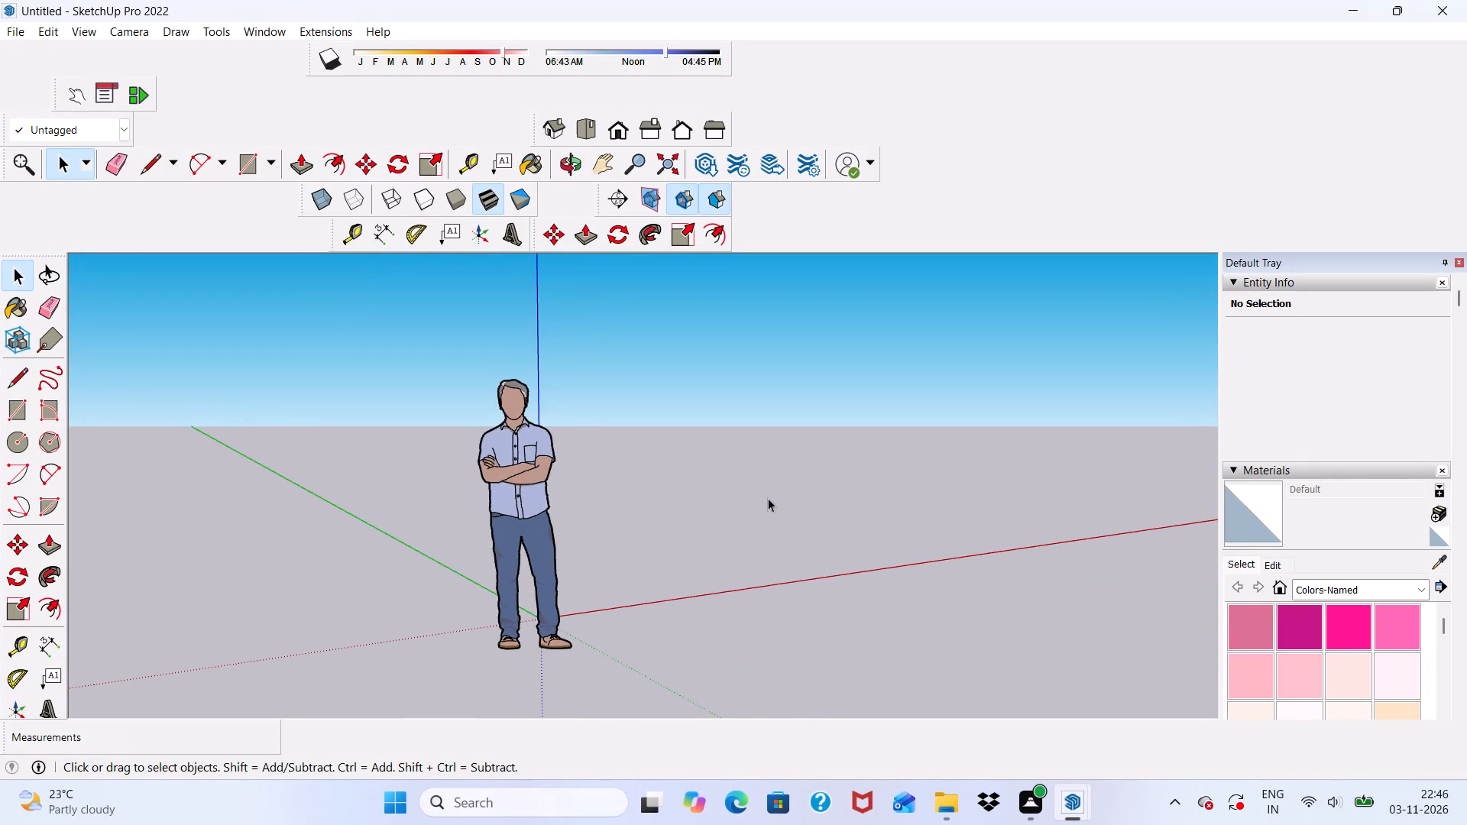
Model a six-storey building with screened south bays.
Draw a 30' by 30' rectangle on the ground to the right of the standing figure and the origin.
{"action": "left_click", "coordinate": [256, 166]}
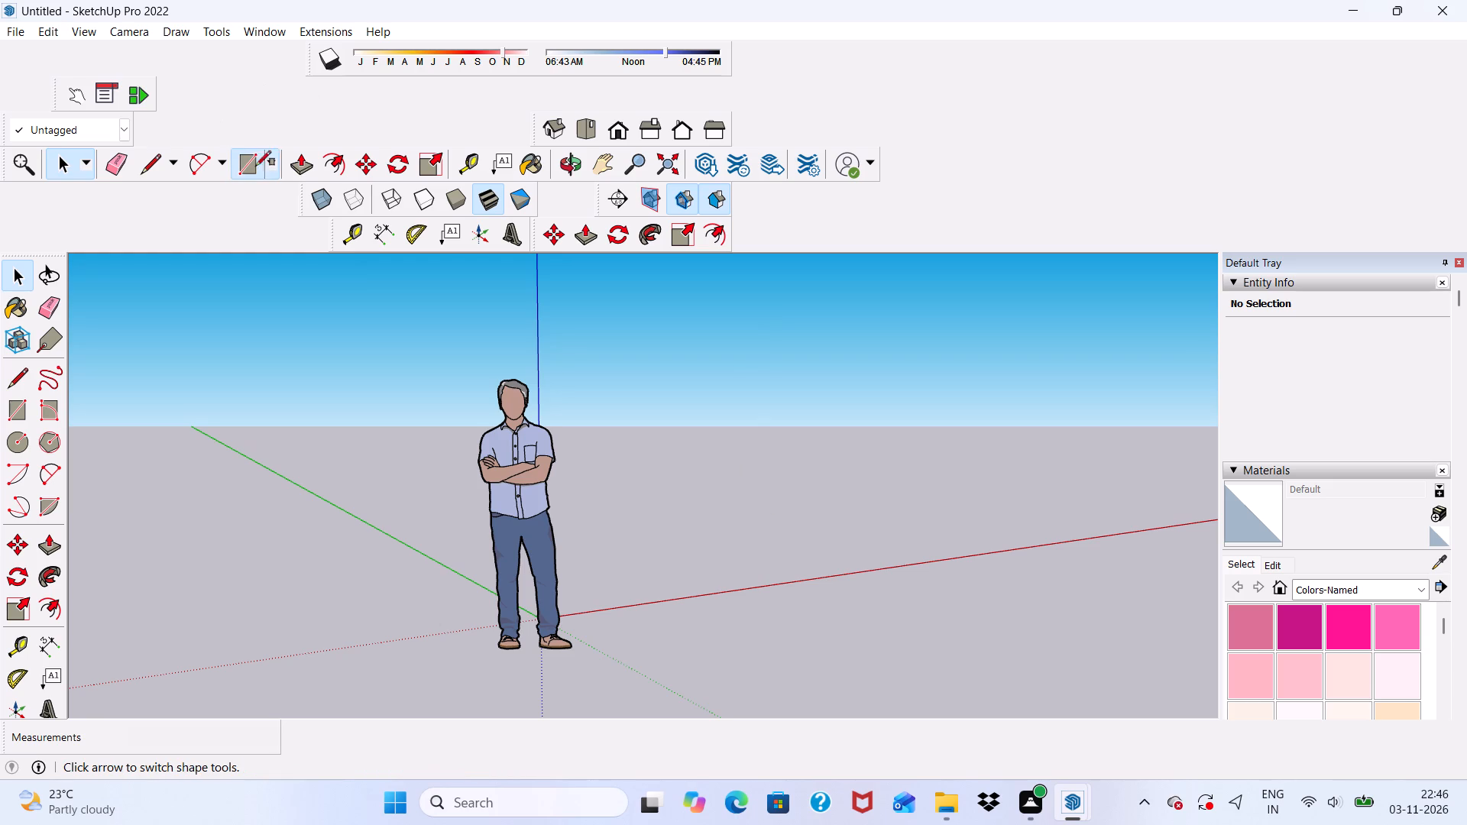
{"action": "scroll", "coordinate": [484, 297], "scroll_direction": "down", "scroll_amount": 1}
{"action": "middle_click_drag", "start_coordinate": [590, 344], "coordinate": [335, 377]}
{"action": "scroll", "coordinate": [826, 435], "scroll_direction": "up", "scroll_amount": 7}
{"action": "scroll", "coordinate": [678, 418], "scroll_direction": "down", "scroll_amount": 7}
{"action": "middle_click_drag", "start_coordinate": [348, 503], "coordinate": [349, 504]}
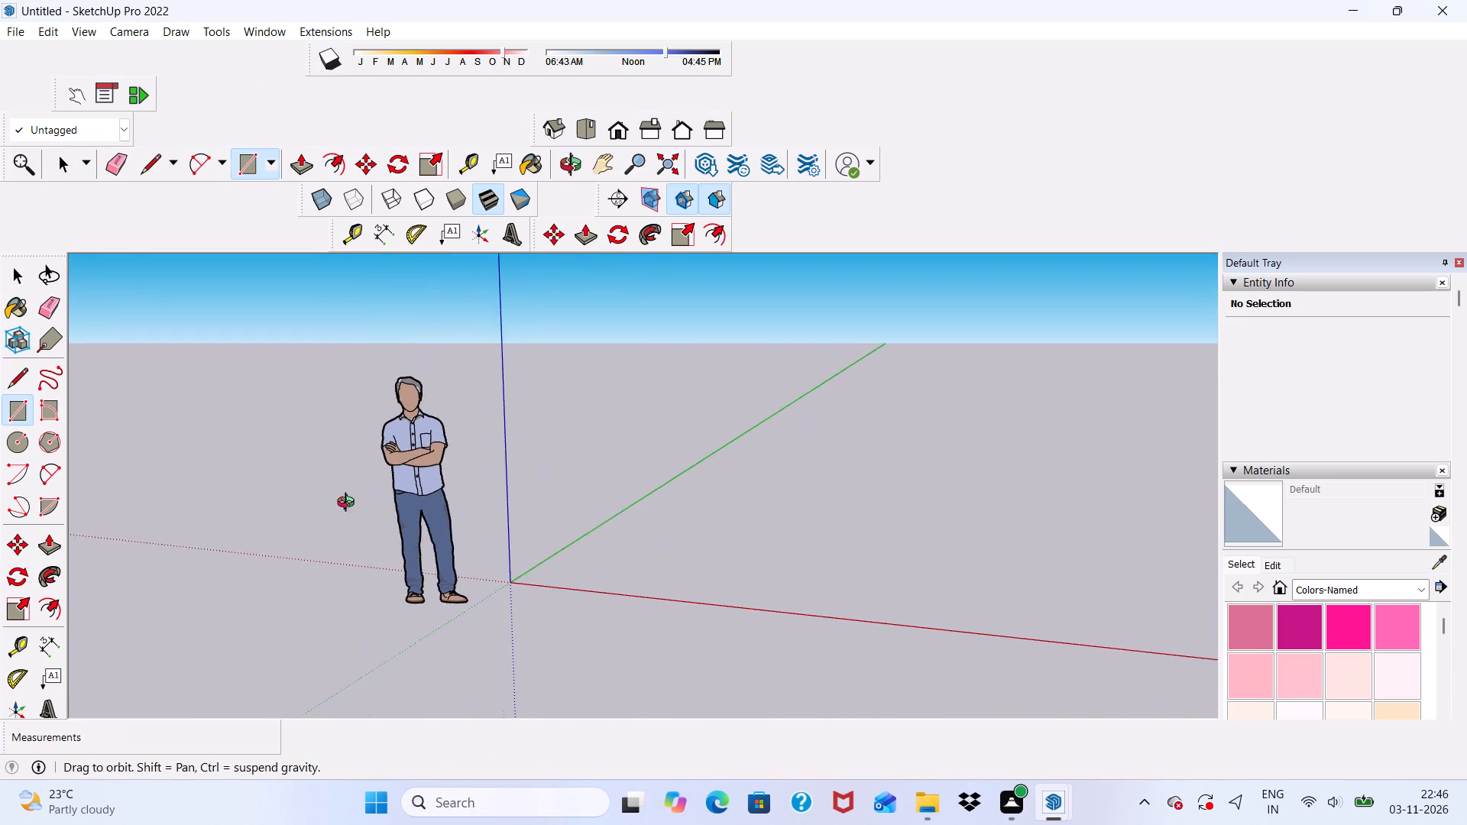
{"action": "middle_click_drag", "start_coordinate": [349, 504], "coordinate": [582, 507]}
{"action": "scroll", "coordinate": [743, 436], "scroll_direction": "up", "scroll_amount": 6}
{"action": "scroll", "coordinate": [532, 422], "scroll_direction": "down", "scroll_amount": 2}
{"action": "middle_click_drag", "start_coordinate": [522, 430], "coordinate": [438, 411]}
{"action": "scroll", "coordinate": [710, 484], "scroll_direction": "up", "scroll_amount": 6}
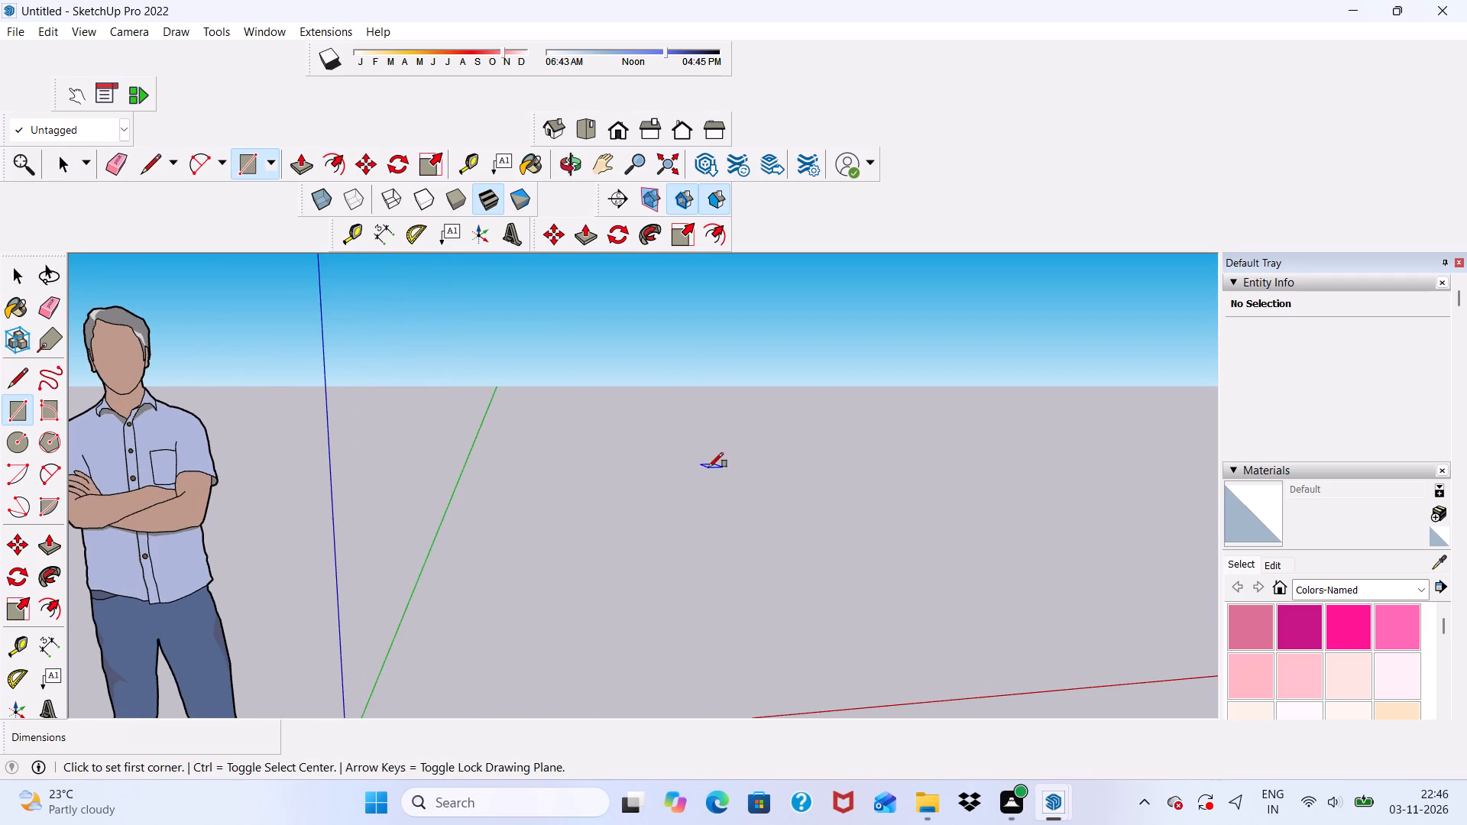
{"action": "left_click", "coordinate": [609, 485]}
{"action": "scroll", "coordinate": [651, 565], "scroll_direction": "down", "scroll_amount": 3}
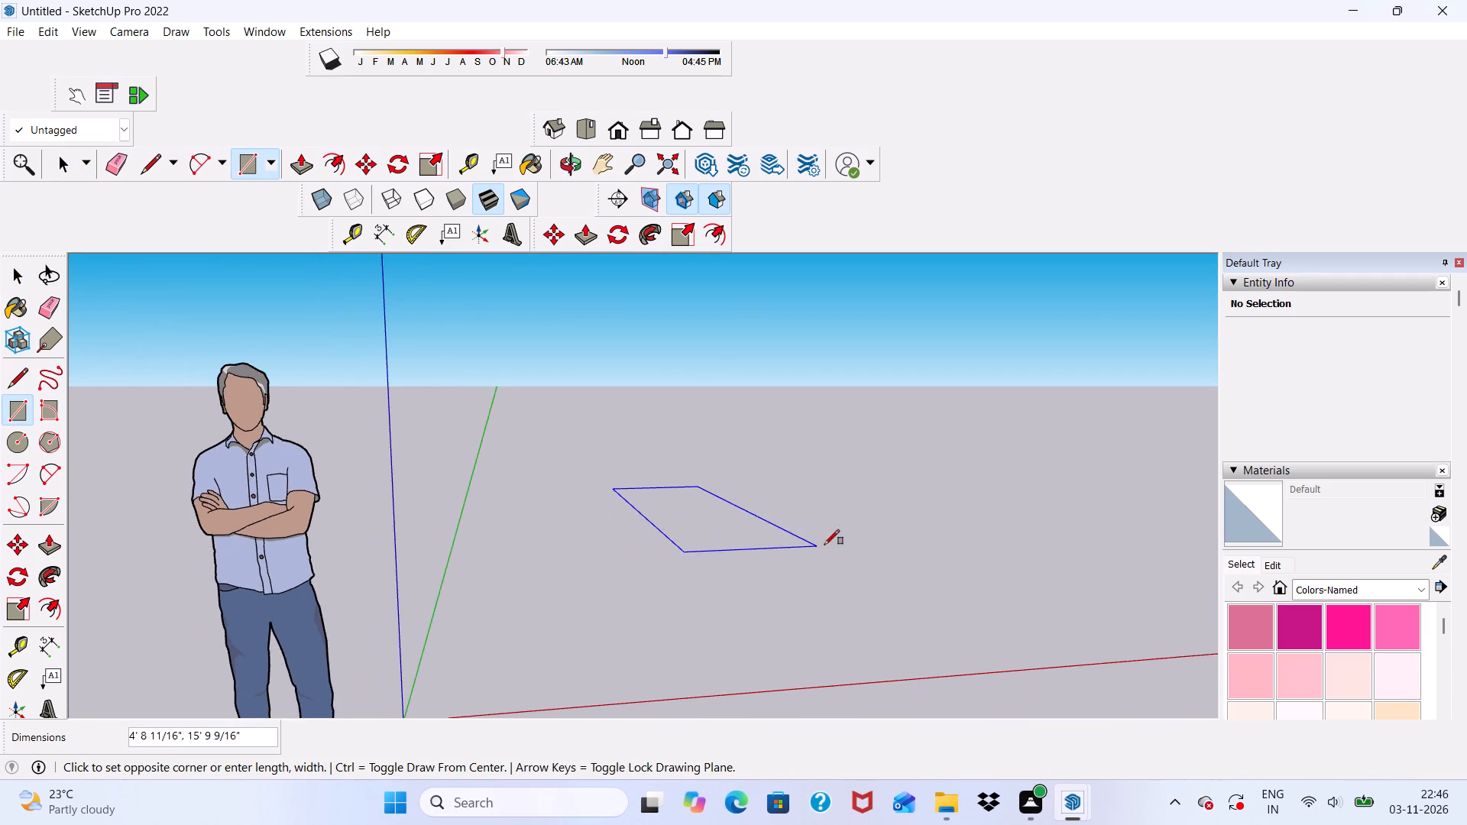
{"action": "scroll", "coordinate": [844, 535], "scroll_direction": "up", "scroll_amount": 7}
{"action": "scroll", "coordinate": [104, 556], "scroll_direction": "up", "scroll_amount": 4}
{"action": "scroll", "coordinate": [144, 521], "scroll_direction": "down", "scroll_amount": 6}
{"action": "scroll", "coordinate": [684, 548], "scroll_direction": "up", "scroll_amount": 7}
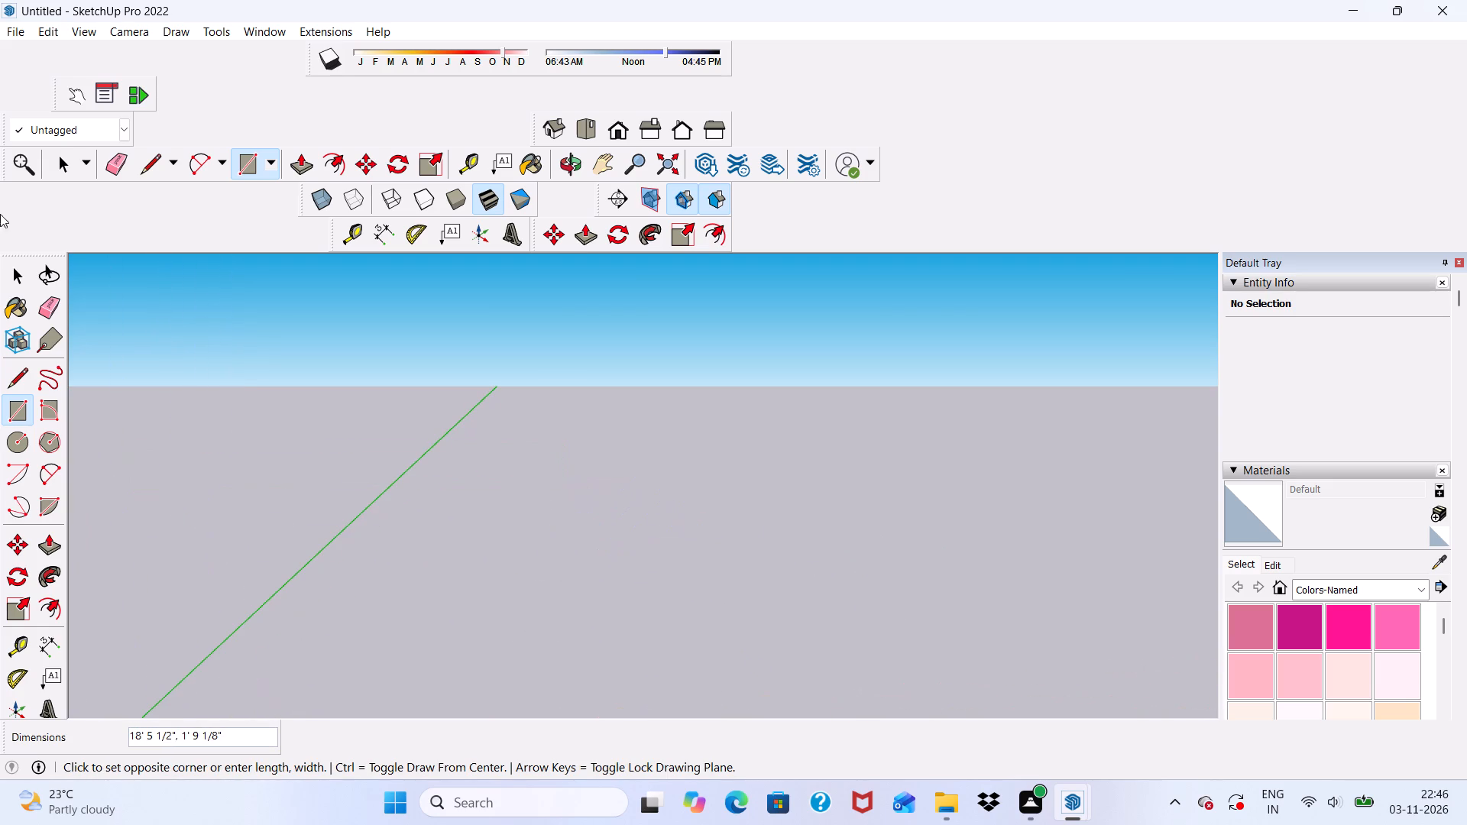
{"action": "scroll", "coordinate": [735, 690], "scroll_direction": "down", "scroll_amount": 3}
{"action": "scroll", "coordinate": [471, 551], "scroll_direction": "down", "scroll_amount": 6}
{"action": "scroll", "coordinate": [847, 599], "scroll_direction": "up", "scroll_amount": 5}
{"action": "type", "text": "30',30'"}
{"action": "key", "text": "Return"}
{"action": "key", "text": "space"}
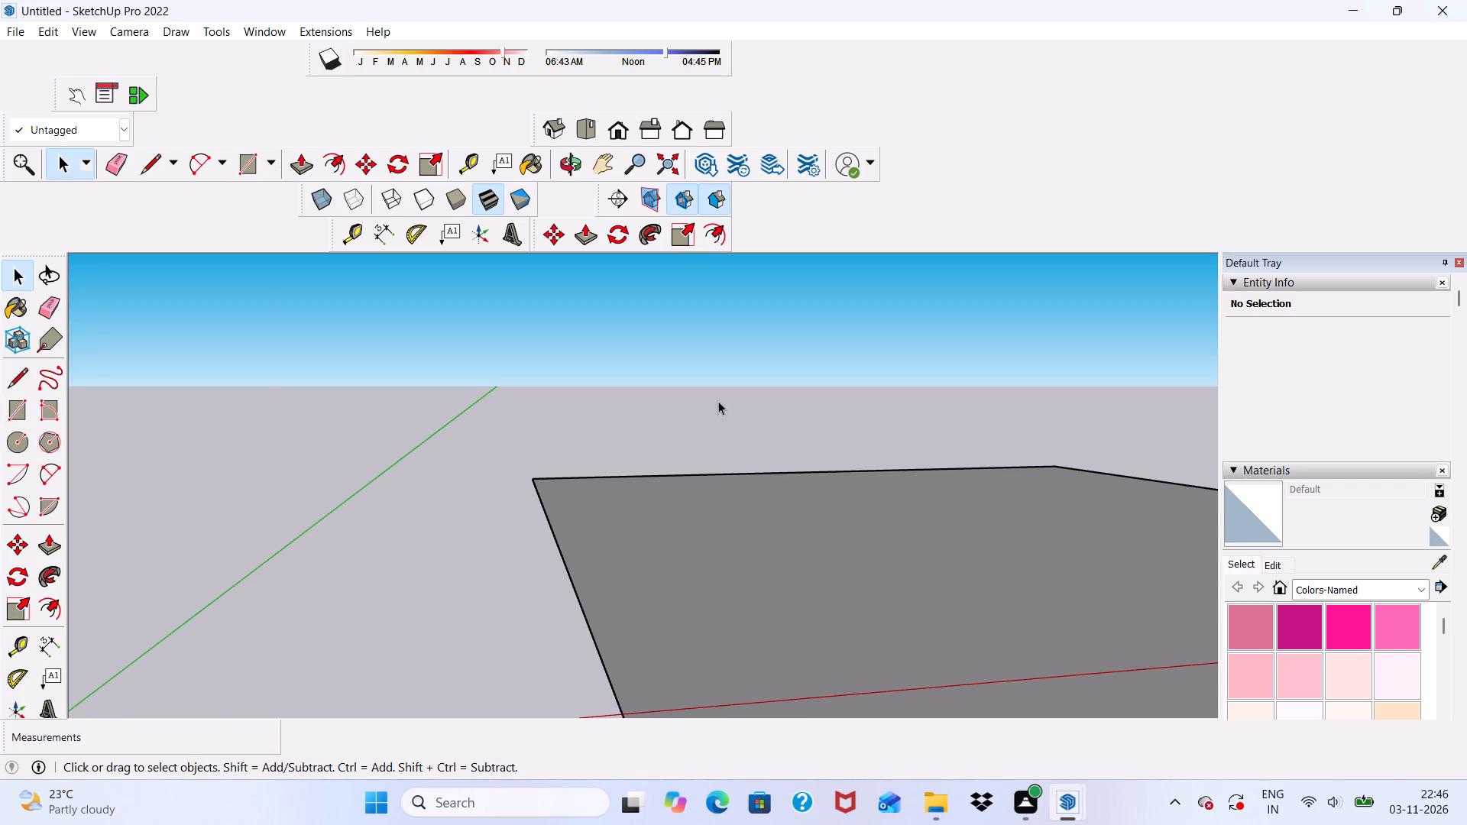
Move the whole rectangle, face and edges, a short way back so that it clears the red axis.
{"action": "scroll", "coordinate": [685, 427], "scroll_direction": "down", "scroll_amount": 2}
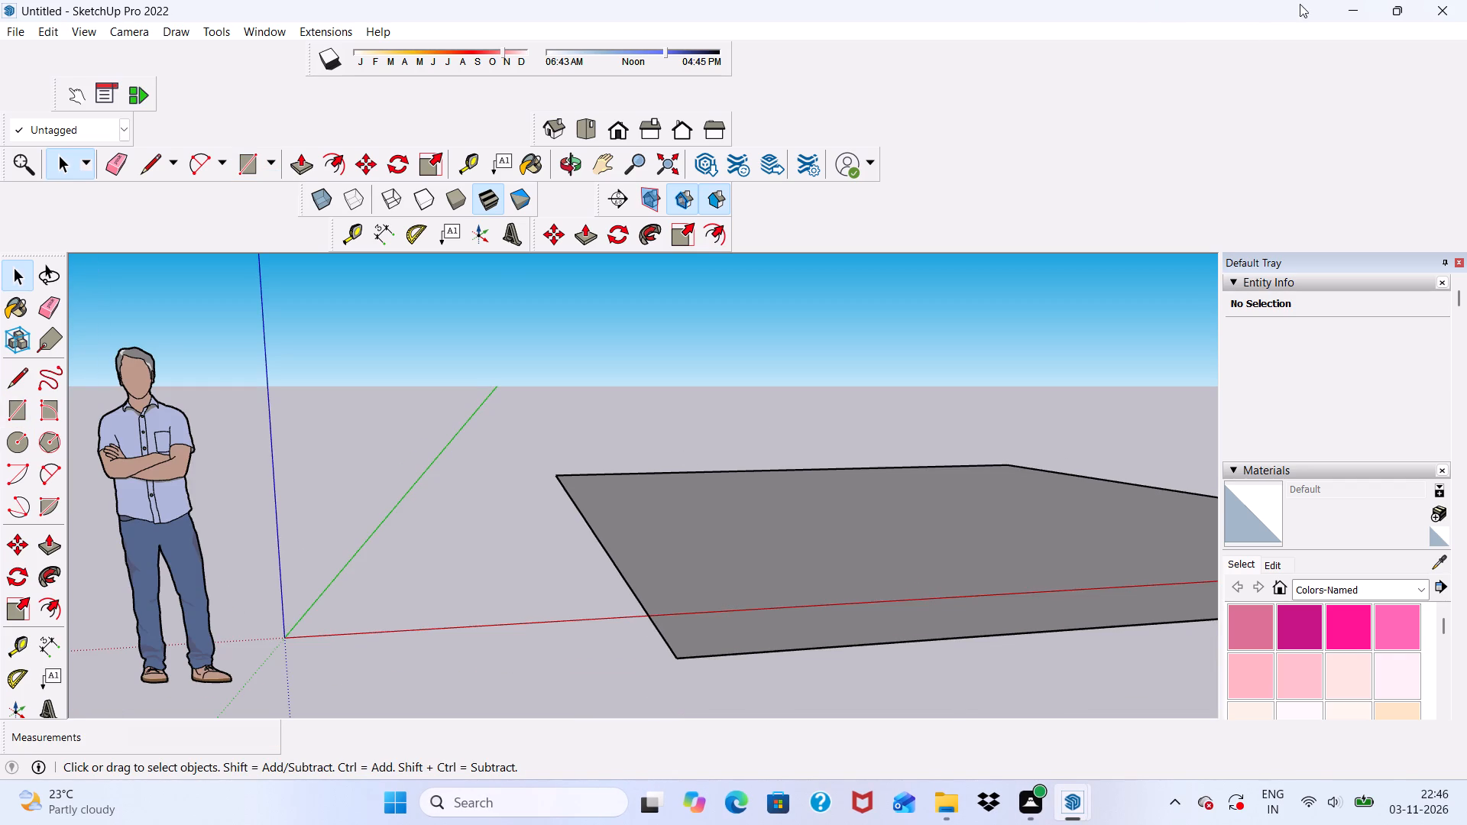
{"action": "key", "text": "space"}
{"action": "scroll", "coordinate": [564, 455], "scroll_direction": "down", "scroll_amount": 5}
{"action": "middle_click_drag", "start_coordinate": [529, 409], "coordinate": [526, 549]}
{"action": "double_click", "coordinate": [681, 529]}
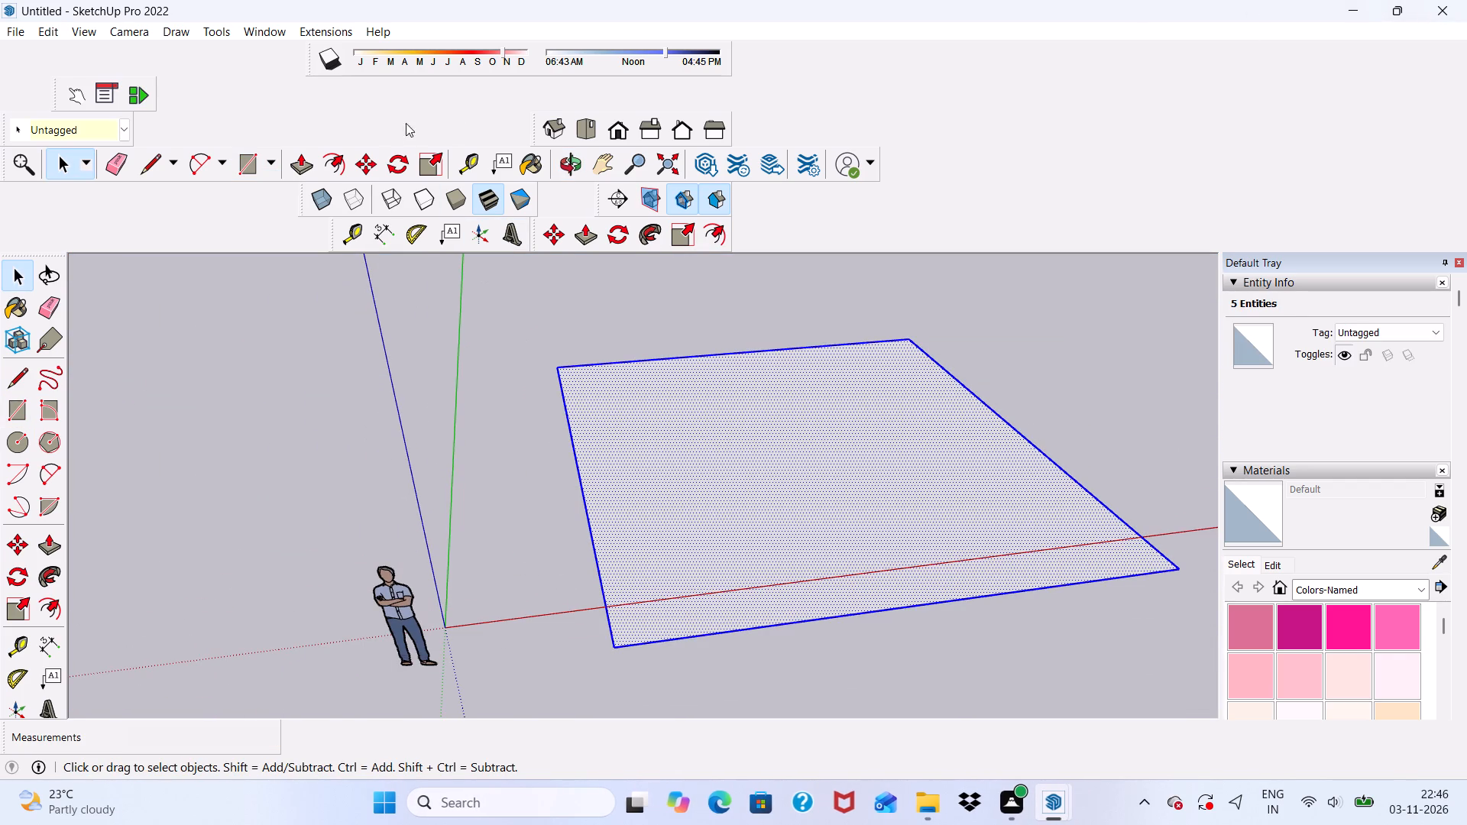
{"action": "left_click", "coordinate": [367, 160]}
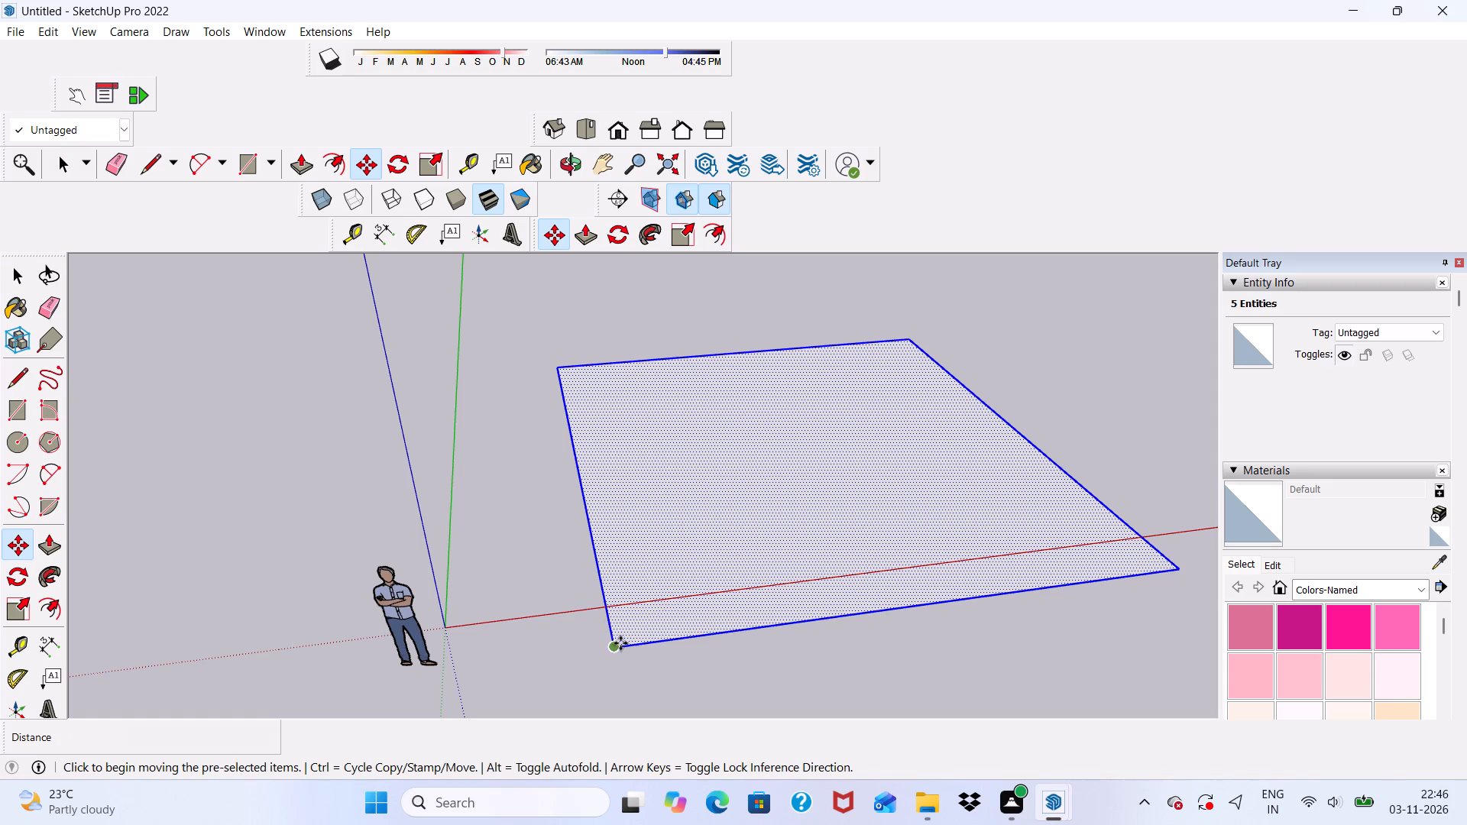
{"action": "left_click", "coordinate": [620, 643]}
{"action": "left_click", "coordinate": [592, 540]}
{"action": "middle_click_drag", "start_coordinate": [608, 540], "coordinate": [476, 409]}
{"action": "key", "text": "space"}
{"action": "left_click", "coordinate": [492, 554]}
Offset the rectangle's outline 9" inward to form the outer wall thickness.
{"action": "middle_click_drag", "start_coordinate": [539, 473], "coordinate": [591, 581]}
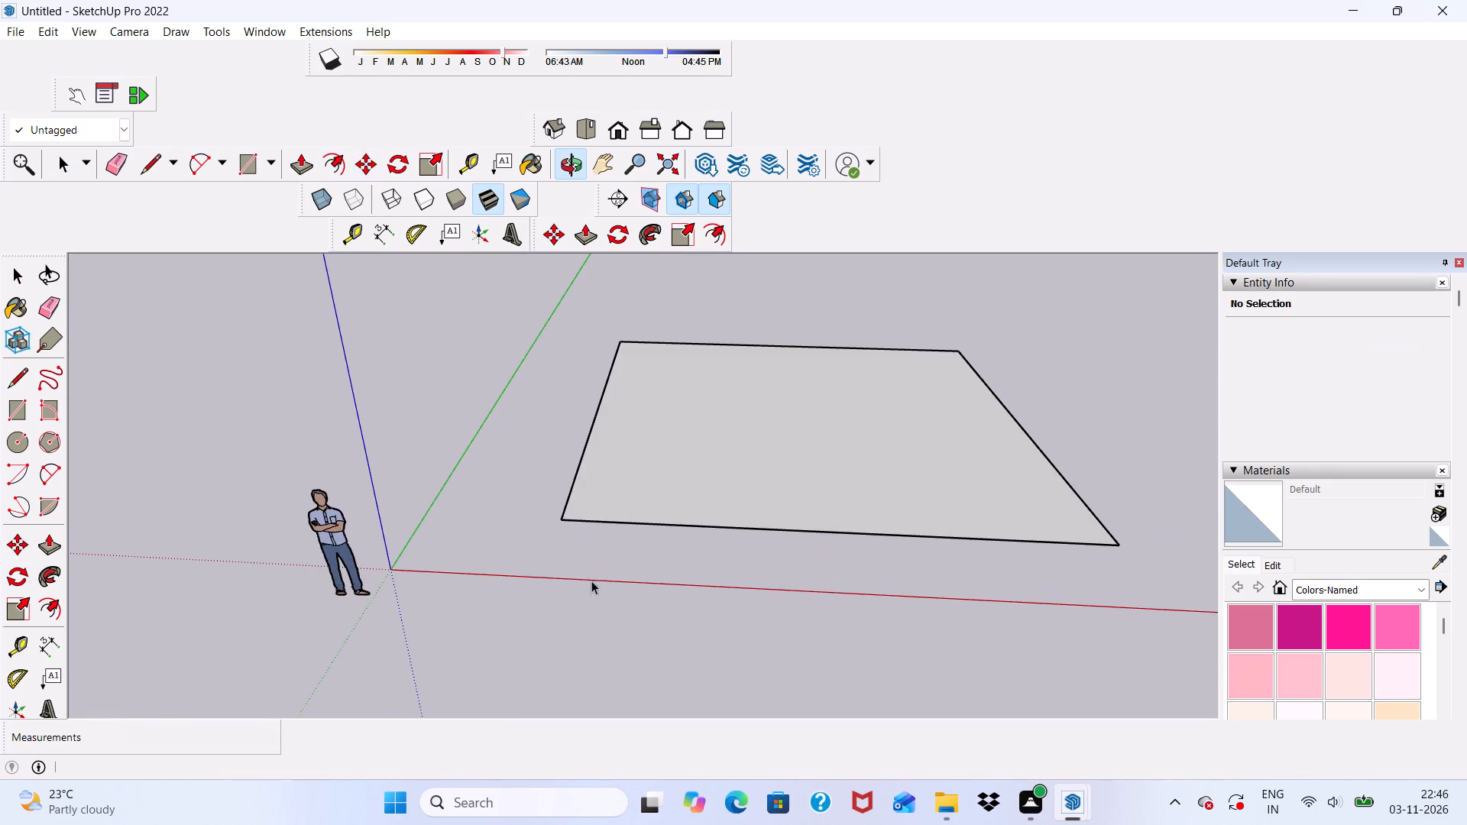
{"action": "left_click", "coordinate": [330, 166]}
{"action": "scroll", "coordinate": [611, 460], "scroll_direction": "up", "scroll_amount": 2}
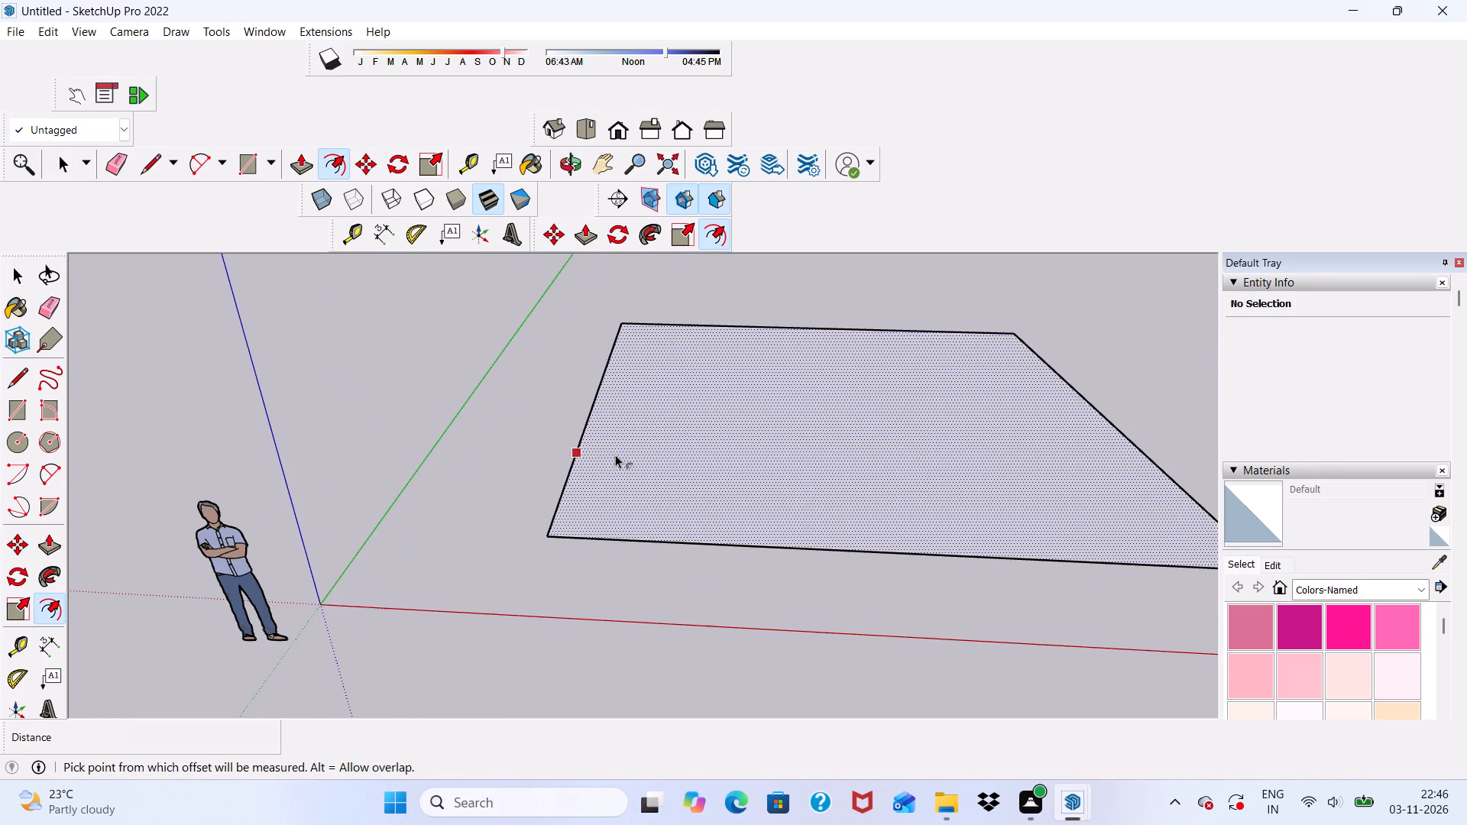
{"action": "left_click", "coordinate": [615, 455]}
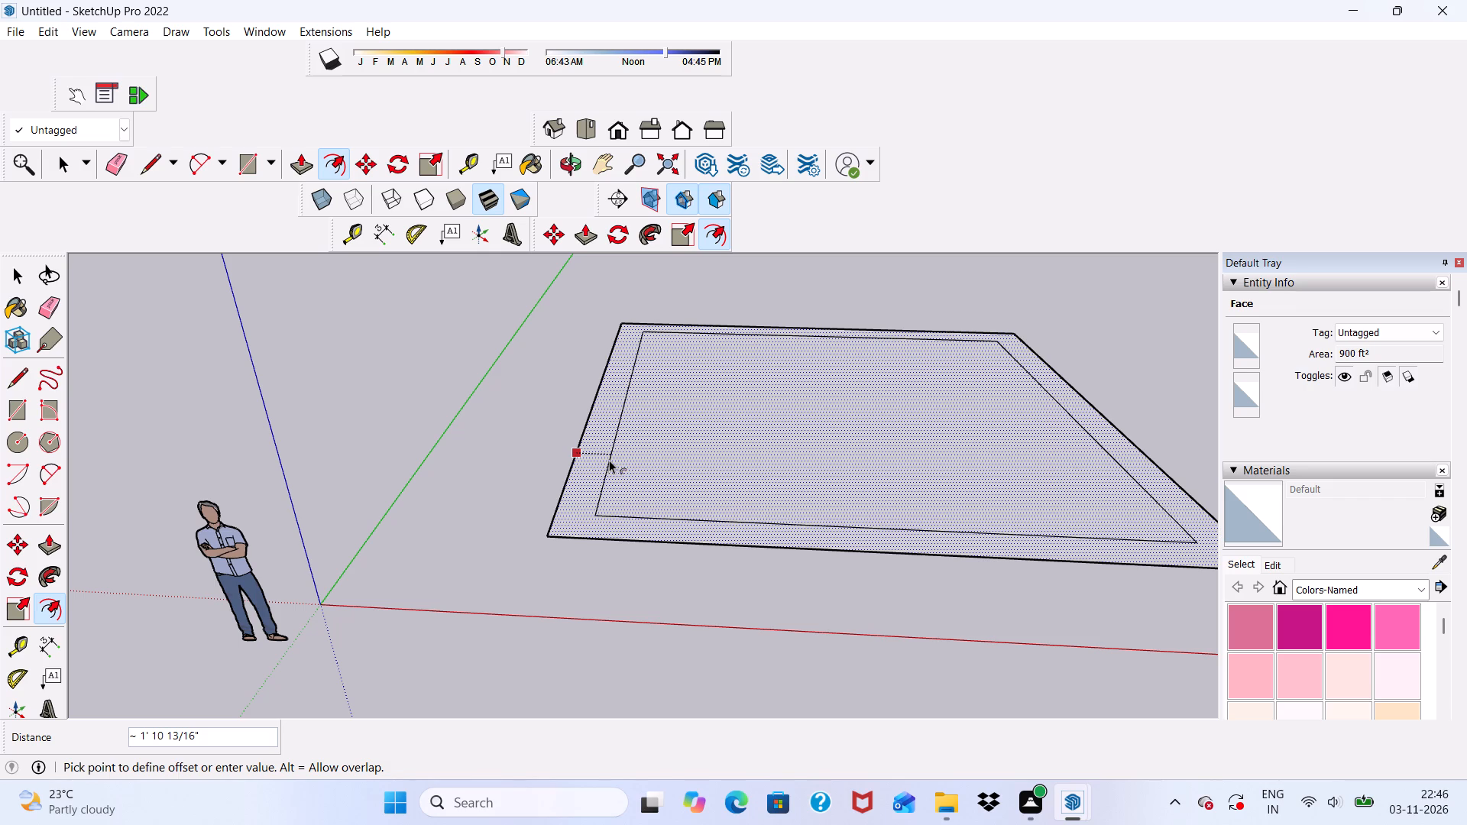
{"action": "key", "text": "9"}
{"action": "key", "text": "shift+quotedbl"}
{"action": "key", "text": "Return"}
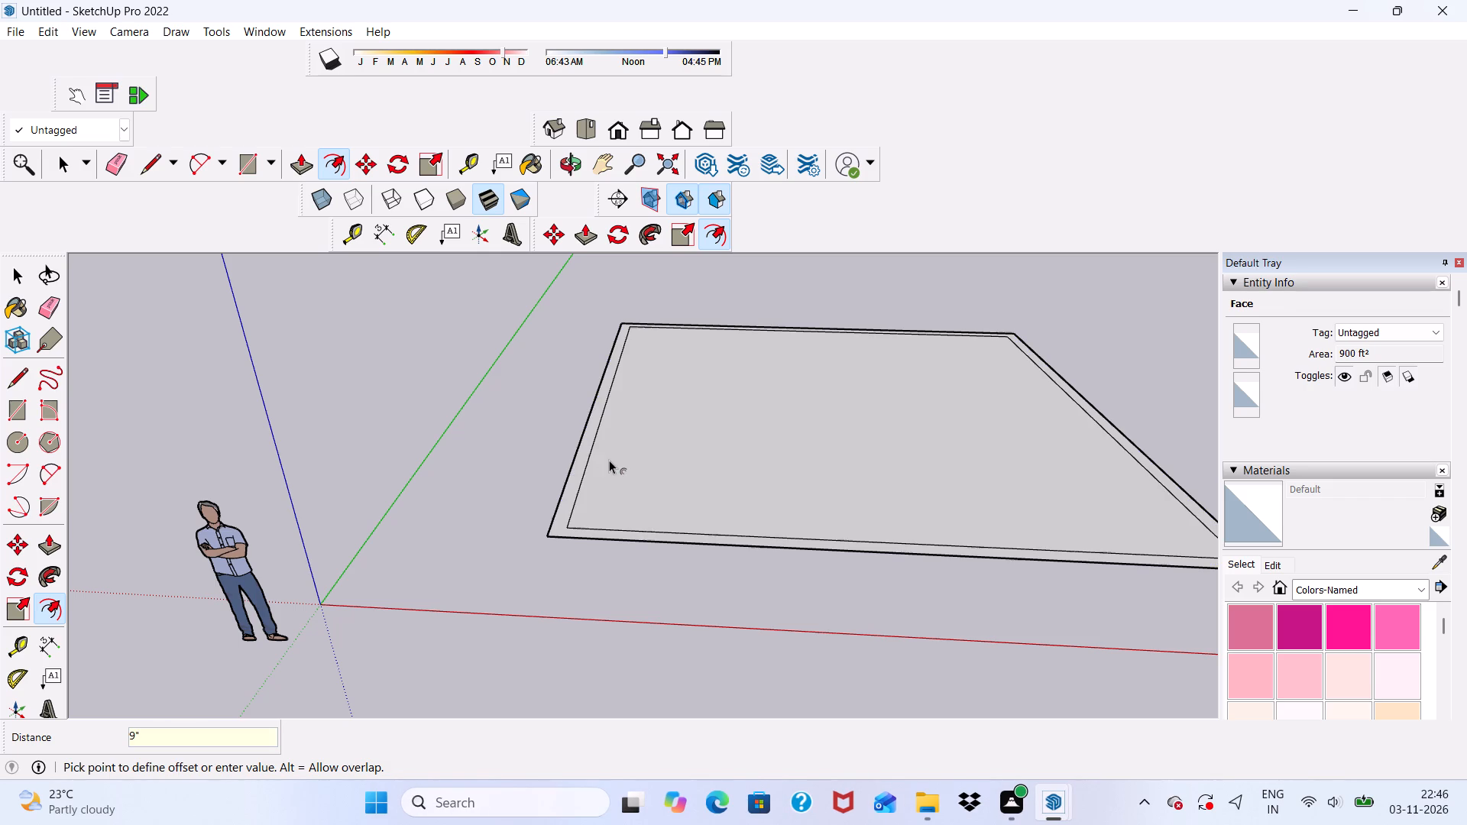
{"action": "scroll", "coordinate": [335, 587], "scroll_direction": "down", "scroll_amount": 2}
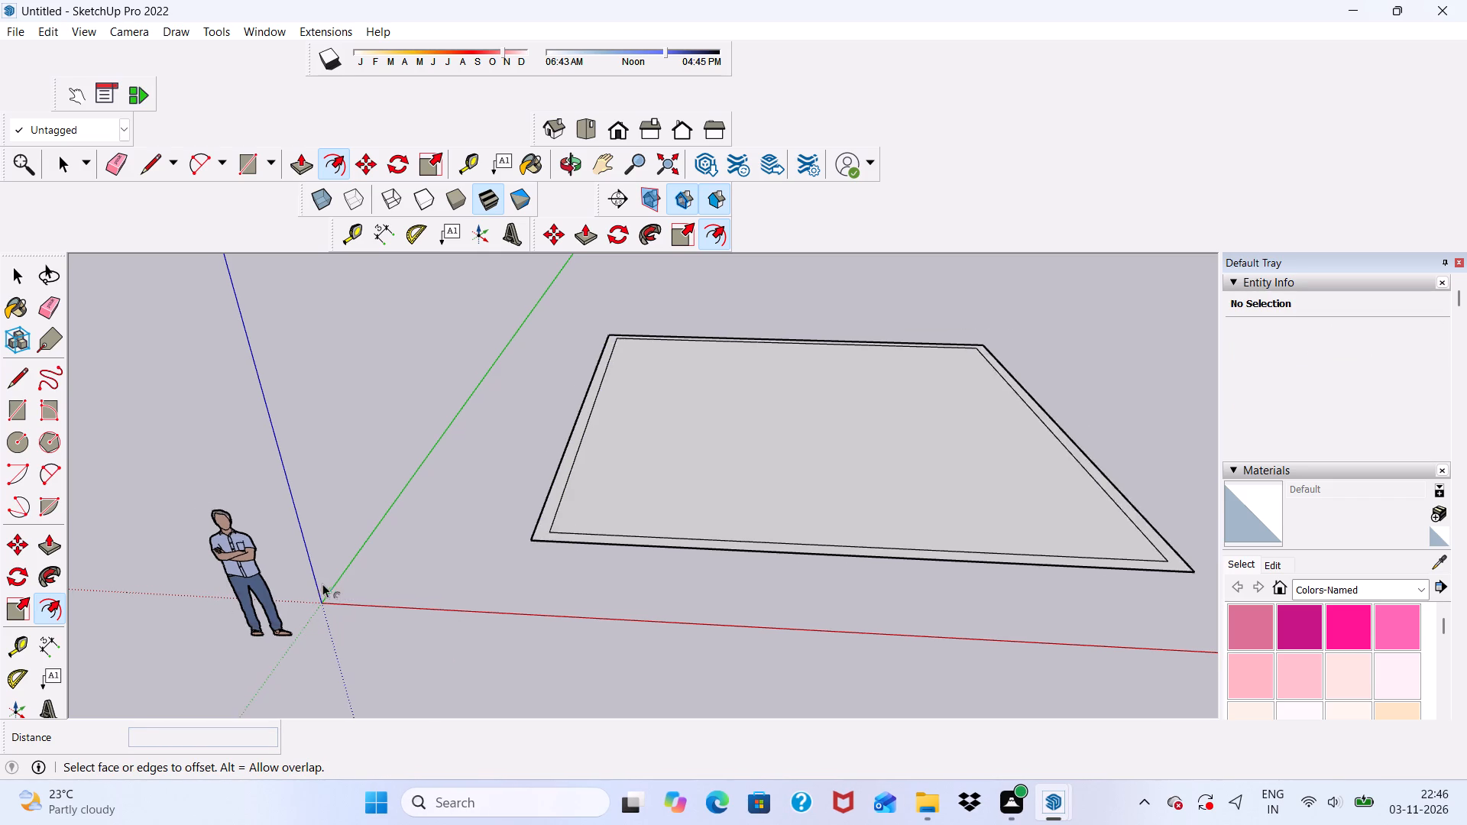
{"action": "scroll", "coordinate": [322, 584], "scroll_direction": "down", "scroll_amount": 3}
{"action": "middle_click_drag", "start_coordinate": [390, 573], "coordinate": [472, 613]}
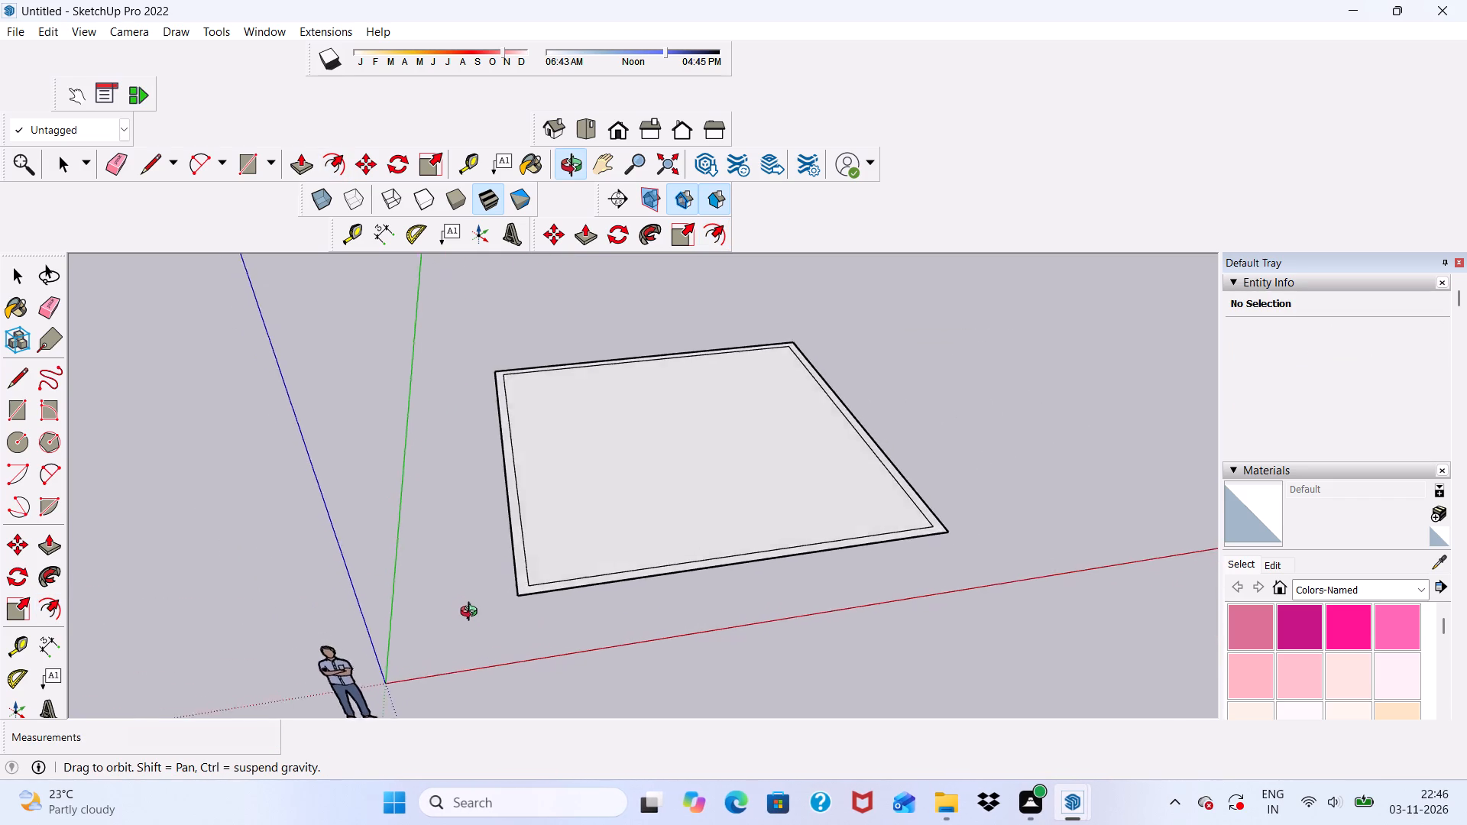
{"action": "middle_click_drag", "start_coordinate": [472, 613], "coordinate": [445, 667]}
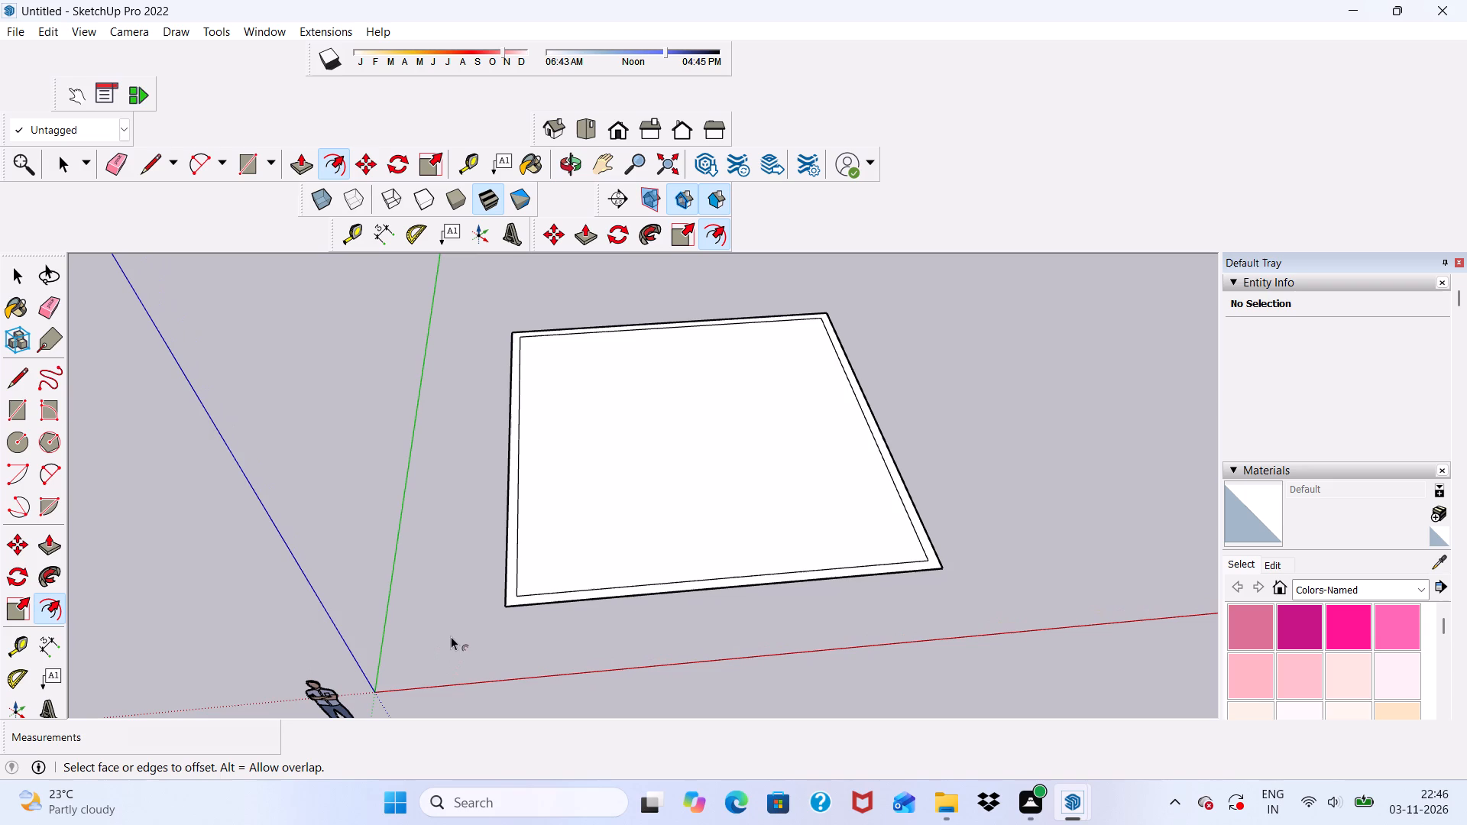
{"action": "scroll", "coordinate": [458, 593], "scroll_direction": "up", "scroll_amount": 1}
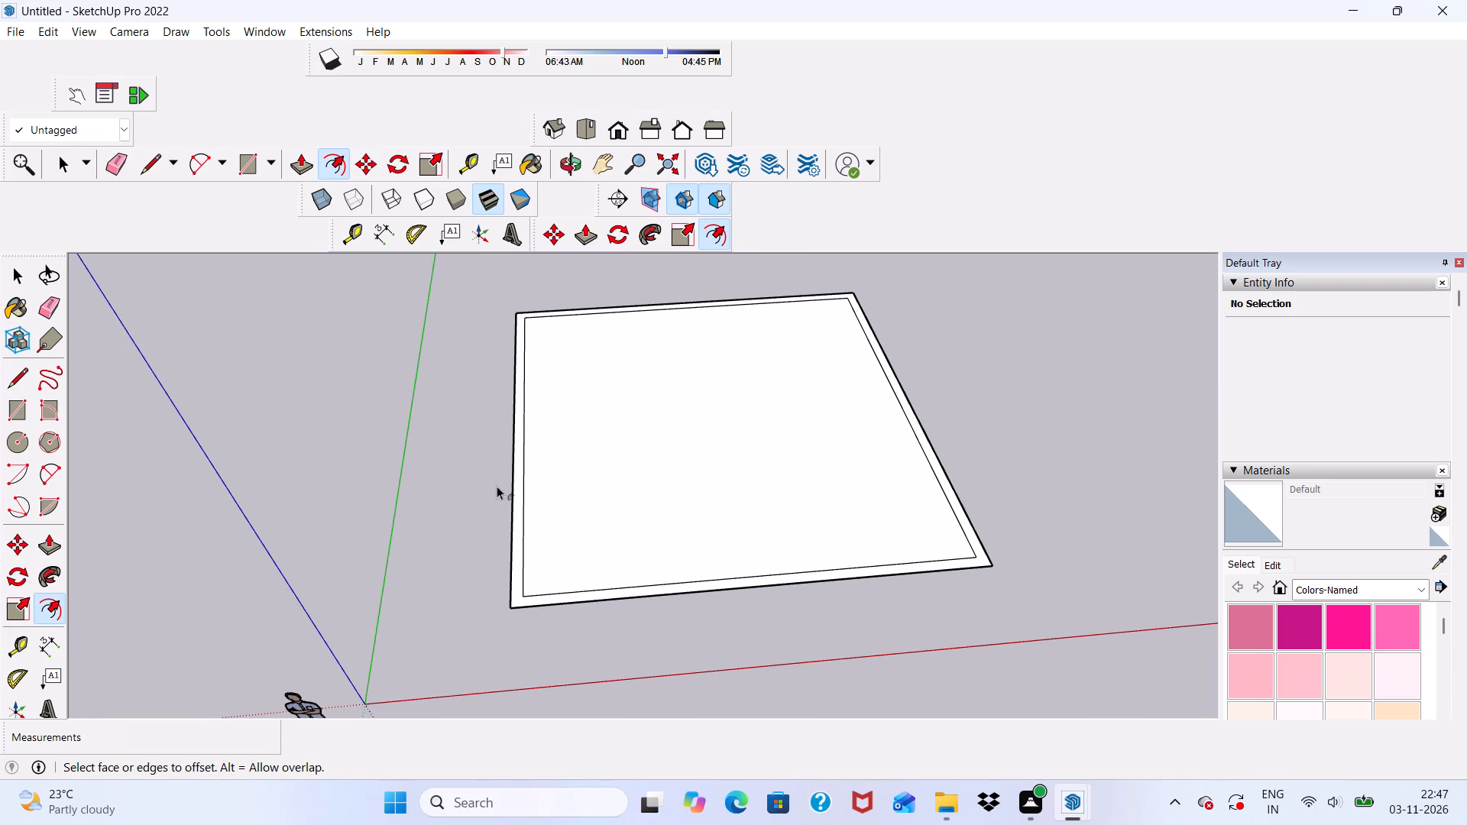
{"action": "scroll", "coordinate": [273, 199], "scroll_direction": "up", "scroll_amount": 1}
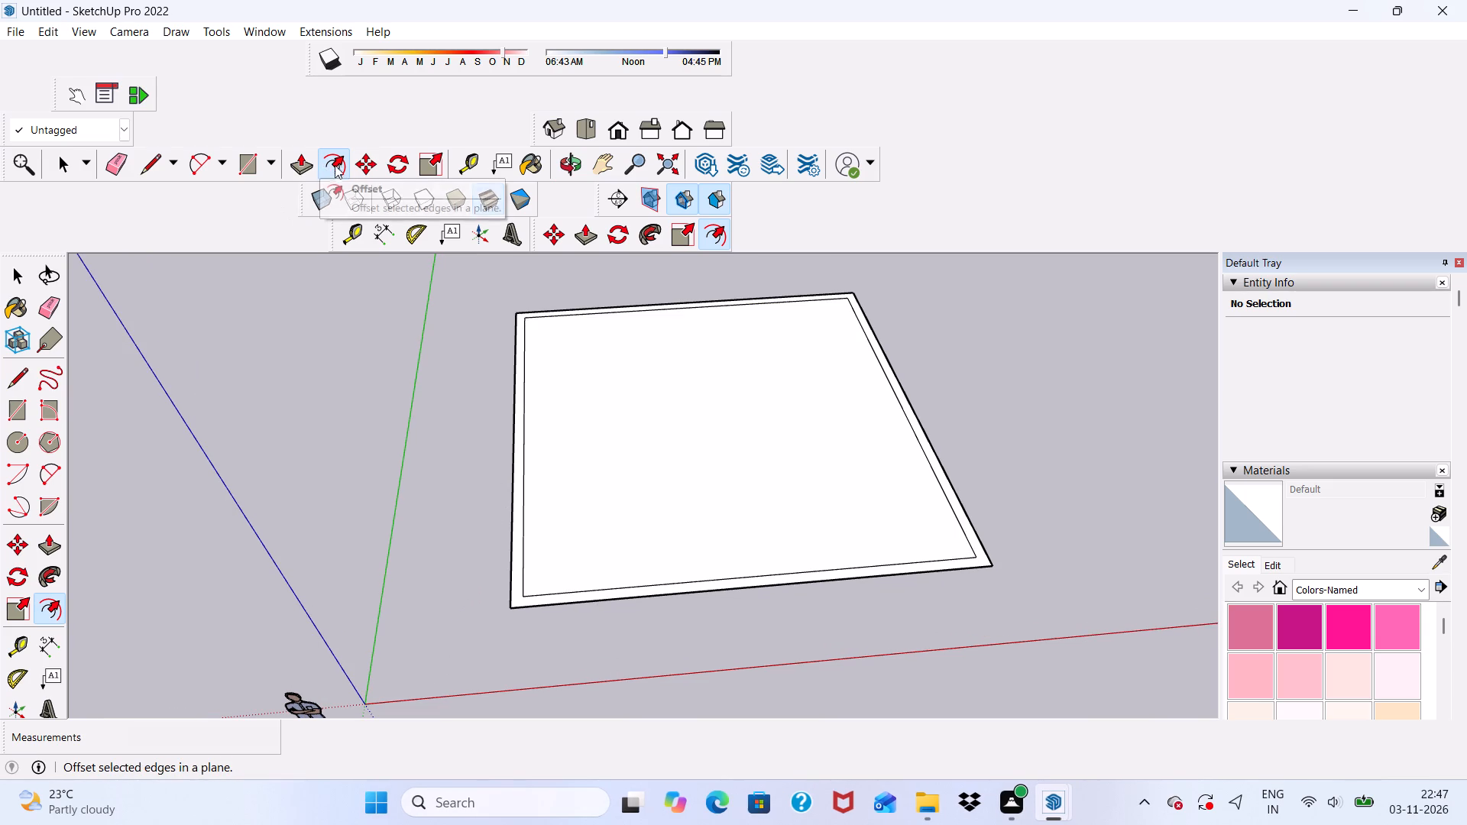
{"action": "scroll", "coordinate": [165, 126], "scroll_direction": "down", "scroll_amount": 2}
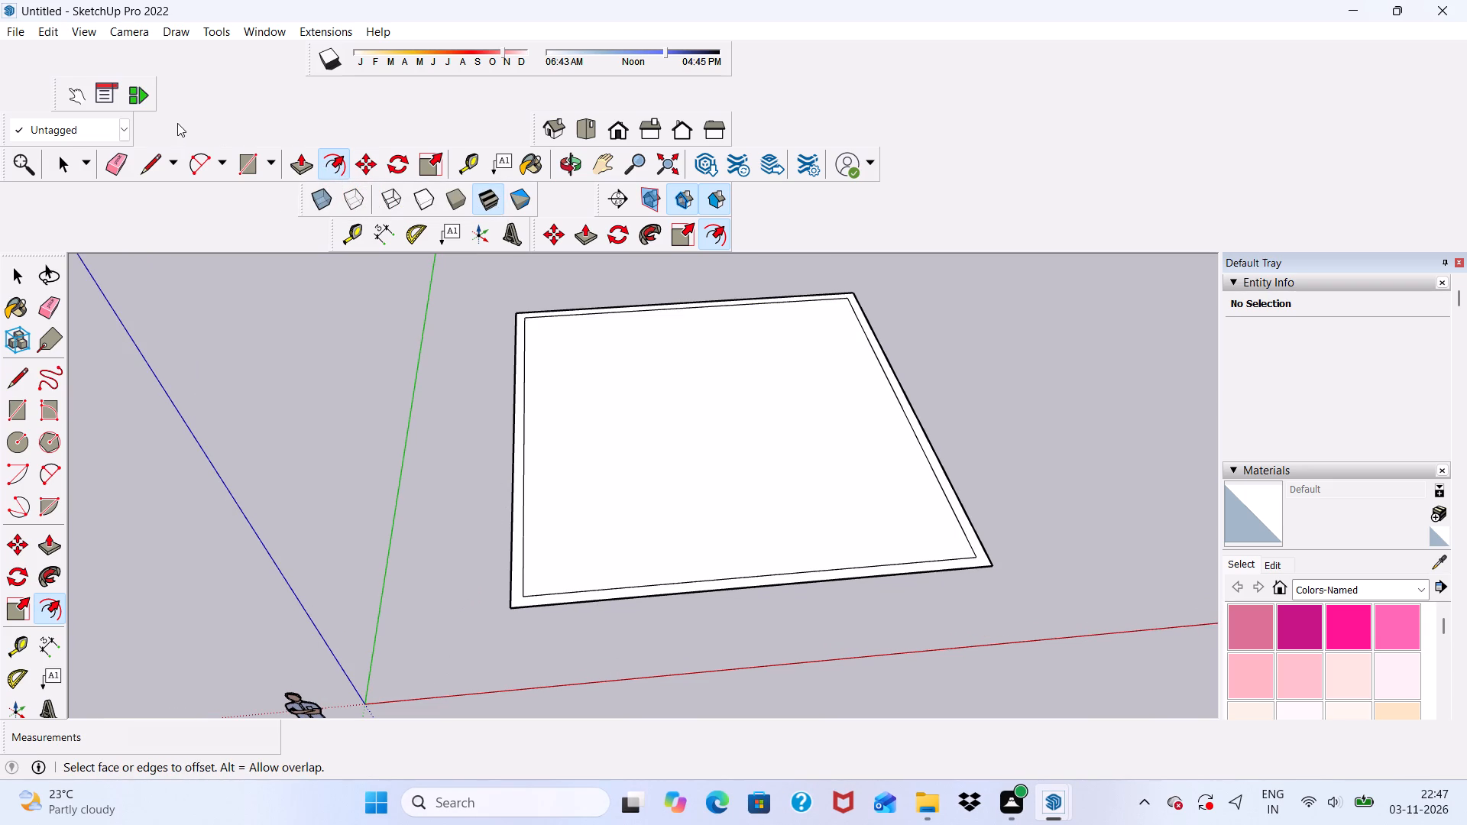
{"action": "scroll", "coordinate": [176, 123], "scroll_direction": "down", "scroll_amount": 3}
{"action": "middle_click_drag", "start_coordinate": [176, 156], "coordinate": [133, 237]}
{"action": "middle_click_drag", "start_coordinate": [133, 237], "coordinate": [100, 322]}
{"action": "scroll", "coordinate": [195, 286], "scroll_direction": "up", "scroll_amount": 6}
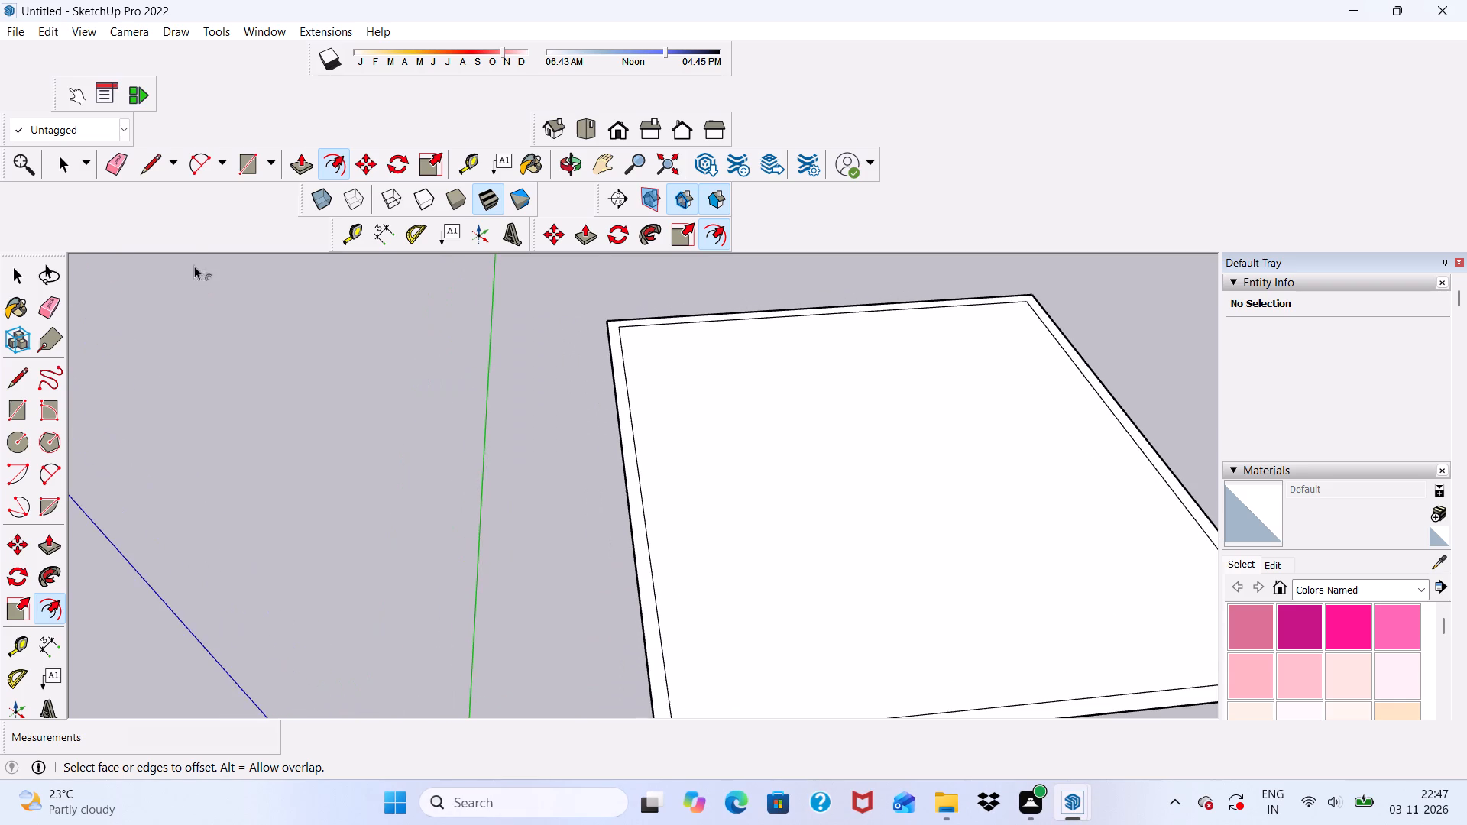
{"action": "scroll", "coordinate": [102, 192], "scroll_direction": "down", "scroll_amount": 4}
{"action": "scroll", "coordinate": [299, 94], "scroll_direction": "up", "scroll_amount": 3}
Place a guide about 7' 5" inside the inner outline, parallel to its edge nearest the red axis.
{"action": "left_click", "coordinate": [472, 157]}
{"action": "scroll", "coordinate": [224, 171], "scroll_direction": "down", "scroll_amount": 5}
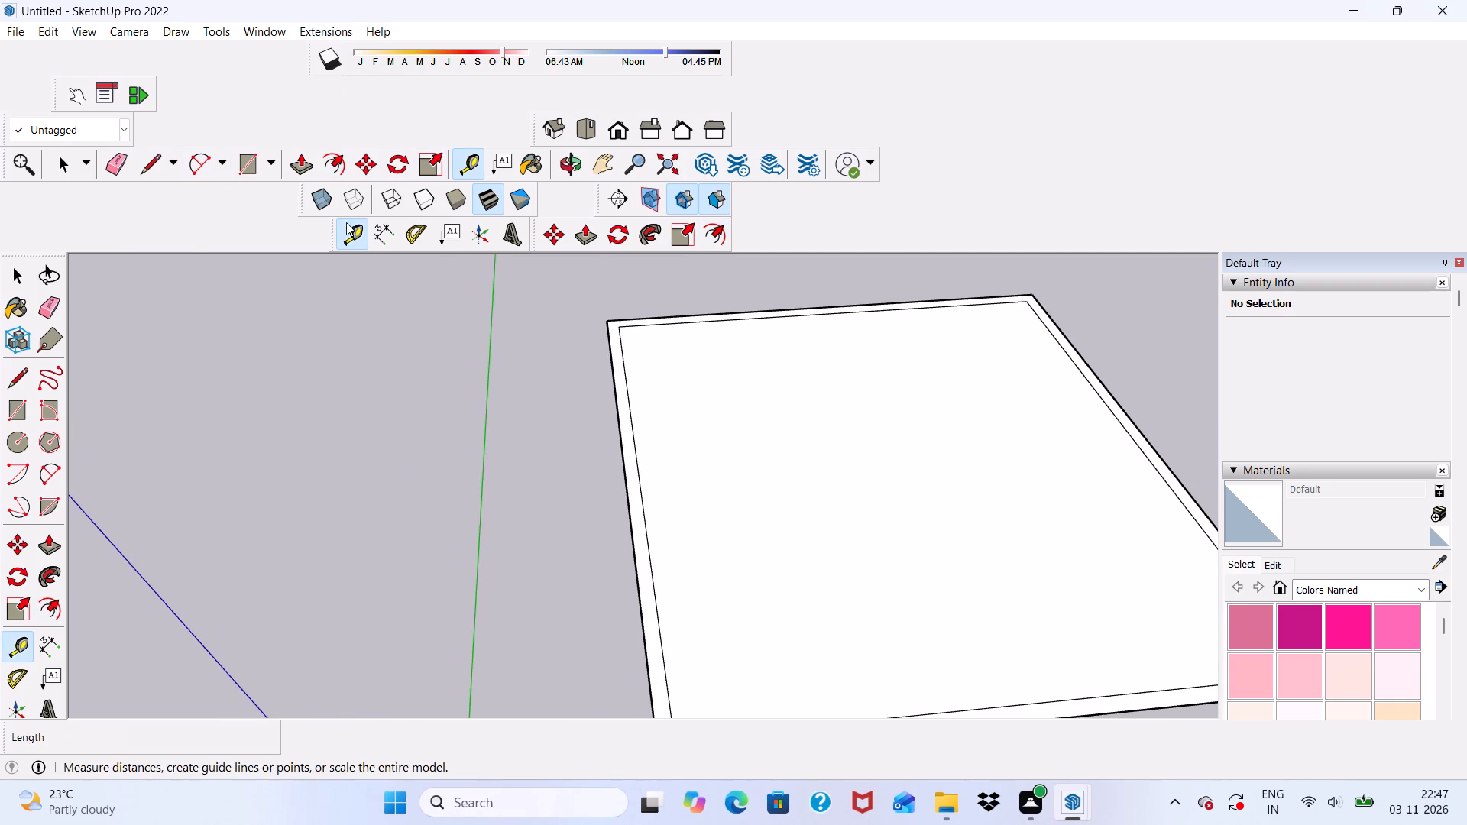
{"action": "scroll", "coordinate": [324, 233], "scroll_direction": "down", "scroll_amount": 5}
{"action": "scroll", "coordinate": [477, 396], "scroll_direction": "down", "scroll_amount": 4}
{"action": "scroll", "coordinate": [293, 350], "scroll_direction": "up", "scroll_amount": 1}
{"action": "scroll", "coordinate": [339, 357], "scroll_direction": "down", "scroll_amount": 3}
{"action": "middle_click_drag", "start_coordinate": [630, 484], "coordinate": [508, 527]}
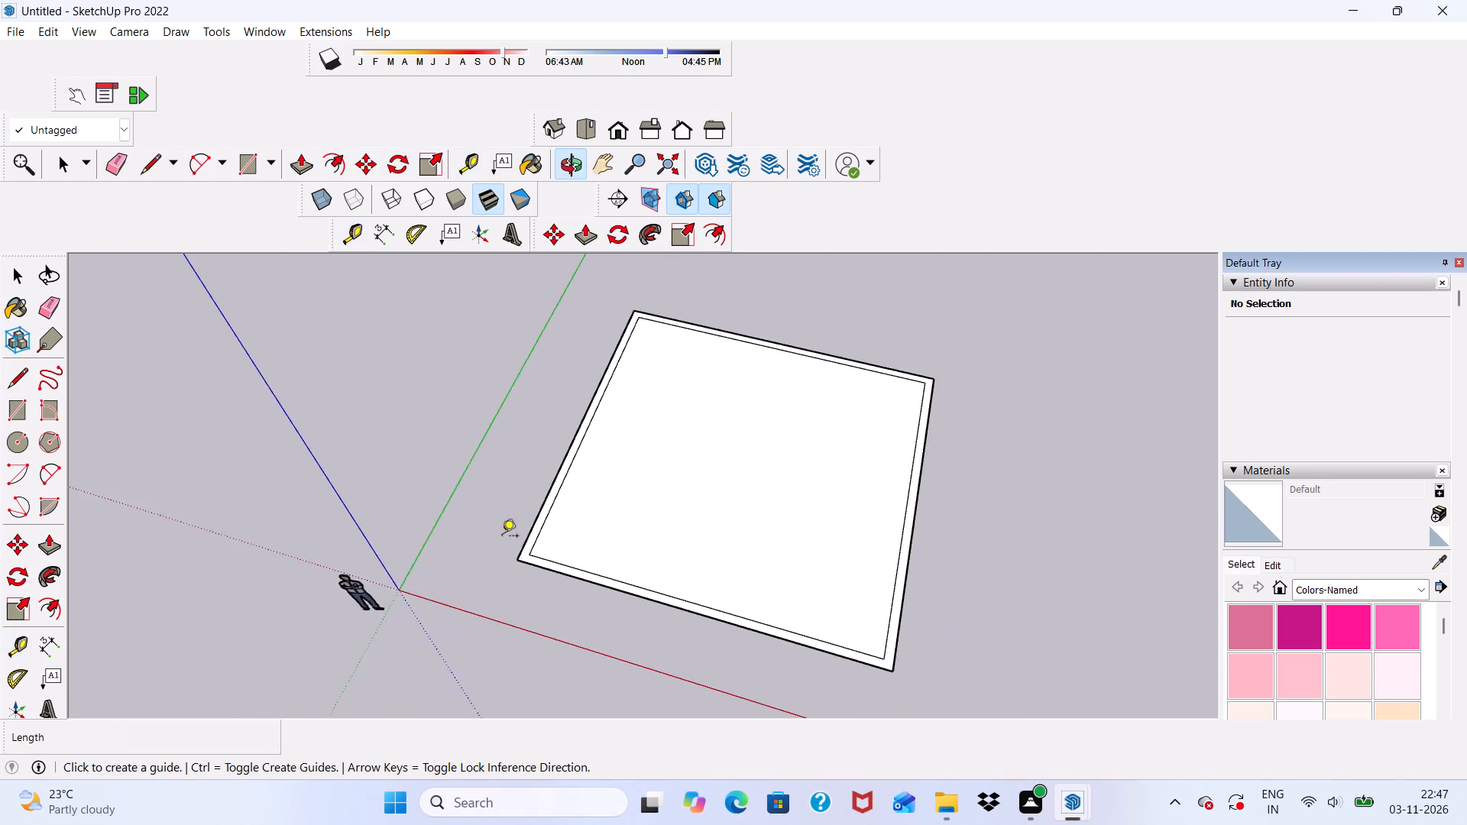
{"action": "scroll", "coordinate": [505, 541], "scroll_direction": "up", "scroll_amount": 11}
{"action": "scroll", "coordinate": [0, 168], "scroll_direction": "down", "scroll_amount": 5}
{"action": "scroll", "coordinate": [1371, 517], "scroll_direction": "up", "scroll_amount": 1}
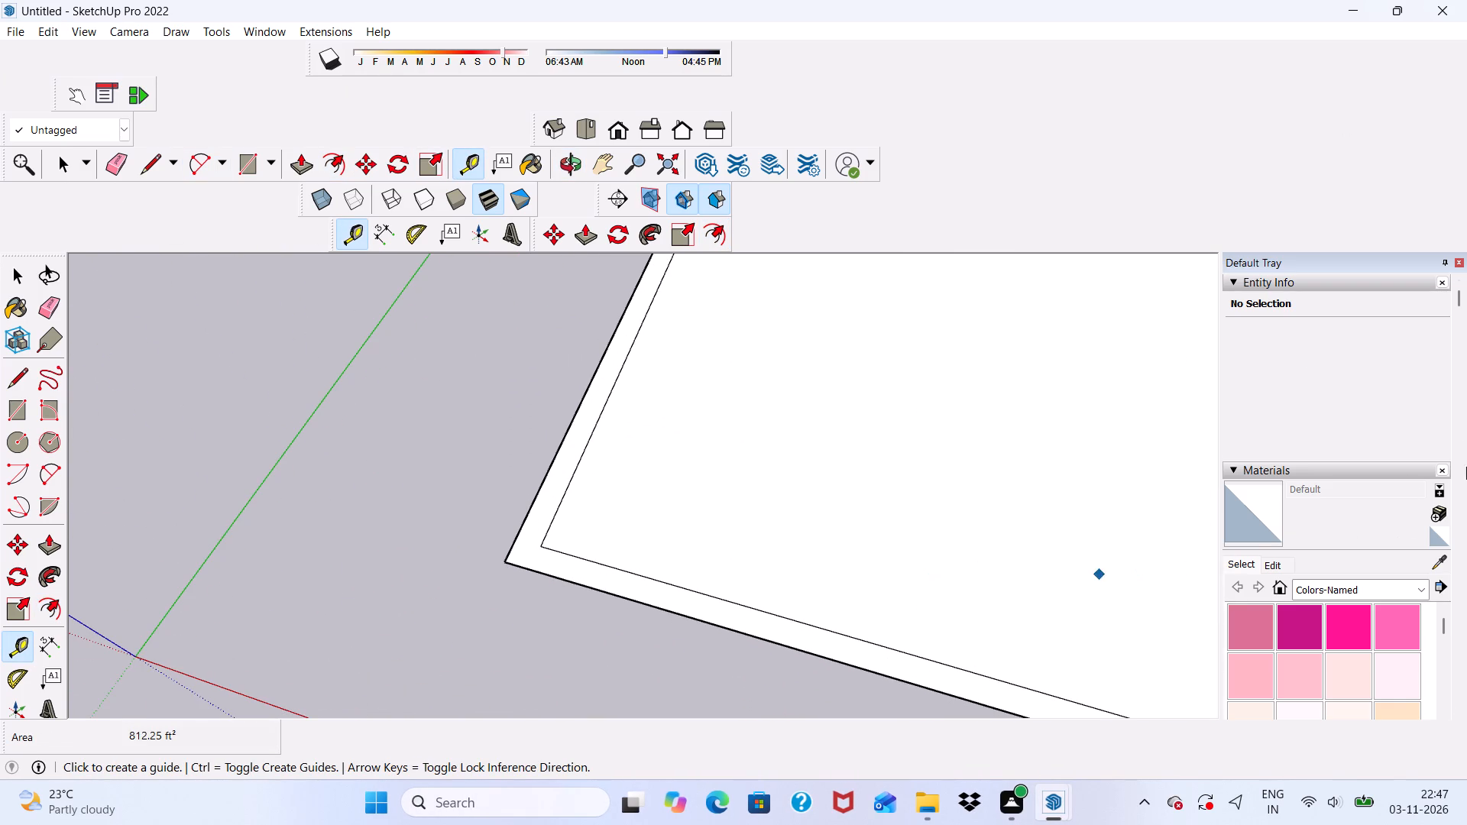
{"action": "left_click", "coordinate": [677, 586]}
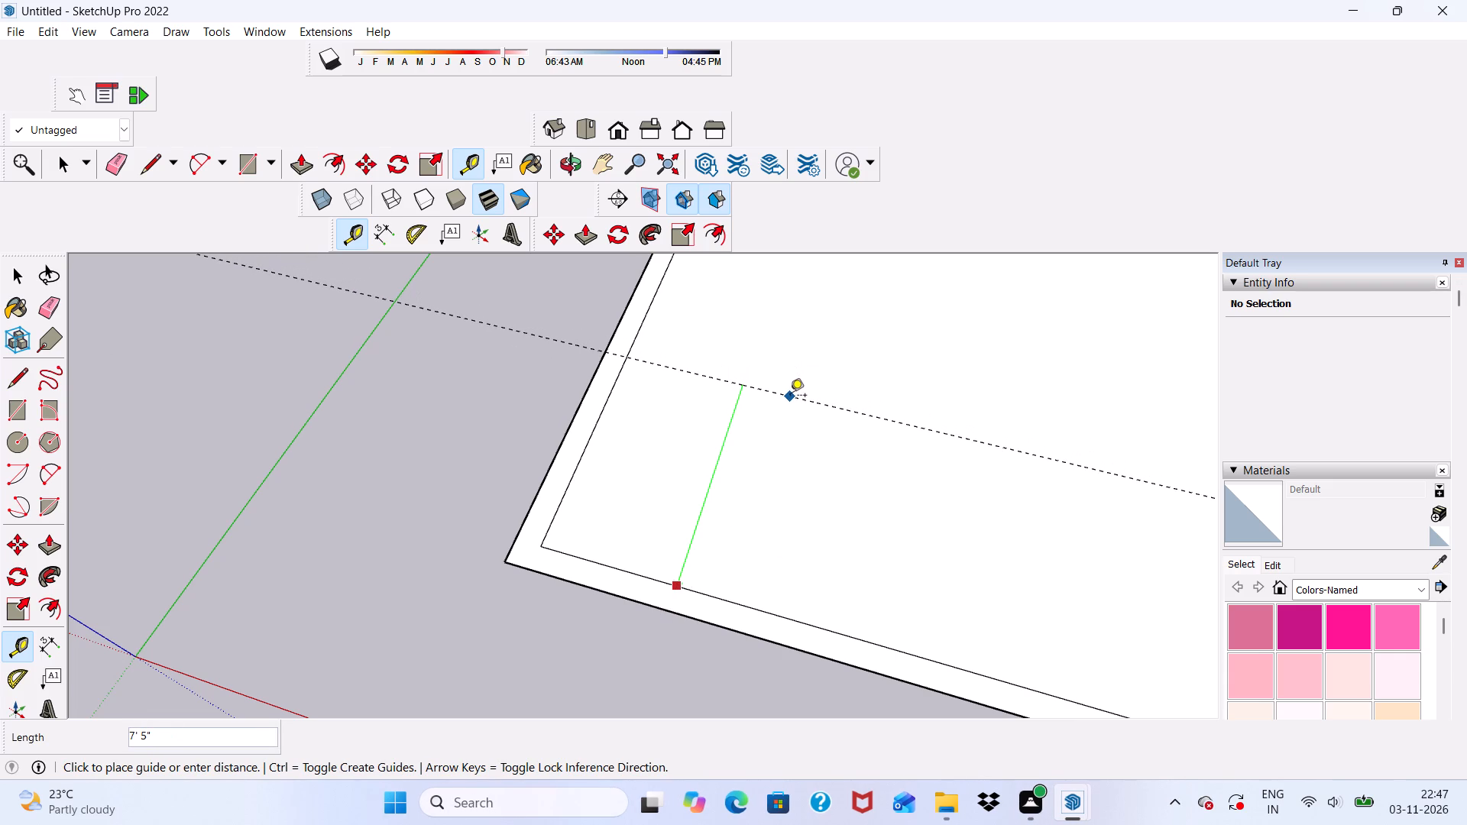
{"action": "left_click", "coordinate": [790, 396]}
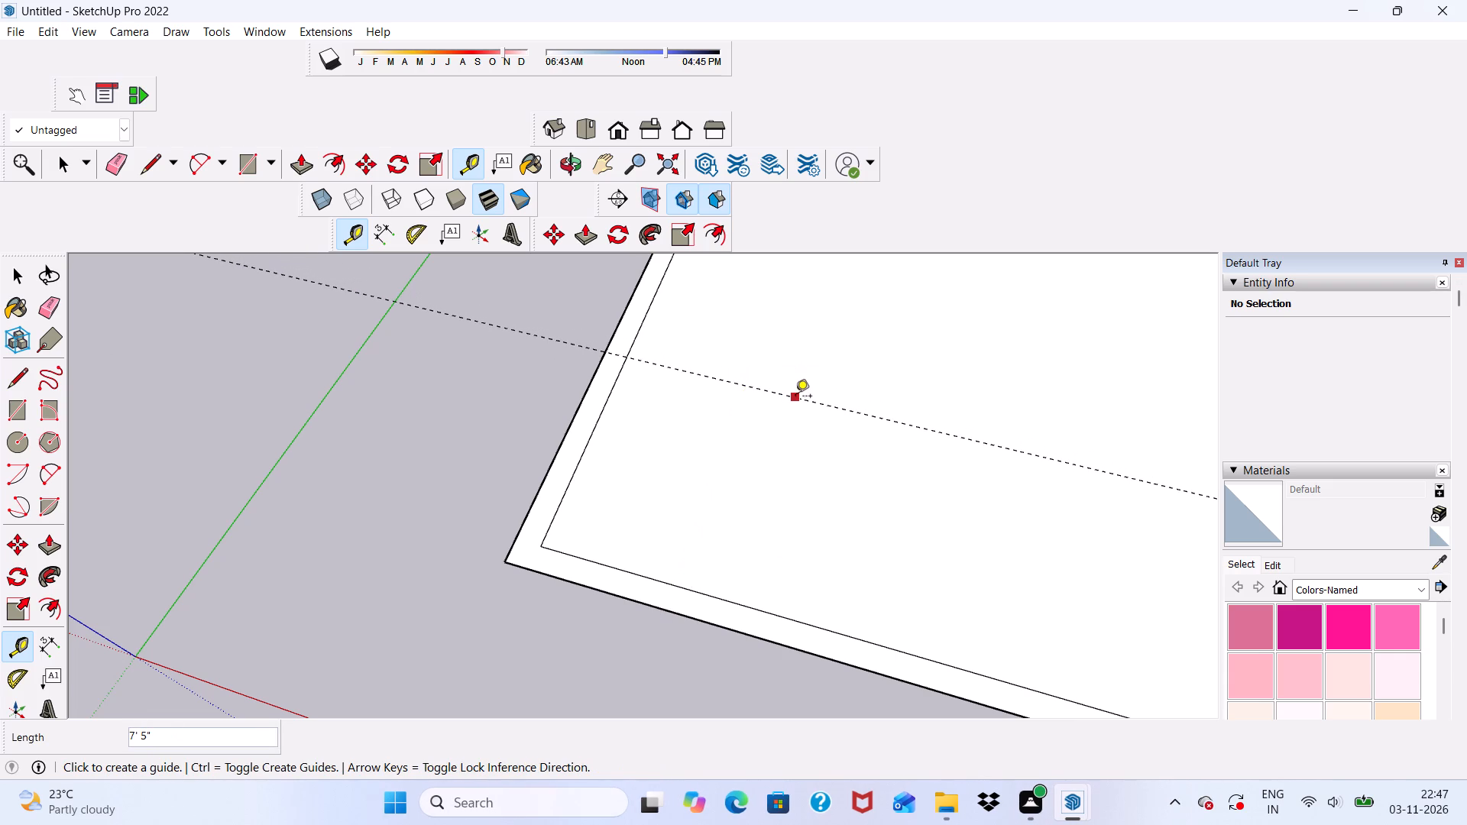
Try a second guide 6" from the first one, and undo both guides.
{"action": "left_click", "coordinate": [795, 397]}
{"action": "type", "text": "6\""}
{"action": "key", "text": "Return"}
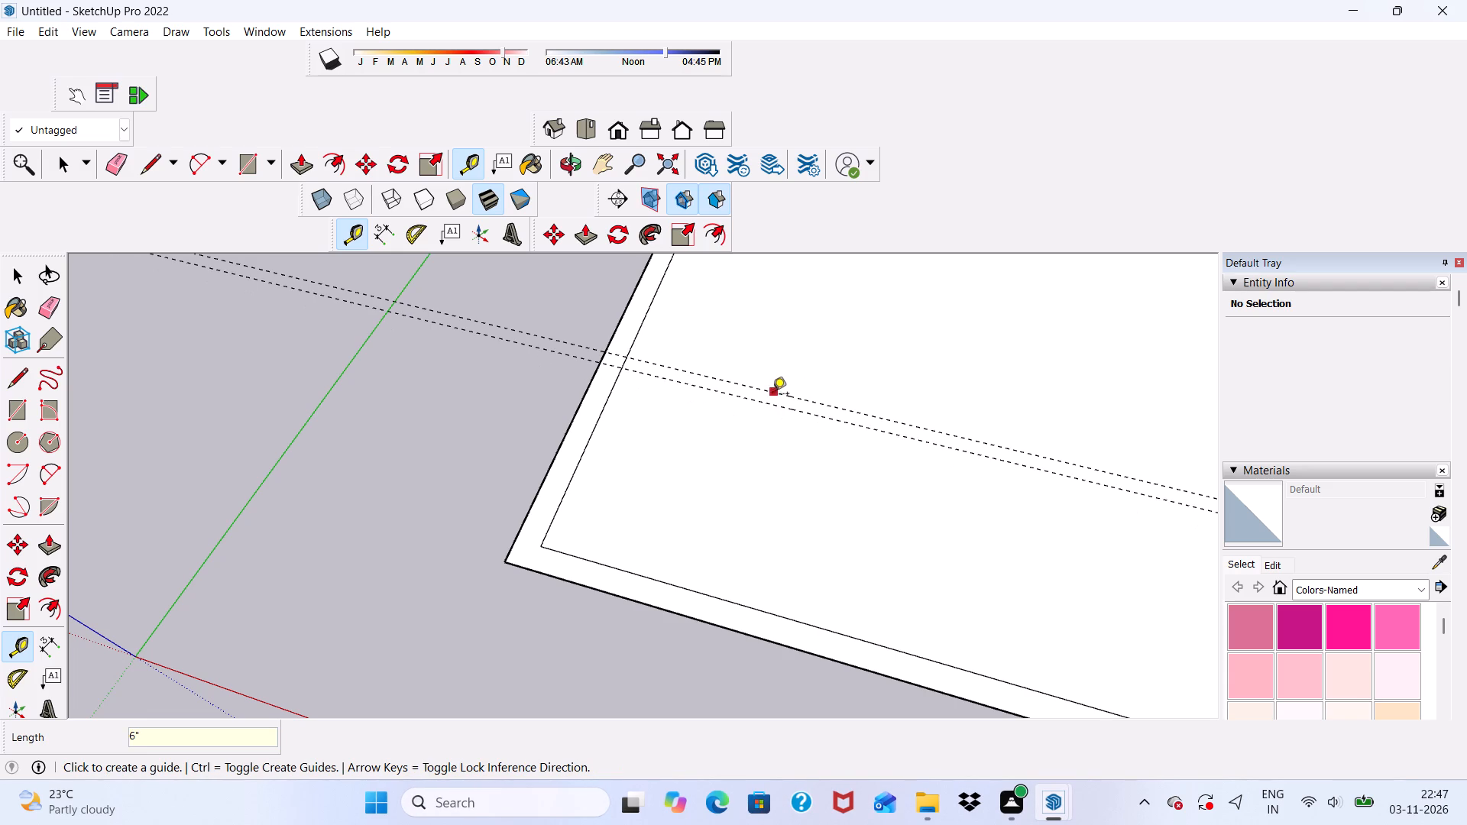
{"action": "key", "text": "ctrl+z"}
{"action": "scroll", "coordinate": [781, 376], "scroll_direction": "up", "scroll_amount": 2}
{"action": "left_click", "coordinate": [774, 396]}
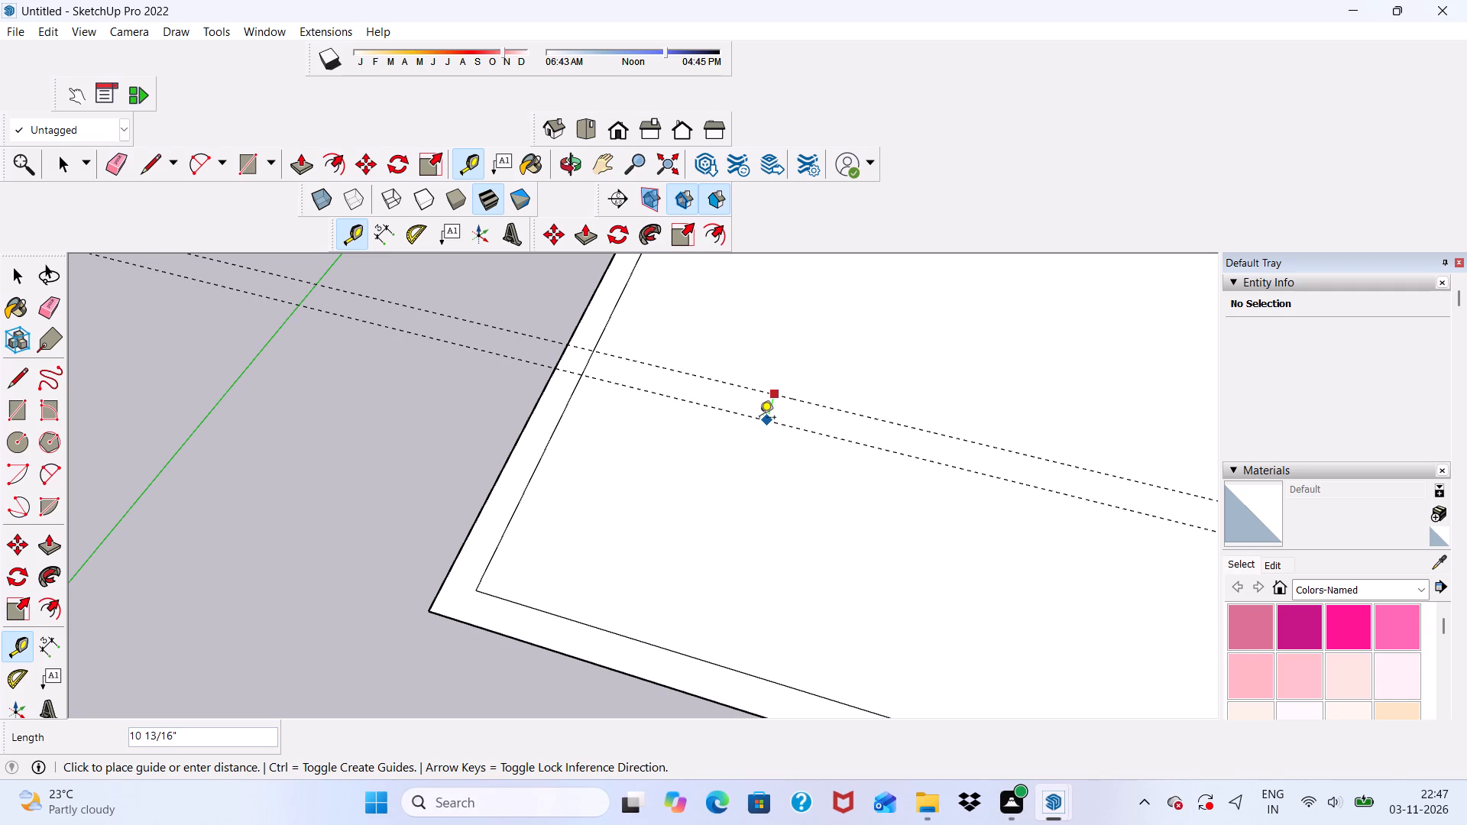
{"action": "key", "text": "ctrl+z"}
Place a guide about 7' inside the inner outline, parallel to its edge nearest the red axis.
{"action": "scroll", "coordinate": [706, 437], "scroll_direction": "down", "scroll_amount": 8}
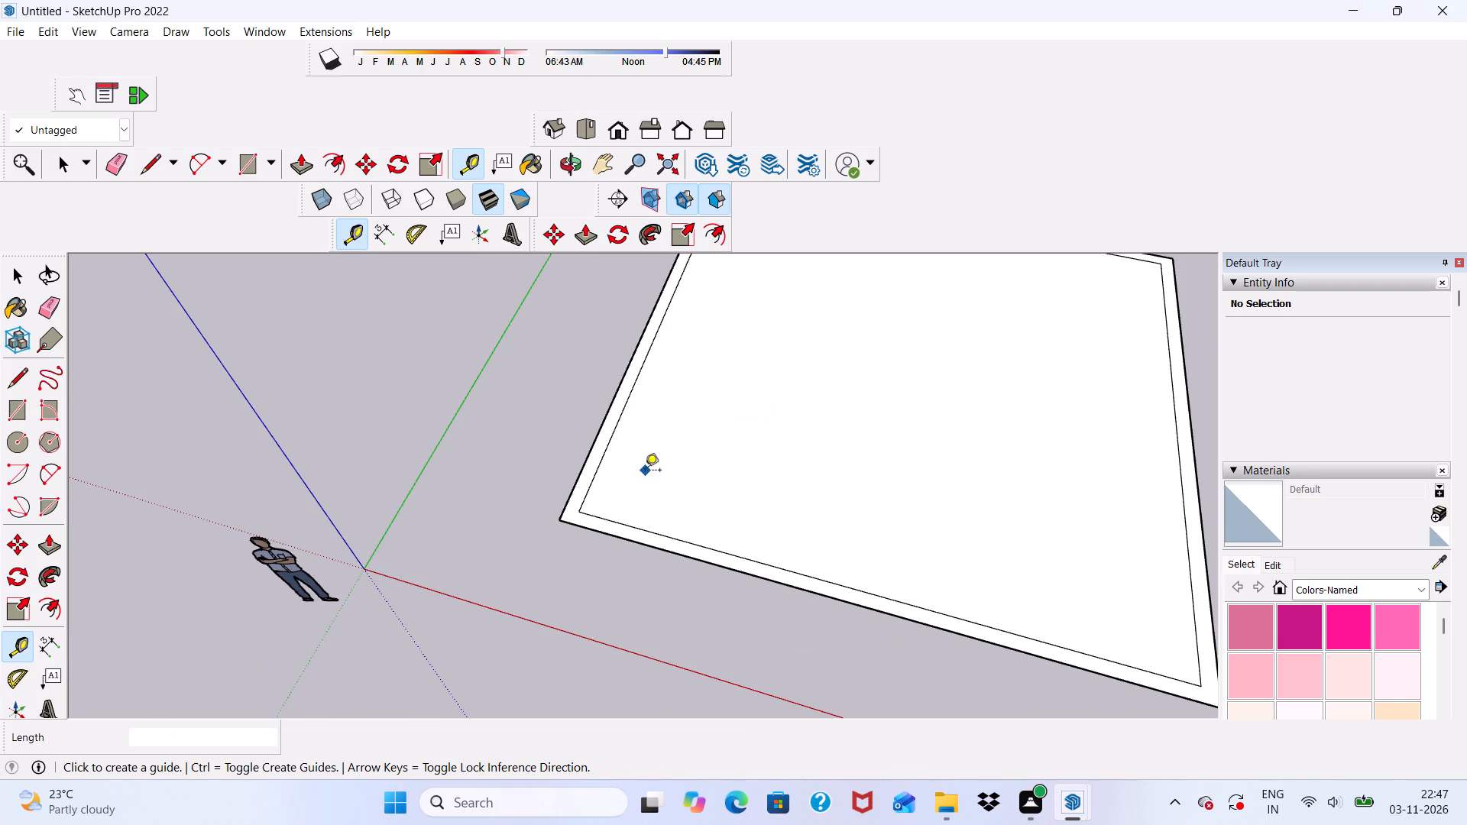
{"action": "scroll", "coordinate": [664, 517], "scroll_direction": "up", "scroll_amount": 2}
{"action": "left_click", "coordinate": [660, 535]}
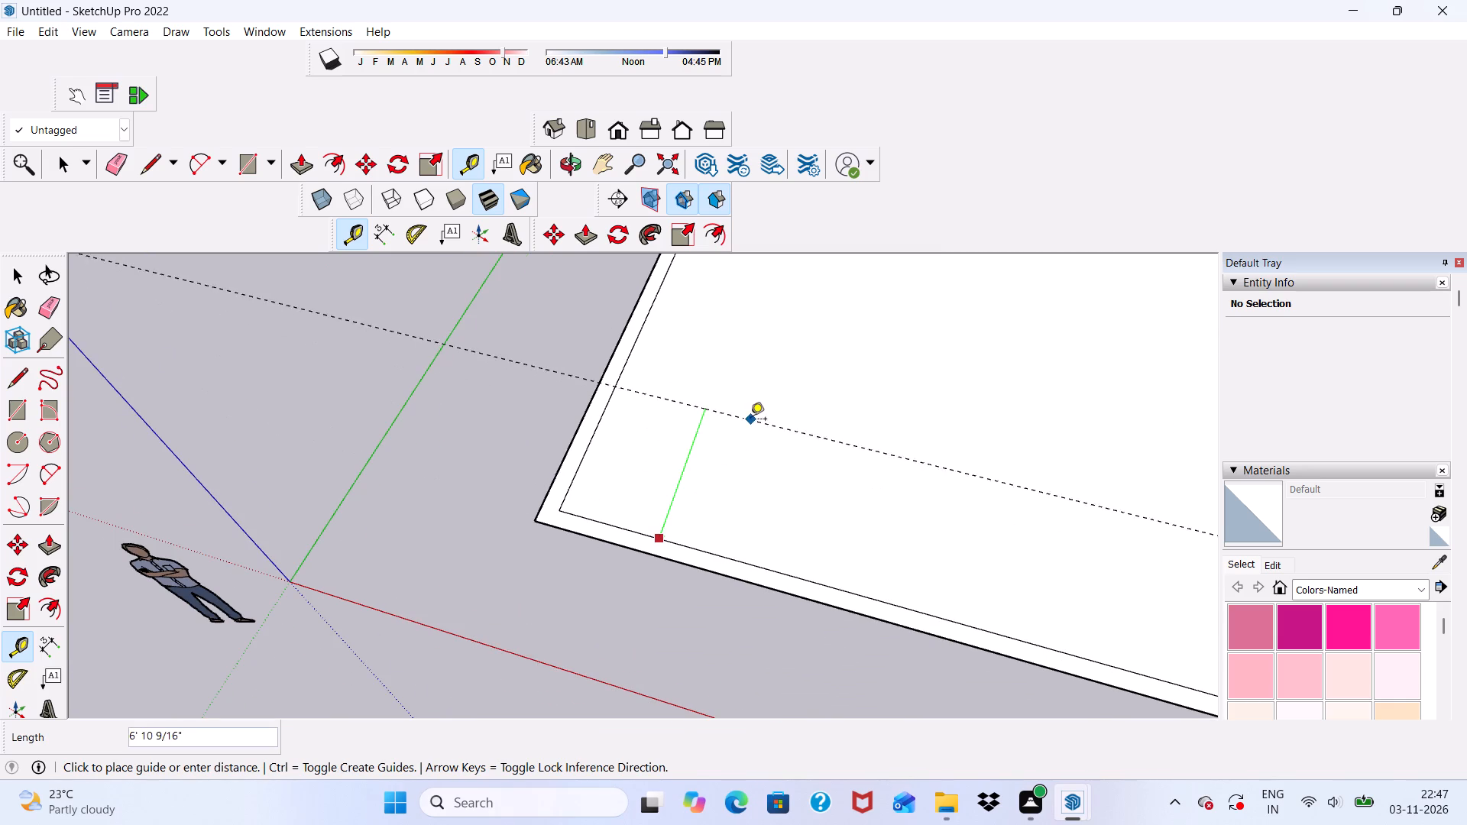
{"action": "left_click", "coordinate": [756, 407]}
Draw a 28' 6" dividing line along the guide, from one side of the inner outline to the opposite side.
{"action": "scroll", "coordinate": [756, 409], "scroll_direction": "down", "scroll_amount": 2}
{"action": "middle_click_drag", "start_coordinate": [758, 432], "coordinate": [880, 354]}
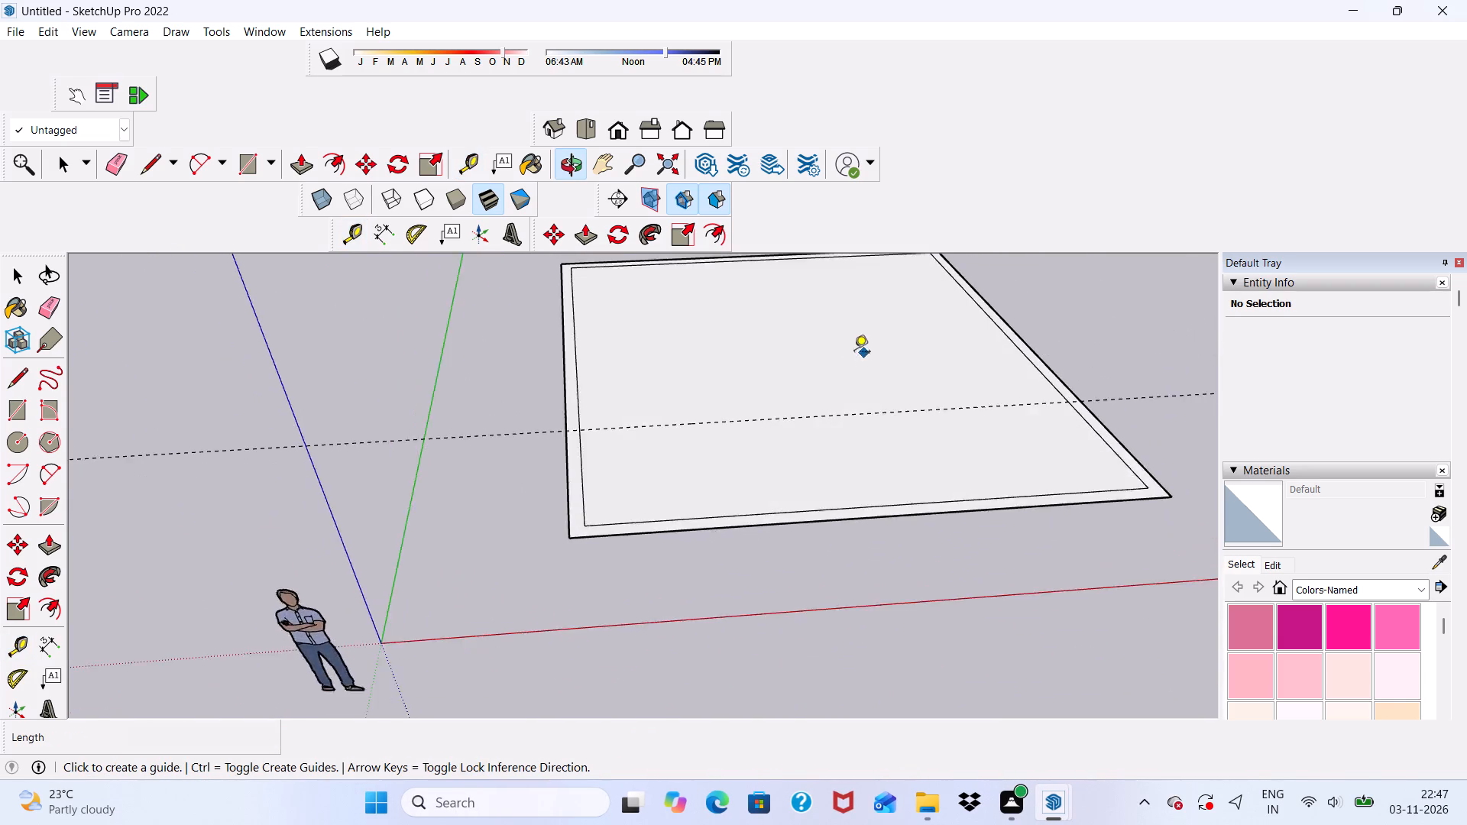
{"action": "scroll", "coordinate": [851, 353], "scroll_direction": "up", "scroll_amount": 1}
{"action": "left_click", "coordinate": [164, 163]}
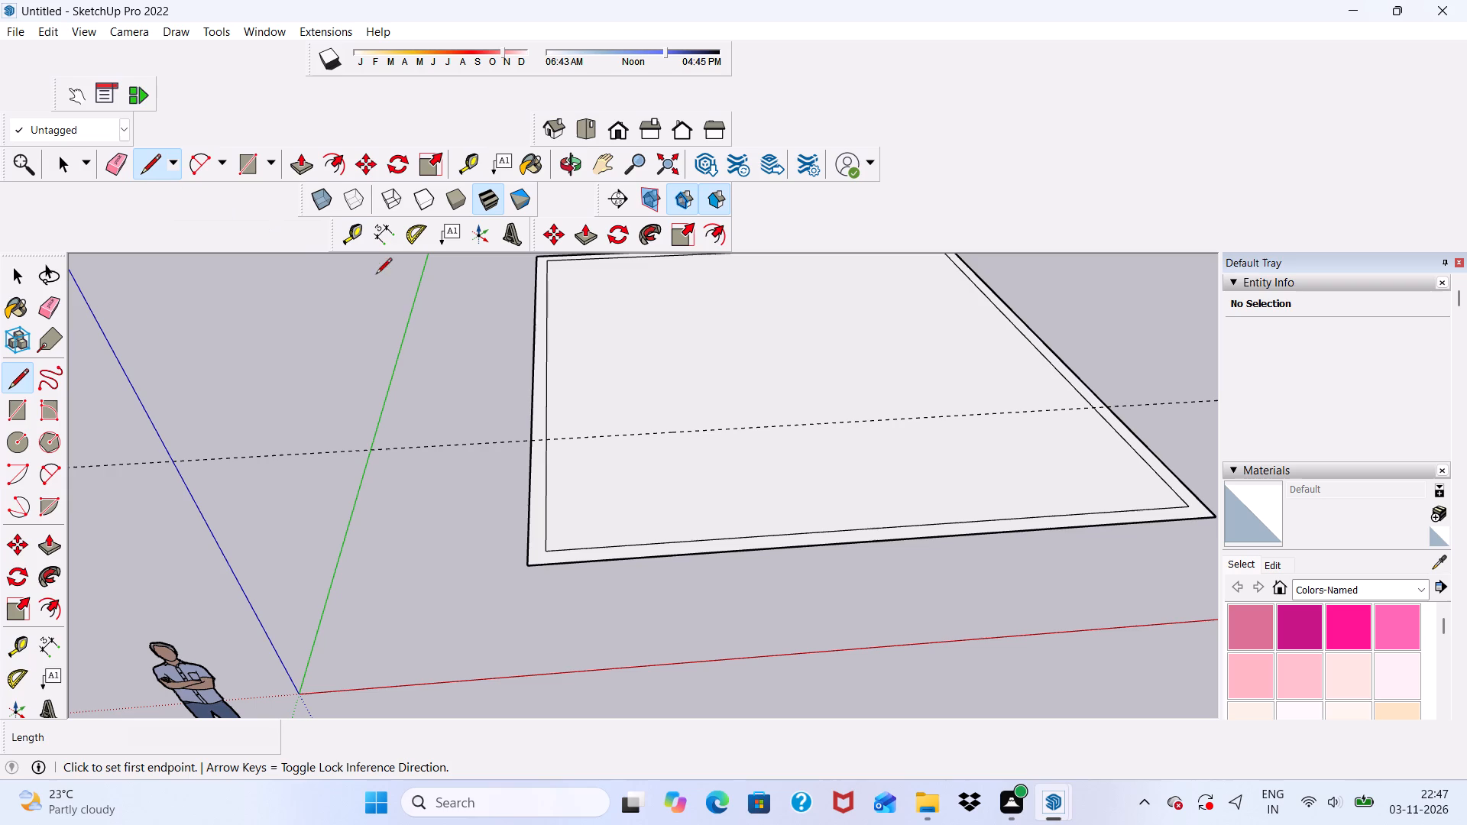
{"action": "scroll", "coordinate": [451, 374], "scroll_direction": "up", "scroll_amount": 2}
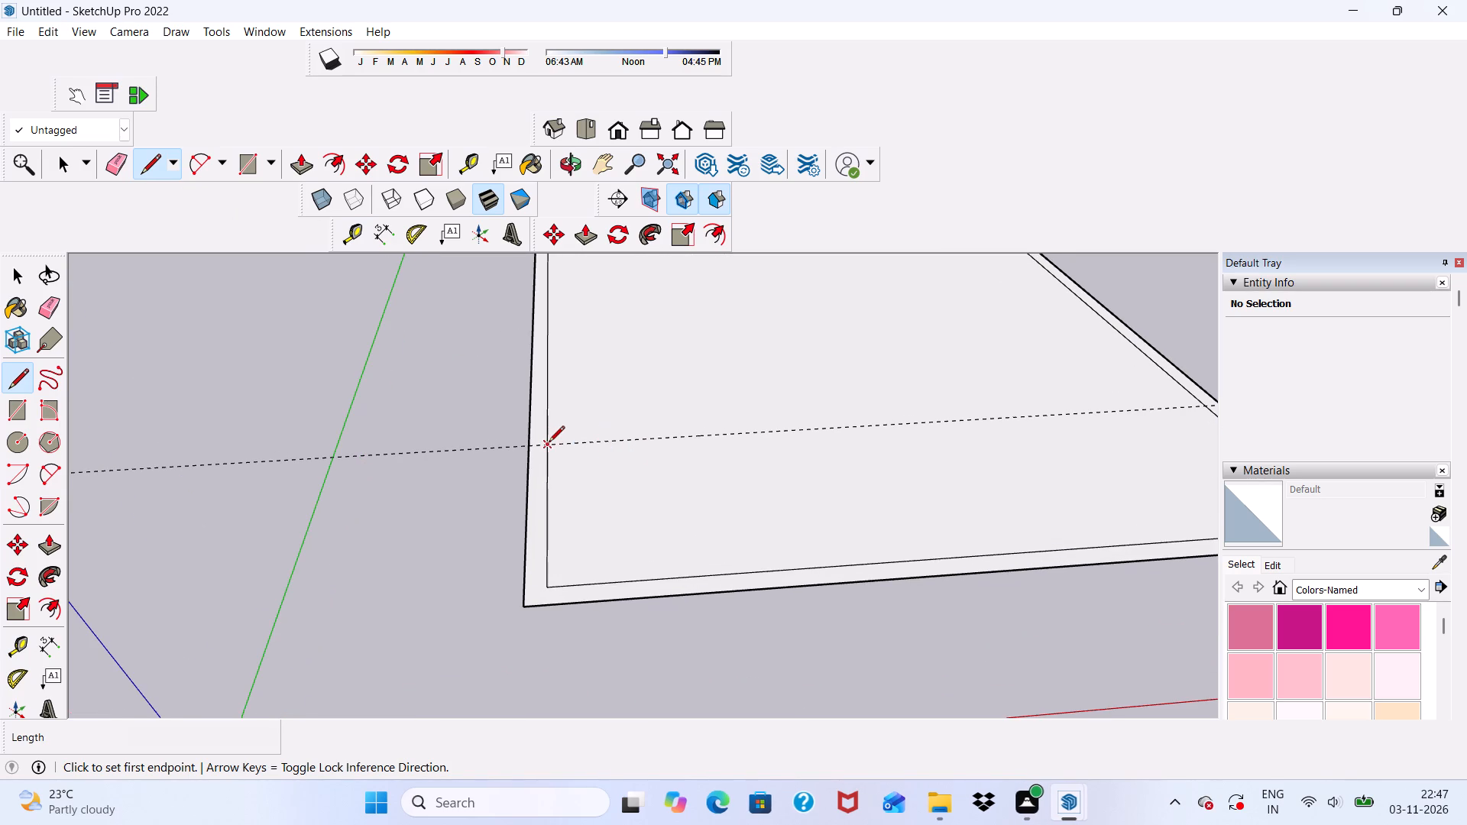
{"action": "left_click", "coordinate": [551, 445]}
{"action": "scroll", "coordinate": [870, 423], "scroll_direction": "down", "scroll_amount": 3}
{"action": "scroll", "coordinate": [1138, 419], "scroll_direction": "up", "scroll_amount": 2}
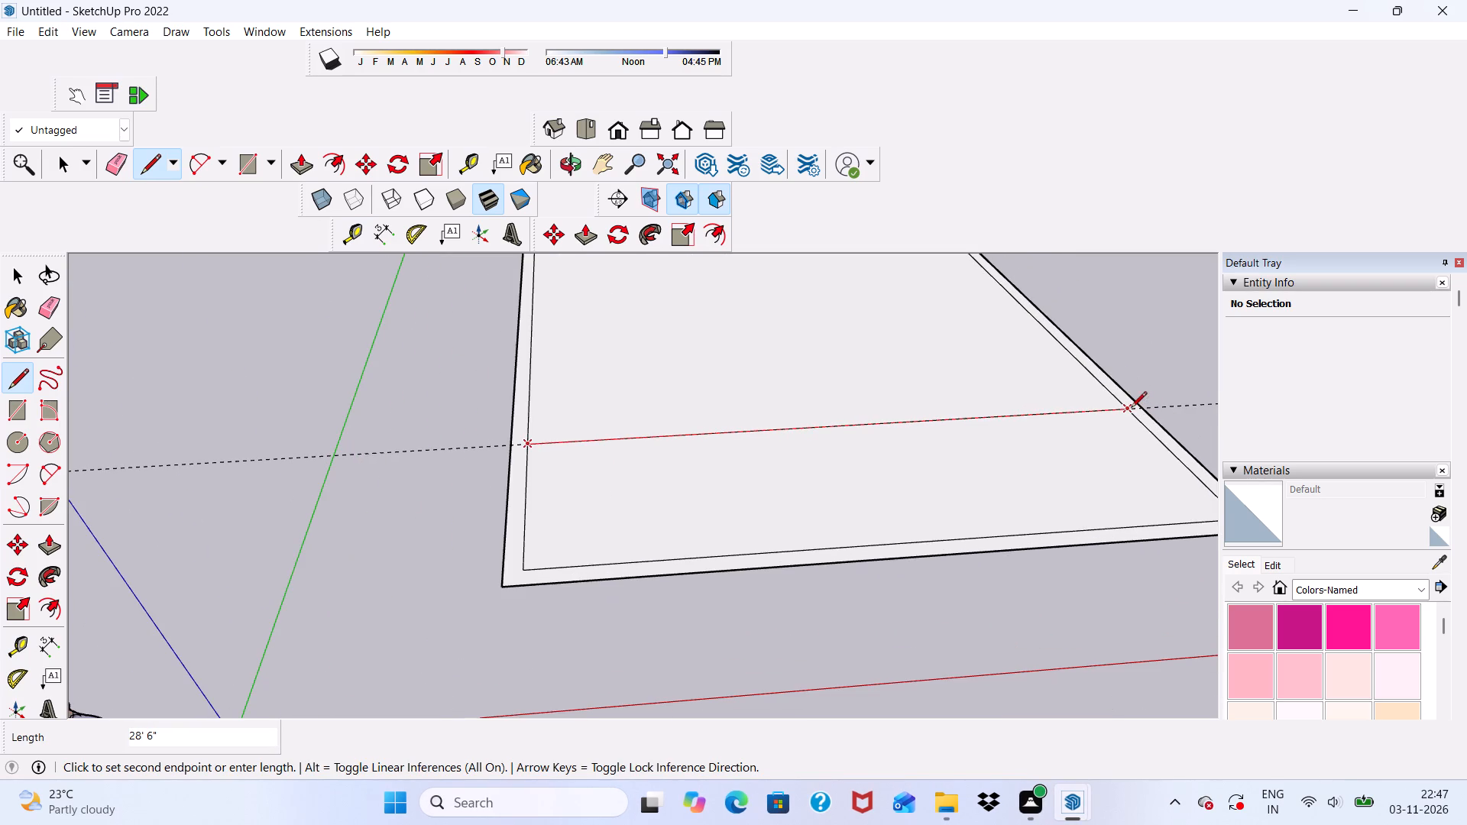
{"action": "left_click", "coordinate": [1126, 409]}
{"action": "scroll", "coordinate": [964, 396], "scroll_direction": "down", "scroll_amount": 5}
{"action": "middle_click_drag", "start_coordinate": [758, 441], "coordinate": [708, 503]}
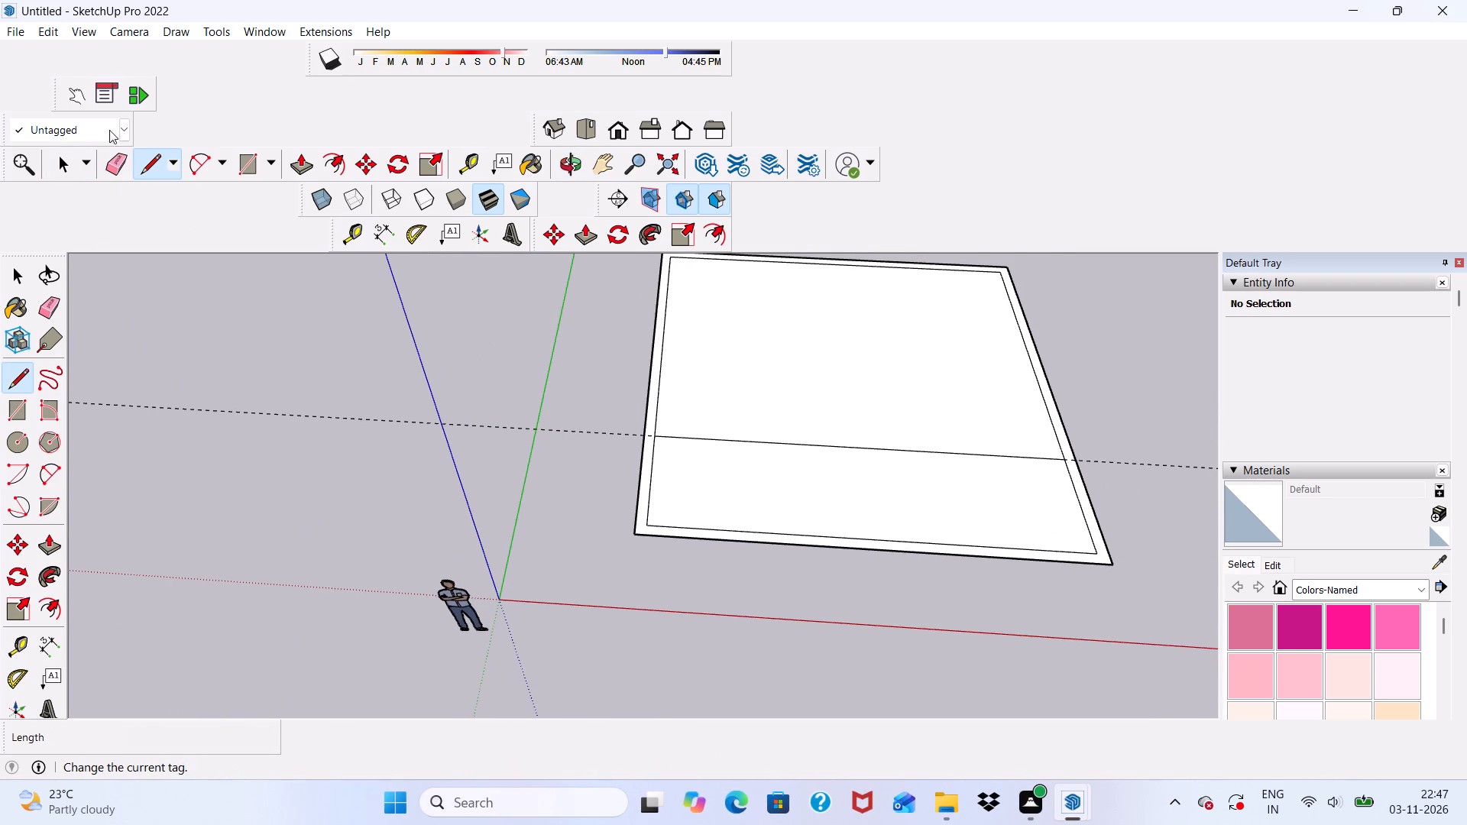
Erase the guide that runs under the dividing line.
{"action": "left_click", "coordinate": [115, 163]}
{"action": "left_click_drag", "start_coordinate": [607, 425], "coordinate": [603, 457]}
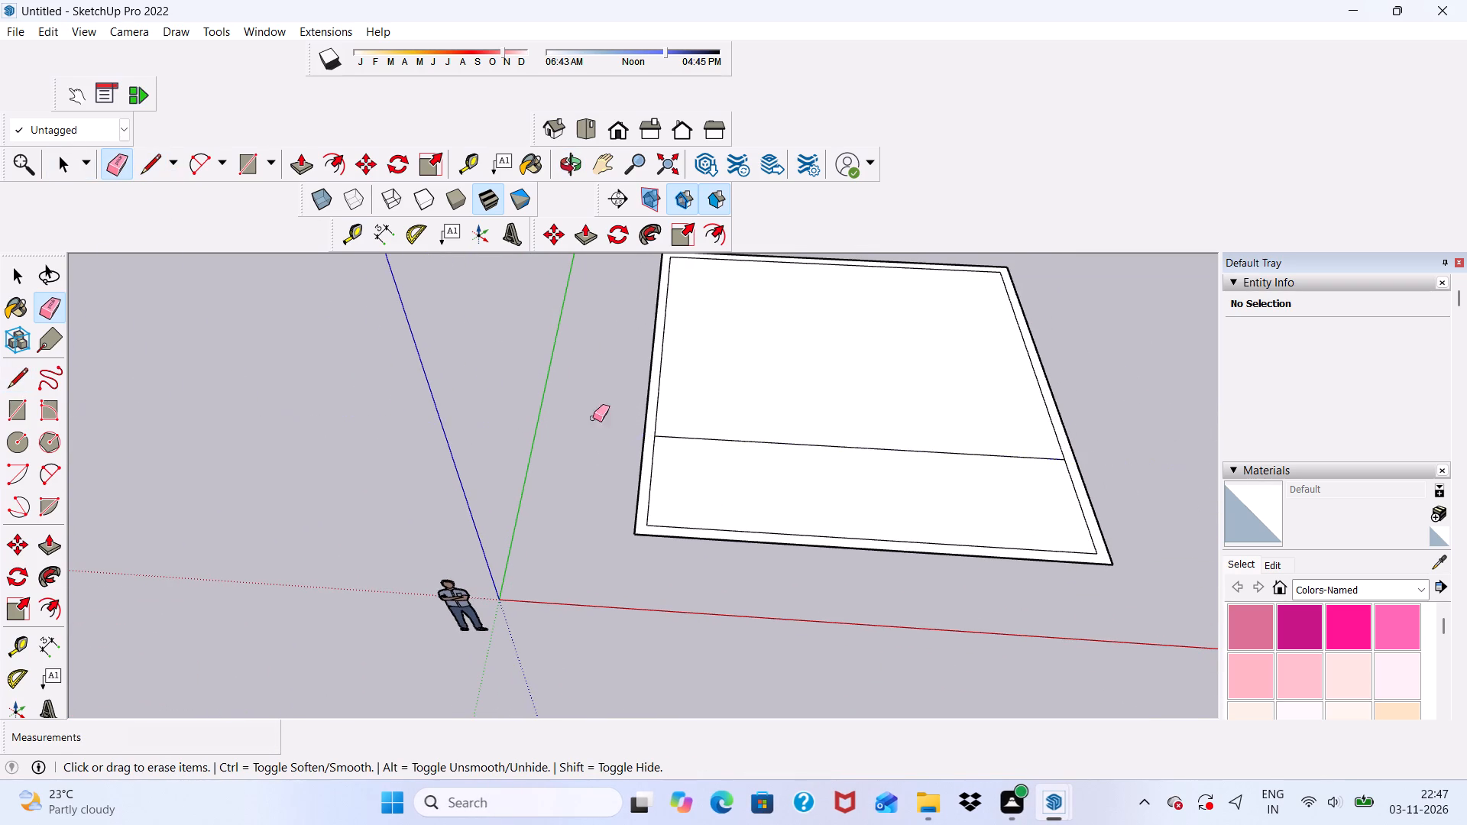
{"action": "scroll", "coordinate": [587, 396], "scroll_direction": "down", "scroll_amount": 1}
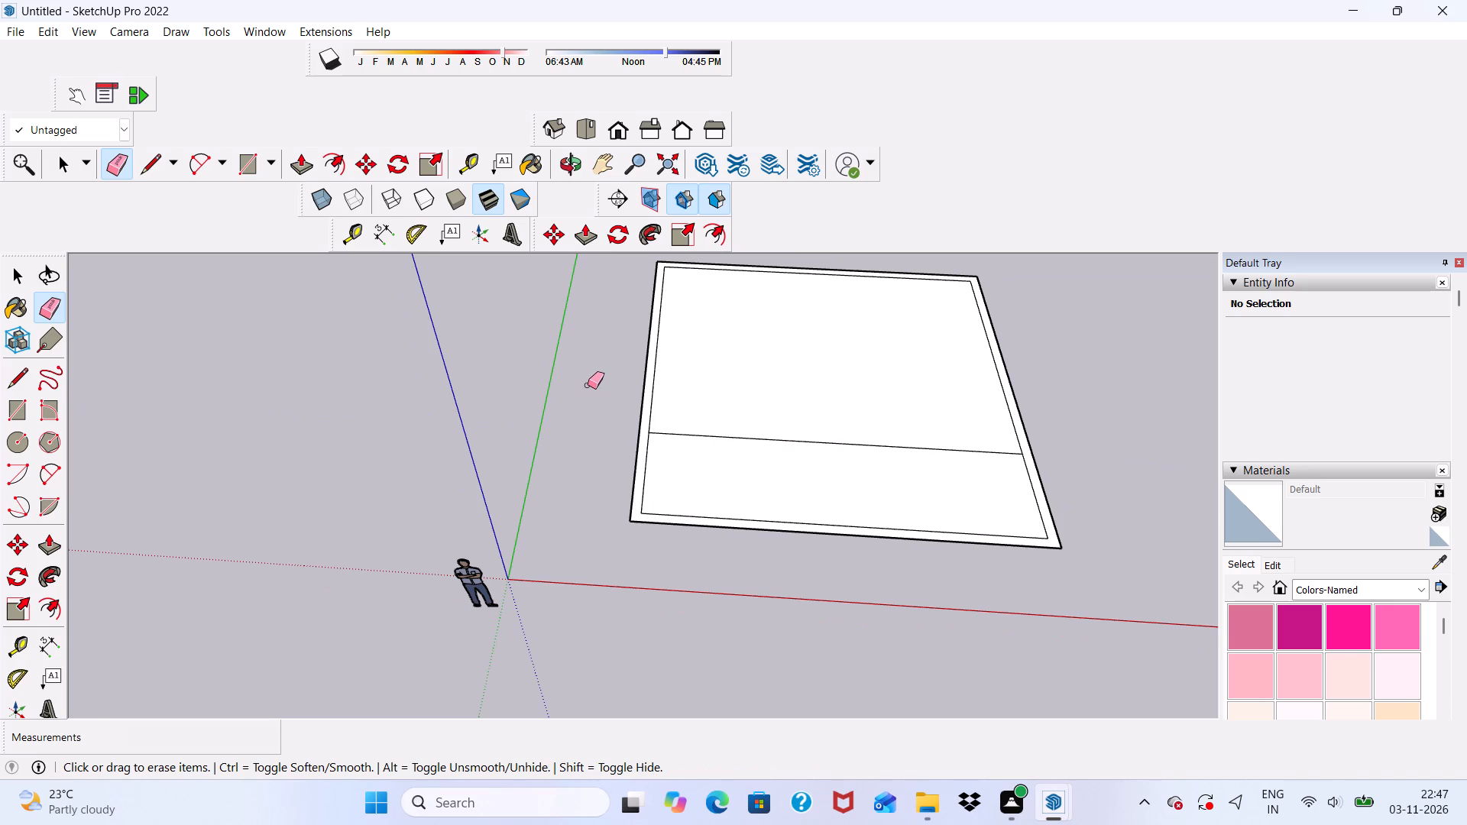
{"action": "scroll", "coordinate": [606, 380], "scroll_direction": "down", "scroll_amount": 1}
{"action": "middle_click_drag", "start_coordinate": [607, 383], "coordinate": [579, 387]}
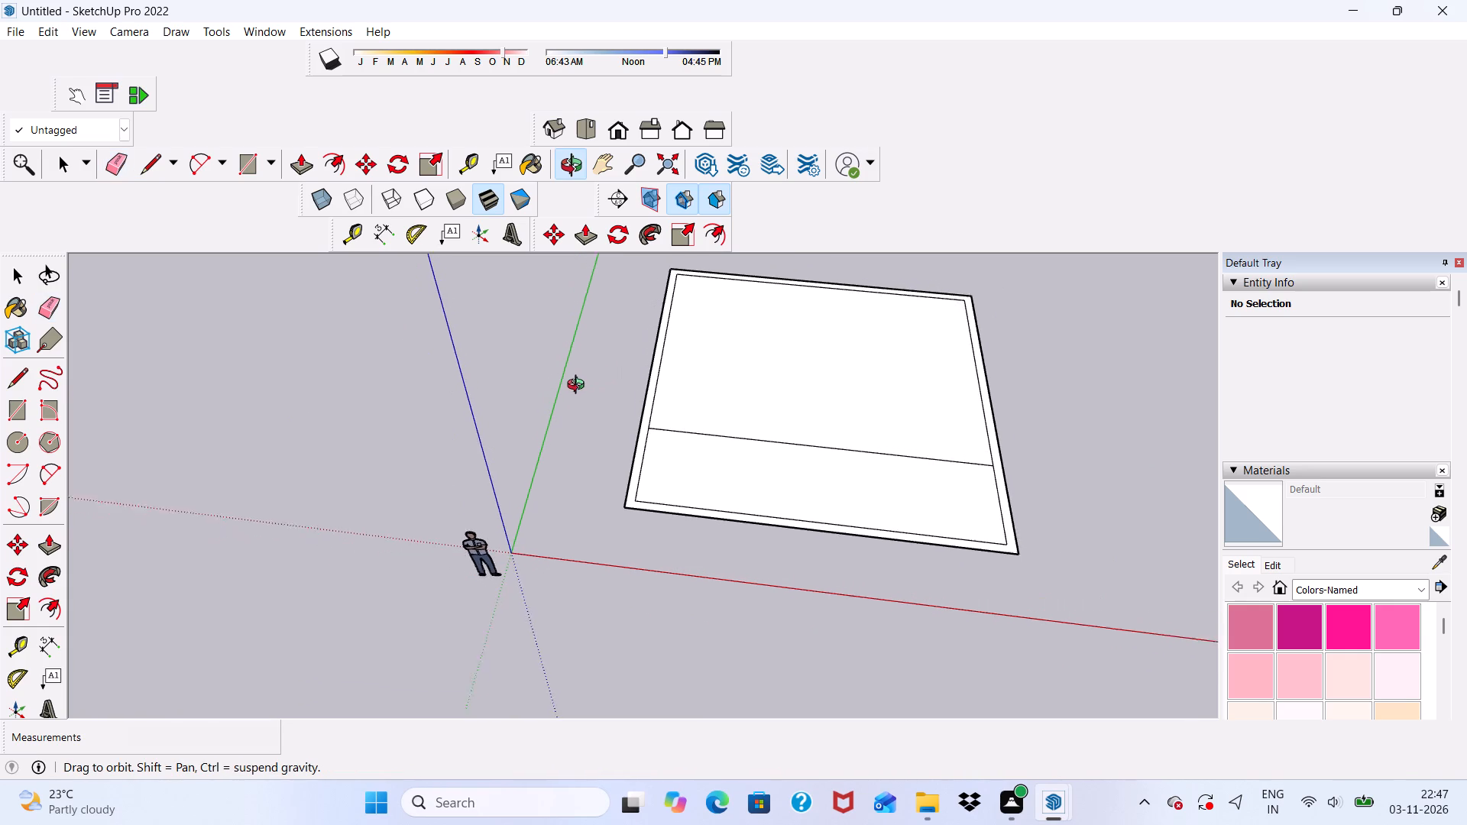
{"action": "middle_click_drag", "start_coordinate": [579, 387], "coordinate": [573, 392]}
{"action": "key", "text": "space"}
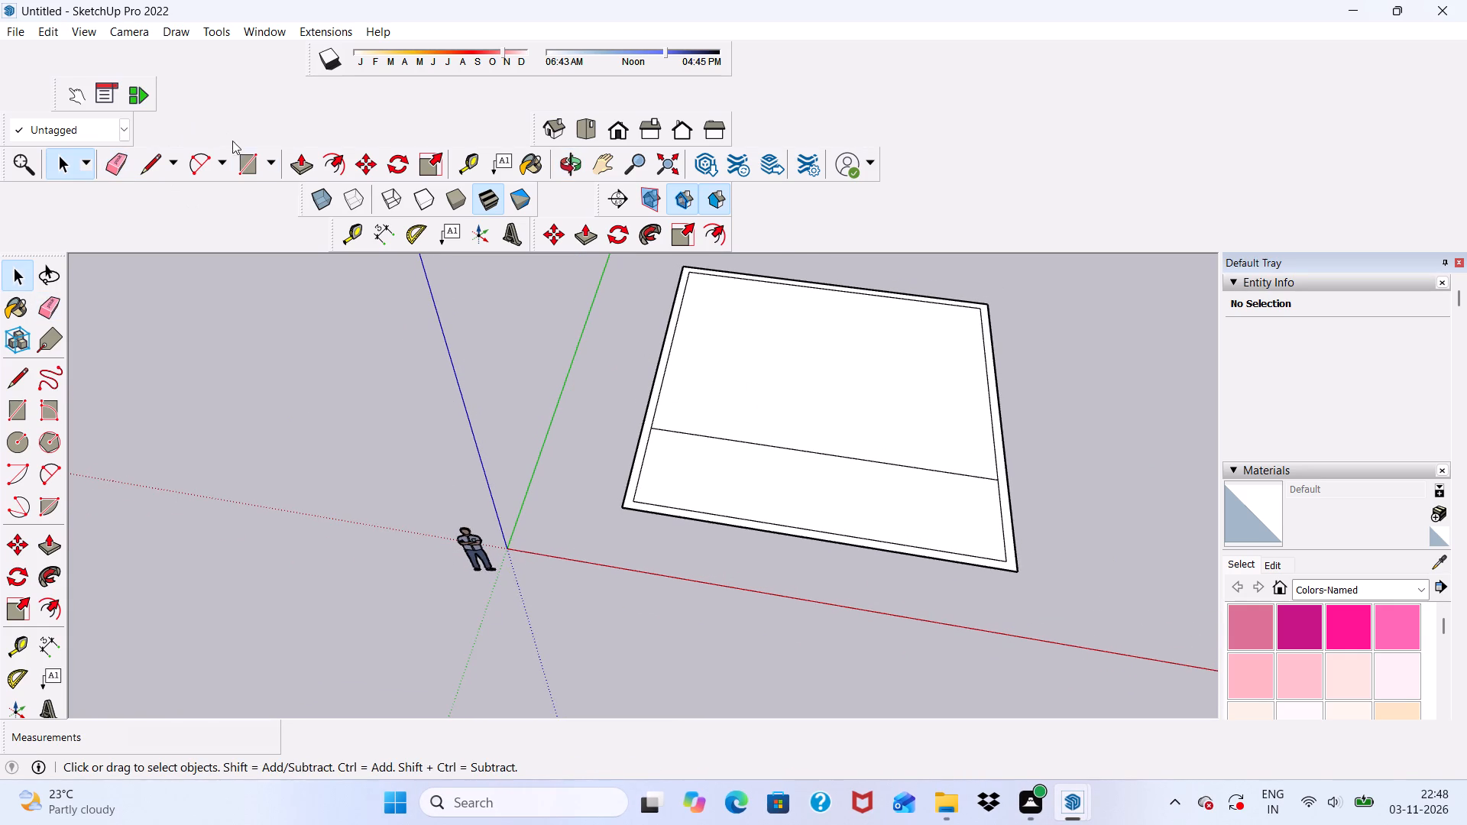
Draw a small rectangle across the 9" wall nearest the green axis, starting where the dividing line meets the inner outline.
{"action": "left_click", "coordinate": [244, 161]}
{"action": "scroll", "coordinate": [650, 440], "scroll_direction": "up", "scroll_amount": 10}
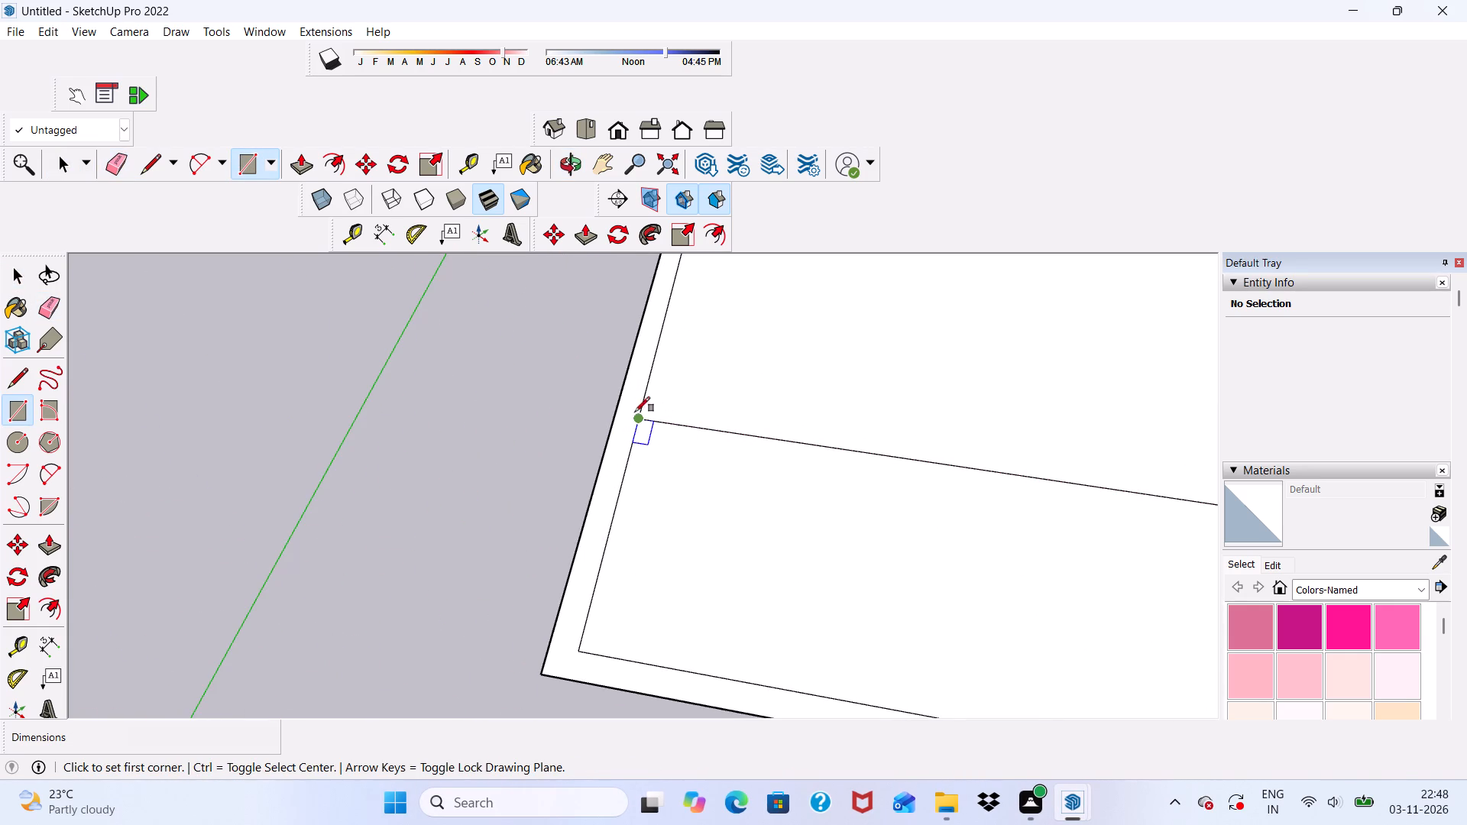
{"action": "left_click", "coordinate": [636, 417]}
{"action": "scroll", "coordinate": [619, 357], "scroll_direction": "up", "scroll_amount": 3}
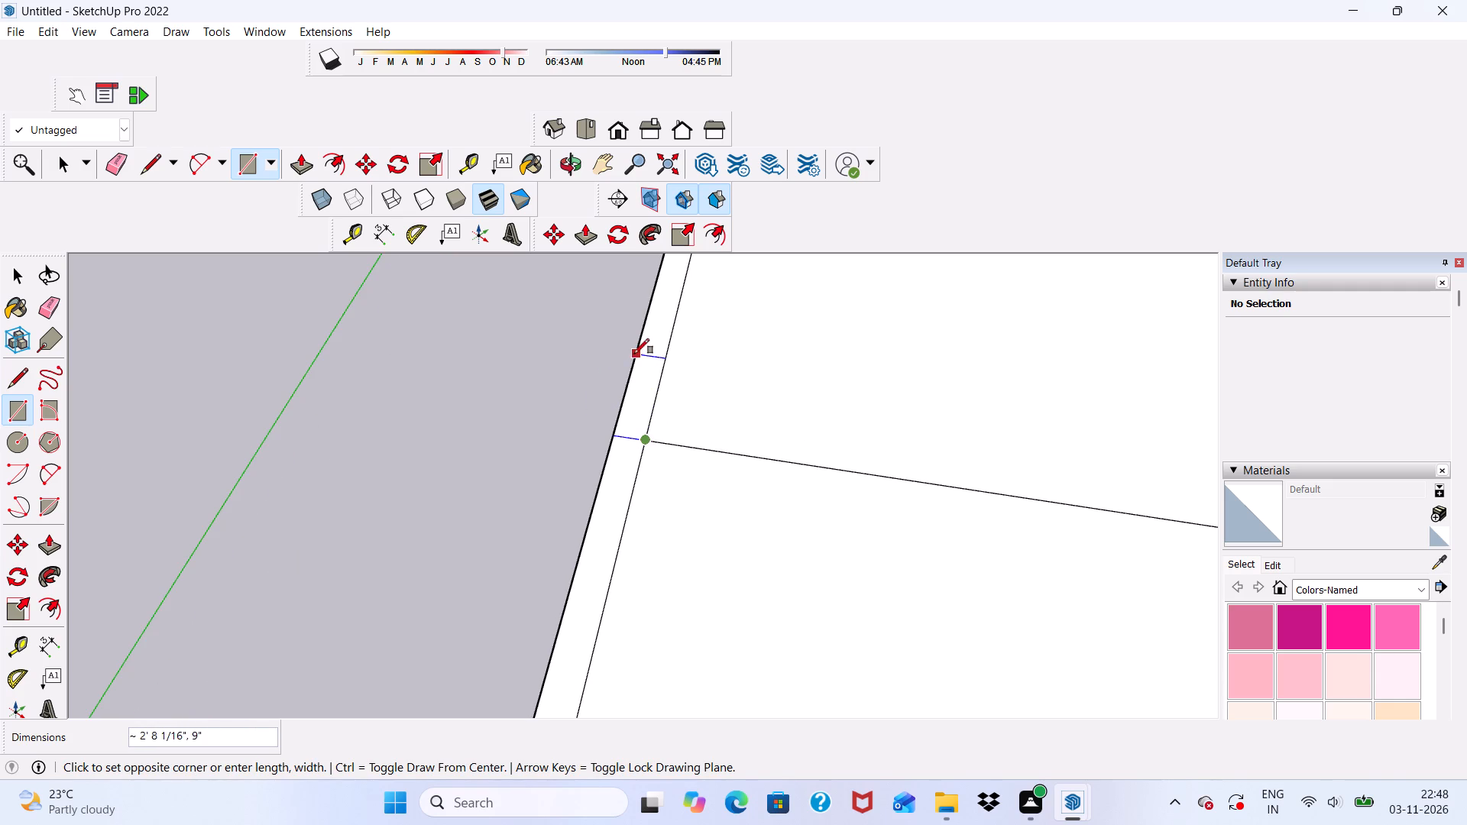
{"action": "left_click", "coordinate": [640, 363]}
{"action": "scroll", "coordinate": [640, 364], "scroll_direction": "down", "scroll_amount": 9}
{"action": "key", "text": "space"}
Copy the small wall rectangle about 5' 9 1/2" along the same wall, away from the dividing line.
{"action": "scroll", "coordinate": [694, 416], "scroll_direction": "up", "scroll_amount": 2}
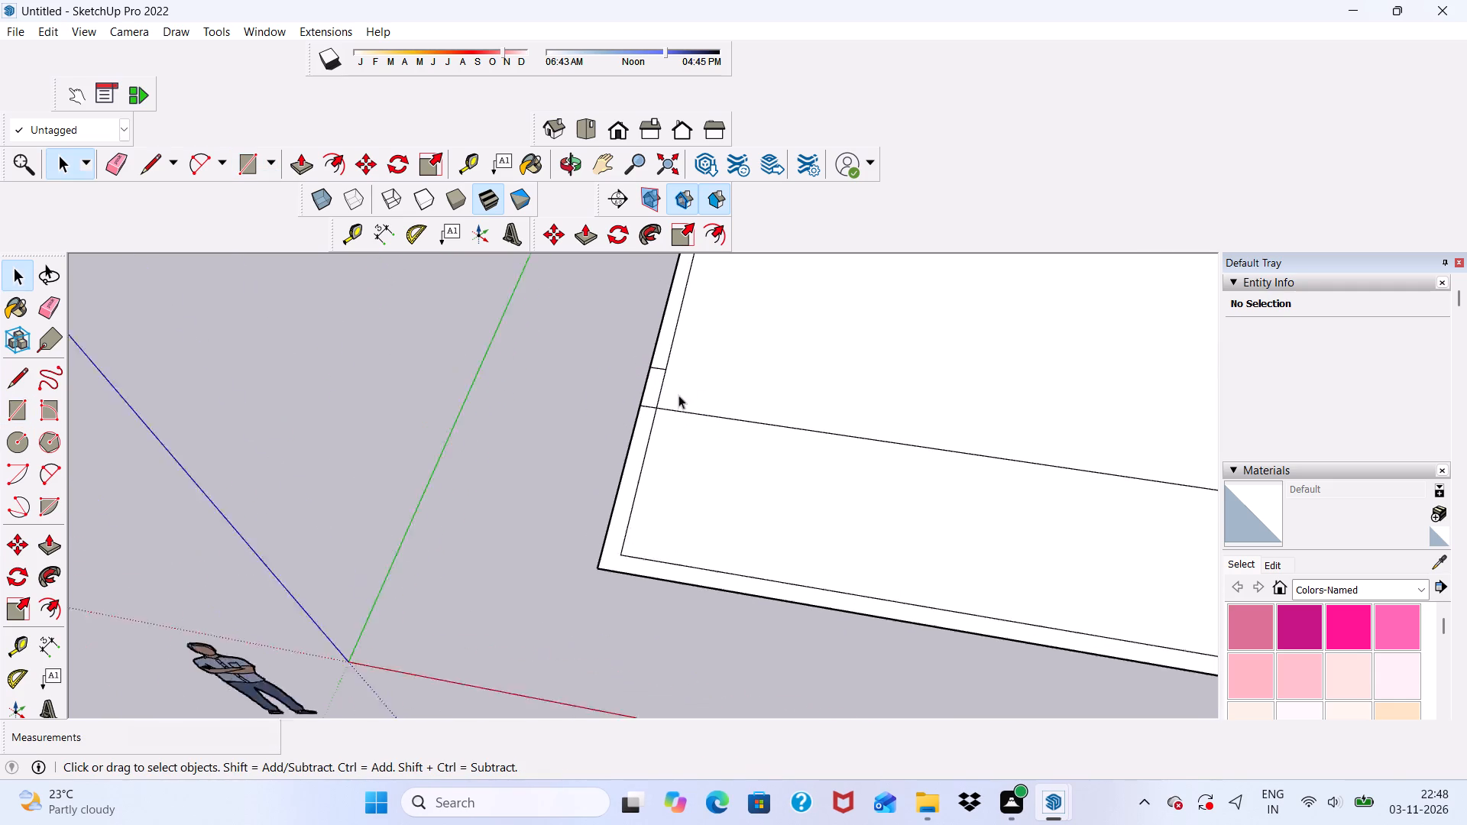
{"action": "scroll", "coordinate": [678, 395], "scroll_direction": "up", "scroll_amount": 3}
{"action": "double_click", "coordinate": [647, 383]}
{"action": "left_click", "coordinate": [357, 163]}
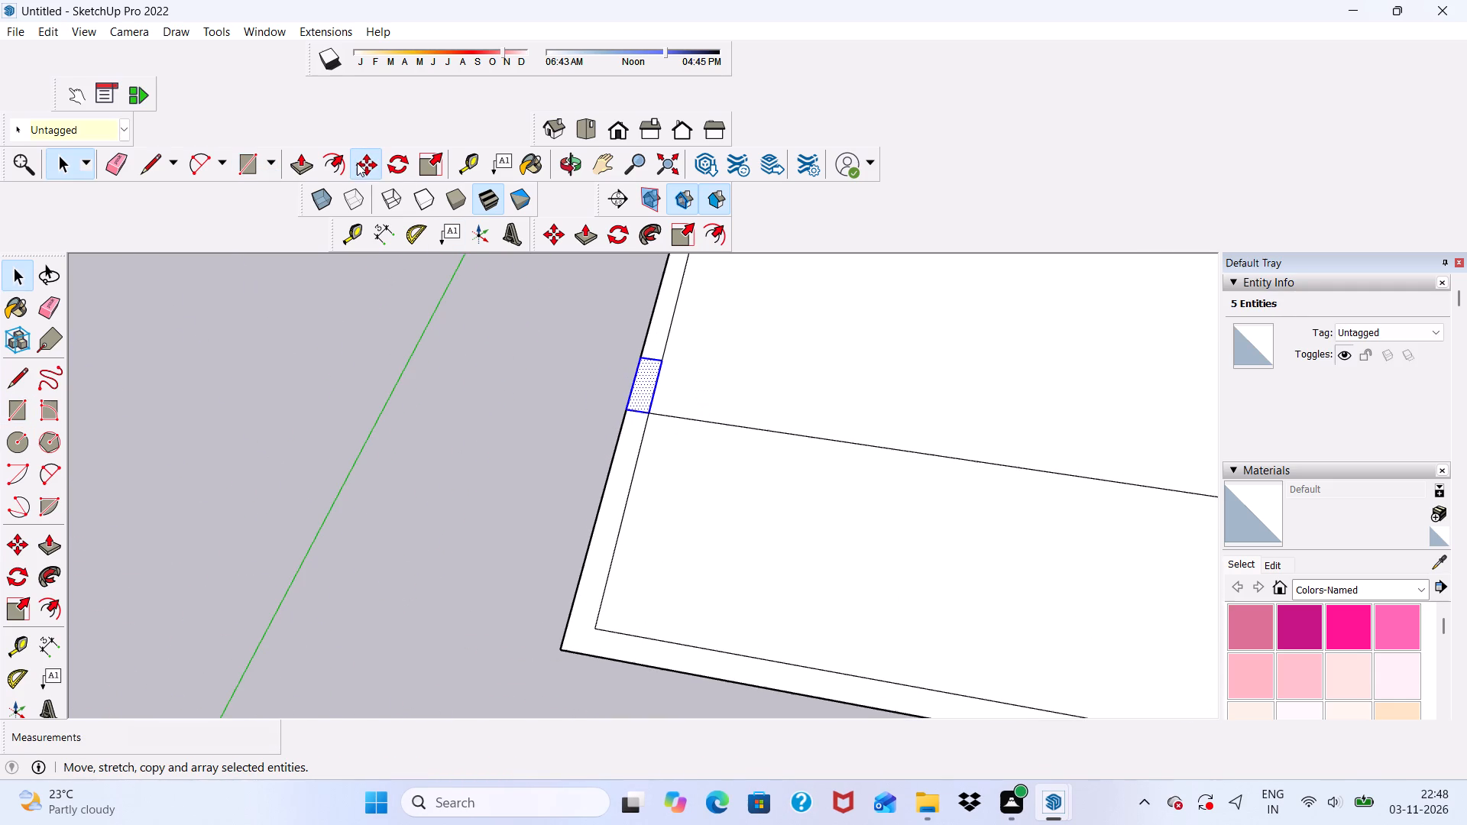
{"action": "left_click", "coordinate": [646, 374]}
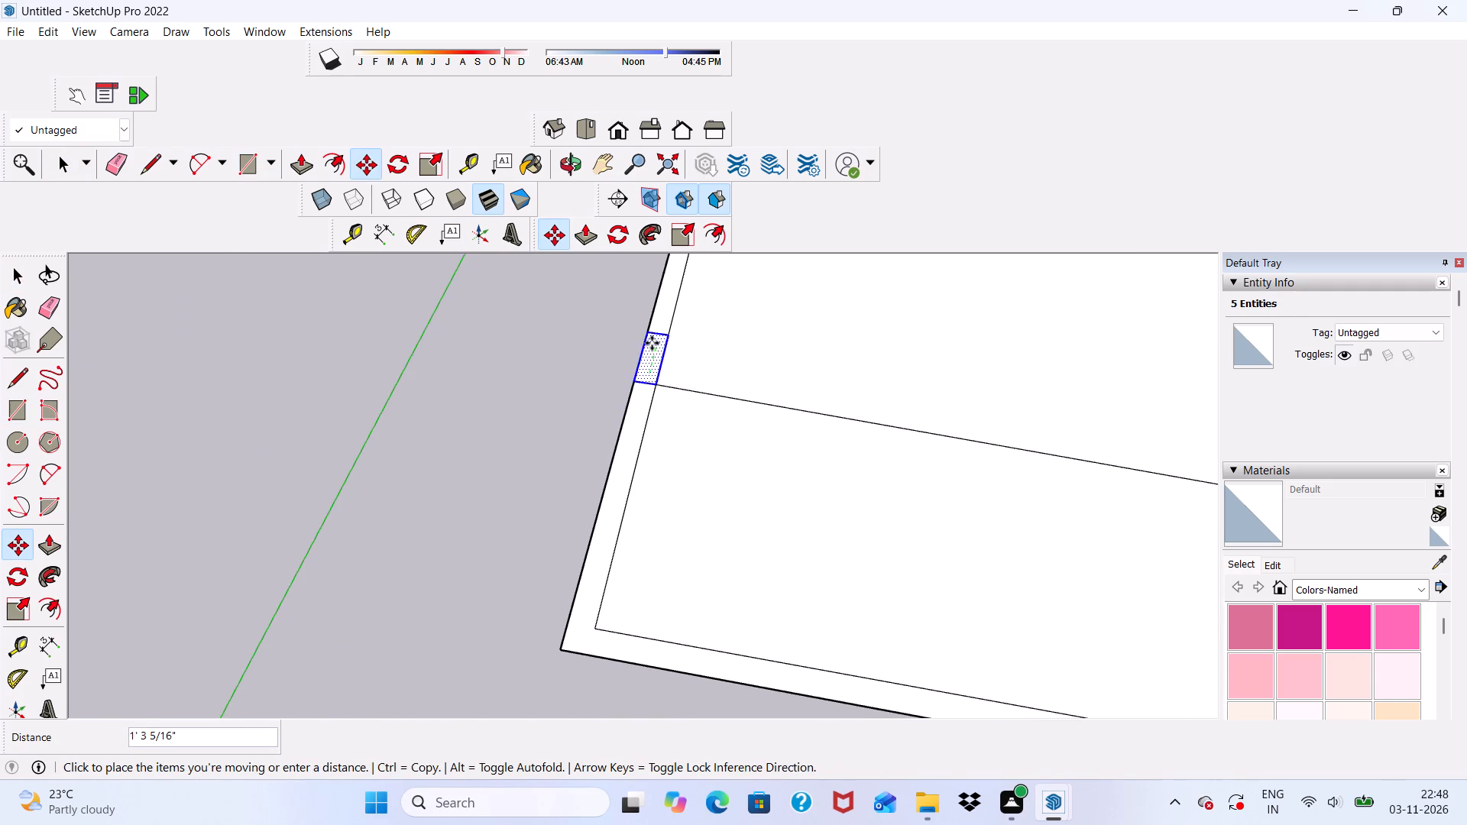
{"action": "scroll", "coordinate": [634, 332], "scroll_direction": "down", "scroll_amount": 17}
{"action": "scroll", "coordinate": [694, 369], "scroll_direction": "up", "scroll_amount": 3}
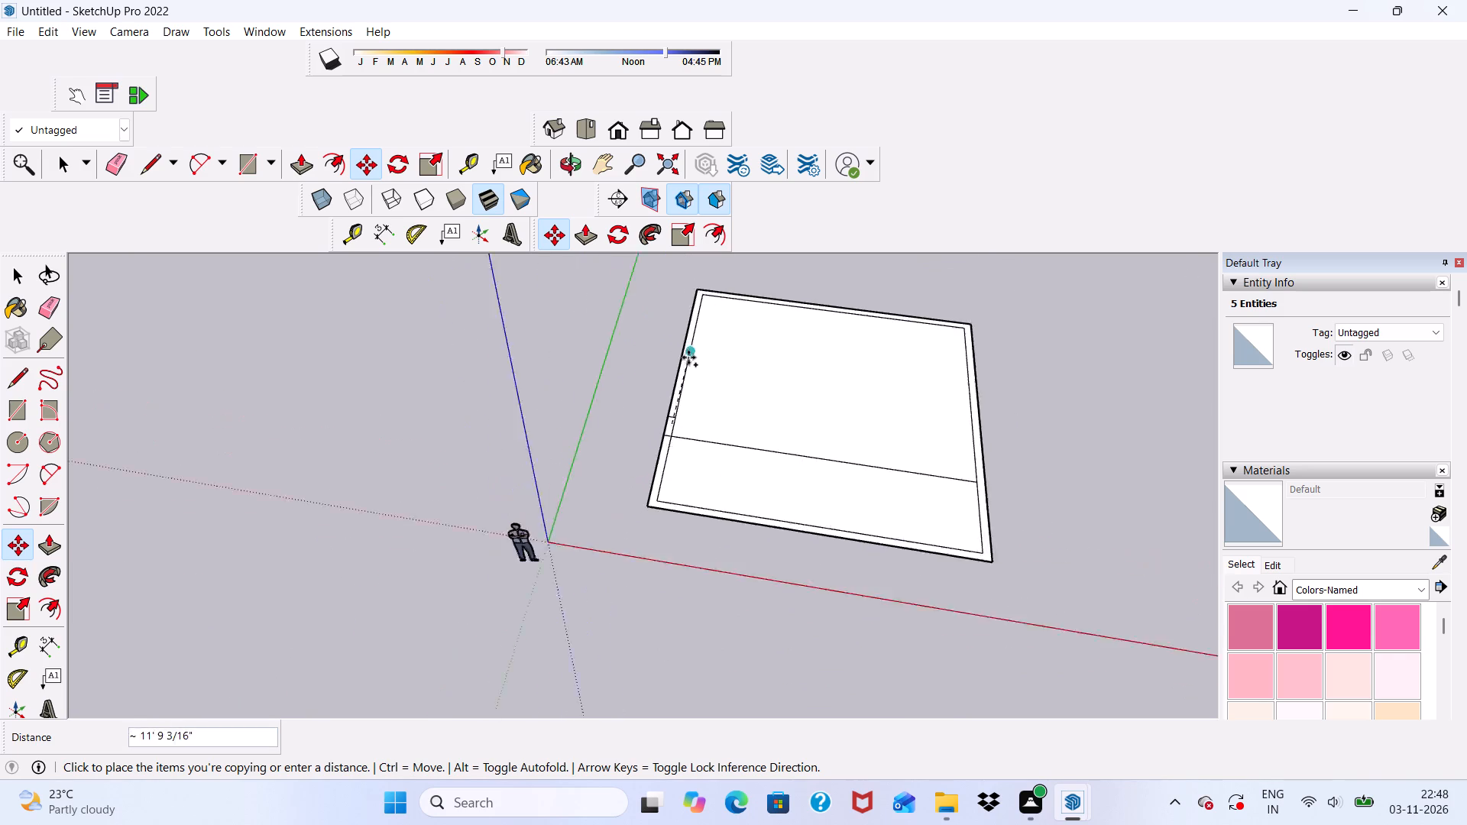
{"action": "scroll", "coordinate": [688, 357], "scroll_direction": "up", "scroll_amount": 14}
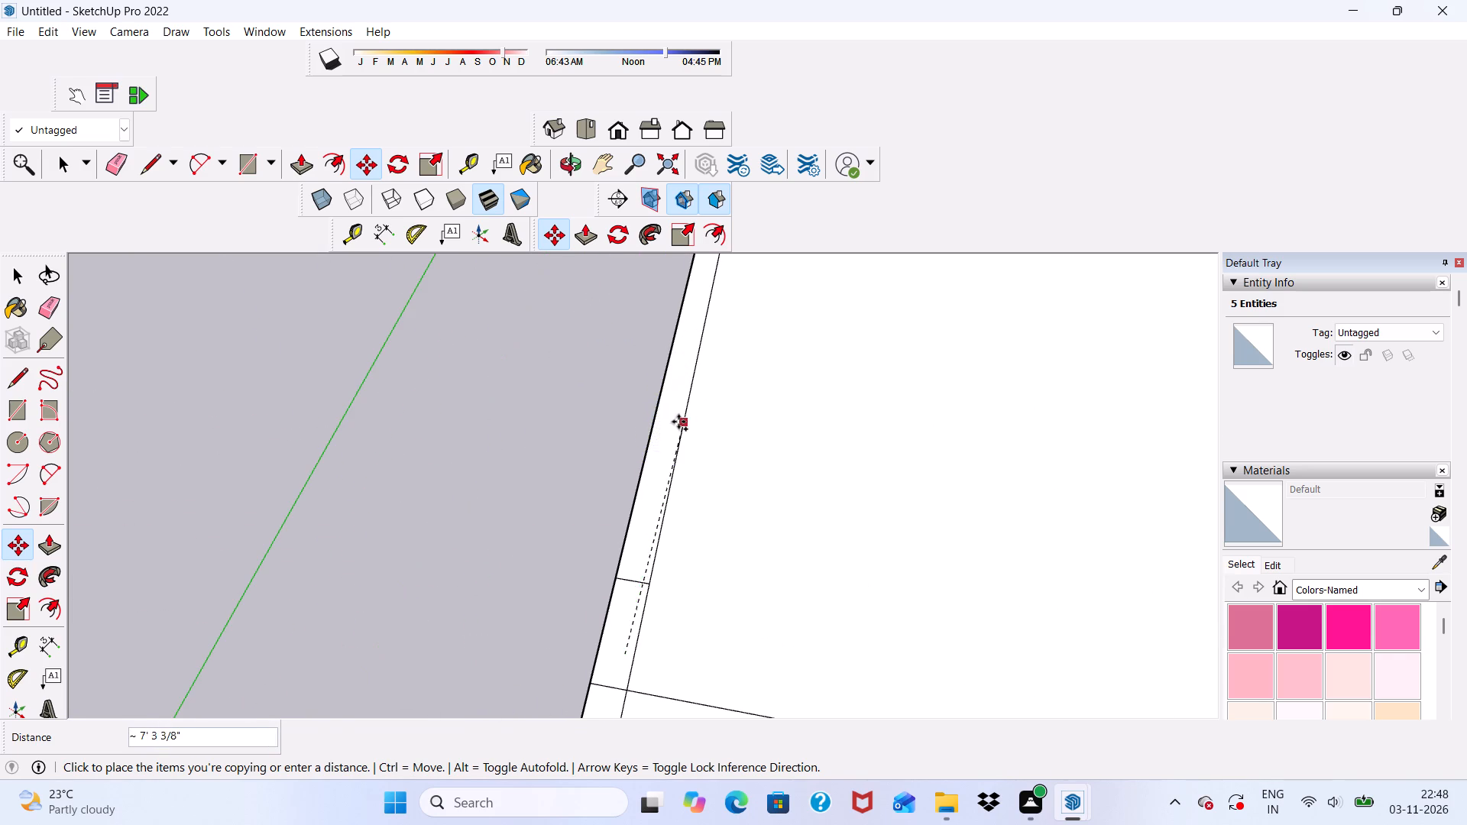
{"action": "scroll", "coordinate": [677, 412], "scroll_direction": "up", "scroll_amount": 2}
{"action": "left_click", "coordinate": [677, 412]}
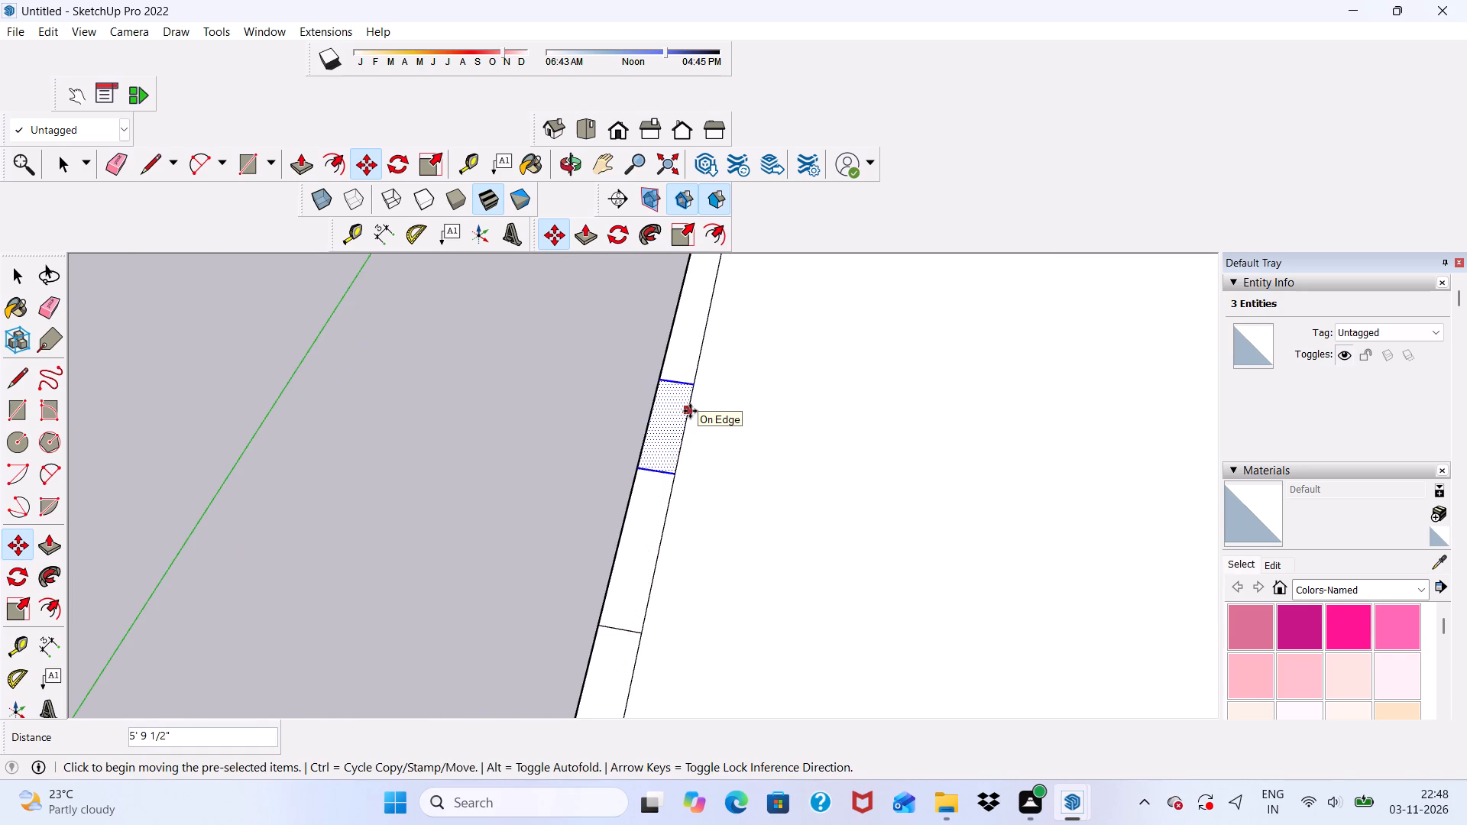
Repeat the rectangle copy as an array of 4 along the wall.
{"action": "key", "text": "shift+asterisk"}
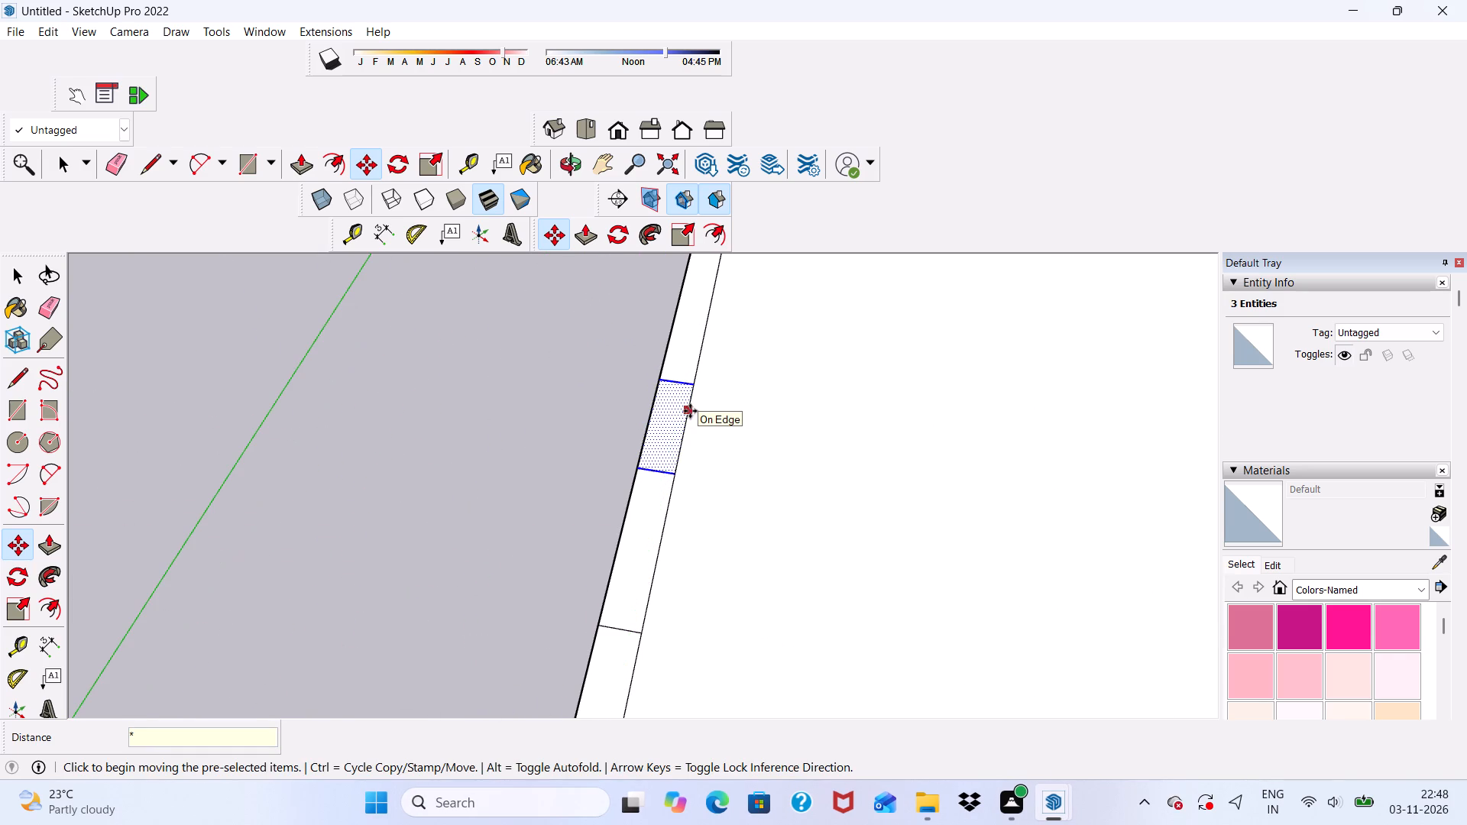
{"action": "key", "text": "4"}
{"action": "key", "text": "Return"}
Erase the surplus rectangle copy lying outside the outer outline, beyond the wall's far corner.
{"action": "scroll", "coordinate": [701, 421], "scroll_direction": "down", "scroll_amount": 4}
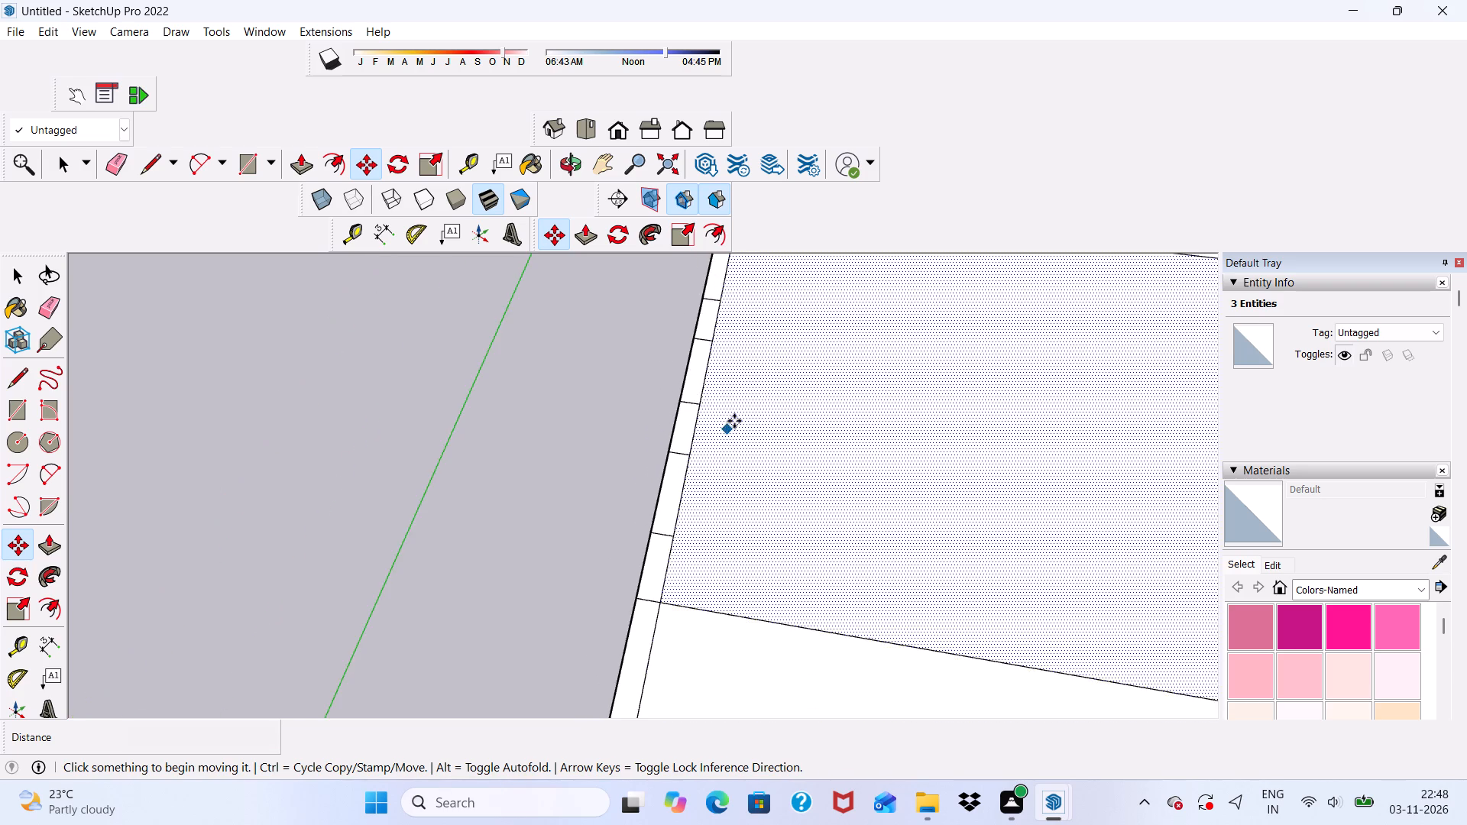
{"action": "scroll", "coordinate": [734, 421], "scroll_direction": "down", "scroll_amount": 12}
{"action": "scroll", "coordinate": [756, 302], "scroll_direction": "up", "scroll_amount": 12}
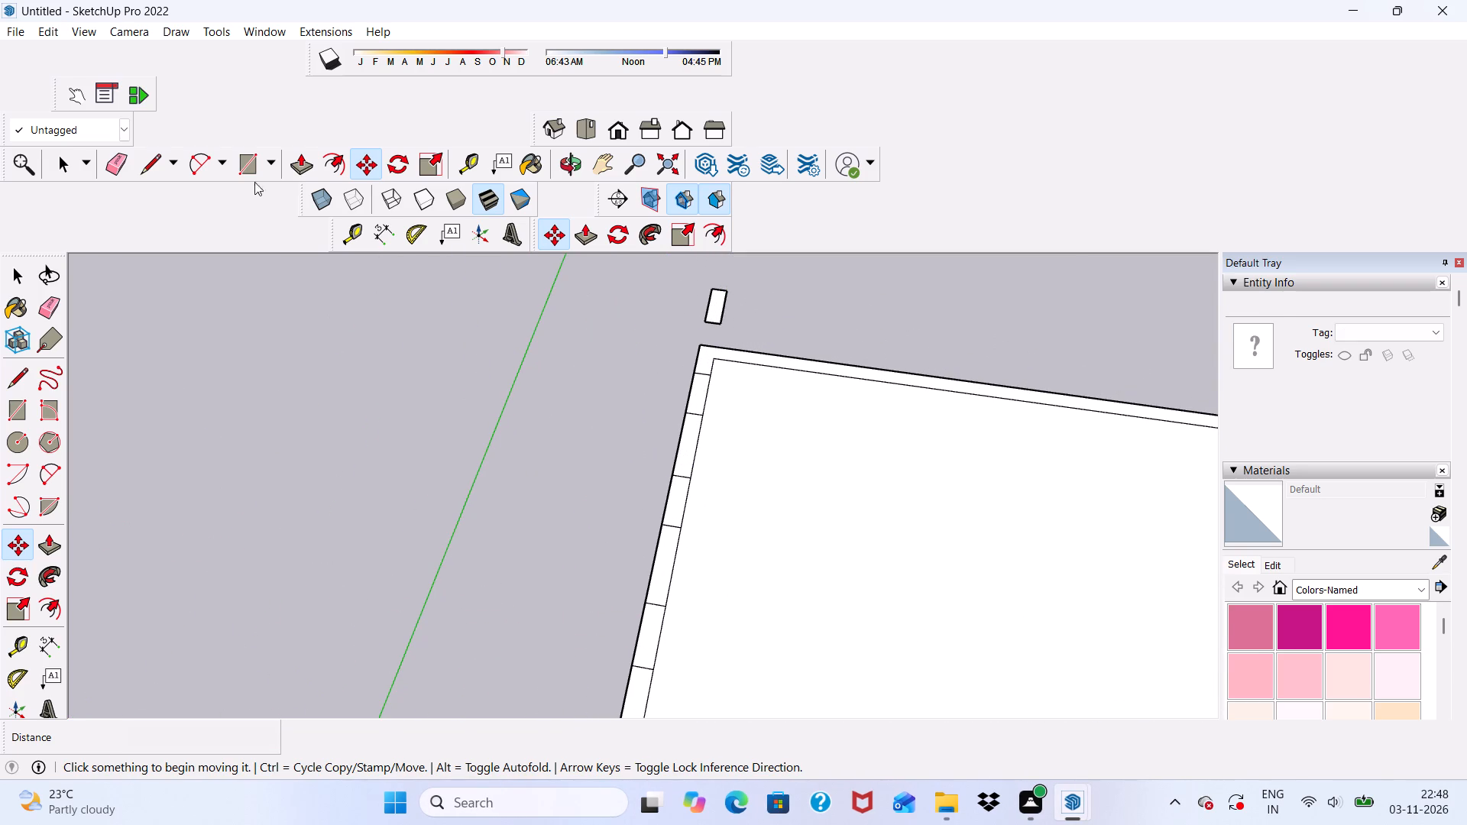
{"action": "left_click", "coordinate": [112, 166]}
{"action": "left_click_drag", "start_coordinate": [698, 299], "coordinate": [714, 309]}
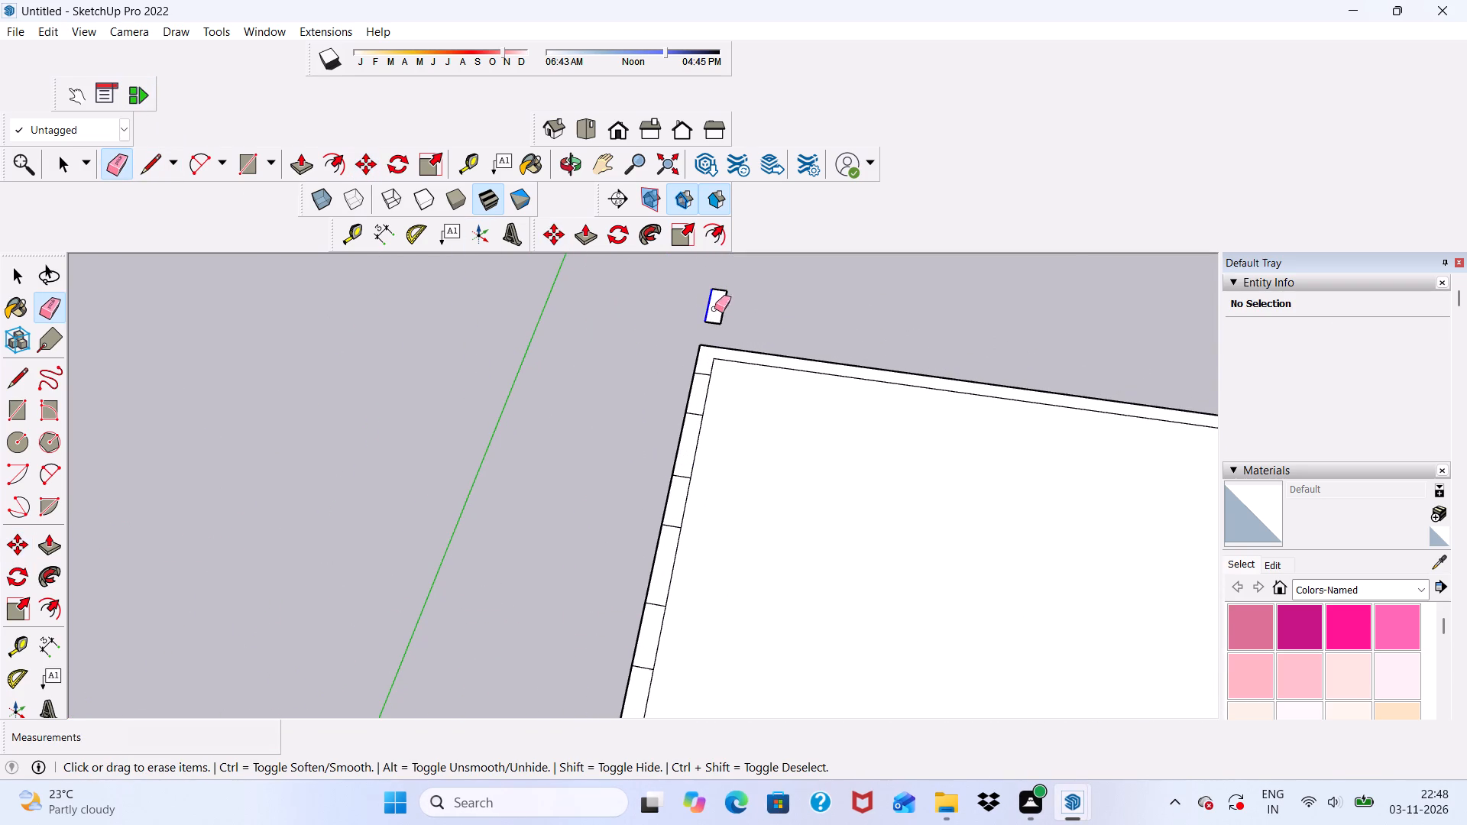
{"action": "left_click_drag", "start_coordinate": [714, 309], "coordinate": [703, 321]}
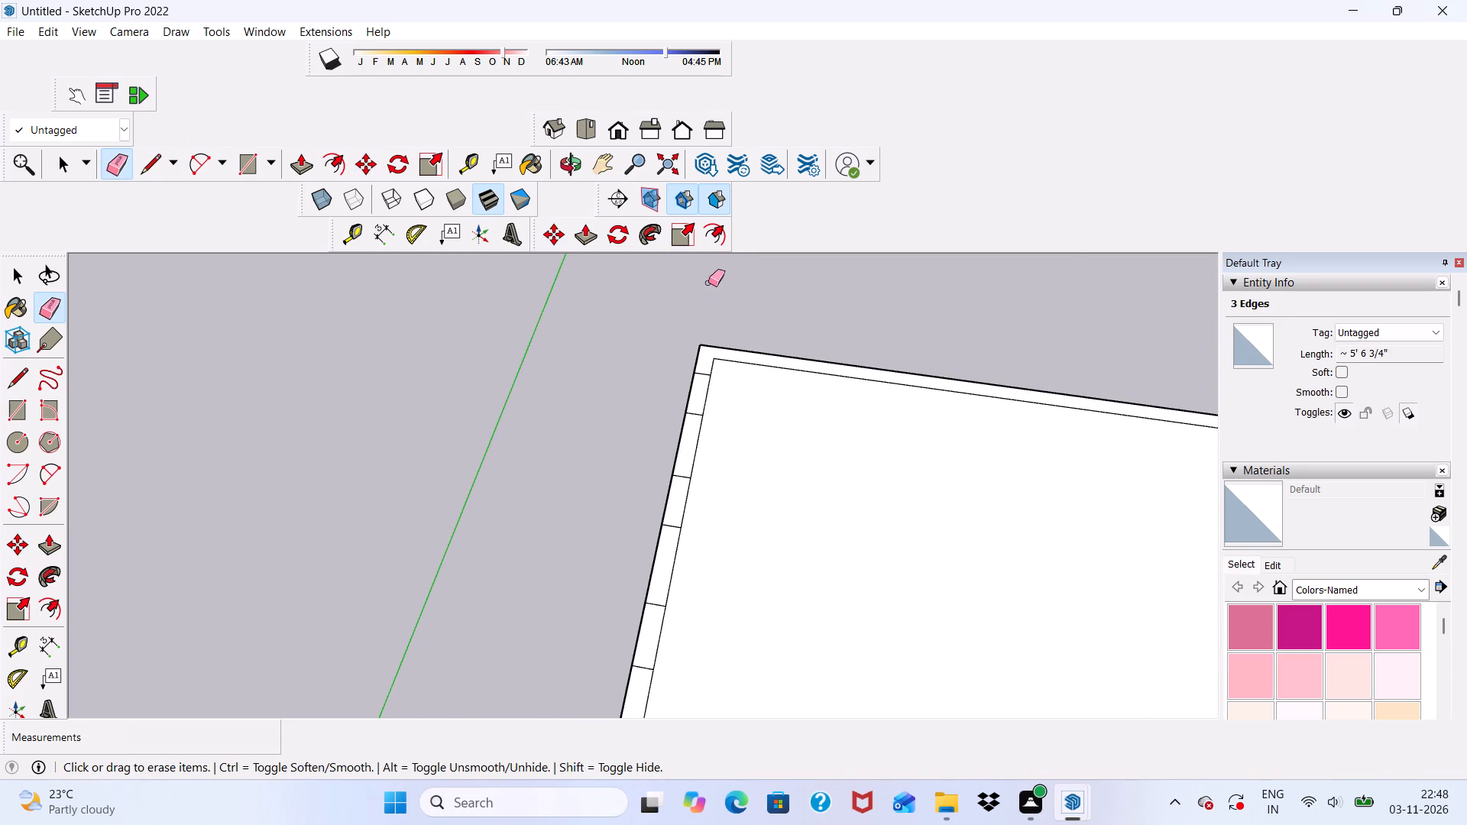
{"action": "scroll", "coordinate": [711, 236], "scroll_direction": "down", "scroll_amount": 3}
{"action": "middle_click_drag", "start_coordinate": [698, 249], "coordinate": [834, 218]}
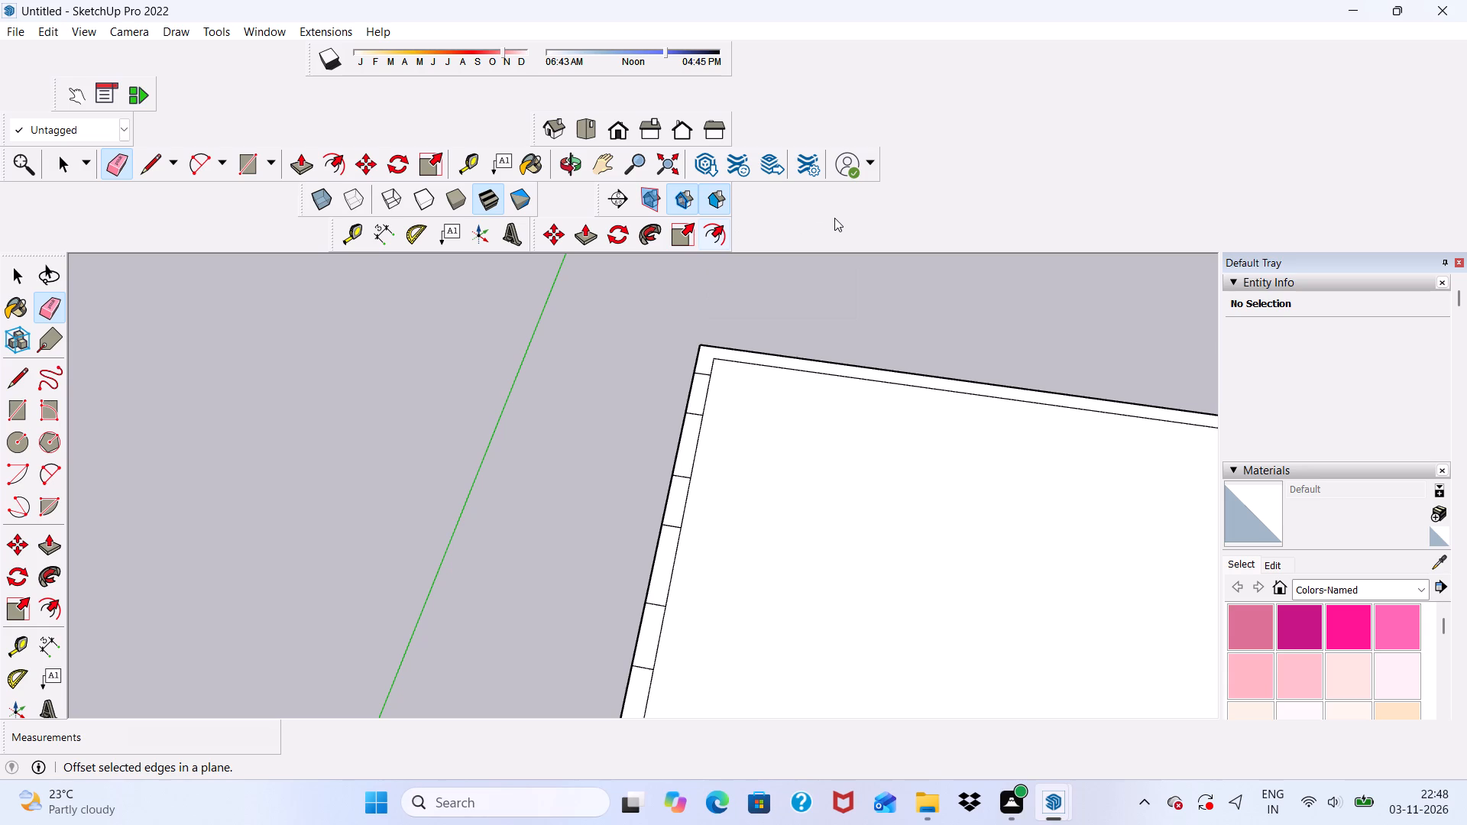
{"action": "key", "text": "space"}
Place a guide near the middle of the plan, parallel to the inner outline's edge farthest from the green axis.
{"action": "scroll", "coordinate": [709, 241], "scroll_direction": "down", "scroll_amount": 5}
{"action": "scroll", "coordinate": [662, 392], "scroll_direction": "down", "scroll_amount": 9}
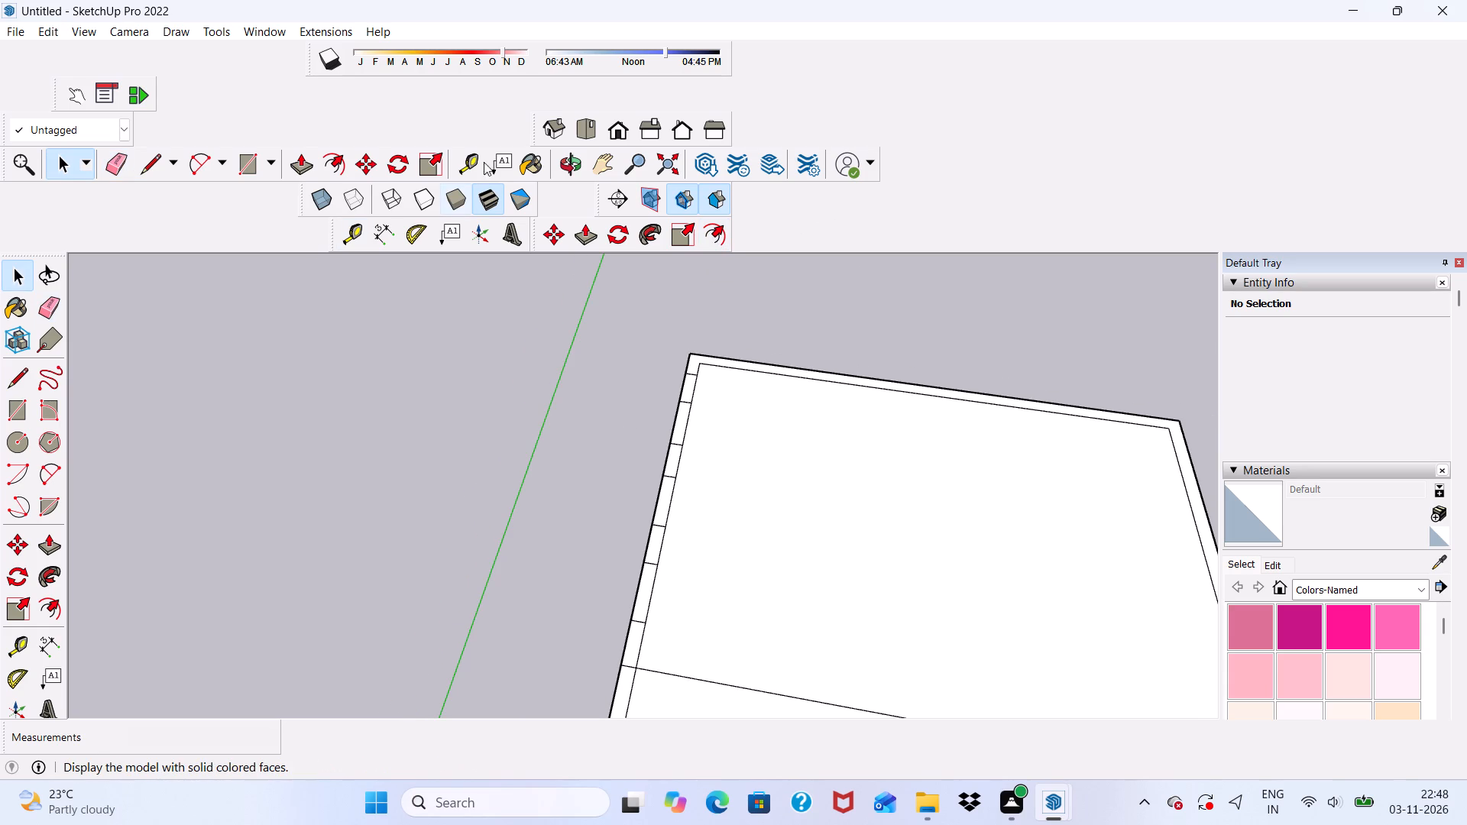
{"action": "left_click", "coordinate": [470, 155]}
{"action": "scroll", "coordinate": [348, 222], "scroll_direction": "down", "scroll_amount": 6}
{"action": "scroll", "coordinate": [918, 425], "scroll_direction": "up", "scroll_amount": 1}
{"action": "scroll", "coordinate": [650, 355], "scroll_direction": "down", "scroll_amount": 5}
{"action": "scroll", "coordinate": [909, 474], "scroll_direction": "up", "scroll_amount": 4}
{"action": "left_click", "coordinate": [895, 530]}
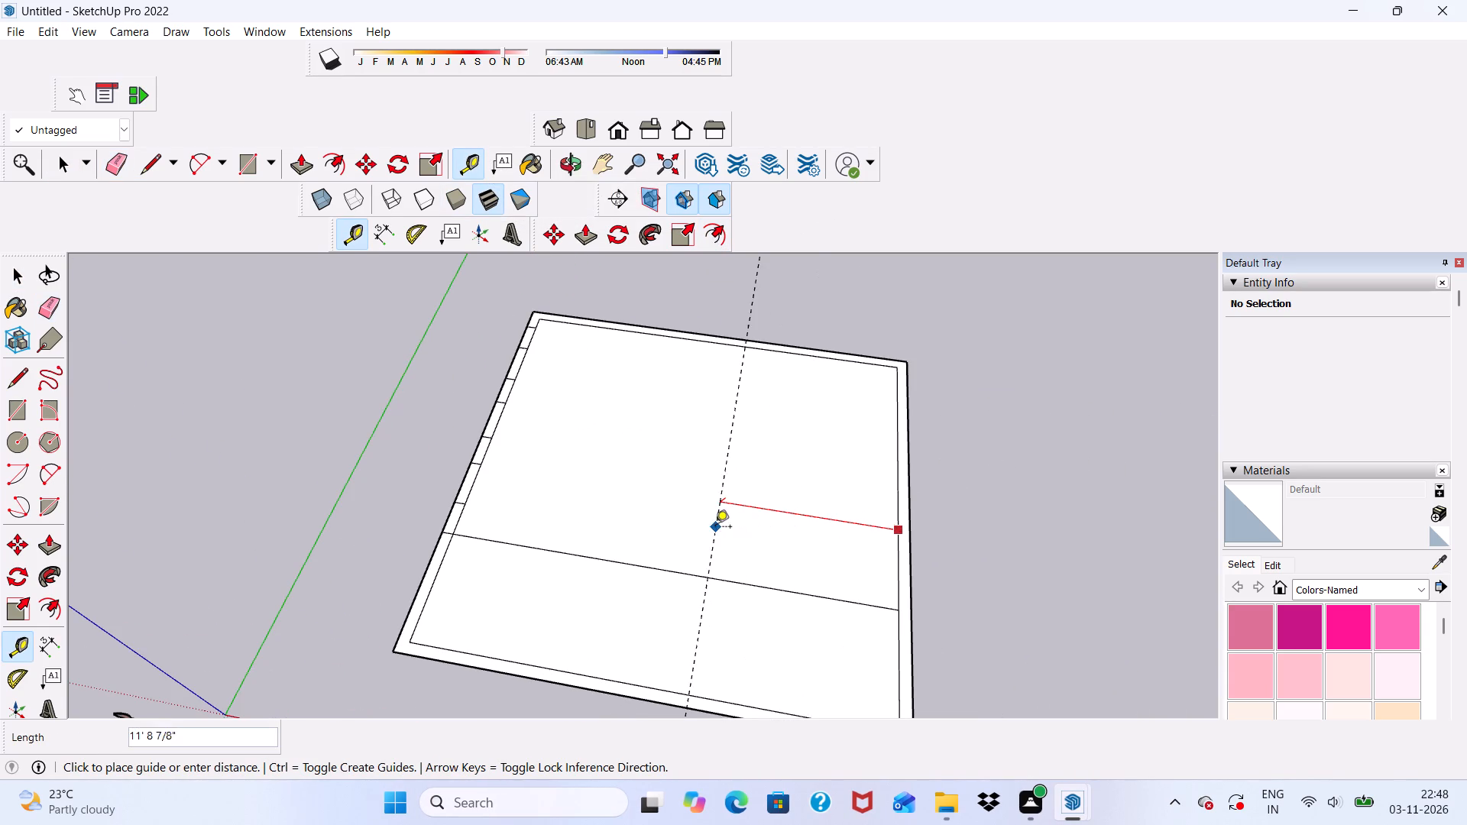
{"action": "left_click", "coordinate": [678, 525]}
Place a second guide 6" from the middle guide, on the side toward the green axis.
{"action": "scroll", "coordinate": [678, 546], "scroll_direction": "up", "scroll_amount": 2}
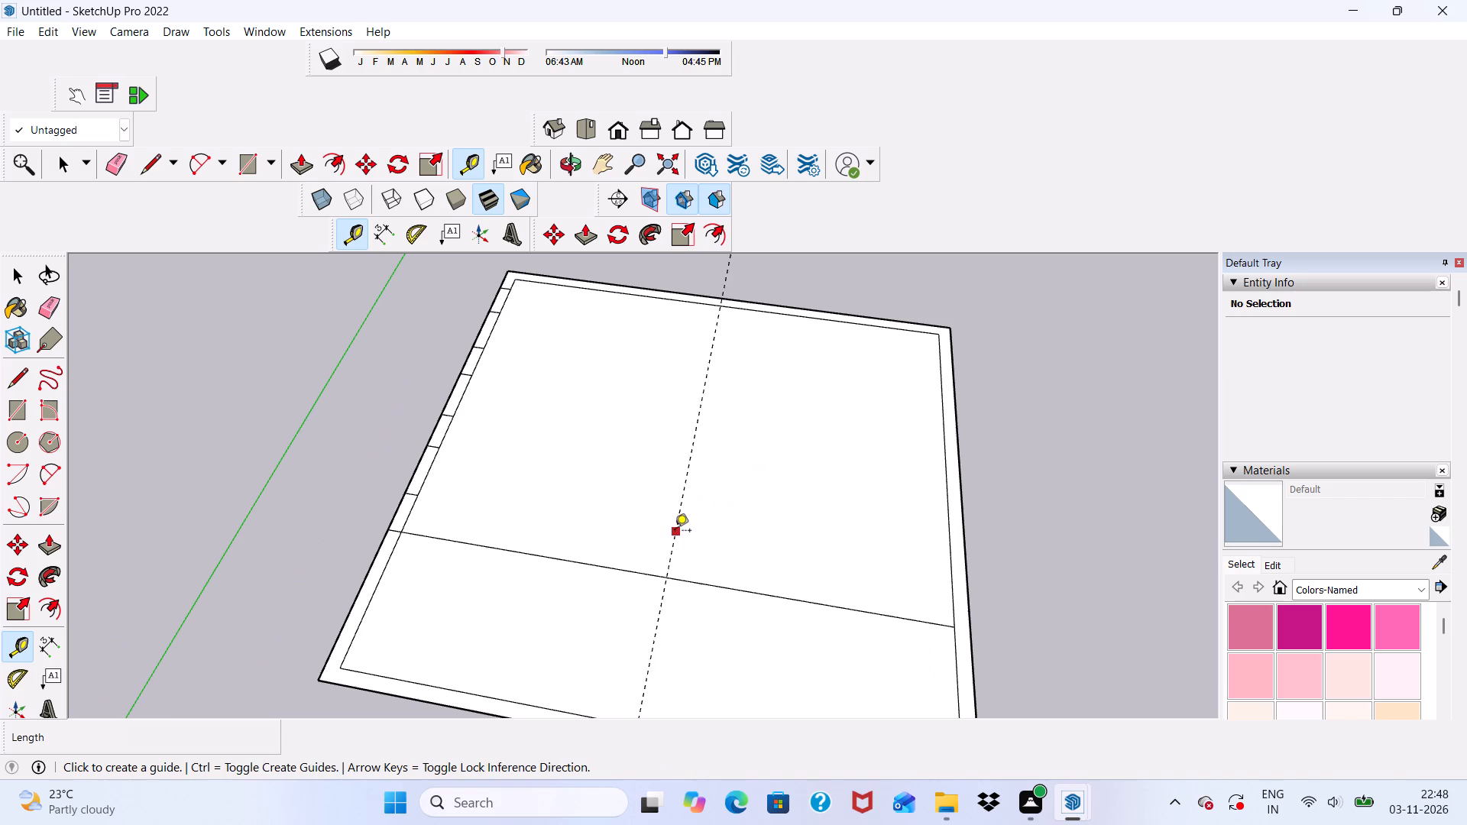
{"action": "left_click", "coordinate": [675, 532]}
{"action": "type", "text": "6\""}
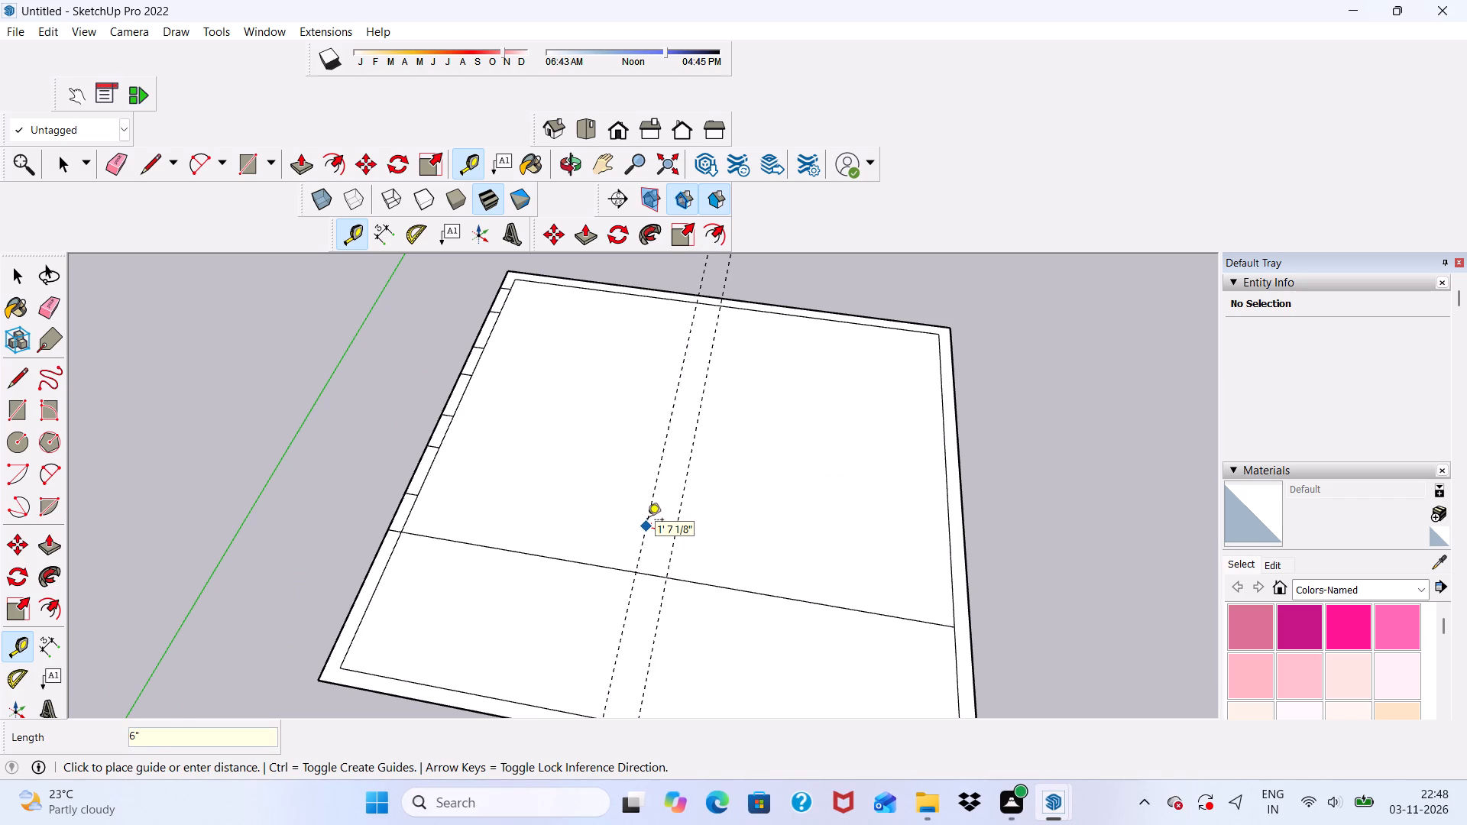
{"action": "key", "text": "Return"}
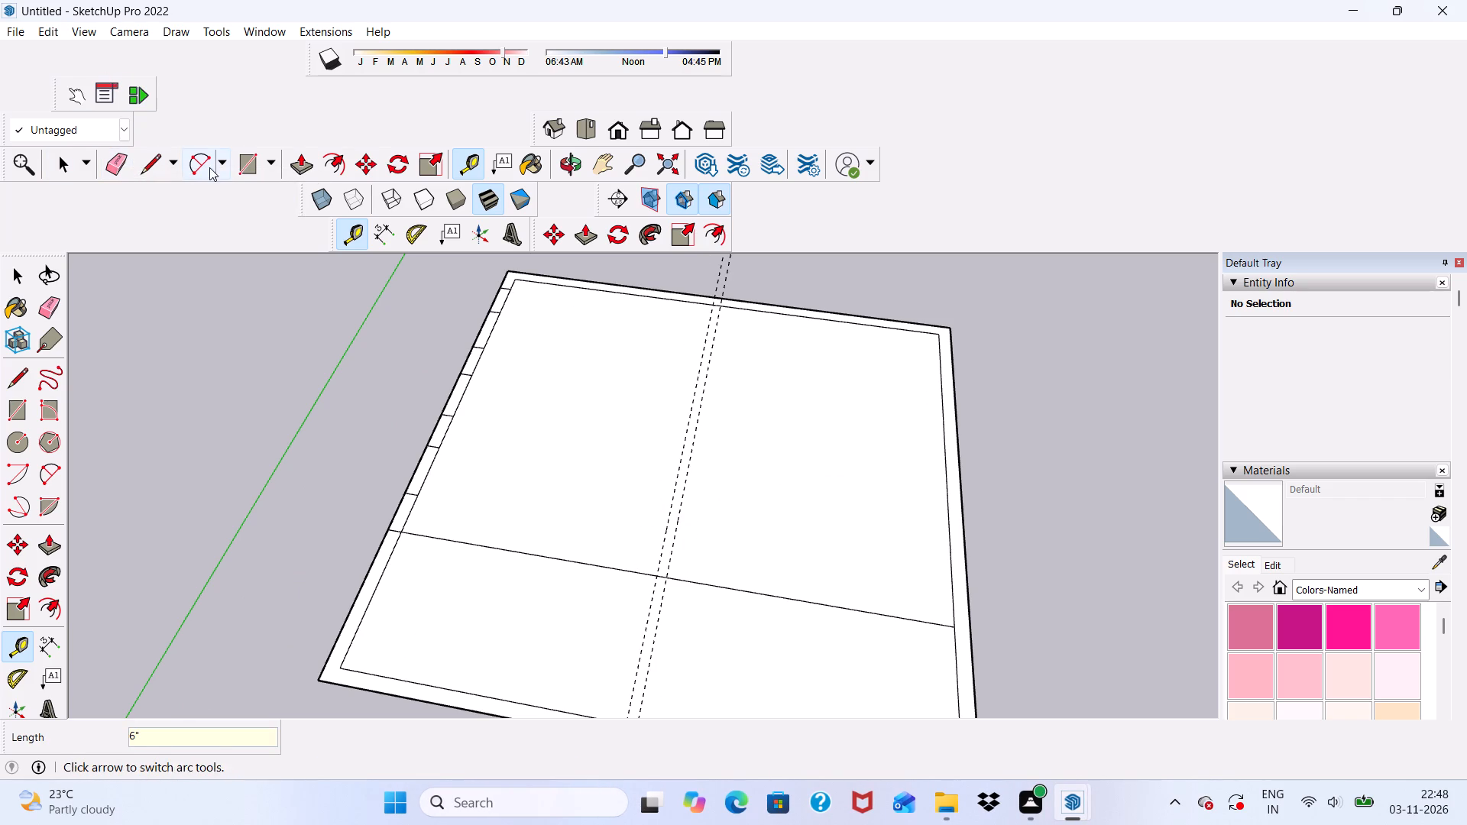
Draw a line about 20' 10" long on the guide nearer the green axis, from the dividing line to the far inner edge.
{"action": "left_click", "coordinate": [155, 154]}
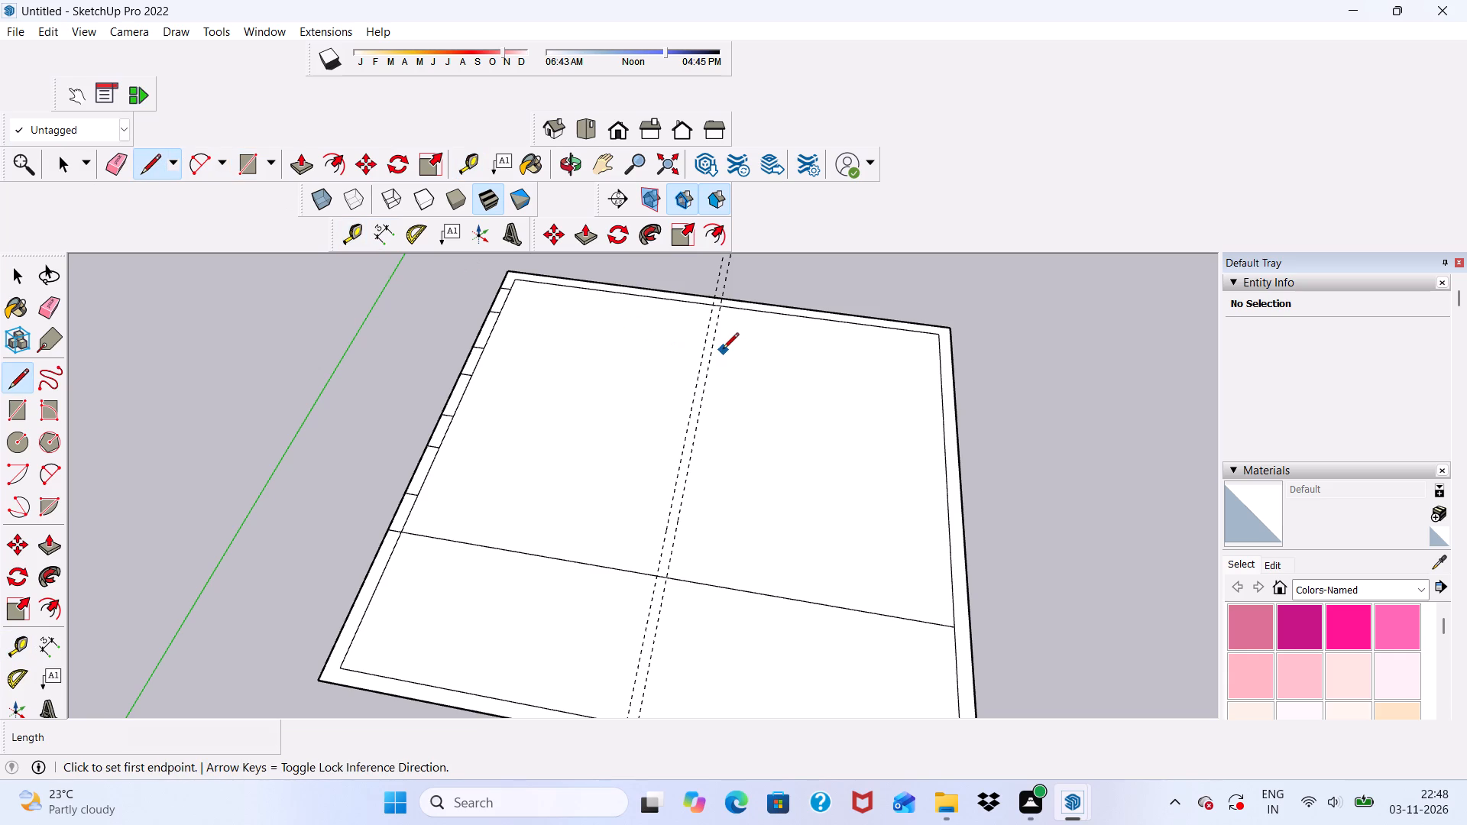
{"action": "scroll", "coordinate": [725, 349], "scroll_direction": "up", "scroll_amount": 1}
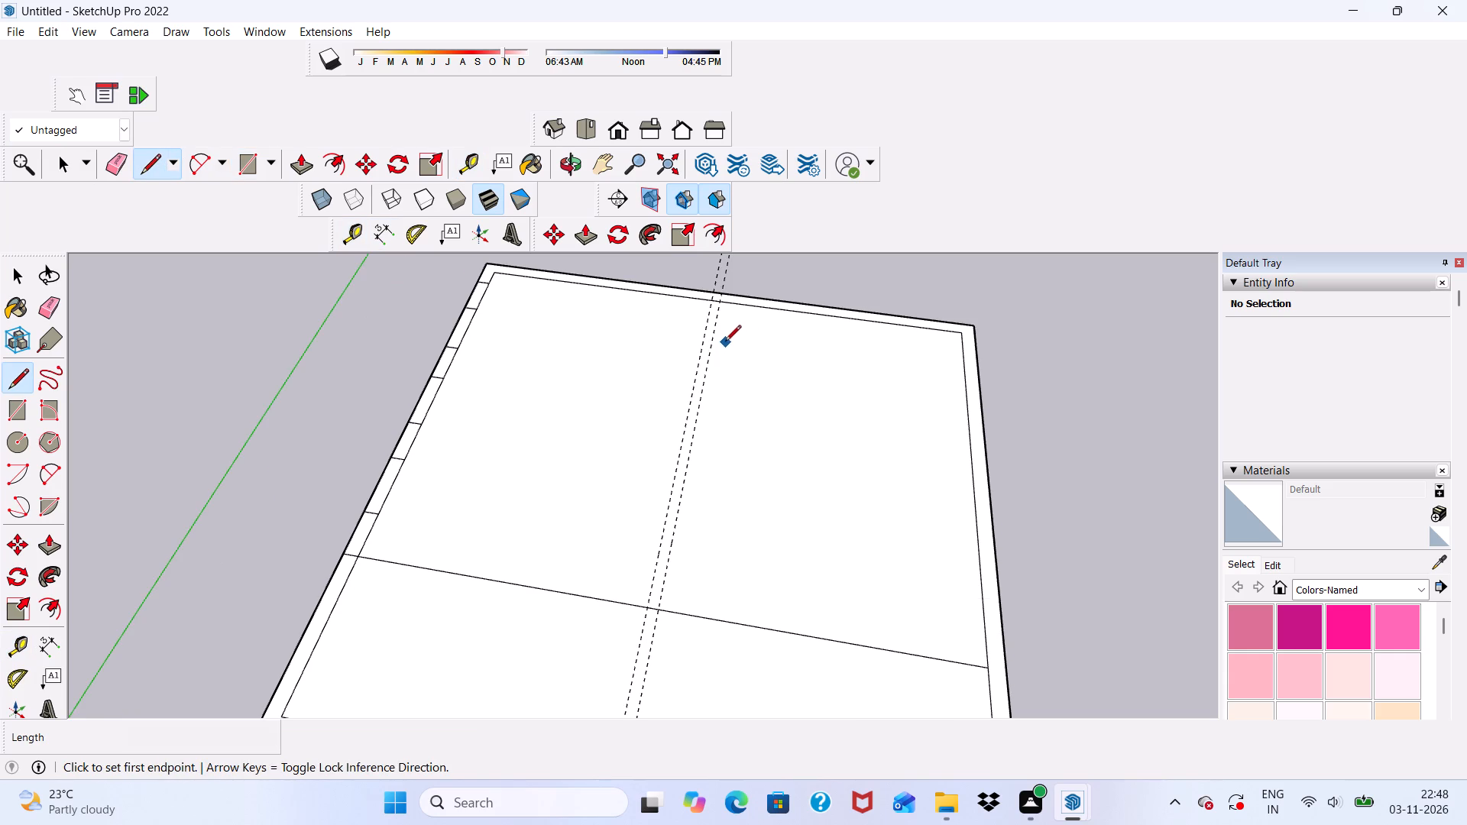
{"action": "scroll", "coordinate": [725, 341], "scroll_direction": "down", "scroll_amount": 4}
{"action": "middle_click_drag", "start_coordinate": [725, 357], "coordinate": [663, 412]}
{"action": "scroll", "coordinate": [658, 488], "scroll_direction": "up", "scroll_amount": 5}
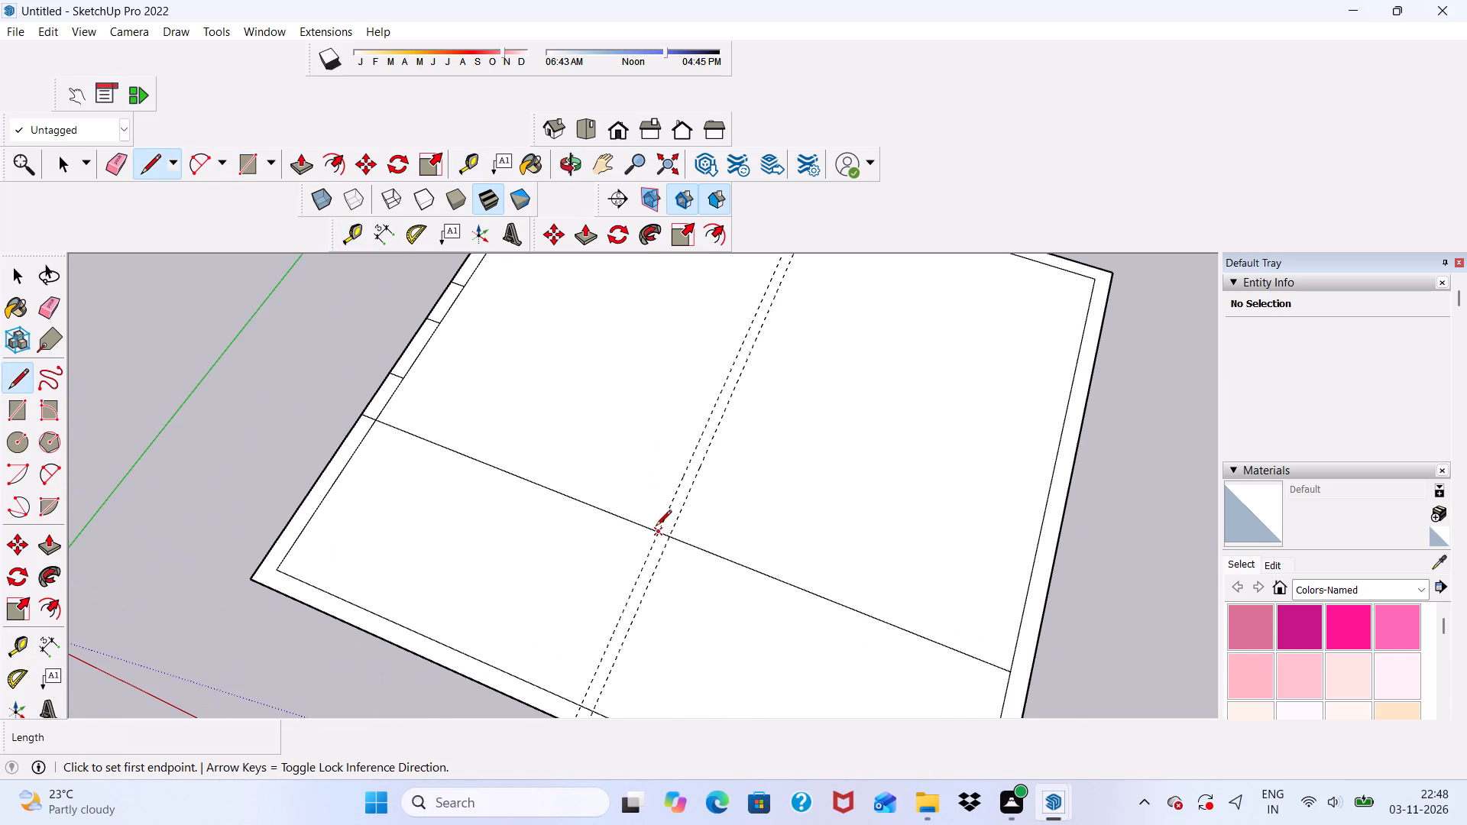
{"action": "left_click", "coordinate": [657, 535]}
{"action": "scroll", "coordinate": [711, 444], "scroll_direction": "down", "scroll_amount": 11}
{"action": "scroll", "coordinate": [731, 375], "scroll_direction": "up", "scroll_amount": 6}
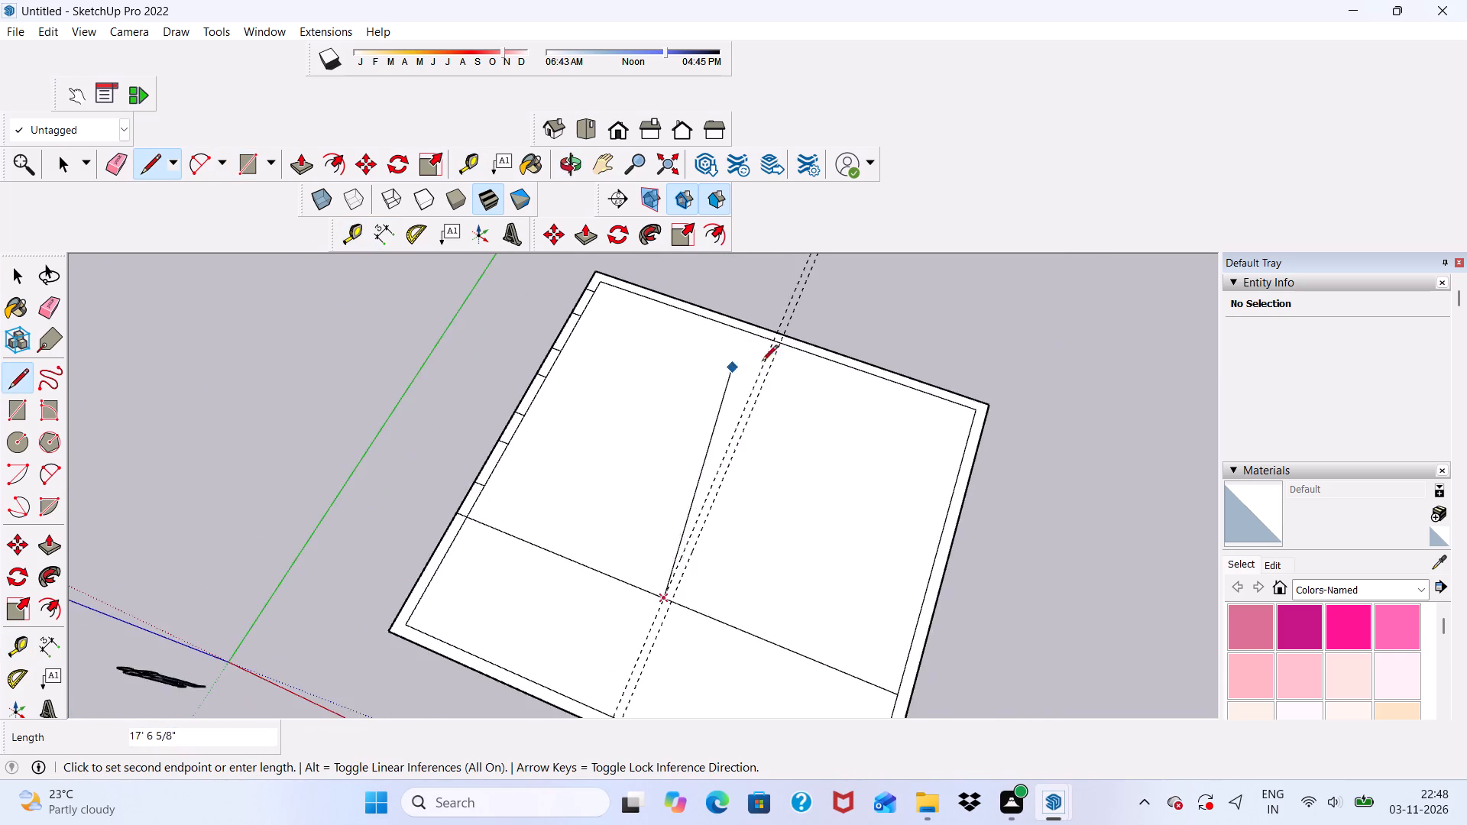
{"action": "scroll", "coordinate": [775, 346], "scroll_direction": "up", "scroll_amount": 3}
{"action": "left_click", "coordinate": [773, 338]}
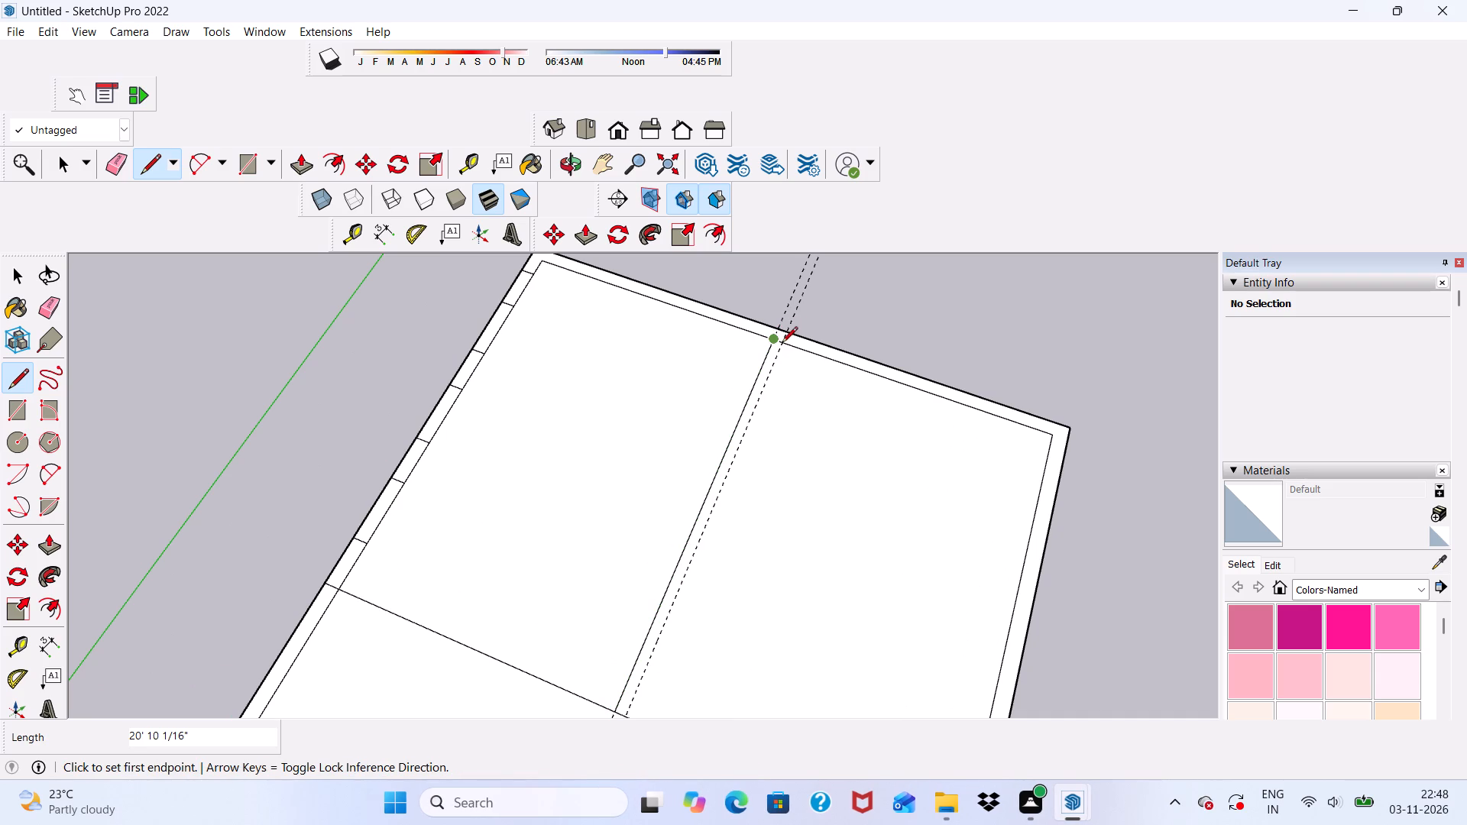
Draw a line on the second partition guide, the one farther from the green axis, from the far inner edge to the dividing line.
{"action": "left_click", "coordinate": [782, 344]}
{"action": "scroll", "coordinate": [783, 345], "scroll_direction": "up", "scroll_amount": 2}
{"action": "left_click", "coordinate": [783, 344]}
{"action": "scroll", "coordinate": [769, 379], "scroll_direction": "down", "scroll_amount": 2}
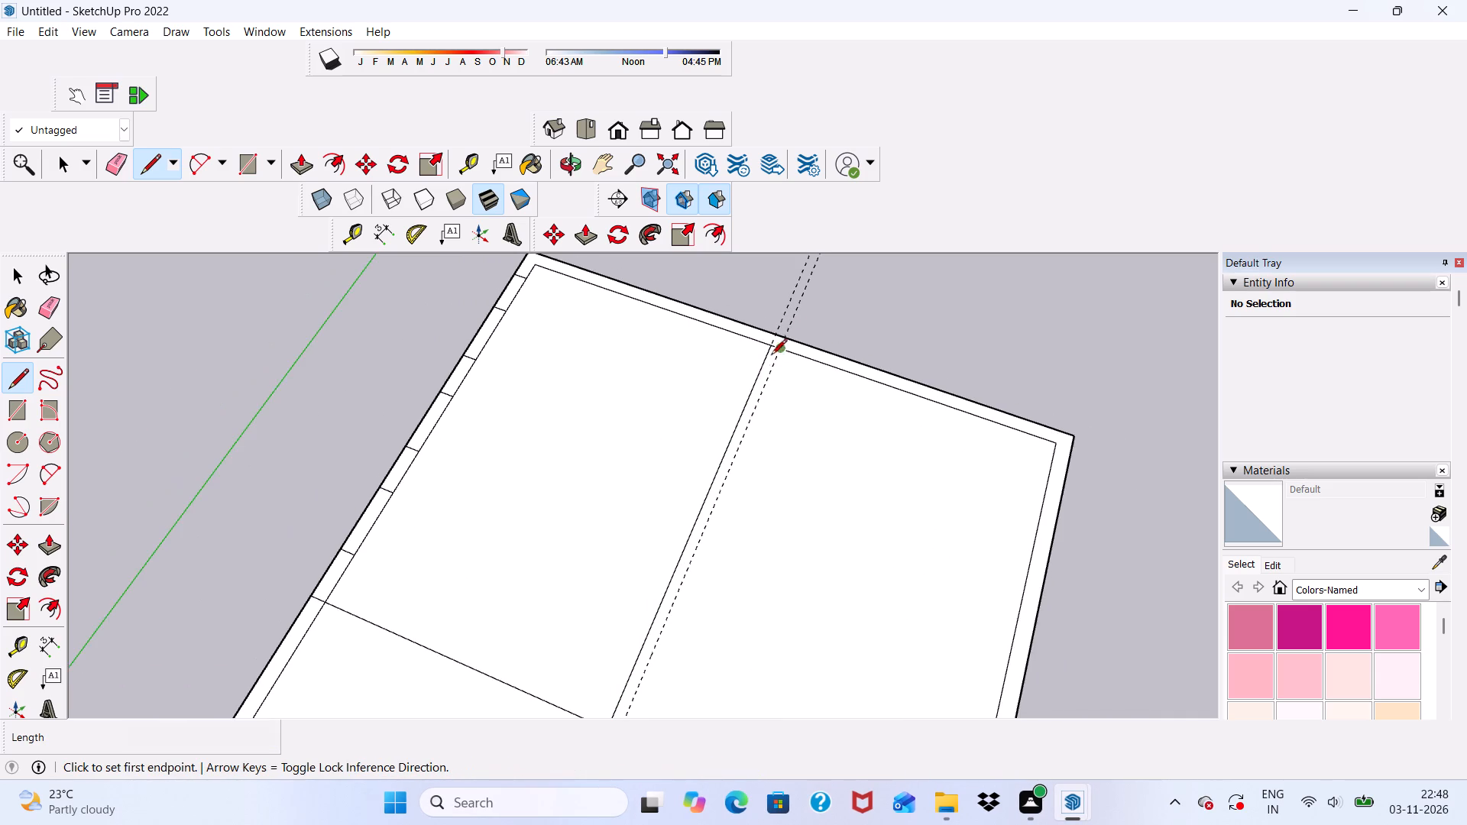
{"action": "scroll", "coordinate": [771, 355], "scroll_direction": "up", "scroll_amount": 4}
{"action": "left_click", "coordinate": [783, 348]}
{"action": "scroll", "coordinate": [764, 411], "scroll_direction": "down", "scroll_amount": 11}
{"action": "scroll", "coordinate": [706, 571], "scroll_direction": "up", "scroll_amount": 1}
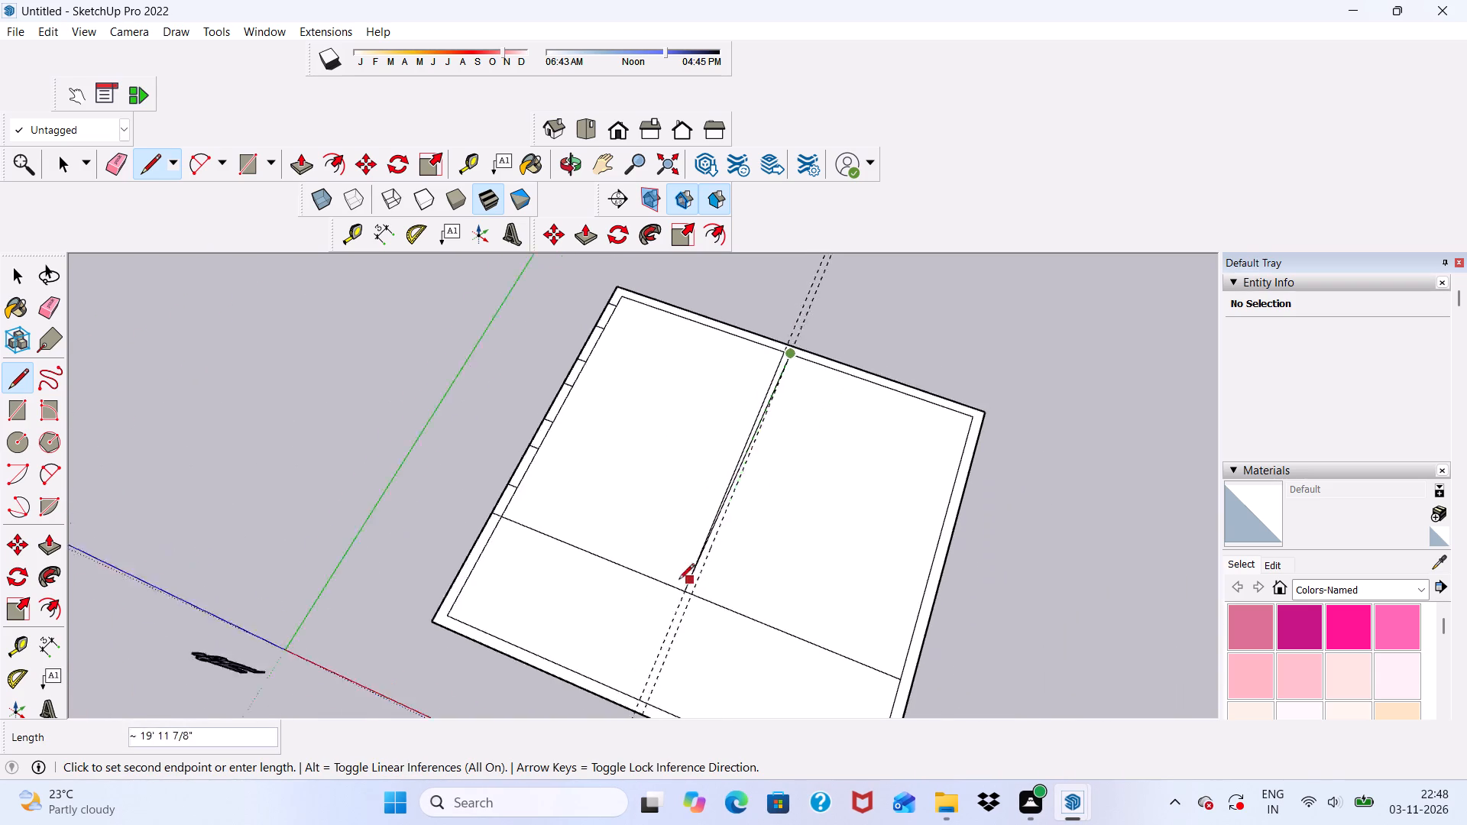
{"action": "scroll", "coordinate": [678, 581], "scroll_direction": "up", "scroll_amount": 3}
{"action": "left_click", "coordinate": [707, 597]}
{"action": "scroll", "coordinate": [719, 455], "scroll_direction": "down", "scroll_amount": 5}
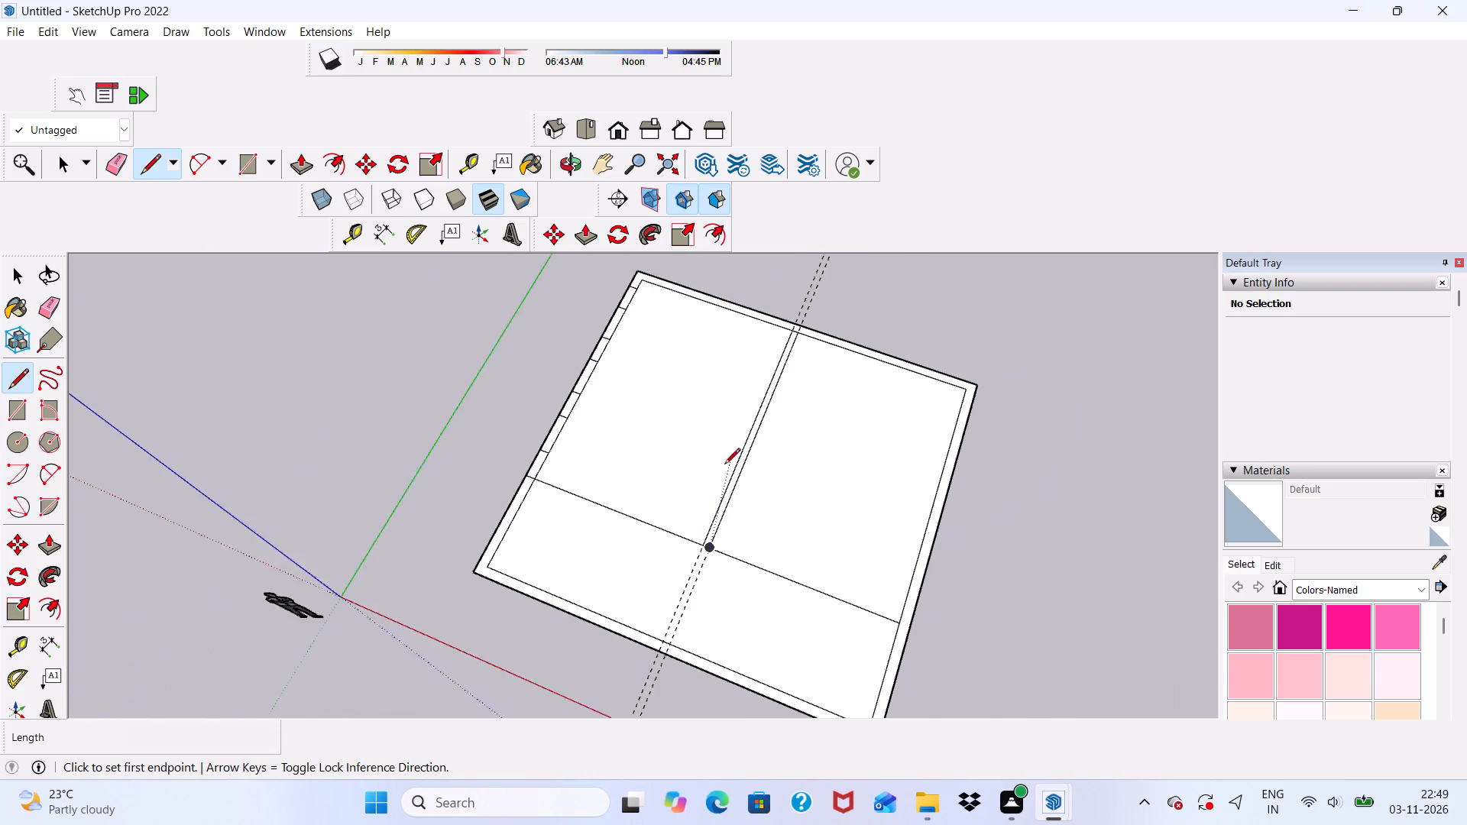
Draw a short line across the outer wall's thickness, from the inner outline's corner near the red axis and farthest from the green axis.
{"action": "scroll", "coordinate": [724, 465], "scroll_direction": "down", "scroll_amount": 1}
{"action": "scroll", "coordinate": [718, 543], "scroll_direction": "down", "scroll_amount": 2}
{"action": "middle_click_drag", "start_coordinate": [717, 543], "coordinate": [724, 537]}
{"action": "scroll", "coordinate": [788, 368], "scroll_direction": "down", "scroll_amount": 6}
{"action": "middle_click_drag", "start_coordinate": [832, 614], "coordinate": [843, 617]}
{"action": "scroll", "coordinate": [862, 586], "scroll_direction": "up", "scroll_amount": 11}
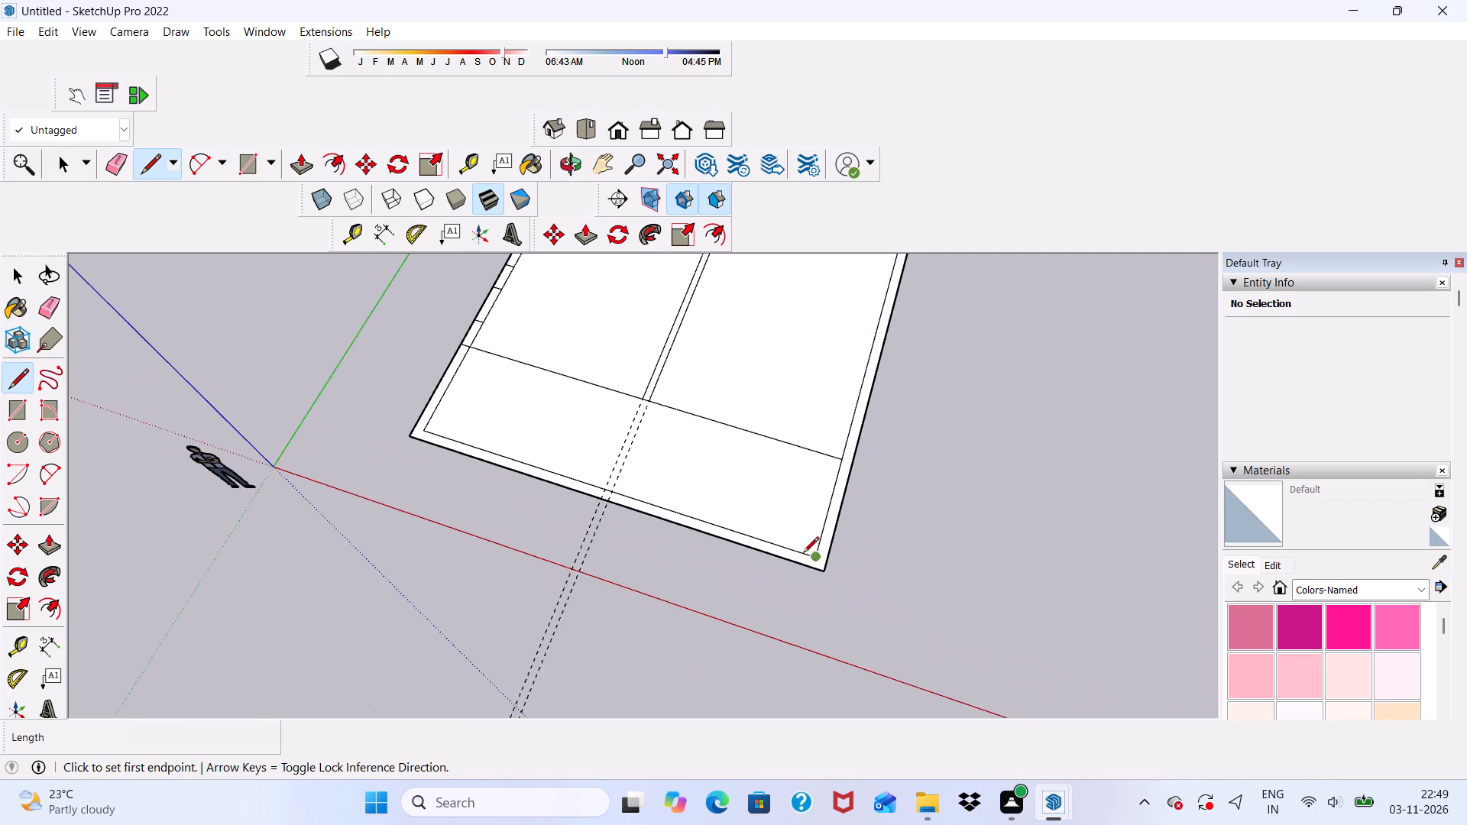
{"action": "scroll", "coordinate": [802, 553], "scroll_direction": "up", "scroll_amount": 9}
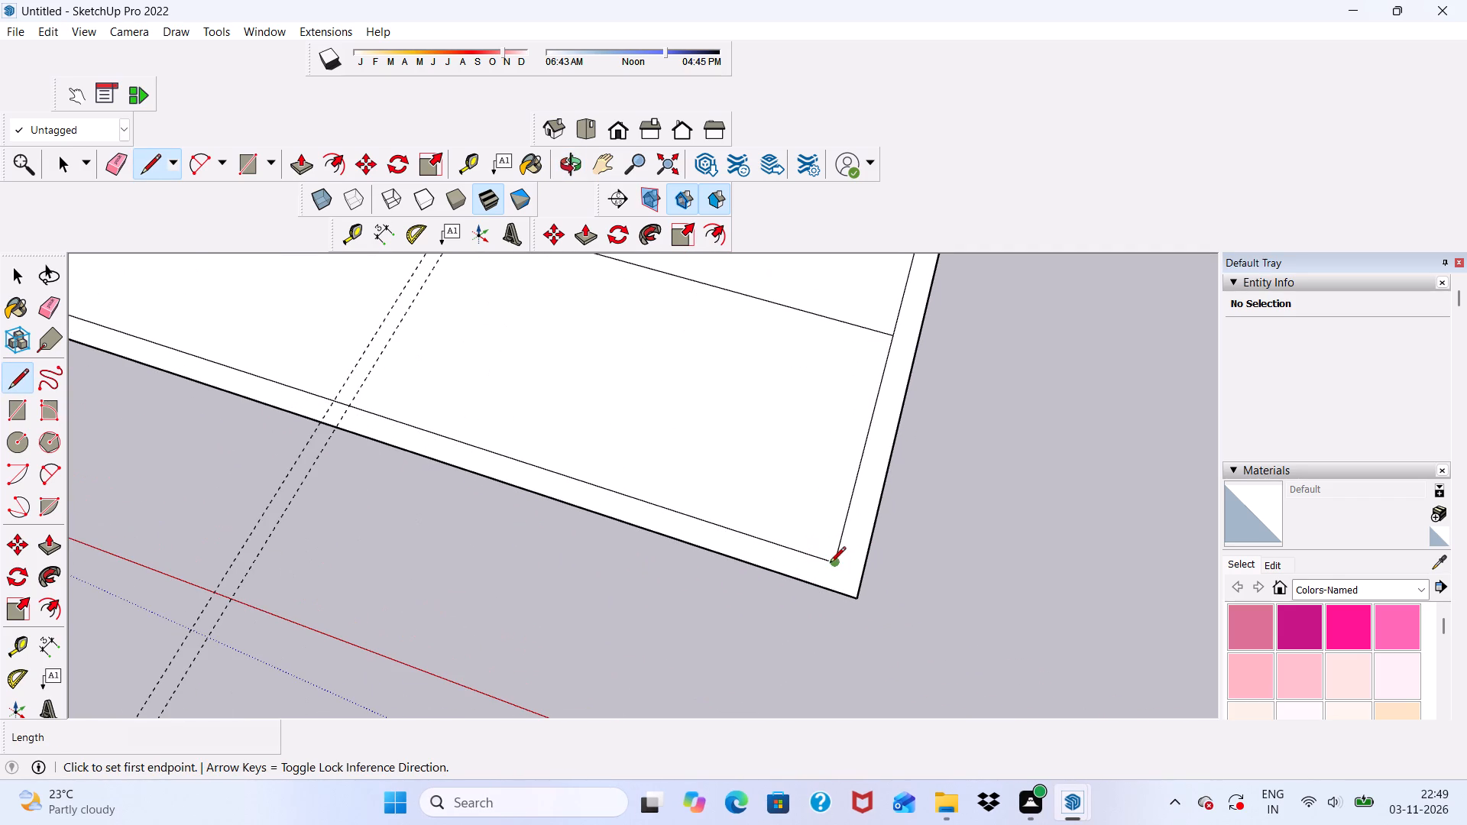
{"action": "left_click", "coordinate": [830, 564]}
{"action": "left_click", "coordinate": [818, 589]}
{"action": "scroll", "coordinate": [758, 566], "scroll_direction": "down", "scroll_amount": 6}
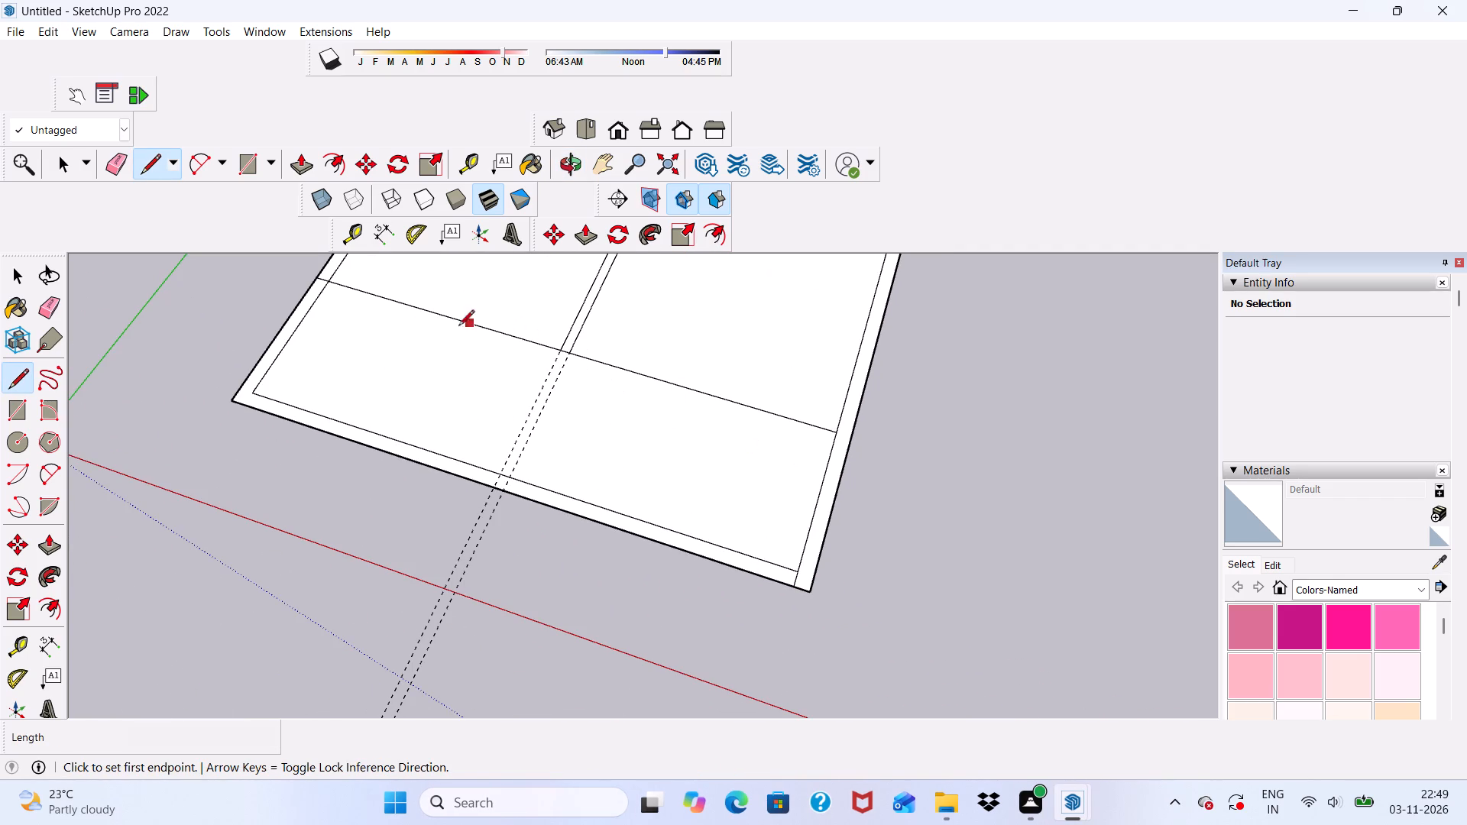
Erase the two parallel guides used for the middle partition.
{"action": "left_click", "coordinate": [118, 165]}
{"action": "left_click_drag", "start_coordinate": [526, 392], "coordinate": [560, 412]}
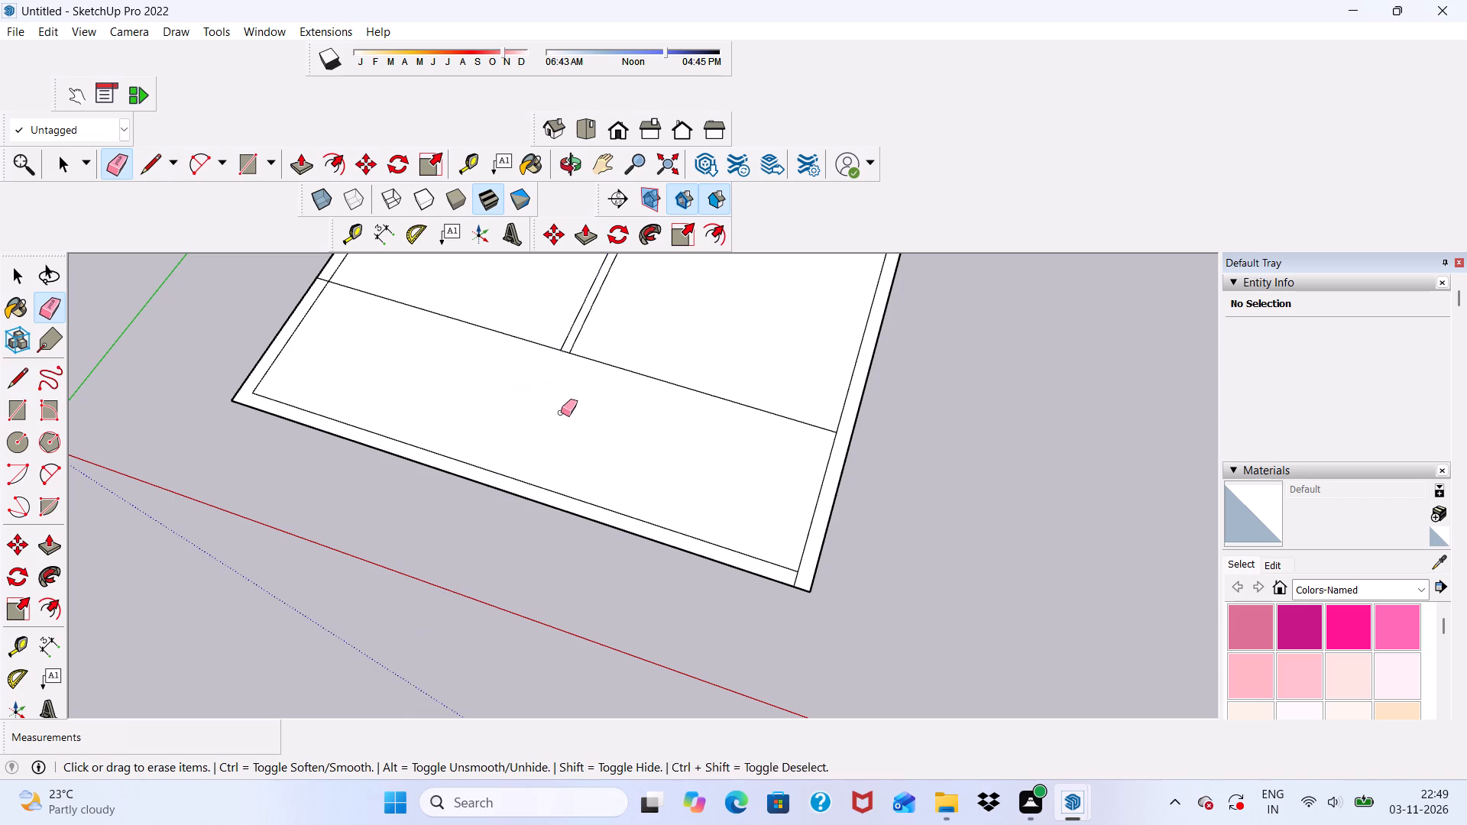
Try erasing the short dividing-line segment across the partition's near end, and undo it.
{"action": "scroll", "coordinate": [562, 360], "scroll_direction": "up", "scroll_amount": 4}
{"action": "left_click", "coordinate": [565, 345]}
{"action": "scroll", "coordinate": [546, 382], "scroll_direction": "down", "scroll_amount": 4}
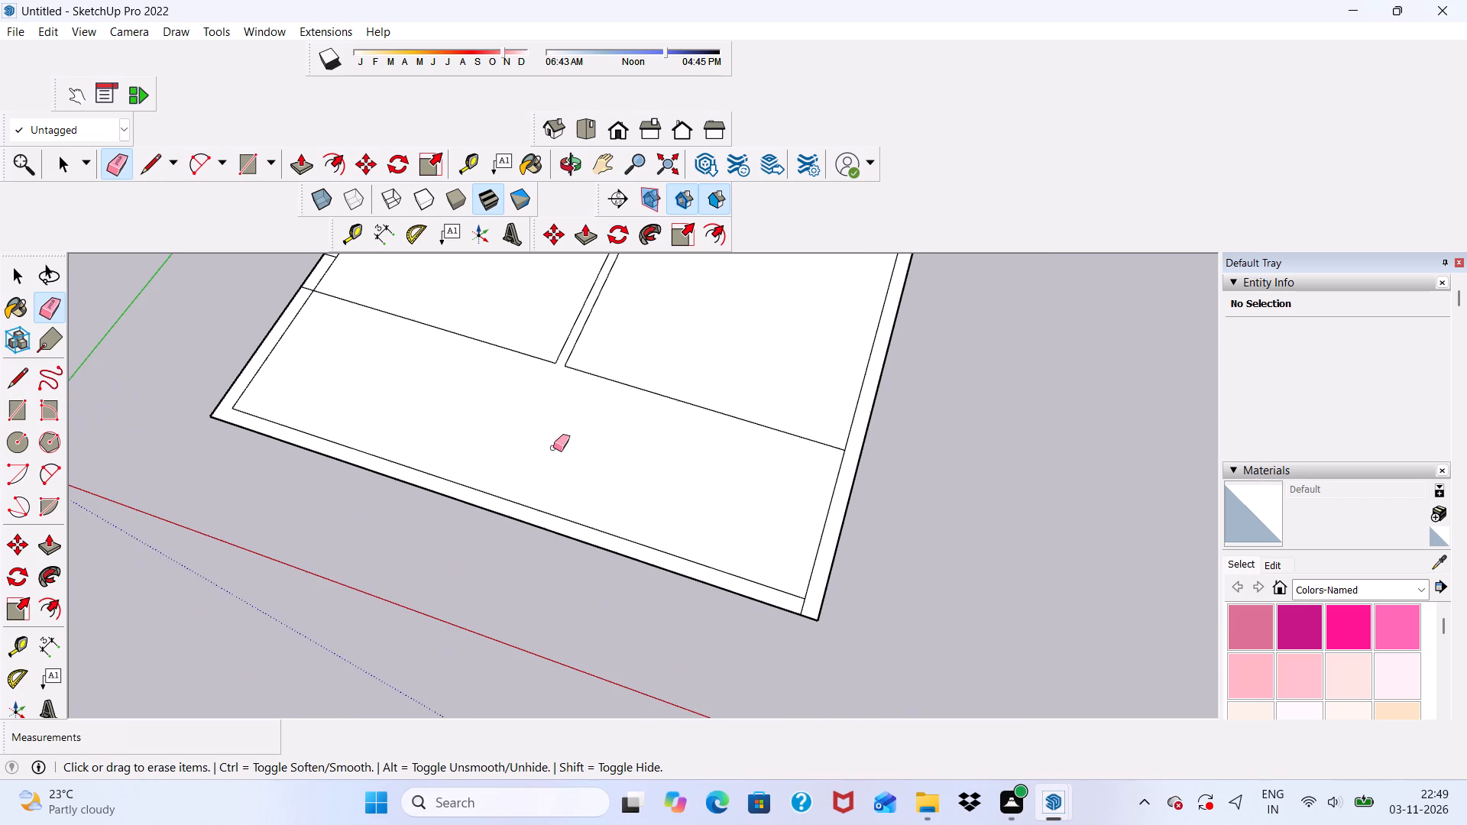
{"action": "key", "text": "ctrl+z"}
Erase the inner outline's short segment between the two partition lines, joining the partition to the far wall.
{"action": "scroll", "coordinate": [387, 207], "scroll_direction": "down", "scroll_amount": 13}
{"action": "scroll", "coordinate": [695, 290], "scroll_direction": "up", "scroll_amount": 15}
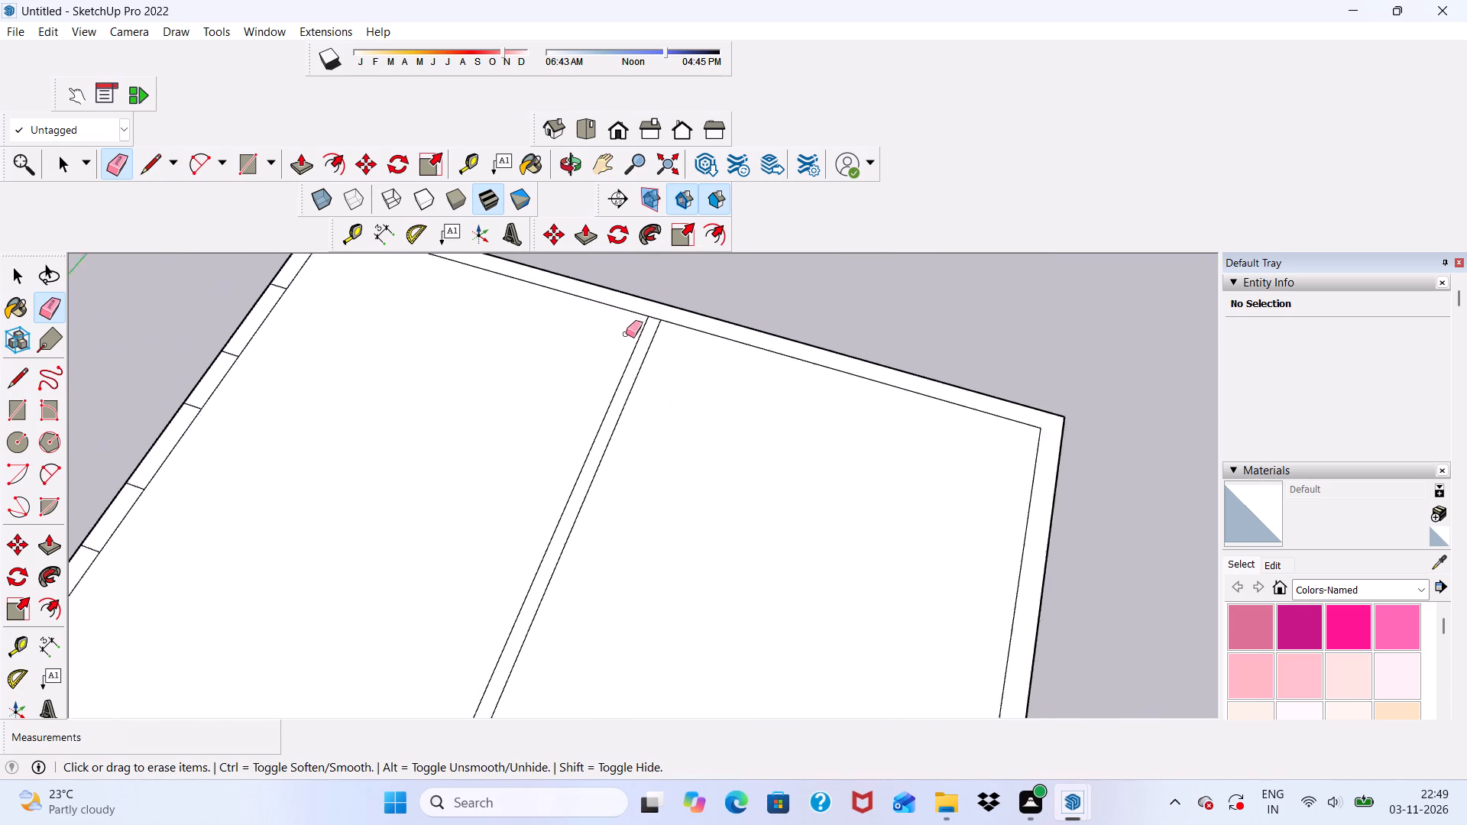
{"action": "scroll", "coordinate": [626, 334], "scroll_direction": "up", "scroll_amount": 1}
{"action": "left_click_drag", "start_coordinate": [659, 312], "coordinate": [661, 320]}
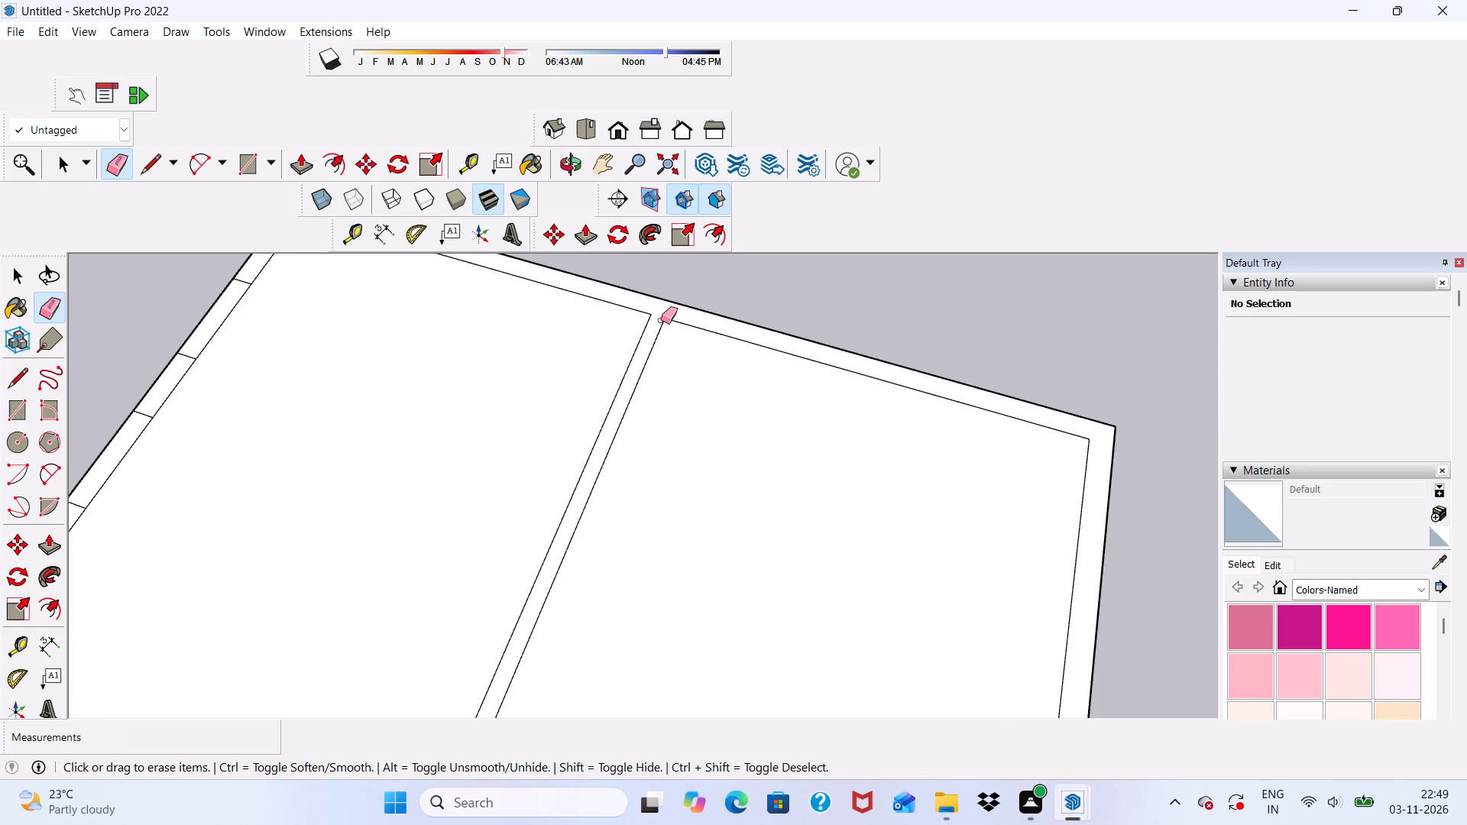
{"action": "scroll", "coordinate": [661, 319], "scroll_direction": "down", "scroll_amount": 6}
Push/pull the joined face of the middle partition, far wall and wall farthest from the green axis up 10'.
{"action": "key", "text": "space"}
{"action": "scroll", "coordinate": [661, 364], "scroll_direction": "up", "scroll_amount": 6}
{"action": "left_click", "coordinate": [664, 317]}
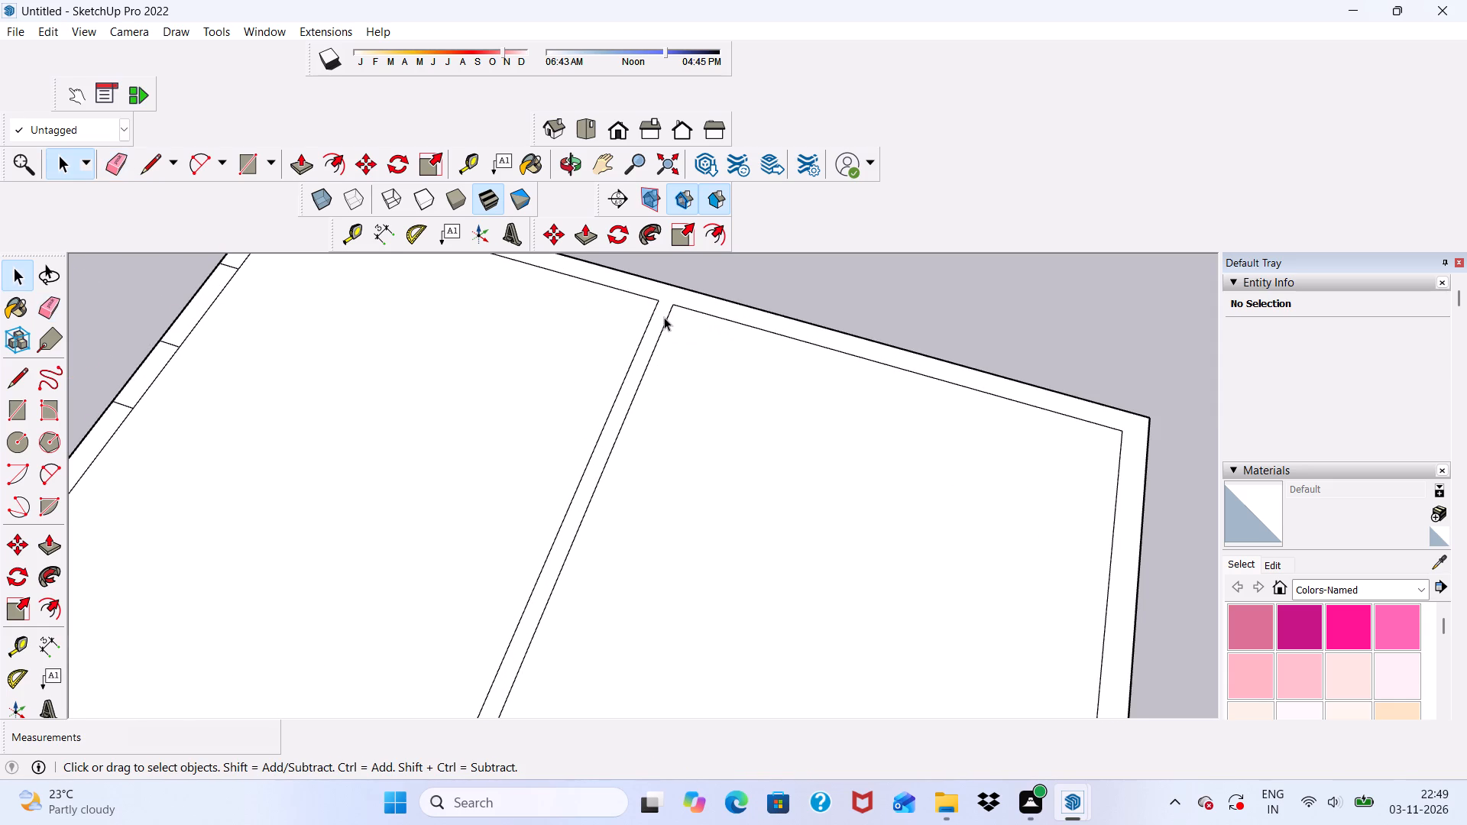
{"action": "scroll", "coordinate": [653, 330], "scroll_direction": "down", "scroll_amount": 8}
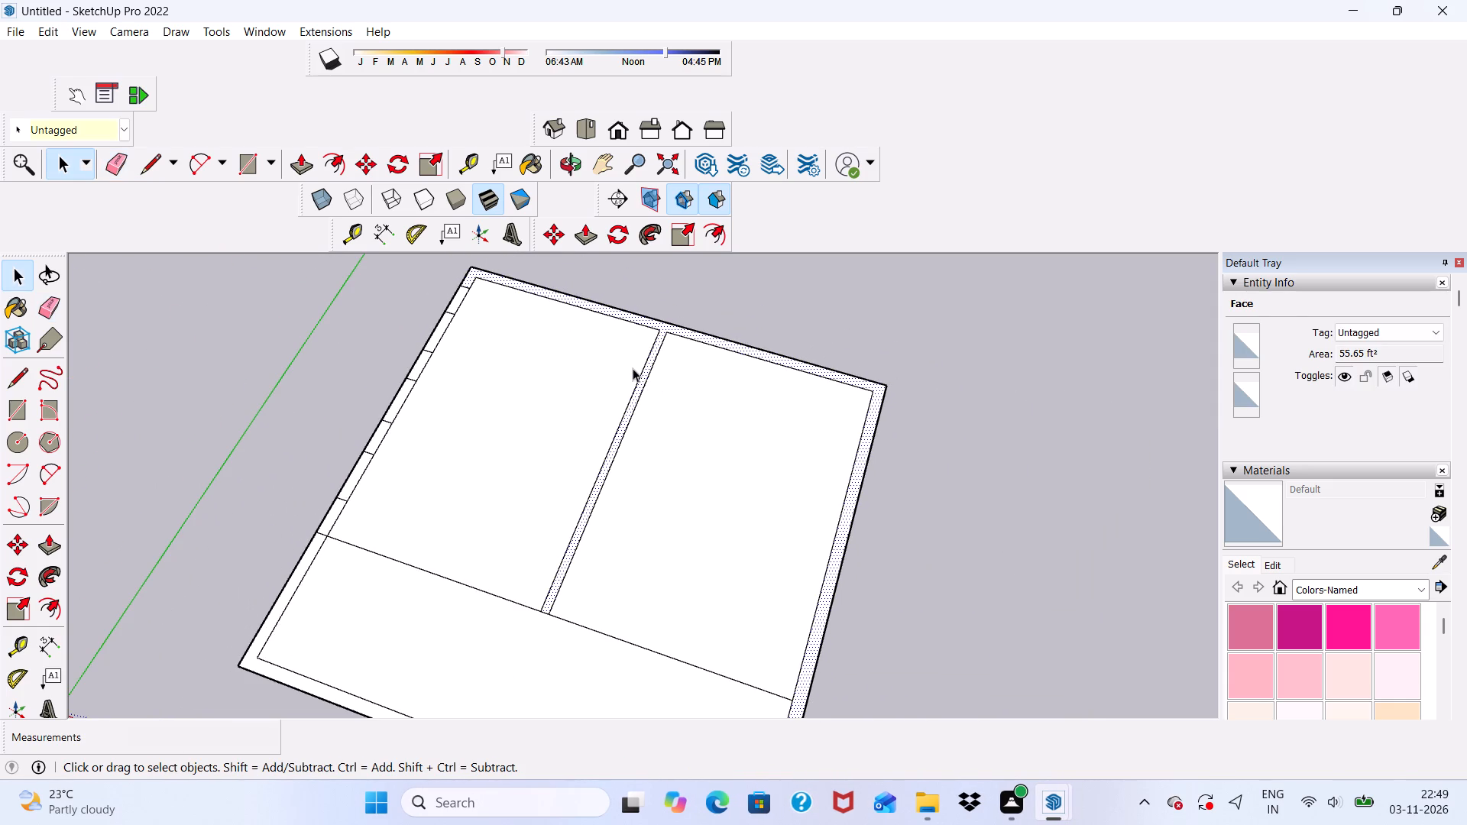
{"action": "scroll", "coordinate": [622, 312], "scroll_direction": "down", "scroll_amount": 5}
{"action": "left_click", "coordinate": [306, 165]}
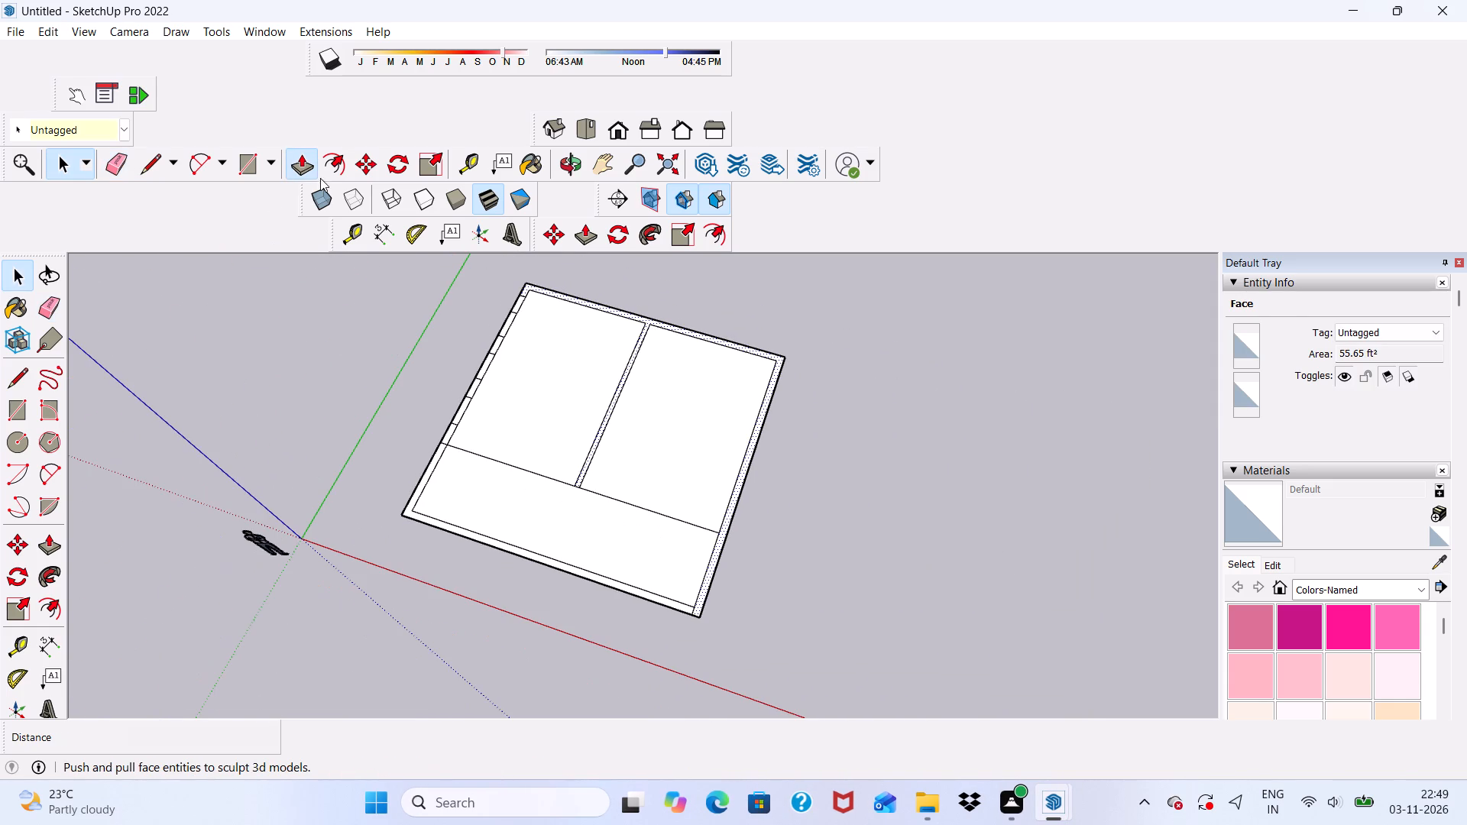
{"action": "scroll", "coordinate": [659, 536], "scroll_direction": "up", "scroll_amount": 3}
{"action": "scroll", "coordinate": [746, 571], "scroll_direction": "up", "scroll_amount": 1}
{"action": "left_click", "coordinate": [729, 565]}
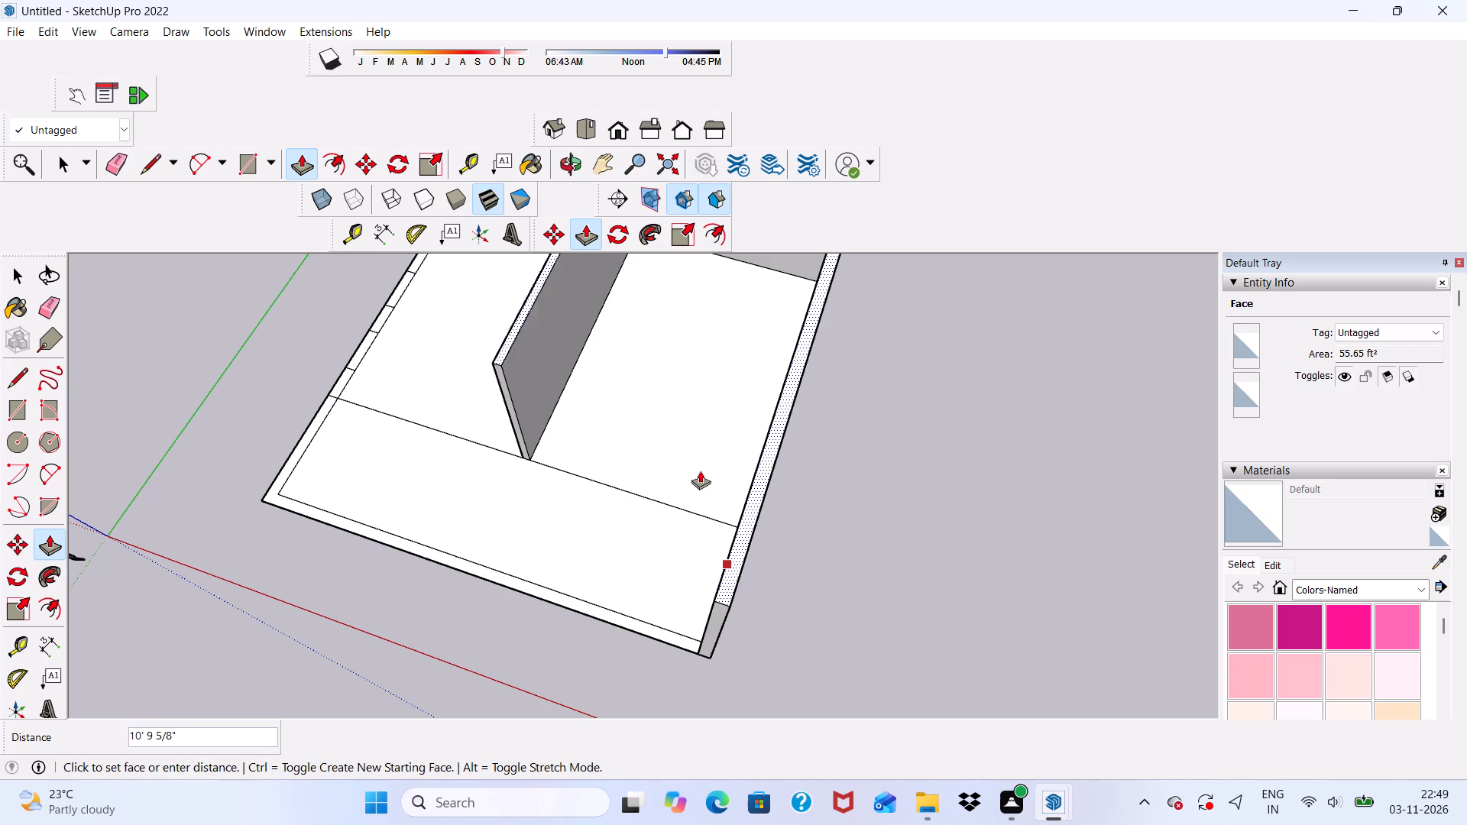
{"action": "type", "text": "10'"}
{"action": "key", "text": "Return"}
Examine the raised outer walls and partition from several angles.
{"action": "scroll", "coordinate": [658, 234], "scroll_direction": "down", "scroll_amount": 6}
{"action": "middle_click_drag", "start_coordinate": [708, 475], "coordinate": [704, 409]}
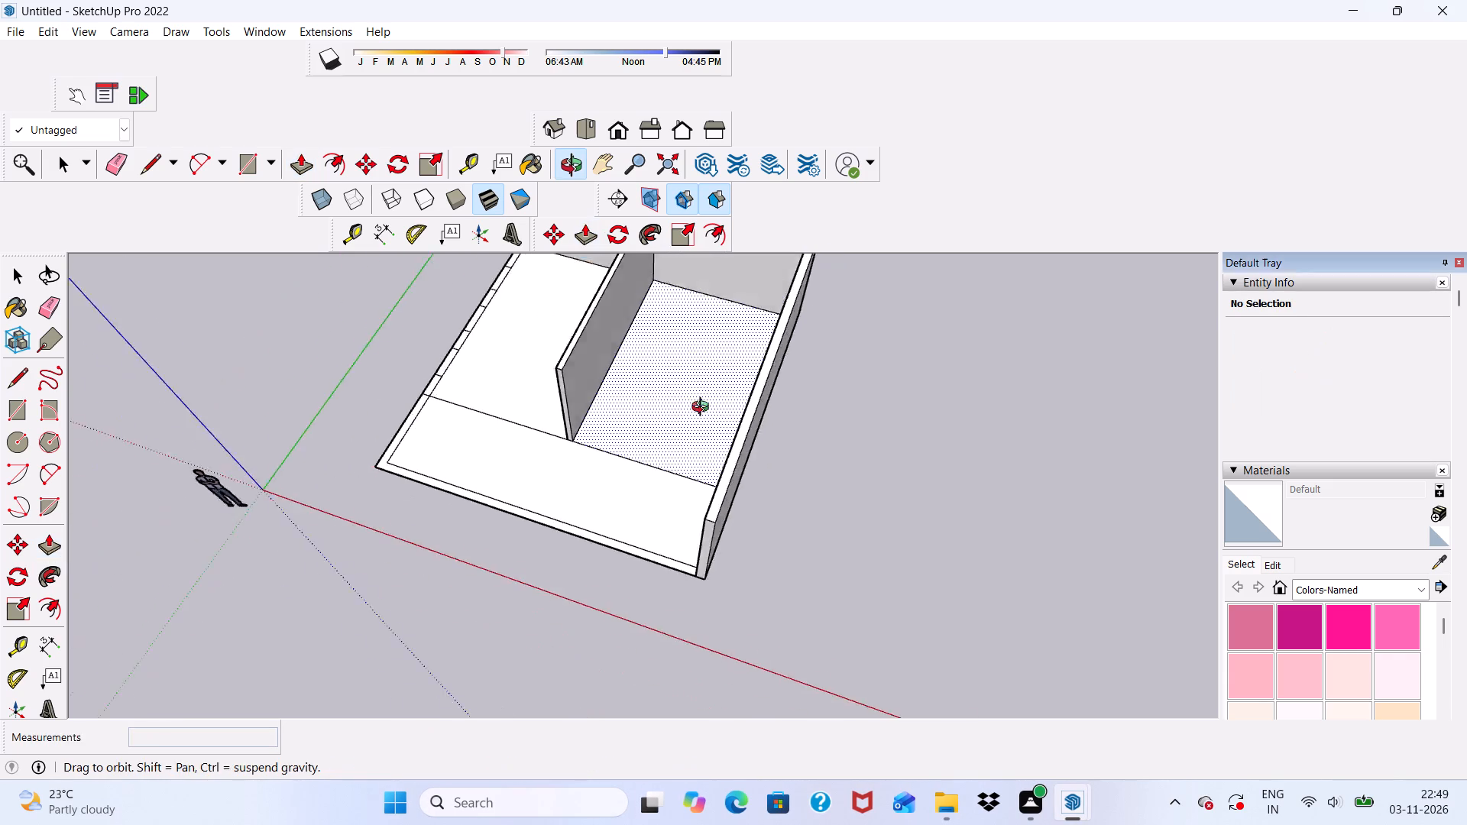
{"action": "middle_click_drag", "start_coordinate": [704, 409], "coordinate": [724, 207]}
{"action": "scroll", "coordinate": [671, 340], "scroll_direction": "up", "scroll_amount": 6}
{"action": "scroll", "coordinate": [678, 348], "scroll_direction": "down", "scroll_amount": 4}
{"action": "middle_click_drag", "start_coordinate": [690, 371], "coordinate": [886, 387]}
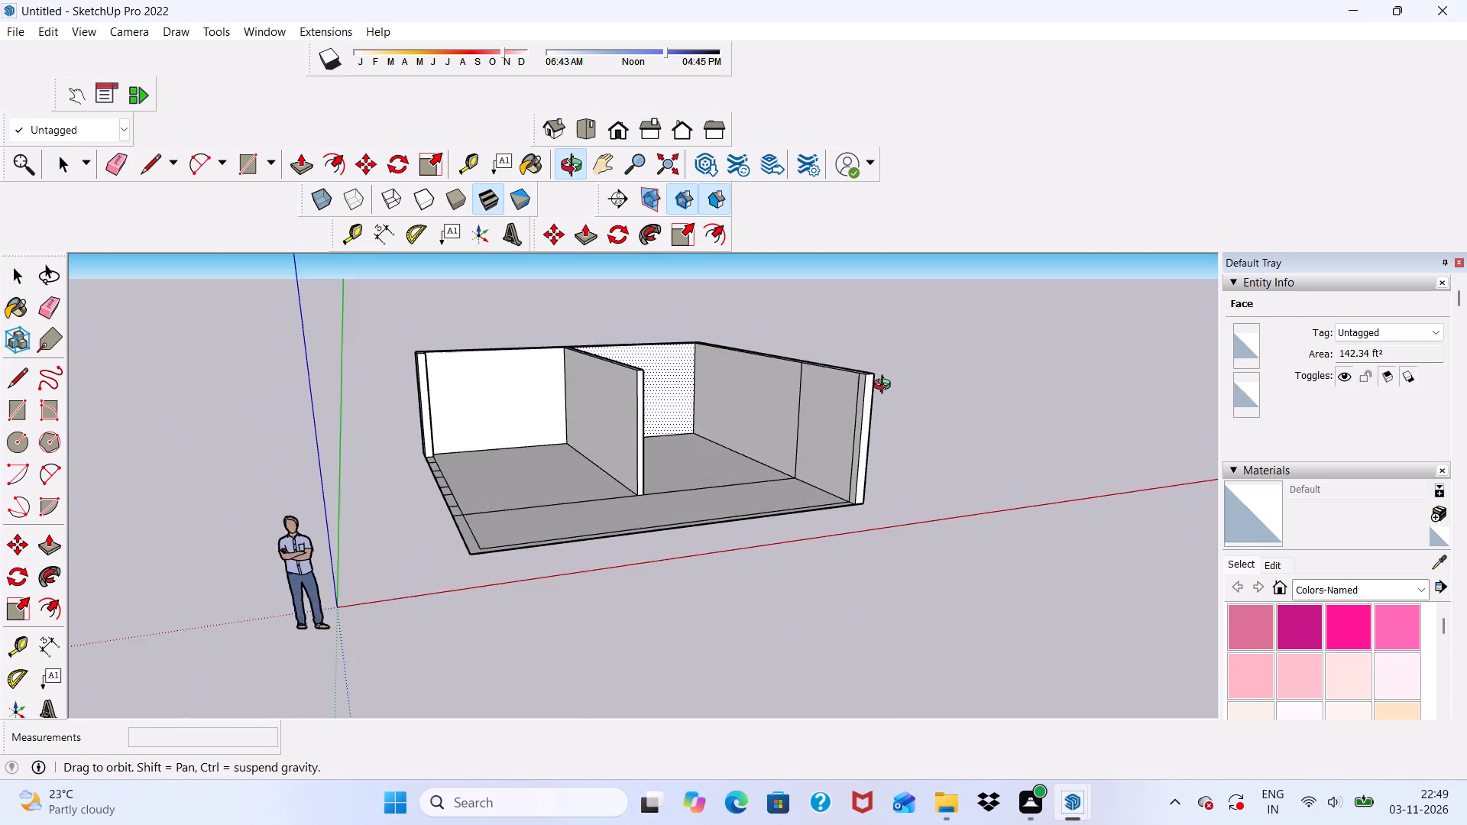
{"action": "middle_click_drag", "start_coordinate": [886, 387], "coordinate": [707, 415]}
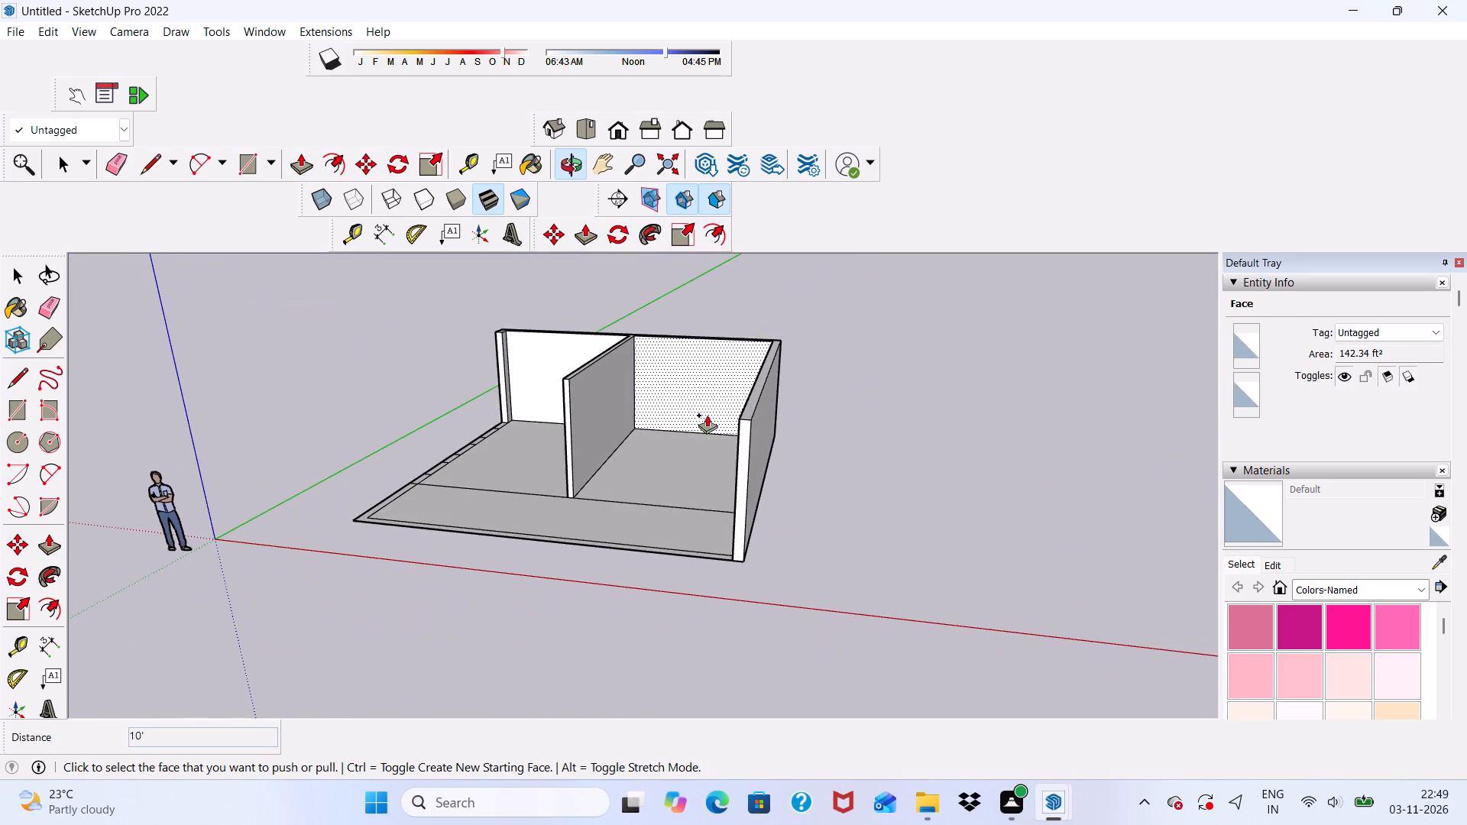
{"action": "scroll", "coordinate": [632, 486], "scroll_direction": "up", "scroll_amount": 6}
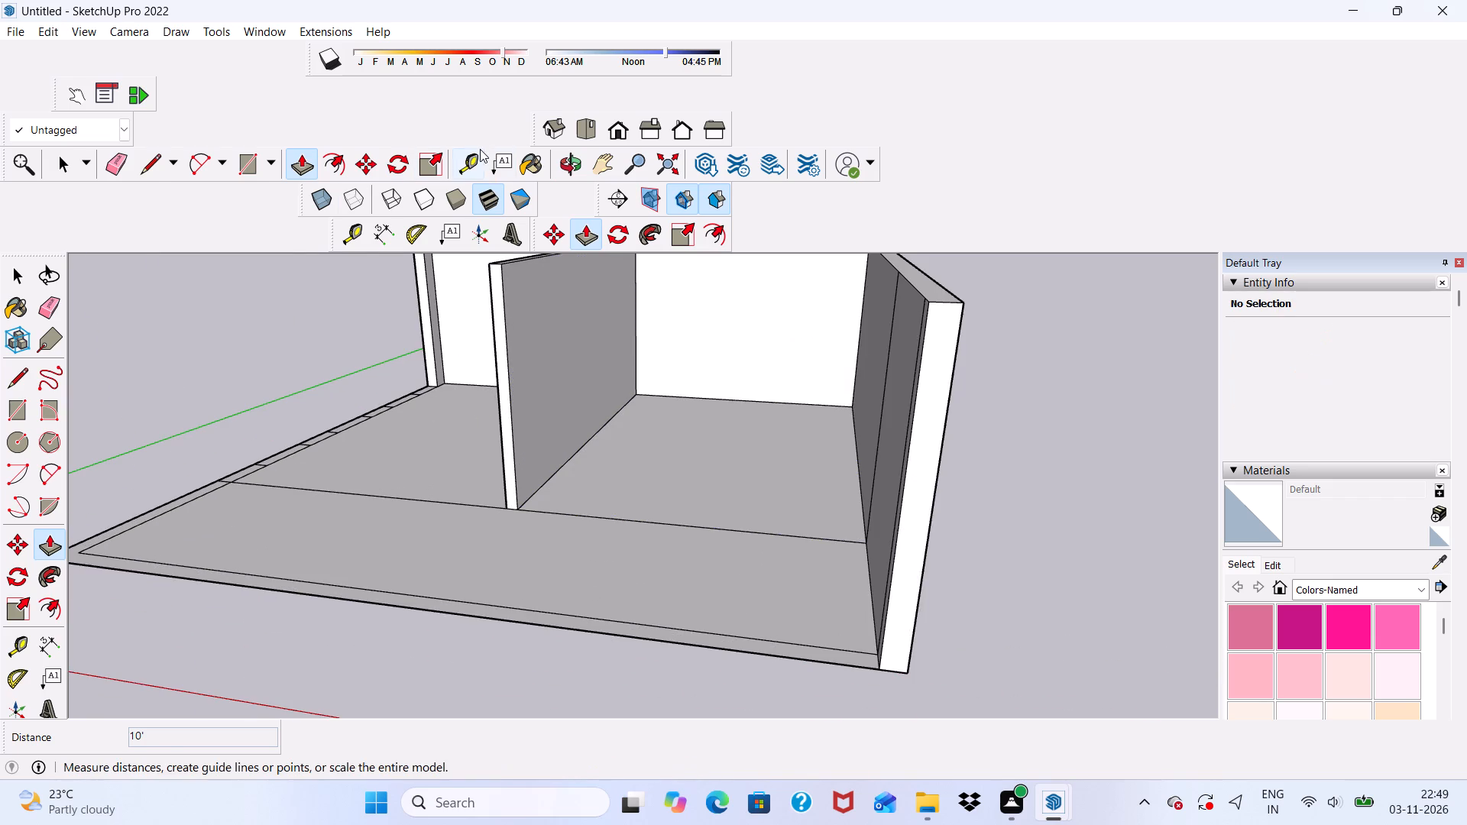
Place a guide 6" from the dividing line on the floor, on the side toward the far wall.
{"action": "left_click", "coordinate": [480, 149]}
{"action": "scroll", "coordinate": [608, 495], "scroll_direction": "down", "scroll_amount": 1}
{"action": "middle_click_drag", "start_coordinate": [611, 505], "coordinate": [616, 548]}
{"action": "scroll", "coordinate": [633, 537], "scroll_direction": "up", "scroll_amount": 3}
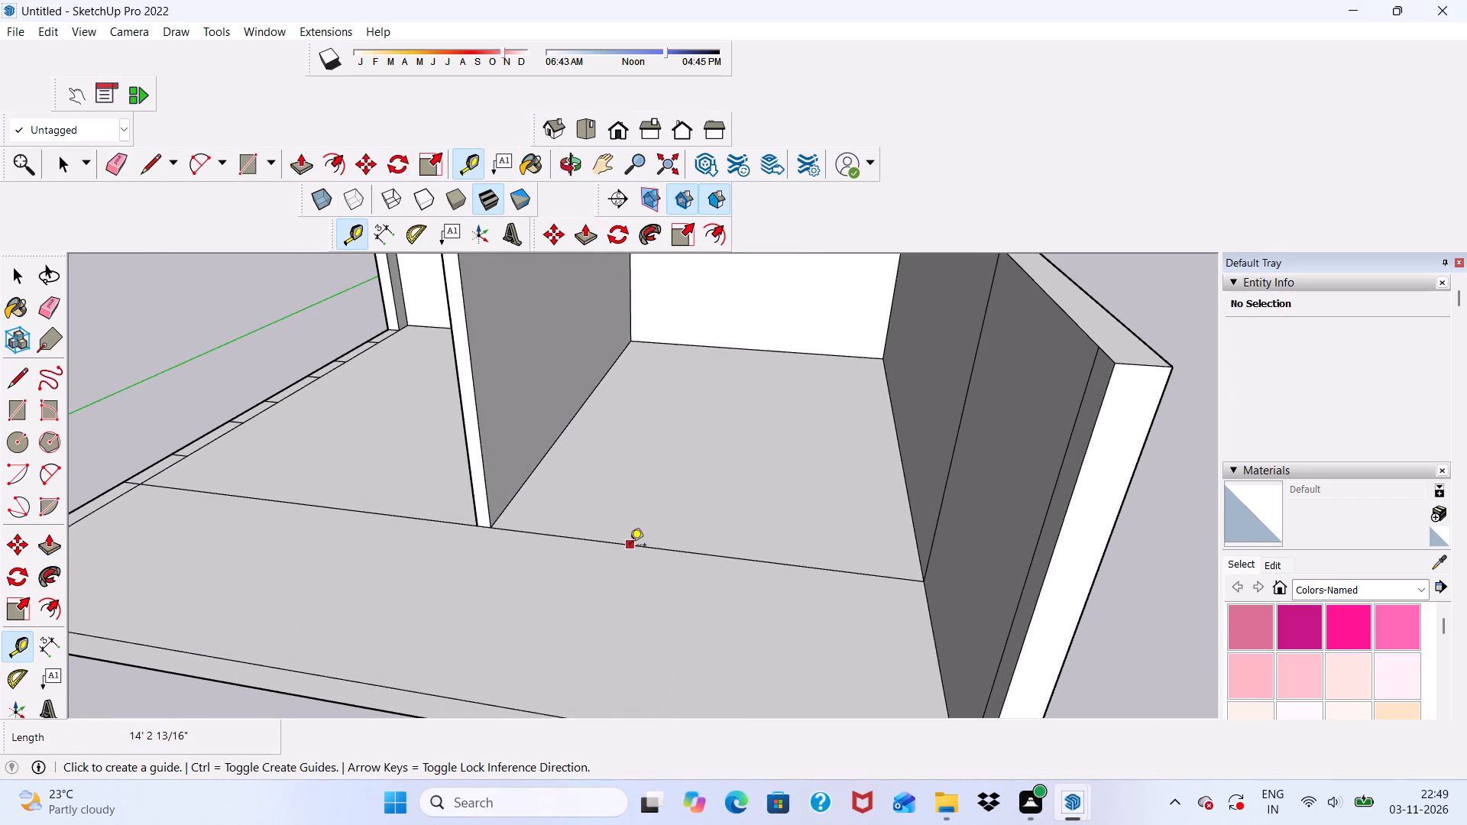
{"action": "left_click", "coordinate": [630, 546]}
{"action": "type", "text": "6\""}
{"action": "key", "text": "Return"}
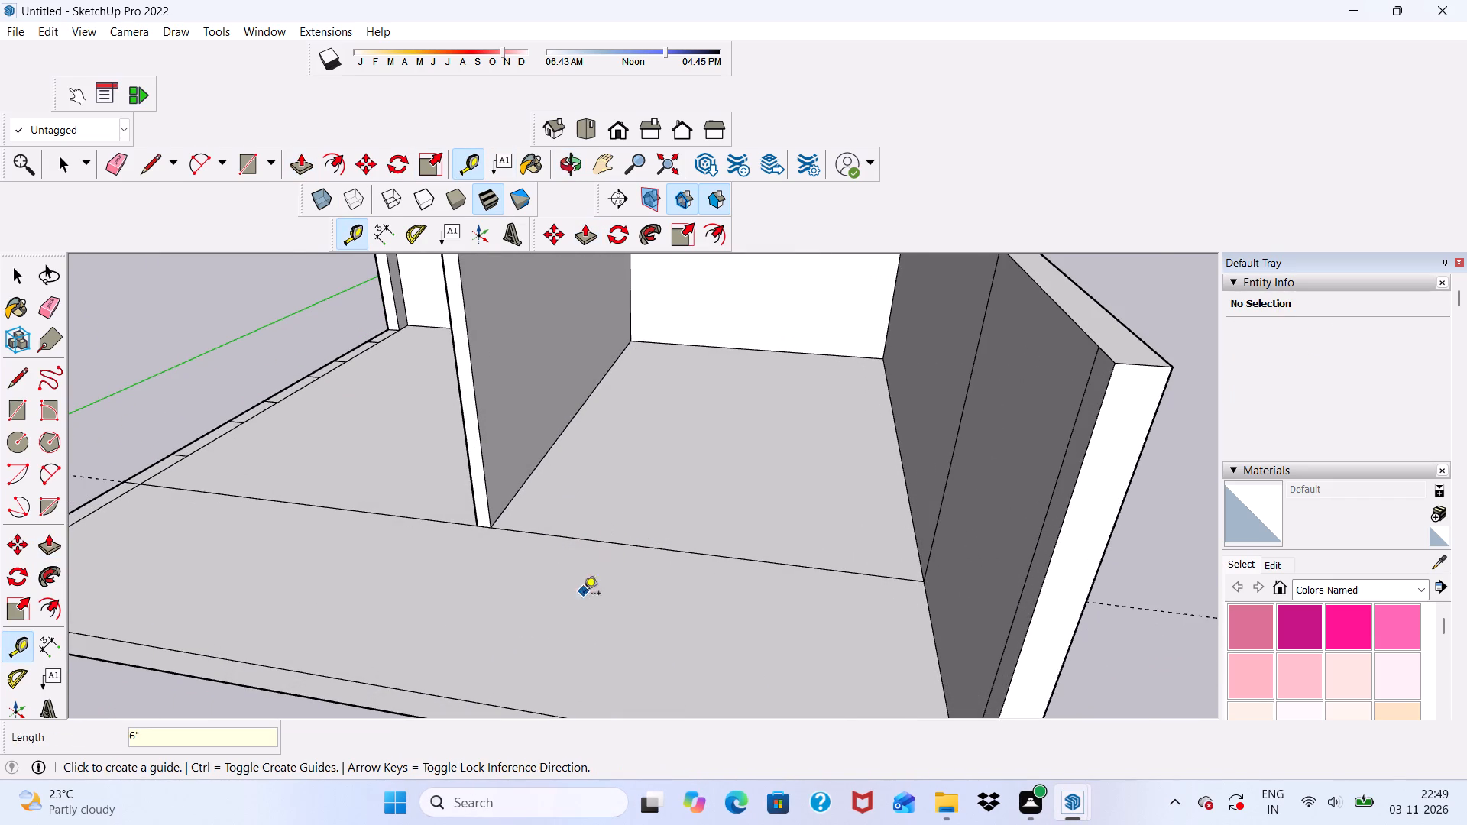
{"action": "scroll", "coordinate": [633, 555], "scroll_direction": "up", "scroll_amount": 1}
{"action": "left_click", "coordinate": [637, 544]}
{"action": "scroll", "coordinate": [626, 576], "scroll_direction": "down", "scroll_amount": 5}
{"action": "scroll", "coordinate": [693, 568], "scroll_direction": "down", "scroll_amount": 4}
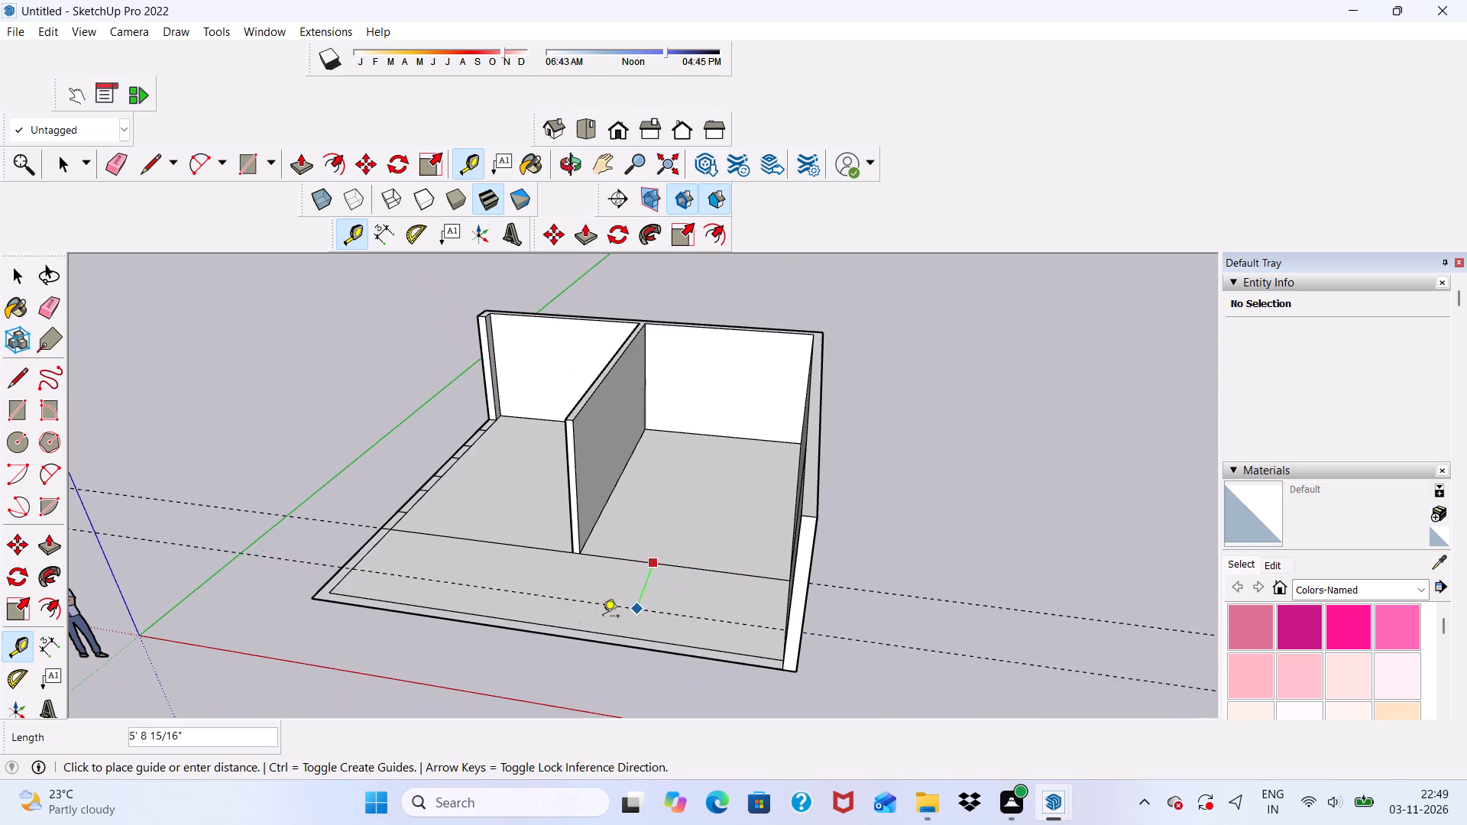
{"action": "scroll", "coordinate": [665, 542], "scroll_direction": "up", "scroll_amount": 6}
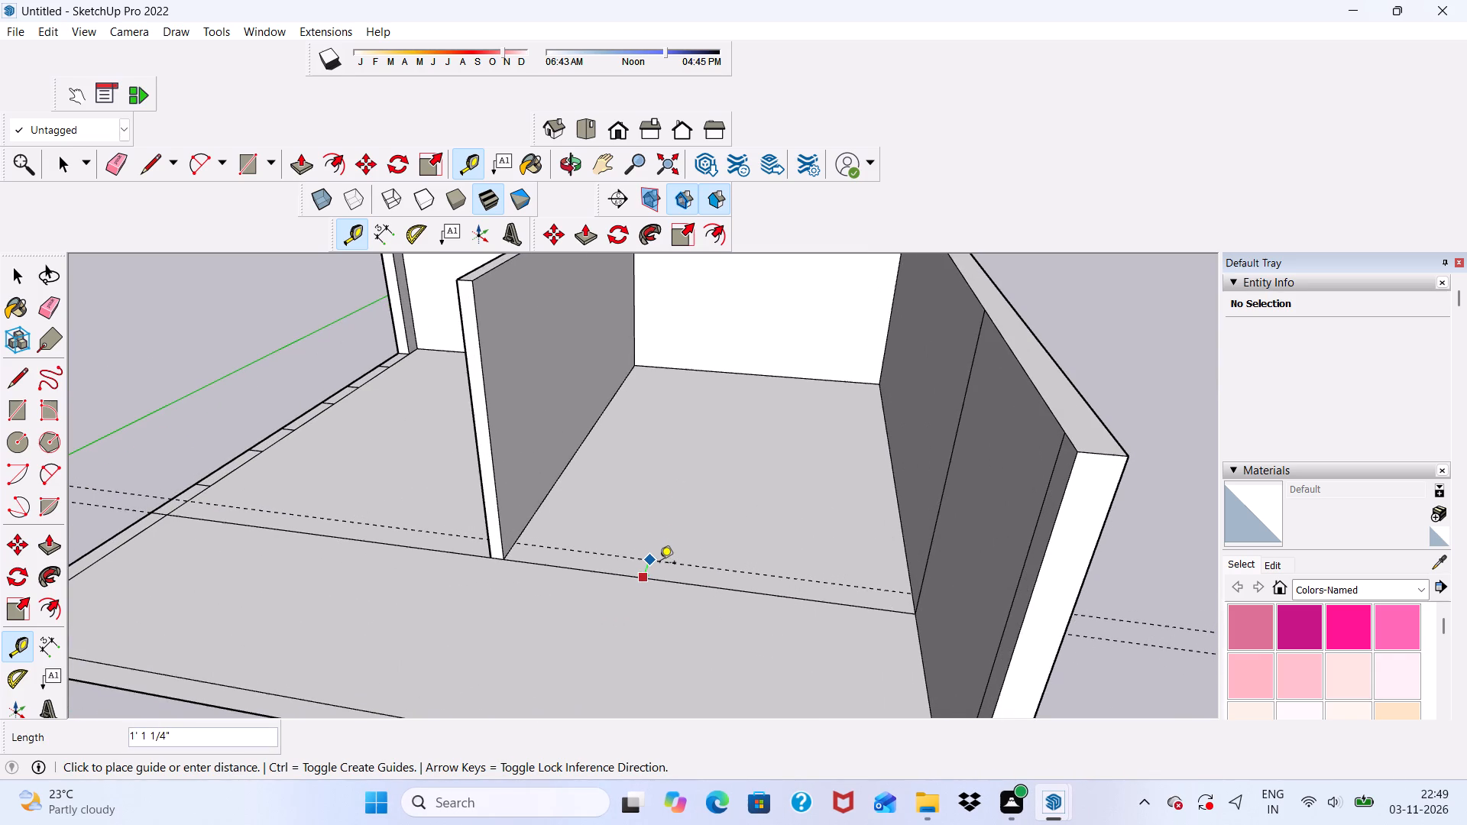
{"action": "type", "text": "6\""}
{"action": "key", "text": "Return"}
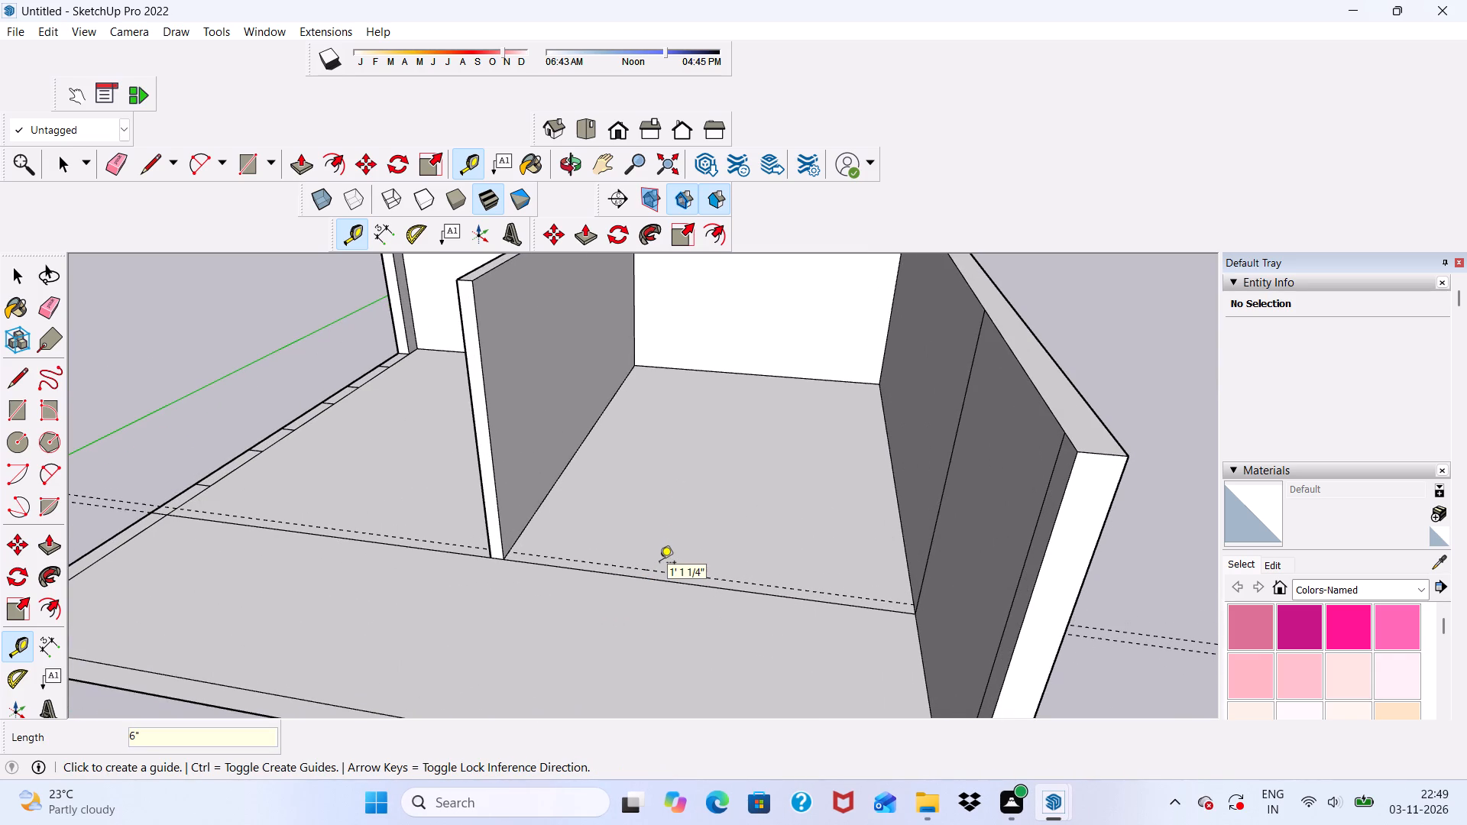
Draw a line about 14' long on the 6" guide, from the partition to the raised outer wall farthest from the green axis.
{"action": "left_click", "coordinate": [154, 152]}
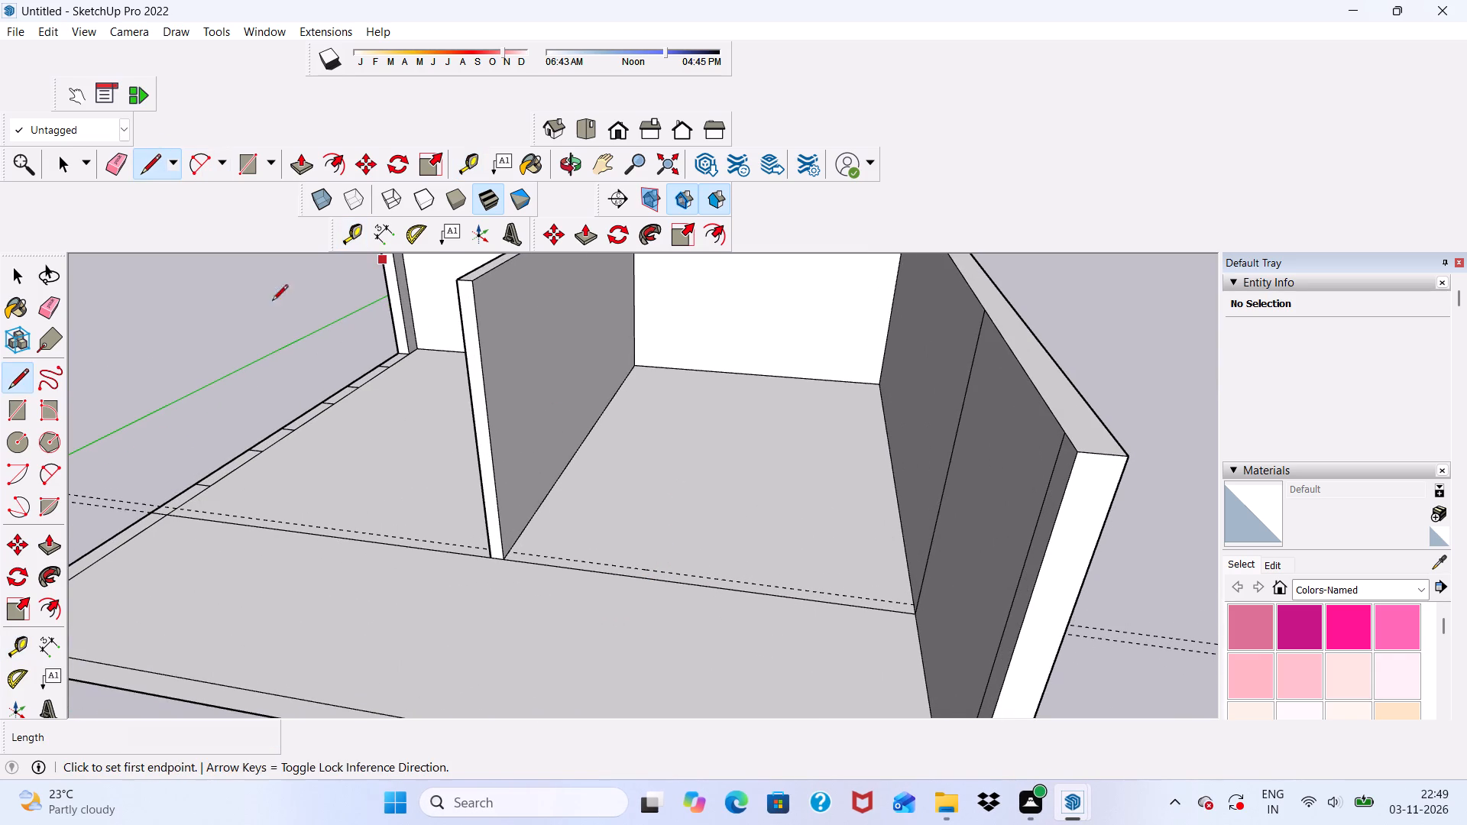
{"action": "scroll", "coordinate": [419, 451], "scroll_direction": "down", "scroll_amount": 1}
{"action": "middle_click_drag", "start_coordinate": [426, 457], "coordinate": [434, 516]}
{"action": "scroll", "coordinate": [513, 678], "scroll_direction": "up", "scroll_amount": 5}
{"action": "scroll", "coordinate": [530, 531], "scroll_direction": "up", "scroll_amount": 5}
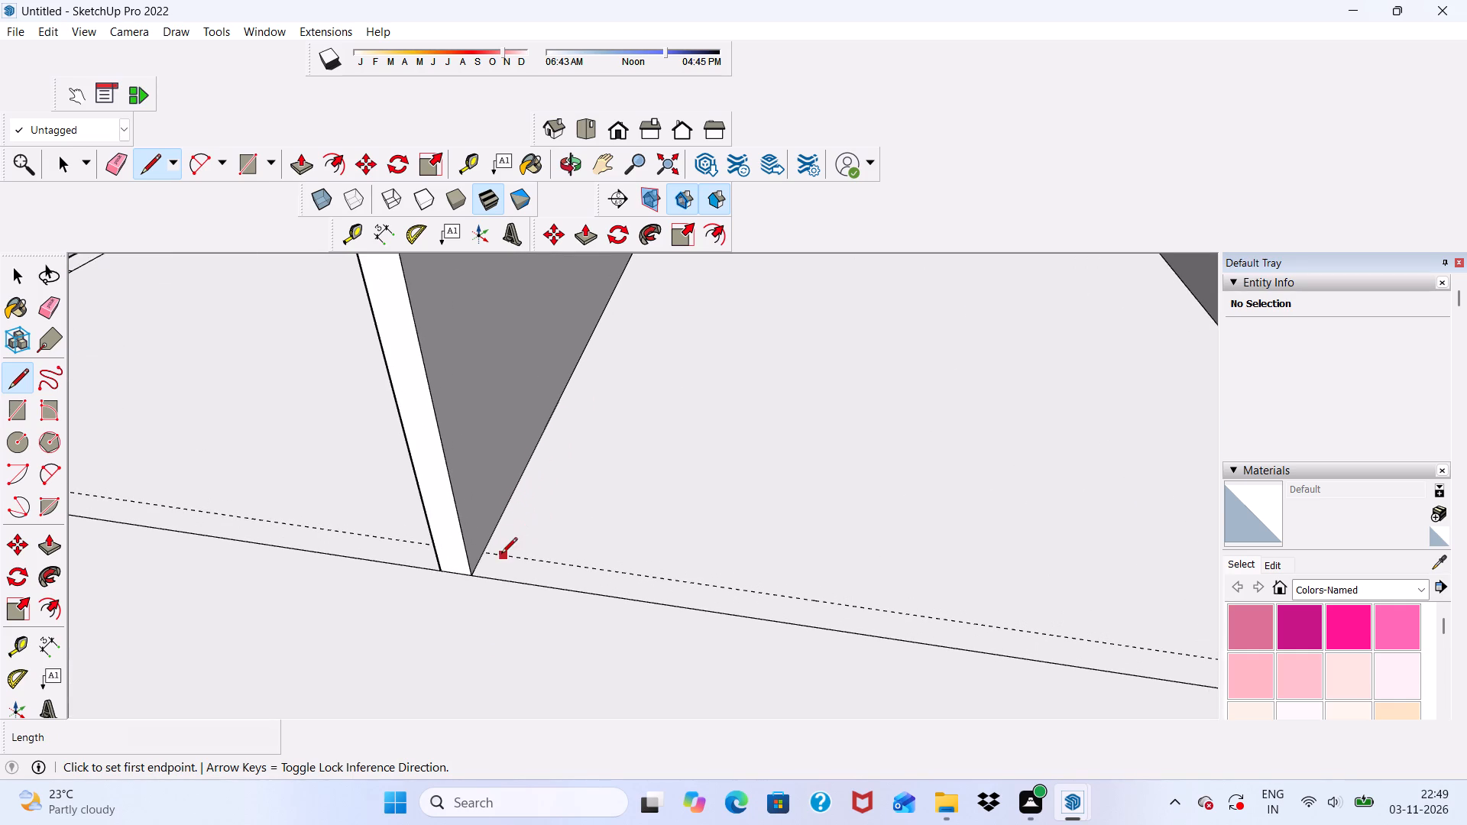
{"action": "left_click", "coordinate": [484, 553]}
{"action": "scroll", "coordinate": [548, 571], "scroll_direction": "down", "scroll_amount": 5}
{"action": "scroll", "coordinate": [484, 502], "scroll_direction": "down", "scroll_amount": 3}
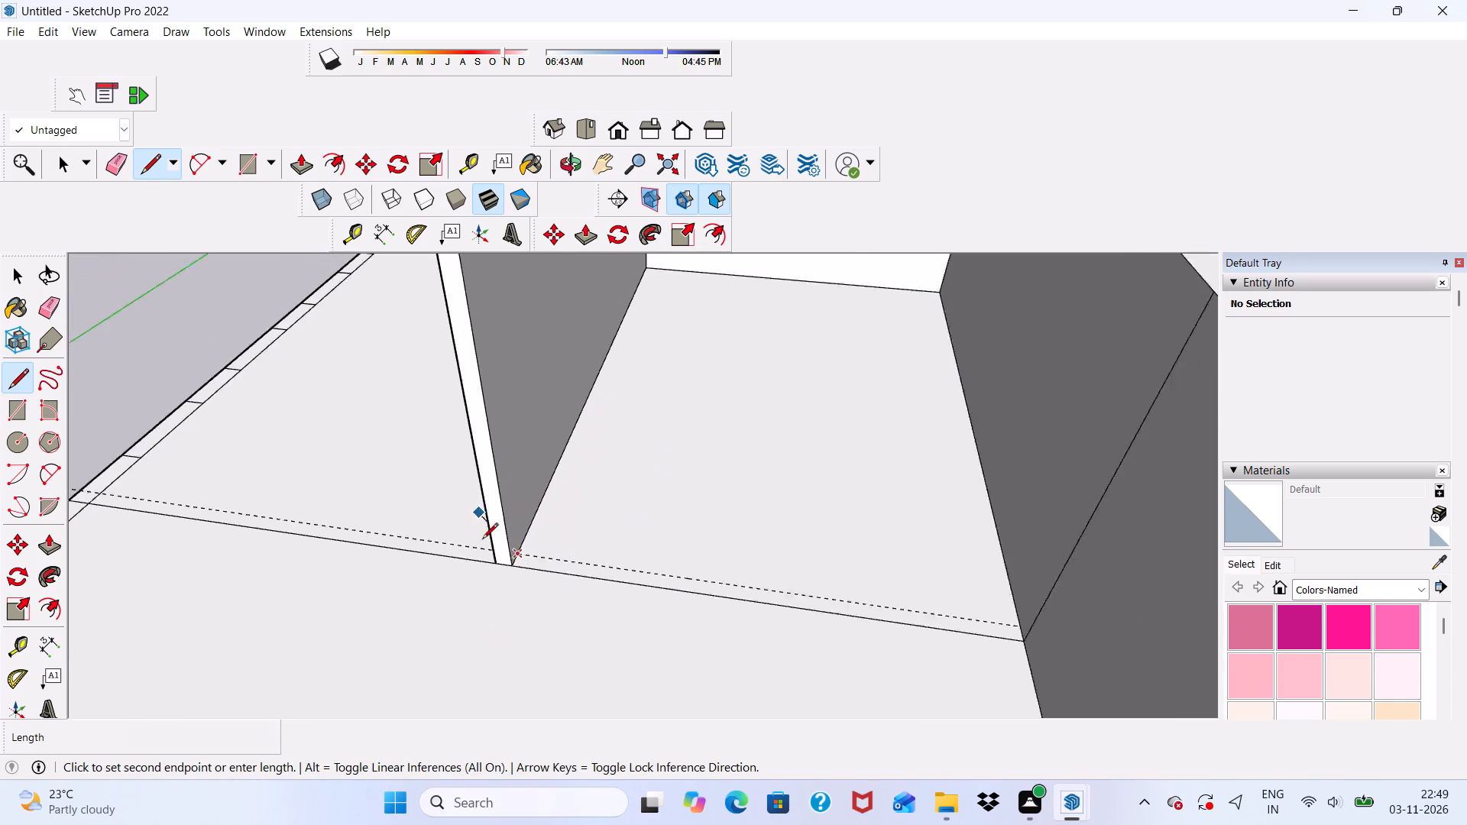
{"action": "scroll", "coordinate": [482, 540], "scroll_direction": "down", "scroll_amount": 3}
{"action": "middle_click_drag", "start_coordinate": [679, 607], "coordinate": [785, 607]}
{"action": "scroll", "coordinate": [856, 560], "scroll_direction": "up", "scroll_amount": 6}
{"action": "scroll", "coordinate": [930, 512], "scroll_direction": "up", "scroll_amount": 4}
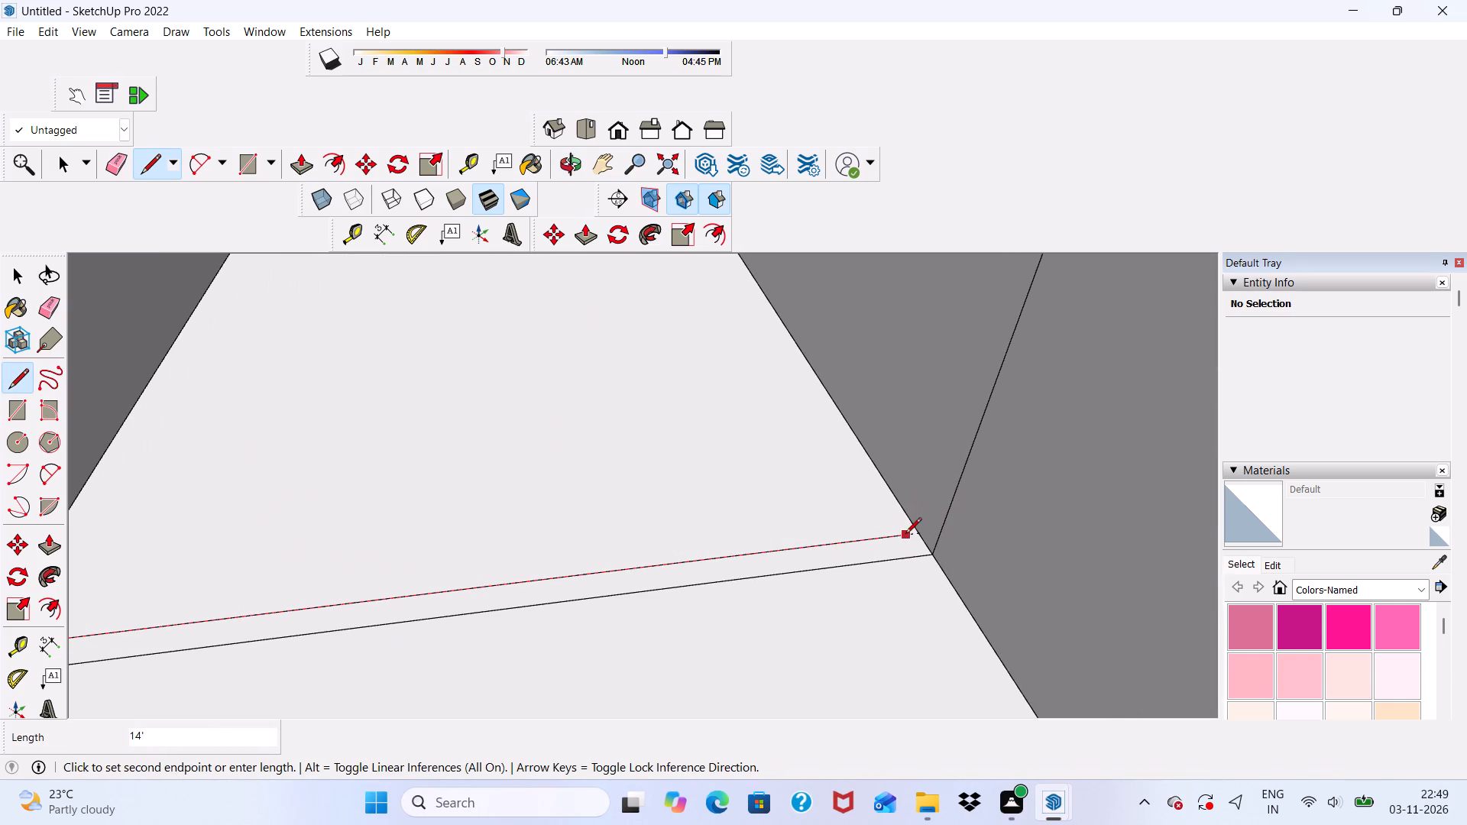
{"action": "left_click", "coordinate": [921, 532]}
{"action": "scroll", "coordinate": [630, 500], "scroll_direction": "down", "scroll_amount": 6}
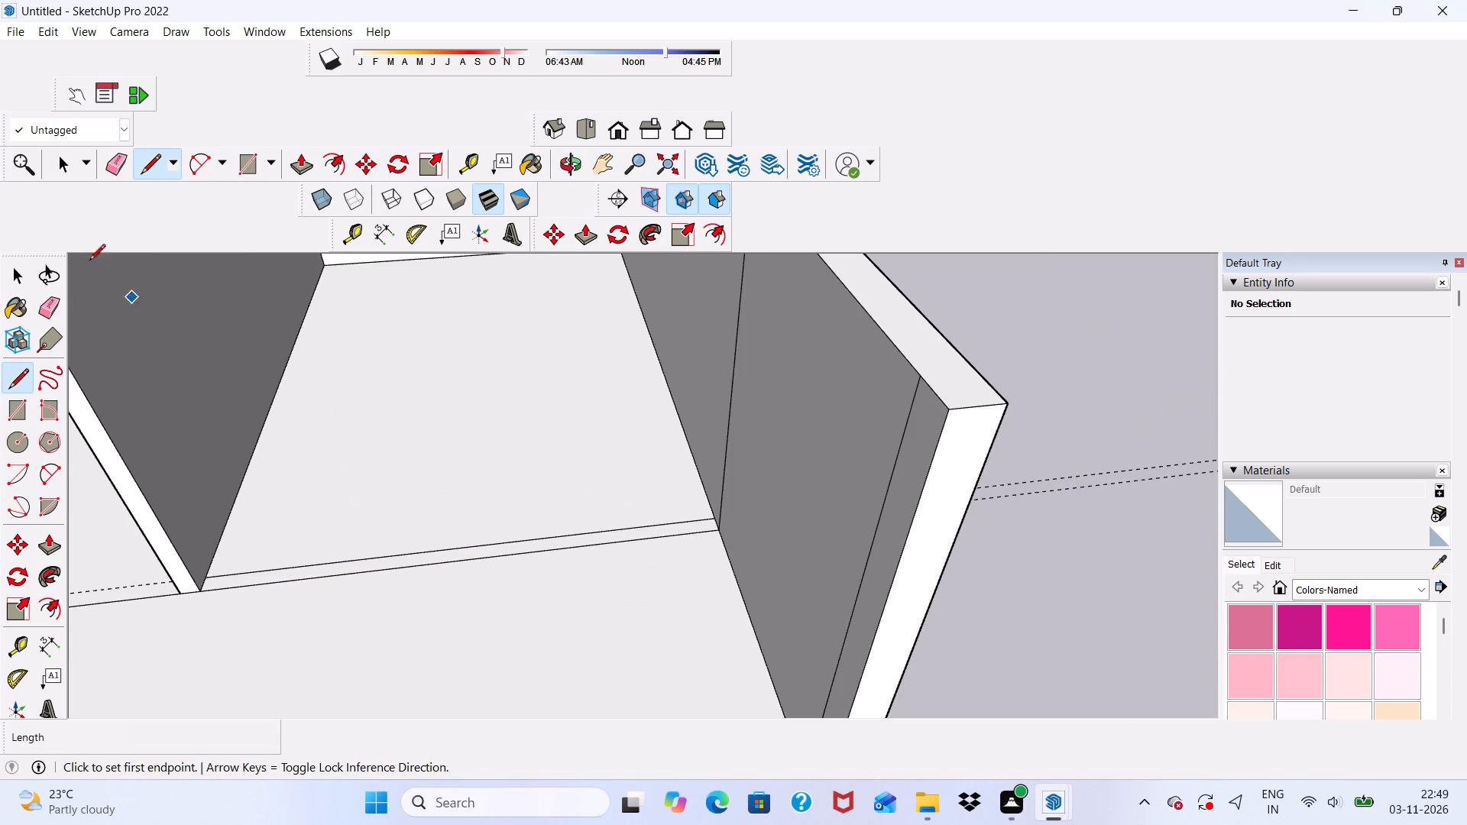
Erase the guide lying 6" from the dividing line.
{"action": "left_click", "coordinate": [126, 157]}
{"action": "scroll", "coordinate": [229, 290], "scroll_direction": "down", "scroll_amount": 5}
{"action": "scroll", "coordinate": [259, 535], "scroll_direction": "up", "scroll_amount": 6}
{"action": "left_click_drag", "start_coordinate": [199, 473], "coordinate": [201, 487]}
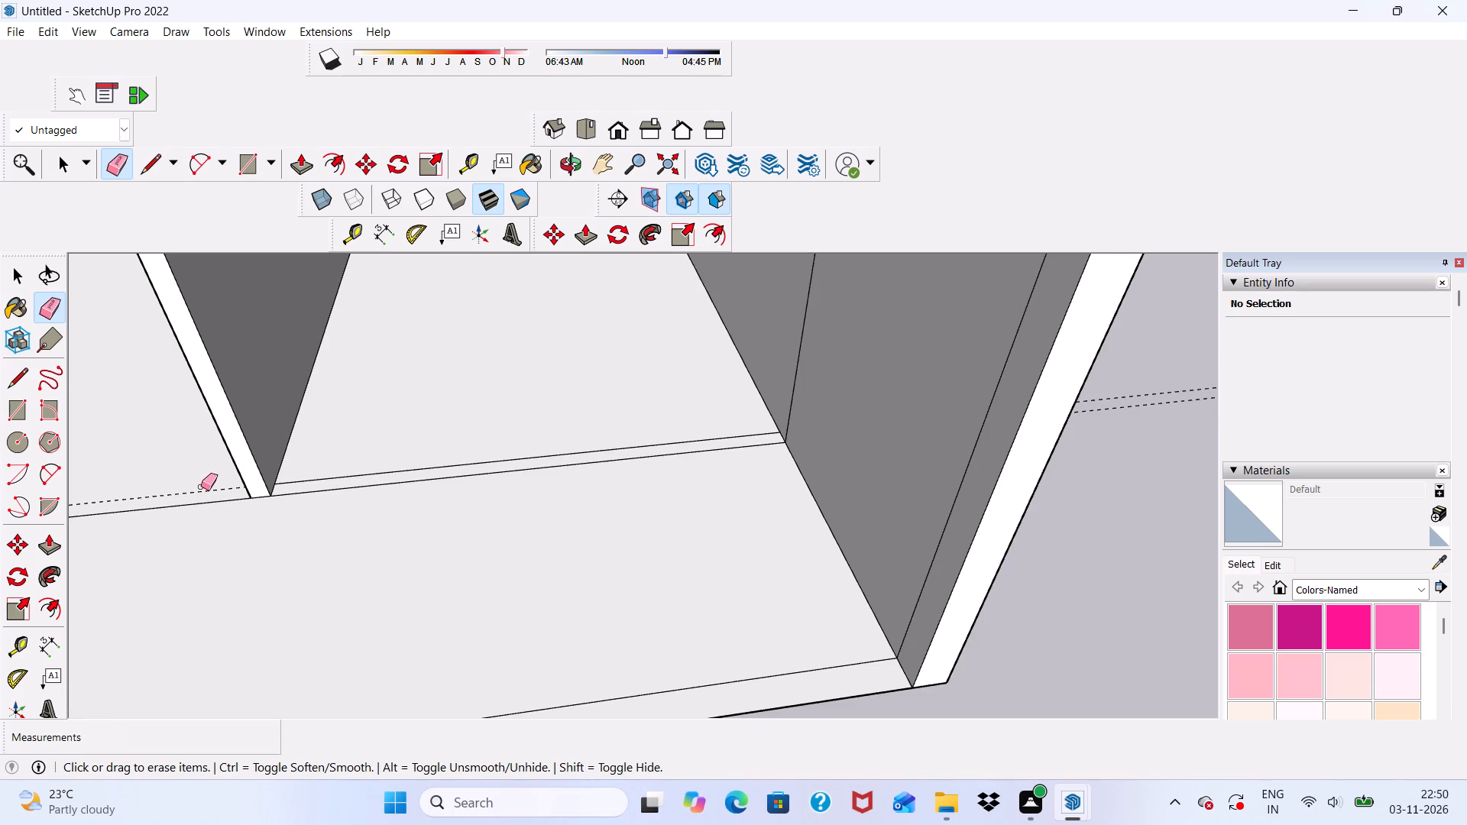
{"action": "left_click_drag", "start_coordinate": [201, 487], "coordinate": [201, 487]}
{"action": "left_click", "coordinate": [201, 491]}
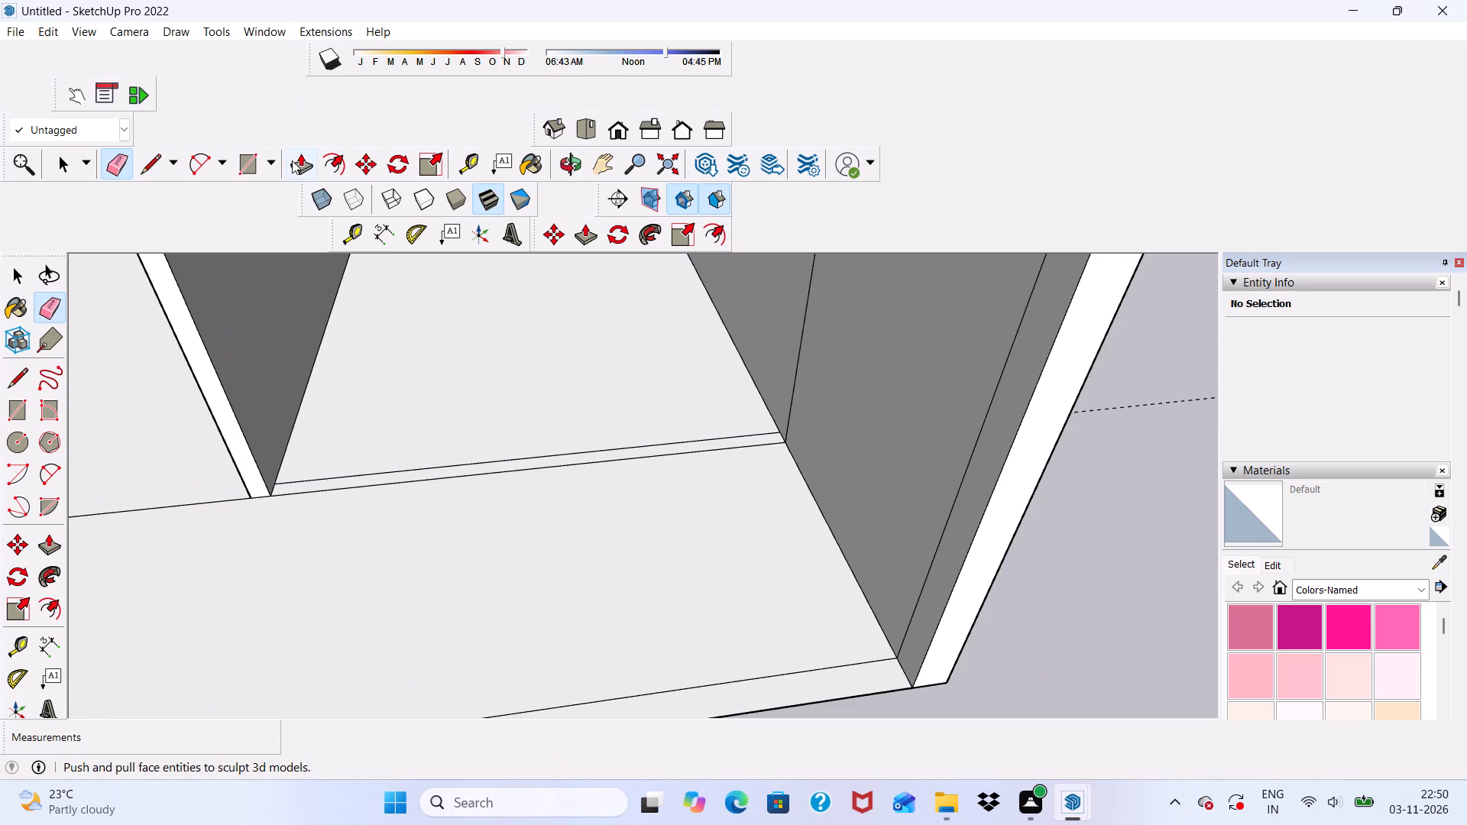
Push/pull the 6" strip between the partition and the outer wall up 10', level with the partition's top.
{"action": "left_click", "coordinate": [290, 157]}
{"action": "scroll", "coordinate": [219, 514], "scroll_direction": "up", "scroll_amount": 4}
{"action": "left_click", "coordinate": [325, 474]}
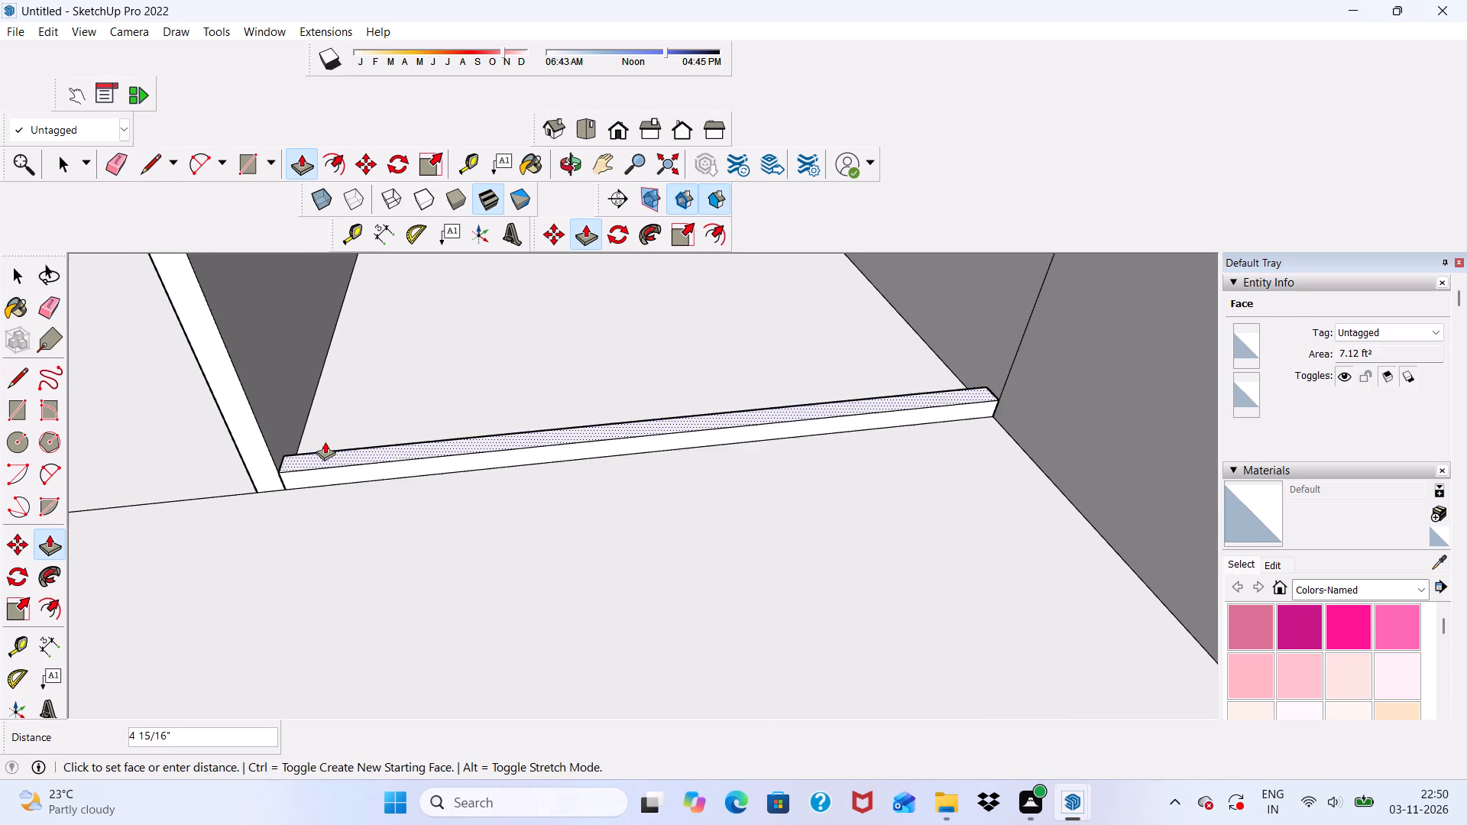
{"action": "scroll", "coordinate": [322, 420], "scroll_direction": "down", "scroll_amount": 15}
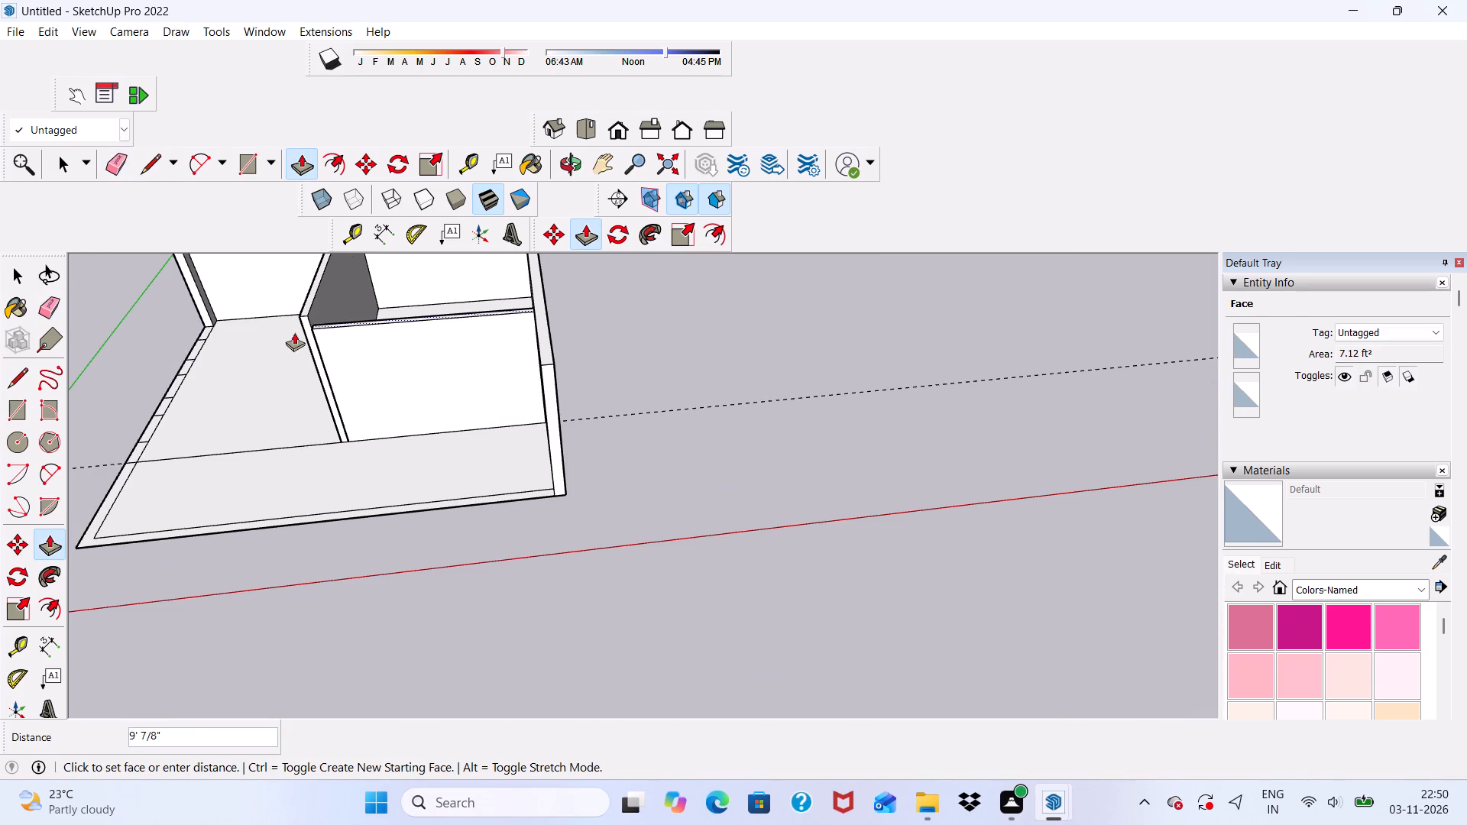
{"action": "scroll", "coordinate": [314, 304], "scroll_direction": "up", "scroll_amount": 8}
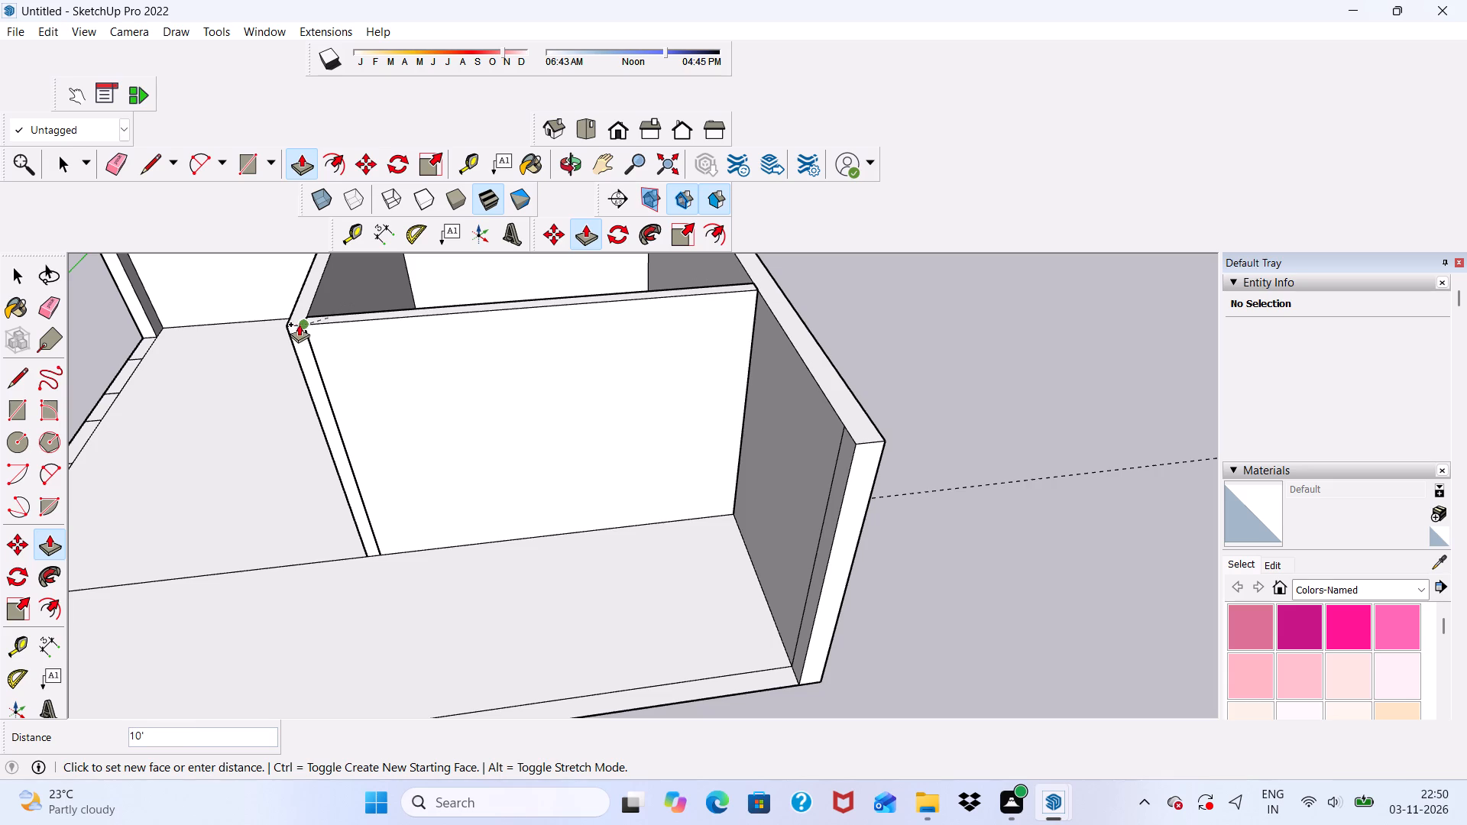
{"action": "left_click", "coordinate": [299, 328]}
{"action": "scroll", "coordinate": [318, 343], "scroll_direction": "down", "scroll_amount": 5}
{"action": "middle_click_drag", "start_coordinate": [481, 410], "coordinate": [390, 406]}
{"action": "scroll", "coordinate": [381, 375], "scroll_direction": "down", "scroll_amount": 3}
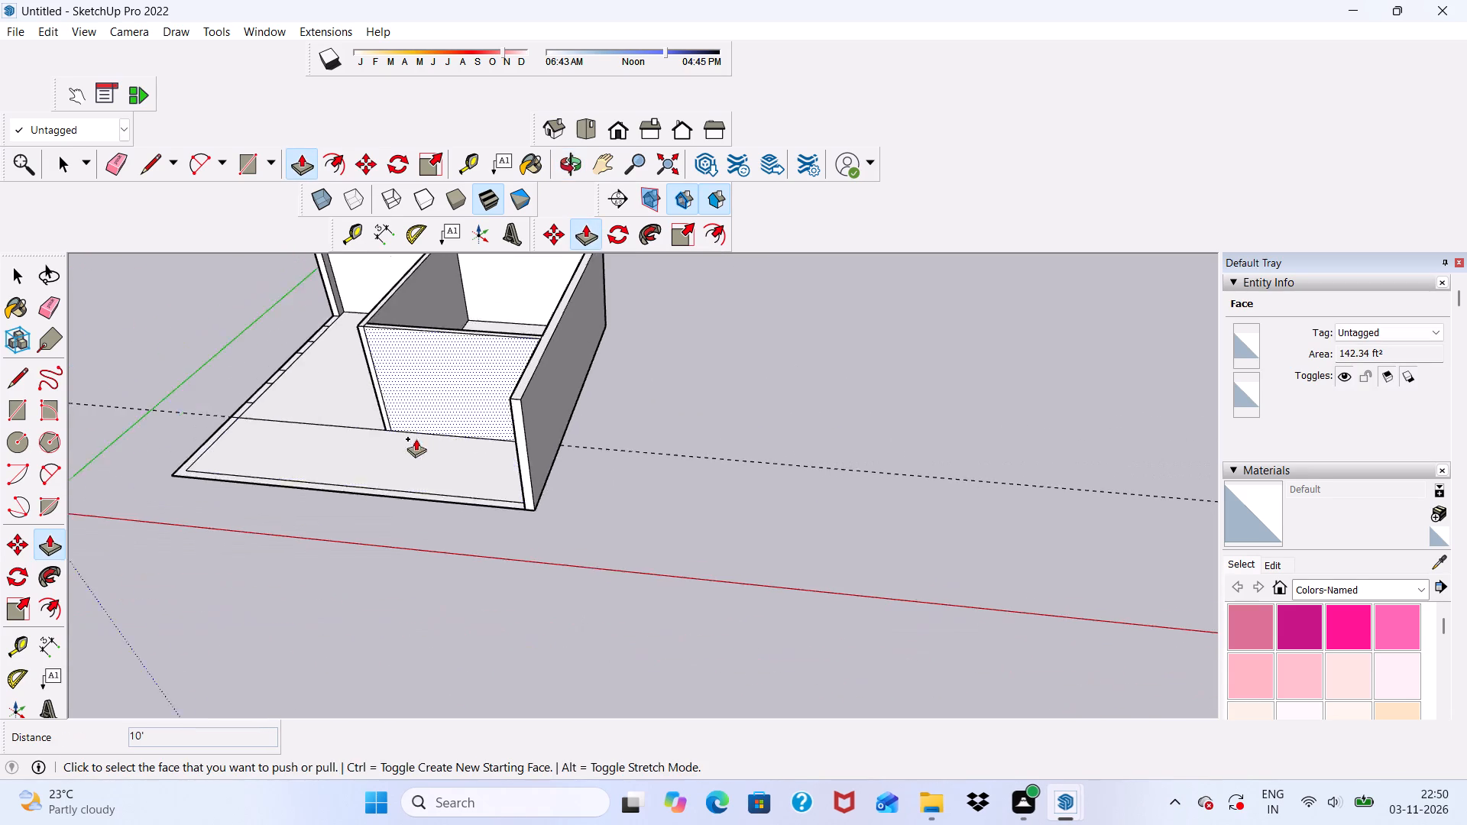
Push/pull the two wall segments nearest the dividing line, on the outer wall with openings, up 10' each.
{"action": "scroll", "coordinate": [416, 438], "scroll_direction": "down", "scroll_amount": 2}
{"action": "middle_click_drag", "start_coordinate": [426, 449], "coordinate": [517, 374]}
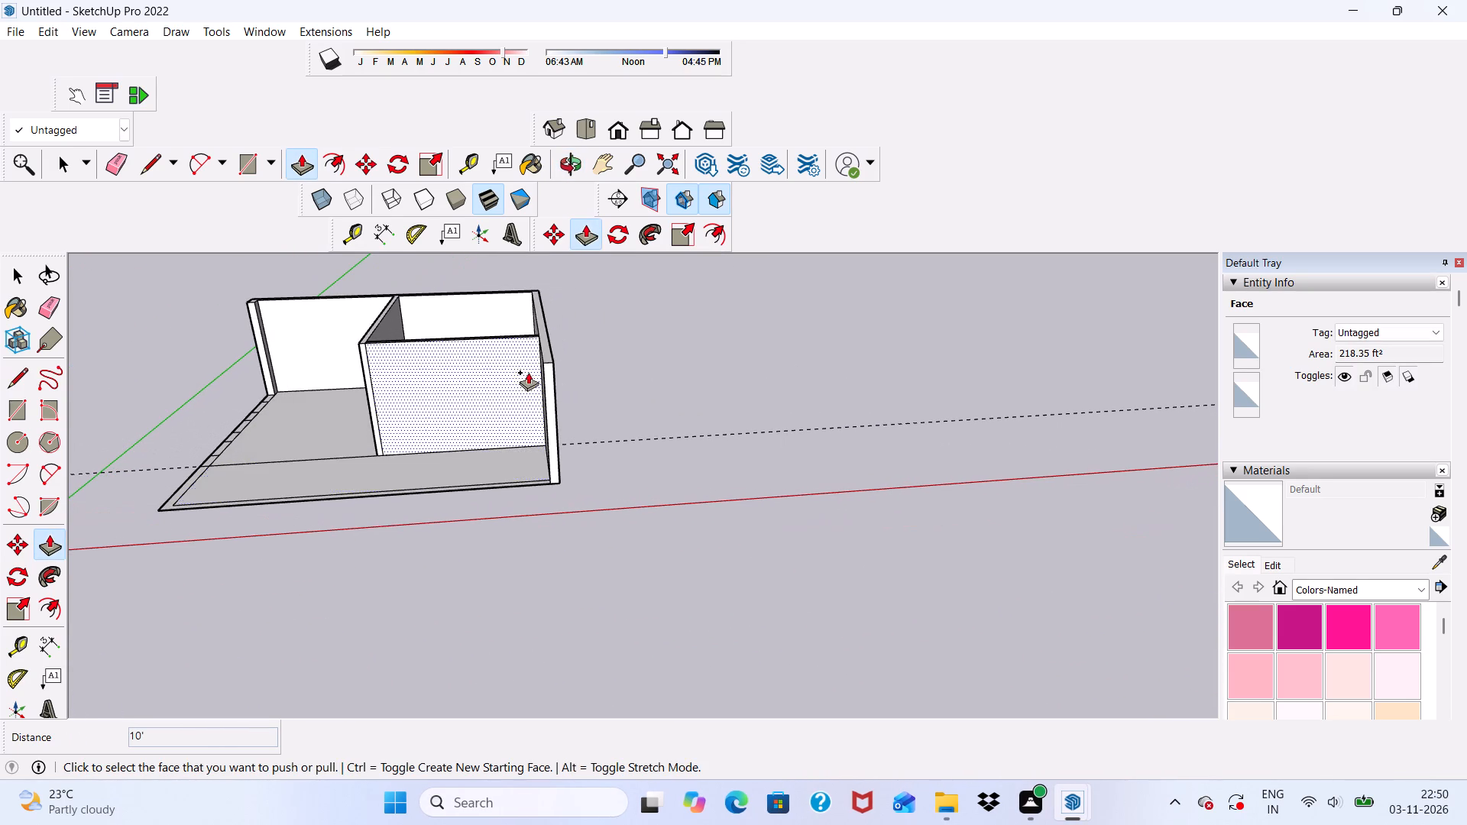
{"action": "scroll", "coordinate": [313, 451], "scroll_direction": "up", "scroll_amount": 5}
{"action": "scroll", "coordinate": [207, 461], "scroll_direction": "up", "scroll_amount": 5}
{"action": "middle_click_drag", "start_coordinate": [104, 454], "coordinate": [110, 522]}
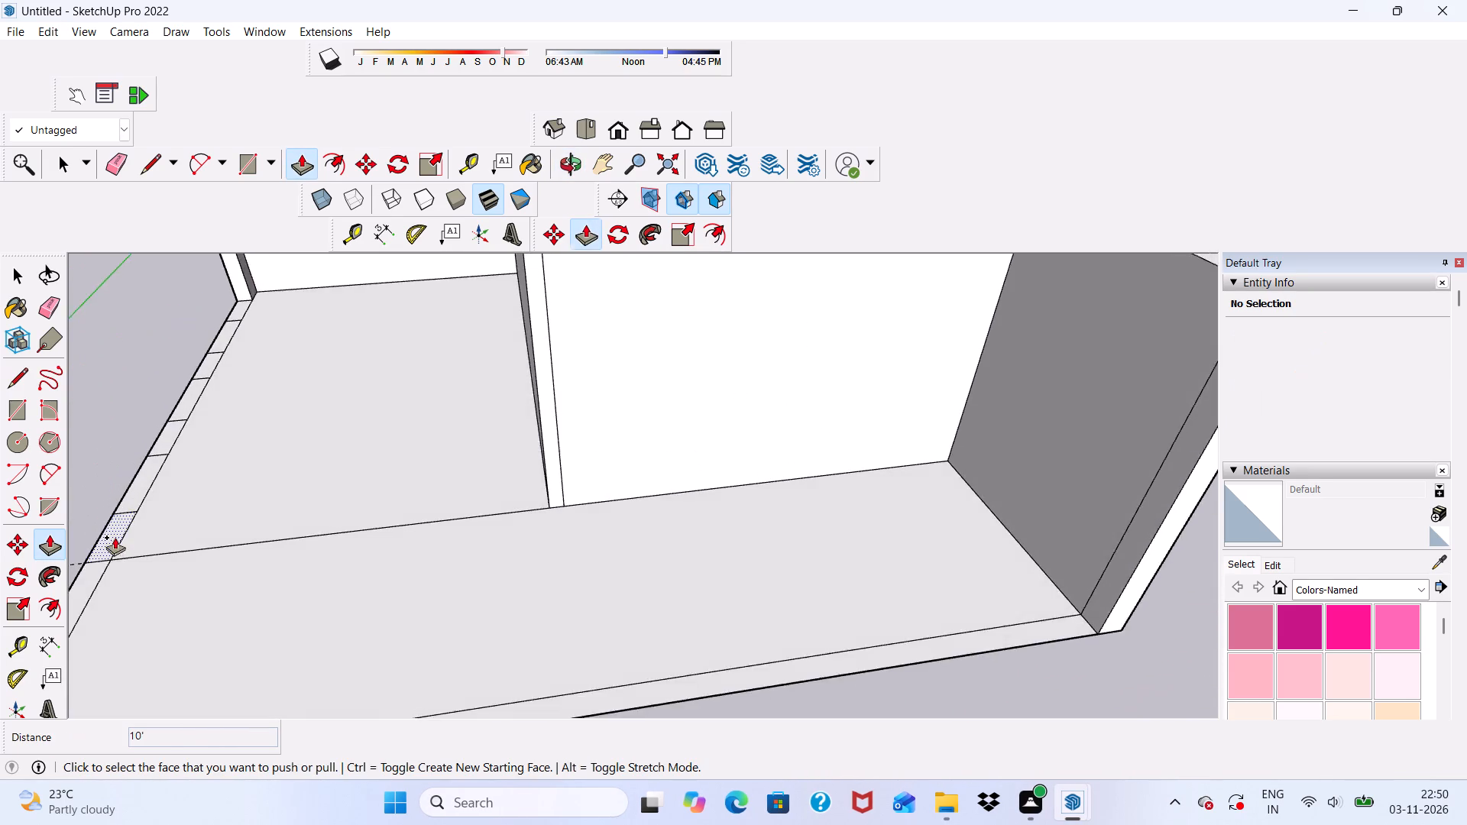
{"action": "scroll", "coordinate": [115, 540], "scroll_direction": "up", "scroll_amount": 3}
{"action": "left_click", "coordinate": [115, 538]}
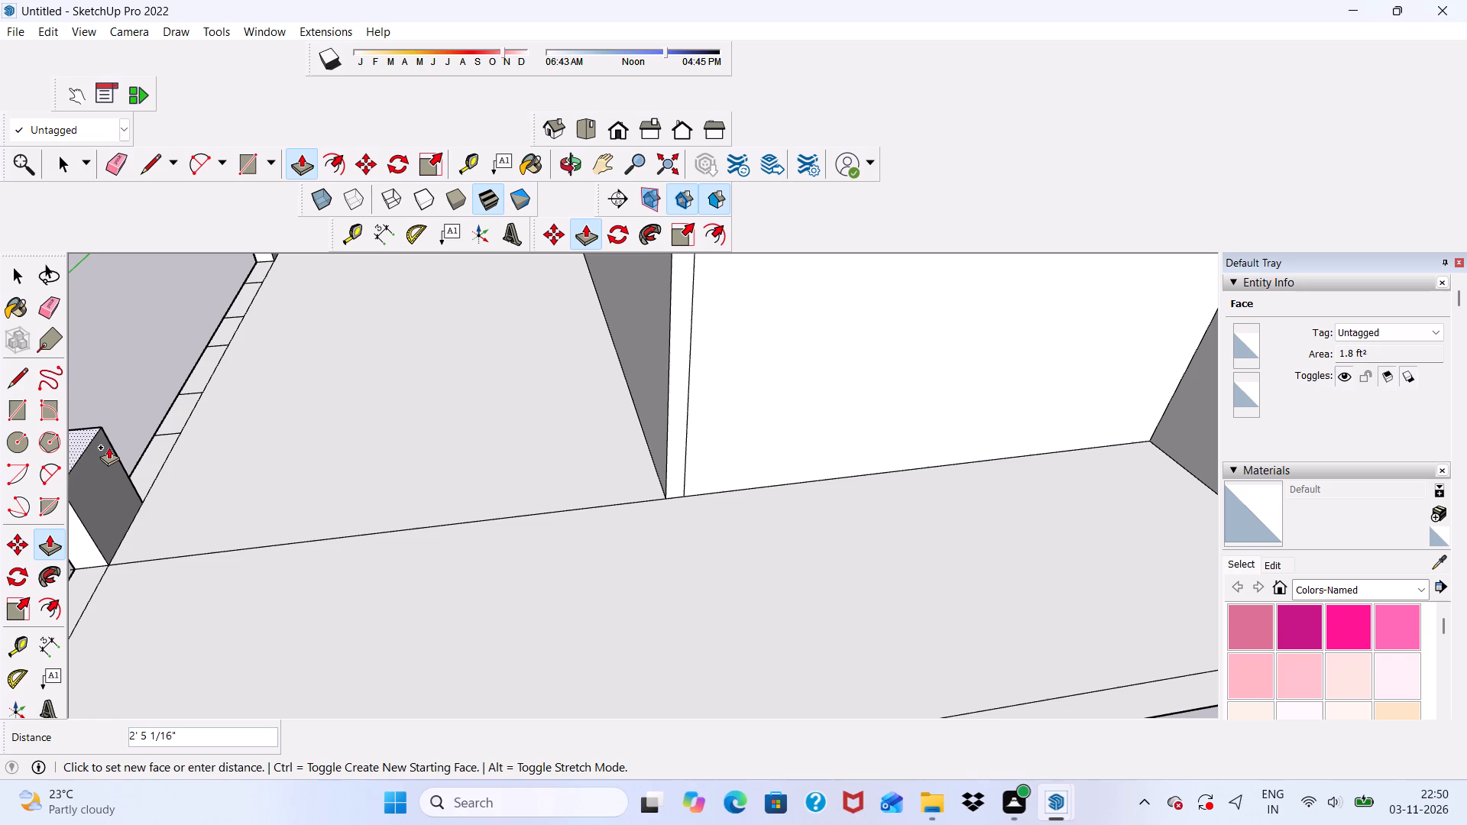
{"action": "type", "text": "10'"}
{"action": "key", "text": "Return"}
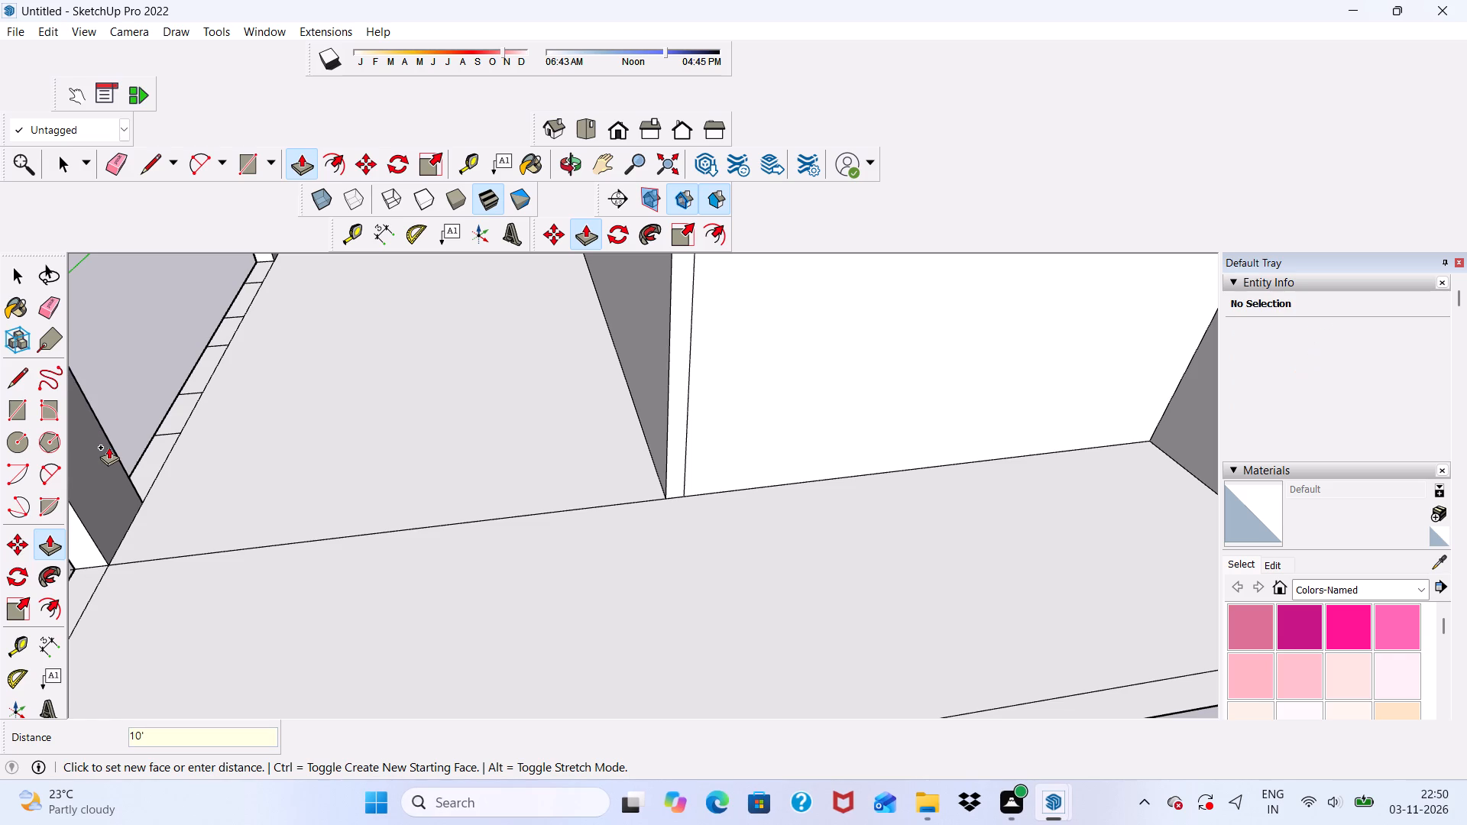
{"action": "scroll", "coordinate": [129, 503], "scroll_direction": "down", "scroll_amount": 12}
{"action": "scroll", "coordinate": [308, 500], "scroll_direction": "up", "scroll_amount": 7}
{"action": "scroll", "coordinate": [246, 493], "scroll_direction": "up", "scroll_amount": 6}
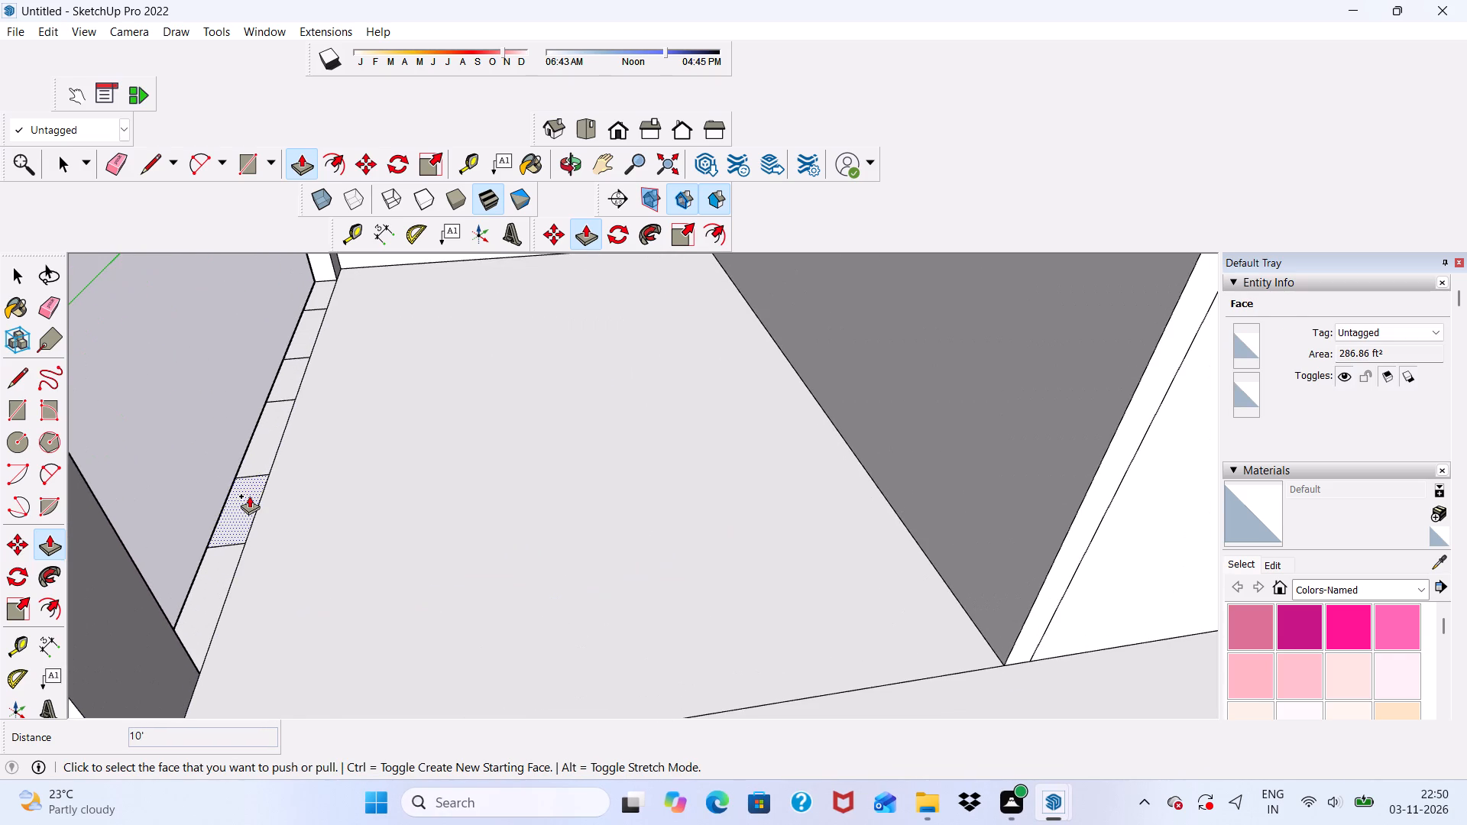
{"action": "left_click", "coordinate": [249, 496]}
{"action": "type", "text": "10'"}
{"action": "key", "text": "Return"}
Push/pull the remaining two segments of the wall with openings, toward the far wall, up 10' each.
{"action": "scroll", "coordinate": [300, 377], "scroll_direction": "up", "scroll_amount": 6}
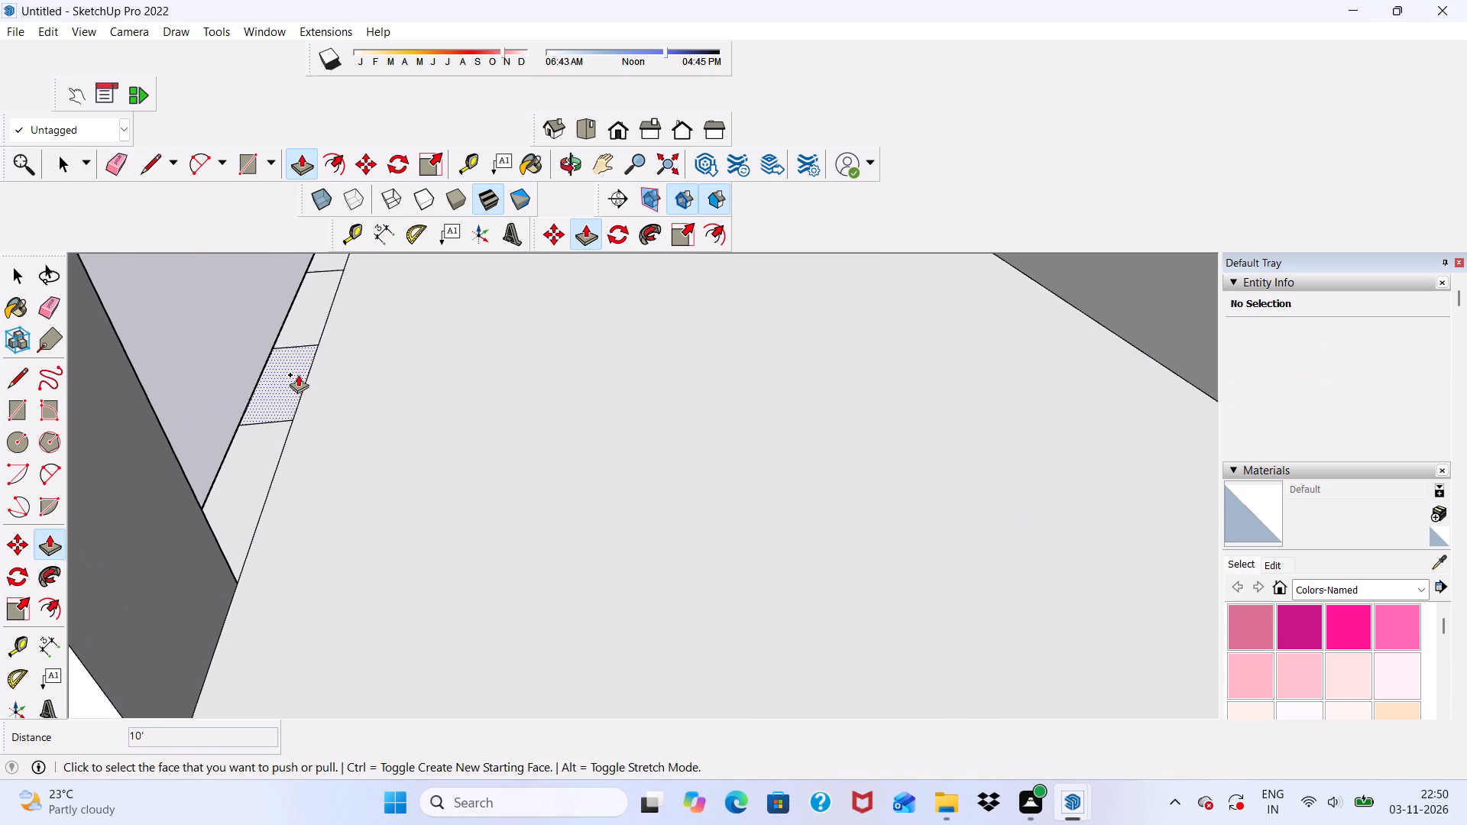
{"action": "left_click", "coordinate": [298, 374]}
{"action": "type", "text": "10'"}
{"action": "key", "text": "Return"}
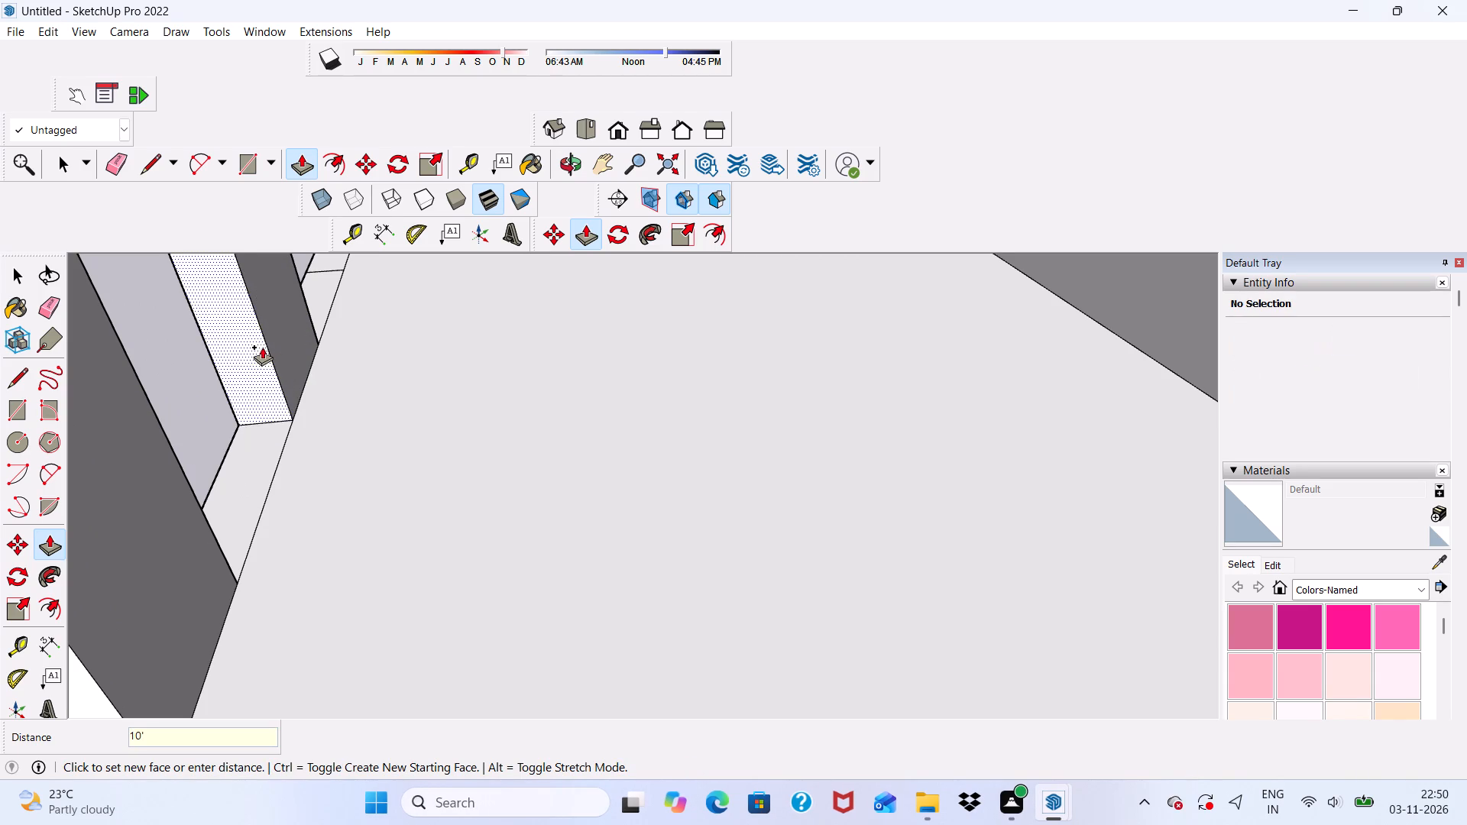
{"action": "scroll", "coordinate": [257, 394], "scroll_direction": "down", "scroll_amount": 5}
{"action": "scroll", "coordinate": [299, 461], "scroll_direction": "down", "scroll_amount": 6}
{"action": "scroll", "coordinate": [347, 303], "scroll_direction": "up", "scroll_amount": 6}
{"action": "scroll", "coordinate": [293, 385], "scroll_direction": "up", "scroll_amount": 3}
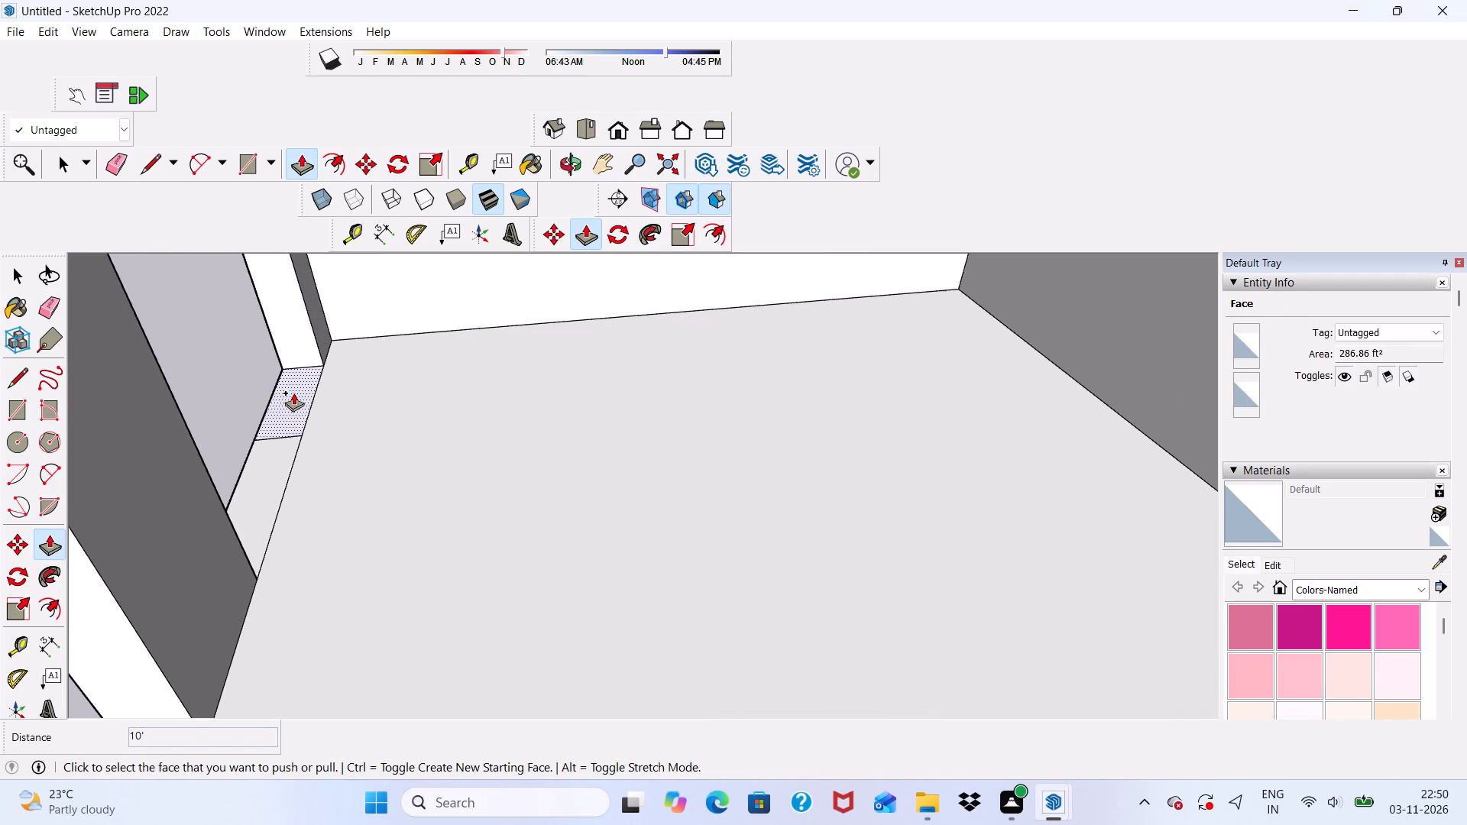
{"action": "left_click", "coordinate": [293, 393]}
{"action": "type", "text": "10'"}
{"action": "key", "text": "Return"}
{"action": "scroll", "coordinate": [223, 346], "scroll_direction": "down", "scroll_amount": 16}
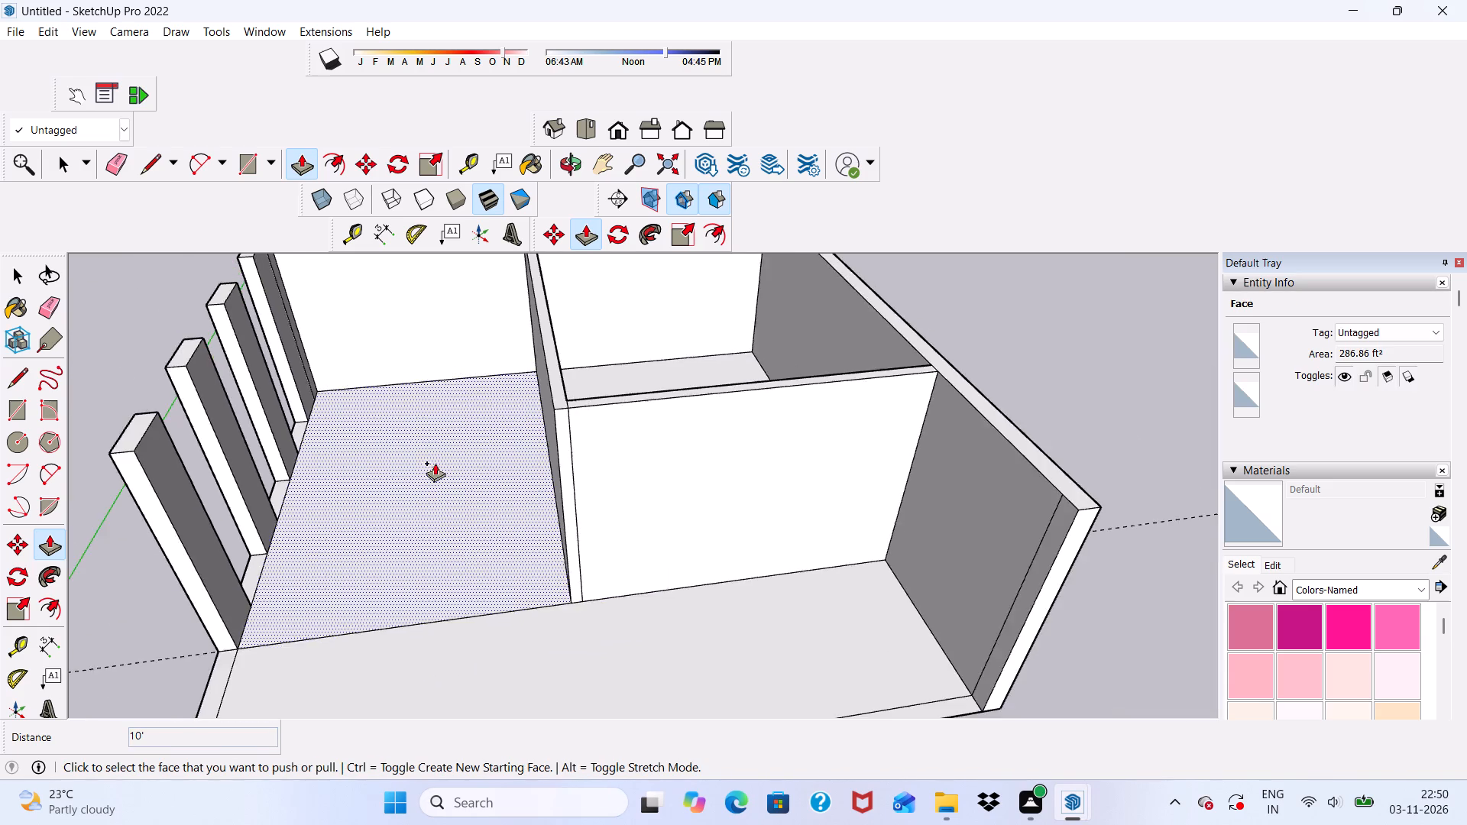
{"action": "middle_click_drag", "start_coordinate": [434, 473], "coordinate": [372, 408]}
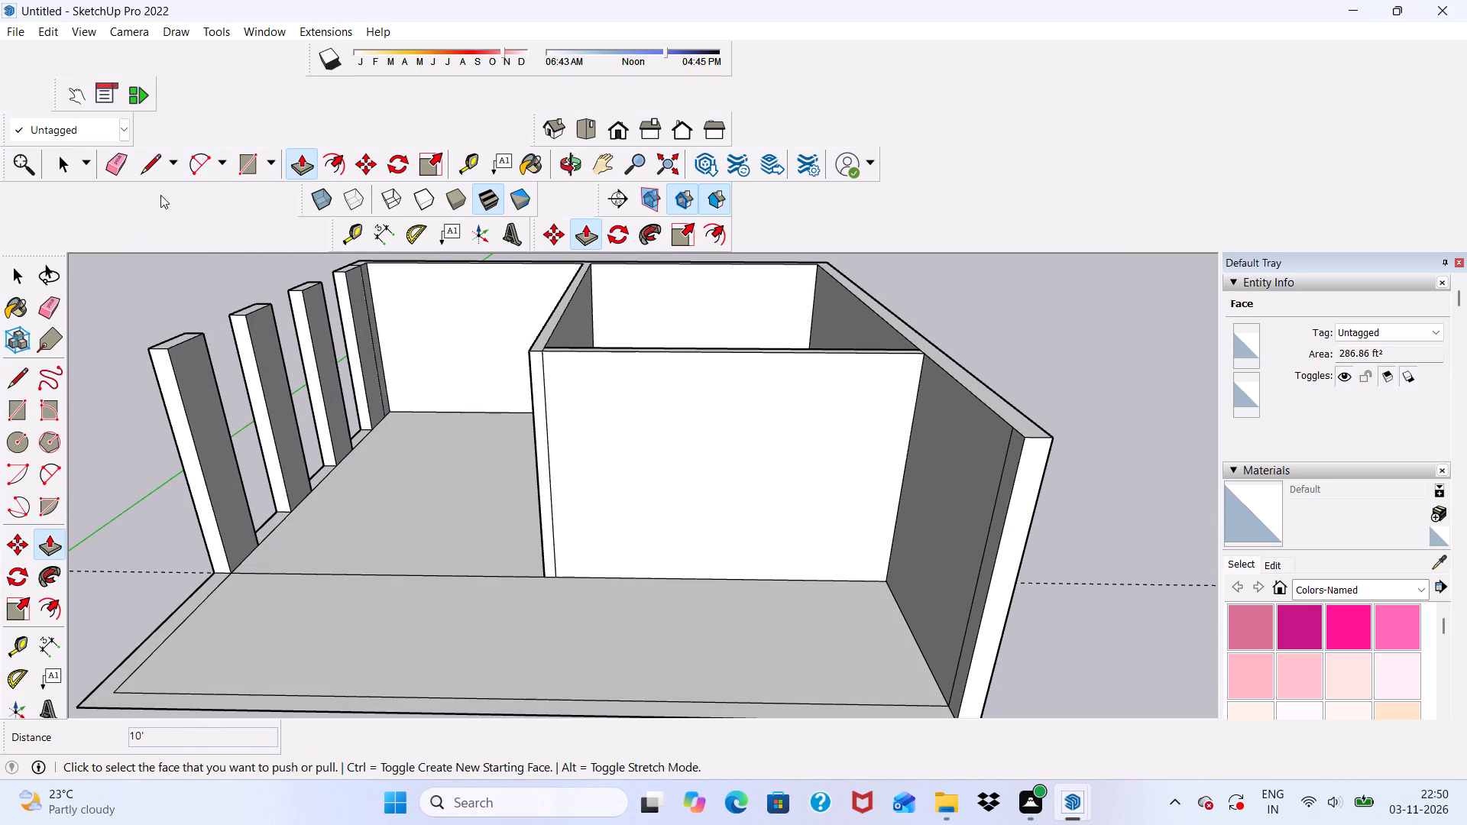
Draw a 30' by 29'3" roof rectangle on the wall tops, from the far outer corner to the end of the opposite outer wall.
{"action": "left_click", "coordinate": [237, 162]}
{"action": "scroll", "coordinate": [417, 418], "scroll_direction": "down", "scroll_amount": 6}
{"action": "middle_click_drag", "start_coordinate": [483, 527], "coordinate": [621, 574]}
{"action": "scroll", "coordinate": [332, 399], "scroll_direction": "up", "scroll_amount": 6}
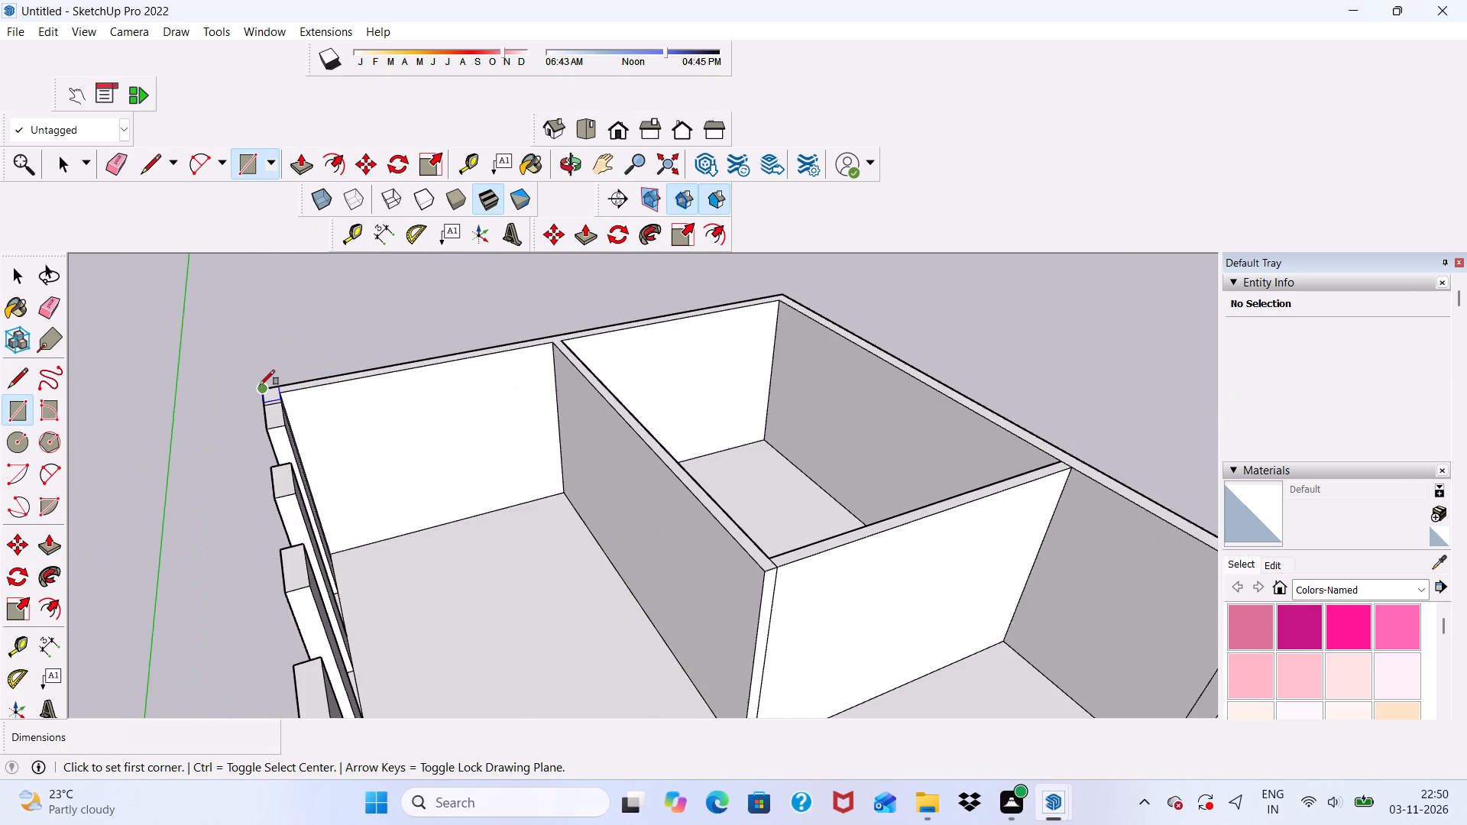
{"action": "scroll", "coordinate": [264, 391], "scroll_direction": "up", "scroll_amount": 3}
{"action": "left_click", "coordinate": [257, 387]}
{"action": "scroll", "coordinate": [427, 402], "scroll_direction": "down", "scroll_amount": 5}
{"action": "scroll", "coordinate": [587, 362], "scroll_direction": "down", "scroll_amount": 4}
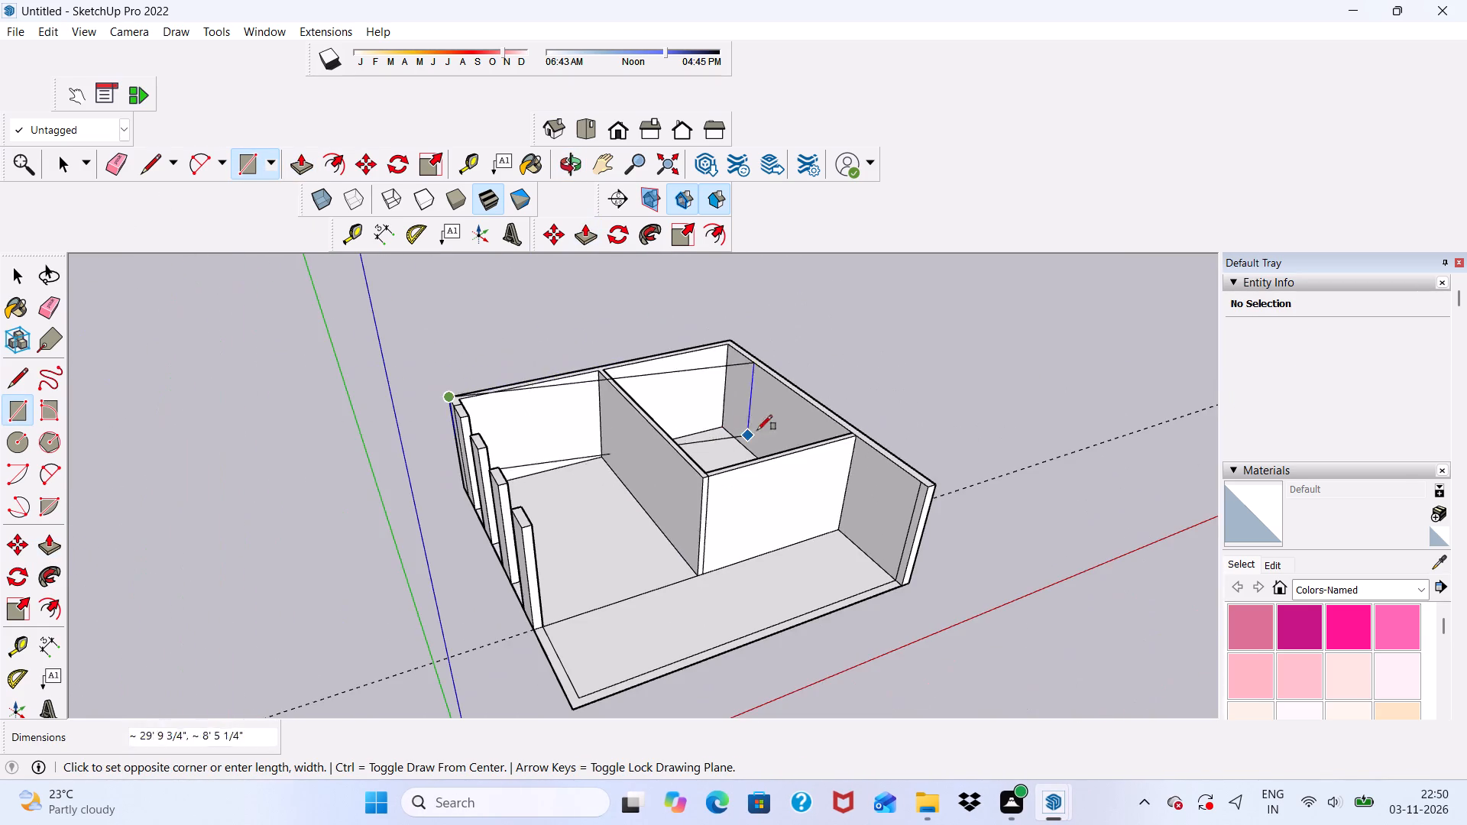
{"action": "scroll", "coordinate": [248, 338], "scroll_direction": "down", "scroll_amount": 7}
{"action": "scroll", "coordinate": [665, 404], "scroll_direction": "up", "scroll_amount": 5}
{"action": "scroll", "coordinate": [552, 367], "scroll_direction": "down", "scroll_amount": 7}
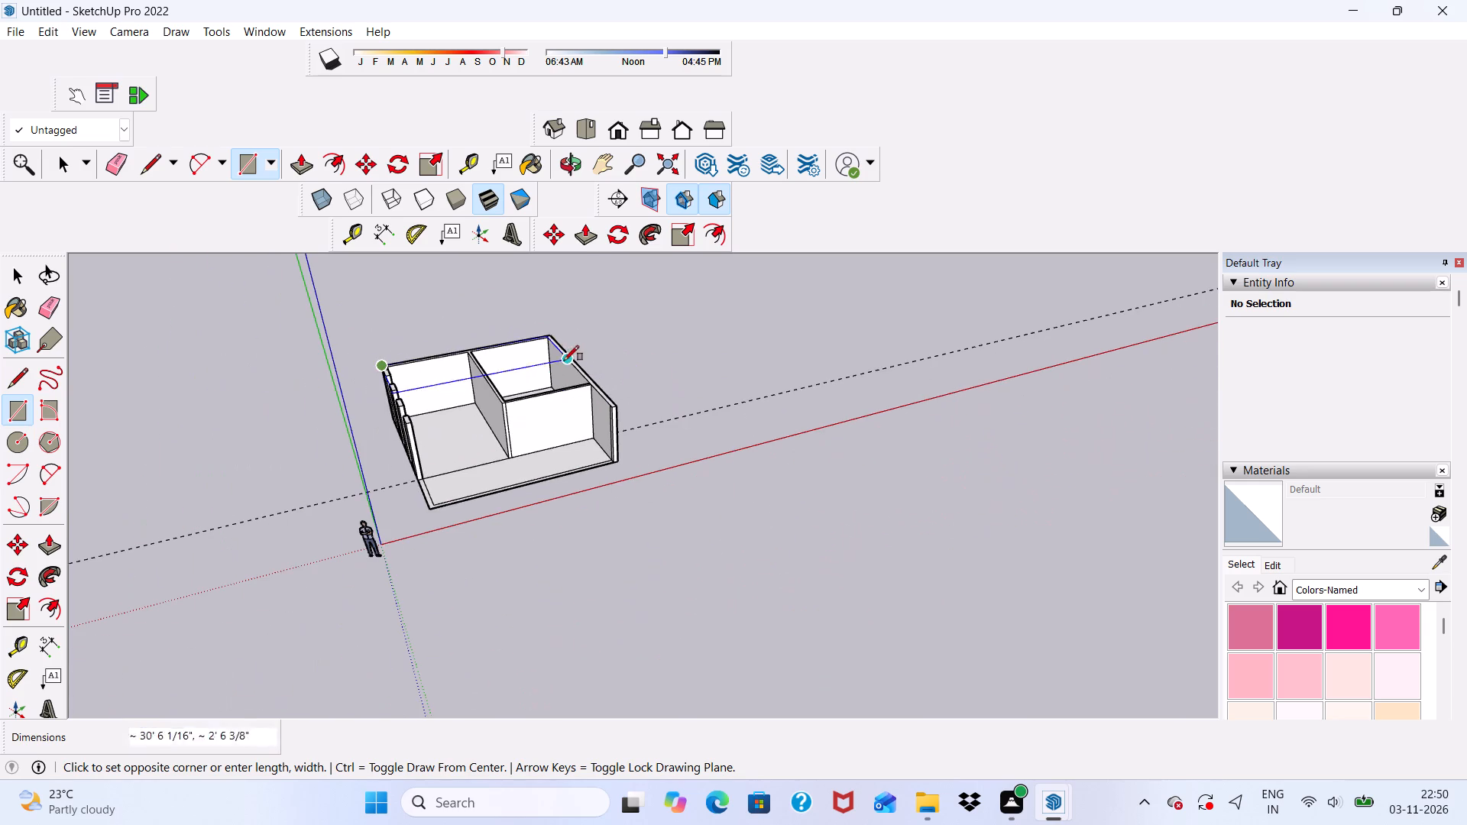
{"action": "scroll", "coordinate": [607, 410], "scroll_direction": "up", "scroll_amount": 4}
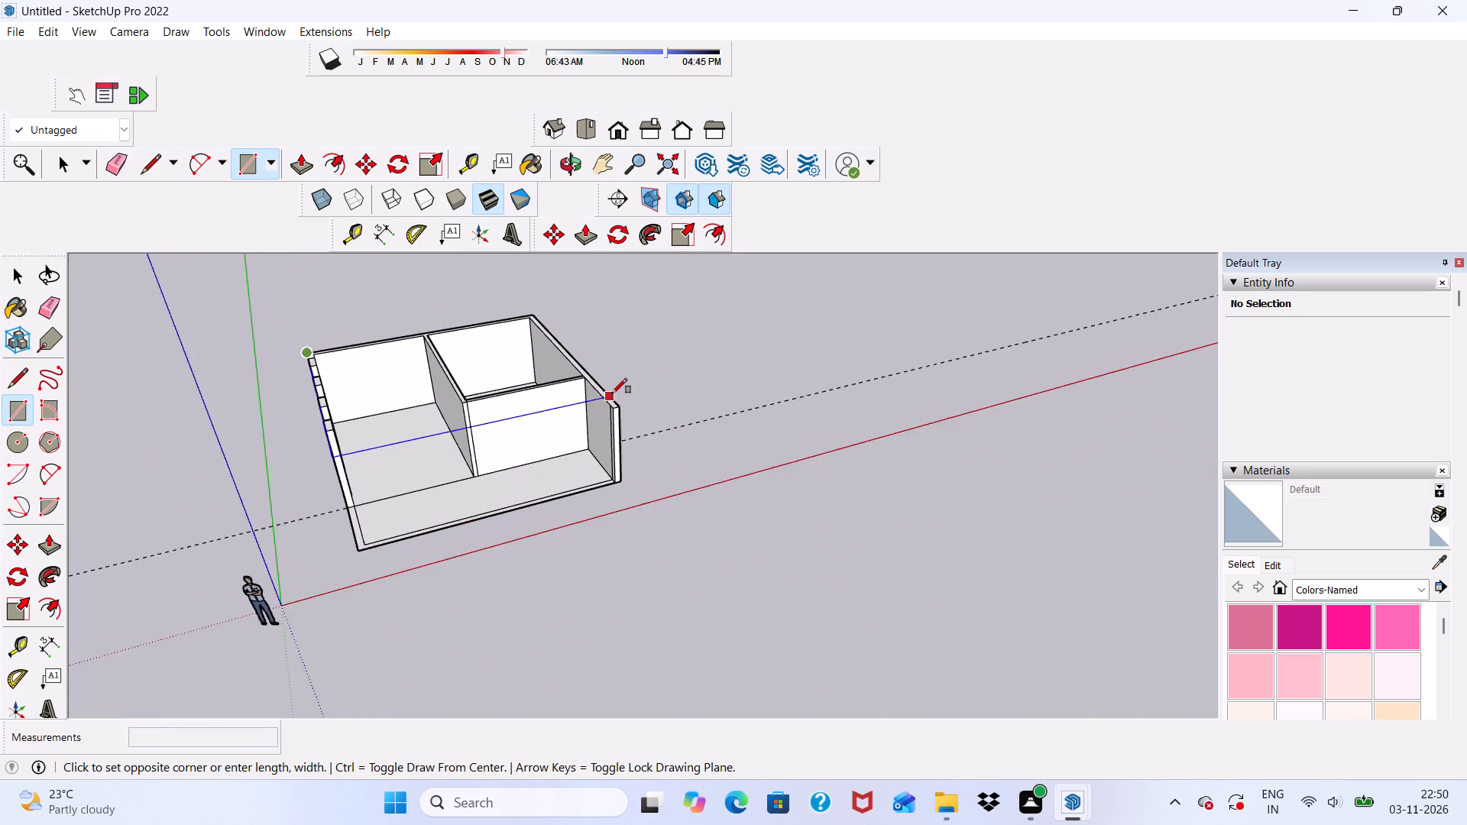
{"action": "scroll", "coordinate": [614, 412], "scroll_direction": "up", "scroll_amount": 2}
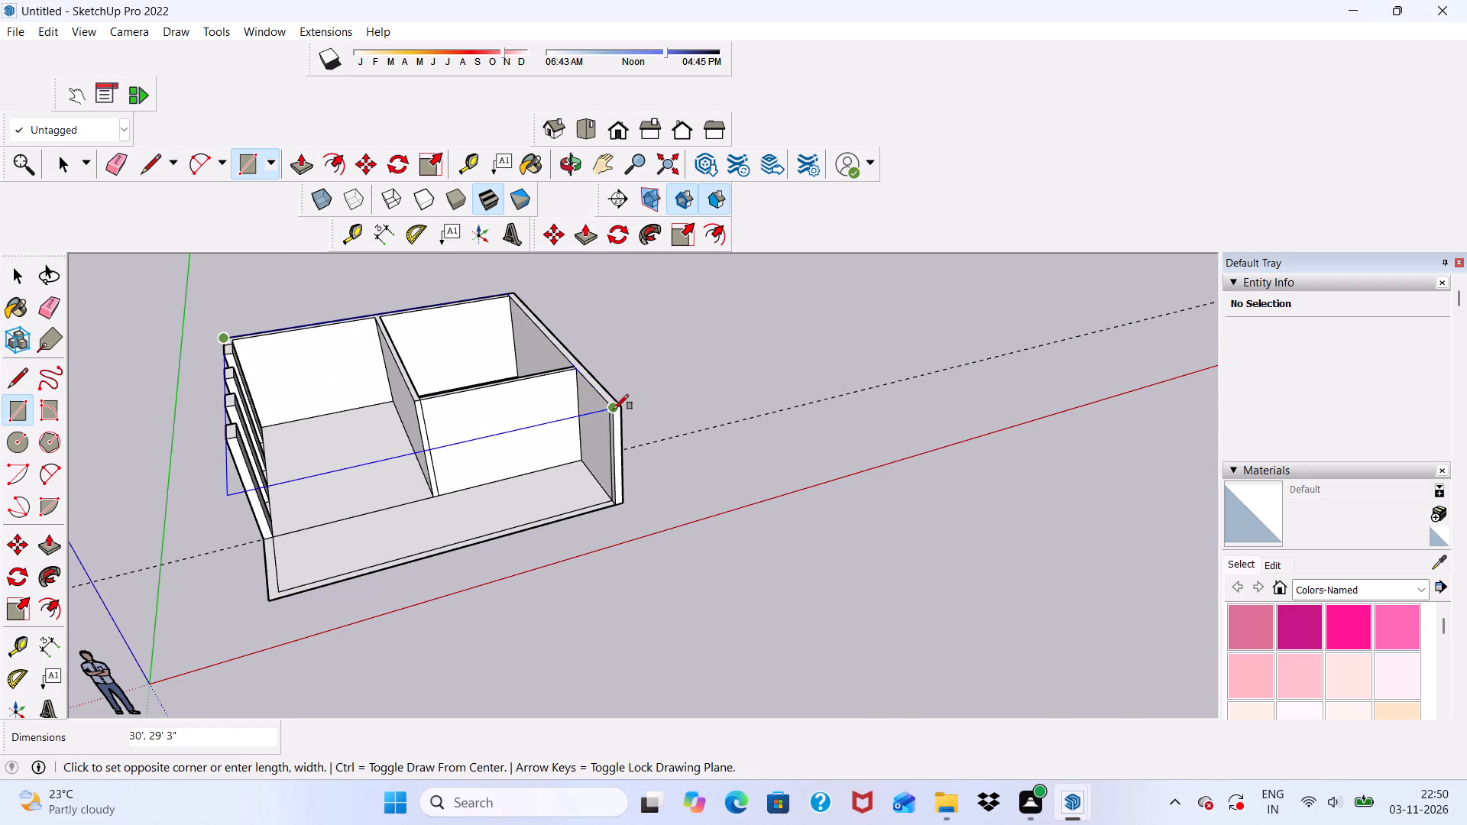
{"action": "left_click", "coordinate": [614, 409]}
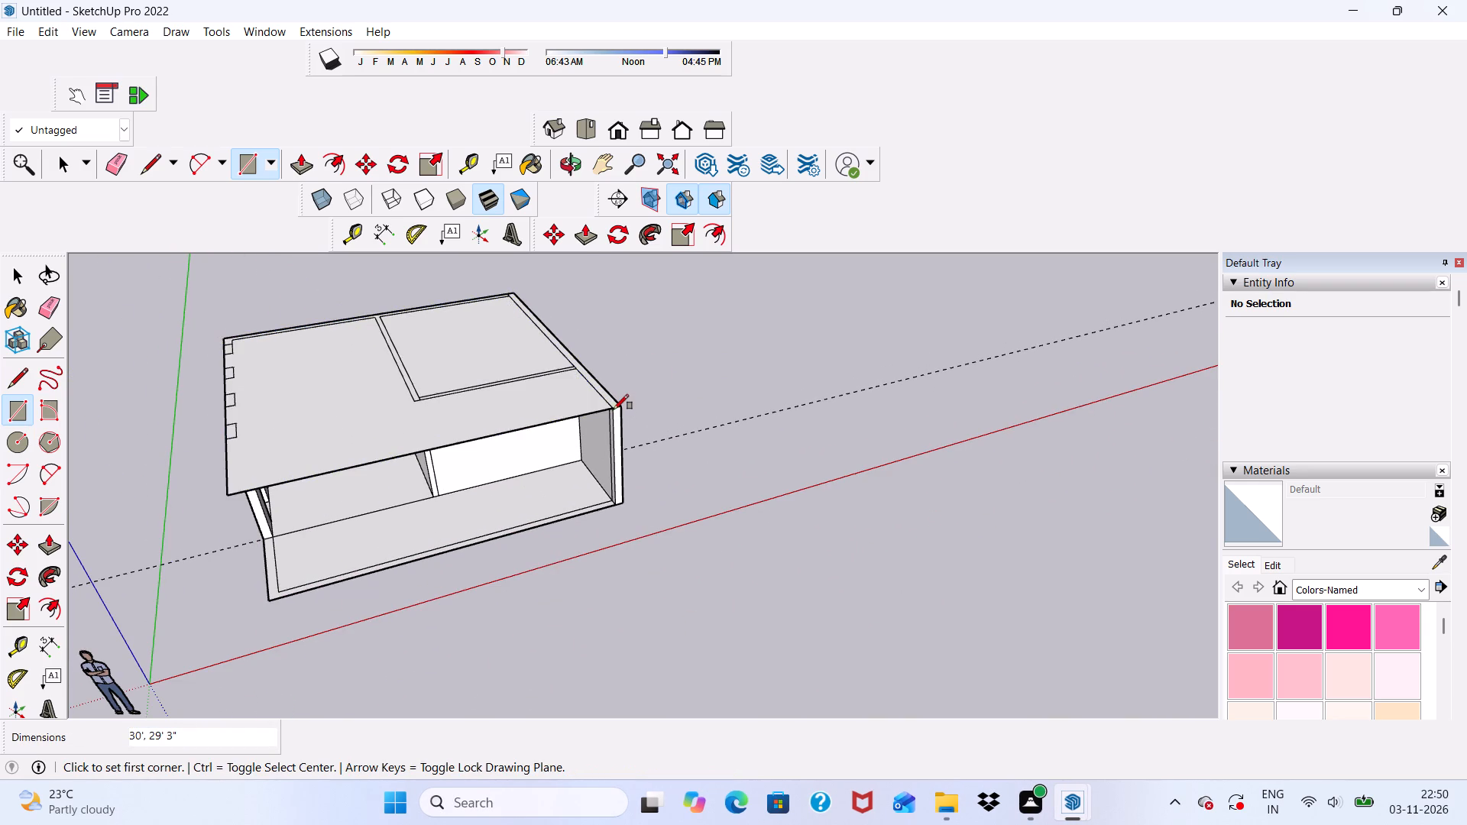
Delete the three outer faces covering the openings between the raised wall segments.
{"action": "scroll", "coordinate": [550, 434], "scroll_direction": "down", "scroll_amount": 1}
{"action": "middle_click_drag", "start_coordinate": [514, 441], "coordinate": [786, 323]}
{"action": "scroll", "coordinate": [377, 449], "scroll_direction": "up", "scroll_amount": 5}
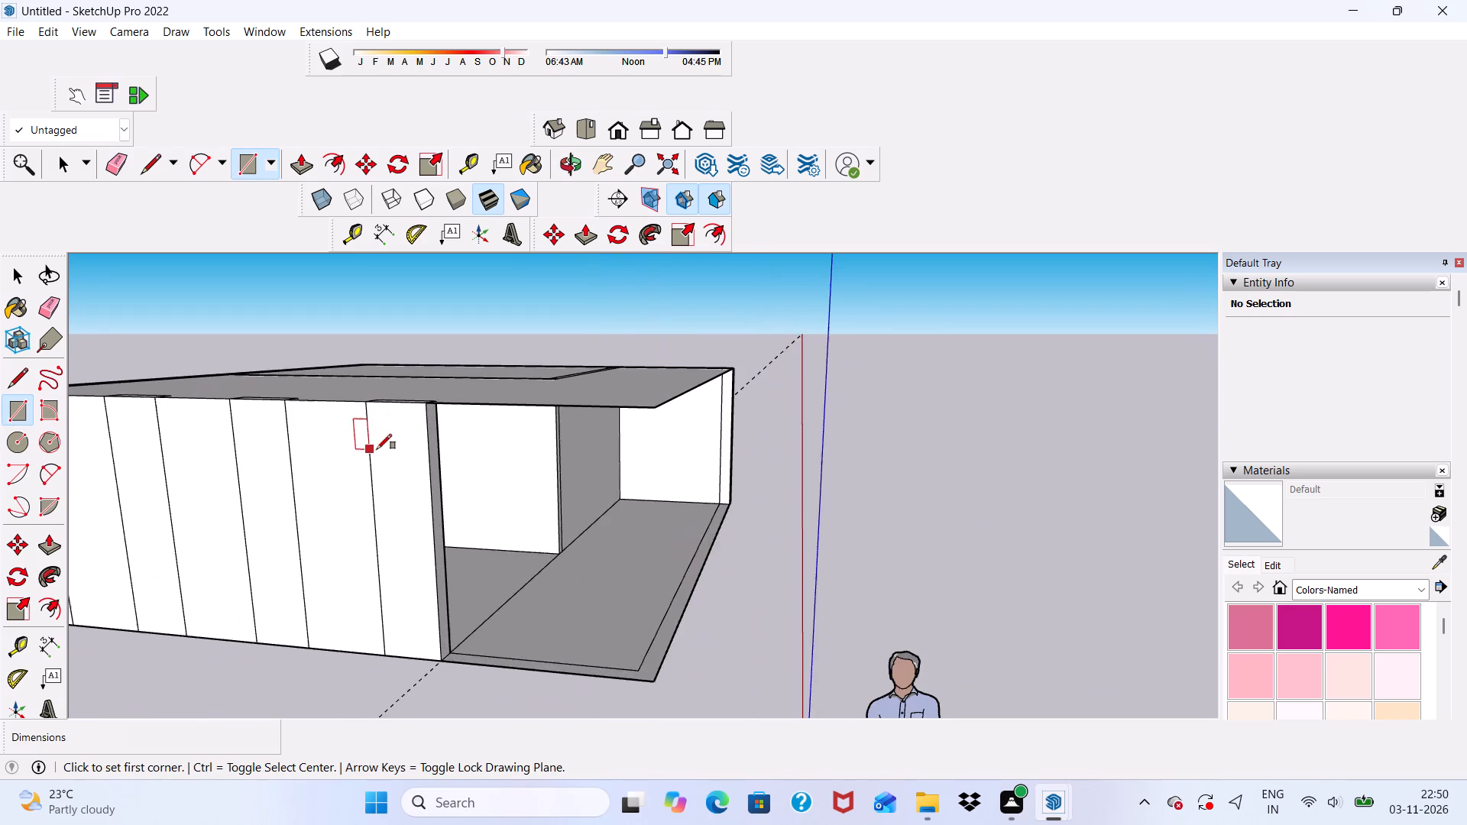
{"action": "scroll", "coordinate": [427, 451], "scroll_direction": "down", "scroll_amount": 1}
{"action": "middle_click_drag", "start_coordinate": [430, 452], "coordinate": [407, 519]}
{"action": "scroll", "coordinate": [337, 516], "scroll_direction": "up", "scroll_amount": 3}
{"action": "key", "text": "space"}
{"action": "left_click", "coordinate": [342, 499]}
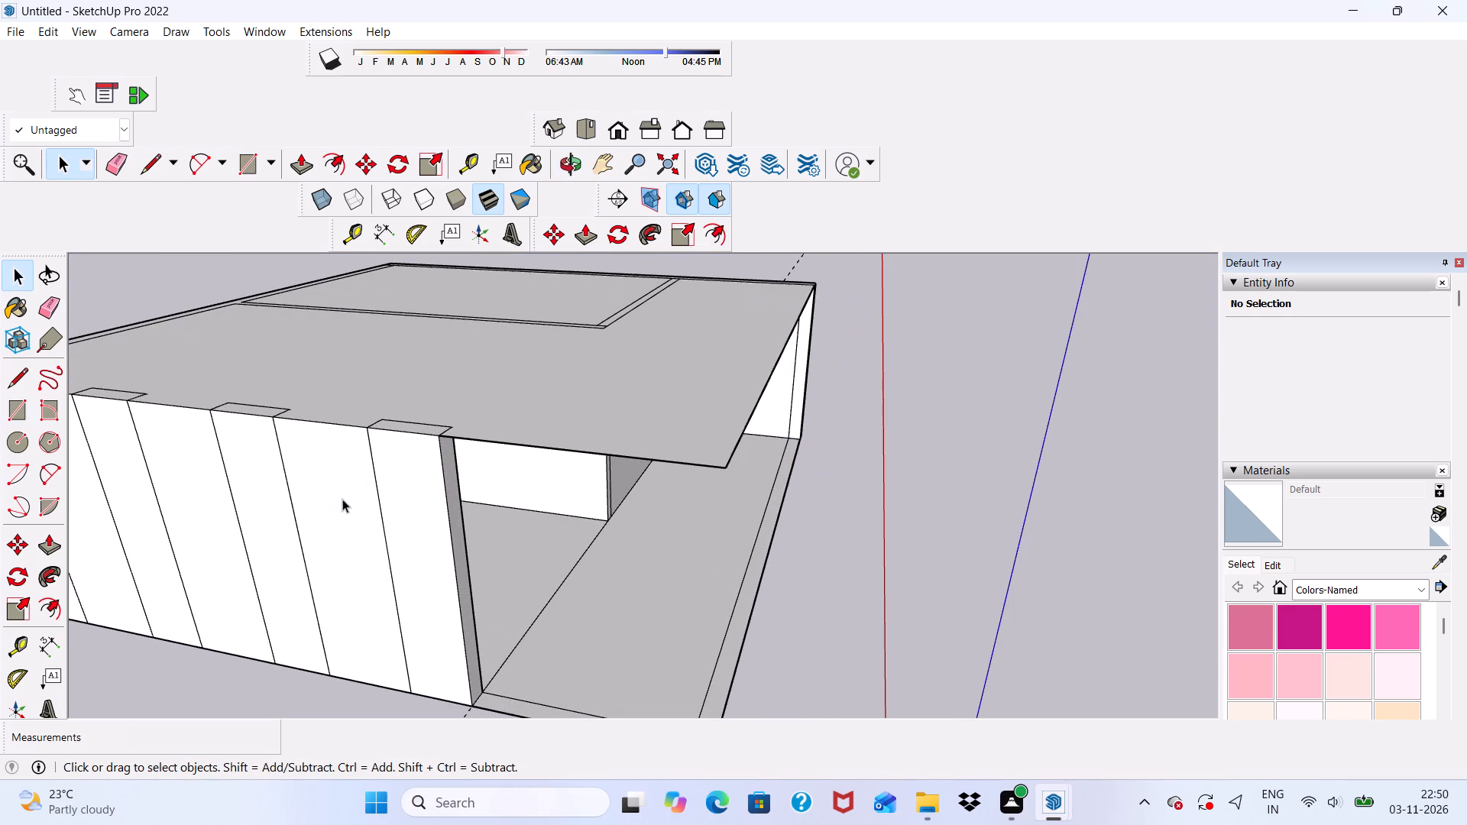
{"action": "key", "text": "Delete"}
{"action": "scroll", "coordinate": [126, 493], "scroll_direction": "up", "scroll_amount": 3}
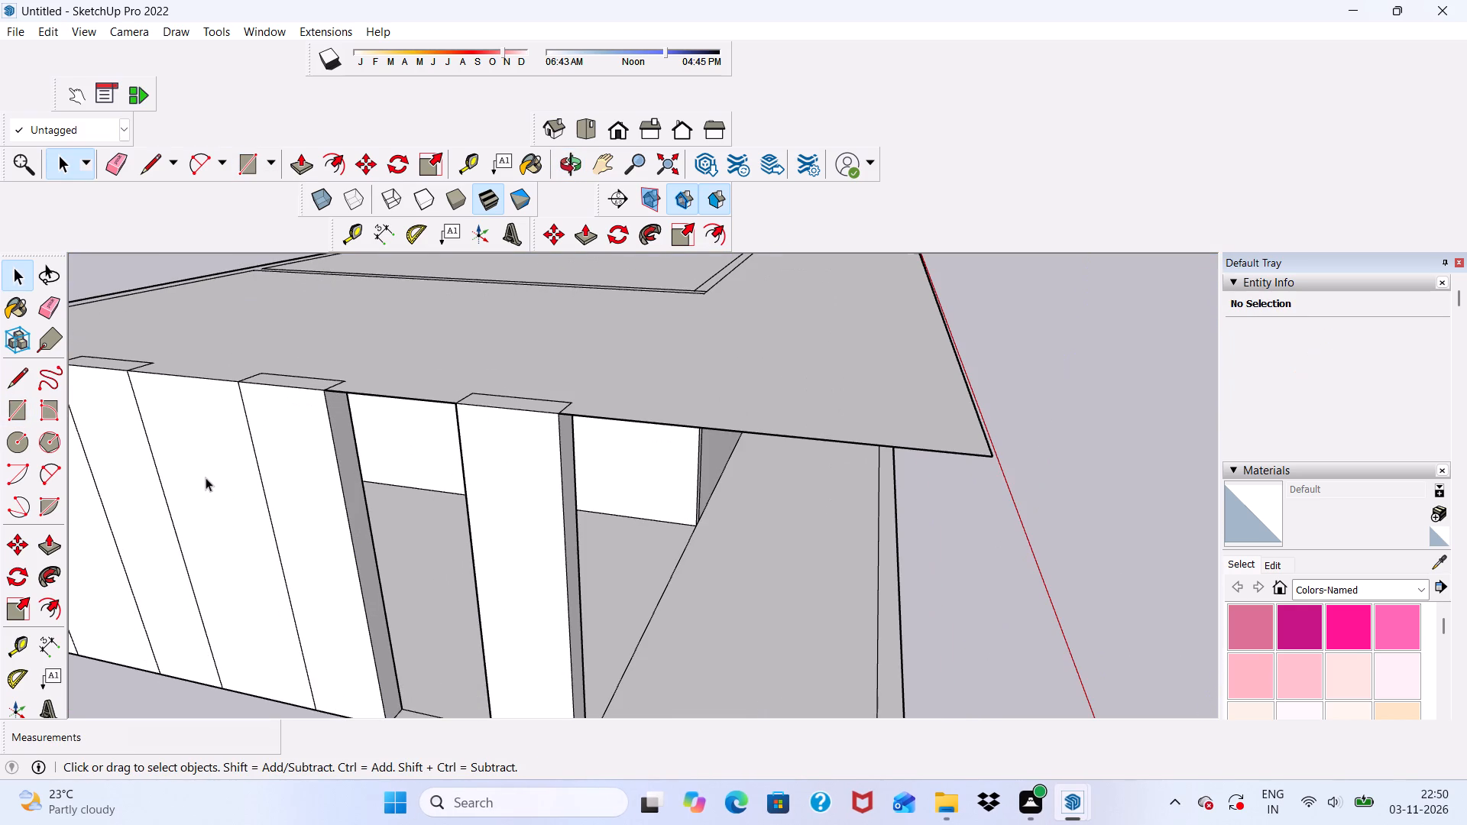
{"action": "left_click", "coordinate": [206, 477]}
{"action": "key", "text": "Delete"}
{"action": "scroll", "coordinate": [211, 488], "scroll_direction": "down", "scroll_amount": 10}
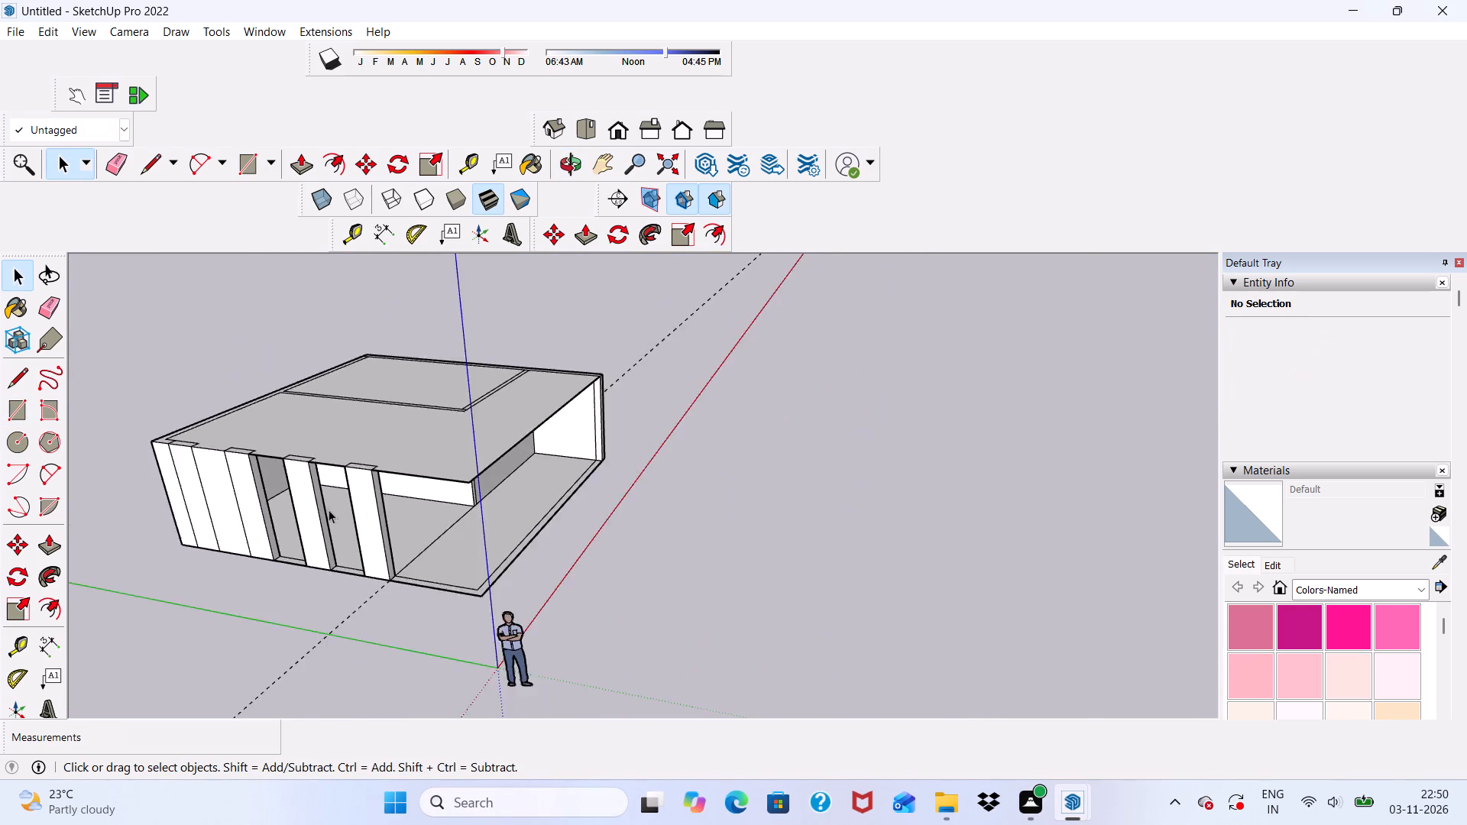
{"action": "middle_click_drag", "start_coordinate": [329, 510], "coordinate": [0, 494]}
{"action": "middle_click_drag", "start_coordinate": [445, 498], "coordinate": [327, 451]}
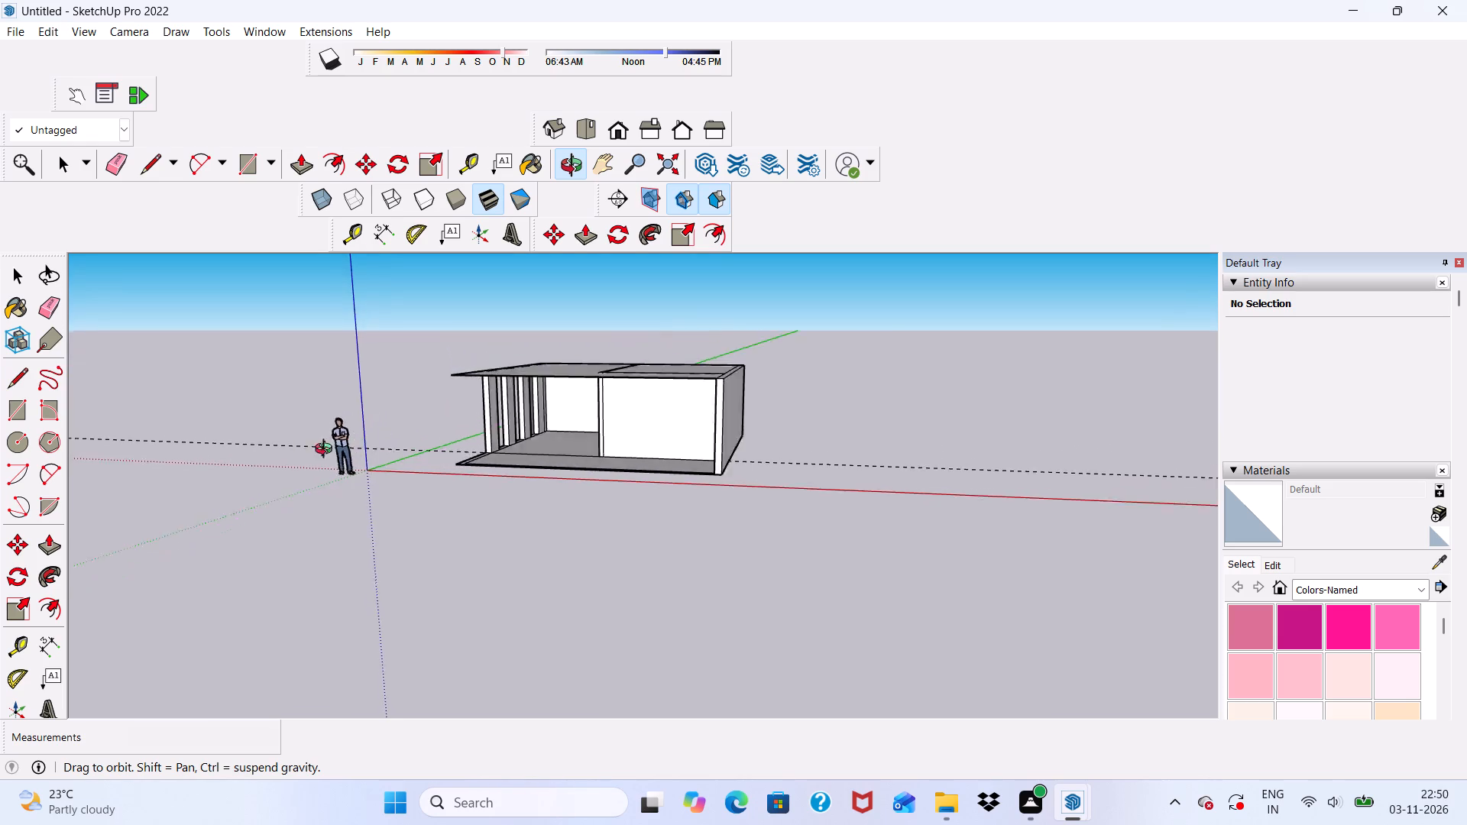
{"action": "middle_click_drag", "start_coordinate": [327, 451], "coordinate": [689, 460]}
{"action": "scroll", "coordinate": [456, 461], "scroll_direction": "up", "scroll_amount": 9}
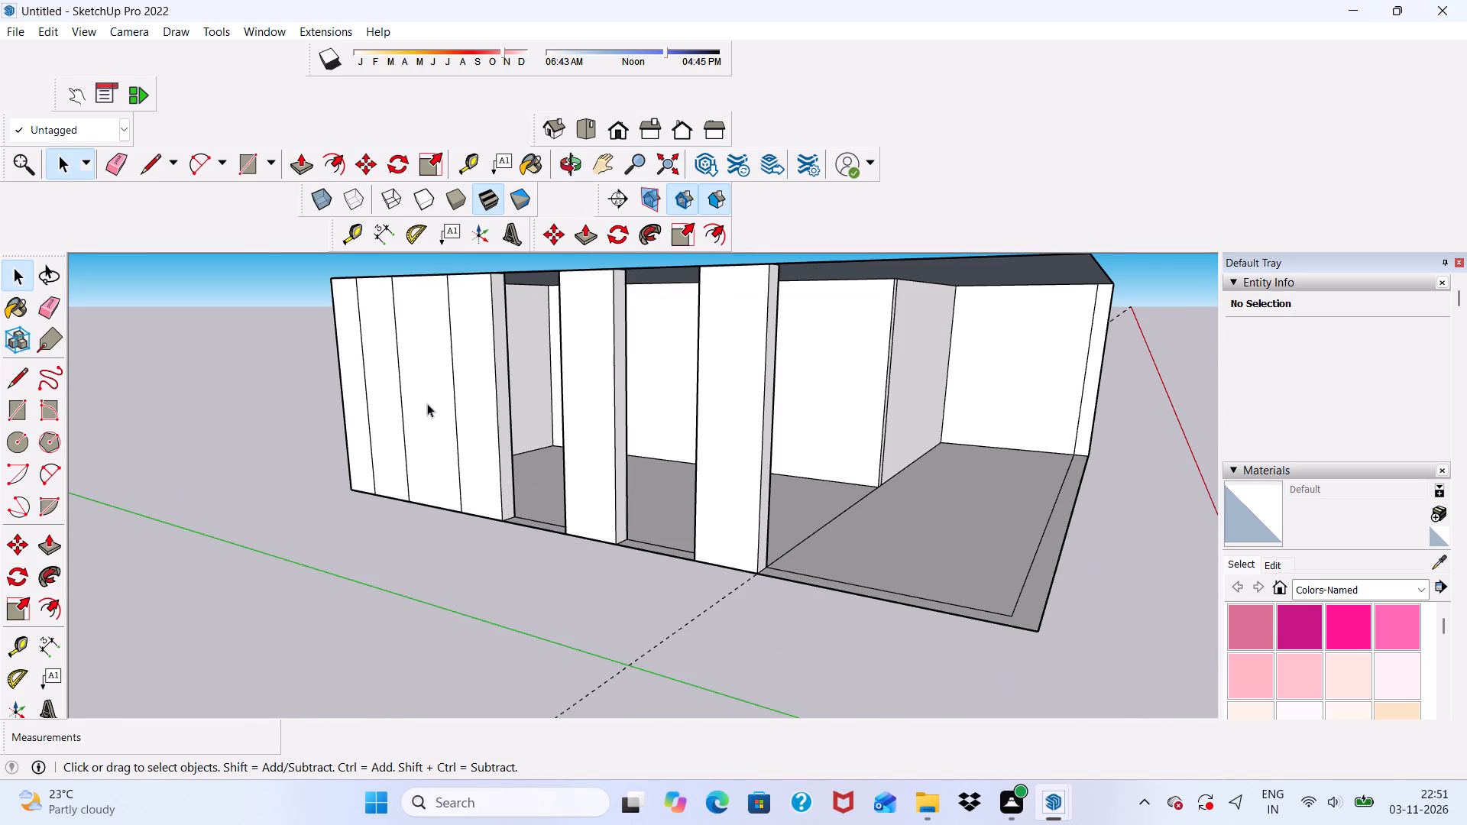
{"action": "left_click", "coordinate": [427, 403]}
{"action": "key", "text": "Delete"}
Push/pull the large L-shaped roof face over the rooms up 3".
{"action": "scroll", "coordinate": [354, 396], "scroll_direction": "up", "scroll_amount": 3}
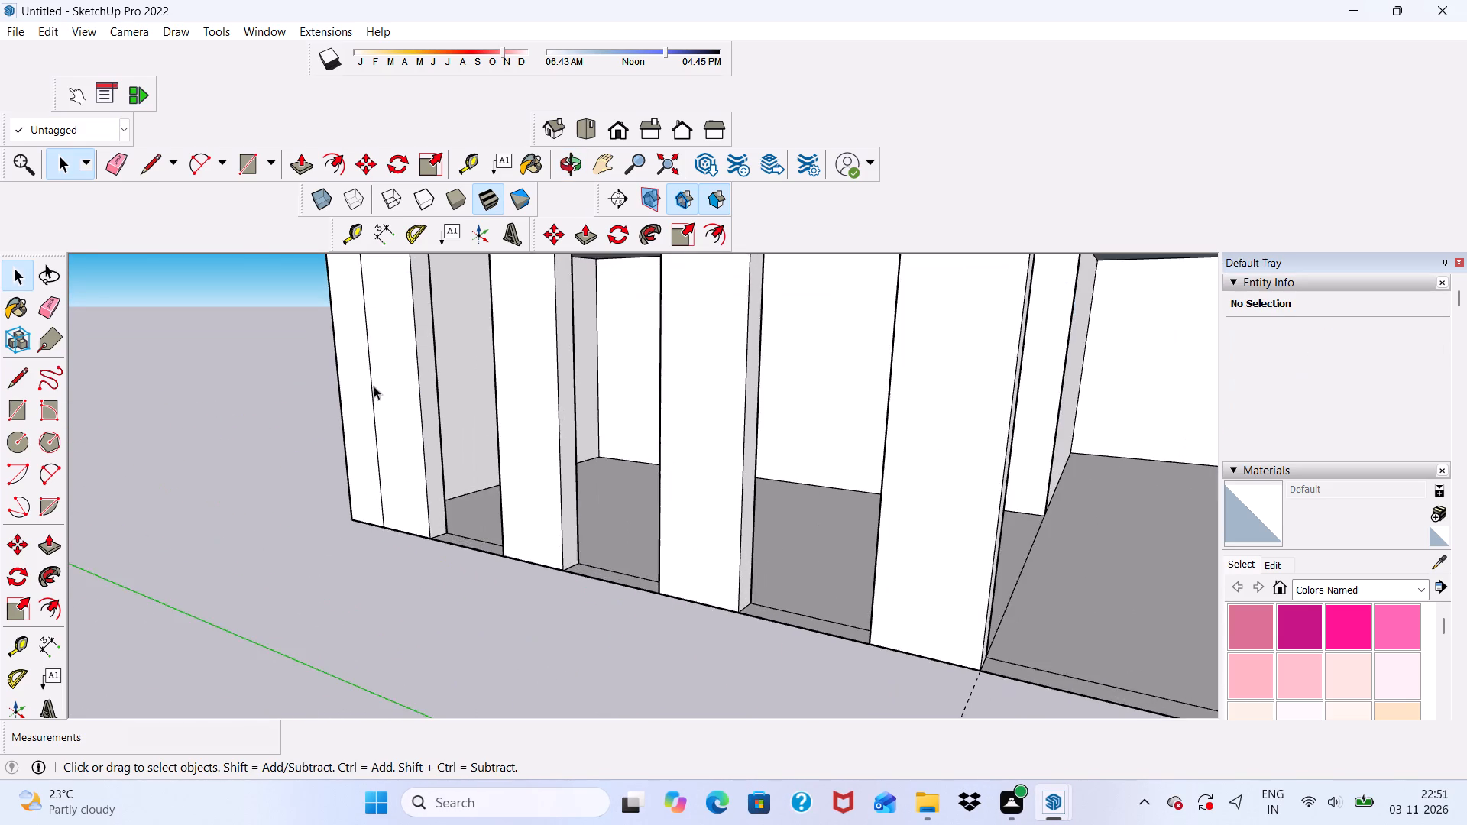
{"action": "scroll", "coordinate": [378, 384], "scroll_direction": "down", "scroll_amount": 6}
{"action": "scroll", "coordinate": [442, 416], "scroll_direction": "up", "scroll_amount": 1}
{"action": "middle_click_drag", "start_coordinate": [438, 422], "coordinate": [161, 471]}
{"action": "scroll", "coordinate": [217, 451], "scroll_direction": "up", "scroll_amount": 1}
{"action": "scroll", "coordinate": [389, 404], "scroll_direction": "down", "scroll_amount": 4}
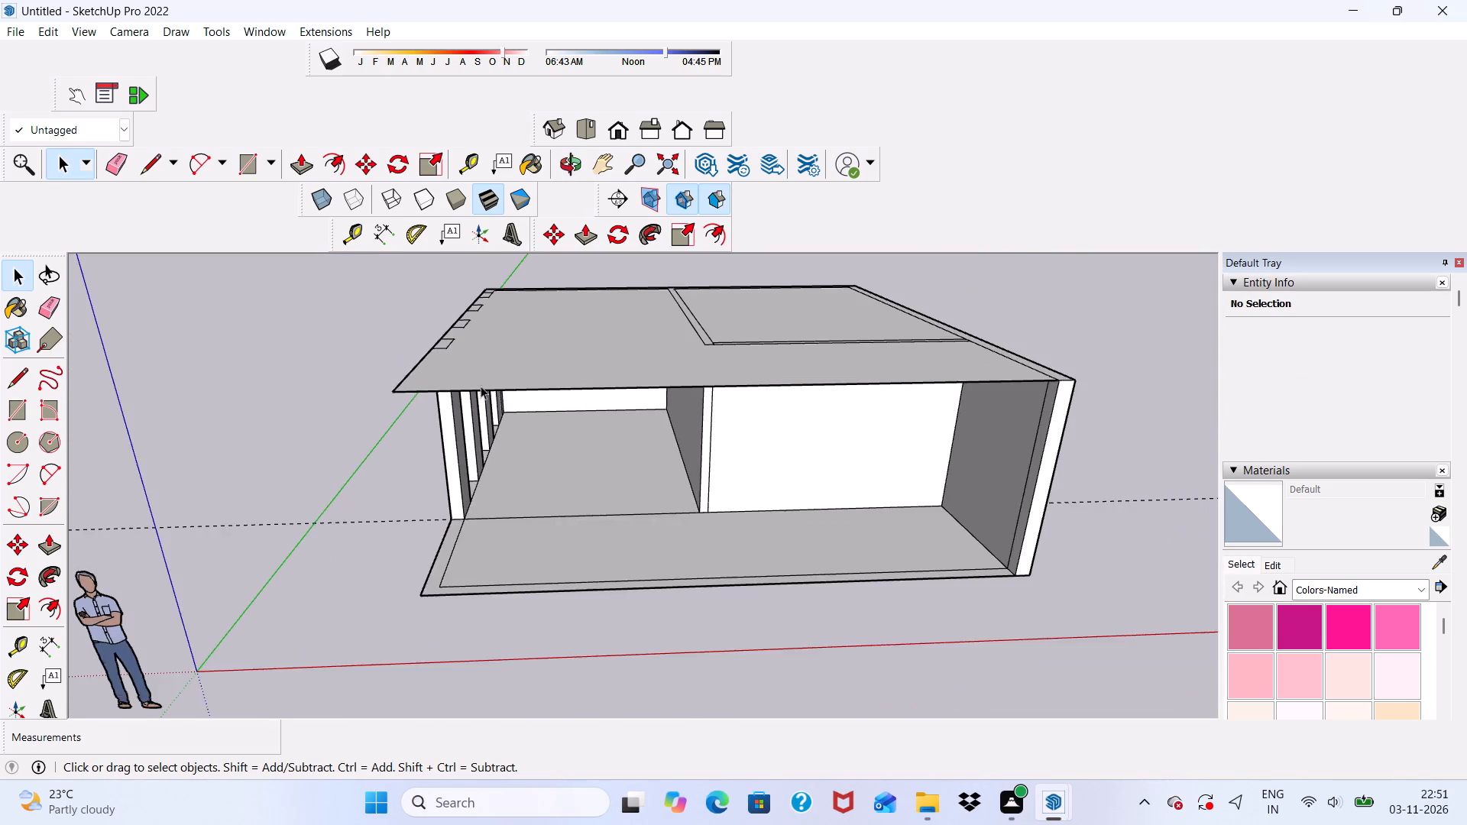
{"action": "scroll", "coordinate": [492, 329], "scroll_direction": "up", "scroll_amount": 1}
{"action": "middle_click_drag", "start_coordinate": [493, 329], "coordinate": [495, 383]}
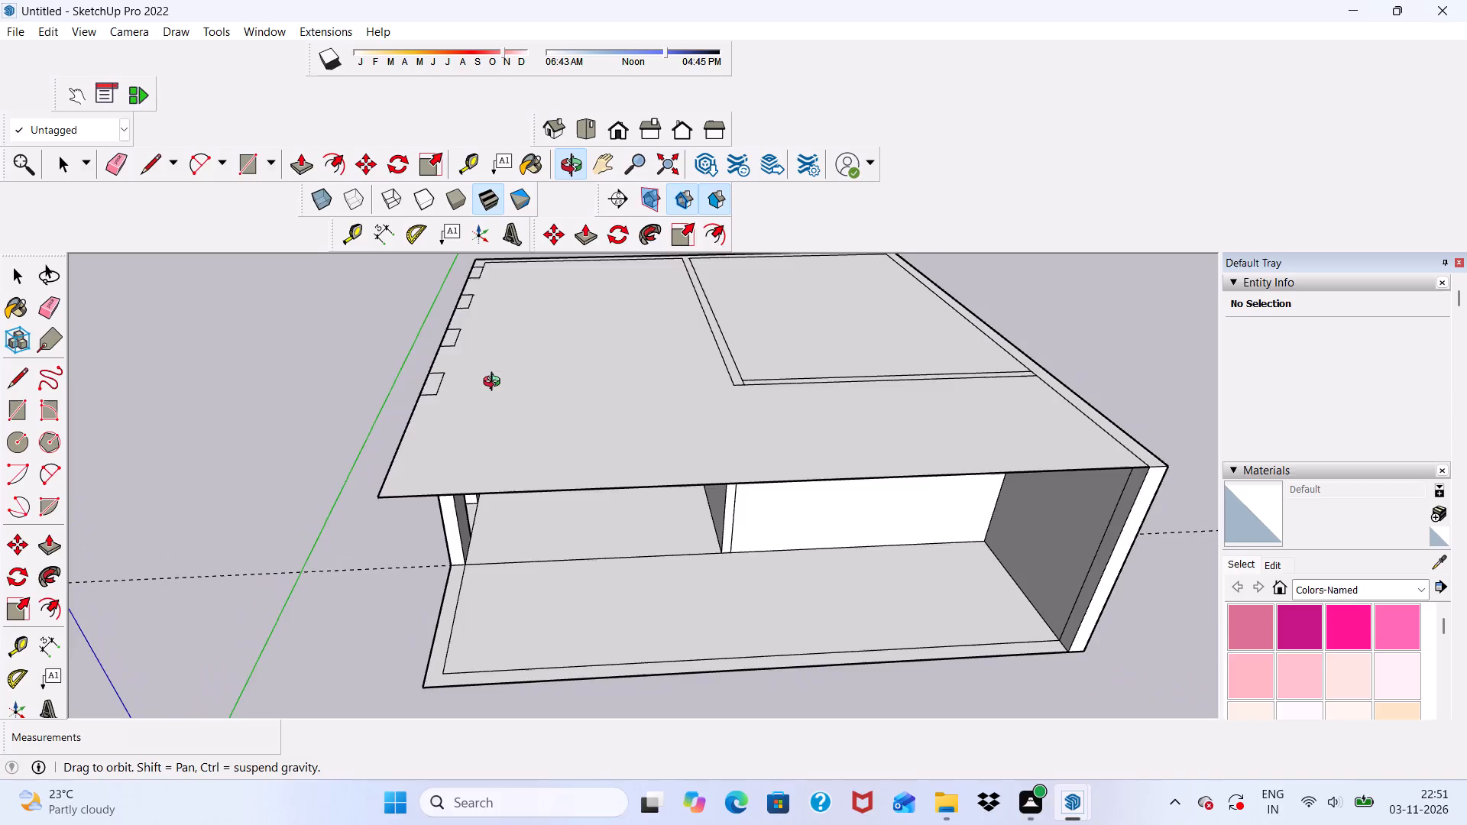
{"action": "middle_click_drag", "start_coordinate": [495, 383], "coordinate": [500, 419]}
{"action": "left_click", "coordinate": [310, 160]}
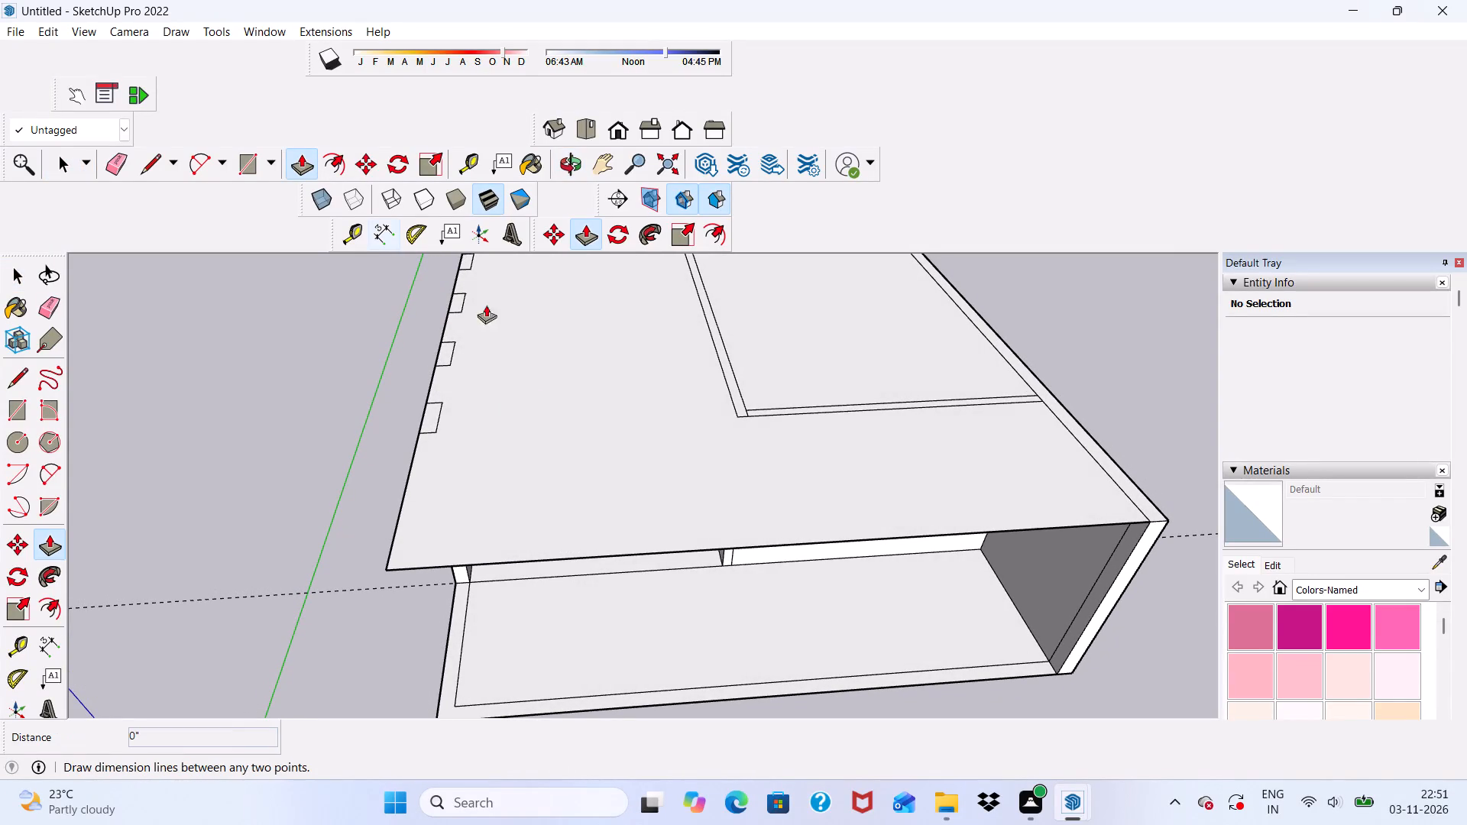
{"action": "left_click", "coordinate": [546, 422]}
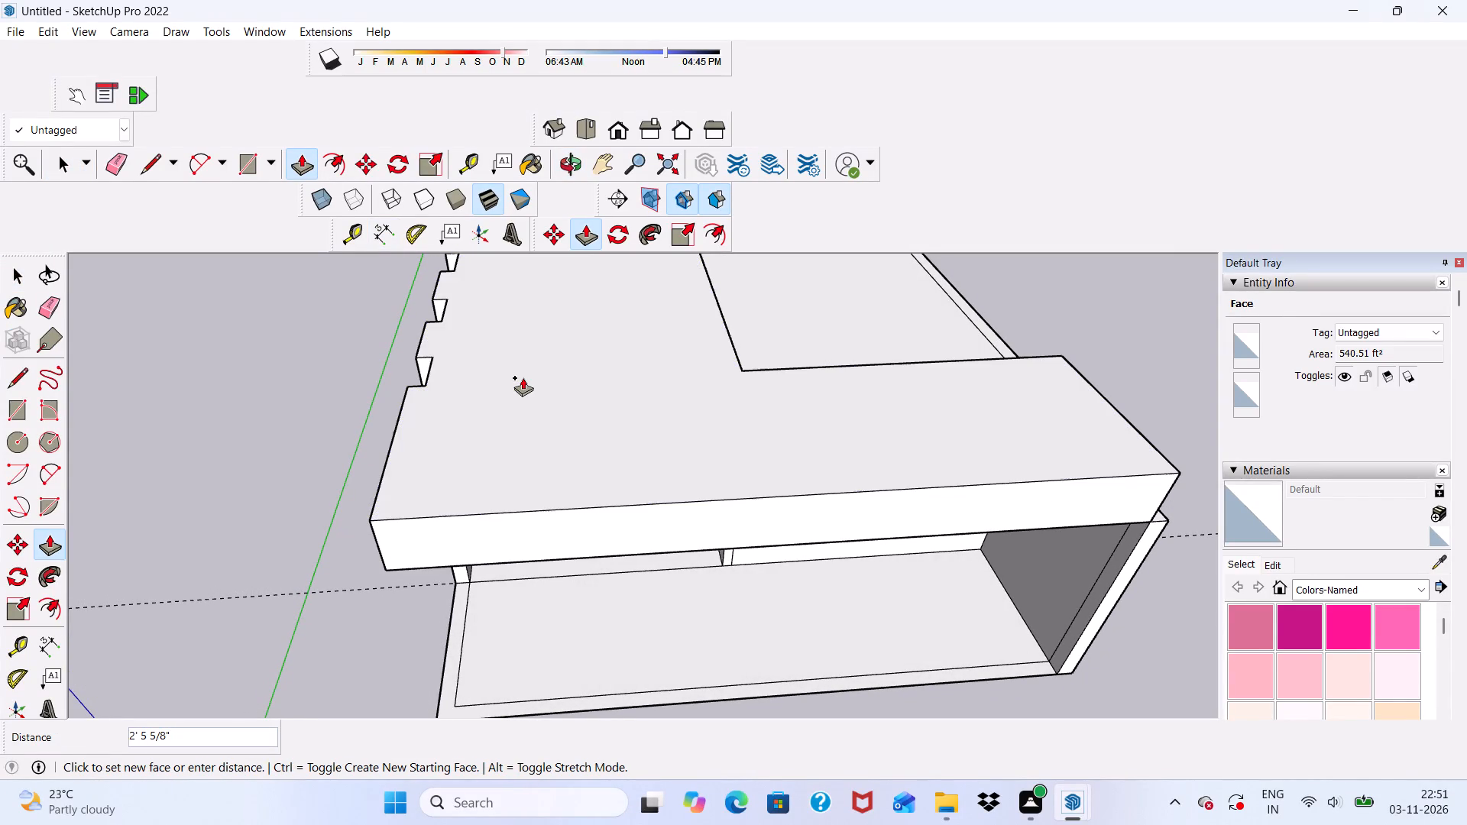
{"action": "key", "text": "3"}
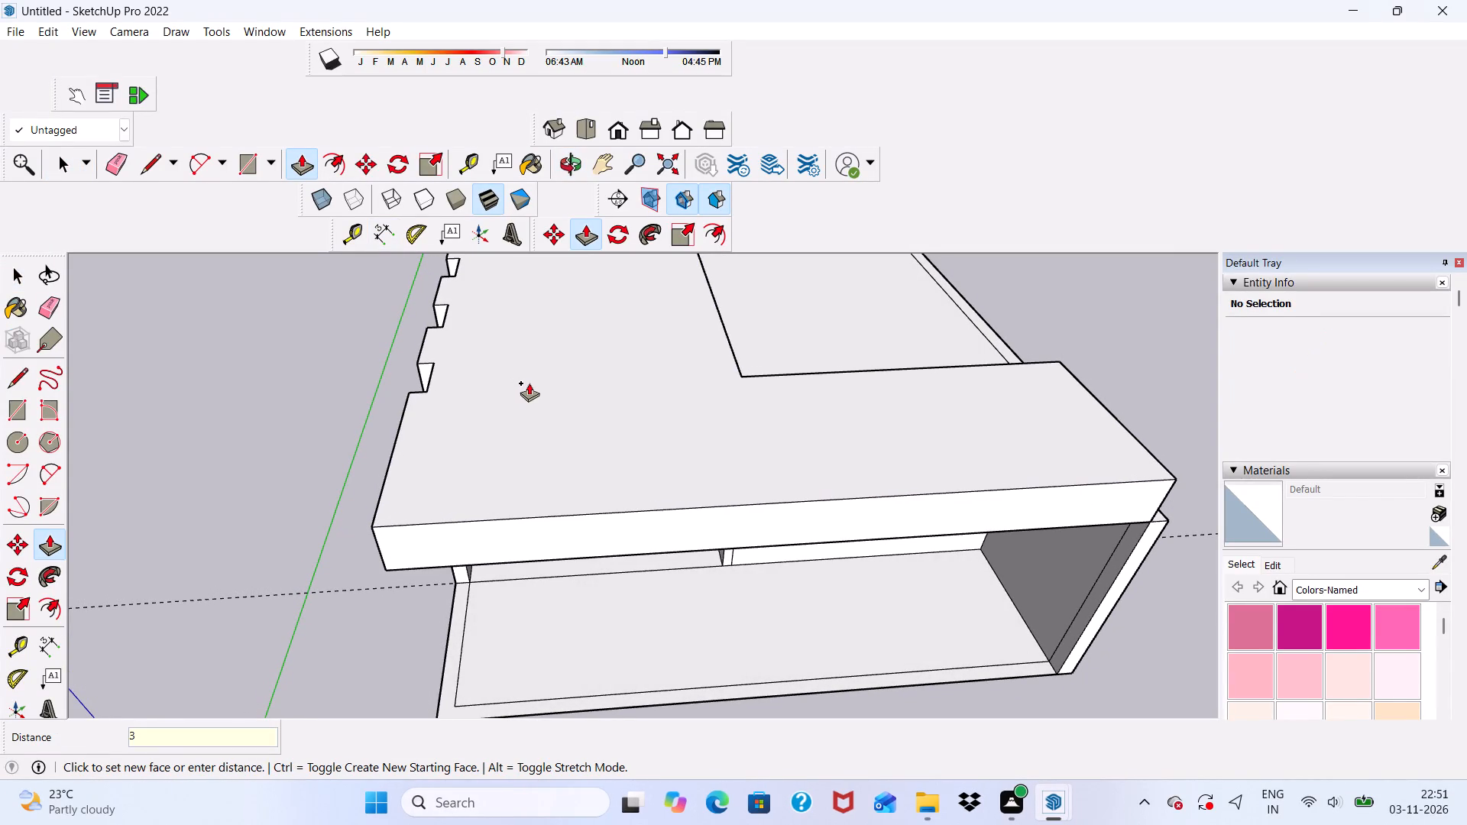
{"action": "key", "text": "shift+quotedbl"}
{"action": "key", "text": "Return"}
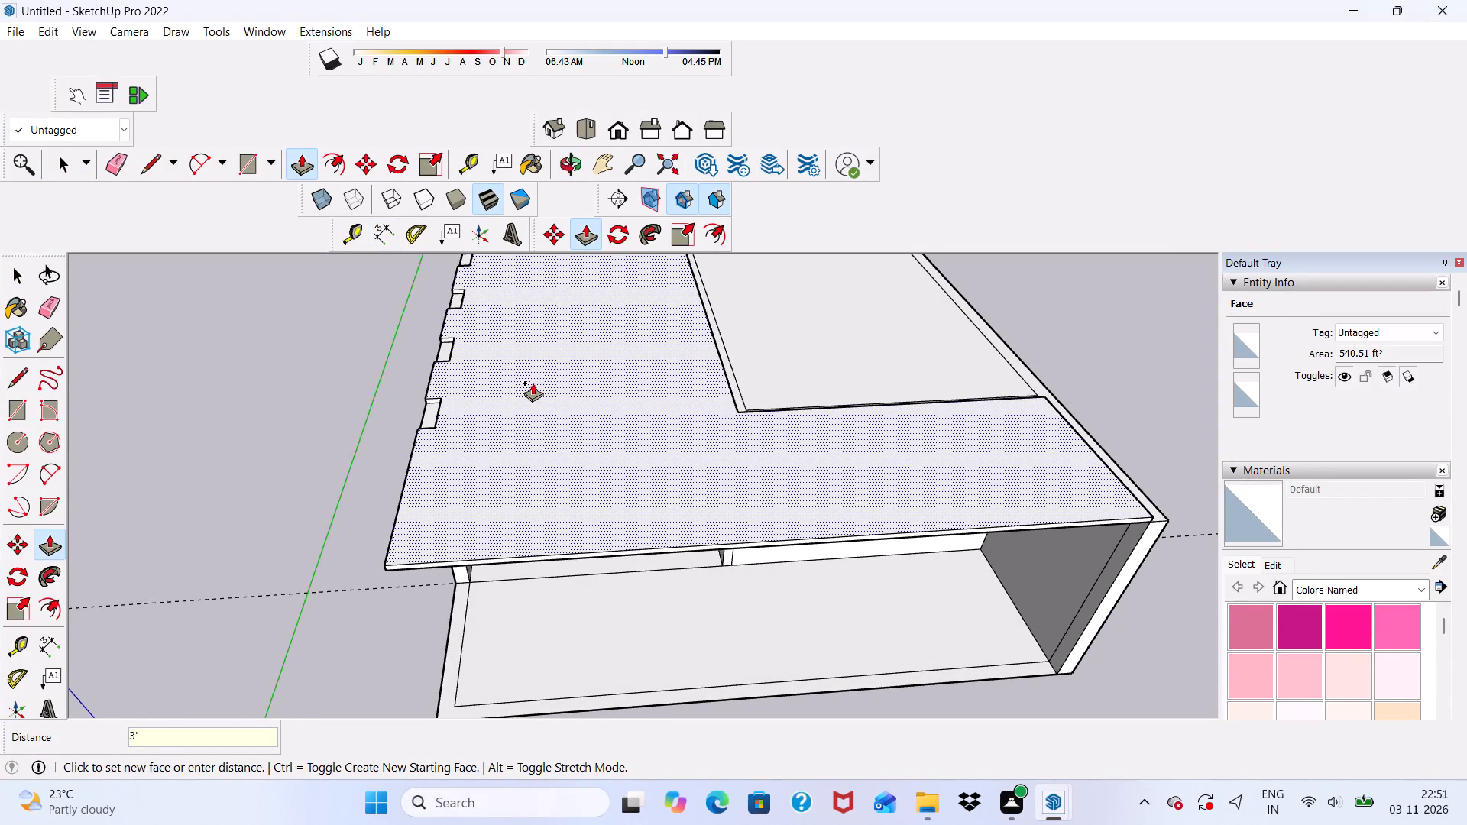
Push/pull the tops of the three wall segments nearest the dividing line up 3", flush with the raised roof slab.
{"action": "scroll", "coordinate": [552, 476], "scroll_direction": "down", "scroll_amount": 2}
{"action": "middle_click_drag", "start_coordinate": [510, 469], "coordinate": [750, 435]}
{"action": "scroll", "coordinate": [578, 440], "scroll_direction": "up", "scroll_amount": 2}
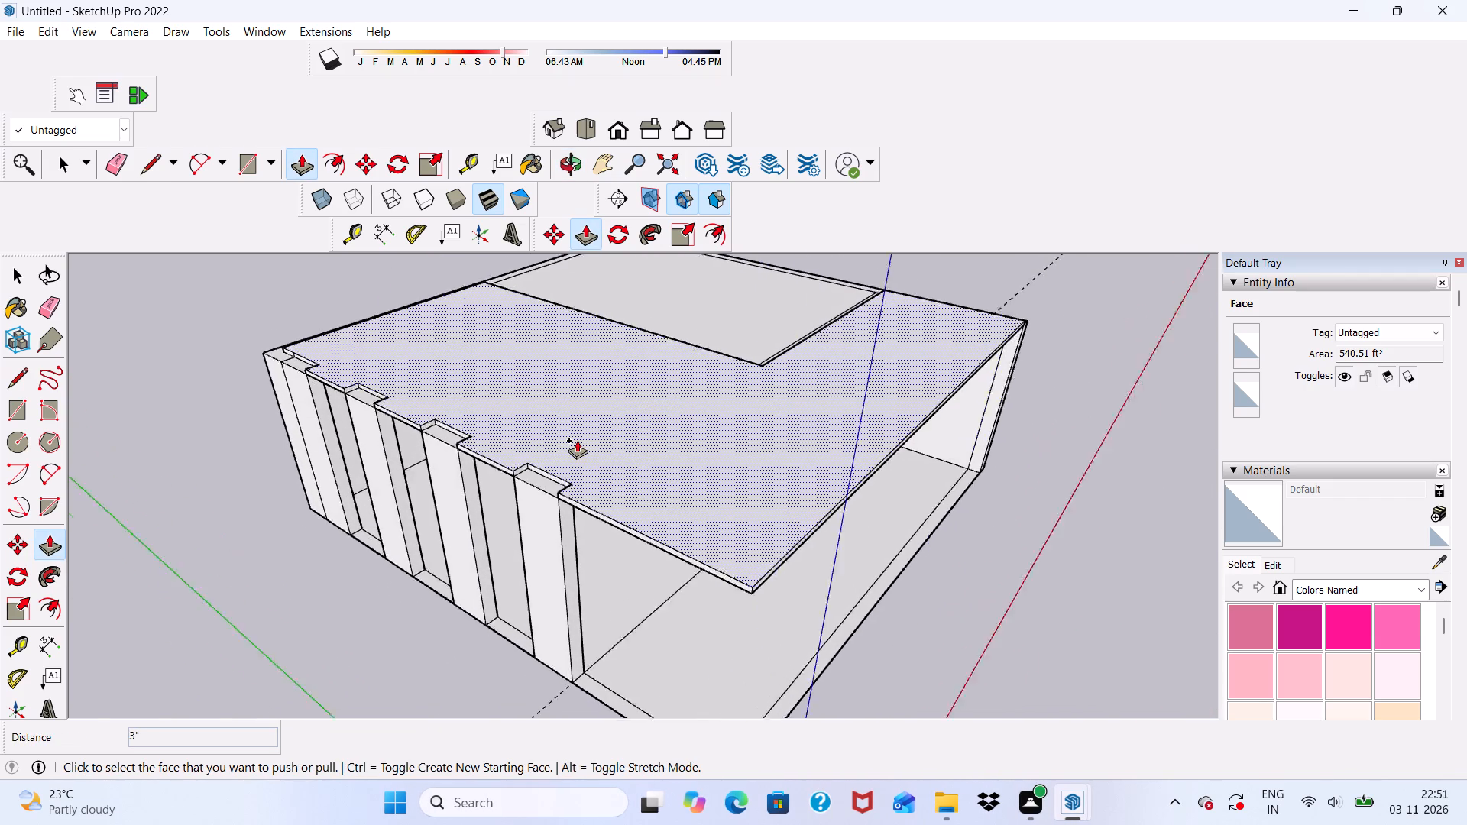
{"action": "scroll", "coordinate": [577, 440], "scroll_direction": "up", "scroll_amount": 4}
{"action": "scroll", "coordinate": [498, 480], "scroll_direction": "up", "scroll_amount": 5}
{"action": "left_click", "coordinate": [532, 497]}
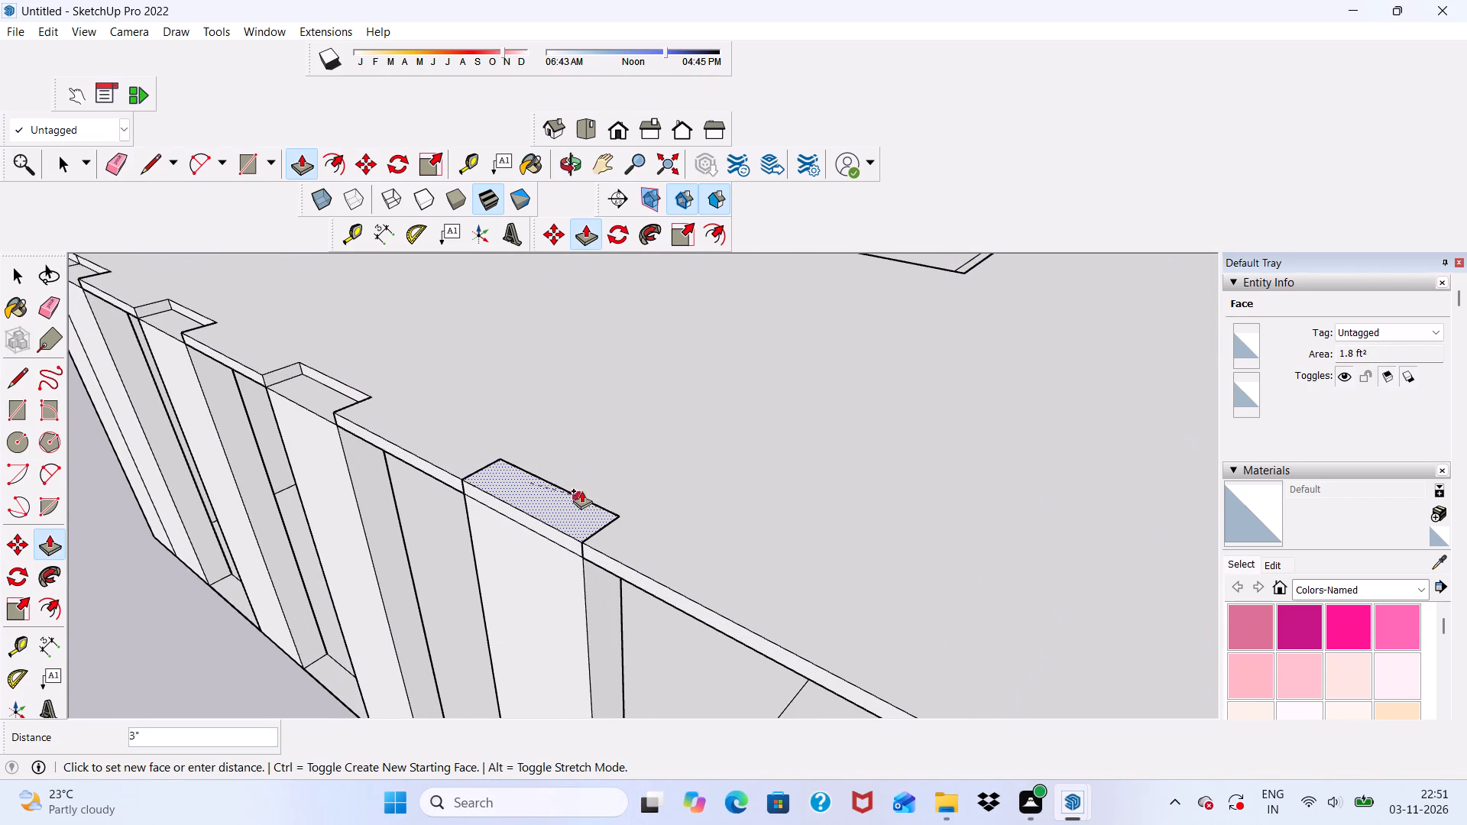
{"action": "left_click", "coordinate": [610, 487]}
{"action": "scroll", "coordinate": [325, 388], "scroll_direction": "up", "scroll_amount": 5}
{"action": "left_click", "coordinate": [321, 392]}
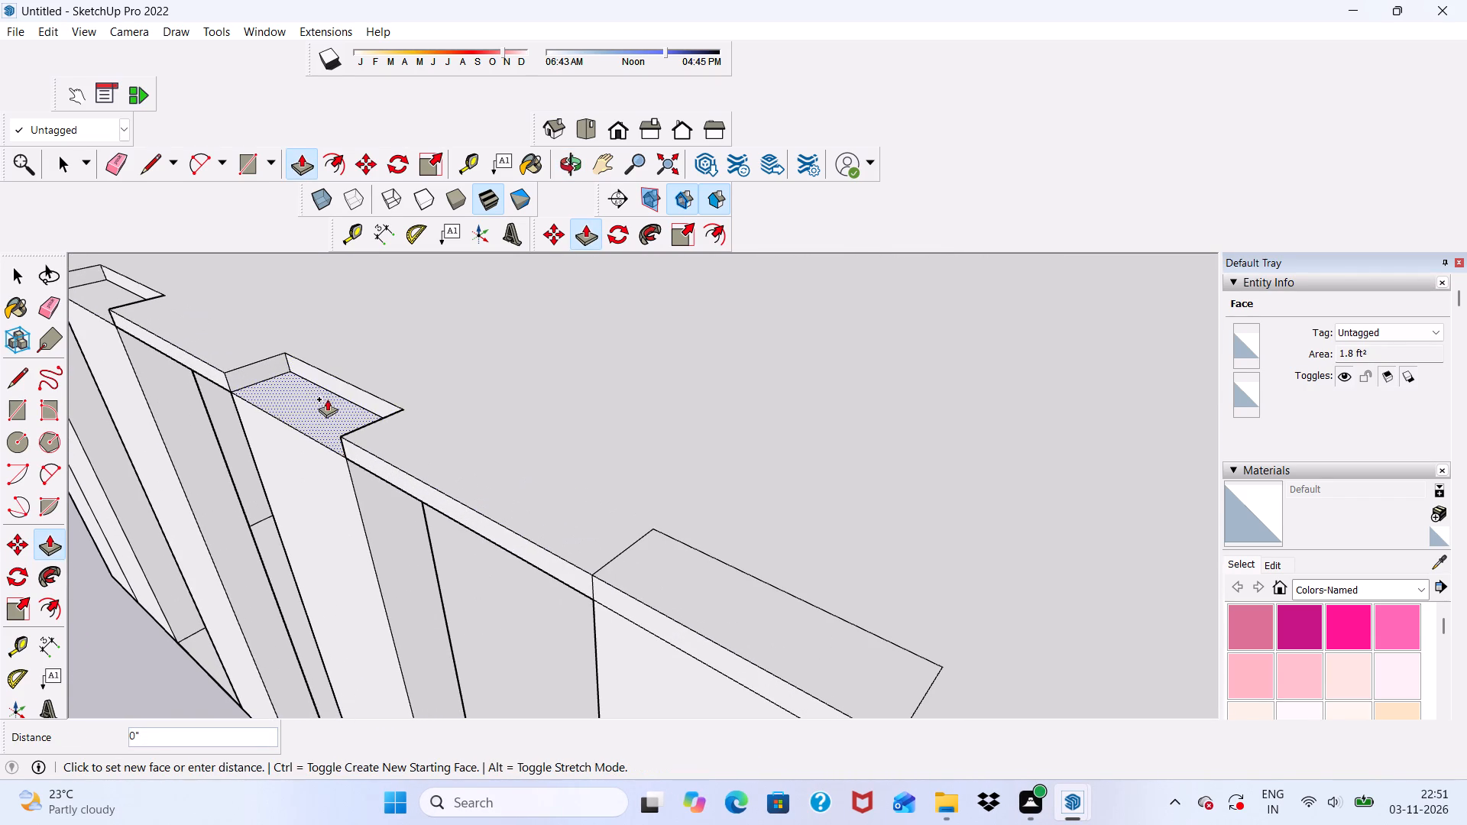
{"action": "left_click", "coordinate": [398, 399]}
{"action": "scroll", "coordinate": [461, 390], "scroll_direction": "down", "scroll_amount": 5}
{"action": "scroll", "coordinate": [146, 289], "scroll_direction": "up", "scroll_amount": 5}
{"action": "scroll", "coordinate": [270, 337], "scroll_direction": "up", "scroll_amount": 3}
{"action": "left_click", "coordinate": [264, 348]}
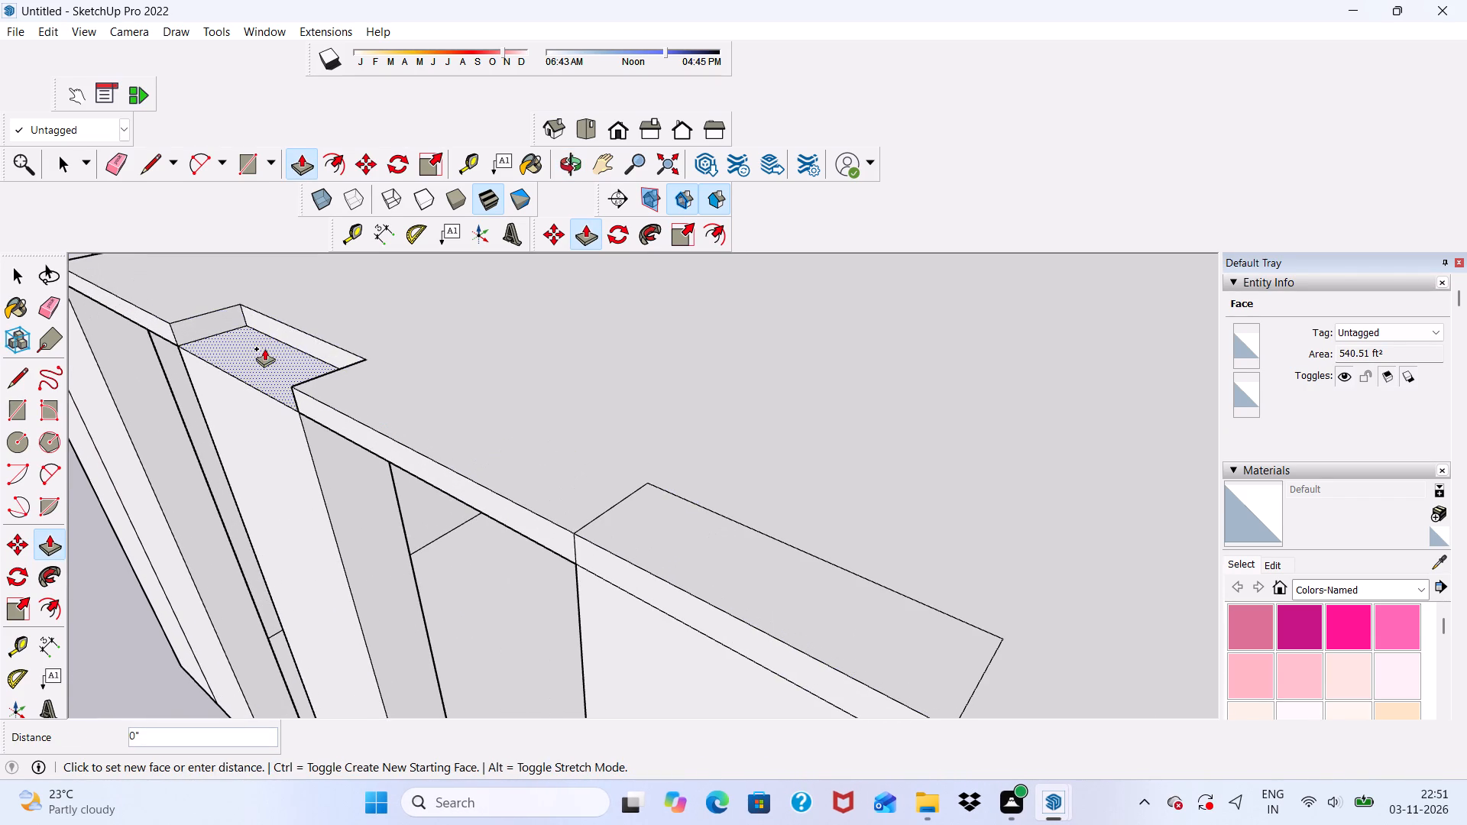
{"action": "left_click", "coordinate": [358, 351]}
Push/pull the two remaining recessed wall-segment tops toward the outer corner up 3", flush with the roof slab.
{"action": "scroll", "coordinate": [381, 346], "scroll_direction": "down", "scroll_amount": 10}
{"action": "scroll", "coordinate": [327, 350], "scroll_direction": "up", "scroll_amount": 7}
{"action": "scroll", "coordinate": [261, 294], "scroll_direction": "down", "scroll_amount": 2}
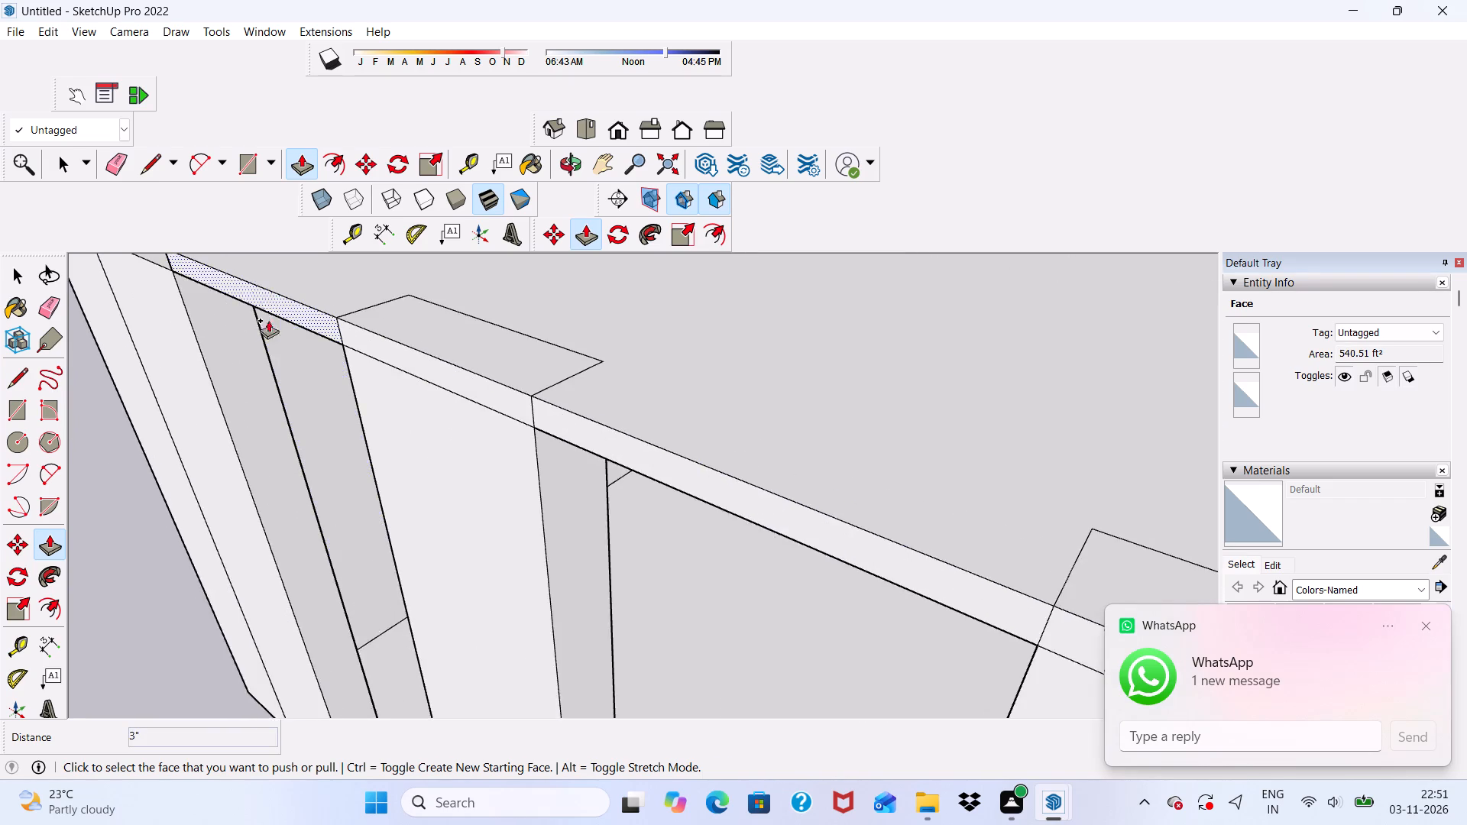
{"action": "scroll", "coordinate": [268, 320], "scroll_direction": "down", "scroll_amount": 1}
{"action": "scroll", "coordinate": [331, 322], "scroll_direction": "down", "scroll_amount": 9}
{"action": "scroll", "coordinate": [366, 356], "scroll_direction": "up", "scroll_amount": 6}
{"action": "scroll", "coordinate": [240, 258], "scroll_direction": "up", "scroll_amount": 5}
{"action": "left_click", "coordinate": [233, 263]}
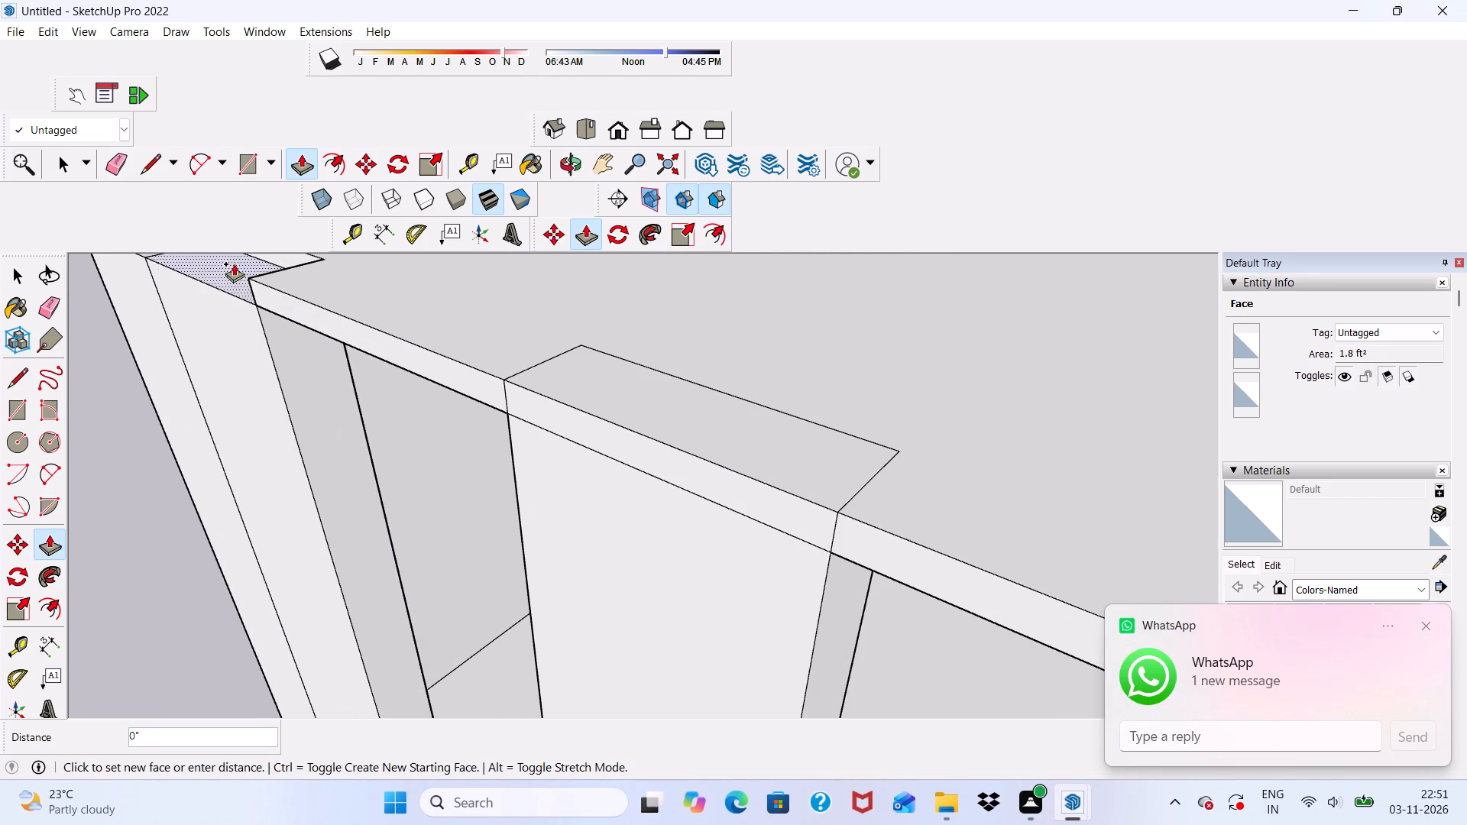
{"action": "left_click", "coordinate": [337, 280]}
{"action": "scroll", "coordinate": [370, 322], "scroll_direction": "down", "scroll_amount": 12}
{"action": "scroll", "coordinate": [397, 342], "scroll_direction": "up", "scroll_amount": 11}
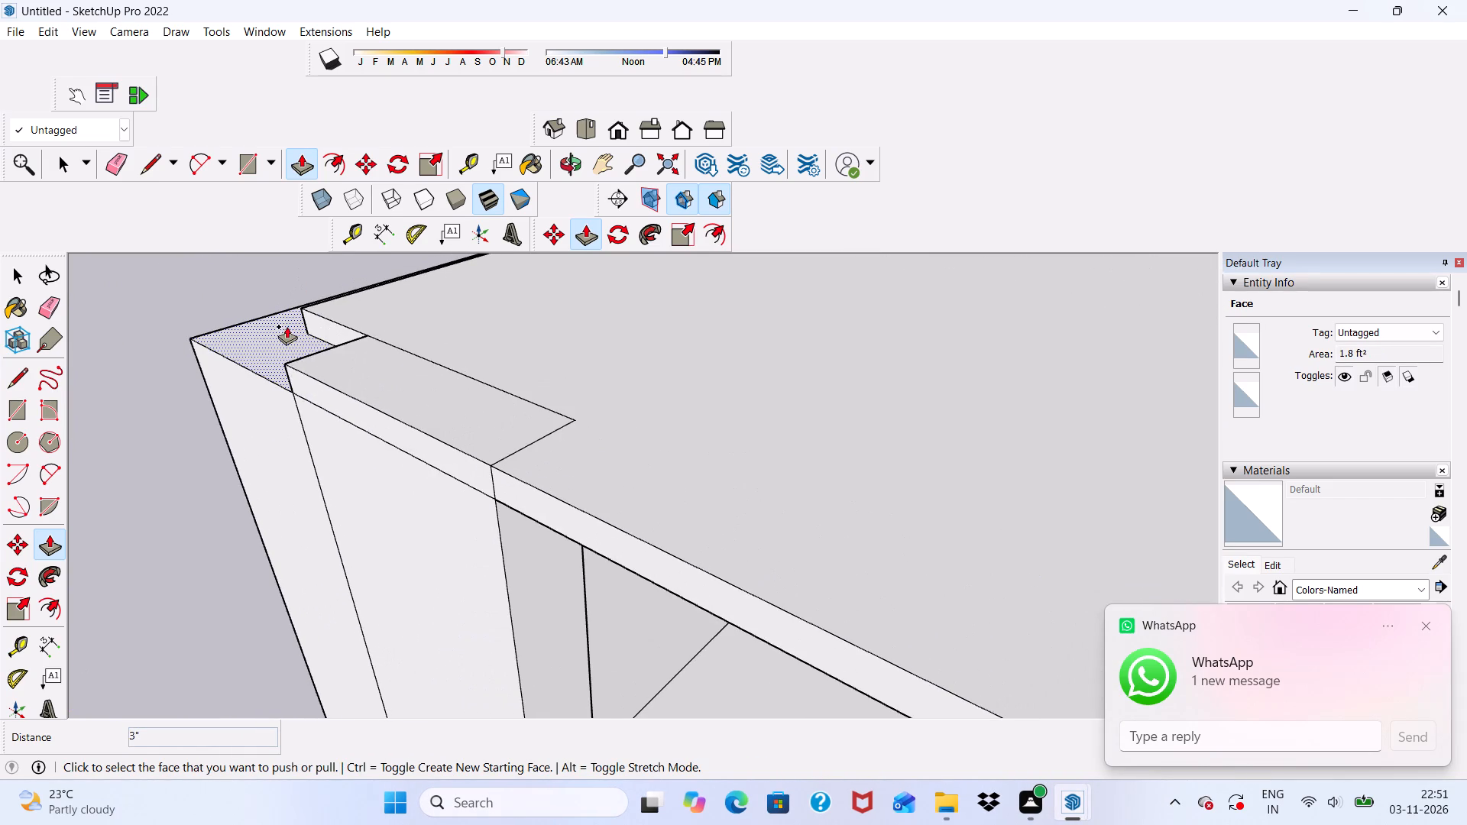
{"action": "left_click", "coordinate": [287, 326]}
{"action": "left_click", "coordinate": [402, 338]}
Erase the leftover outline of the L-shaped corner wall segment from the top of the roof slab.
{"action": "scroll", "coordinate": [348, 330], "scroll_direction": "down", "scroll_amount": 5}
{"action": "middle_click_drag", "start_coordinate": [335, 371], "coordinate": [648, 429]}
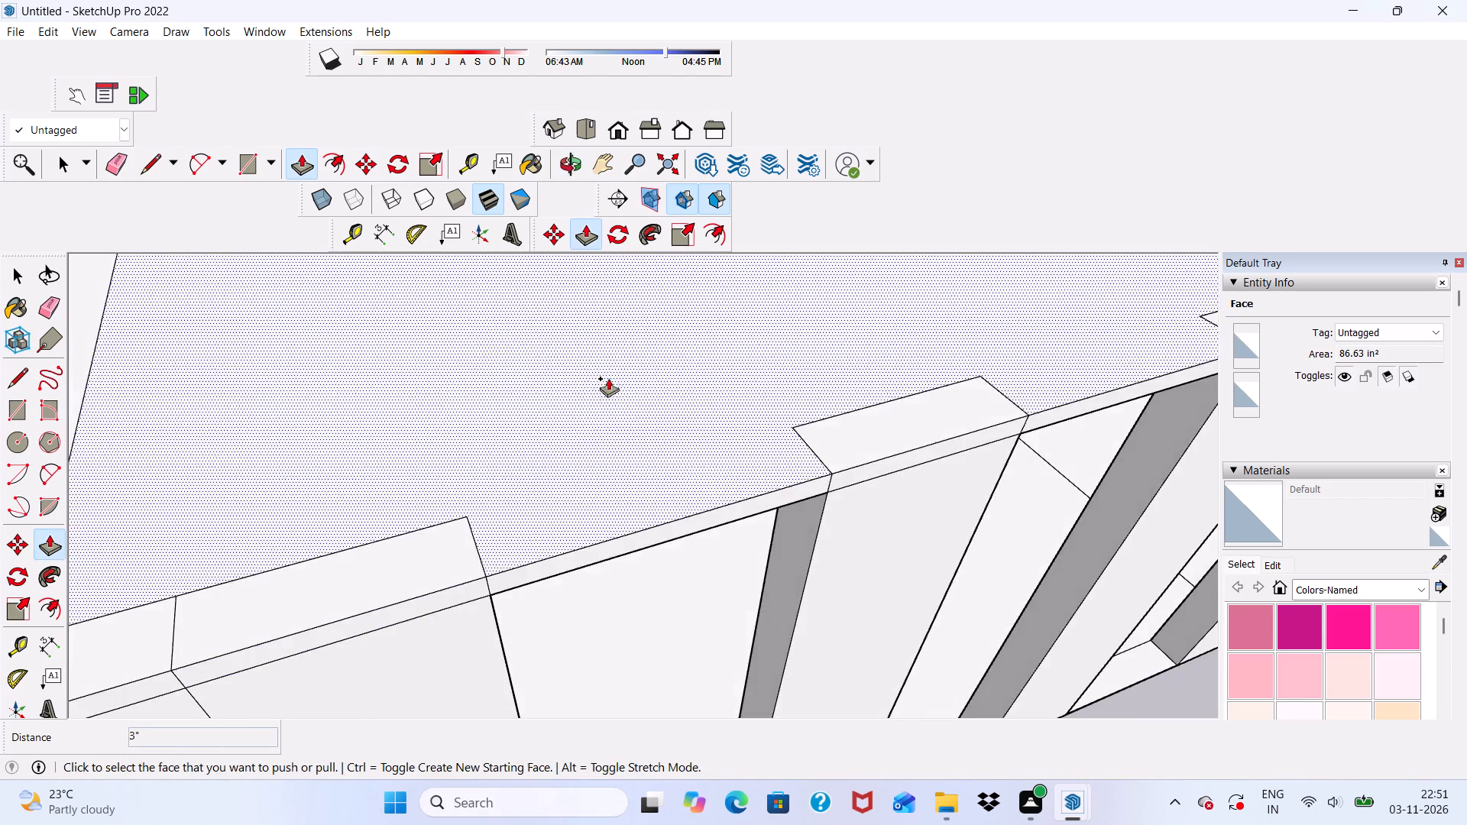
{"action": "scroll", "coordinate": [453, 341], "scroll_direction": "down", "scroll_amount": 6}
{"action": "middle_click_drag", "start_coordinate": [432, 429], "coordinate": [270, 381]}
{"action": "scroll", "coordinate": [406, 351], "scroll_direction": "down", "scroll_amount": 6}
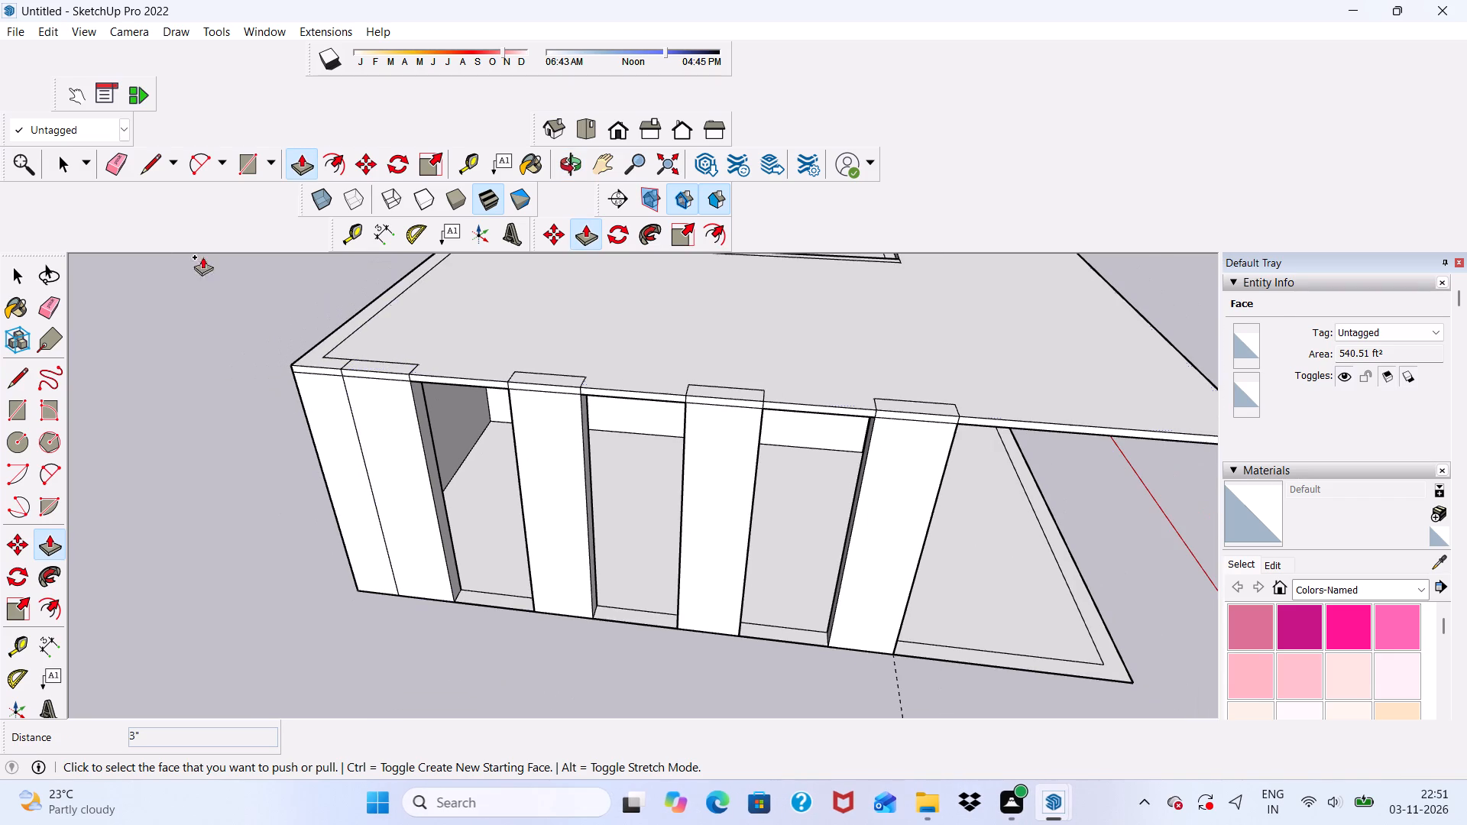
{"action": "left_click", "coordinate": [120, 167]}
{"action": "scroll", "coordinate": [288, 319], "scroll_direction": "up", "scroll_amount": 6}
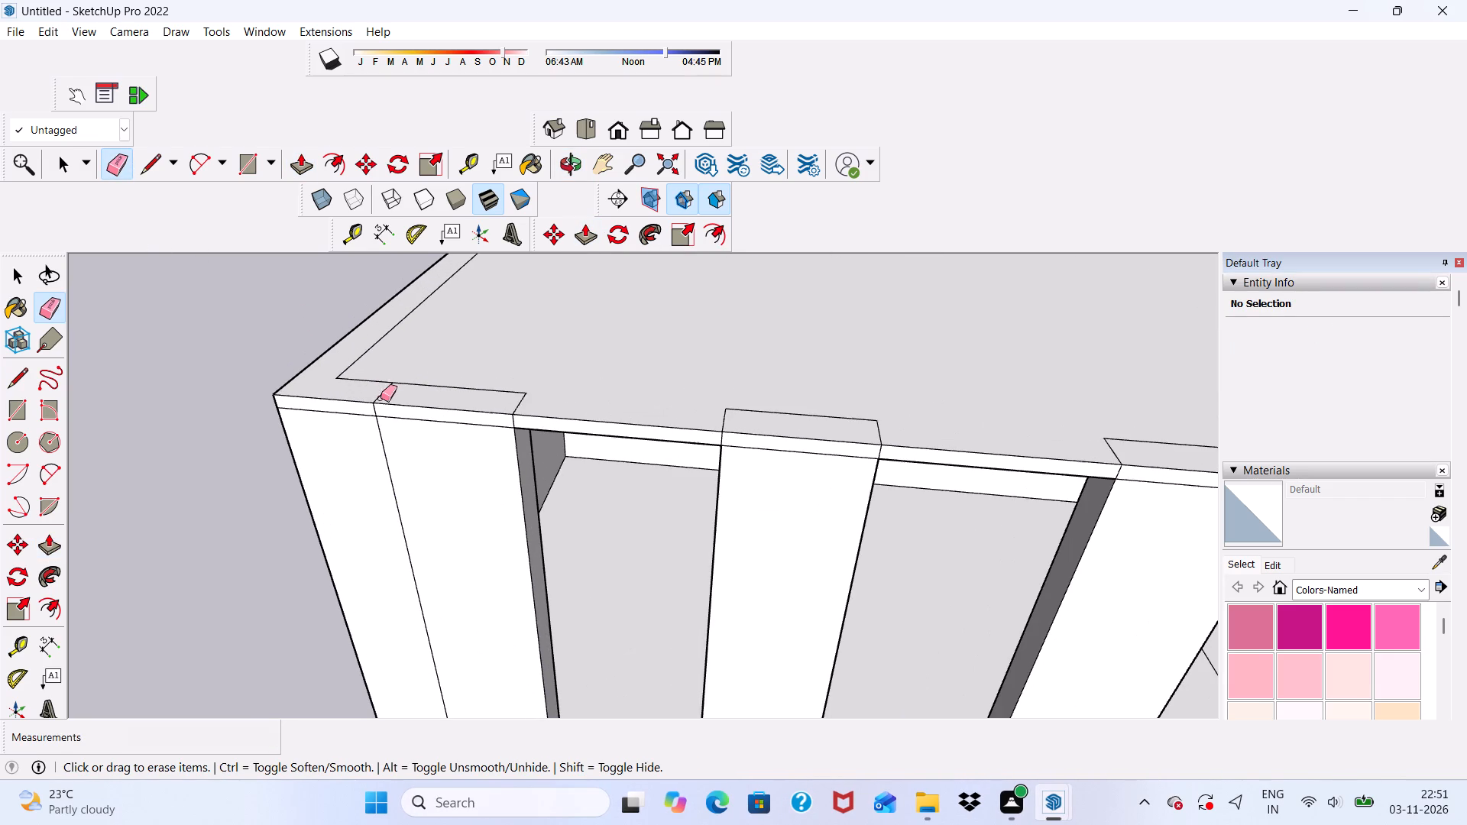
{"action": "left_click", "coordinate": [384, 391]}
{"action": "left_click_drag", "start_coordinate": [379, 390], "coordinate": [518, 405]}
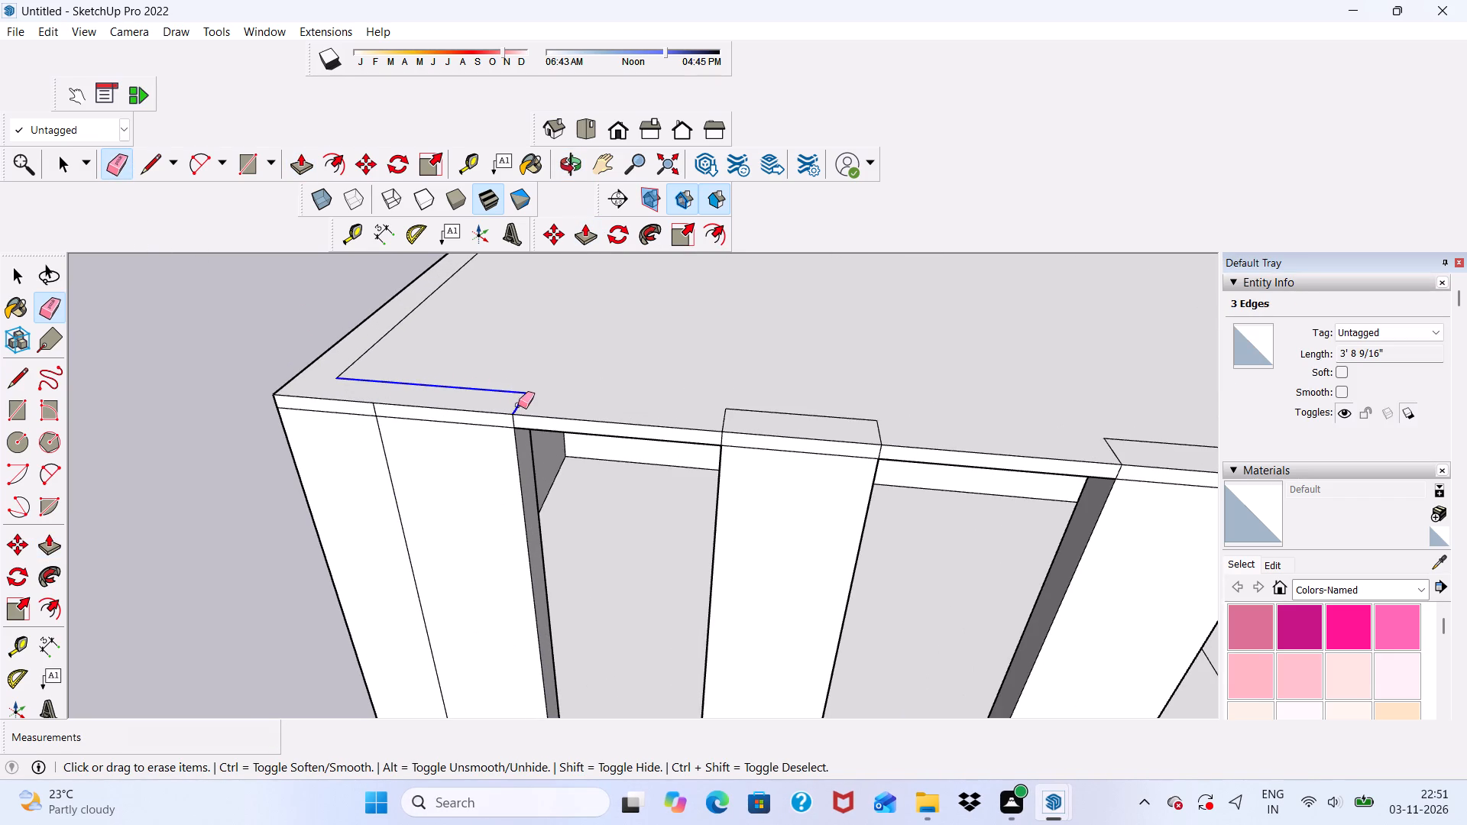
{"action": "left_click_drag", "start_coordinate": [518, 405], "coordinate": [520, 407]}
{"action": "left_click", "coordinate": [520, 408]}
{"action": "scroll", "coordinate": [513, 412], "scroll_direction": "up", "scroll_amount": 4}
{"action": "left_click_drag", "start_coordinate": [509, 425], "coordinate": [524, 423]}
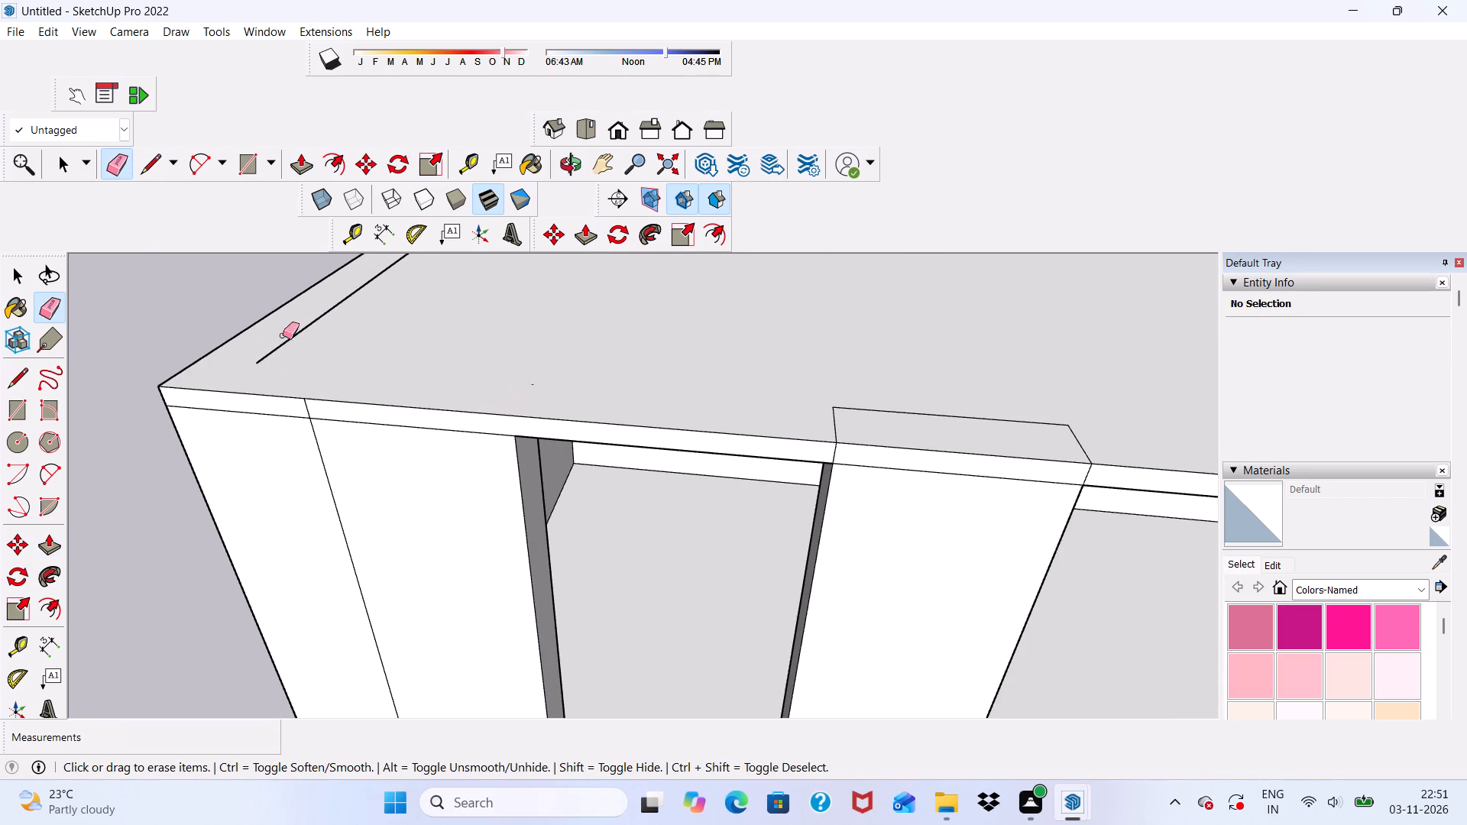
{"action": "scroll", "coordinate": [267, 332], "scroll_direction": "up", "scroll_amount": 1}
{"action": "left_click_drag", "start_coordinate": [282, 345], "coordinate": [291, 351]}
Erase the leftover outline of the wall segment nearest the cleaned corner from the roof slab's top face.
{"action": "scroll", "coordinate": [181, 402], "scroll_direction": "down", "scroll_amount": 18}
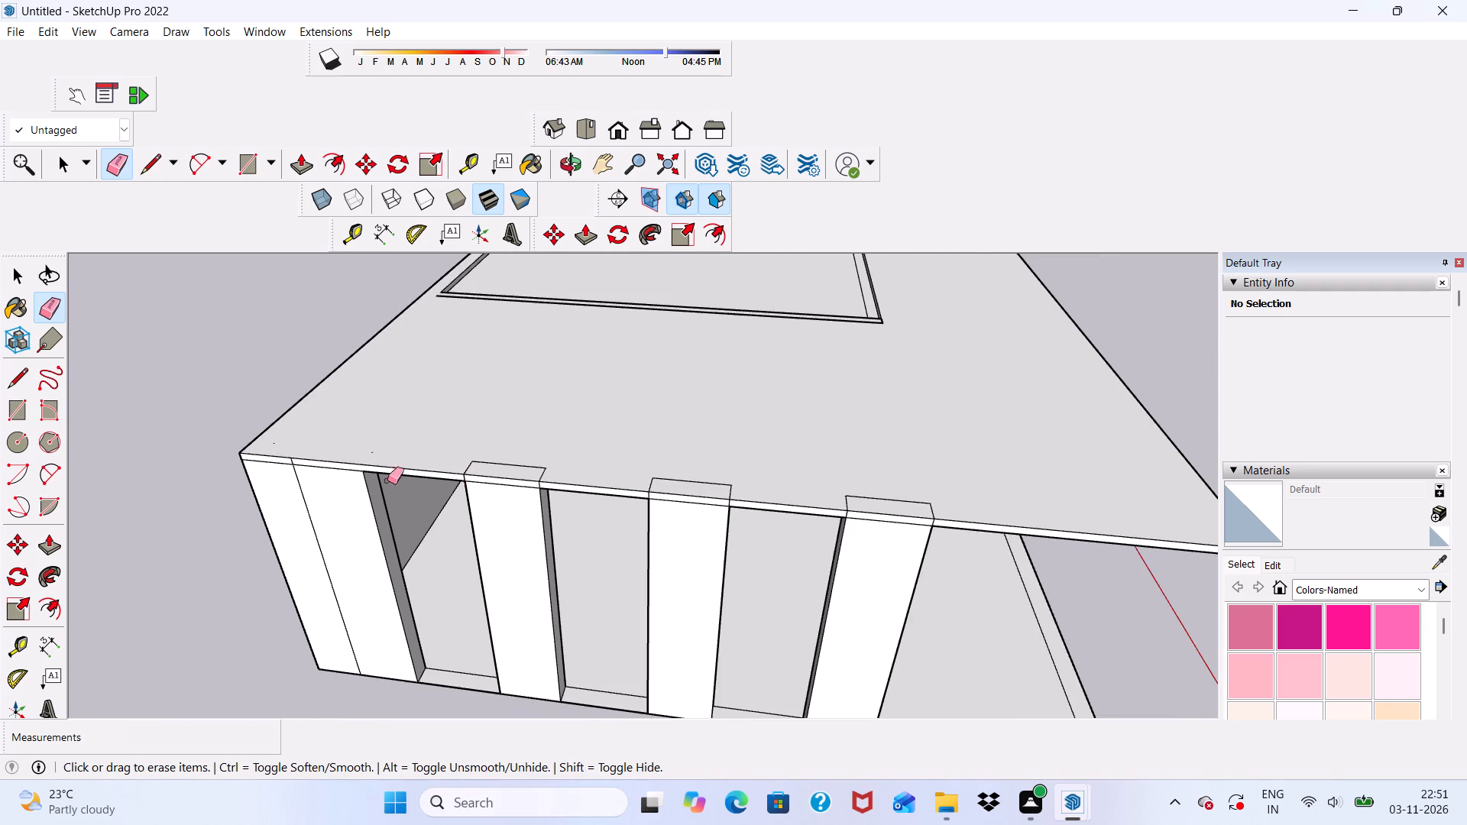
{"action": "scroll", "coordinate": [0, 425], "scroll_direction": "down", "scroll_amount": 4}
{"action": "middle_click_drag", "start_coordinate": [501, 532], "coordinate": [70, 506]}
{"action": "scroll", "coordinate": [501, 532], "scroll_direction": "down", "scroll_amount": 1}
{"action": "scroll", "coordinate": [400, 490], "scroll_direction": "up", "scroll_amount": 1}
{"action": "scroll", "coordinate": [591, 462], "scroll_direction": "down", "scroll_amount": 4}
{"action": "middle_click_drag", "start_coordinate": [594, 465], "coordinate": [581, 473]}
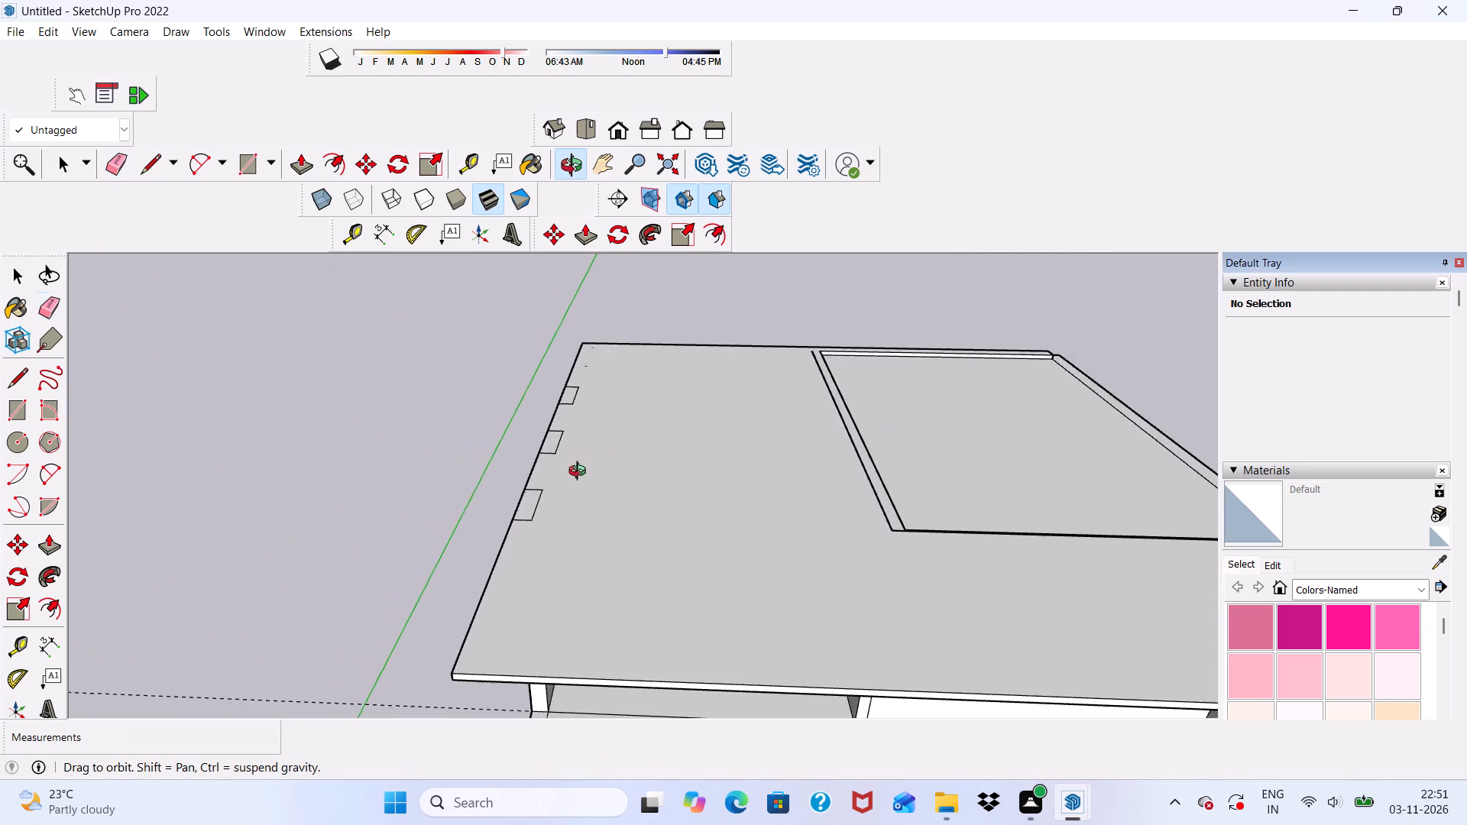
{"action": "middle_click_drag", "start_coordinate": [581, 473], "coordinate": [514, 496]}
{"action": "scroll", "coordinate": [520, 522], "scroll_direction": "up", "scroll_amount": 9}
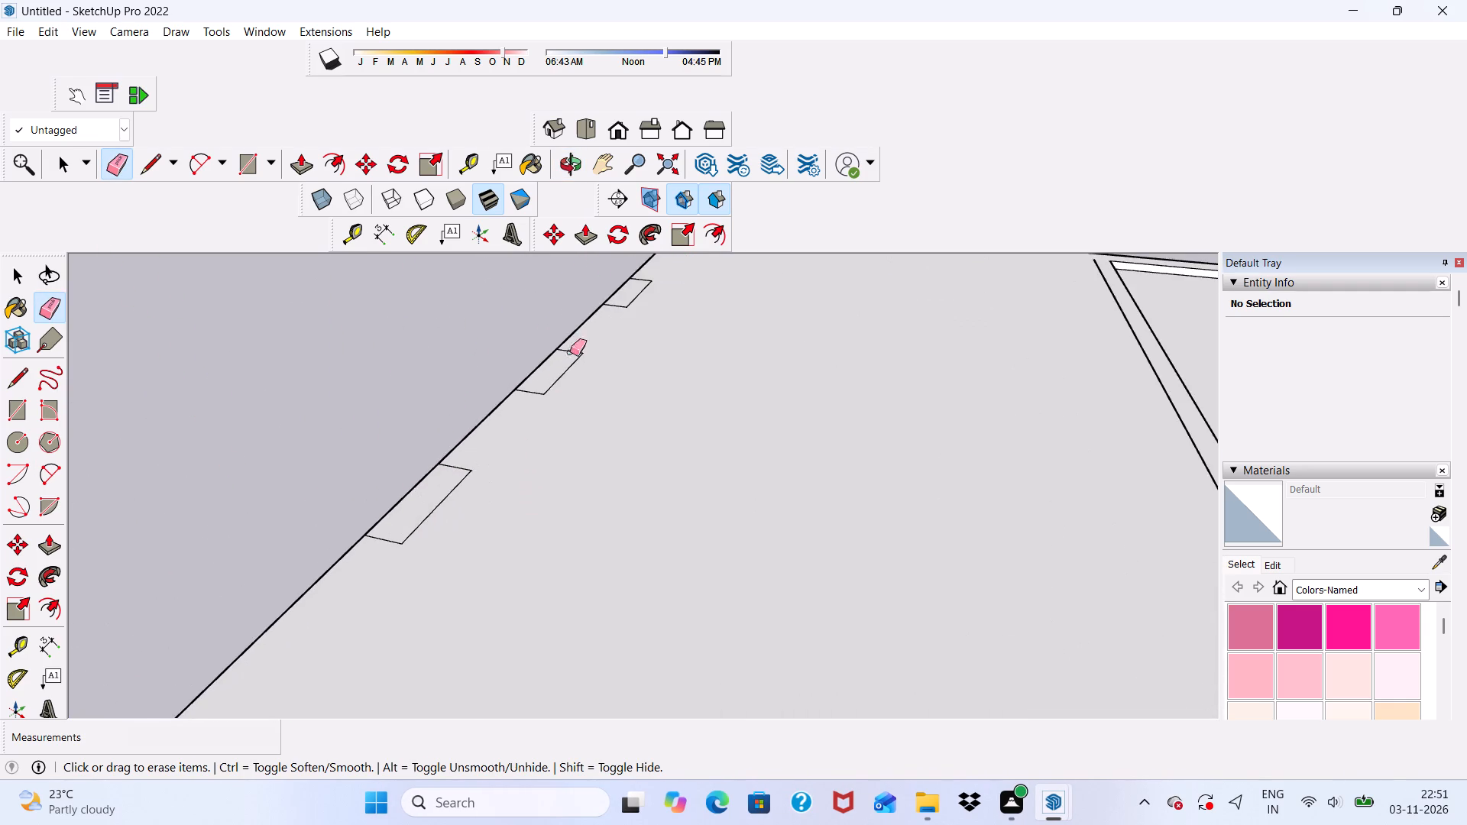
{"action": "scroll", "coordinate": [588, 312], "scroll_direction": "up", "scroll_amount": 5}
{"action": "left_click", "coordinate": [639, 286]}
{"action": "left_click", "coordinate": [669, 280]}
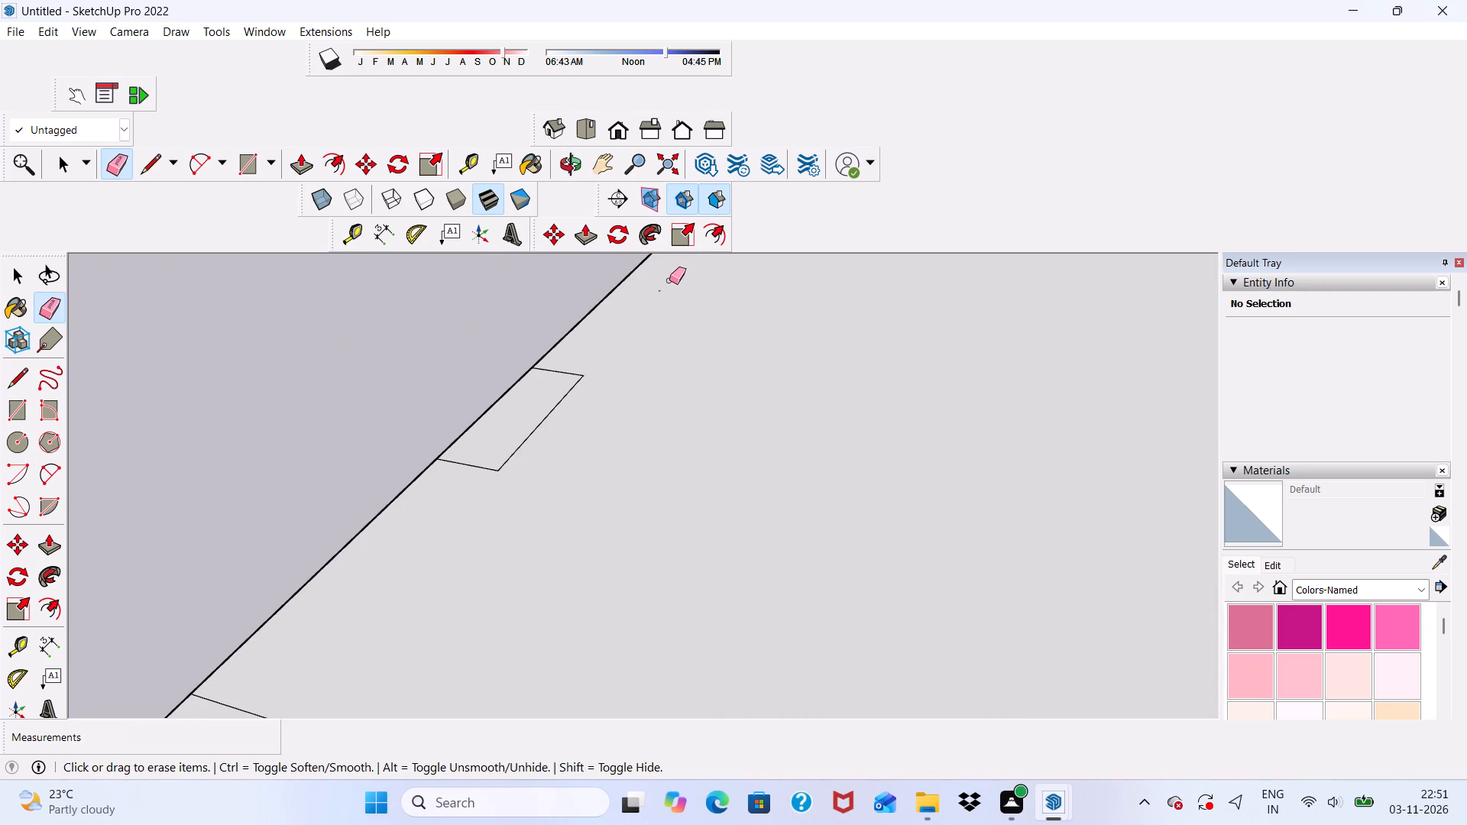
Erase the tiny stray edge specks left on the slab top where that segment's outline was.
{"action": "scroll", "coordinate": [581, 367], "scroll_direction": "down", "scroll_amount": 11}
{"action": "scroll", "coordinate": [597, 469], "scroll_direction": "up", "scroll_amount": 7}
{"action": "left_click_drag", "start_coordinate": [622, 314], "coordinate": [600, 325]}
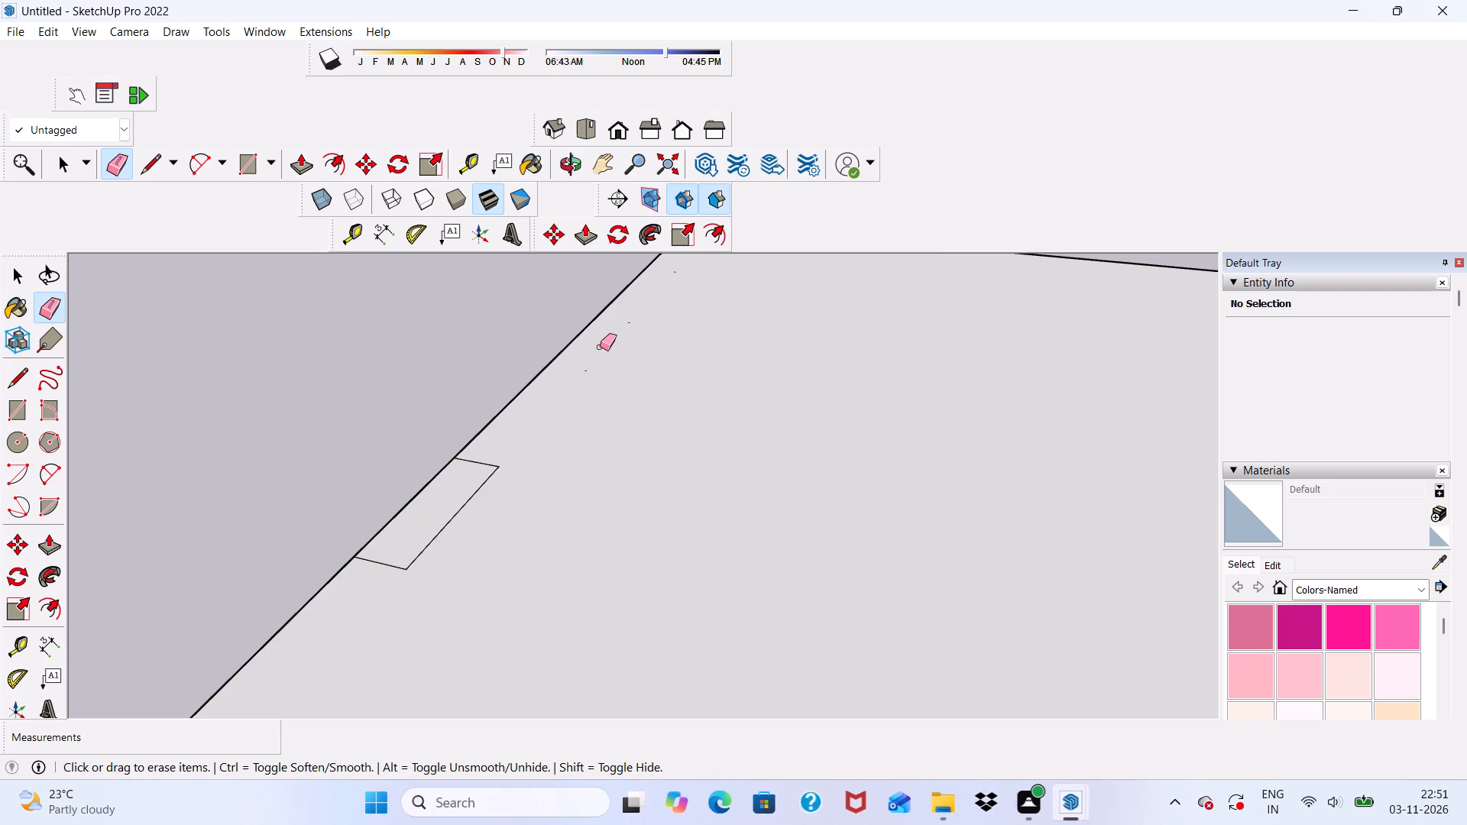
{"action": "left_click", "coordinate": [580, 367]}
{"action": "left_click_drag", "start_coordinate": [586, 368], "coordinate": [543, 383]}
{"action": "left_click_drag", "start_coordinate": [583, 362], "coordinate": [585, 380]}
{"action": "left_click_drag", "start_coordinate": [583, 370], "coordinate": [585, 384]}
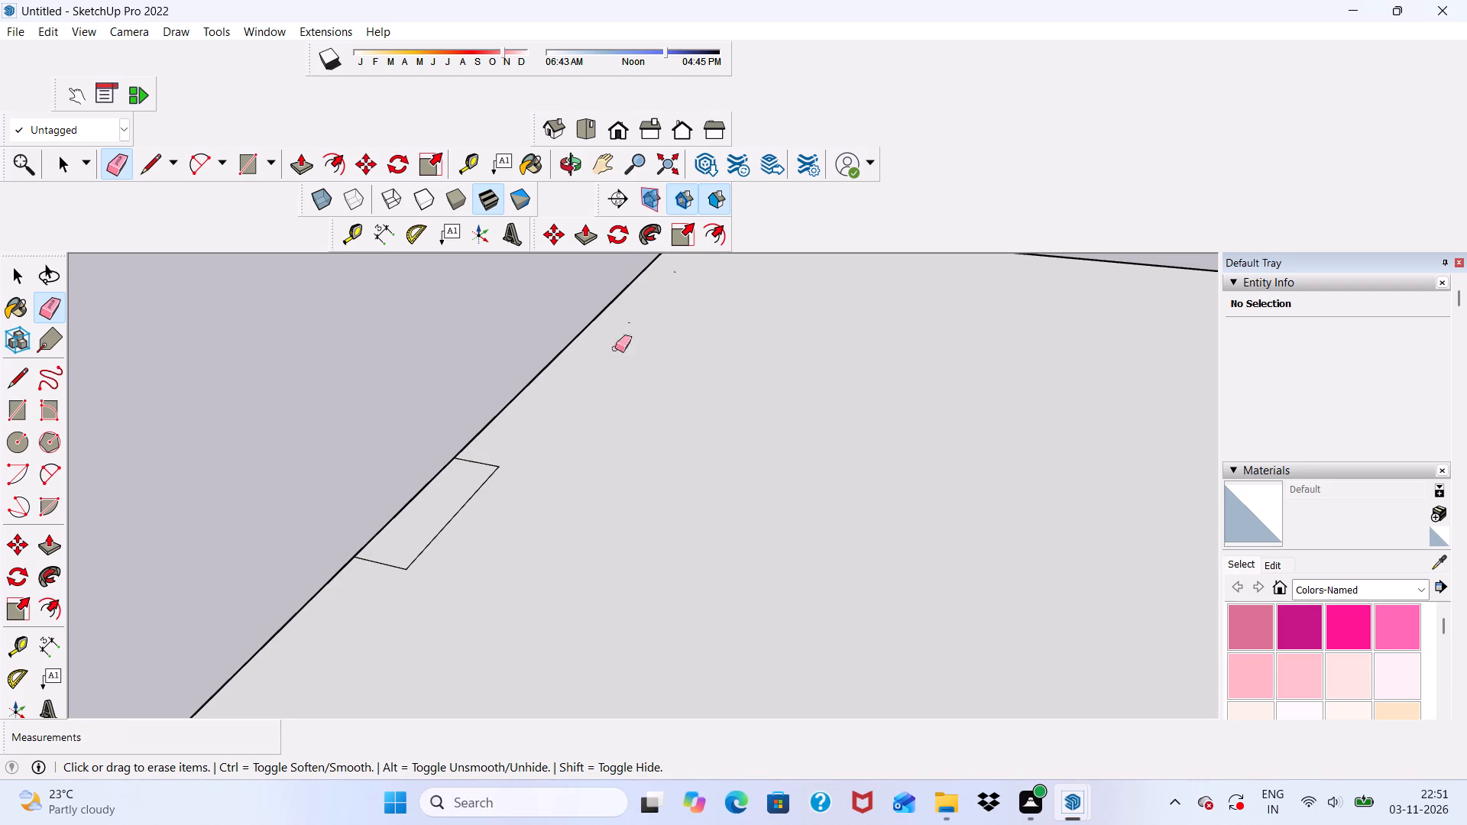
{"action": "left_click_drag", "start_coordinate": [630, 311], "coordinate": [627, 342]}
{"action": "left_click_drag", "start_coordinate": [636, 317], "coordinate": [617, 353]}
{"action": "left_click_drag", "start_coordinate": [684, 264], "coordinate": [670, 269]}
{"action": "left_click_drag", "start_coordinate": [676, 267], "coordinate": [673, 285]}
{"action": "left_click_drag", "start_coordinate": [669, 268], "coordinate": [669, 300]}
Erase the outline of the middle one of the slab edge's wall segments from the roof top.
{"action": "scroll", "coordinate": [620, 325], "scroll_direction": "down", "scroll_amount": 5}
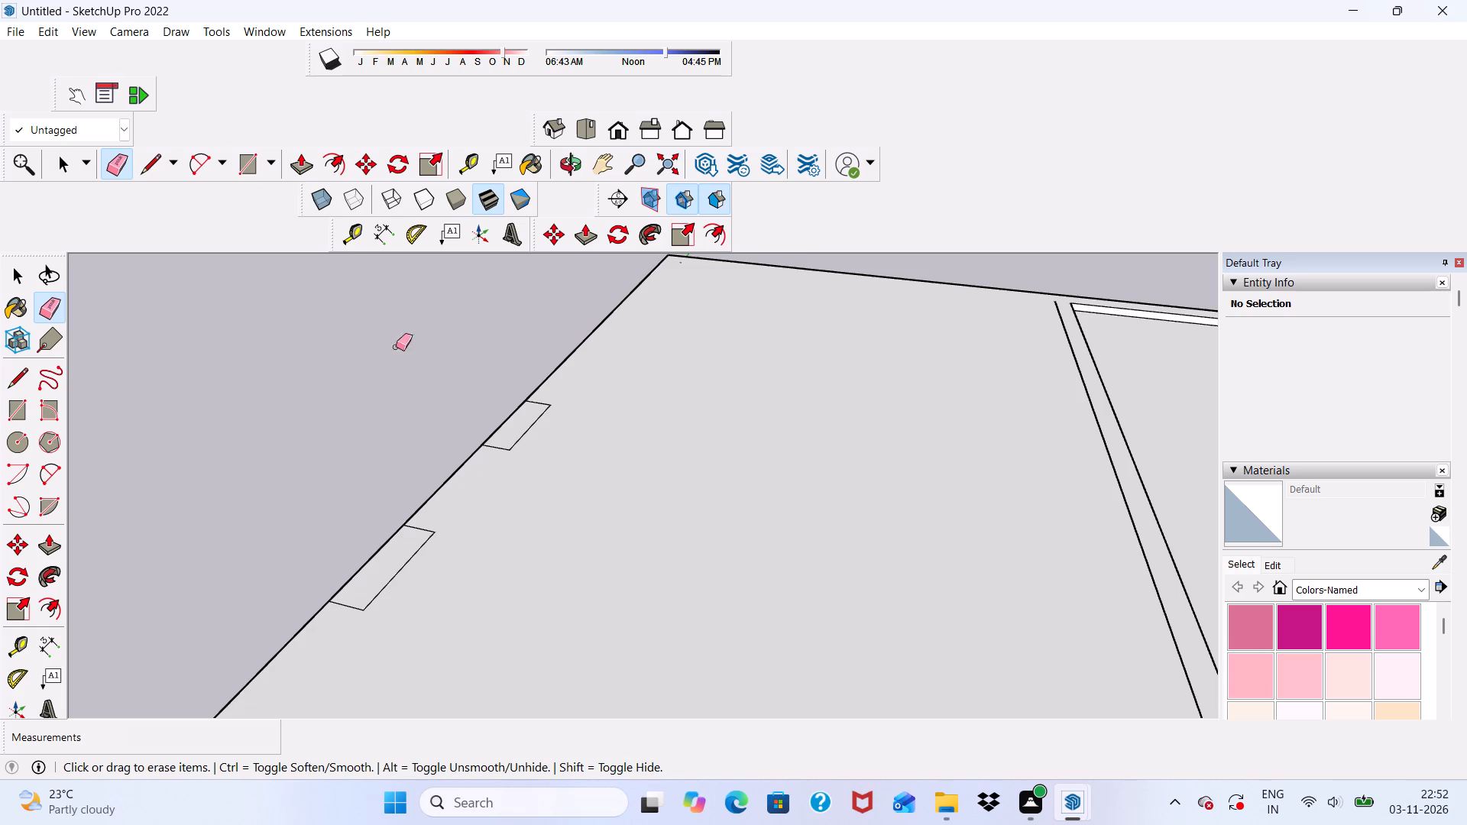
{"action": "scroll", "coordinate": [389, 453], "scroll_direction": "down", "scroll_amount": 2}
{"action": "middle_click_drag", "start_coordinate": [513, 444], "coordinate": [670, 446]}
{"action": "scroll", "coordinate": [549, 419], "scroll_direction": "down", "scroll_amount": 2}
{"action": "middle_click_drag", "start_coordinate": [548, 452], "coordinate": [774, 385]}
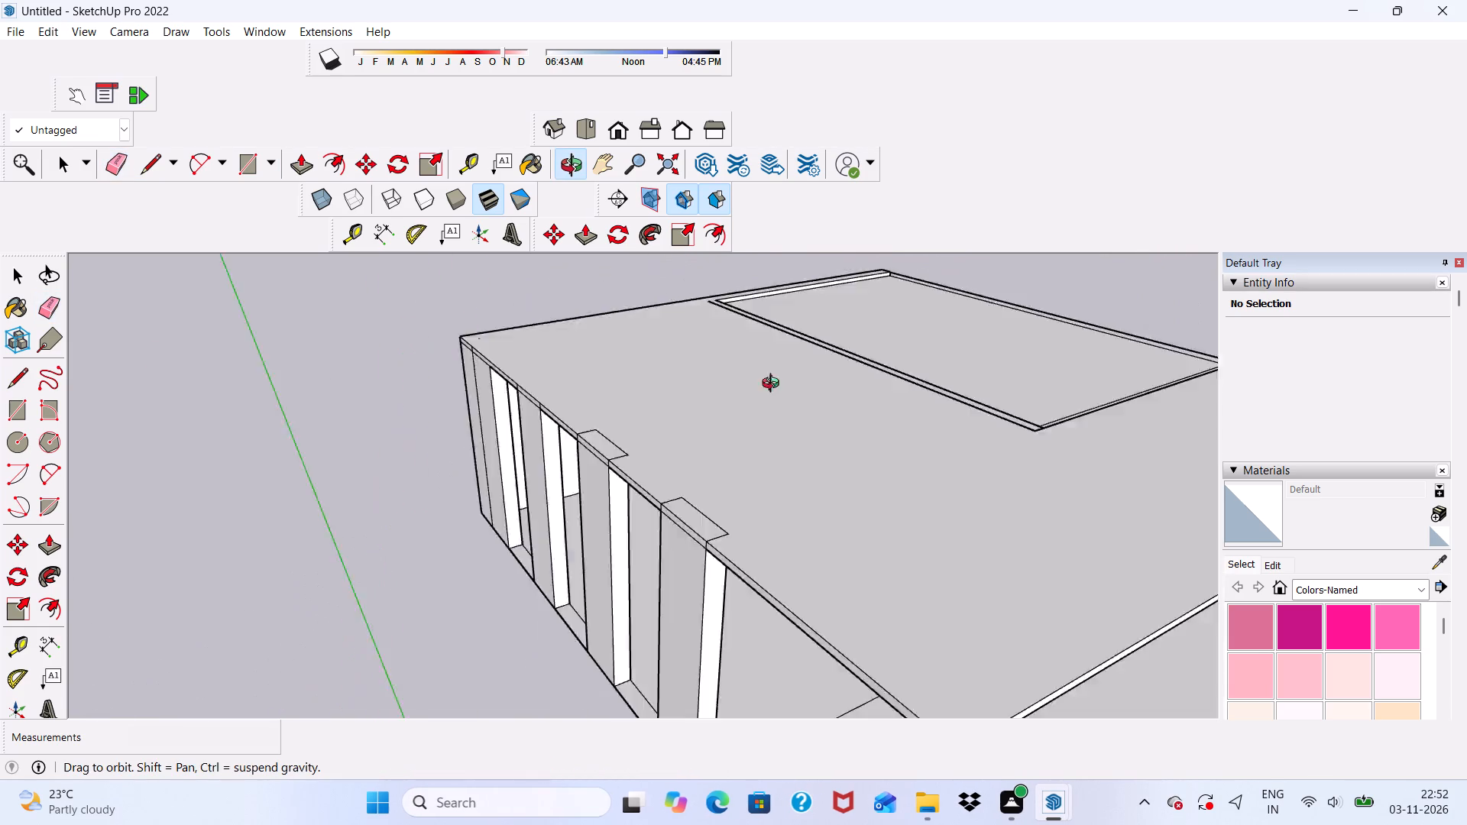
{"action": "middle_click_drag", "start_coordinate": [774, 385], "coordinate": [737, 395]}
{"action": "scroll", "coordinate": [738, 395], "scroll_direction": "up", "scroll_amount": 5}
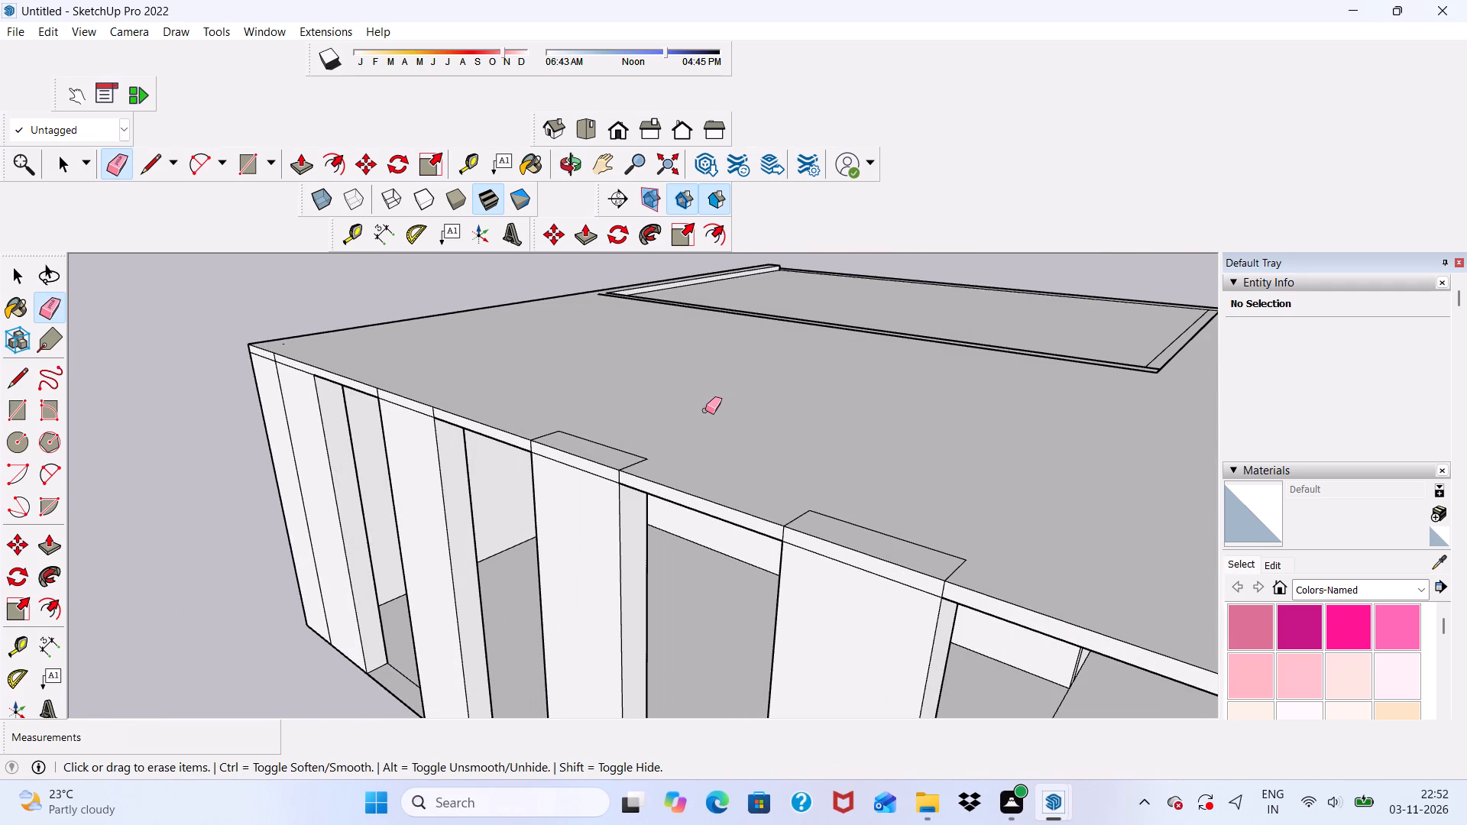
{"action": "scroll", "coordinate": [618, 473], "scroll_direction": "up", "scroll_amount": 4}
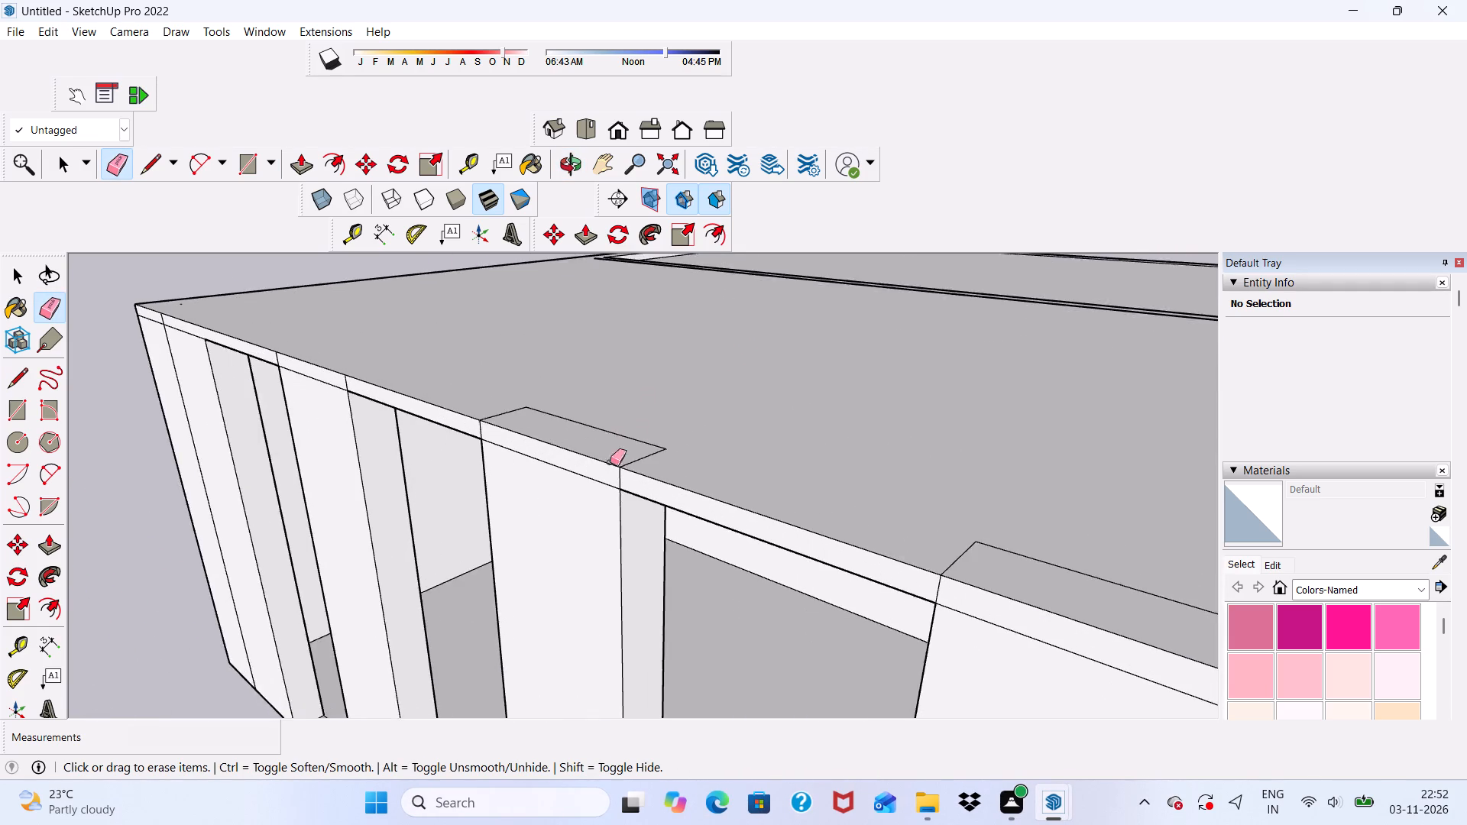
{"action": "scroll", "coordinate": [610, 462], "scroll_direction": "up", "scroll_amount": 5}
{"action": "left_click_drag", "start_coordinate": [481, 401], "coordinate": [497, 409]}
{"action": "left_click_drag", "start_coordinate": [685, 491], "coordinate": [697, 487]}
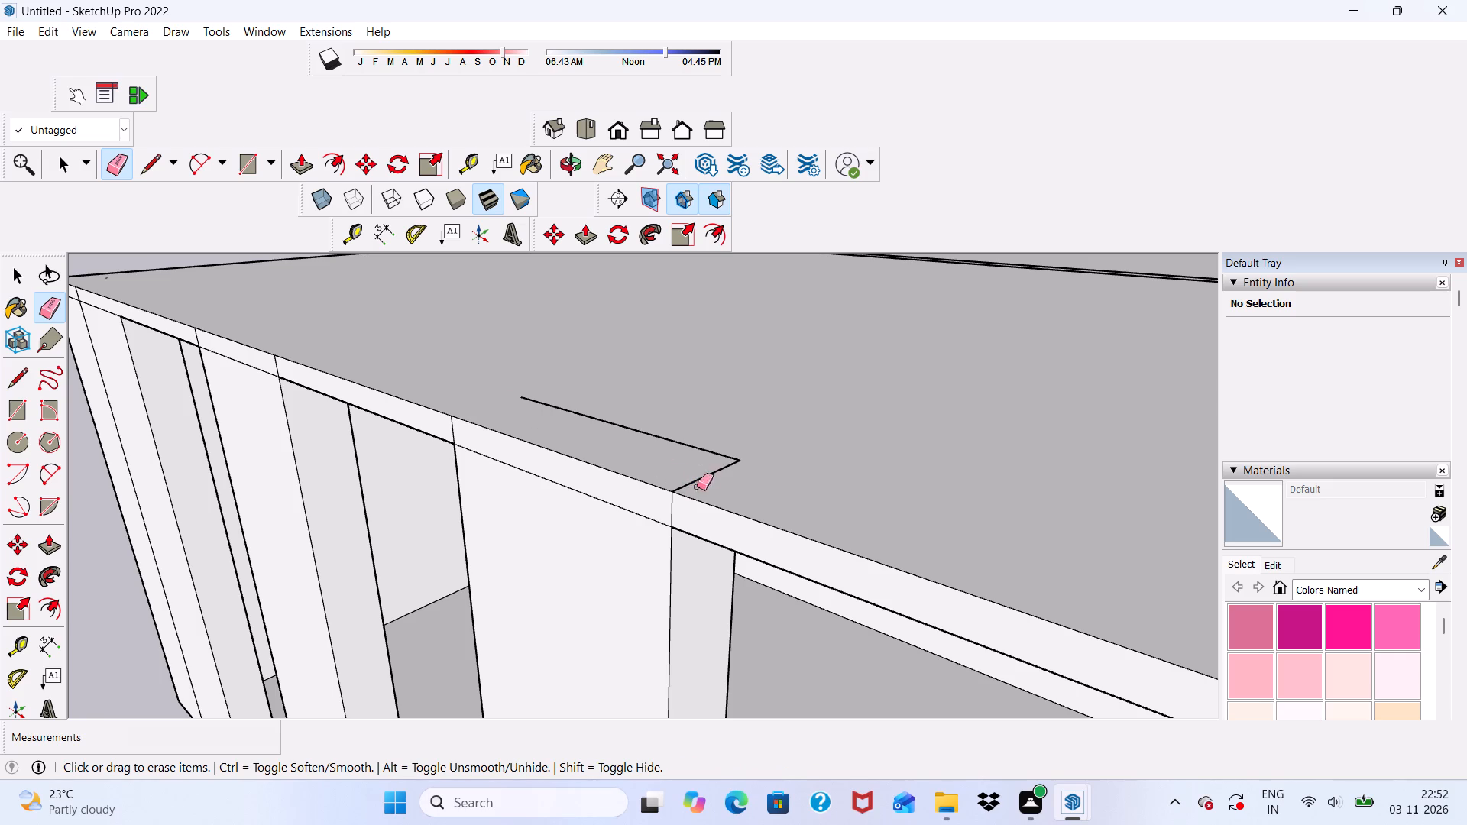
{"action": "left_click_drag", "start_coordinate": [697, 487], "coordinate": [706, 462]}
{"action": "left_click_drag", "start_coordinate": [709, 457], "coordinate": [722, 439]}
Erase the short vertical seams on the roof slab's outer side above the wall segments, working toward the corner.
{"action": "scroll", "coordinate": [588, 519], "scroll_direction": "up", "scroll_amount": 4}
{"action": "left_click_drag", "start_coordinate": [404, 400], "coordinate": [416, 402]}
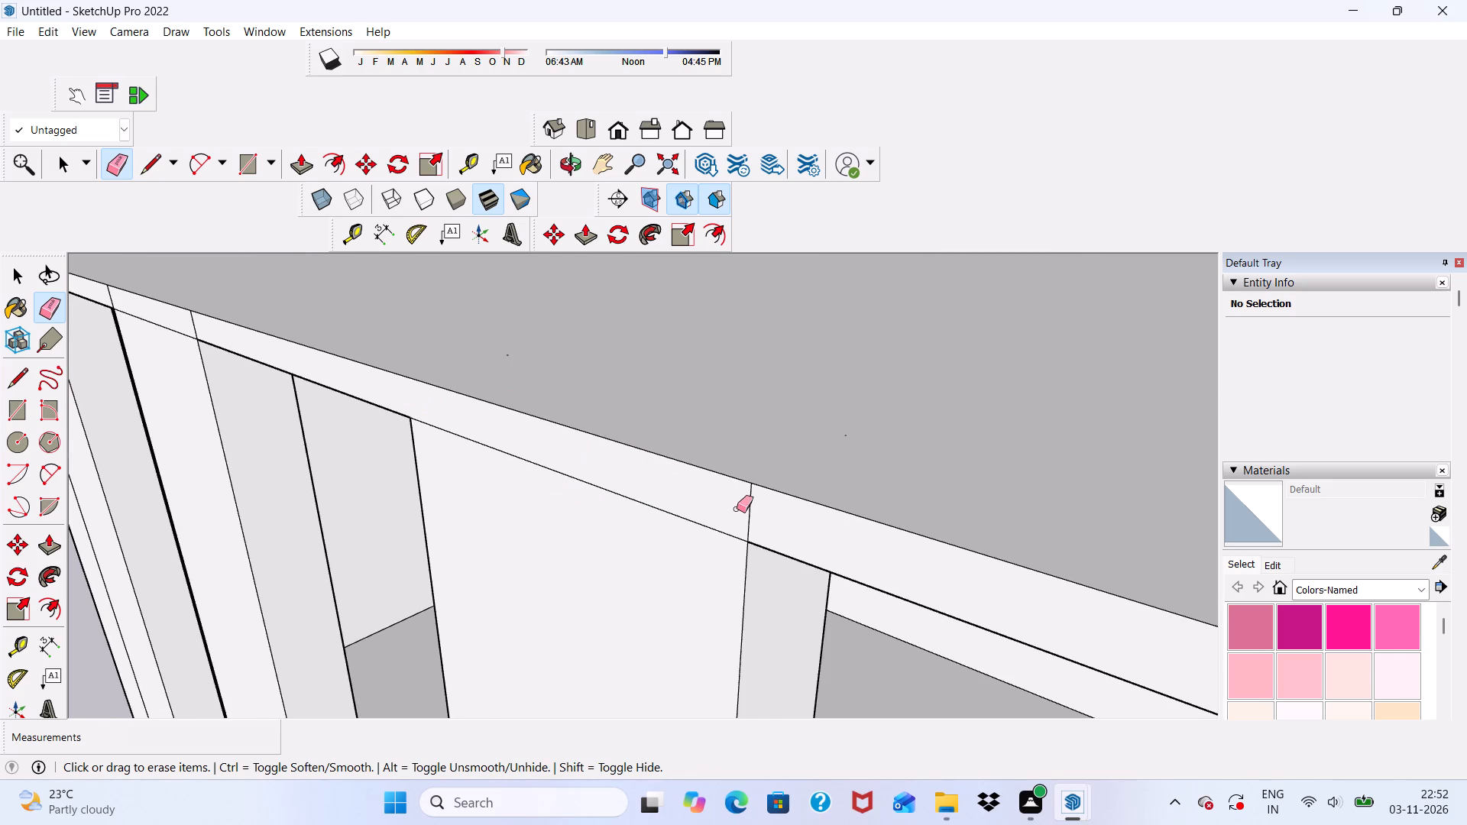
{"action": "left_click_drag", "start_coordinate": [737, 509], "coordinate": [783, 513]}
{"action": "scroll", "coordinate": [704, 474], "scroll_direction": "down", "scroll_amount": 5}
{"action": "scroll", "coordinate": [387, 410], "scroll_direction": "up", "scroll_amount": 7}
{"action": "scroll", "coordinate": [240, 311], "scroll_direction": "up", "scroll_amount": 1}
{"action": "left_click_drag", "start_coordinate": [219, 292], "coordinate": [202, 288]}
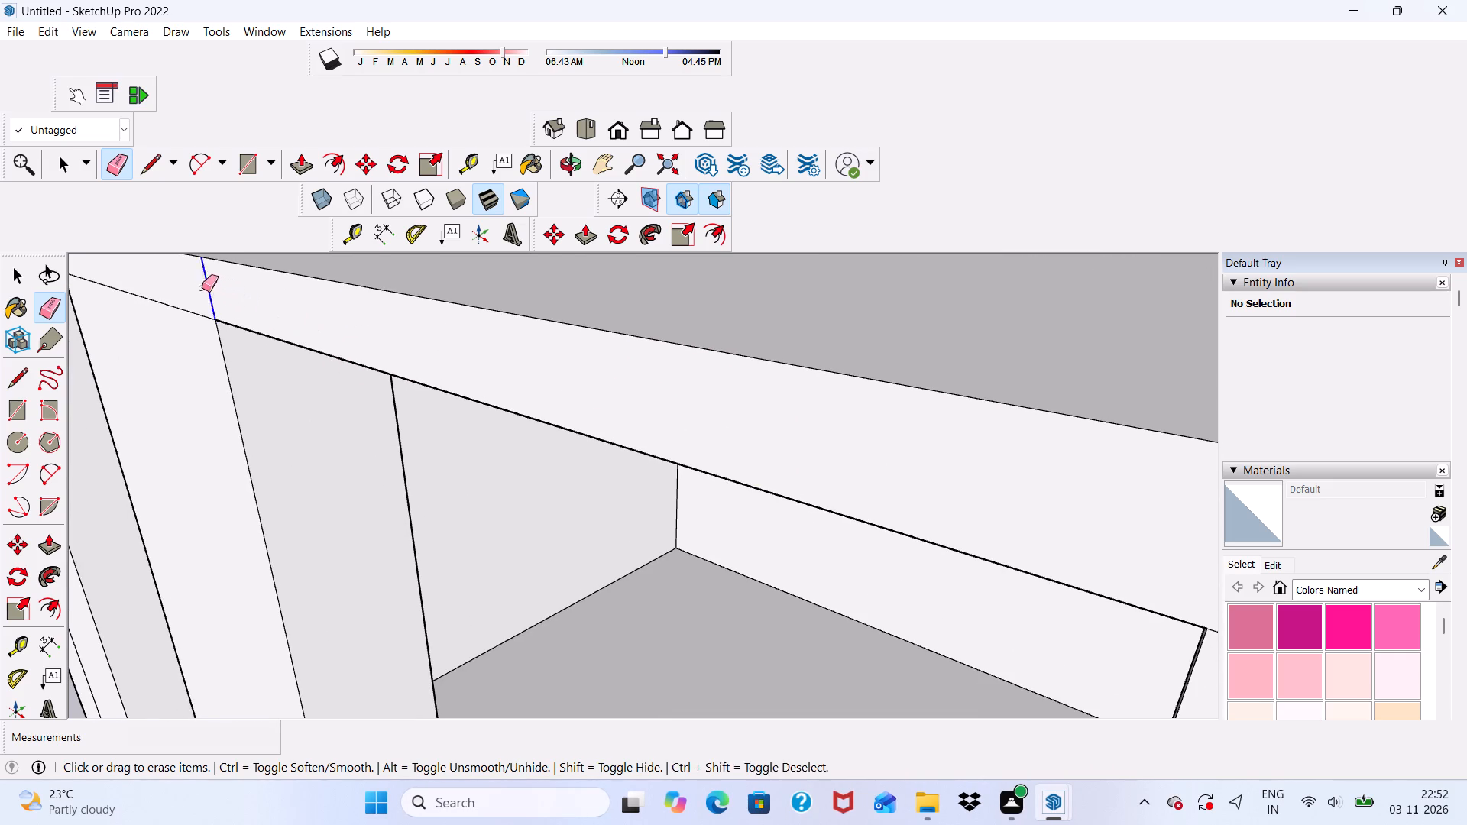
{"action": "left_click_drag", "start_coordinate": [202, 288], "coordinate": [199, 288]}
{"action": "scroll", "coordinate": [270, 333], "scroll_direction": "down", "scroll_amount": 9}
{"action": "scroll", "coordinate": [209, 346], "scroll_direction": "up", "scroll_amount": 4}
{"action": "left_click_drag", "start_coordinate": [220, 282], "coordinate": [256, 284]}
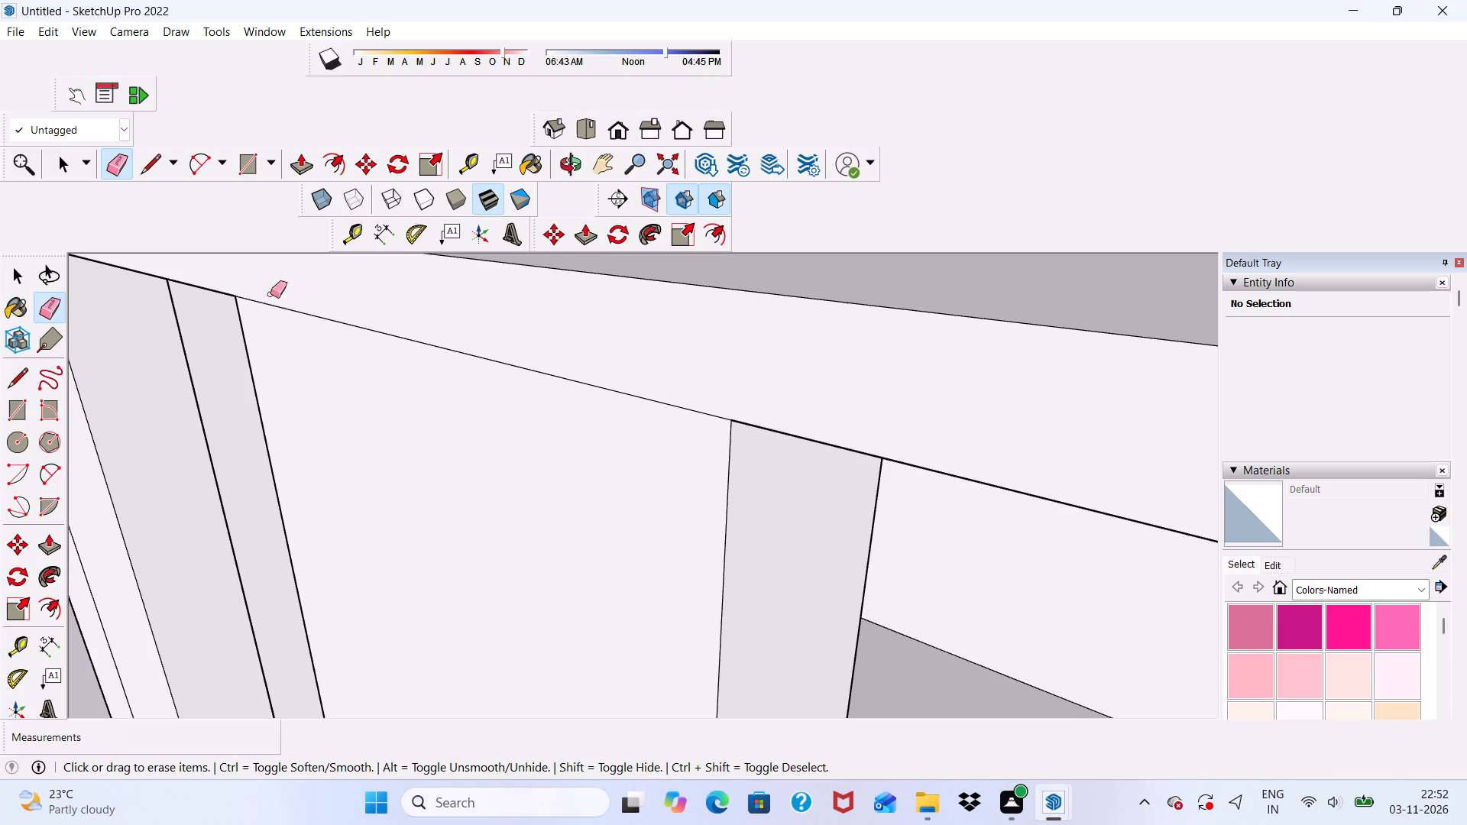
{"action": "scroll", "coordinate": [387, 328], "scroll_direction": "down", "scroll_amount": 15}
{"action": "scroll", "coordinate": [350, 345], "scroll_direction": "up", "scroll_amount": 6}
{"action": "scroll", "coordinate": [206, 283], "scroll_direction": "up", "scroll_amount": 1}
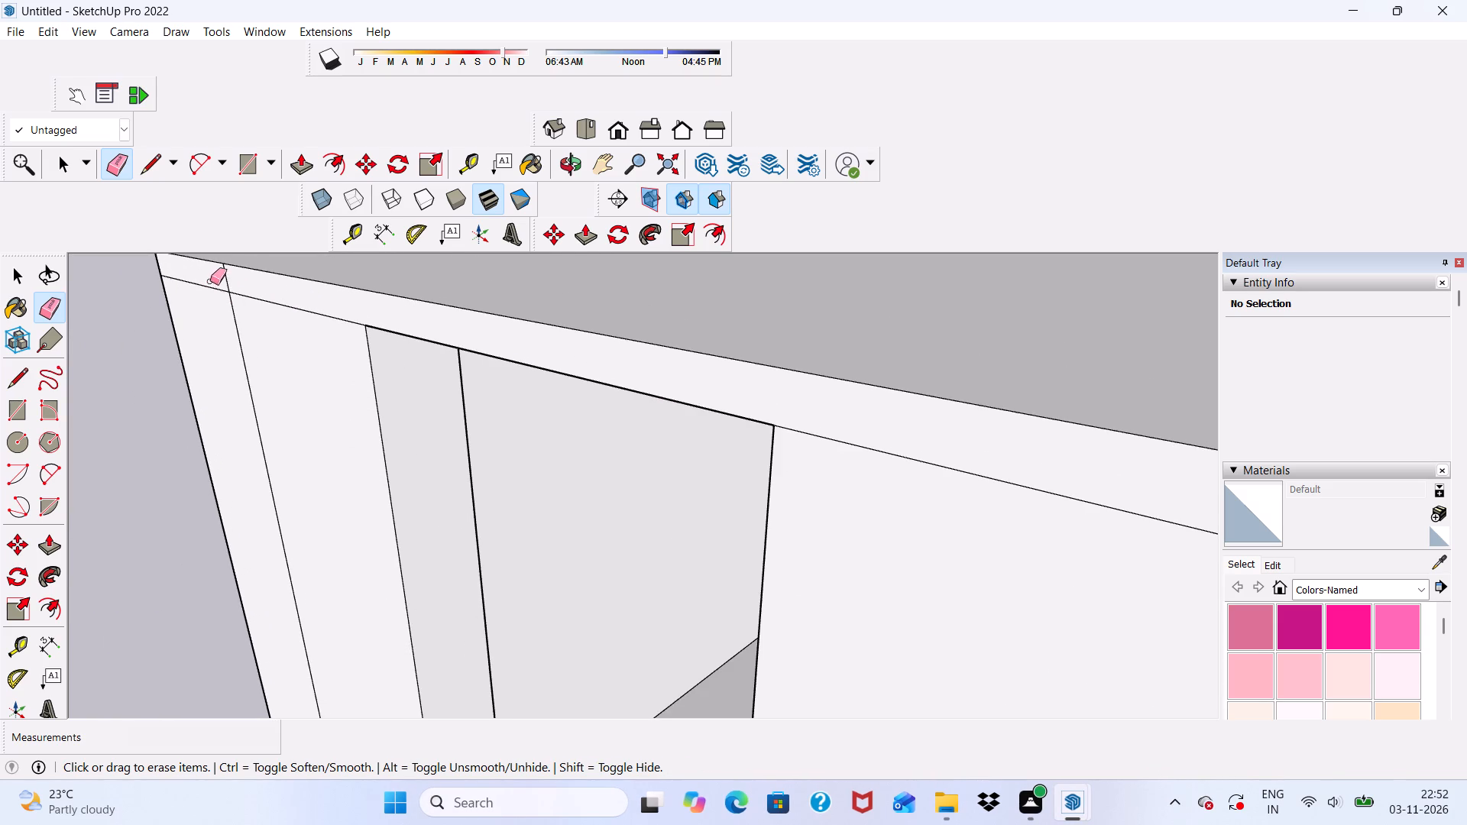
{"action": "left_click_drag", "start_coordinate": [211, 281], "coordinate": [236, 284]}
Erase the last remaining wall-segment outline from the top face of the roof slab.
{"action": "scroll", "coordinate": [371, 309], "scroll_direction": "down", "scroll_amount": 1}
{"action": "middle_click_drag", "start_coordinate": [390, 316], "coordinate": [439, 419]}
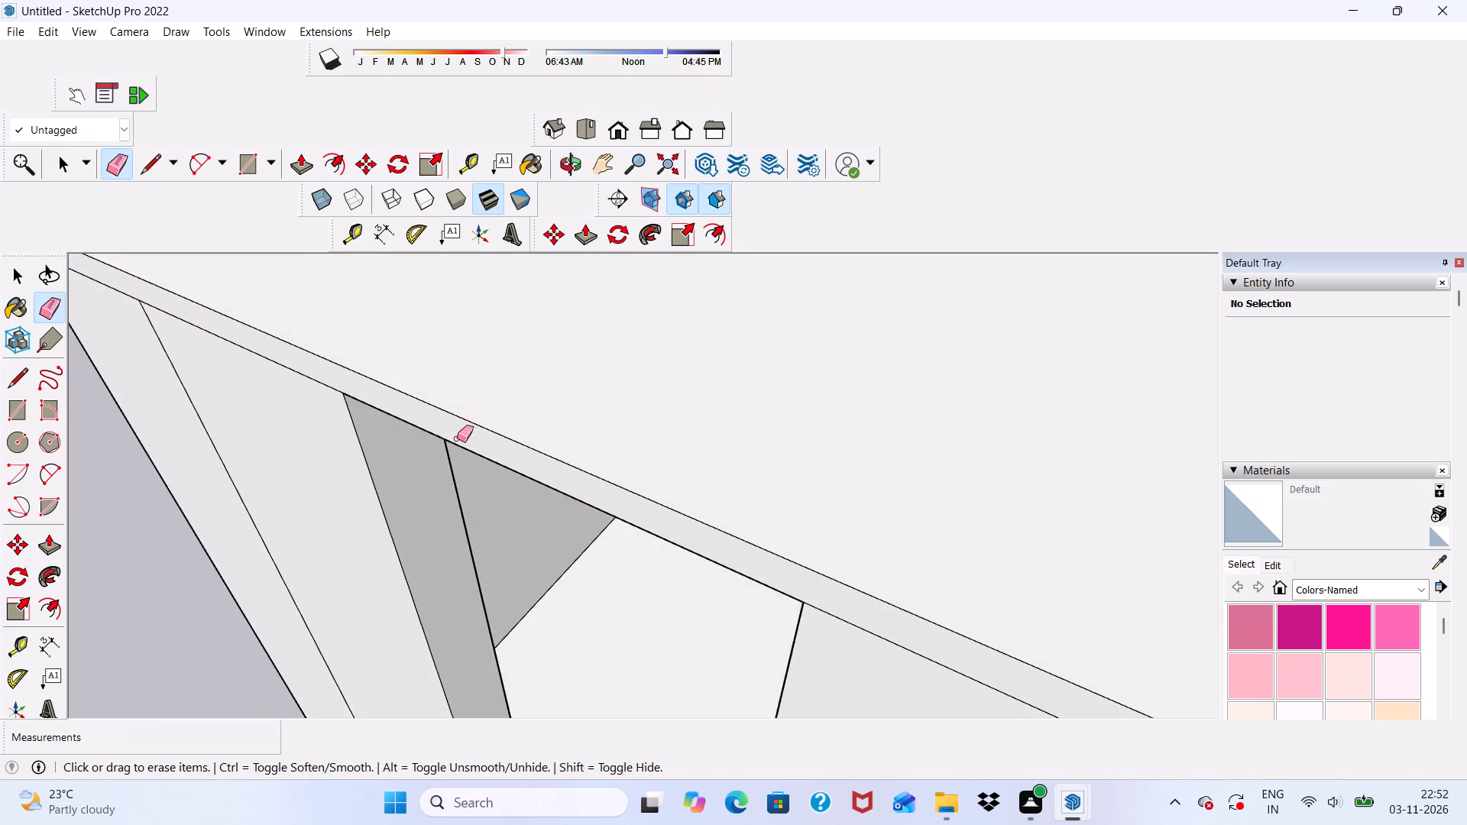
{"action": "scroll", "coordinate": [465, 436], "scroll_direction": "up", "scroll_amount": 1}
{"action": "scroll", "coordinate": [292, 320], "scroll_direction": "down", "scroll_amount": 16}
{"action": "scroll", "coordinate": [464, 395], "scroll_direction": "down", "scroll_amount": 5}
{"action": "middle_click_drag", "start_coordinate": [721, 616], "coordinate": [634, 584]}
{"action": "scroll", "coordinate": [696, 543], "scroll_direction": "up", "scroll_amount": 11}
{"action": "left_click_drag", "start_coordinate": [611, 454], "coordinate": [662, 487]}
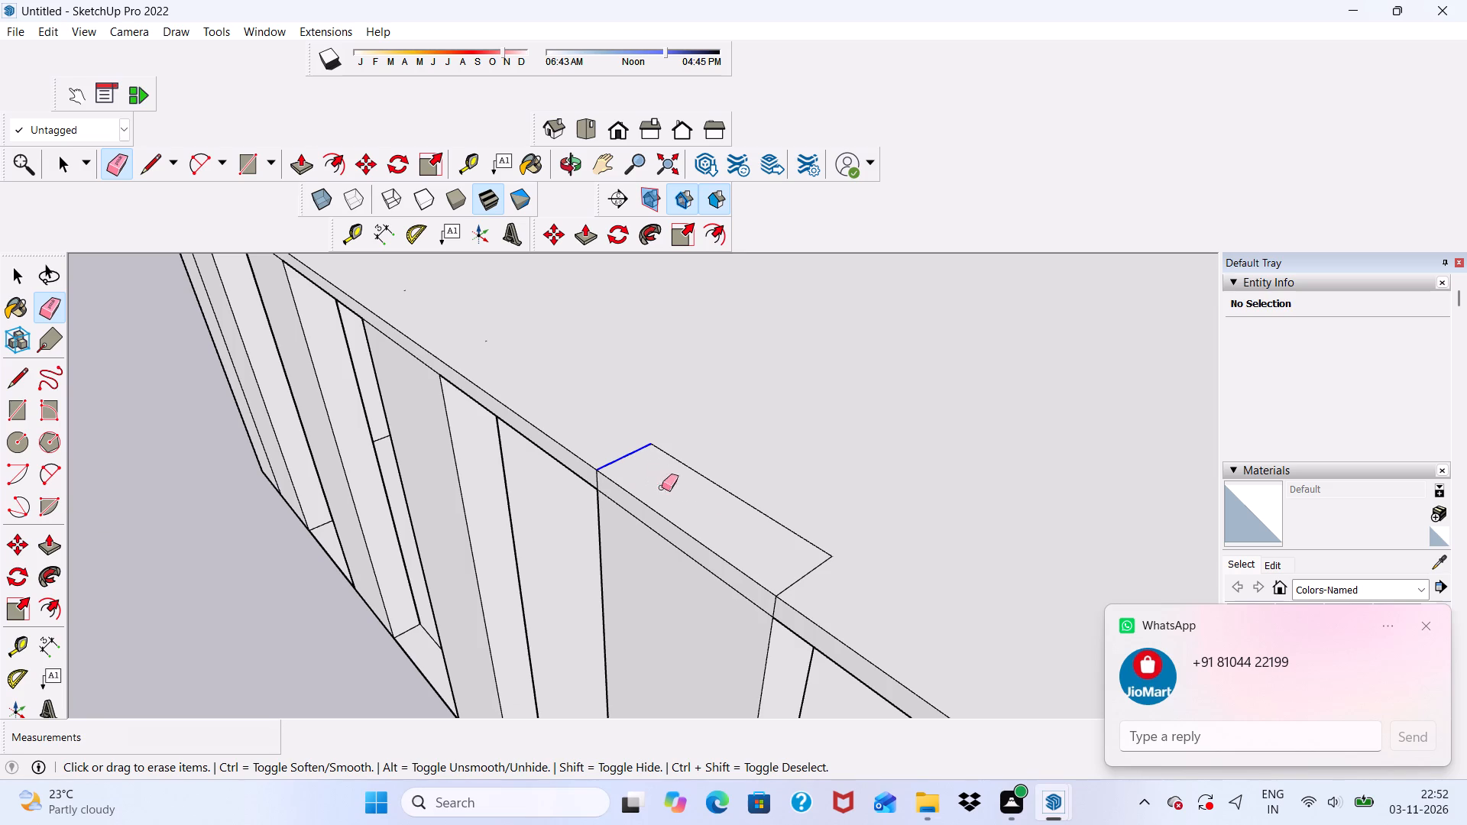
{"action": "left_click_drag", "start_coordinate": [662, 487], "coordinate": [790, 529]}
{"action": "left_click", "coordinate": [790, 527]}
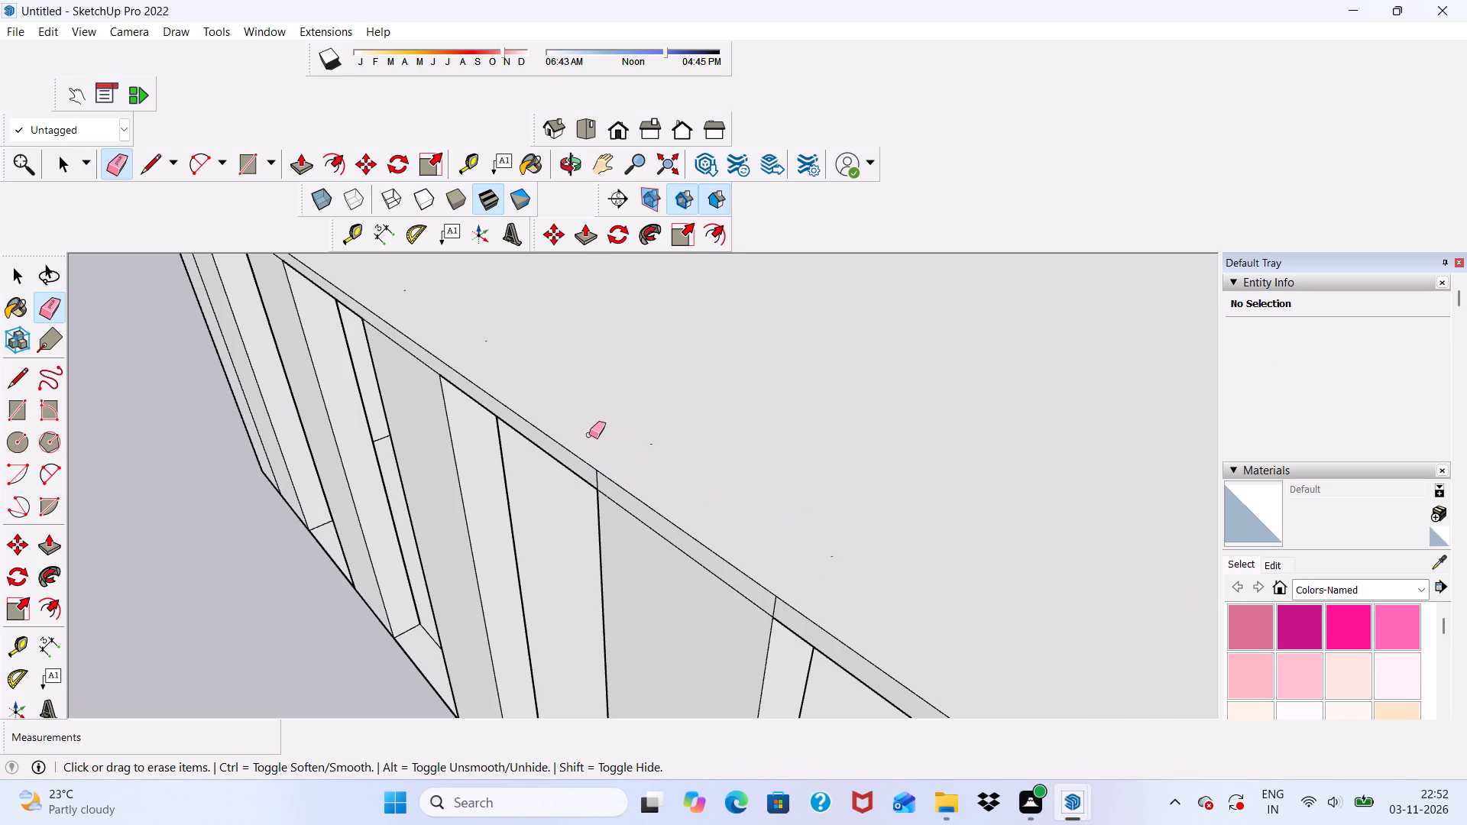
Erase the two short vertical seams on the slab's outer side above the last wall segment.
{"action": "scroll", "coordinate": [389, 439], "scroll_direction": "down", "scroll_amount": 1}
{"action": "middle_click_drag", "start_coordinate": [410, 493], "coordinate": [449, 447]}
{"action": "scroll", "coordinate": [595, 379], "scroll_direction": "down", "scroll_amount": 3}
{"action": "scroll", "coordinate": [642, 376], "scroll_direction": "up", "scroll_amount": 5}
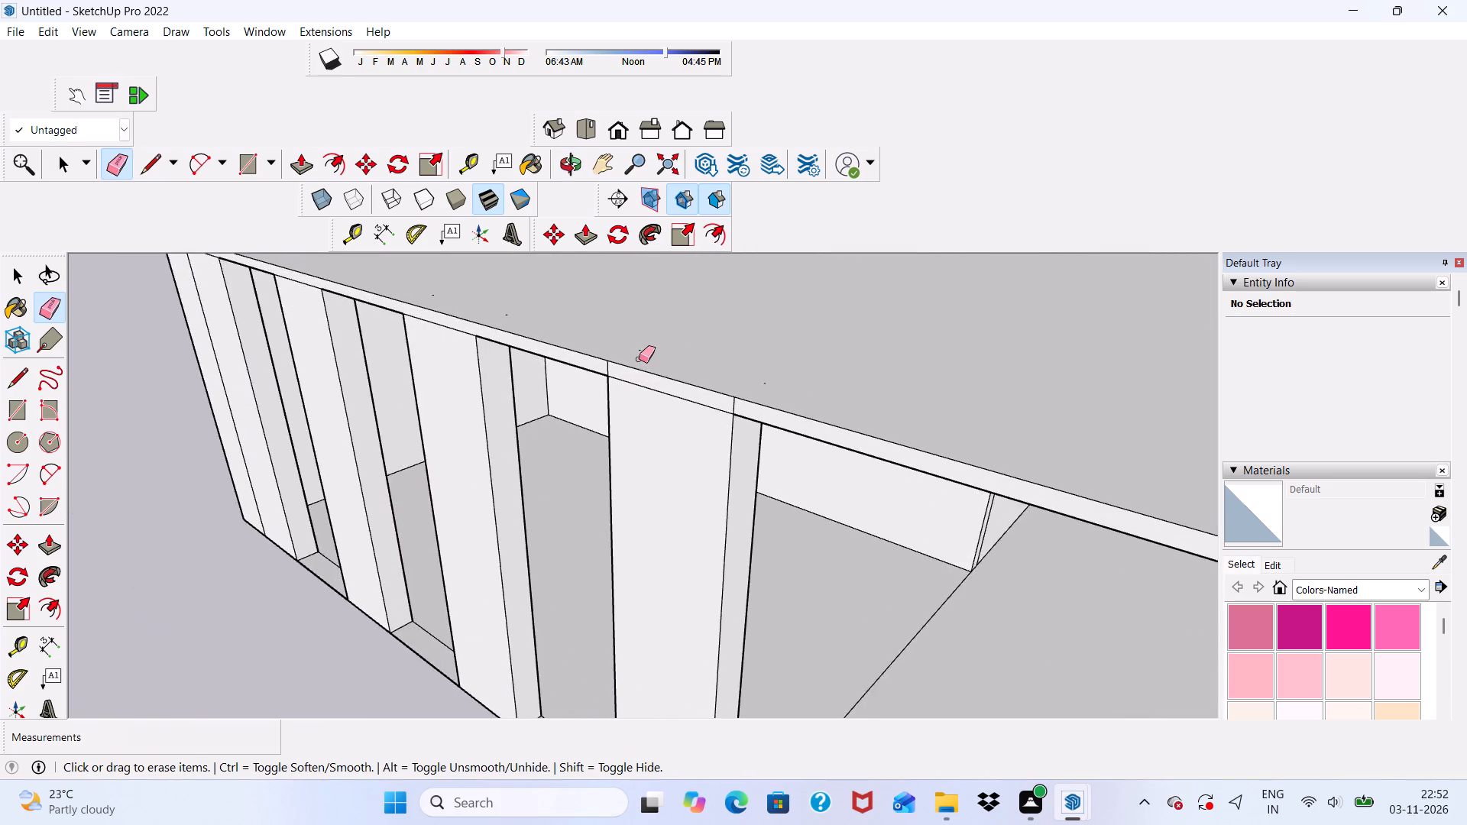
{"action": "scroll", "coordinate": [639, 359], "scroll_direction": "up", "scroll_amount": 9}
{"action": "left_click_drag", "start_coordinate": [588, 365], "coordinate": [614, 365]}
{"action": "scroll", "coordinate": [348, 356], "scroll_direction": "down", "scroll_amount": 6}
{"action": "scroll", "coordinate": [779, 406], "scroll_direction": "up", "scroll_amount": 8}
{"action": "left_click_drag", "start_coordinate": [494, 412], "coordinate": [504, 413]}
Erase the remaining stray edge specks on the roof slab's top face along the segmented wall.
{"action": "left_click_drag", "start_coordinate": [610, 357], "coordinate": [598, 354]}
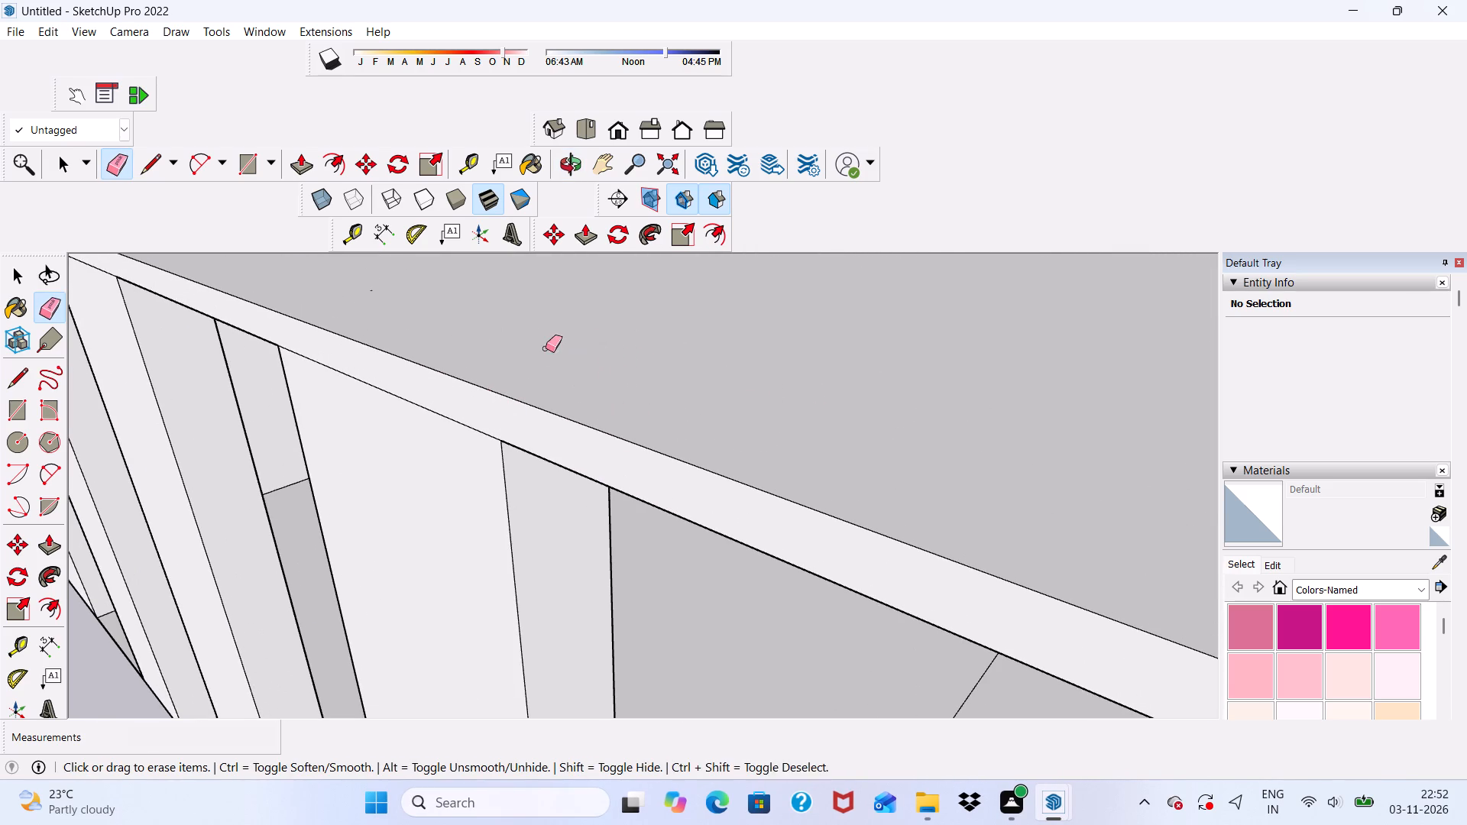
{"action": "scroll", "coordinate": [555, 355], "scroll_direction": "down", "scroll_amount": 5}
{"action": "left_click_drag", "start_coordinate": [449, 312], "coordinate": [418, 309]}
{"action": "left_click_drag", "start_coordinate": [447, 318], "coordinate": [448, 318]}
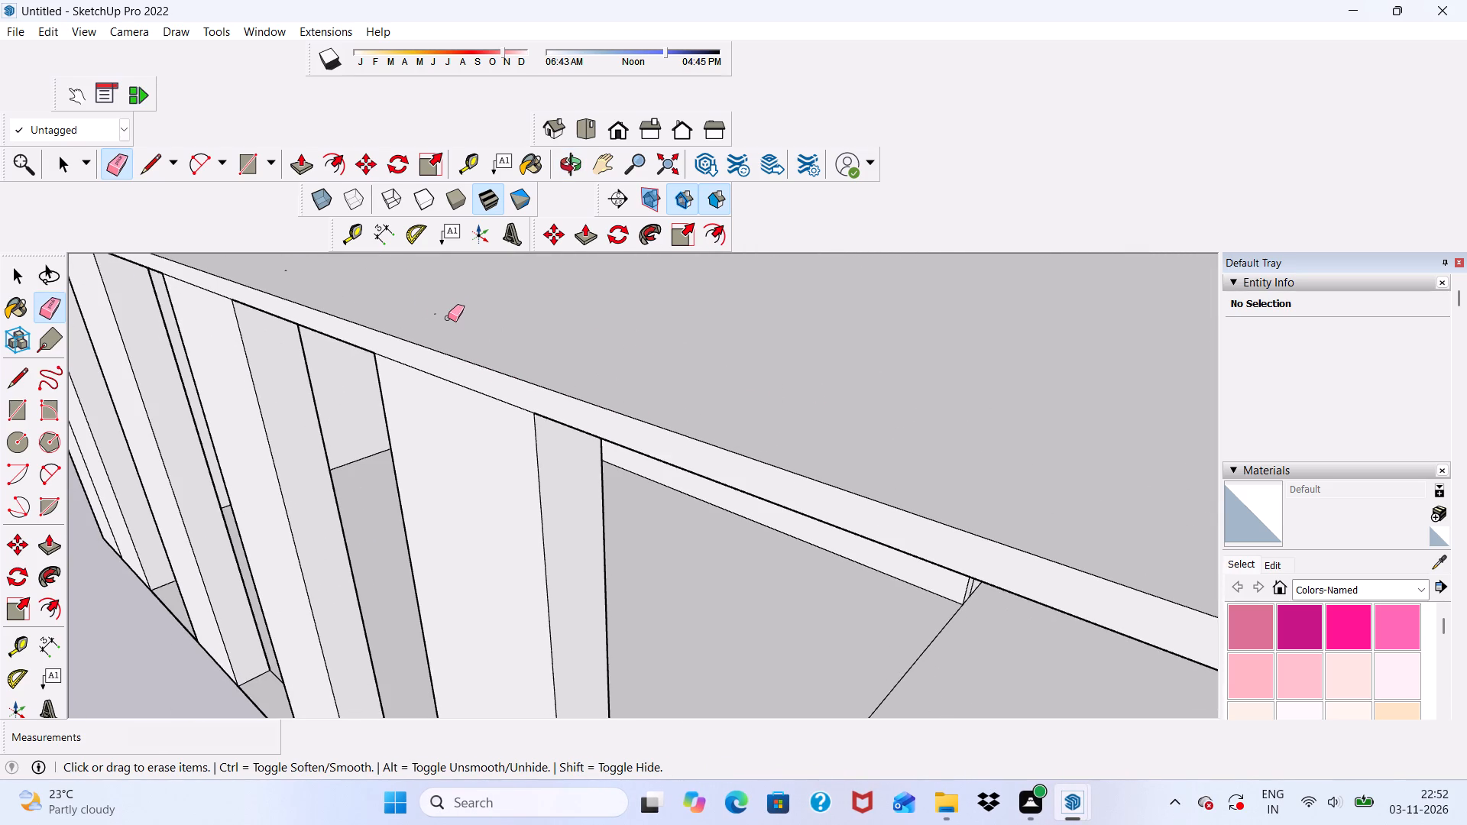
{"action": "left_click_drag", "start_coordinate": [448, 318], "coordinate": [429, 315]}
{"action": "left_click", "coordinate": [429, 315]}
{"action": "left_click_drag", "start_coordinate": [436, 310], "coordinate": [445, 314]}
{"action": "scroll", "coordinate": [260, 339], "scroll_direction": "down", "scroll_amount": 9}
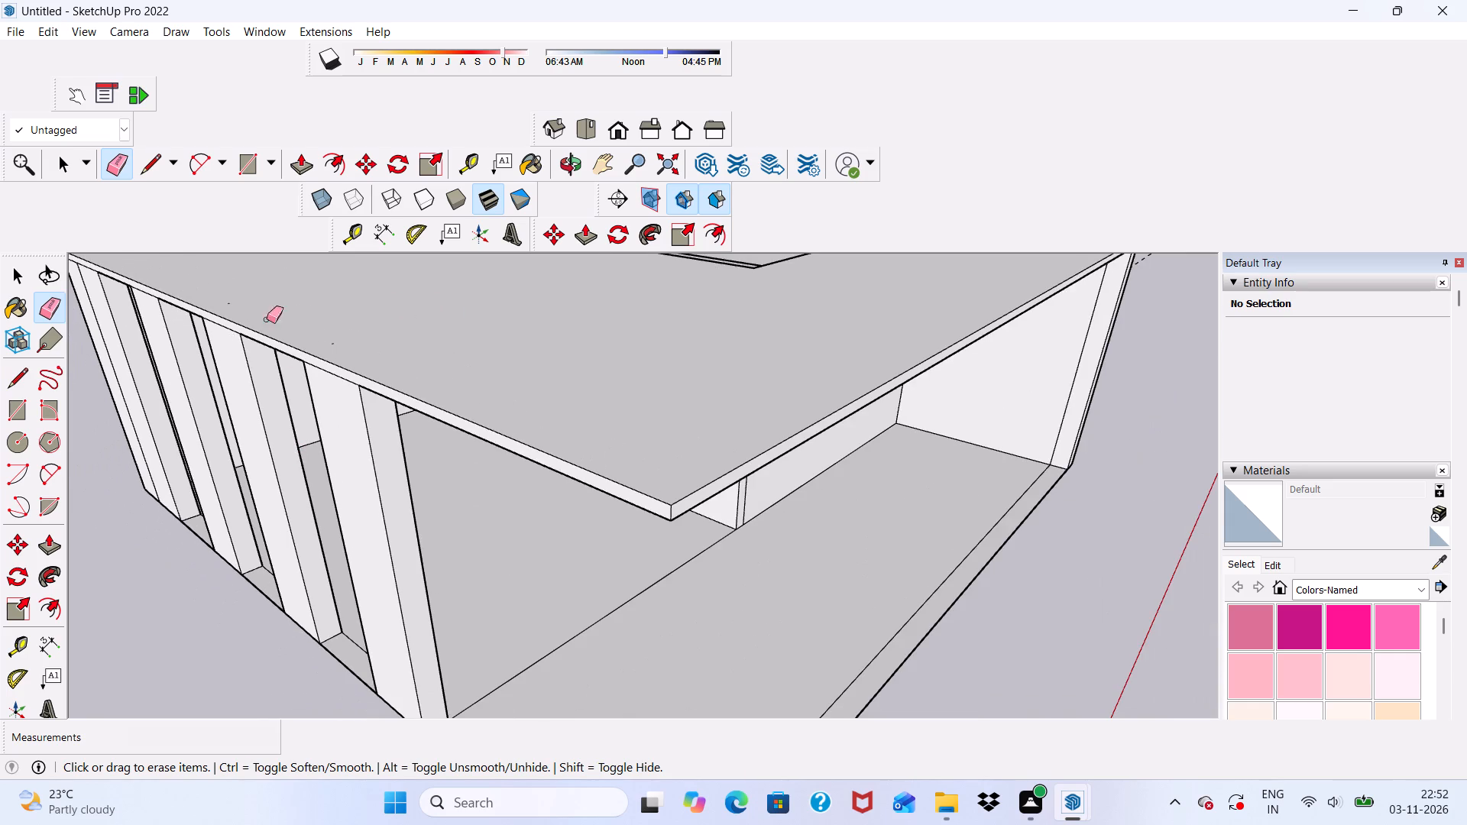
{"action": "scroll", "coordinate": [254, 302], "scroll_direction": "up", "scroll_amount": 5}
{"action": "left_click_drag", "start_coordinate": [223, 314], "coordinate": [267, 332]}
{"action": "left_click_drag", "start_coordinate": [300, 337], "coordinate": [288, 338]}
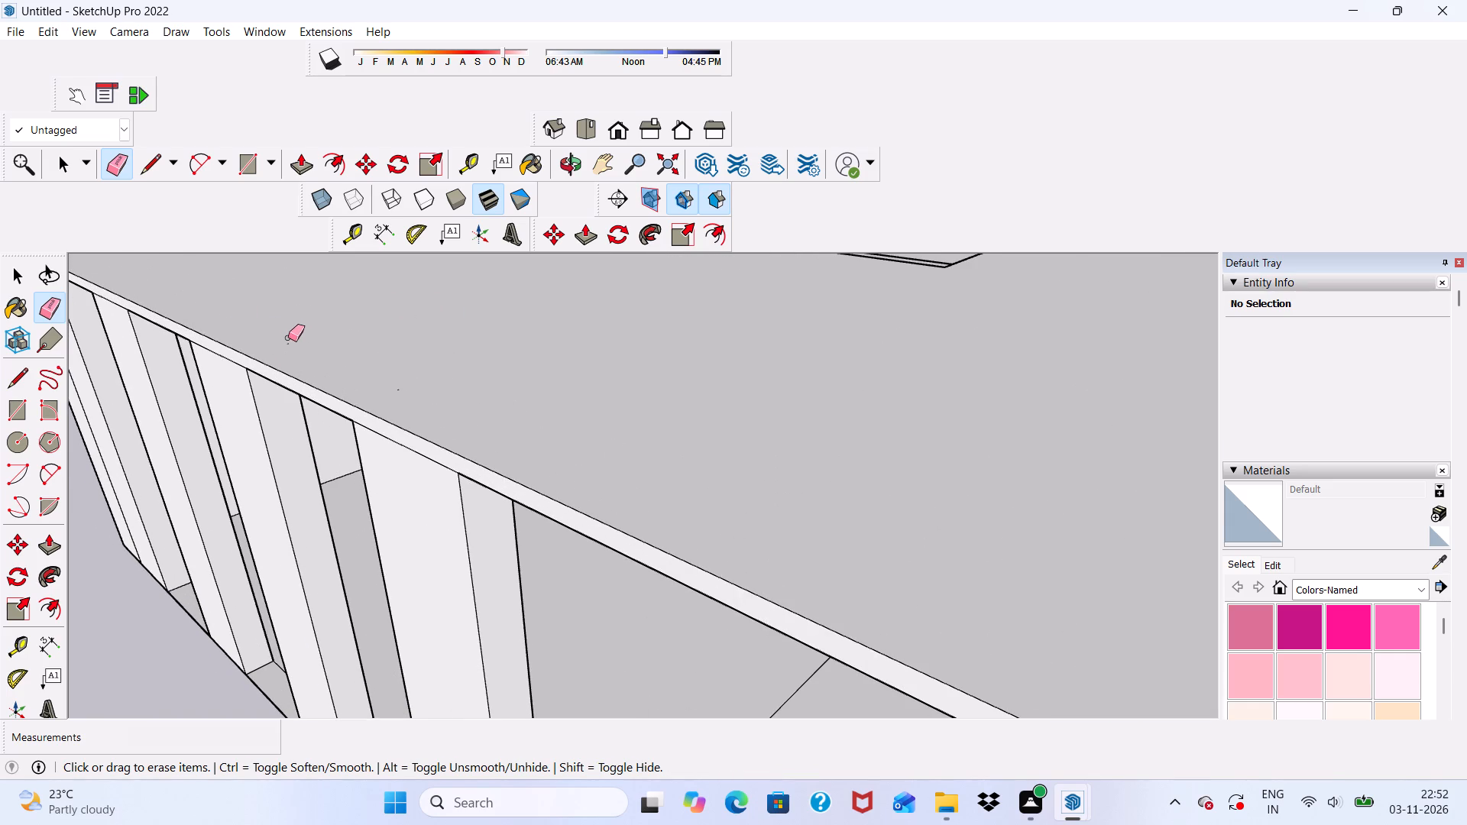
{"action": "left_click_drag", "start_coordinate": [288, 338], "coordinate": [292, 351]}
{"action": "left_click", "coordinate": [402, 387]}
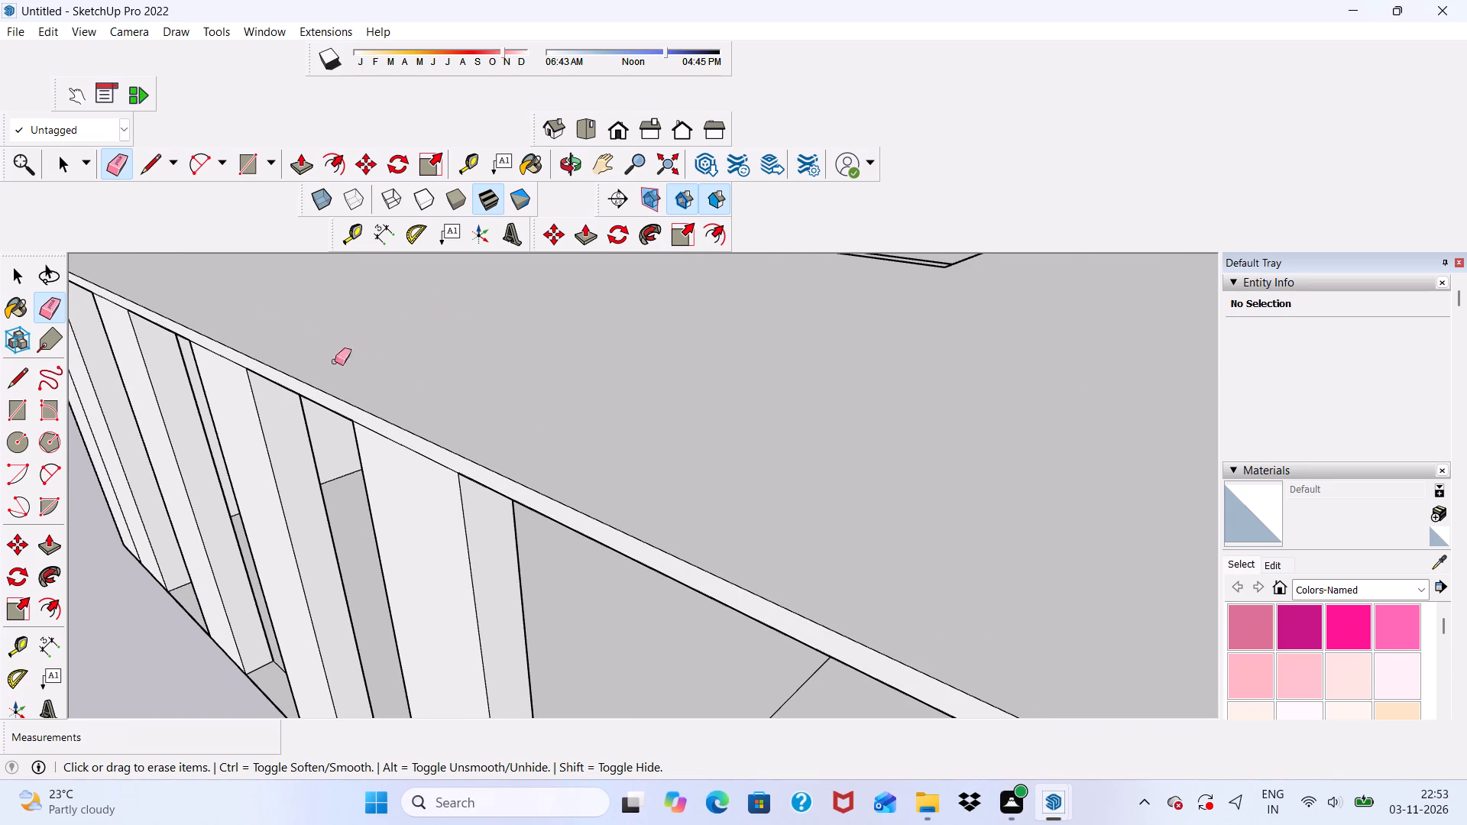
Push/Pull the large recessed roof face and the narrow strip beside it up 3", flush with the slab's top face.
{"action": "scroll", "coordinate": [307, 341], "scroll_direction": "down", "scroll_amount": 10}
{"action": "middle_click_drag", "start_coordinate": [536, 422], "coordinate": [11, 492]}
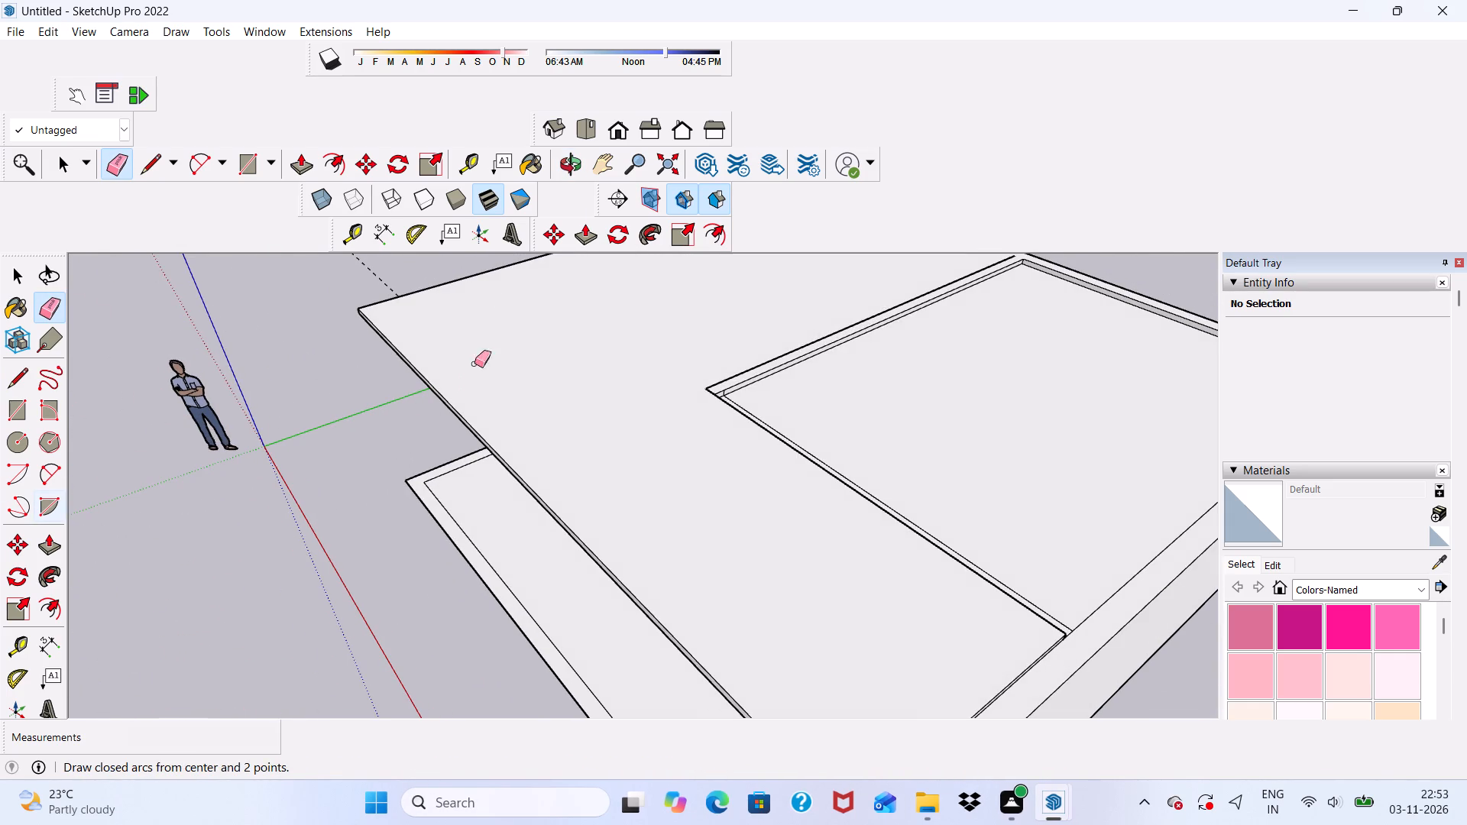
{"action": "left_click", "coordinate": [300, 162]}
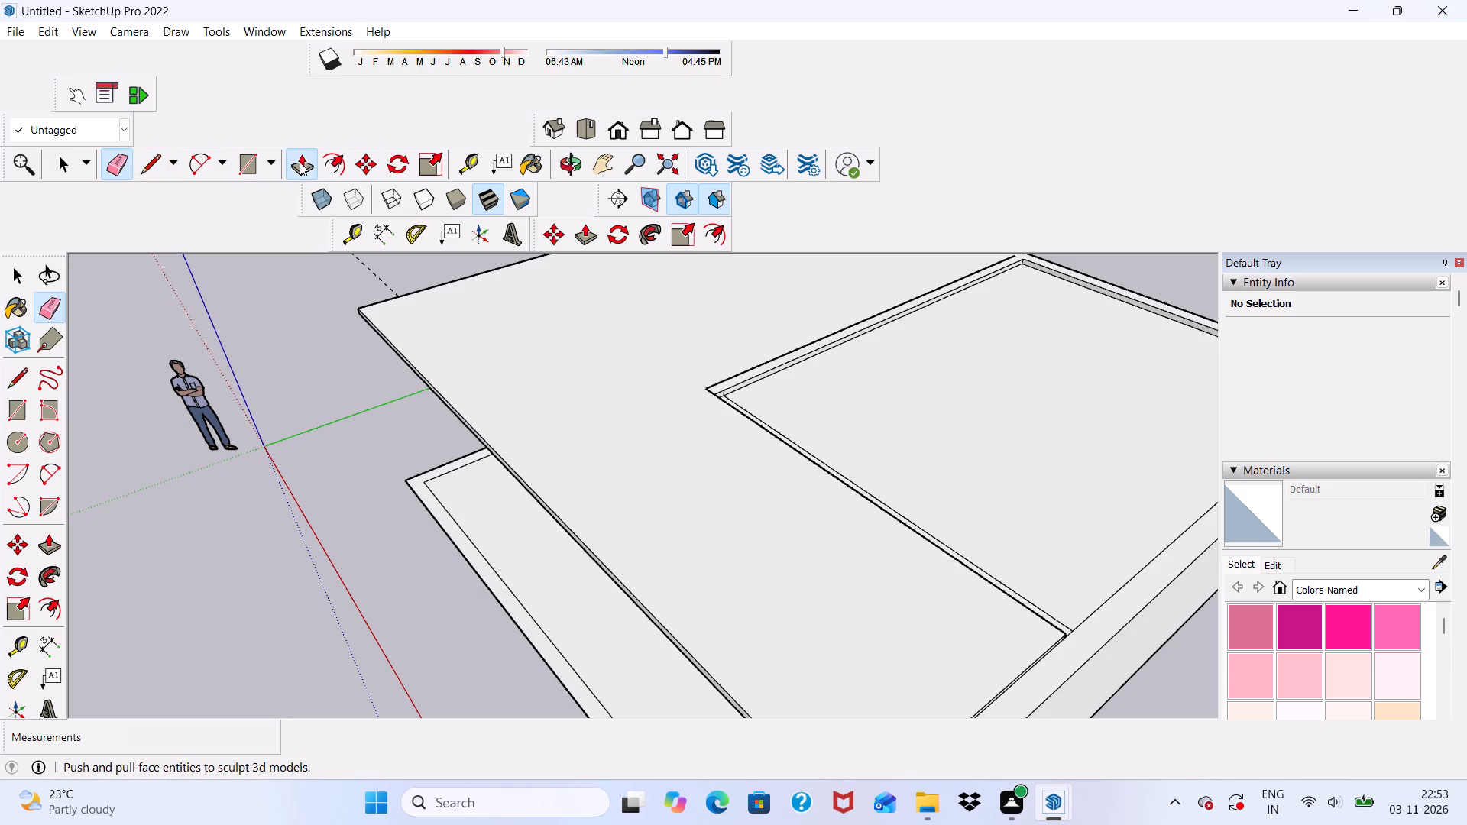
{"action": "scroll", "coordinate": [902, 400], "scroll_direction": "up", "scroll_amount": 5}
{"action": "left_click", "coordinate": [896, 403]}
{"action": "scroll", "coordinate": [593, 376], "scroll_direction": "up", "scroll_amount": 3}
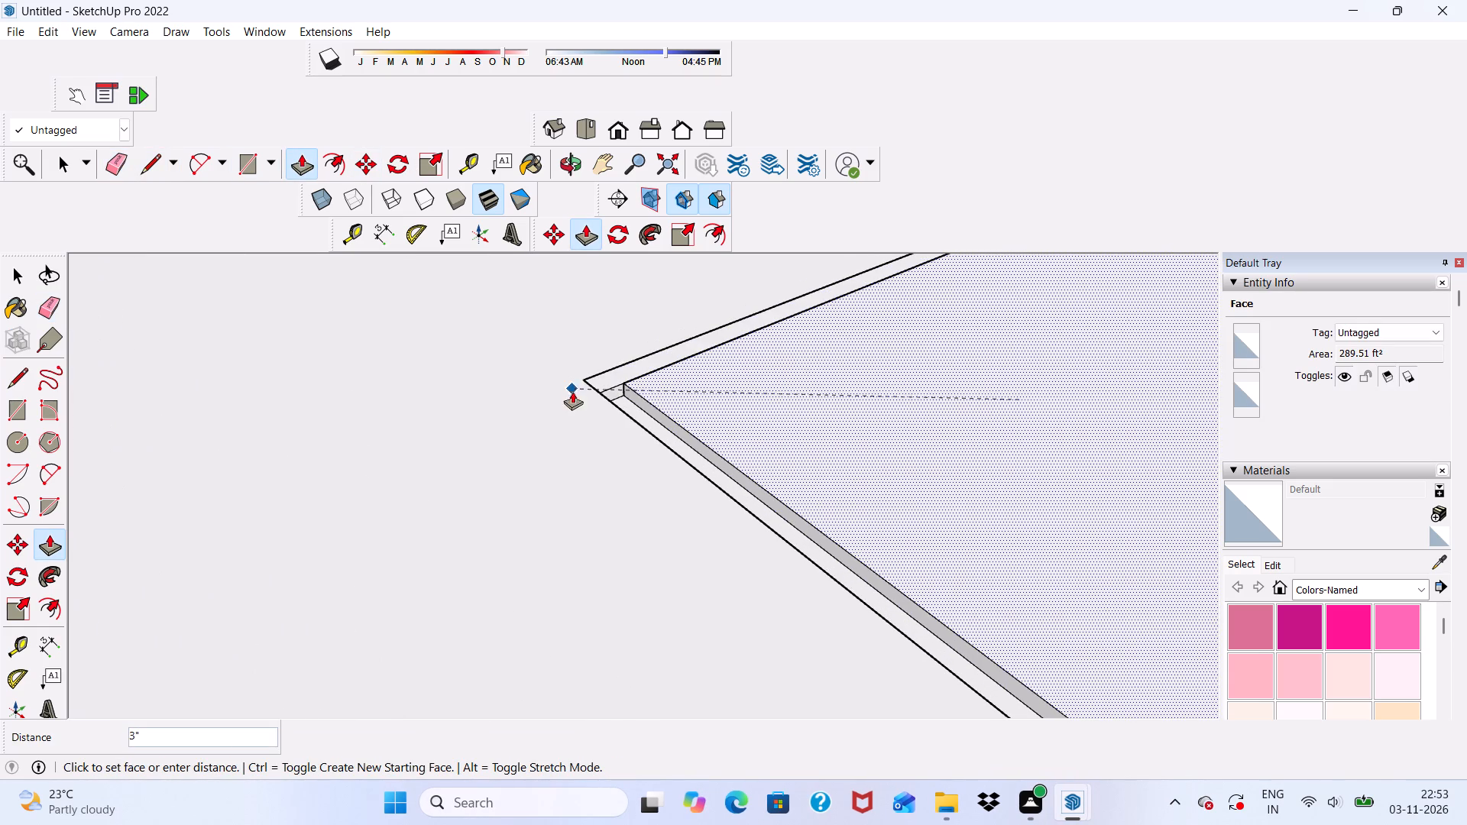
{"action": "left_click", "coordinate": [615, 402]}
{"action": "scroll", "coordinate": [690, 419], "scroll_direction": "up", "scroll_amount": 6}
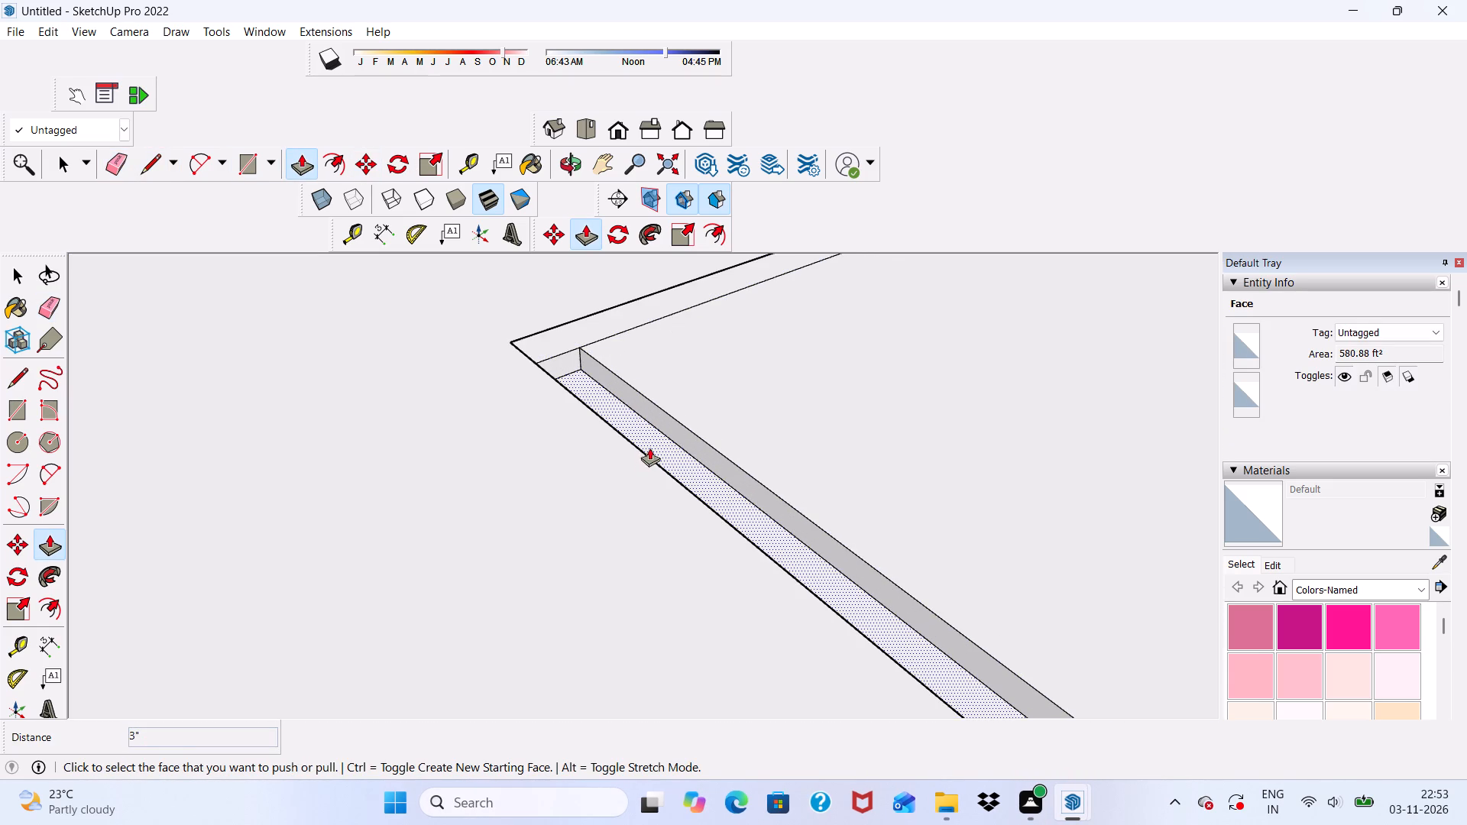
{"action": "left_click", "coordinate": [650, 448]}
{"action": "left_click", "coordinate": [749, 409]}
Erase the leftover wall outlines and short dividing edges around the inner corner of the filled area on the slab's top face.
{"action": "scroll", "coordinate": [642, 409], "scroll_direction": "down", "scroll_amount": 6}
{"action": "scroll", "coordinate": [735, 459], "scroll_direction": "up", "scroll_amount": 1}
{"action": "middle_click_drag", "start_coordinate": [735, 459], "coordinate": [793, 548]}
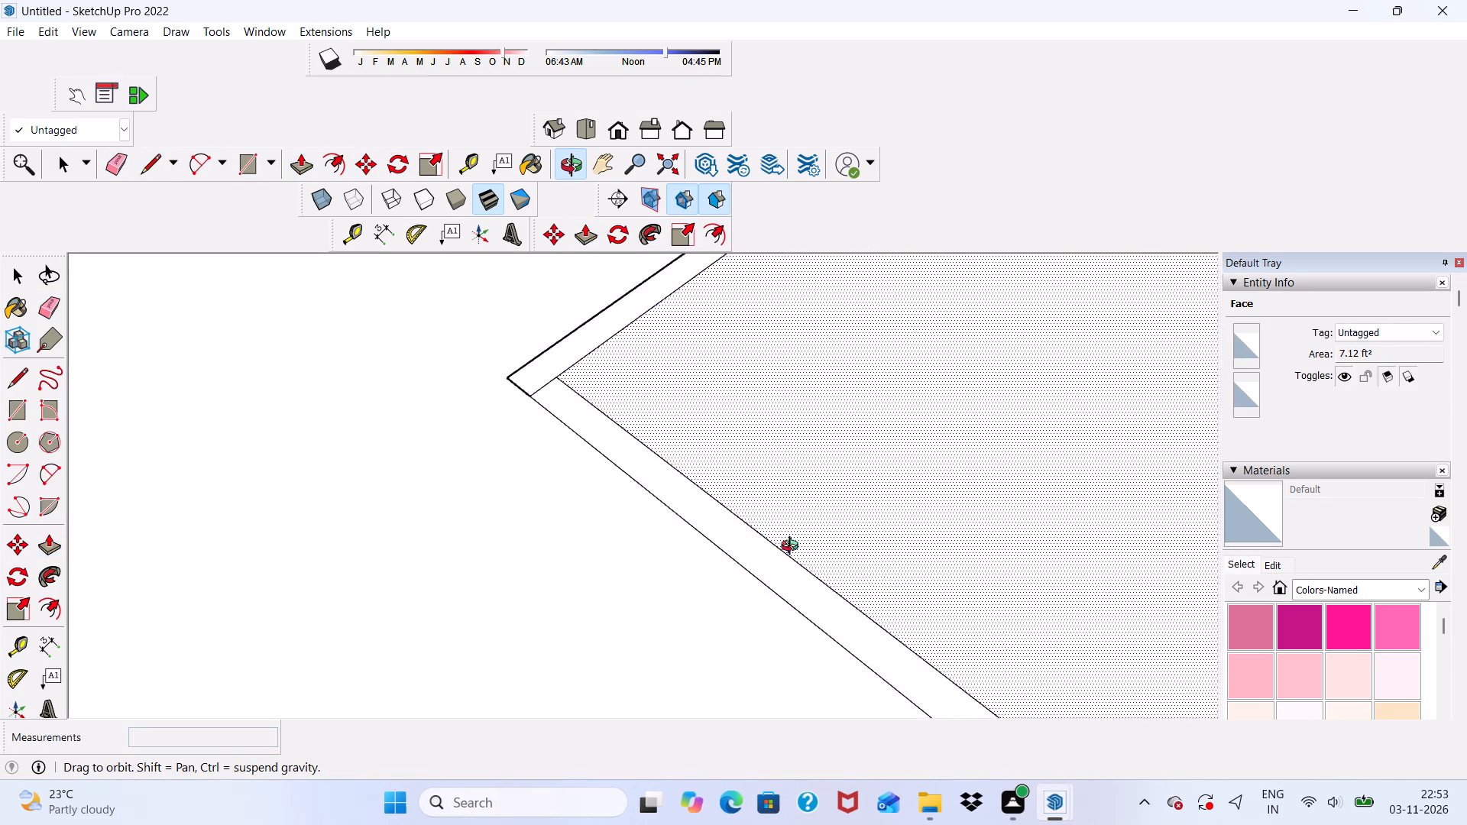
{"action": "middle_click_drag", "start_coordinate": [793, 548], "coordinate": [866, 541]}
{"action": "scroll", "coordinate": [509, 354], "scroll_direction": "up", "scroll_amount": 6}
{"action": "scroll", "coordinate": [561, 445], "scroll_direction": "up", "scroll_amount": 6}
{"action": "middle_click_drag", "start_coordinate": [547, 432], "coordinate": [227, 305]}
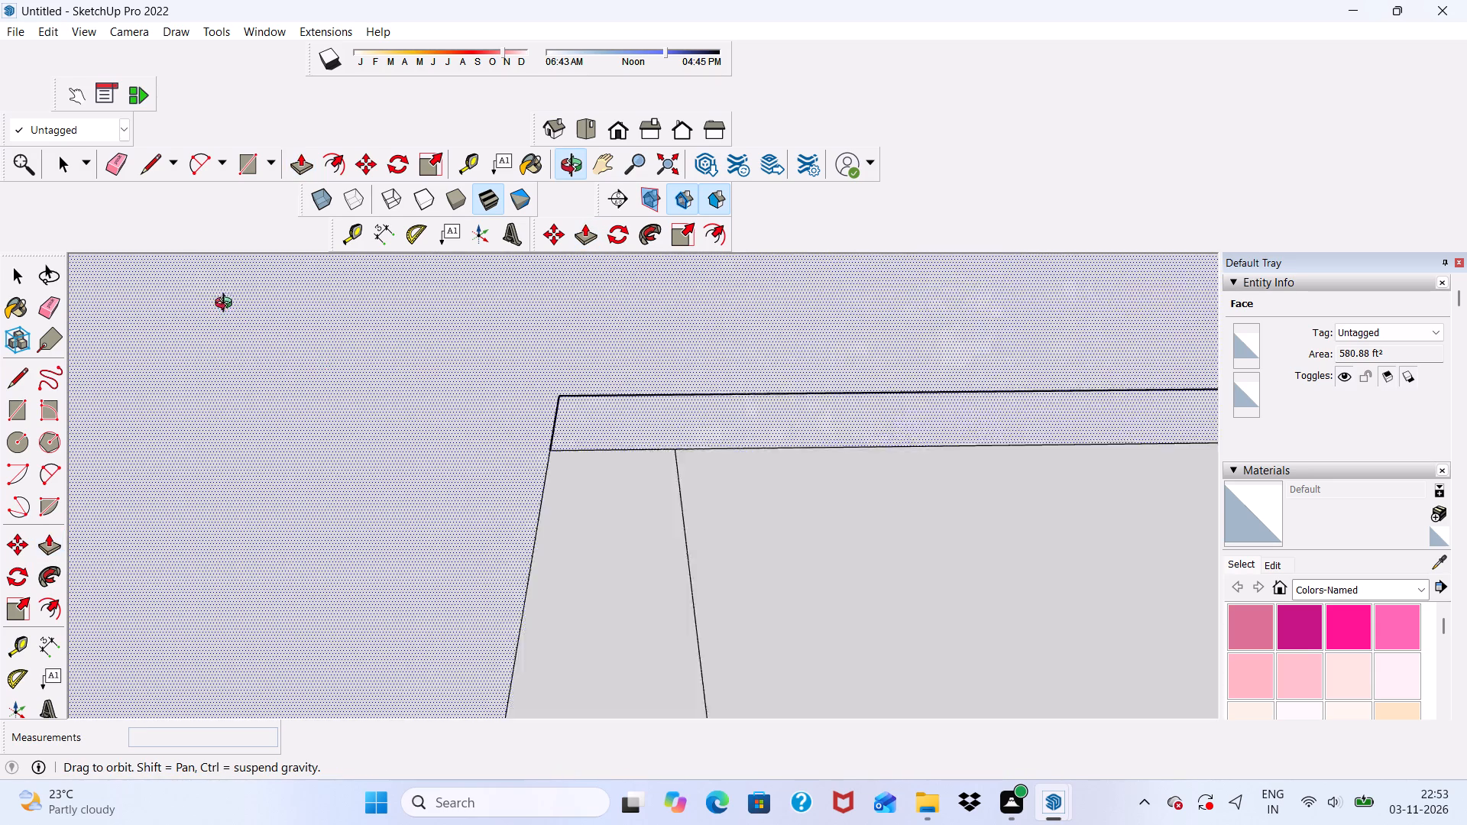
{"action": "middle_click_drag", "start_coordinate": [227, 305], "coordinate": [572, 372]}
{"action": "left_click", "coordinate": [106, 167]}
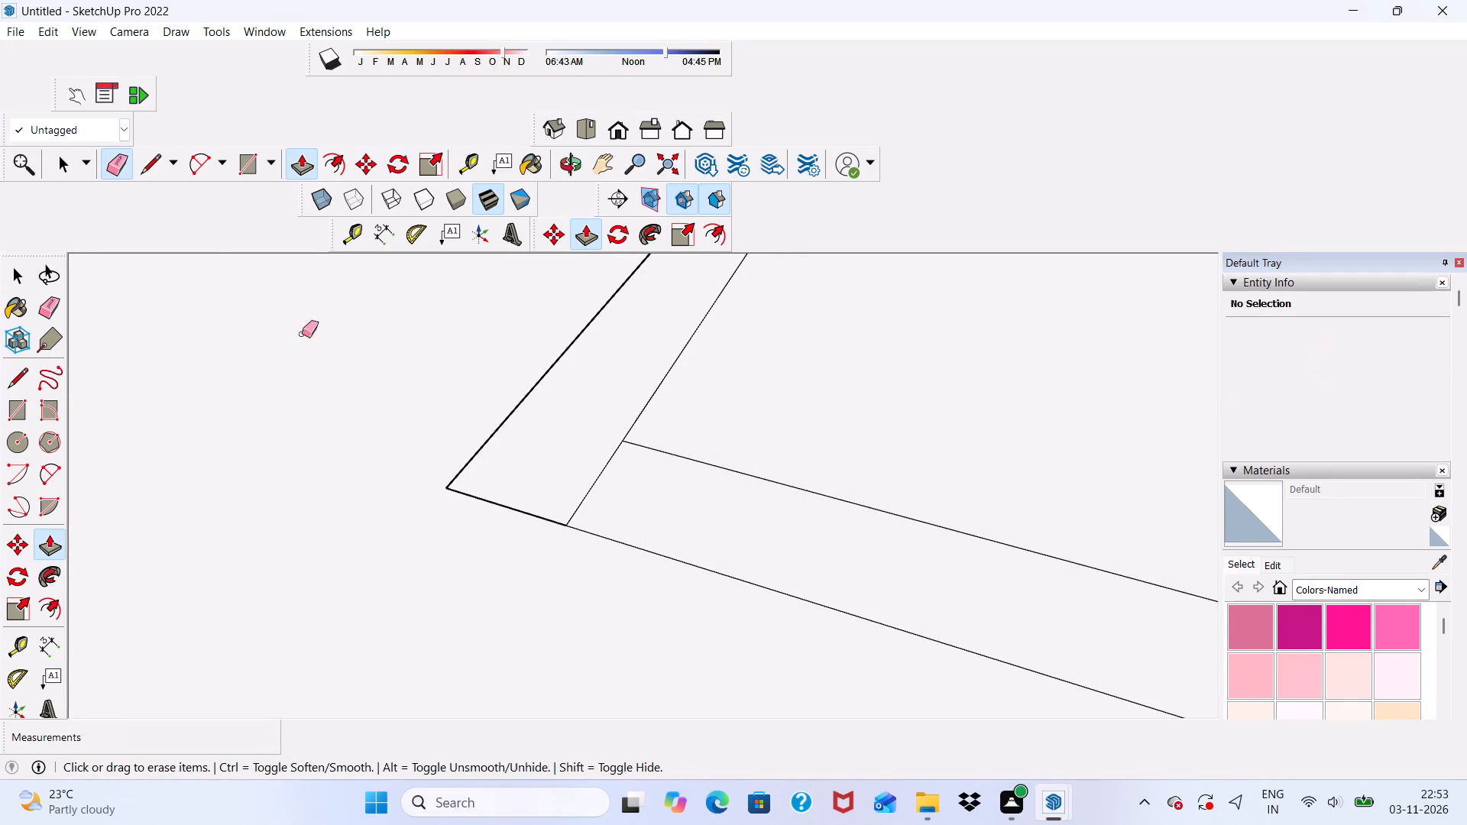
{"action": "left_click_drag", "start_coordinate": [468, 415], "coordinate": [494, 481]}
{"action": "left_click_drag", "start_coordinate": [496, 490], "coordinate": [498, 529]}
{"action": "left_click_drag", "start_coordinate": [607, 466], "coordinate": [614, 478]}
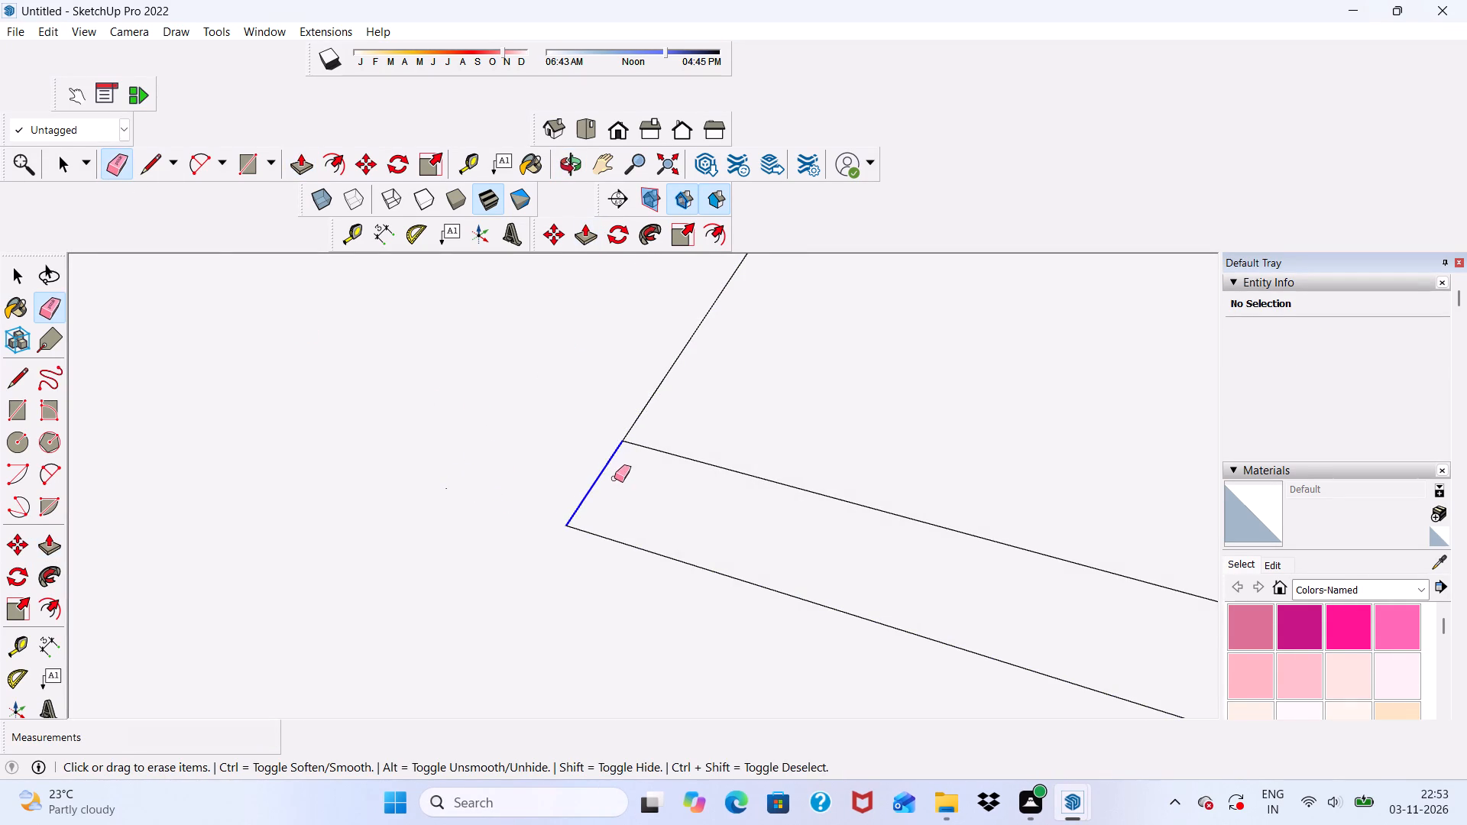
{"action": "left_click_drag", "start_coordinate": [641, 442], "coordinate": [646, 486]}
{"action": "left_click", "coordinate": [643, 493]}
{"action": "left_click_drag", "start_coordinate": [585, 522], "coordinate": [578, 545]}
Erase the remaining long edge running away from the filled area's inner corner on the roof slab's top face.
{"action": "scroll", "coordinate": [305, 442], "scroll_direction": "down", "scroll_amount": 6}
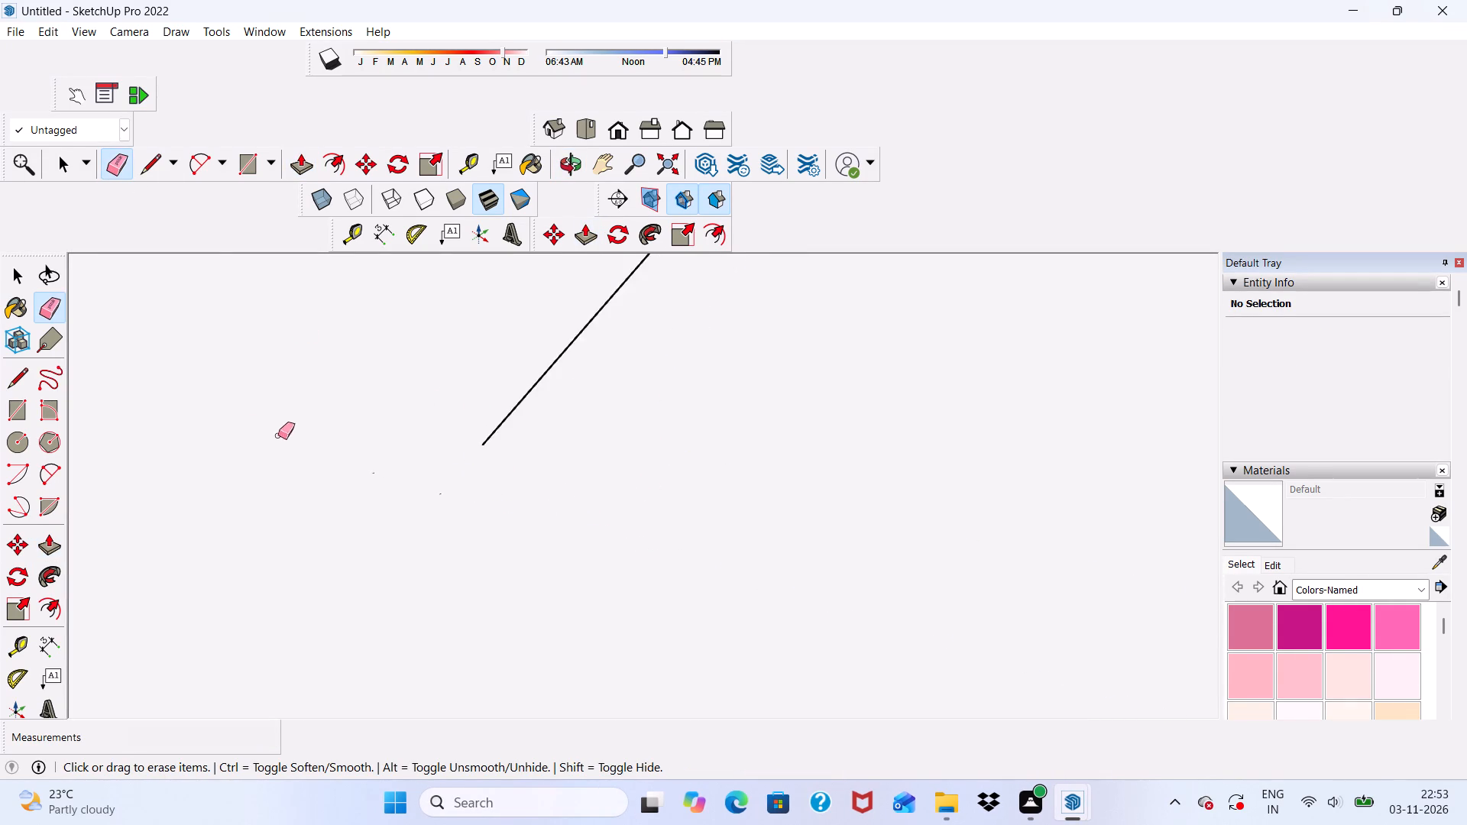
{"action": "scroll", "coordinate": [162, 411], "scroll_direction": "down", "scroll_amount": 6}
{"action": "scroll", "coordinate": [483, 433], "scroll_direction": "up", "scroll_amount": 1}
{"action": "scroll", "coordinate": [463, 390], "scroll_direction": "down", "scroll_amount": 17}
{"action": "scroll", "coordinate": [529, 318], "scroll_direction": "up", "scroll_amount": 5}
{"action": "left_click_drag", "start_coordinate": [536, 321], "coordinate": [522, 384]}
{"action": "left_click_drag", "start_coordinate": [493, 402], "coordinate": [479, 425]}
Erase the last long inner edge running parallel to the roof slab's outer side from its top face.
{"action": "scroll", "coordinate": [491, 393], "scroll_direction": "down", "scroll_amount": 6}
{"action": "scroll", "coordinate": [665, 304], "scroll_direction": "up", "scroll_amount": 7}
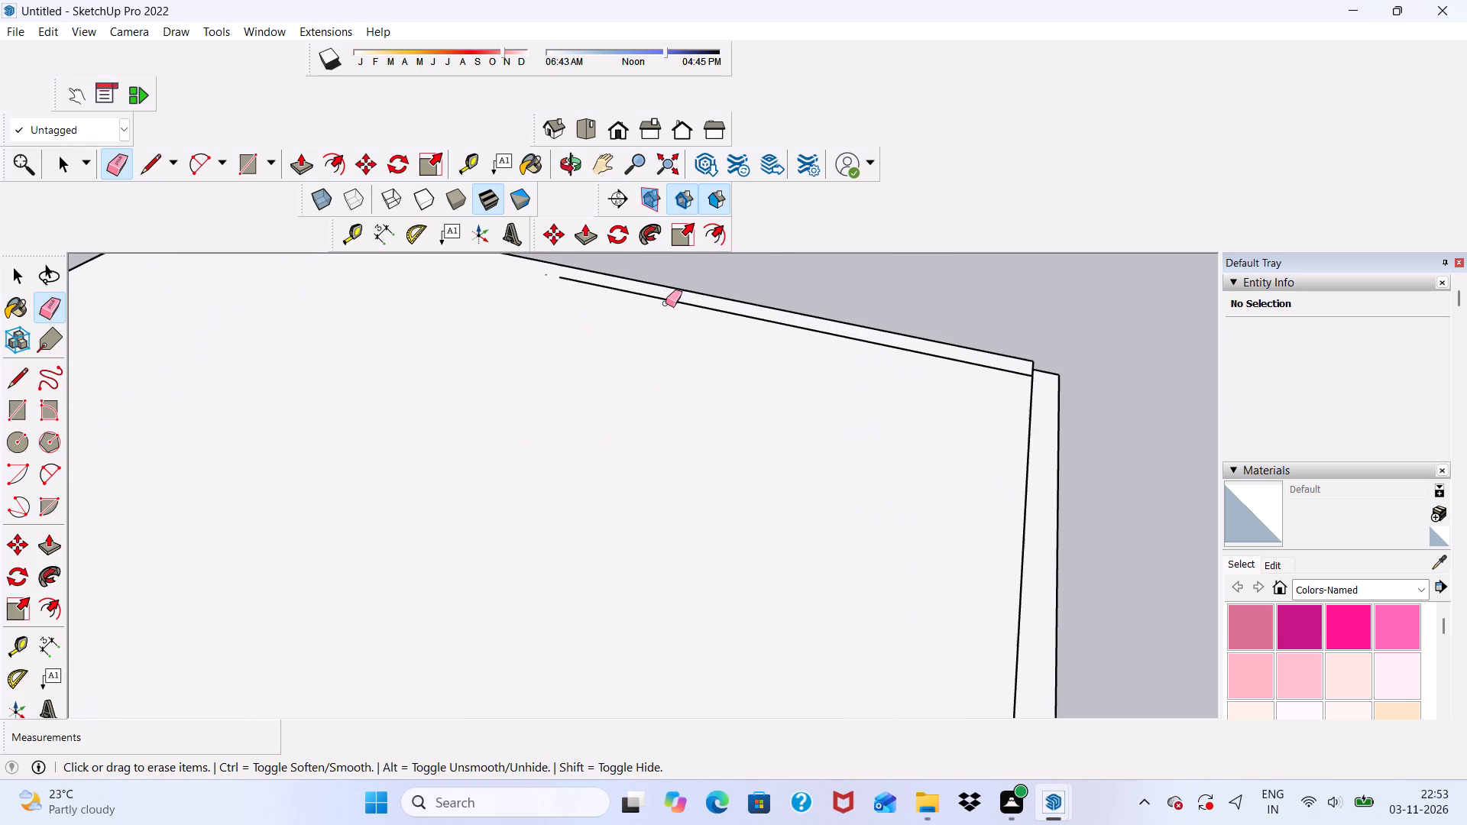
{"action": "left_click", "coordinate": [665, 303]}
{"action": "left_click", "coordinate": [665, 303]}
{"action": "scroll", "coordinate": [574, 279], "scroll_direction": "up", "scroll_amount": 2}
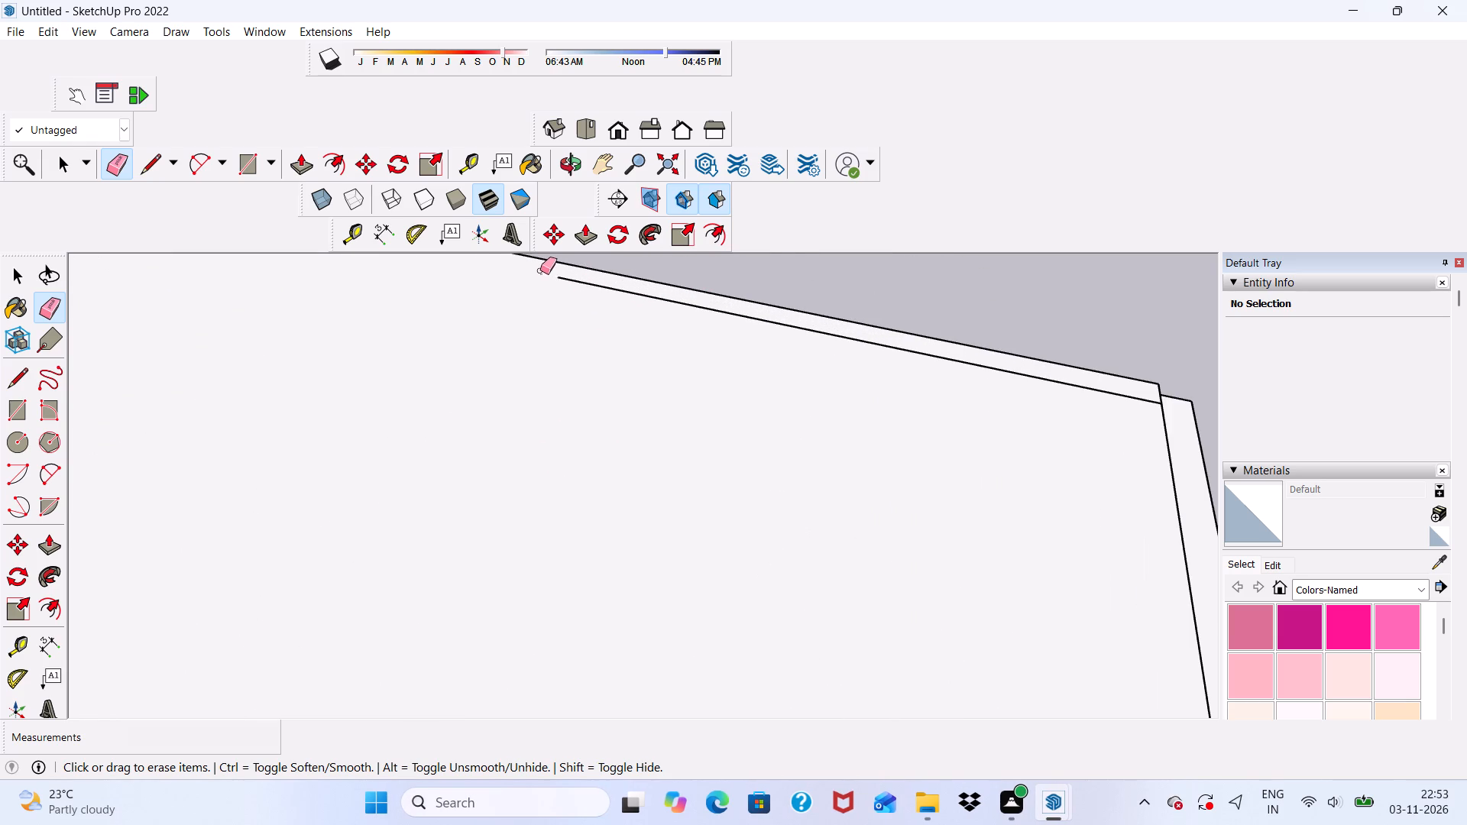
{"action": "left_click", "coordinate": [542, 270]}
{"action": "left_click_drag", "start_coordinate": [569, 283], "coordinate": [584, 283]}
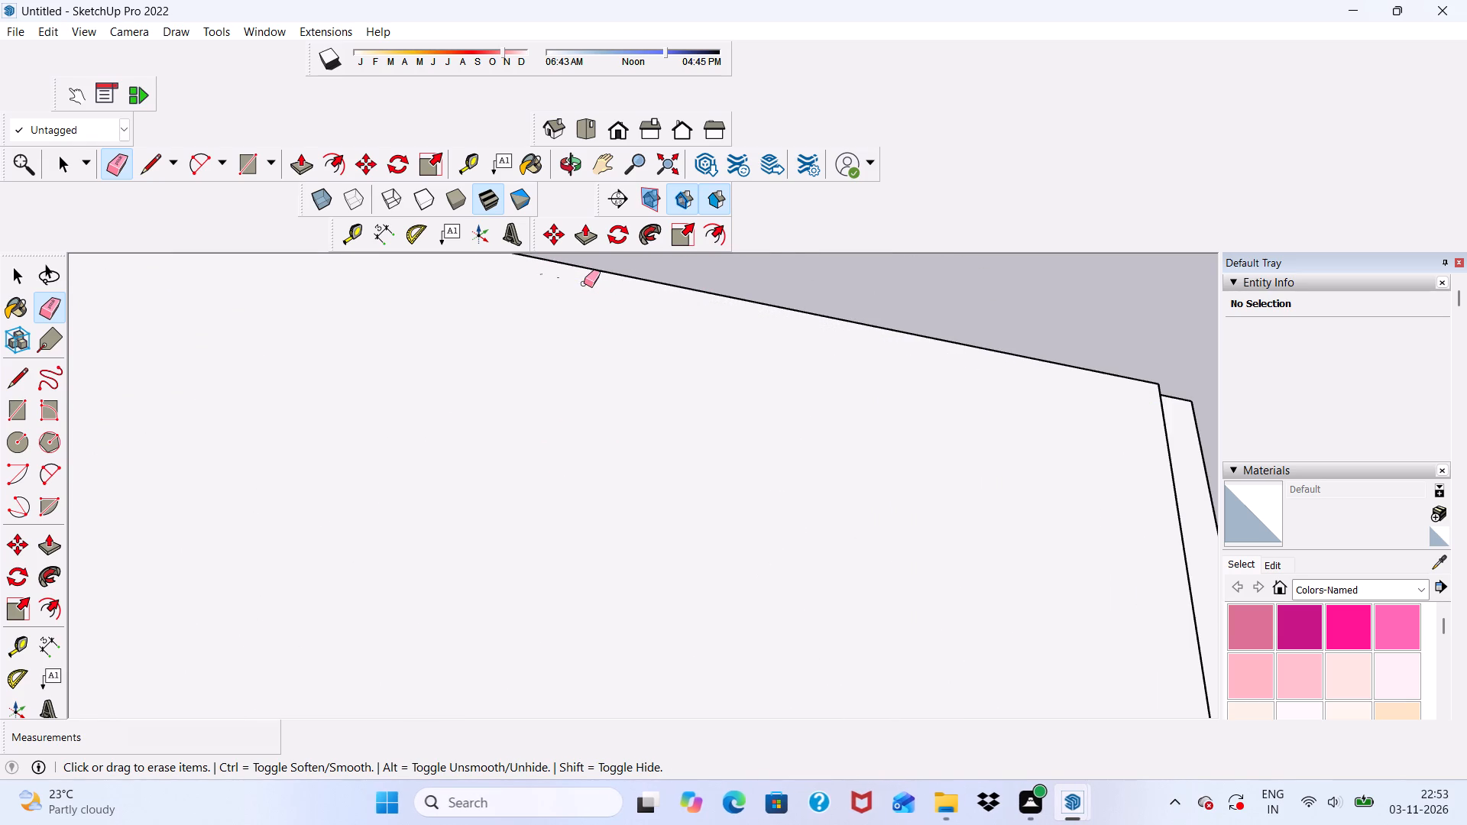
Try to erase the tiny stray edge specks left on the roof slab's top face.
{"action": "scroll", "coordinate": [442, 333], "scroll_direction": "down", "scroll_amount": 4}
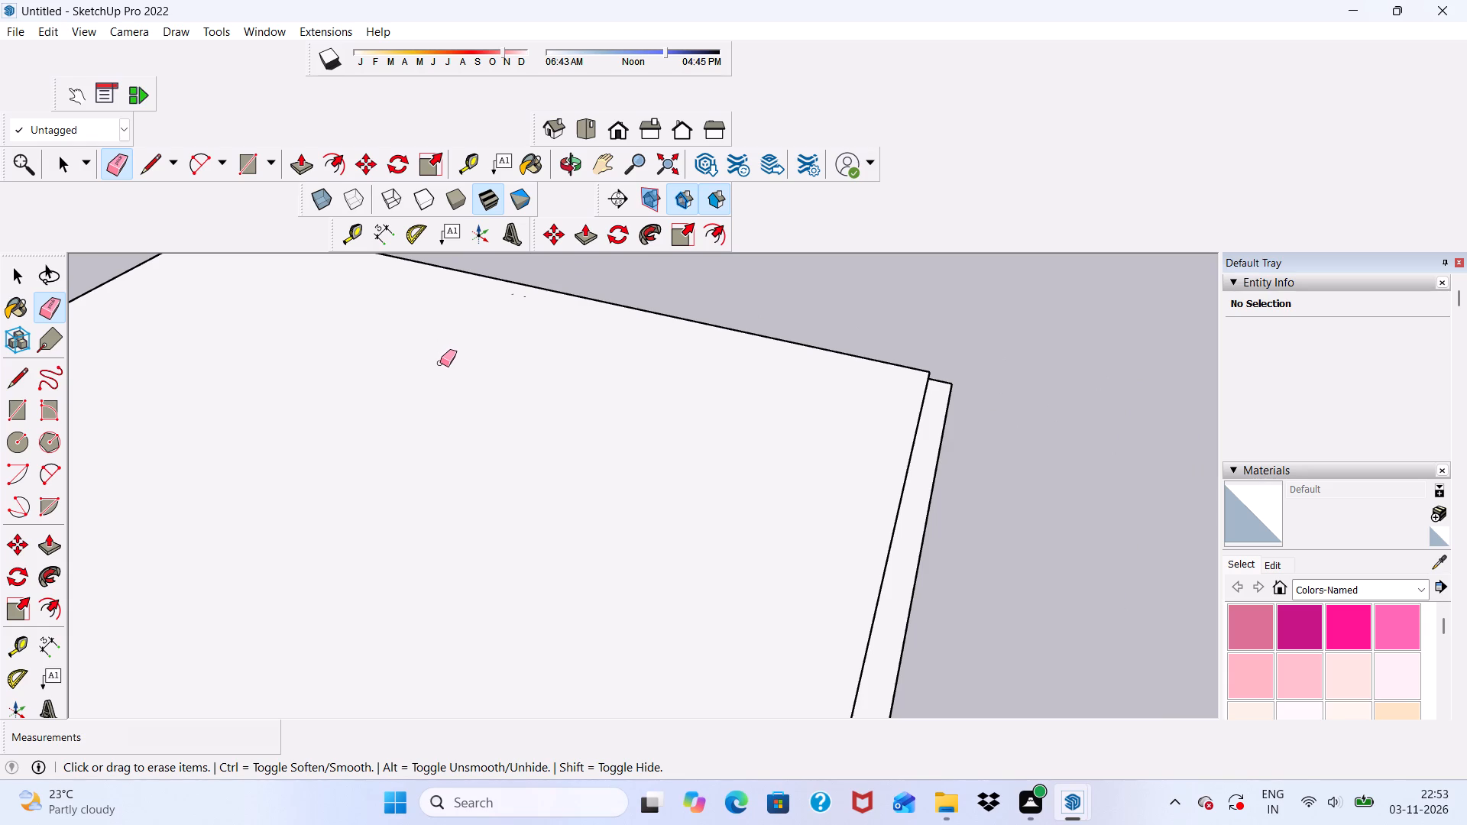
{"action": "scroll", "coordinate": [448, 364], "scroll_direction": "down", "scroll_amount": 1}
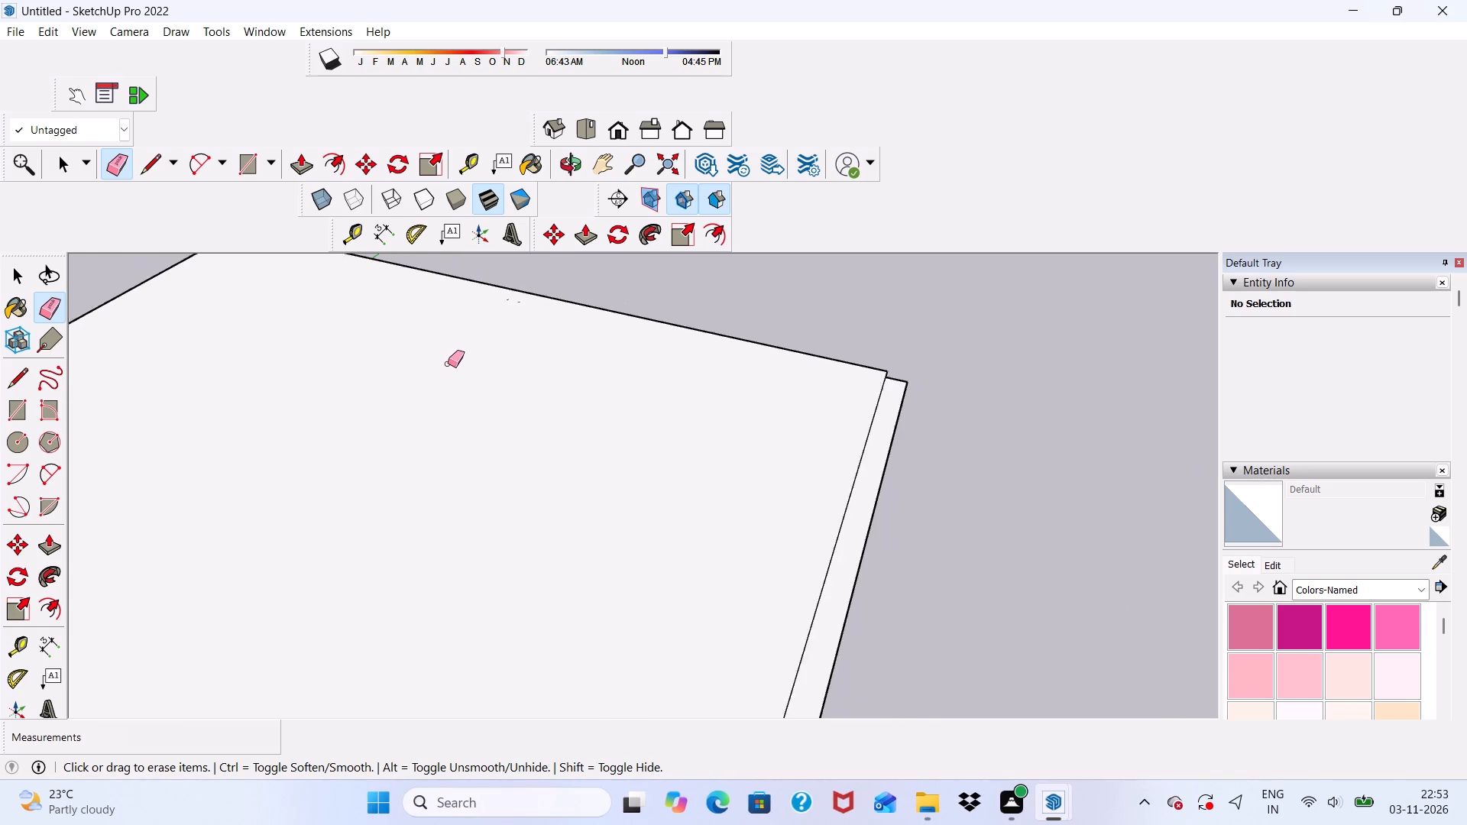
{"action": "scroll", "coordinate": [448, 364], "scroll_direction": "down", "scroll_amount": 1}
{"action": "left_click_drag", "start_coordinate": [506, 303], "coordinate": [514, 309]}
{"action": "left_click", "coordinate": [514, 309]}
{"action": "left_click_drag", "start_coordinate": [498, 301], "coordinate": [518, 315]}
Erase the short vertical seam near the corner on the slab's side that is set back from the outer wall.
{"action": "scroll", "coordinate": [503, 308], "scroll_direction": "down", "scroll_amount": 7}
{"action": "middle_click_drag", "start_coordinate": [615, 370], "coordinate": [581, 382]}
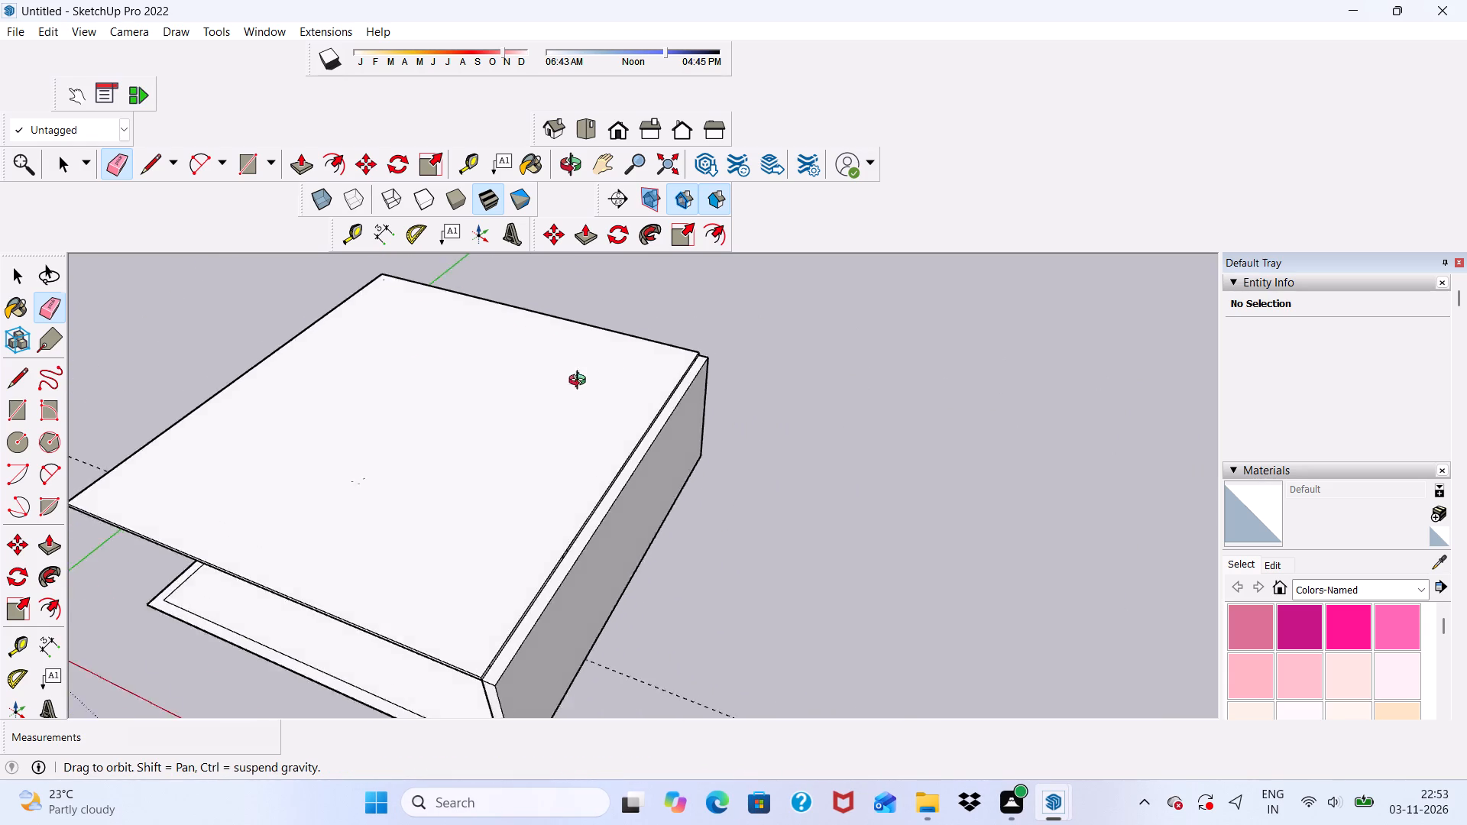
{"action": "middle_click_drag", "start_coordinate": [581, 382], "coordinate": [314, 328]}
{"action": "scroll", "coordinate": [685, 458], "scroll_direction": "up", "scroll_amount": 6}
{"action": "scroll", "coordinate": [782, 379], "scroll_direction": "up", "scroll_amount": 10}
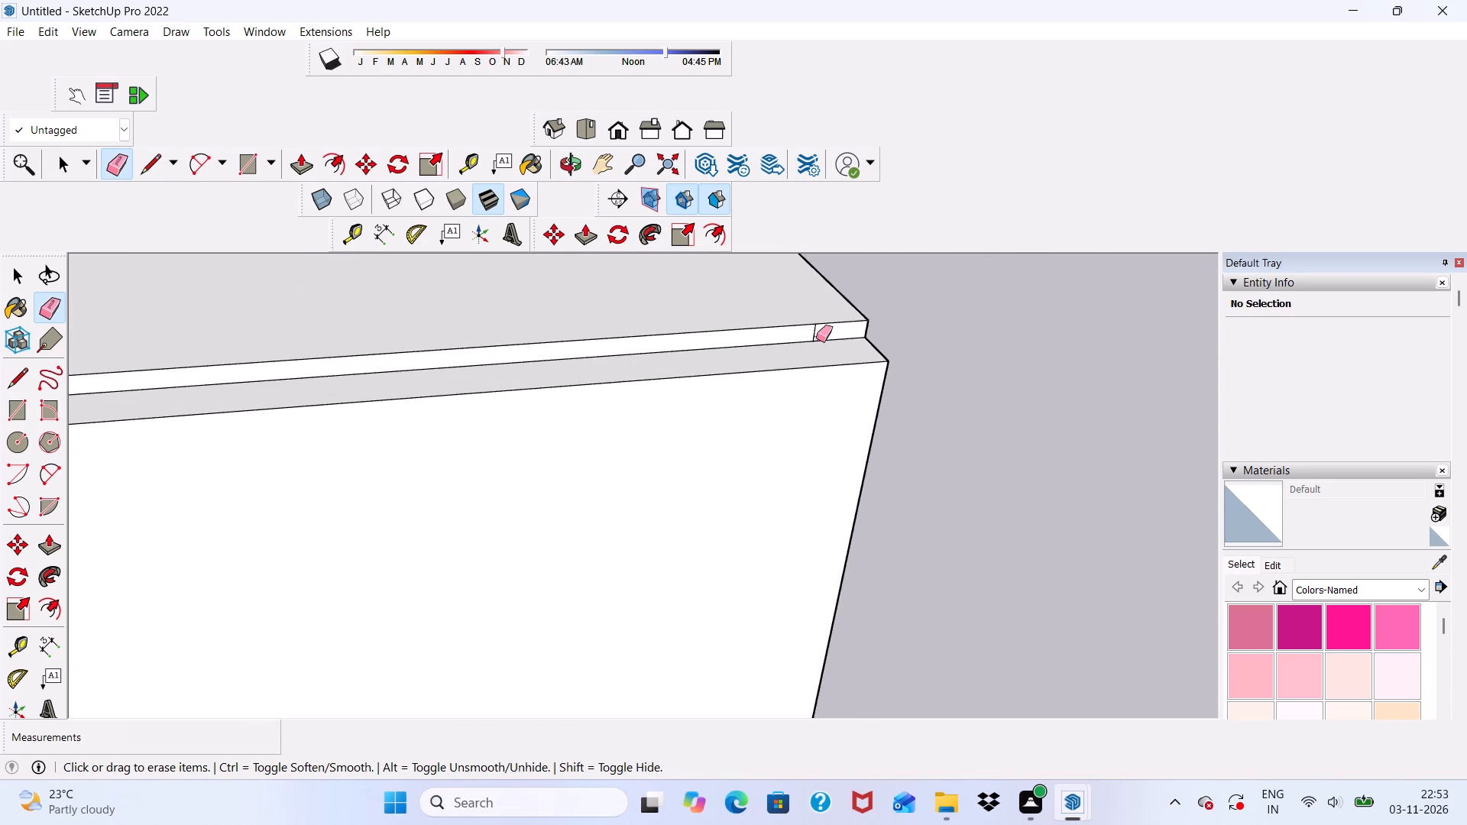
{"action": "scroll", "coordinate": [816, 338], "scroll_direction": "up", "scroll_amount": 4}
{"action": "left_click", "coordinate": [811, 337]}
{"action": "scroll", "coordinate": [814, 337], "scroll_direction": "down", "scroll_amount": 20}
{"action": "scroll", "coordinate": [814, 337], "scroll_direction": "down", "scroll_amount": 1}
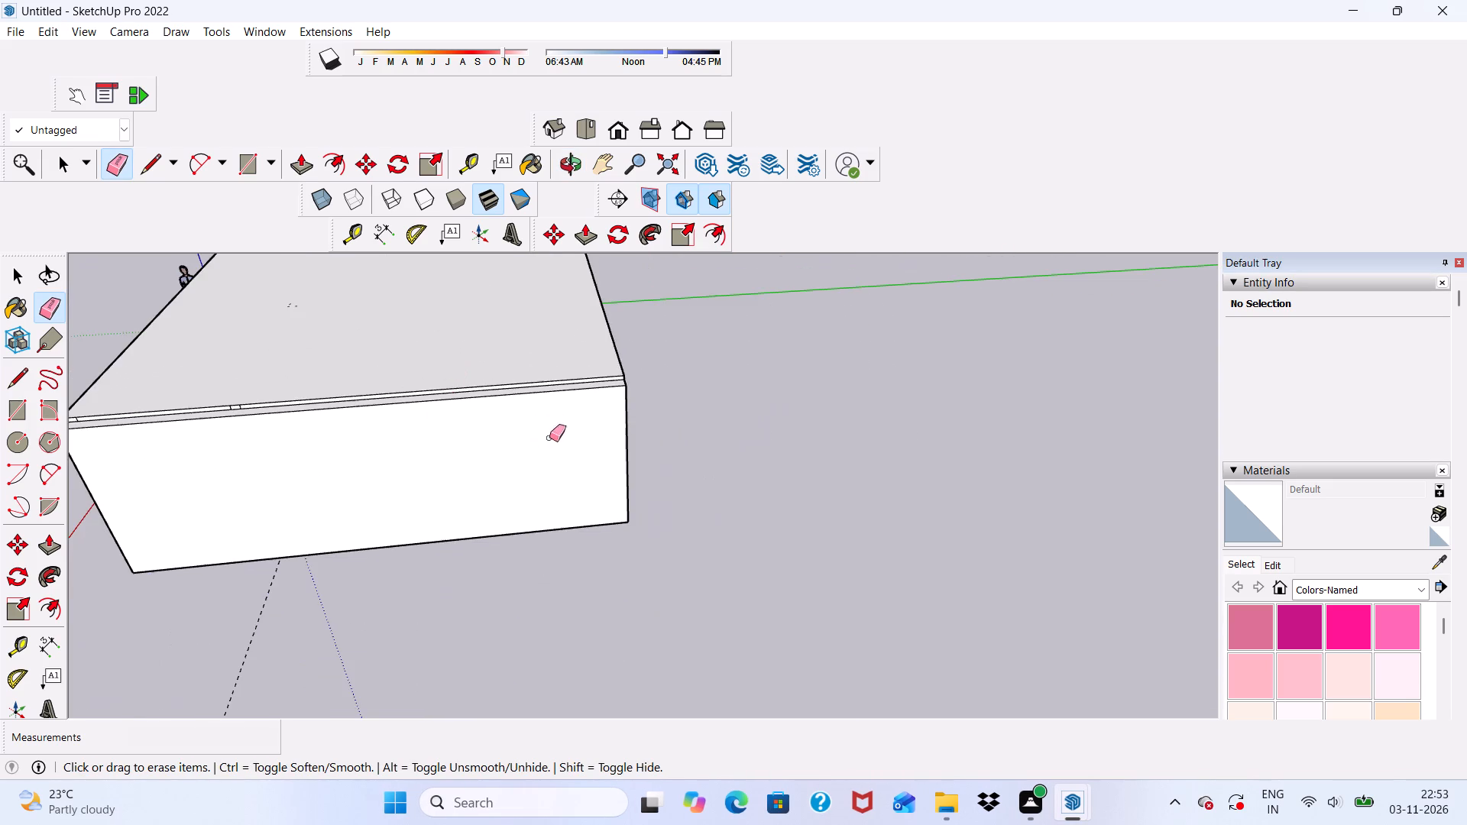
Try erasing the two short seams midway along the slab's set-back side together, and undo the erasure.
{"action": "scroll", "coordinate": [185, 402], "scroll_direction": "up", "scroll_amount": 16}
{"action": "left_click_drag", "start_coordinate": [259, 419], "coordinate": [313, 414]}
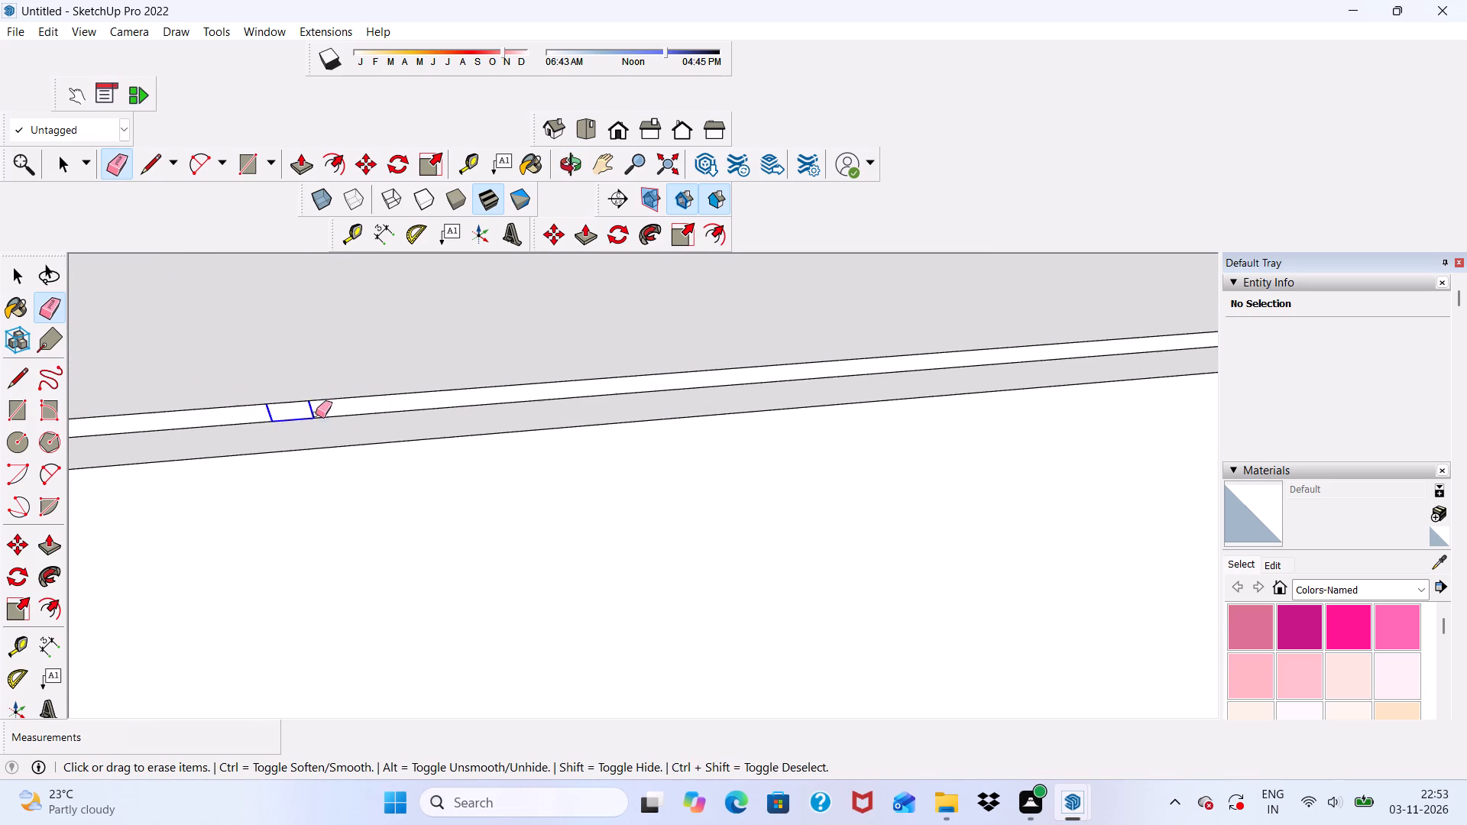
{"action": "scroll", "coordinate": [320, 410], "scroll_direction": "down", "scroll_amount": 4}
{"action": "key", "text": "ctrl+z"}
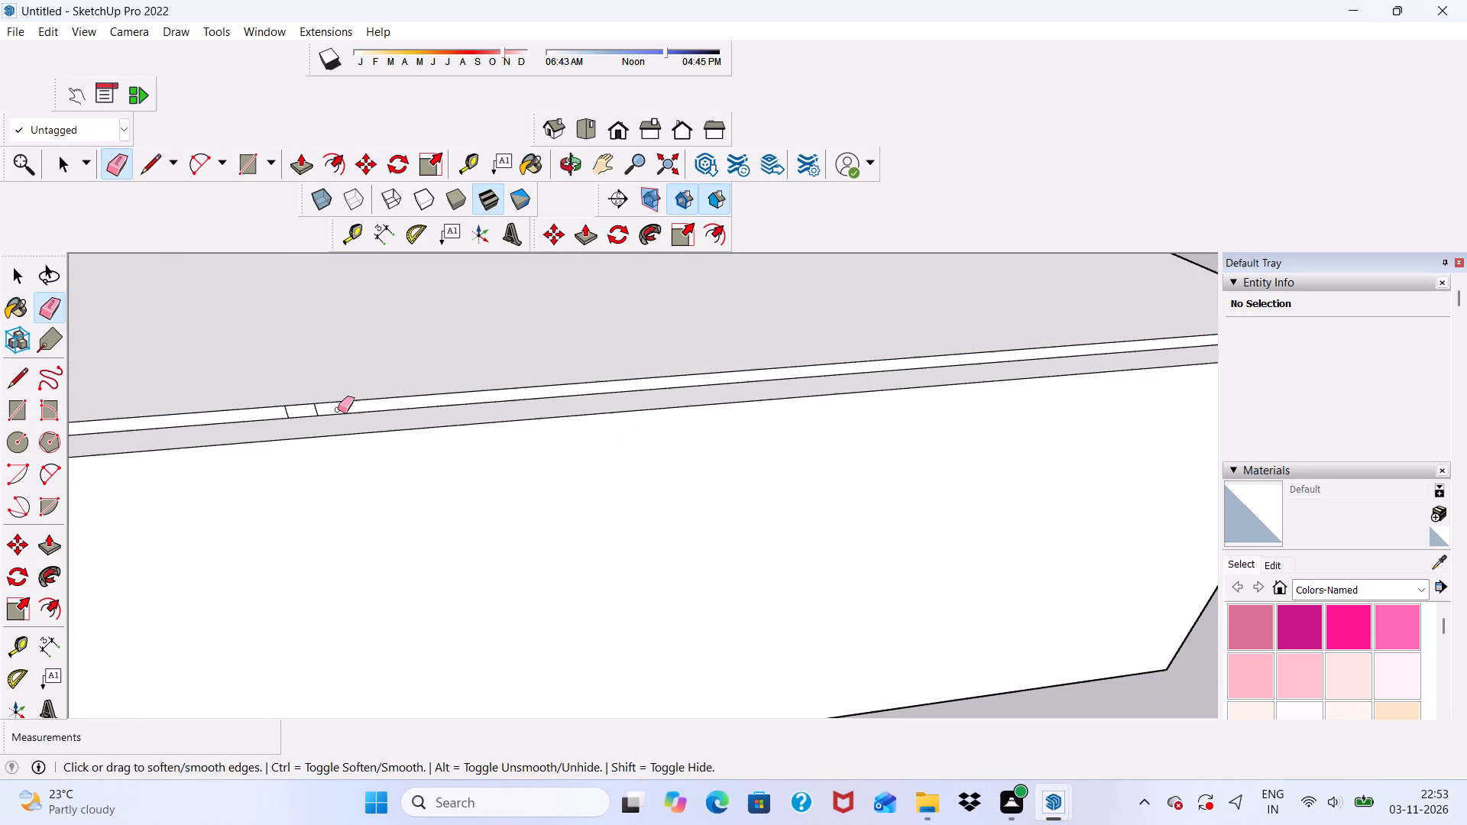
Erase the two short vertical seams midway along the slab's set-back side one at a time, keeping its long edges.
{"action": "scroll", "coordinate": [272, 434], "scroll_direction": "up", "scroll_amount": 9}
{"action": "left_click_drag", "start_coordinate": [299, 396], "coordinate": [297, 396]}
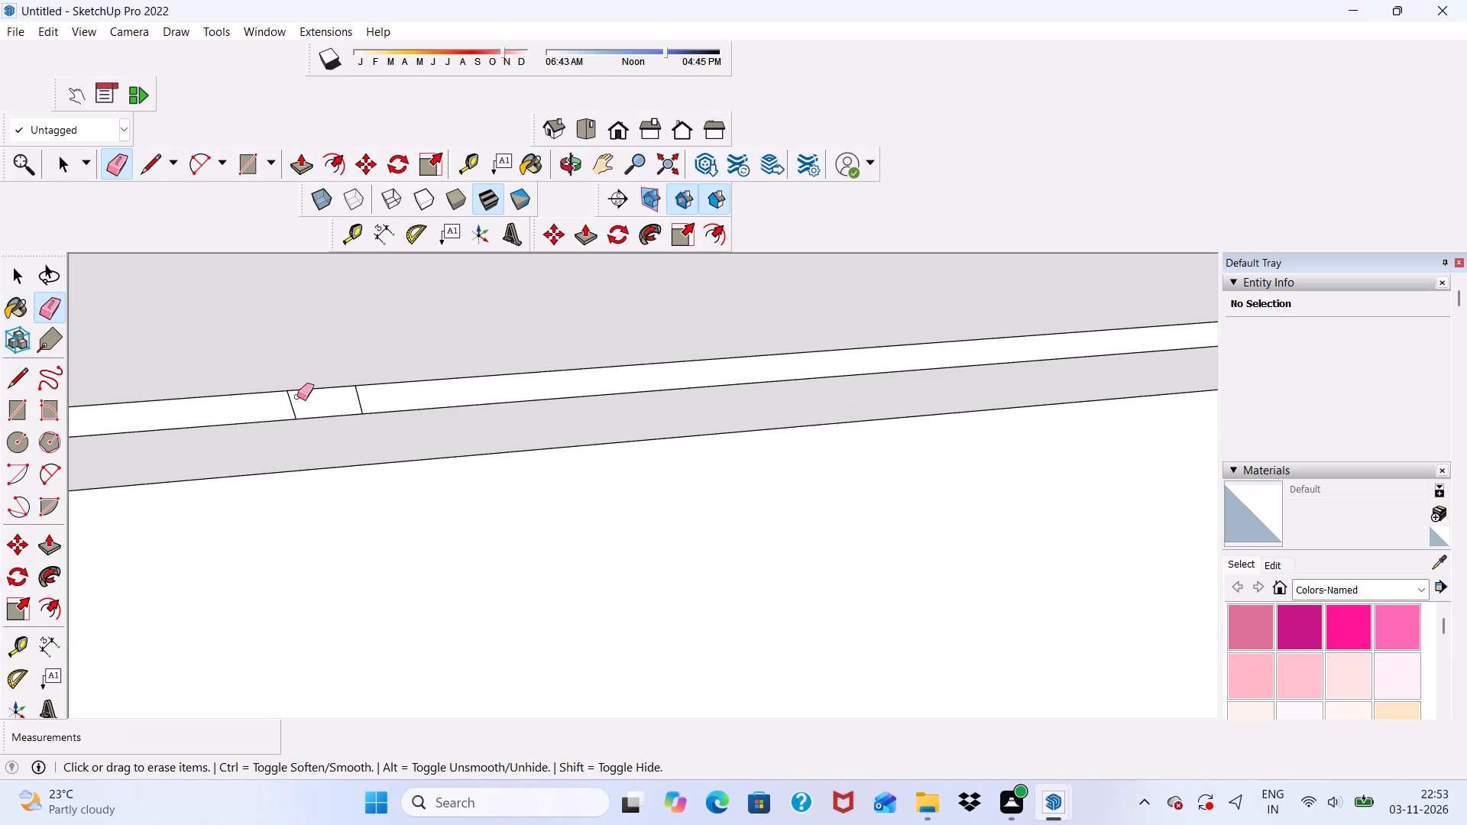
{"action": "left_click_drag", "start_coordinate": [297, 396], "coordinate": [280, 393]}
{"action": "left_click_drag", "start_coordinate": [342, 406], "coordinate": [387, 399]}
Erase the last short vertical seam near the far end of the slab's set-back side.
{"action": "scroll", "coordinate": [402, 397], "scroll_direction": "down", "scroll_amount": 15}
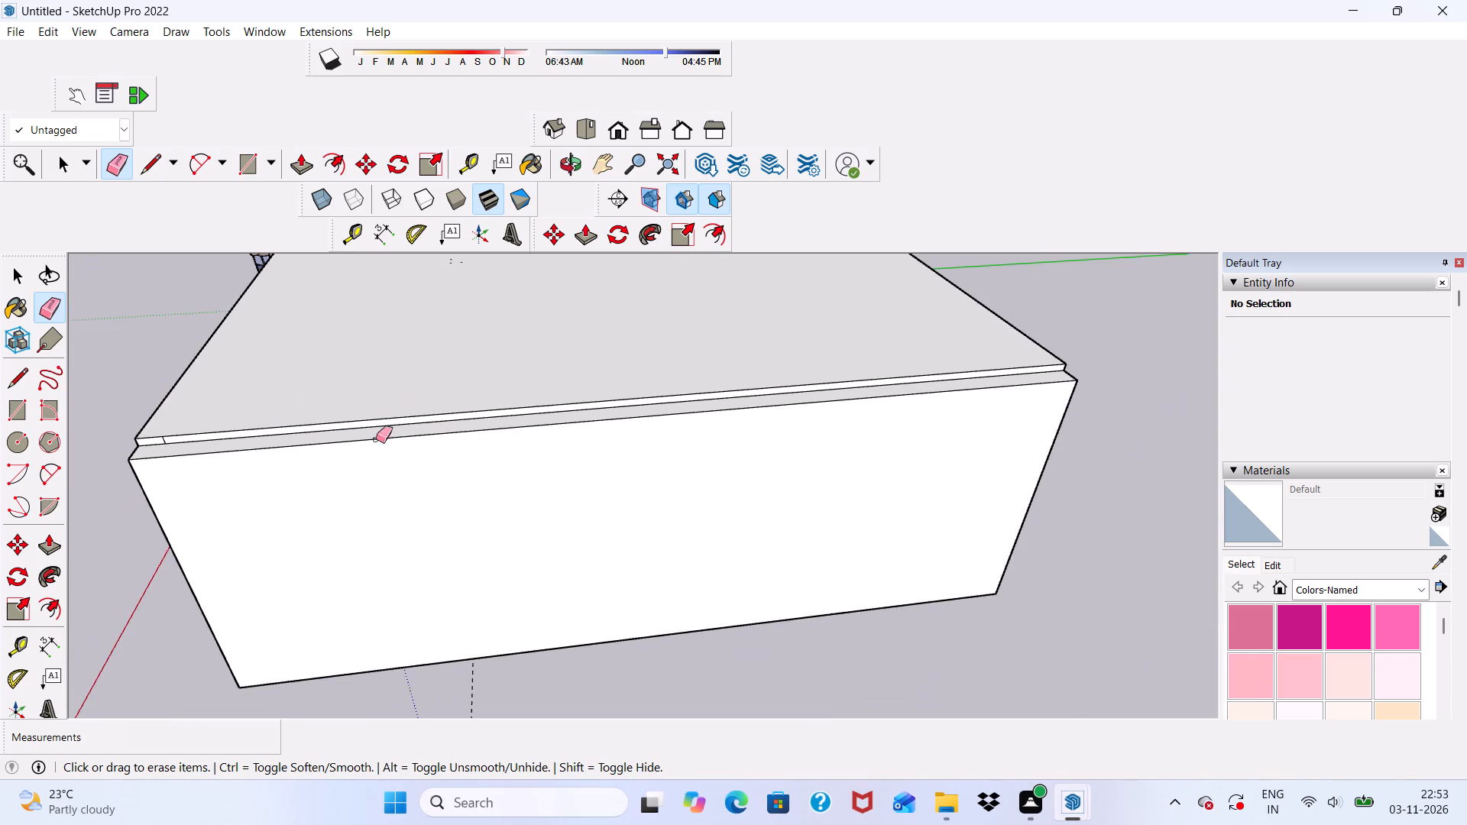
{"action": "scroll", "coordinate": [189, 442], "scroll_direction": "up", "scroll_amount": 11}
{"action": "left_click_drag", "start_coordinate": [152, 440], "coordinate": [161, 442]}
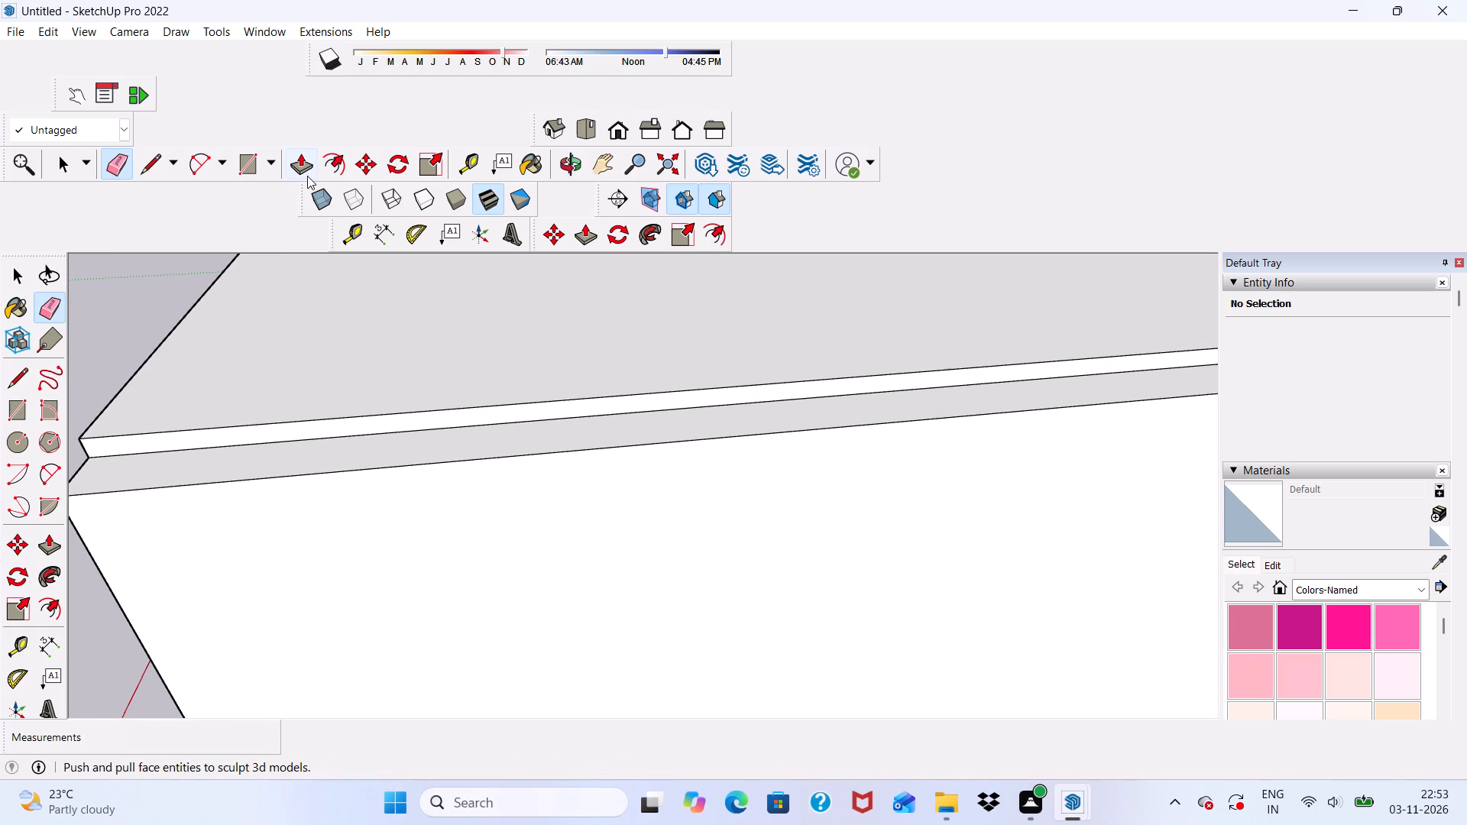
Push/Pull the slab's set-back side face outward 9", flush with the outer wall face.
{"action": "left_click", "coordinate": [309, 166]}
{"action": "scroll", "coordinate": [238, 493], "scroll_direction": "up", "scroll_amount": 4}
{"action": "left_click", "coordinate": [221, 423]}
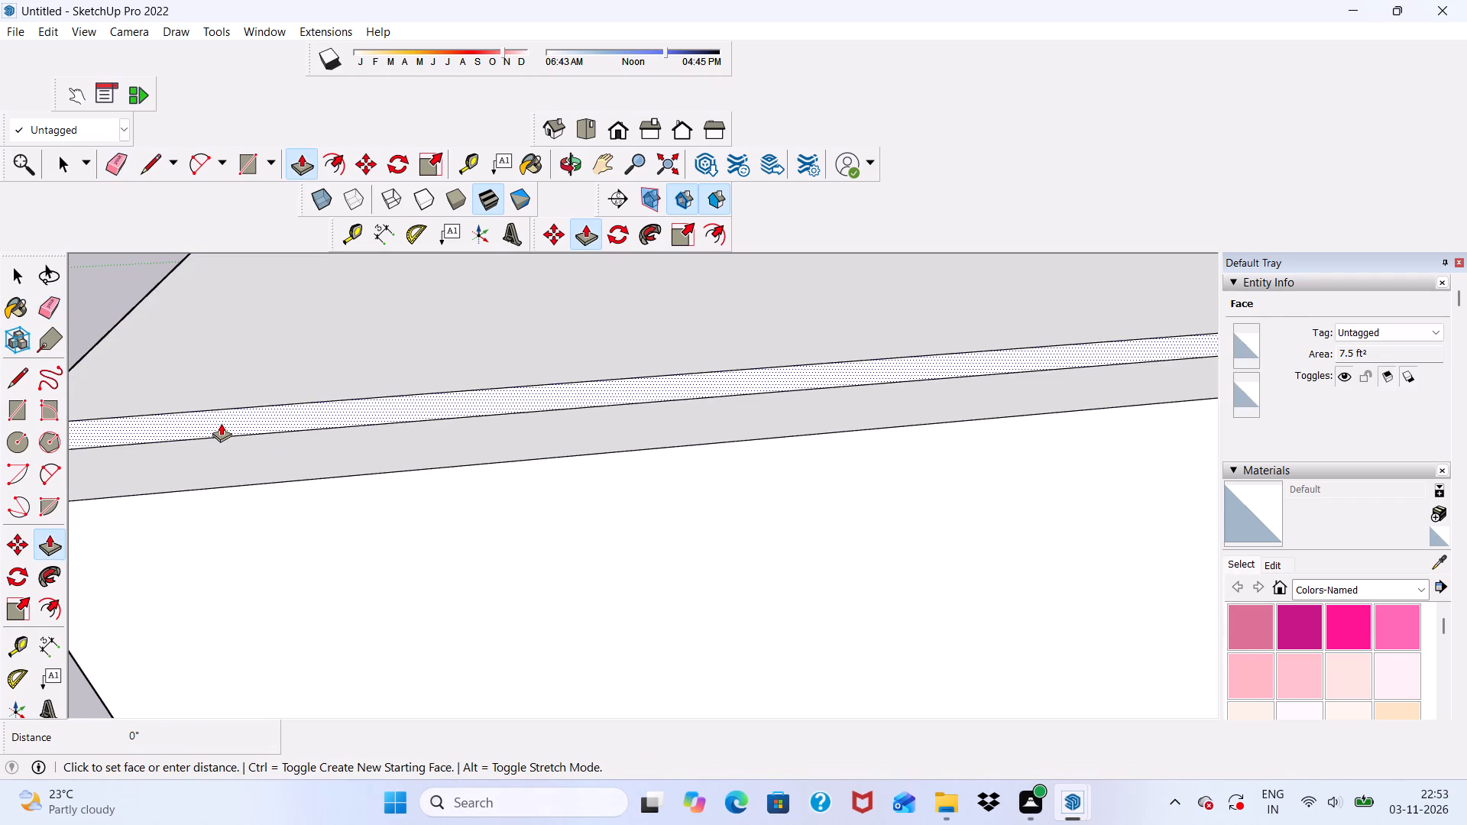
{"action": "left_click", "coordinate": [237, 493]}
{"action": "scroll", "coordinate": [191, 432], "scroll_direction": "down", "scroll_amount": 7}
{"action": "scroll", "coordinate": [110, 436], "scroll_direction": "down", "scroll_amount": 5}
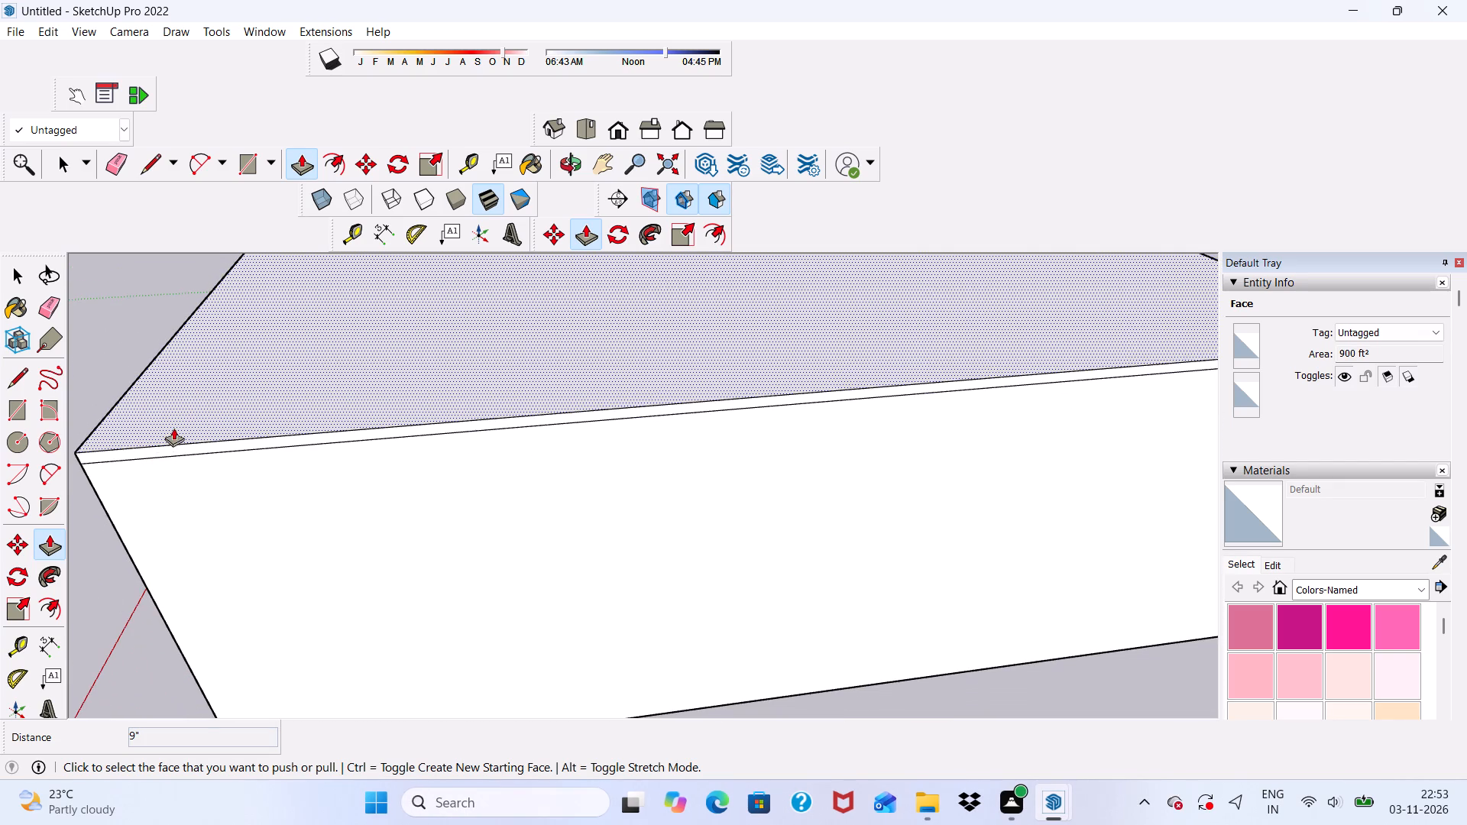
{"action": "scroll", "coordinate": [164, 390], "scroll_direction": "down", "scroll_amount": 5}
{"action": "scroll", "coordinate": [262, 396], "scroll_direction": "down", "scroll_amount": 3}
{"action": "middle_click_drag", "start_coordinate": [257, 434], "coordinate": [426, 493]}
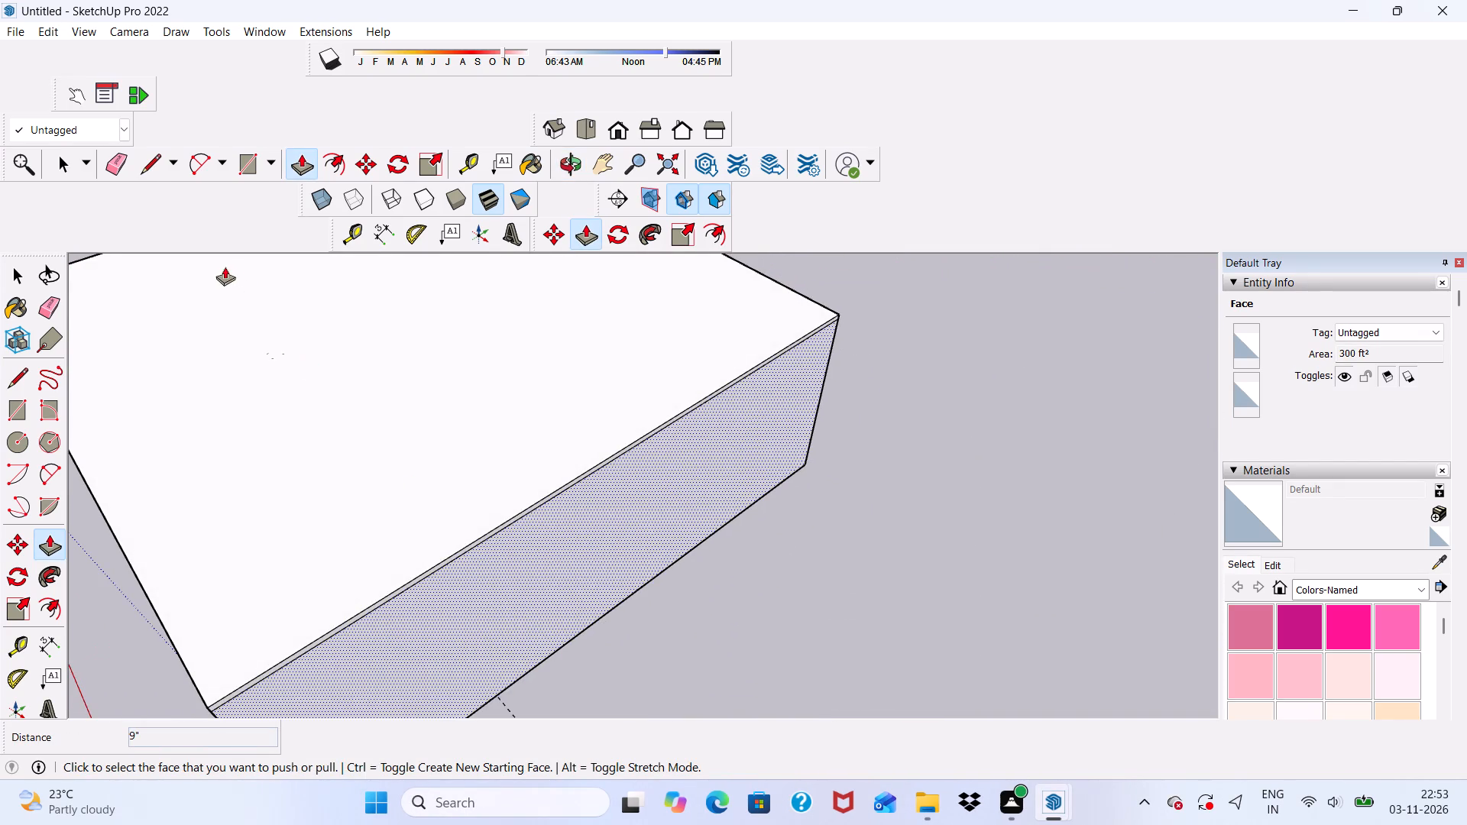
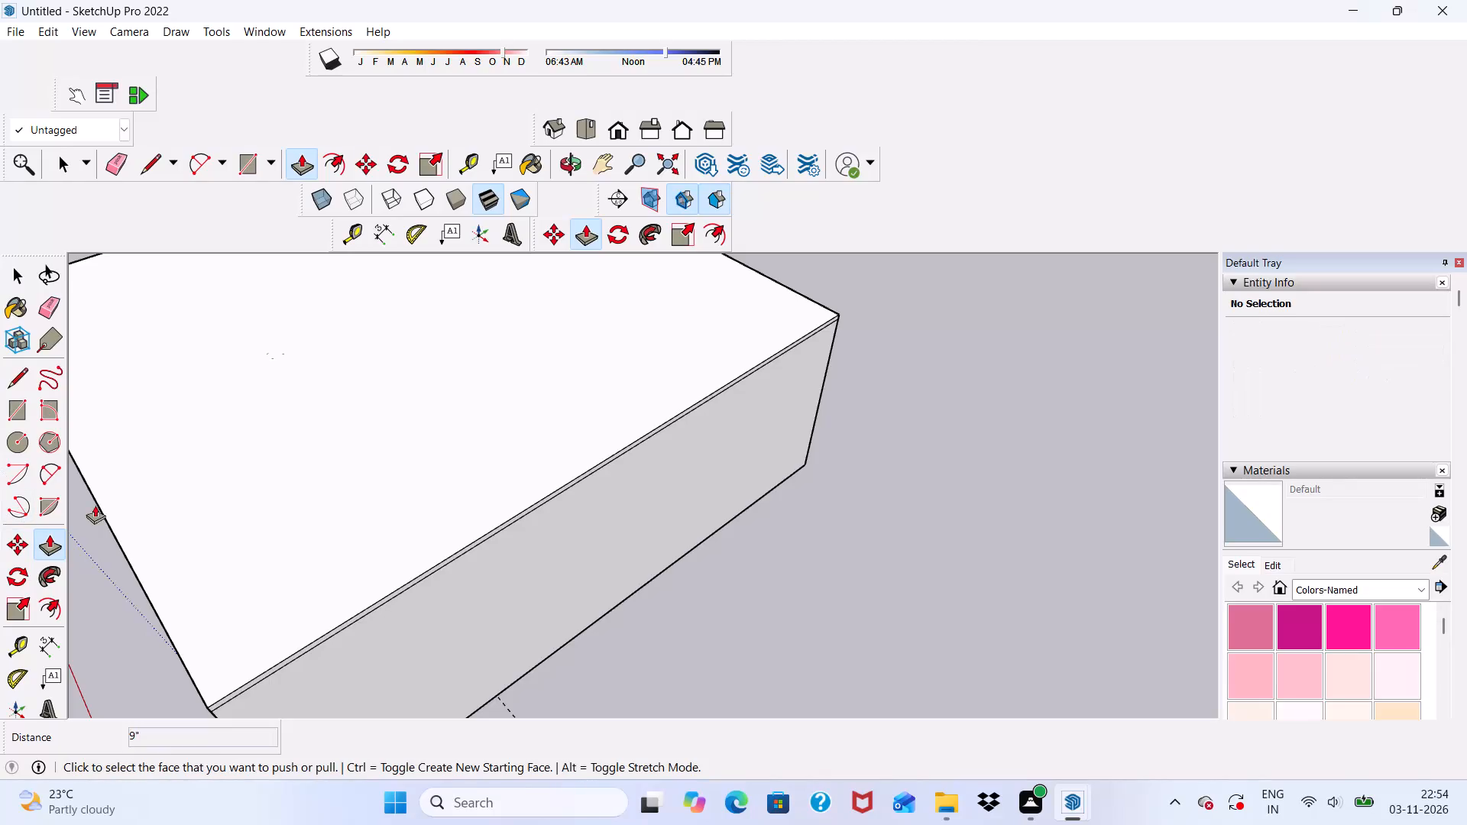
Erase the dashed construction guide running across the house model beneath the roof slab.
{"action": "scroll", "coordinate": [70, 590], "scroll_direction": "down", "scroll_amount": 1}
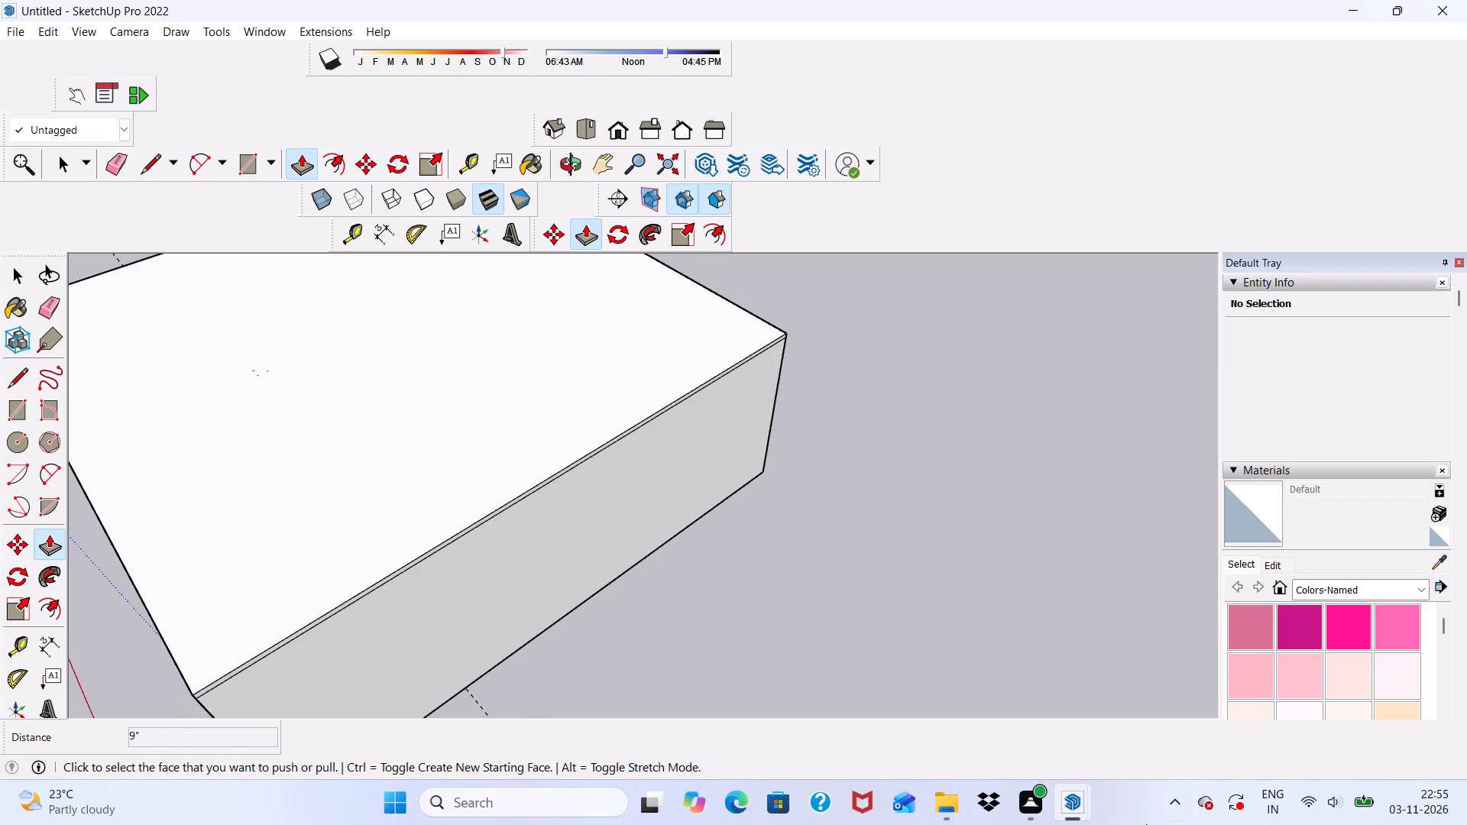
{"action": "scroll", "coordinate": [1109, 760], "scroll_direction": "down", "scroll_amount": 1}
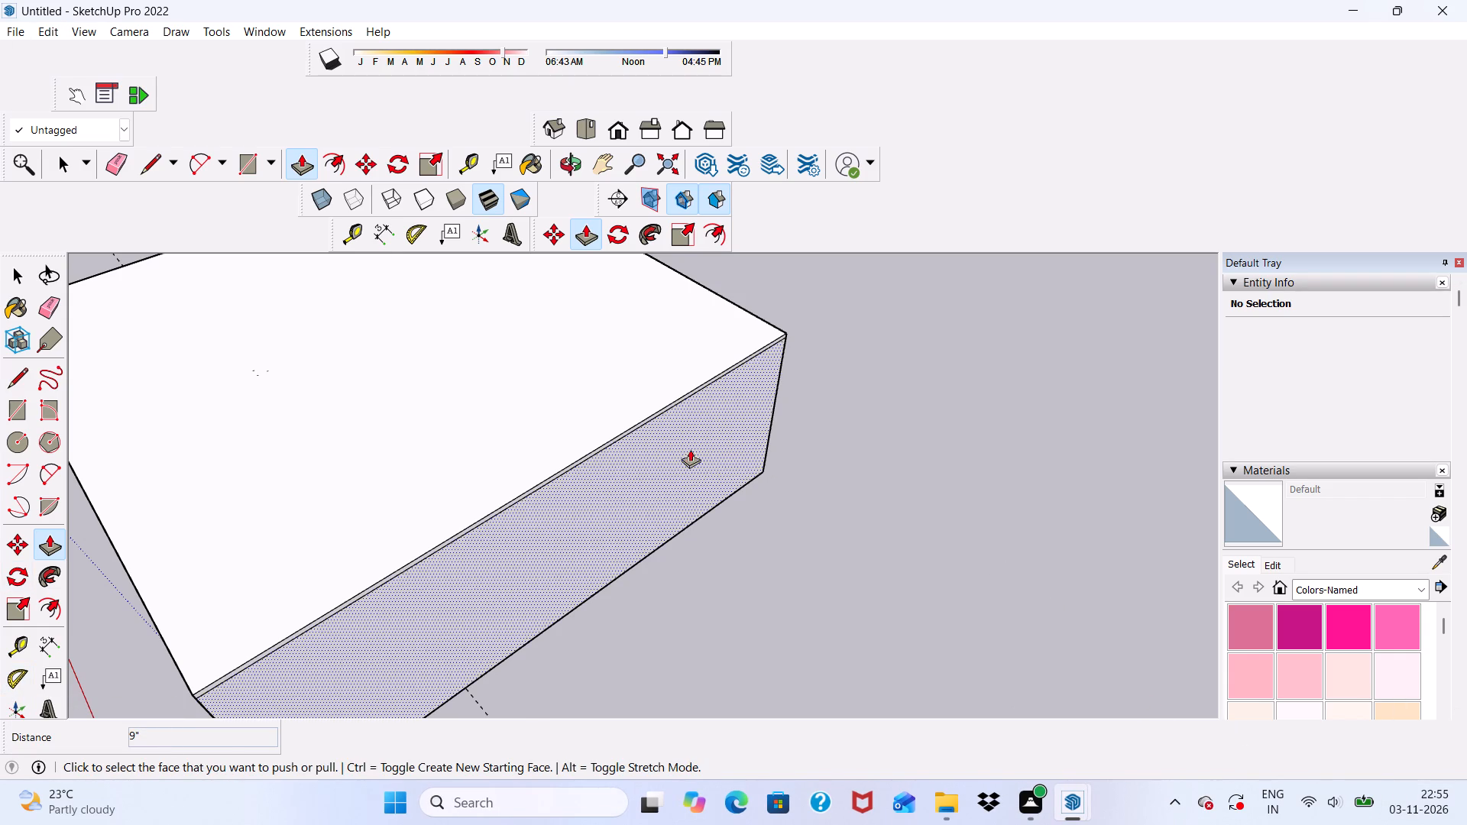
{"action": "key", "text": "space"}
{"action": "scroll", "coordinate": [704, 444], "scroll_direction": "down", "scroll_amount": 7}
{"action": "middle_click_drag", "start_coordinate": [528, 665], "coordinate": [838, 552]}
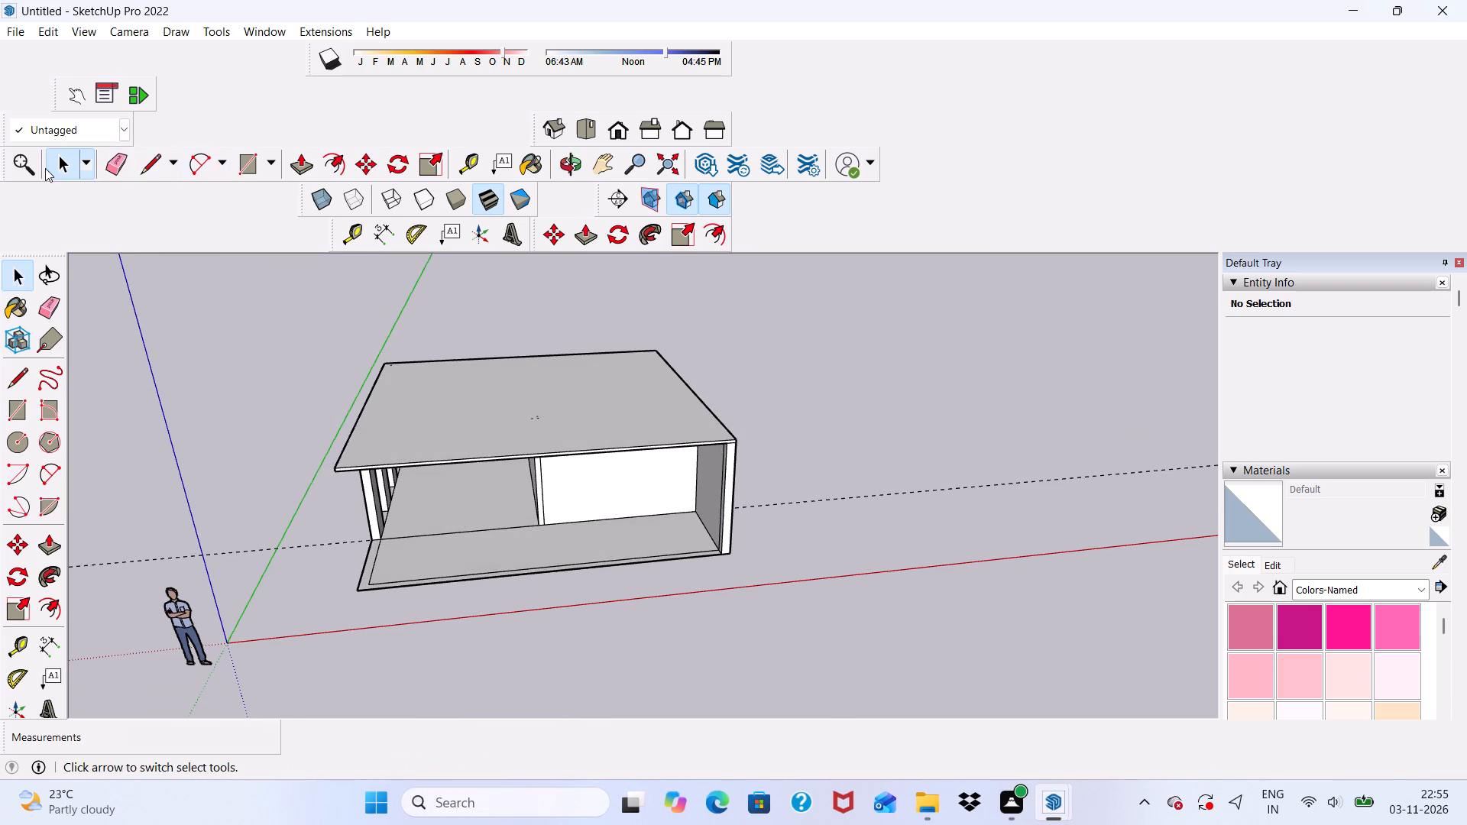
{"action": "left_click", "coordinate": [125, 157]}
{"action": "scroll", "coordinate": [262, 671], "scroll_direction": "up", "scroll_amount": 3}
{"action": "left_click_drag", "start_coordinate": [355, 513], "coordinate": [347, 522]}
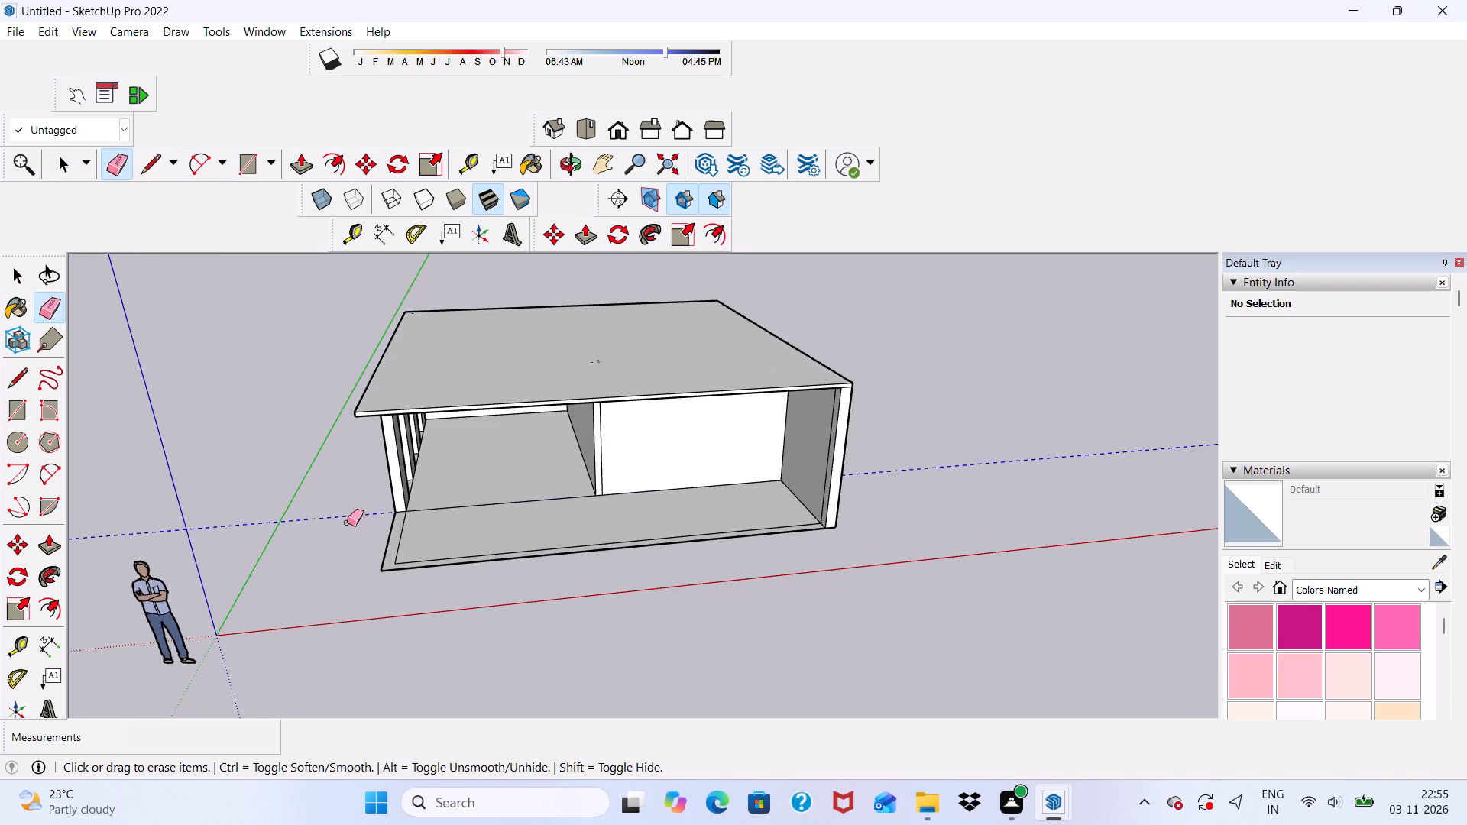
{"action": "left_click_drag", "start_coordinate": [347, 522], "coordinate": [344, 529]}
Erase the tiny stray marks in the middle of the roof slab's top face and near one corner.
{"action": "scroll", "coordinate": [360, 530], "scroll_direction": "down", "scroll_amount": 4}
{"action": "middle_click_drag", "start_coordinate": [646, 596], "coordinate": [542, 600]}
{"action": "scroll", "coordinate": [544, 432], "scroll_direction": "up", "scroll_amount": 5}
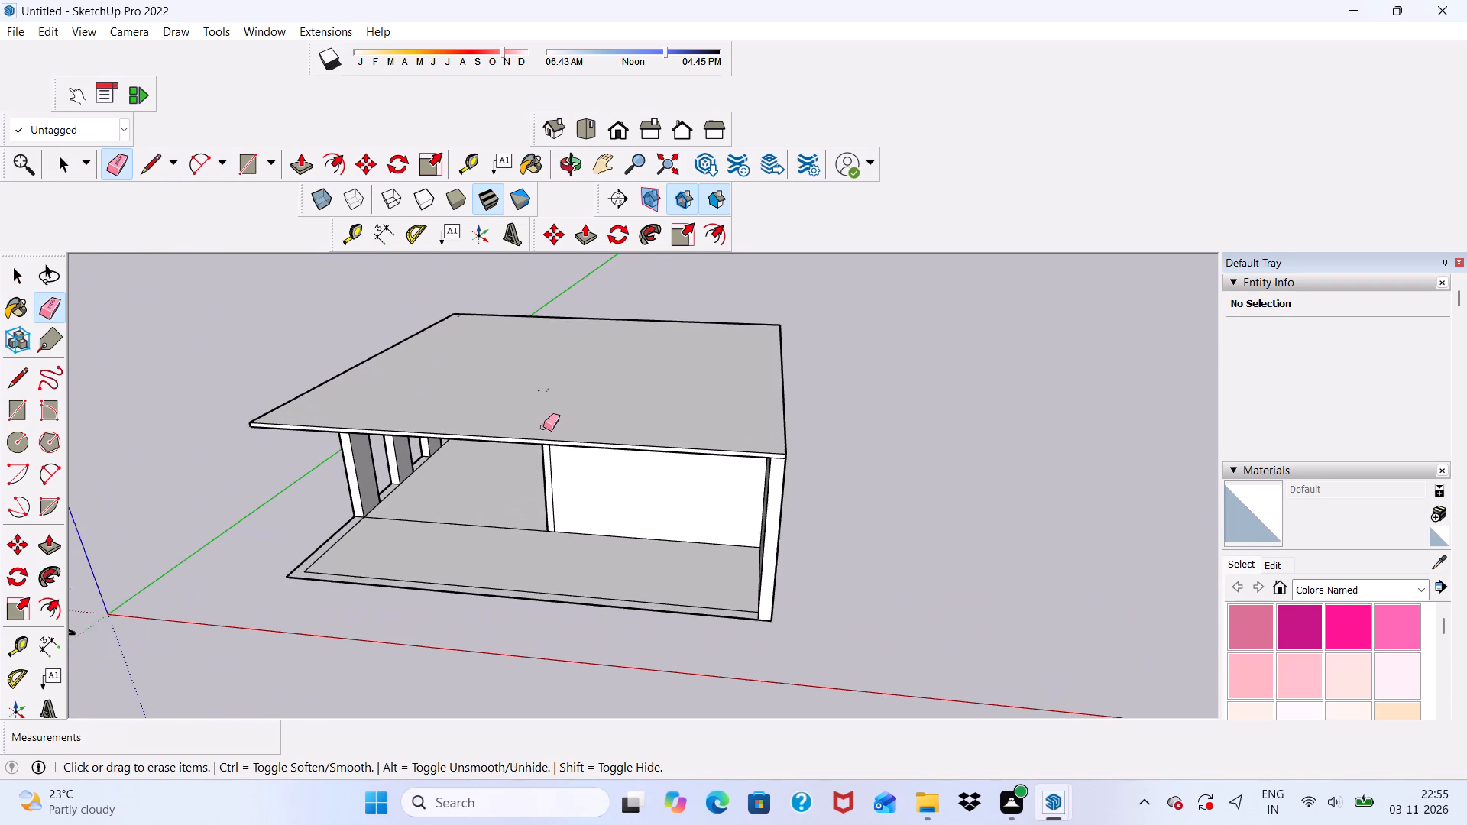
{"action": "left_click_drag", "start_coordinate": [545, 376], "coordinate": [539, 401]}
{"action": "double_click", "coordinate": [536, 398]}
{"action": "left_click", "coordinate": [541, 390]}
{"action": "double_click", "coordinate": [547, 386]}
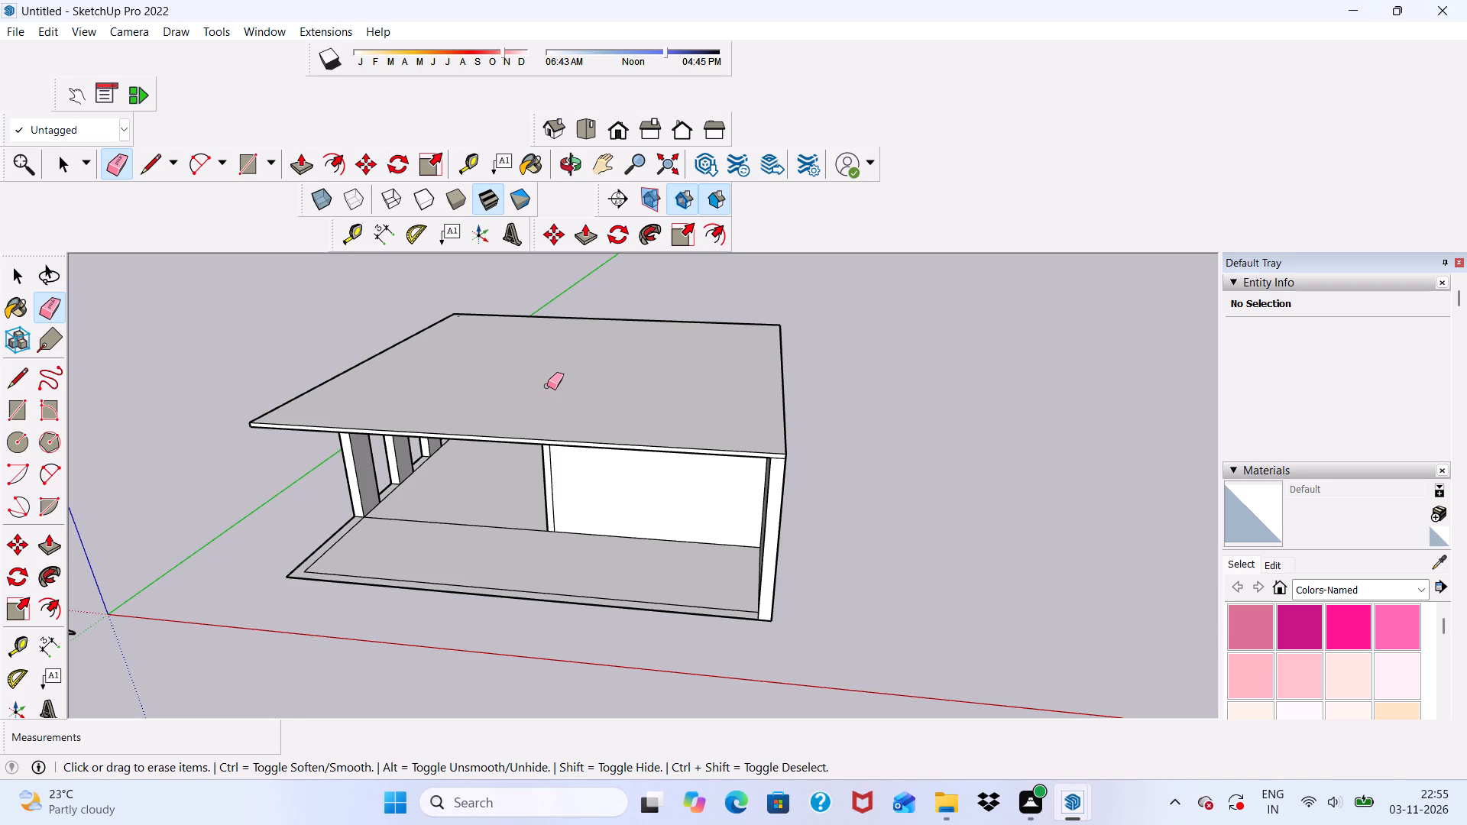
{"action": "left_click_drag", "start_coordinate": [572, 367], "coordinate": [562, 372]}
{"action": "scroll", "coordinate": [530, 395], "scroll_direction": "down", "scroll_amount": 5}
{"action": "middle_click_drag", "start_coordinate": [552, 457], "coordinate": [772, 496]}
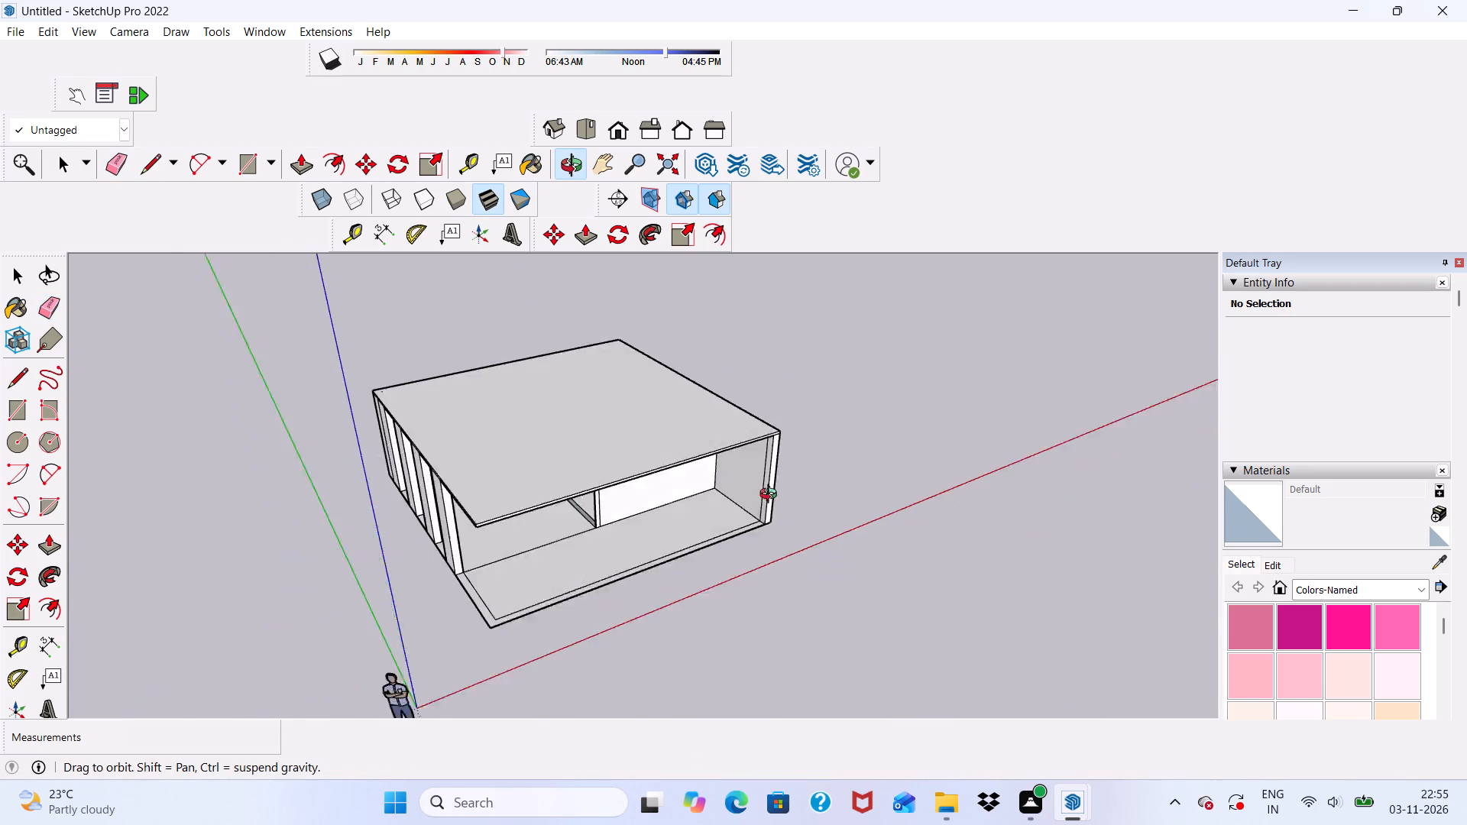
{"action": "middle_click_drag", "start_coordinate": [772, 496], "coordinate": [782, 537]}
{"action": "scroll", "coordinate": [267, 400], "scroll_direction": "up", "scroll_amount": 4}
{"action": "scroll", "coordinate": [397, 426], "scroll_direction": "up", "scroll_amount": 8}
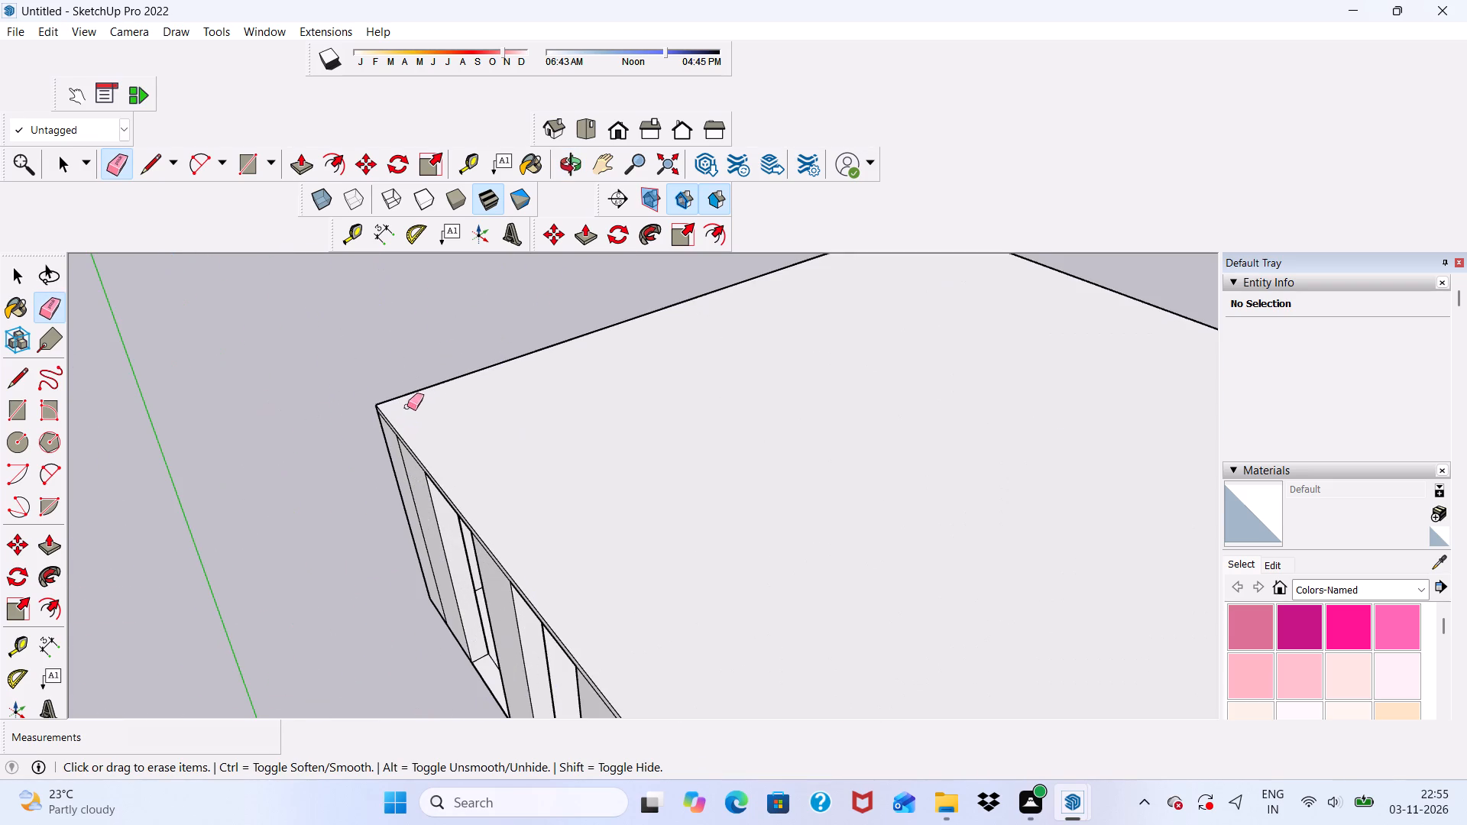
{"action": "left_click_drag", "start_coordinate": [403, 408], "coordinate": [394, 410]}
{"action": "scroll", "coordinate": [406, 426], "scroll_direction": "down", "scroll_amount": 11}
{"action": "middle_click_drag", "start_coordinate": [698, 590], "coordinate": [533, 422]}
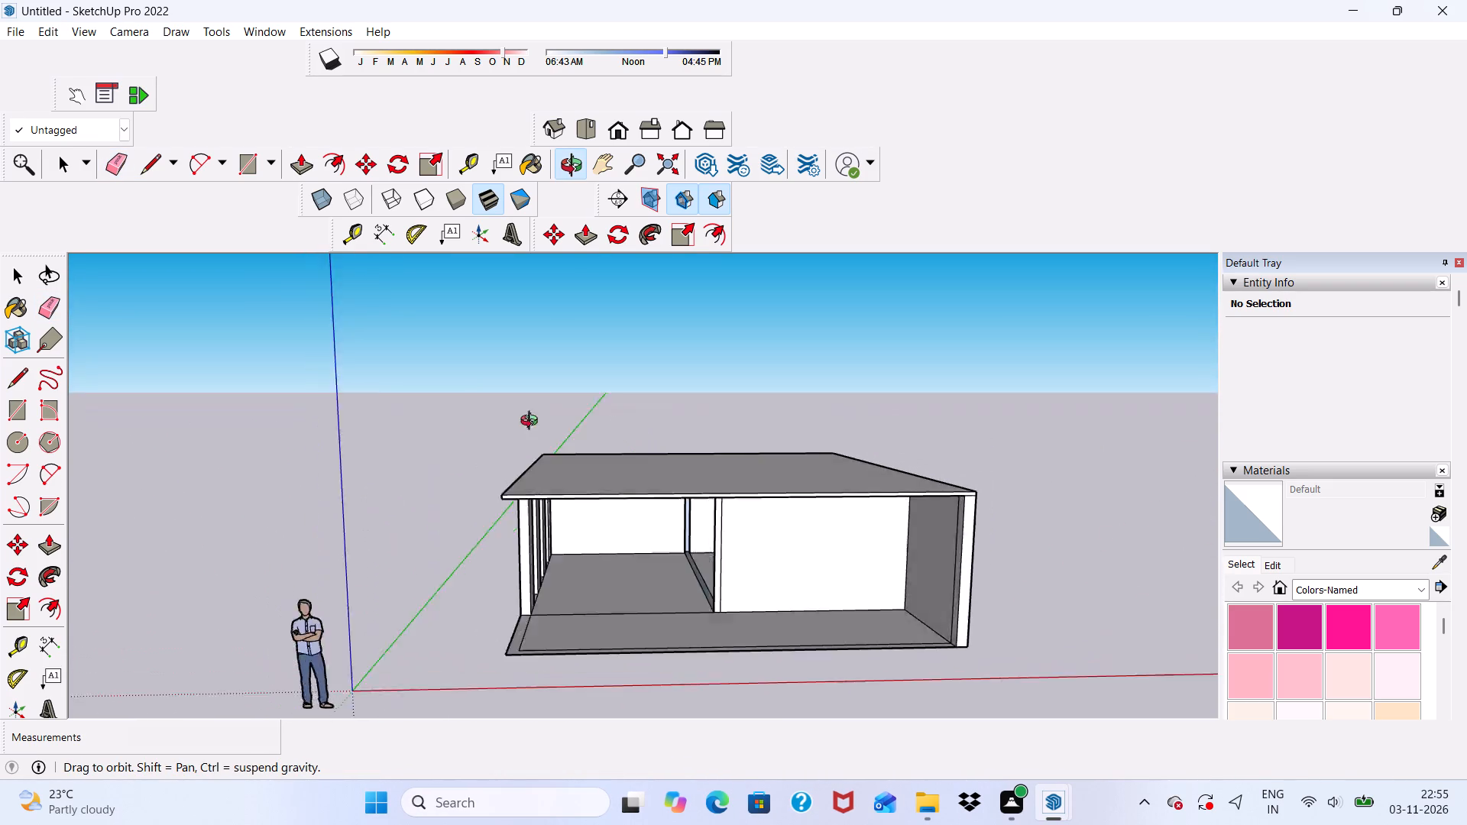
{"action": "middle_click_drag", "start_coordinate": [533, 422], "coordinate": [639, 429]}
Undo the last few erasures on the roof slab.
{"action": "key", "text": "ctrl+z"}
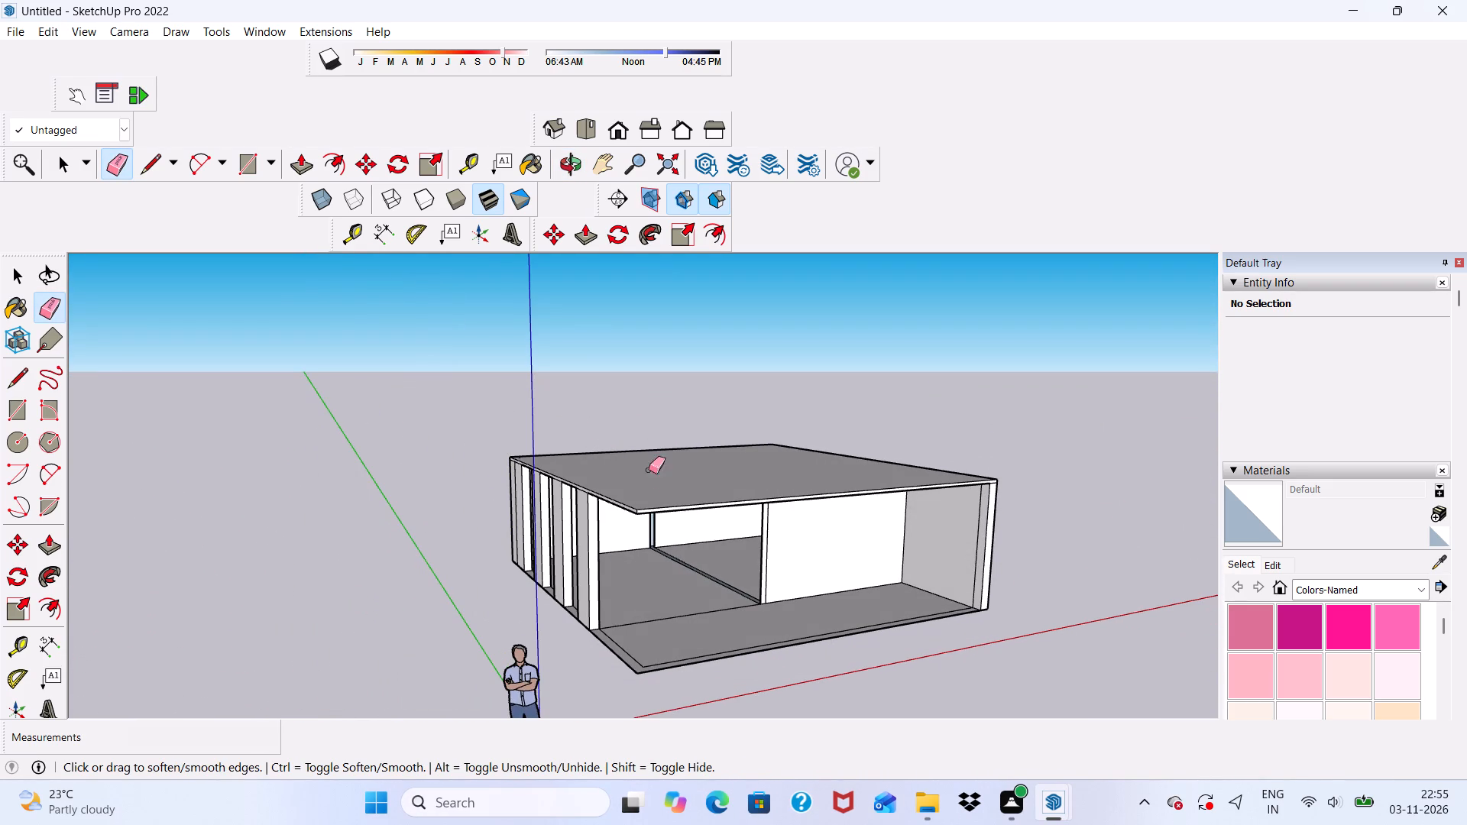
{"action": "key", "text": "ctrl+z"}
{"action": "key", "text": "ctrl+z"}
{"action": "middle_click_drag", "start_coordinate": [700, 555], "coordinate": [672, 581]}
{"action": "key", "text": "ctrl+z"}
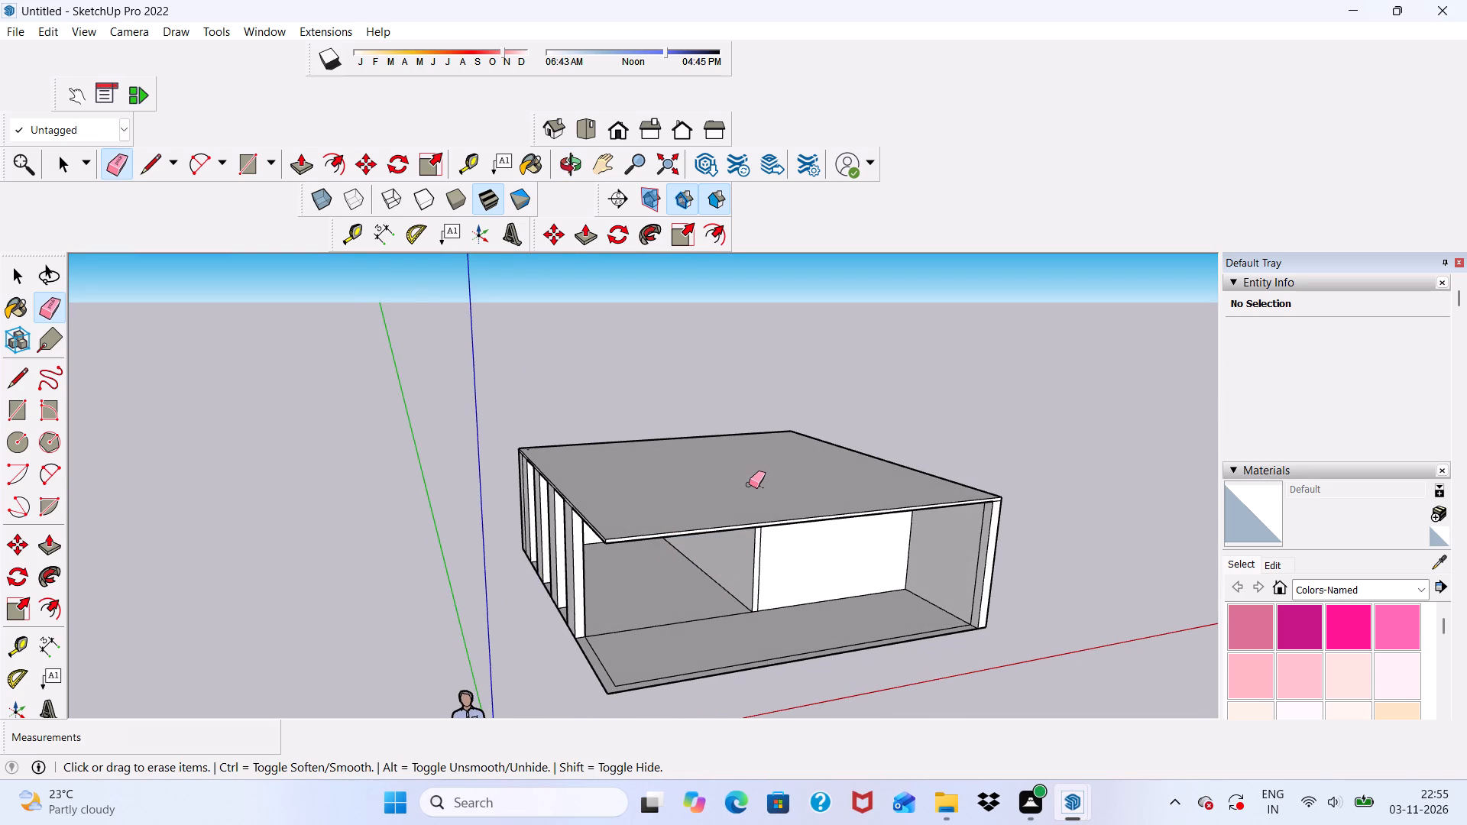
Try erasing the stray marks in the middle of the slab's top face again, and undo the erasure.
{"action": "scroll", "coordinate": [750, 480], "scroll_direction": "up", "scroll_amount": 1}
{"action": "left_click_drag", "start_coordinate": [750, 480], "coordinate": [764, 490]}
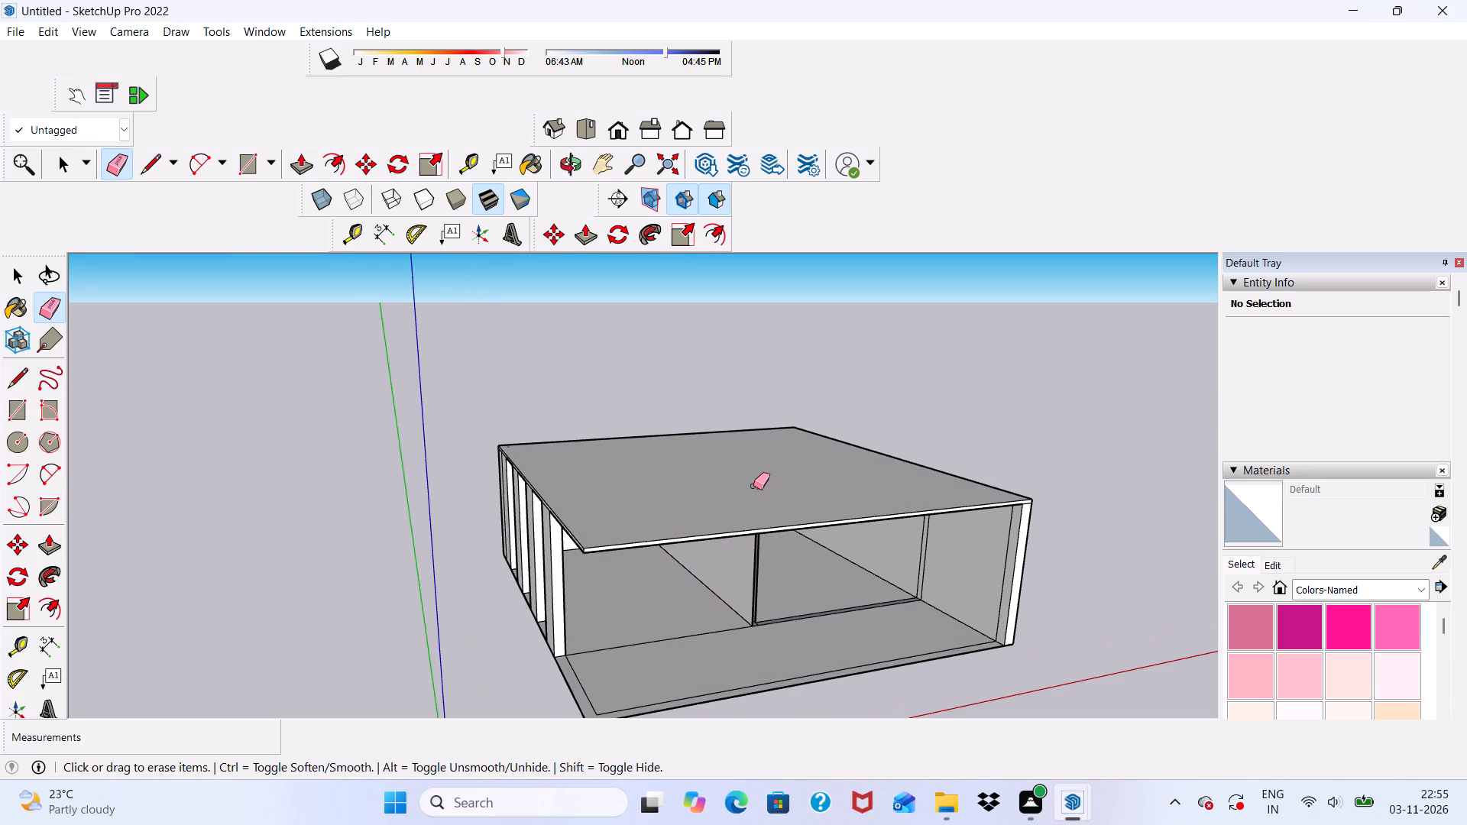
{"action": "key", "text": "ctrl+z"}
Erase the tiny stray marks in the middle of the slab's top face with short strokes.
{"action": "scroll", "coordinate": [753, 486], "scroll_direction": "up", "scroll_amount": 8}
{"action": "left_click_drag", "start_coordinate": [772, 487], "coordinate": [767, 498]}
{"action": "left_click_drag", "start_coordinate": [764, 488], "coordinate": [746, 497]}
{"action": "left_click_drag", "start_coordinate": [765, 481], "coordinate": [756, 498]}
{"action": "scroll", "coordinate": [757, 458], "scroll_direction": "down", "scroll_amount": 7}
{"action": "middle_click_drag", "start_coordinate": [740, 570], "coordinate": [628, 504]}
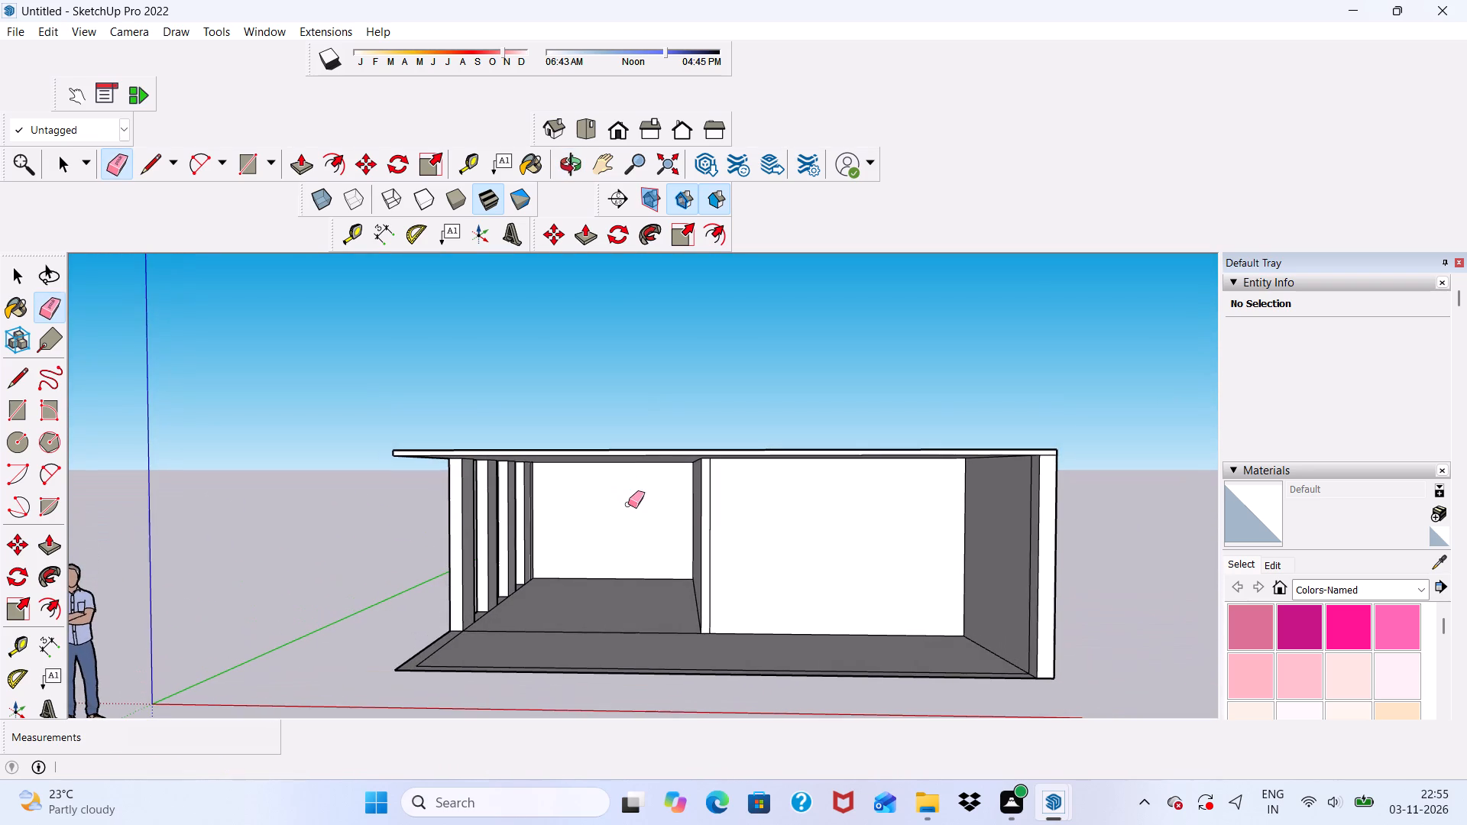
{"action": "key", "text": "space"}
Offset the outline of the roof slab's top face inward by 9".
{"action": "scroll", "coordinate": [542, 417], "scroll_direction": "down", "scroll_amount": 5}
{"action": "scroll", "coordinate": [627, 485], "scroll_direction": "down", "scroll_amount": 1}
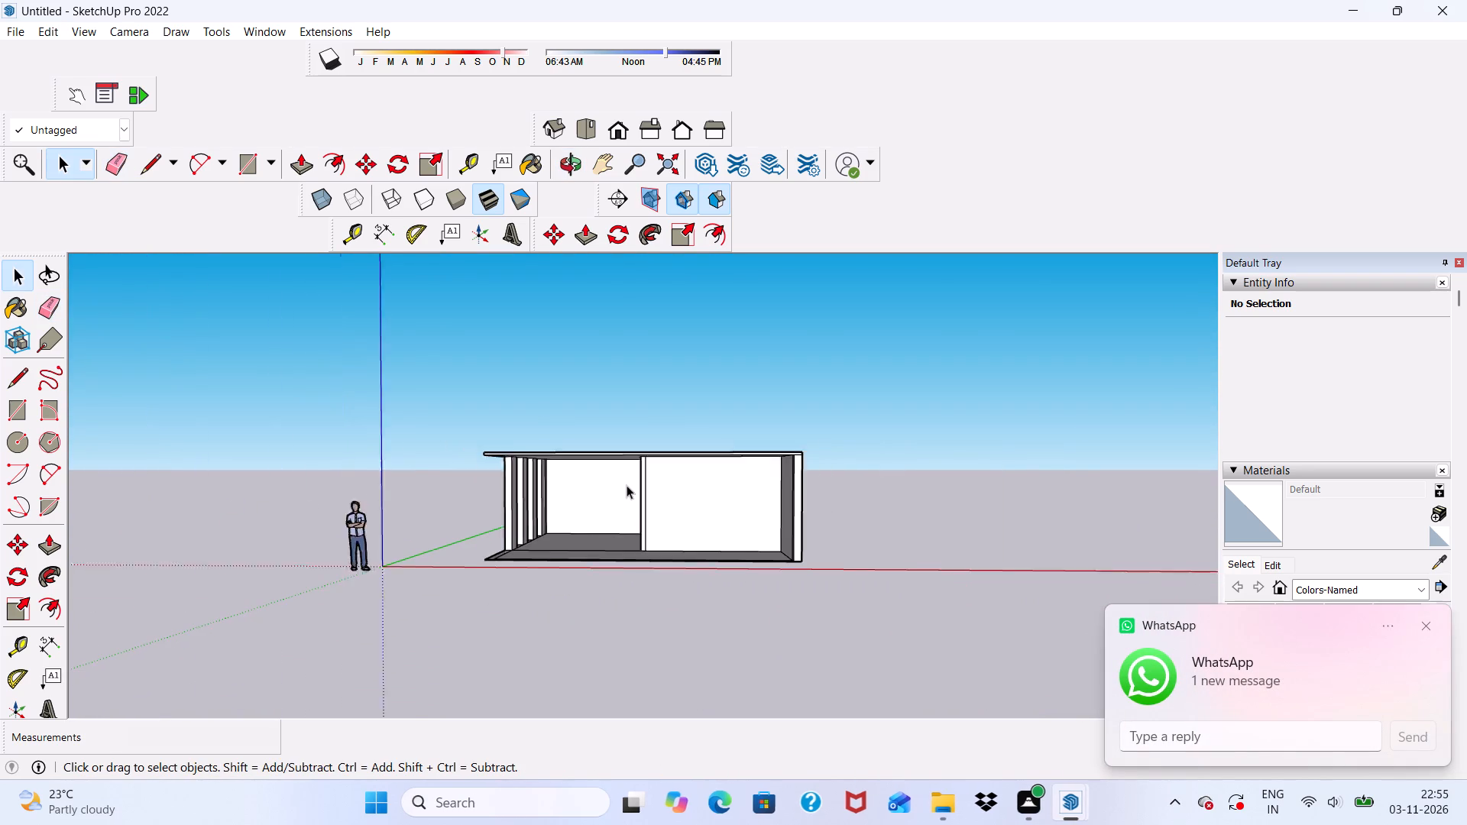
{"action": "scroll", "coordinate": [627, 485], "scroll_direction": "down", "scroll_amount": 6}
{"action": "middle_click_drag", "start_coordinate": [669, 490], "coordinate": [673, 603]}
{"action": "scroll", "coordinate": [661, 538], "scroll_direction": "down", "scroll_amount": 4}
{"action": "scroll", "coordinate": [685, 535], "scroll_direction": "up", "scroll_amount": 6}
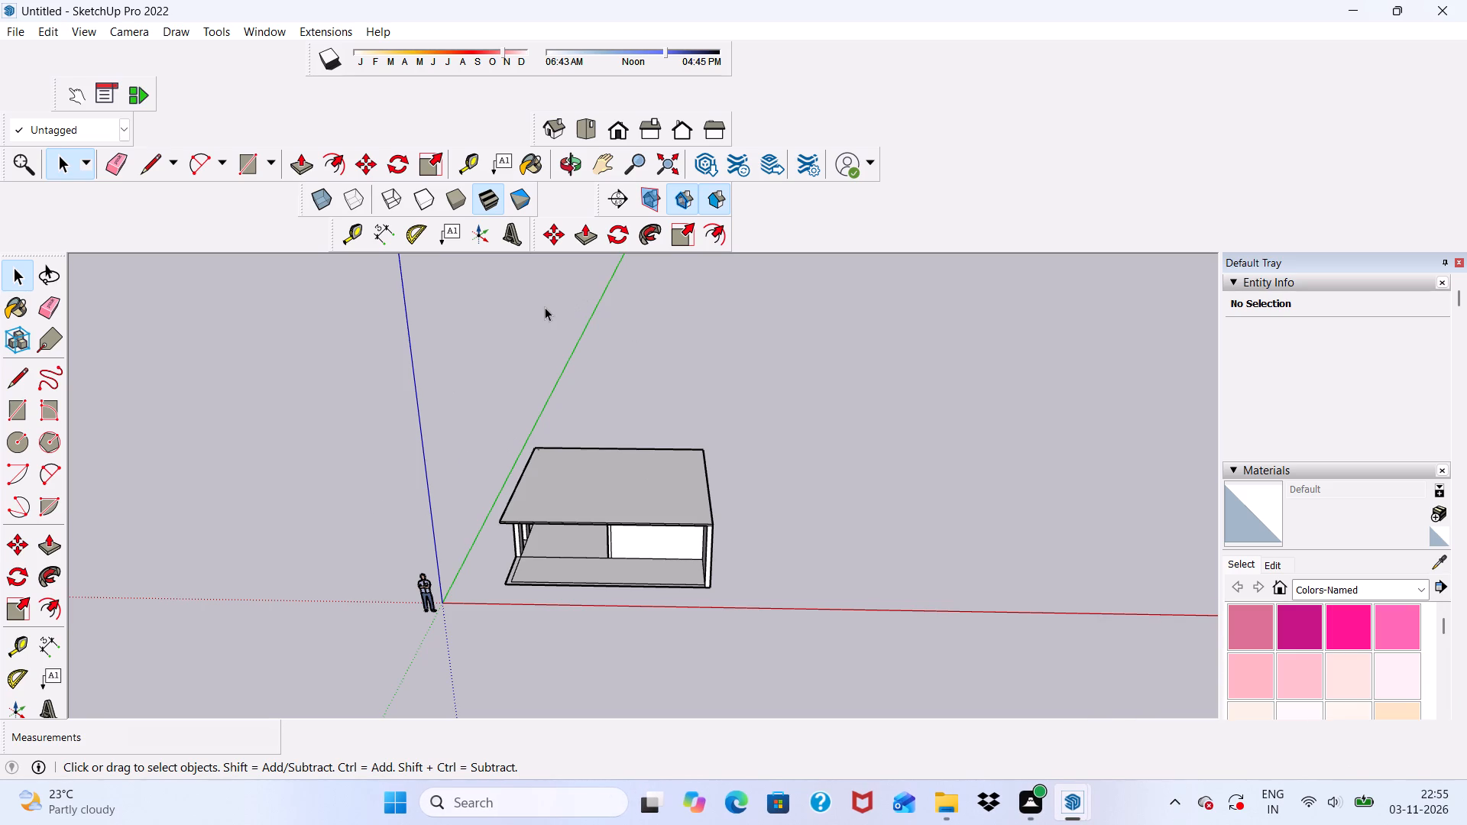
{"action": "left_click", "coordinate": [337, 158]}
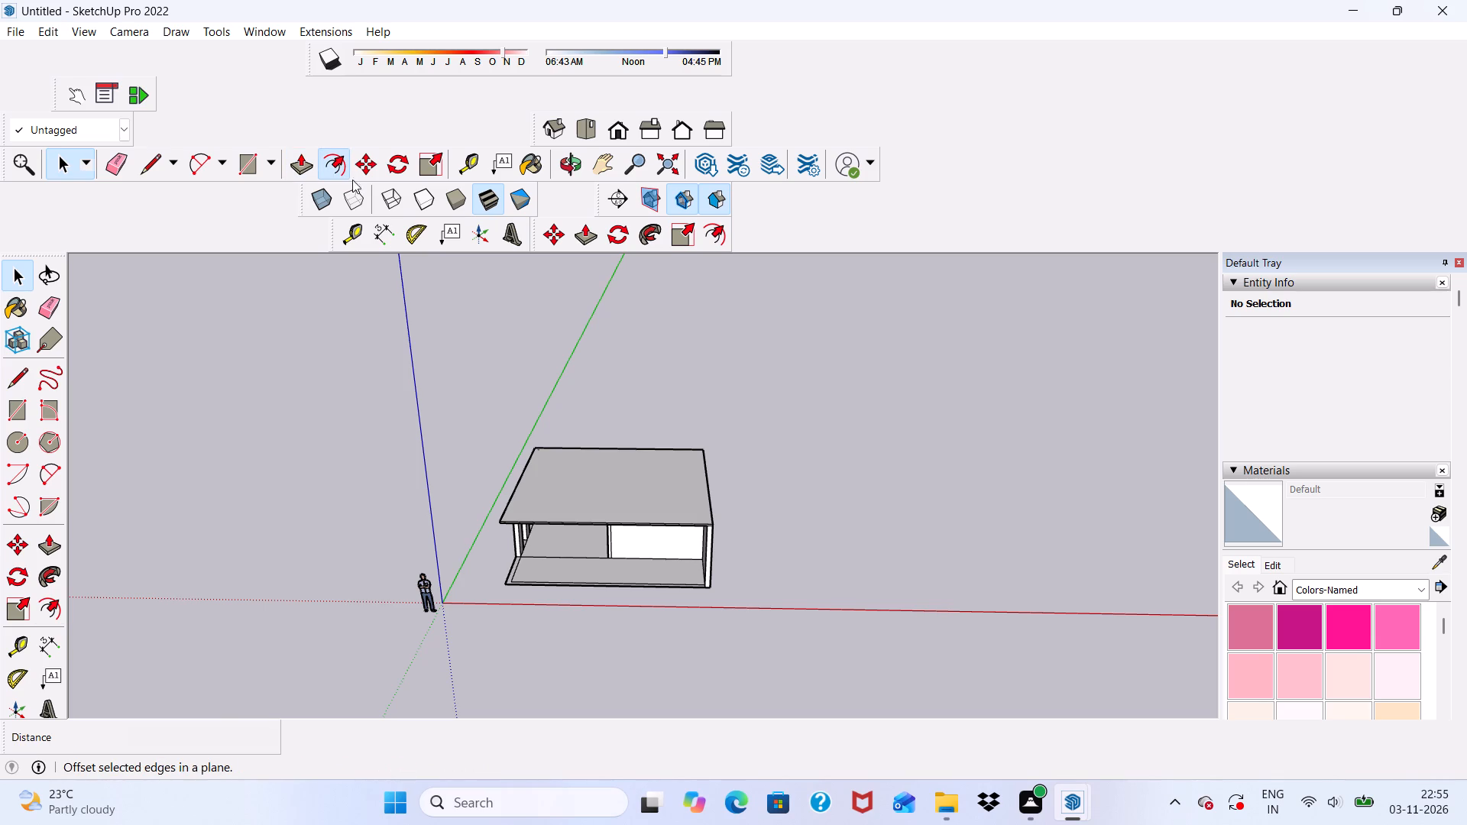
{"action": "middle_click_drag", "start_coordinate": [527, 504], "coordinate": [508, 636]}
{"action": "scroll", "coordinate": [542, 524], "scroll_direction": "up", "scroll_amount": 5}
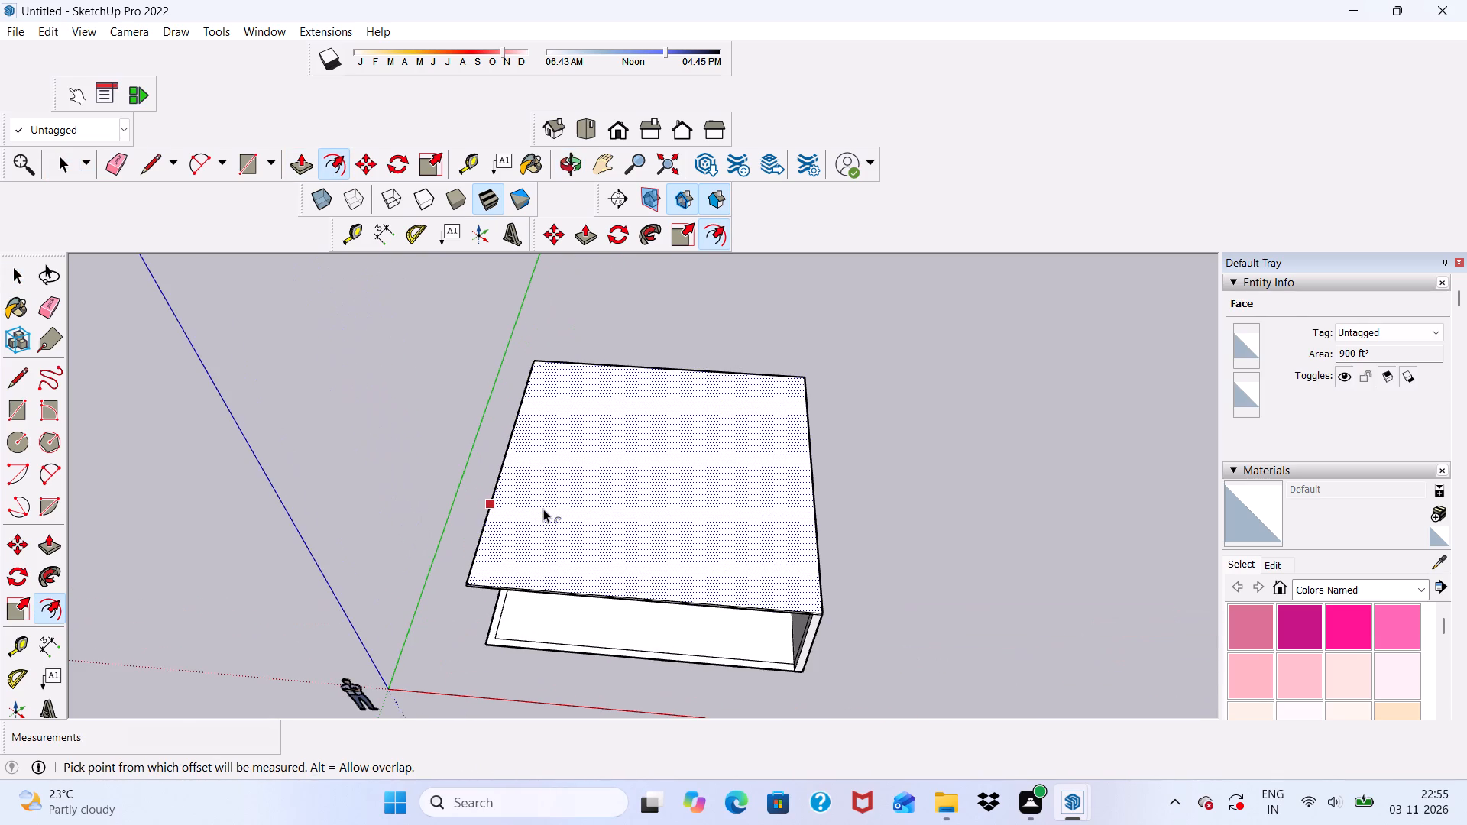
{"action": "left_click", "coordinate": [543, 508]}
{"action": "key", "text": "9"}
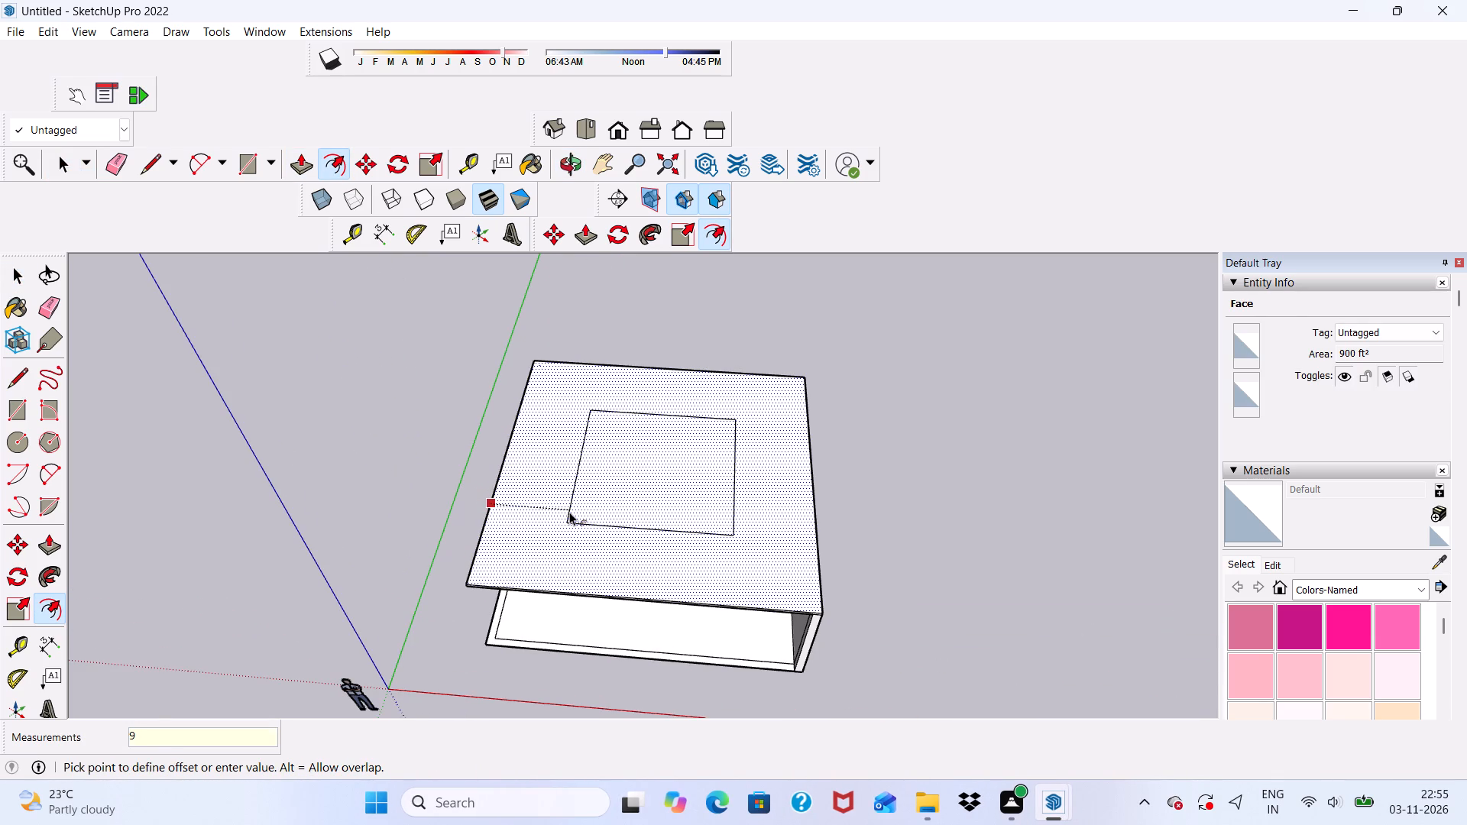
{"action": "key", "text": "shift+quotedbl"}
{"action": "key", "text": "Return"}
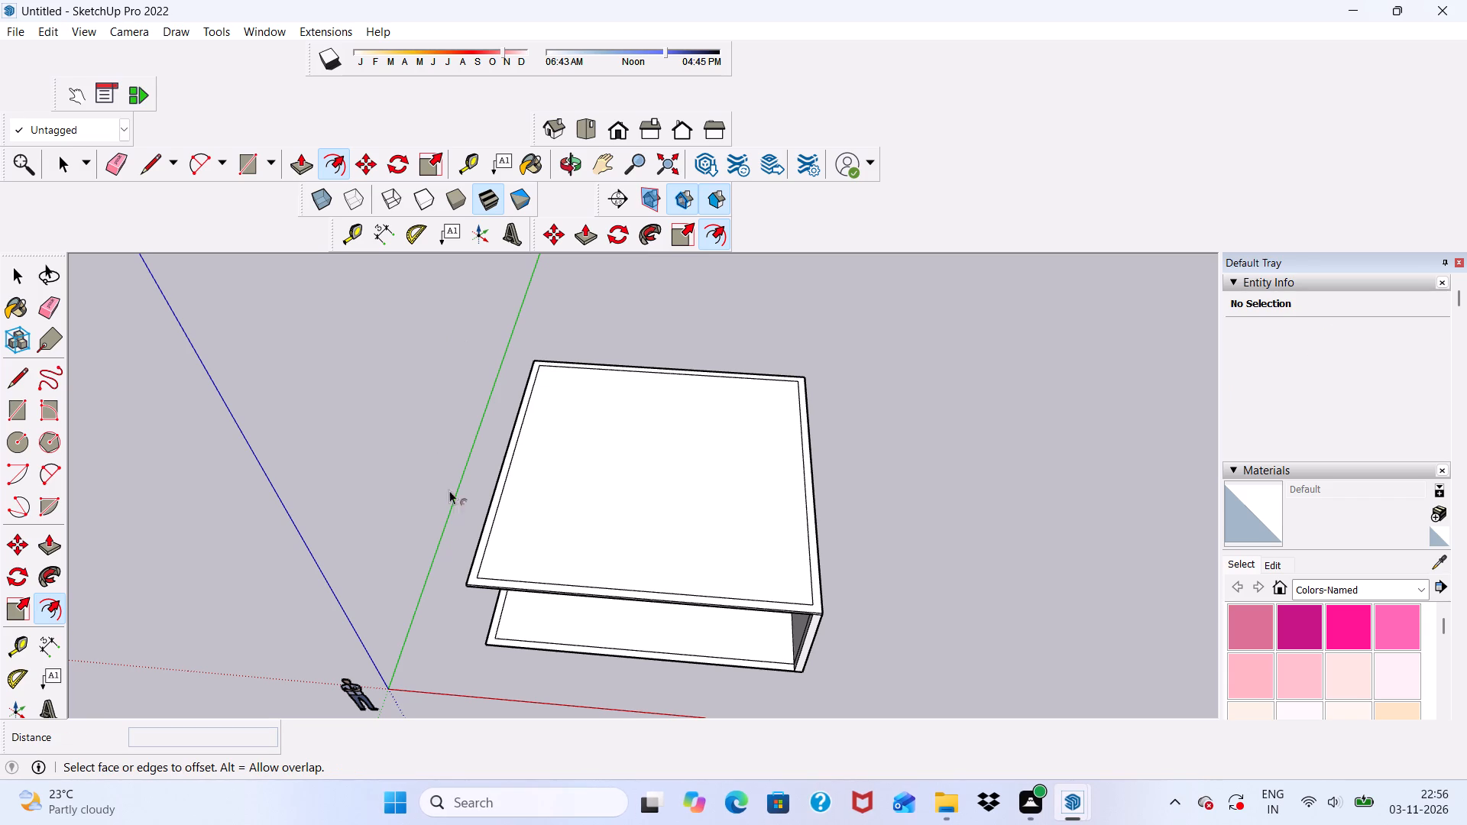
Examine the offset border around the slab's top face and the open rooms beneath it from several angles.
{"action": "scroll", "coordinate": [461, 461], "scroll_direction": "up", "scroll_amount": 2}
{"action": "scroll", "coordinate": [465, 632], "scroll_direction": "down", "scroll_amount": 3}
{"action": "middle_click_drag", "start_coordinate": [535, 733], "coordinate": [529, 594]}
{"action": "scroll", "coordinate": [539, 625], "scroll_direction": "down", "scroll_amount": 1}
{"action": "middle_click_drag", "start_coordinate": [542, 626], "coordinate": [556, 541]}
{"action": "key", "text": "space"}
{"action": "scroll", "coordinate": [572, 564], "scroll_direction": "down", "scroll_amount": 2}
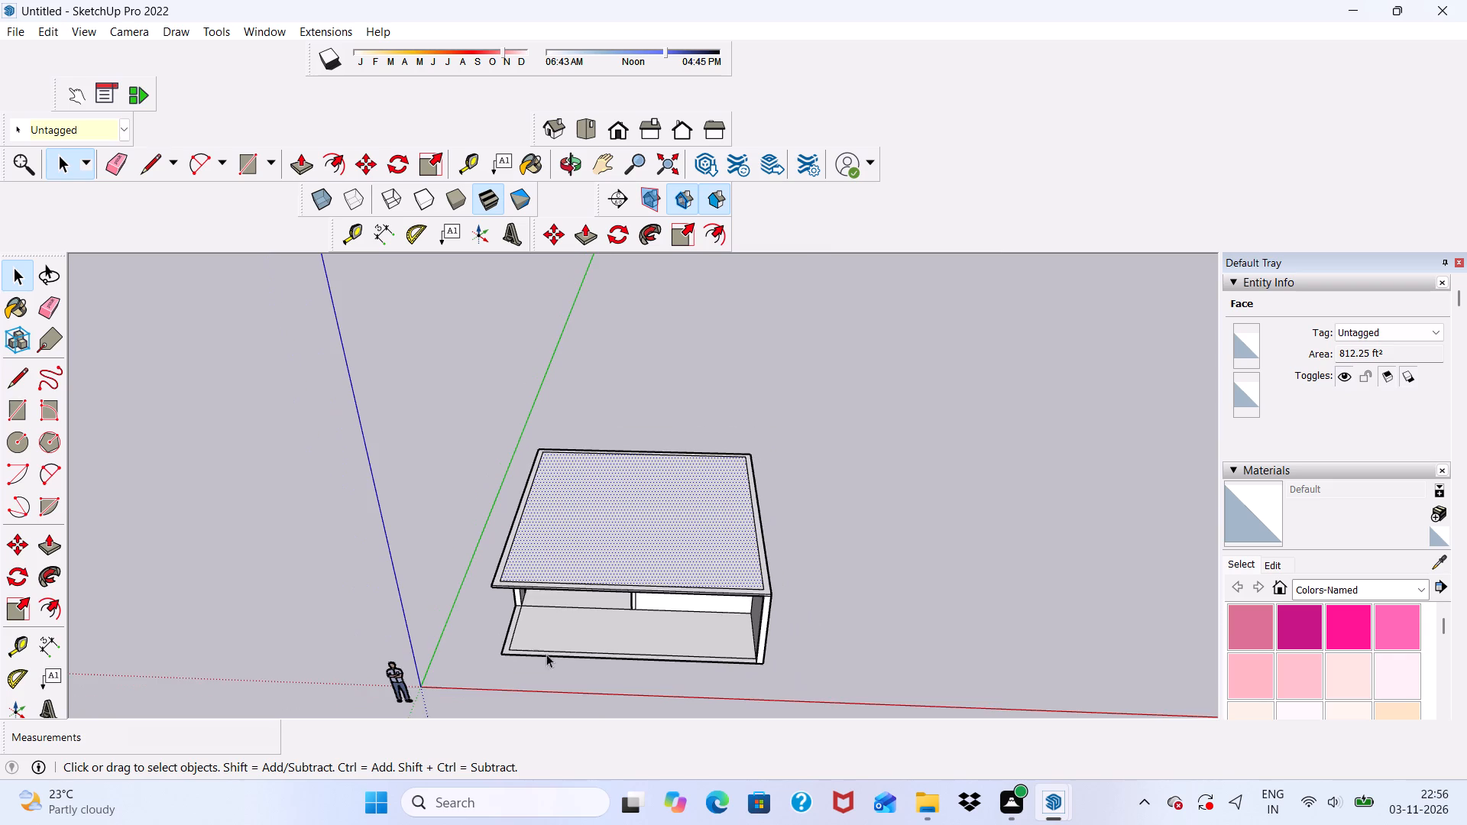
{"action": "left_click", "coordinate": [432, 575]}
{"action": "middle_click_drag", "start_coordinate": [561, 632], "coordinate": [422, 603]}
{"action": "scroll", "coordinate": [424, 601], "scroll_direction": "up", "scroll_amount": 4}
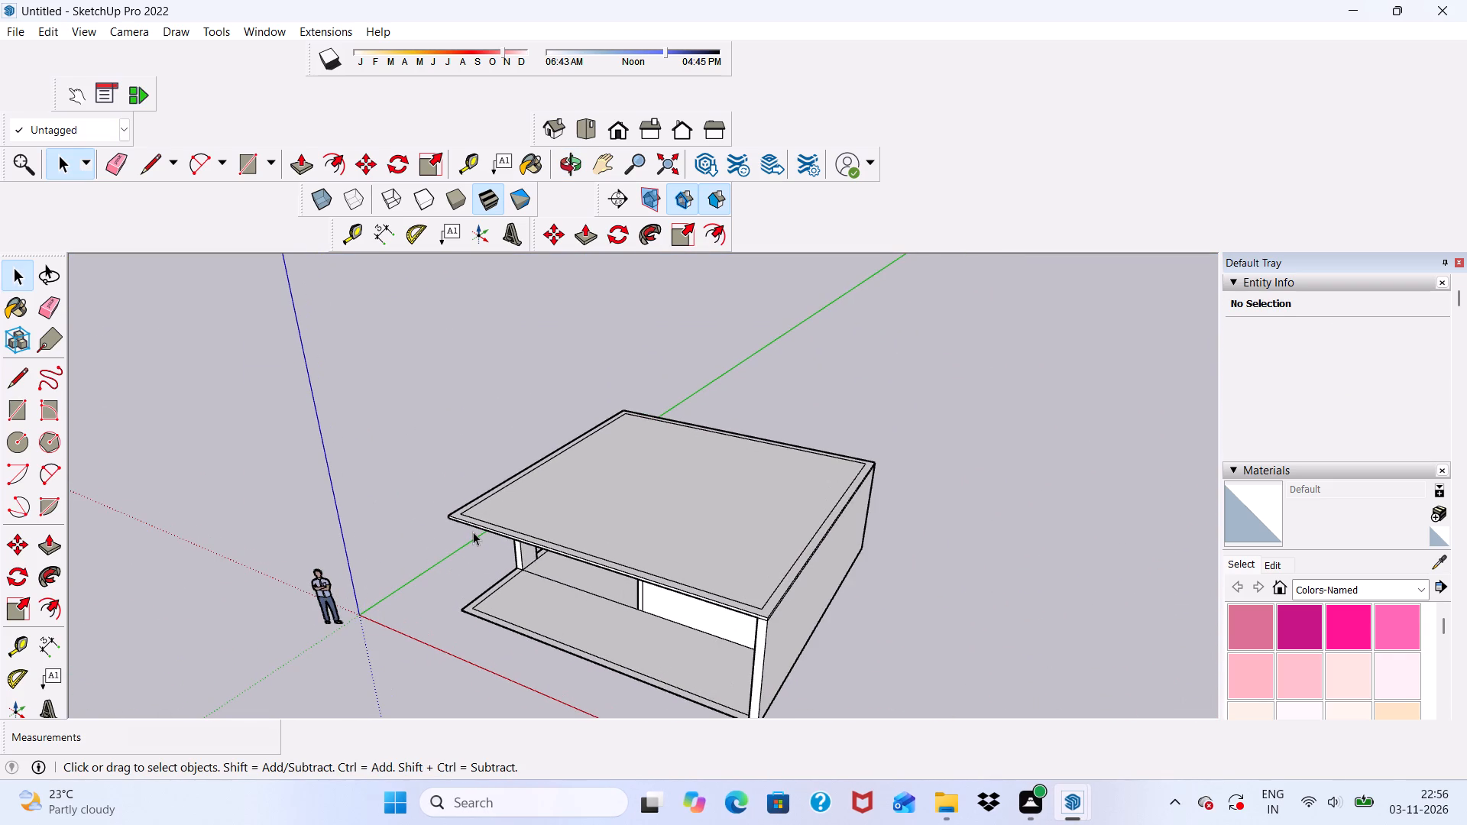
{"action": "scroll", "coordinate": [583, 560], "scroll_direction": "up", "scroll_amount": 5}
{"action": "middle_click_drag", "start_coordinate": [594, 554], "coordinate": [626, 498]}
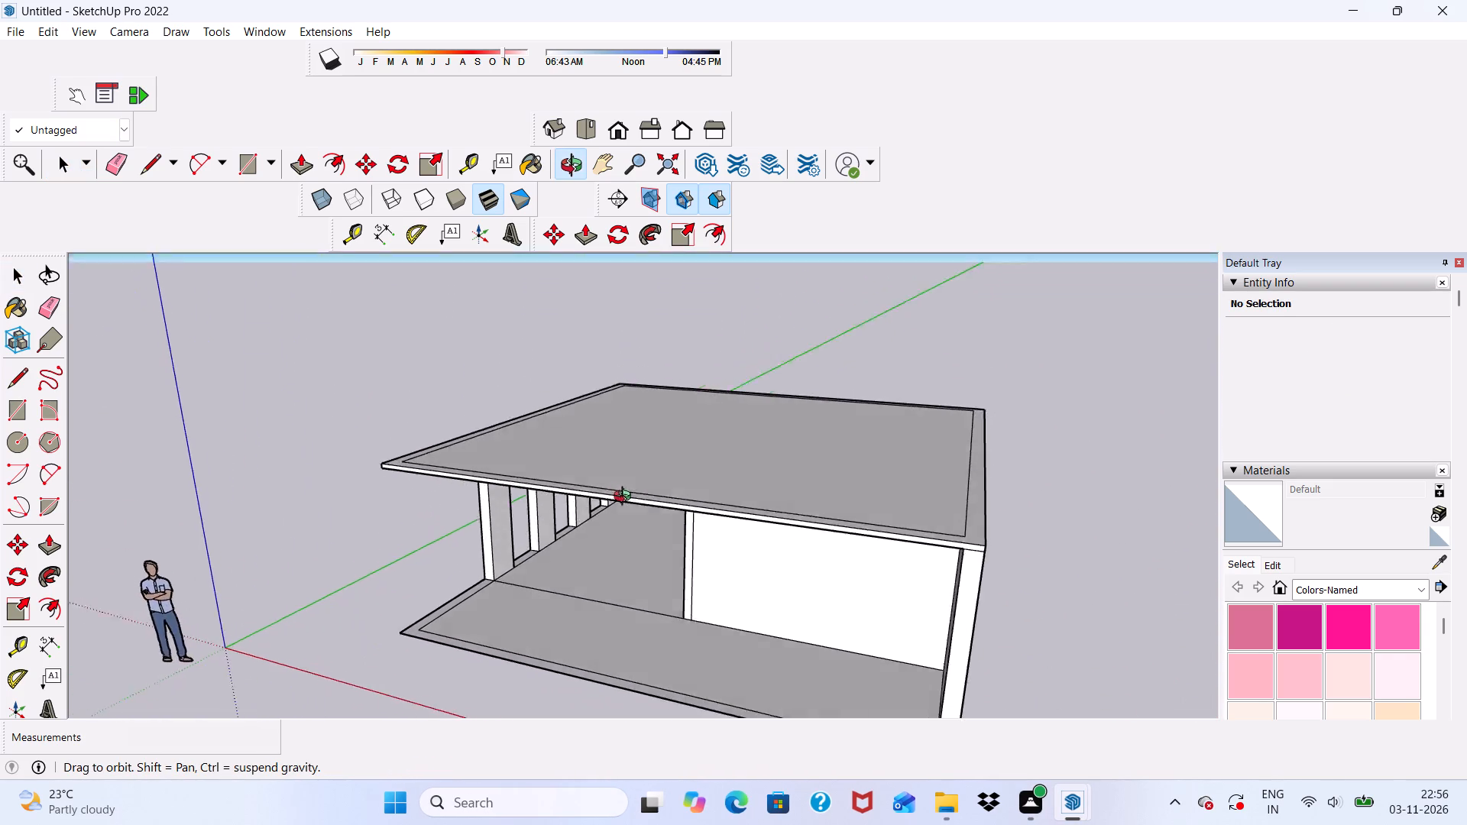
{"action": "middle_click_drag", "start_coordinate": [626, 498], "coordinate": [649, 586]}
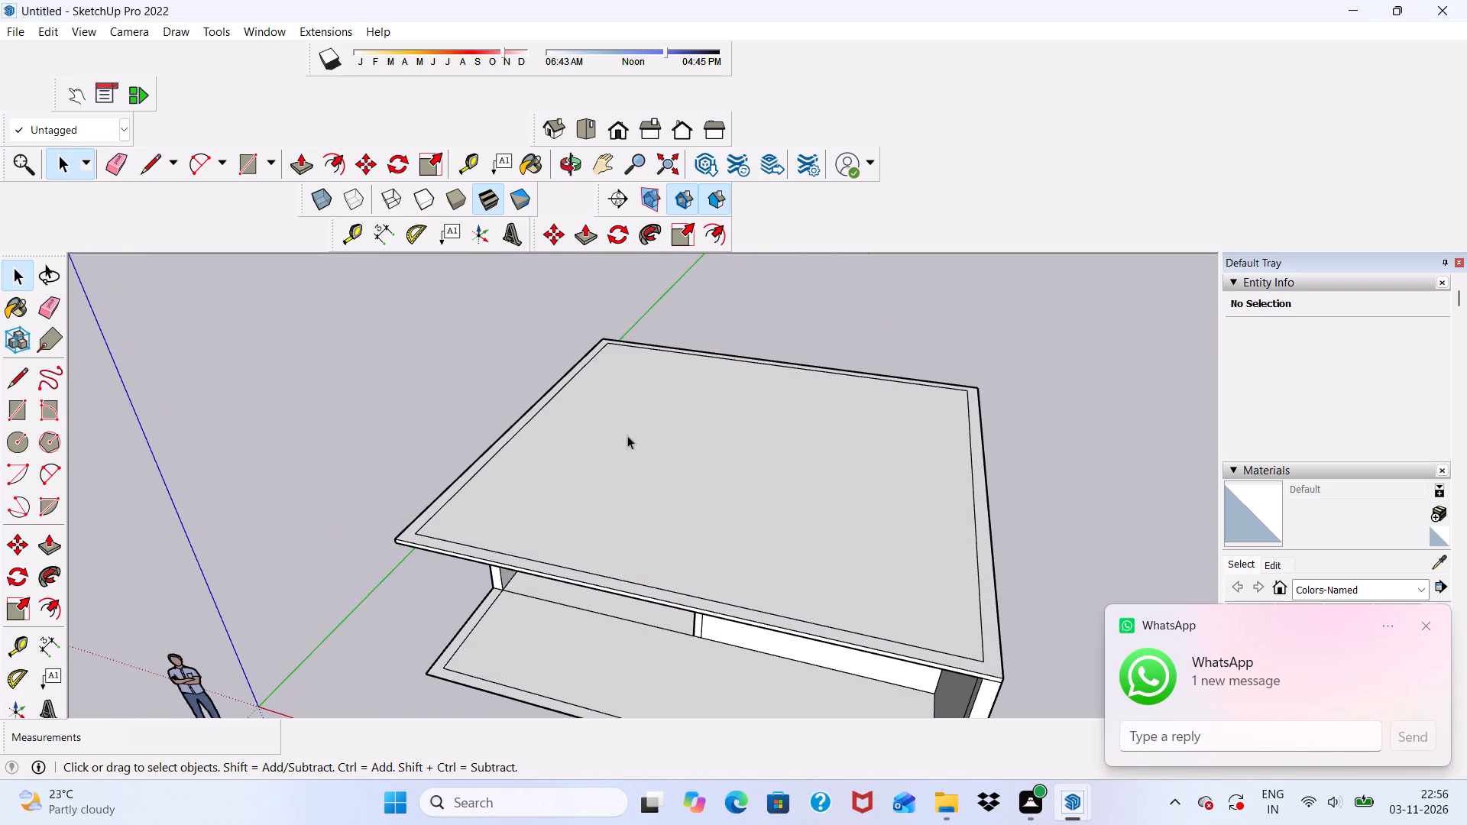
{"action": "scroll", "coordinate": [212, 198], "scroll_direction": "up", "scroll_amount": 1}
{"action": "scroll", "coordinate": [463, 158], "scroll_direction": "up", "scroll_amount": 1}
Place a Tape Measure guide across the slab's top face, parallel to its front edge and about 7' 4" in.
{"action": "left_click", "coordinate": [463, 158]}
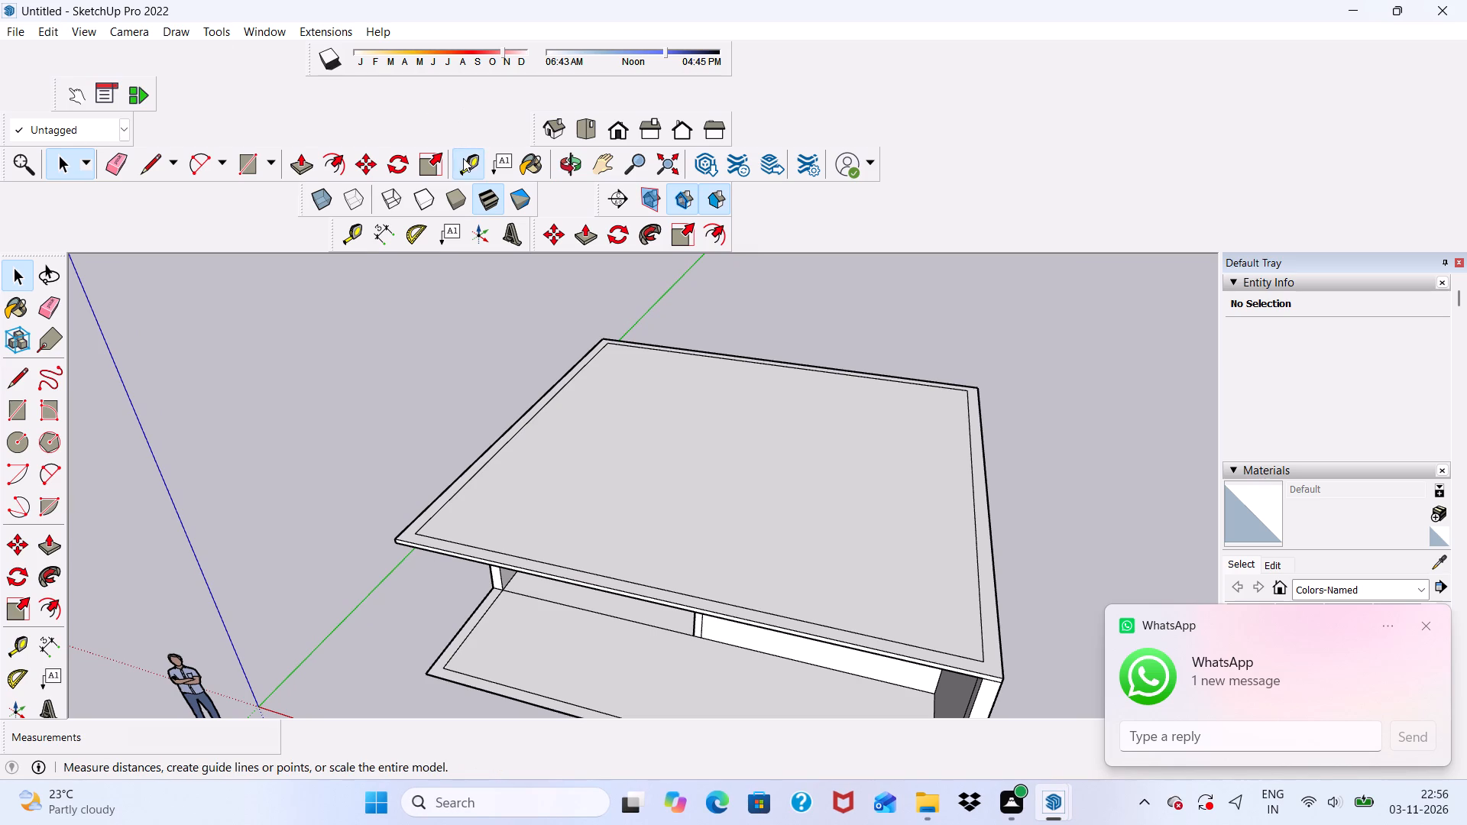
{"action": "scroll", "coordinate": [531, 551], "scroll_direction": "down", "scroll_amount": 2}
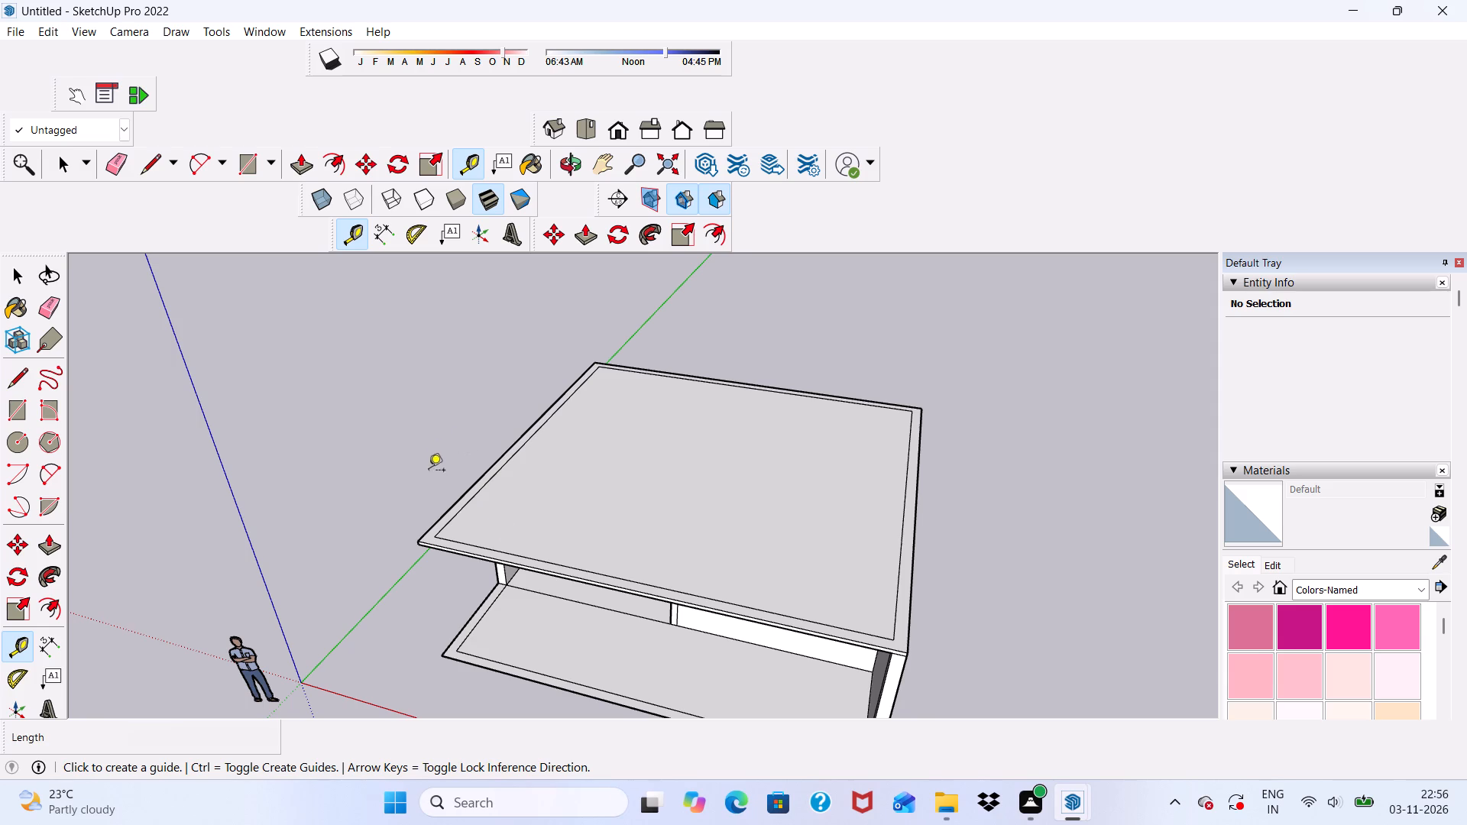
{"action": "scroll", "coordinate": [436, 571], "scroll_direction": "down", "scroll_amount": 1}
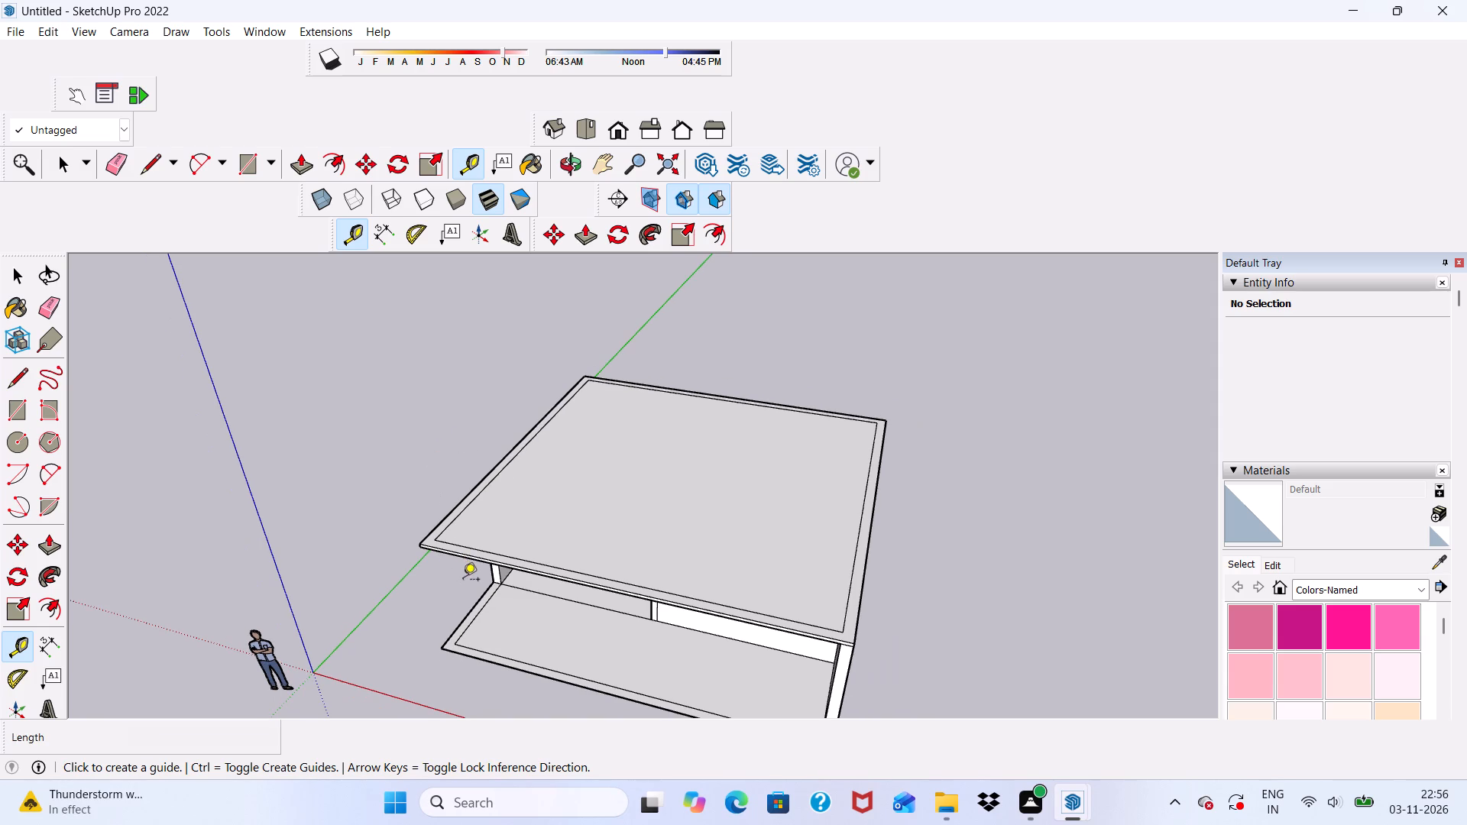
{"action": "middle_click_drag", "start_coordinate": [463, 581], "coordinate": [486, 565]}
{"action": "scroll", "coordinate": [486, 565], "scroll_direction": "down", "scroll_amount": 1}
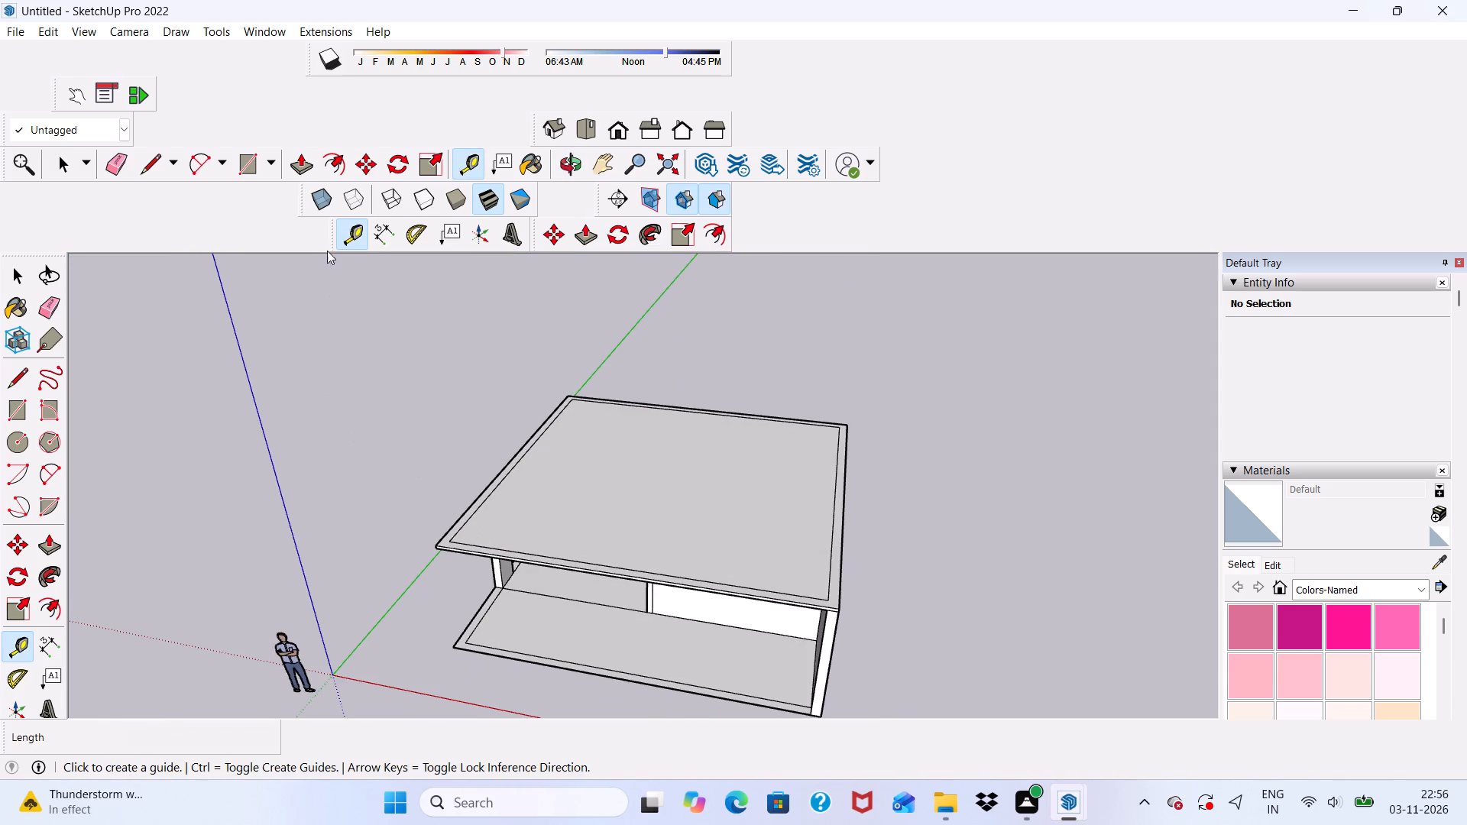
{"action": "scroll", "coordinate": [492, 183], "scroll_direction": "up", "scroll_amount": 1}
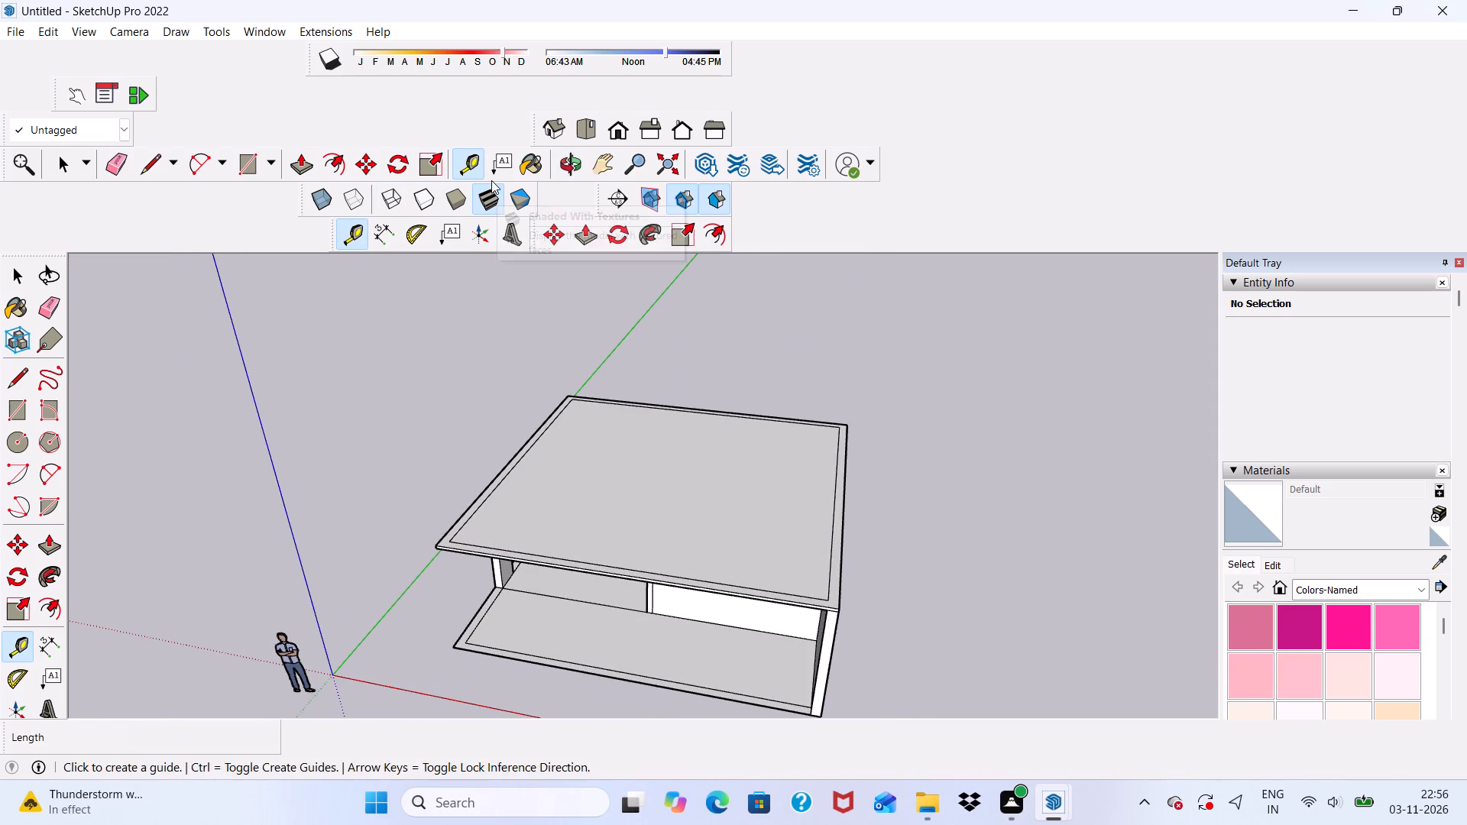
{"action": "left_click", "coordinate": [467, 158]}
{"action": "middle_click_drag", "start_coordinate": [555, 505], "coordinate": [494, 581]}
{"action": "scroll", "coordinate": [494, 586], "scroll_direction": "up", "scroll_amount": 4}
{"action": "left_click", "coordinate": [506, 587]}
{"action": "scroll", "coordinate": [585, 477], "scroll_direction": "down", "scroll_amount": 3}
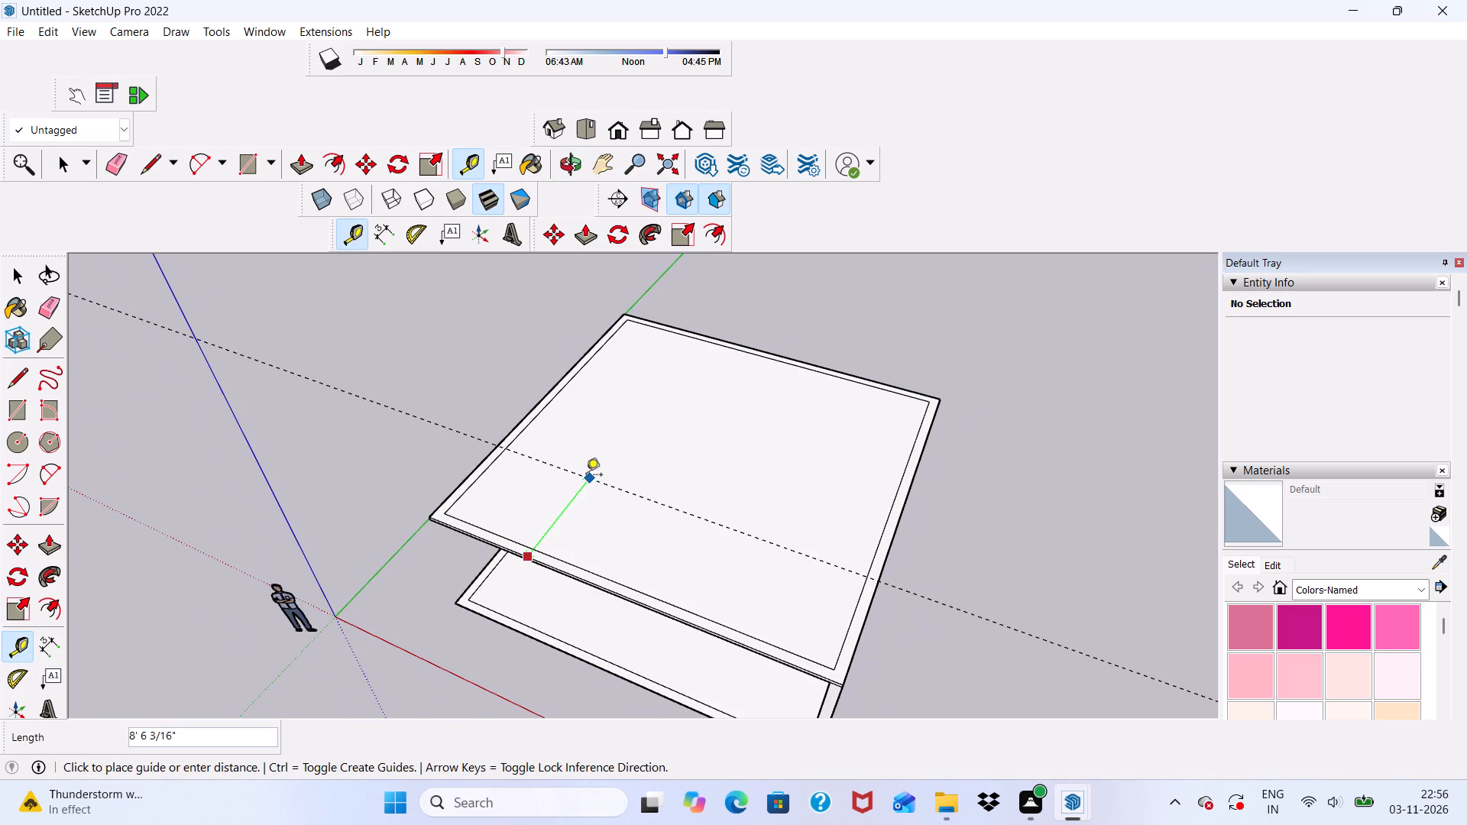
{"action": "middle_click_drag", "start_coordinate": [588, 477], "coordinate": [650, 531]}
{"action": "scroll", "coordinate": [629, 529], "scroll_direction": "up", "scroll_amount": 1}
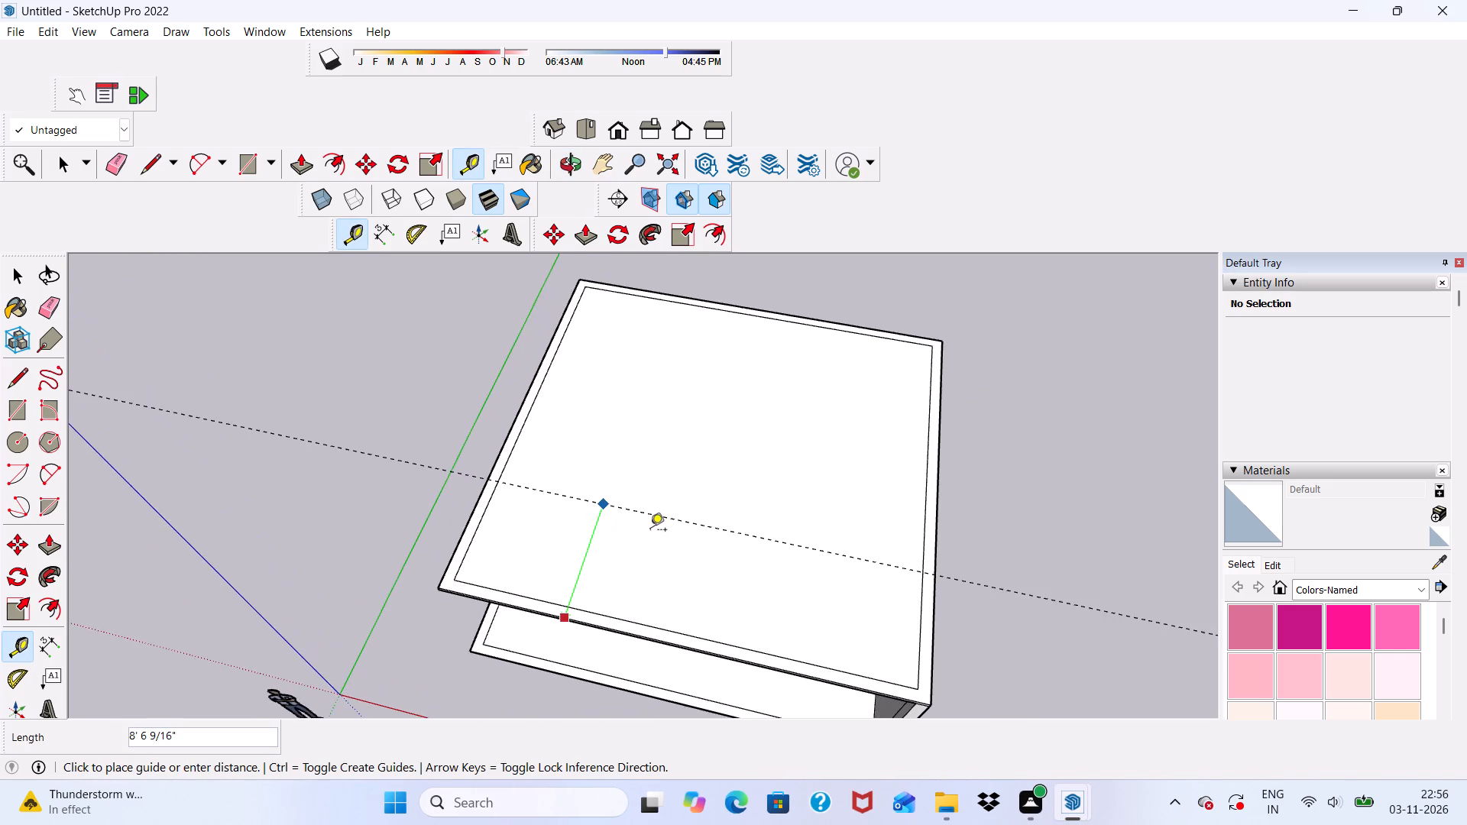
{"action": "scroll", "coordinate": [650, 531], "scroll_direction": "up", "scroll_amount": 3}
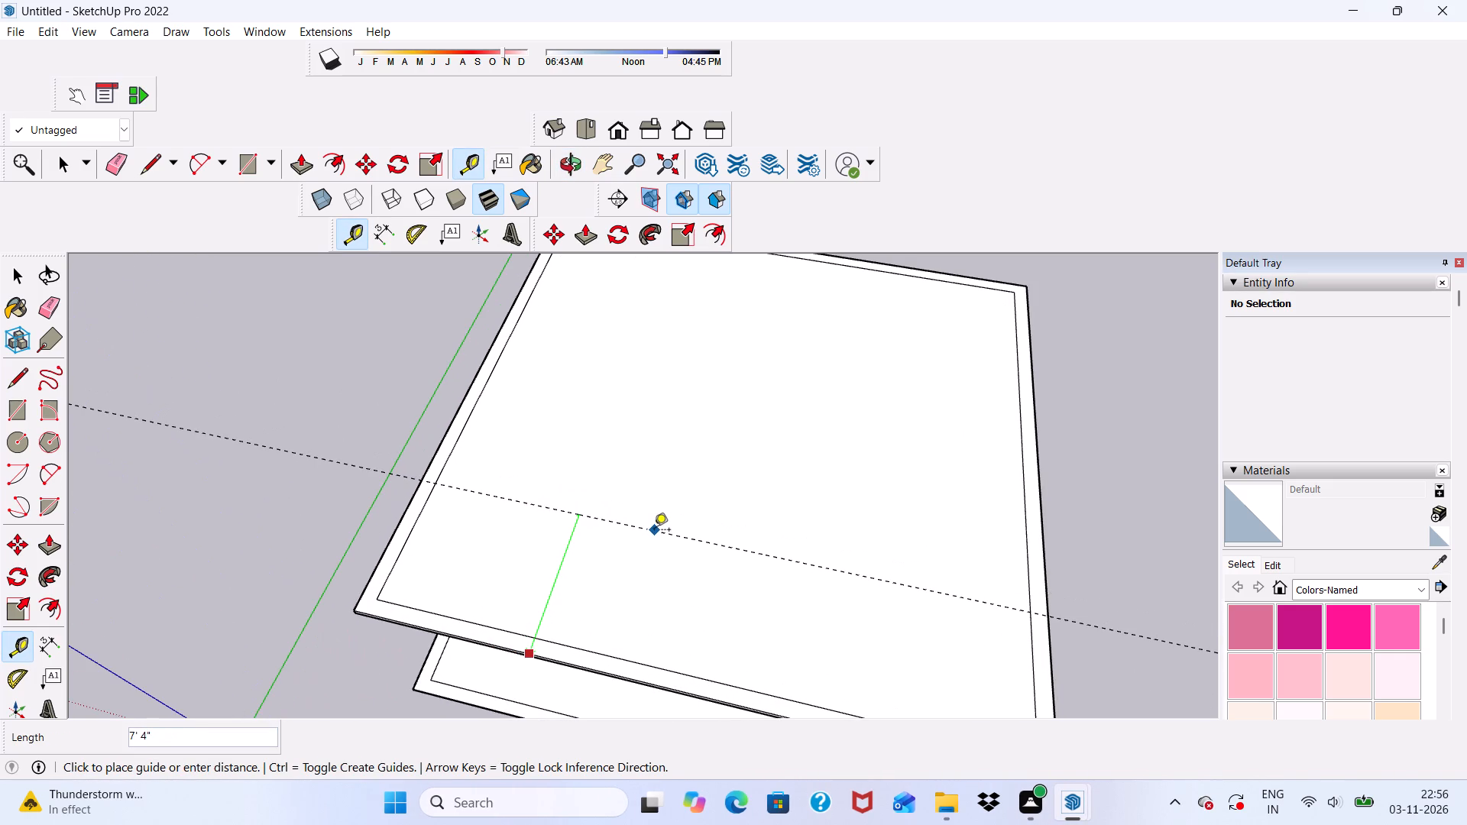
{"action": "left_click", "coordinate": [654, 531]}
Place a second parallel guide 6" beyond the first one on the slab's top face.
{"action": "scroll", "coordinate": [662, 531], "scroll_direction": "down", "scroll_amount": 5}
{"action": "middle_click_drag", "start_coordinate": [718, 557], "coordinate": [593, 494]}
{"action": "scroll", "coordinate": [591, 496], "scroll_direction": "up", "scroll_amount": 6}
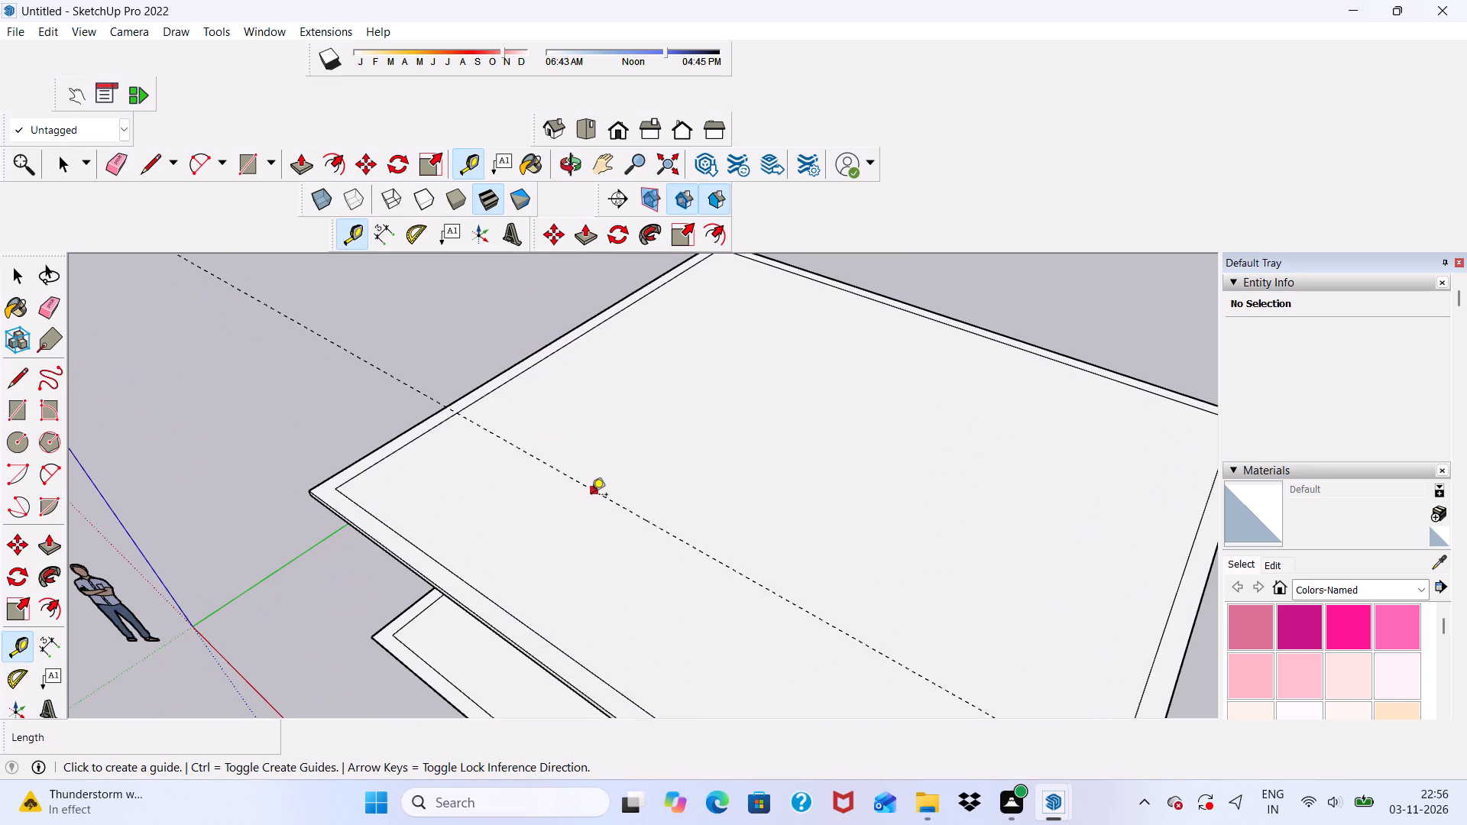
{"action": "left_click", "coordinate": [591, 496]}
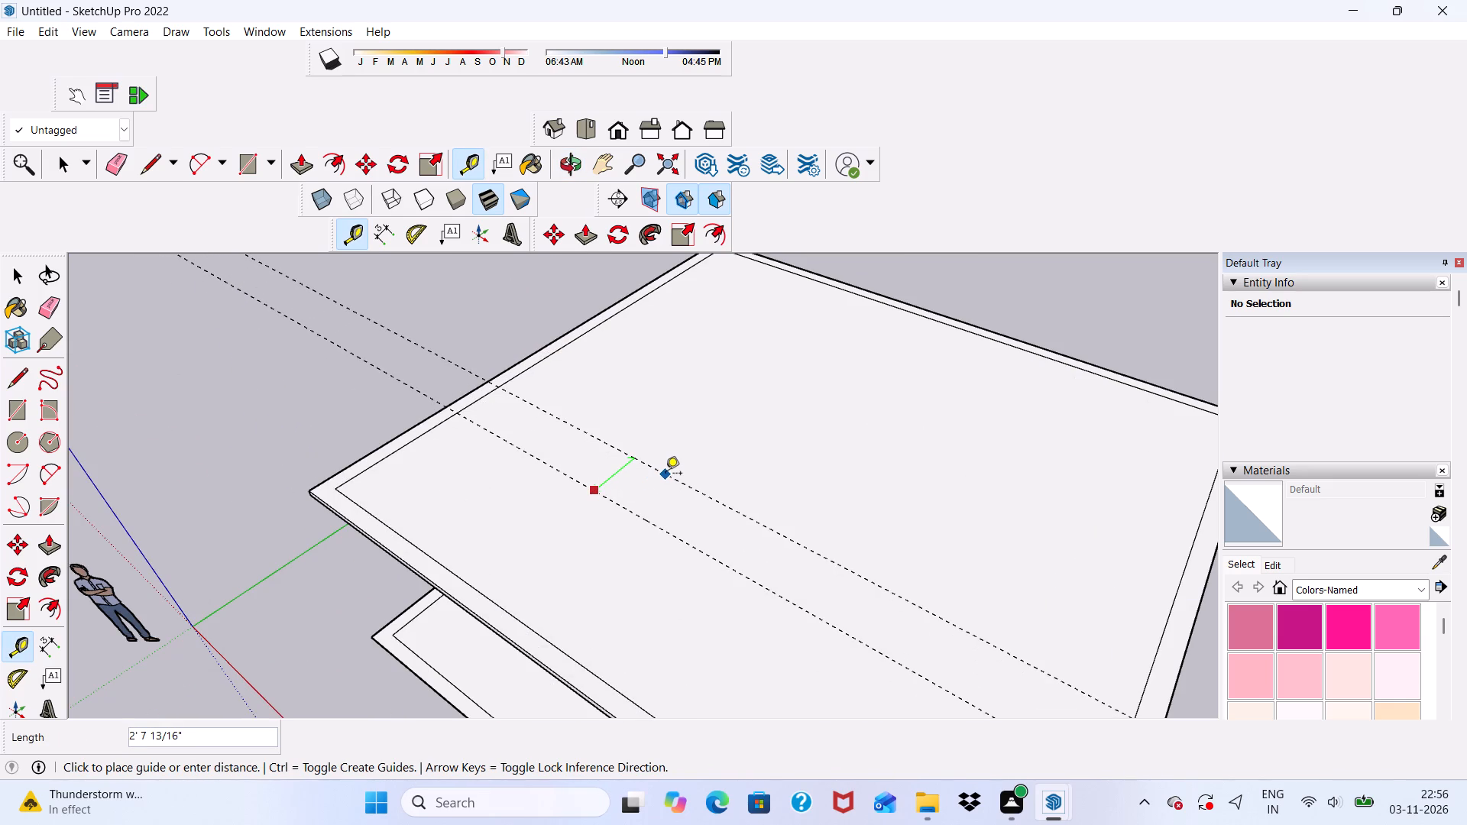
{"action": "key", "text": "6"}
{"action": "key", "text": "shift+quotedbl"}
{"action": "key", "text": "Return"}
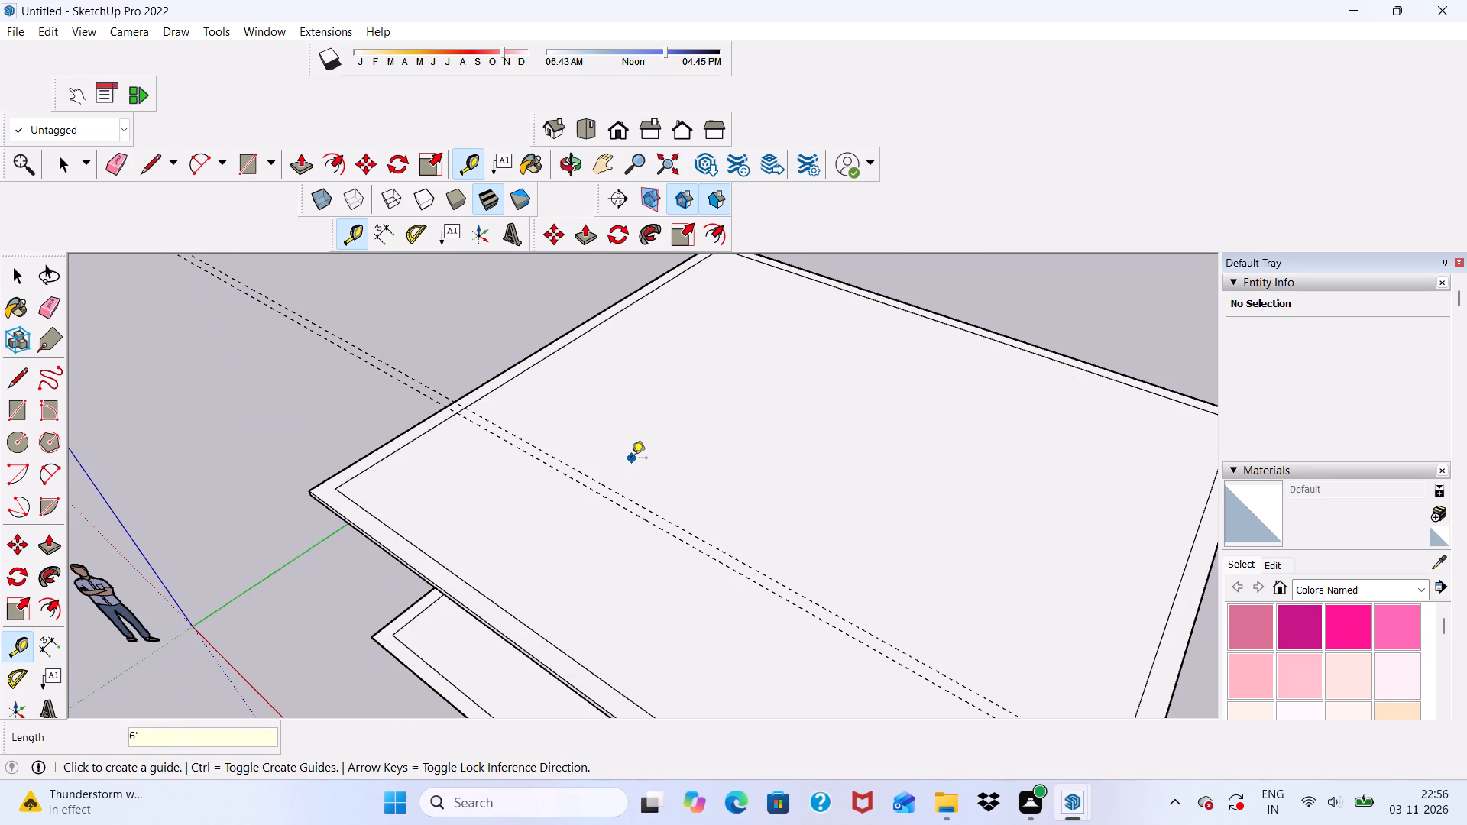
{"action": "scroll", "coordinate": [714, 461], "scroll_direction": "down", "scroll_amount": 5}
{"action": "middle_click_drag", "start_coordinate": [614, 506], "coordinate": [717, 399]}
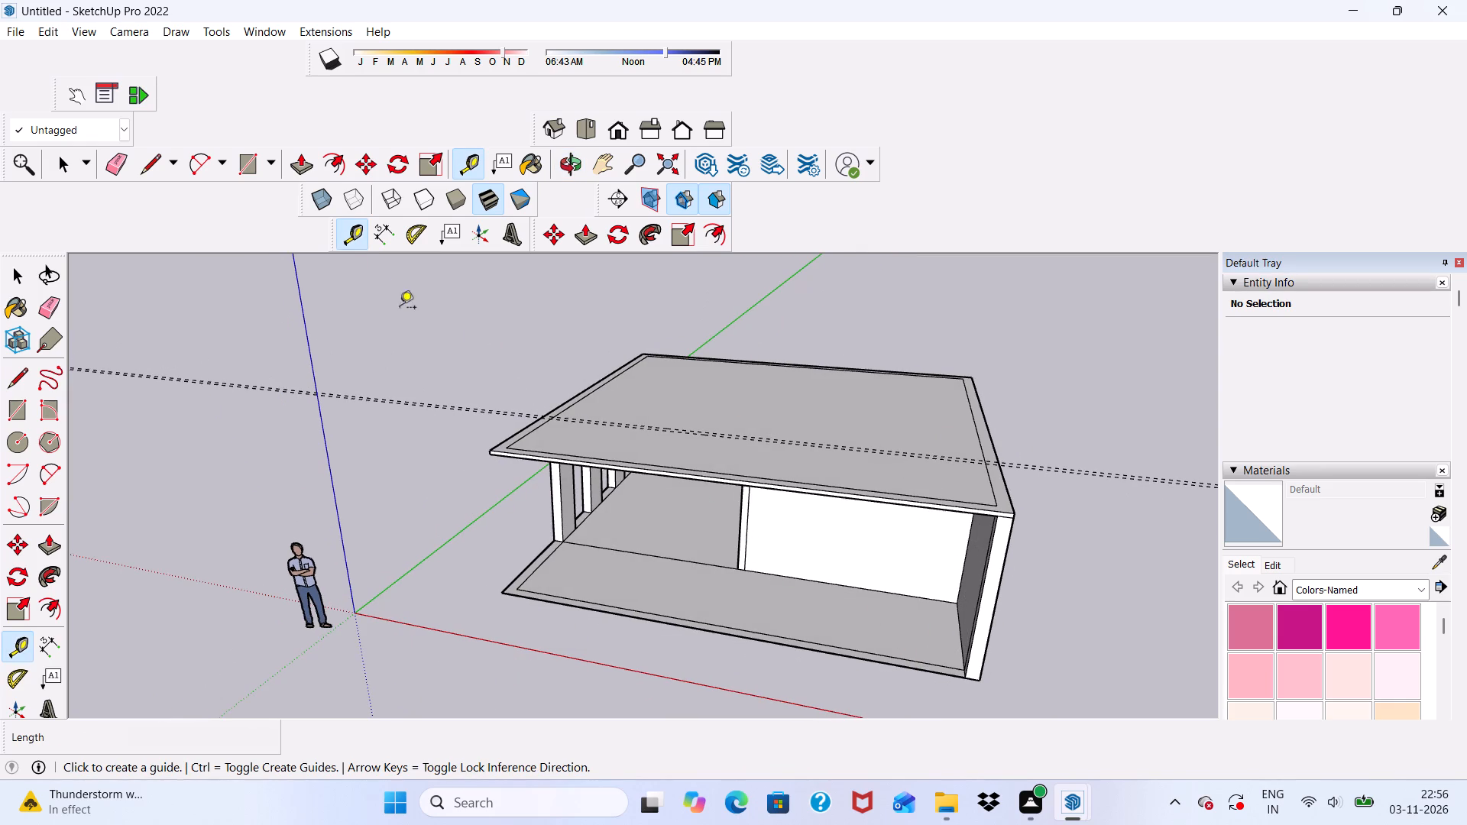
Draw a 28' 6" line along the front guide, between the inner border lines of the slab's top face.
{"action": "left_click", "coordinate": [144, 159]}
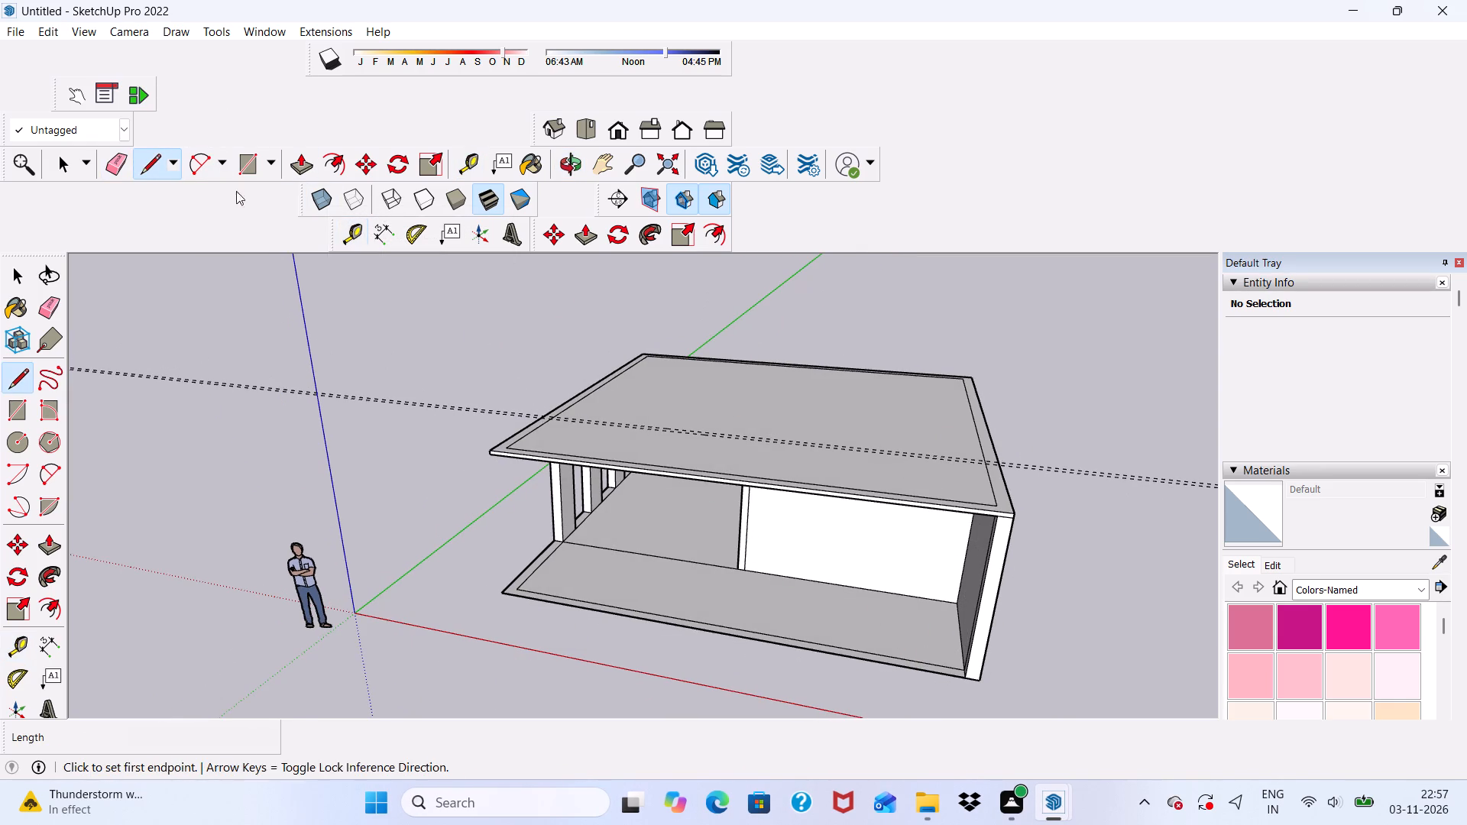
{"action": "scroll", "coordinate": [536, 310], "scroll_direction": "down", "scroll_amount": 1}
{"action": "middle_click_drag", "start_coordinate": [628, 325], "coordinate": [718, 439]}
{"action": "scroll", "coordinate": [721, 453], "scroll_direction": "up", "scroll_amount": 6}
{"action": "scroll", "coordinate": [441, 476], "scroll_direction": "up", "scroll_amount": 5}
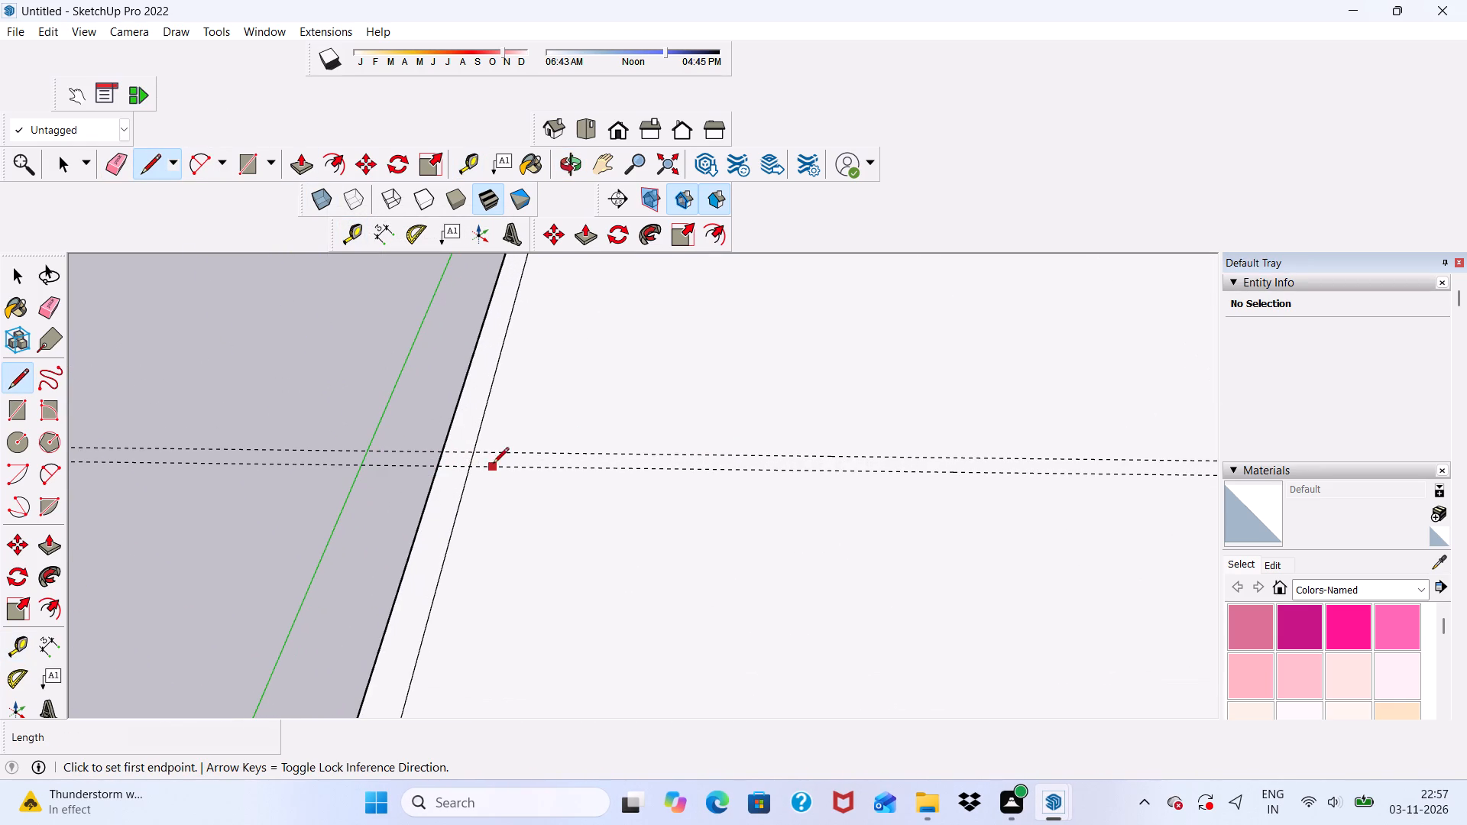
{"action": "left_click", "coordinate": [471, 468]}
{"action": "scroll", "coordinate": [607, 487], "scroll_direction": "down", "scroll_amount": 10}
{"action": "scroll", "coordinate": [1067, 500], "scroll_direction": "up", "scroll_amount": 4}
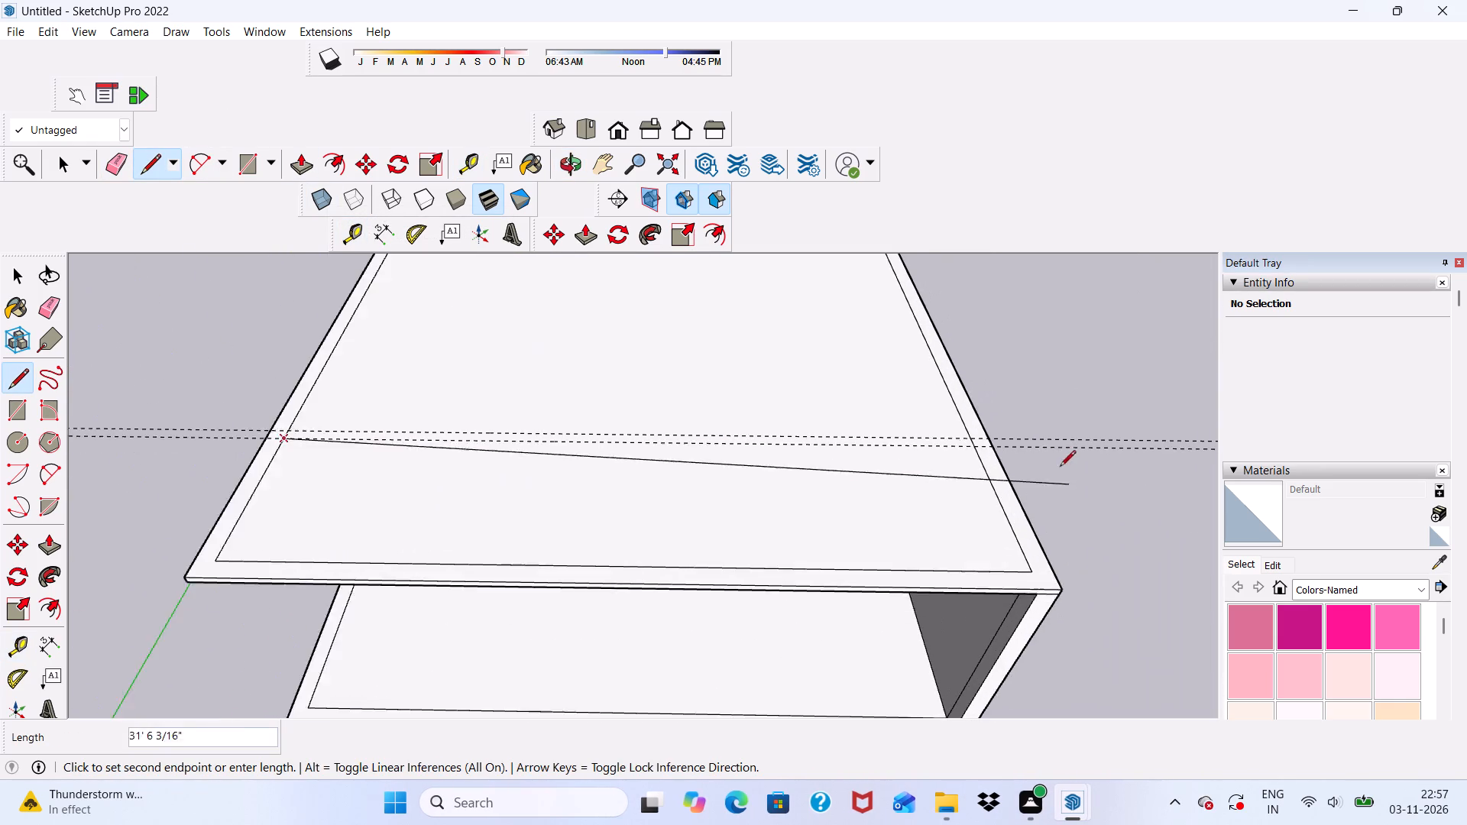
{"action": "scroll", "coordinate": [1060, 467], "scroll_direction": "up", "scroll_amount": 2}
{"action": "scroll", "coordinate": [963, 442], "scroll_direction": "up", "scroll_amount": 2}
{"action": "left_click", "coordinate": [970, 442]}
Draw a second 28' 6" line along the rear guide, between the same inner border lines.
{"action": "scroll", "coordinate": [970, 440], "scroll_direction": "up", "scroll_amount": 2}
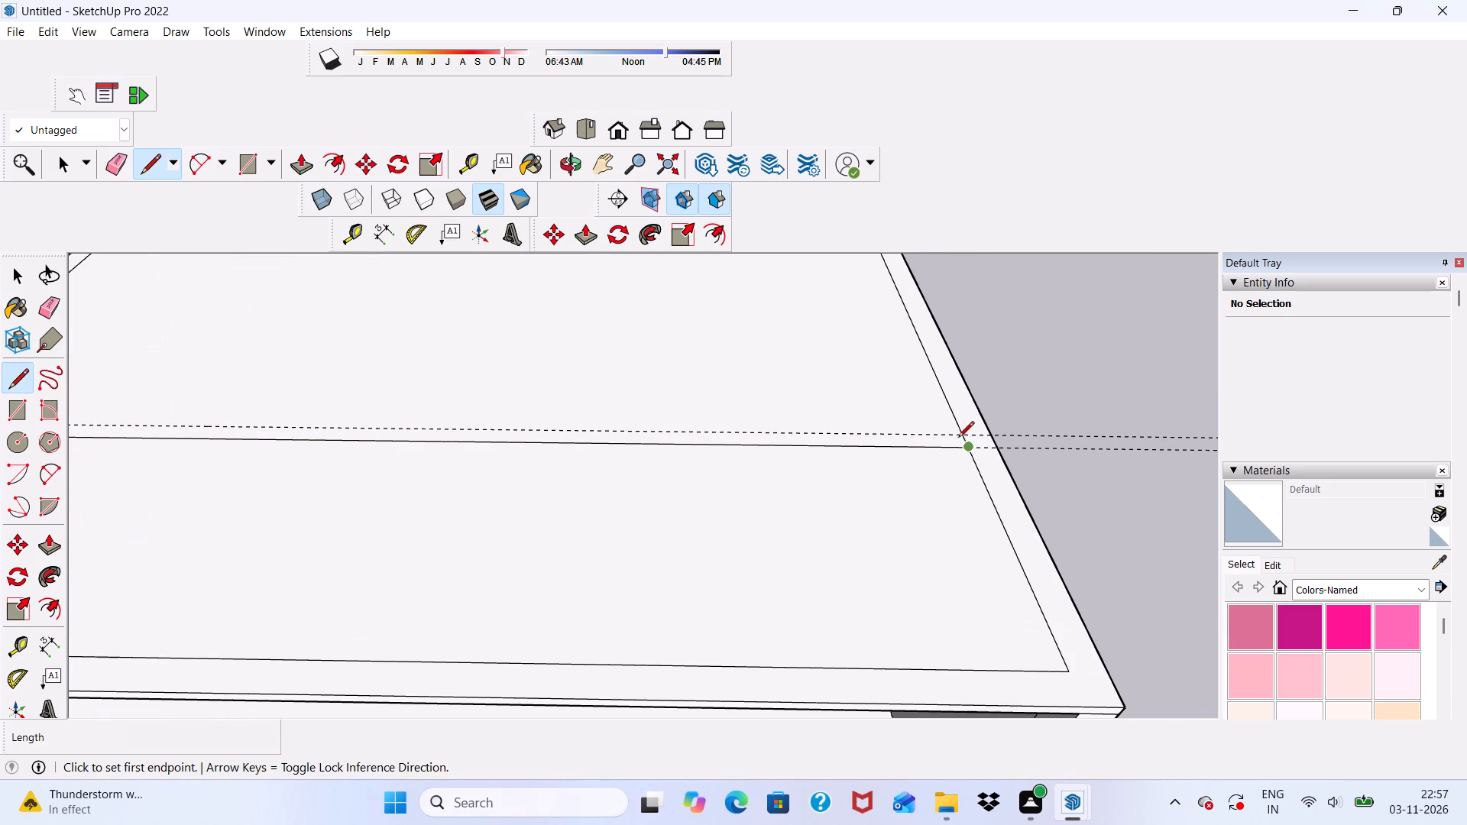
{"action": "scroll", "coordinate": [960, 434], "scroll_direction": "up", "scroll_amount": 1}
{"action": "left_click", "coordinate": [960, 434]}
{"action": "scroll", "coordinate": [774, 406], "scroll_direction": "down", "scroll_amount": 15}
{"action": "scroll", "coordinate": [853, 405], "scroll_direction": "up", "scroll_amount": 2}
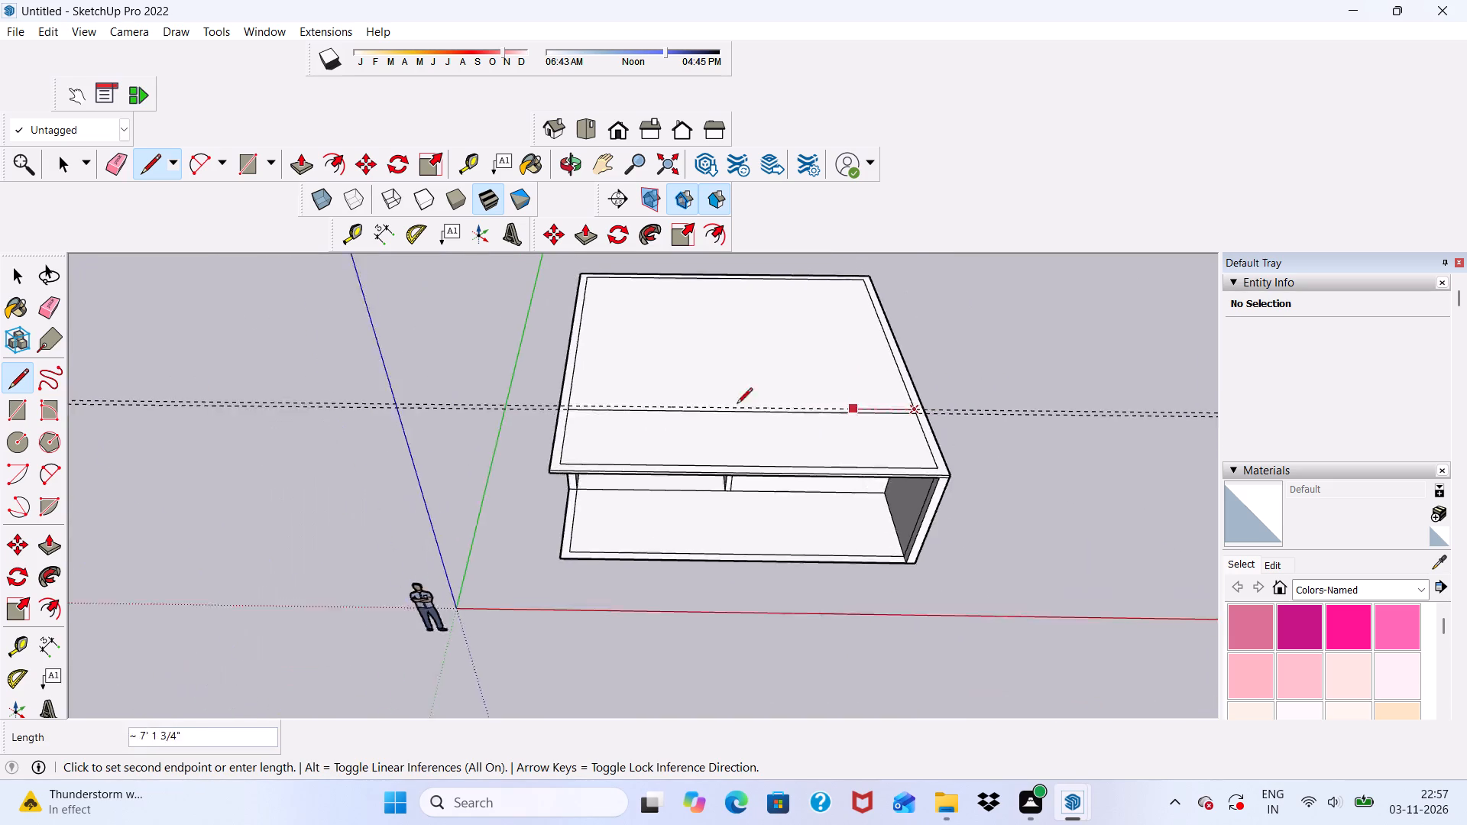
{"action": "scroll", "coordinate": [737, 405], "scroll_direction": "up", "scroll_amount": 4}
{"action": "scroll", "coordinate": [511, 407], "scroll_direction": "up", "scroll_amount": 9}
{"action": "left_click", "coordinate": [581, 410]}
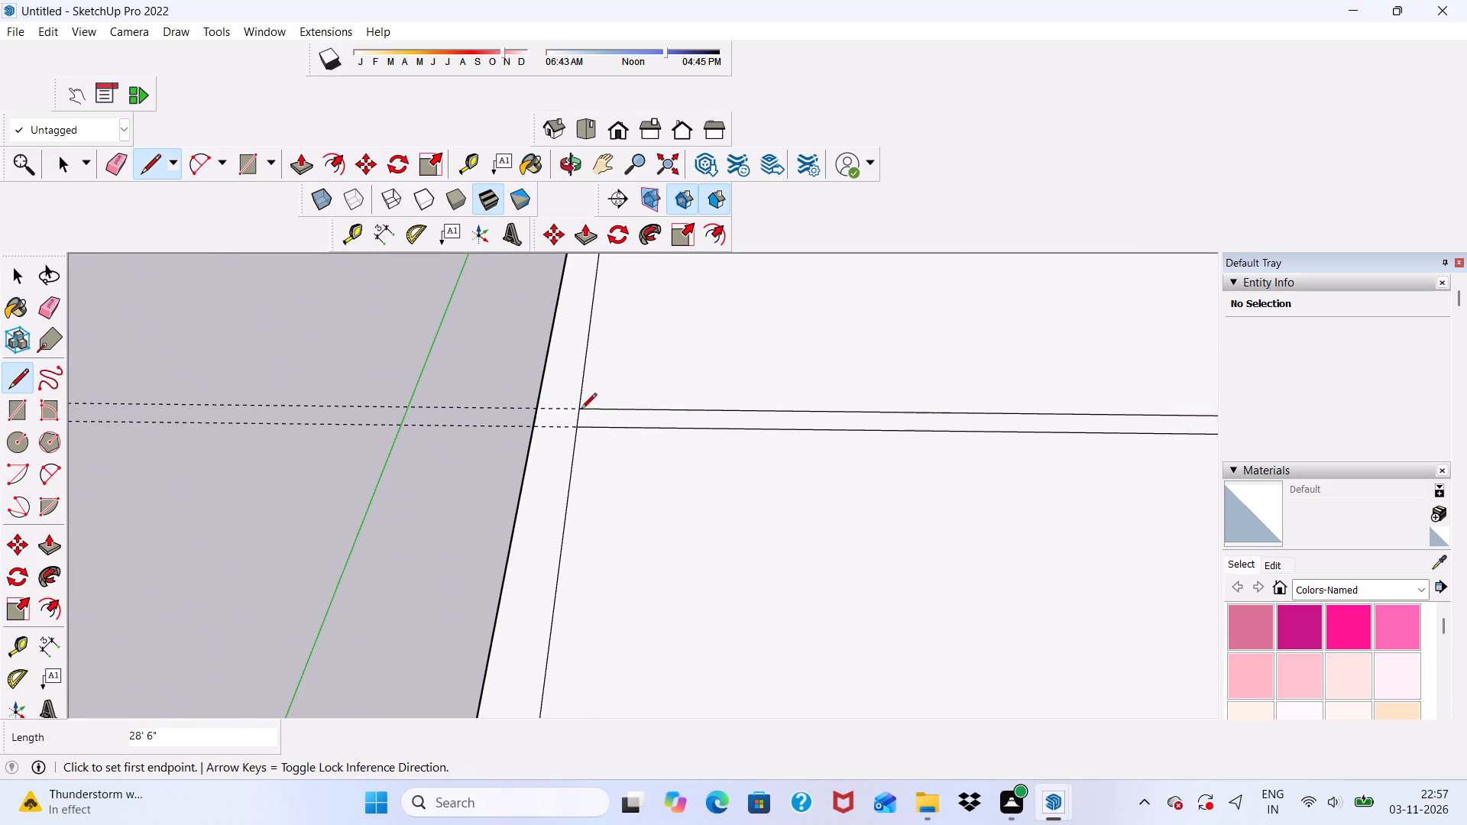
Extend the partition's front line 9" across the border to the slab's left outer edge.
{"action": "scroll", "coordinate": [594, 469], "scroll_direction": "up", "scroll_amount": 3}
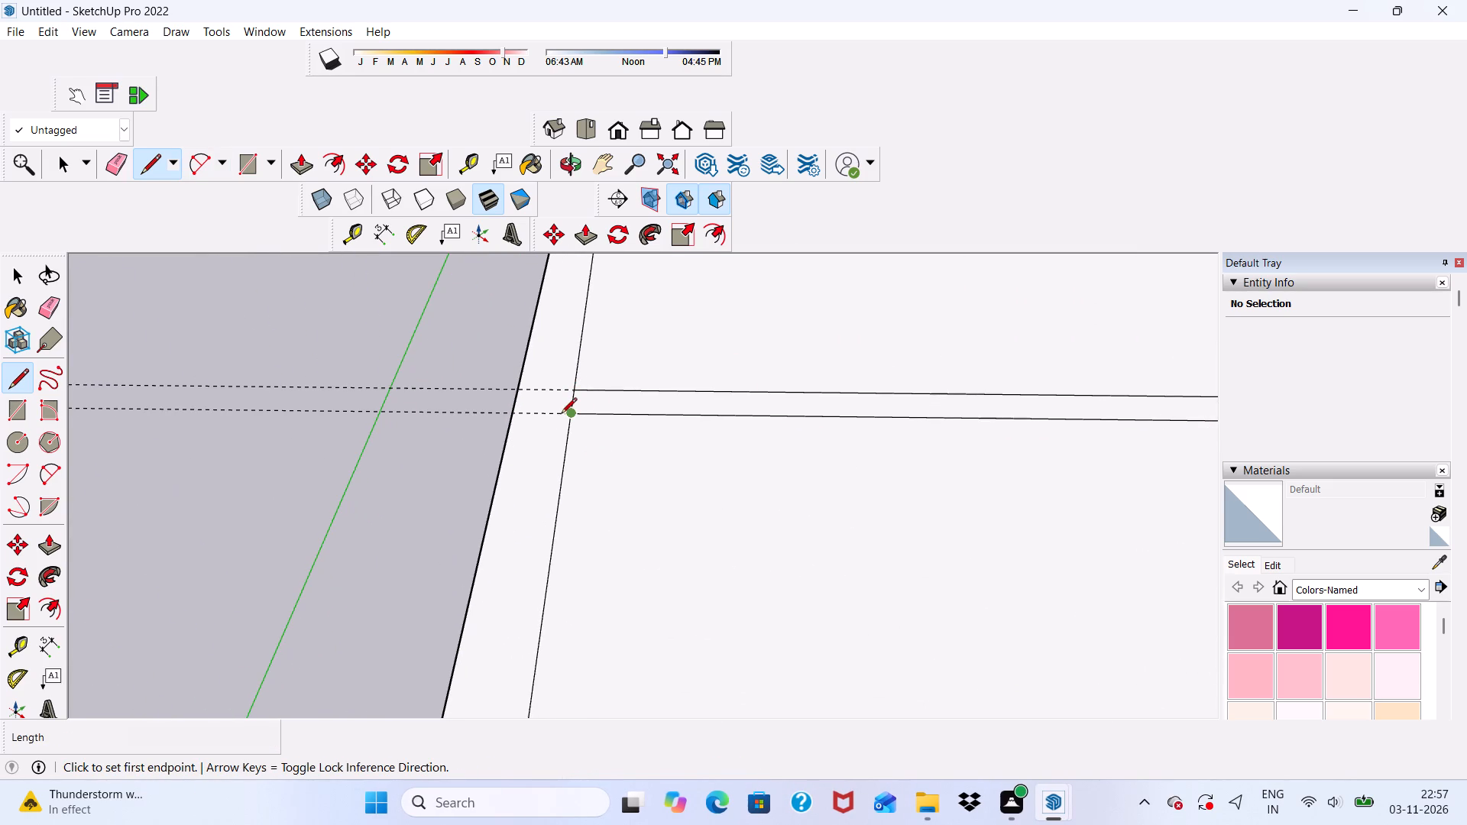
{"action": "left_click", "coordinate": [567, 416]}
{"action": "left_click", "coordinate": [508, 412]}
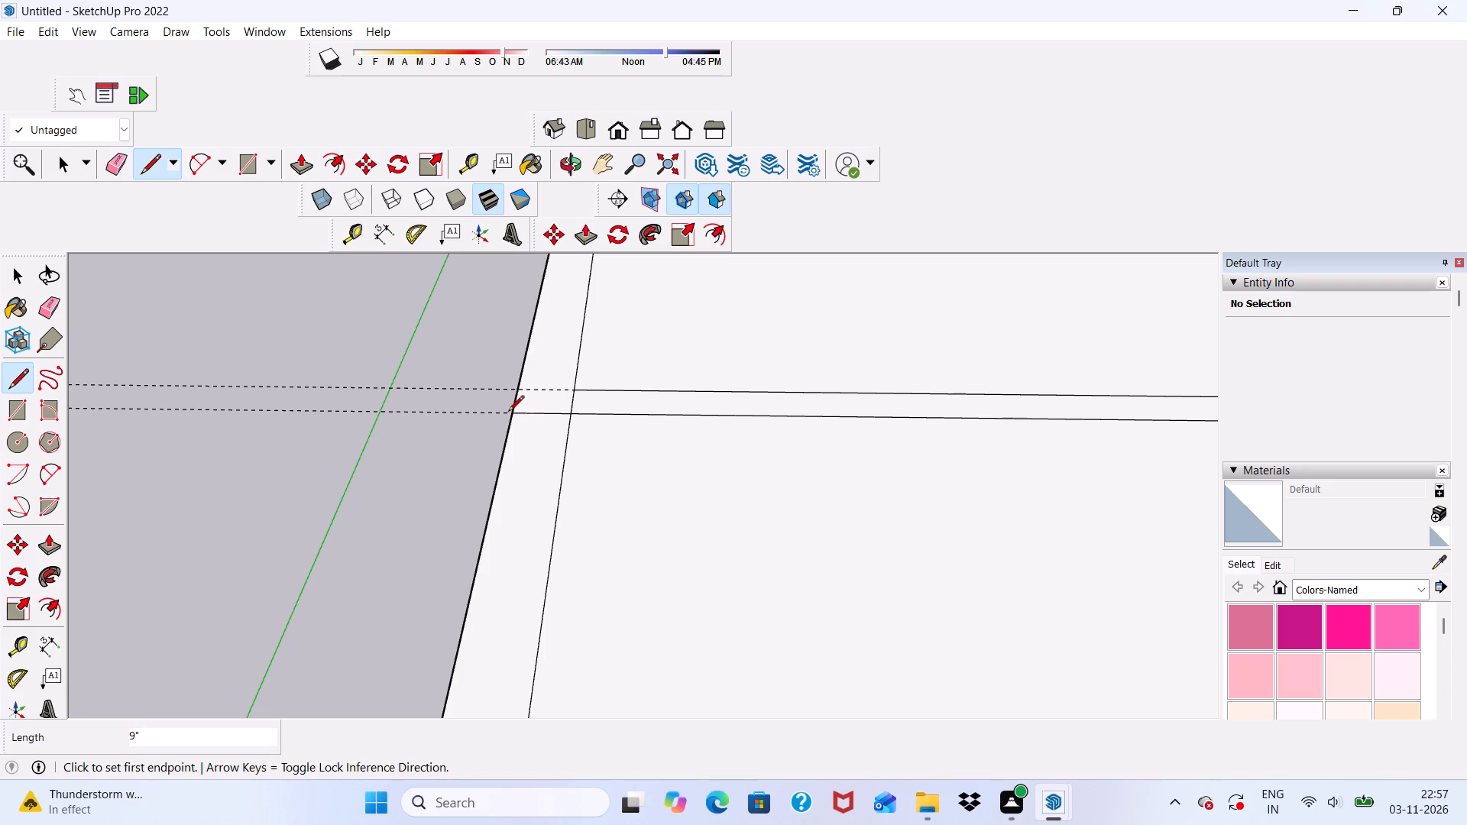
Erase both construction guides crossing the slab.
{"action": "left_click", "coordinate": [124, 159]}
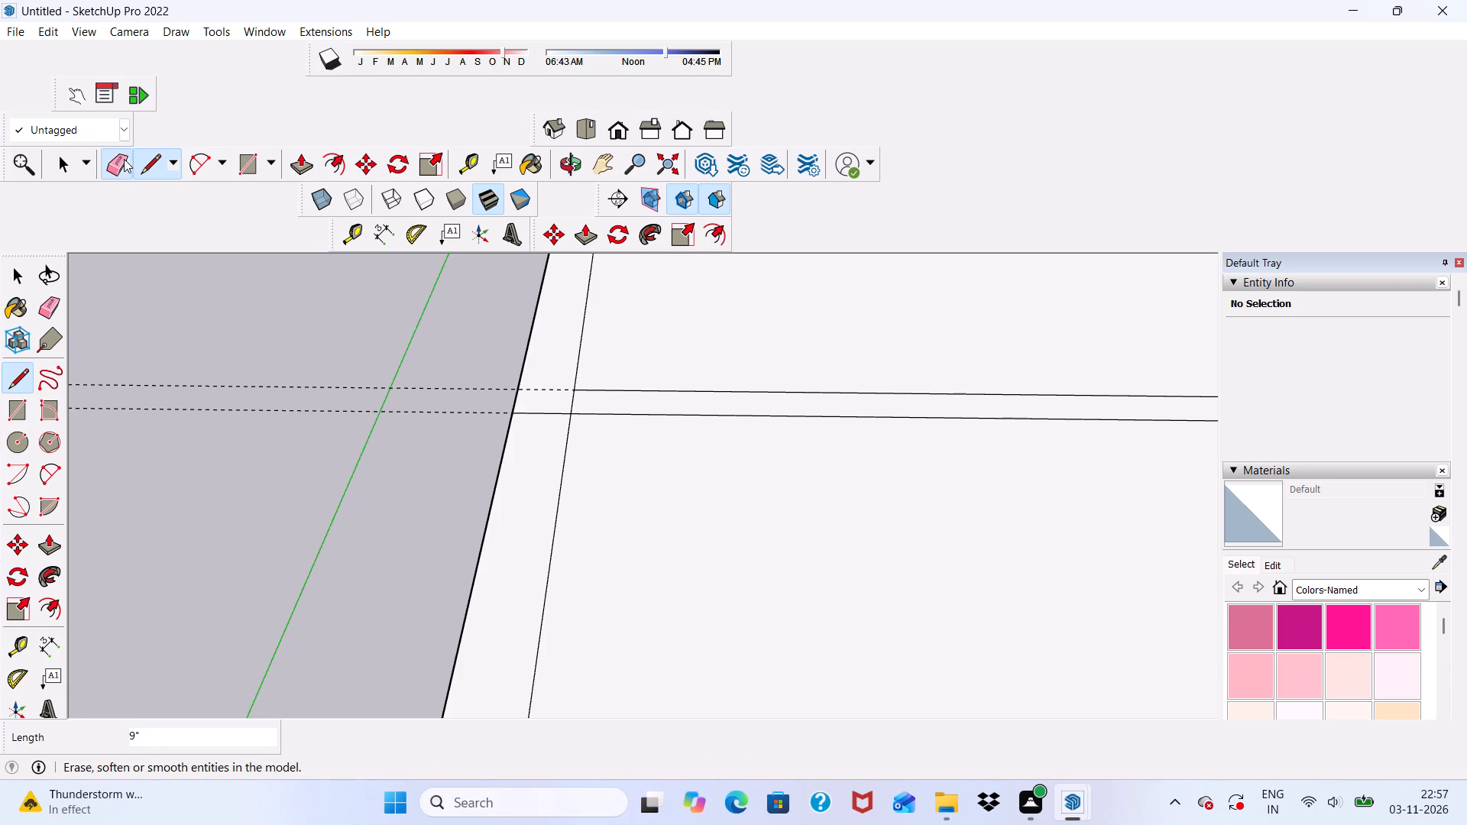
{"action": "left_click_drag", "start_coordinate": [442, 386], "coordinate": [455, 421]}
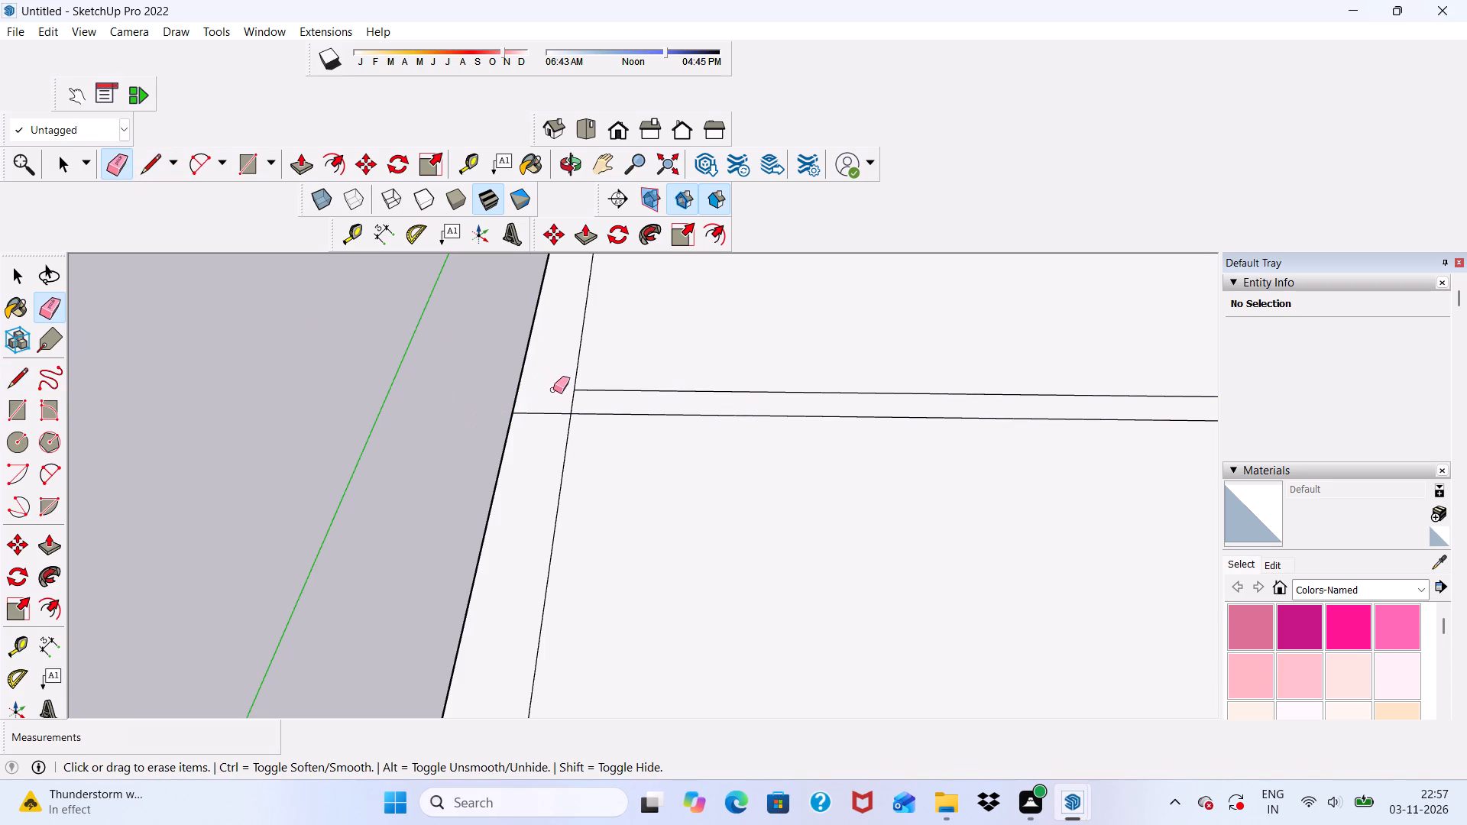
Erase the short inner border segments between the two partition lines at both ends of the partition.
{"action": "left_click_drag", "start_coordinate": [555, 399], "coordinate": [581, 407]}
{"action": "scroll", "coordinate": [484, 381], "scroll_direction": "down", "scroll_amount": 6}
{"action": "scroll", "coordinate": [390, 503], "scroll_direction": "down", "scroll_amount": 10}
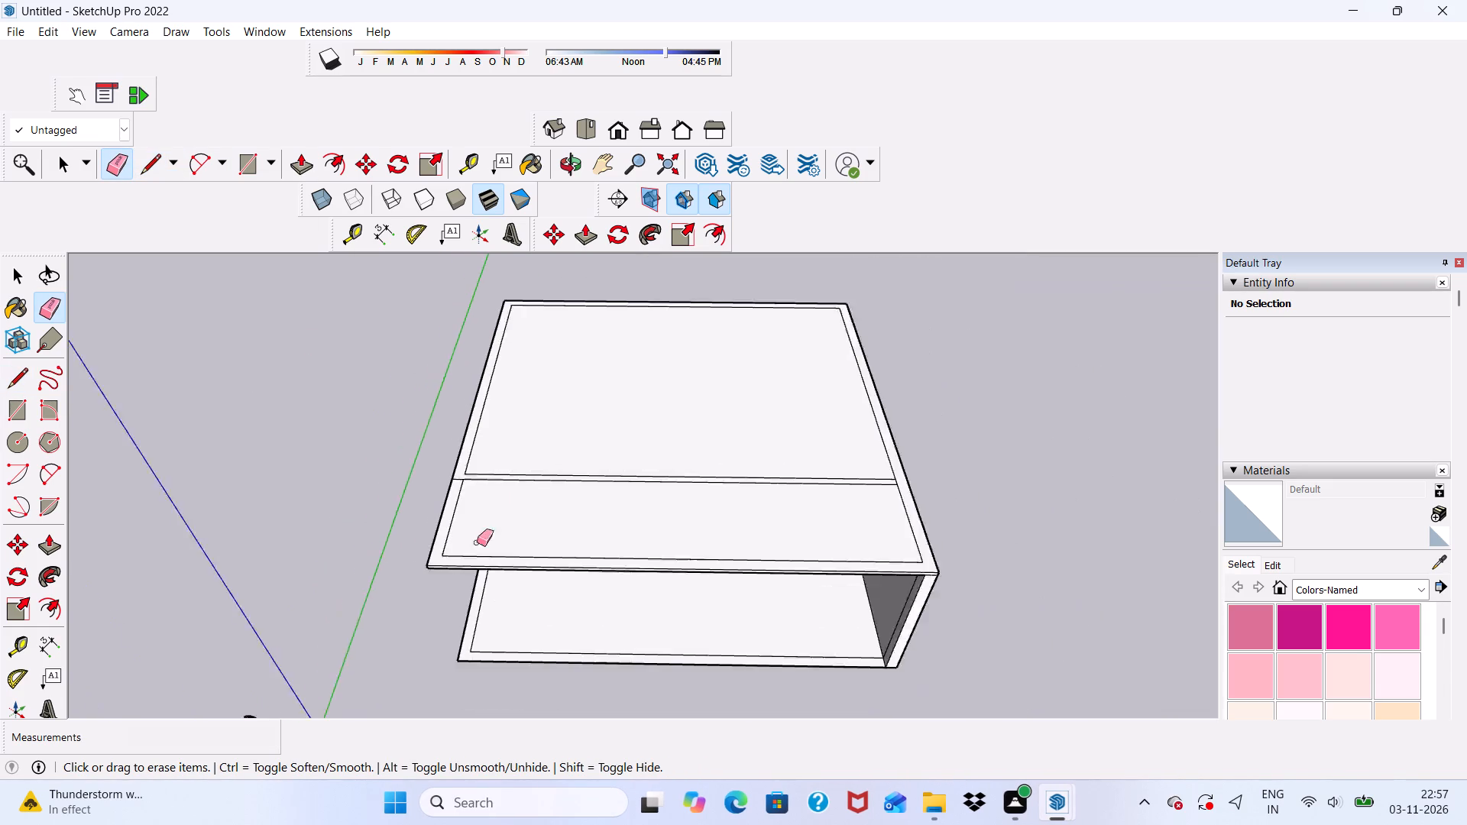
{"action": "scroll", "coordinate": [477, 542], "scroll_direction": "down", "scroll_amount": 2}
{"action": "scroll", "coordinate": [745, 524], "scroll_direction": "up", "scroll_amount": 19}
{"action": "left_click_drag", "start_coordinate": [820, 479], "coordinate": [833, 473]}
{"action": "scroll", "coordinate": [840, 447], "scroll_direction": "down", "scroll_amount": 6}
{"action": "scroll", "coordinate": [894, 404], "scroll_direction": "down", "scroll_amount": 5}
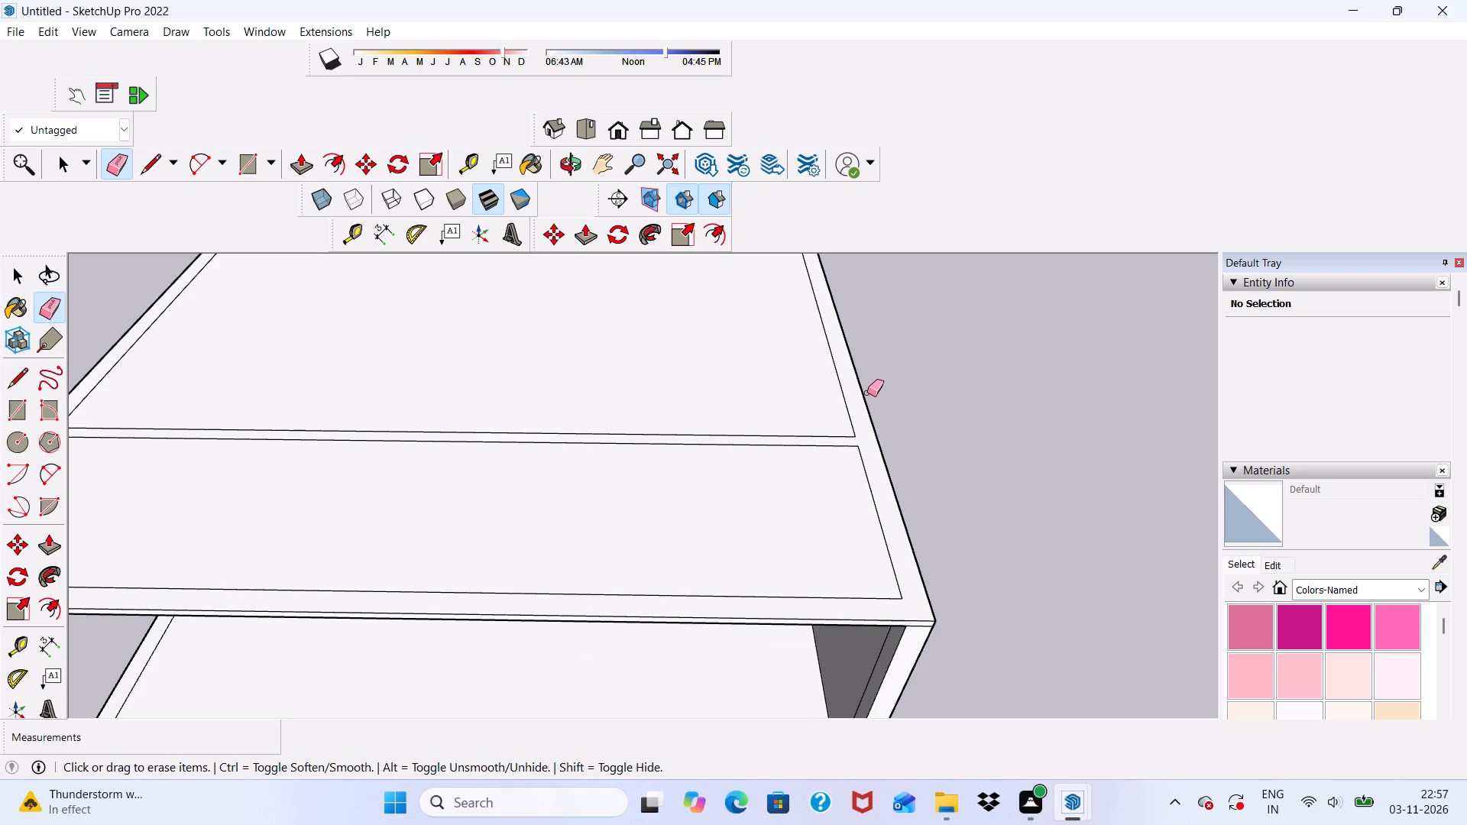
{"action": "scroll", "coordinate": [750, 421], "scroll_direction": "down", "scroll_amount": 4}
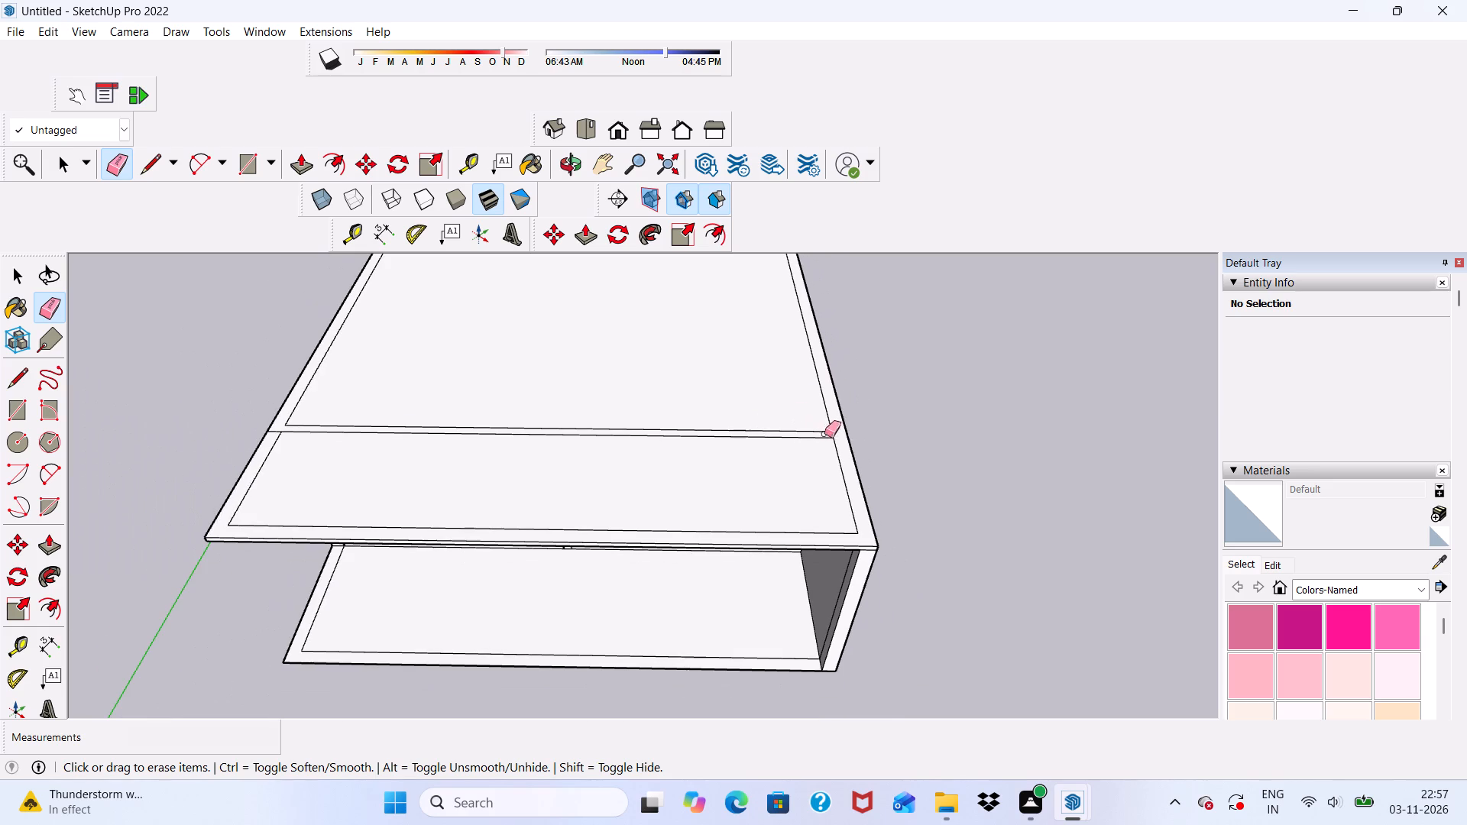
Draw a 9" line from the inner border's front right corner to the slab's front edge.
{"action": "left_click", "coordinate": [146, 167]}
{"action": "scroll", "coordinate": [943, 527], "scroll_direction": "up", "scroll_amount": 3}
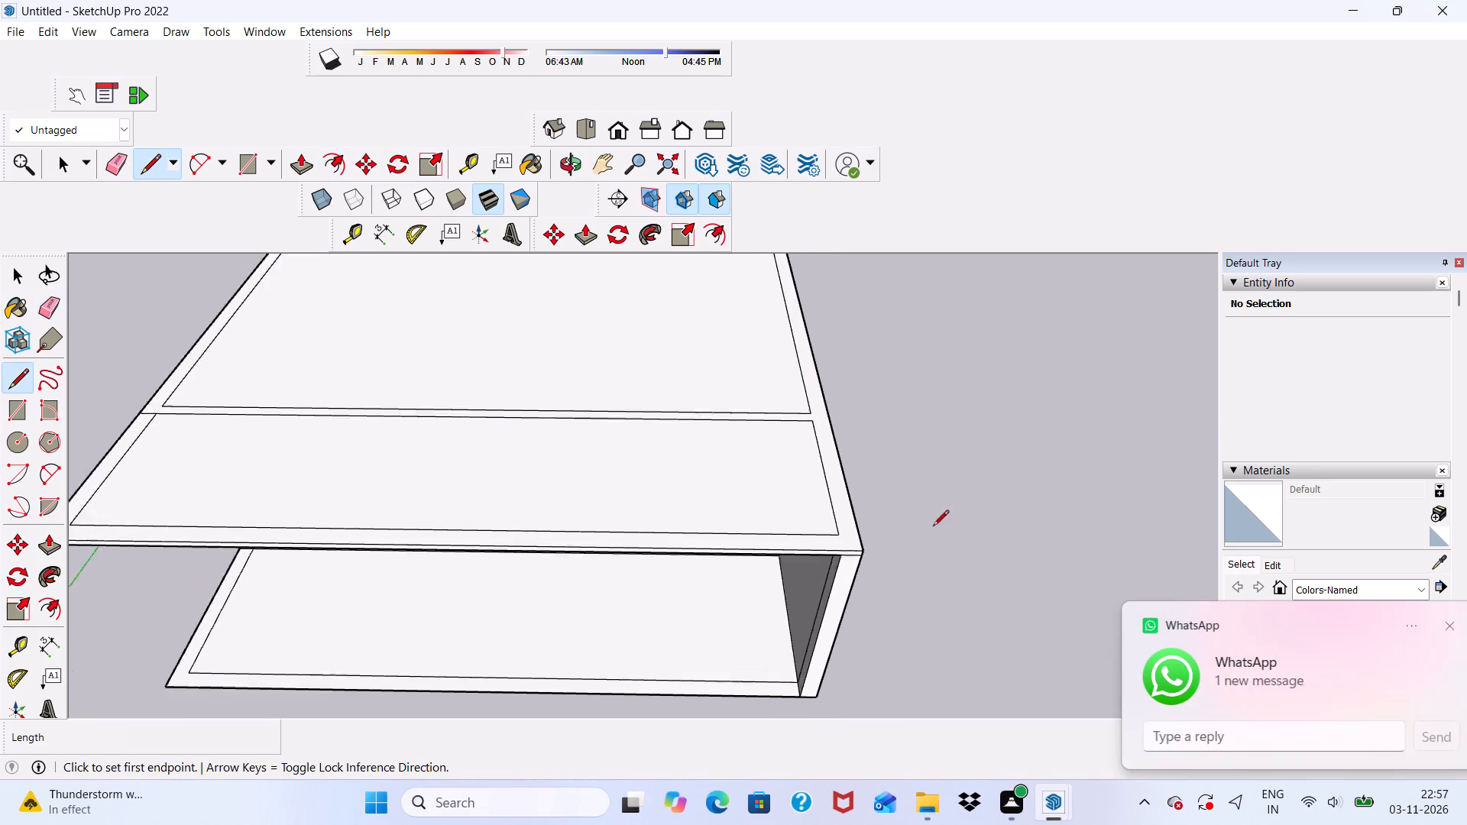
{"action": "scroll", "coordinate": [933, 527], "scroll_direction": "up", "scroll_amount": 1}
{"action": "scroll", "coordinate": [788, 546], "scroll_direction": "up", "scroll_amount": 3}
{"action": "left_click", "coordinate": [825, 536]}
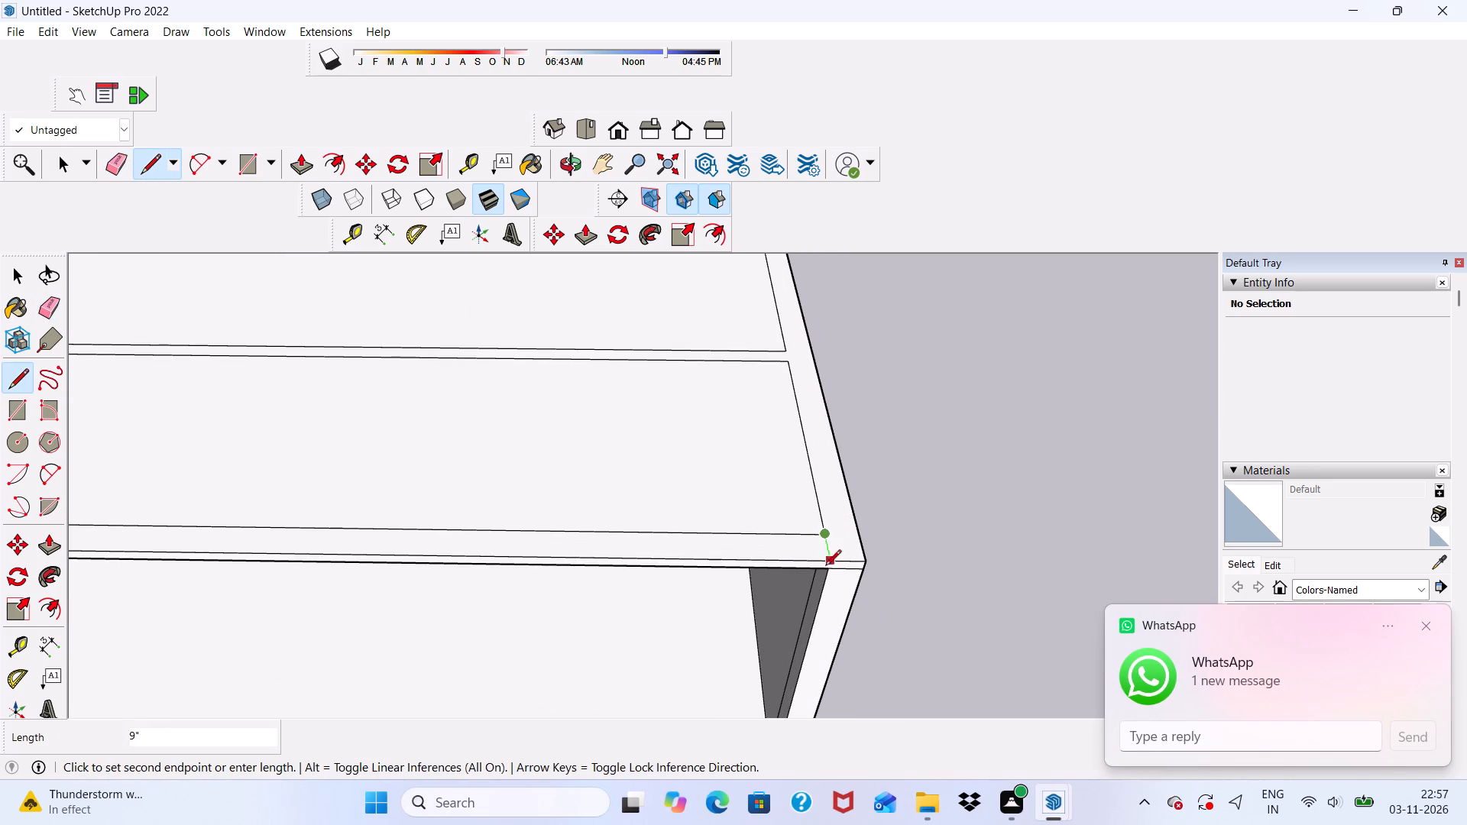
{"action": "left_click", "coordinate": [831, 562]}
{"action": "scroll", "coordinate": [732, 442], "scroll_direction": "down", "scroll_amount": 4}
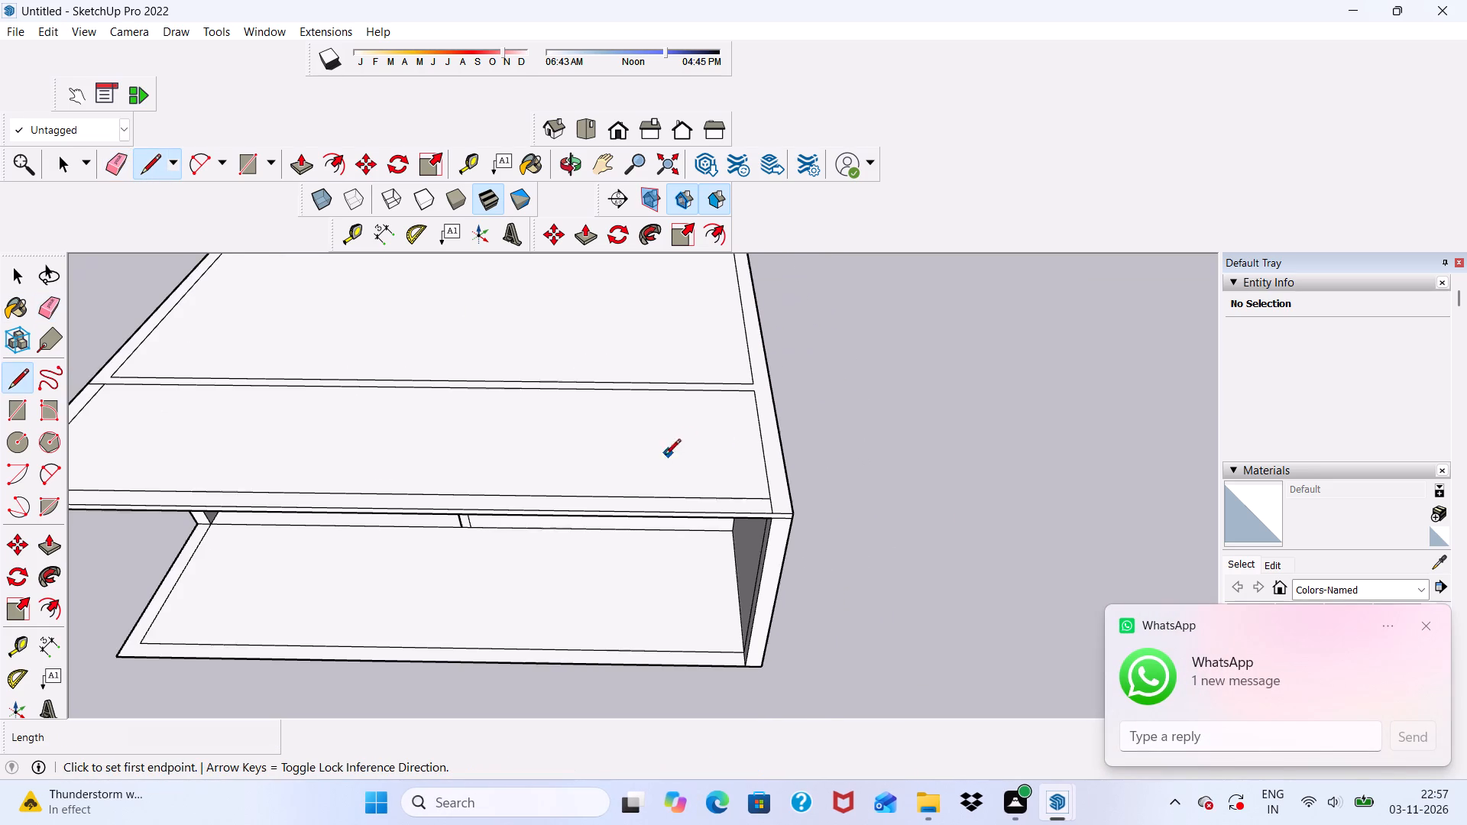
{"action": "scroll", "coordinate": [665, 456], "scroll_direction": "down", "scroll_amount": 1}
Push/Pull the connected outer wall and partition outline on the slab up 10'.
{"action": "left_click", "coordinate": [300, 158]}
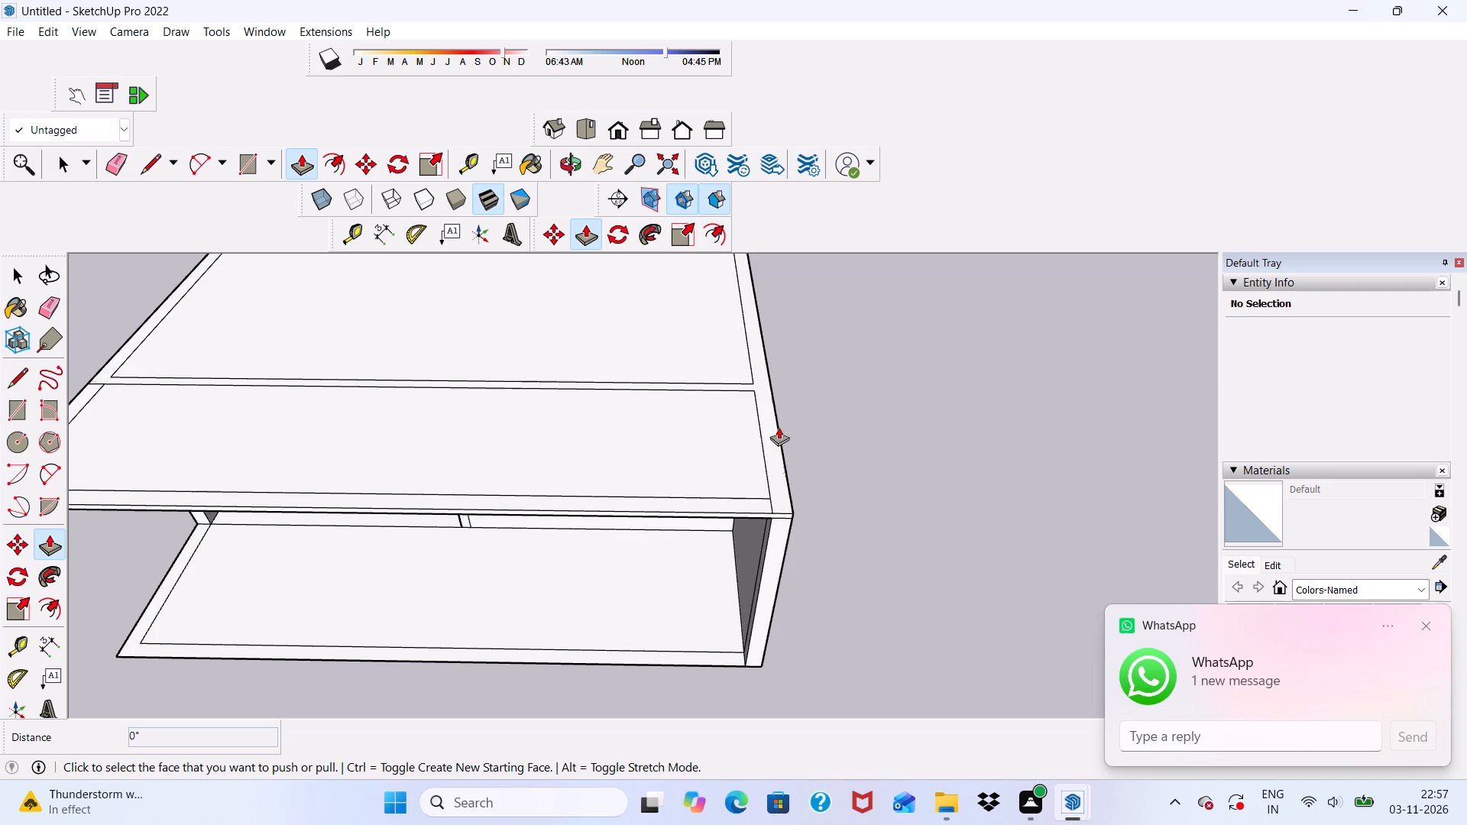
{"action": "left_click", "coordinate": [770, 430]}
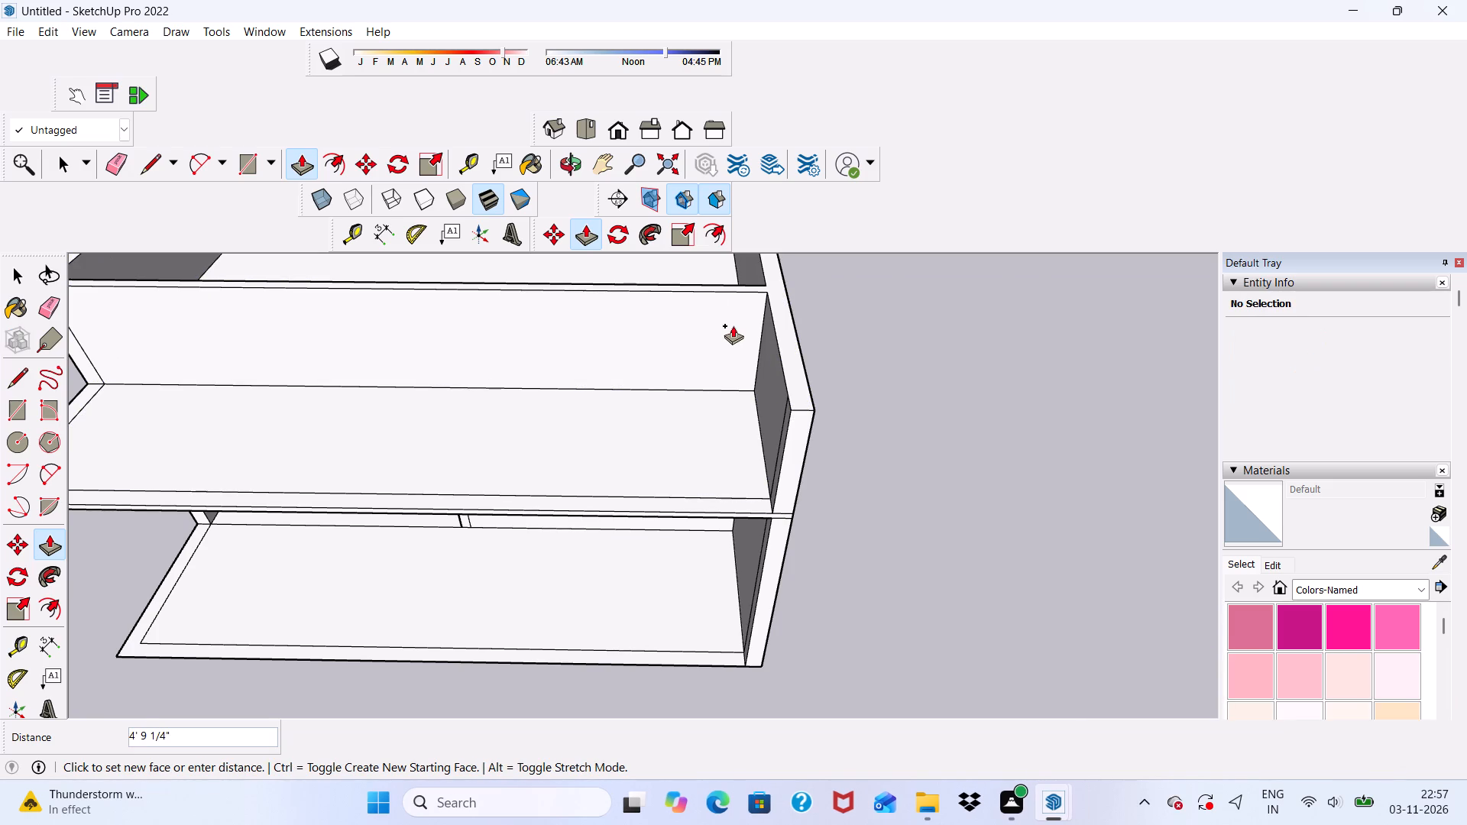
{"action": "type", "text": "10'"}
{"action": "key", "text": "Return"}
{"action": "scroll", "coordinate": [844, 388], "scroll_direction": "down", "scroll_amount": 6}
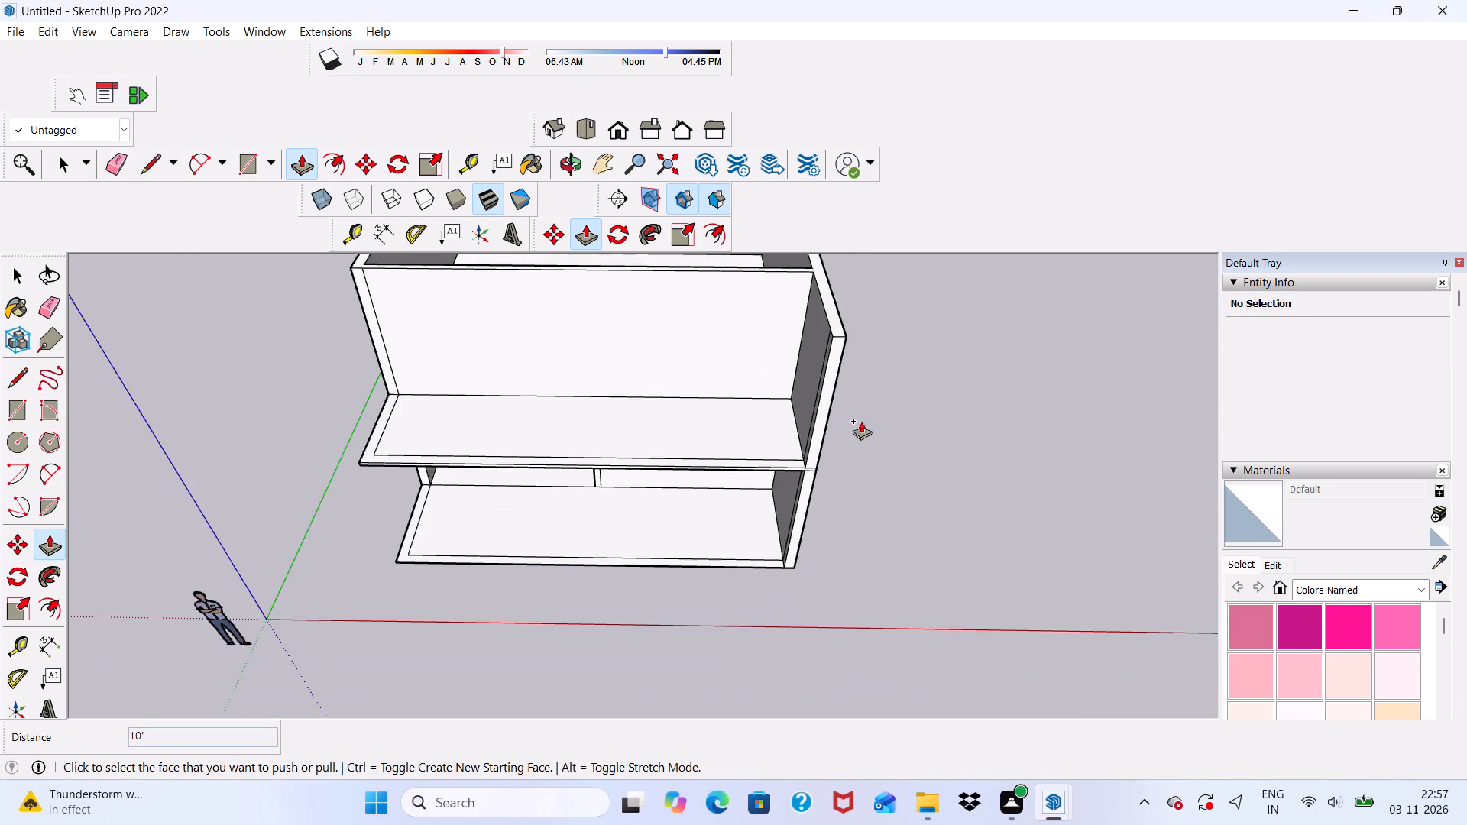
Examine the raised upper-floor walls and the open front from several angles.
{"action": "scroll", "coordinate": [861, 421], "scroll_direction": "down", "scroll_amount": 6}
{"action": "middle_click_drag", "start_coordinate": [818, 460], "coordinate": [600, 462]}
{"action": "scroll", "coordinate": [742, 445], "scroll_direction": "up", "scroll_amount": 6}
{"action": "scroll", "coordinate": [787, 445], "scroll_direction": "down", "scroll_amount": 3}
{"action": "middle_click_drag", "start_coordinate": [696, 480], "coordinate": [714, 480]}
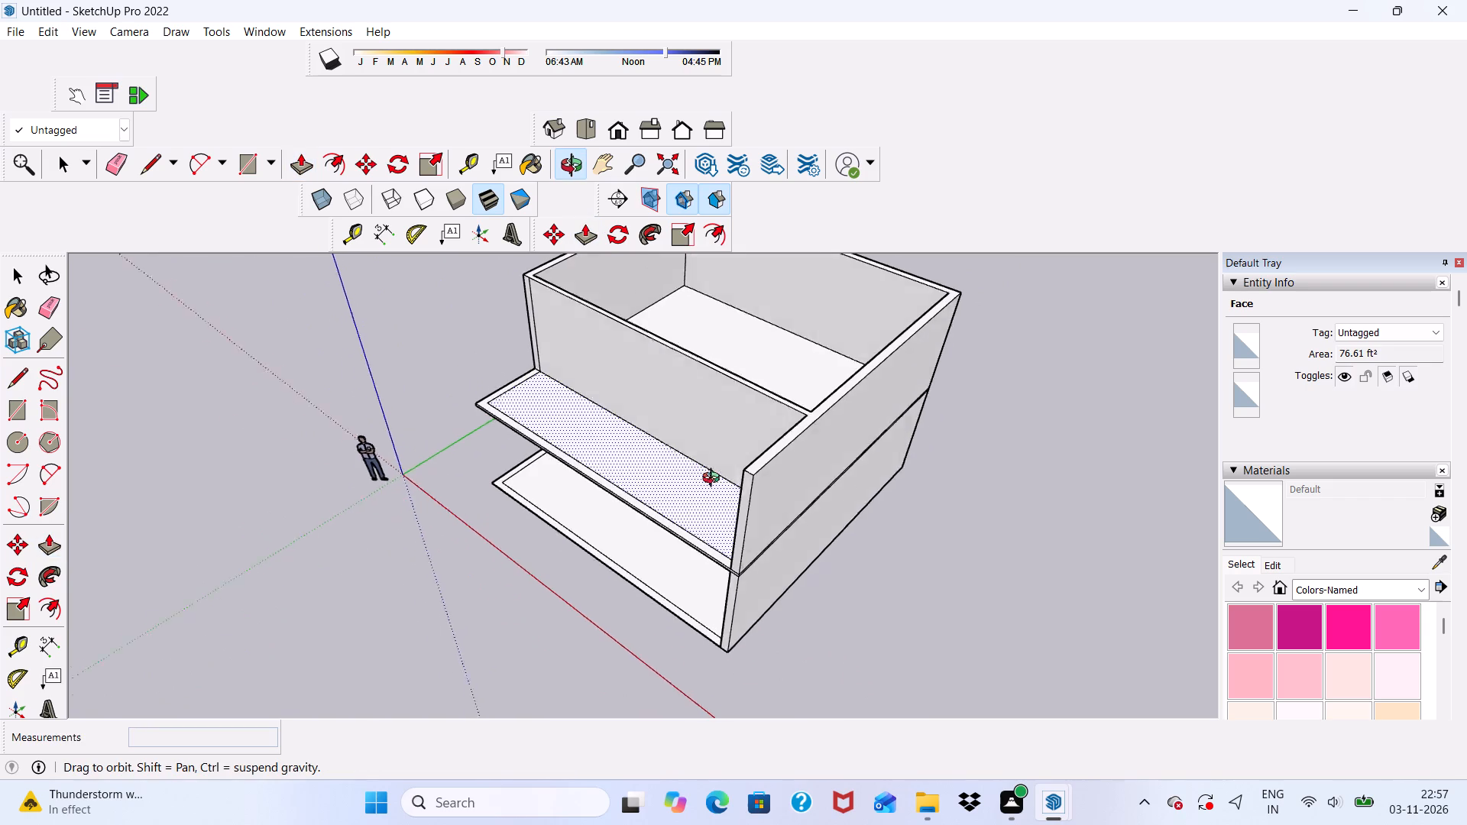
{"action": "middle_click_drag", "start_coordinate": [714, 480], "coordinate": [922, 435]}
{"action": "scroll", "coordinate": [678, 458], "scroll_direction": "down", "scroll_amount": 1}
{"action": "middle_click_drag", "start_coordinate": [670, 490], "coordinate": [795, 504]}
{"action": "scroll", "coordinate": [277, 193], "scroll_direction": "up", "scroll_amount": 3}
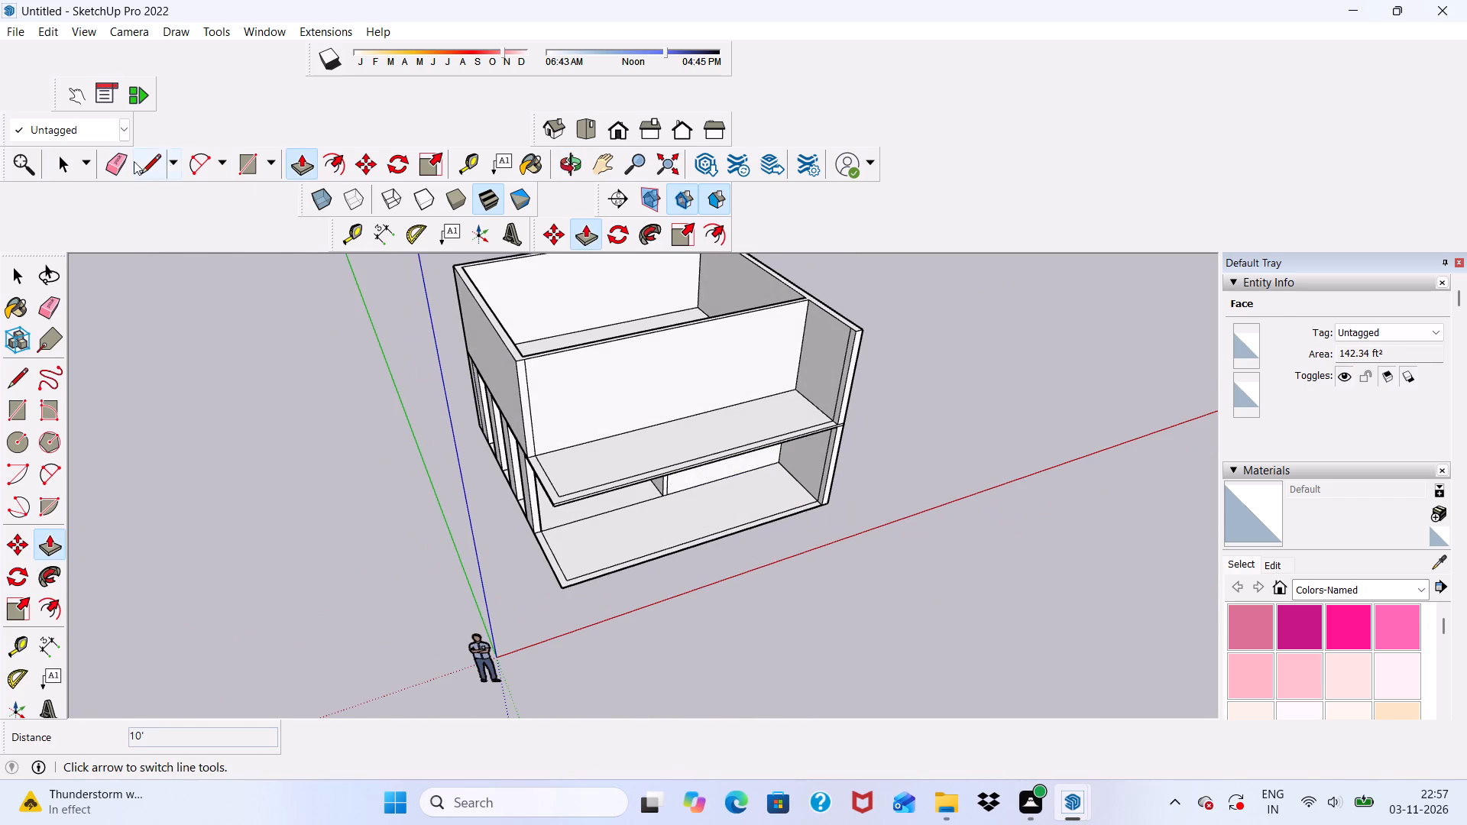
{"action": "scroll", "coordinate": [224, 241], "scroll_direction": "down", "scroll_amount": 3}
{"action": "middle_click_drag", "start_coordinate": [526, 370], "coordinate": [439, 263]}
{"action": "scroll", "coordinate": [611, 302], "scroll_direction": "up", "scroll_amount": 3}
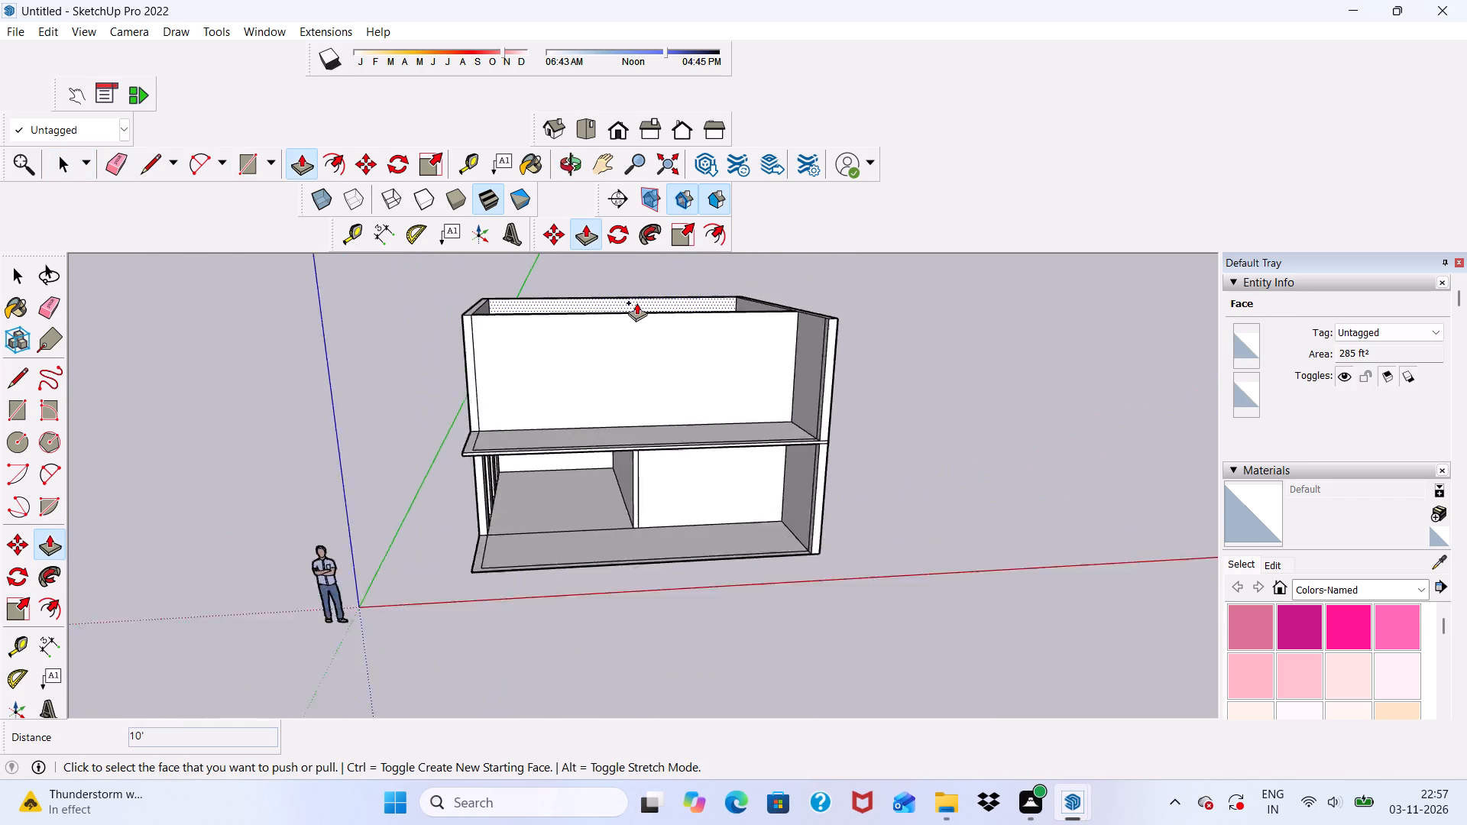
{"action": "scroll", "coordinate": [636, 302], "scroll_direction": "up", "scroll_amount": 2}
{"action": "scroll", "coordinate": [568, 352], "scroll_direction": "down", "scroll_amount": 5}
{"action": "middle_click_drag", "start_coordinate": [603, 400], "coordinate": [587, 367]}
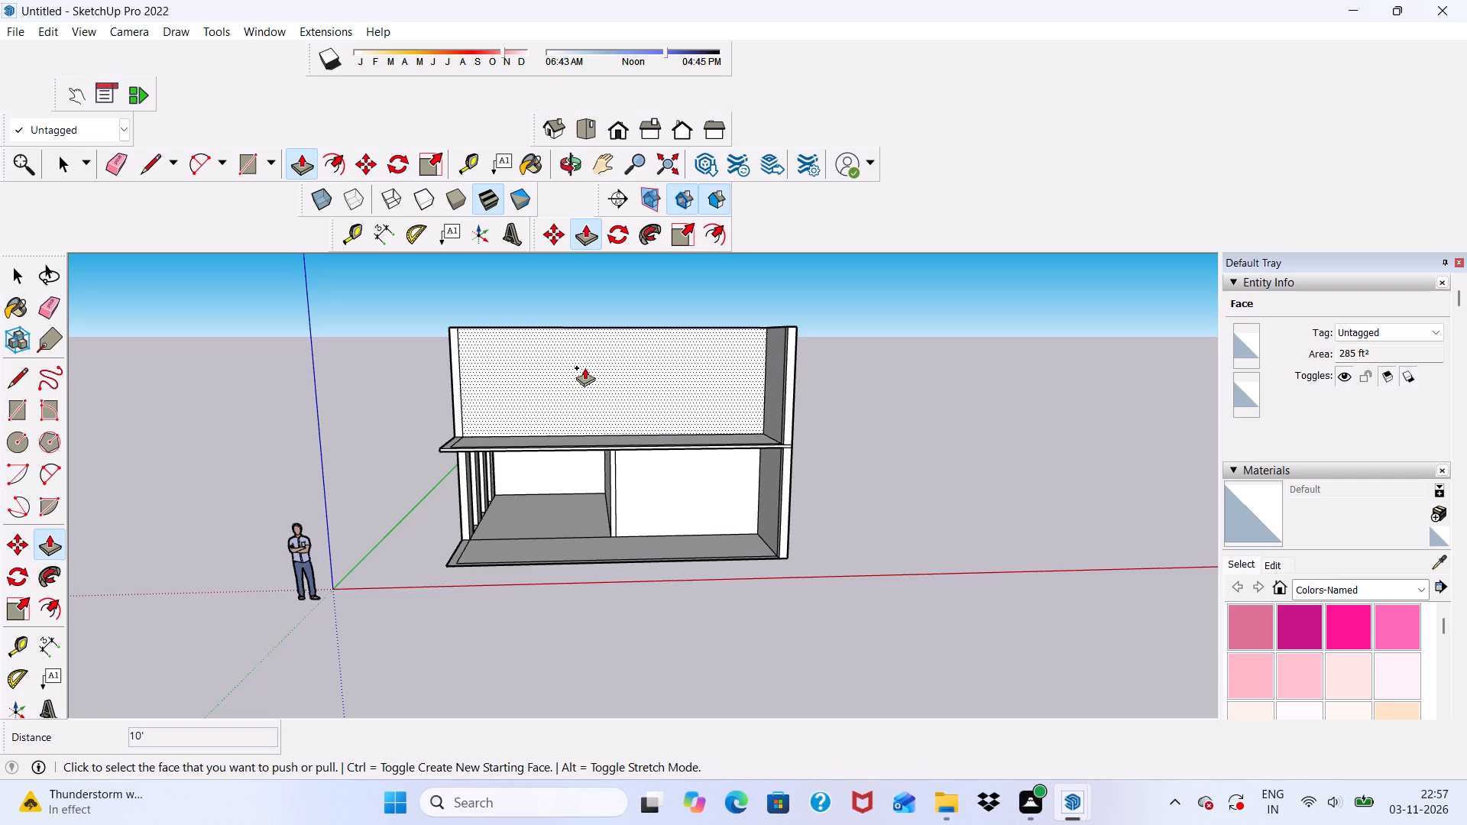
Draw a 30' by 29' 3" rectangle over the upper walls, from the rear left outer corner to the right wall's front inner corner.
{"action": "left_click", "coordinate": [241, 153]}
{"action": "scroll", "coordinate": [572, 306], "scroll_direction": "down", "scroll_amount": 1}
{"action": "middle_click_drag", "start_coordinate": [572, 306], "coordinate": [528, 598]}
{"action": "scroll", "coordinate": [462, 278], "scroll_direction": "up", "scroll_amount": 3}
{"action": "scroll", "coordinate": [487, 409], "scroll_direction": "down", "scroll_amount": 5}
{"action": "scroll", "coordinate": [470, 320], "scroll_direction": "up", "scroll_amount": 5}
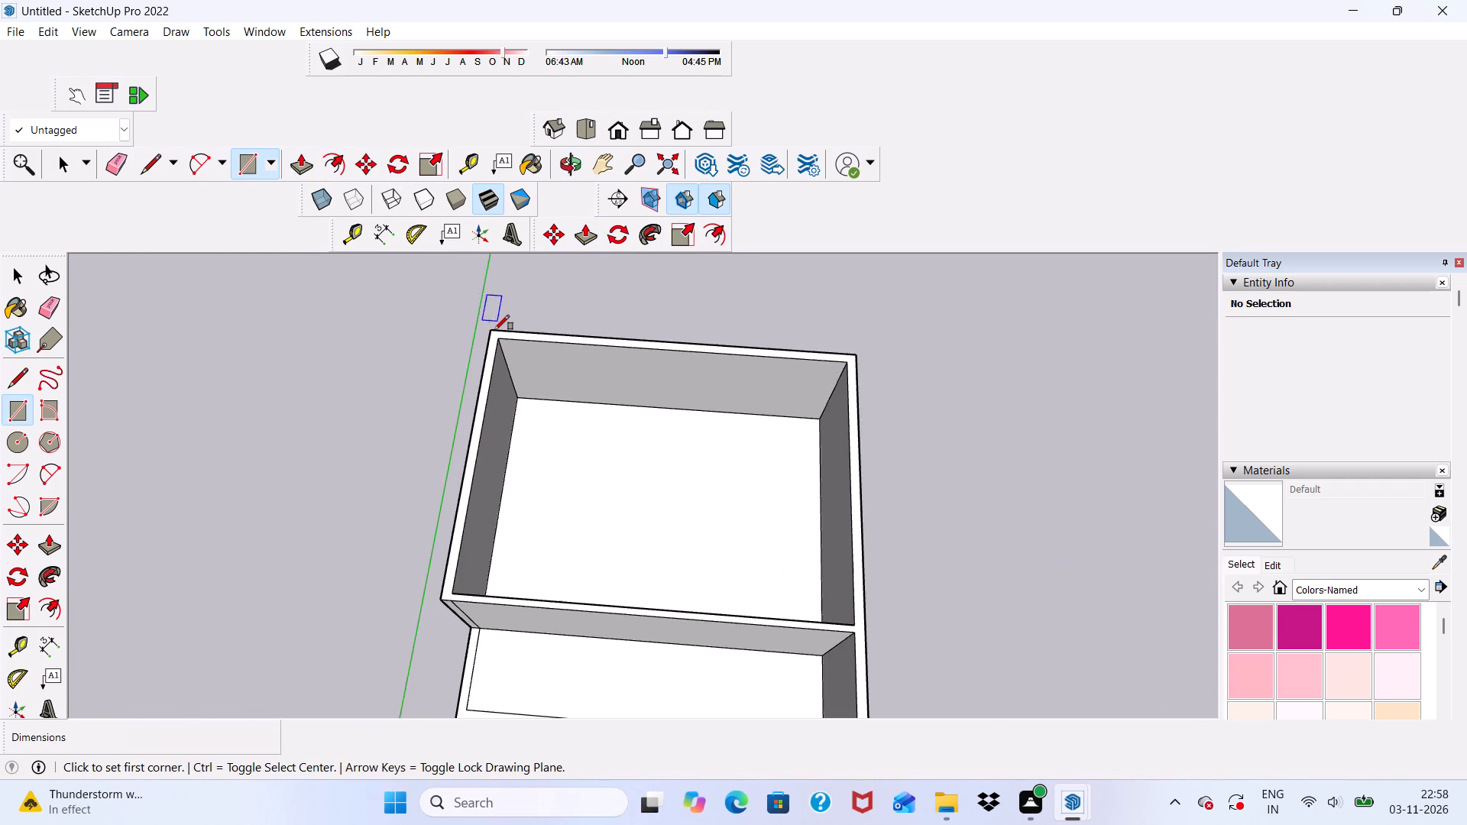
{"action": "scroll", "coordinate": [494, 330], "scroll_direction": "up", "scroll_amount": 3}
{"action": "left_click", "coordinate": [495, 332]}
{"action": "scroll", "coordinate": [540, 362], "scroll_direction": "down", "scroll_amount": 9}
{"action": "scroll", "coordinate": [755, 591], "scroll_direction": "up", "scroll_amount": 3}
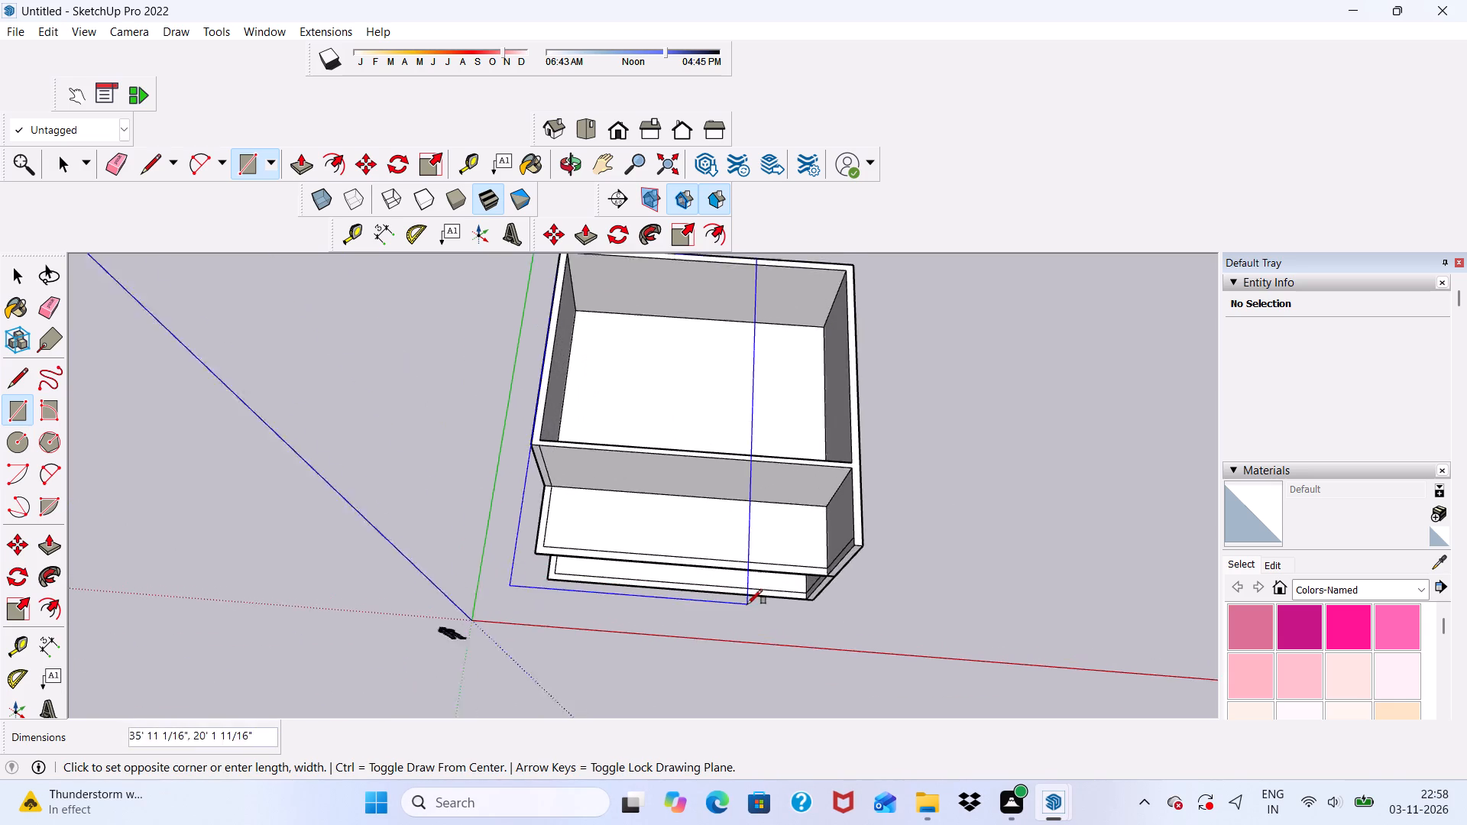
{"action": "scroll", "coordinate": [747, 604], "scroll_direction": "up", "scroll_amount": 3}
{"action": "scroll", "coordinate": [801, 470], "scroll_direction": "up", "scroll_amount": 3}
{"action": "scroll", "coordinate": [830, 543], "scroll_direction": "down", "scroll_amount": 7}
{"action": "middle_click_drag", "start_coordinate": [873, 569], "coordinate": [780, 307]}
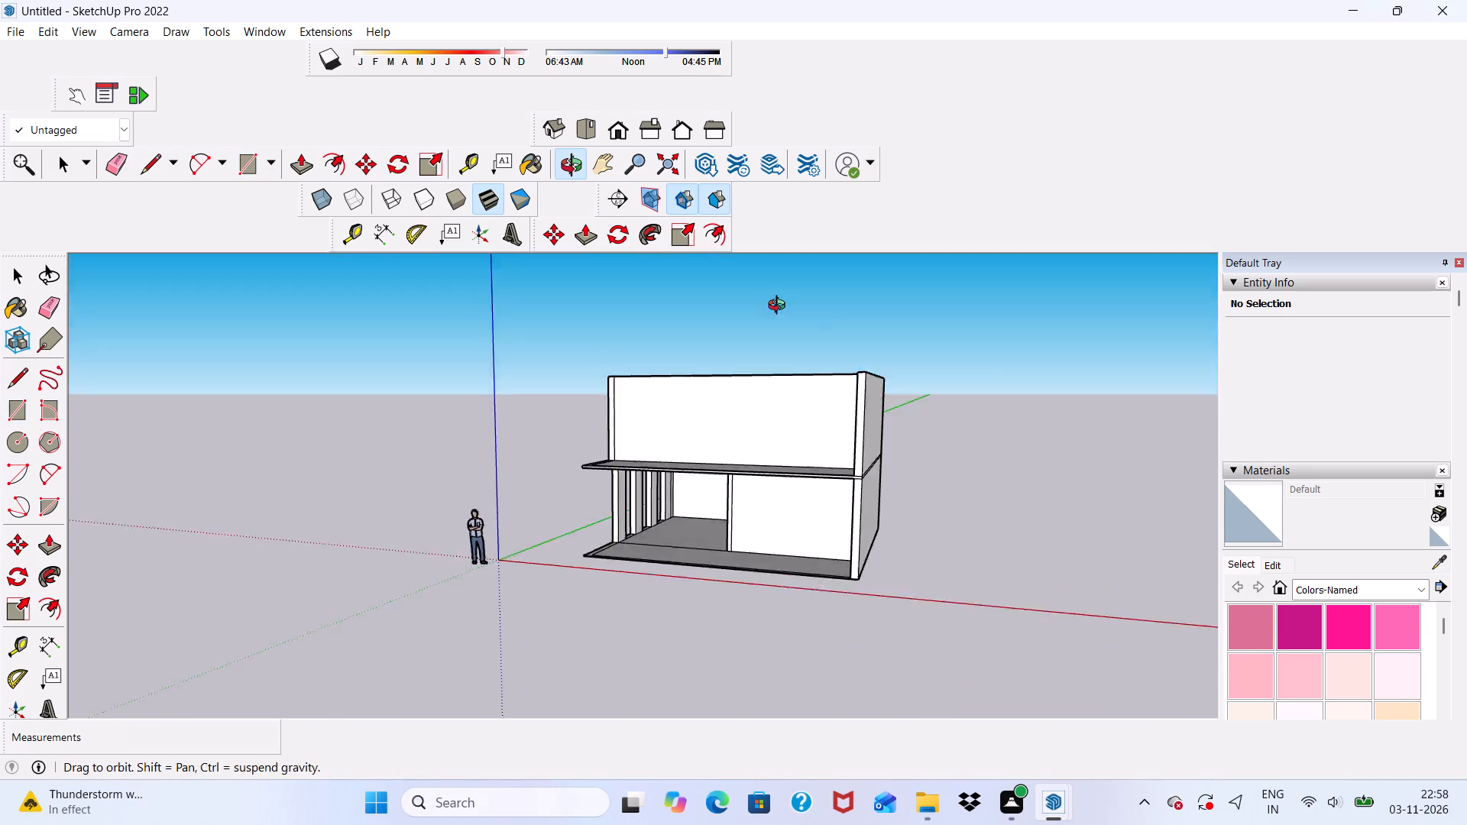
{"action": "middle_click_drag", "start_coordinate": [780, 307], "coordinate": [782, 358]}
{"action": "scroll", "coordinate": [844, 389], "scroll_direction": "up", "scroll_amount": 4}
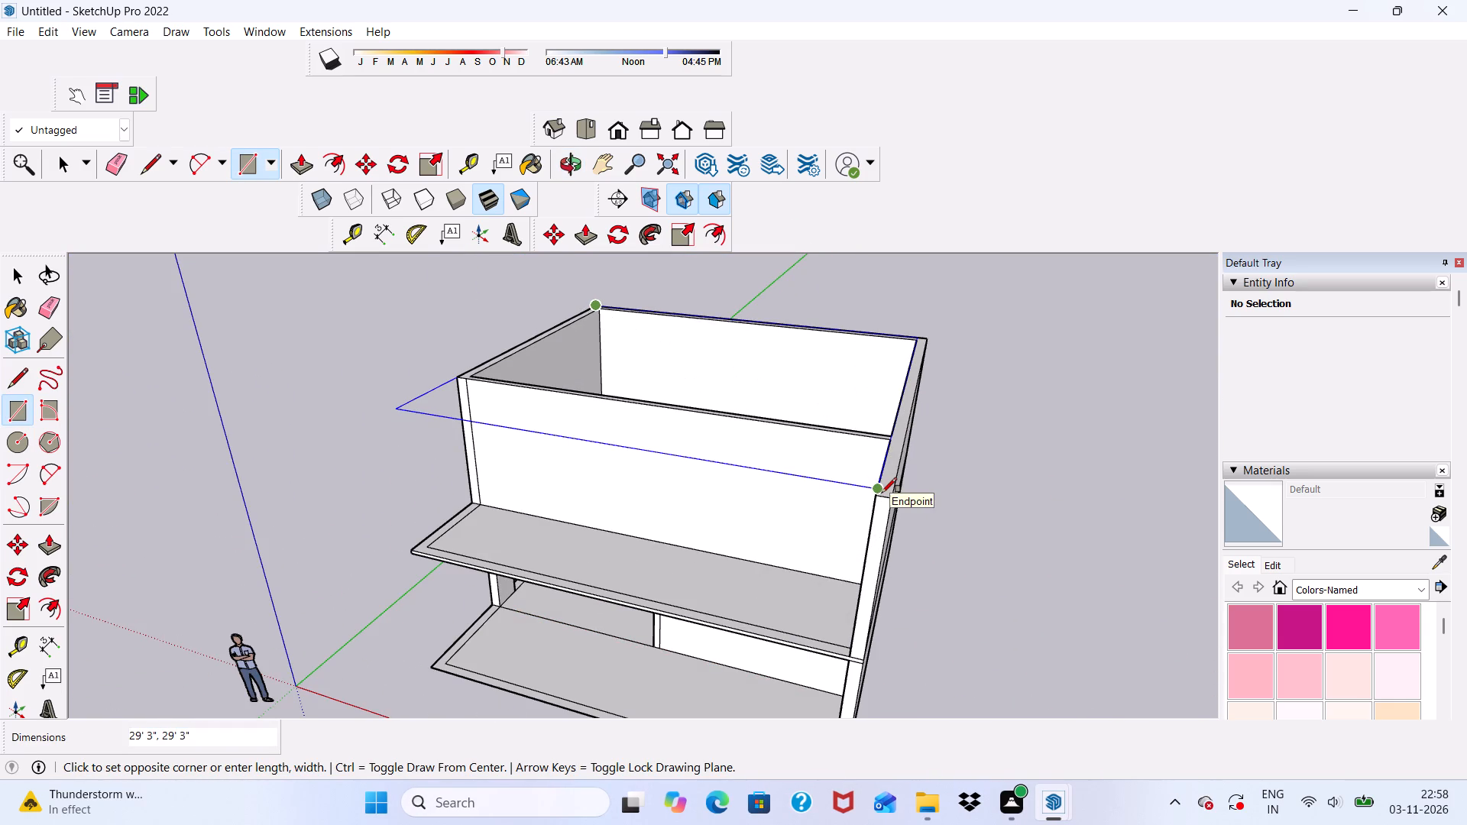
{"action": "scroll", "coordinate": [884, 491], "scroll_direction": "up", "scroll_amount": 4}
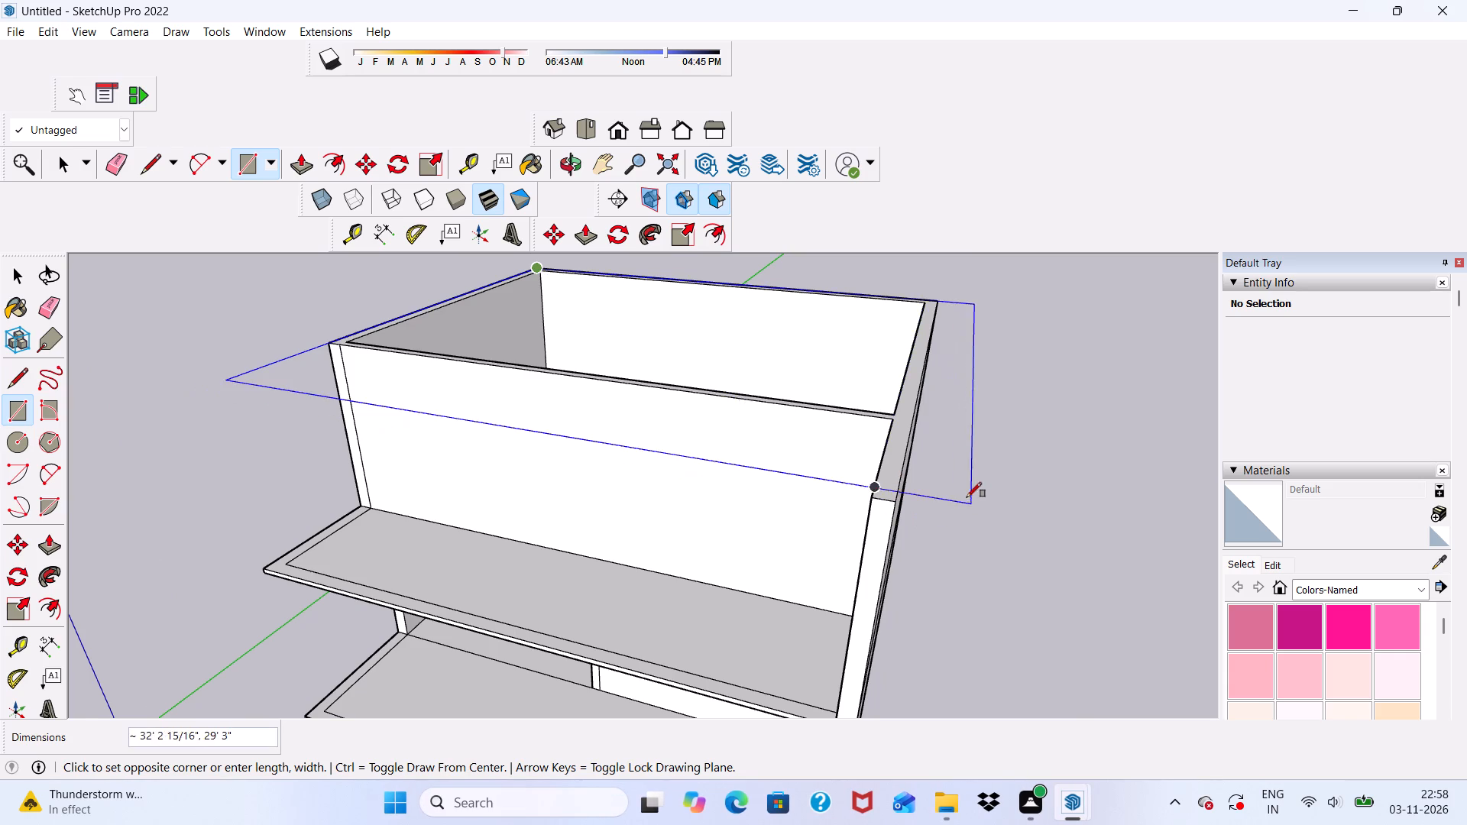
{"action": "scroll", "coordinate": [954, 497], "scroll_direction": "up", "scroll_amount": 2}
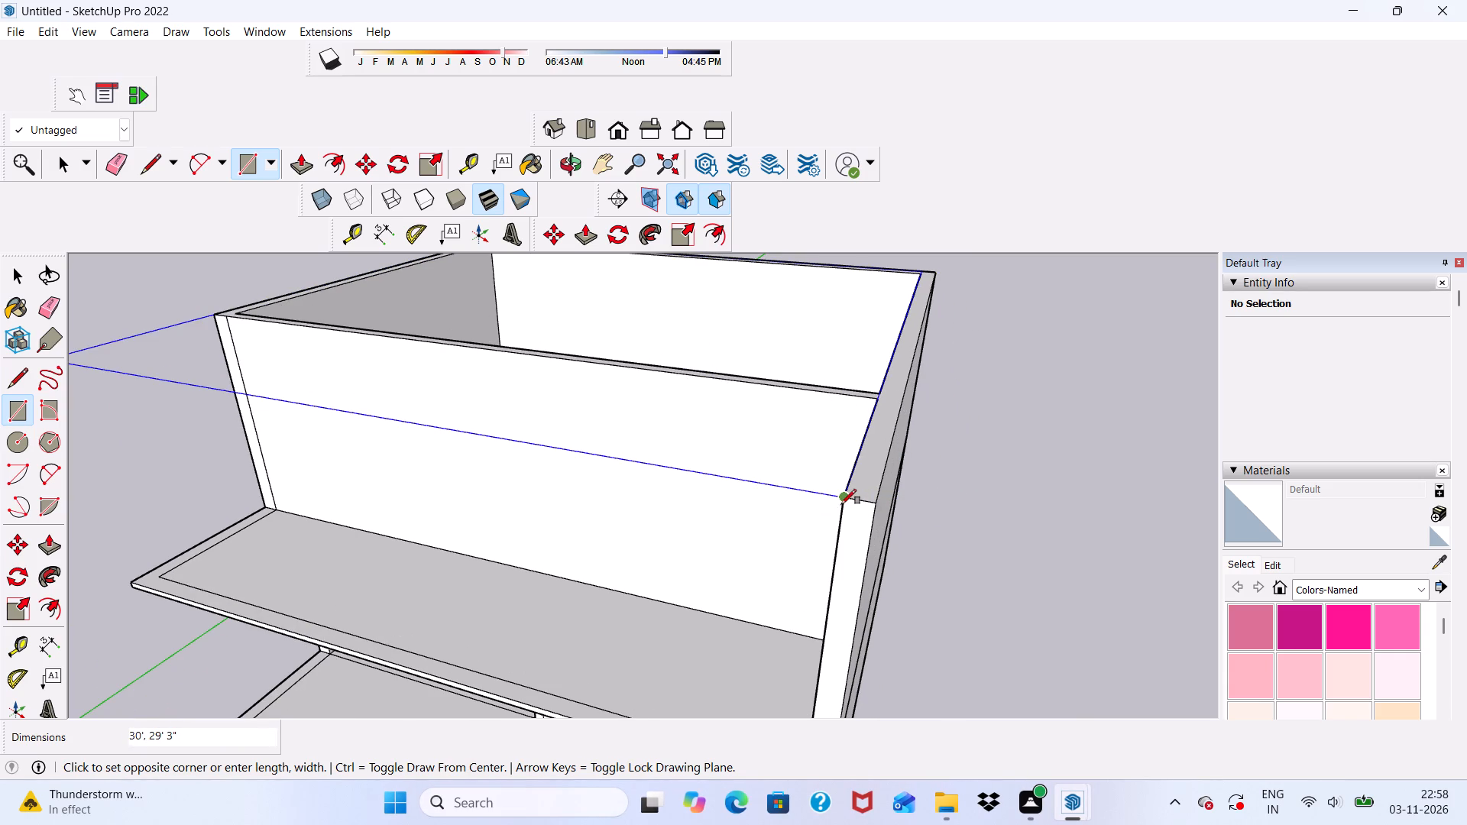
{"action": "left_click", "coordinate": [841, 504]}
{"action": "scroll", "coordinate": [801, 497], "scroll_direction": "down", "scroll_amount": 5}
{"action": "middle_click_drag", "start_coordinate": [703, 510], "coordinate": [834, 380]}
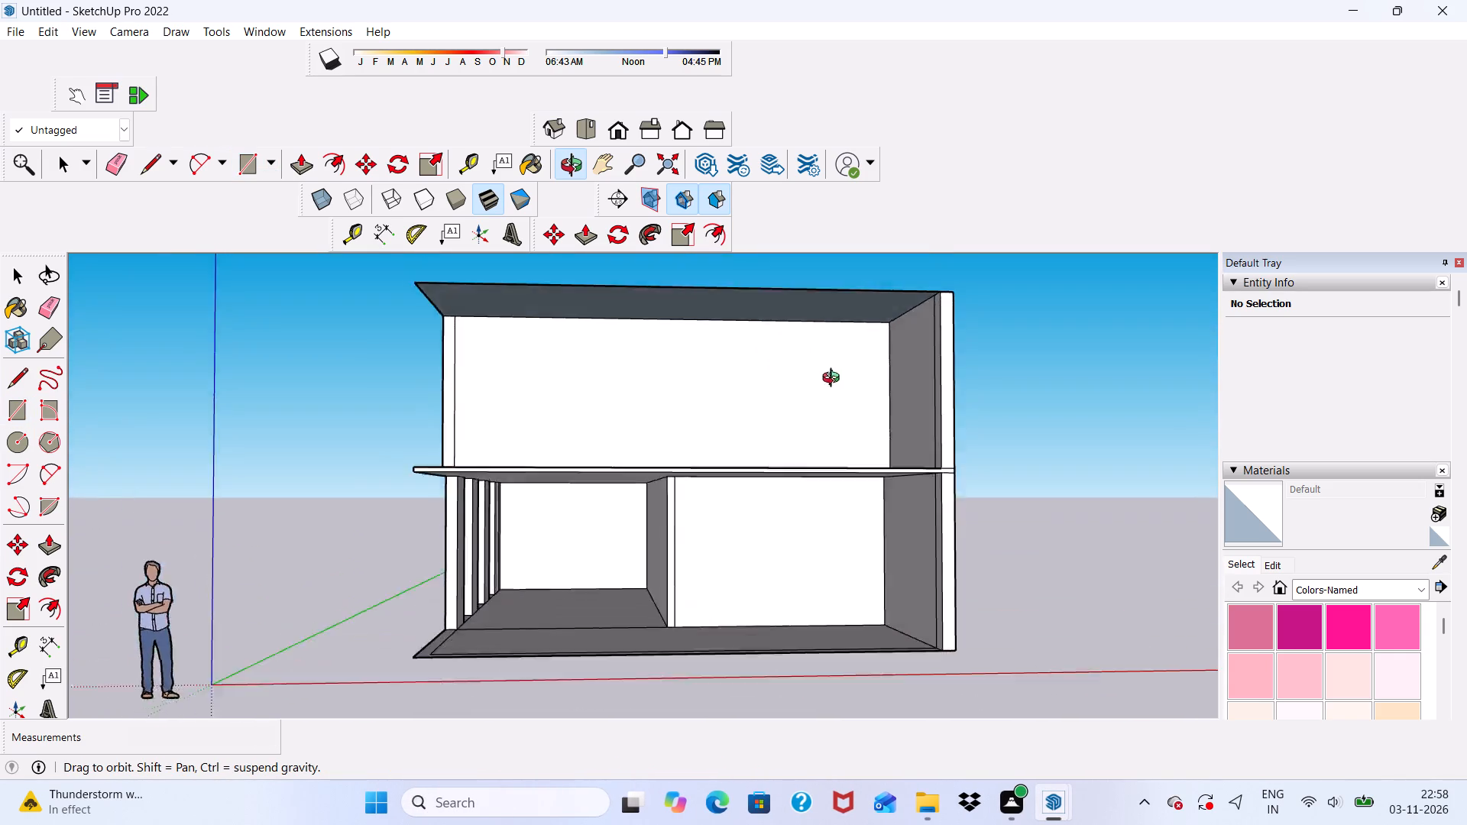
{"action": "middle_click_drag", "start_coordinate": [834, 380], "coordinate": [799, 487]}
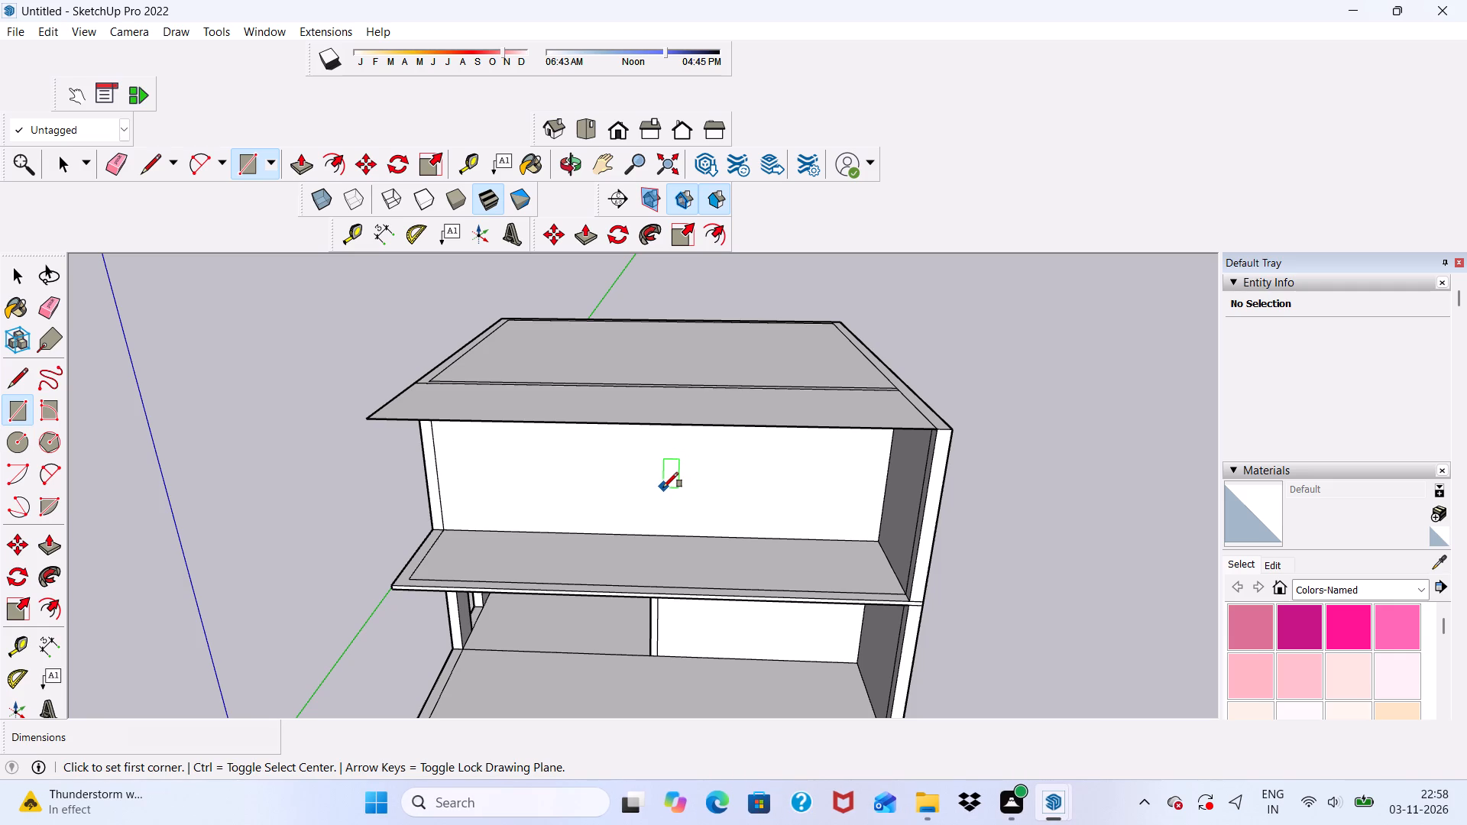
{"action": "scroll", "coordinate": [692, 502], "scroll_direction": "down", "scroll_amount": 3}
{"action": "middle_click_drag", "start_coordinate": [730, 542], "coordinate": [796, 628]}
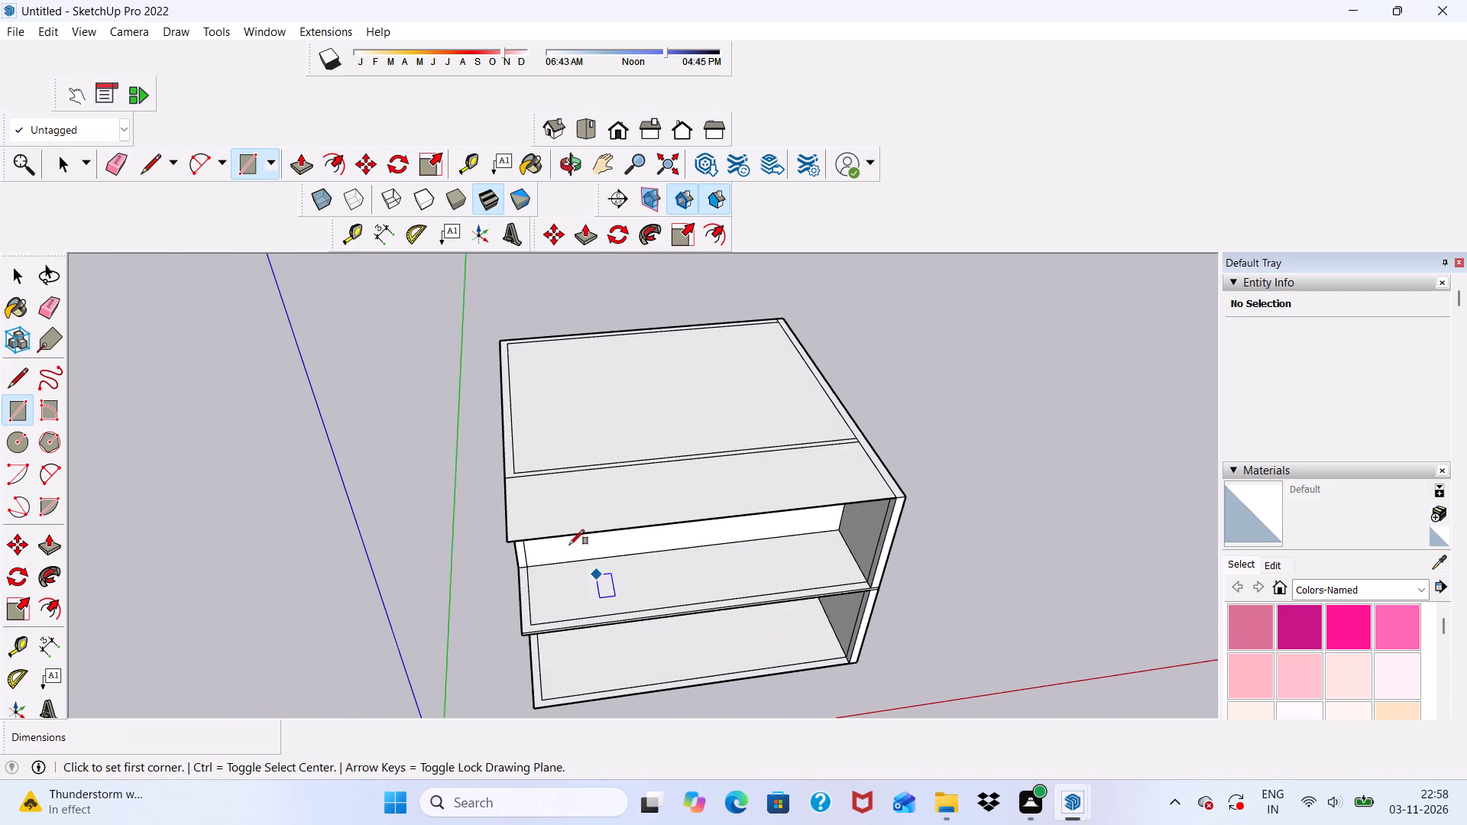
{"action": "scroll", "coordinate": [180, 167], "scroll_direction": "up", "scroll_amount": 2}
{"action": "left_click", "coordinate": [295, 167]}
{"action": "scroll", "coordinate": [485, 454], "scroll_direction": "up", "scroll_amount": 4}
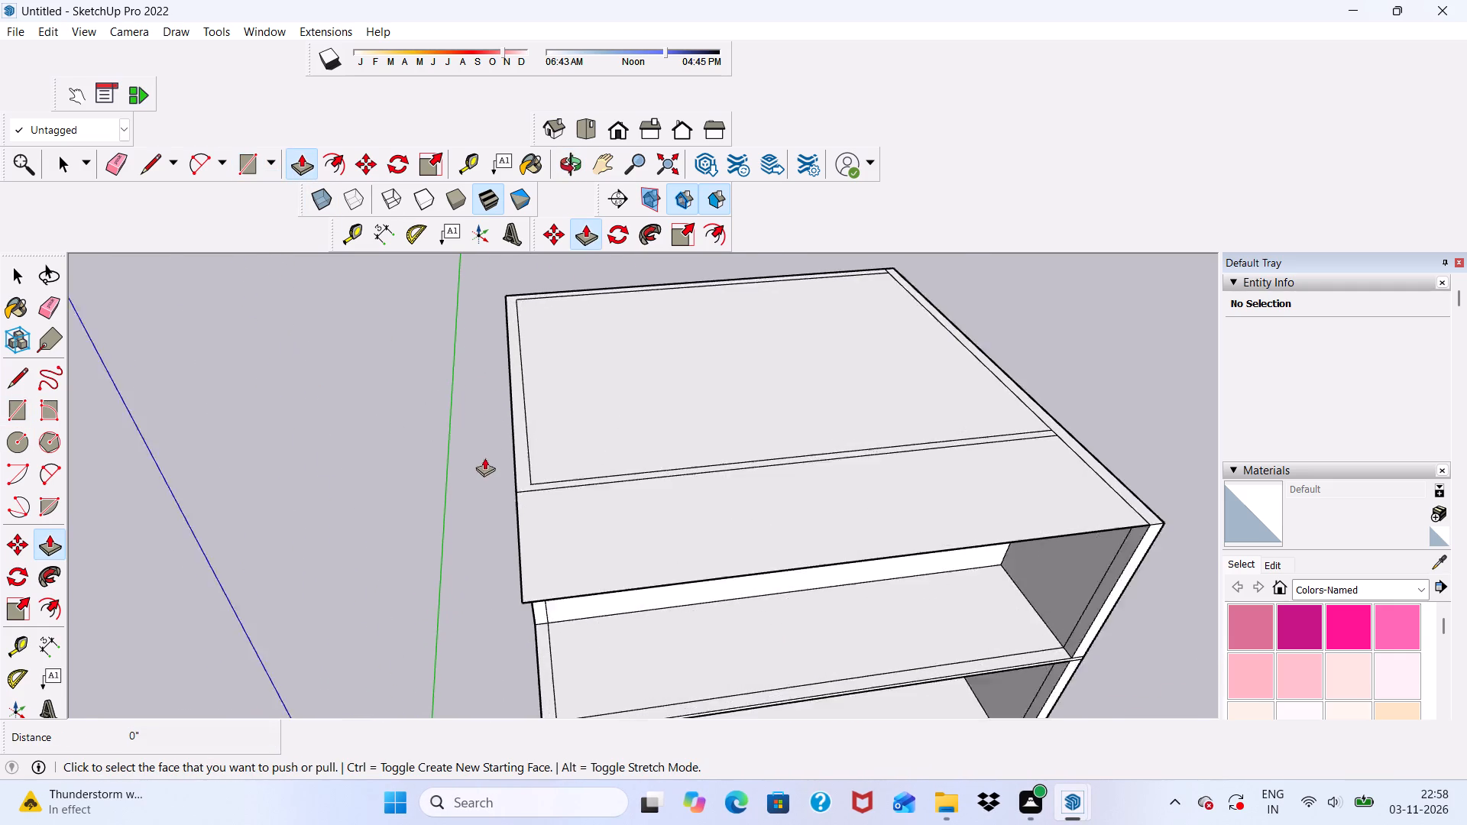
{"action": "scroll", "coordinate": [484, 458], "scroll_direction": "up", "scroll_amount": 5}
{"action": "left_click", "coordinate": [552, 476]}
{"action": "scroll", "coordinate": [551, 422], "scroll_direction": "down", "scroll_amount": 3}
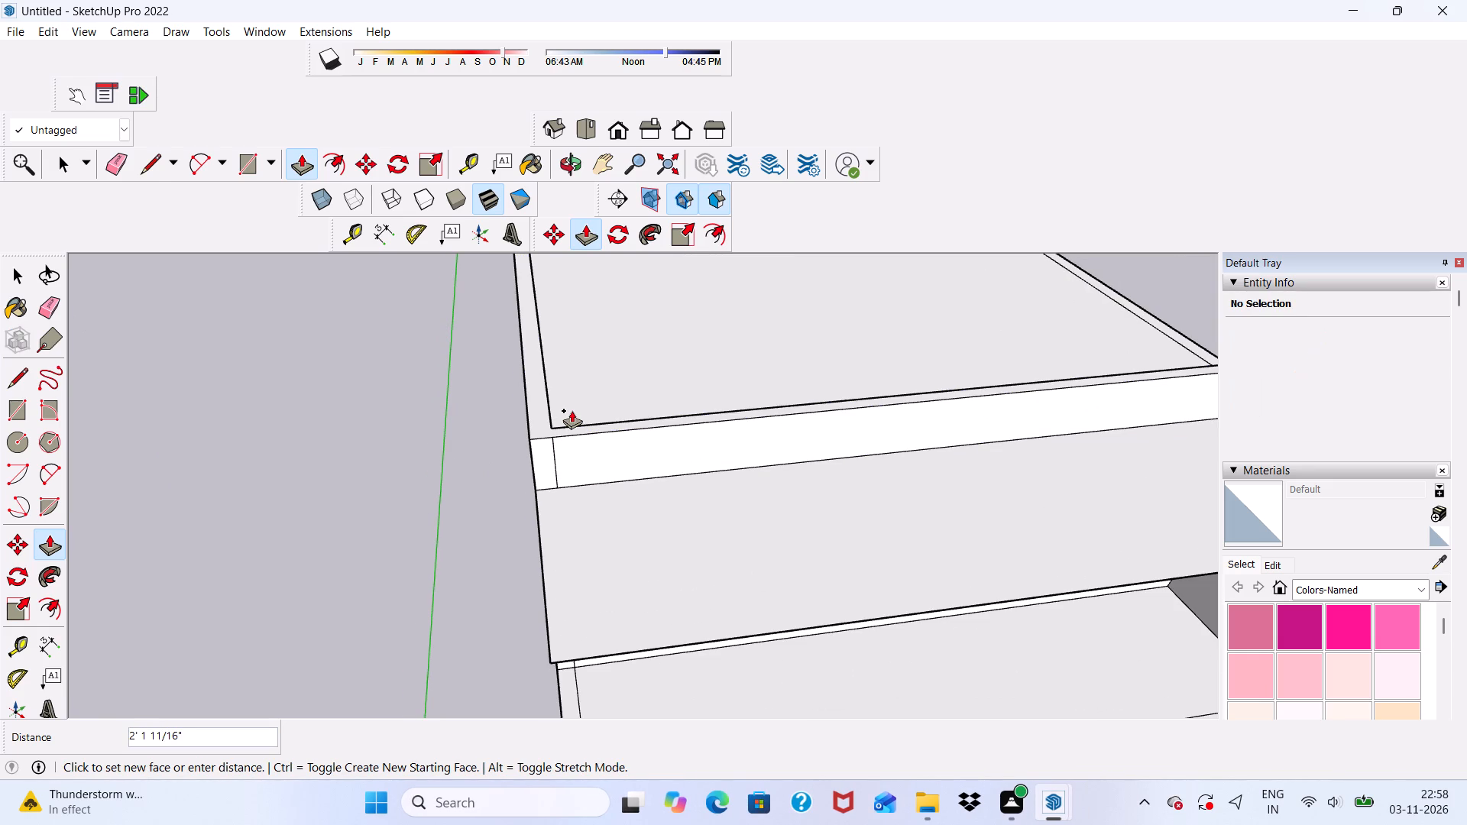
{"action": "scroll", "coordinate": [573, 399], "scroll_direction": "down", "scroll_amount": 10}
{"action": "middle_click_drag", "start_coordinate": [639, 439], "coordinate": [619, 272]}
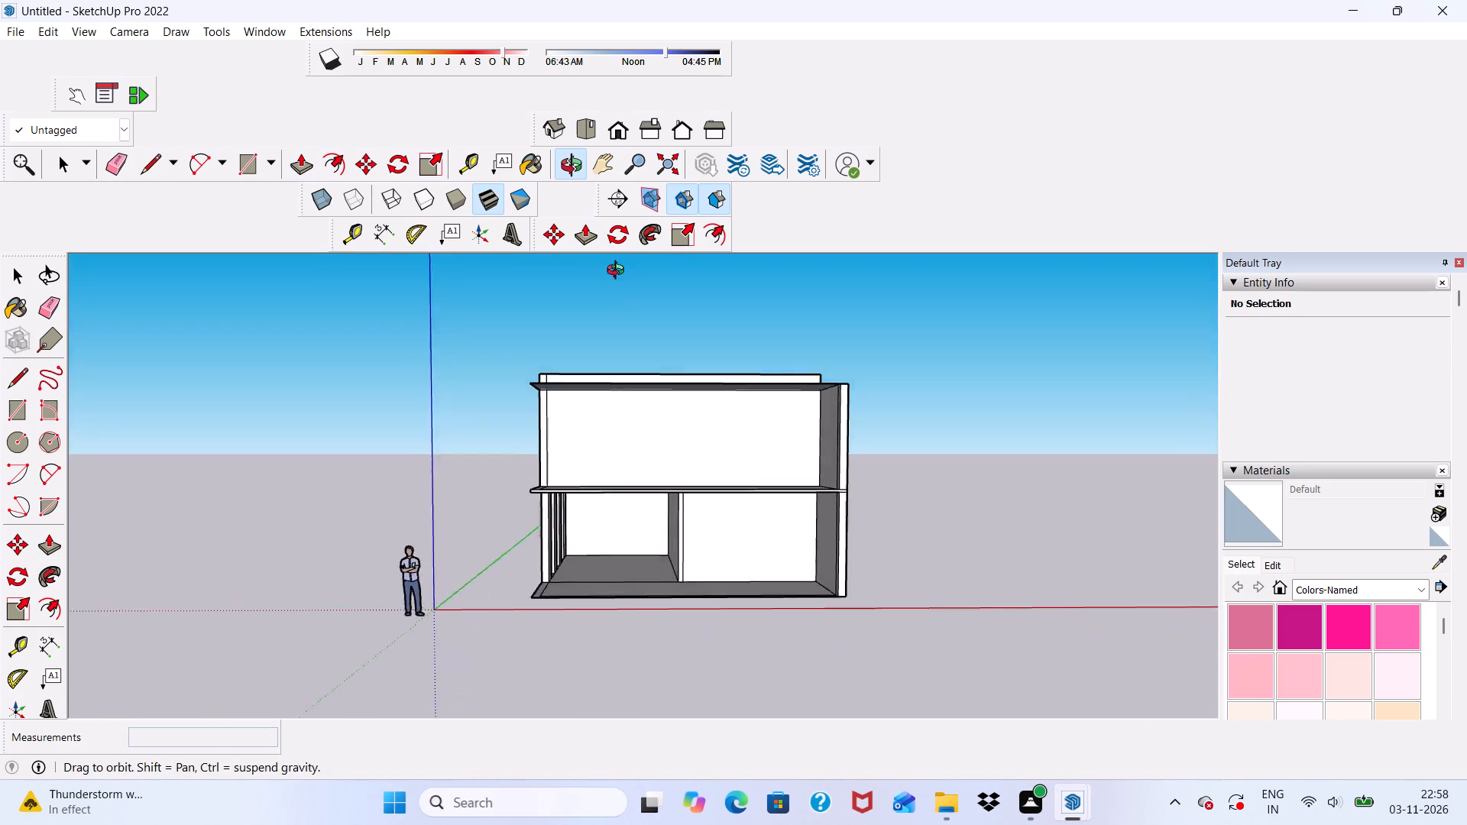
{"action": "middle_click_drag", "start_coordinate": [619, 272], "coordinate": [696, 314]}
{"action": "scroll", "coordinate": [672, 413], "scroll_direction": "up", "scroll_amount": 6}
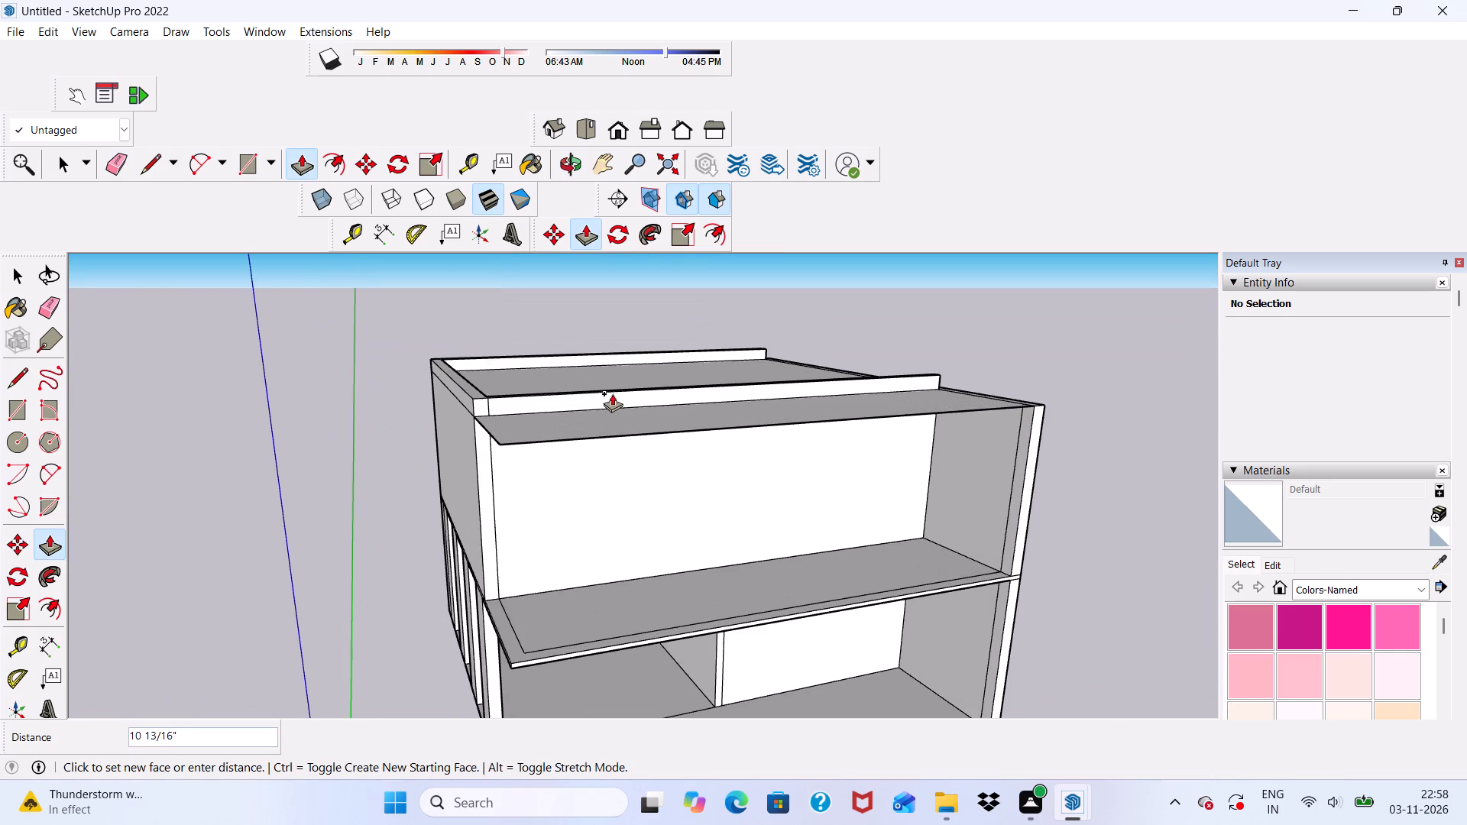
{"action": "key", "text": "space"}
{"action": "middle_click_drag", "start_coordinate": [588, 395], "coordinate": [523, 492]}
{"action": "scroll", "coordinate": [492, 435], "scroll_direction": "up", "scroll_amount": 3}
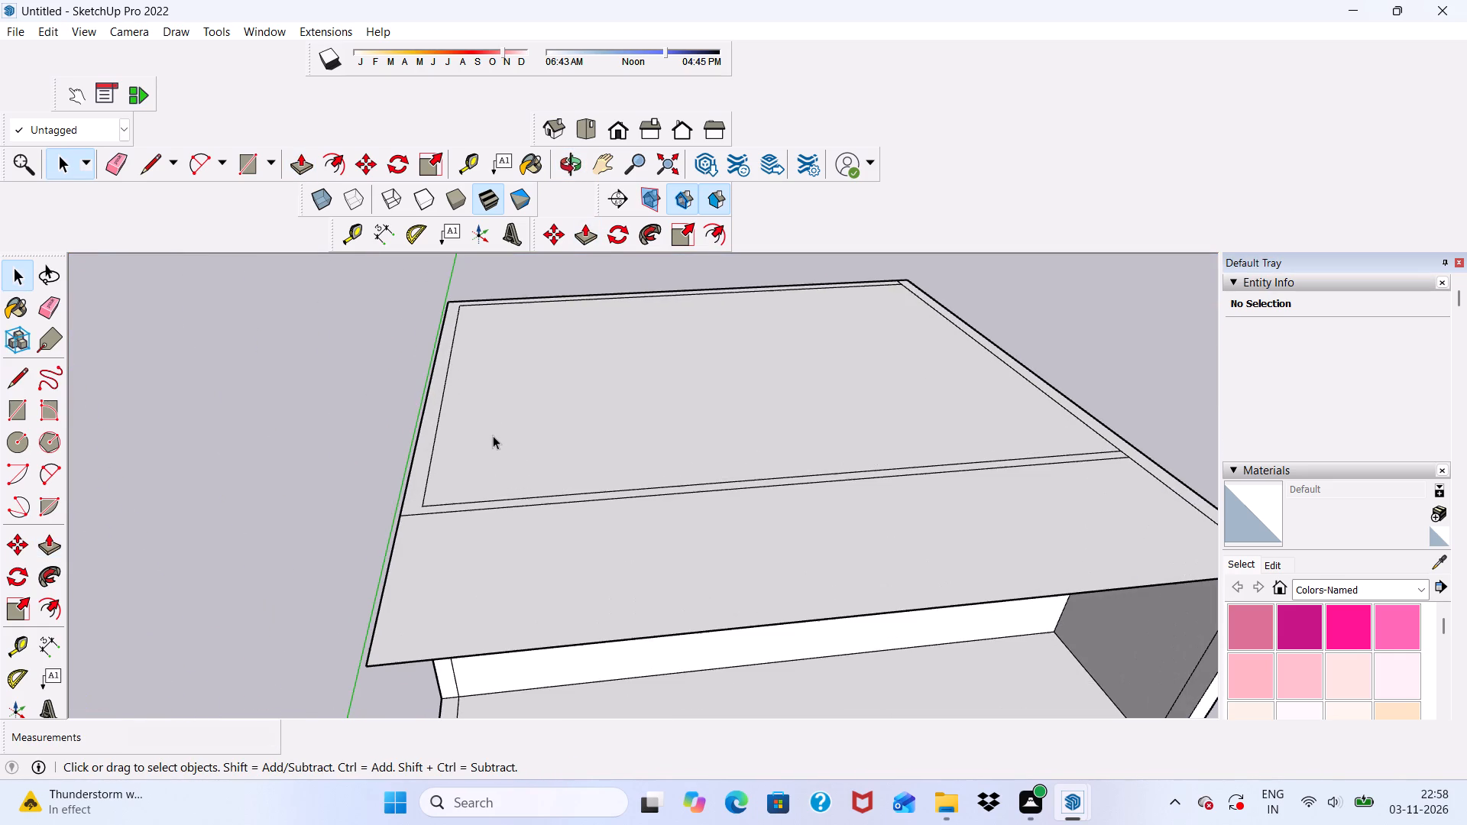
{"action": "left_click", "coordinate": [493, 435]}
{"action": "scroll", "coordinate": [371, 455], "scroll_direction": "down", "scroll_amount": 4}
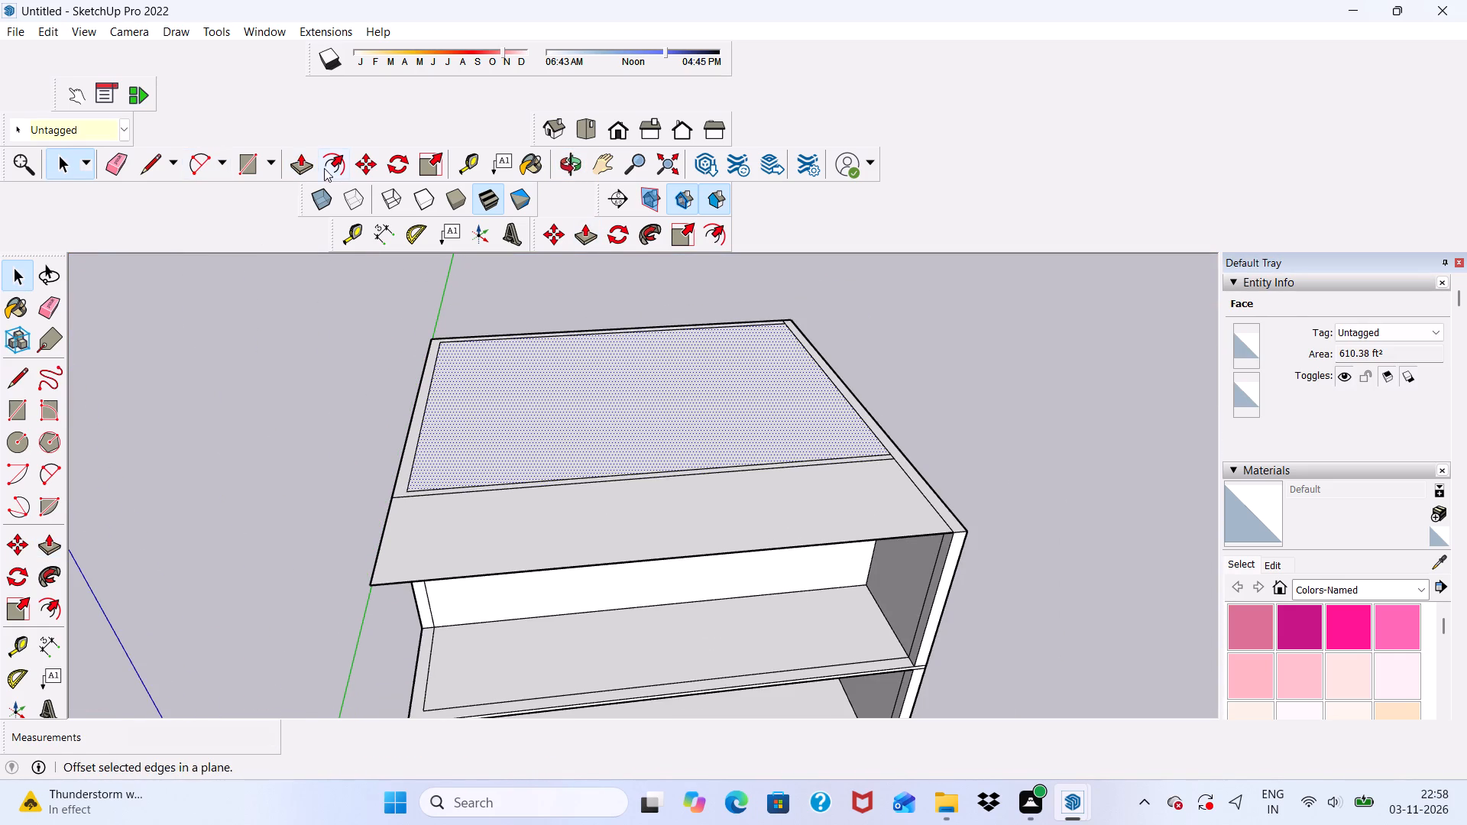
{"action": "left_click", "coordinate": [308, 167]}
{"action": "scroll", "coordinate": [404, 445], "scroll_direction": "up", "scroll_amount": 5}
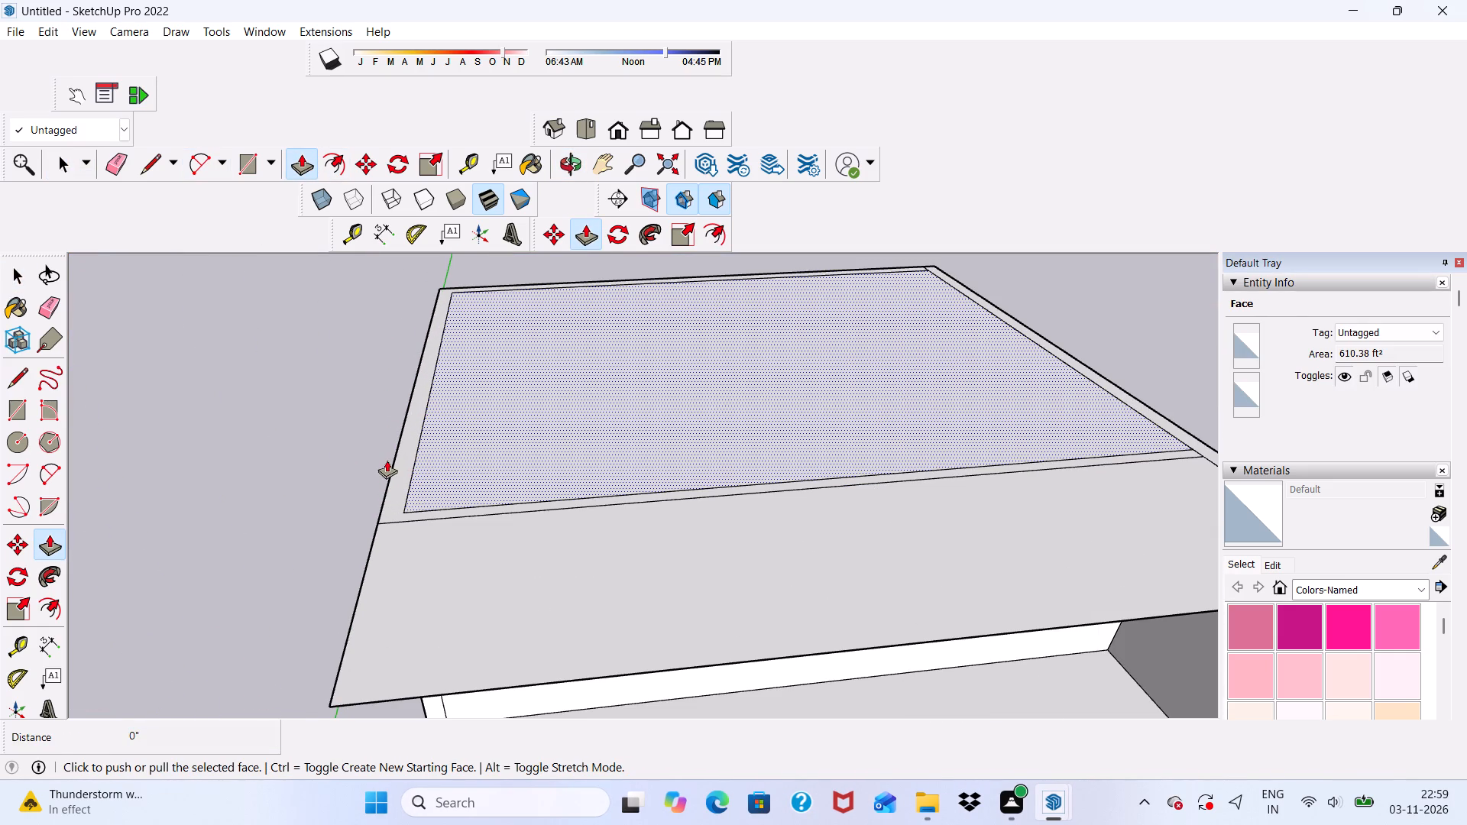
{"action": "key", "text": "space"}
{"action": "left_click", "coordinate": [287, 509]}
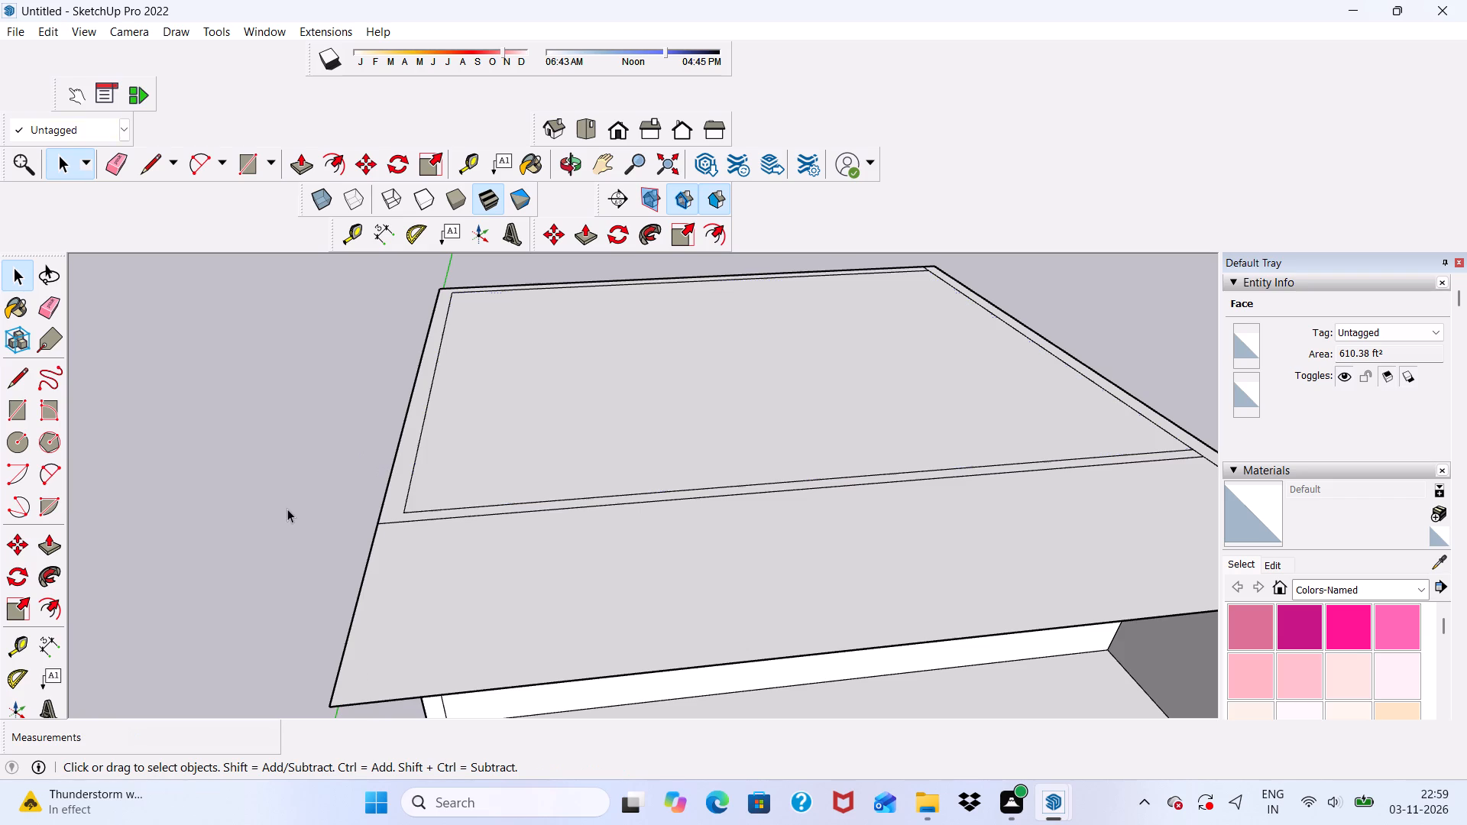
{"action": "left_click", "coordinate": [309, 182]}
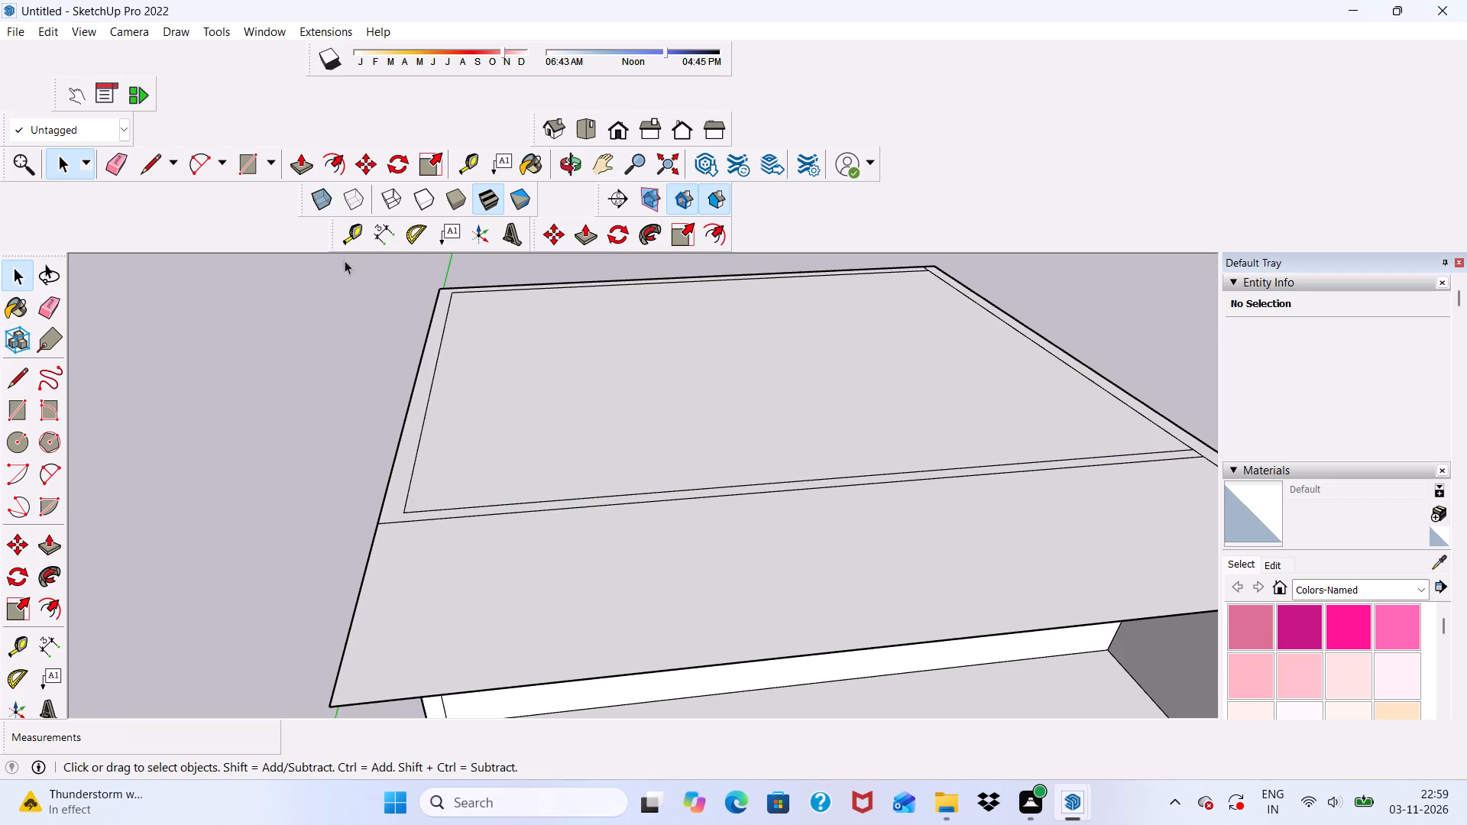
Push/Pull the connected rear wall, left wall and partition outline on the roof surface up 10'.
{"action": "scroll", "coordinate": [416, 588], "scroll_direction": "up", "scroll_amount": 3}
{"action": "left_click", "coordinate": [387, 484]}
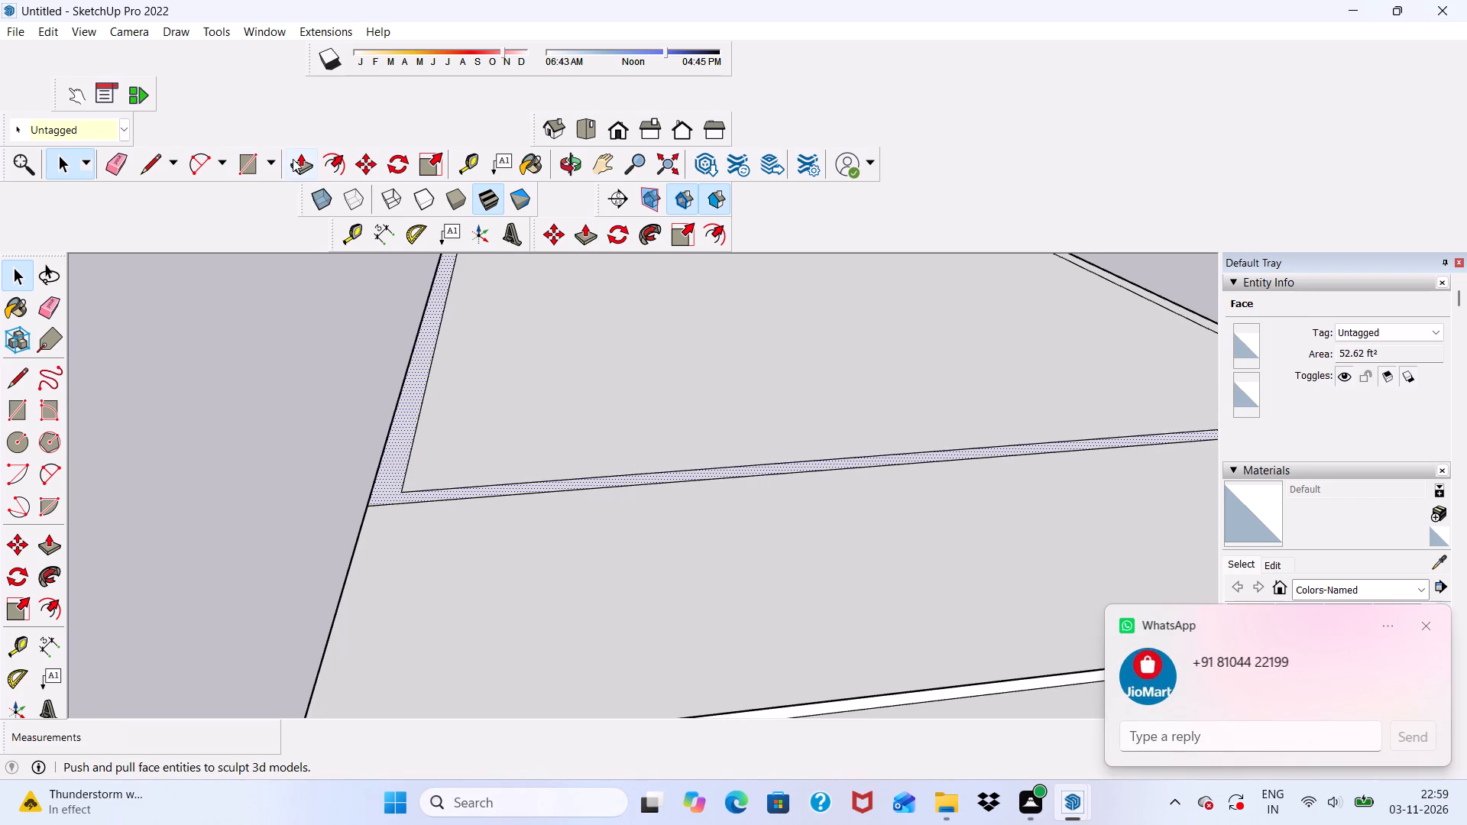
{"action": "left_click", "coordinate": [293, 159]}
{"action": "scroll", "coordinate": [413, 493], "scroll_direction": "up", "scroll_amount": 1}
{"action": "left_click", "coordinate": [399, 487]}
{"action": "scroll", "coordinate": [304, 315], "scroll_direction": "down", "scroll_amount": 4}
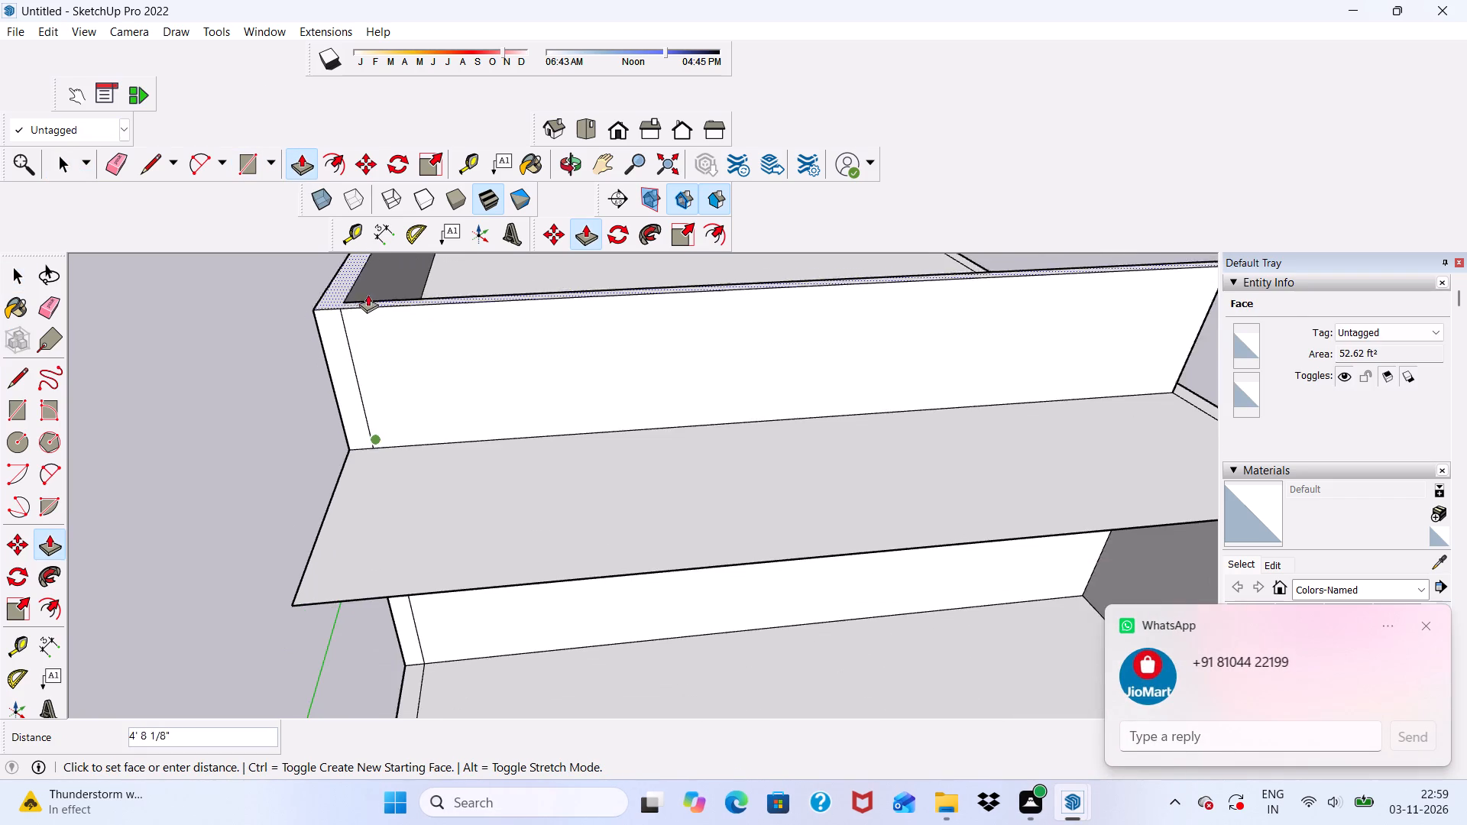
{"action": "scroll", "coordinate": [365, 292], "scroll_direction": "down", "scroll_amount": 2}
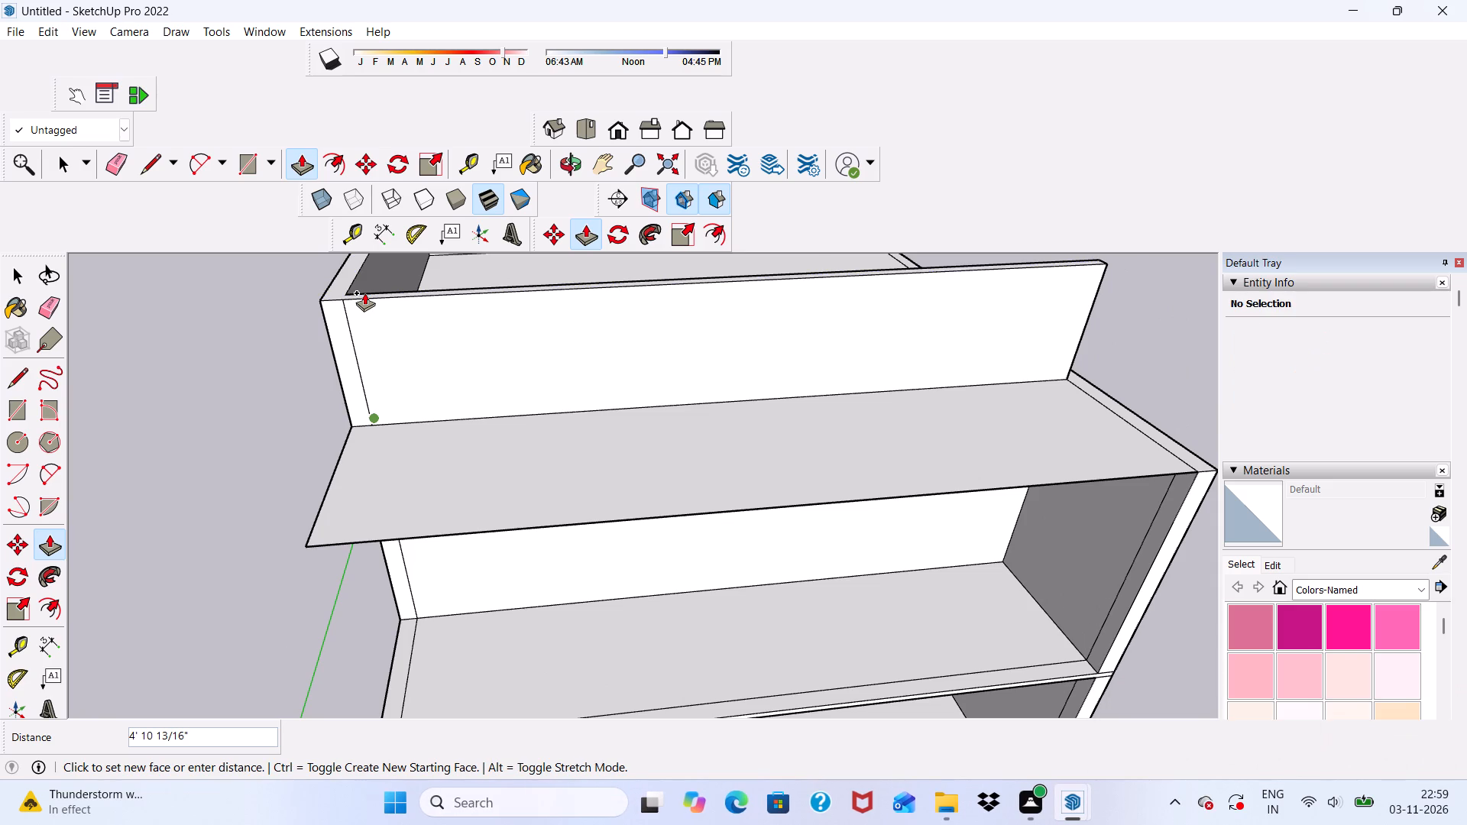
{"action": "type", "text": "10'"}
{"action": "key", "text": "Return"}
Push/Pull the roof surface's front strip, ahead of the new partition, up 3" to form a slab.
{"action": "scroll", "coordinate": [364, 293], "scroll_direction": "up", "scroll_amount": 2}
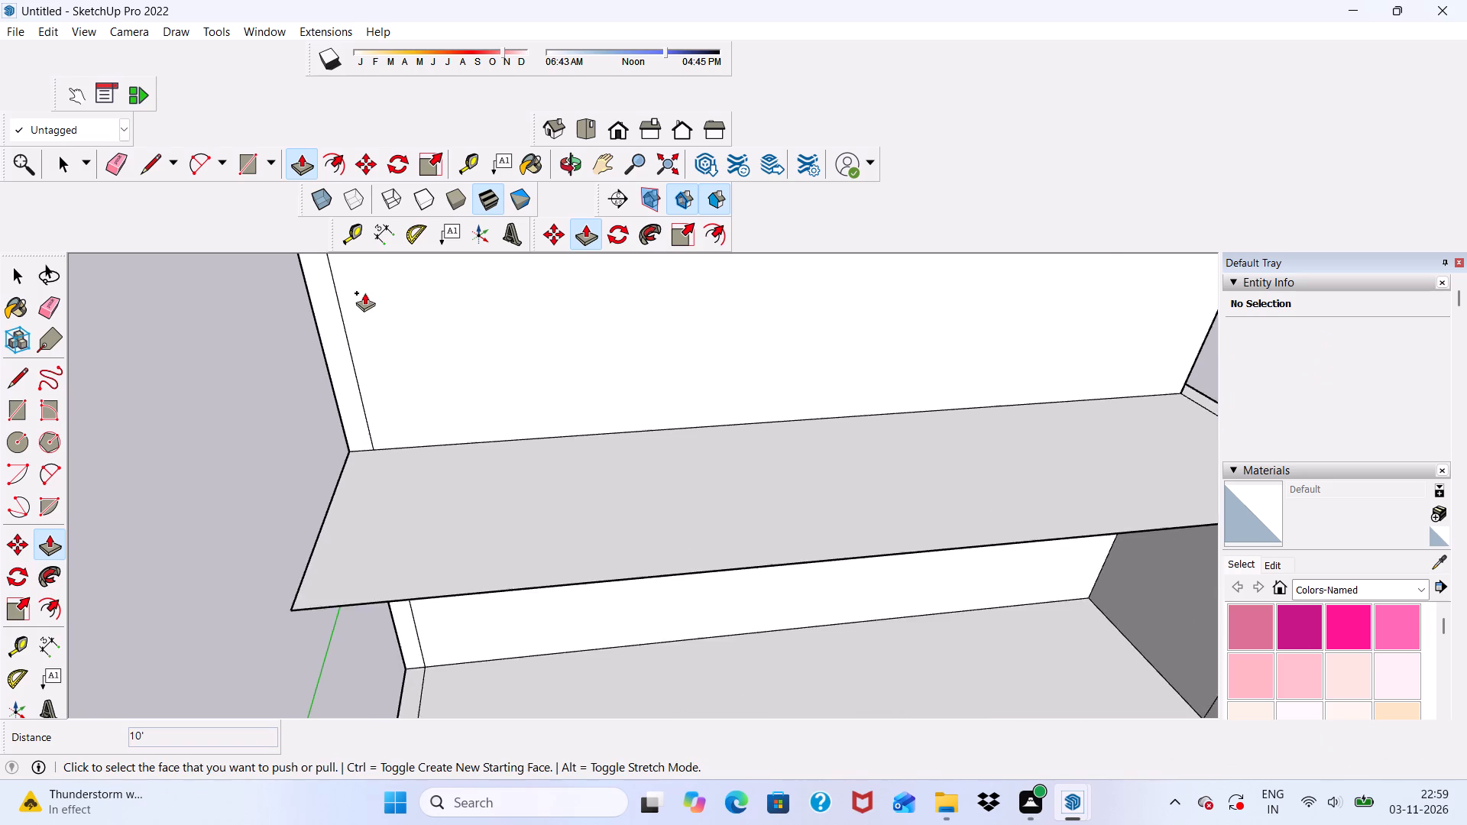
{"action": "scroll", "coordinate": [267, 270], "scroll_direction": "down", "scroll_amount": 7}
{"action": "middle_click_drag", "start_coordinate": [391, 472], "coordinate": [102, 447]}
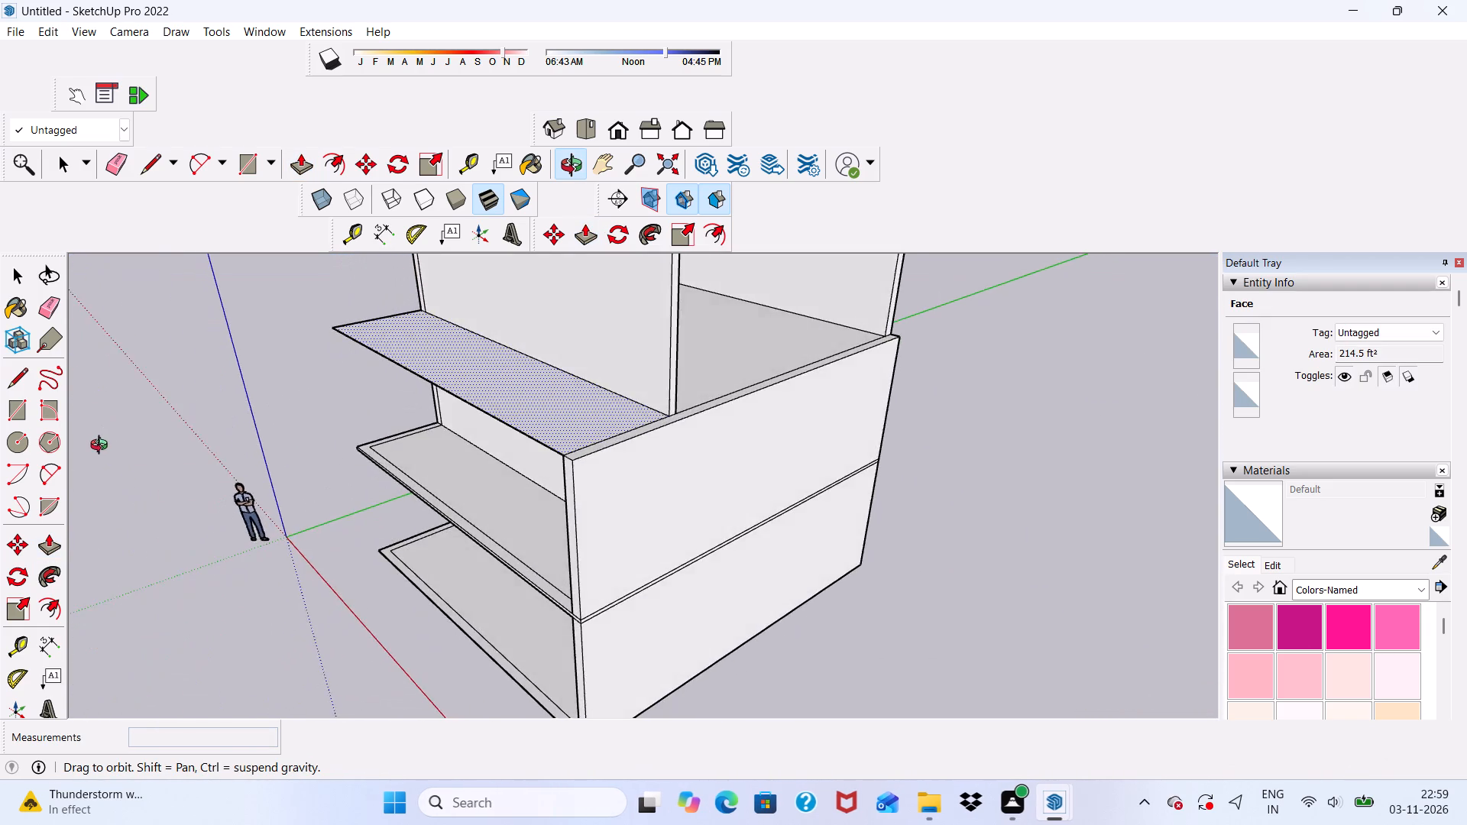
{"action": "middle_click_drag", "start_coordinate": [102, 447], "coordinate": [309, 467]}
{"action": "scroll", "coordinate": [403, 401], "scroll_direction": "up", "scroll_amount": 4}
{"action": "left_click", "coordinate": [403, 401]}
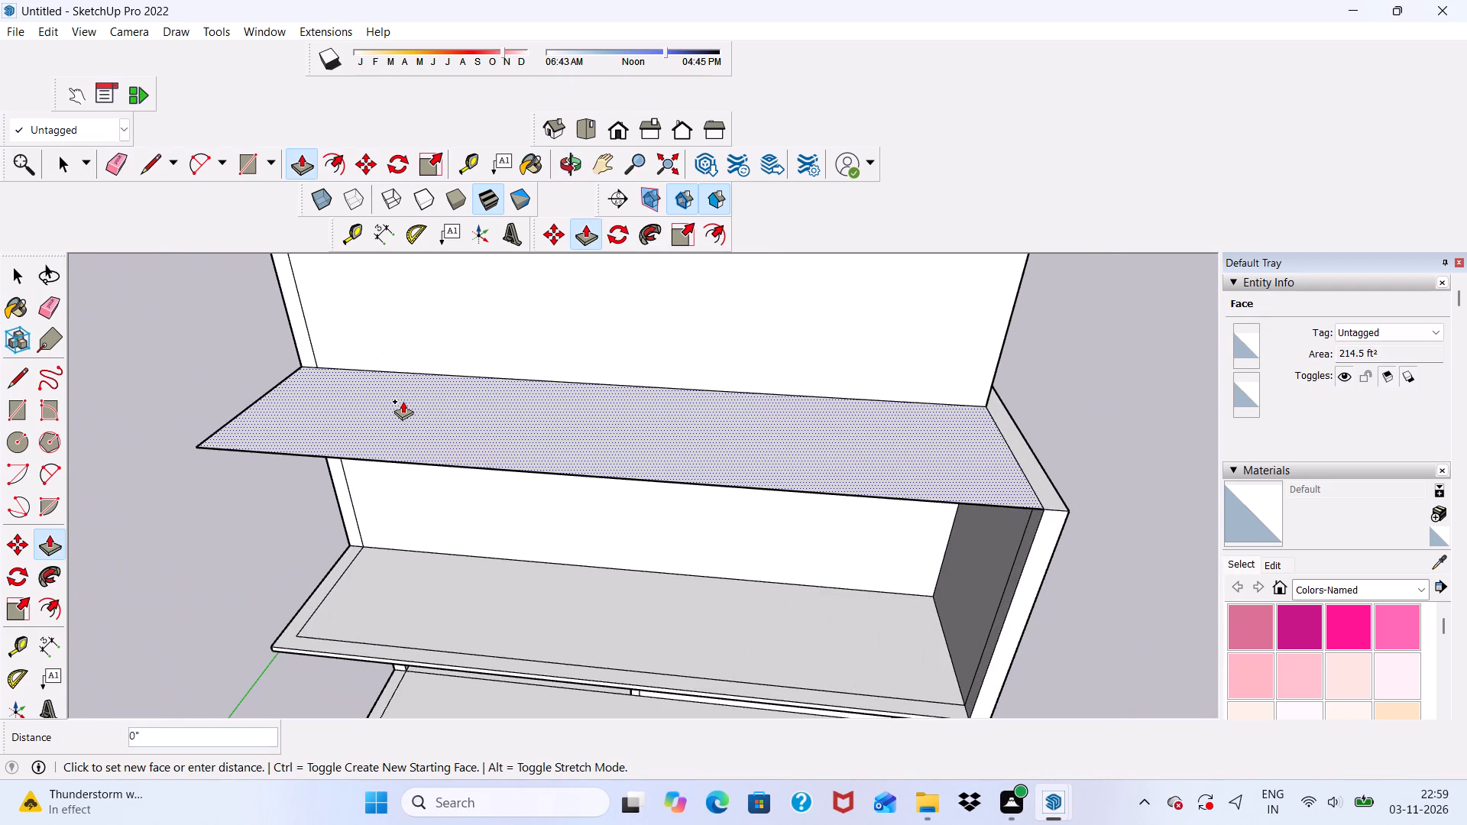
{"action": "key", "text": "3"}
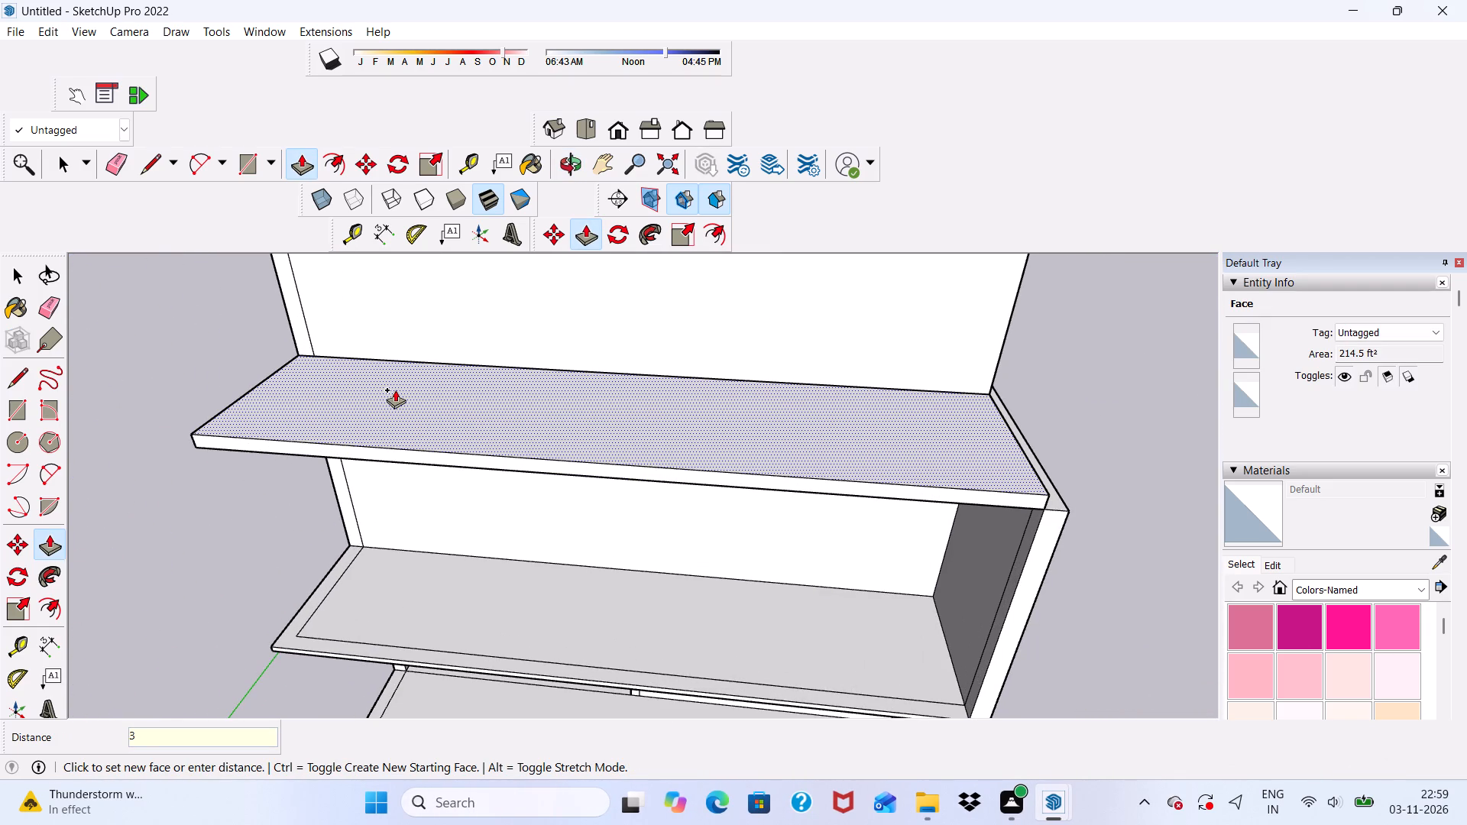
{"action": "key", "text": "shift+quotedbl"}
{"action": "key", "text": "Return"}
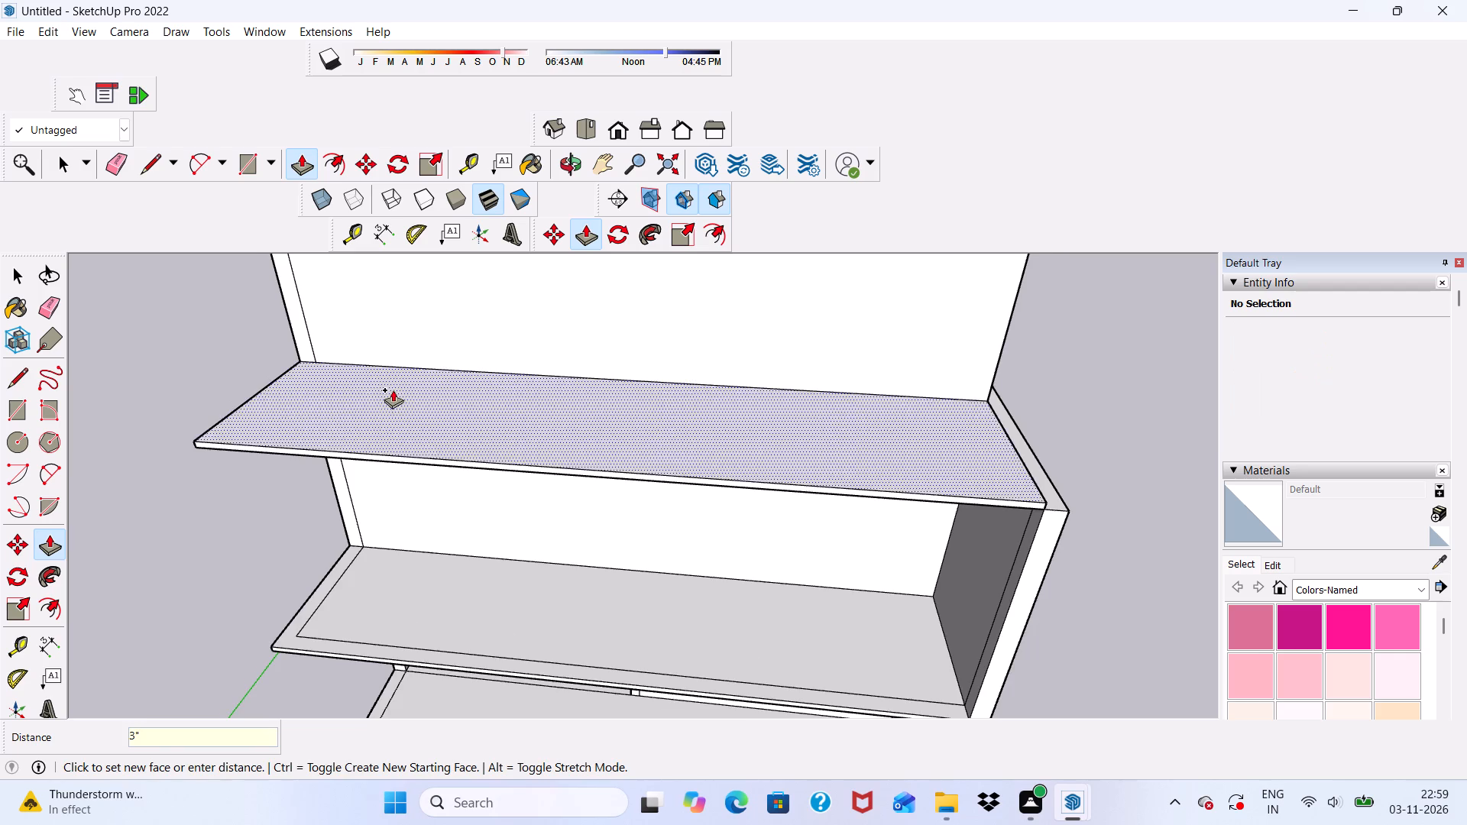
Push/Pull the right wall's top face up 10', level with the top of the adjoining raised walls.
{"action": "scroll", "coordinate": [387, 378], "scroll_direction": "down", "scroll_amount": 4}
{"action": "middle_click_drag", "start_coordinate": [789, 458], "coordinate": [410, 525]}
{"action": "scroll", "coordinate": [594, 471], "scroll_direction": "up", "scroll_amount": 5}
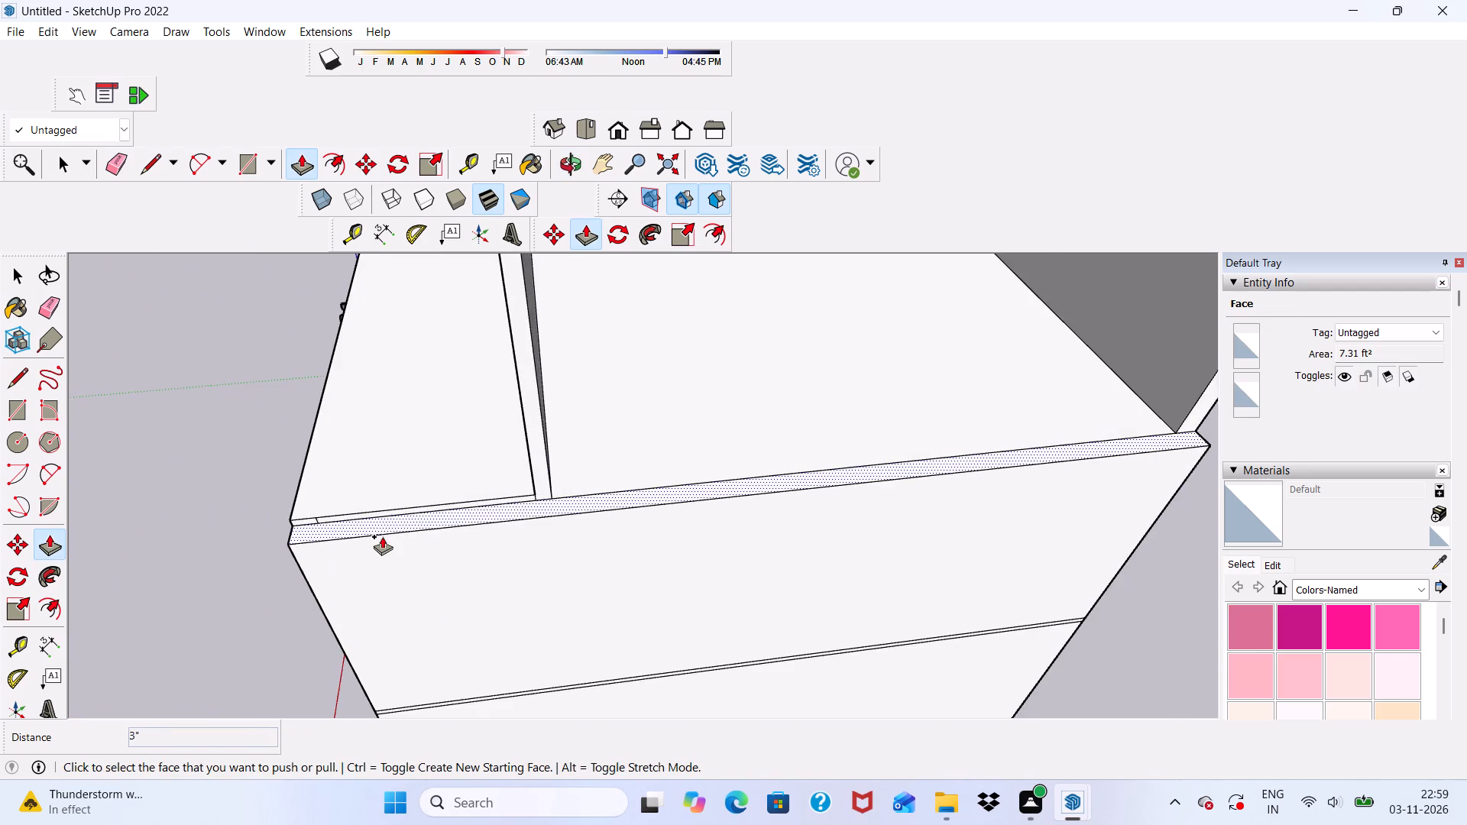
{"action": "scroll", "coordinate": [383, 535], "scroll_direction": "up", "scroll_amount": 1}
{"action": "left_click", "coordinate": [397, 524]}
{"action": "scroll", "coordinate": [486, 484], "scroll_direction": "down", "scroll_amount": 8}
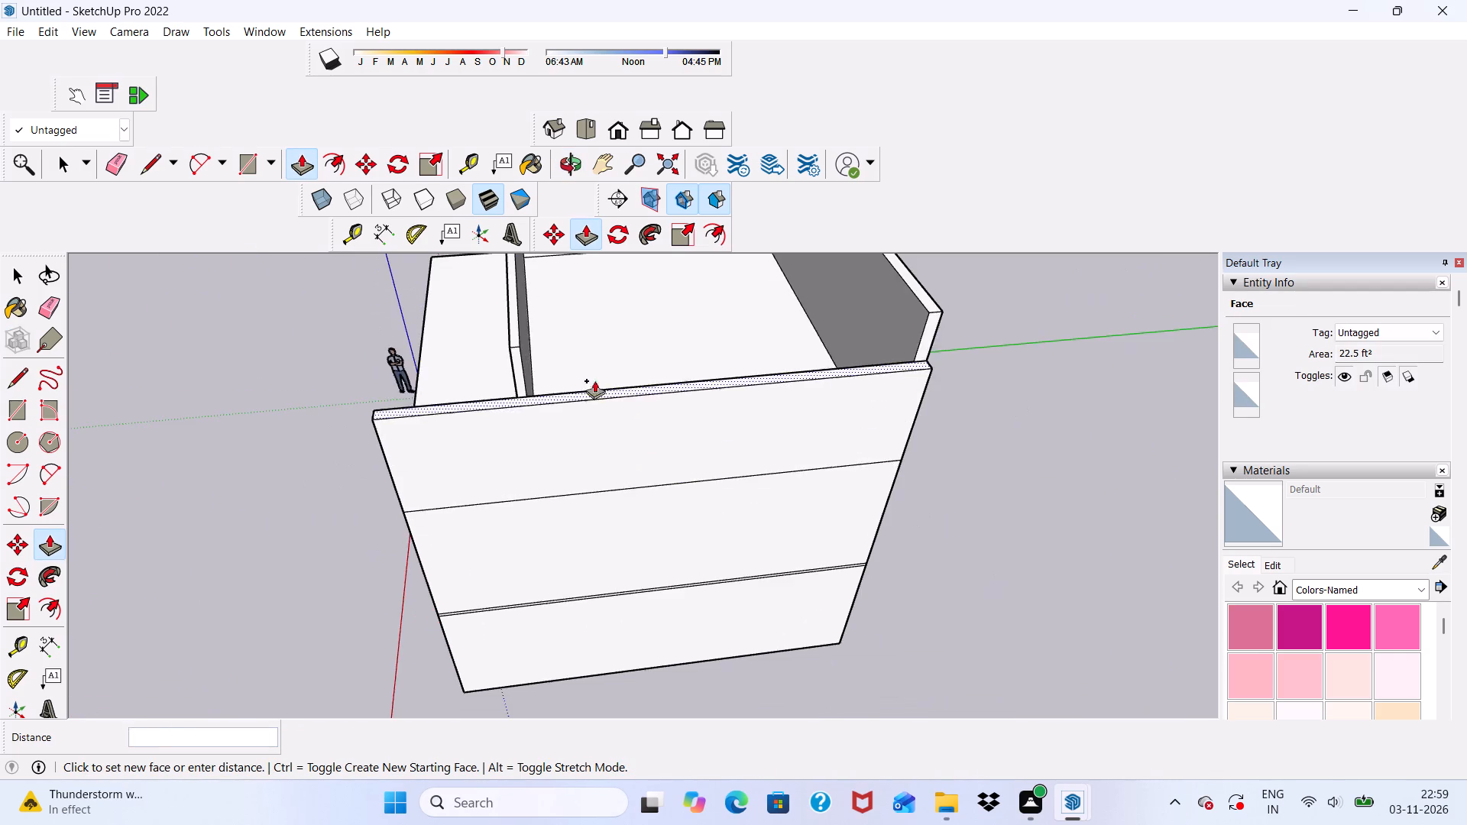
{"action": "scroll", "coordinate": [549, 353], "scroll_direction": "up", "scroll_amount": 4}
{"action": "left_click", "coordinate": [507, 341]}
Erase the vertical lines near the front end of the right wall's inner face on the two upper storeys.
{"action": "scroll", "coordinate": [539, 369], "scroll_direction": "down", "scroll_amount": 5}
{"action": "middle_click_drag", "start_coordinate": [658, 424], "coordinate": [561, 451]}
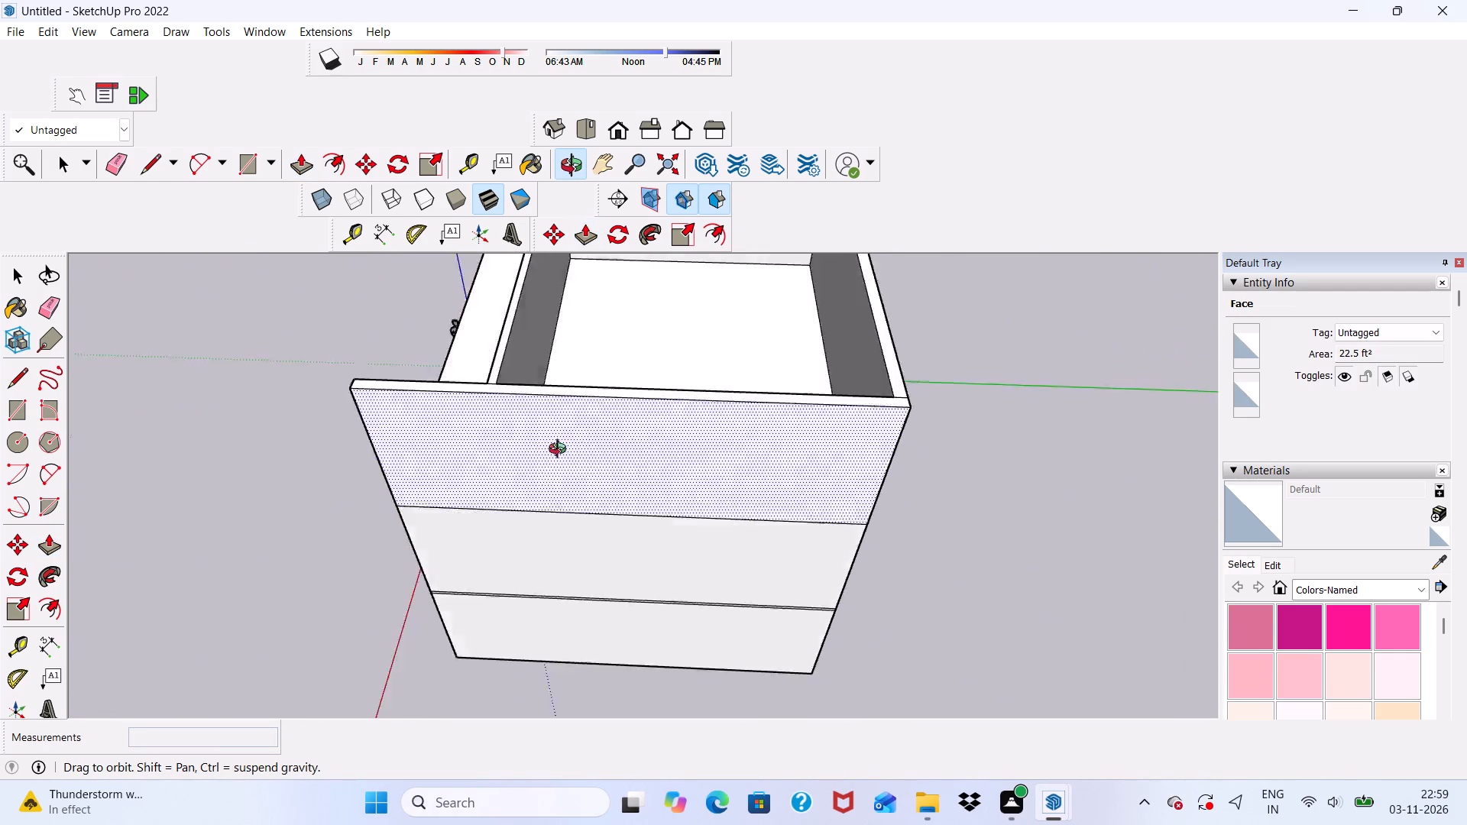
{"action": "middle_click_drag", "start_coordinate": [561, 451], "coordinate": [1011, 401]}
{"action": "middle_click_drag", "start_coordinate": [766, 451], "coordinate": [851, 315]}
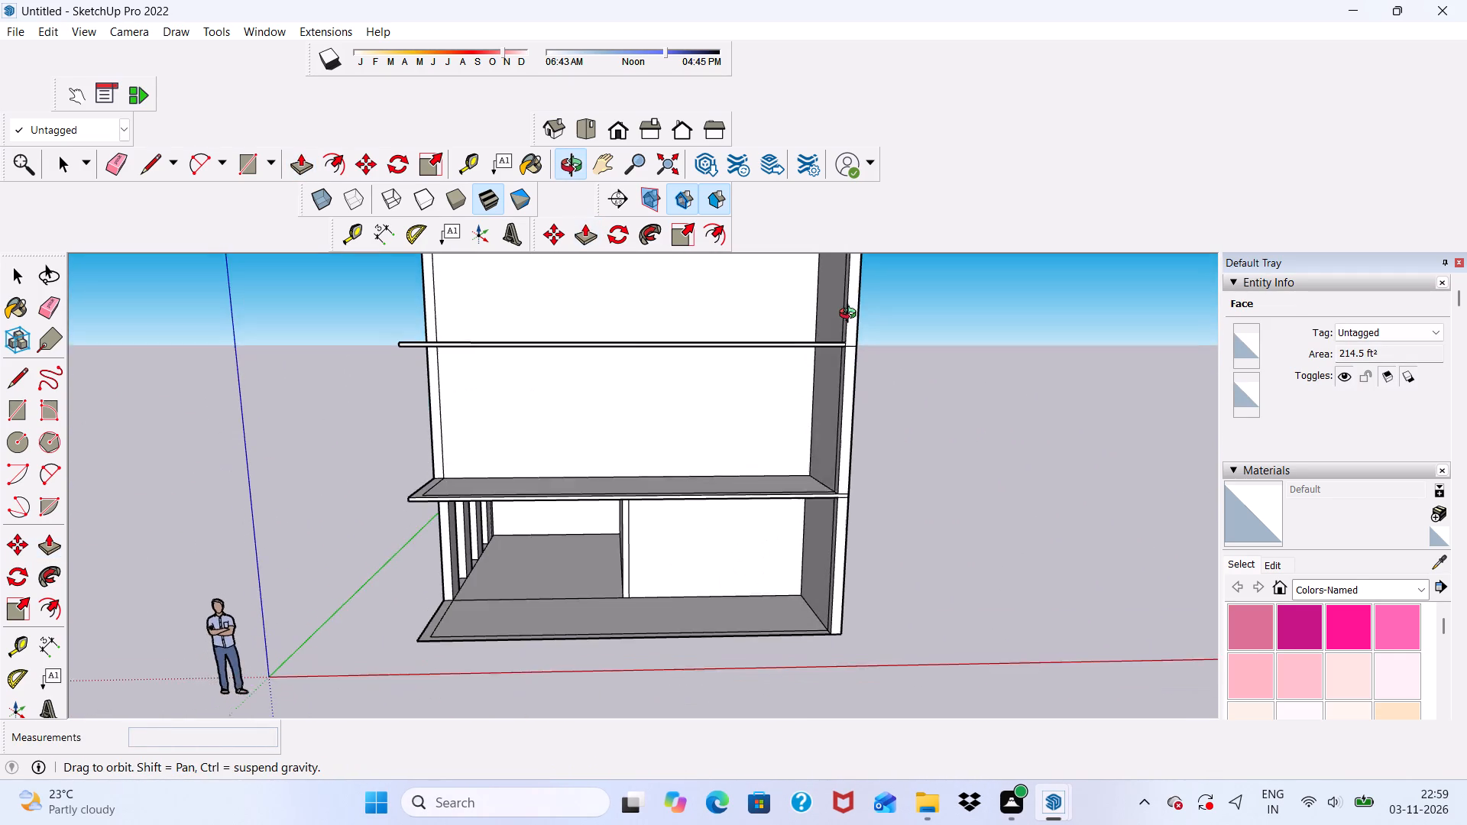
{"action": "middle_click_drag", "start_coordinate": [851, 315], "coordinate": [868, 348]}
{"action": "scroll", "coordinate": [857, 373], "scroll_direction": "down", "scroll_amount": 4}
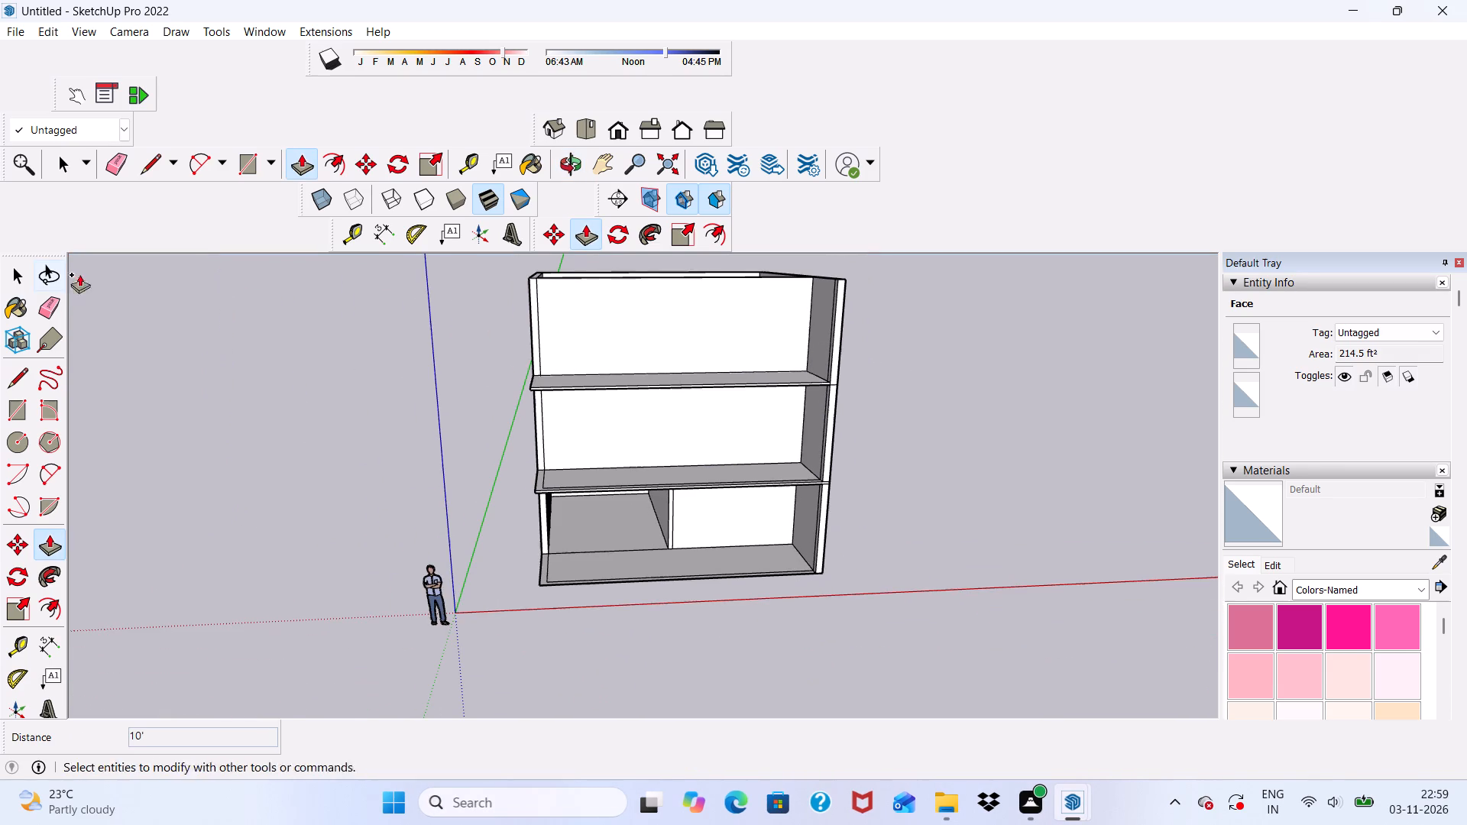
{"action": "left_click", "coordinate": [127, 167]}
{"action": "scroll", "coordinate": [938, 433], "scroll_direction": "up", "scroll_amount": 4}
{"action": "scroll", "coordinate": [750, 335], "scroll_direction": "up", "scroll_amount": 4}
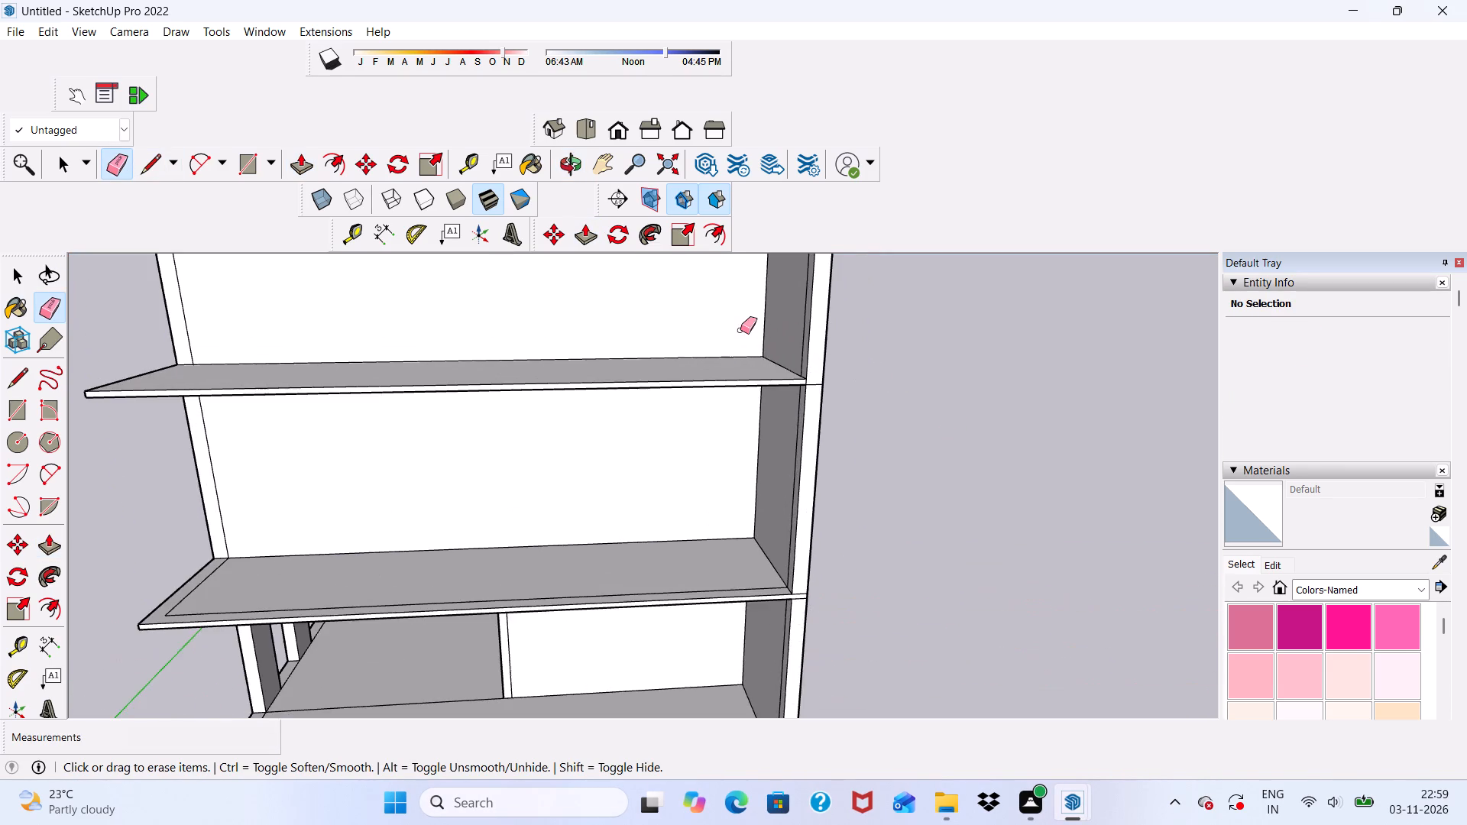
{"action": "middle_click_drag", "start_coordinate": [740, 330], "coordinate": [811, 366]}
{"action": "scroll", "coordinate": [859, 379], "scroll_direction": "up", "scroll_amount": 5}
{"action": "left_click", "coordinate": [858, 361]}
{"action": "scroll", "coordinate": [841, 516], "scroll_direction": "up", "scroll_amount": 1}
{"action": "left_click", "coordinate": [840, 510]}
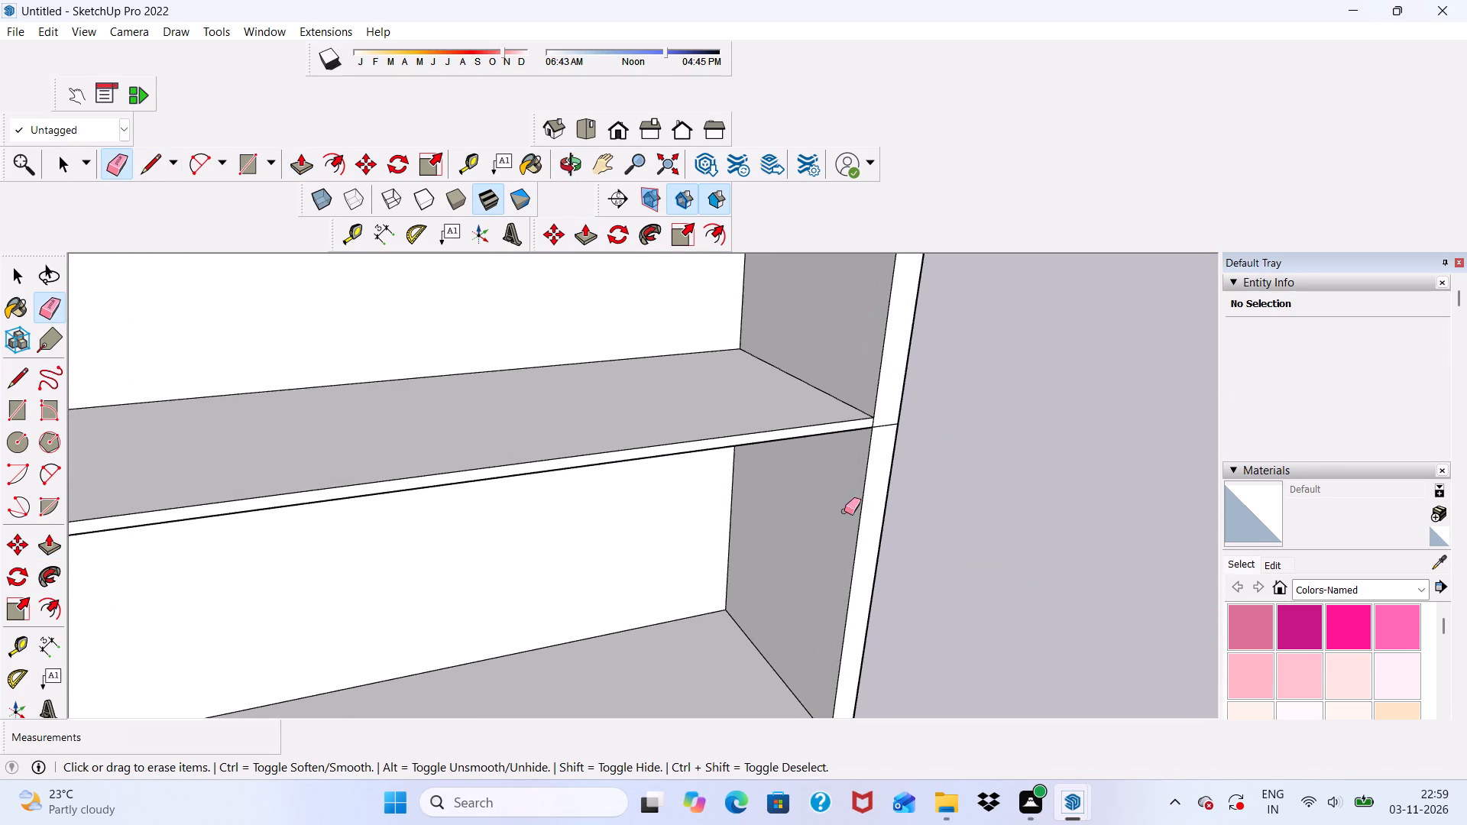
Draw a 30' by 30' rectangle over the wall tops, from the rear left corner to the right wall's front outer corner.
{"action": "scroll", "coordinate": [836, 471], "scroll_direction": "down", "scroll_amount": 10}
{"action": "middle_click_drag", "start_coordinate": [802, 492], "coordinate": [662, 423]}
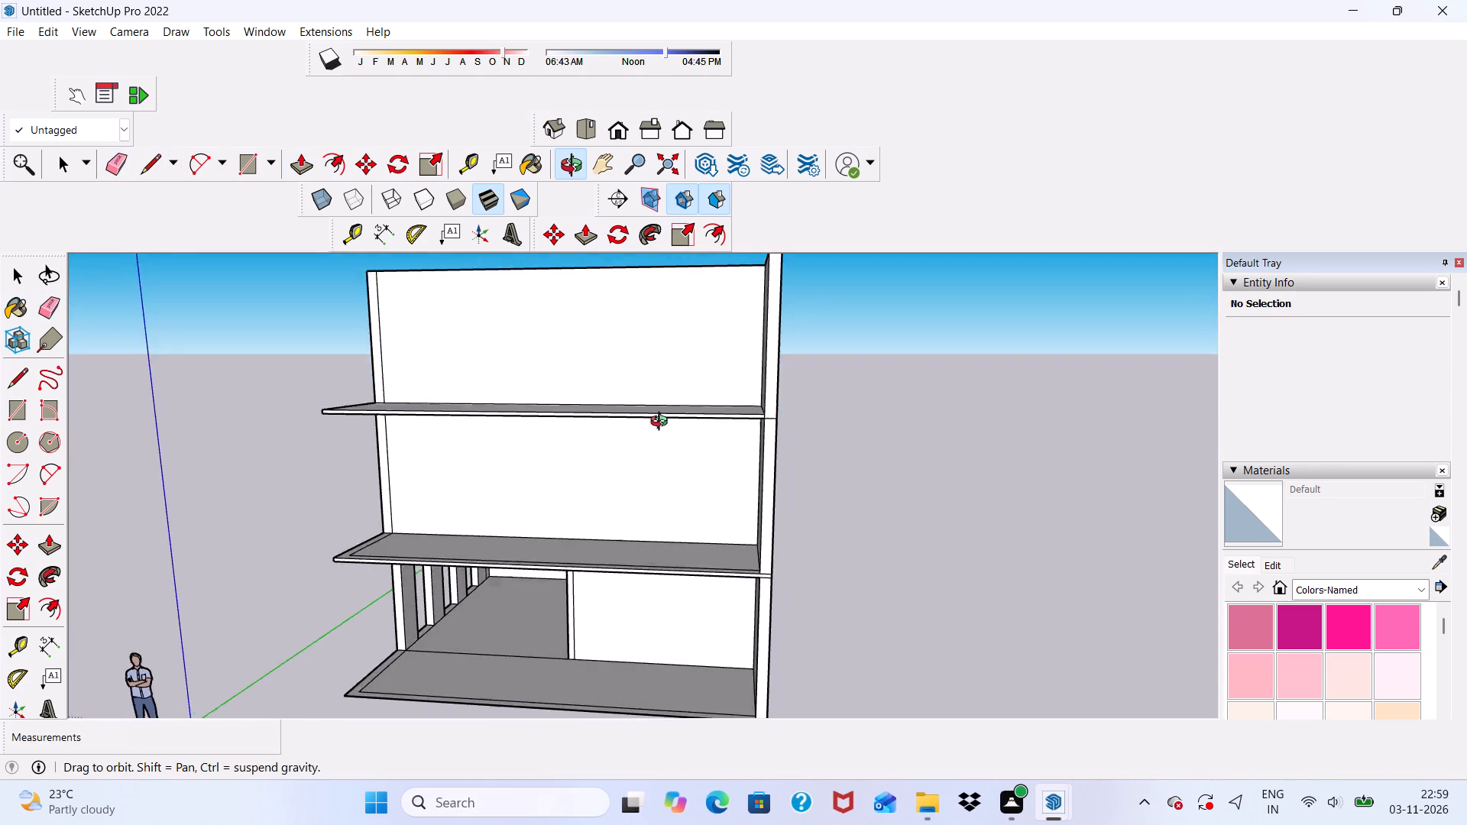
{"action": "middle_click_drag", "start_coordinate": [662, 423], "coordinate": [665, 455]}
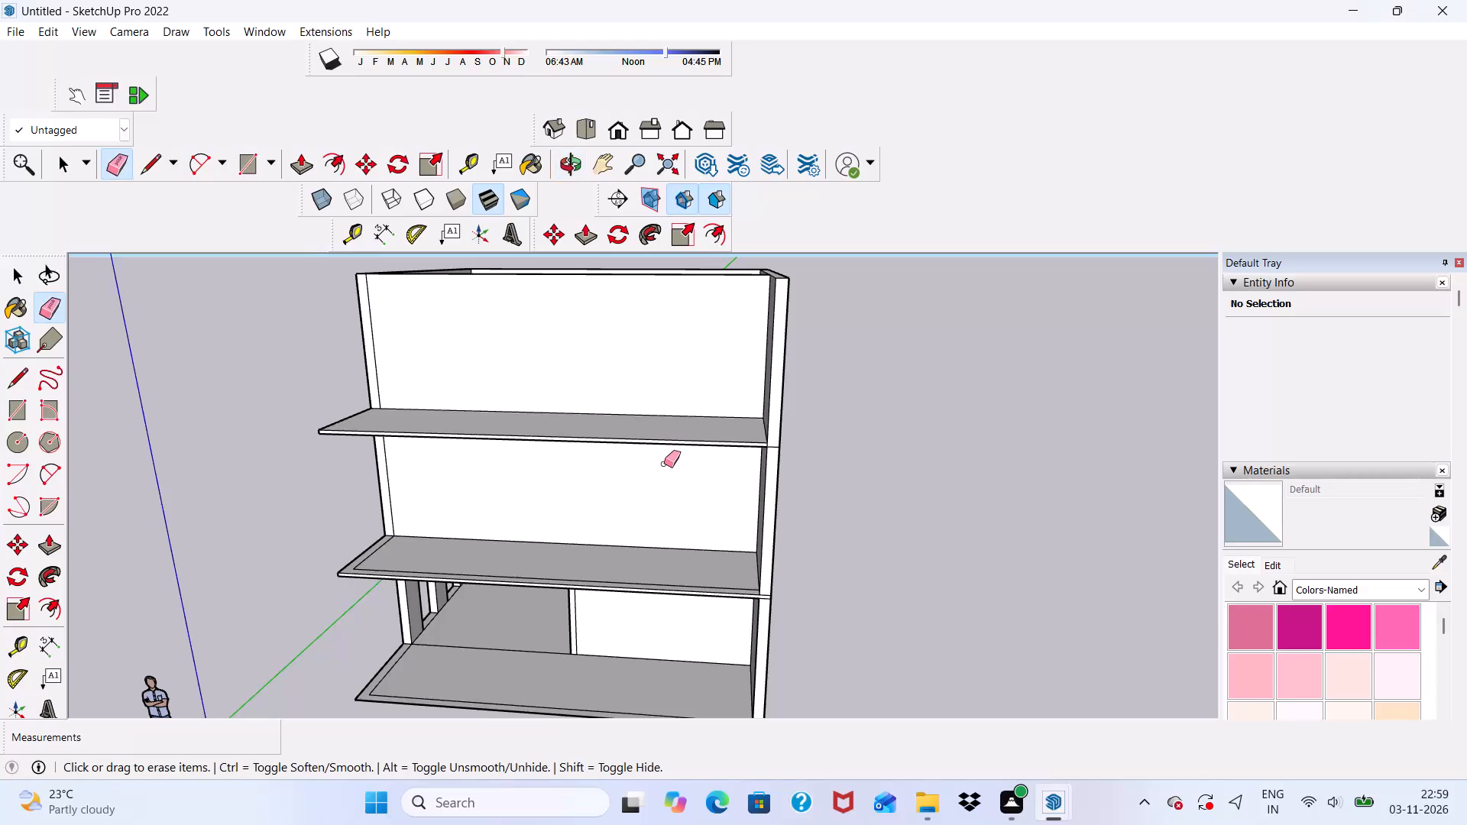
{"action": "scroll", "coordinate": [689, 482], "scroll_direction": "down", "scroll_amount": 3}
{"action": "middle_click_drag", "start_coordinate": [724, 492], "coordinate": [746, 524]}
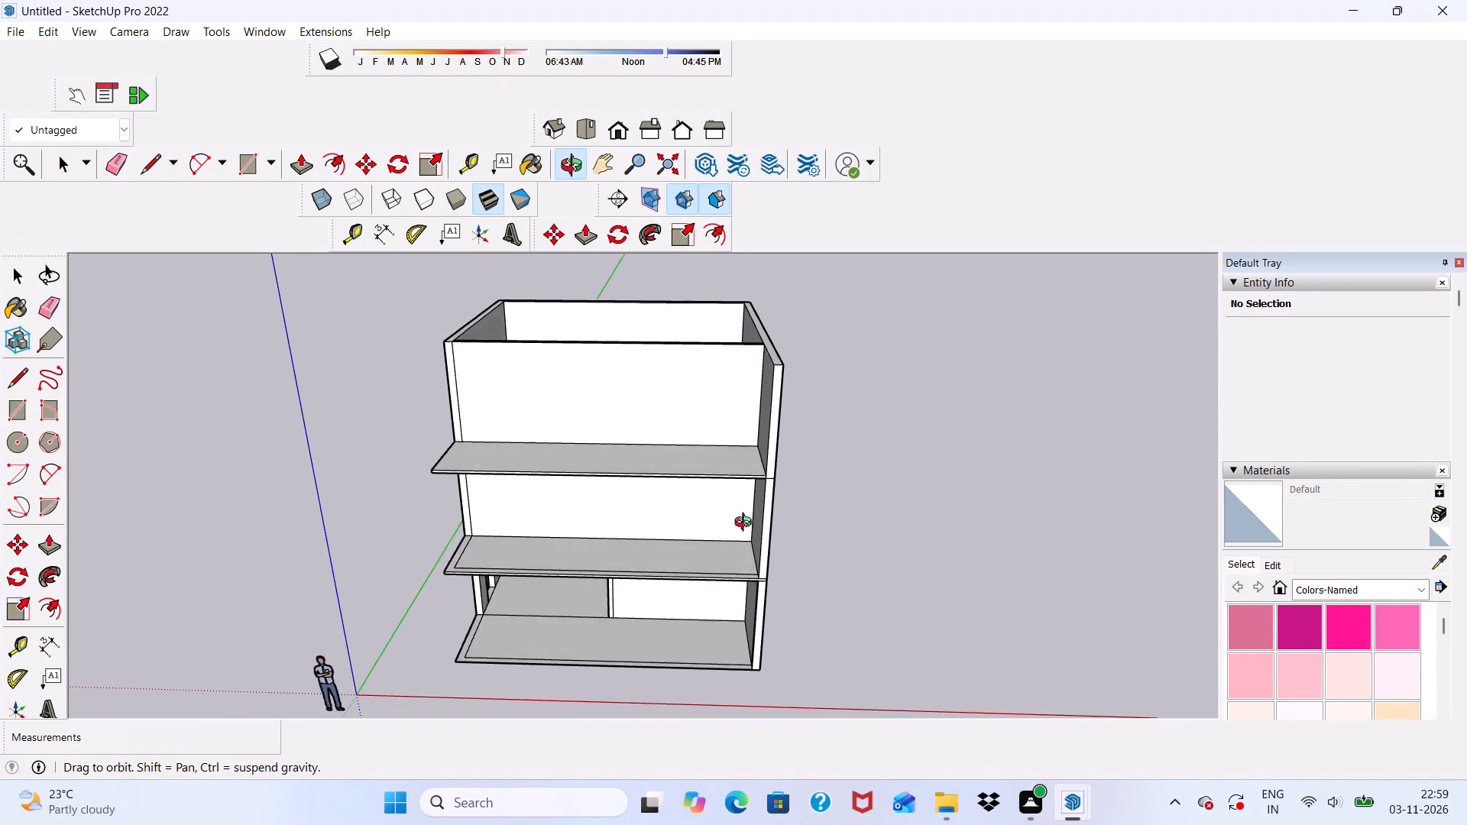
{"action": "middle_click_drag", "start_coordinate": [746, 524], "coordinate": [773, 591]}
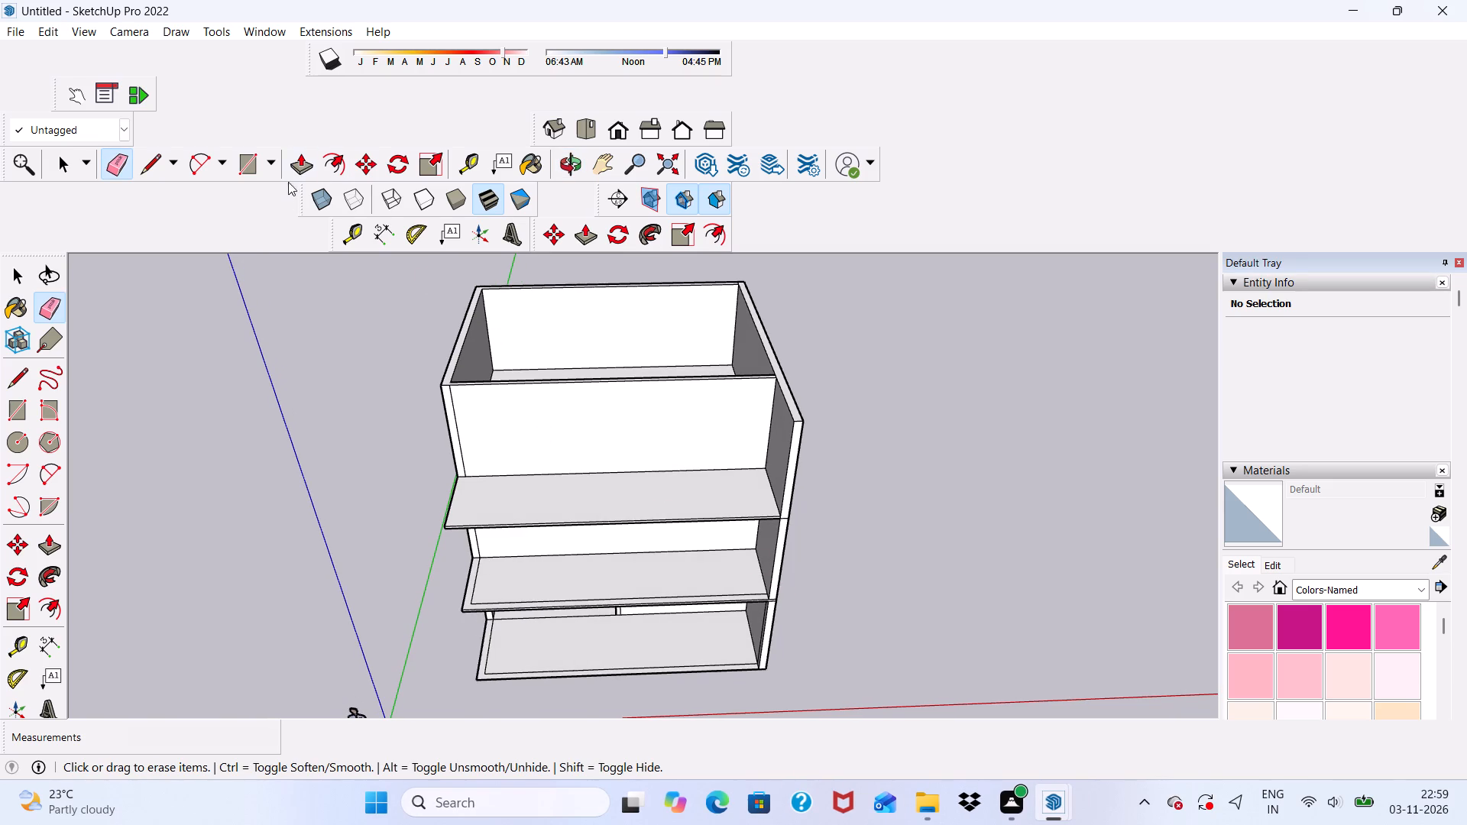
{"action": "left_click", "coordinate": [256, 168]}
{"action": "scroll", "coordinate": [465, 328], "scroll_direction": "down", "scroll_amount": 6}
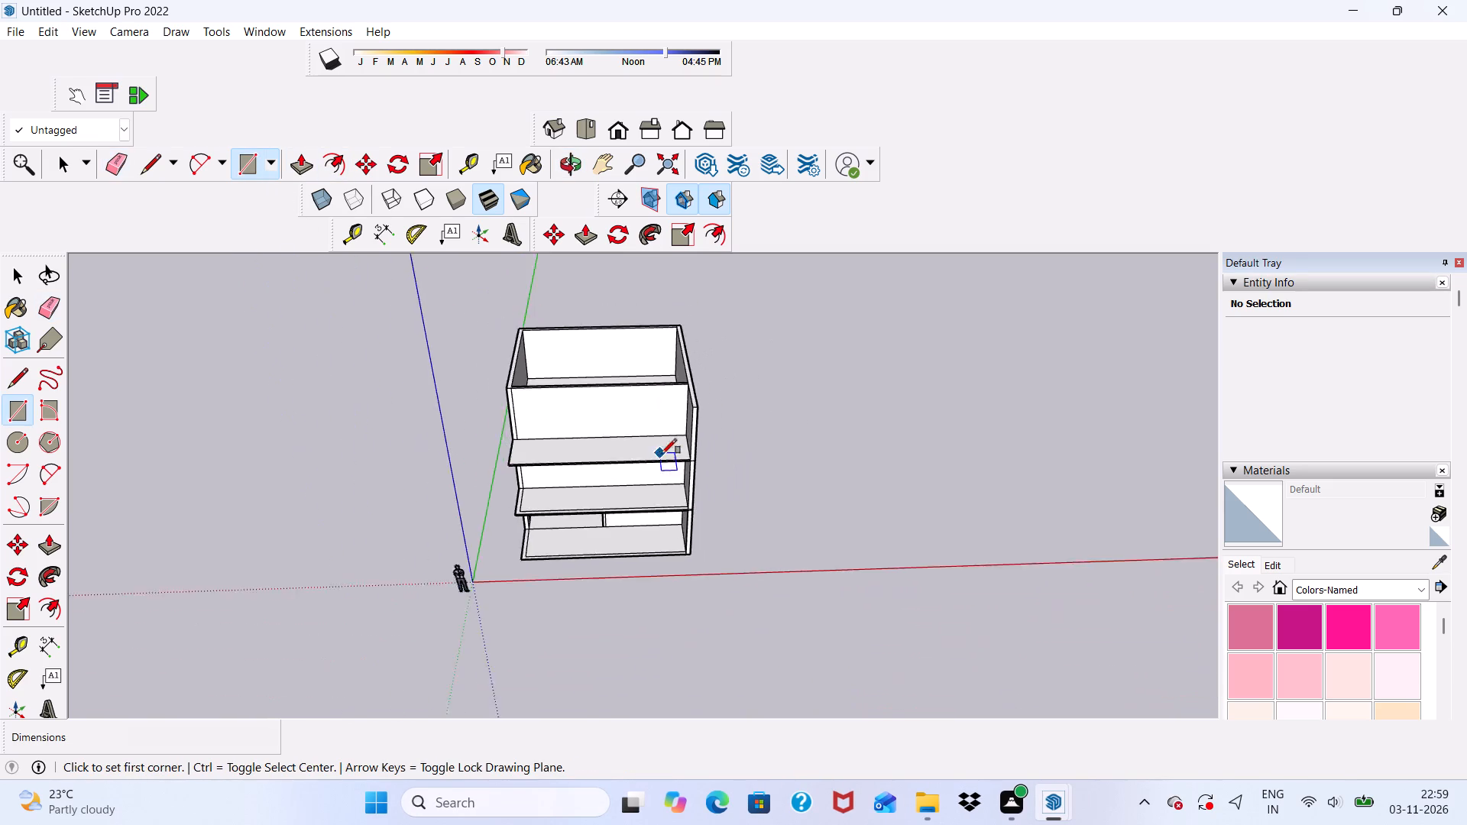
{"action": "middle_click_drag", "start_coordinate": [665, 456], "coordinate": [714, 635]}
{"action": "scroll", "coordinate": [491, 369], "scroll_direction": "up", "scroll_amount": 10}
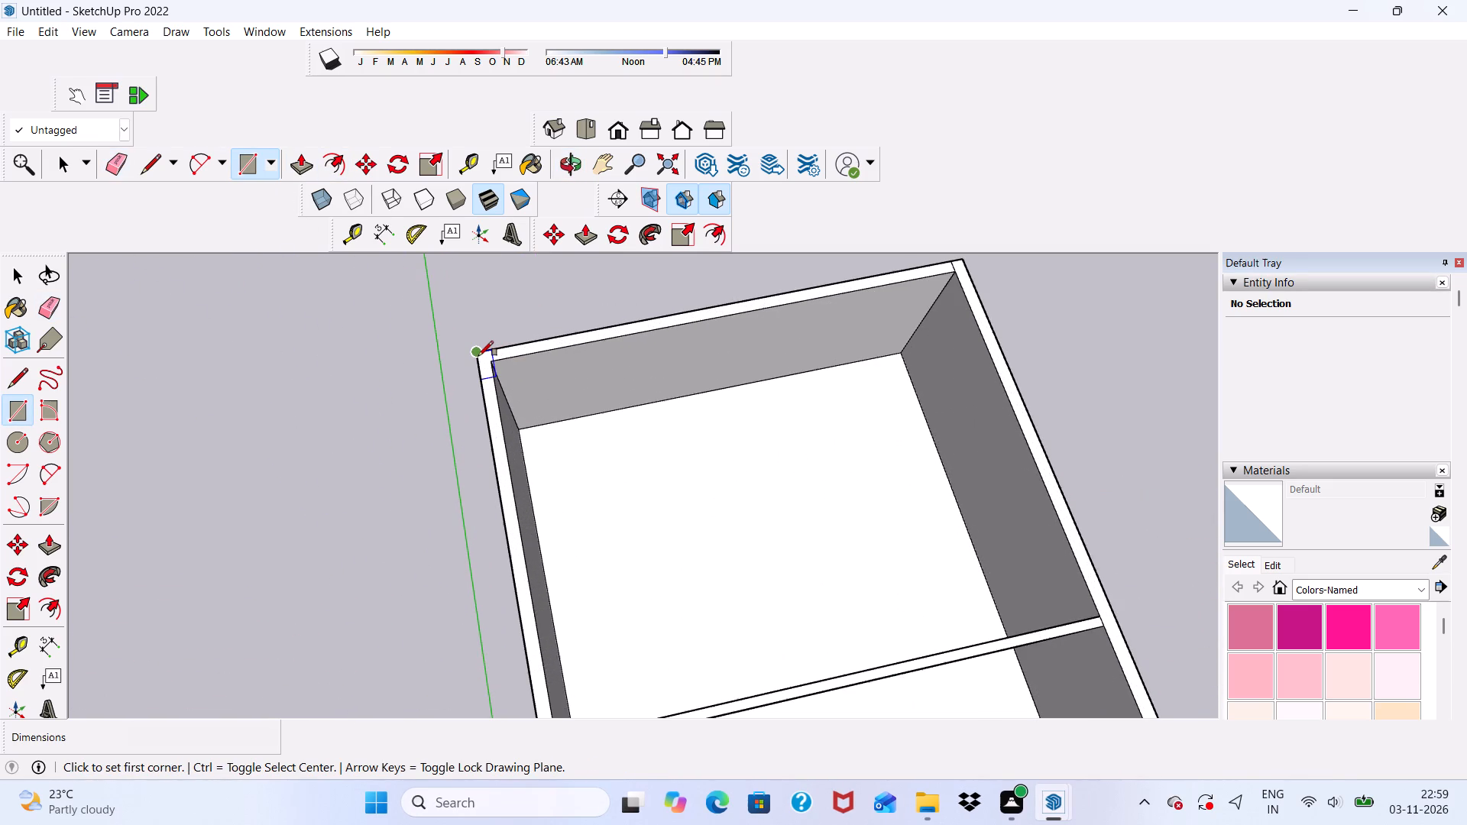
{"action": "left_click", "coordinate": [478, 356]}
{"action": "scroll", "coordinate": [669, 422], "scroll_direction": "down", "scroll_amount": 4}
{"action": "scroll", "coordinate": [830, 466], "scroll_direction": "down", "scroll_amount": 2}
{"action": "scroll", "coordinate": [903, 573], "scroll_direction": "up", "scroll_amount": 4}
{"action": "scroll", "coordinate": [708, 406], "scroll_direction": "down", "scroll_amount": 3}
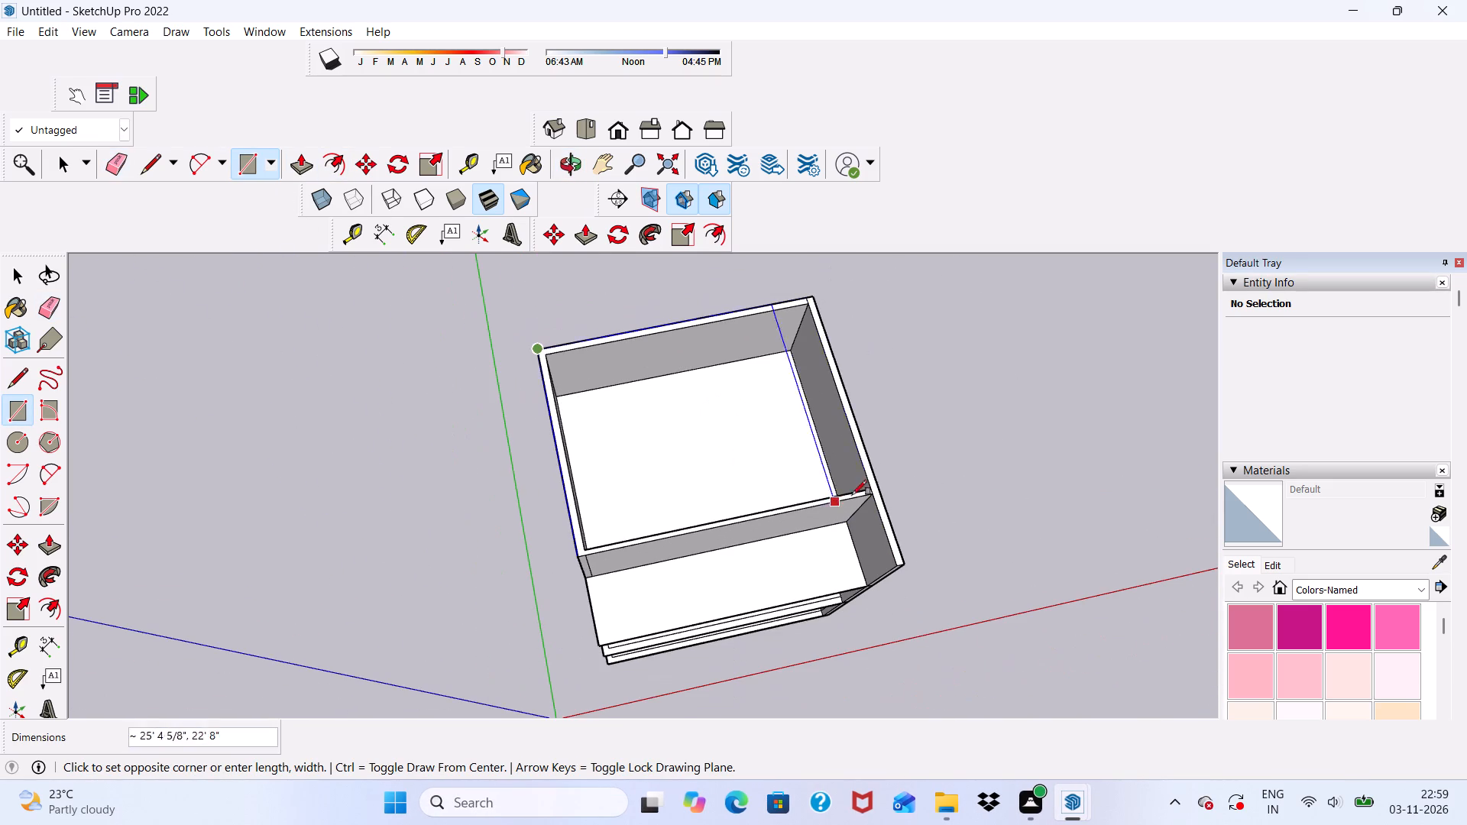
{"action": "middle_click_drag", "start_coordinate": [913, 557], "coordinate": [836, 435]}
{"action": "scroll", "coordinate": [849, 514], "scroll_direction": "up", "scroll_amount": 6}
{"action": "scroll", "coordinate": [860, 510], "scroll_direction": "down", "scroll_amount": 1}
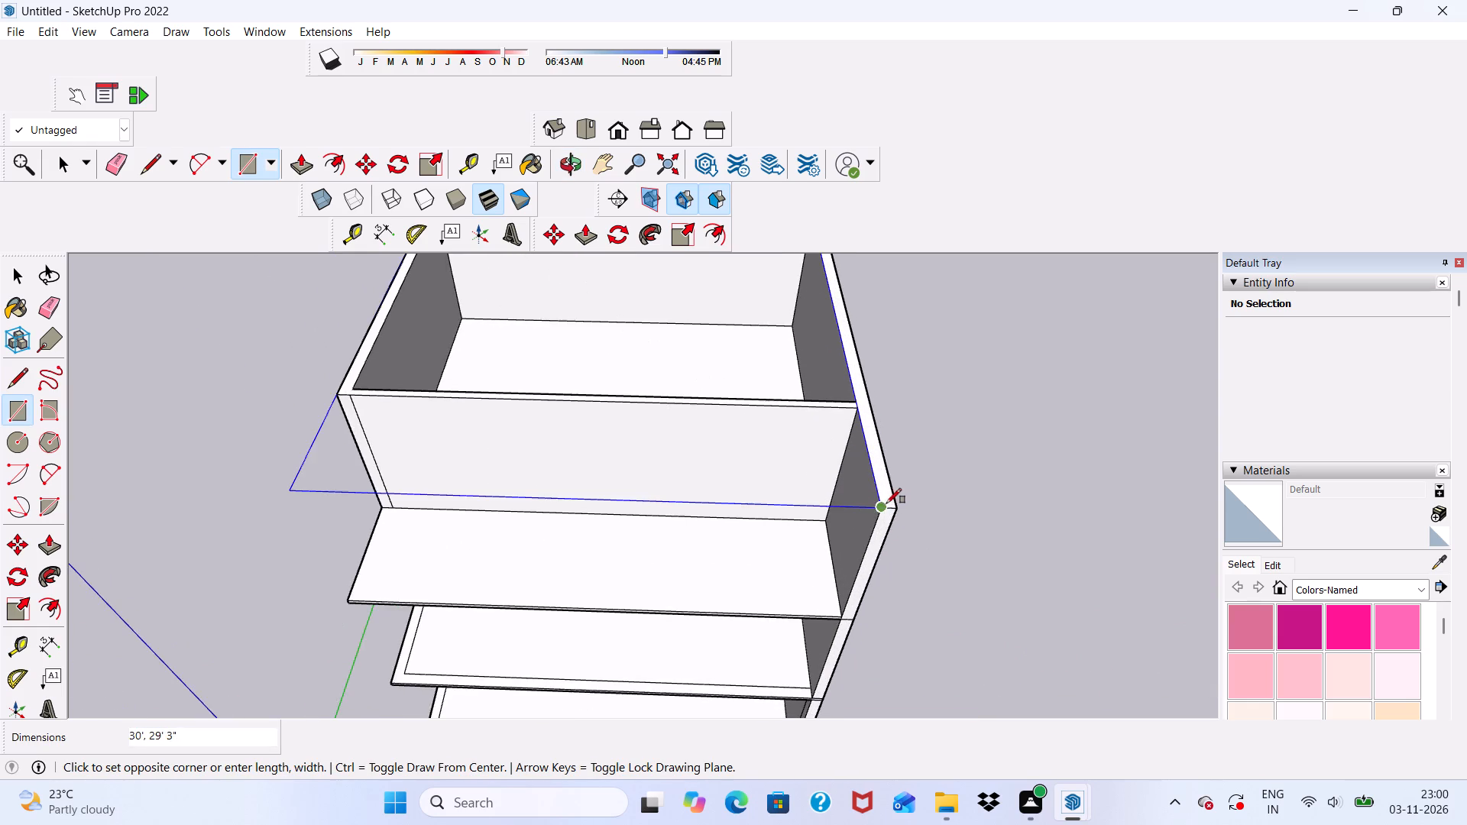
{"action": "scroll", "coordinate": [892, 505], "scroll_direction": "up", "scroll_amount": 2}
{"action": "left_click", "coordinate": [892, 510]}
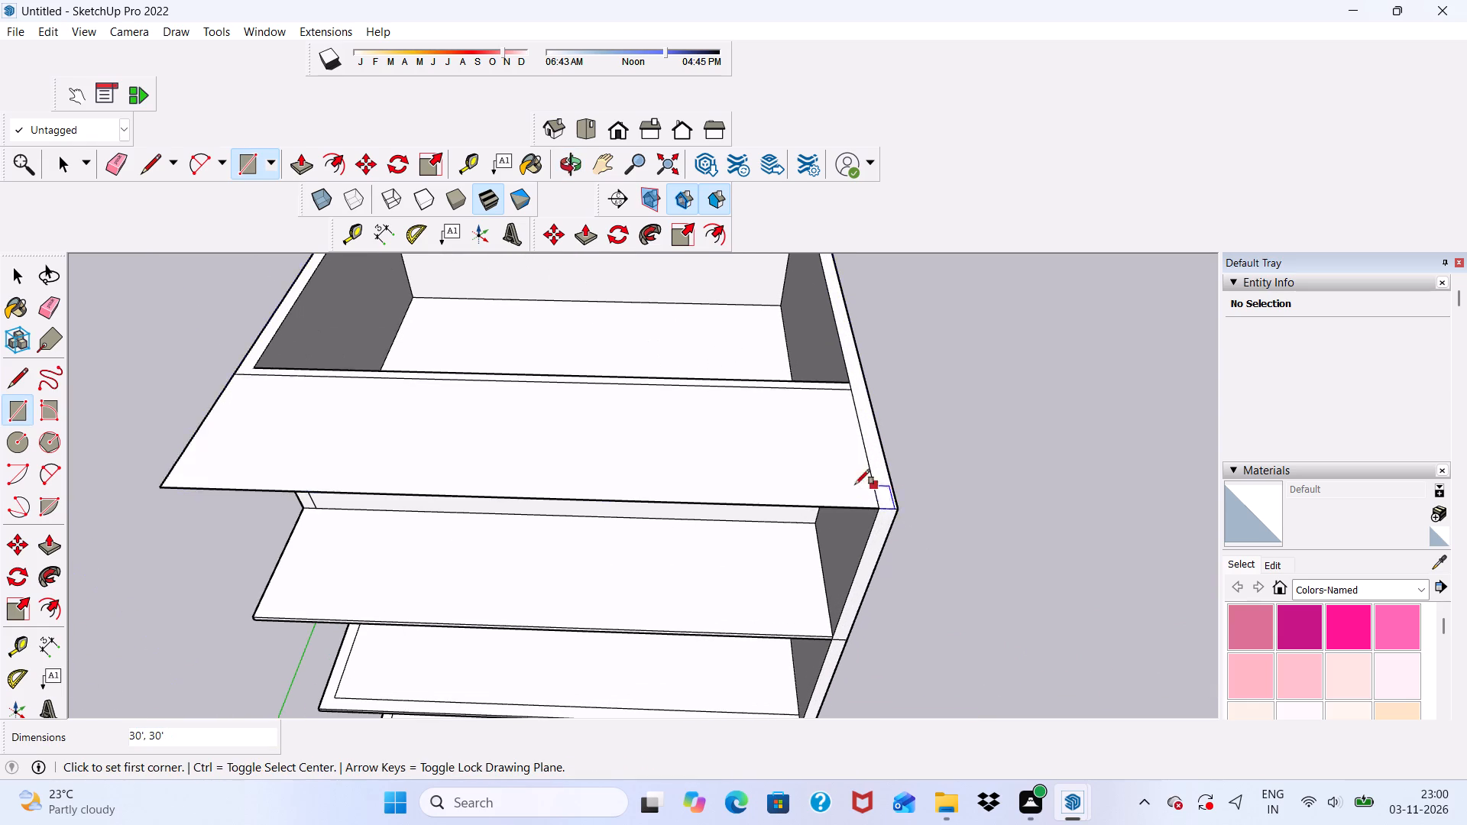
Draw a rectangle about 22' 8" by 16' 9" from the rear left corner to the partition's front edge, covering the open rear room.
{"action": "scroll", "coordinate": [843, 485], "scroll_direction": "down", "scroll_amount": 4}
{"action": "middle_click_drag", "start_coordinate": [836, 514], "coordinate": [909, 529]}
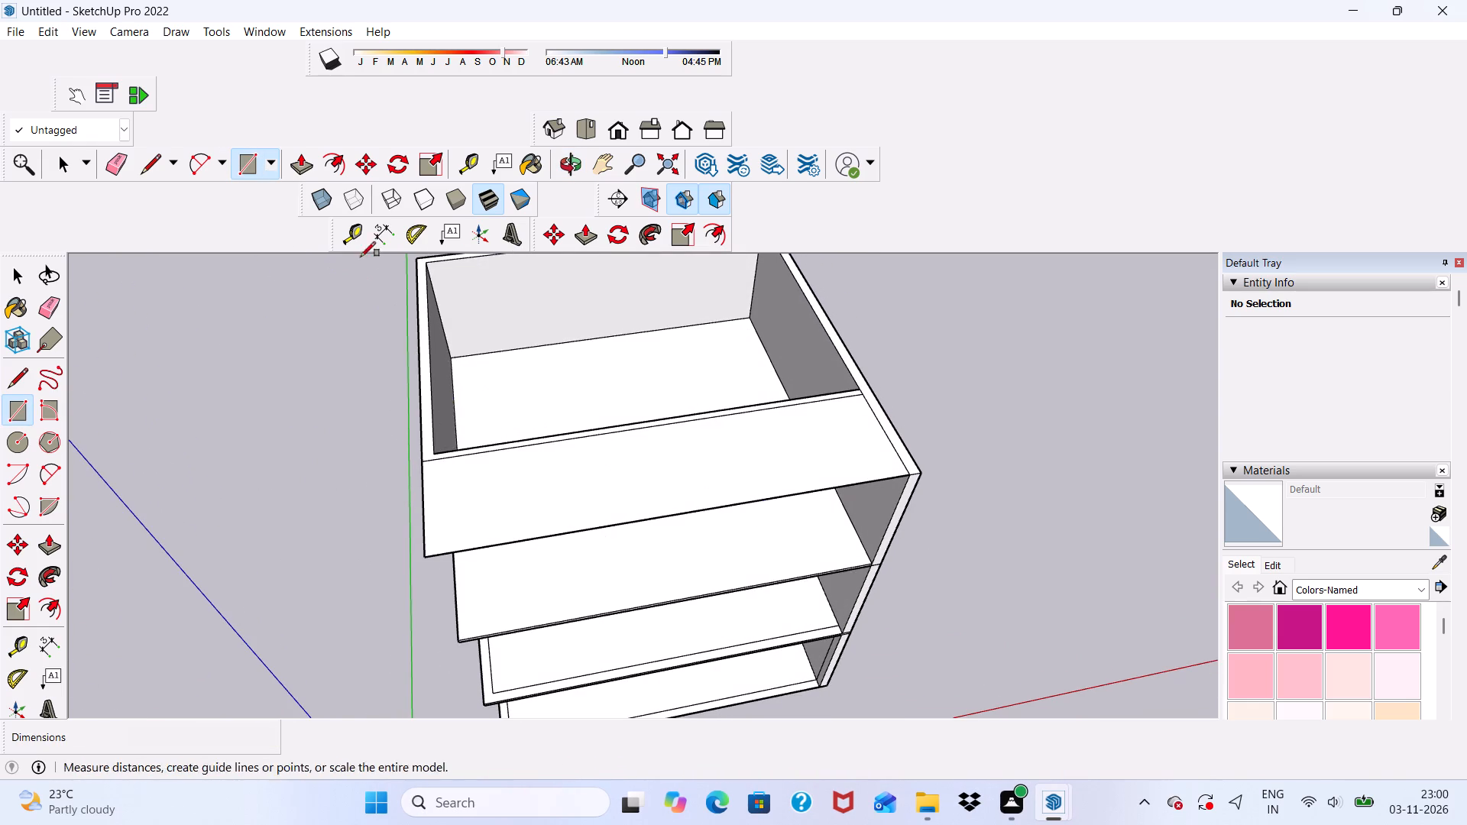
{"action": "scroll", "coordinate": [465, 379], "scroll_direction": "down", "scroll_amount": 5}
{"action": "scroll", "coordinate": [540, 448], "scroll_direction": "down", "scroll_amount": 2}
{"action": "scroll", "coordinate": [470, 422], "scroll_direction": "up", "scroll_amount": 4}
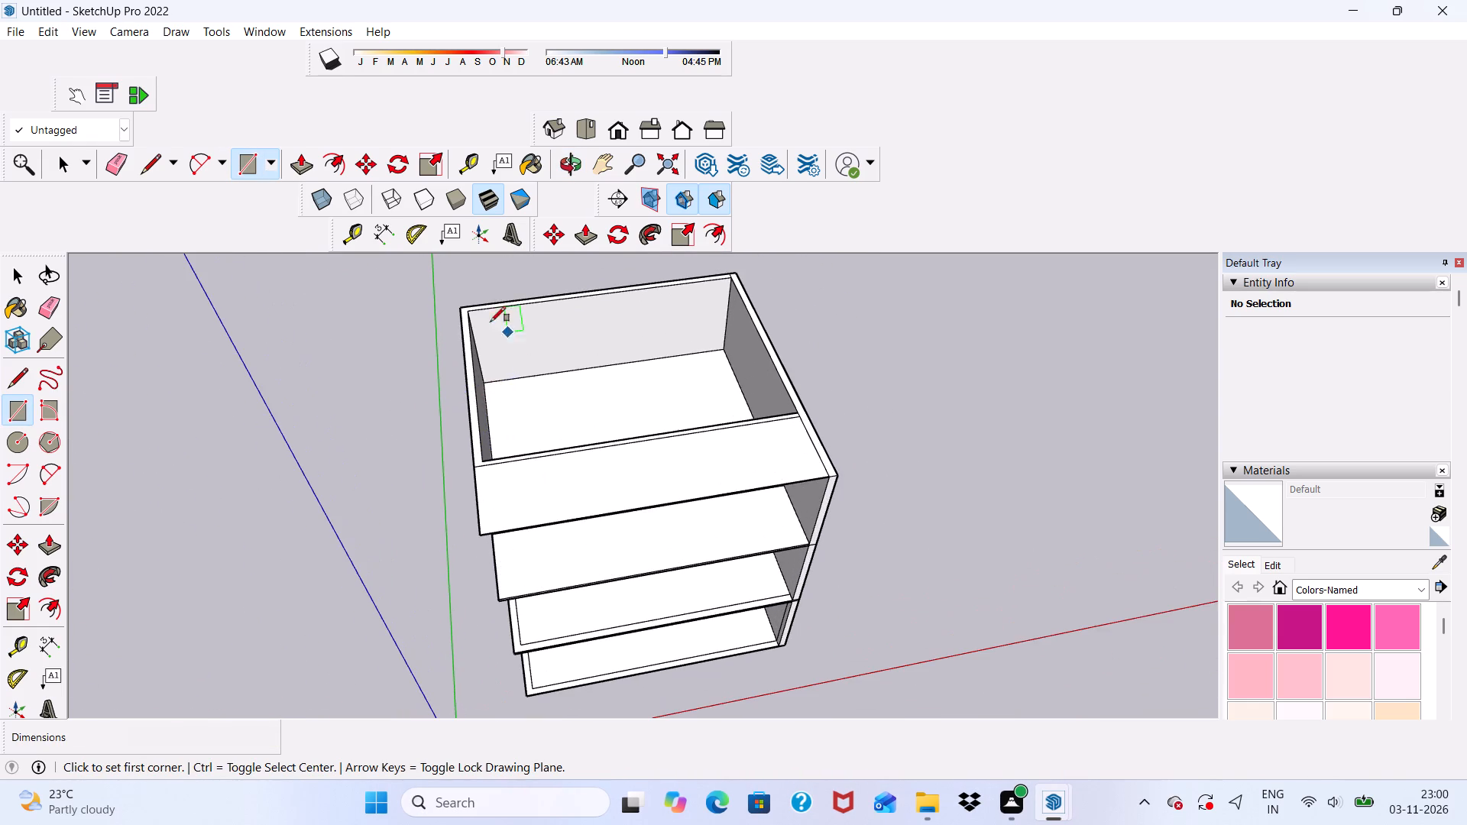
{"action": "scroll", "coordinate": [477, 317], "scroll_direction": "up", "scroll_amount": 4}
{"action": "left_click", "coordinate": [458, 309]}
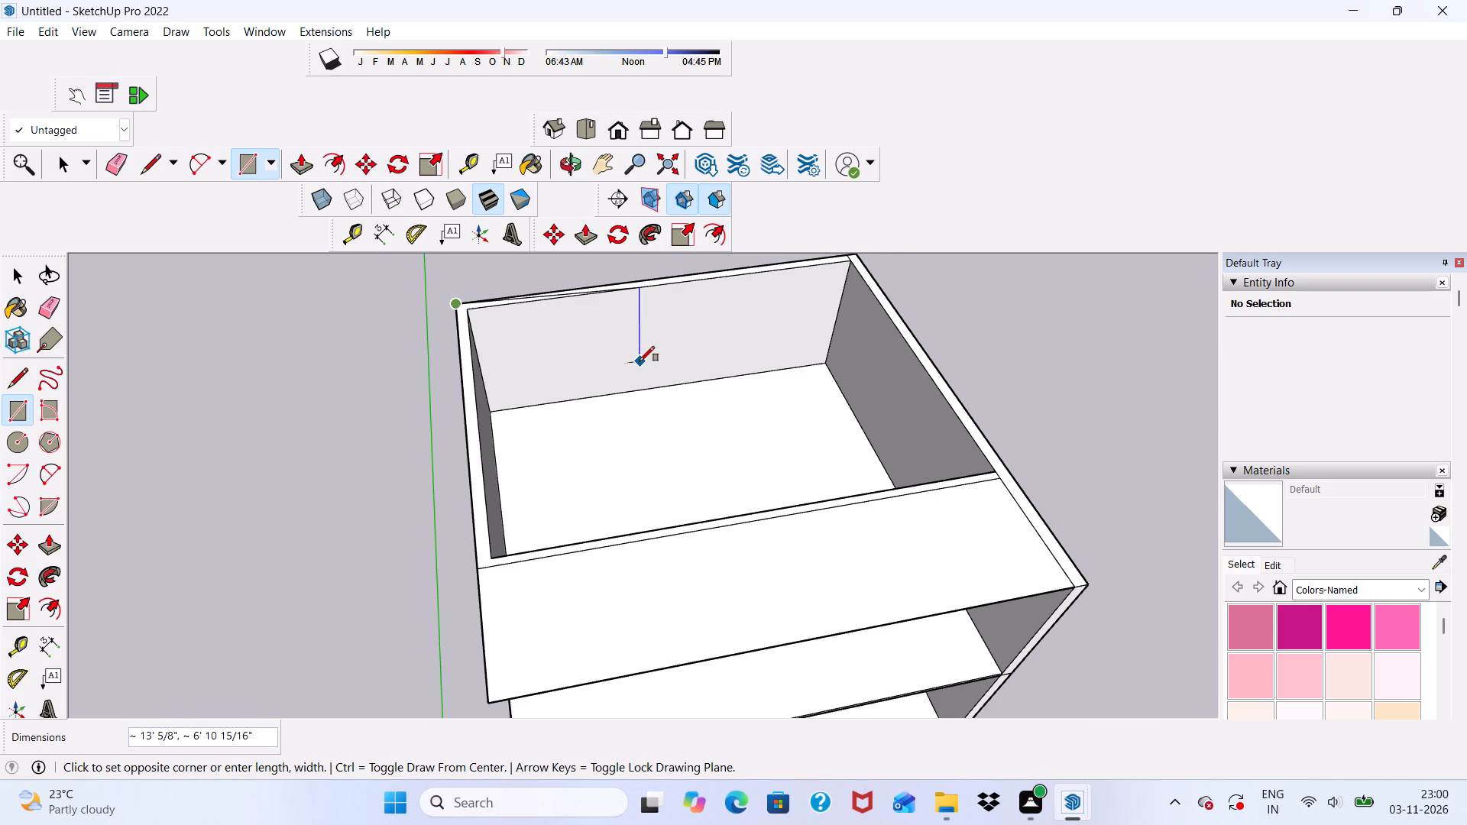
{"action": "scroll", "coordinate": [640, 361], "scroll_direction": "up", "scroll_amount": 1}
{"action": "scroll", "coordinate": [811, 555], "scroll_direction": "up", "scroll_amount": 2}
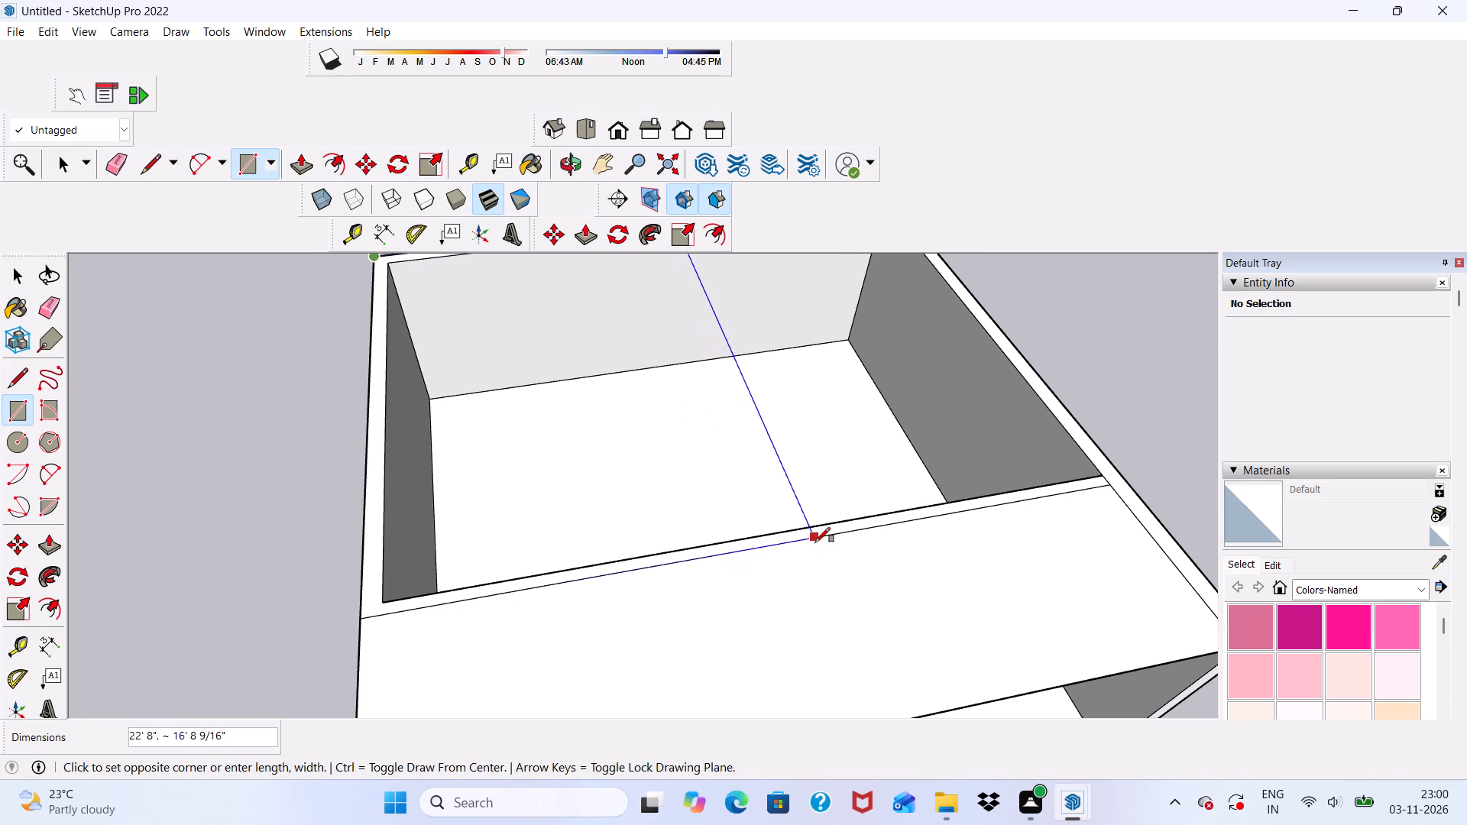
{"action": "left_click", "coordinate": [815, 542]}
Erase the line dividing the rear roof face and its short ends across the partition and rear wall tops.
{"action": "scroll", "coordinate": [699, 493], "scroll_direction": "down", "scroll_amount": 5}
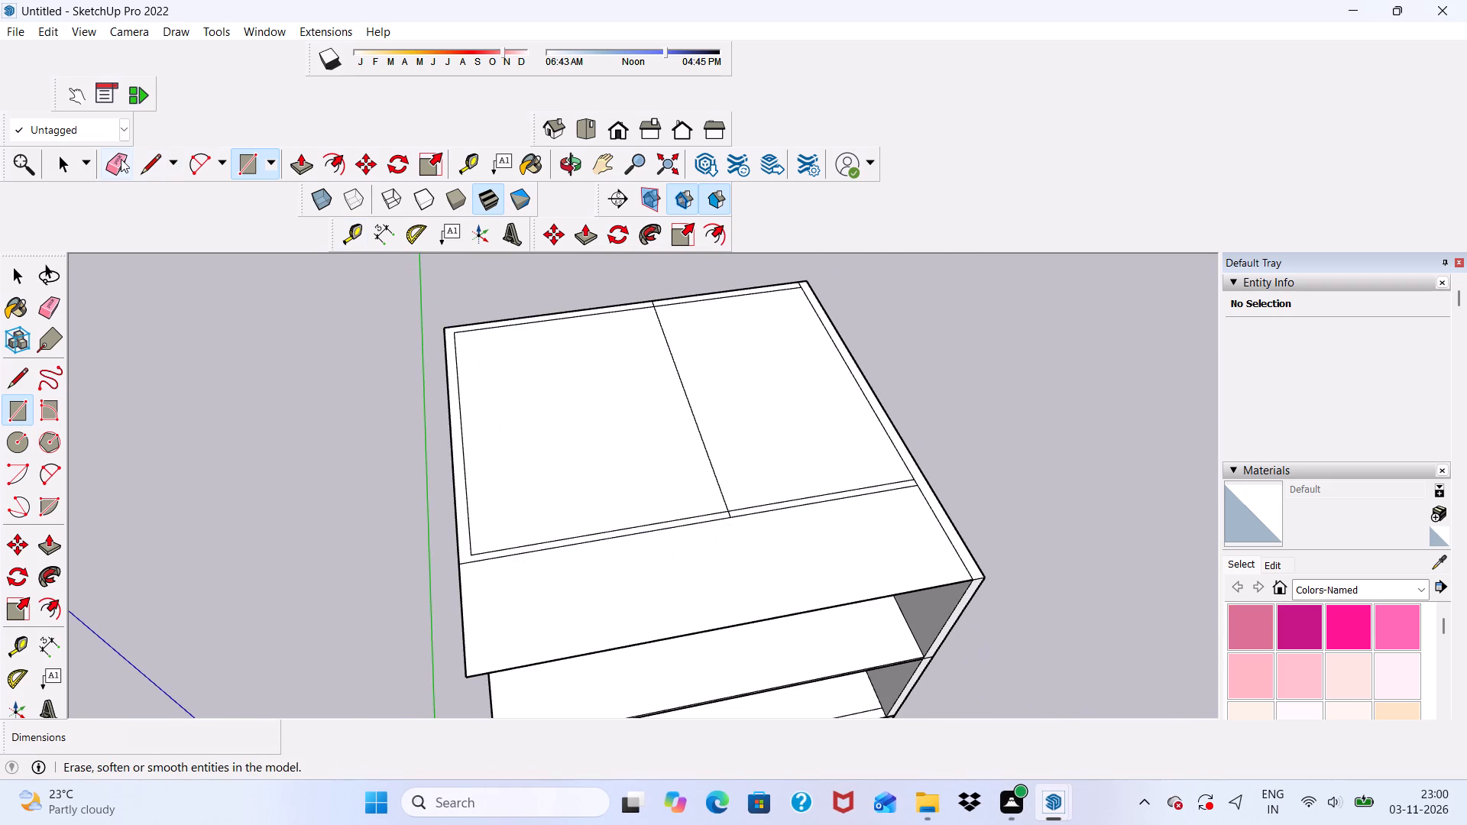
{"action": "left_click", "coordinate": [121, 159]}
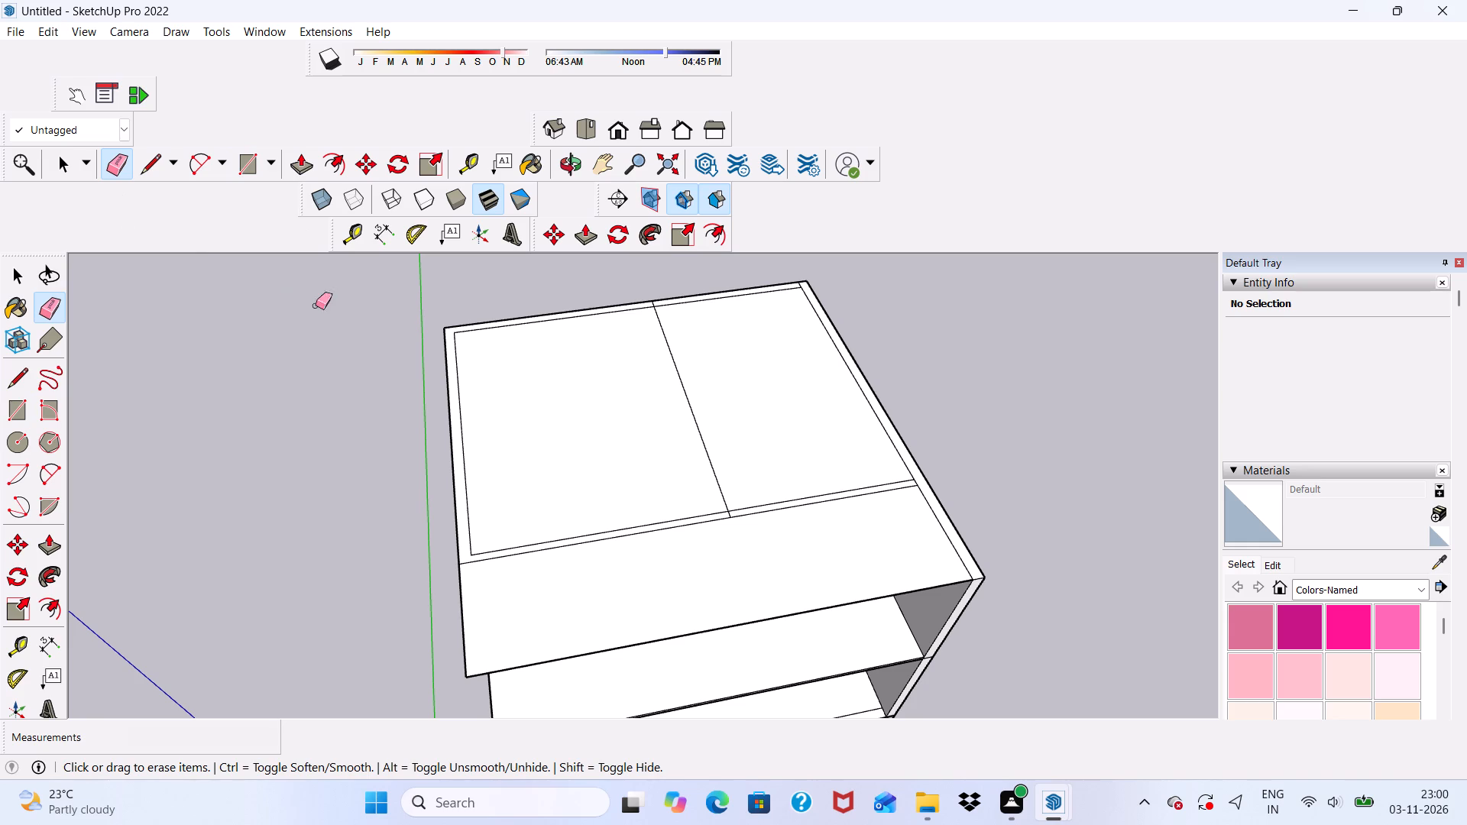
{"action": "left_click_drag", "start_coordinate": [698, 442], "coordinate": [725, 438]}
{"action": "scroll", "coordinate": [737, 508], "scroll_direction": "up", "scroll_amount": 5}
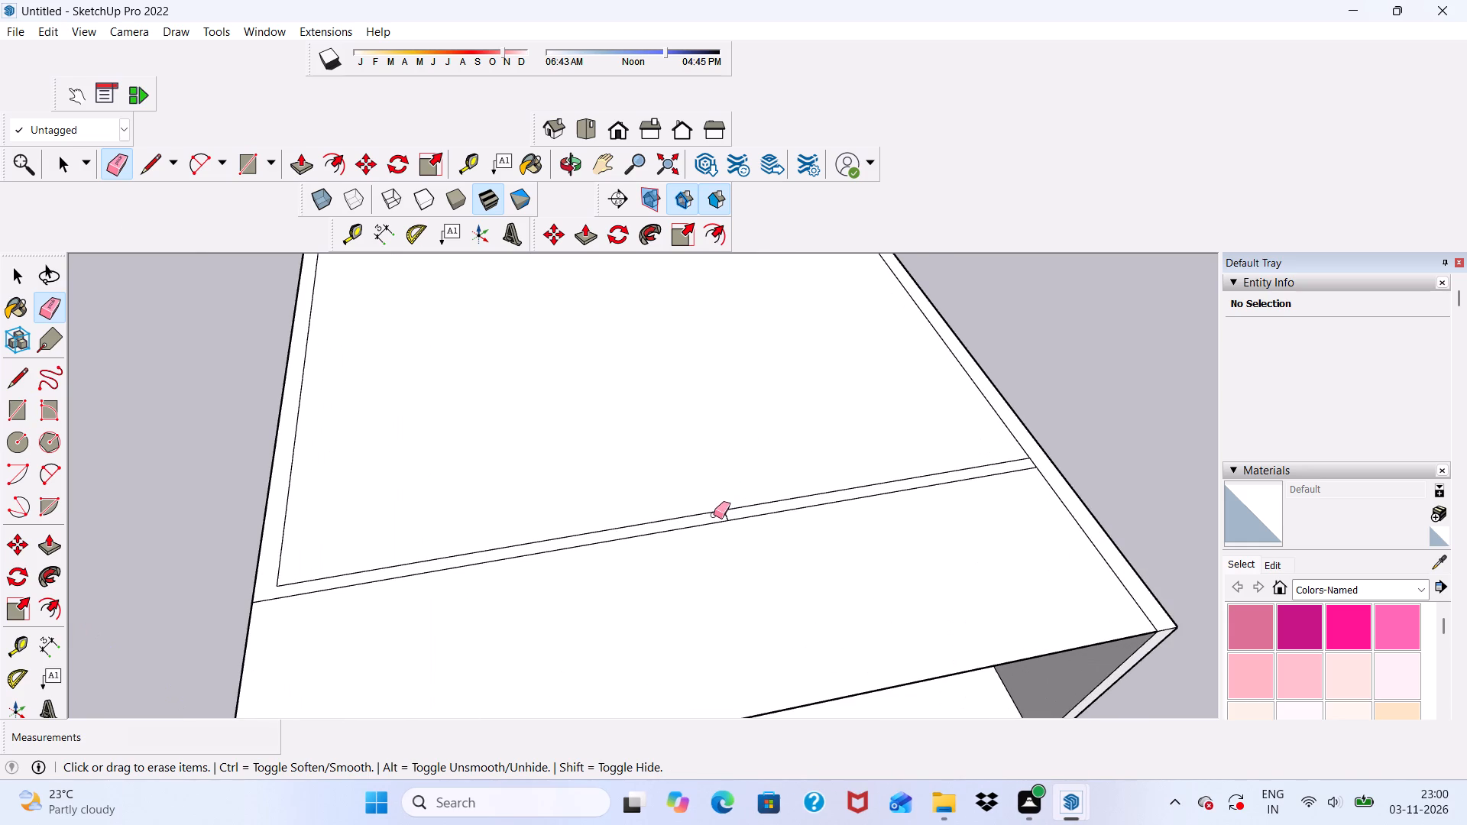
{"action": "left_click_drag", "start_coordinate": [714, 515], "coordinate": [730, 516]}
{"action": "scroll", "coordinate": [700, 446], "scroll_direction": "down", "scroll_amount": 5}
{"action": "scroll", "coordinate": [640, 262], "scroll_direction": "up", "scroll_amount": 9}
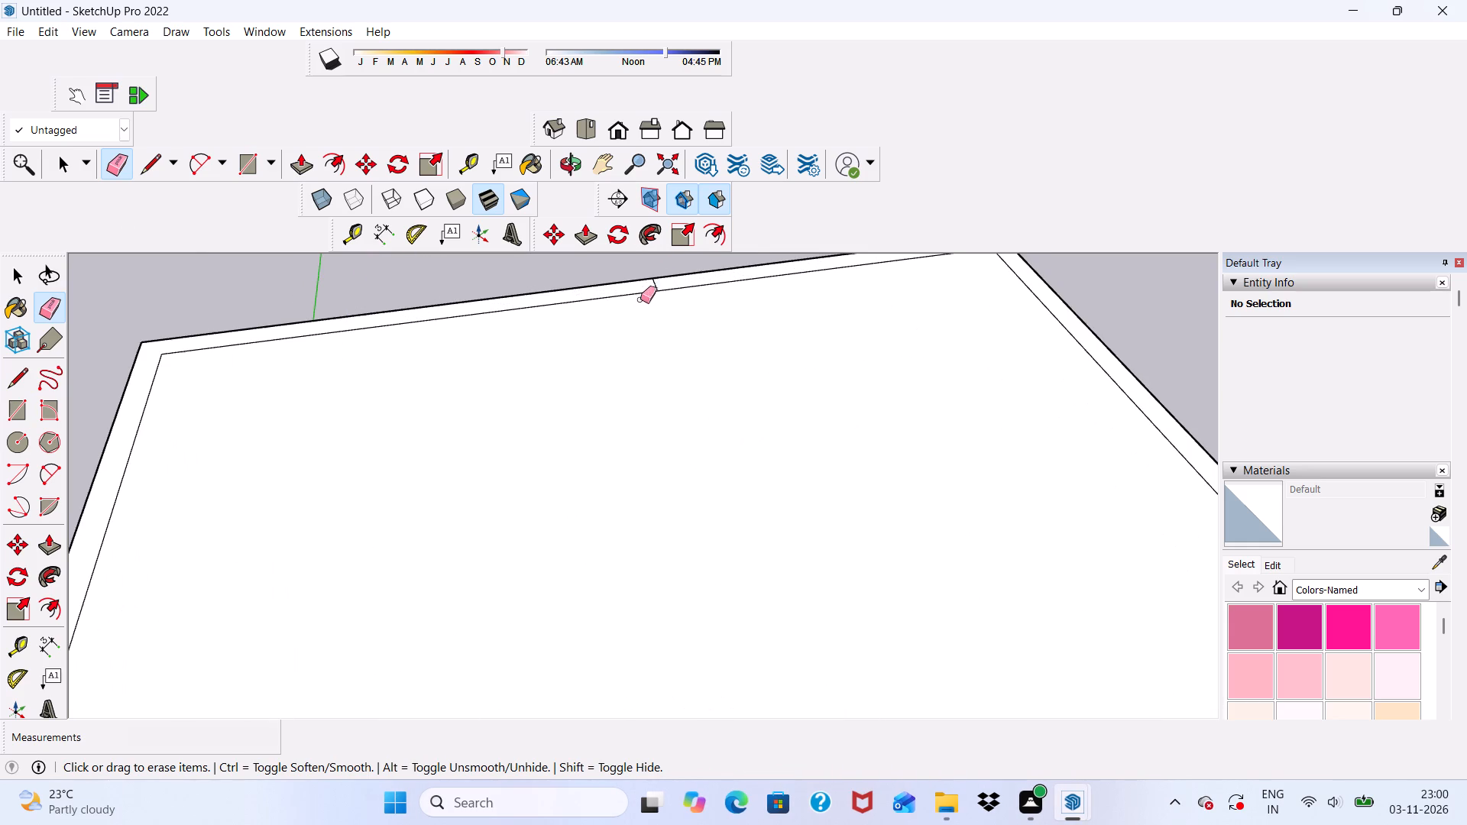
{"action": "left_click", "coordinate": [656, 289]}
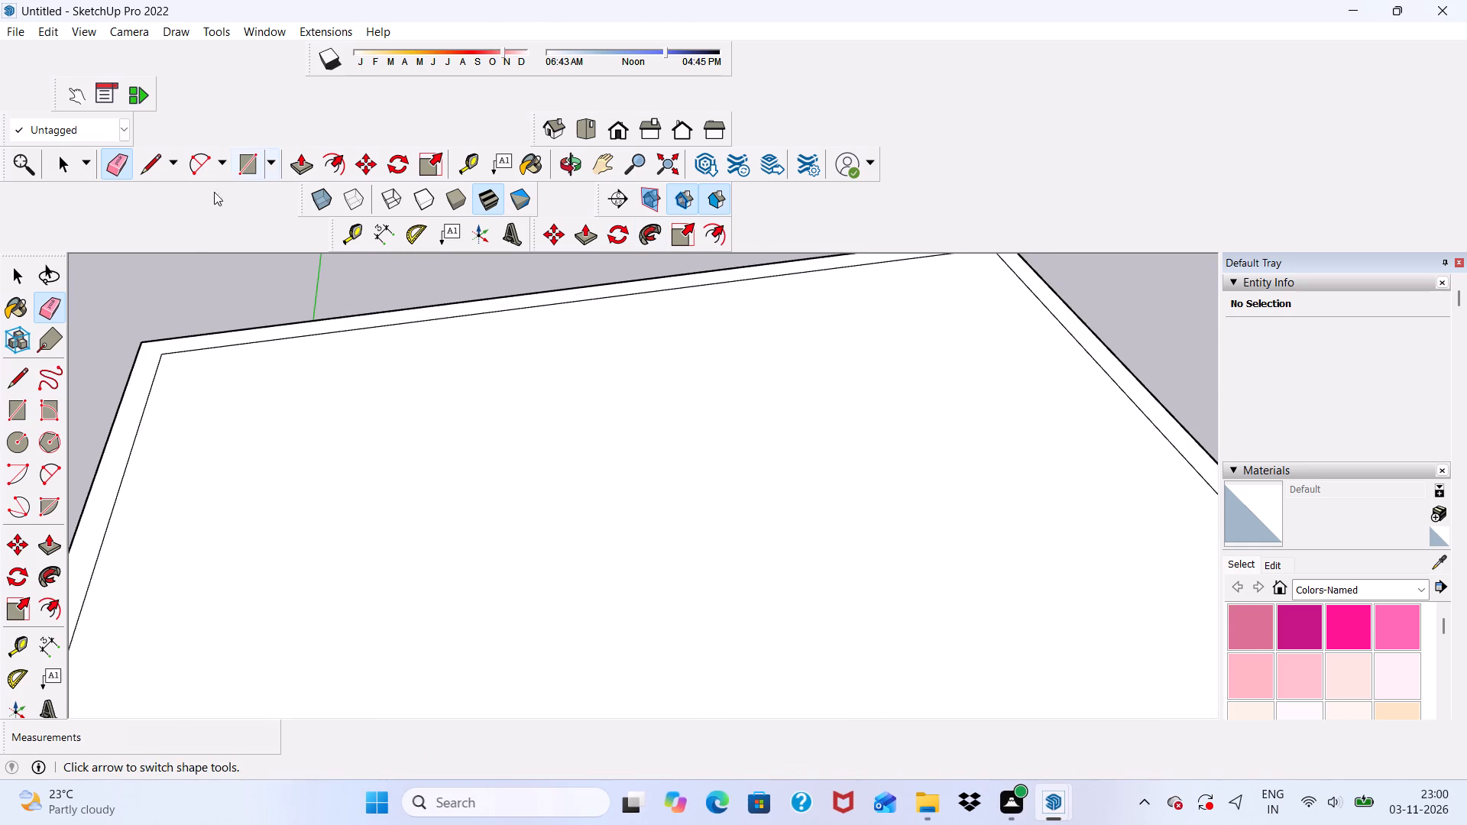
Erase the short line across the wall outline at the roof's rear right corner.
{"action": "scroll", "coordinate": [39, 434], "scroll_direction": "down", "scroll_amount": 1}
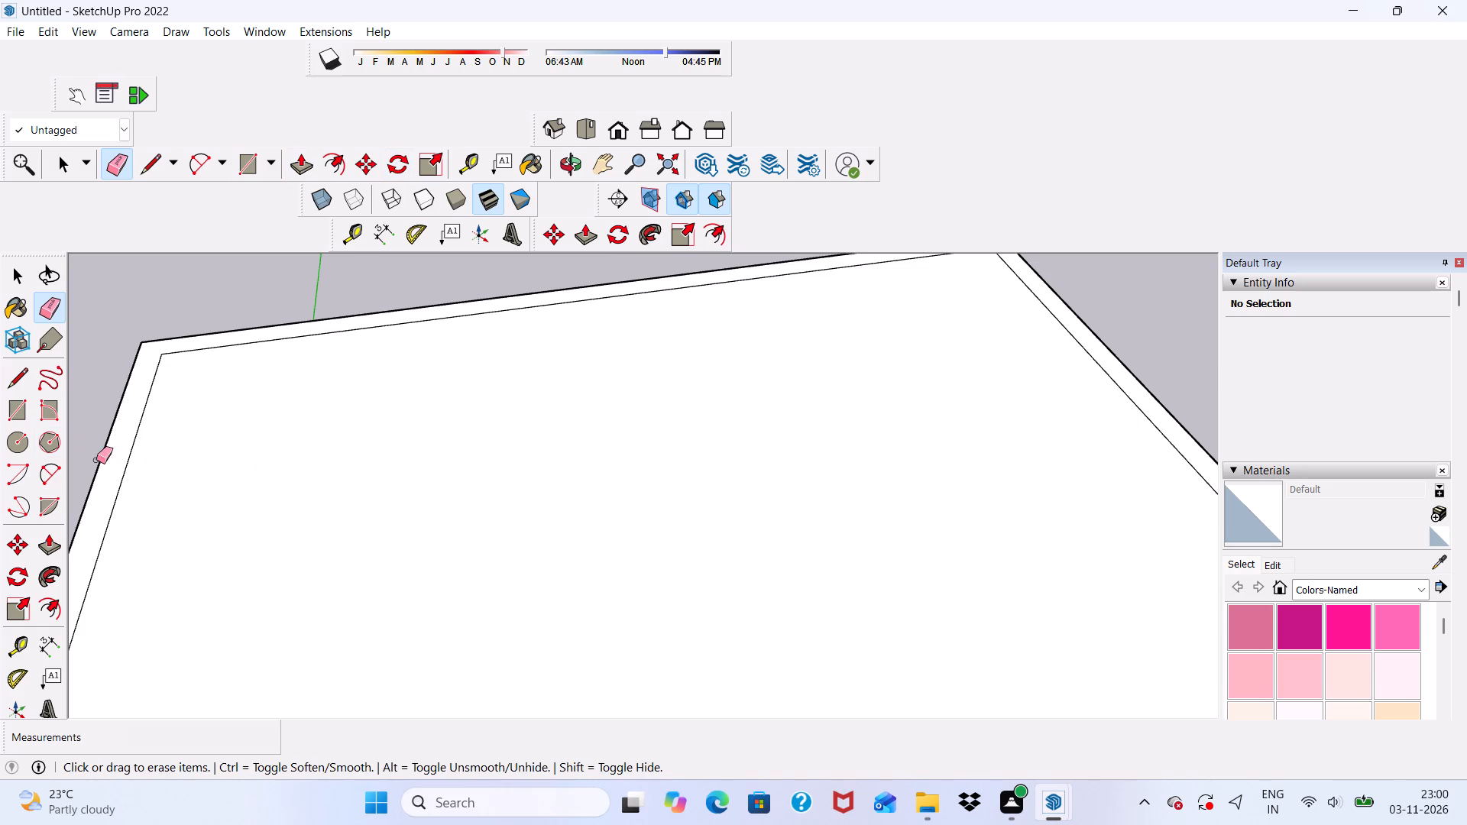
{"action": "scroll", "coordinate": [432, 367], "scroll_direction": "down", "scroll_amount": 4}
{"action": "key", "text": "space"}
{"action": "scroll", "coordinate": [412, 351], "scroll_direction": "down", "scroll_amount": 4}
{"action": "middle_click_drag", "start_coordinate": [501, 611], "coordinate": [461, 640]}
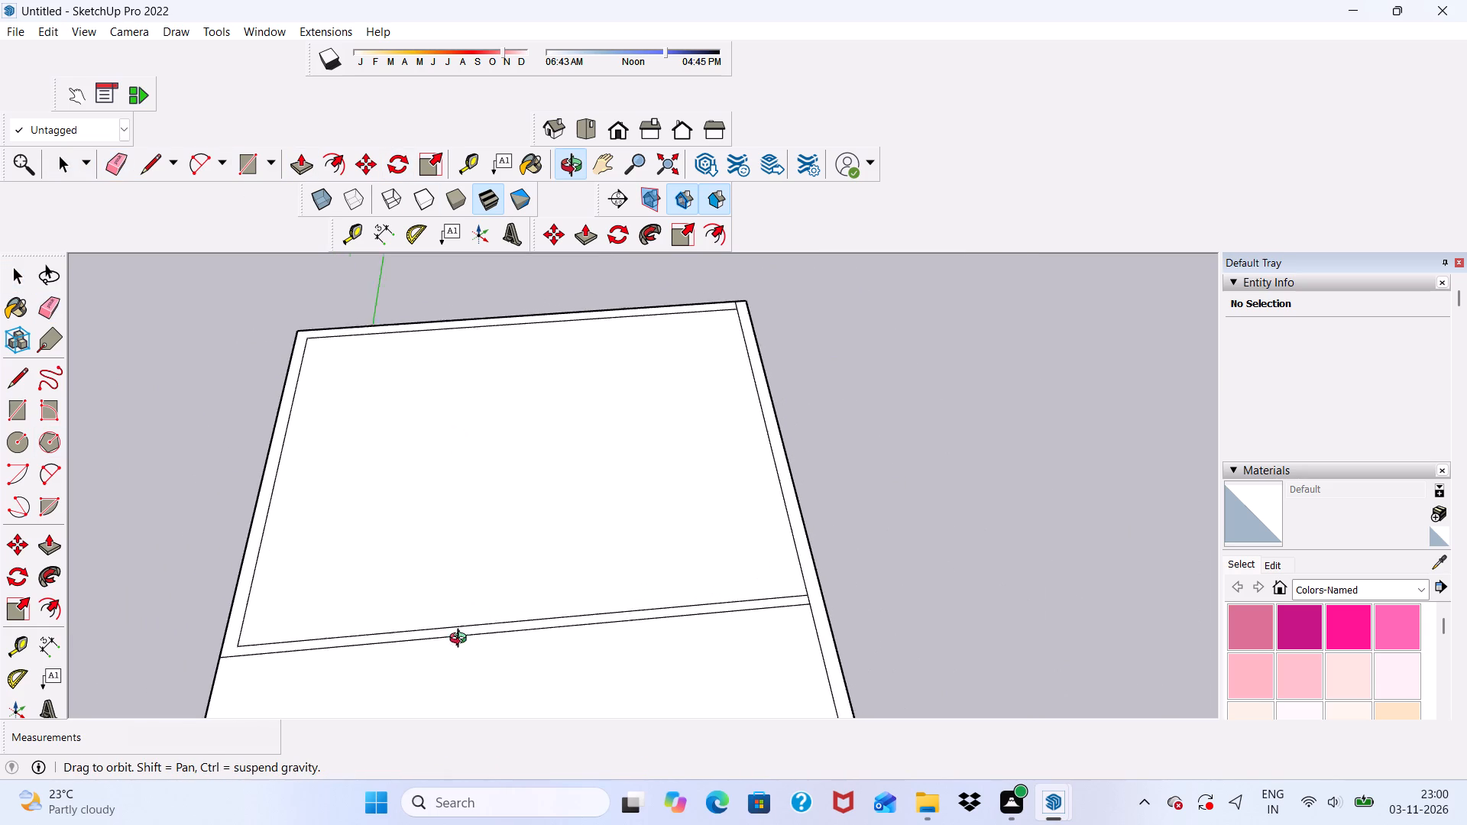
{"action": "middle_click_drag", "start_coordinate": [461, 640], "coordinate": [454, 638]}
{"action": "left_click", "coordinate": [116, 162]}
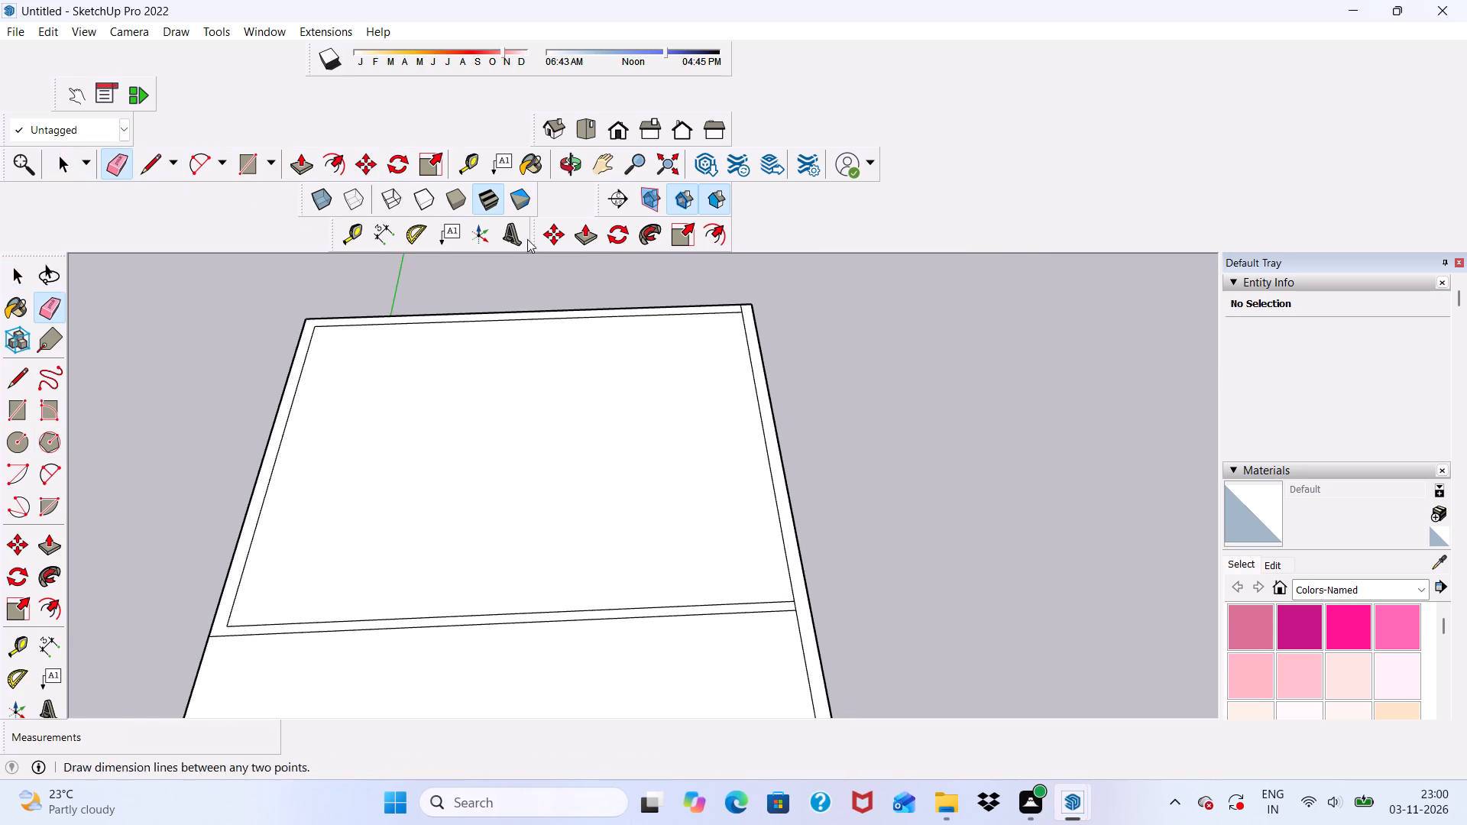
{"action": "scroll", "coordinate": [721, 300], "scroll_direction": "up", "scroll_amount": 9}
{"action": "left_click_drag", "start_coordinate": [743, 314], "coordinate": [759, 315]}
{"action": "scroll", "coordinate": [767, 277], "scroll_direction": "down", "scroll_amount": 10}
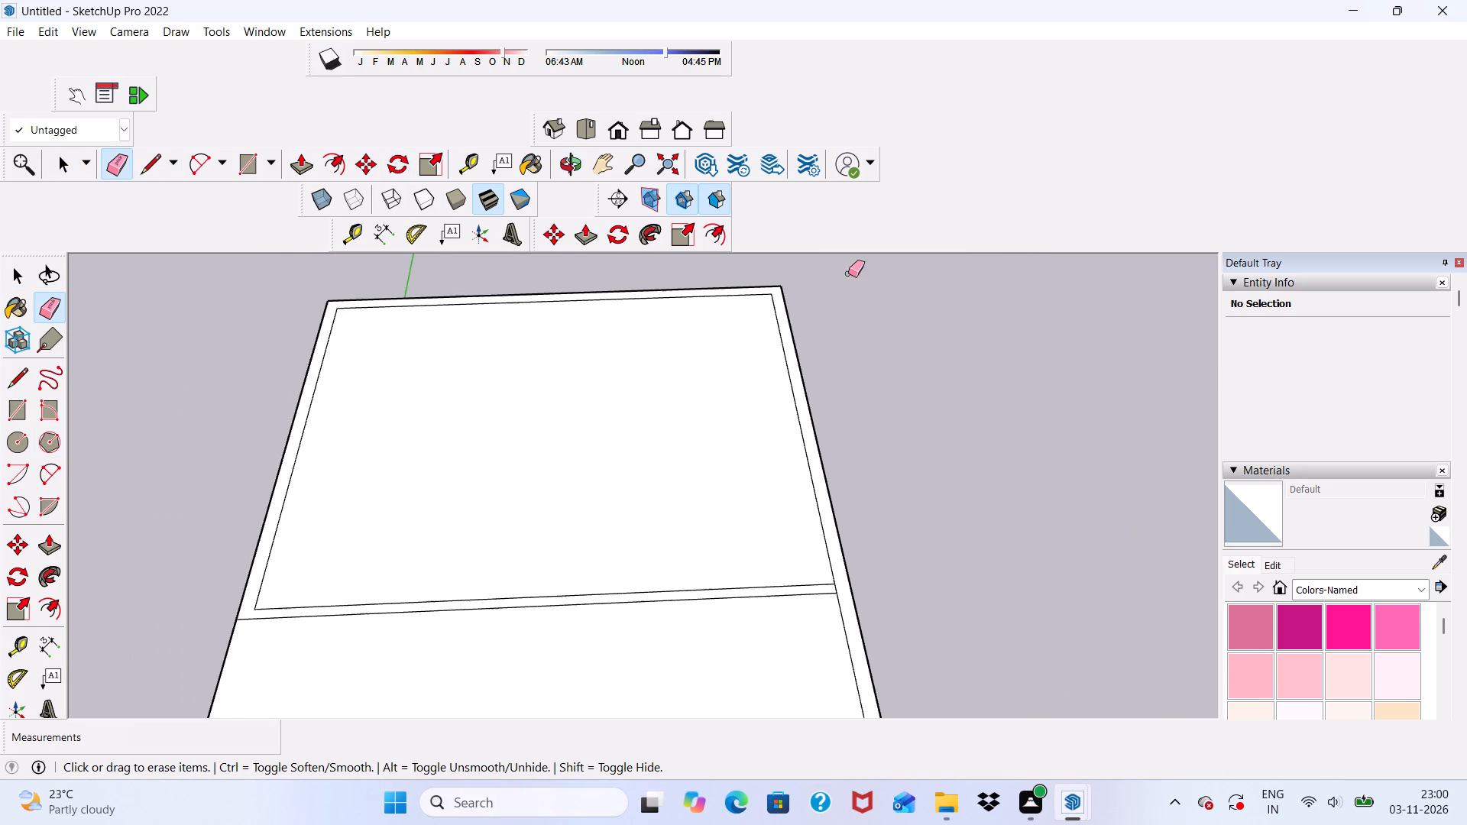
{"action": "key", "text": "space"}
{"action": "scroll", "coordinate": [857, 266], "scroll_direction": "down", "scroll_amount": 3}
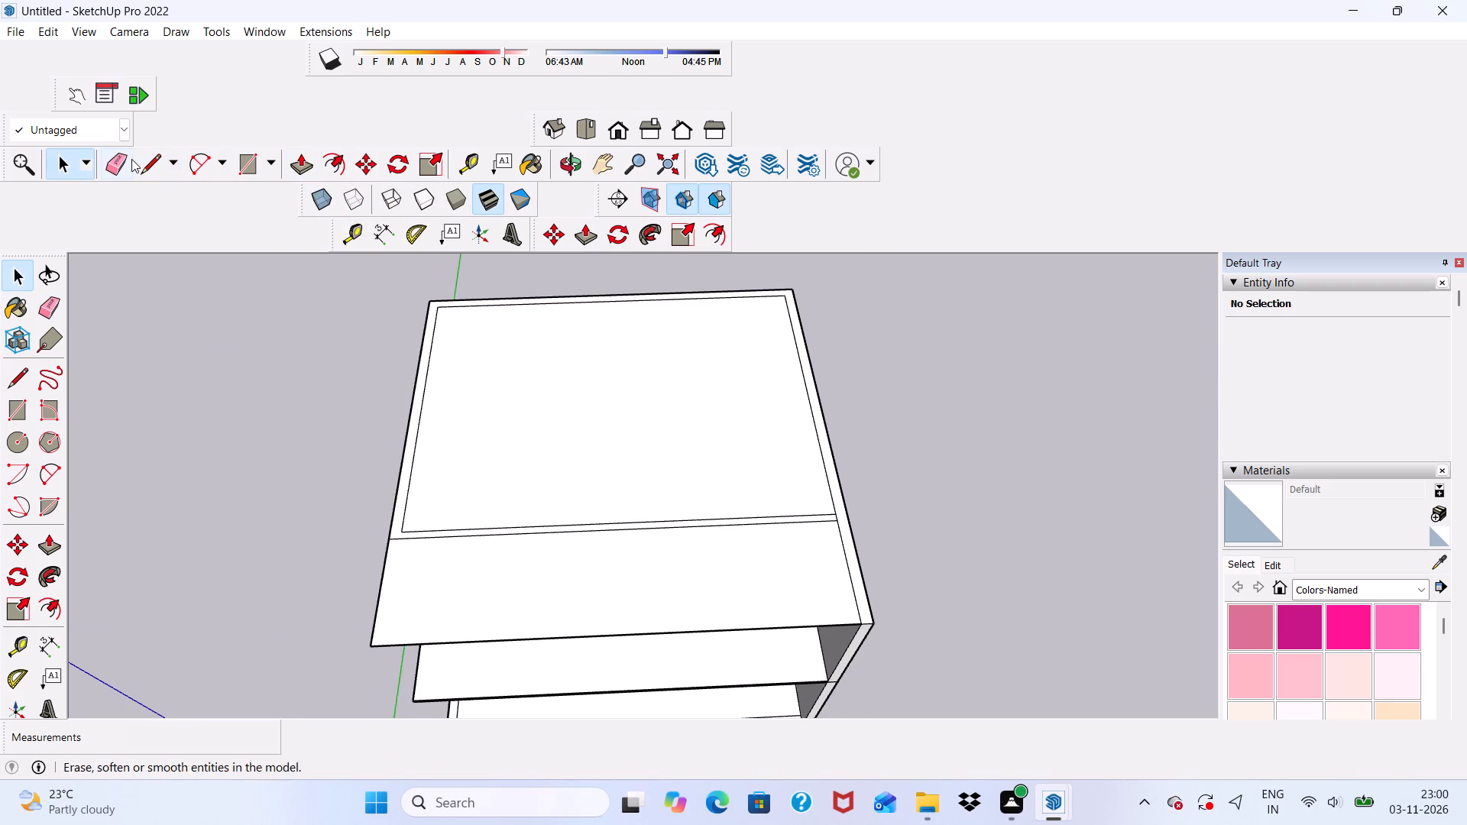
Push/Pull the connected wall and partition outline on the roof surface up 10'.
{"action": "left_click", "coordinate": [301, 157]}
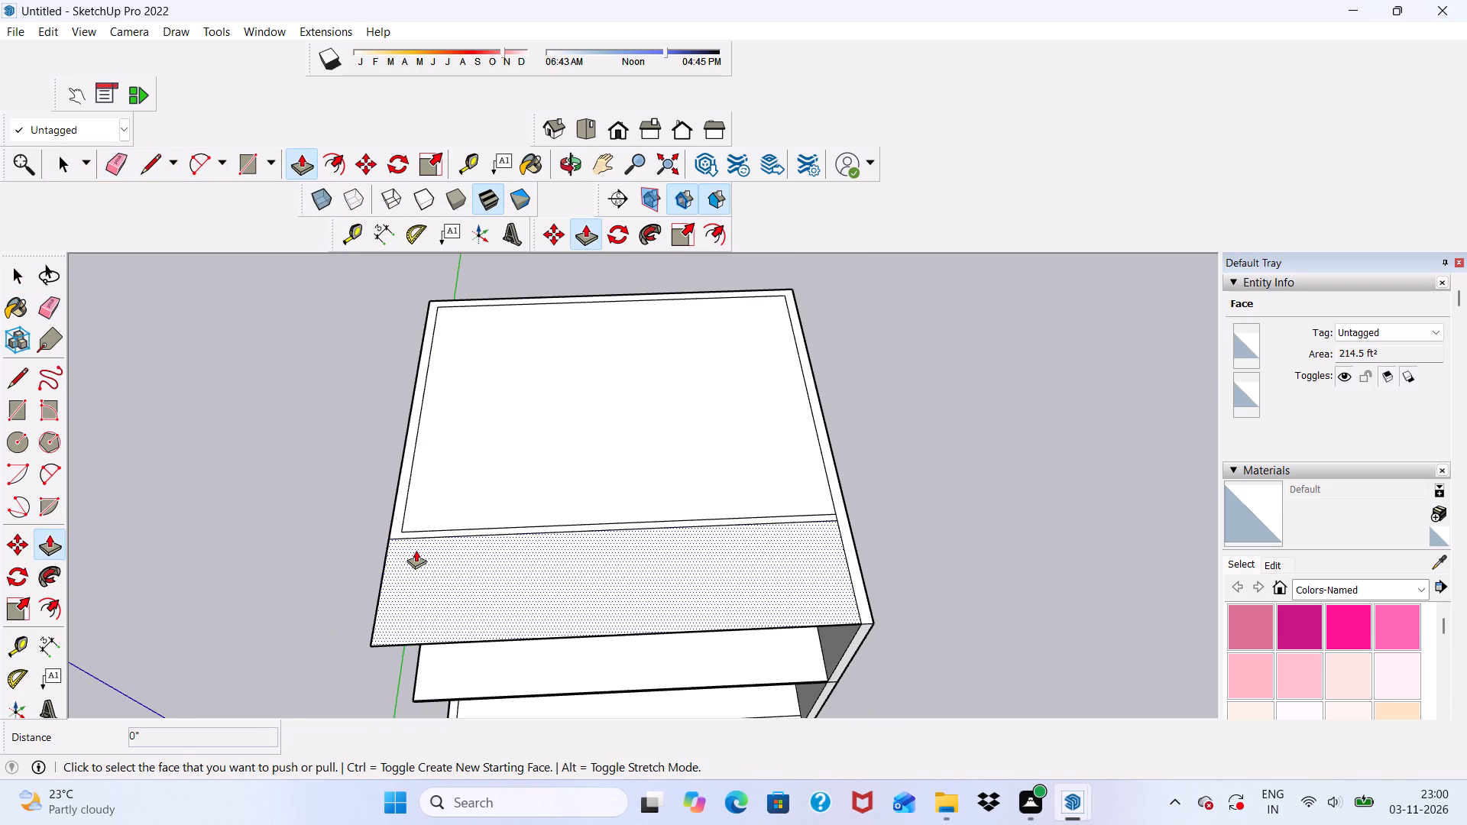
{"action": "scroll", "coordinate": [416, 550], "scroll_direction": "up", "scroll_amount": 8}
{"action": "left_click", "coordinate": [394, 519]}
{"action": "scroll", "coordinate": [313, 380], "scroll_direction": "down", "scroll_amount": 4}
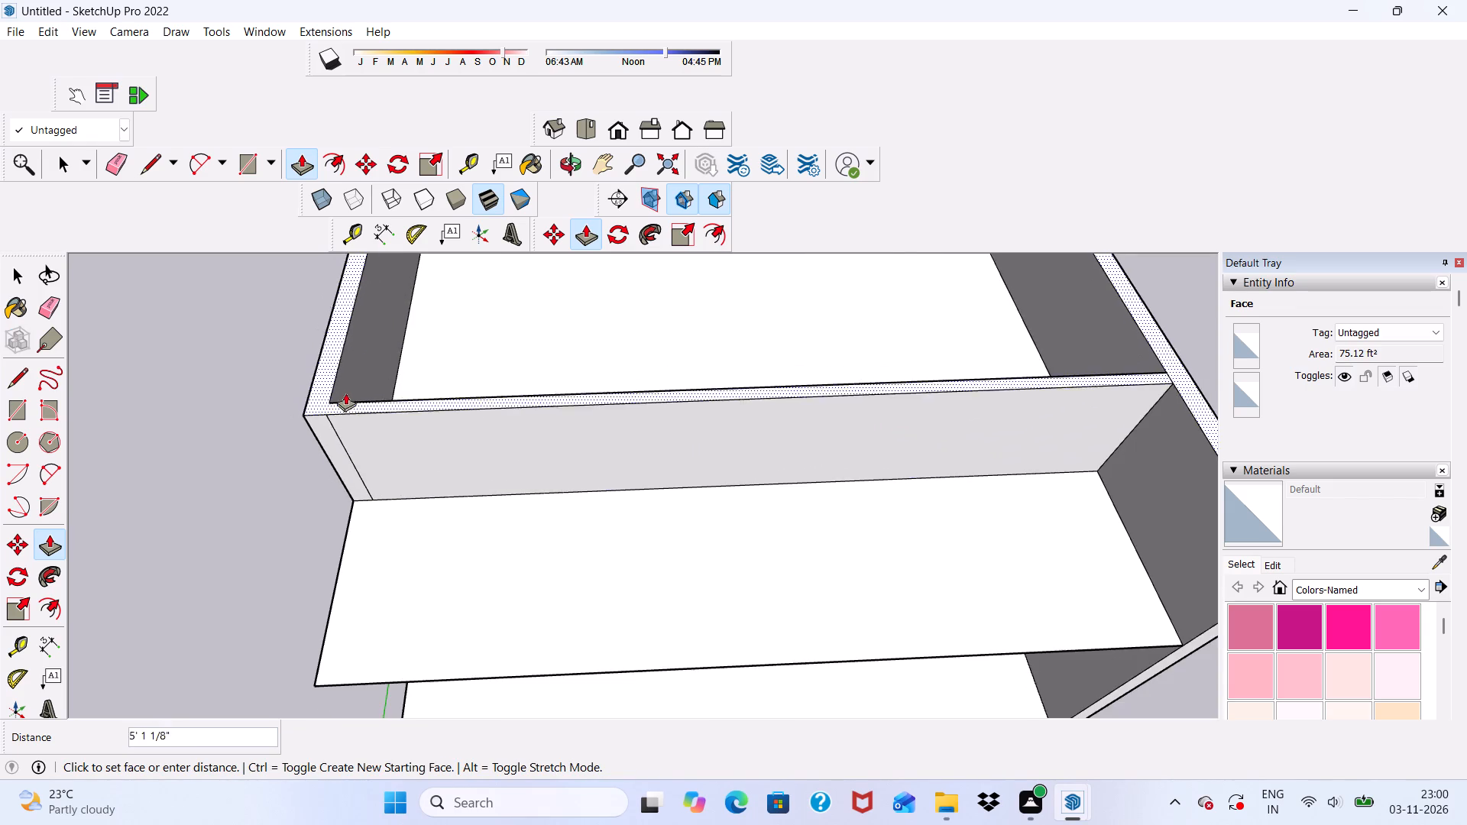
{"action": "scroll", "coordinate": [345, 410], "scroll_direction": "down", "scroll_amount": 4}
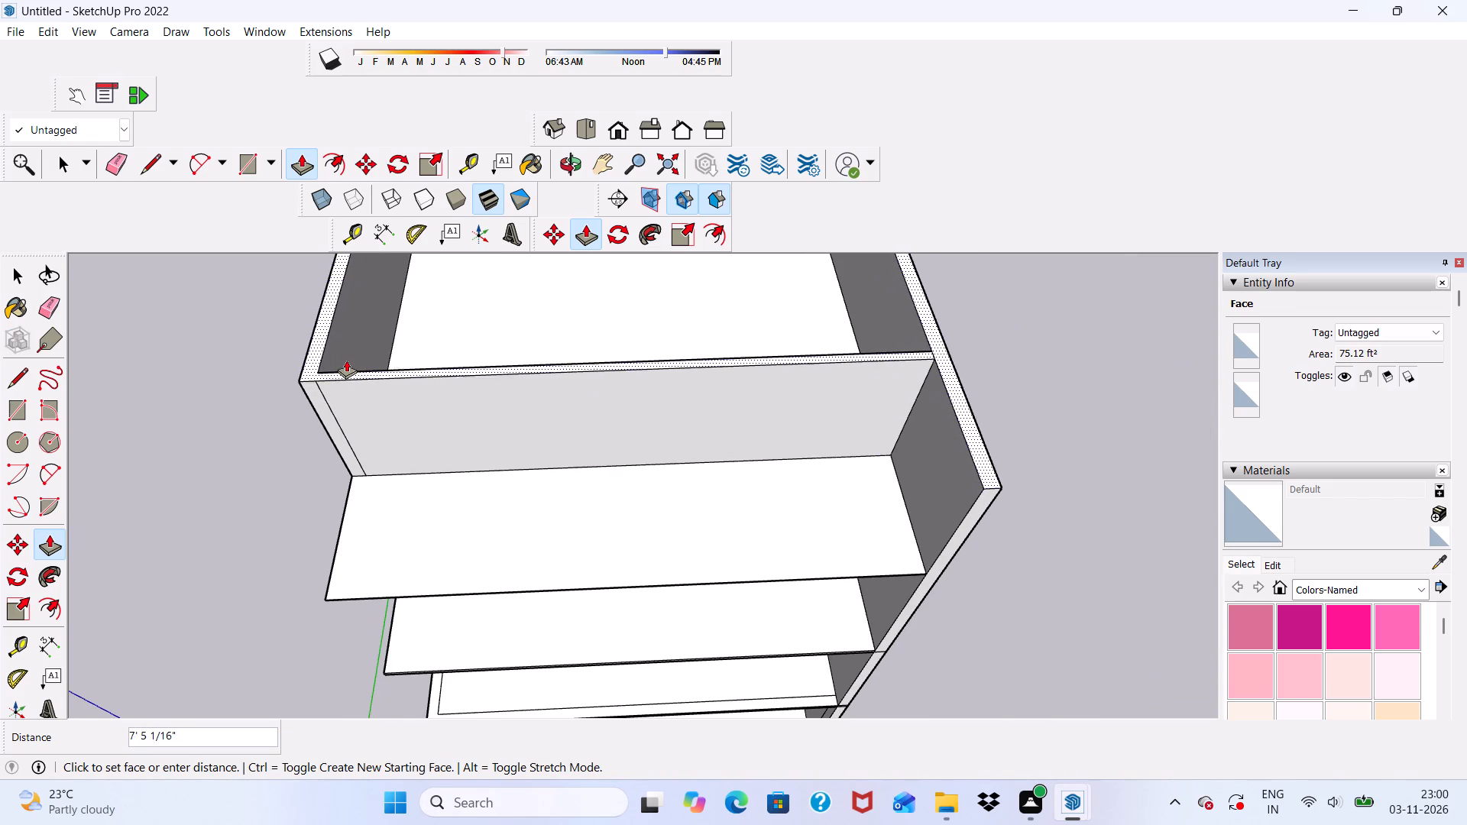
{"action": "type", "text": "10'"}
{"action": "key", "text": "Return"}
Push/Pull the front strip of the roof surface, ahead of the new partition, up 3" to form a slab.
{"action": "scroll", "coordinate": [324, 396], "scroll_direction": "down", "scroll_amount": 6}
{"action": "scroll", "coordinate": [477, 438], "scroll_direction": "down", "scroll_amount": 1}
{"action": "middle_click_drag", "start_coordinate": [477, 438], "coordinate": [398, 324]}
{"action": "scroll", "coordinate": [399, 358], "scroll_direction": "up", "scroll_amount": 5}
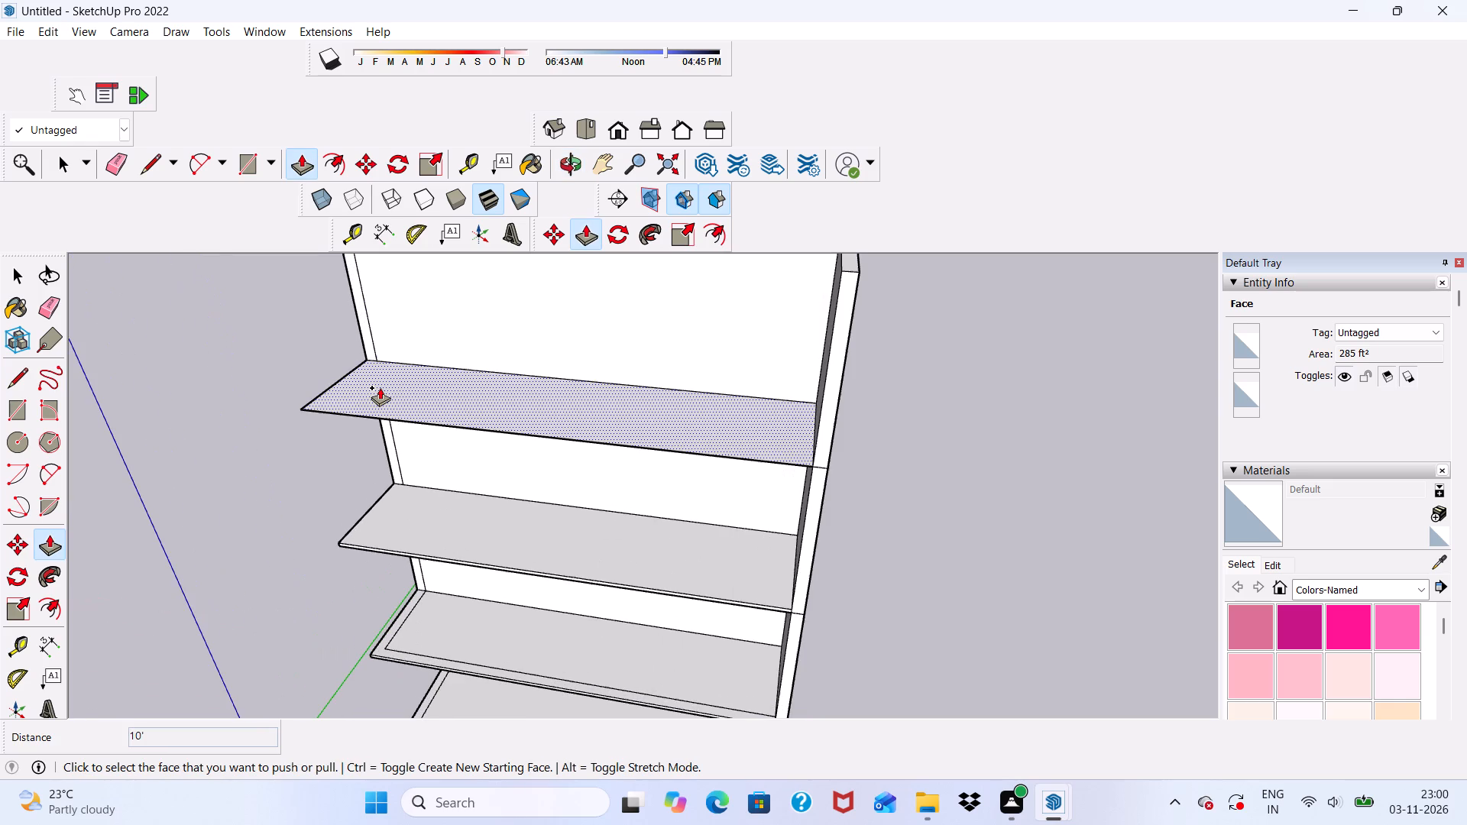
{"action": "left_click", "coordinate": [380, 387]}
{"action": "key", "text": "3"}
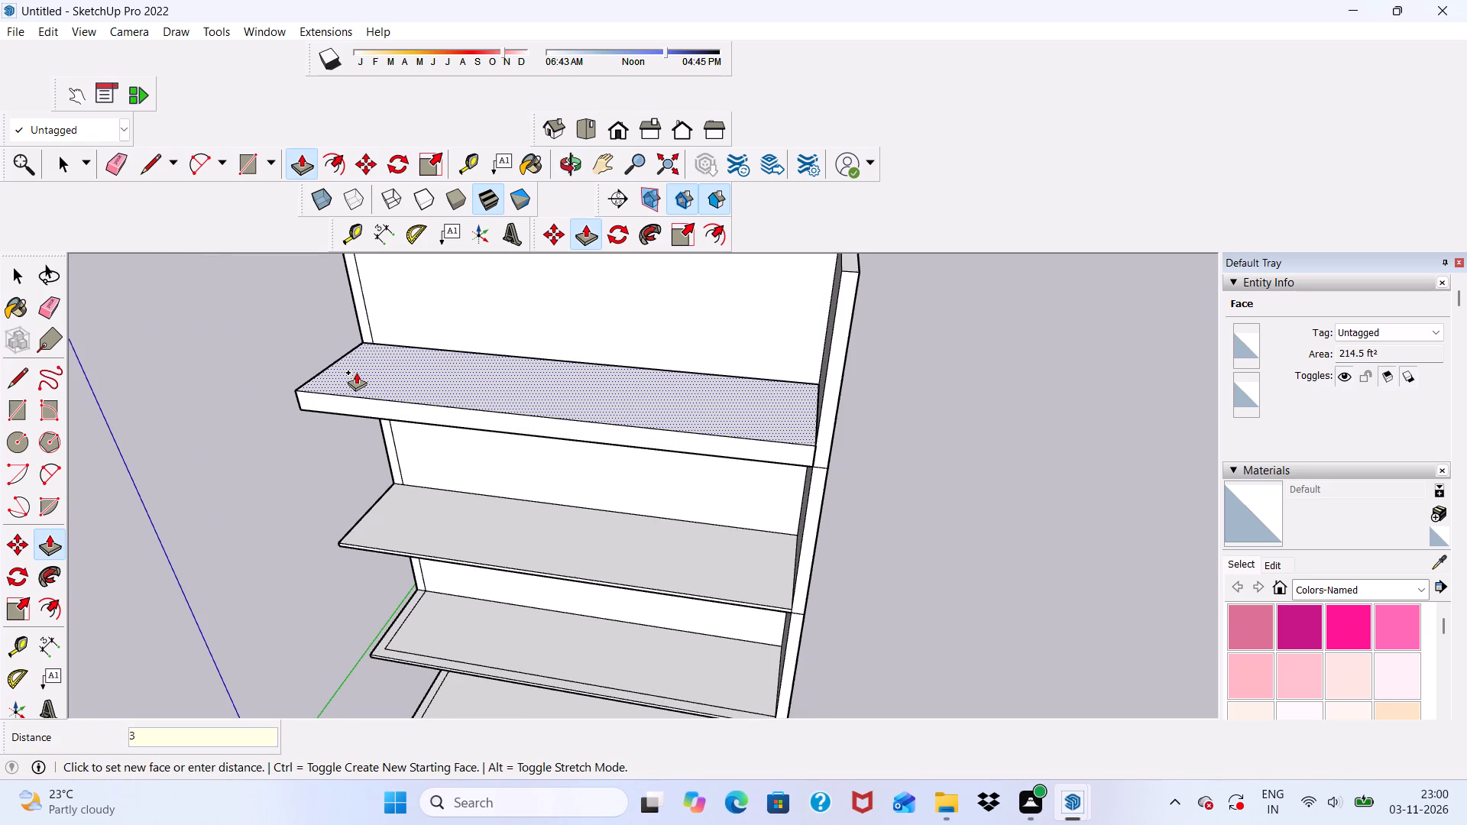
{"action": "key", "text": "shift+quotedbl"}
{"action": "key", "text": "Return"}
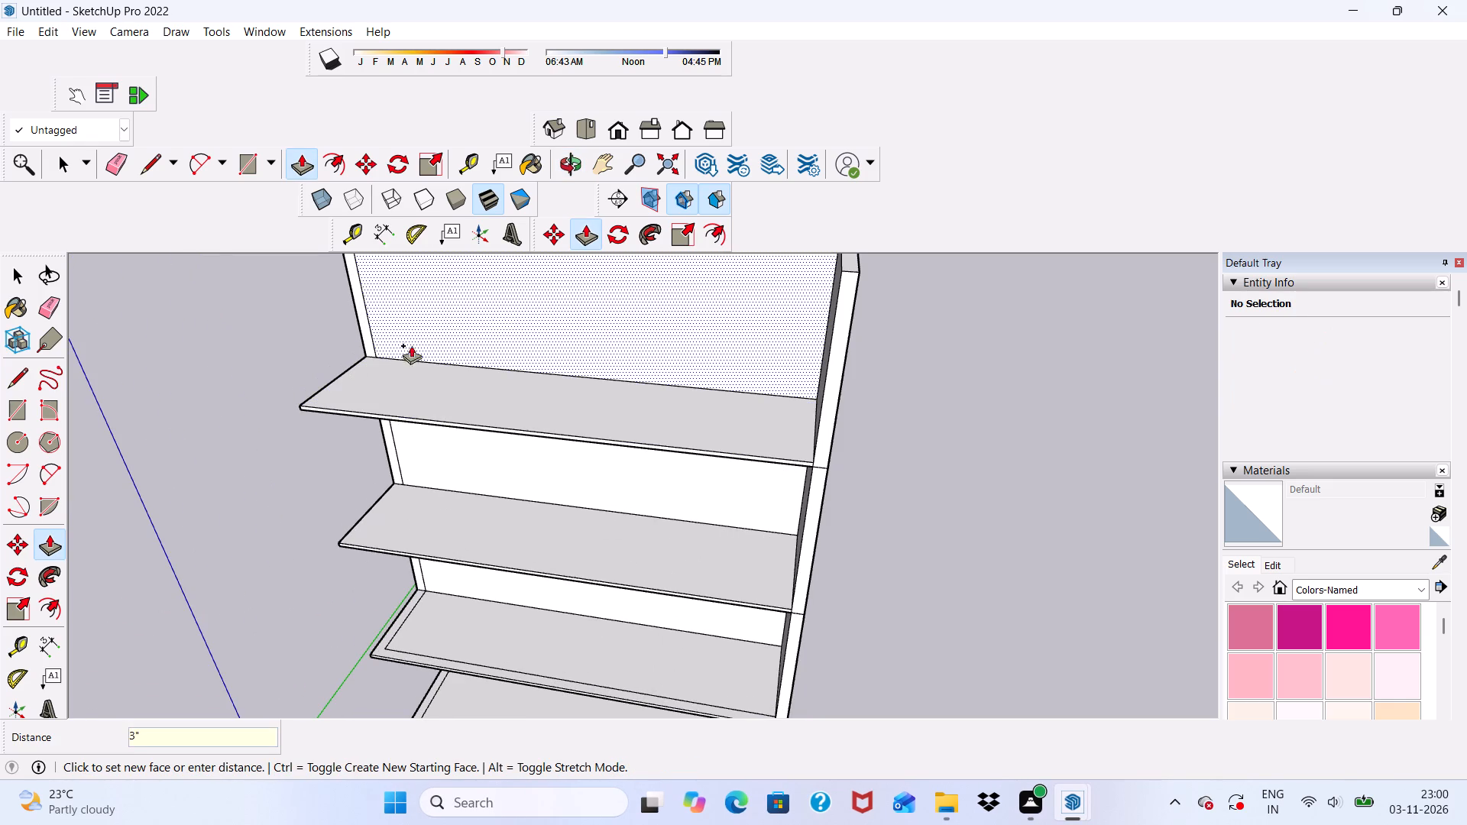
{"action": "left_click", "coordinate": [435, 58]}
{"action": "key", "text": "space"}
Examine the whole multi-storey building from the front and right side.
{"action": "scroll", "coordinate": [439, 54], "scroll_direction": "down", "scroll_amount": 4}
{"action": "scroll", "coordinate": [361, 288], "scroll_direction": "down", "scroll_amount": 3}
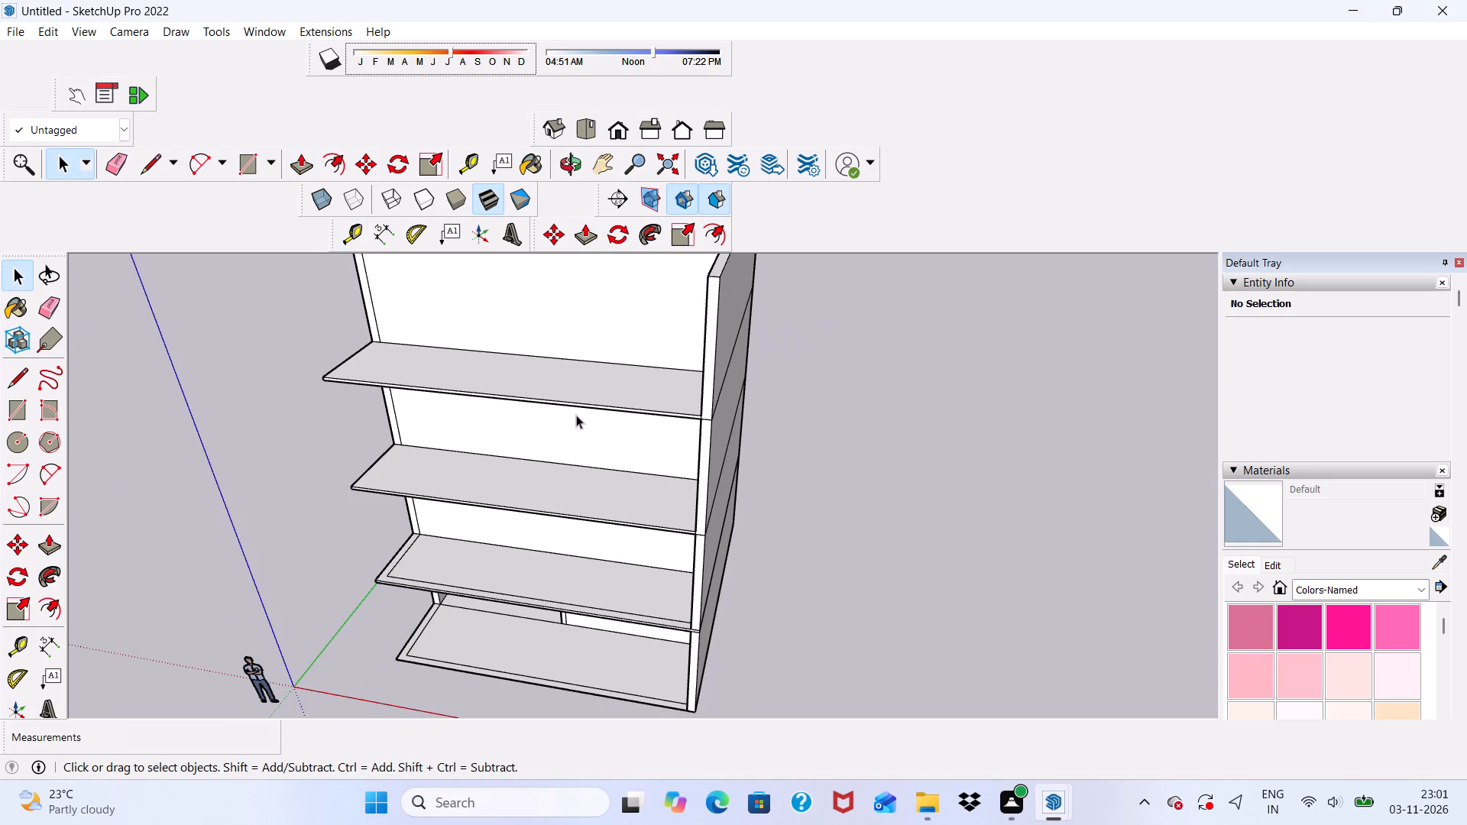
{"action": "scroll", "coordinate": [364, 342], "scroll_direction": "down", "scroll_amount": 4}
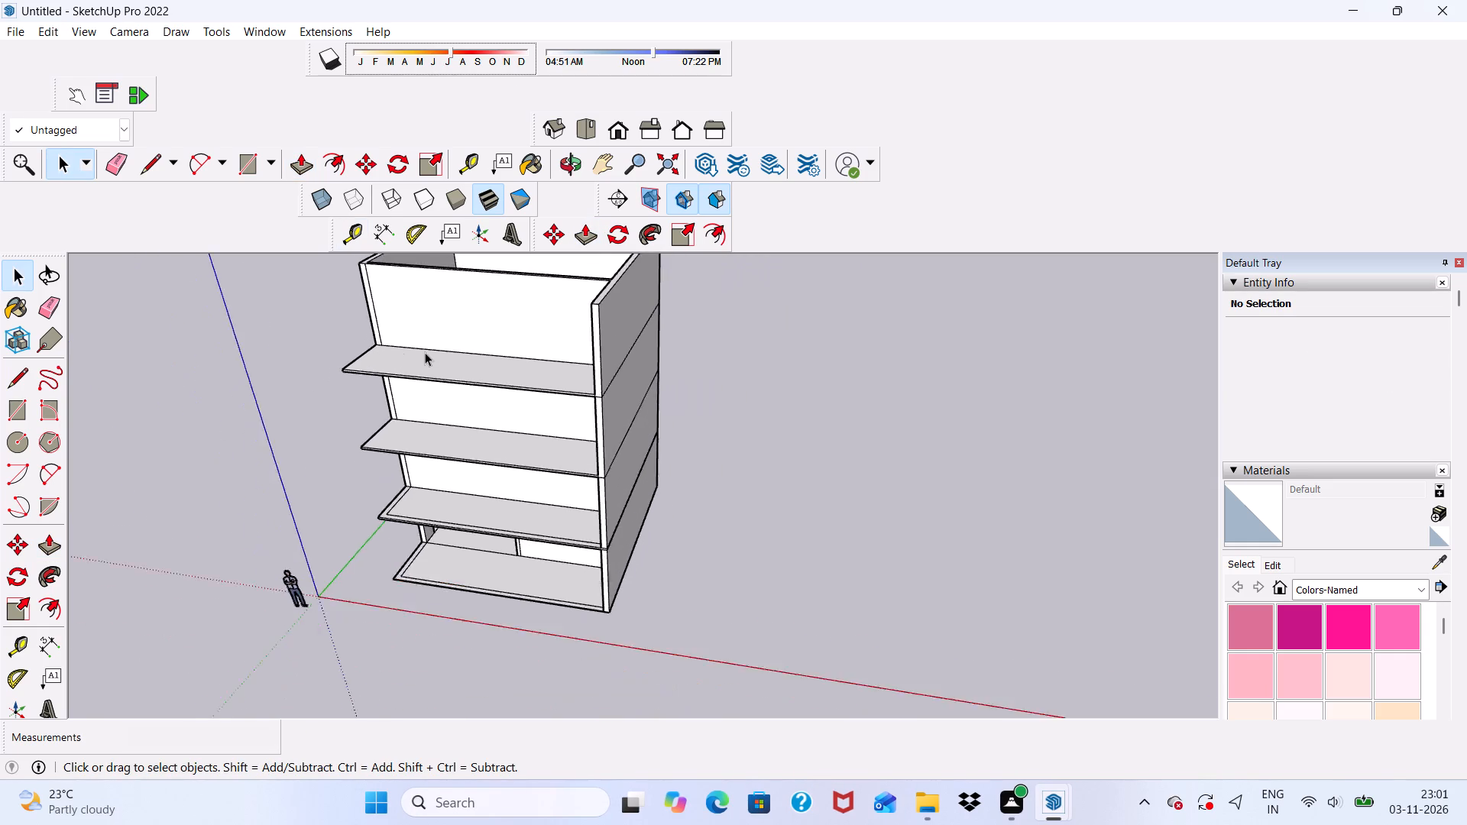
{"action": "scroll", "coordinate": [425, 352], "scroll_direction": "down", "scroll_amount": 2}
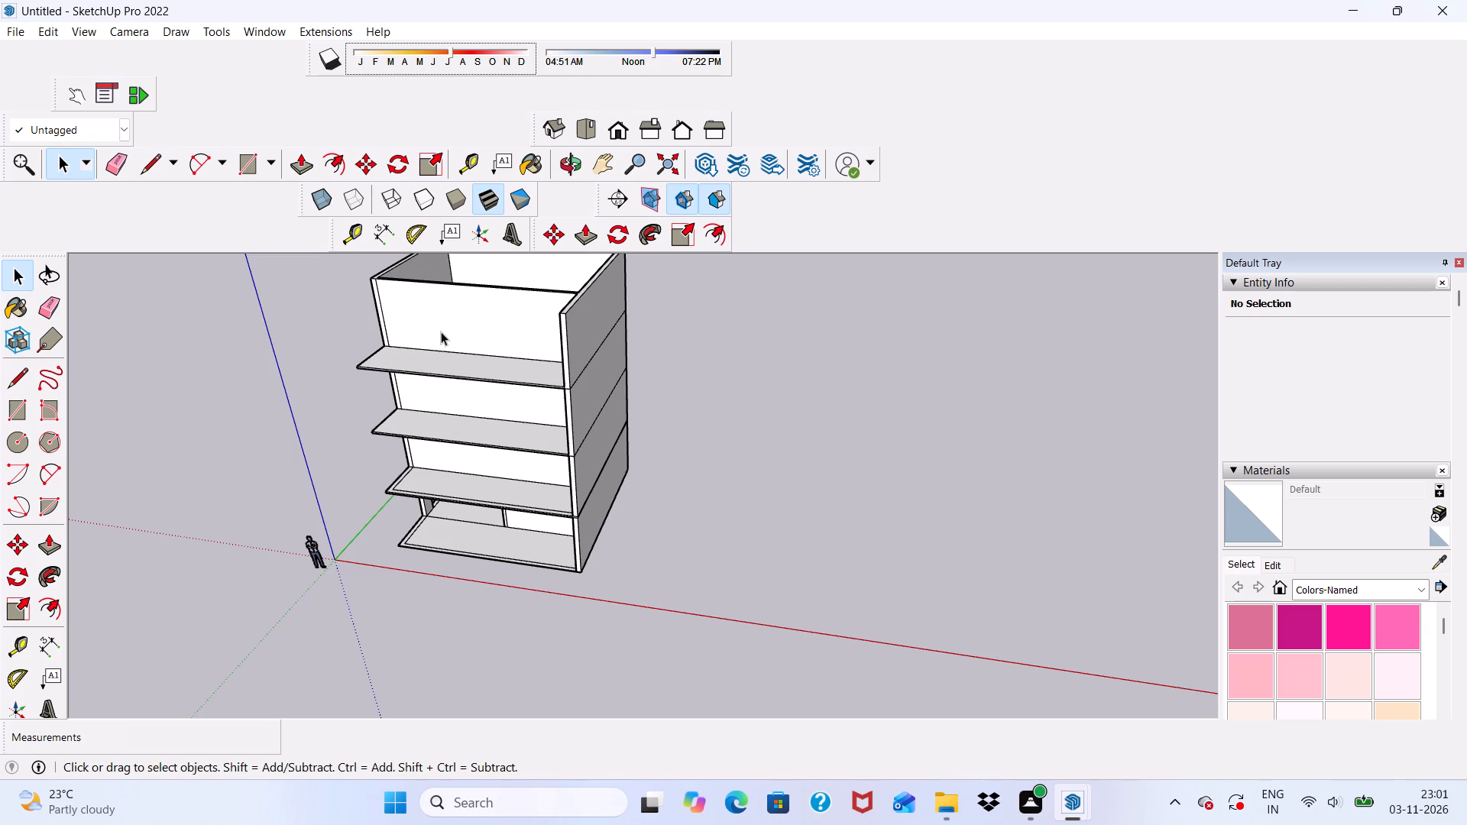
{"action": "scroll", "coordinate": [441, 332], "scroll_direction": "down", "scroll_amount": 7}
{"action": "middle_click_drag", "start_coordinate": [458, 341], "coordinate": [397, 343]}
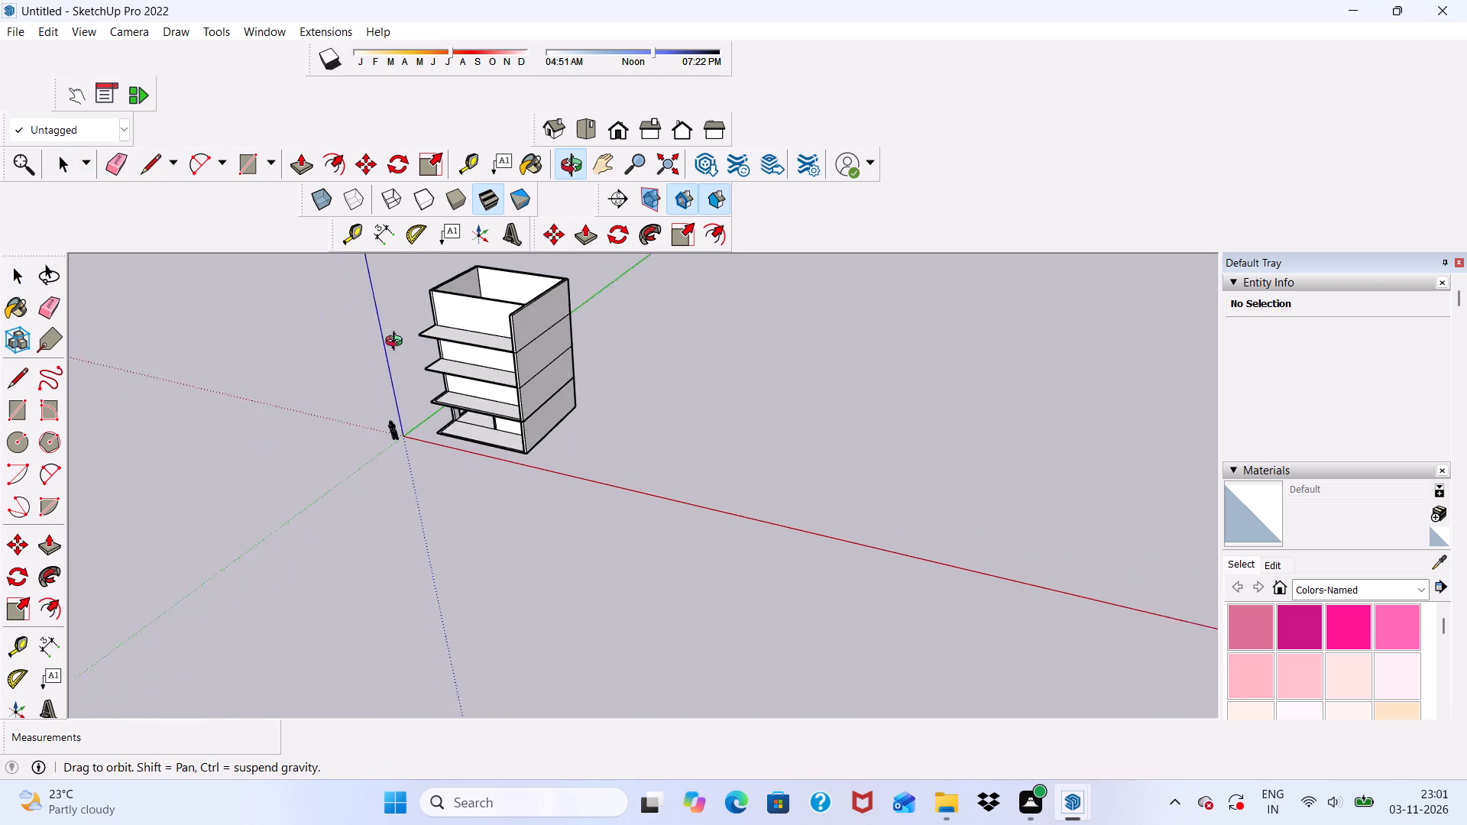
{"action": "middle_click_drag", "start_coordinate": [397, 343], "coordinate": [370, 326]}
{"action": "scroll", "coordinate": [460, 322], "scroll_direction": "up", "scroll_amount": 6}
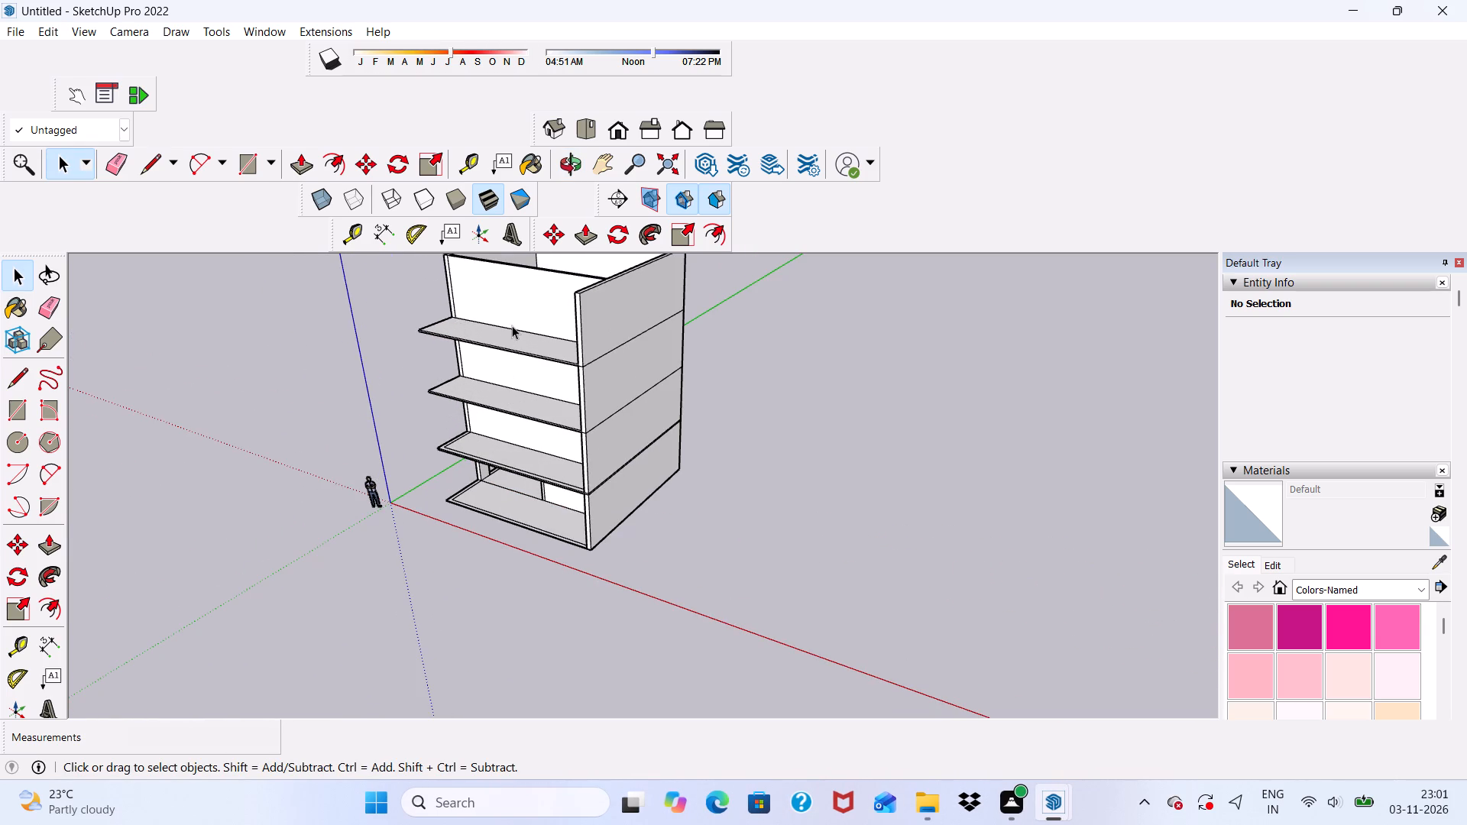
{"action": "scroll", "coordinate": [549, 331], "scroll_direction": "down", "scroll_amount": 3}
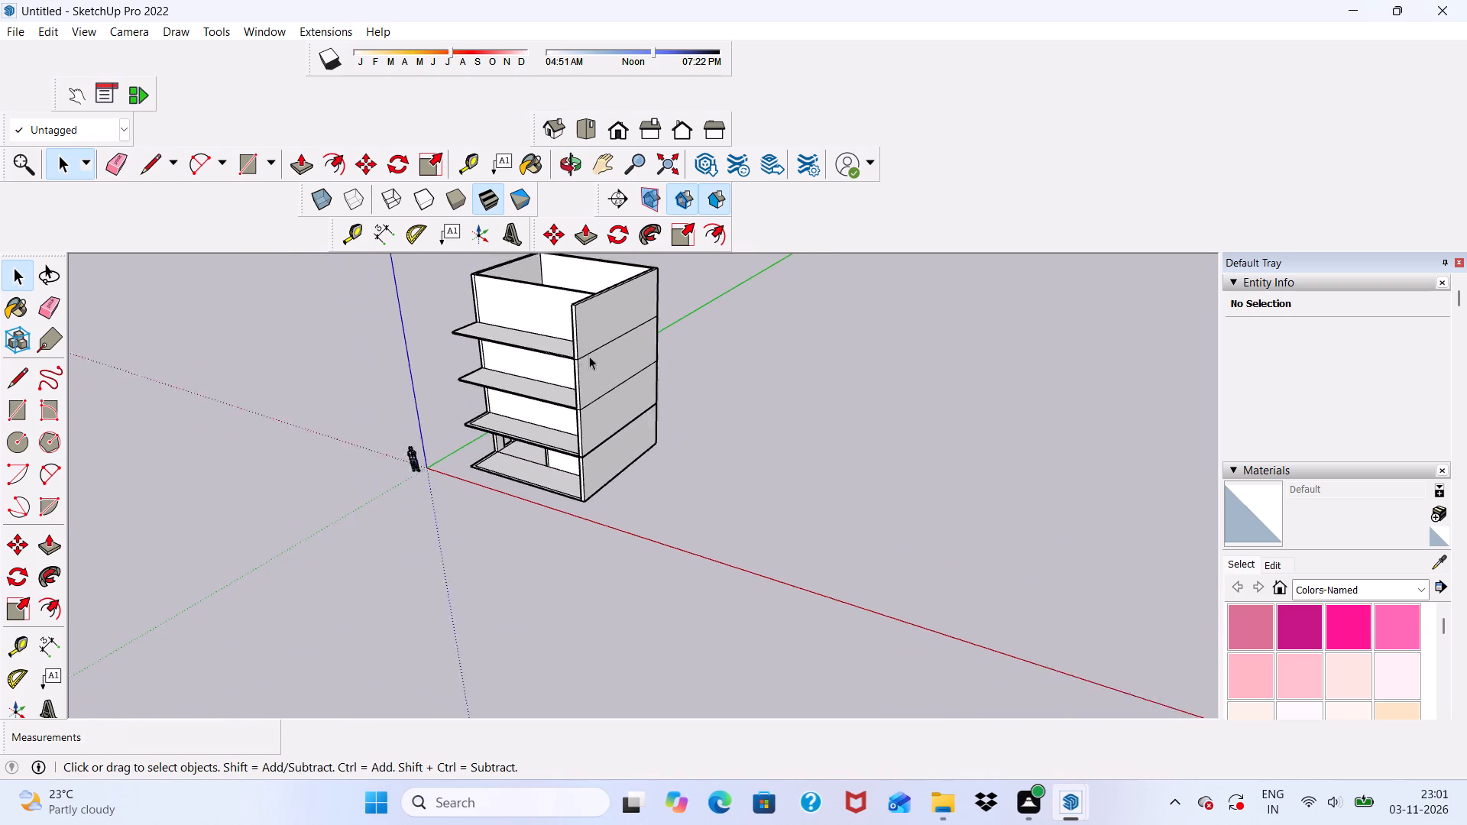
Examine the stacked front slabs and the open top level of the building from the front.
{"action": "scroll", "coordinate": [589, 356], "scroll_direction": "down", "scroll_amount": 1}
{"action": "scroll", "coordinate": [610, 375], "scroll_direction": "up", "scroll_amount": 1}
{"action": "middle_click_drag", "start_coordinate": [615, 377], "coordinate": [723, 436]}
{"action": "scroll", "coordinate": [287, 224], "scroll_direction": "up", "scroll_amount": 1}
{"action": "scroll", "coordinate": [455, 395], "scroll_direction": "up", "scroll_amount": 2}
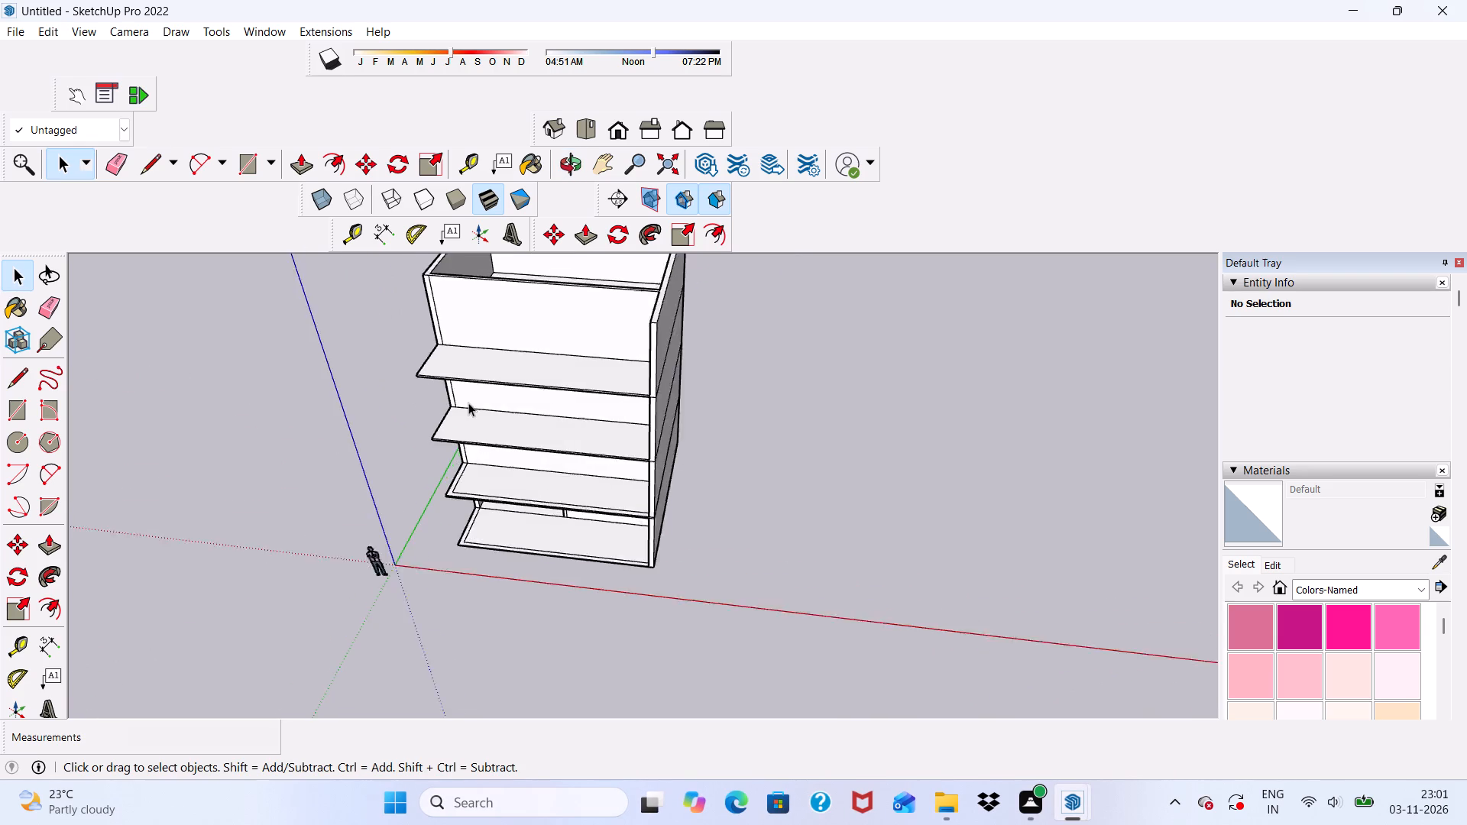
{"action": "scroll", "coordinate": [468, 403], "scroll_direction": "up", "scroll_amount": 11}
{"action": "middle_click_drag", "start_coordinate": [472, 367], "coordinate": [481, 325]}
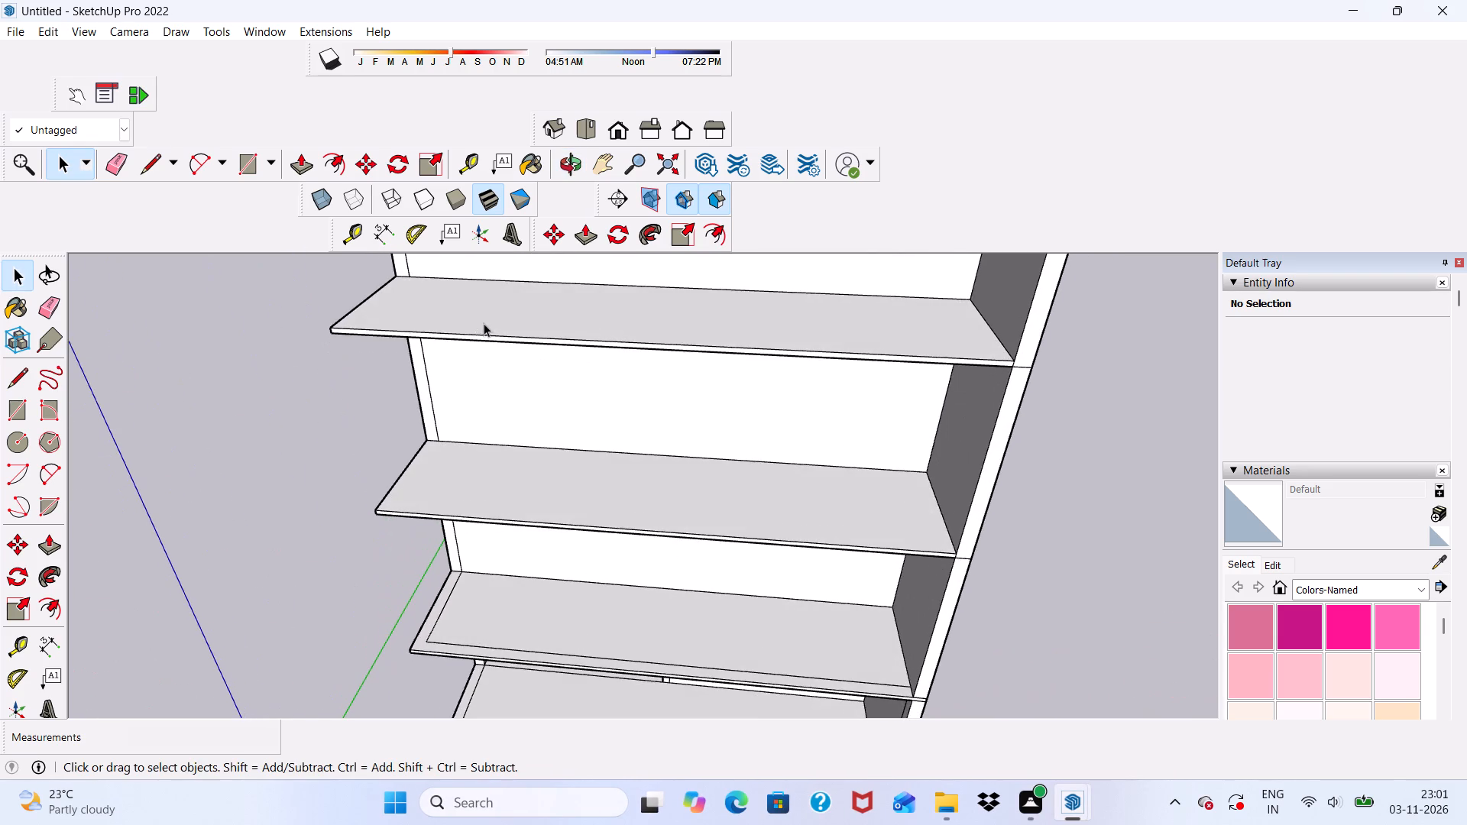
{"action": "scroll", "coordinate": [493, 335], "scroll_direction": "down", "scroll_amount": 4}
{"action": "scroll", "coordinate": [563, 412], "scroll_direction": "up", "scroll_amount": 1}
{"action": "middle_click_drag", "start_coordinate": [572, 415], "coordinate": [589, 422]}
{"action": "scroll", "coordinate": [653, 414], "scroll_direction": "down", "scroll_amount": 11}
{"action": "scroll", "coordinate": [636, 439], "scroll_direction": "up", "scroll_amount": 1}
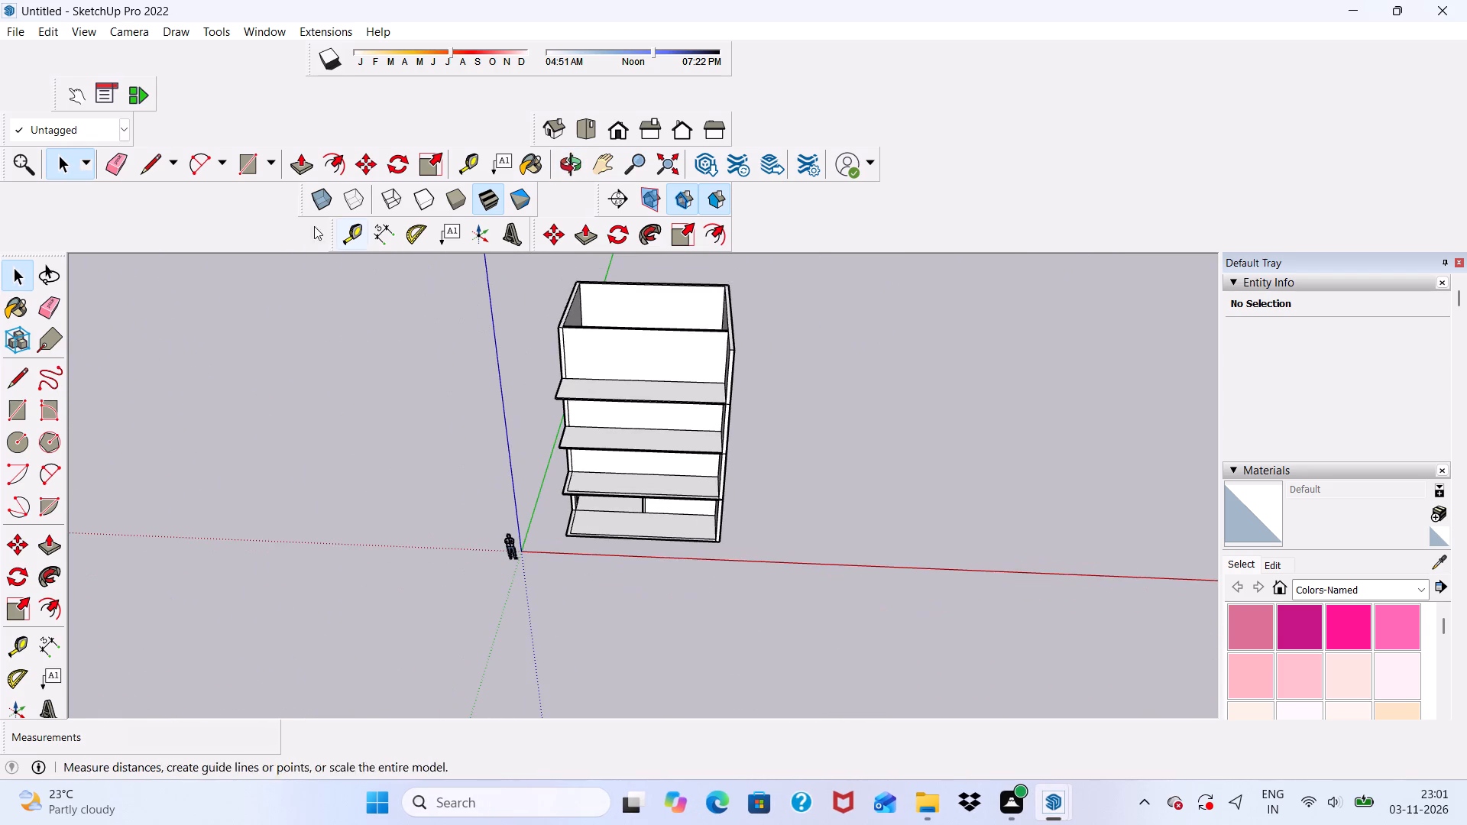
Draw a 30' by 30' rectangle over the open fourth level, from the rear left corner to the front right corner of the walls.
{"action": "left_click", "coordinate": [249, 164]}
{"action": "scroll", "coordinate": [590, 280], "scroll_direction": "up", "scroll_amount": 14}
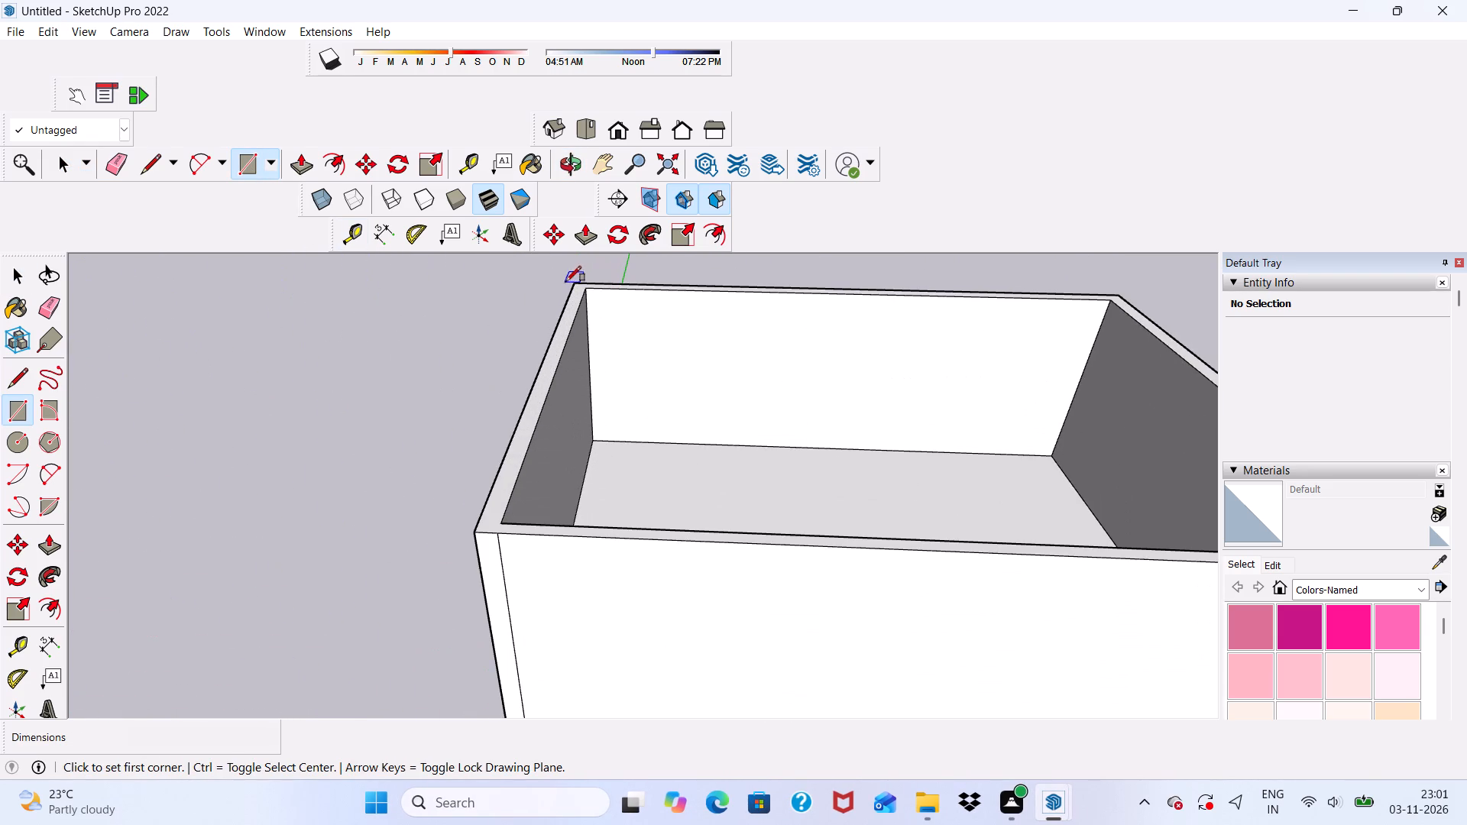
{"action": "left_click", "coordinate": [572, 280]}
{"action": "scroll", "coordinate": [603, 290], "scroll_direction": "down", "scroll_amount": 5}
{"action": "scroll", "coordinate": [743, 306], "scroll_direction": "down", "scroll_amount": 5}
{"action": "scroll", "coordinate": [942, 406], "scroll_direction": "up", "scroll_amount": 3}
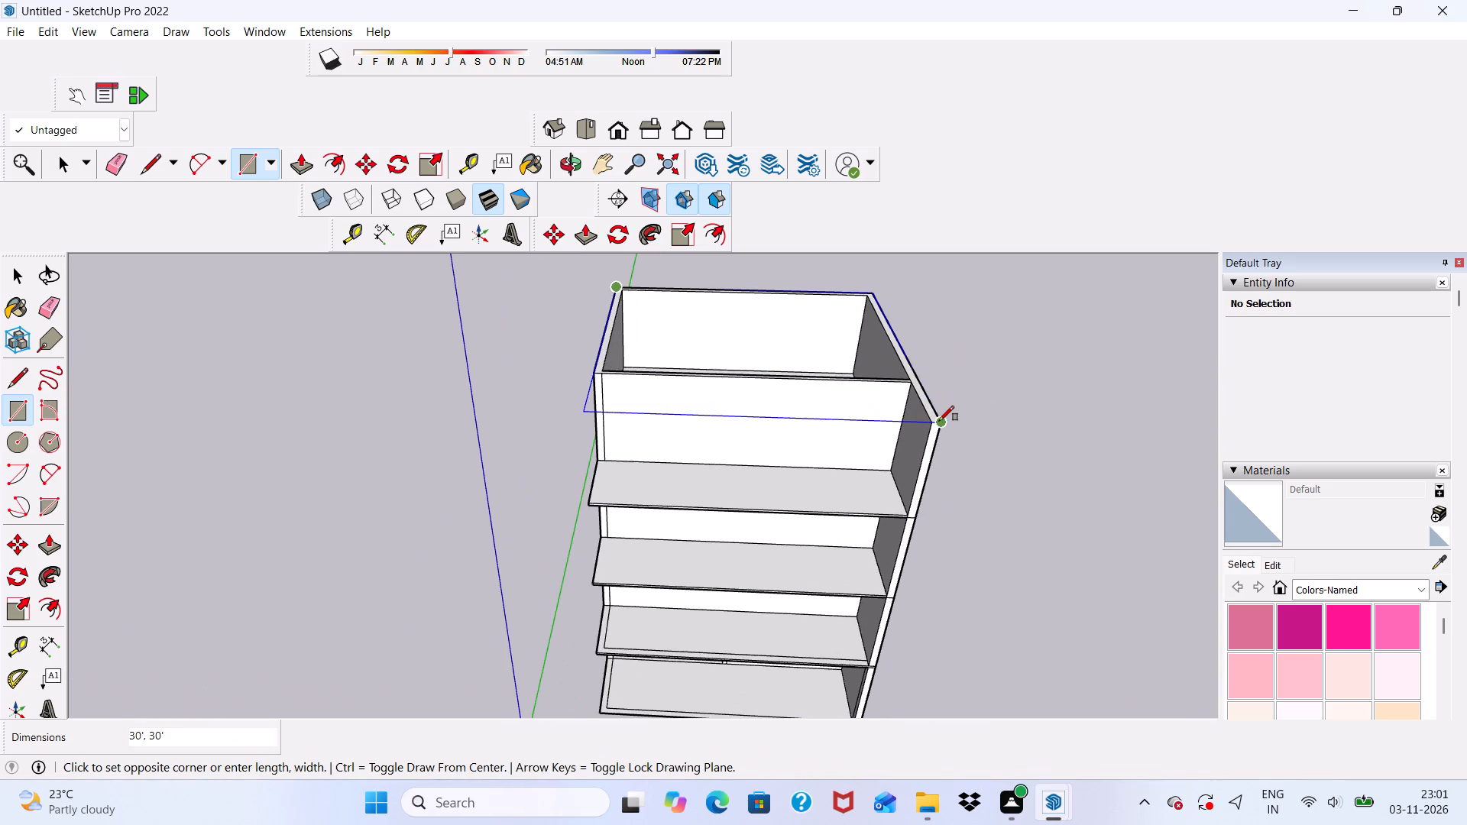
{"action": "left_click", "coordinate": [939, 421]}
Push/Pull the front strip of the new top face, ahead of the partition, up 3" to form a slab.
{"action": "scroll", "coordinate": [832, 375], "scroll_direction": "down", "scroll_amount": 6}
{"action": "middle_click_drag", "start_coordinate": [826, 403], "coordinate": [665, 406]}
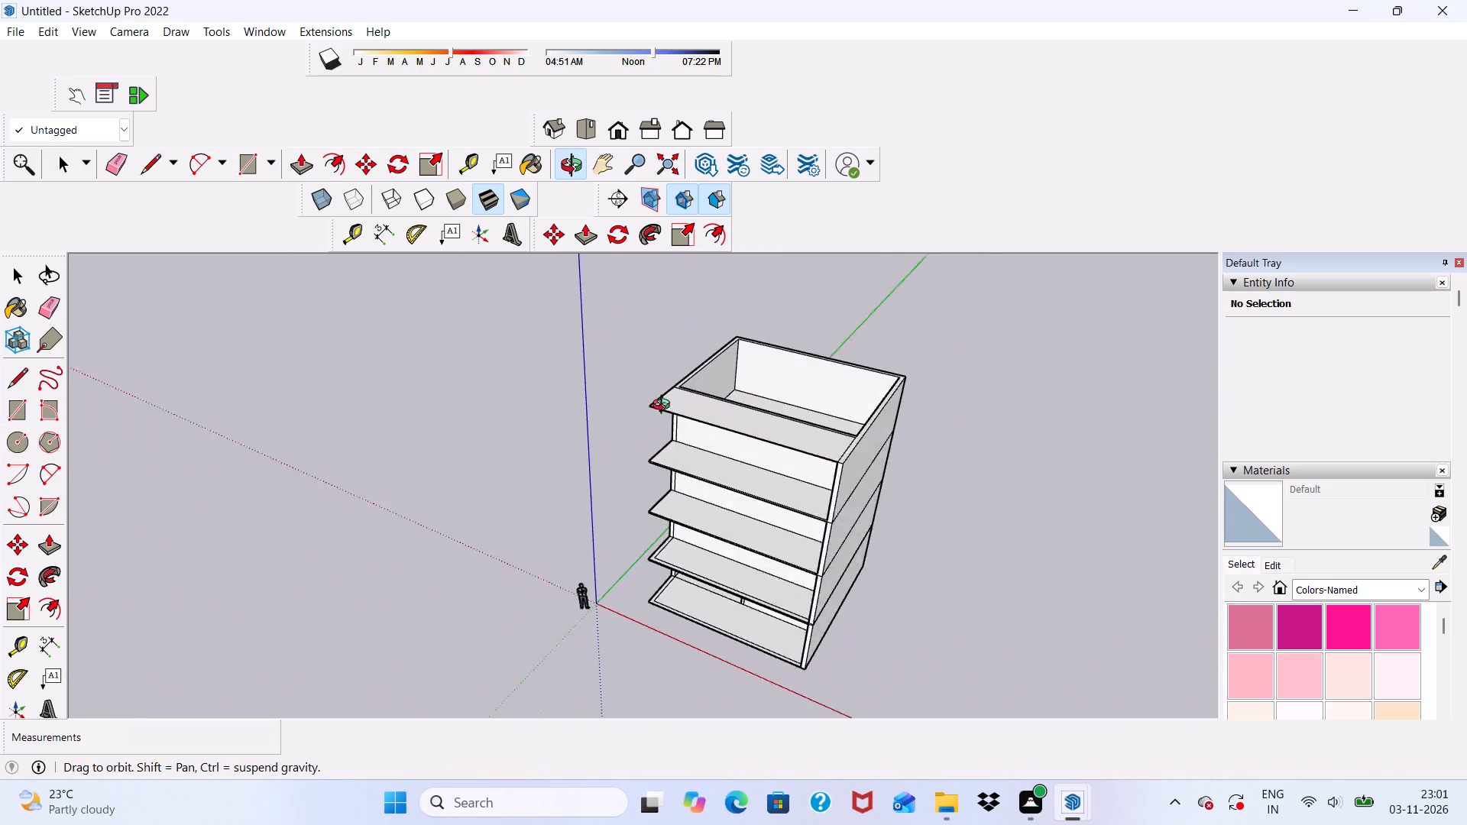
{"action": "middle_click_drag", "start_coordinate": [665, 406], "coordinate": [659, 408]}
{"action": "scroll", "coordinate": [614, 426], "scroll_direction": "up", "scroll_amount": 9}
{"action": "key", "text": "space"}
{"action": "left_click", "coordinate": [666, 412]}
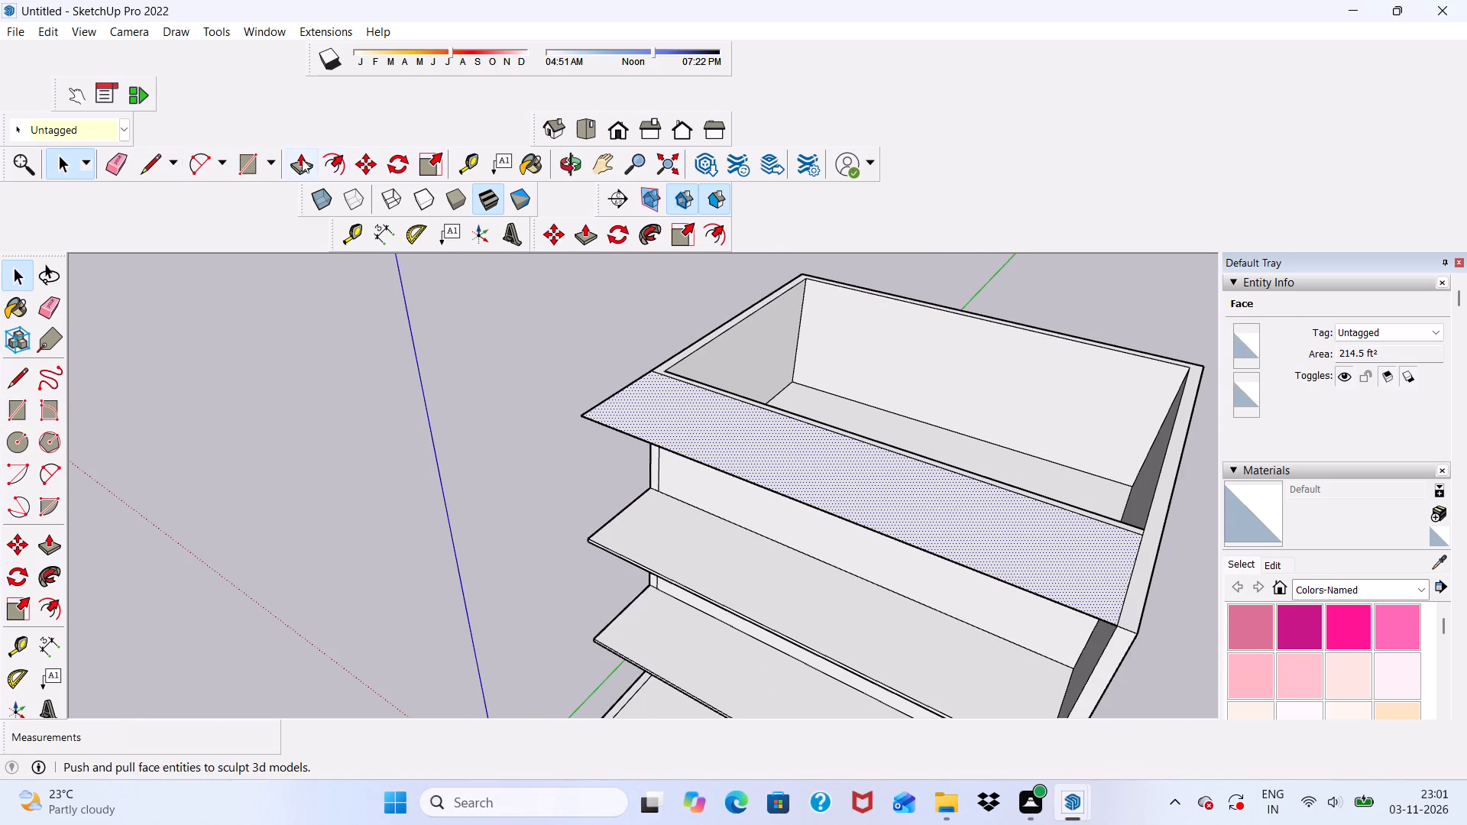
{"action": "left_click", "coordinate": [298, 158]}
{"action": "scroll", "coordinate": [655, 410], "scroll_direction": "up", "scroll_amount": 1}
{"action": "left_click", "coordinate": [680, 407]}
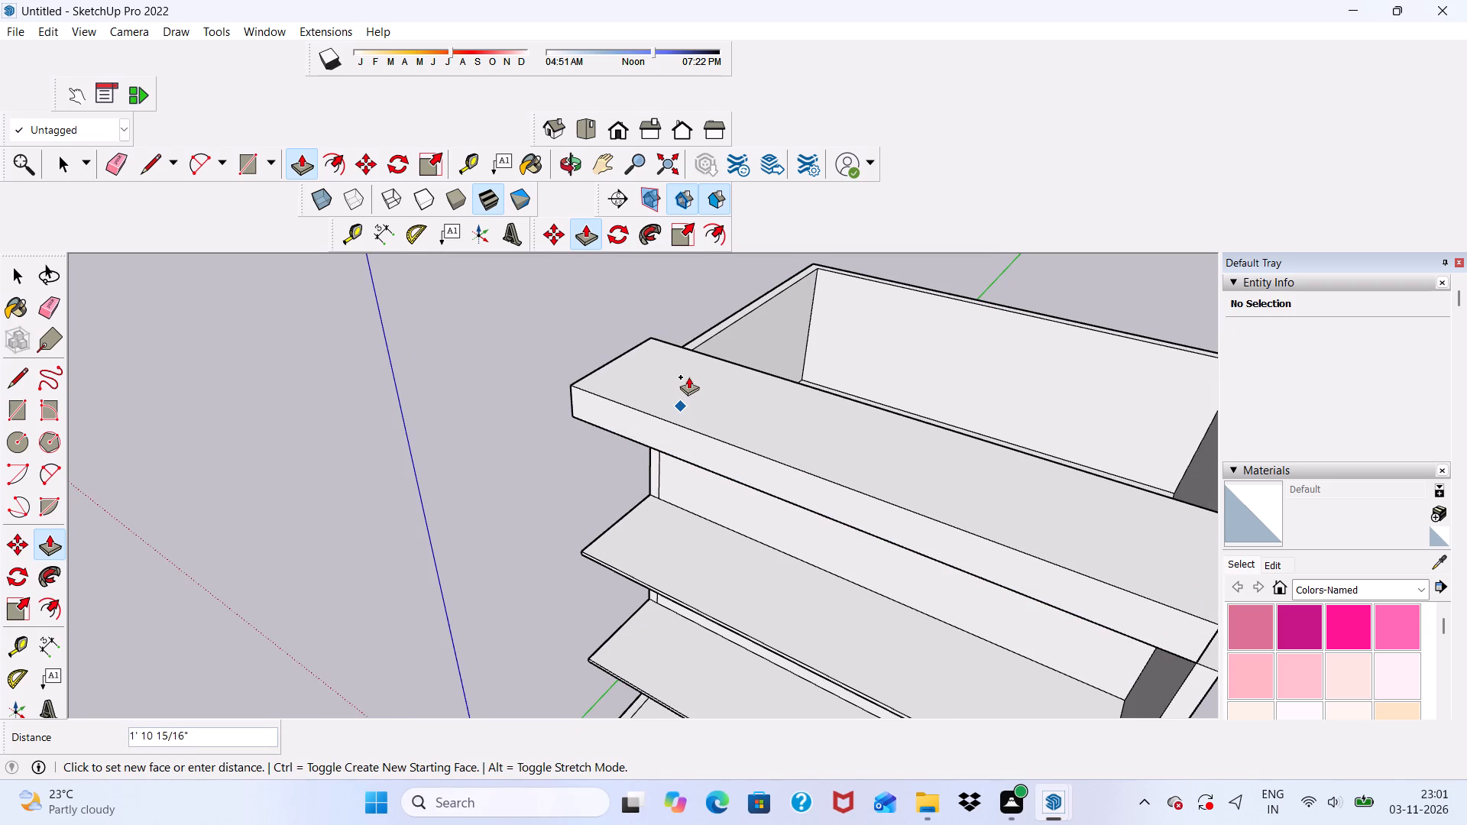
{"action": "key", "text": "3"}
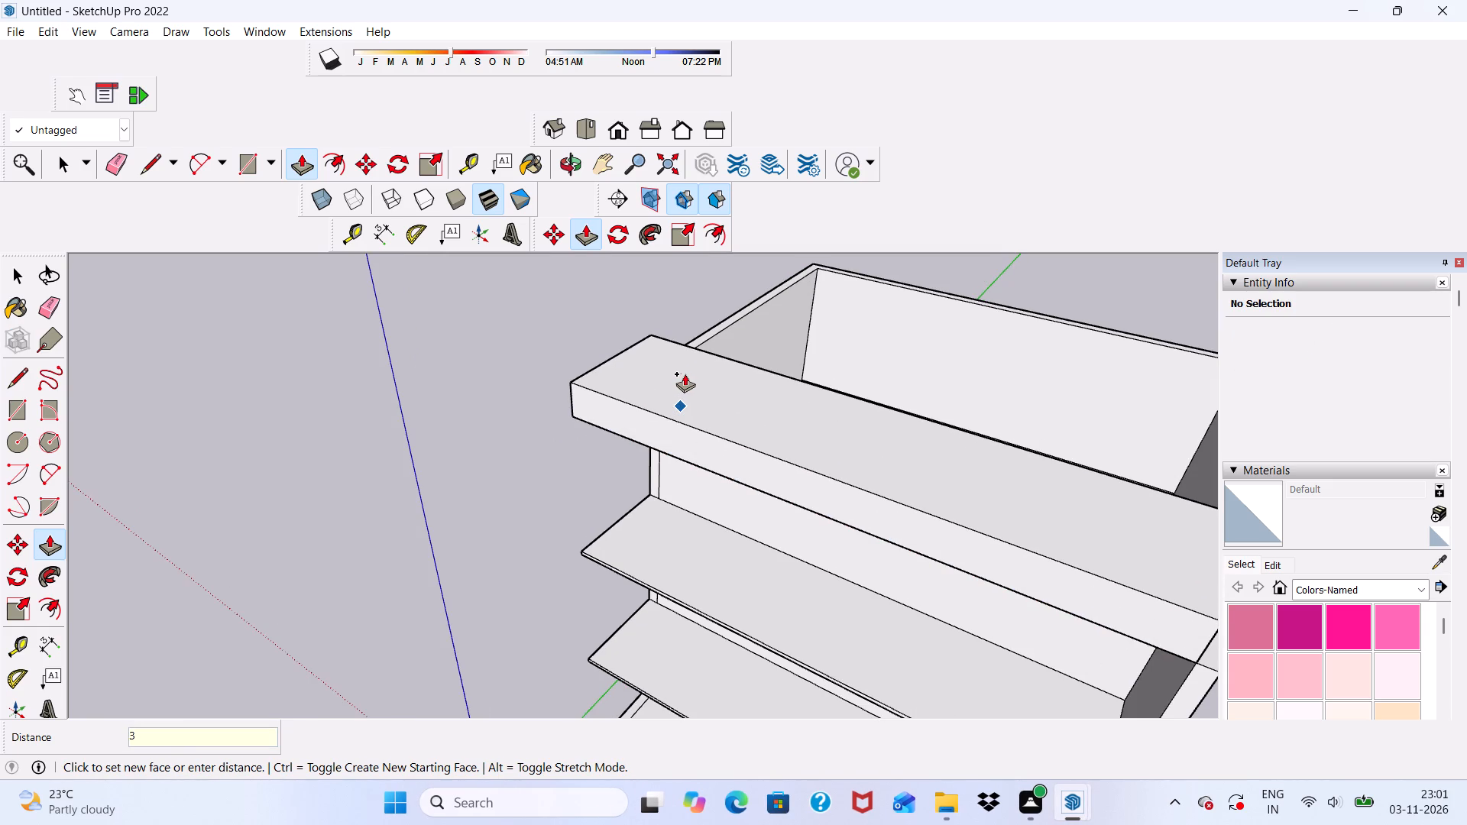
{"action": "key", "text": "shift+quotedbl"}
{"action": "key", "text": "Return"}
{"action": "scroll", "coordinate": [728, 364], "scroll_direction": "down", "scroll_amount": 2}
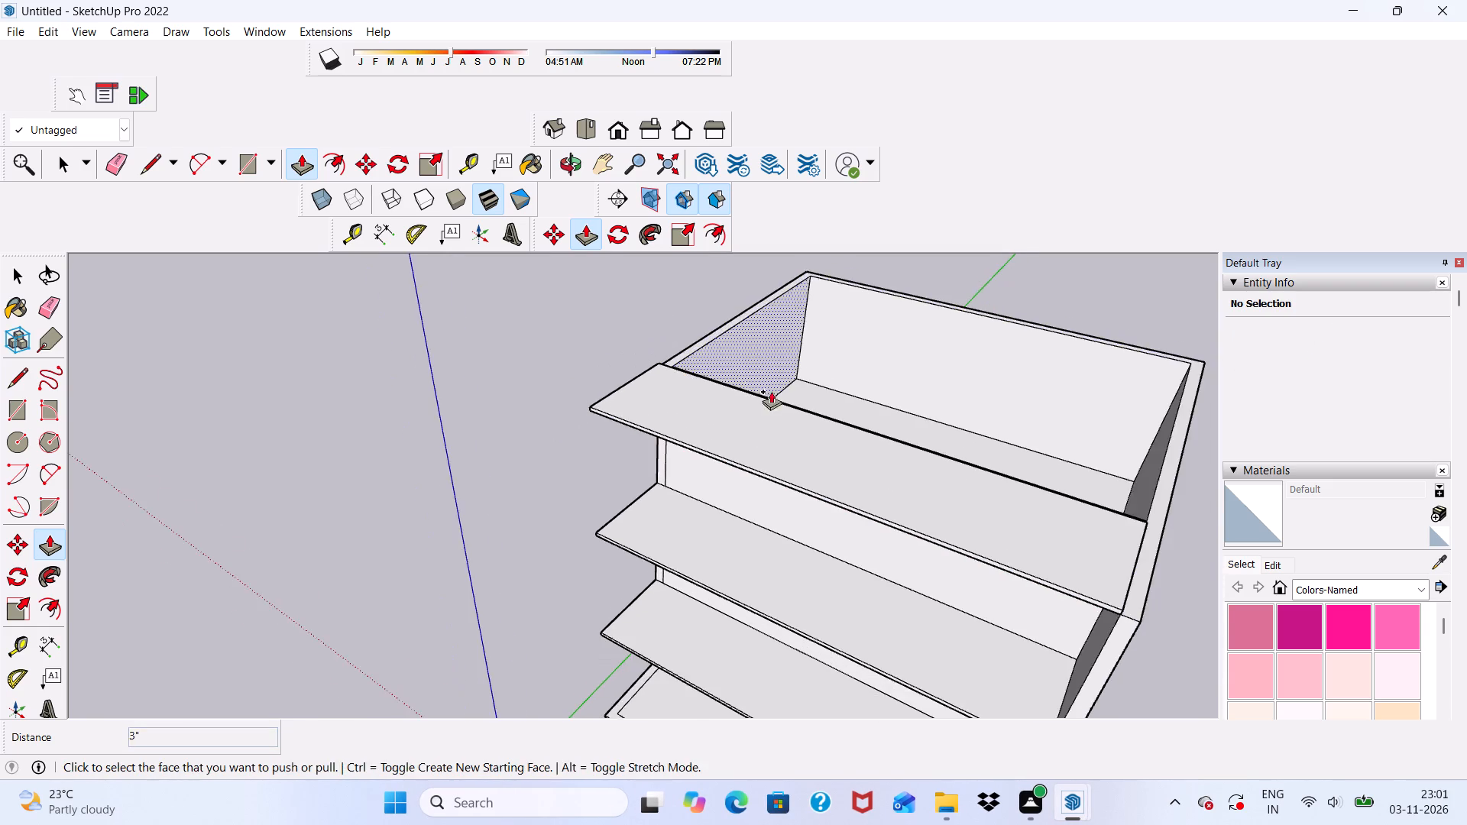
Push/Pull the rear edge of the top front slab back 22' 8" to the rear wall, covering the fourth level.
{"action": "middle_click_drag", "start_coordinate": [771, 391], "coordinate": [516, 358]}
{"action": "middle_click_drag", "start_coordinate": [546, 355], "coordinate": [857, 331]}
{"action": "middle_click_drag", "start_coordinate": [776, 432], "coordinate": [776, 432]}
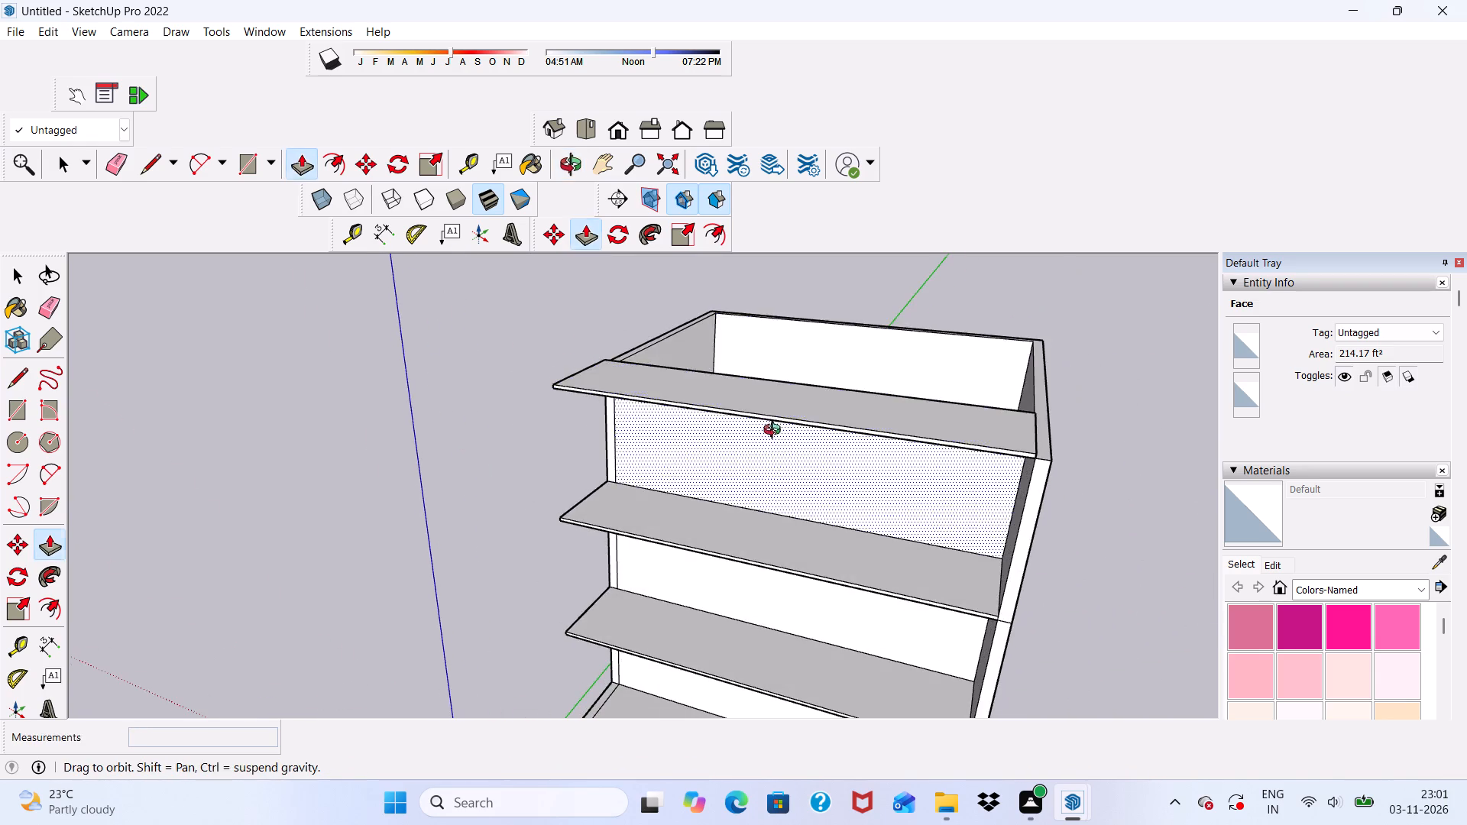
{"action": "middle_click_drag", "start_coordinate": [776, 432], "coordinate": [804, 328]}
{"action": "scroll", "coordinate": [725, 250], "scroll_direction": "down", "scroll_amount": 4}
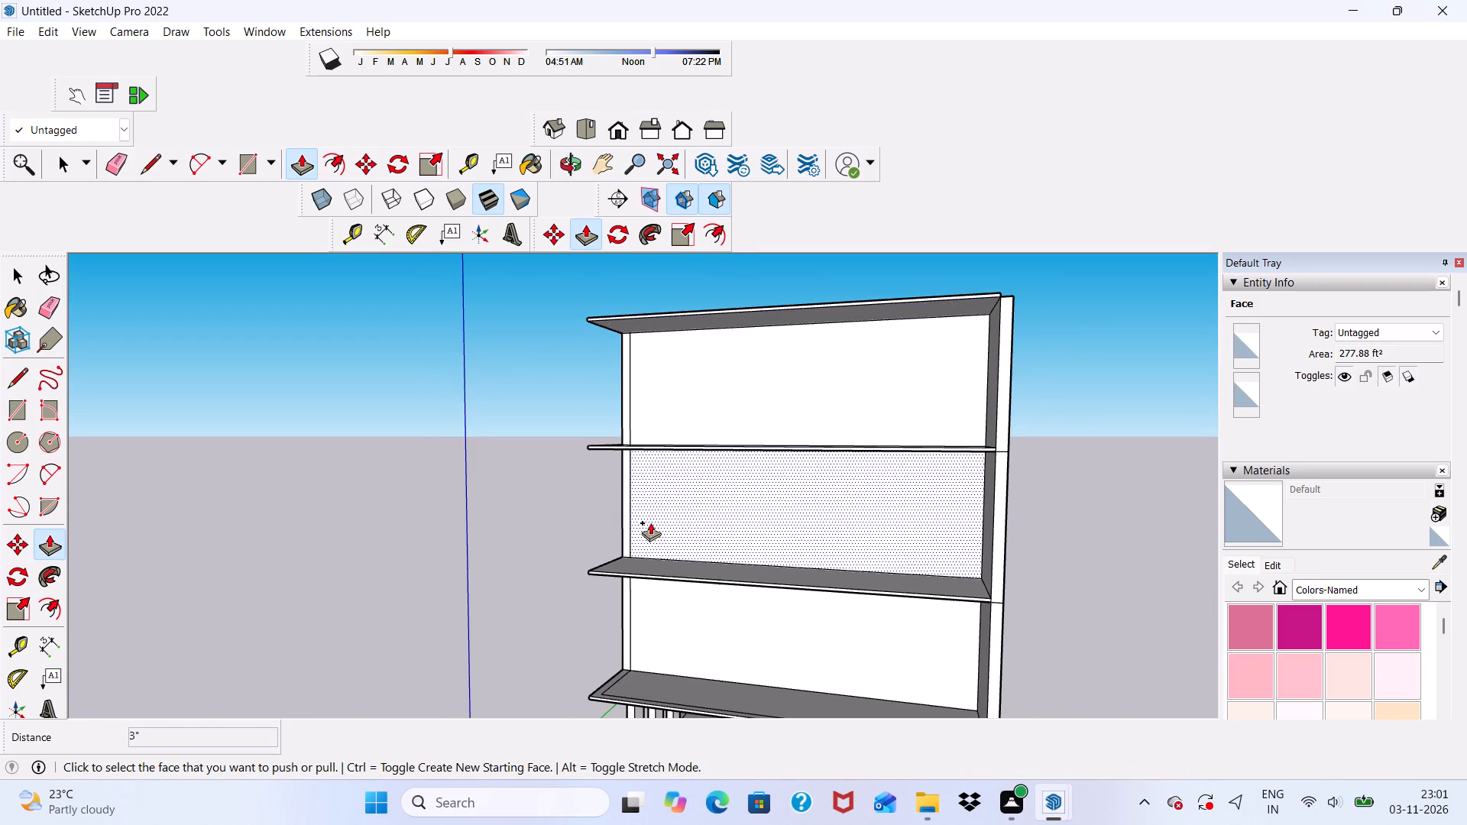
{"action": "scroll", "coordinate": [655, 499], "scroll_direction": "down", "scroll_amount": 4}
{"action": "middle_click_drag", "start_coordinate": [728, 424], "coordinate": [271, 643]}
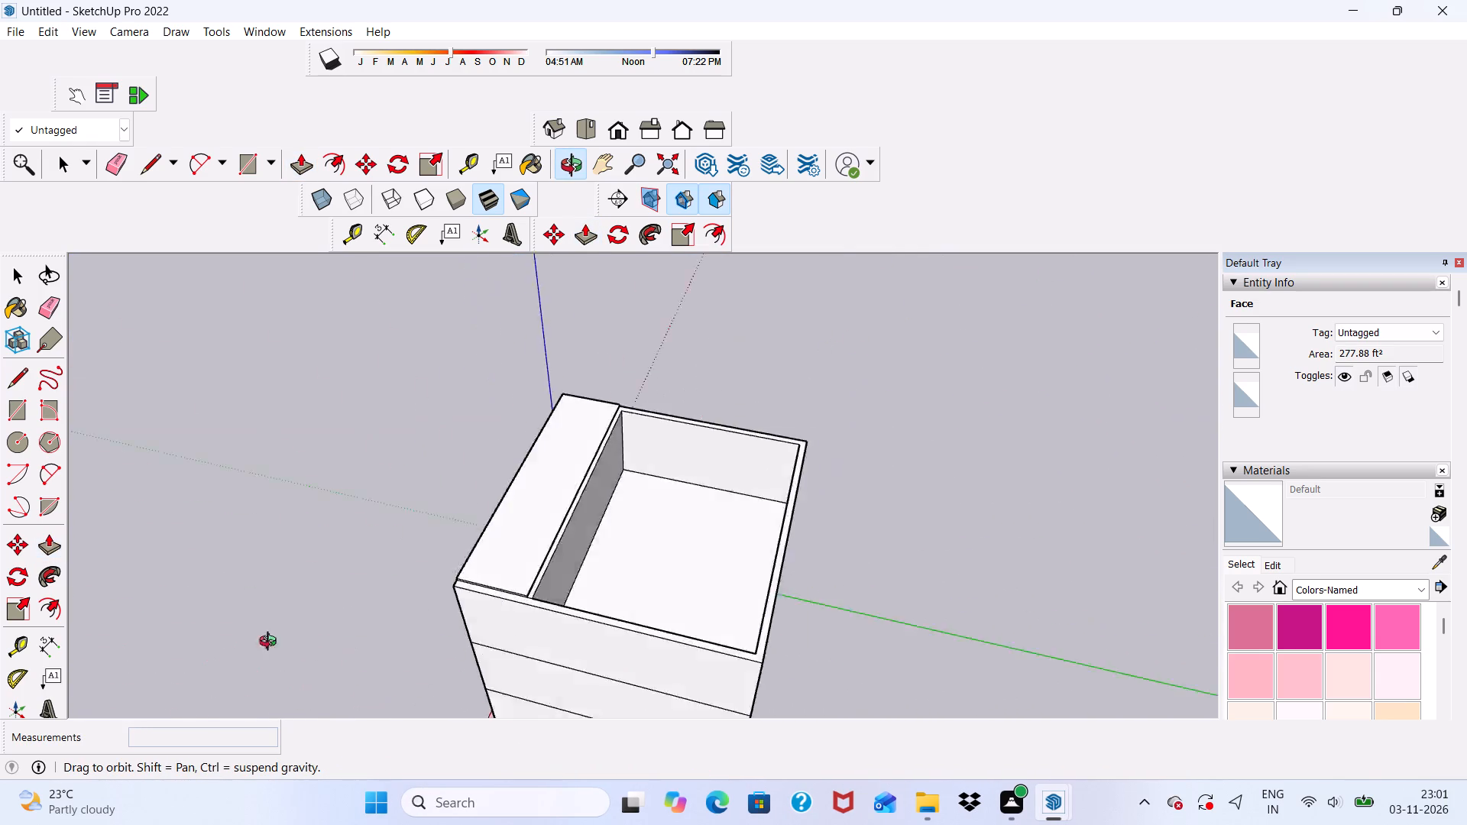
{"action": "middle_click_drag", "start_coordinate": [271, 643], "coordinate": [195, 618]}
{"action": "scroll", "coordinate": [430, 579], "scroll_direction": "up", "scroll_amount": 15}
{"action": "scroll", "coordinate": [459, 510], "scroll_direction": "down", "scroll_amount": 3}
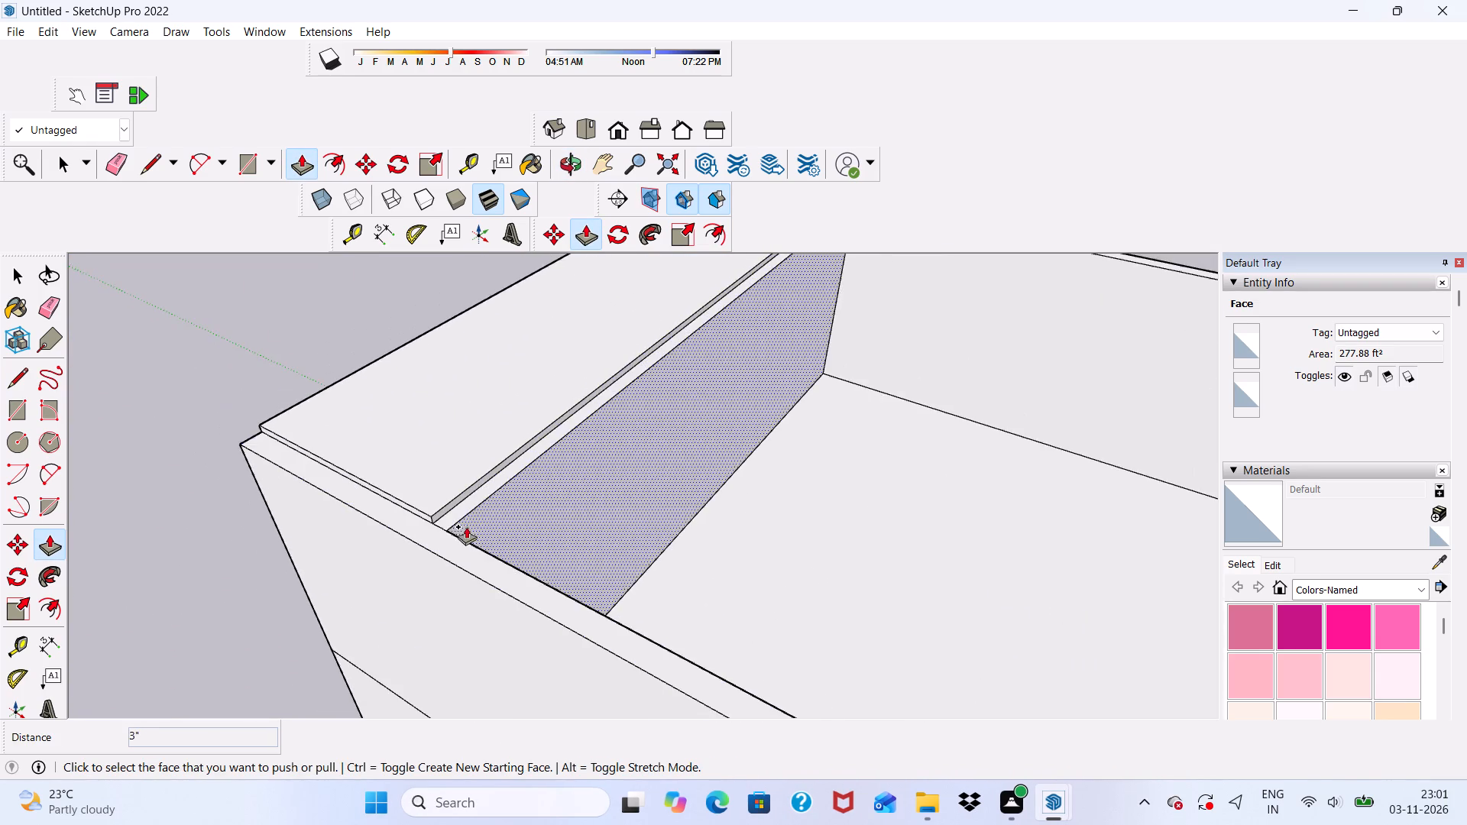
{"action": "scroll", "coordinate": [456, 519], "scroll_direction": "up", "scroll_amount": 6}
{"action": "left_click", "coordinate": [437, 511]}
{"action": "scroll", "coordinate": [455, 536], "scroll_direction": "down", "scroll_amount": 5}
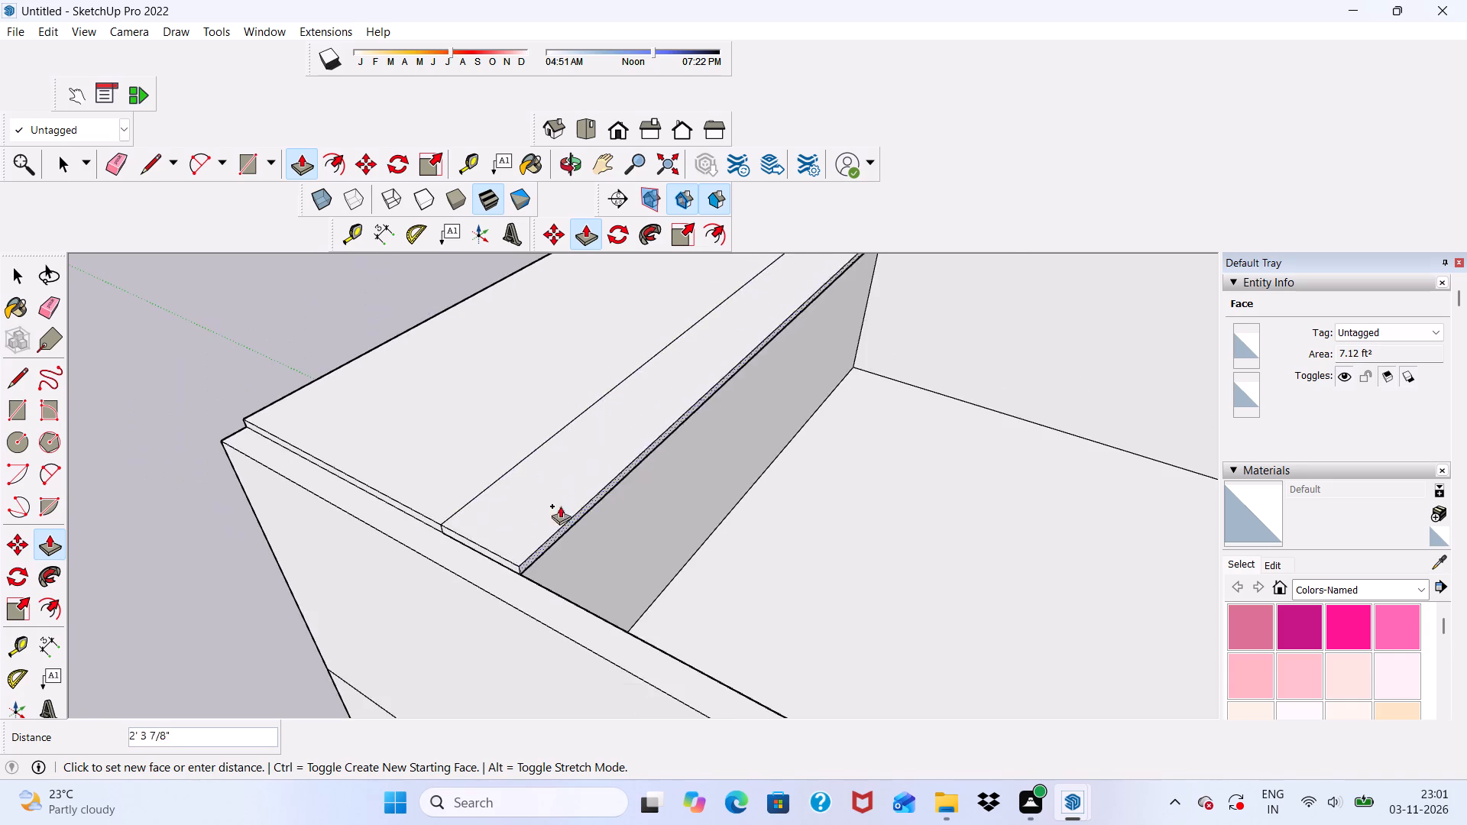
{"action": "scroll", "coordinate": [436, 436], "scroll_direction": "down", "scroll_amount": 5}
{"action": "scroll", "coordinate": [538, 474], "scroll_direction": "down", "scroll_amount": 7}
{"action": "scroll", "coordinate": [771, 629], "scroll_direction": "up", "scroll_amount": 5}
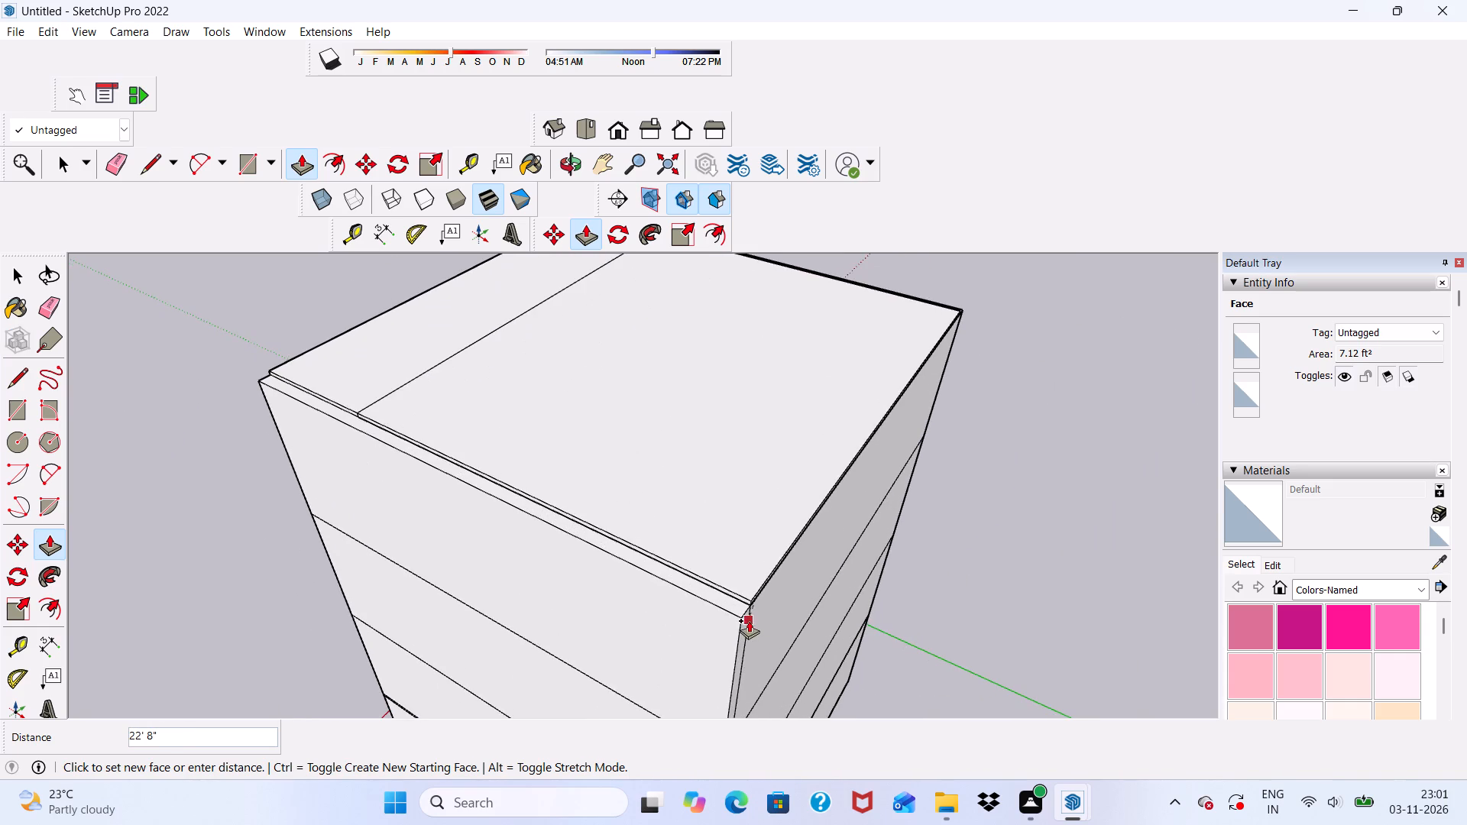
{"action": "left_click", "coordinate": [749, 620]}
Push/Pull the roof slab's right and left side faces outward 9" each, over the side walls.
{"action": "scroll", "coordinate": [714, 590], "scroll_direction": "up", "scroll_amount": 8}
{"action": "left_click", "coordinate": [712, 582]}
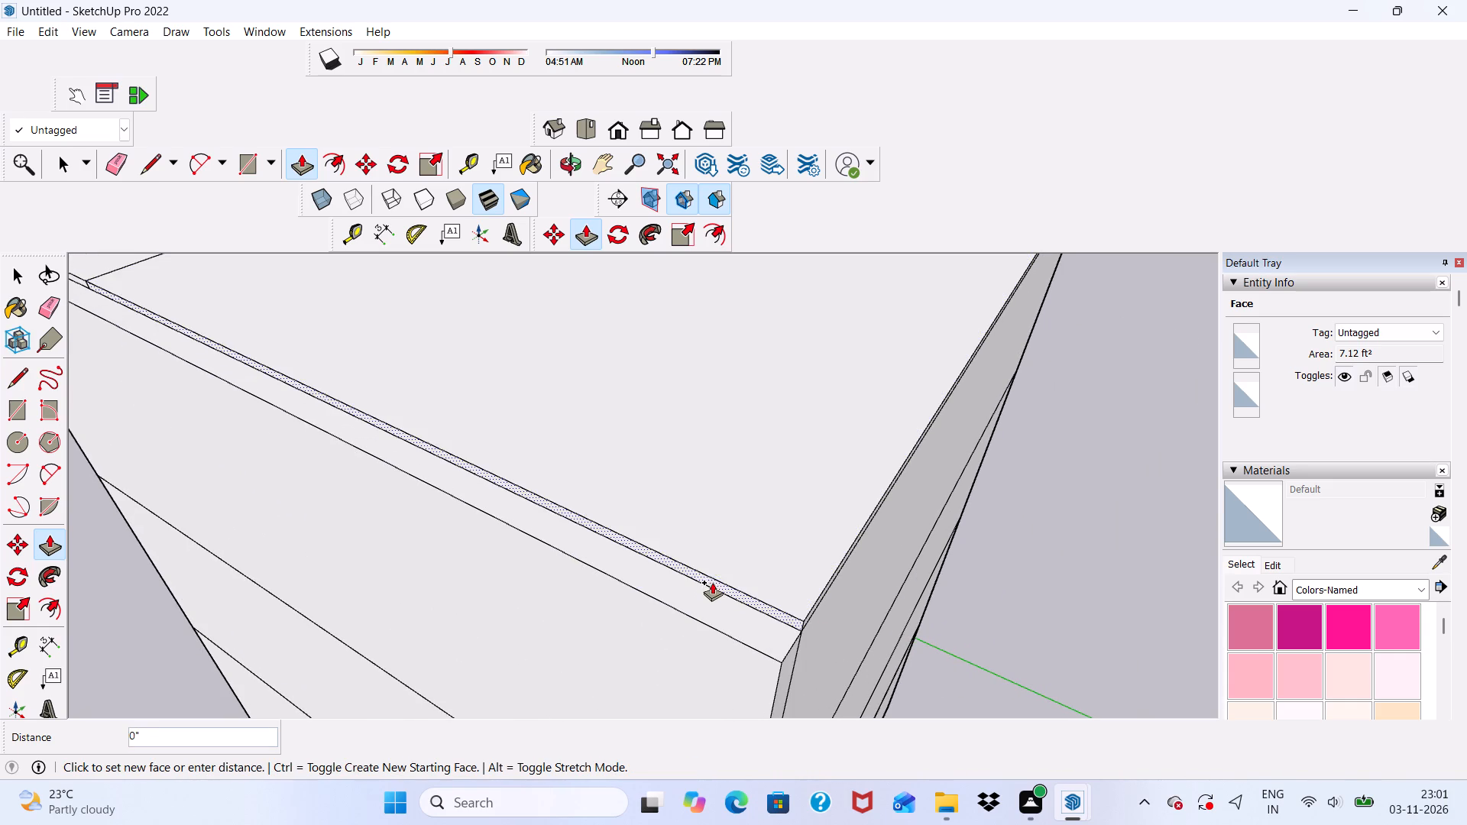
{"action": "left_click", "coordinate": [701, 633]}
{"action": "scroll", "coordinate": [593, 531], "scroll_direction": "down", "scroll_amount": 11}
{"action": "middle_click_drag", "start_coordinate": [664, 581], "coordinate": [112, 606]}
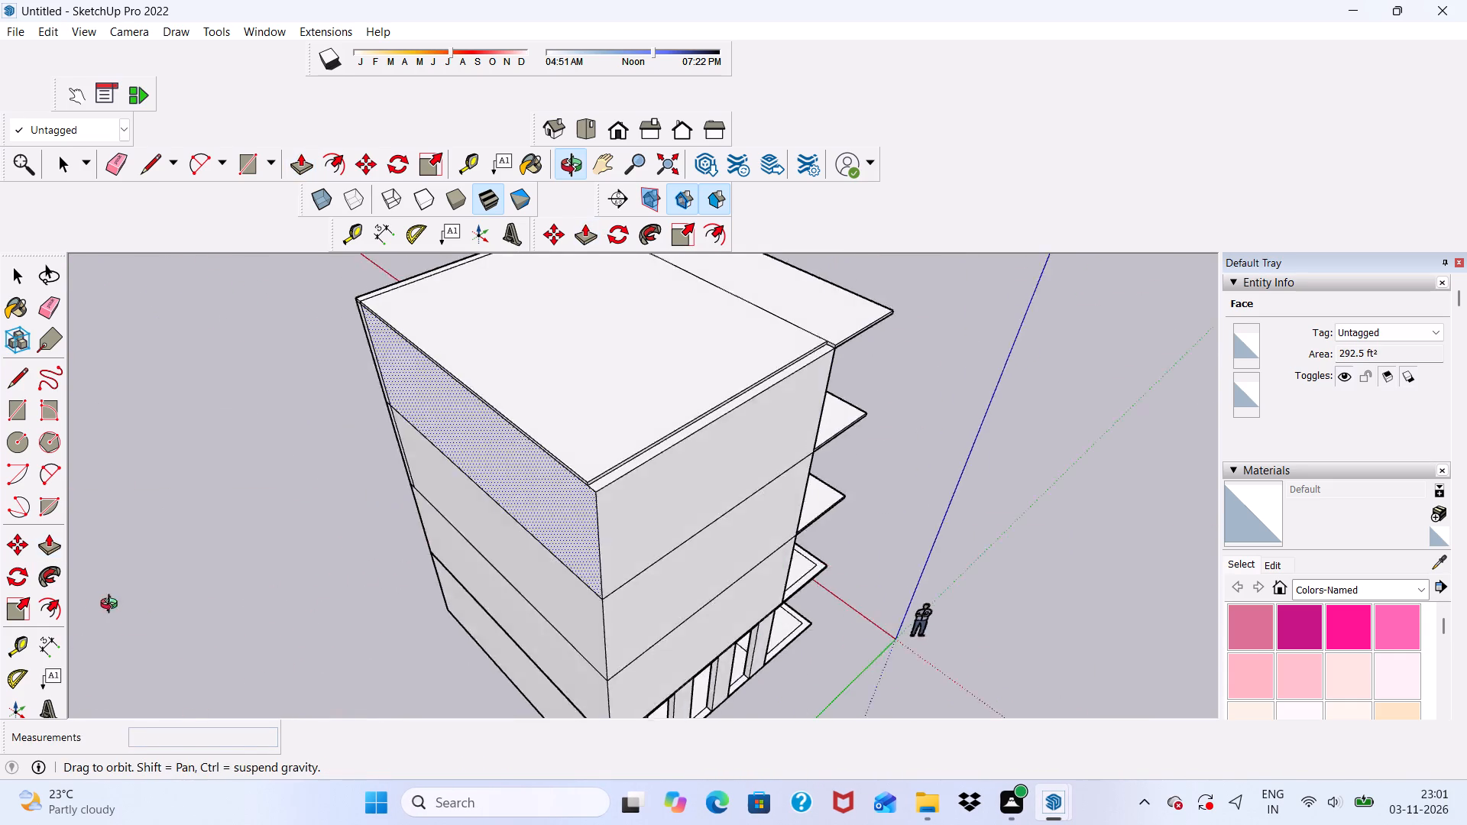
{"action": "middle_click_drag", "start_coordinate": [112, 606], "coordinate": [98, 604]}
{"action": "scroll", "coordinate": [563, 523], "scroll_direction": "up", "scroll_amount": 5}
{"action": "scroll", "coordinate": [601, 442], "scroll_direction": "up", "scroll_amount": 10}
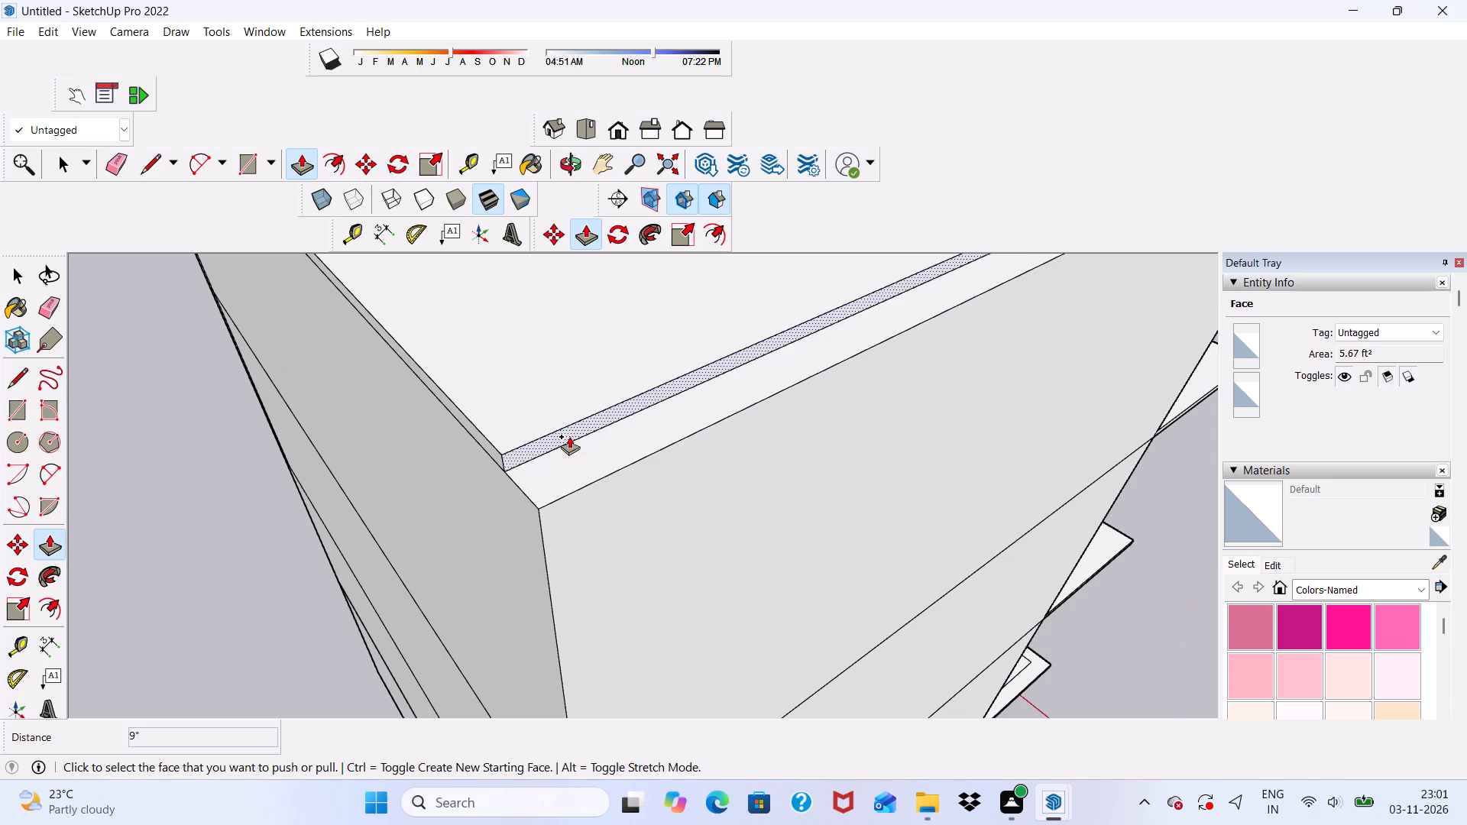
{"action": "left_click", "coordinate": [569, 436]}
{"action": "left_click", "coordinate": [558, 552]}
Push/Pull the top of the right wall beside the front slab up 3" to the roof level.
{"action": "scroll", "coordinate": [476, 520], "scroll_direction": "down", "scroll_amount": 6}
{"action": "scroll", "coordinate": [553, 519], "scroll_direction": "down", "scroll_amount": 6}
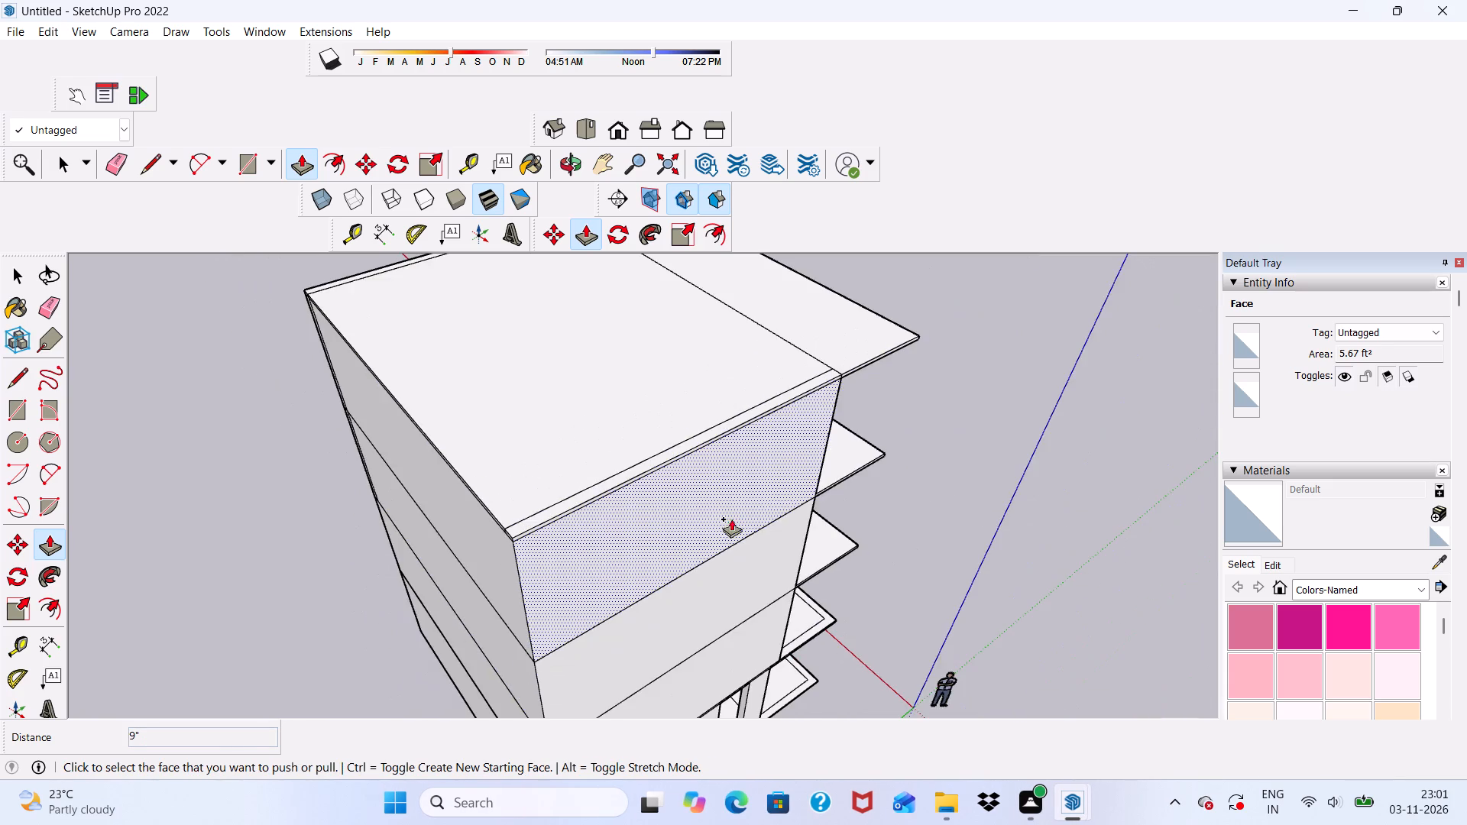
{"action": "middle_click_drag", "start_coordinate": [740, 516], "coordinate": [191, 526]}
{"action": "scroll", "coordinate": [419, 408], "scroll_direction": "up", "scroll_amount": 6}
{"action": "scroll", "coordinate": [447, 367], "scroll_direction": "down", "scroll_amount": 2}
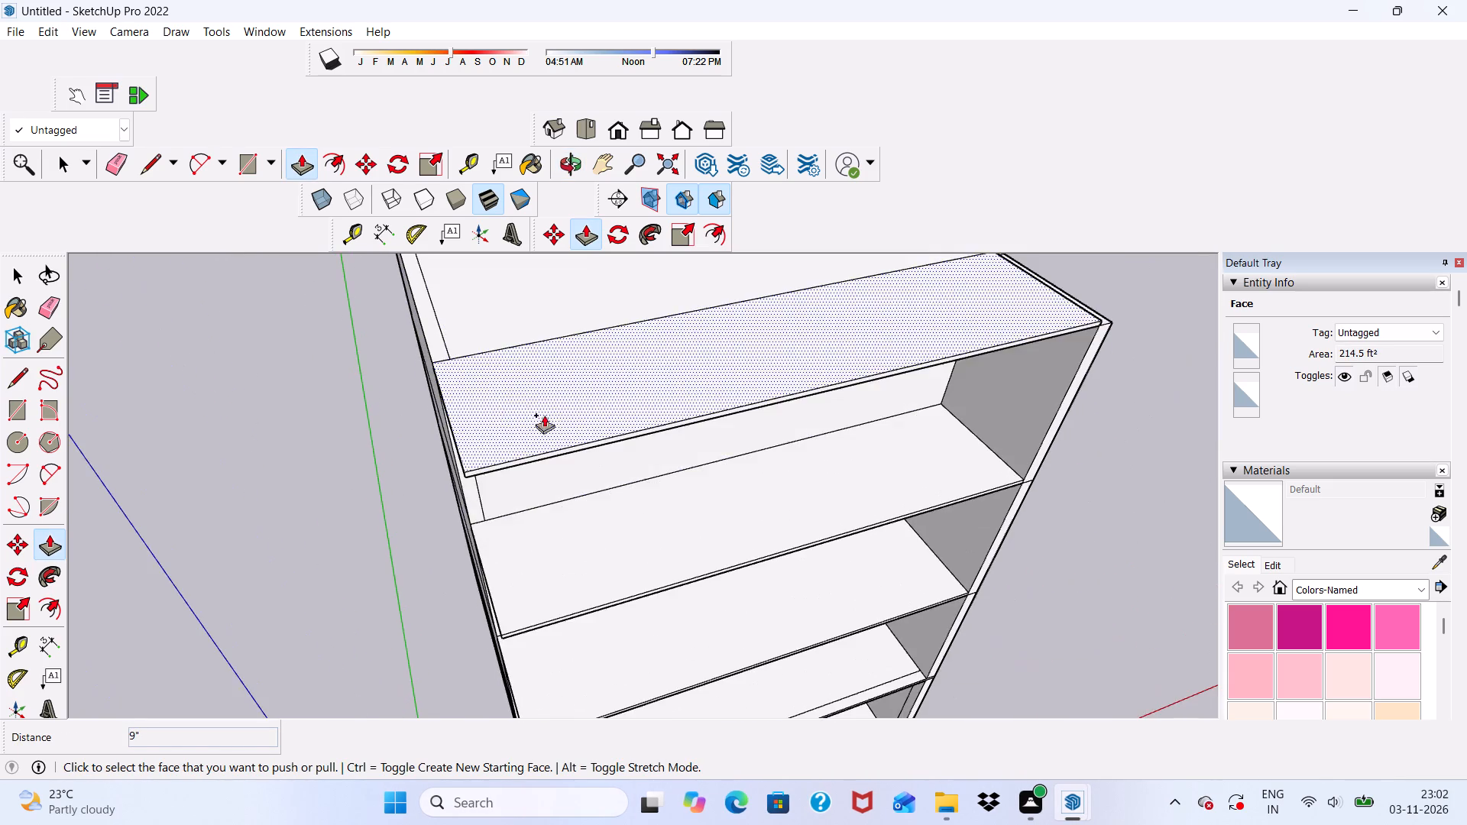
{"action": "scroll", "coordinate": [544, 415], "scroll_direction": "down", "scroll_amount": 5}
{"action": "middle_click_drag", "start_coordinate": [829, 340], "coordinate": [643, 422]}
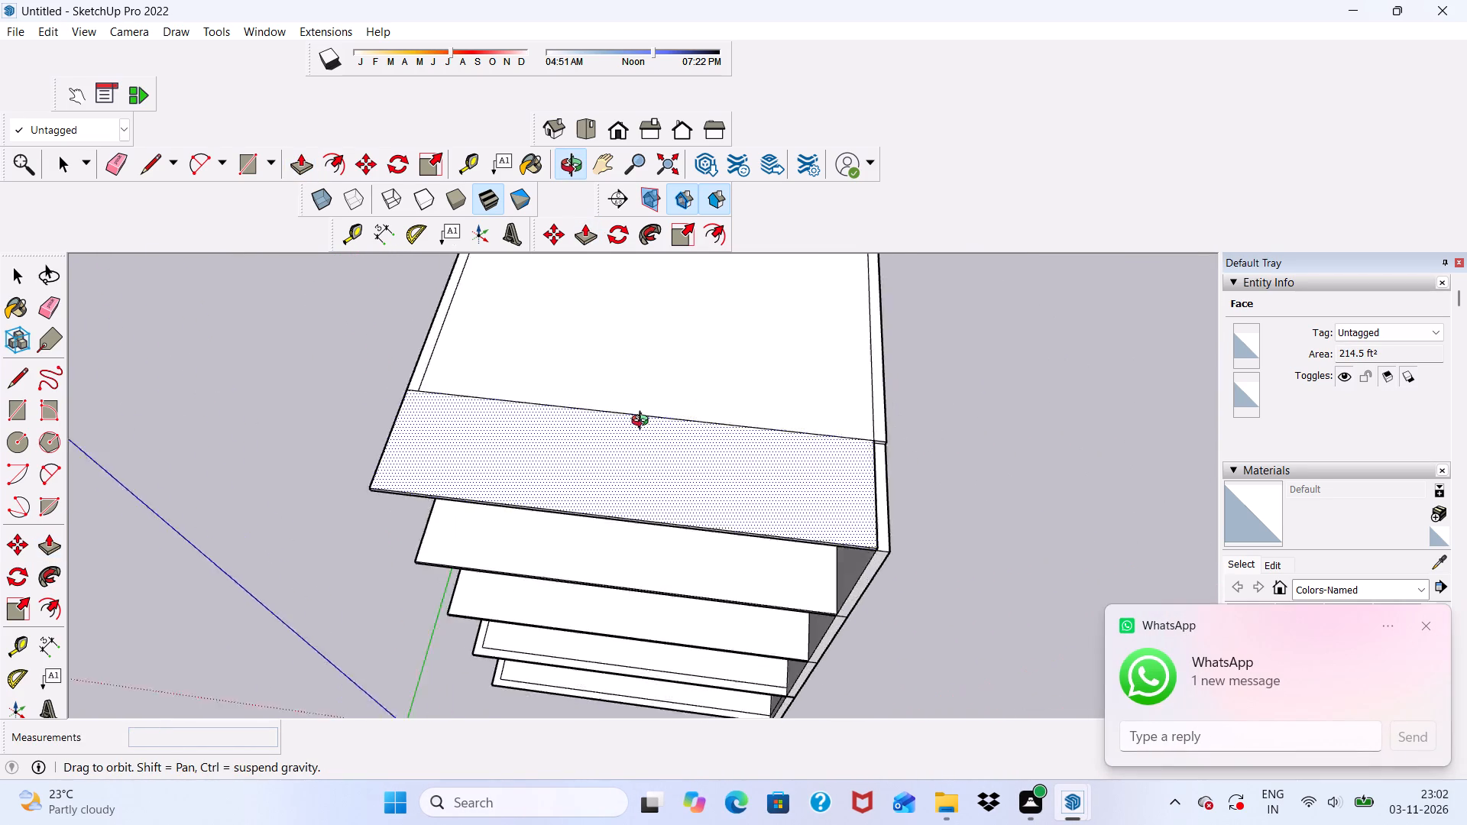
{"action": "middle_click_drag", "start_coordinate": [643, 422], "coordinate": [630, 422]}
{"action": "scroll", "coordinate": [830, 503], "scroll_direction": "up", "scroll_amount": 13}
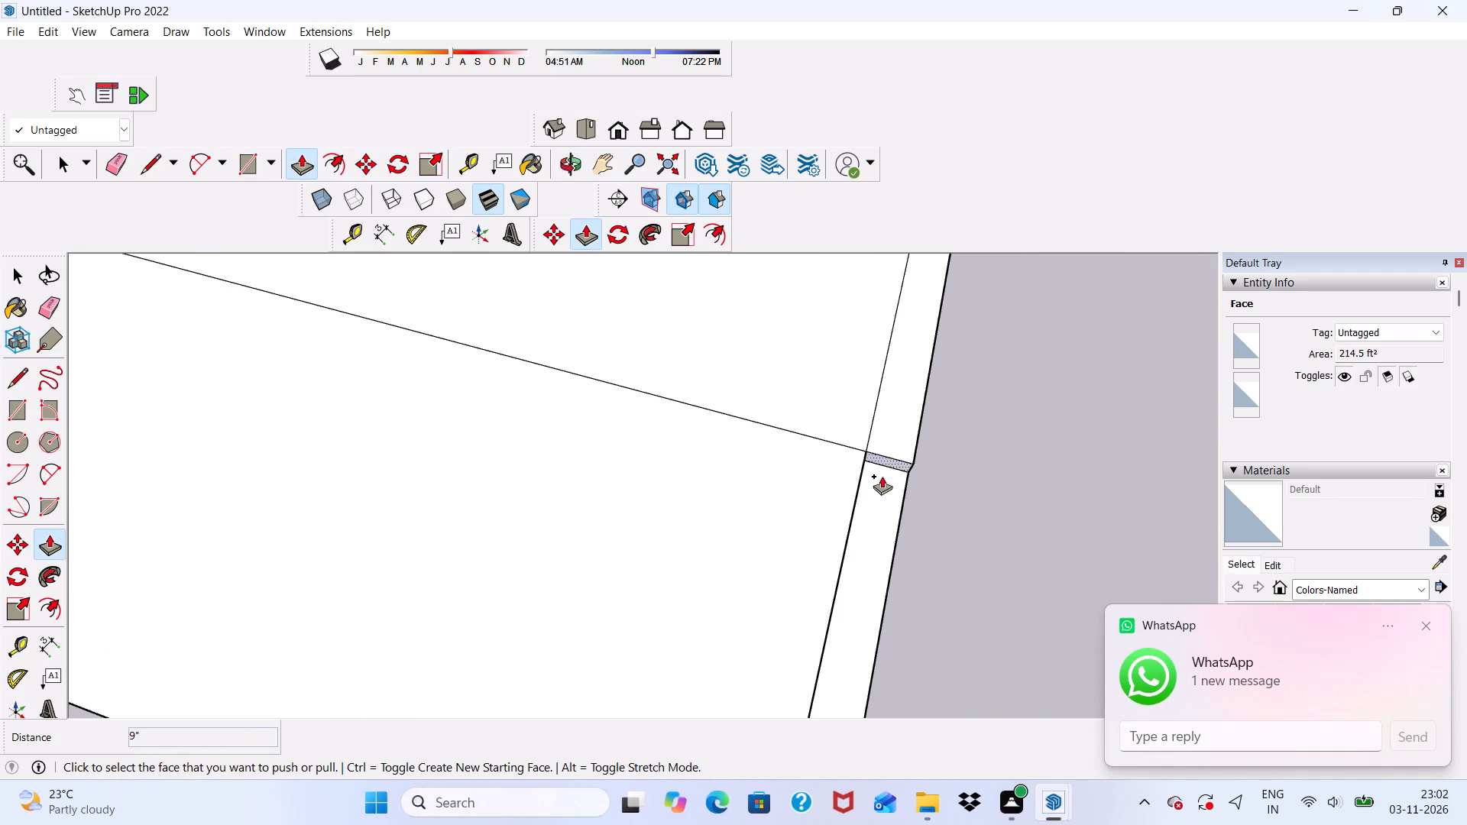
{"action": "left_click", "coordinate": [871, 509]}
{"action": "left_click", "coordinate": [829, 505]}
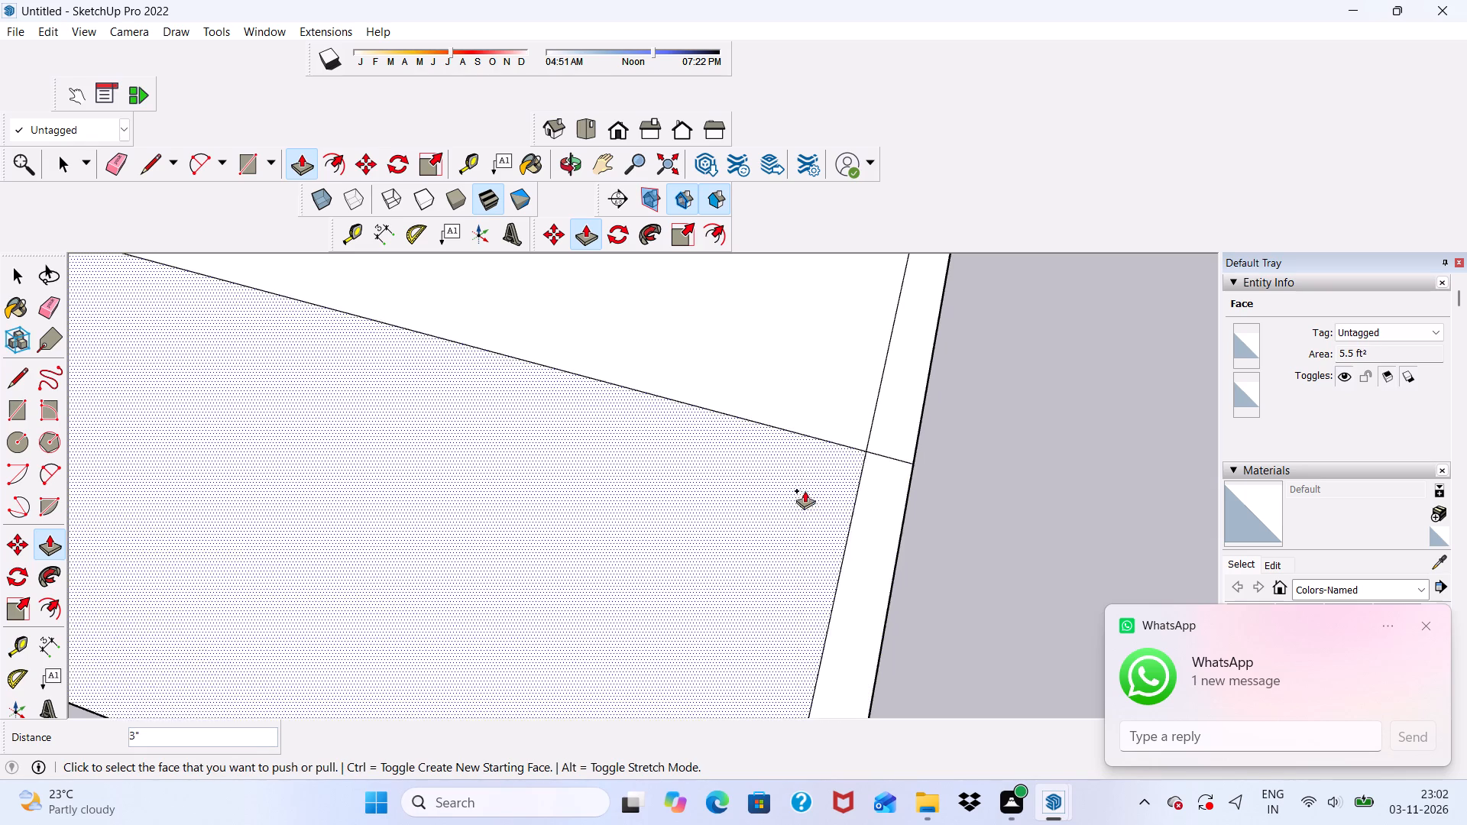
Place a guide line on the roof 6" behind the line dividing it from the front strip.
{"action": "scroll", "coordinate": [792, 491], "scroll_direction": "down", "scroll_amount": 17}
{"action": "key", "text": "space"}
{"action": "scroll", "coordinate": [533, 387], "scroll_direction": "up", "scroll_amount": 5}
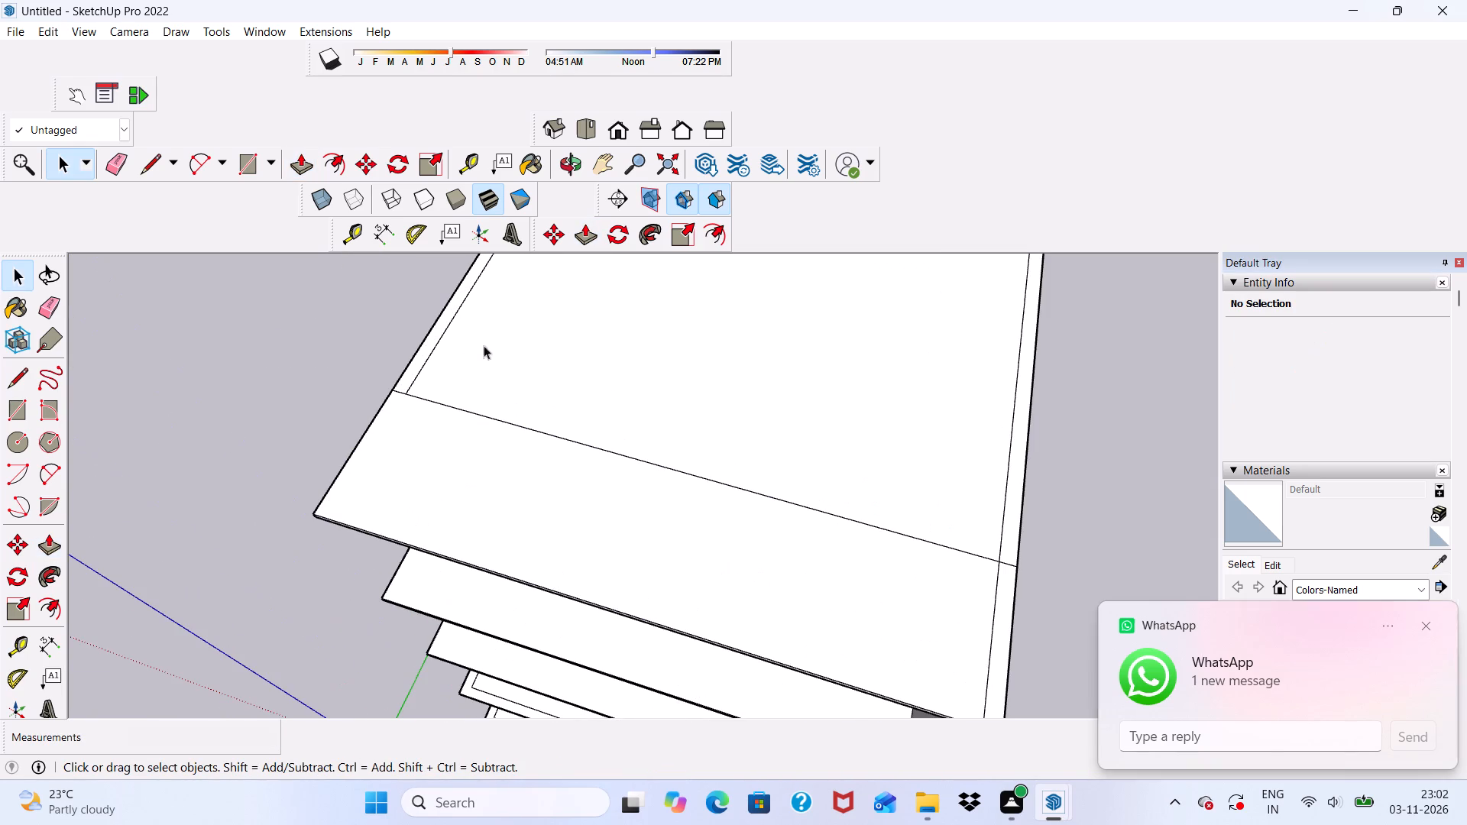
{"action": "left_click", "coordinate": [457, 157]}
{"action": "scroll", "coordinate": [543, 408], "scroll_direction": "down", "scroll_amount": 3}
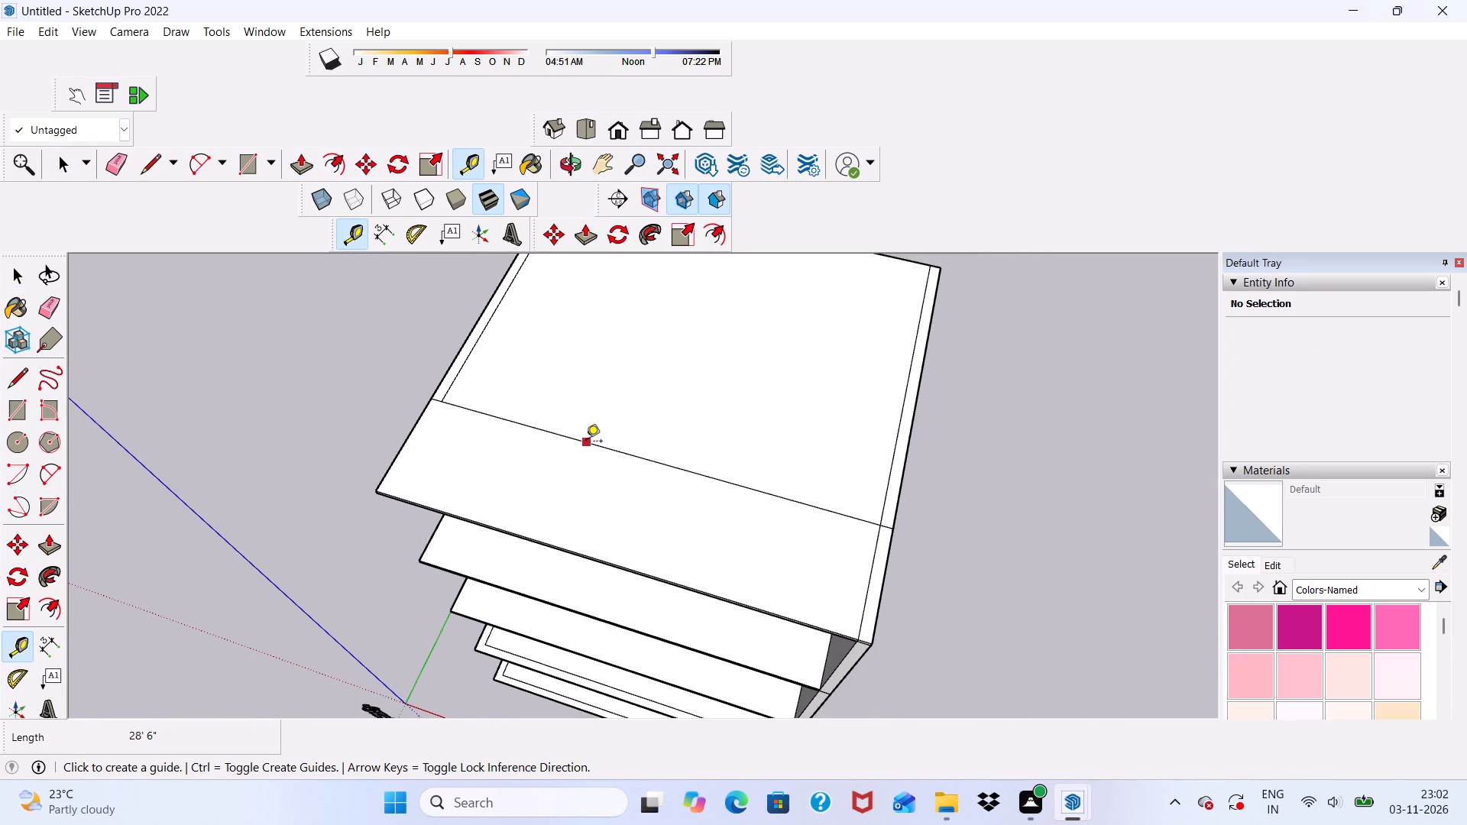
{"action": "left_click", "coordinate": [586, 442]}
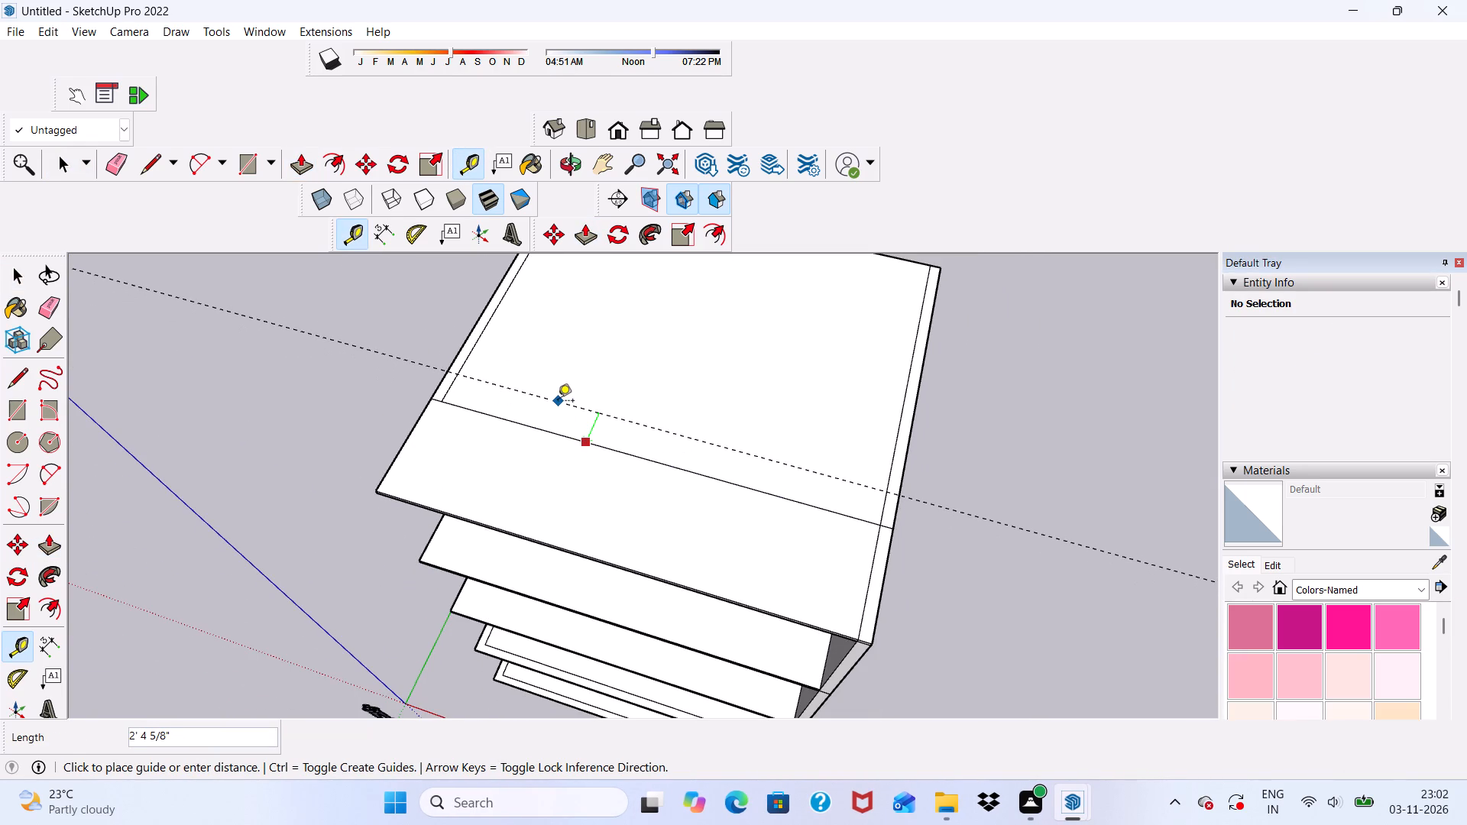
{"action": "key", "text": "6"}
{"action": "key", "text": "shift+quotedbl"}
{"action": "key", "text": "Return"}
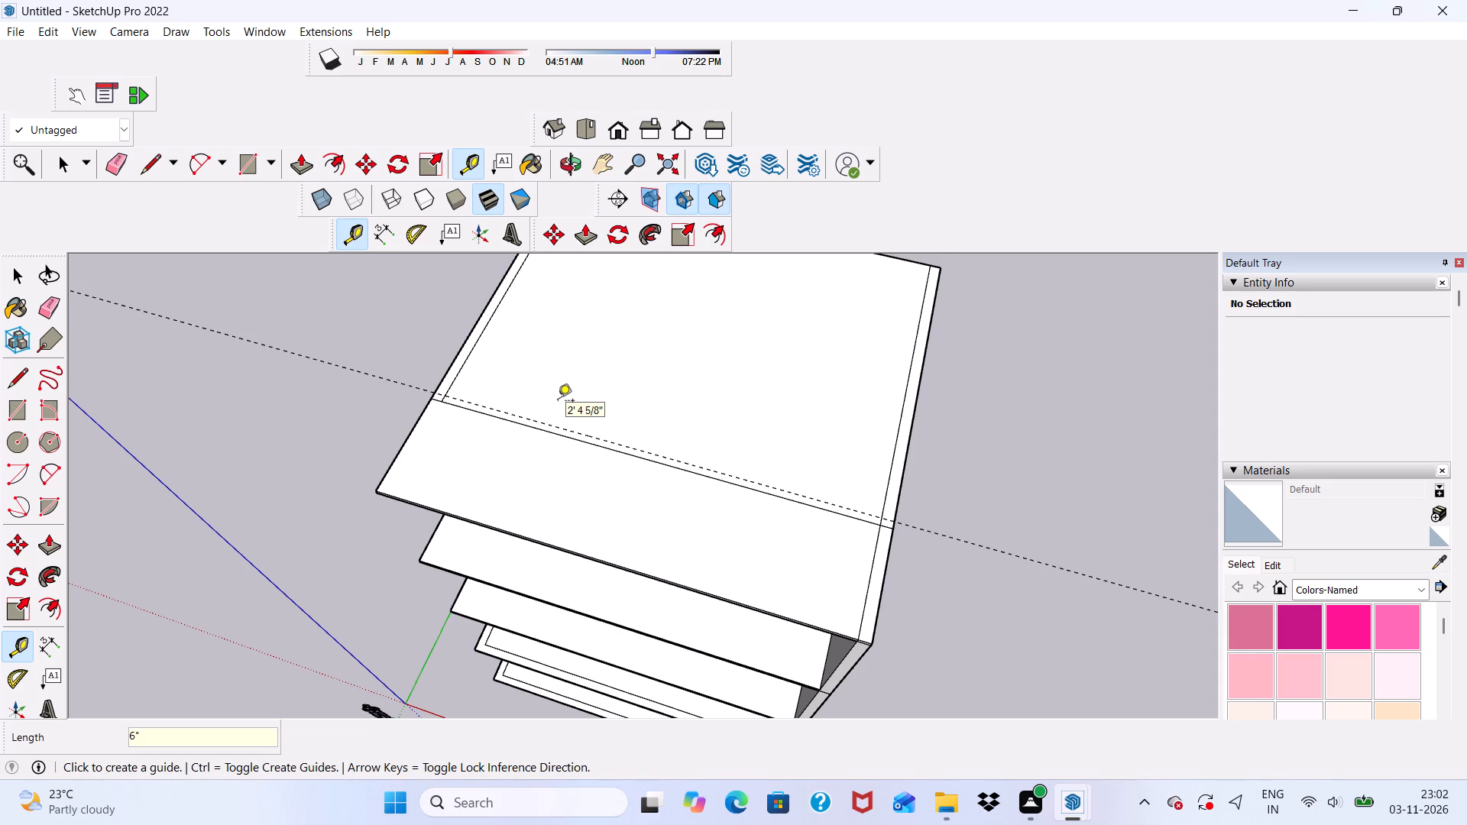
Draw a 29' 3" line along the guide from the roof's left edge to the right wall's inner line.
{"action": "left_click", "coordinate": [146, 163]}
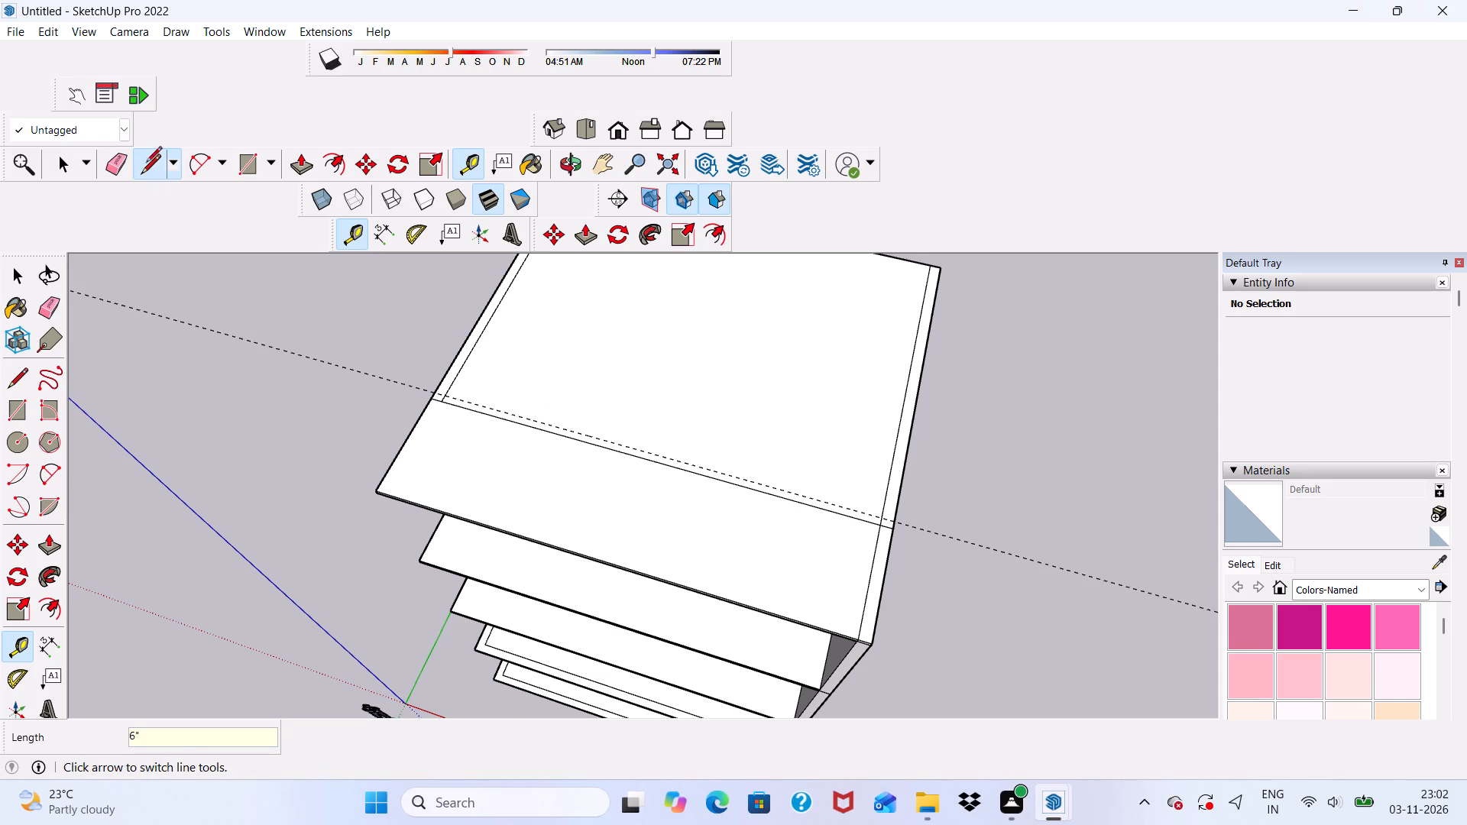
{"action": "scroll", "coordinate": [426, 330], "scroll_direction": "down", "scroll_amount": 1}
{"action": "middle_click_drag", "start_coordinate": [429, 340], "coordinate": [533, 382]}
{"action": "scroll", "coordinate": [470, 513], "scroll_direction": "up", "scroll_amount": 5}
{"action": "scroll", "coordinate": [472, 447], "scroll_direction": "up", "scroll_amount": 4}
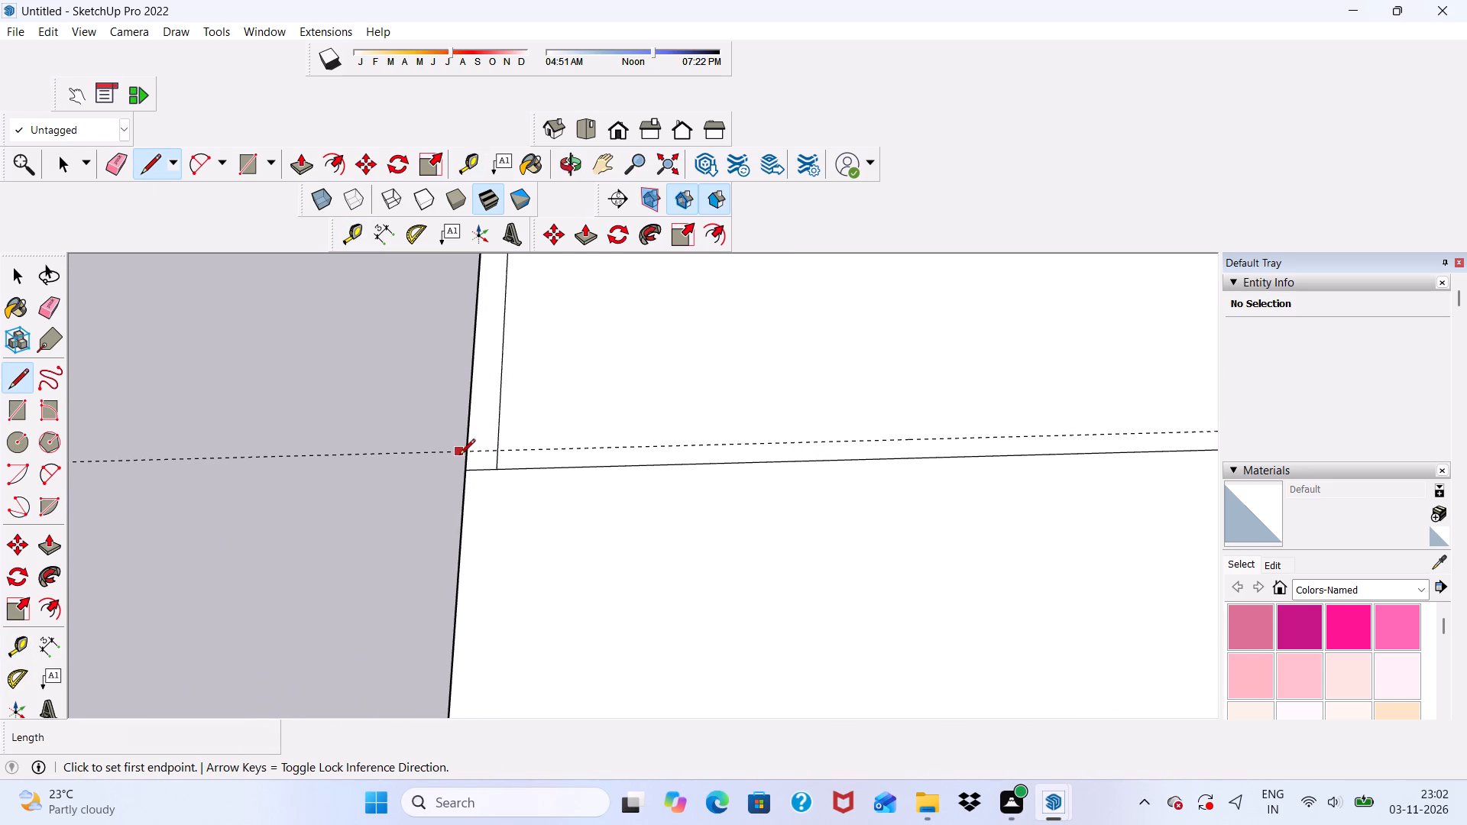
{"action": "left_click", "coordinate": [467, 453]}
{"action": "scroll", "coordinate": [541, 448], "scroll_direction": "down", "scroll_amount": 2}
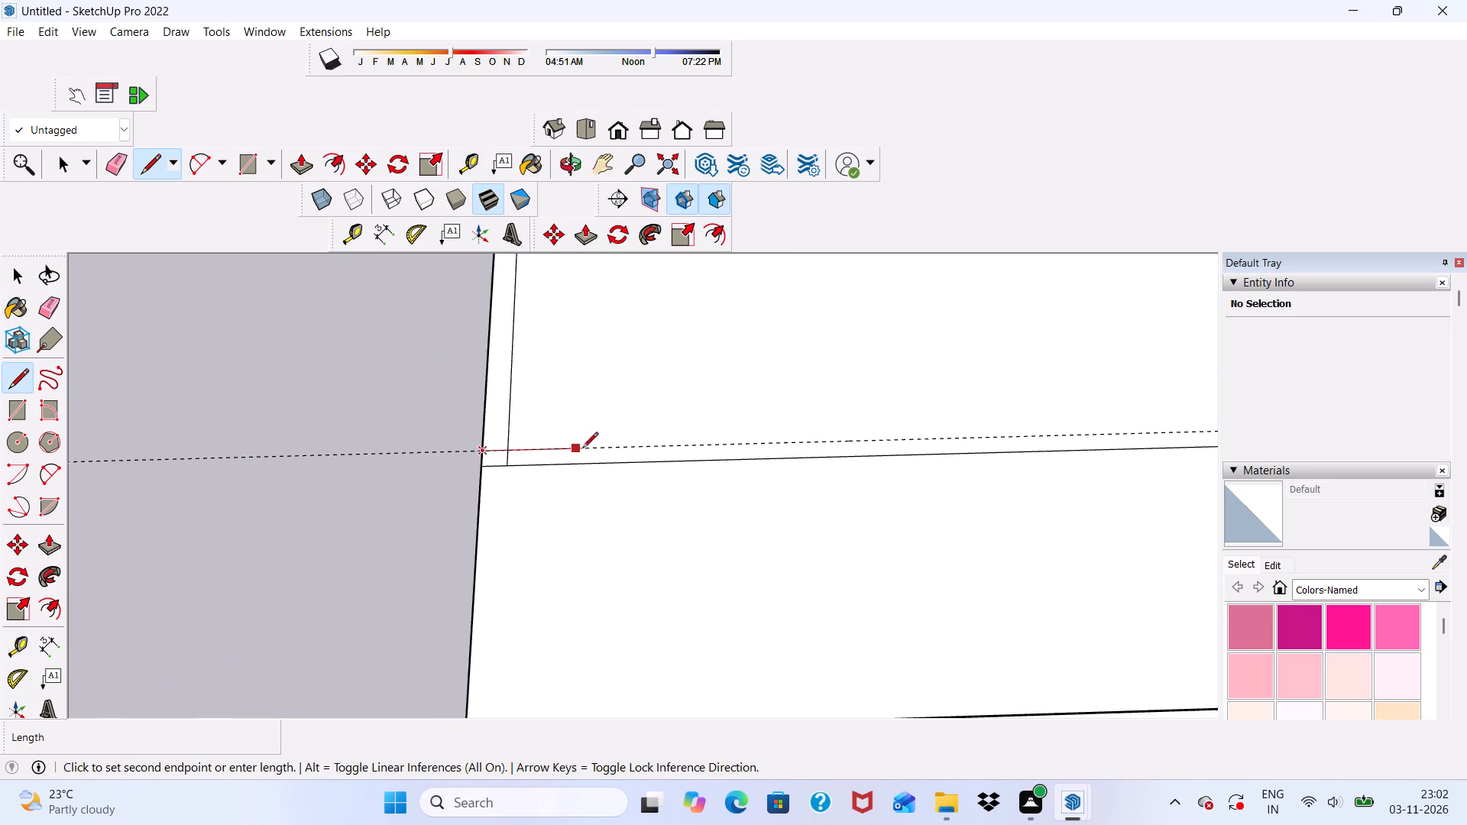
{"action": "scroll", "coordinate": [582, 449], "scroll_direction": "down", "scroll_amount": 2}
{"action": "scroll", "coordinate": [283, 450], "scroll_direction": "down", "scroll_amount": 5}
{"action": "scroll", "coordinate": [912, 464], "scroll_direction": "up", "scroll_amount": 6}
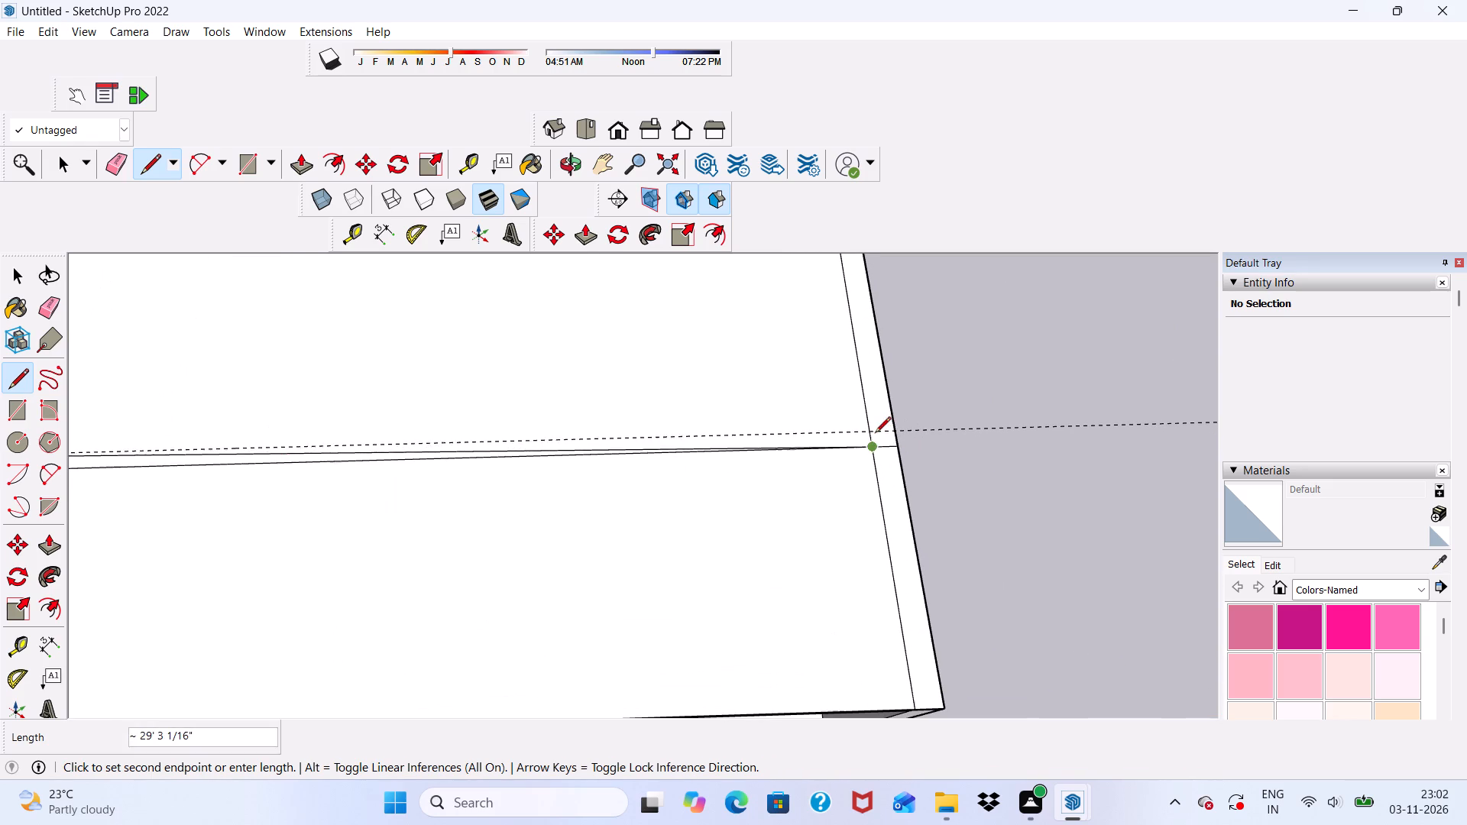
{"action": "left_click", "coordinate": [870, 432]}
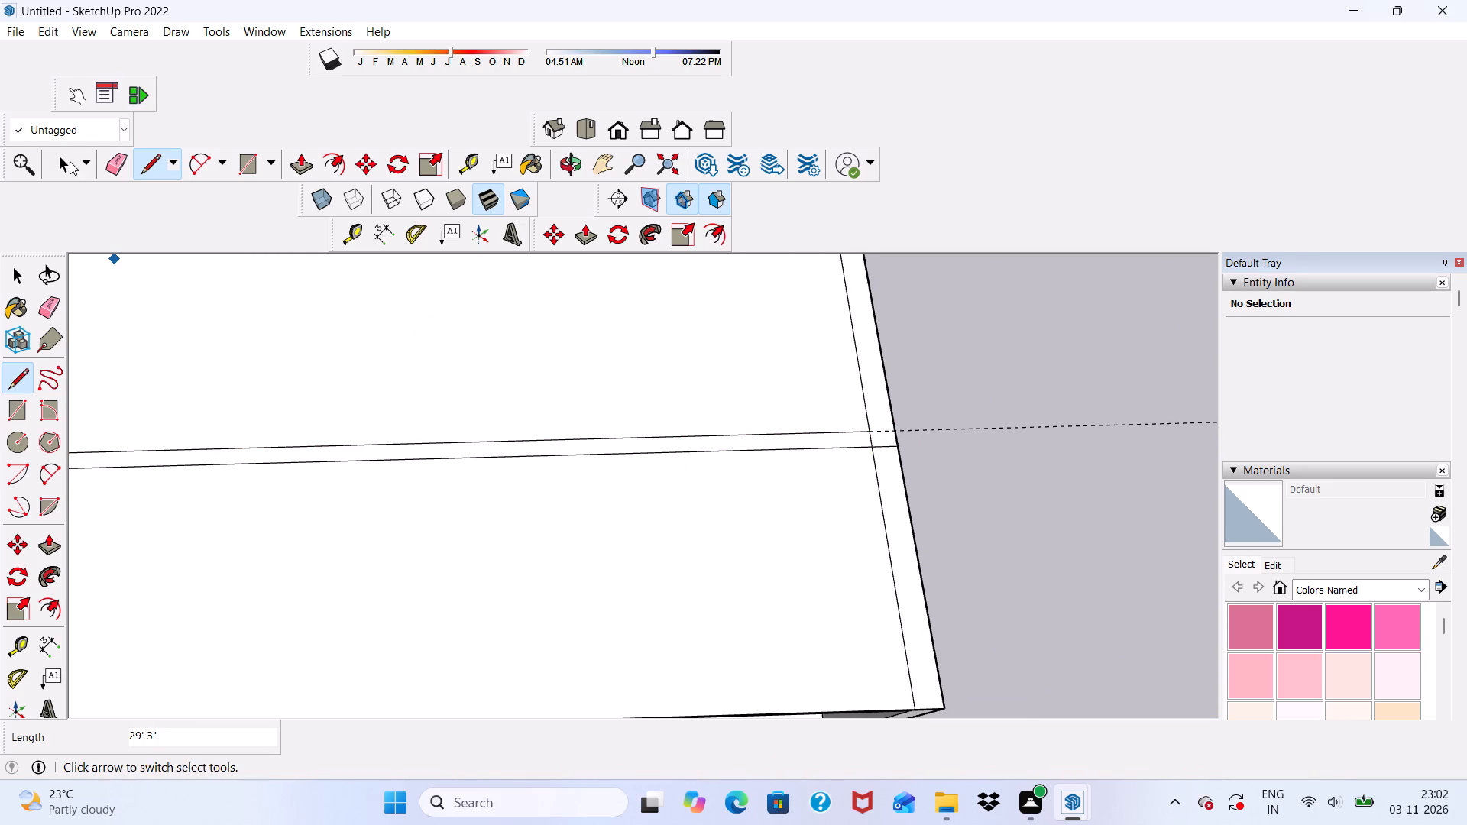
Erase the guide and the short wall-line segment crossing the right end of the 6" partition strip on the roof.
{"action": "left_click", "coordinate": [105, 156]}
{"action": "scroll", "coordinate": [729, 367], "scroll_direction": "up", "scroll_amount": 3}
{"action": "left_click_drag", "start_coordinate": [905, 434], "coordinate": [905, 438]}
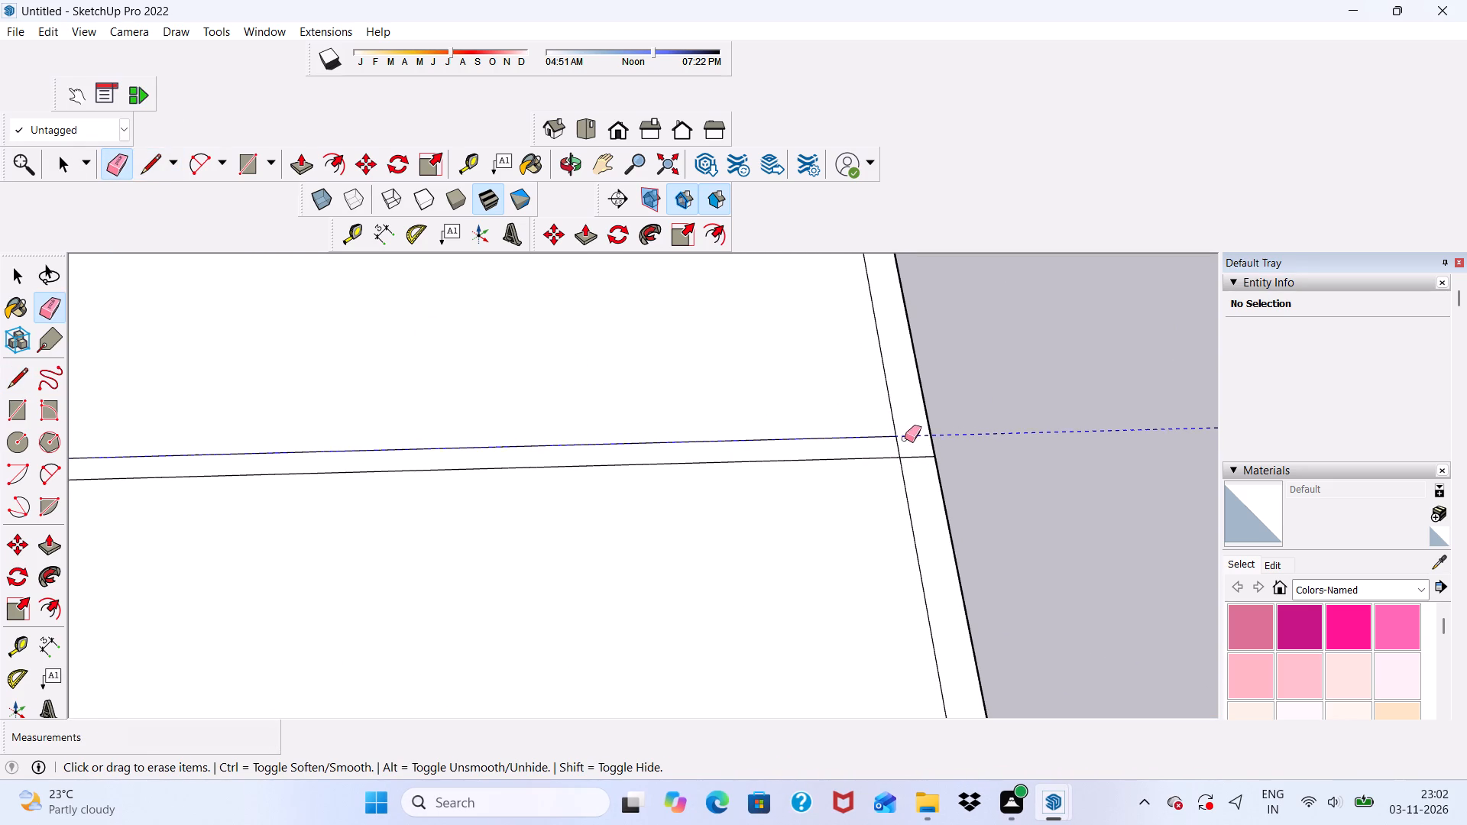
{"action": "left_click_drag", "start_coordinate": [905, 438], "coordinate": [894, 445]}
{"action": "scroll", "coordinate": [892, 415], "scroll_direction": "down", "scroll_amount": 6}
{"action": "scroll", "coordinate": [863, 340], "scroll_direction": "down", "scroll_amount": 5}
{"action": "scroll", "coordinate": [466, 414], "scroll_direction": "up", "scroll_amount": 5}
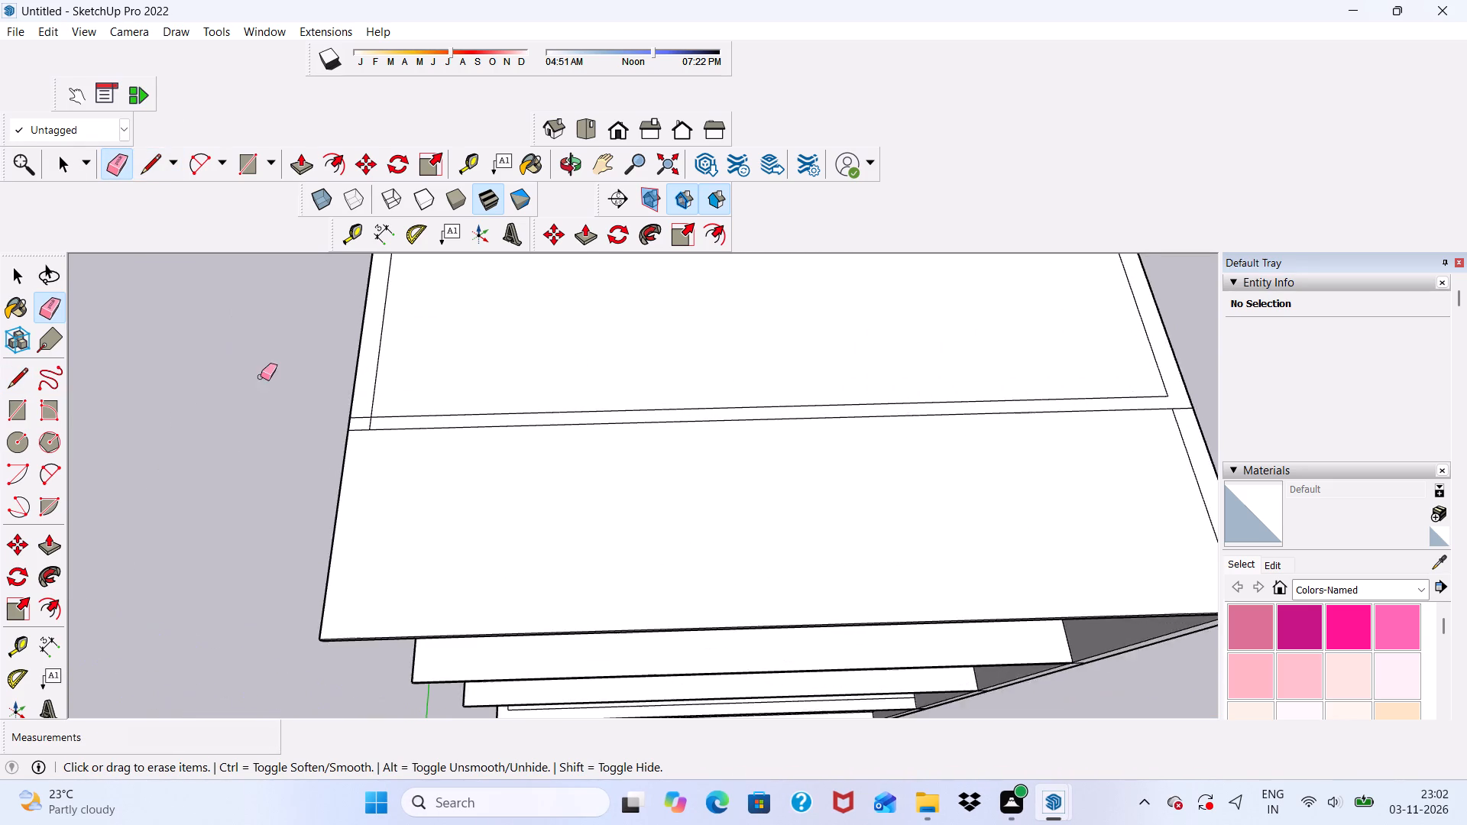
Erase the short wall-line segment crossing the left end of the 6" partition strip on the roof.
{"action": "scroll", "coordinate": [319, 411], "scroll_direction": "up", "scroll_amount": 9}
{"action": "left_click_drag", "start_coordinate": [411, 439], "coordinate": [481, 461]}
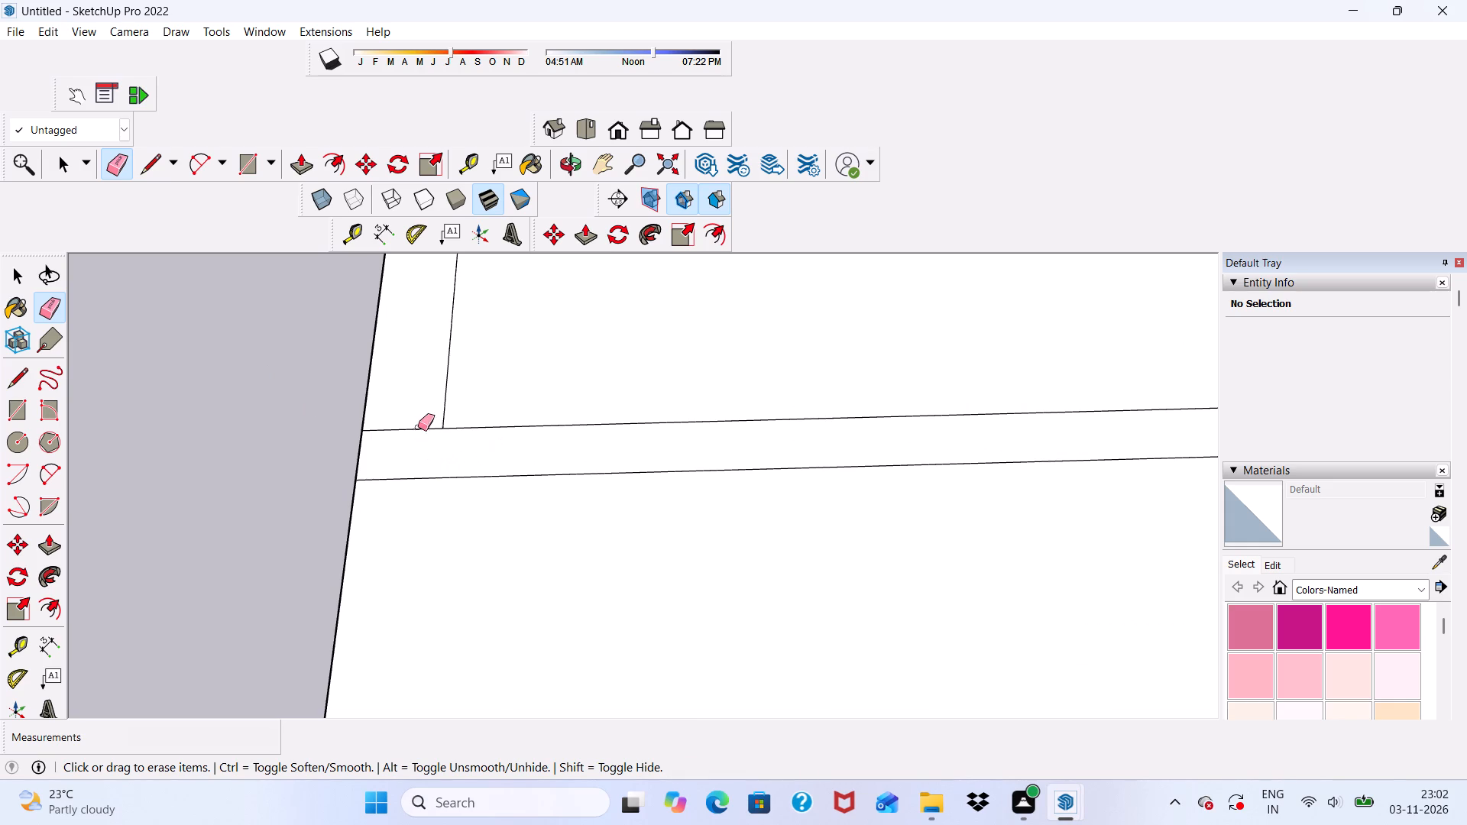
{"action": "left_click_drag", "start_coordinate": [416, 425], "coordinate": [419, 439]}
Push/Pull the joined side-wall and partition outline on the roof up 10' to raise the fifth level's walls.
{"action": "key", "text": "space"}
{"action": "left_click", "coordinate": [432, 444]}
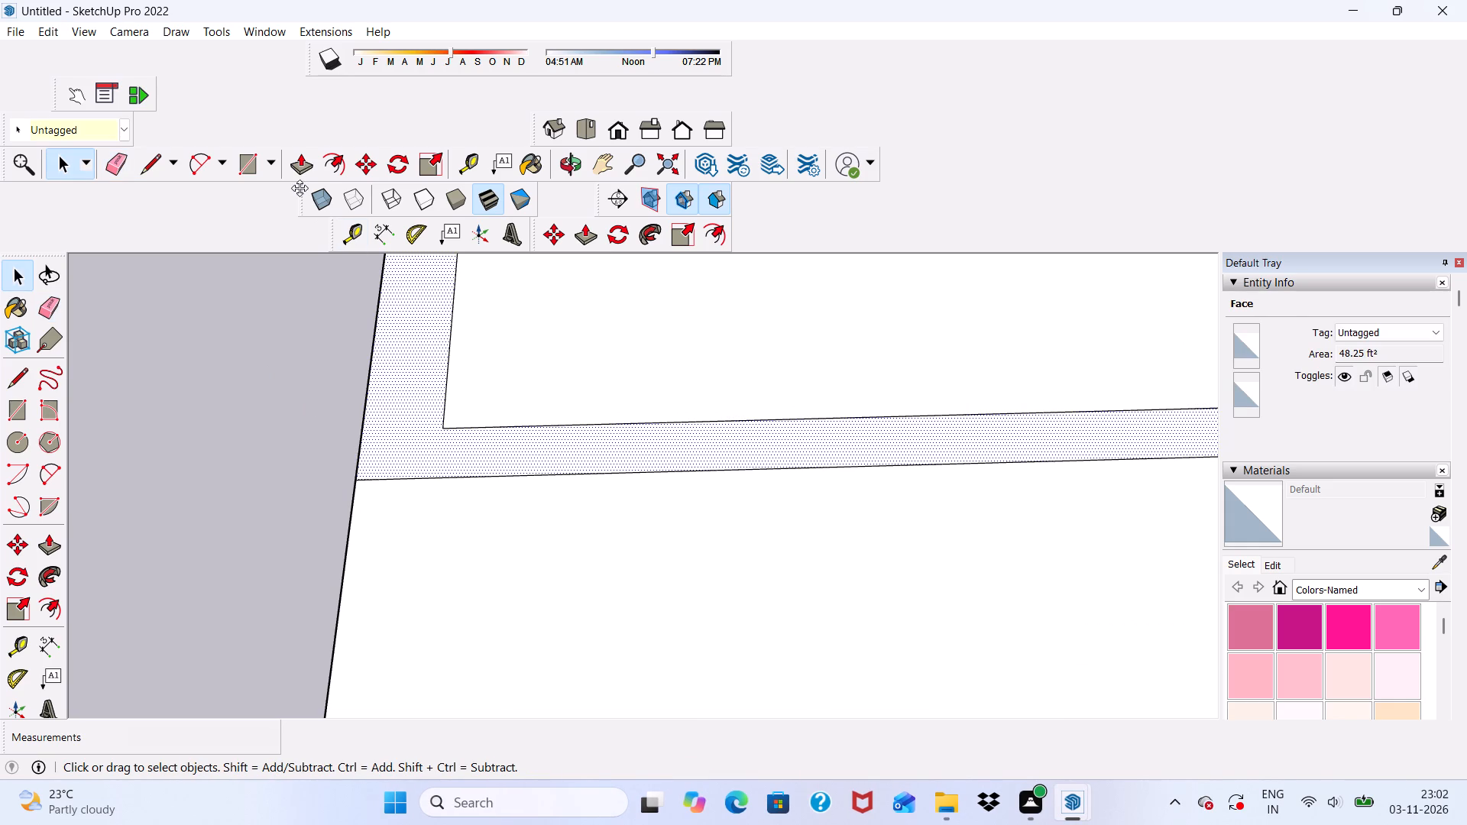
{"action": "left_click", "coordinate": [304, 181]}
{"action": "left_click", "coordinate": [299, 160]}
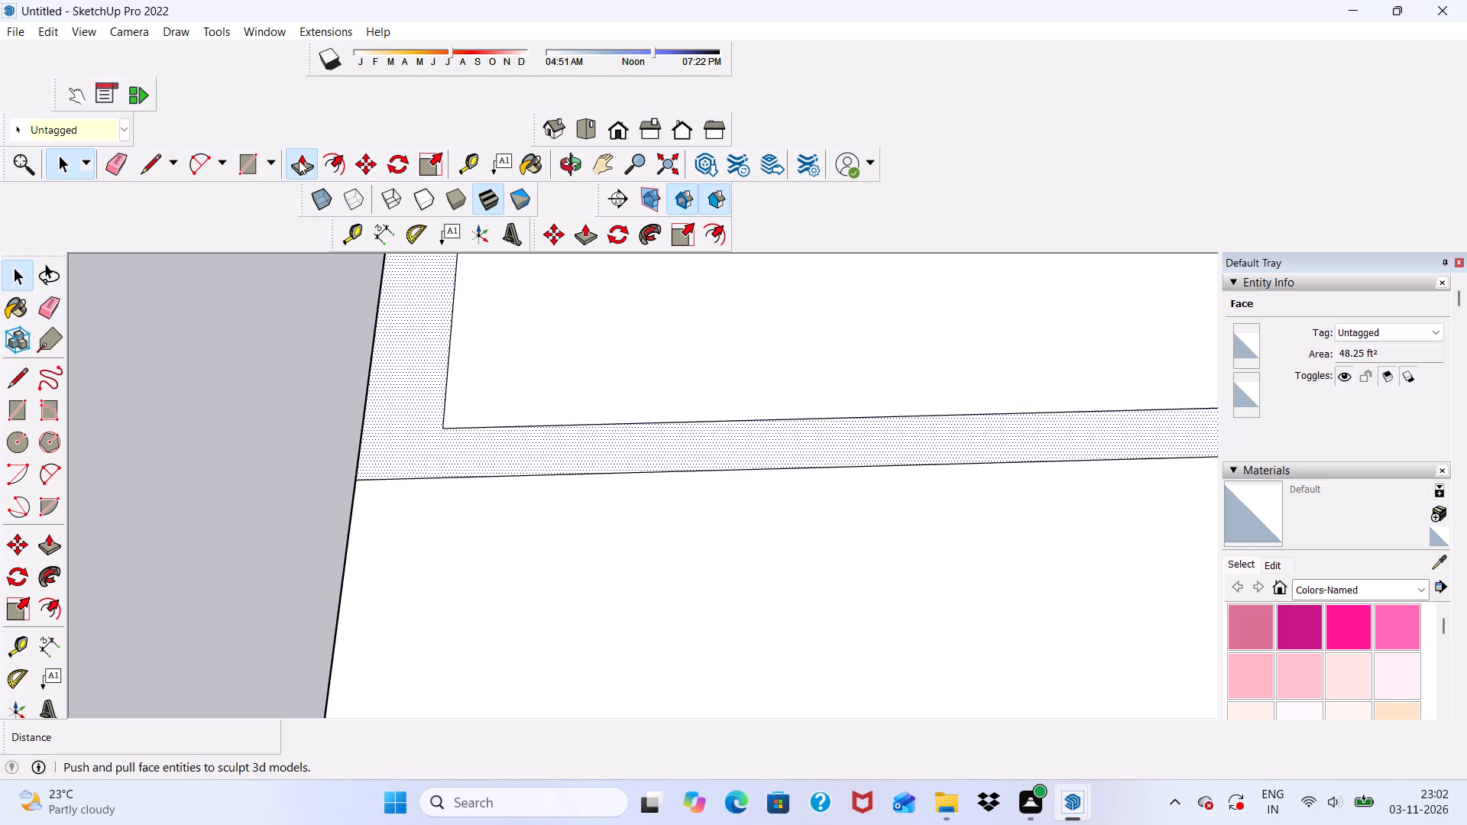
{"action": "left_click", "coordinate": [422, 437]}
{"action": "scroll", "coordinate": [332, 328], "scroll_direction": "down", "scroll_amount": 3}
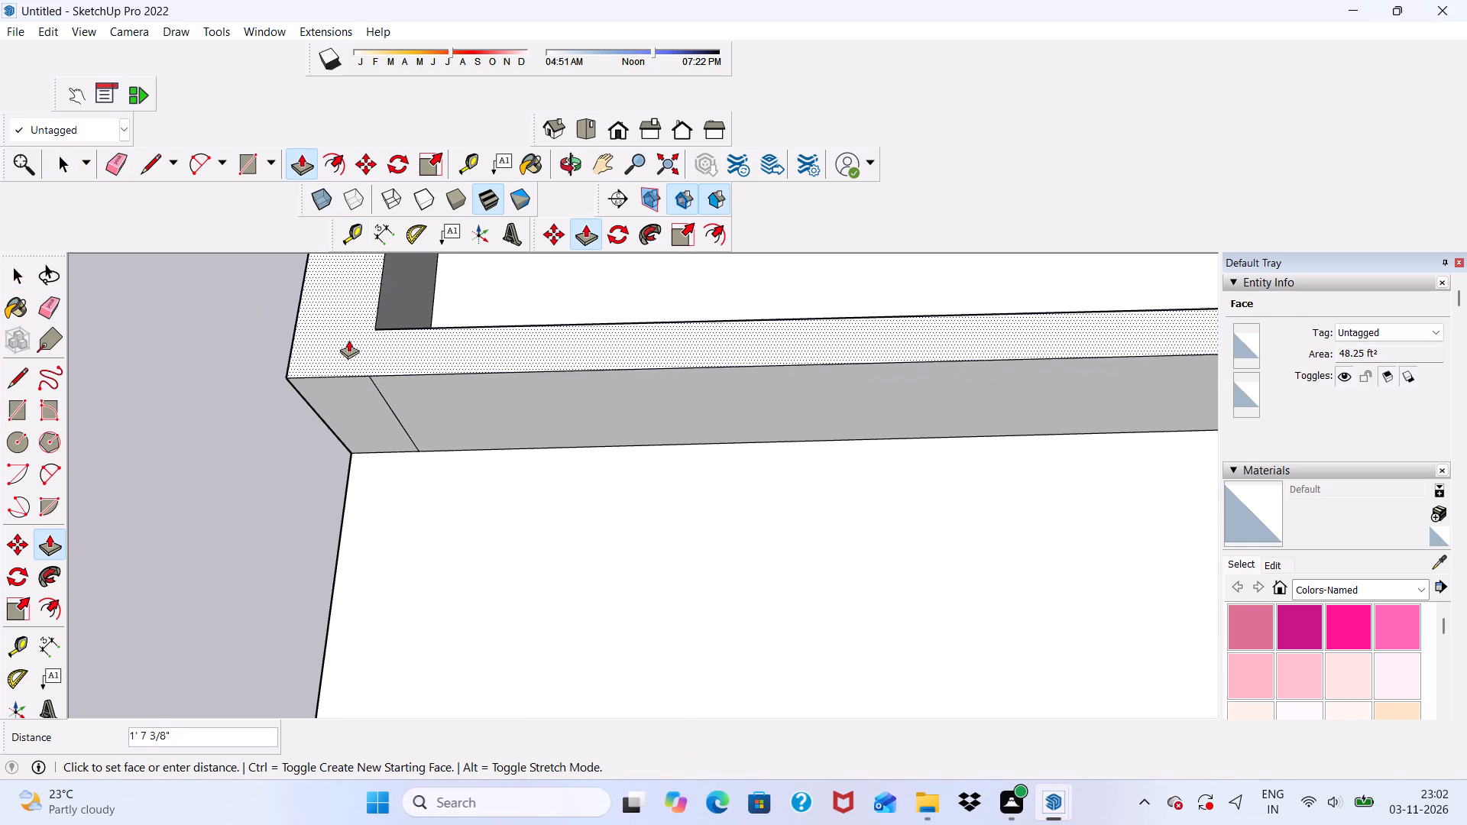
{"action": "scroll", "coordinate": [340, 331], "scroll_direction": "down", "scroll_amount": 15}
{"action": "scroll", "coordinate": [330, 274], "scroll_direction": "up", "scroll_amount": 1}
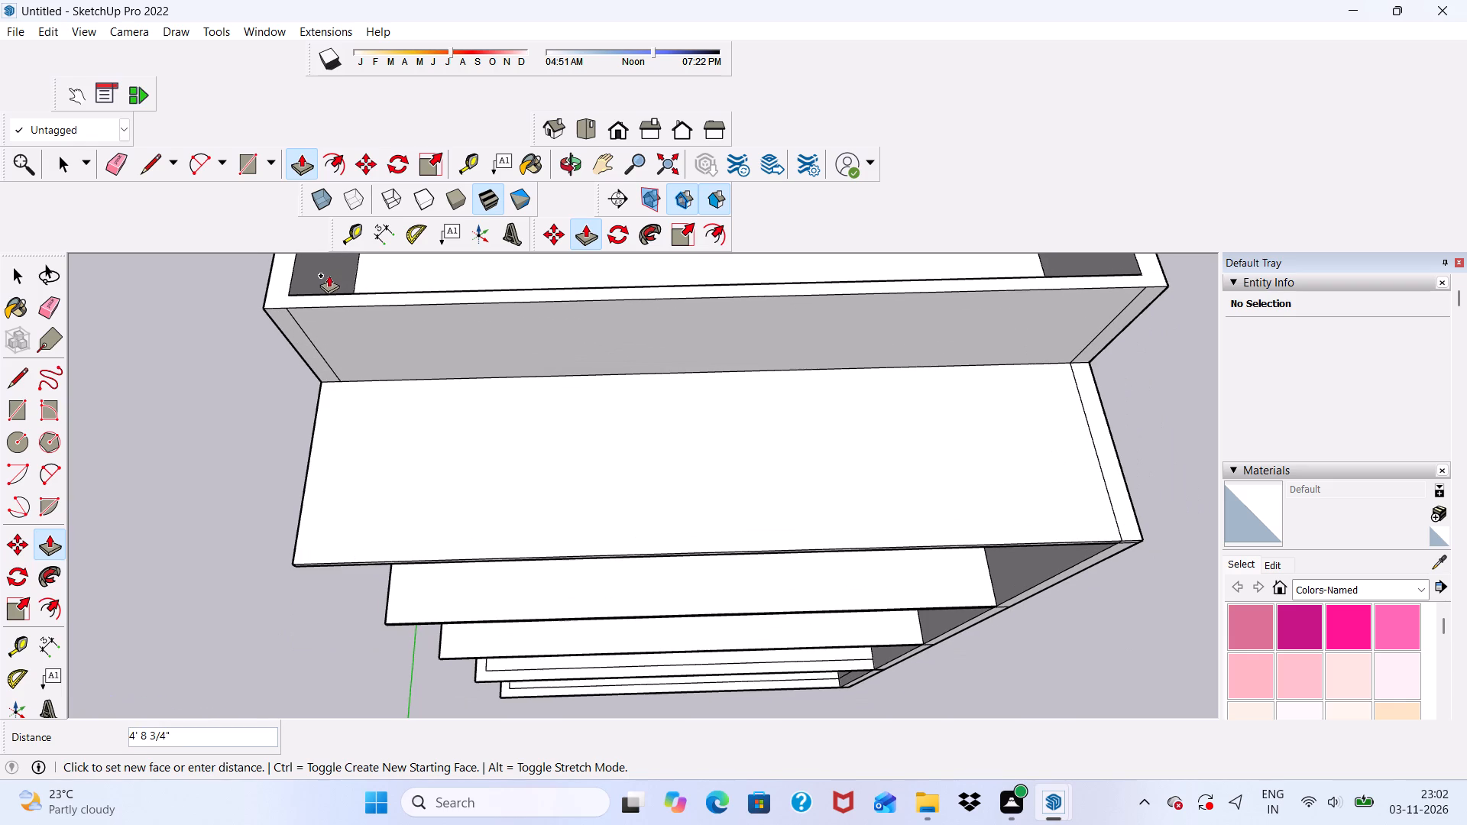
{"action": "type", "text": "10'"}
{"action": "key", "text": "Return"}
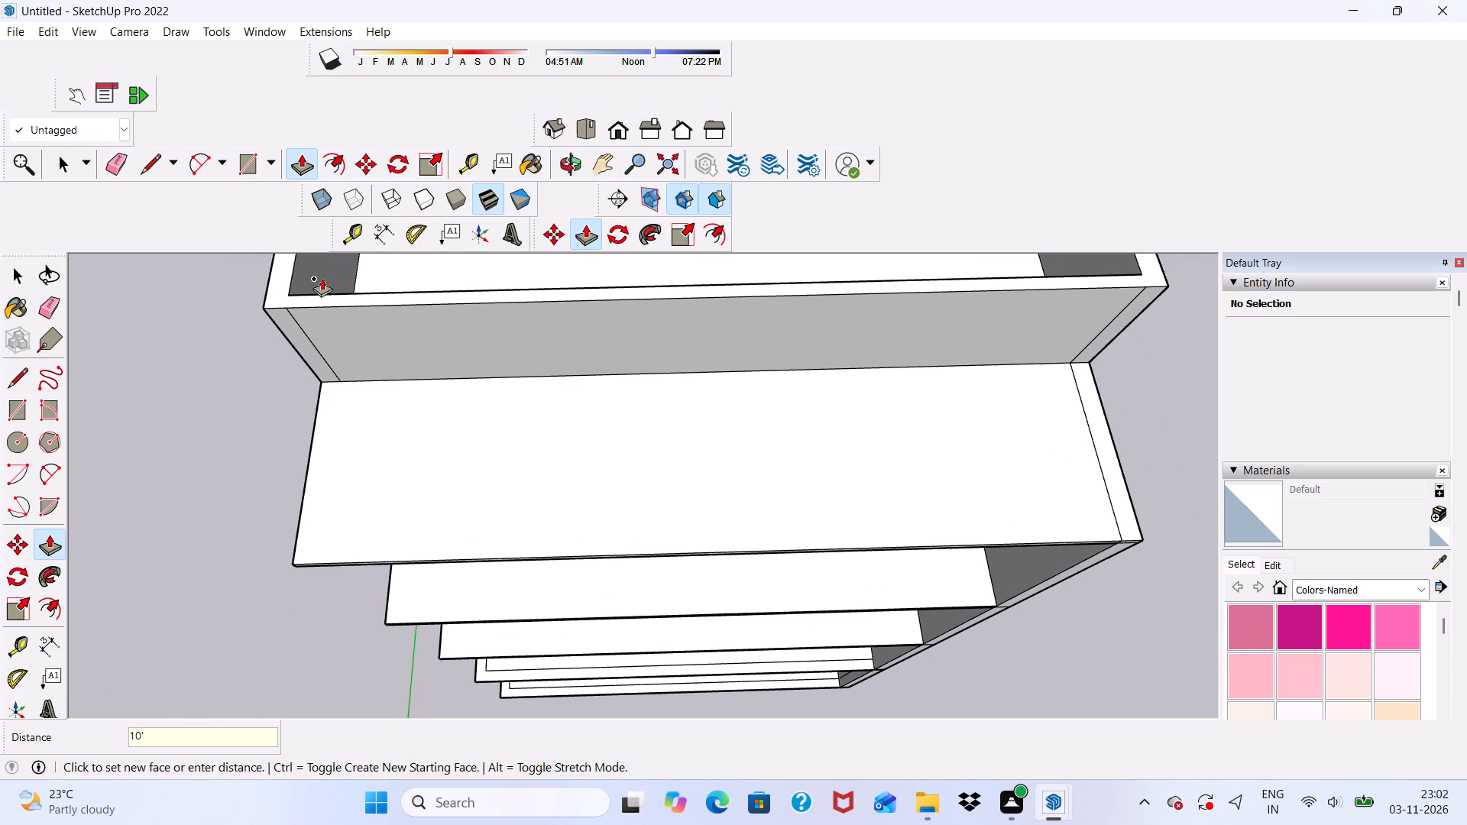
{"action": "scroll", "coordinate": [327, 323], "scroll_direction": "down", "scroll_amount": 2}
{"action": "key", "text": "space"}
Place a guide line on the fifth-level floor 9" inside its open rear edge.
{"action": "scroll", "coordinate": [367, 402], "scroll_direction": "down", "scroll_amount": 8}
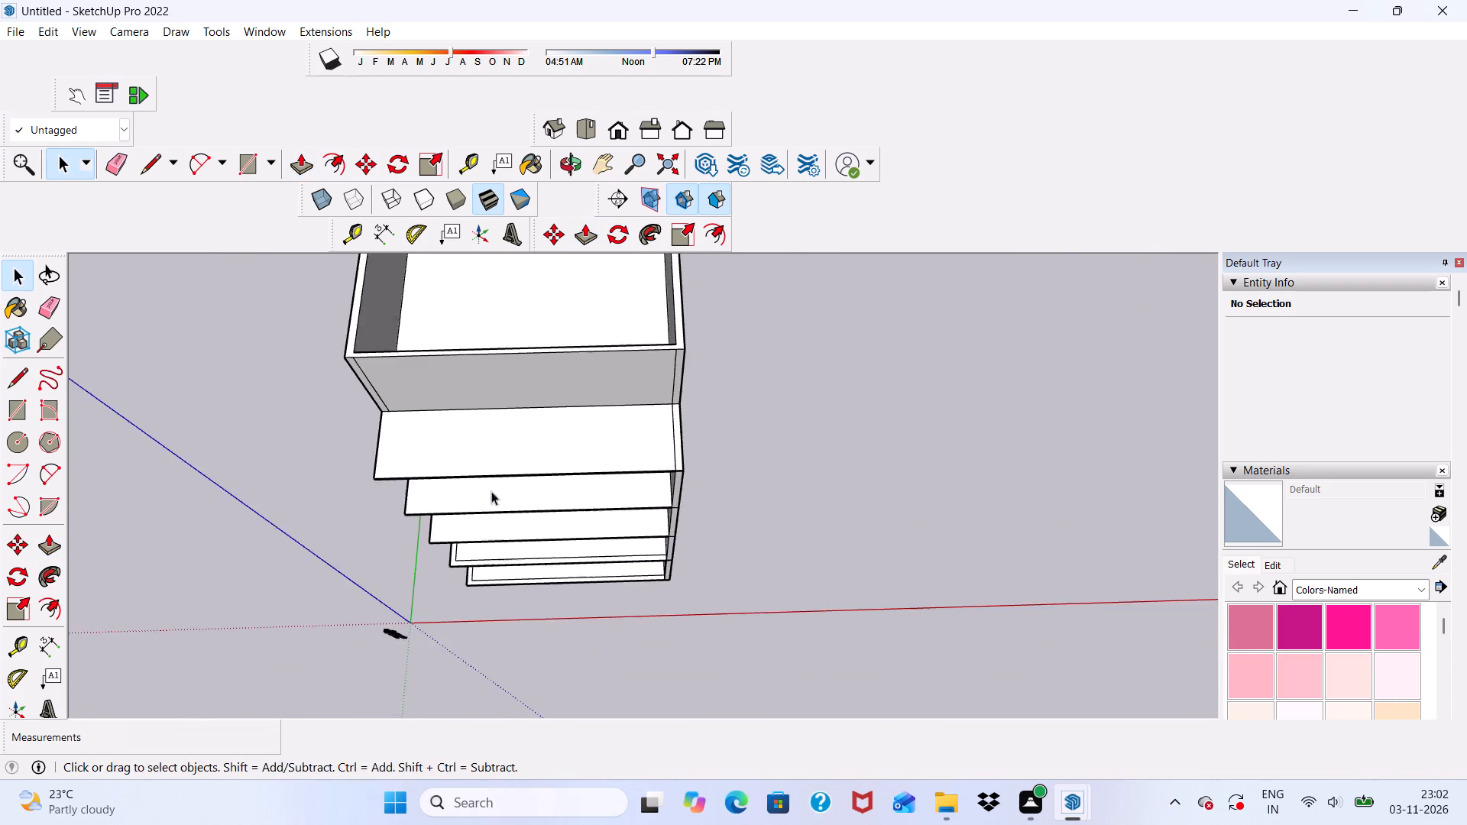
{"action": "scroll", "coordinate": [491, 491], "scroll_direction": "down", "scroll_amount": 1}
{"action": "middle_click_drag", "start_coordinate": [495, 498], "coordinate": [491, 299]}
{"action": "scroll", "coordinate": [494, 341], "scroll_direction": "down", "scroll_amount": 6}
{"action": "middle_click_drag", "start_coordinate": [536, 445], "coordinate": [0, 481]}
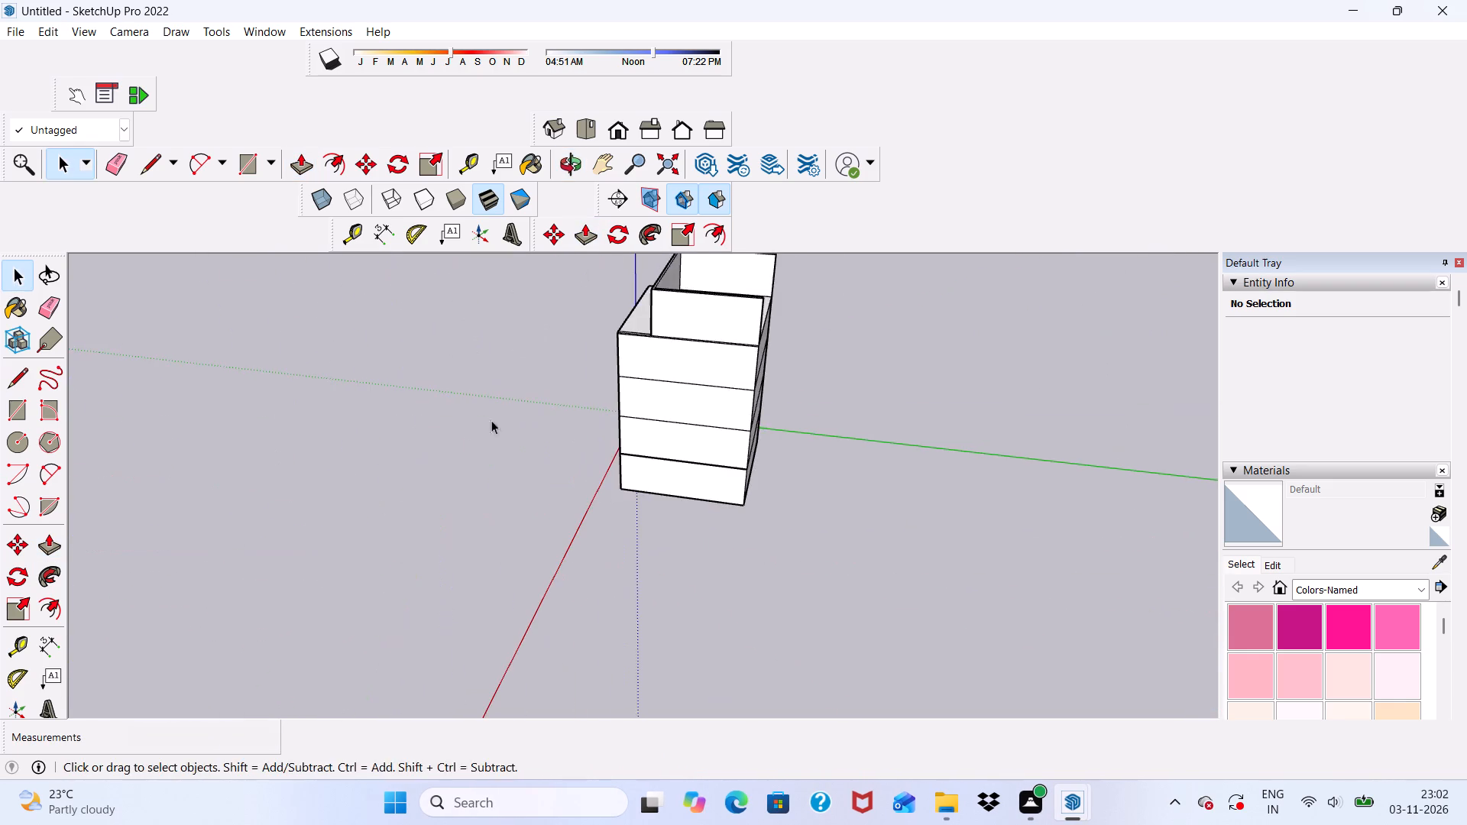
{"action": "middle_click_drag", "start_coordinate": [723, 414], "coordinate": [271, 415]}
{"action": "scroll", "coordinate": [705, 399], "scroll_direction": "up", "scroll_amount": 6}
{"action": "scroll", "coordinate": [717, 347], "scroll_direction": "down", "scroll_amount": 1}
{"action": "scroll", "coordinate": [614, 354], "scroll_direction": "up", "scroll_amount": 5}
{"action": "middle_click_drag", "start_coordinate": [600, 366], "coordinate": [570, 458]}
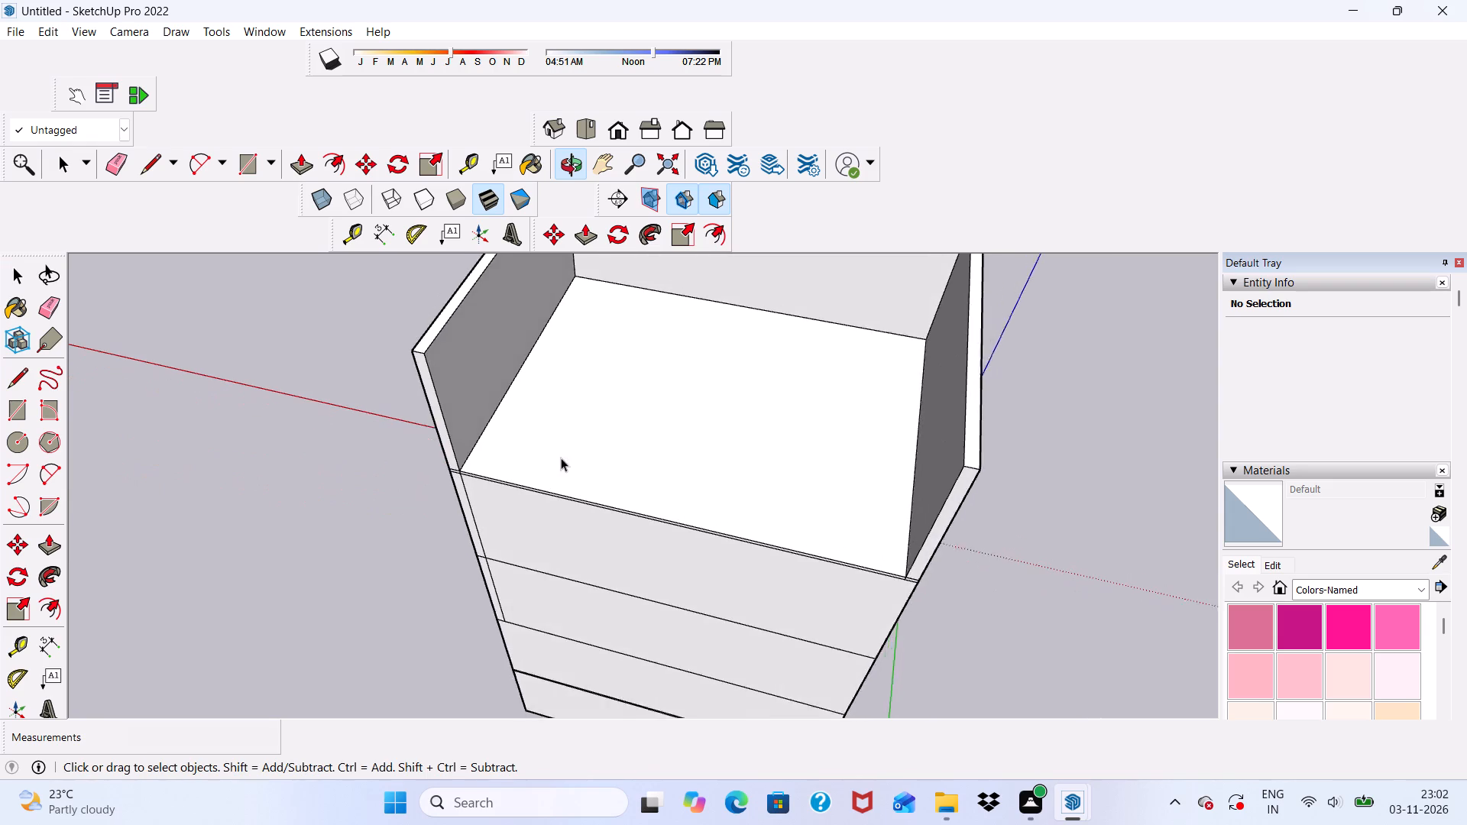
{"action": "scroll", "coordinate": [560, 458], "scroll_direction": "up", "scroll_amount": 1}
{"action": "scroll", "coordinate": [390, 409], "scroll_direction": "down", "scroll_amount": 1}
{"action": "left_click", "coordinate": [471, 161]}
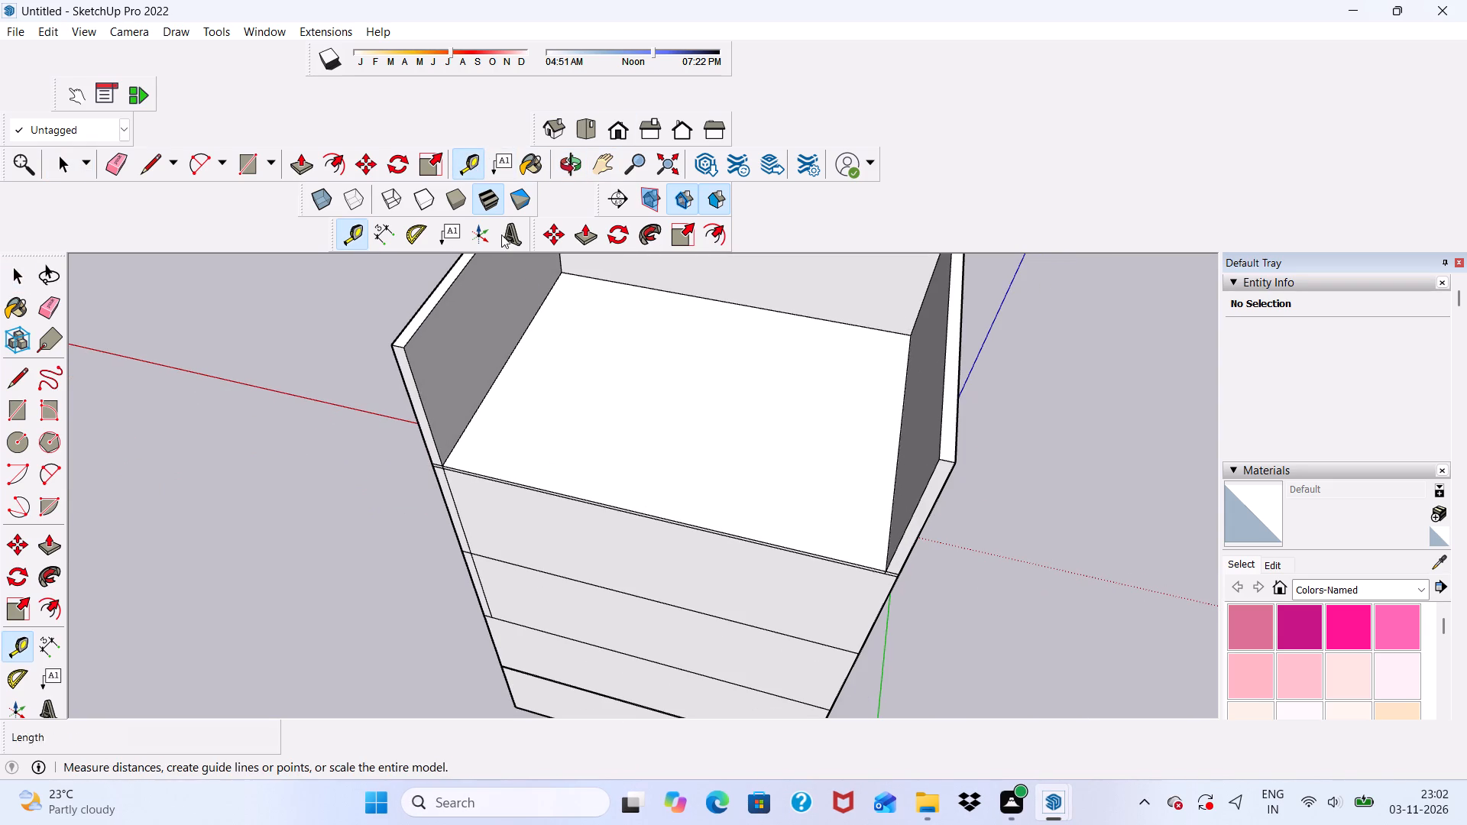
{"action": "scroll", "coordinate": [500, 464], "scroll_direction": "up", "scroll_amount": 13}
{"action": "left_click", "coordinate": [468, 472]}
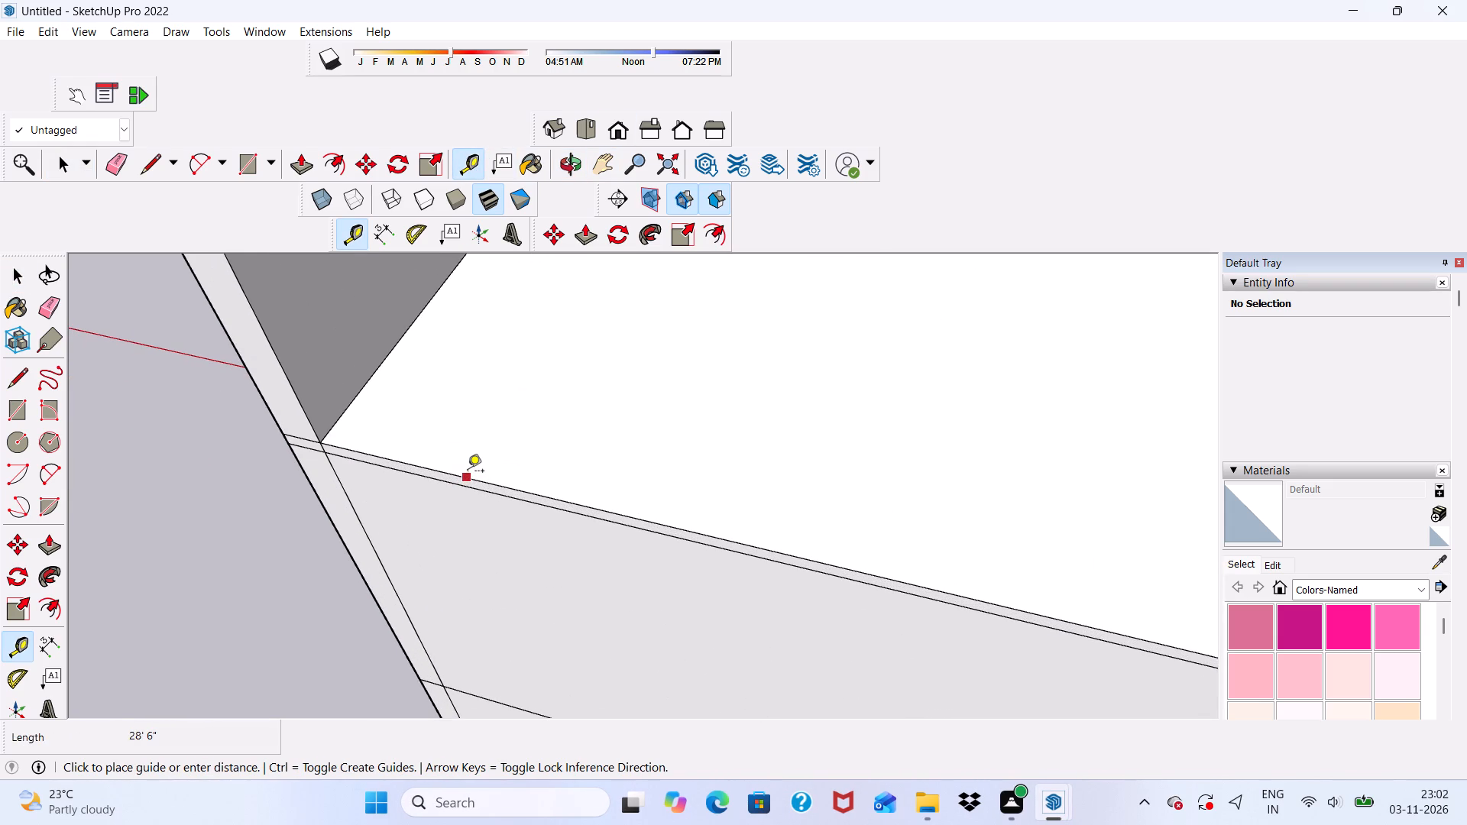
{"action": "key", "text": "9"}
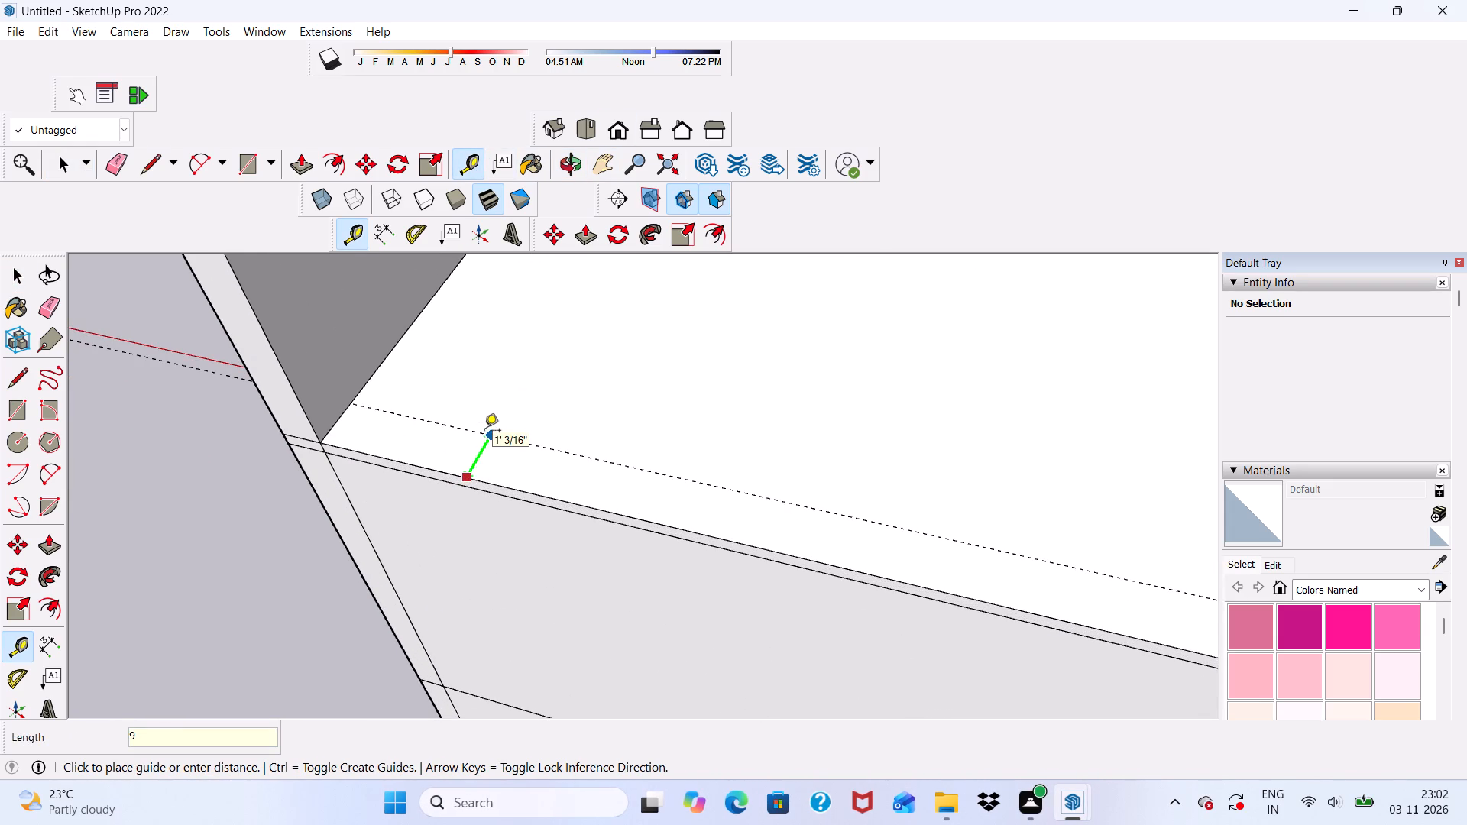
{"action": "key", "text": "shift+quotedbl"}
{"action": "key", "text": "Return"}
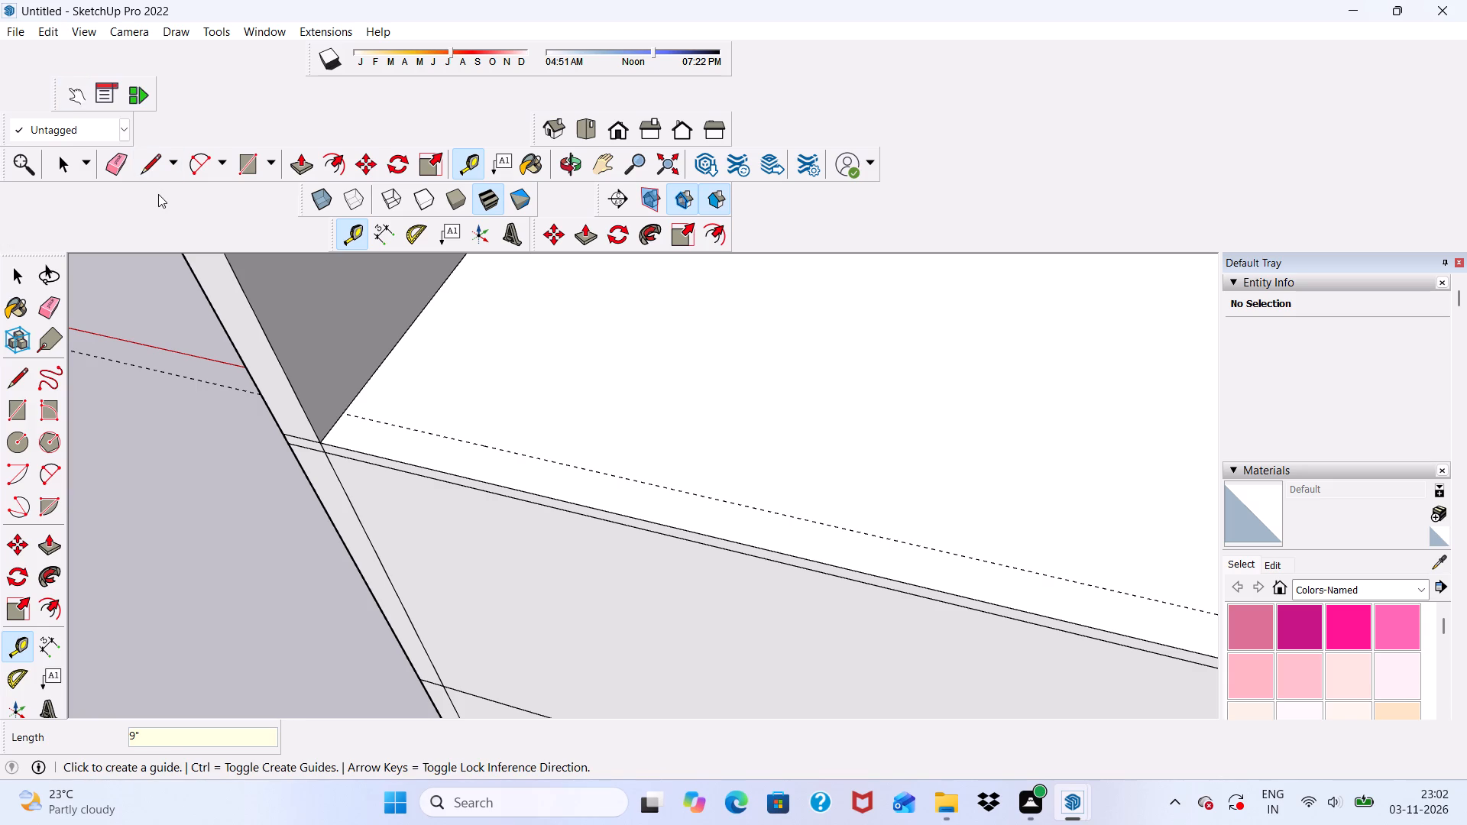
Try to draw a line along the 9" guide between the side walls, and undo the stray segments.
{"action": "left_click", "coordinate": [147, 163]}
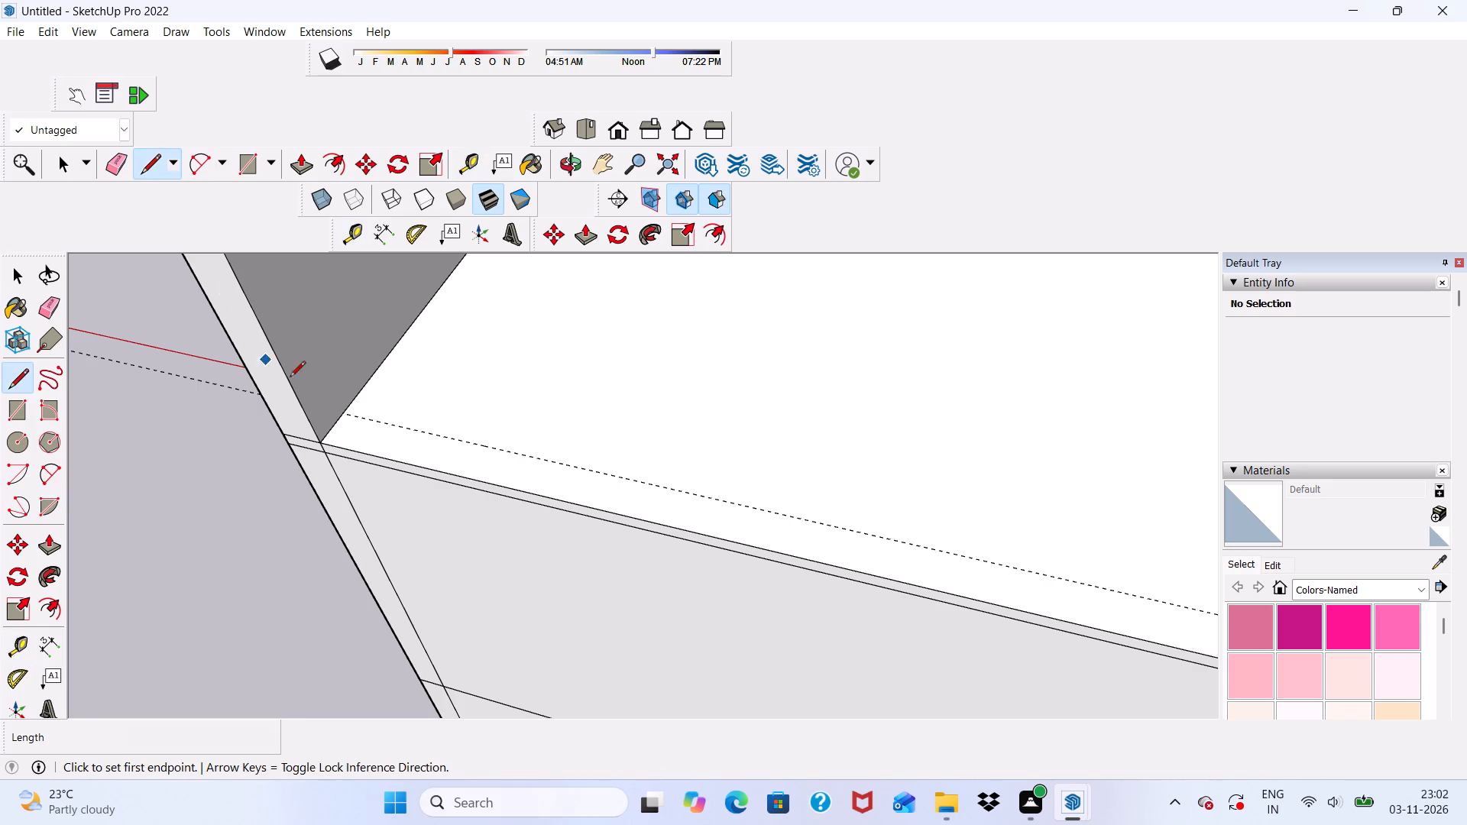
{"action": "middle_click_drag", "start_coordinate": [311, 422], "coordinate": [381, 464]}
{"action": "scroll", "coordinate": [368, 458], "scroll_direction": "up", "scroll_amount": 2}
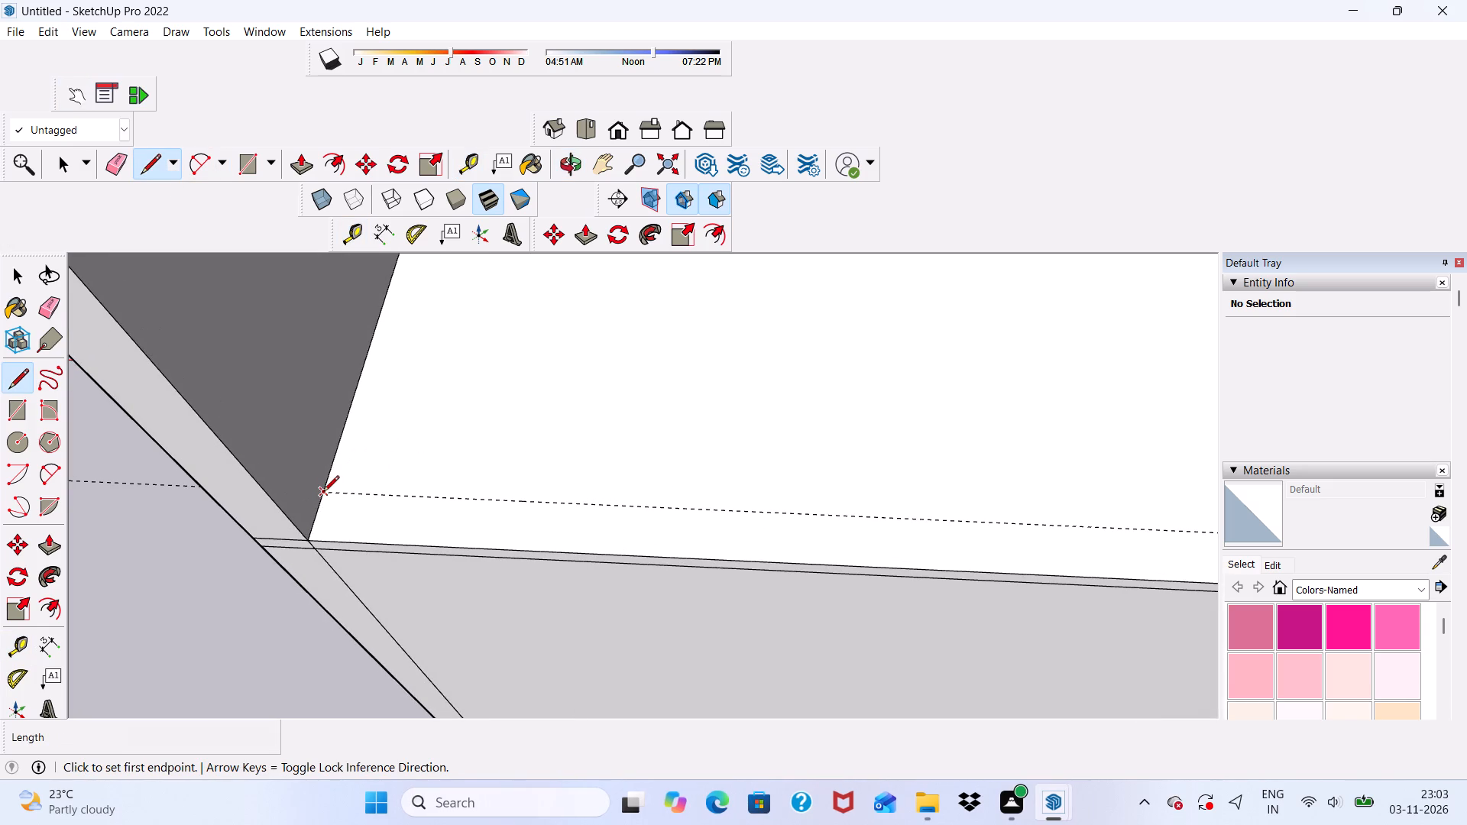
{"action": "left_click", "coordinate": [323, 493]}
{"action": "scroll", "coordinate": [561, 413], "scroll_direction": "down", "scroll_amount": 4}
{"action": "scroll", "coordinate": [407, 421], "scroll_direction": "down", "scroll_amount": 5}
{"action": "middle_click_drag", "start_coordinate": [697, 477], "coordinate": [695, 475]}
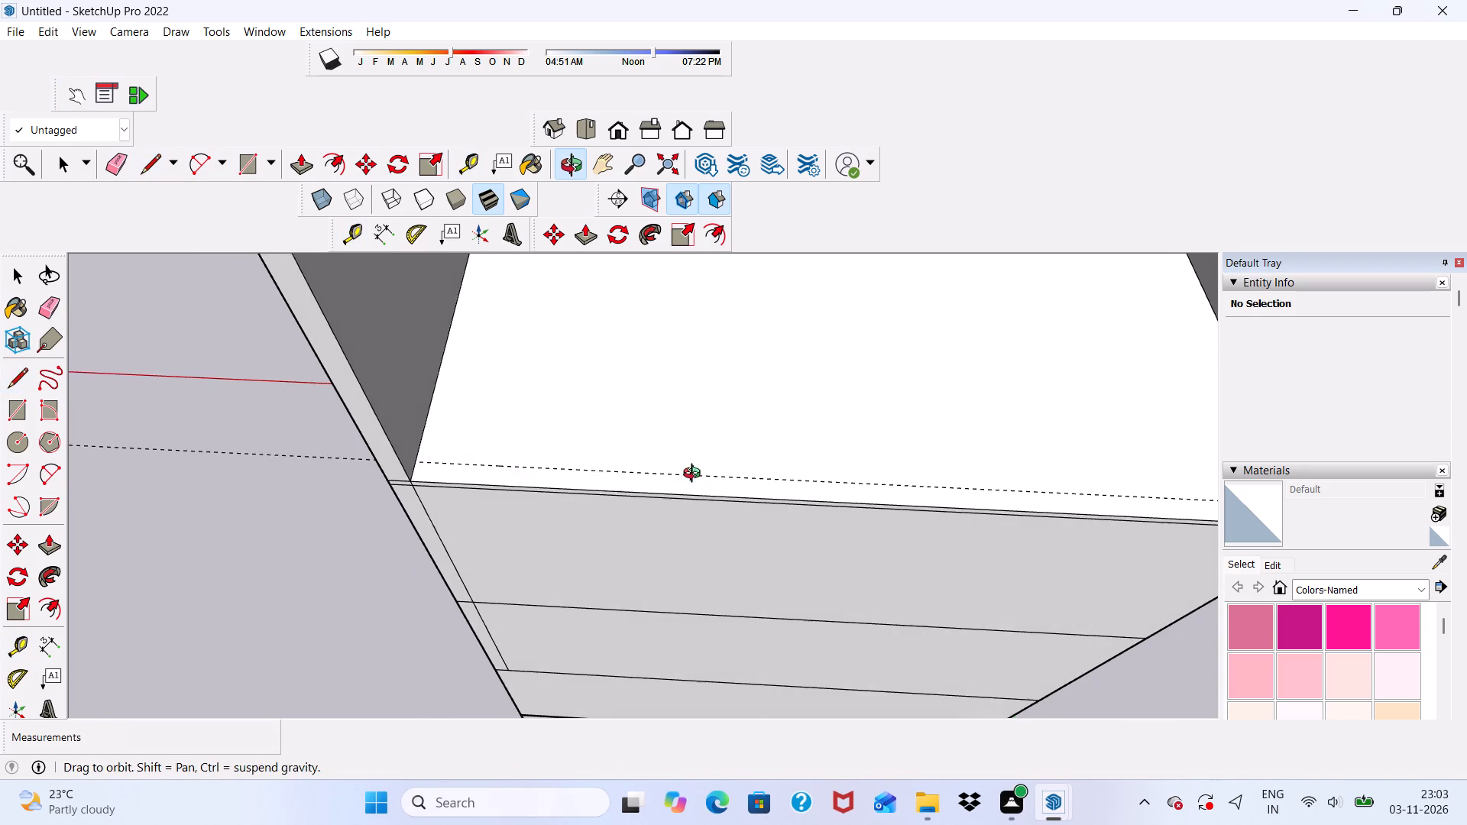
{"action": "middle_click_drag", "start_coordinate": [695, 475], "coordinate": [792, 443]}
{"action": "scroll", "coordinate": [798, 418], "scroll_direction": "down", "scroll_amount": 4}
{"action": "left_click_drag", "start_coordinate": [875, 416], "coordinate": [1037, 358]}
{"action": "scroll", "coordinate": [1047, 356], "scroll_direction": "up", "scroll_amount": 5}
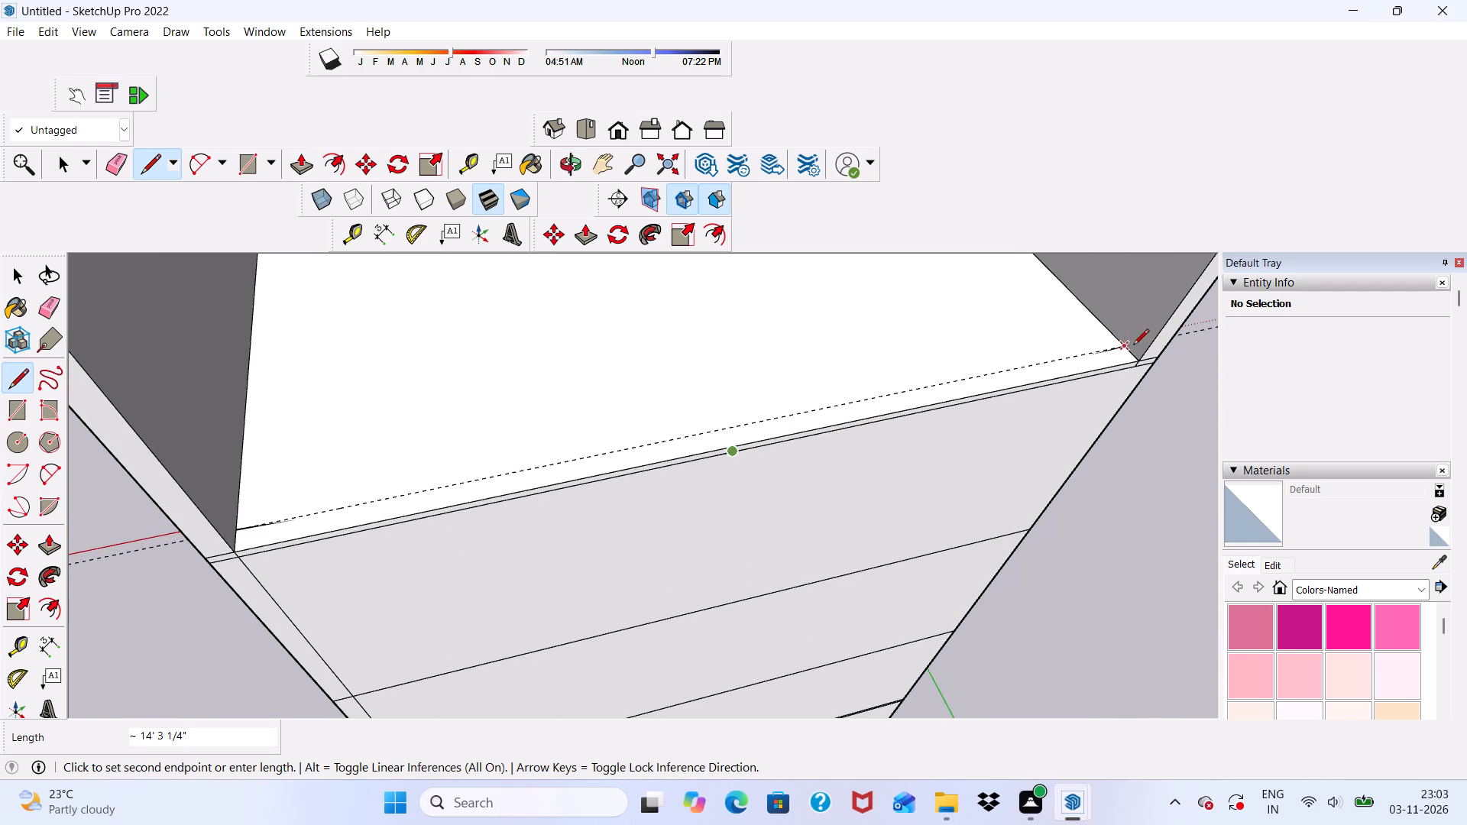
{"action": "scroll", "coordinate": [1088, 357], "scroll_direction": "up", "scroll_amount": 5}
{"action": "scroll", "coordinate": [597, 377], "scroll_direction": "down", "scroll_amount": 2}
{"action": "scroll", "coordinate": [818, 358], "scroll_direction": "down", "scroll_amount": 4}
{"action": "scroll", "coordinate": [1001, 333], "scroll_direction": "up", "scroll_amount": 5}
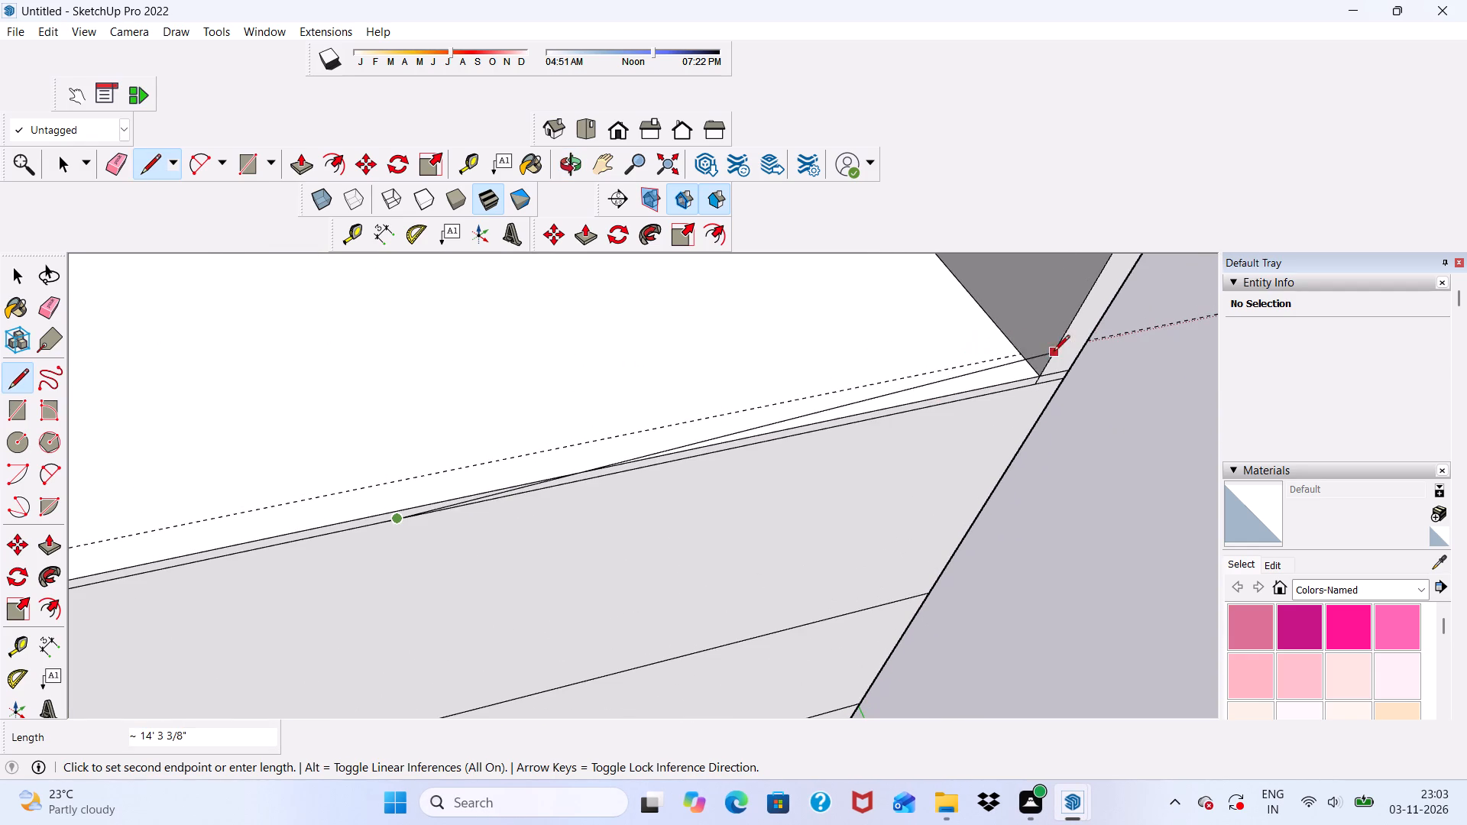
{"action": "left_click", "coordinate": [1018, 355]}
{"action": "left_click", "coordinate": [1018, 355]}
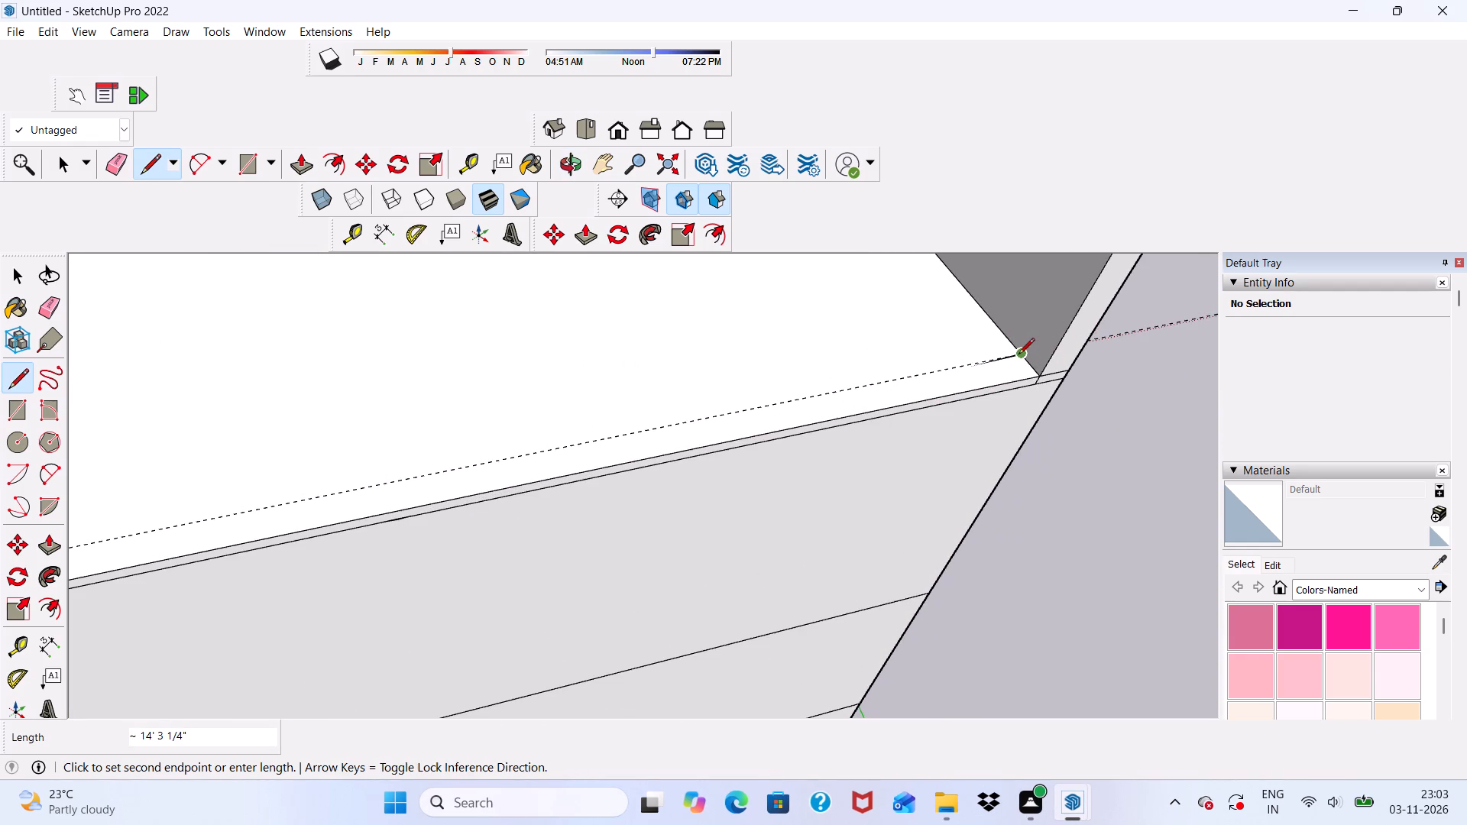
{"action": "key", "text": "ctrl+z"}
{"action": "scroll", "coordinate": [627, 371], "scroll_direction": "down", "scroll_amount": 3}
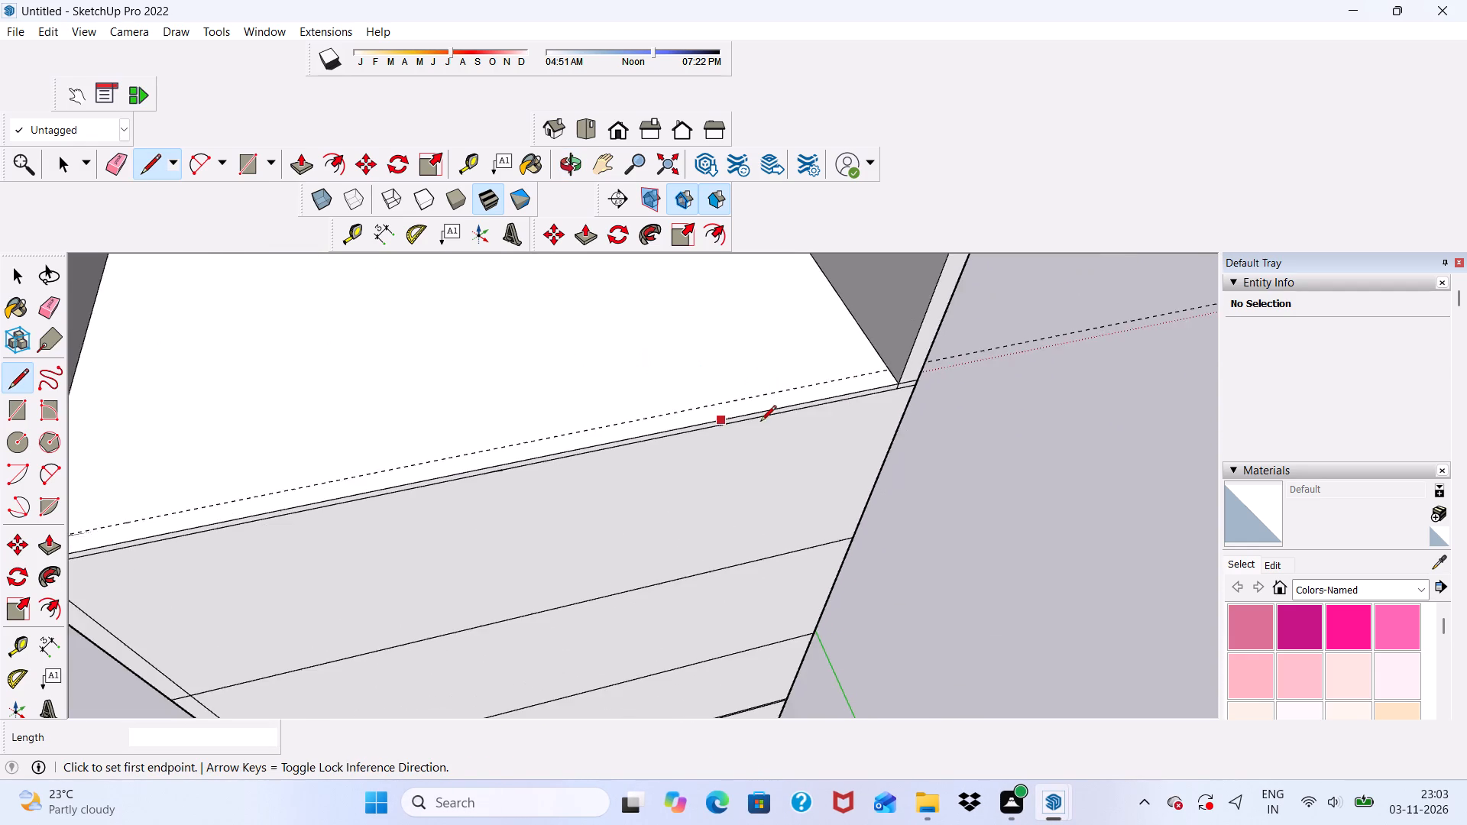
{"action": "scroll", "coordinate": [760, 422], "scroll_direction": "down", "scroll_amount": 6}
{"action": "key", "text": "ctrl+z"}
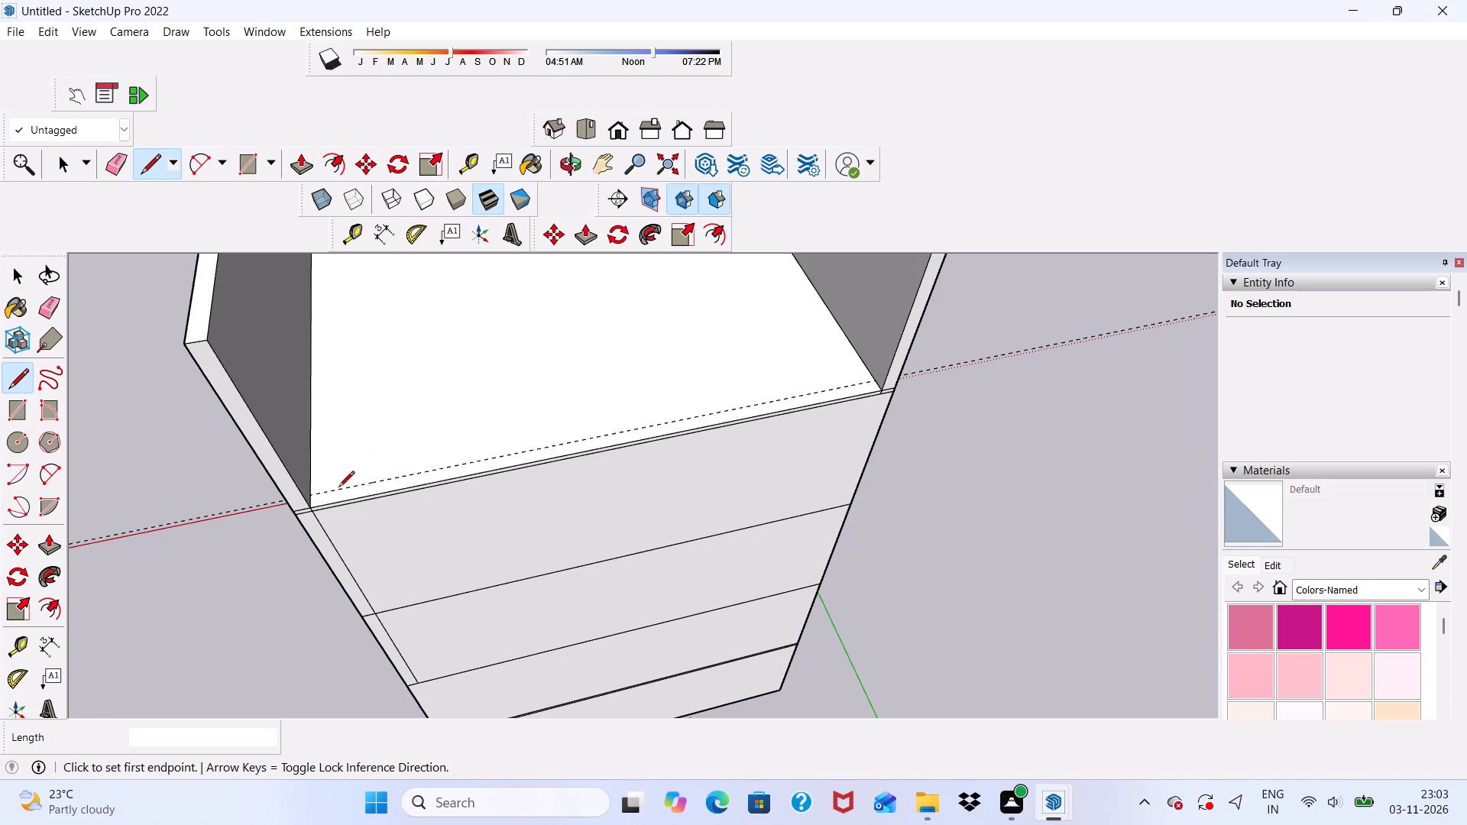
Draw a 28' 6" line along the 9" guide from one side wall's inner face to the other.
{"action": "scroll", "coordinate": [336, 489], "scroll_direction": "up", "scroll_amount": 9}
{"action": "left_click", "coordinate": [294, 497]}
{"action": "scroll", "coordinate": [411, 494], "scroll_direction": "down", "scroll_amount": 9}
{"action": "scroll", "coordinate": [857, 409], "scroll_direction": "up", "scroll_amount": 6}
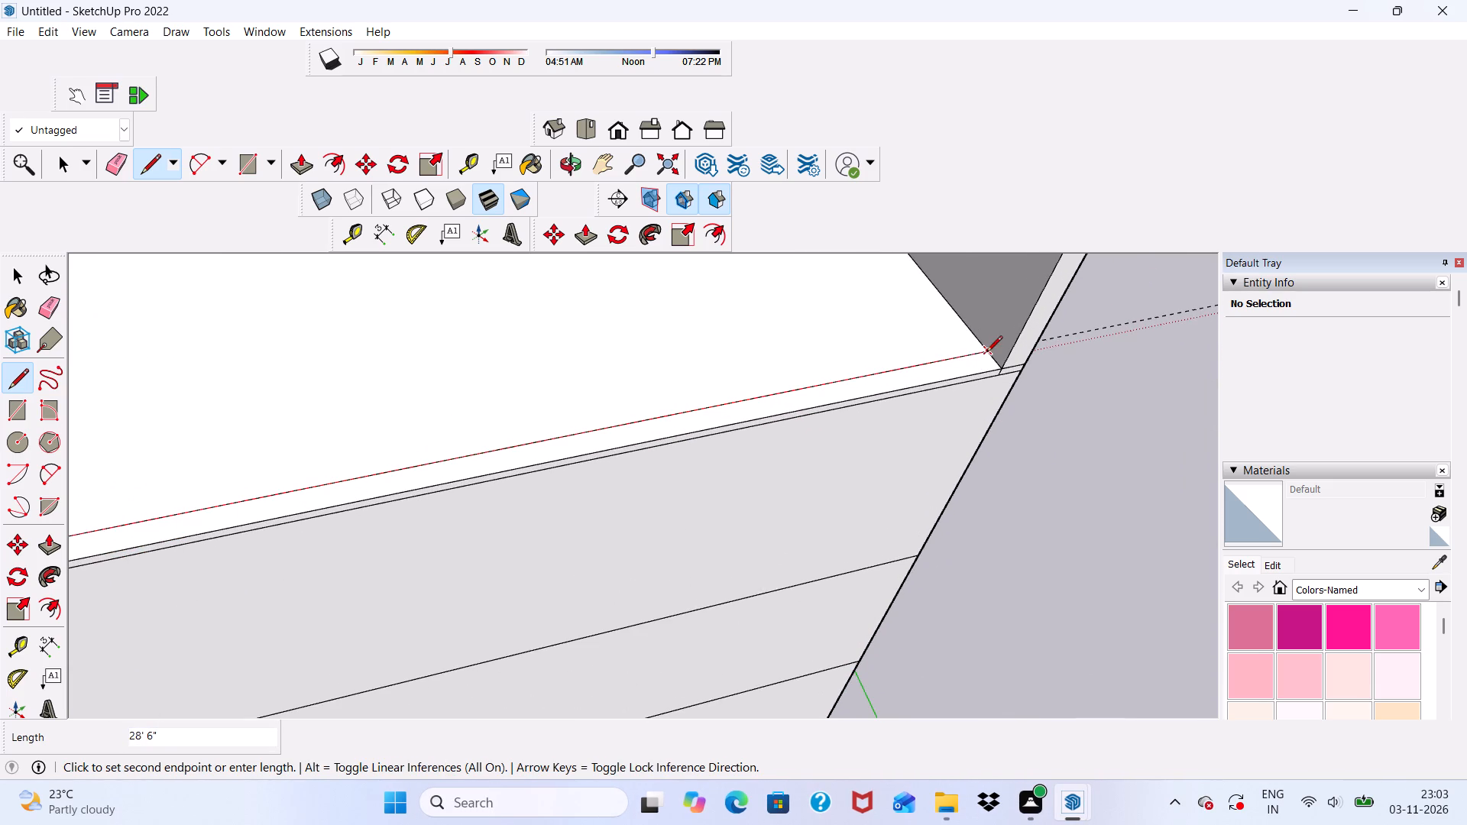
{"action": "left_click", "coordinate": [990, 353]}
Push/Pull the 9" rear strip up 10' to the top of the side walls.
{"action": "scroll", "coordinate": [552, 405], "scroll_direction": "down", "scroll_amount": 4}
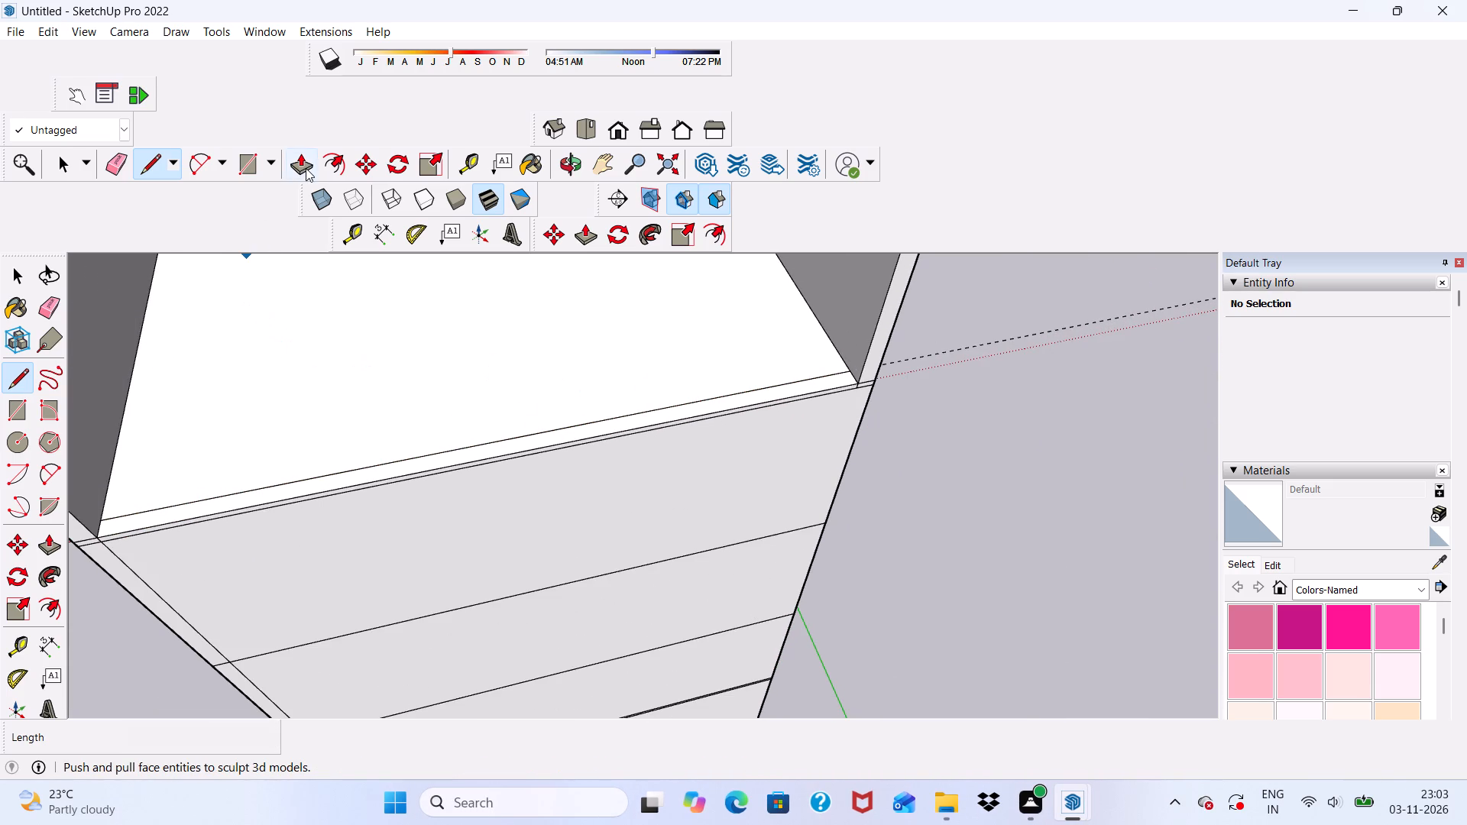
{"action": "left_click", "coordinate": [306, 168]}
{"action": "scroll", "coordinate": [191, 435], "scroll_direction": "up", "scroll_amount": 2}
{"action": "left_click", "coordinate": [165, 531]}
{"action": "scroll", "coordinate": [155, 455], "scroll_direction": "down", "scroll_amount": 5}
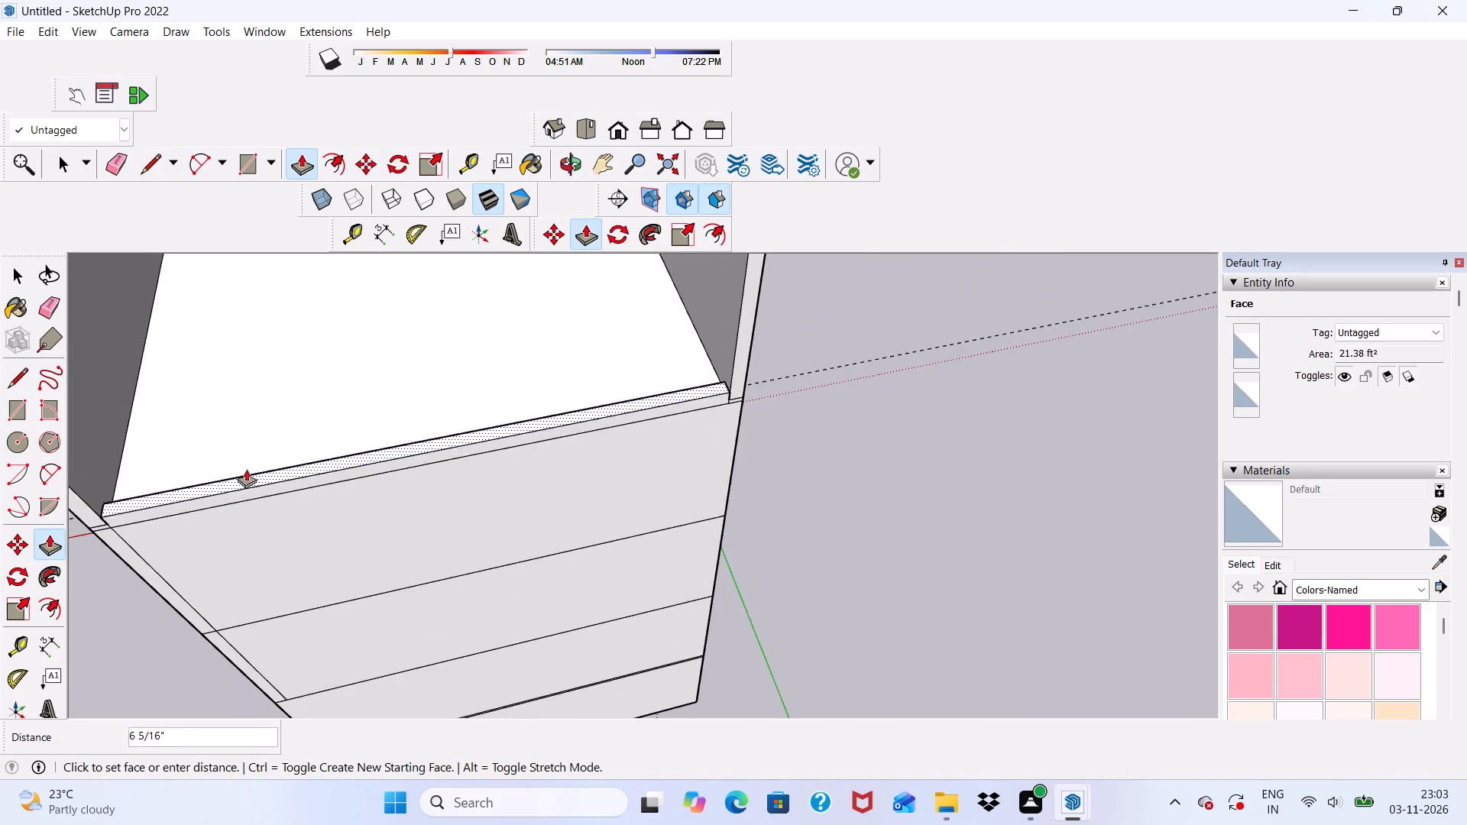
{"action": "scroll", "coordinate": [256, 476], "scroll_direction": "down", "scroll_amount": 10}
{"action": "scroll", "coordinate": [116, 402], "scroll_direction": "up", "scroll_amount": 5}
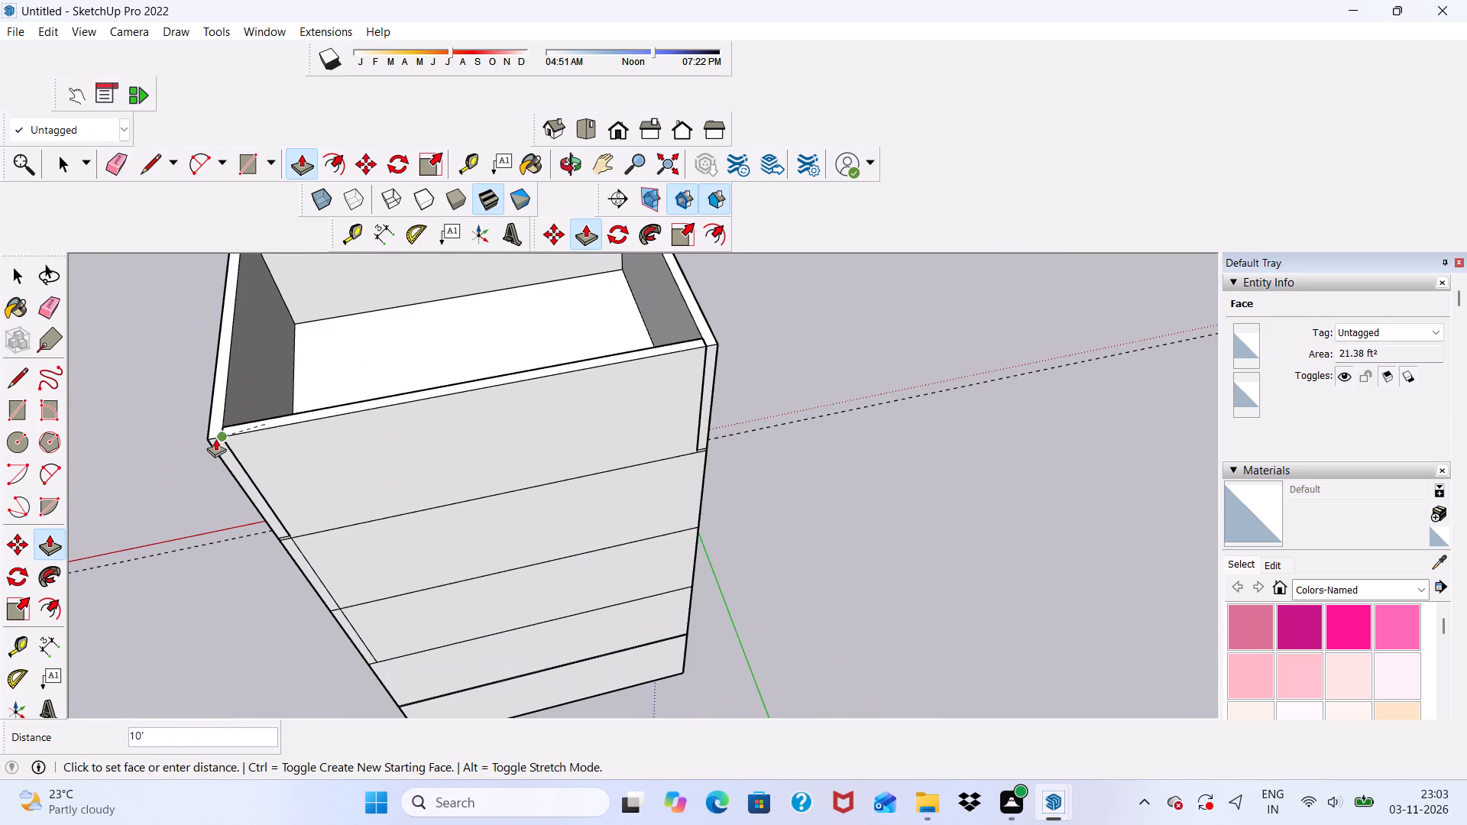
{"action": "left_click", "coordinate": [215, 438]}
Push/Pull the front end of the fifth level's right wall 7' 4" forward to the front edge of the slab.
{"action": "scroll", "coordinate": [232, 454], "scroll_direction": "down", "scroll_amount": 3}
{"action": "middle_click_drag", "start_coordinate": [272, 477], "coordinate": [691, 357]}
{"action": "middle_click_drag", "start_coordinate": [524, 399], "coordinate": [821, 462]}
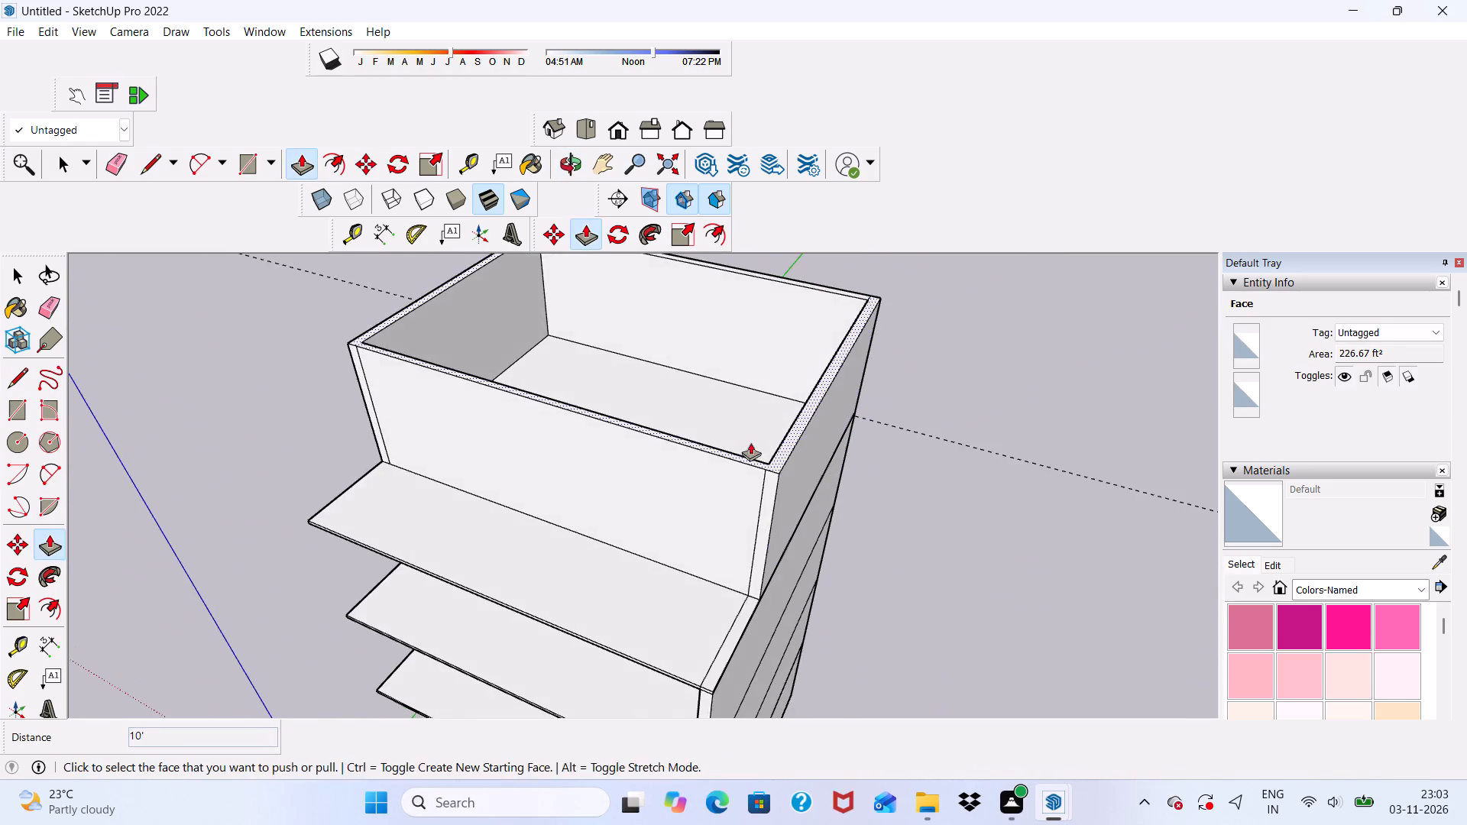
{"action": "middle_click_drag", "start_coordinate": [682, 442], "coordinate": [808, 447]}
{"action": "scroll", "coordinate": [862, 455], "scroll_direction": "up", "scroll_amount": 5}
{"action": "left_click", "coordinate": [863, 455]}
{"action": "scroll", "coordinate": [863, 504], "scroll_direction": "down", "scroll_amount": 5}
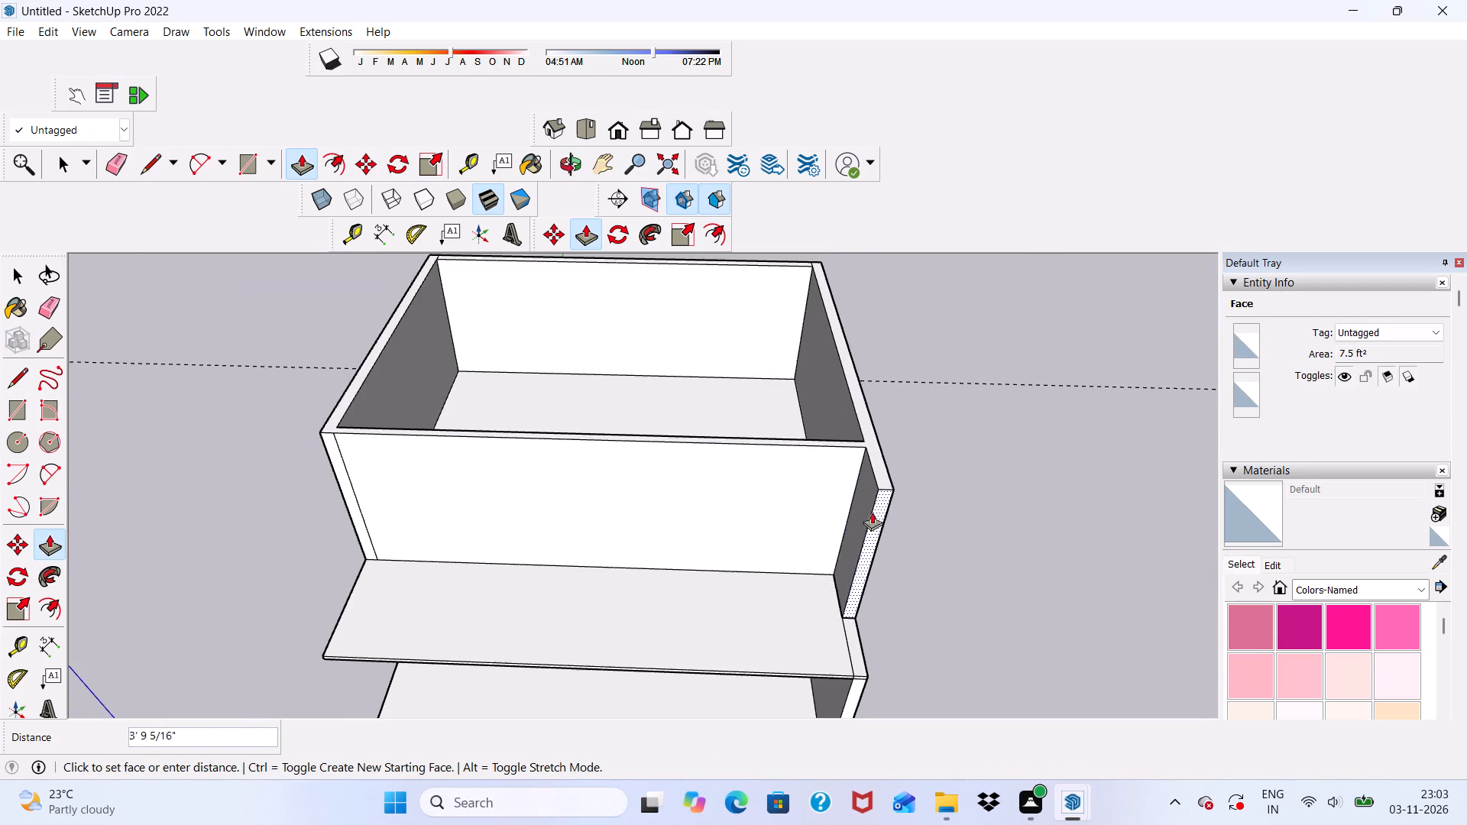
{"action": "scroll", "coordinate": [824, 471], "scroll_direction": "down", "scroll_amount": 3}
{"action": "scroll", "coordinate": [818, 590], "scroll_direction": "up", "scroll_amount": 4}
{"action": "left_click_drag", "start_coordinate": [803, 652], "coordinate": [796, 645]}
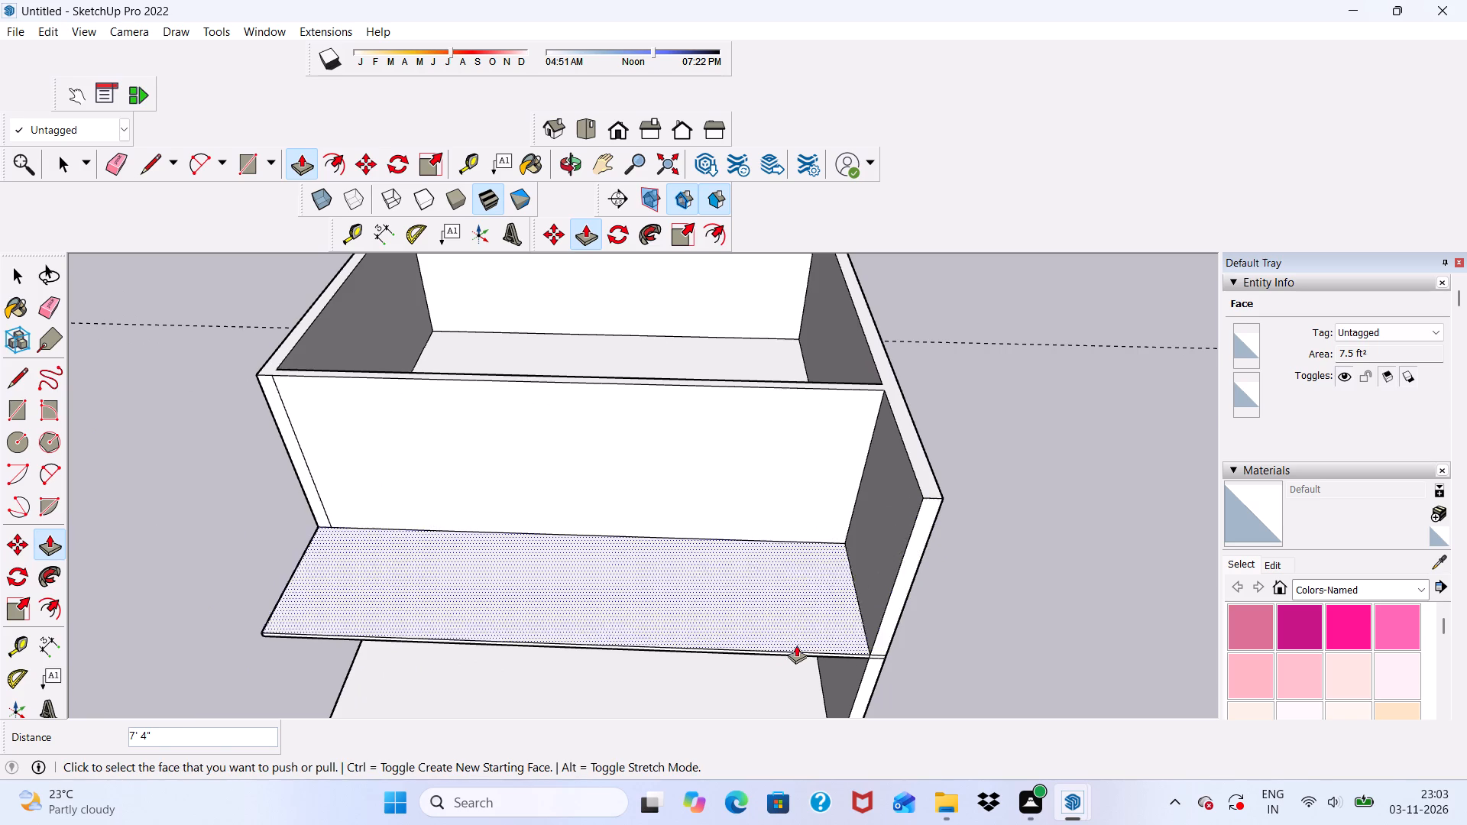
{"action": "left_click_drag", "start_coordinate": [796, 645], "coordinate": [795, 641]}
Draw a 30' by 30' rectangle across the fifth level's wall tops, from the rear left corner to the right wall's front corner.
{"action": "scroll", "coordinate": [719, 541], "scroll_direction": "down", "scroll_amount": 5}
{"action": "middle_click_drag", "start_coordinate": [749, 594], "coordinate": [776, 538]}
{"action": "left_click", "coordinate": [256, 160]}
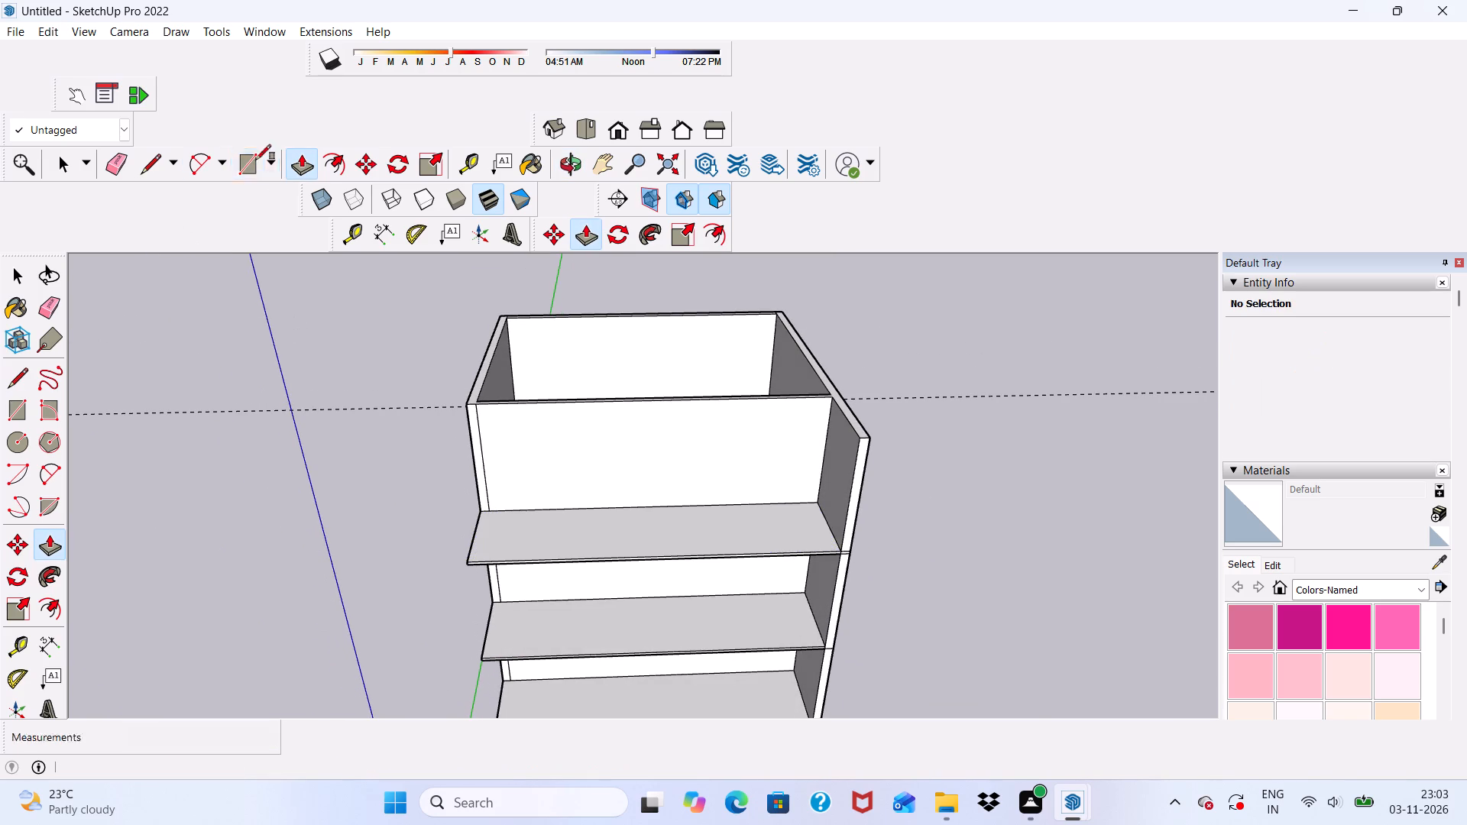
{"action": "scroll", "coordinate": [505, 312], "scroll_direction": "up", "scroll_amount": 17}
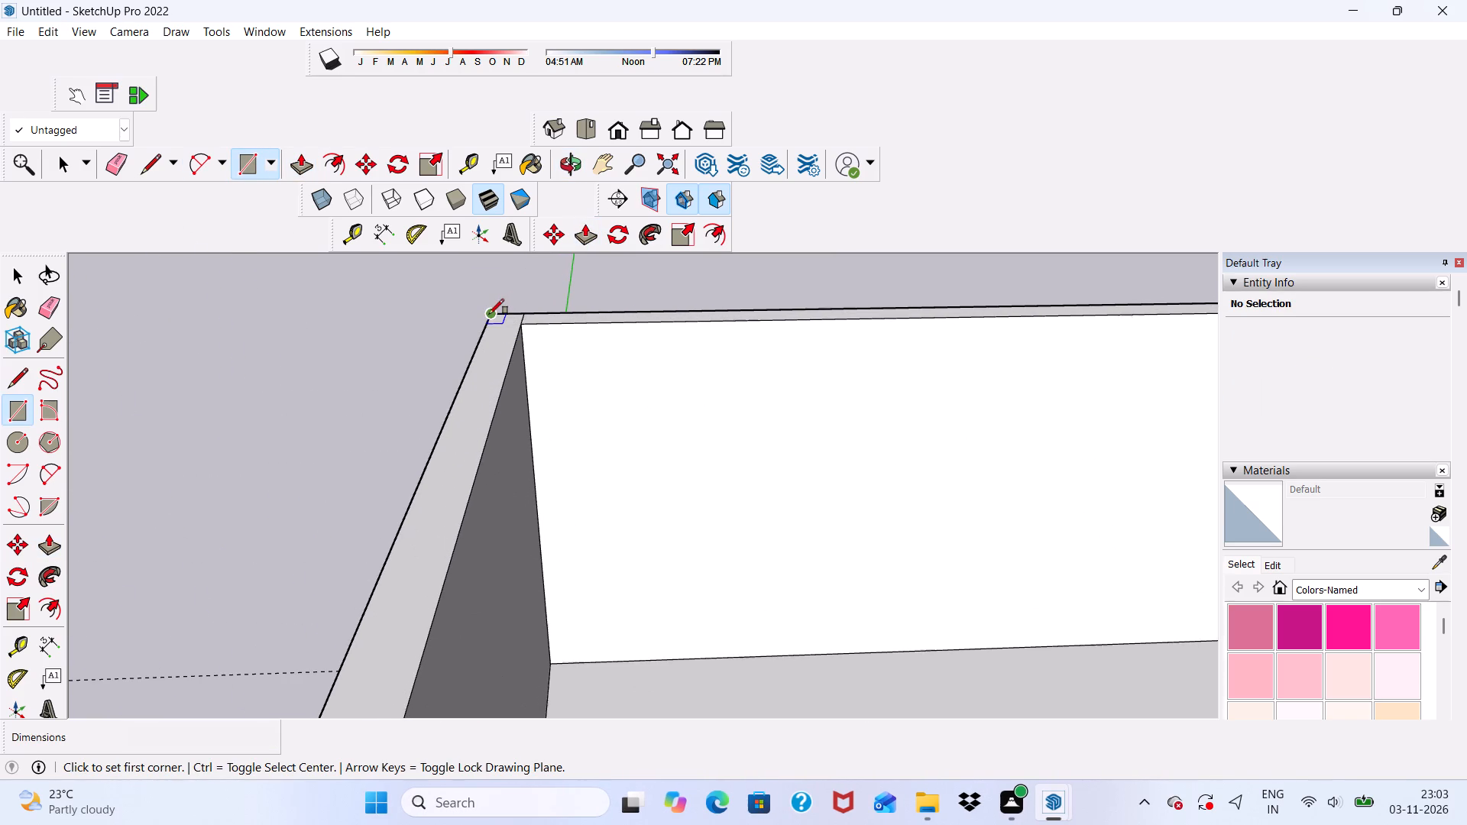
{"action": "left_click", "coordinate": [489, 314]}
{"action": "scroll", "coordinate": [516, 342], "scroll_direction": "down", "scroll_amount": 15}
{"action": "scroll", "coordinate": [904, 455], "scroll_direction": "up", "scroll_amount": 1}
{"action": "scroll", "coordinate": [455, 387], "scroll_direction": "down", "scroll_amount": 6}
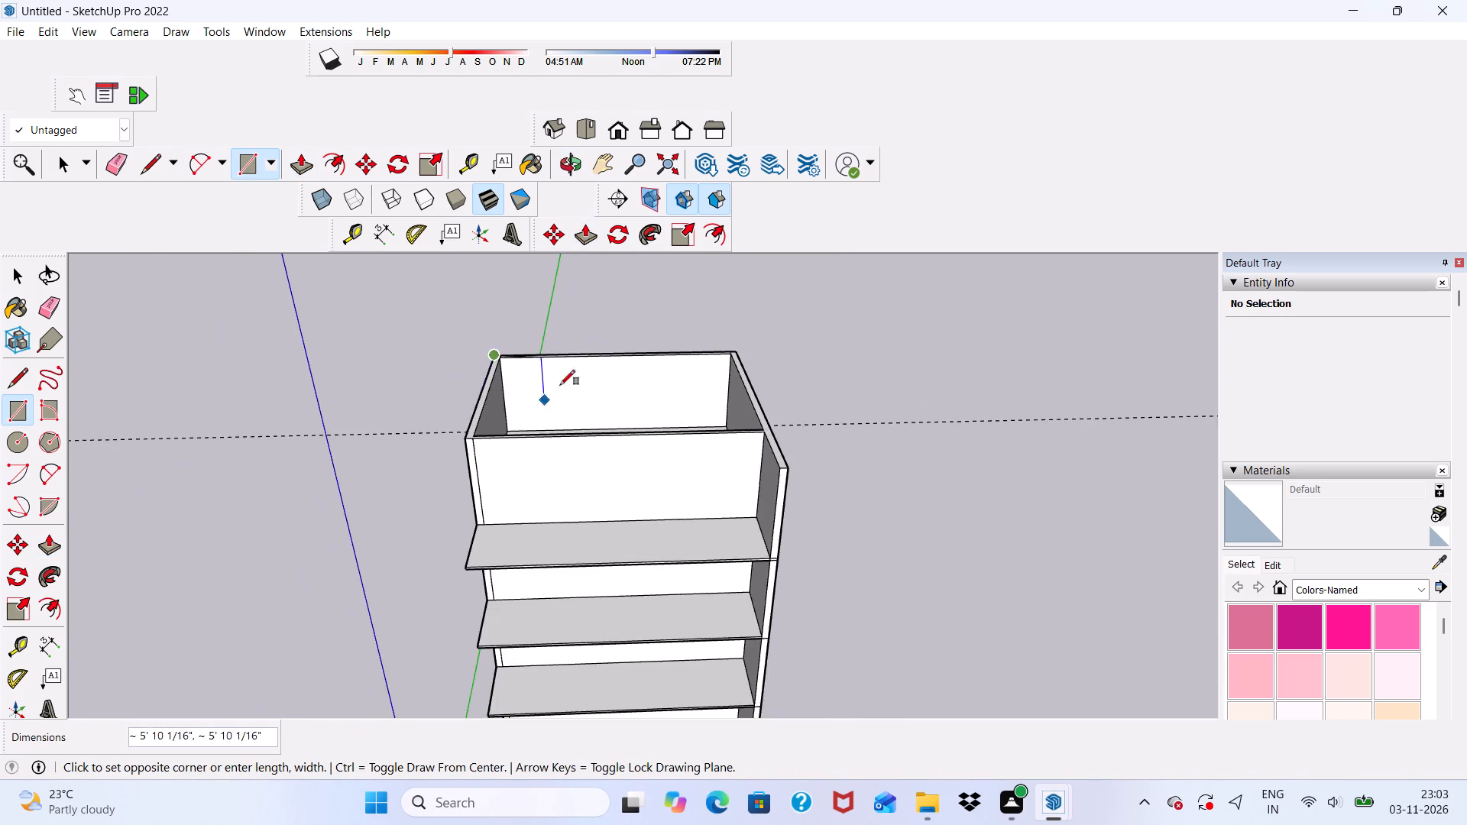
{"action": "scroll", "coordinate": [544, 338], "scroll_direction": "down", "scroll_amount": 5}
{"action": "scroll", "coordinate": [733, 425], "scroll_direction": "up", "scroll_amount": 5}
{"action": "left_click", "coordinate": [694, 420]}
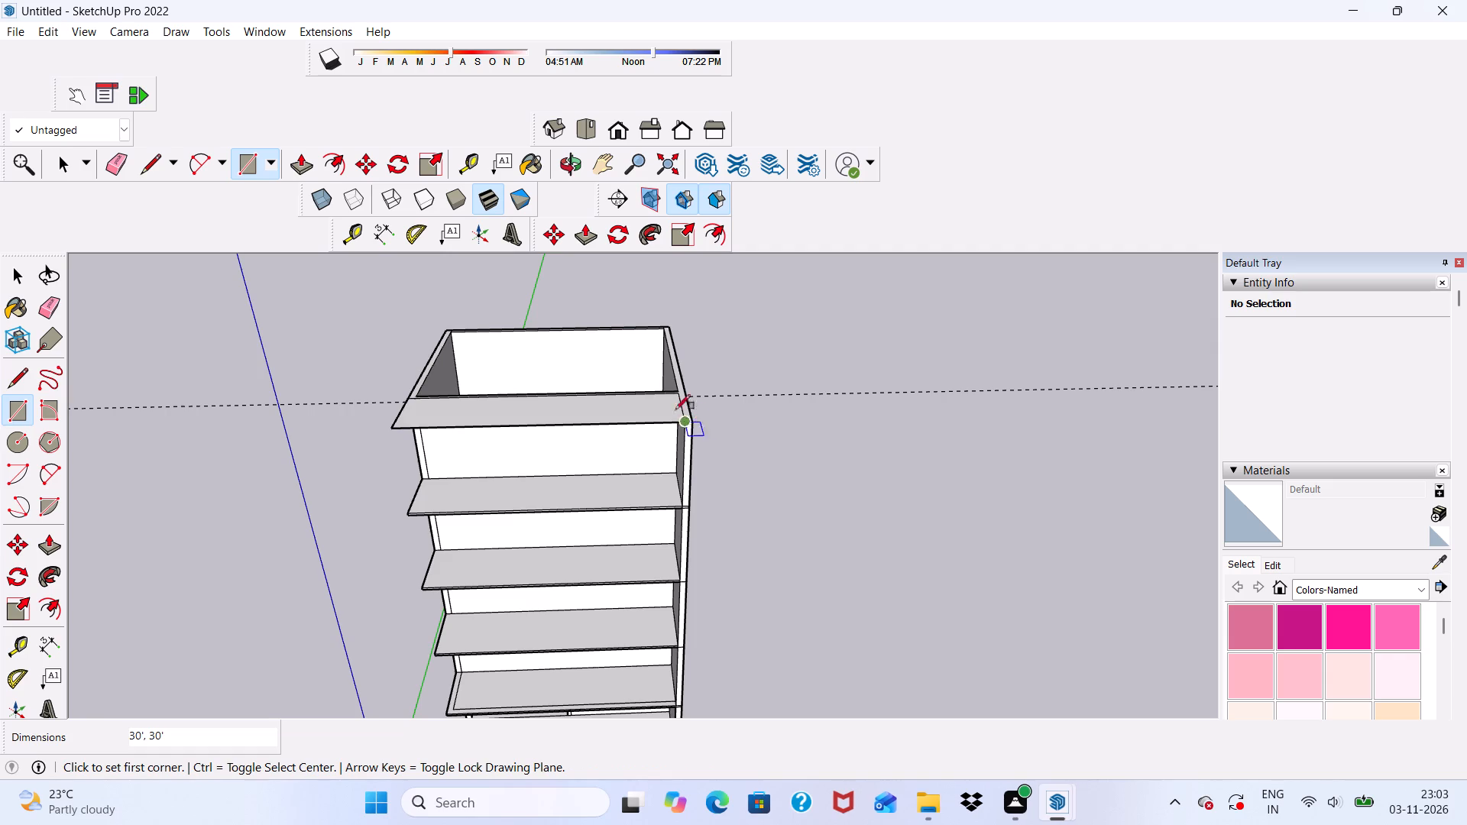
Push/Pull the roof's front overhang strip up 3" above the fifth level's wall tops.
{"action": "scroll", "coordinate": [444, 397], "scroll_direction": "down", "scroll_amount": 1}
{"action": "middle_click_drag", "start_coordinate": [445, 403], "coordinate": [727, 361]}
{"action": "scroll", "coordinate": [727, 357], "scroll_direction": "up", "scroll_amount": 5}
{"action": "scroll", "coordinate": [501, 495], "scroll_direction": "up", "scroll_amount": 5}
{"action": "middle_click_drag", "start_coordinate": [473, 494], "coordinate": [106, 559]}
{"action": "key", "text": "space"}
{"action": "left_click", "coordinate": [369, 422]}
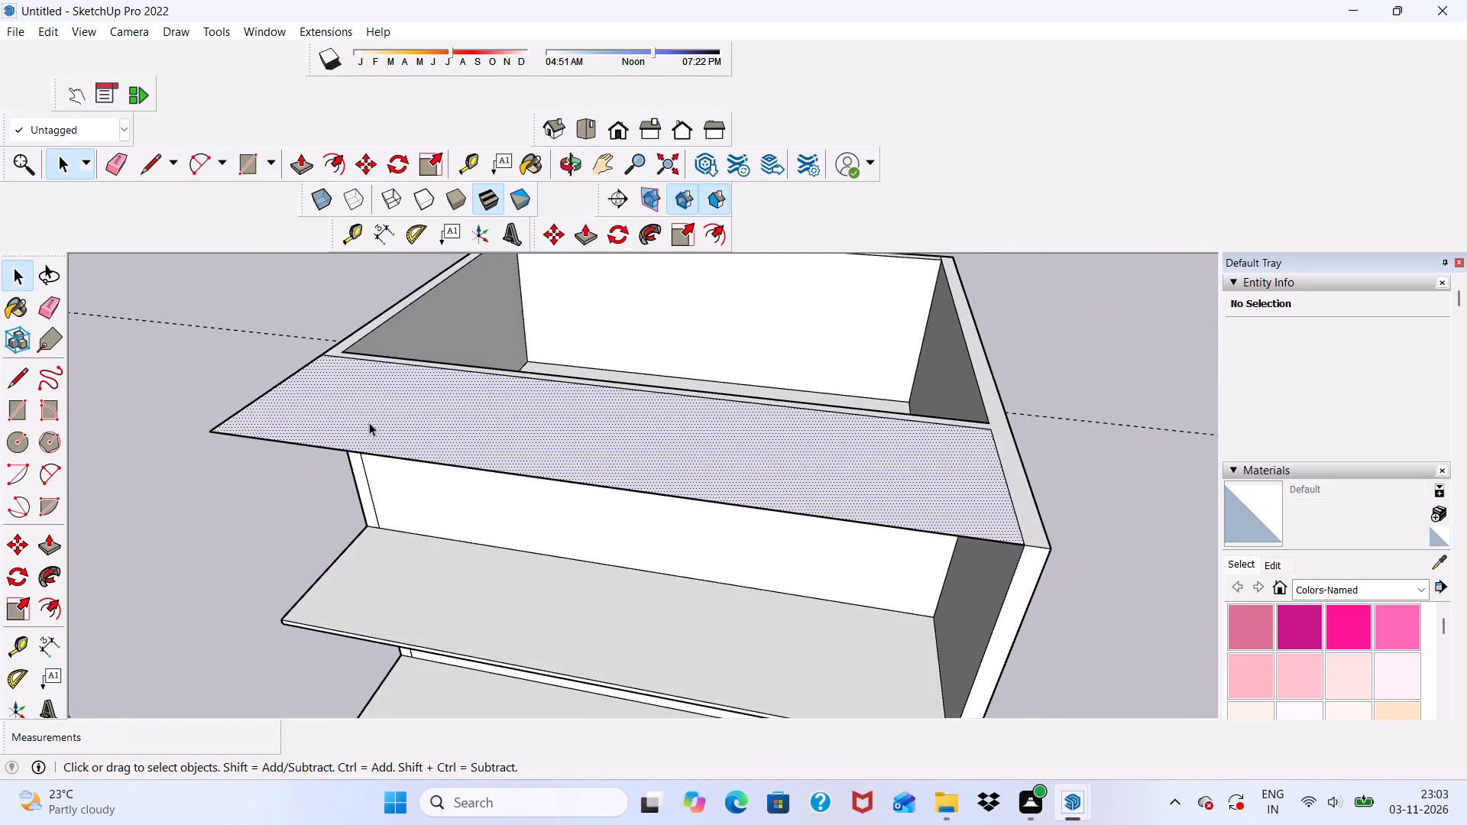
{"action": "left_click", "coordinate": [291, 158]}
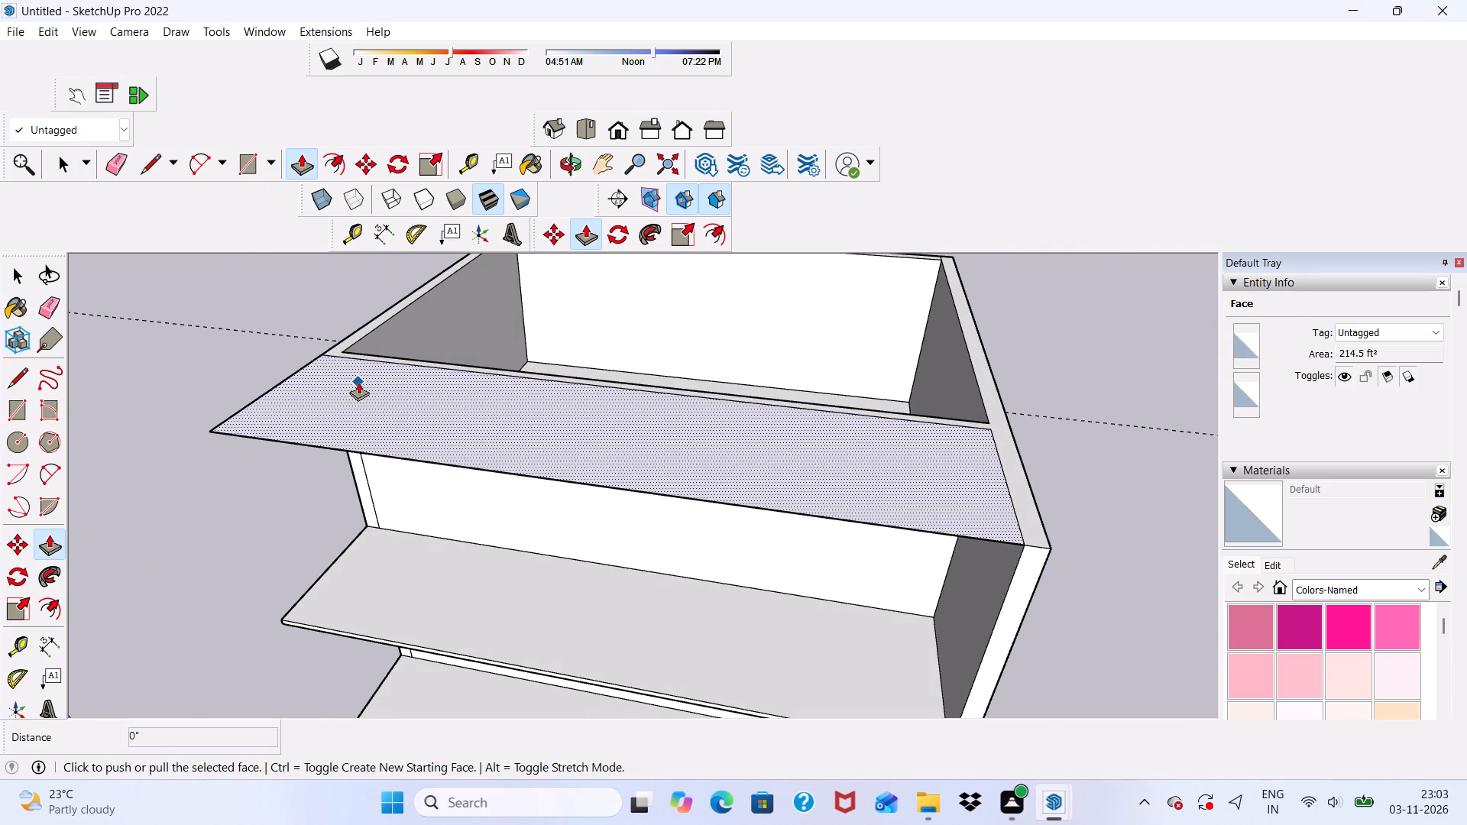
{"action": "left_click", "coordinate": [358, 382]}
{"action": "key", "text": "3"}
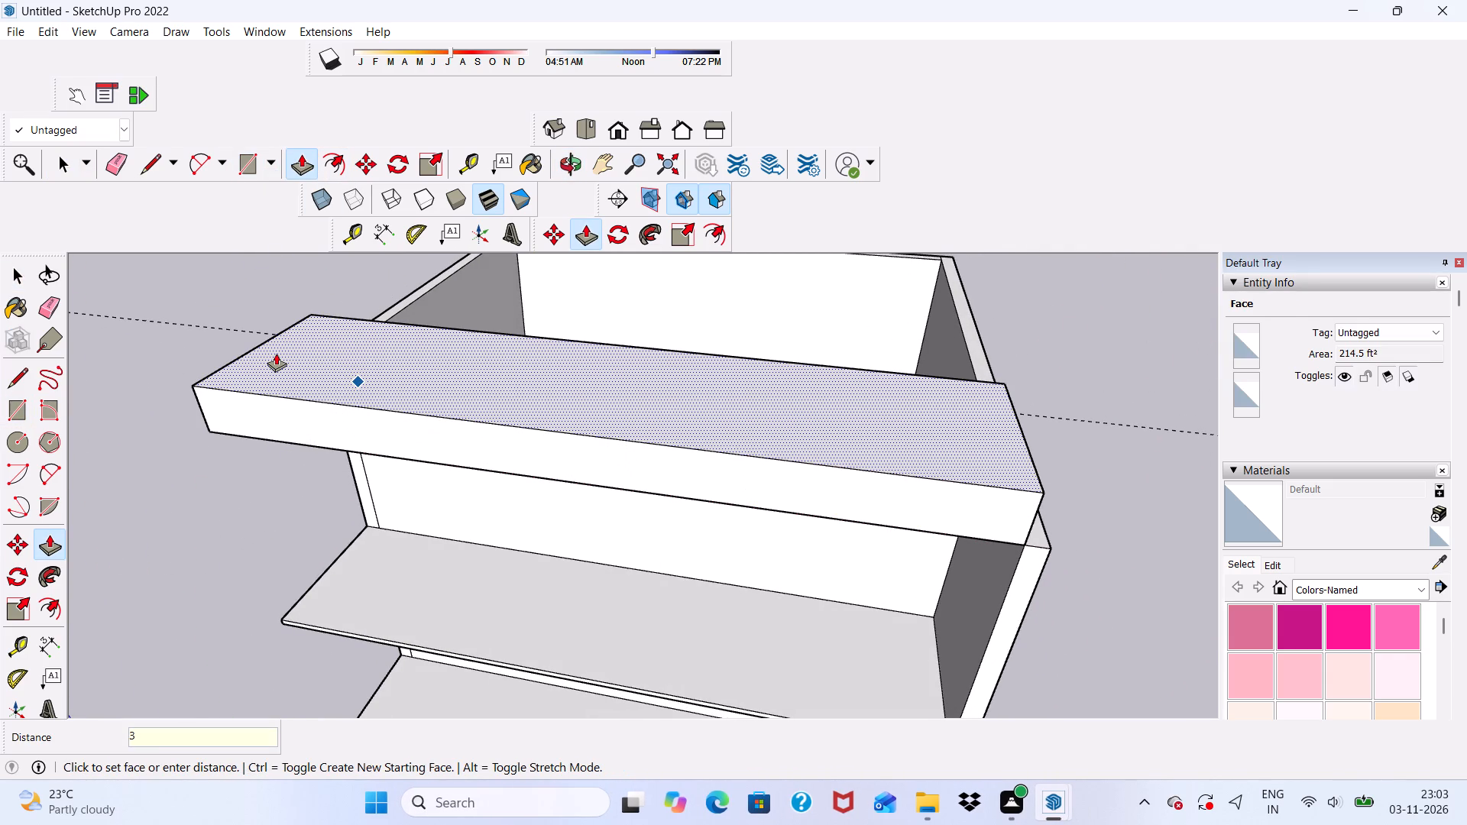
{"action": "key", "text": "shift+quotedbl"}
{"action": "key", "text": "Return"}
Push/Pull the roof strip's rear face 22' 8" back to the rear wall's outer edge, covering the fifth level.
{"action": "scroll", "coordinate": [290, 131], "scroll_direction": "down", "scroll_amount": 3}
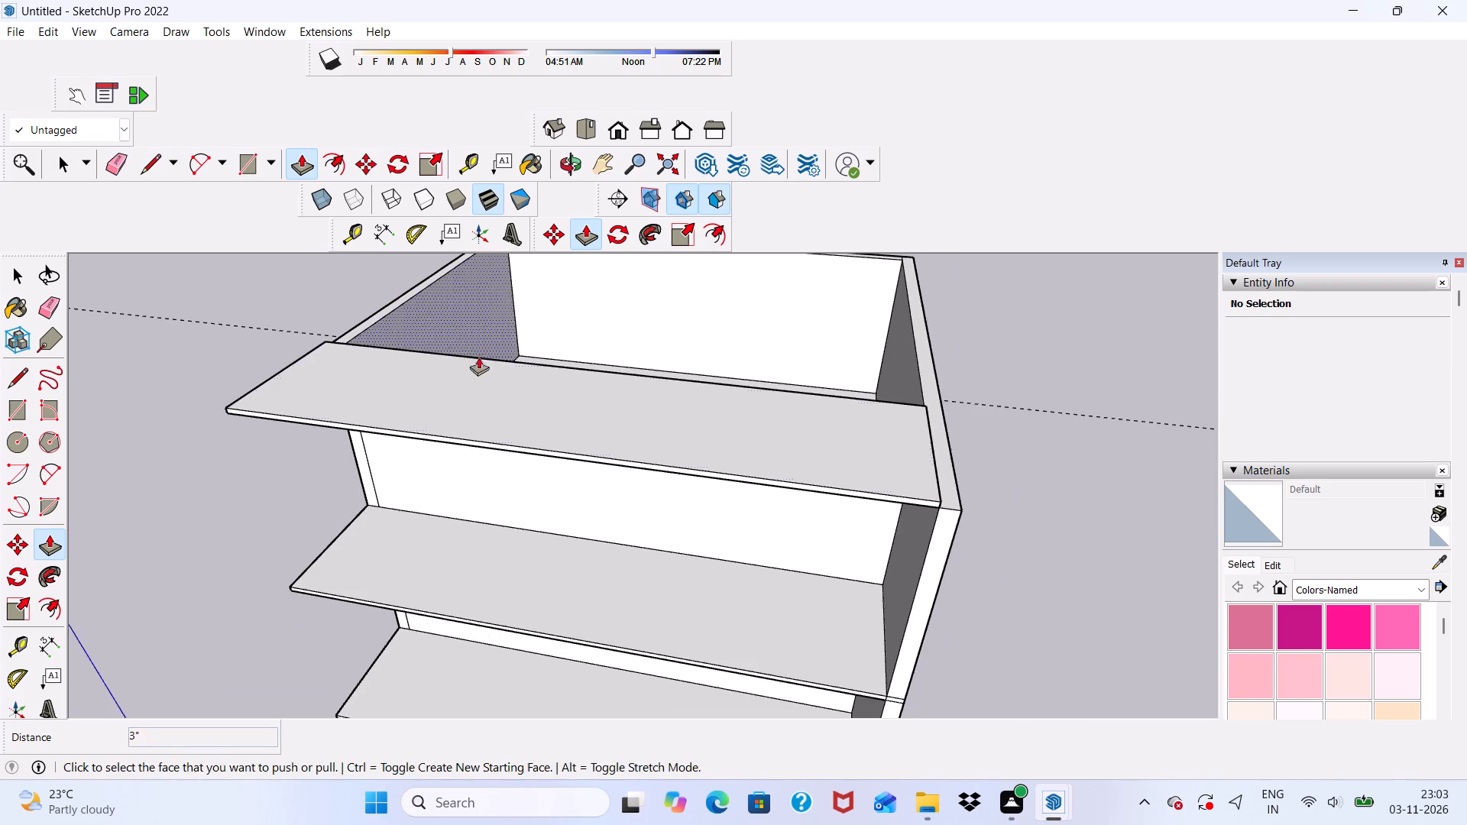
{"action": "middle_click_drag", "start_coordinate": [481, 373], "coordinate": [28, 436]}
{"action": "scroll", "coordinate": [624, 539], "scroll_direction": "up", "scroll_amount": 5}
{"action": "scroll", "coordinate": [286, 471], "scroll_direction": "up", "scroll_amount": 4}
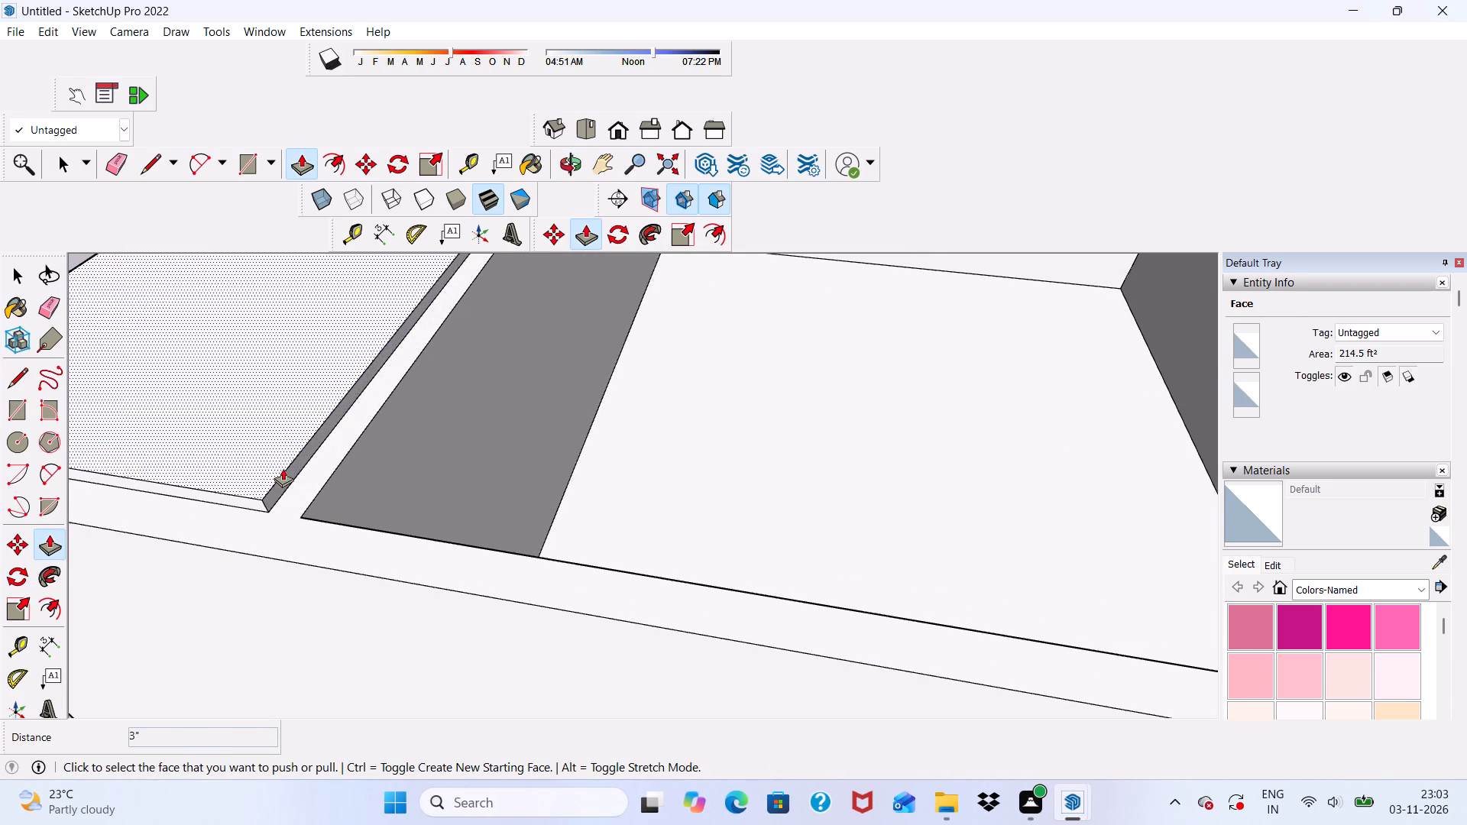
{"action": "left_click", "coordinate": [282, 493]}
{"action": "scroll", "coordinate": [422, 492], "scroll_direction": "down", "scroll_amount": 5}
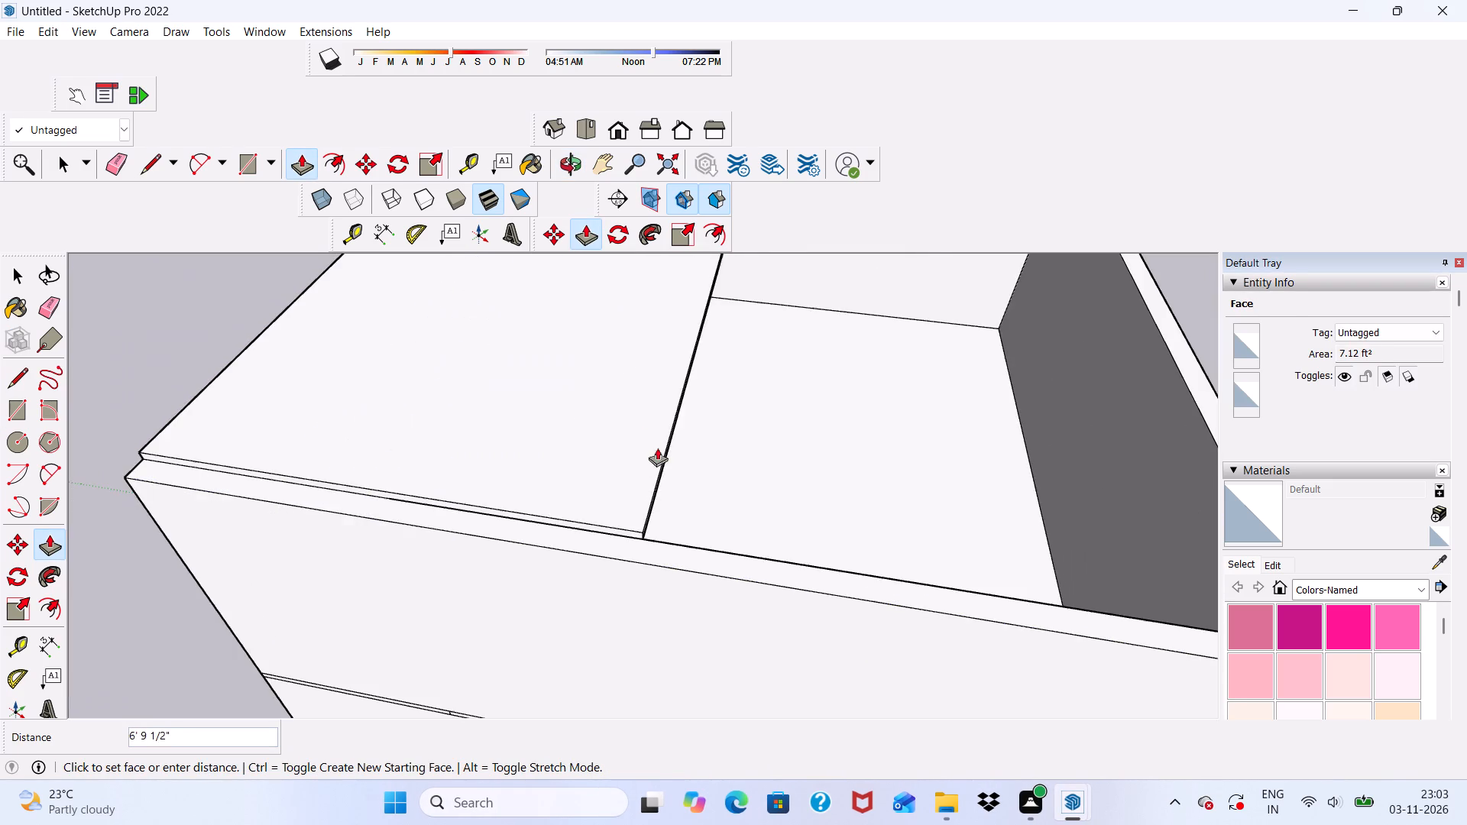
{"action": "scroll", "coordinate": [581, 377], "scroll_direction": "down", "scroll_amount": 6}
{"action": "scroll", "coordinate": [1017, 426], "scroll_direction": "up", "scroll_amount": 1}
{"action": "scroll", "coordinate": [1002, 529], "scroll_direction": "up", "scroll_amount": 4}
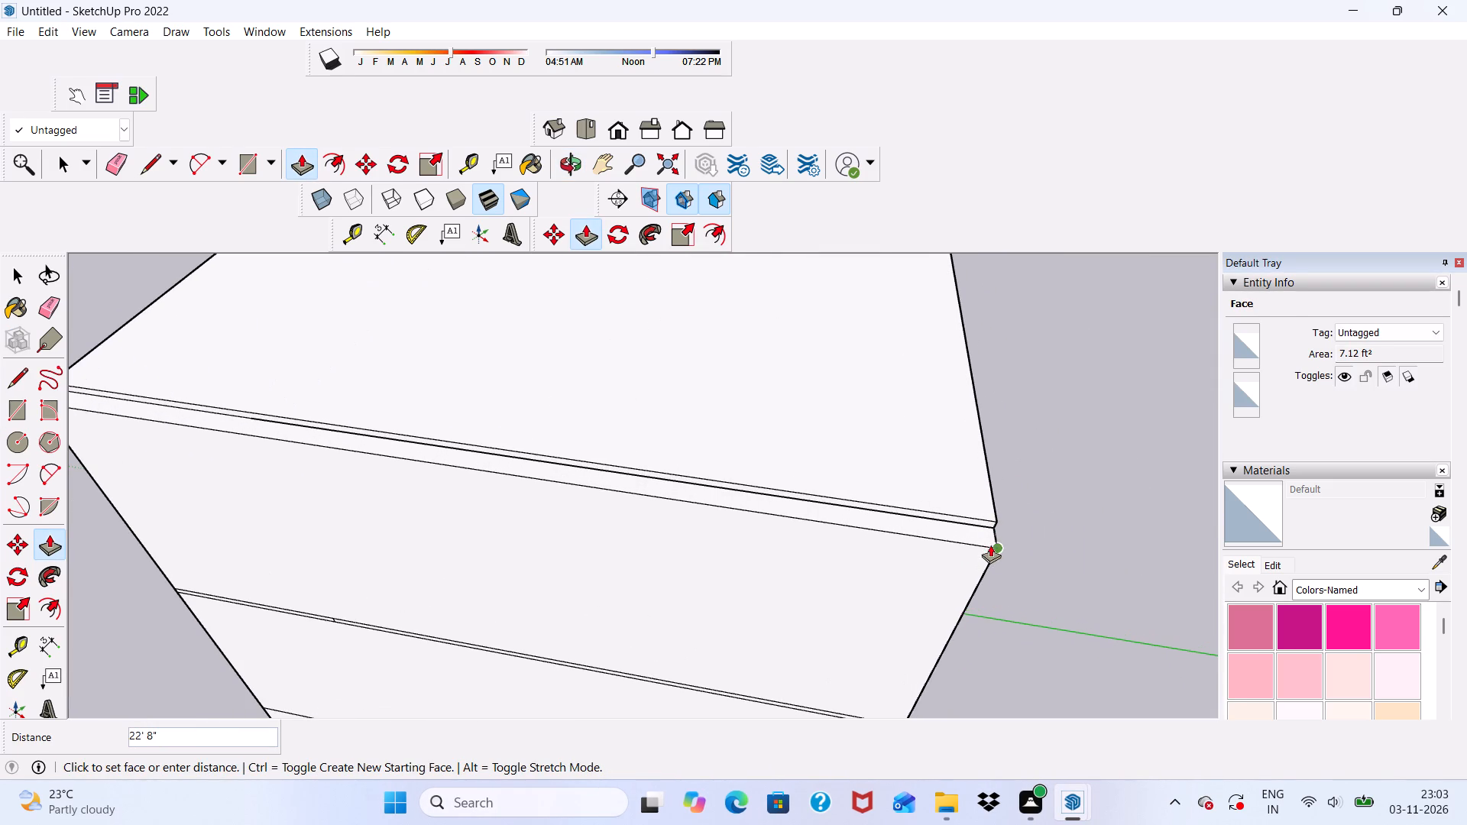
{"action": "left_click", "coordinate": [989, 545]}
Push/Pull the roof slab's right side face out 9" to the right wall's outer face.
{"action": "scroll", "coordinate": [907, 521], "scroll_direction": "up", "scroll_amount": 3}
{"action": "left_click", "coordinate": [907, 504]}
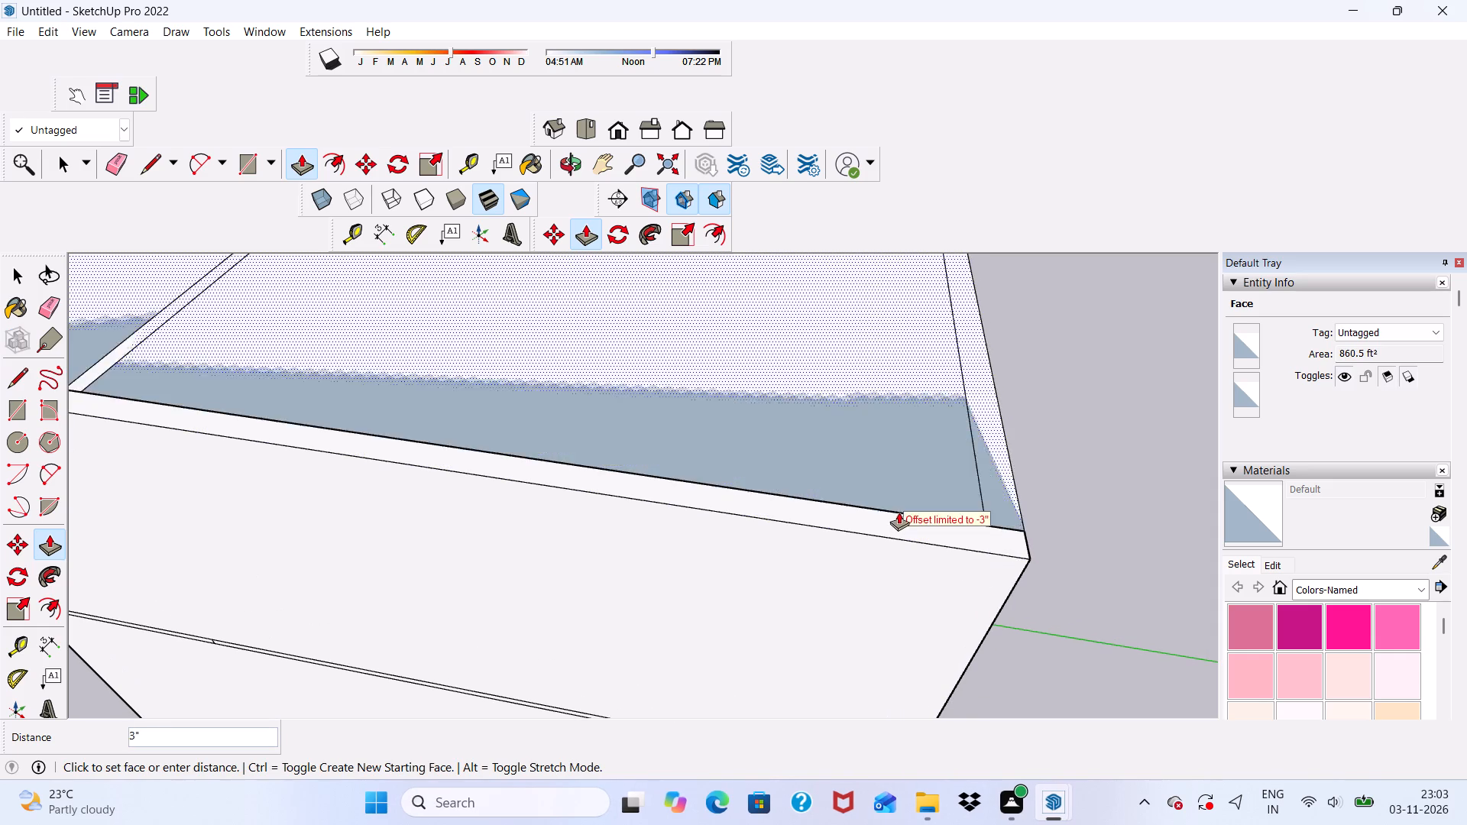
{"action": "key", "text": "space"}
{"action": "scroll", "coordinate": [899, 514], "scroll_direction": "up", "scroll_amount": 4}
{"action": "left_click", "coordinate": [897, 503]}
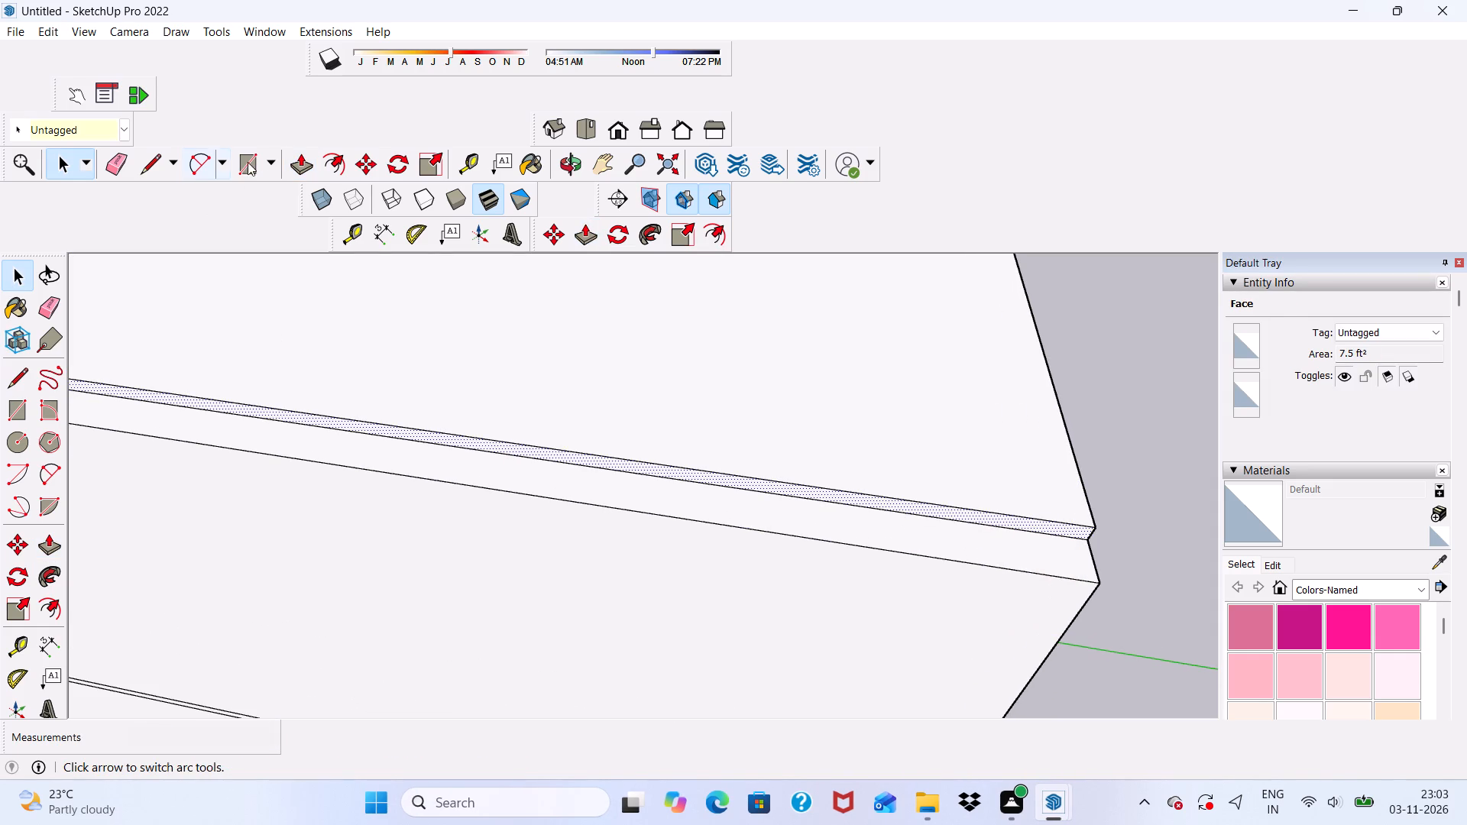
{"action": "left_click", "coordinate": [300, 157]}
{"action": "left_click", "coordinate": [401, 429]}
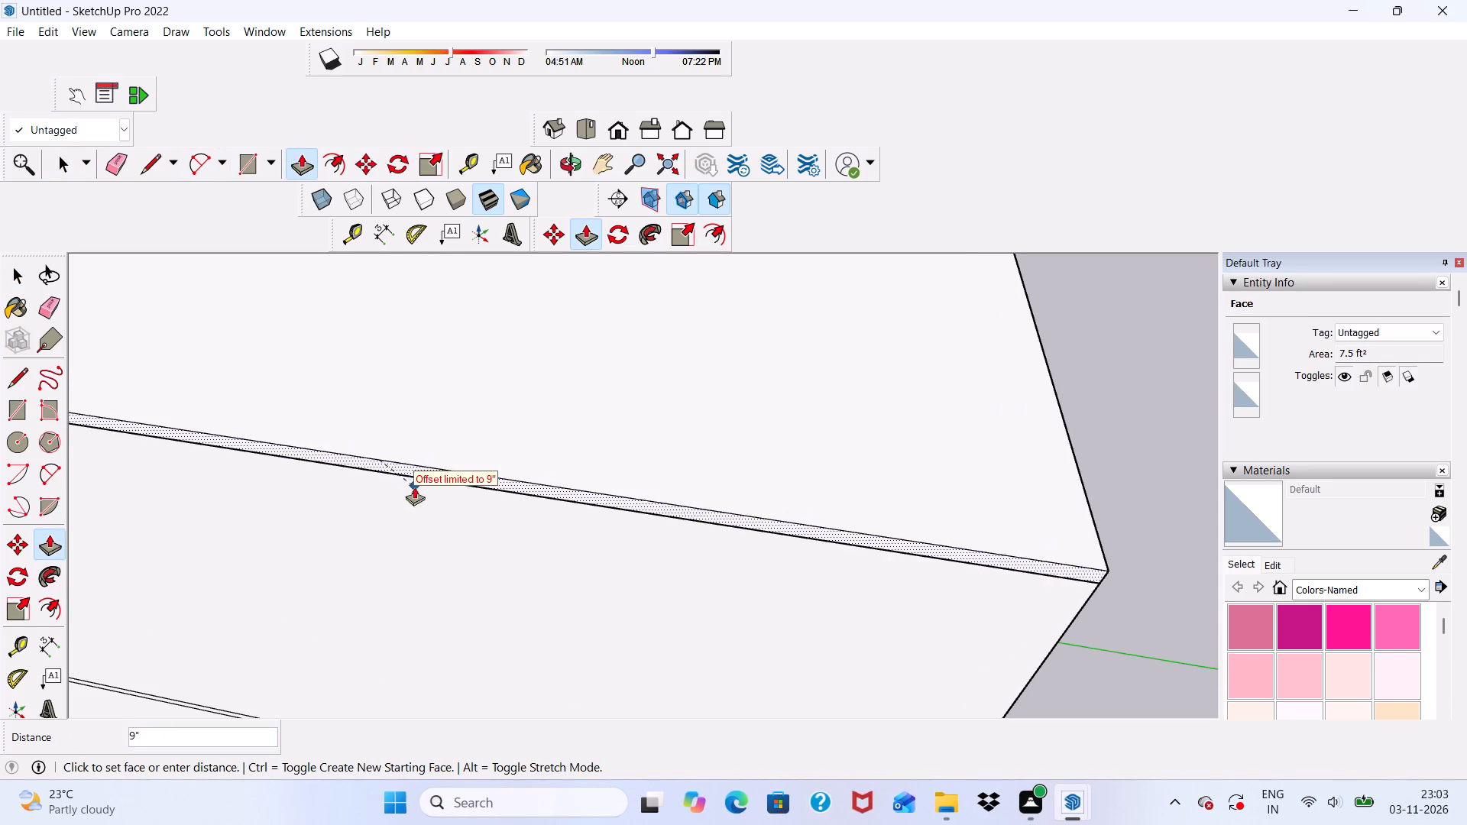
{"action": "left_click", "coordinate": [414, 487]}
Push/Pull the roof slab's remaining recessed left side face out to the left wall's outer face.
{"action": "scroll", "coordinate": [377, 438], "scroll_direction": "down", "scroll_amount": 18}
{"action": "middle_click_drag", "start_coordinate": [718, 451], "coordinate": [0, 437]}
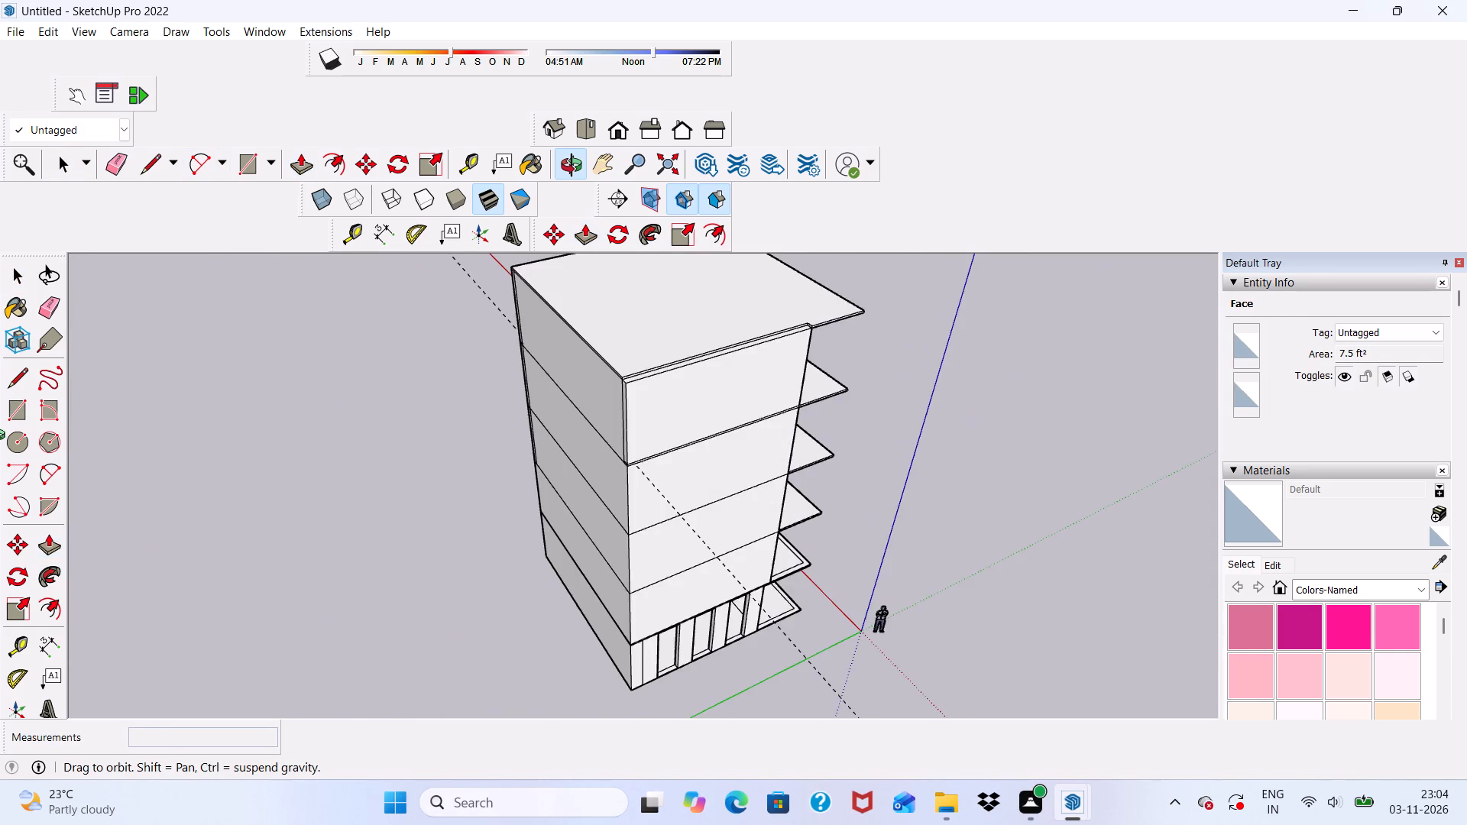
{"action": "middle_click_drag", "start_coordinate": [0, 437], "coordinate": [1, 437]}
{"action": "scroll", "coordinate": [603, 441], "scroll_direction": "up", "scroll_amount": 4}
{"action": "scroll", "coordinate": [657, 349], "scroll_direction": "up", "scroll_amount": 13}
{"action": "key", "text": "space"}
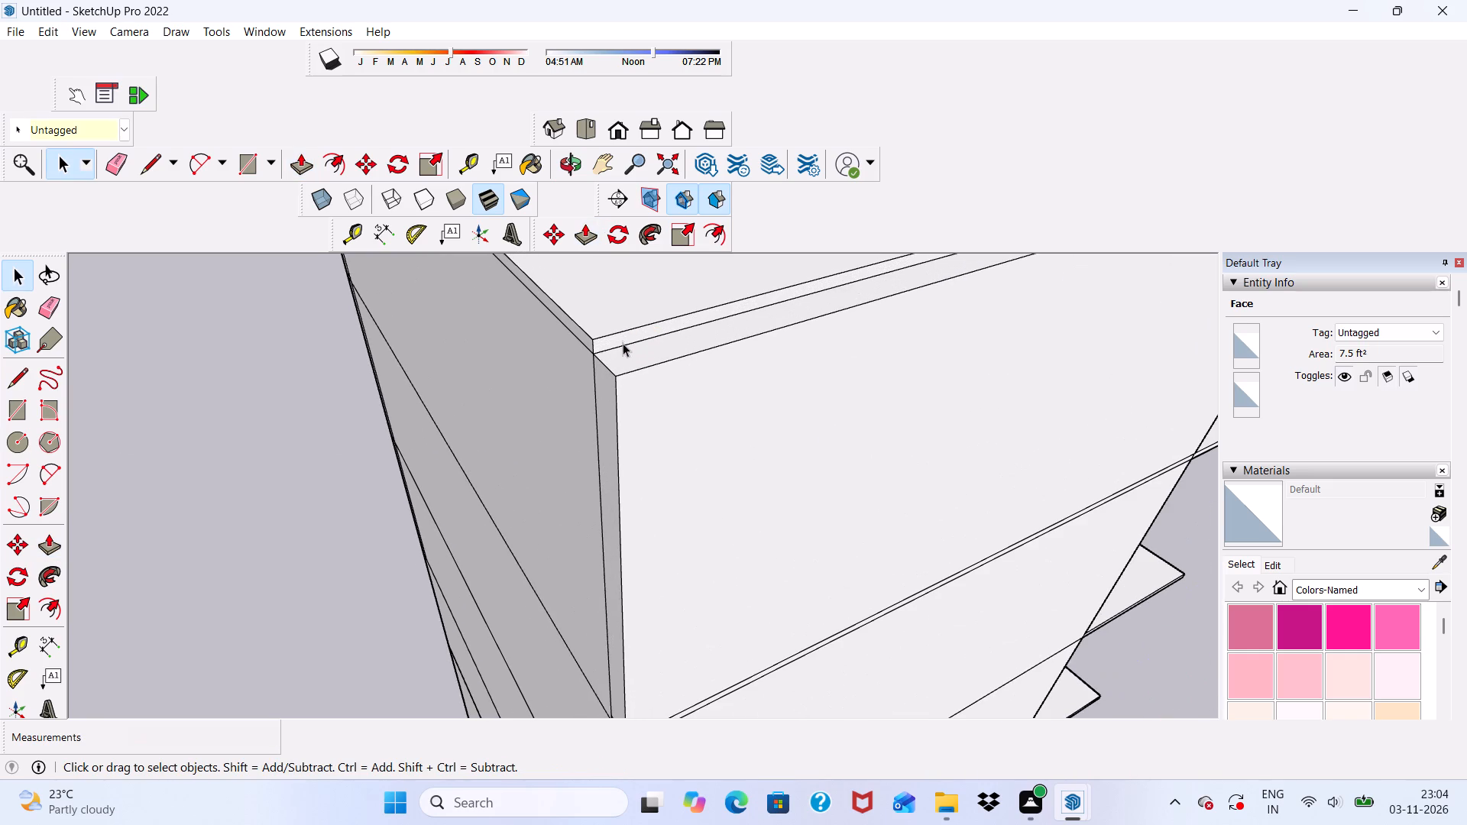
{"action": "left_click", "coordinate": [623, 343]}
{"action": "left_click", "coordinate": [623, 343]}
{"action": "left_click", "coordinate": [623, 336]}
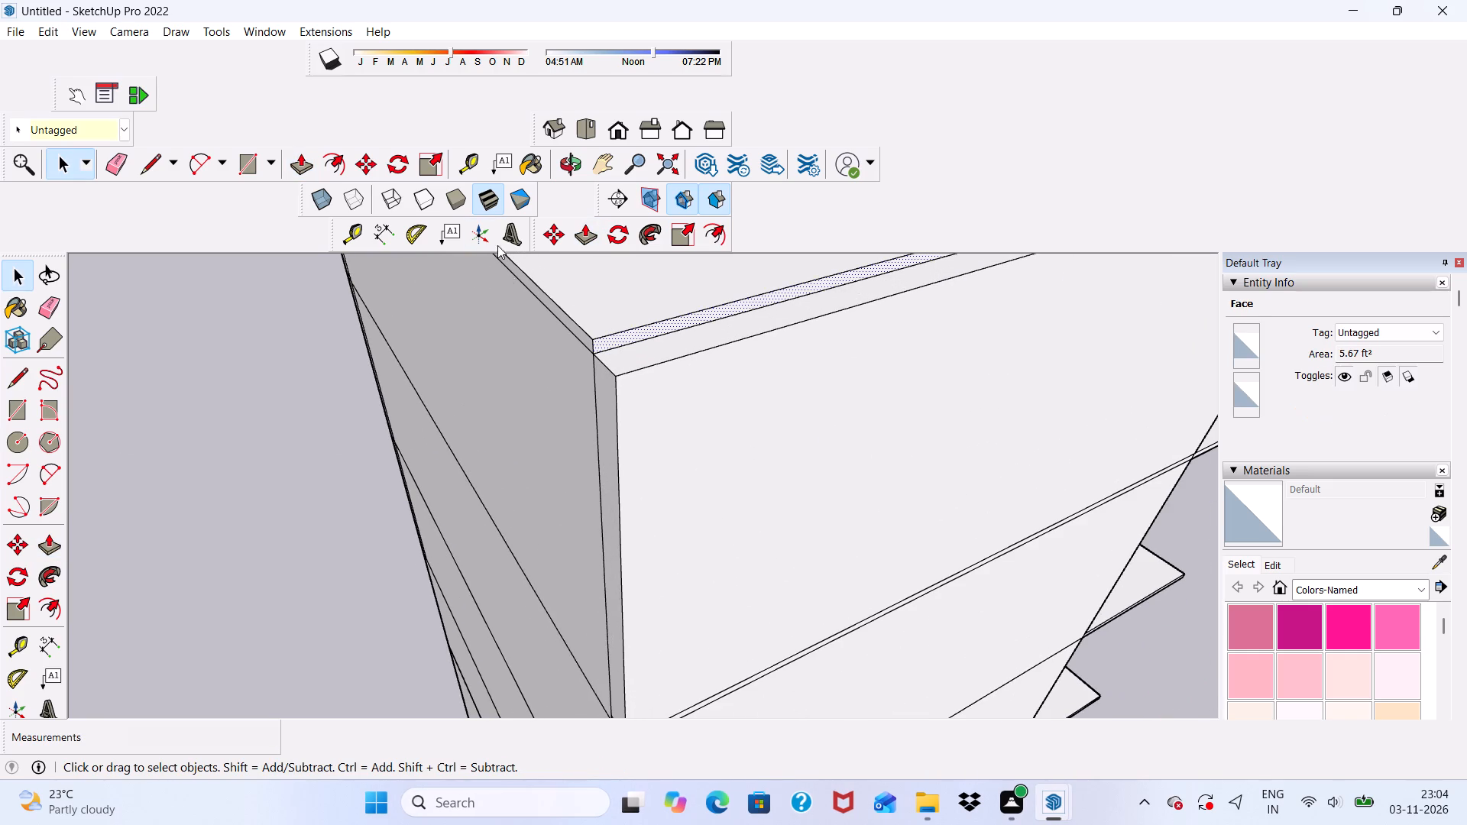
{"action": "left_click", "coordinate": [314, 163]}
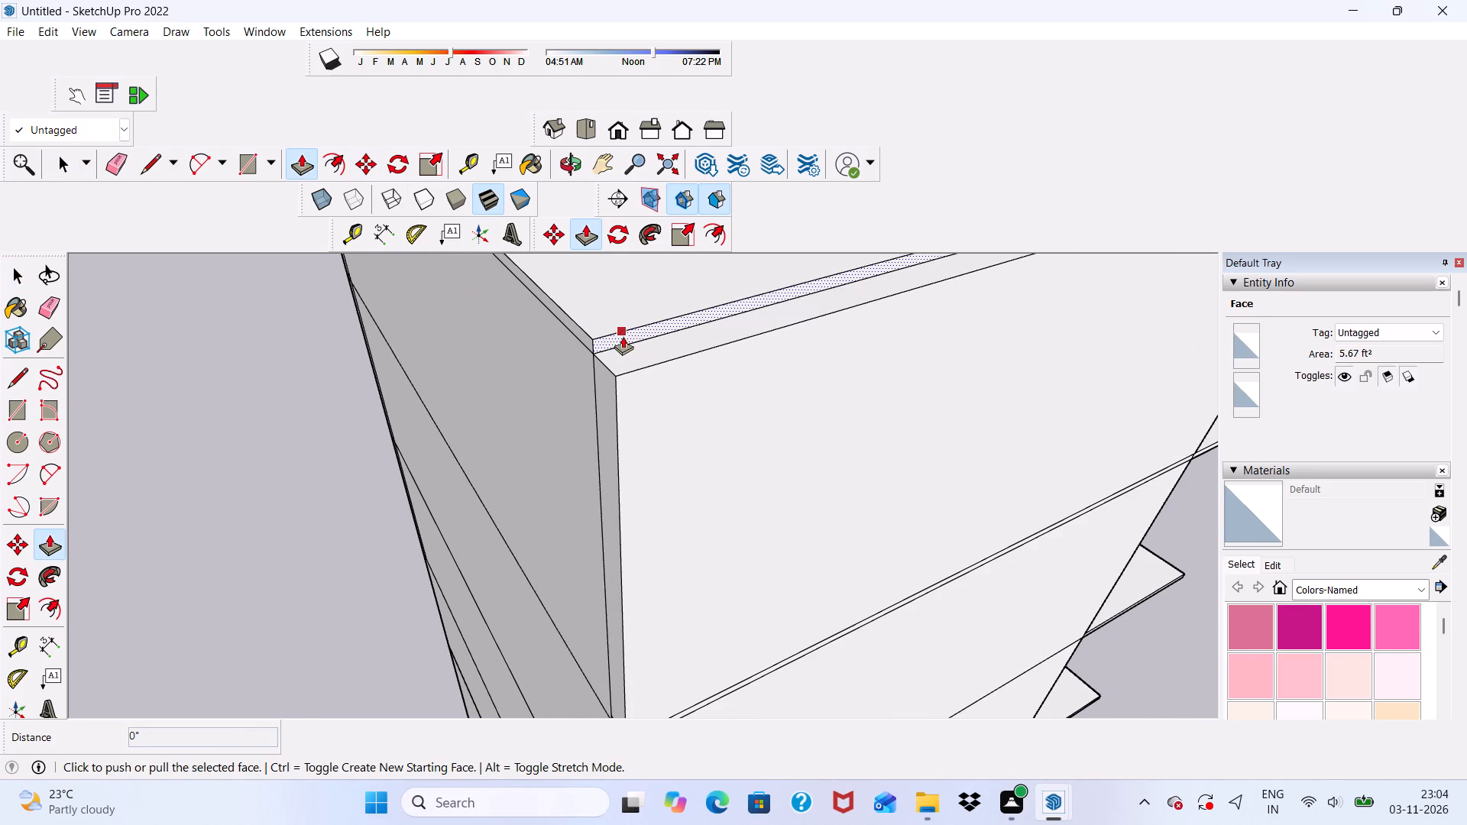
{"action": "left_click", "coordinate": [623, 336]}
{"action": "left_click", "coordinate": [638, 396]}
Erase the floor lines between the fourth and fifth levels on the right wall's outer face.
{"action": "scroll", "coordinate": [504, 376], "scroll_direction": "down", "scroll_amount": 12}
{"action": "middle_click_drag", "start_coordinate": [871, 451], "coordinate": [380, 401]}
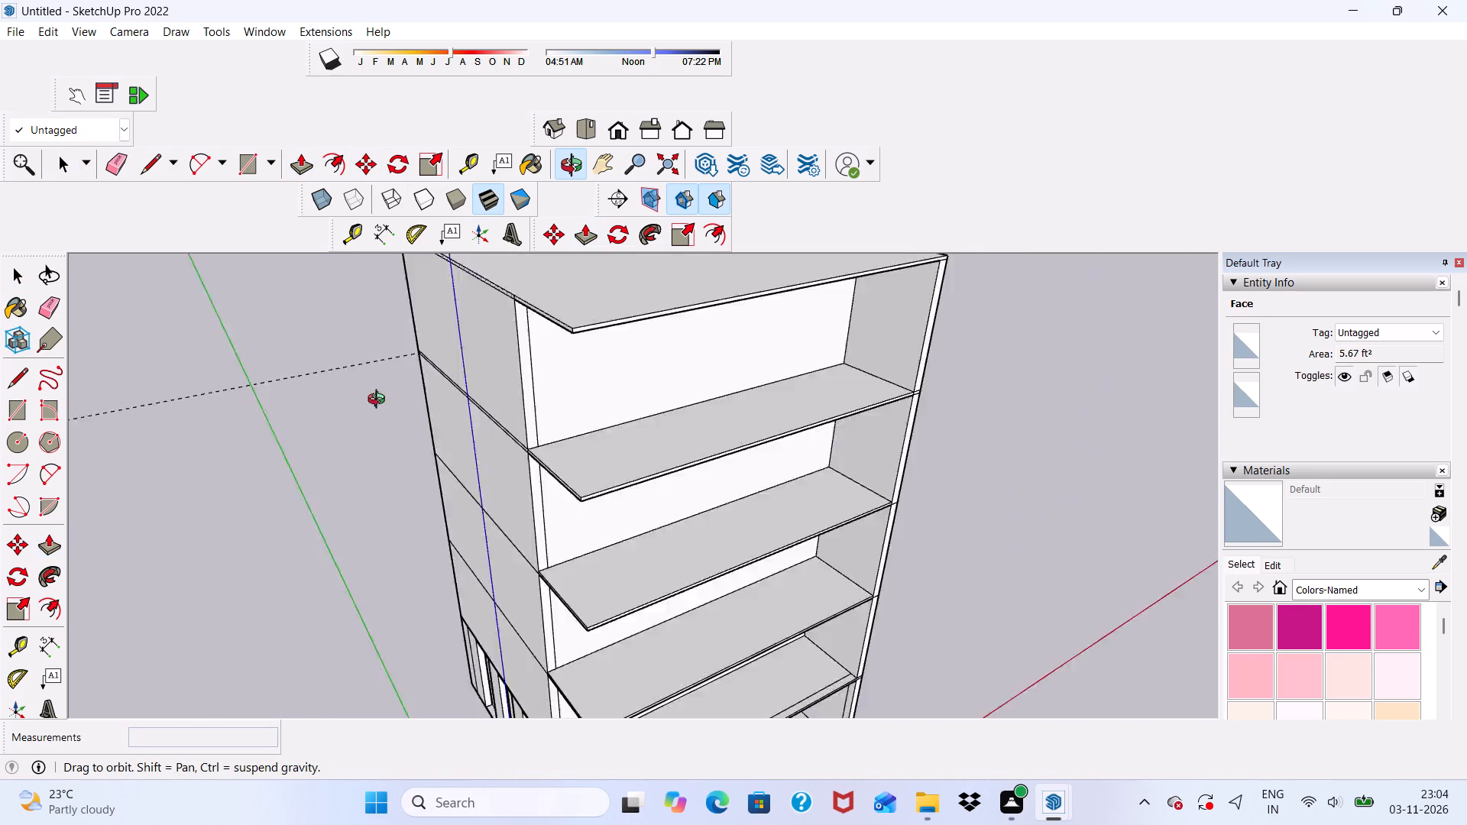
{"action": "middle_click_drag", "start_coordinate": [380, 401], "coordinate": [300, 386]}
{"action": "scroll", "coordinate": [338, 374], "scroll_direction": "up", "scroll_amount": 1}
{"action": "scroll", "coordinate": [342, 373], "scroll_direction": "down", "scroll_amount": 4}
{"action": "middle_click_drag", "start_coordinate": [549, 449], "coordinate": [160, 455]}
{"action": "left_click", "coordinate": [115, 160]}
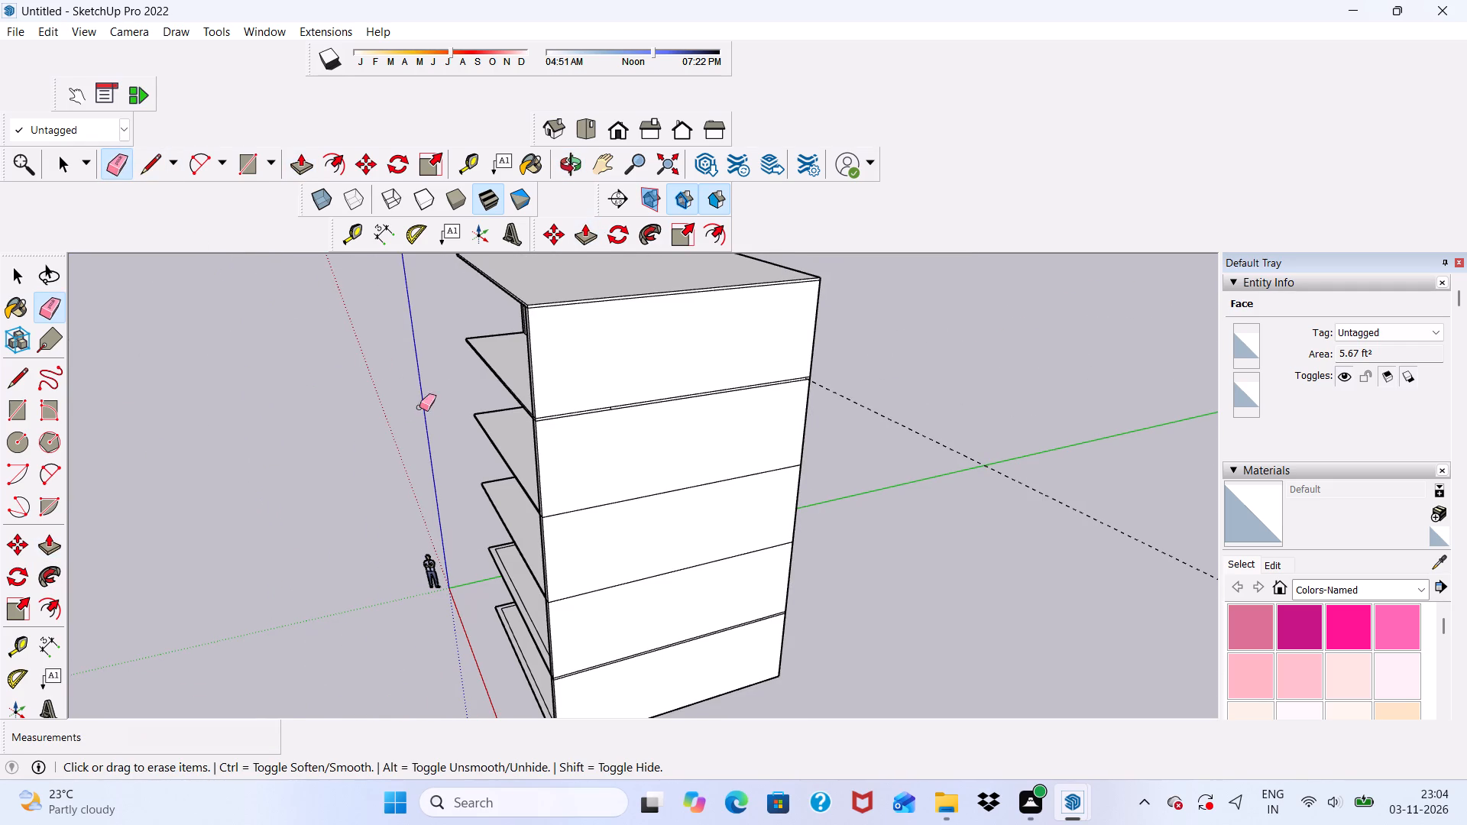
{"action": "scroll", "coordinate": [451, 419], "scroll_direction": "down", "scroll_amount": 1}
{"action": "middle_click_drag", "start_coordinate": [498, 429], "coordinate": [579, 431]}
{"action": "left_click", "coordinate": [849, 385]}
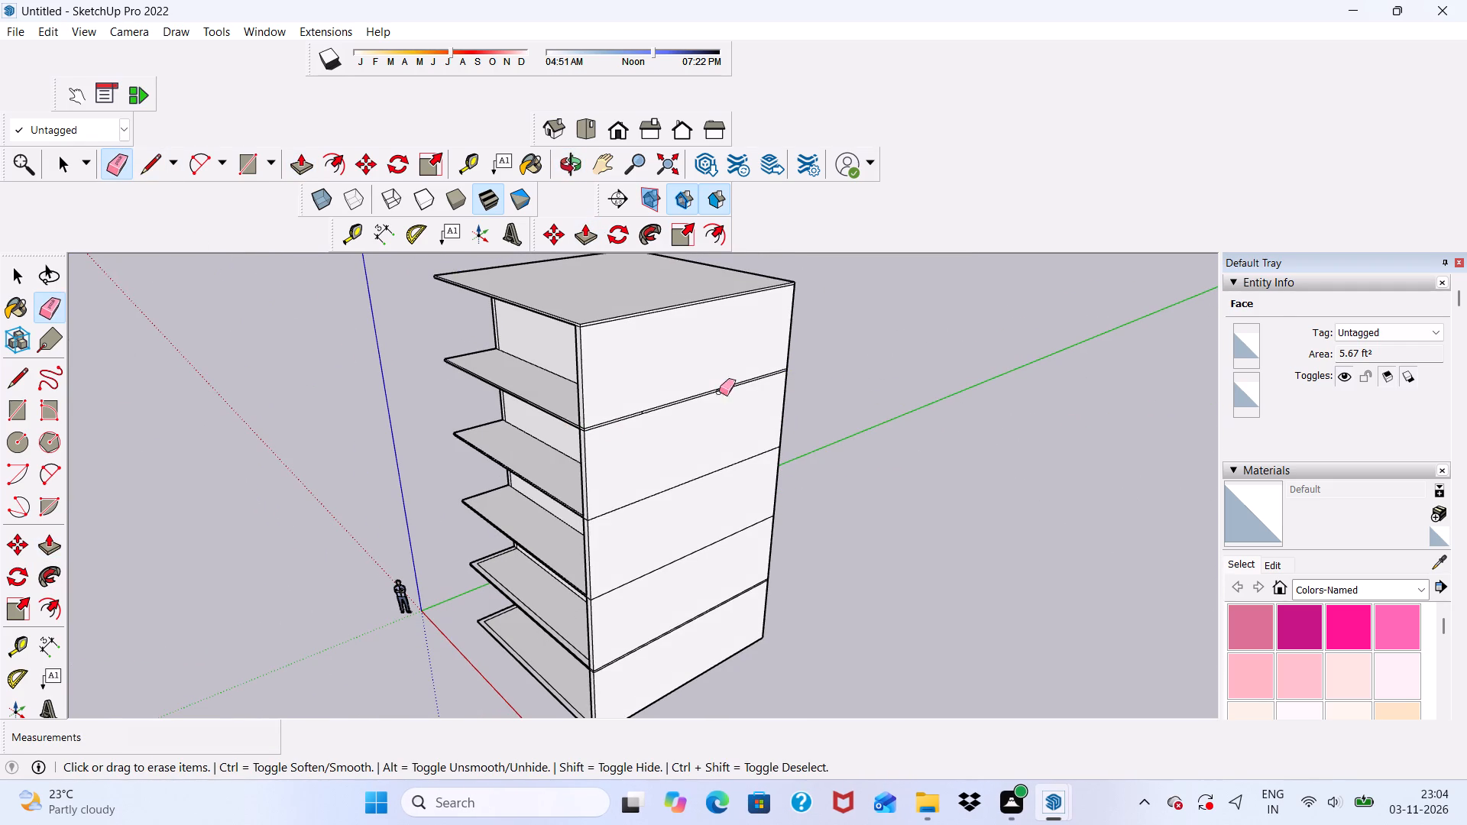
{"action": "left_click", "coordinate": [719, 429]}
{"action": "left_click_drag", "start_coordinate": [672, 389], "coordinate": [672, 439]}
{"action": "left_click_drag", "start_coordinate": [636, 410], "coordinate": [622, 446]}
{"action": "left_click_drag", "start_coordinate": [616, 413], "coordinate": [633, 402]}
{"action": "left_click_drag", "start_coordinate": [633, 399], "coordinate": [640, 413]}
{"action": "left_click_drag", "start_coordinate": [638, 409], "coordinate": [641, 420]}
{"action": "left_click", "coordinate": [641, 416]}
{"action": "scroll", "coordinate": [795, 354], "scroll_direction": "up", "scroll_amount": 3}
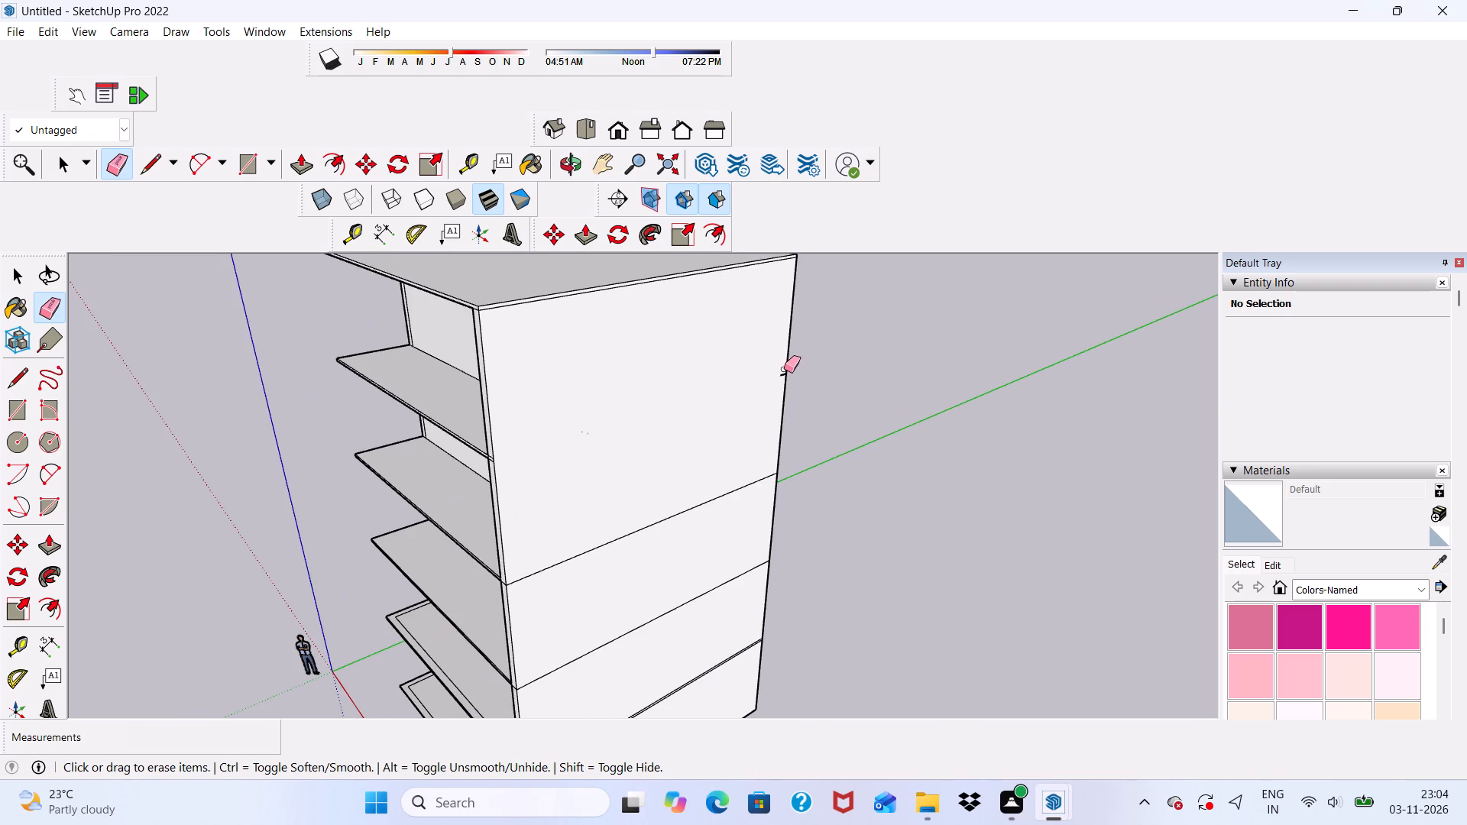
{"action": "left_click", "coordinate": [782, 376]}
Erase the remaining lower floor lines and their leftover pieces on the right wall's outer face.
{"action": "scroll", "coordinate": [411, 328], "scroll_direction": "down", "scroll_amount": 5}
{"action": "left_click_drag", "start_coordinate": [542, 431], "coordinate": [523, 621]}
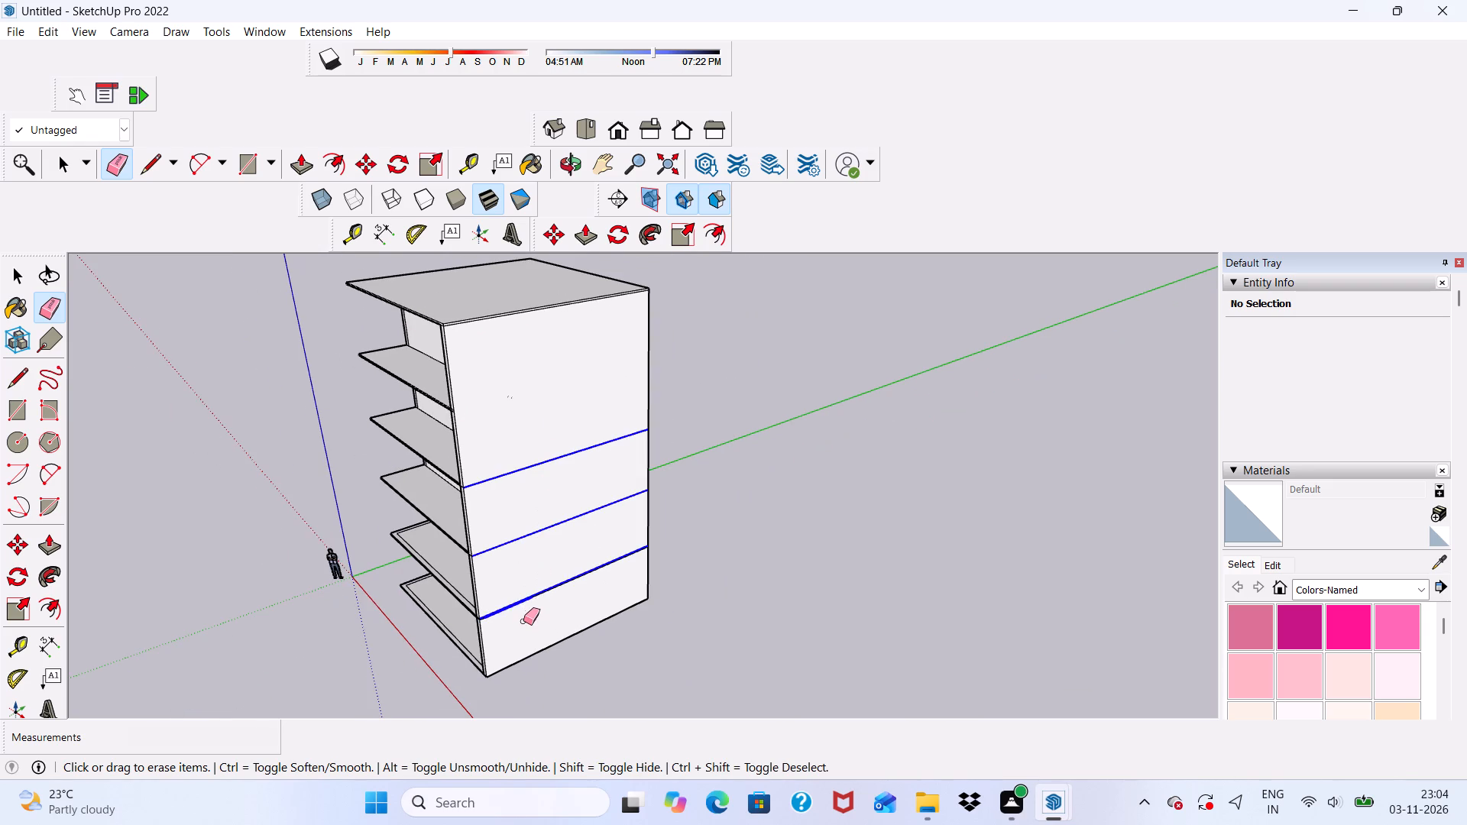
{"action": "left_click_drag", "start_coordinate": [523, 621], "coordinate": [523, 611]}
{"action": "scroll", "coordinate": [487, 650], "scroll_direction": "up", "scroll_amount": 13}
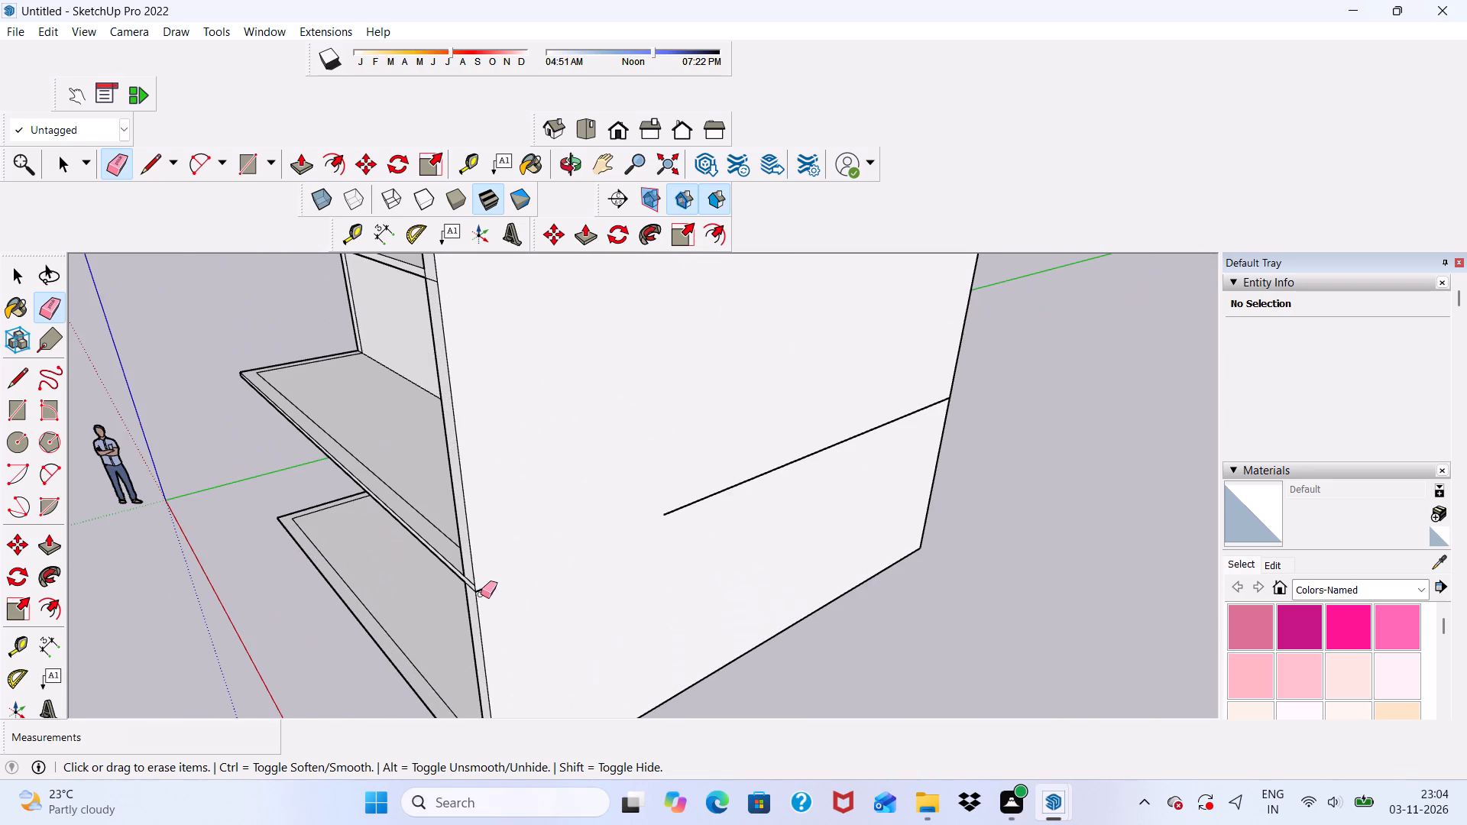
{"action": "left_click", "coordinate": [485, 589]}
{"action": "left_click_drag", "start_coordinate": [661, 517], "coordinate": [727, 496]}
{"action": "left_click", "coordinate": [733, 494]}
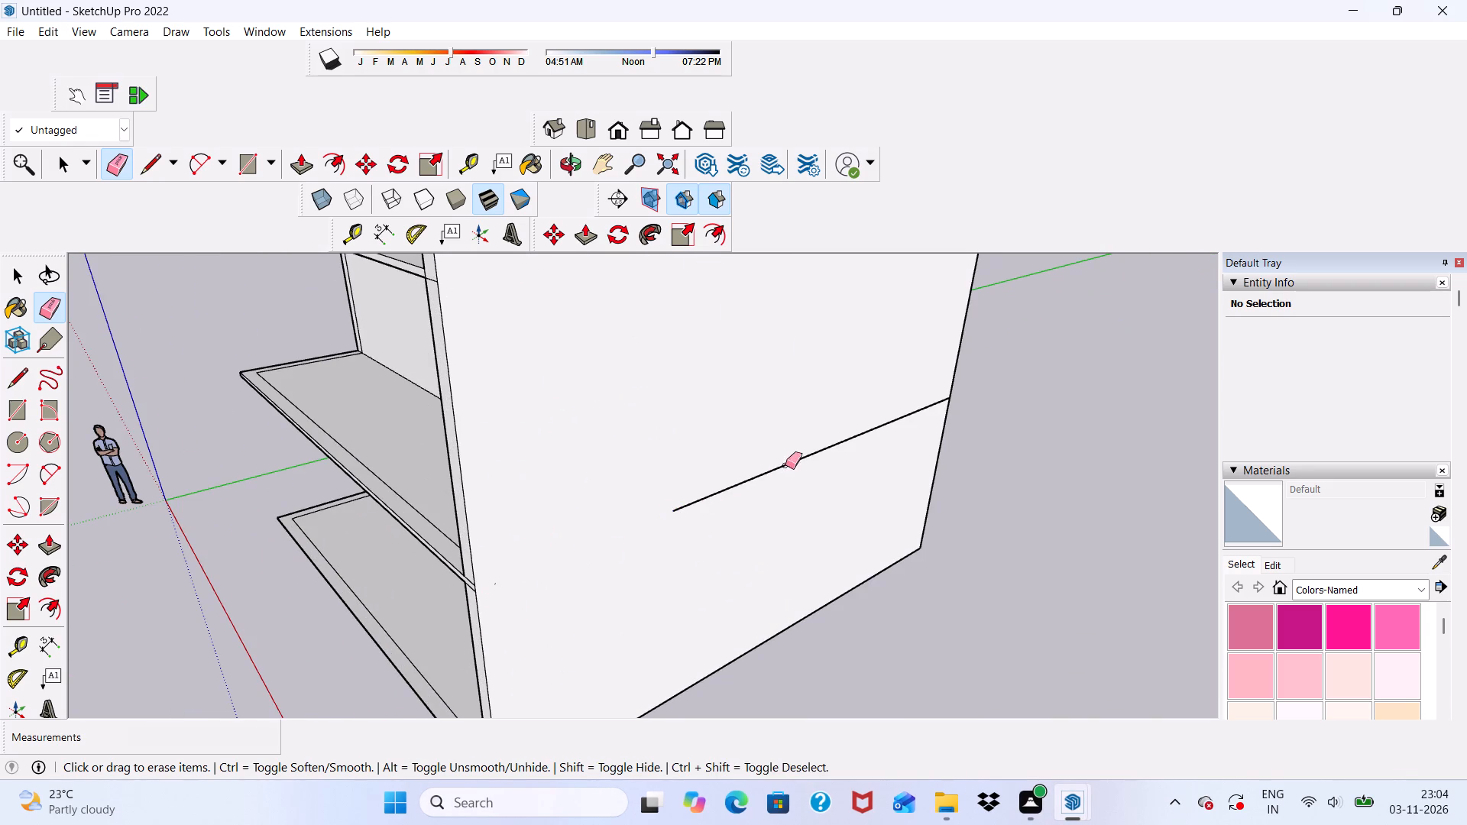
{"action": "left_click_drag", "start_coordinate": [785, 465], "coordinate": [776, 490]}
{"action": "scroll", "coordinate": [967, 393], "scroll_direction": "up", "scroll_amount": 8}
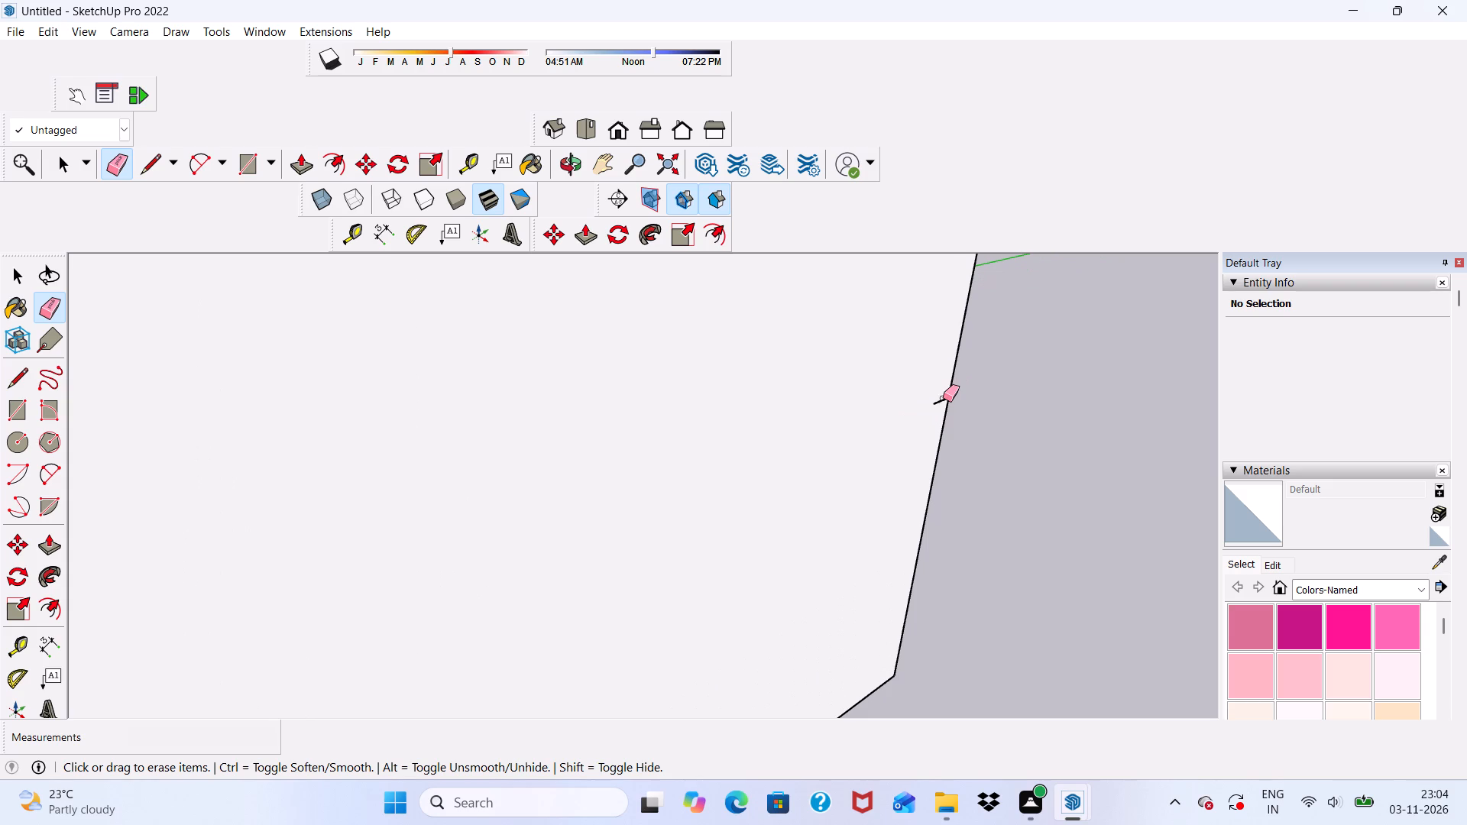
{"action": "left_click", "coordinate": [935, 404]}
Erase the floor lines on the left wall's outer face above the columned ground level's ceiling line.
{"action": "scroll", "coordinate": [954, 362], "scroll_direction": "down", "scroll_amount": 16}
{"action": "middle_click_drag", "start_coordinate": [511, 452], "coordinate": [891, 451]}
{"action": "middle_click_drag", "start_coordinate": [706, 460], "coordinate": [926, 434]}
{"action": "scroll", "coordinate": [555, 431], "scroll_direction": "up", "scroll_amount": 2}
{"action": "left_click_drag", "start_coordinate": [491, 352], "coordinate": [489, 382]}
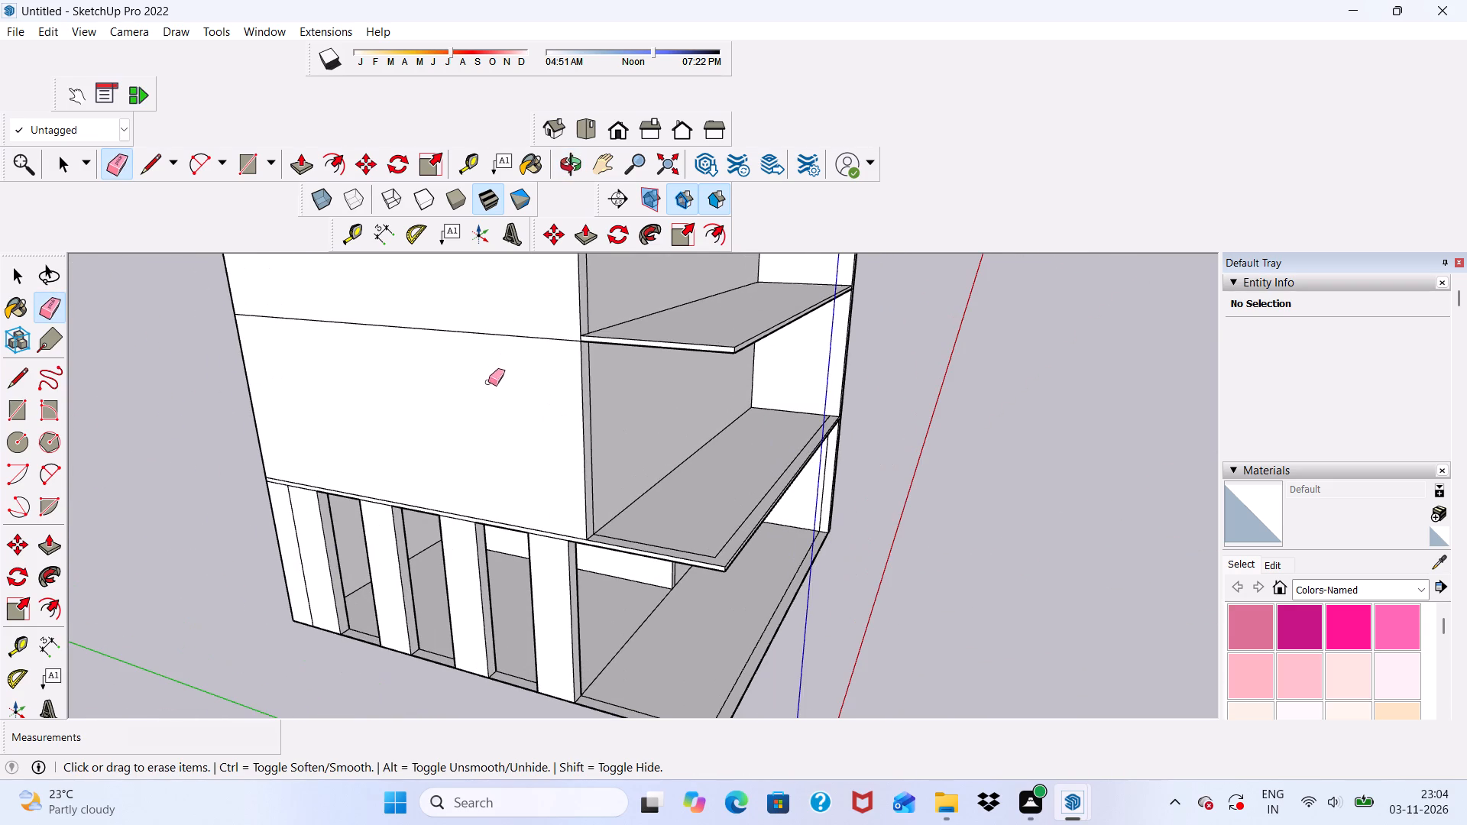
{"action": "left_click_drag", "start_coordinate": [490, 337], "coordinate": [490, 367]}
{"action": "left_click_drag", "start_coordinate": [486, 338], "coordinate": [487, 332]}
{"action": "scroll", "coordinate": [487, 336], "scroll_direction": "down", "scroll_amount": 5}
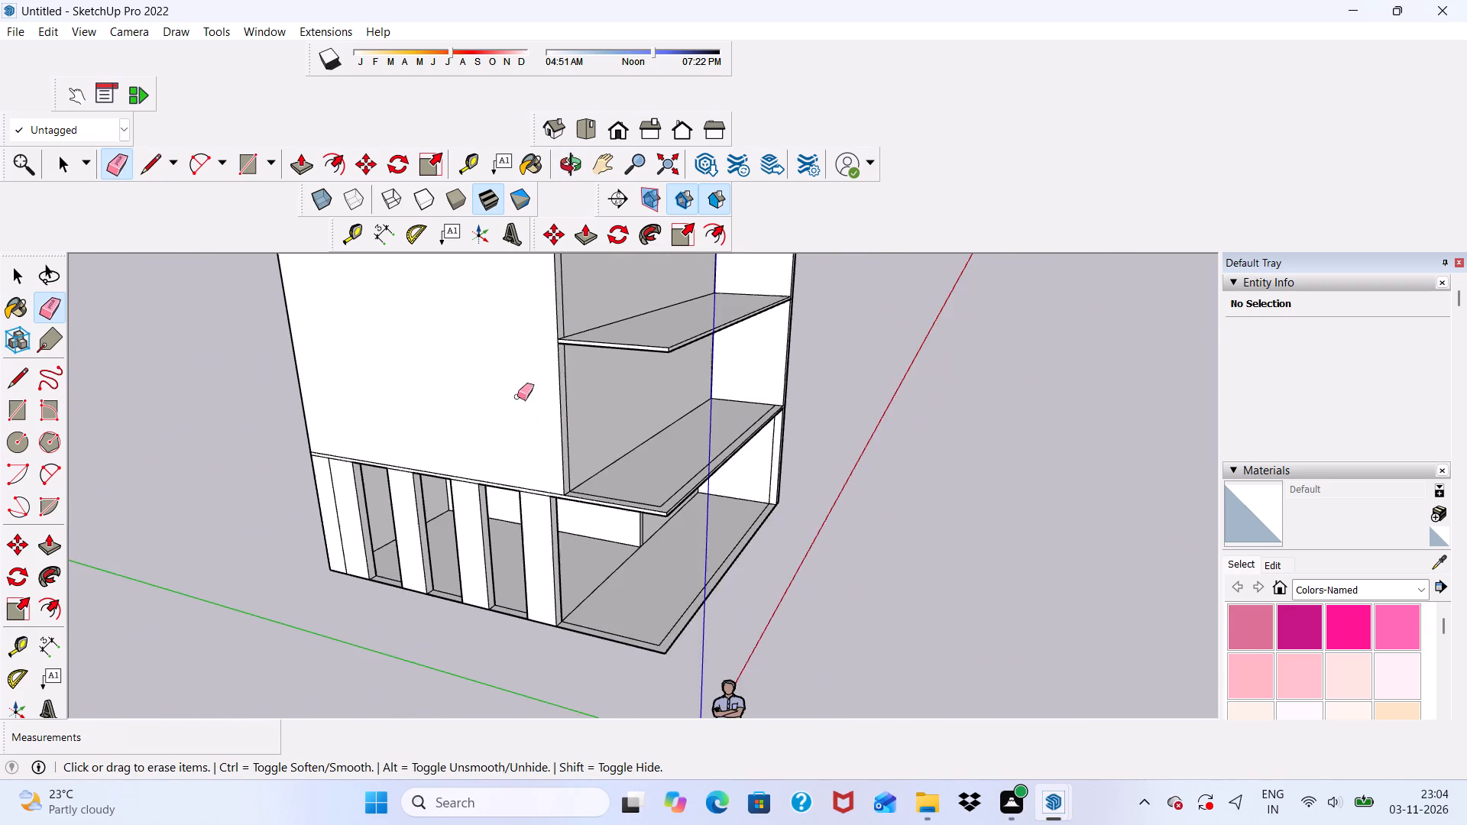
{"action": "scroll", "coordinate": [523, 409], "scroll_direction": "down", "scroll_amount": 9}
{"action": "scroll", "coordinate": [512, 326], "scroll_direction": "up", "scroll_amount": 3}
{"action": "left_click_drag", "start_coordinate": [507, 263], "coordinate": [494, 359]}
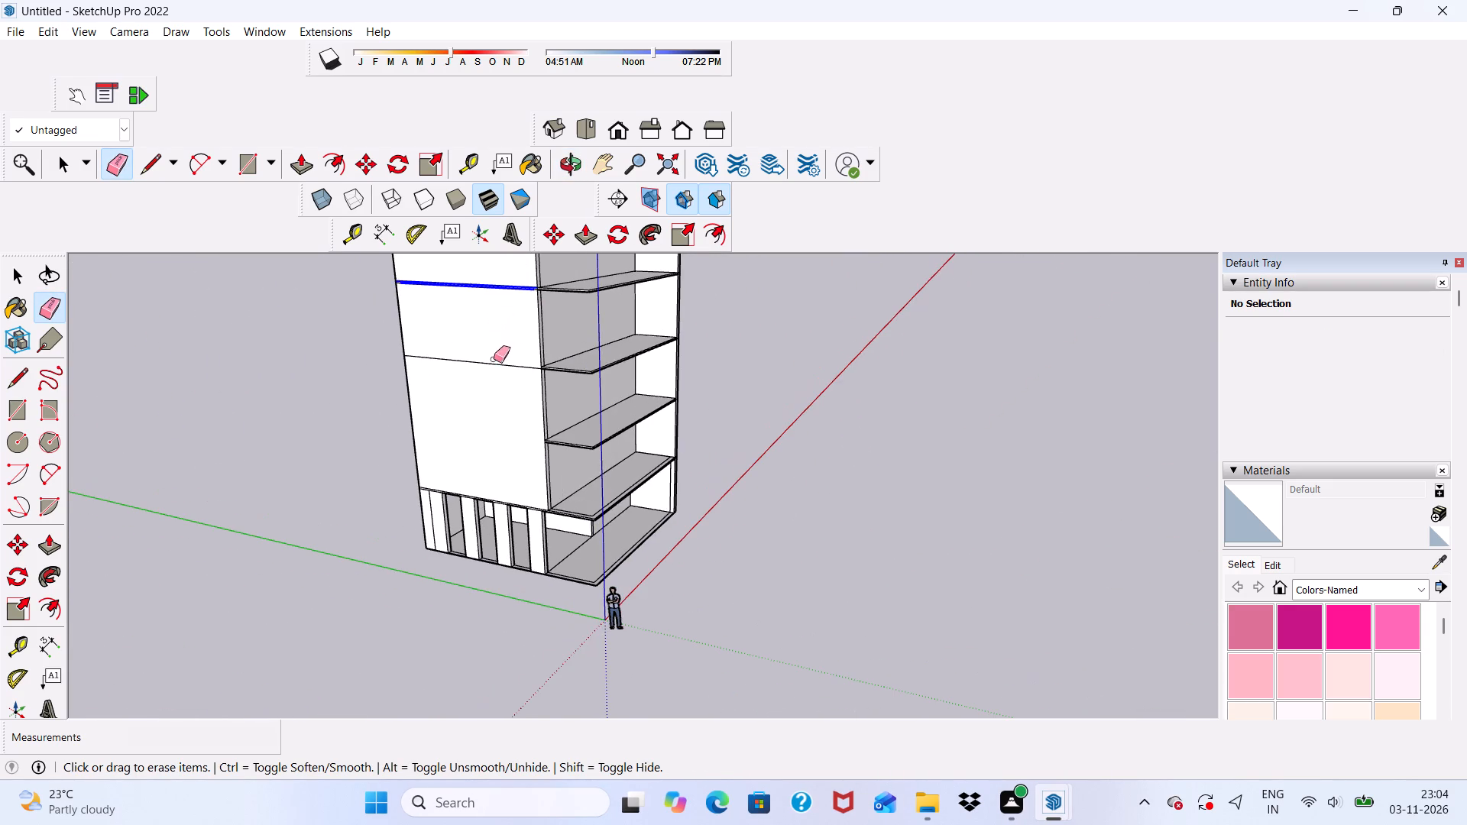
{"action": "left_click_drag", "start_coordinate": [494, 359], "coordinate": [497, 376]}
Erase the short leftover line pieces at the front and rear edges of the left wall.
{"action": "scroll", "coordinate": [478, 332], "scroll_direction": "down", "scroll_amount": 4}
{"action": "middle_click_drag", "start_coordinate": [449, 356], "coordinate": [656, 409]}
{"action": "scroll", "coordinate": [549, 354], "scroll_direction": "up", "scroll_amount": 9}
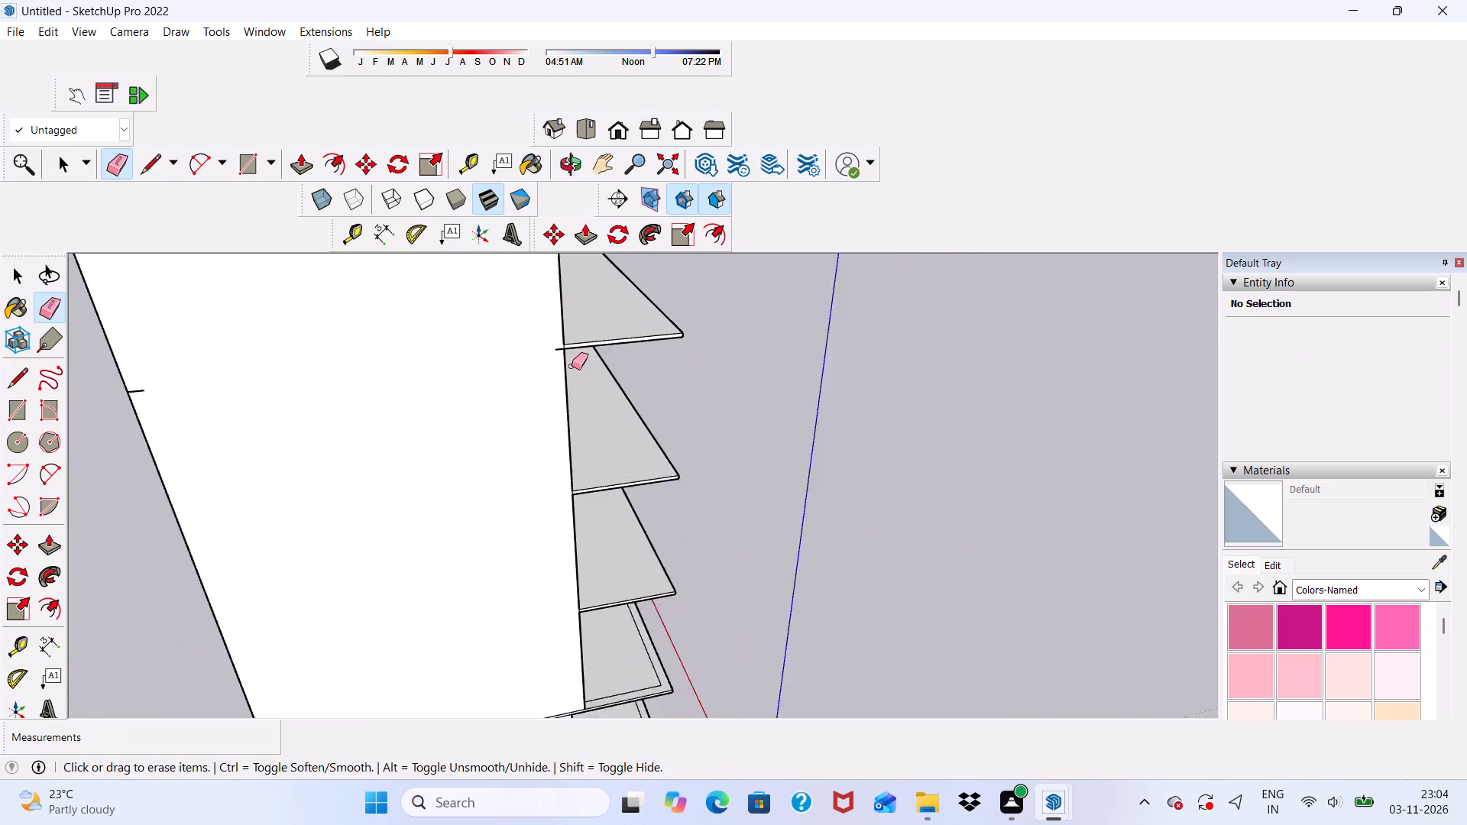
{"action": "scroll", "coordinate": [572, 366], "scroll_direction": "up", "scroll_amount": 6}
{"action": "left_click_drag", "start_coordinate": [548, 334], "coordinate": [551, 363]}
{"action": "scroll", "coordinate": [541, 324], "scroll_direction": "down", "scroll_amount": 12}
{"action": "scroll", "coordinate": [290, 342], "scroll_direction": "up", "scroll_amount": 4}
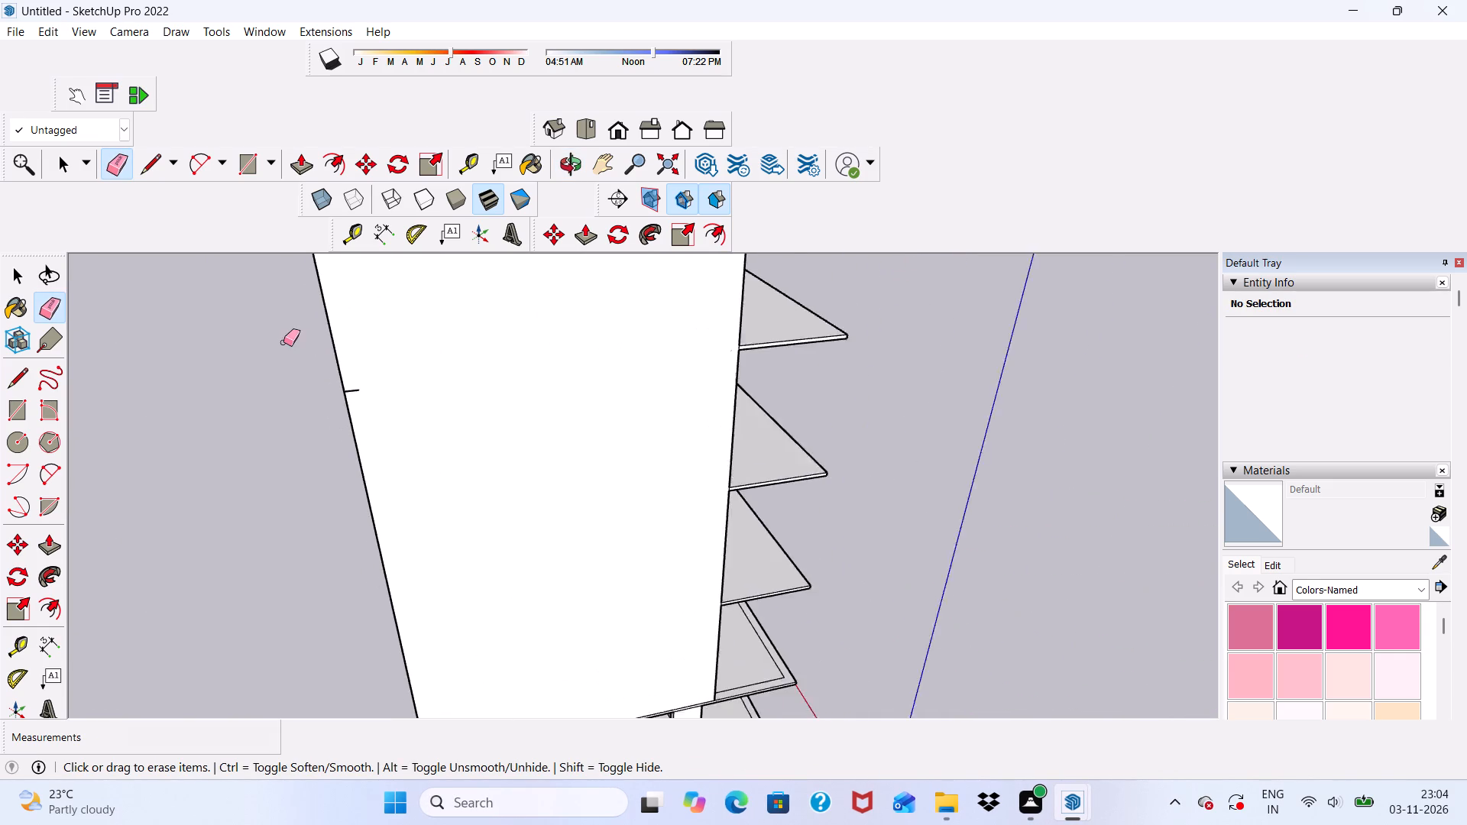
{"action": "scroll", "coordinate": [283, 342], "scroll_direction": "up", "scroll_amount": 7}
{"action": "left_click_drag", "start_coordinate": [326, 407], "coordinate": [332, 415]}
Erase the upper floor line on the rear wall and the seam lines beside its left wall corner.
{"action": "scroll", "coordinate": [339, 407], "scroll_direction": "down", "scroll_amount": 1}
{"action": "middle_click_drag", "start_coordinate": [354, 406], "coordinate": [593, 371]}
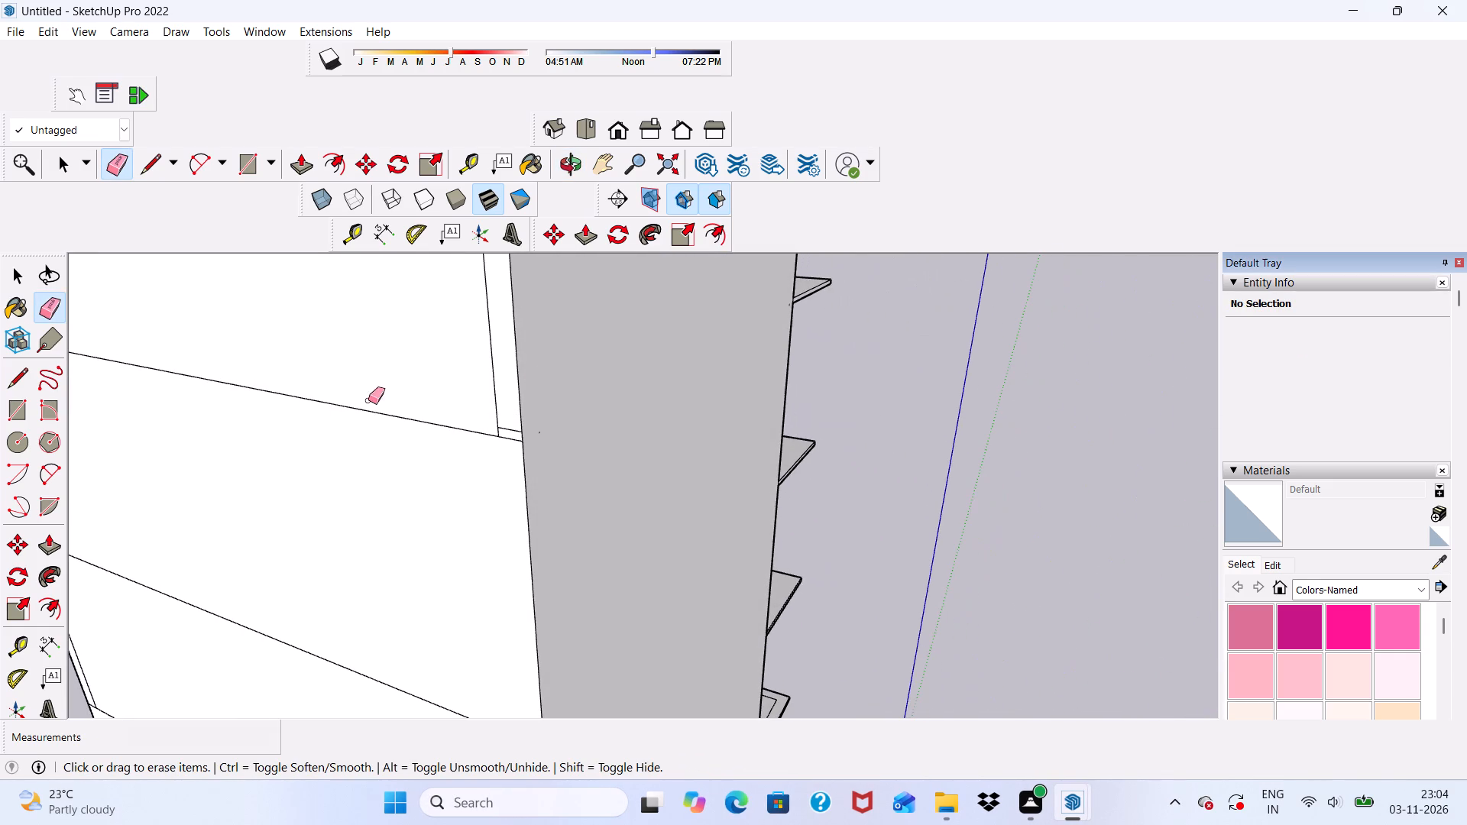
{"action": "left_click_drag", "start_coordinate": [436, 377], "coordinate": [455, 435]}
{"action": "left_click_drag", "start_coordinate": [467, 427], "coordinate": [500, 430]}
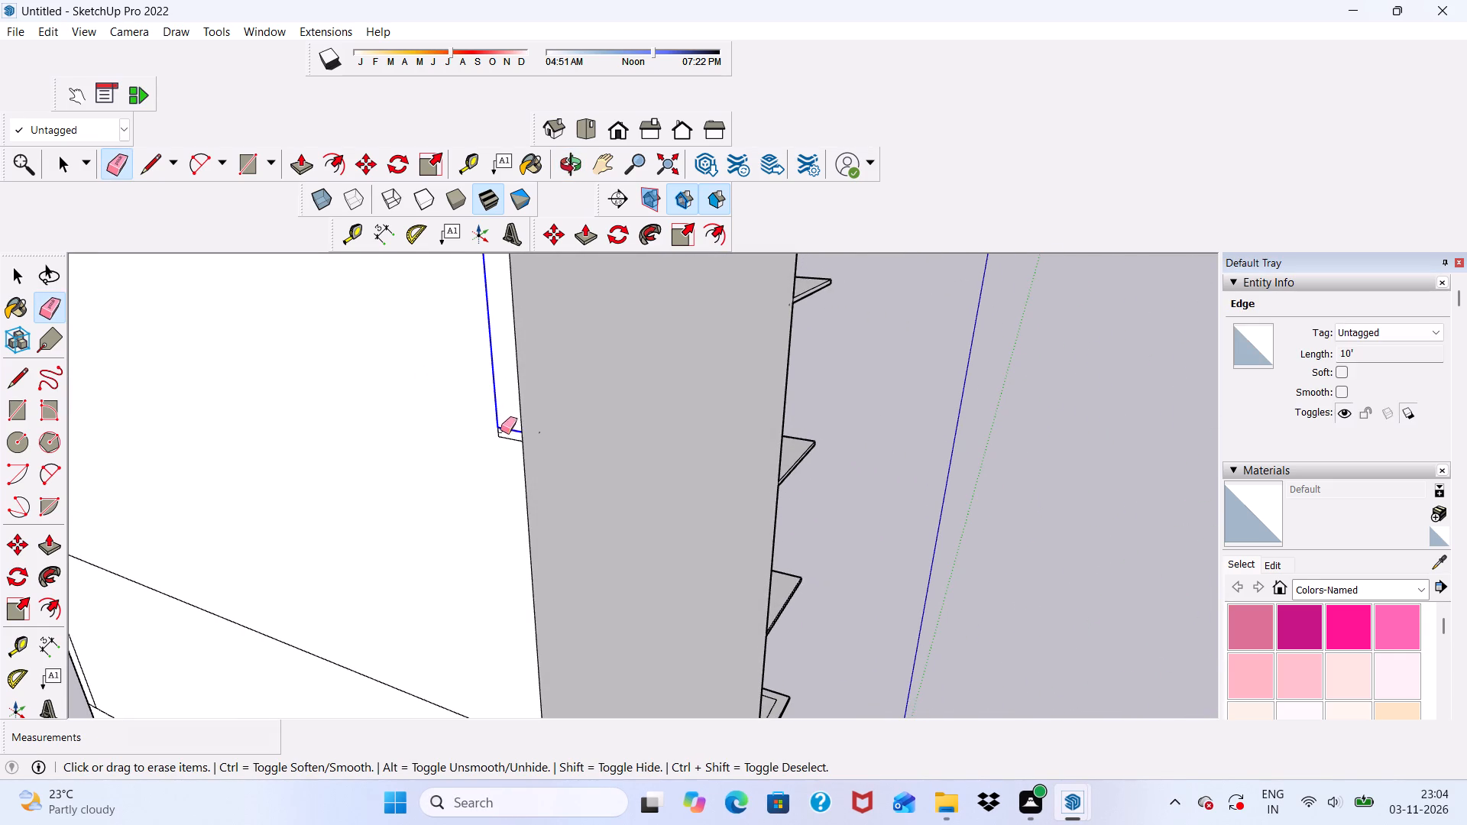
{"action": "left_click_drag", "start_coordinate": [500, 430], "coordinate": [497, 433]}
Erase the upper vertical seam lines and short joint lines on the rear wall beside its right wall corner.
{"action": "scroll", "coordinate": [487, 350], "scroll_direction": "down", "scroll_amount": 5}
{"action": "scroll", "coordinate": [257, 341], "scroll_direction": "down", "scroll_amount": 2}
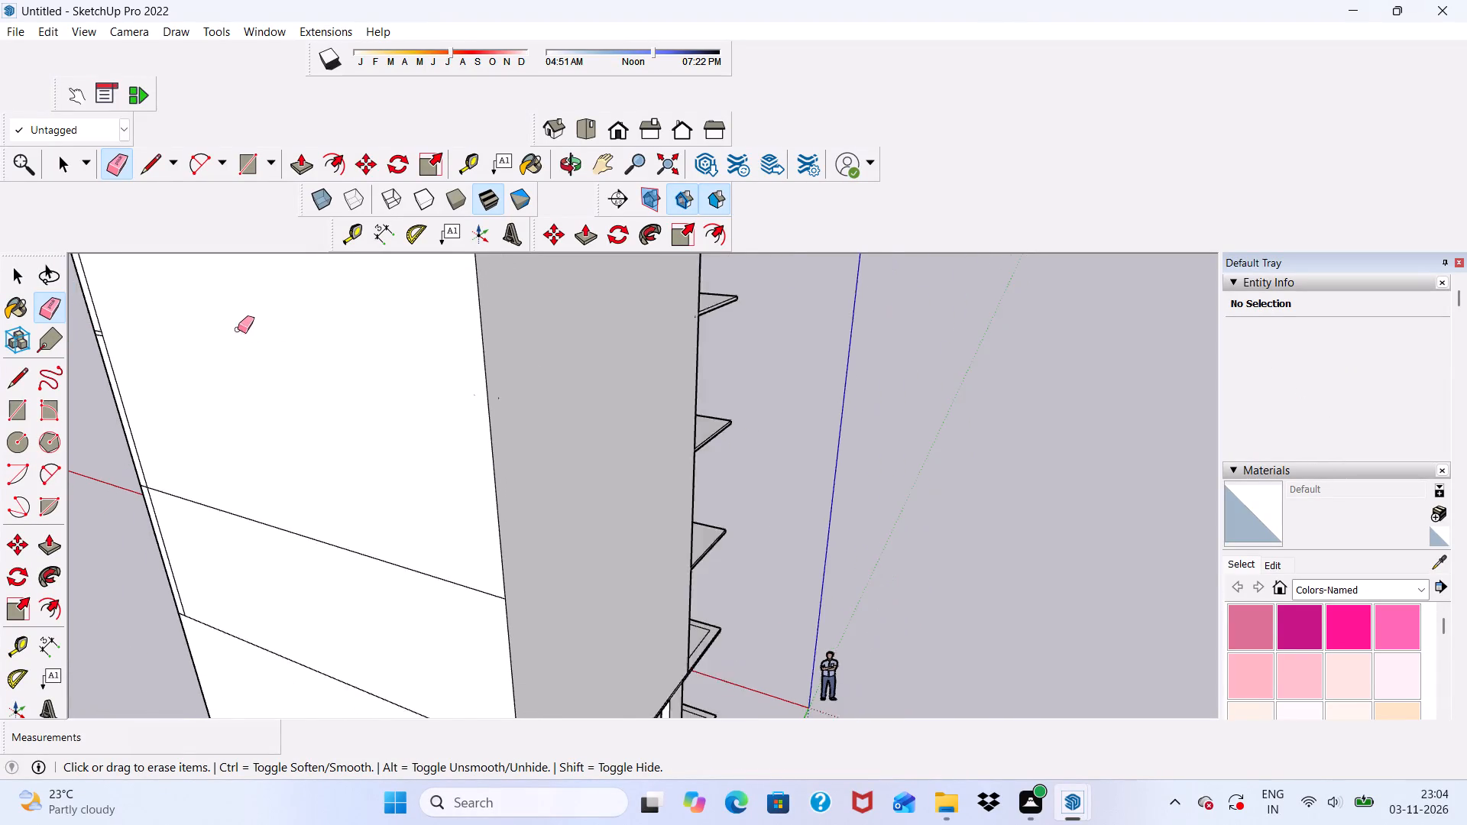
{"action": "scroll", "coordinate": [238, 329], "scroll_direction": "down", "scroll_amount": 2}
{"action": "scroll", "coordinate": [122, 333], "scroll_direction": "up", "scroll_amount": 9}
{"action": "left_click_drag", "start_coordinate": [131, 328], "coordinate": [131, 333]}
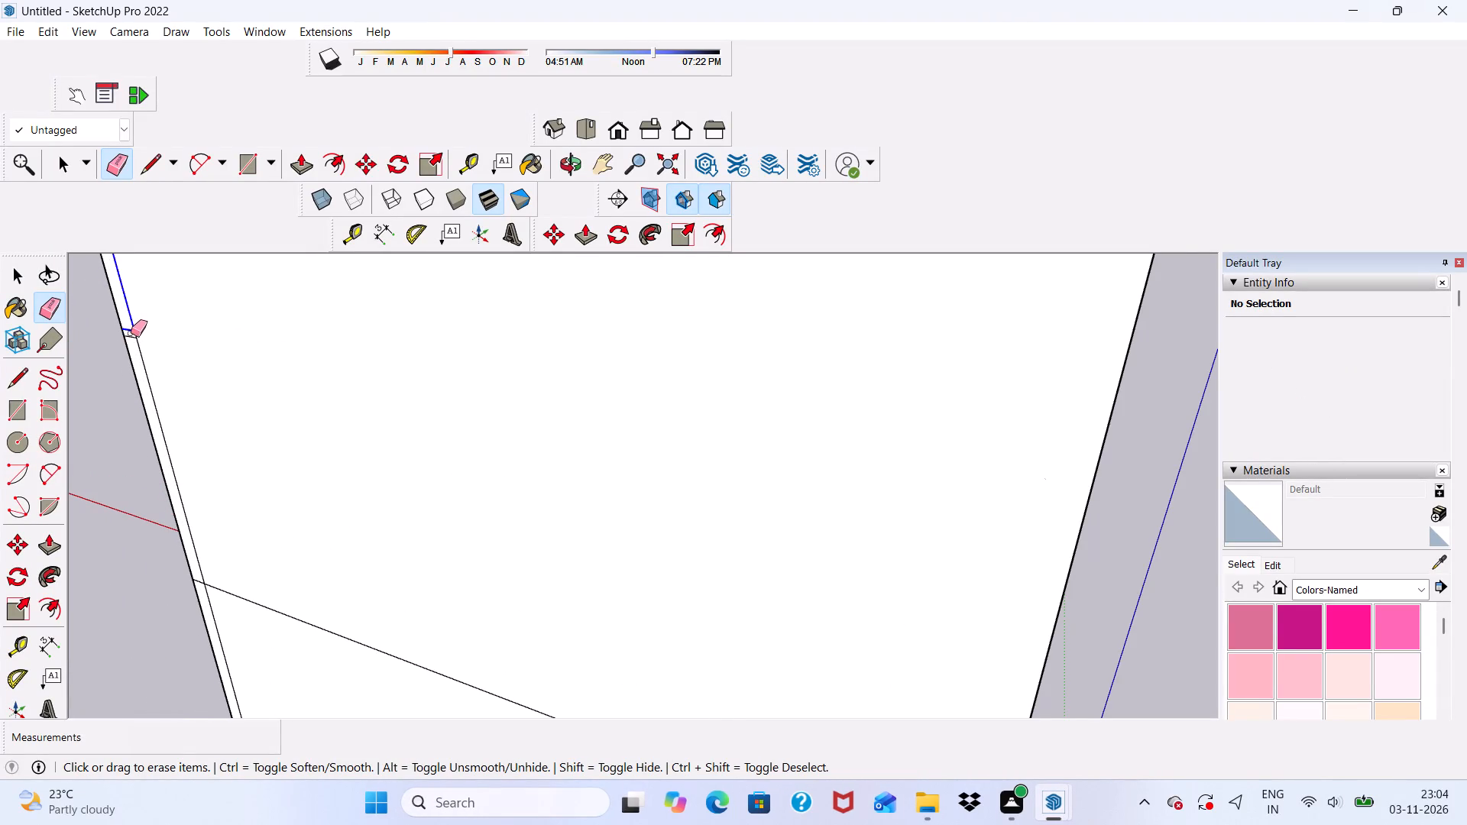
{"action": "left_click_drag", "start_coordinate": [131, 333], "coordinate": [147, 382]}
Erase the lower floor lines across the rear wall's outer face.
{"action": "scroll", "coordinate": [163, 373], "scroll_direction": "down", "scroll_amount": 10}
{"action": "left_click_drag", "start_coordinate": [358, 487], "coordinate": [355, 505]}
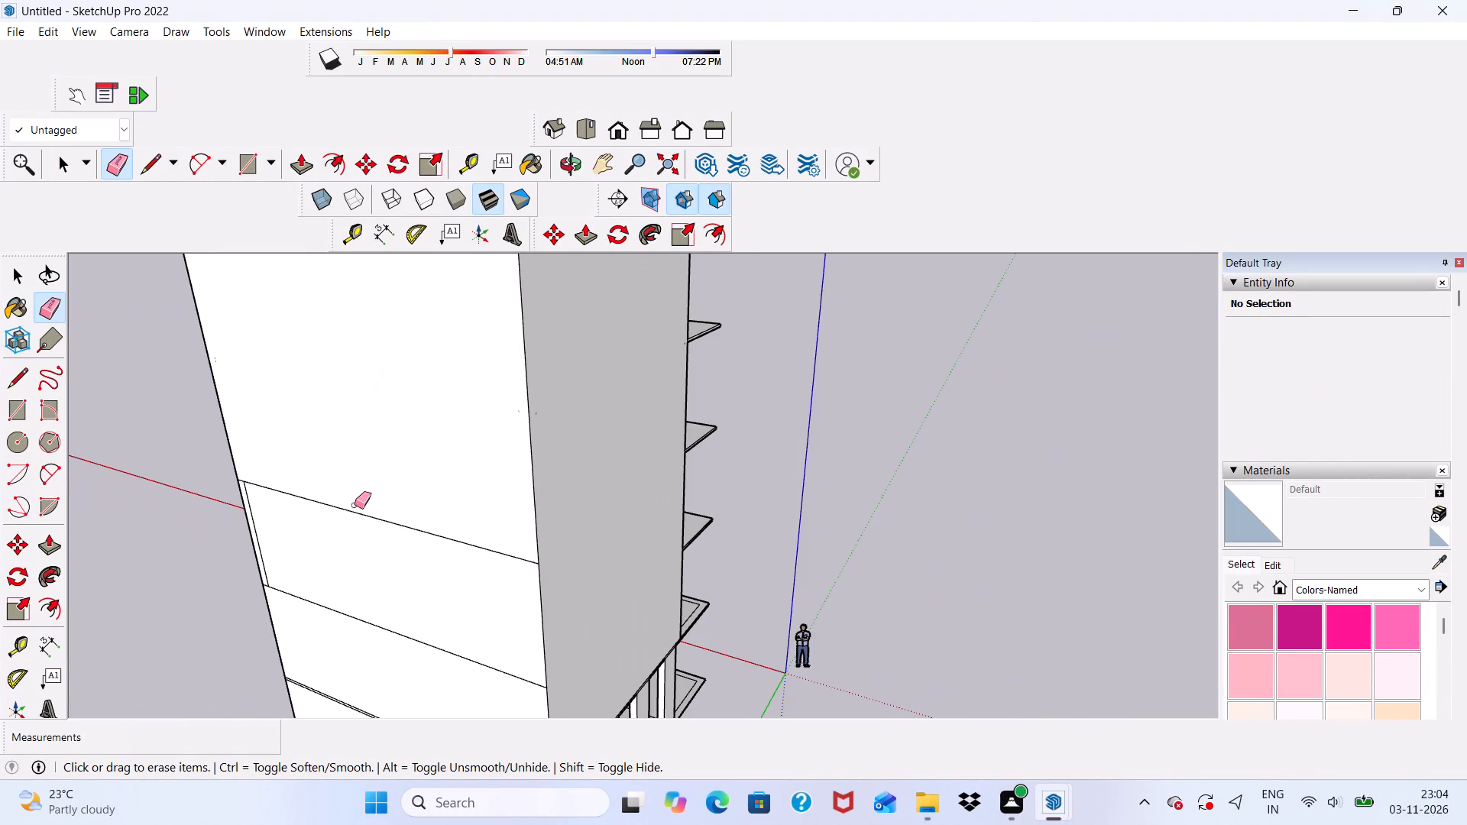
{"action": "left_click_drag", "start_coordinate": [355, 505], "coordinate": [282, 621]}
Erase the leftover seam pieces beside the rear wall's right wall corner and the lowest floor lines across the rear wall.
{"action": "scroll", "coordinate": [297, 449], "scroll_direction": "down", "scroll_amount": 5}
{"action": "scroll", "coordinate": [319, 503], "scroll_direction": "up", "scroll_amount": 10}
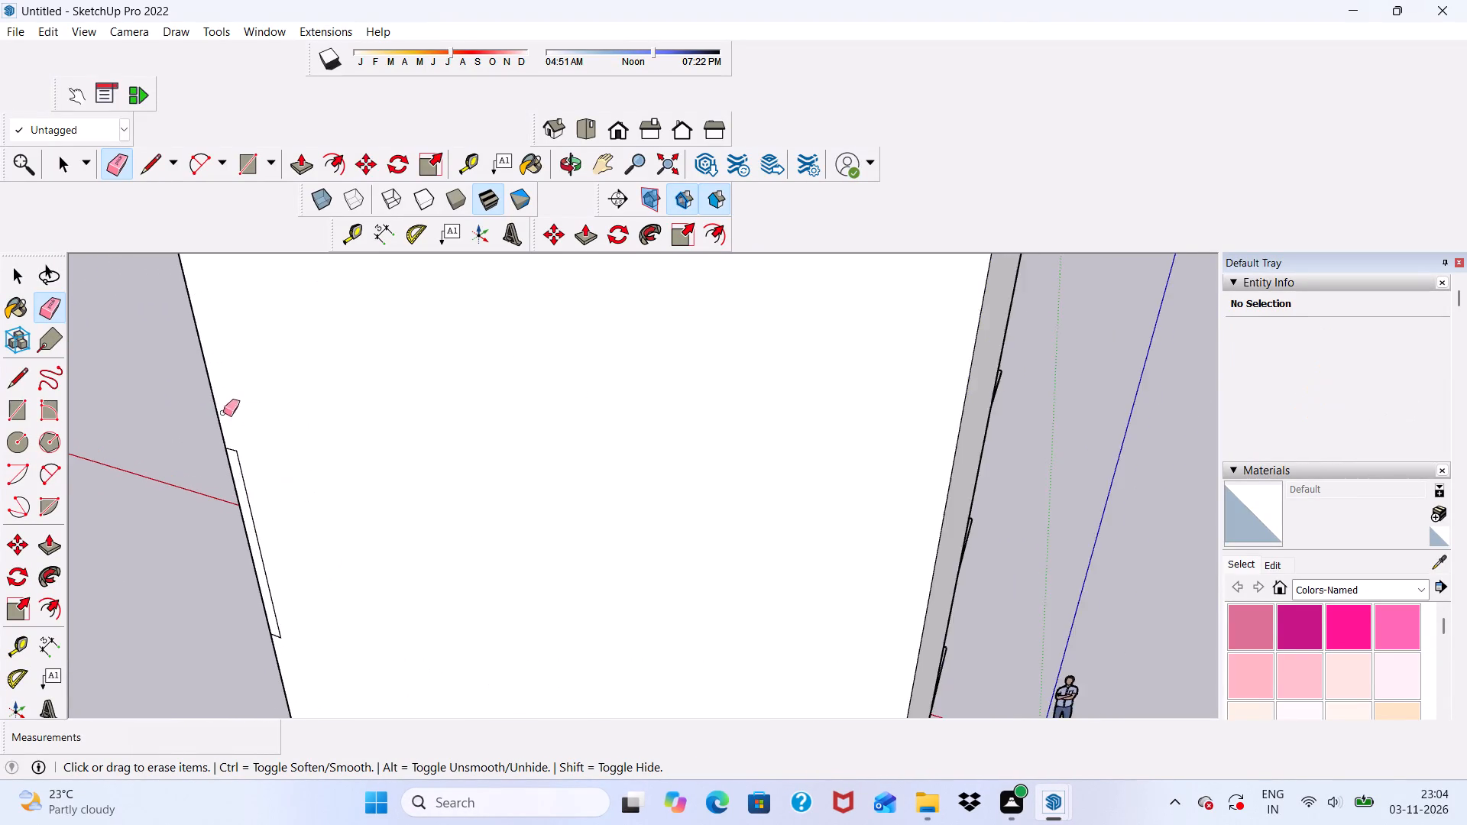
{"action": "scroll", "coordinate": [223, 412], "scroll_direction": "up", "scroll_amount": 4}
{"action": "left_click", "coordinate": [231, 448]}
{"action": "left_click", "coordinate": [235, 455]}
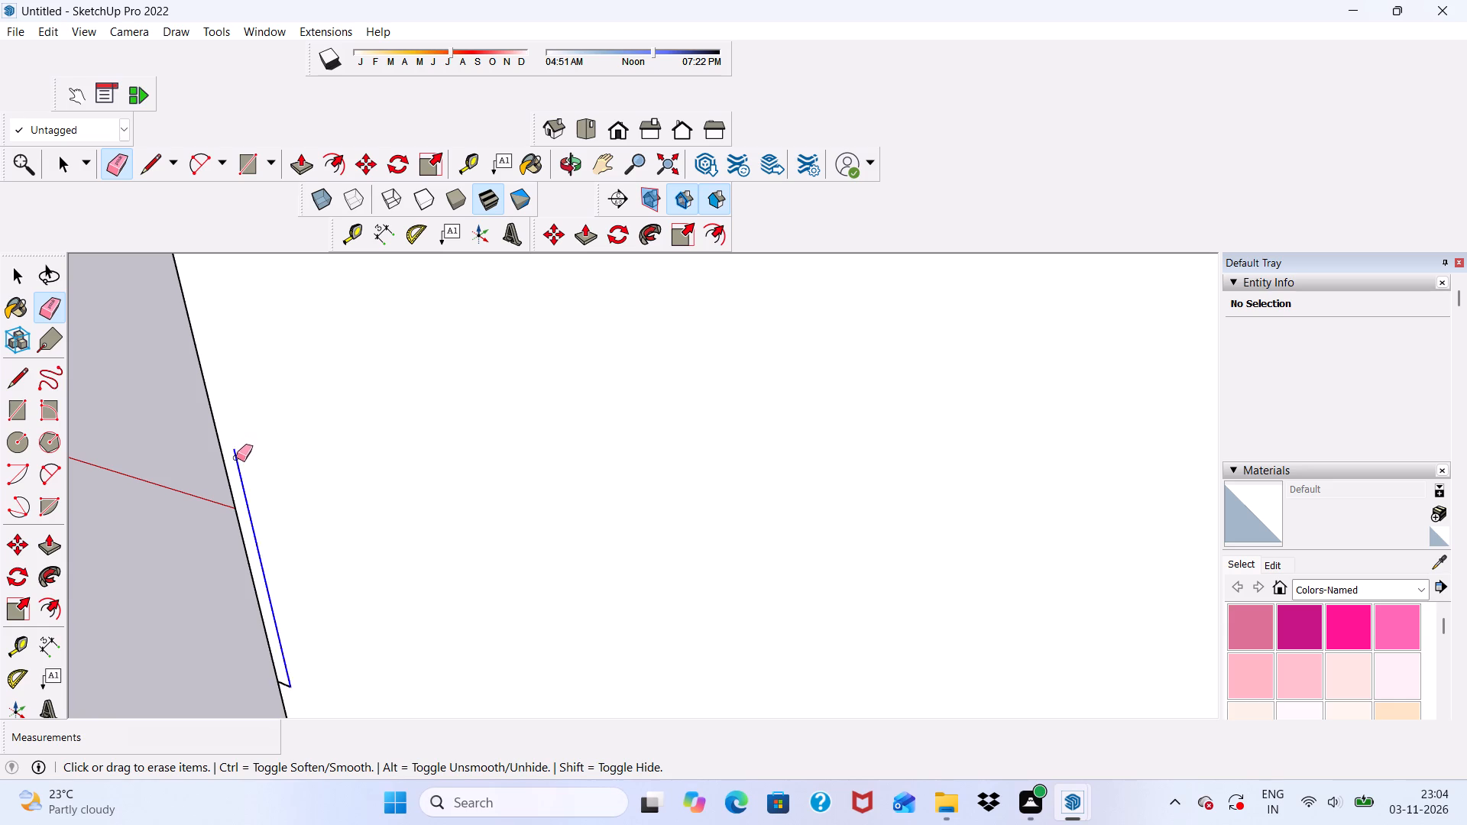
{"action": "scroll", "coordinate": [248, 429], "scroll_direction": "down", "scroll_amount": 7}
{"action": "scroll", "coordinate": [330, 516], "scroll_direction": "up", "scroll_amount": 7}
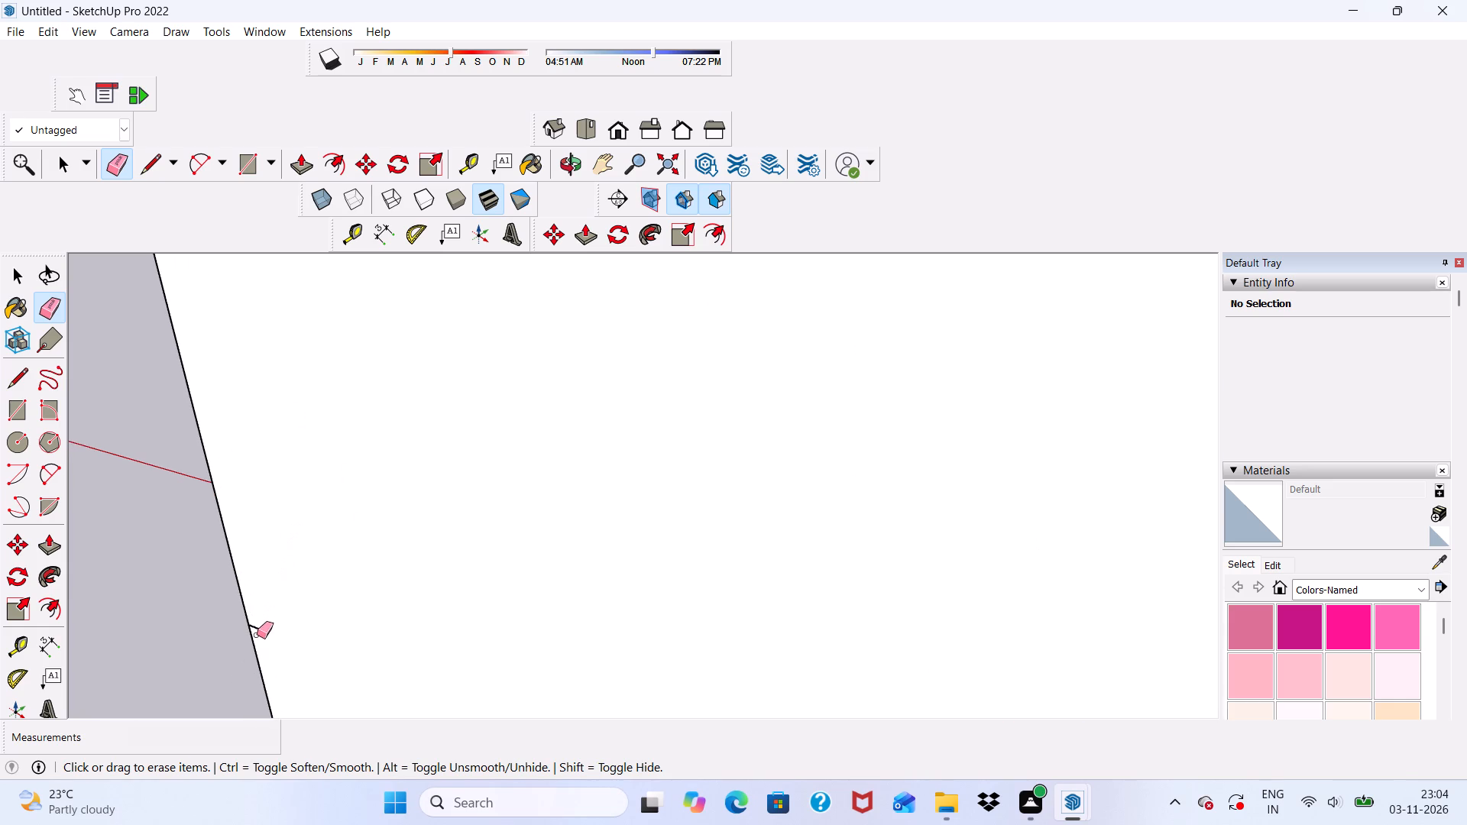
{"action": "left_click_drag", "start_coordinate": [257, 632], "coordinate": [261, 622]}
{"action": "scroll", "coordinate": [276, 522], "scroll_direction": "down", "scroll_amount": 15}
{"action": "scroll", "coordinate": [512, 649], "scroll_direction": "up", "scroll_amount": 3}
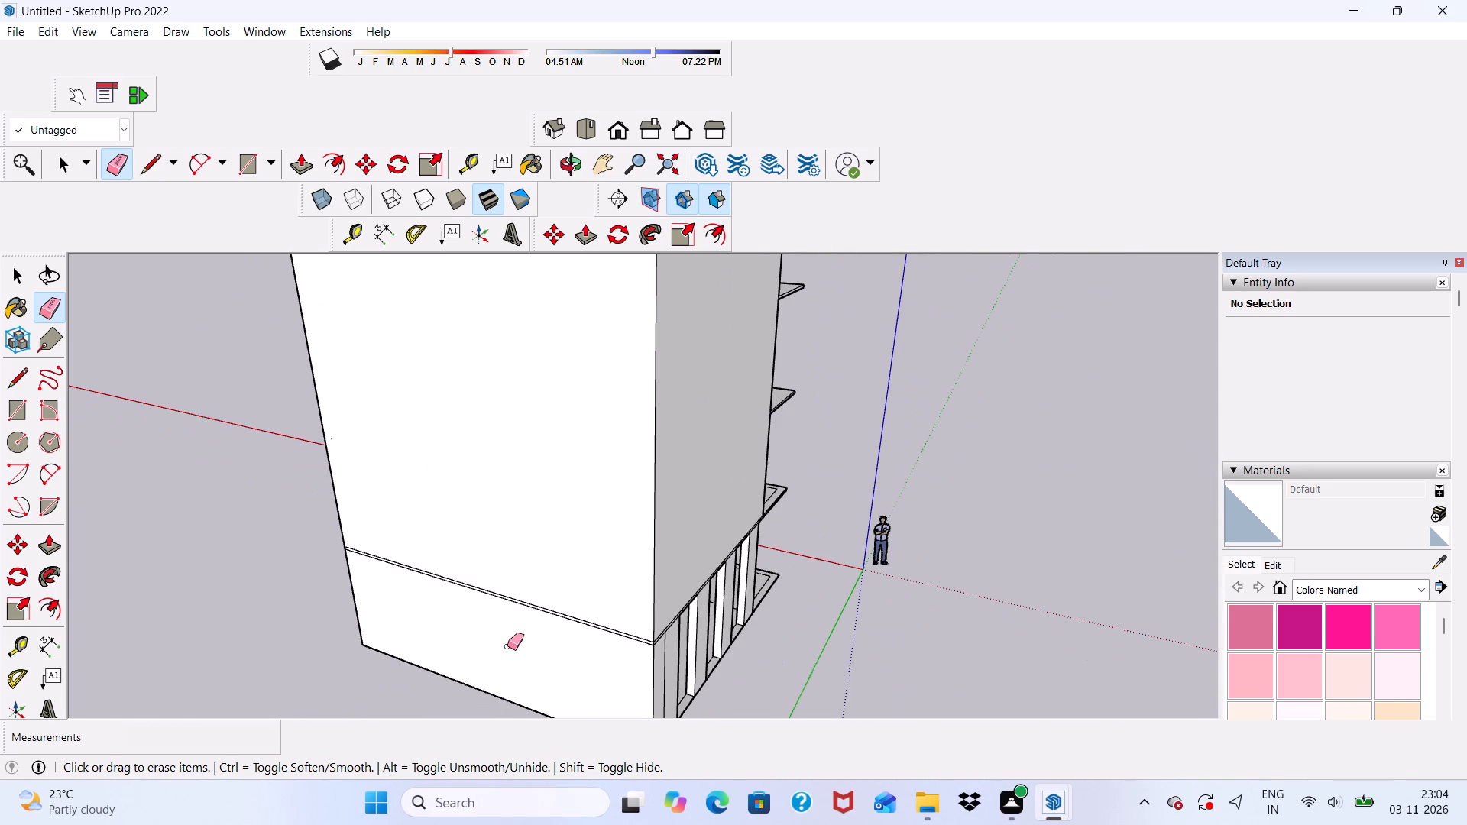
{"action": "left_click_drag", "start_coordinate": [503, 599], "coordinate": [522, 596]}
{"action": "scroll", "coordinate": [523, 584], "scroll_direction": "down", "scroll_amount": 4}
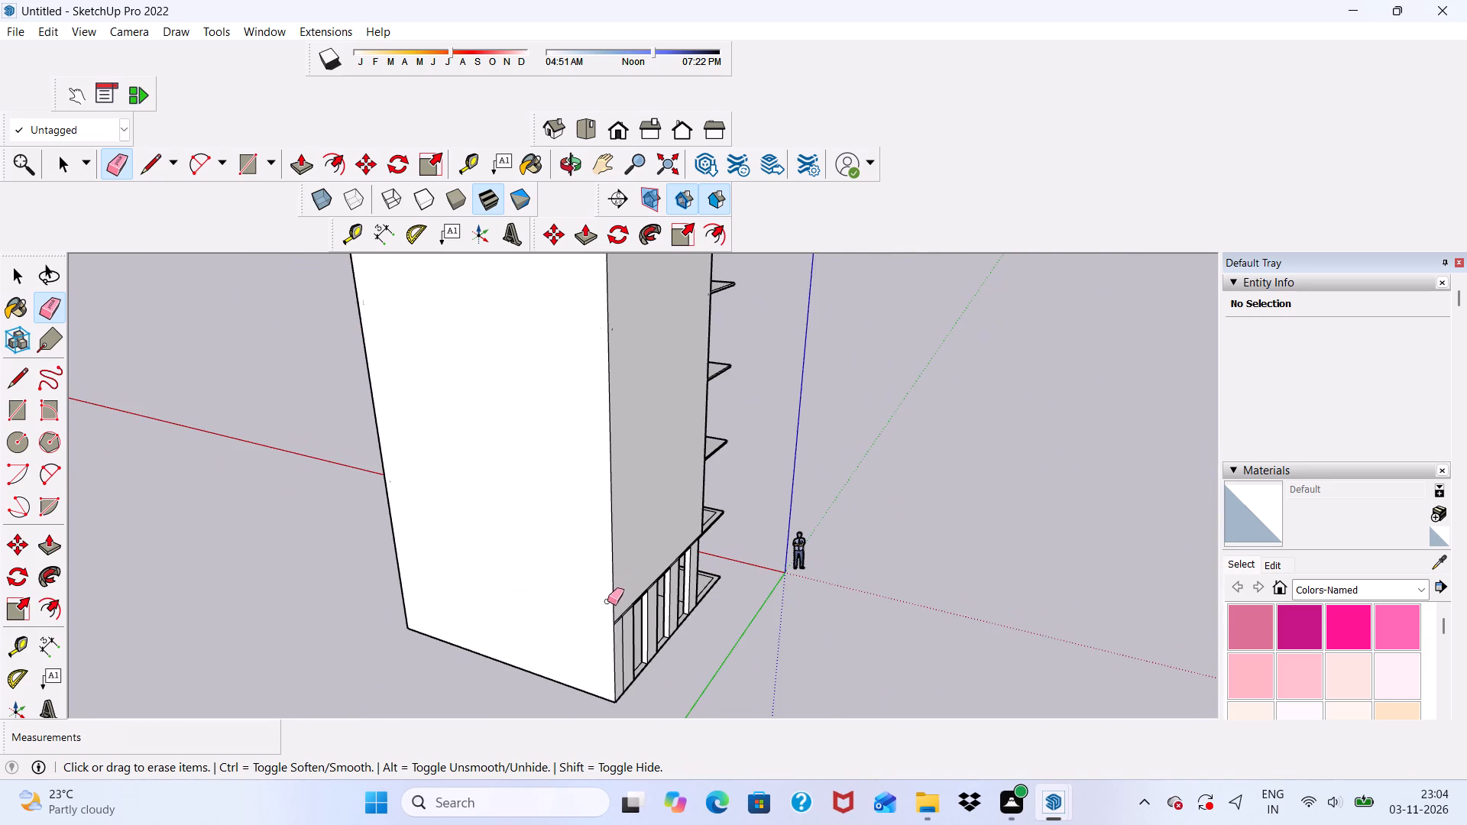
Examine the open front, checking the ground-floor columns and the first-floor slab from several angles.
{"action": "middle_click_drag", "start_coordinate": [587, 613], "coordinate": [230, 597]}
{"action": "middle_click_drag", "start_coordinate": [572, 613], "coordinate": [70, 581]}
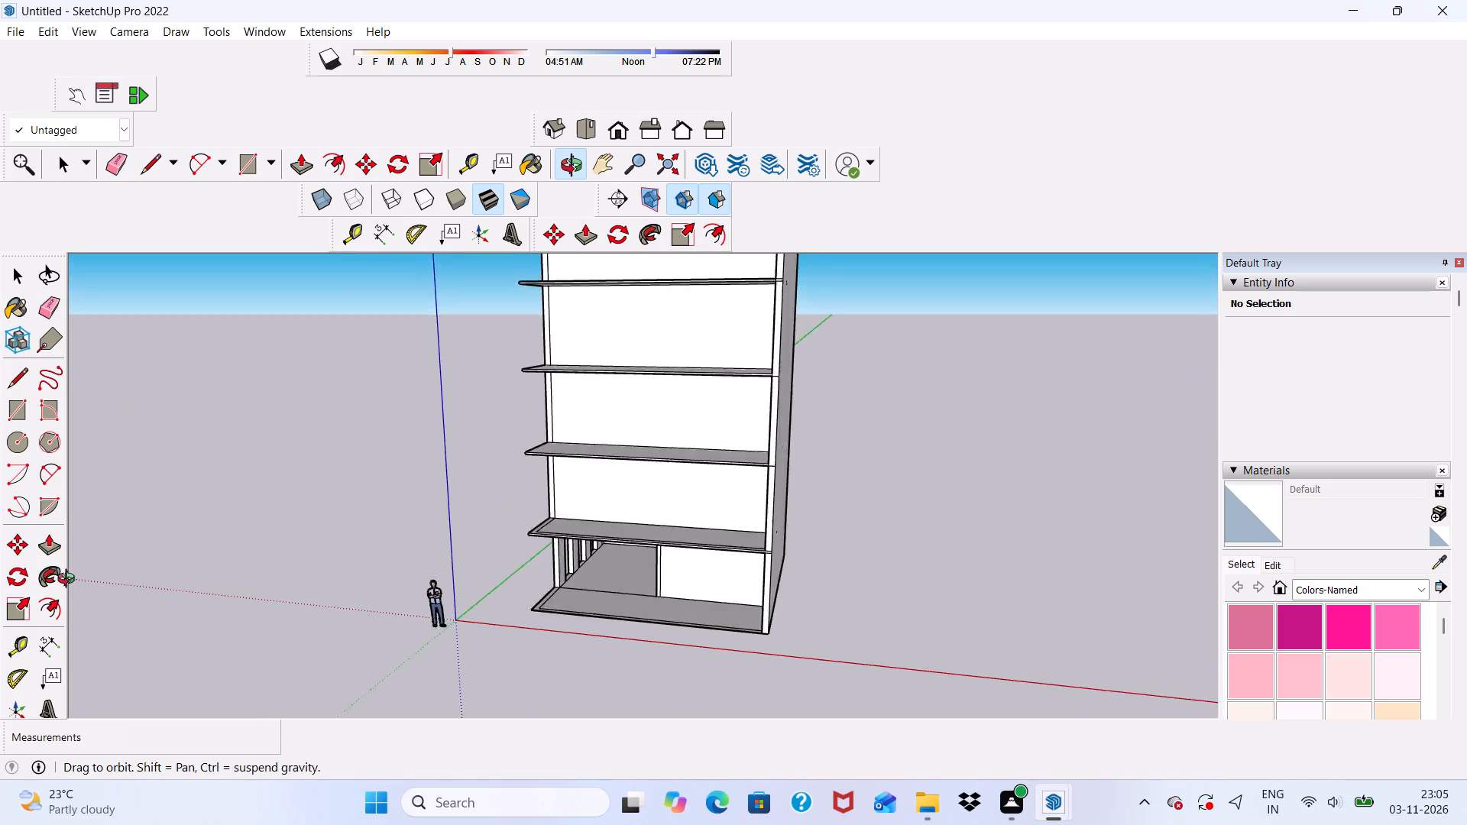
{"action": "middle_click_drag", "start_coordinate": [70, 581], "coordinate": [54, 563]}
{"action": "scroll", "coordinate": [228, 579], "scroll_direction": "up", "scroll_amount": 10}
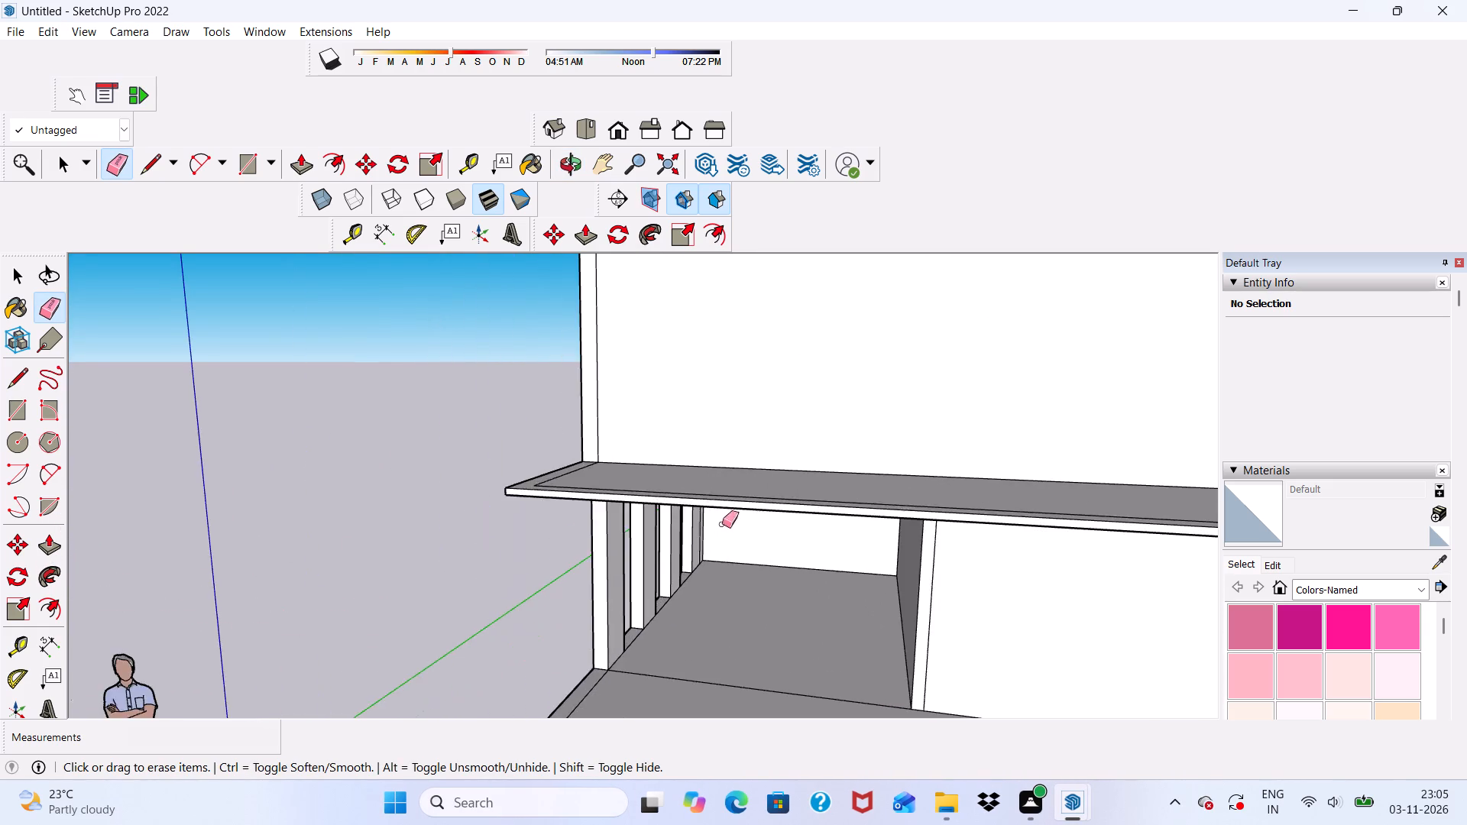
{"action": "middle_click_drag", "start_coordinate": [704, 510], "coordinate": [738, 577]}
{"action": "scroll", "coordinate": [316, 519], "scroll_direction": "down", "scroll_amount": 4}
{"action": "middle_click_drag", "start_coordinate": [523, 583], "coordinate": [573, 517]}
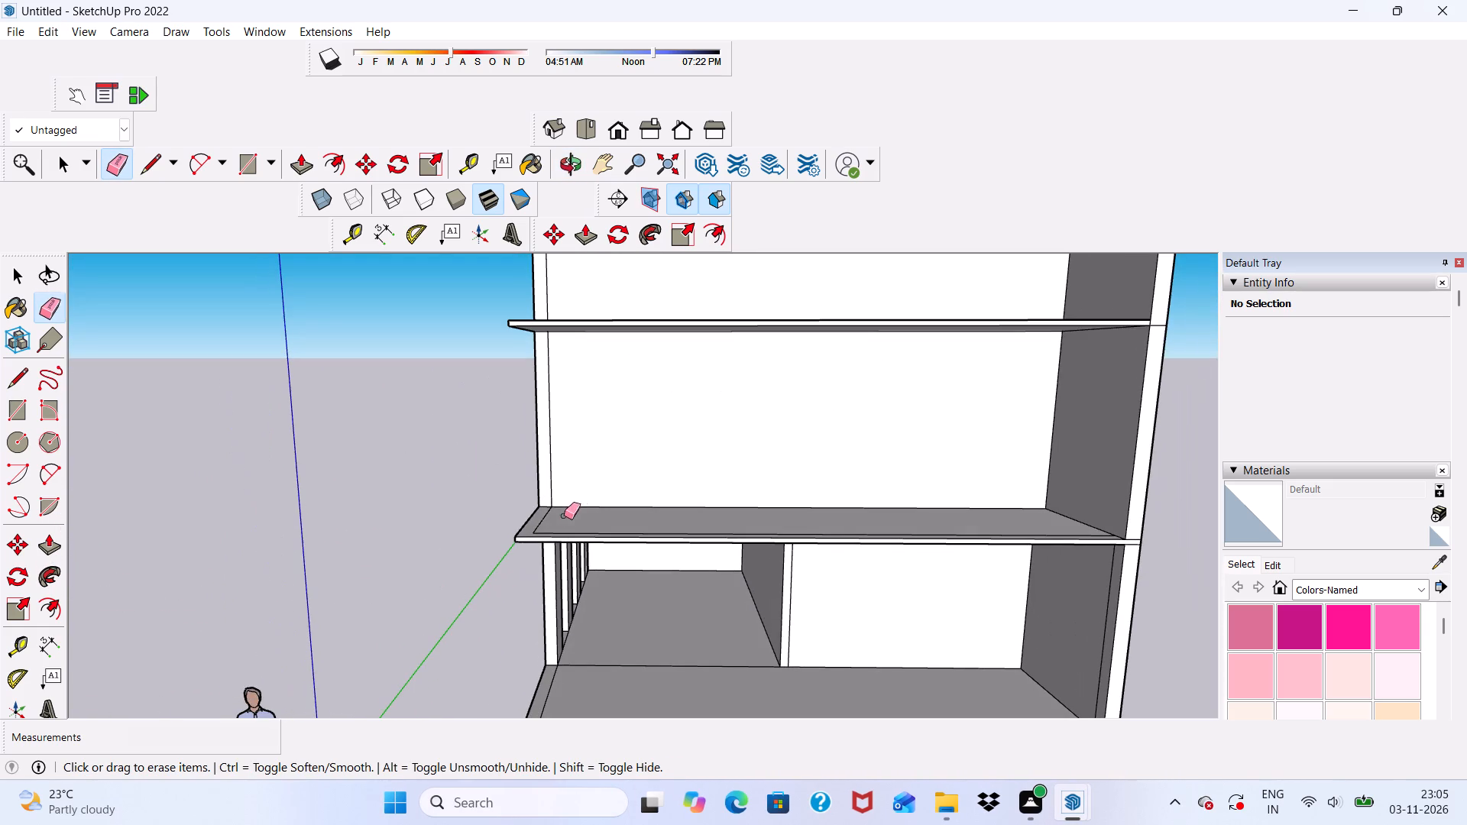
{"action": "left_click", "coordinate": [510, 518]}
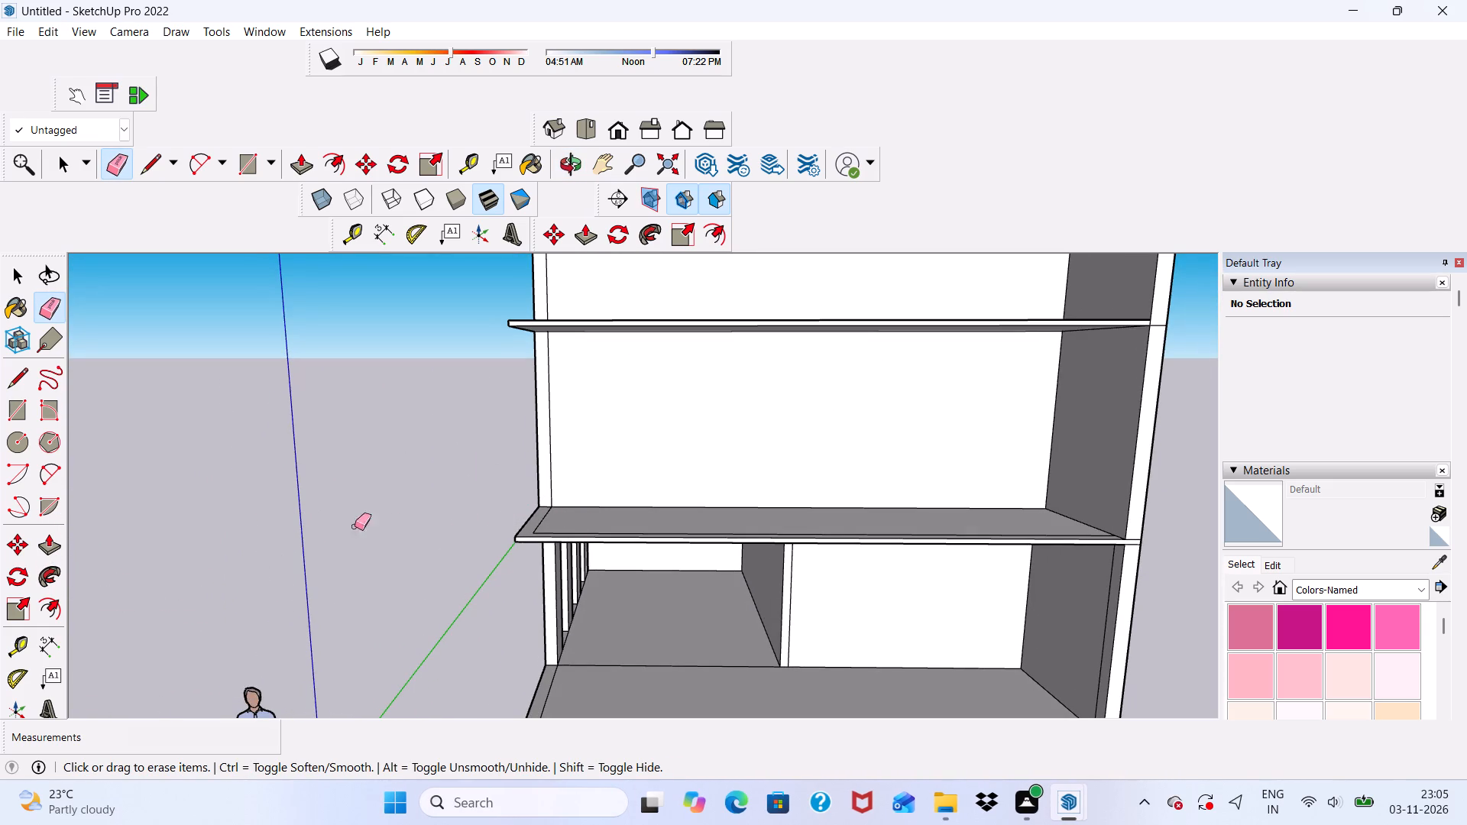
{"action": "scroll", "coordinate": [661, 535], "scroll_direction": "up", "scroll_amount": 5}
{"action": "middle_click_drag", "start_coordinate": [565, 554], "coordinate": [622, 451]}
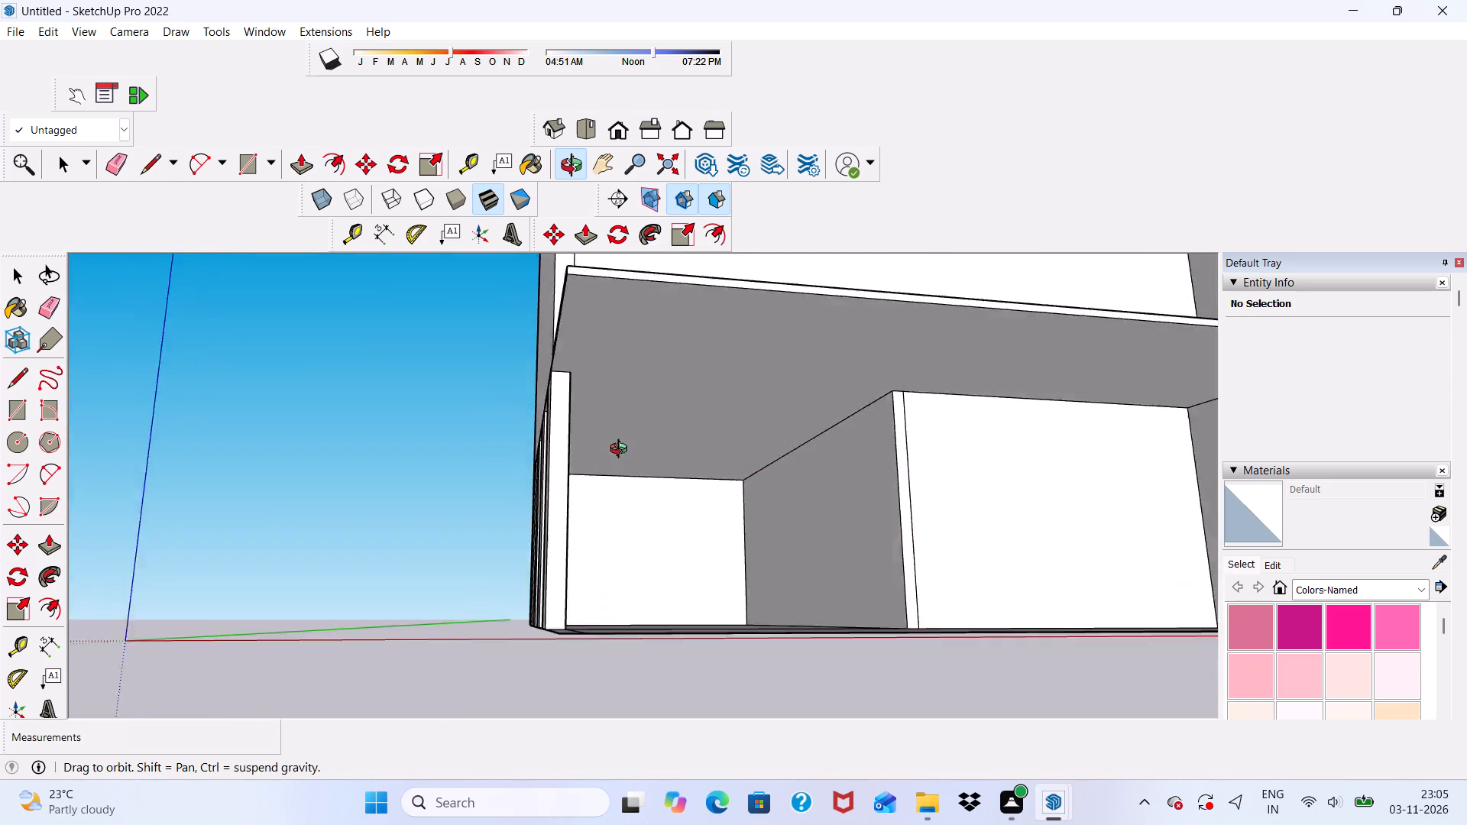
{"action": "middle_click_drag", "start_coordinate": [622, 451], "coordinate": [524, 548]}
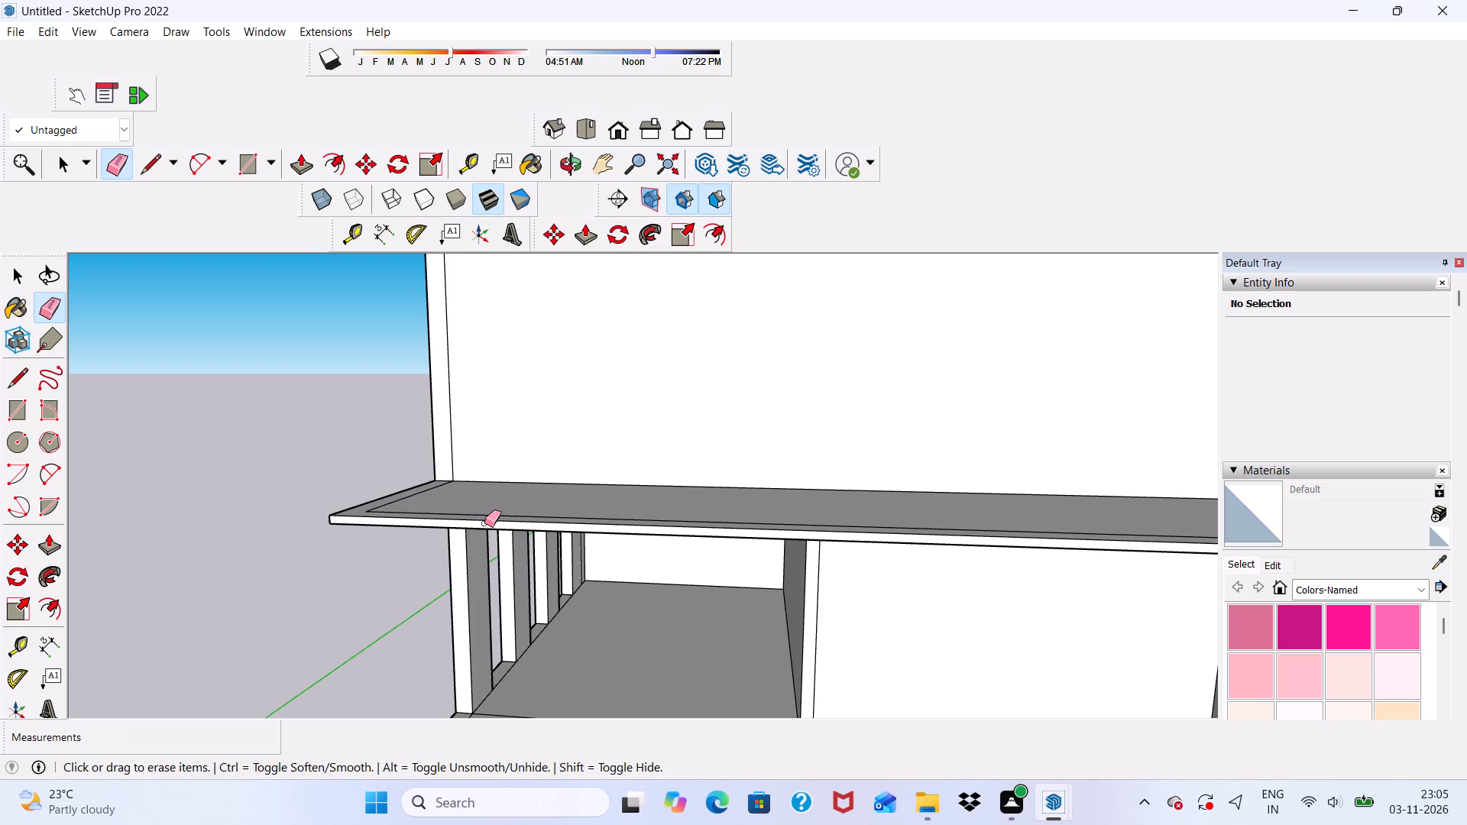
{"action": "scroll", "coordinate": [420, 480], "scroll_direction": "down", "scroll_amount": 4}
{"action": "scroll", "coordinate": [559, 465], "scroll_direction": "down", "scroll_amount": 4}
{"action": "middle_click_drag", "start_coordinate": [594, 506], "coordinate": [720, 506]}
{"action": "scroll", "coordinate": [732, 510], "scroll_direction": "up", "scroll_amount": 1}
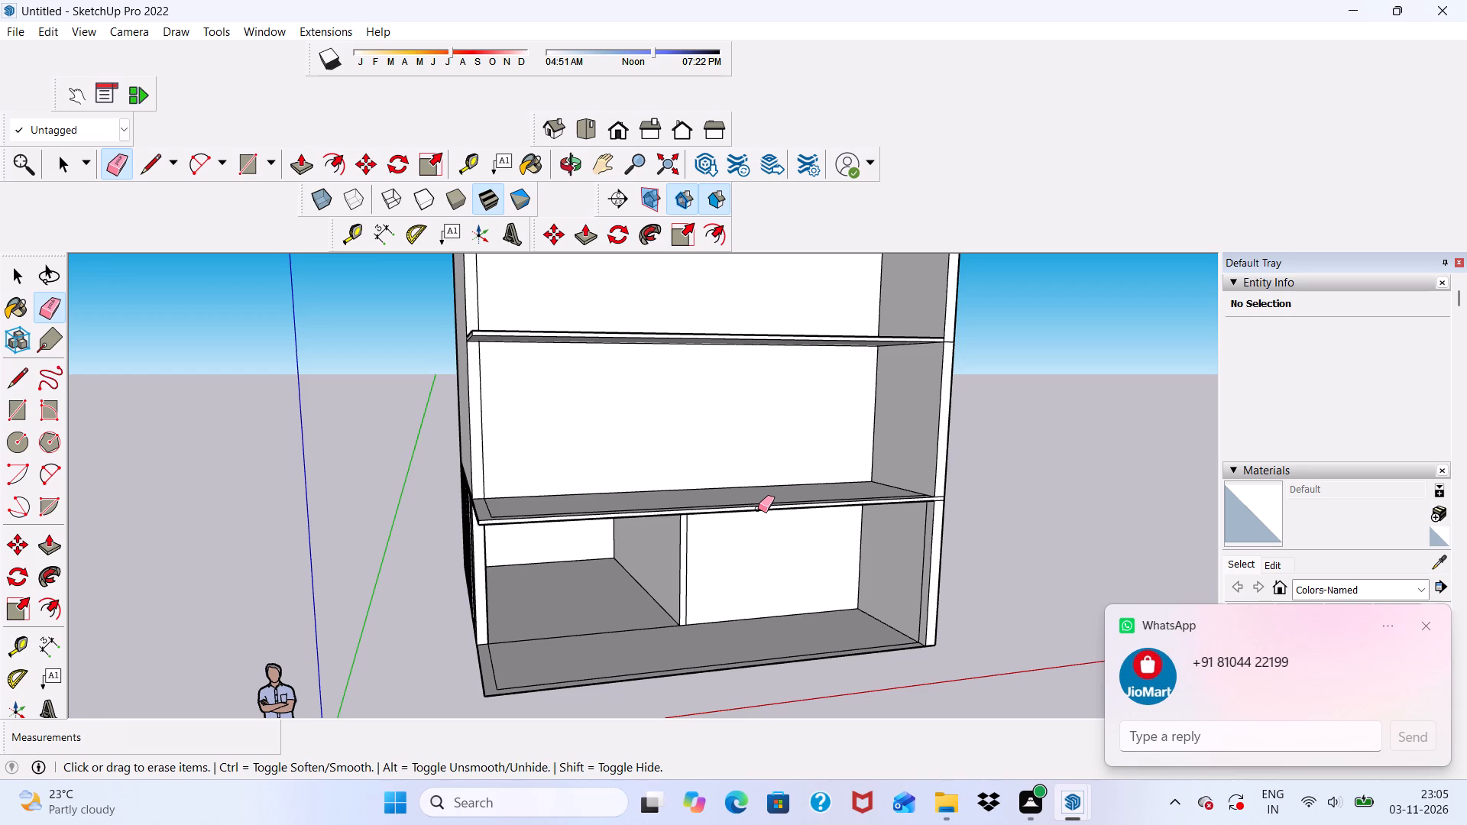
{"action": "scroll", "coordinate": [845, 385], "scroll_direction": "down", "scroll_amount": 3}
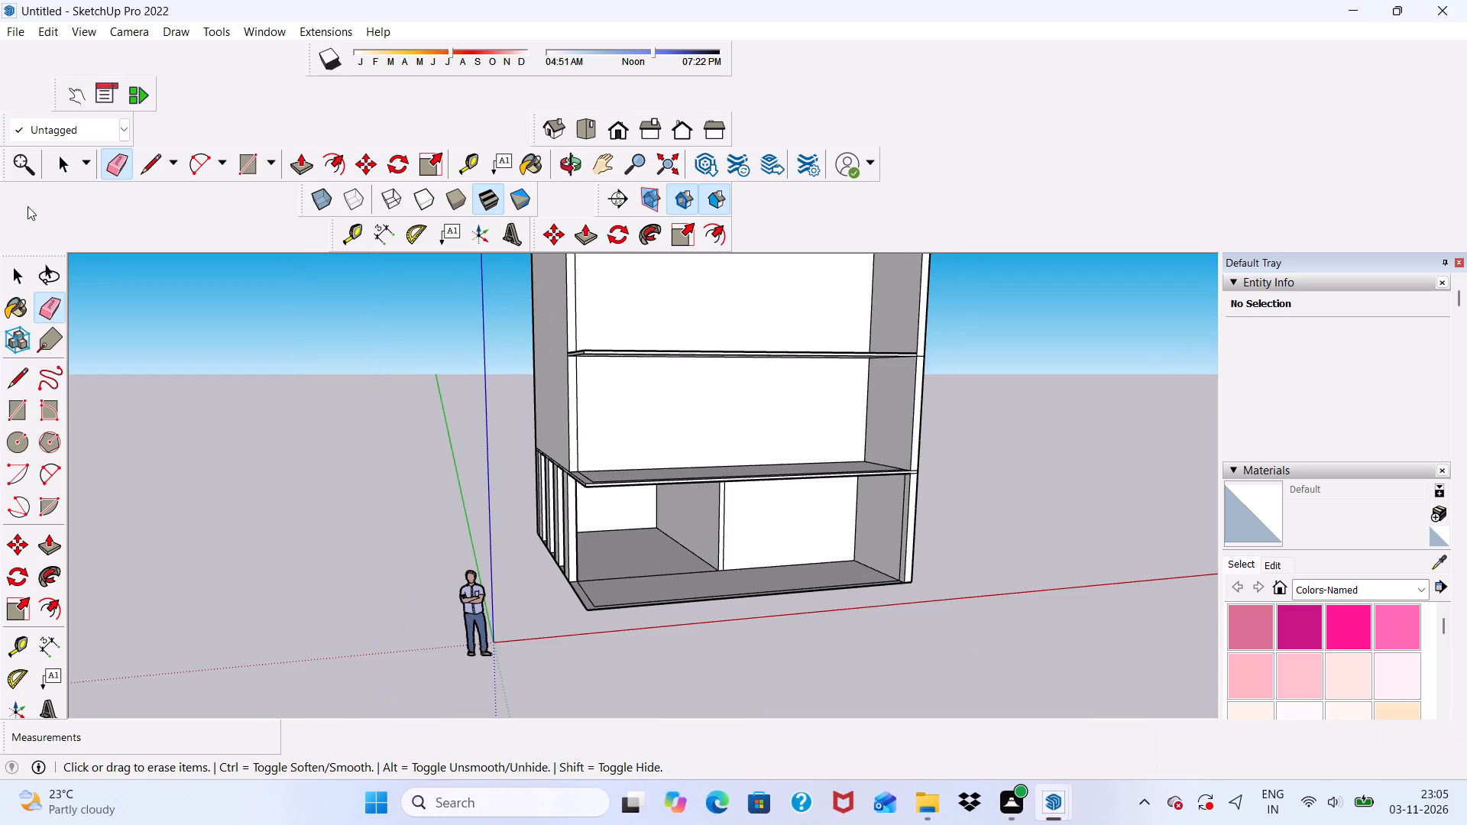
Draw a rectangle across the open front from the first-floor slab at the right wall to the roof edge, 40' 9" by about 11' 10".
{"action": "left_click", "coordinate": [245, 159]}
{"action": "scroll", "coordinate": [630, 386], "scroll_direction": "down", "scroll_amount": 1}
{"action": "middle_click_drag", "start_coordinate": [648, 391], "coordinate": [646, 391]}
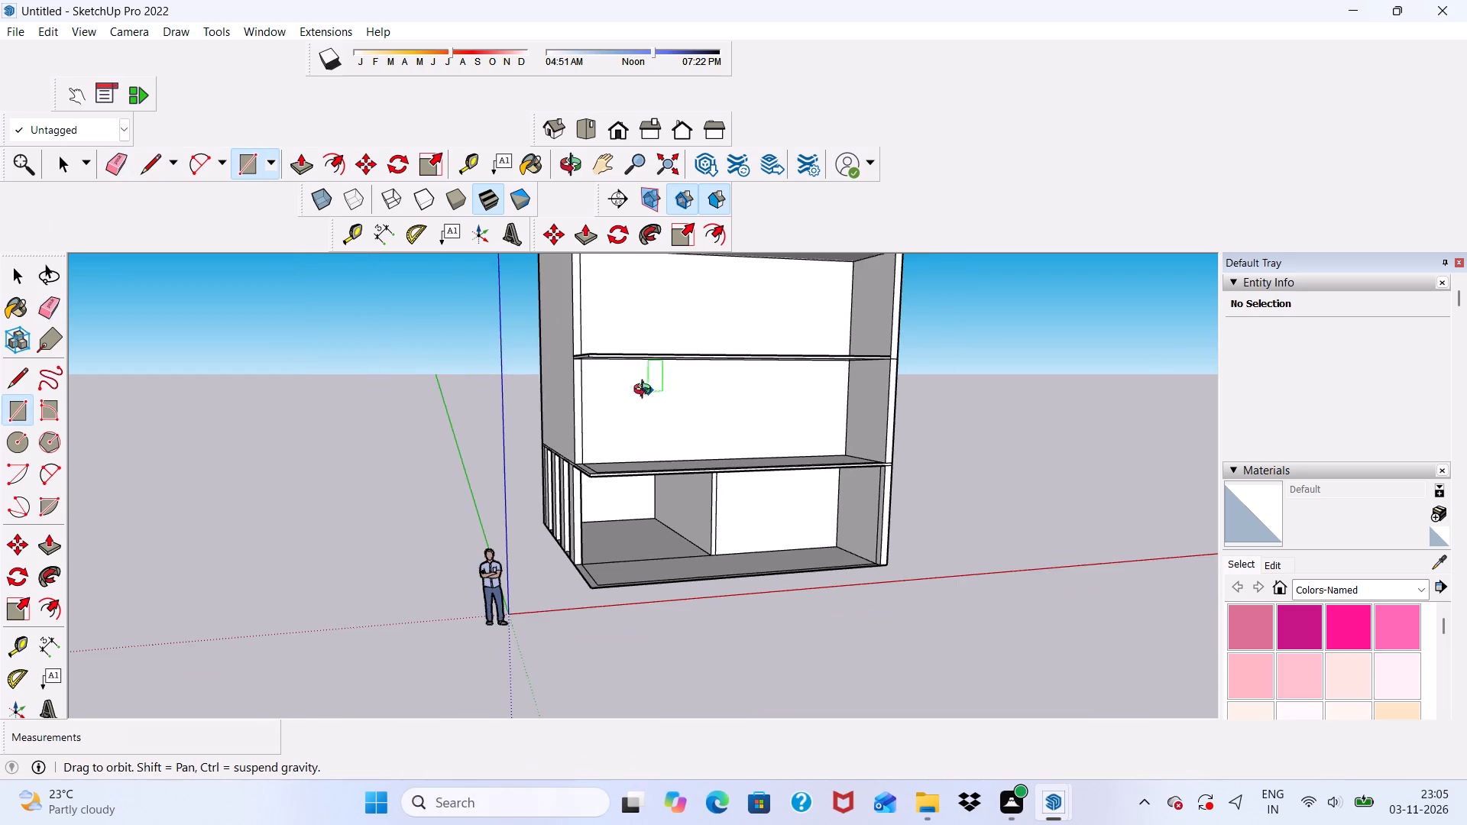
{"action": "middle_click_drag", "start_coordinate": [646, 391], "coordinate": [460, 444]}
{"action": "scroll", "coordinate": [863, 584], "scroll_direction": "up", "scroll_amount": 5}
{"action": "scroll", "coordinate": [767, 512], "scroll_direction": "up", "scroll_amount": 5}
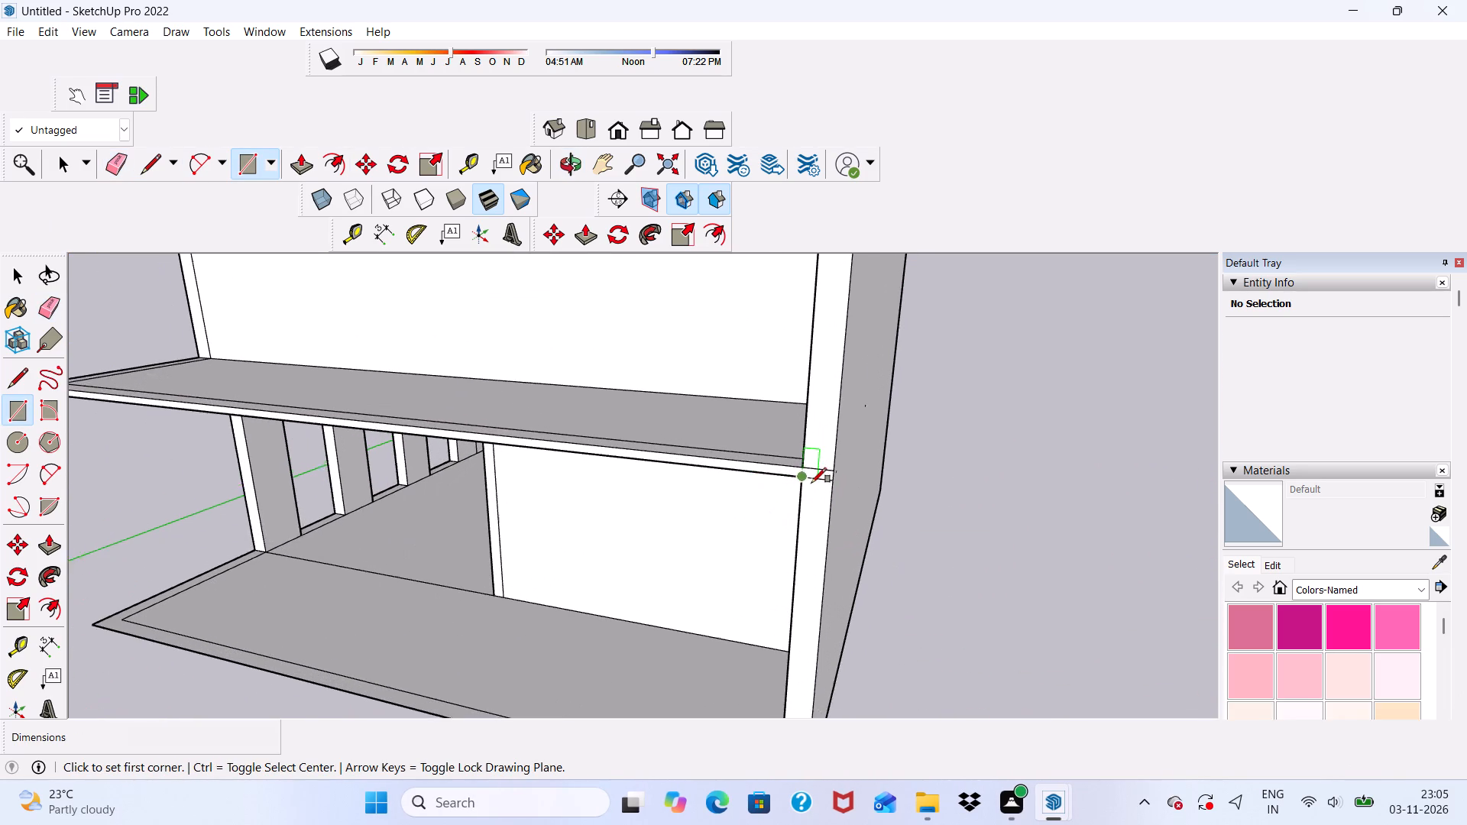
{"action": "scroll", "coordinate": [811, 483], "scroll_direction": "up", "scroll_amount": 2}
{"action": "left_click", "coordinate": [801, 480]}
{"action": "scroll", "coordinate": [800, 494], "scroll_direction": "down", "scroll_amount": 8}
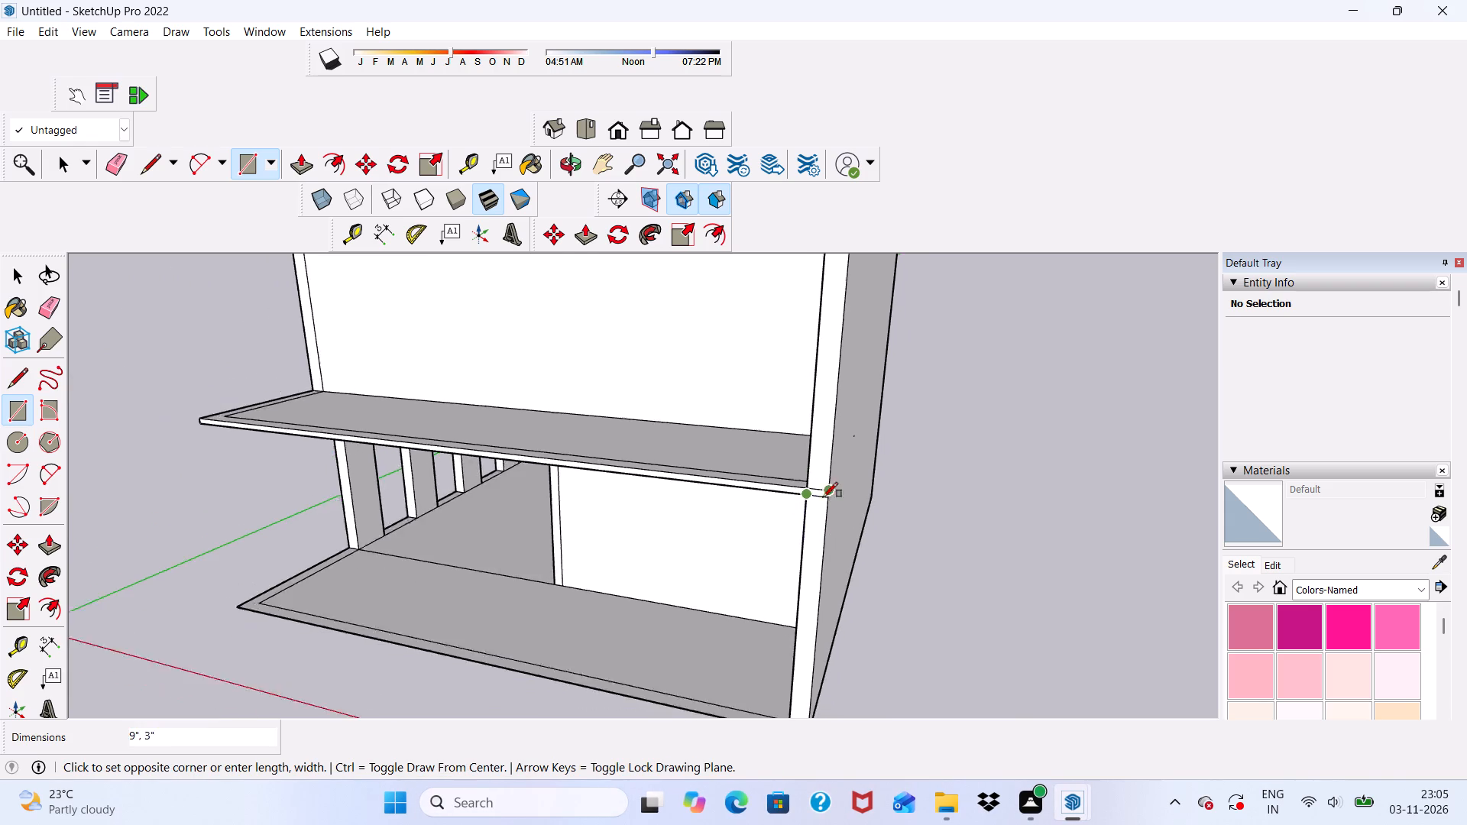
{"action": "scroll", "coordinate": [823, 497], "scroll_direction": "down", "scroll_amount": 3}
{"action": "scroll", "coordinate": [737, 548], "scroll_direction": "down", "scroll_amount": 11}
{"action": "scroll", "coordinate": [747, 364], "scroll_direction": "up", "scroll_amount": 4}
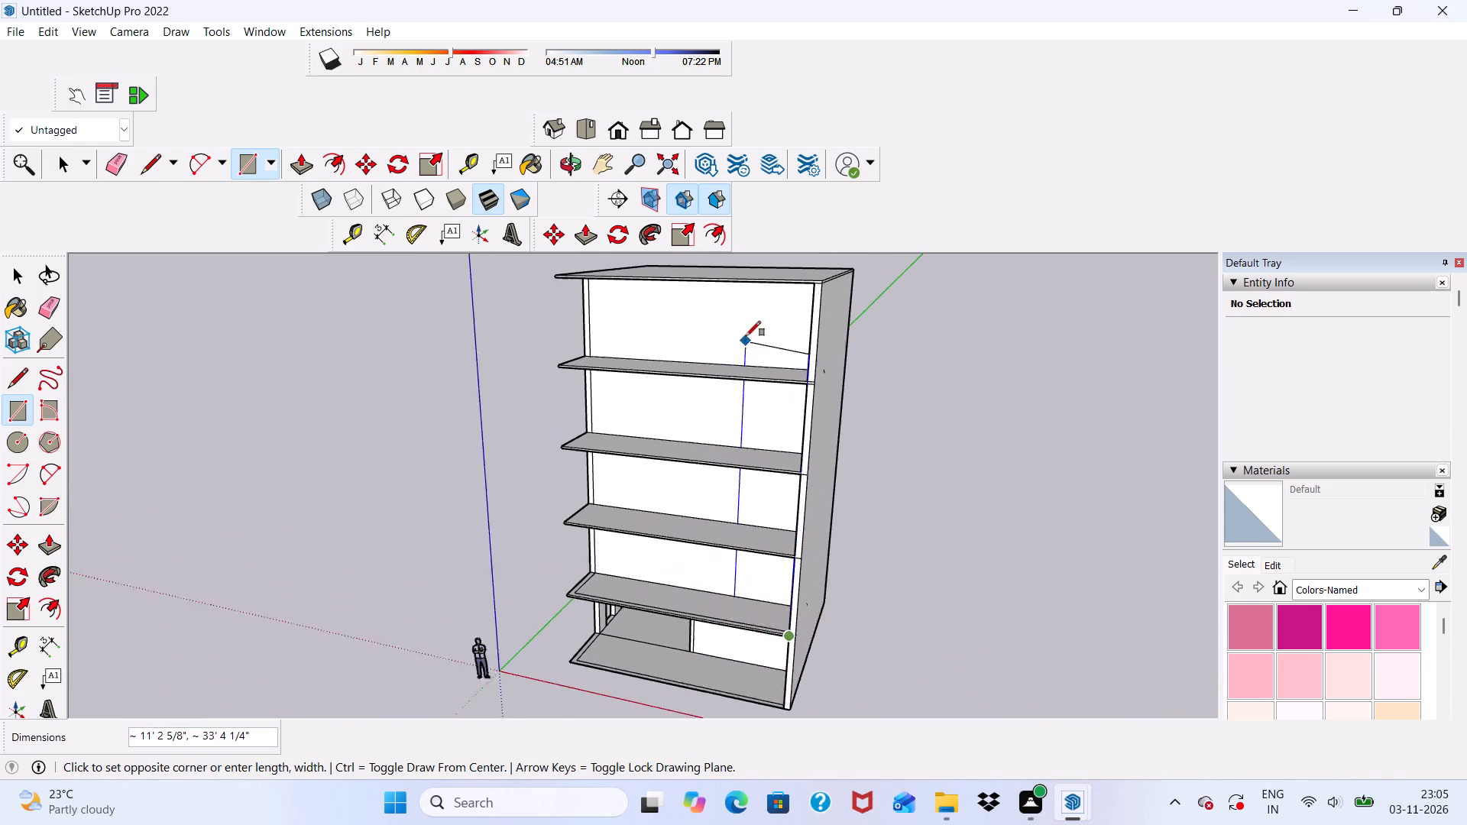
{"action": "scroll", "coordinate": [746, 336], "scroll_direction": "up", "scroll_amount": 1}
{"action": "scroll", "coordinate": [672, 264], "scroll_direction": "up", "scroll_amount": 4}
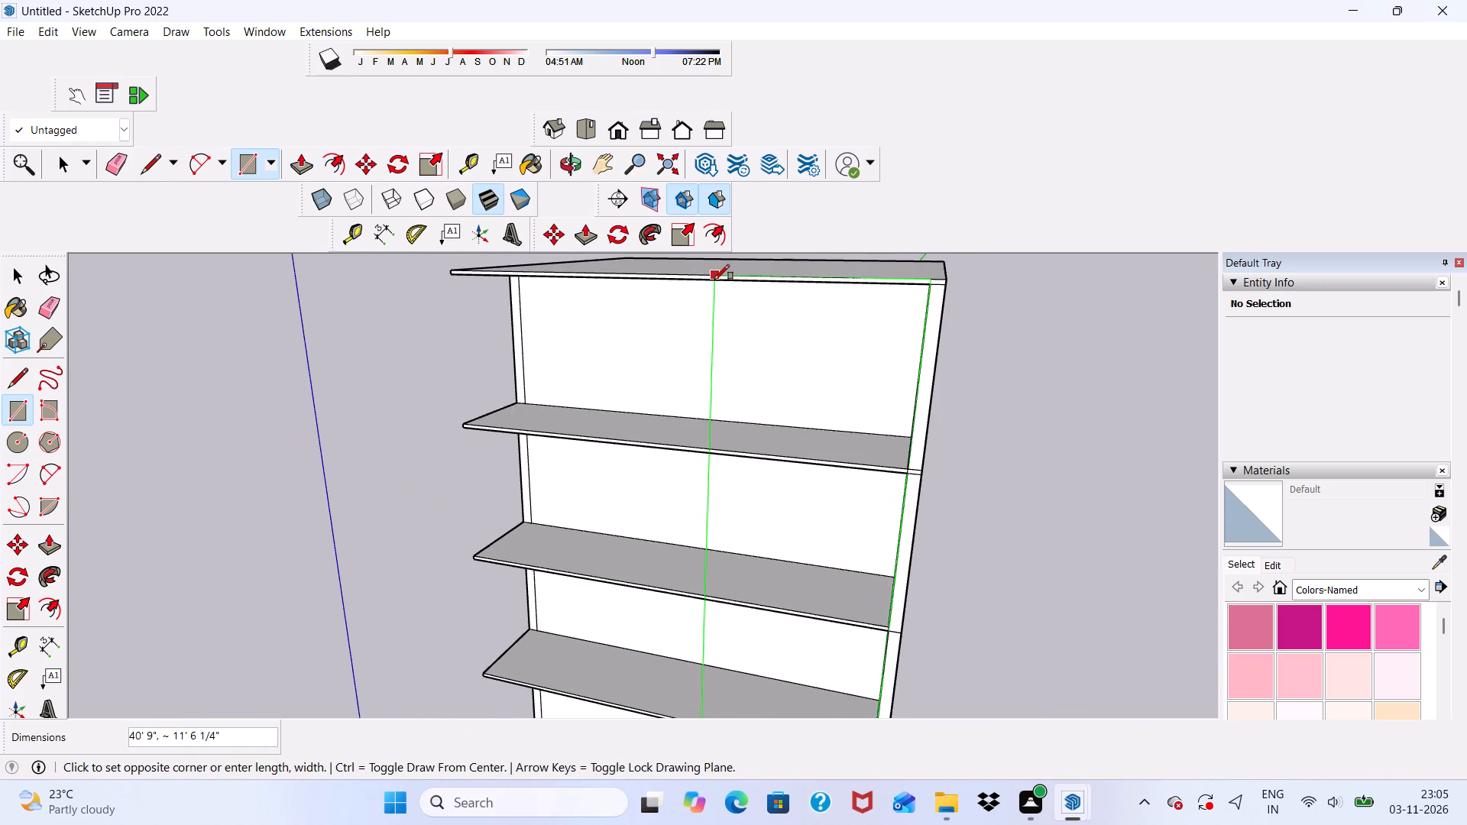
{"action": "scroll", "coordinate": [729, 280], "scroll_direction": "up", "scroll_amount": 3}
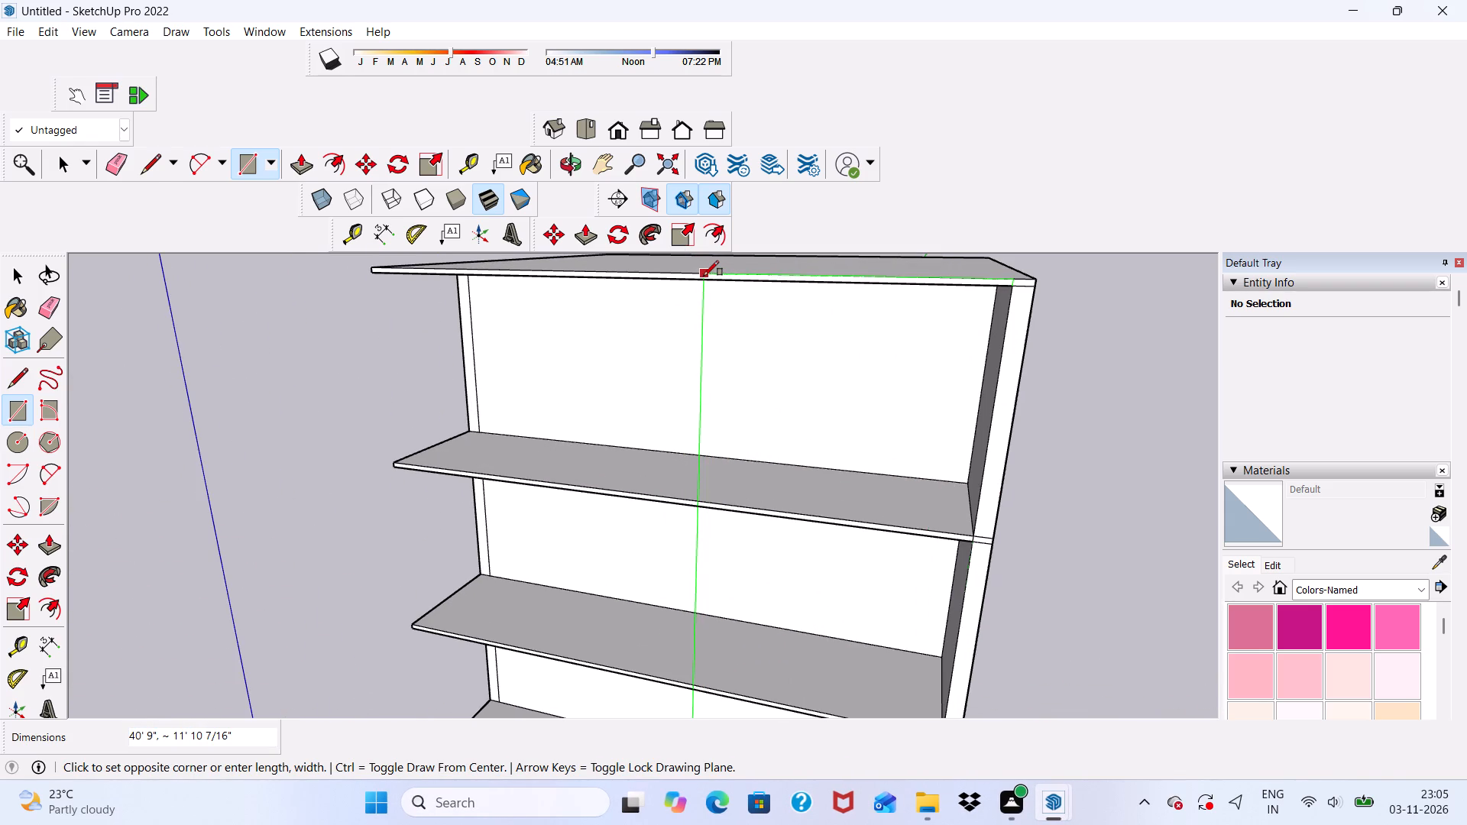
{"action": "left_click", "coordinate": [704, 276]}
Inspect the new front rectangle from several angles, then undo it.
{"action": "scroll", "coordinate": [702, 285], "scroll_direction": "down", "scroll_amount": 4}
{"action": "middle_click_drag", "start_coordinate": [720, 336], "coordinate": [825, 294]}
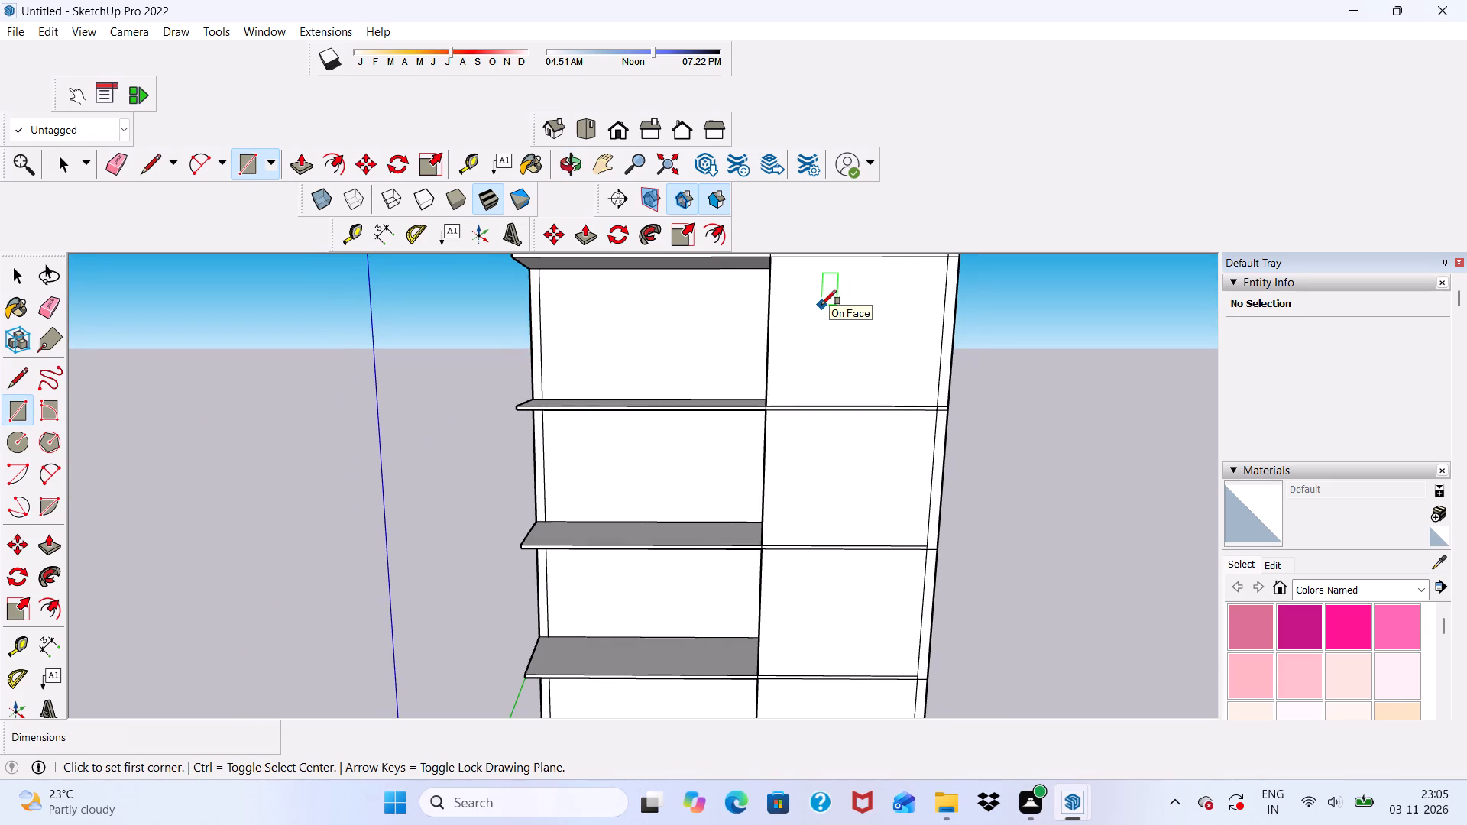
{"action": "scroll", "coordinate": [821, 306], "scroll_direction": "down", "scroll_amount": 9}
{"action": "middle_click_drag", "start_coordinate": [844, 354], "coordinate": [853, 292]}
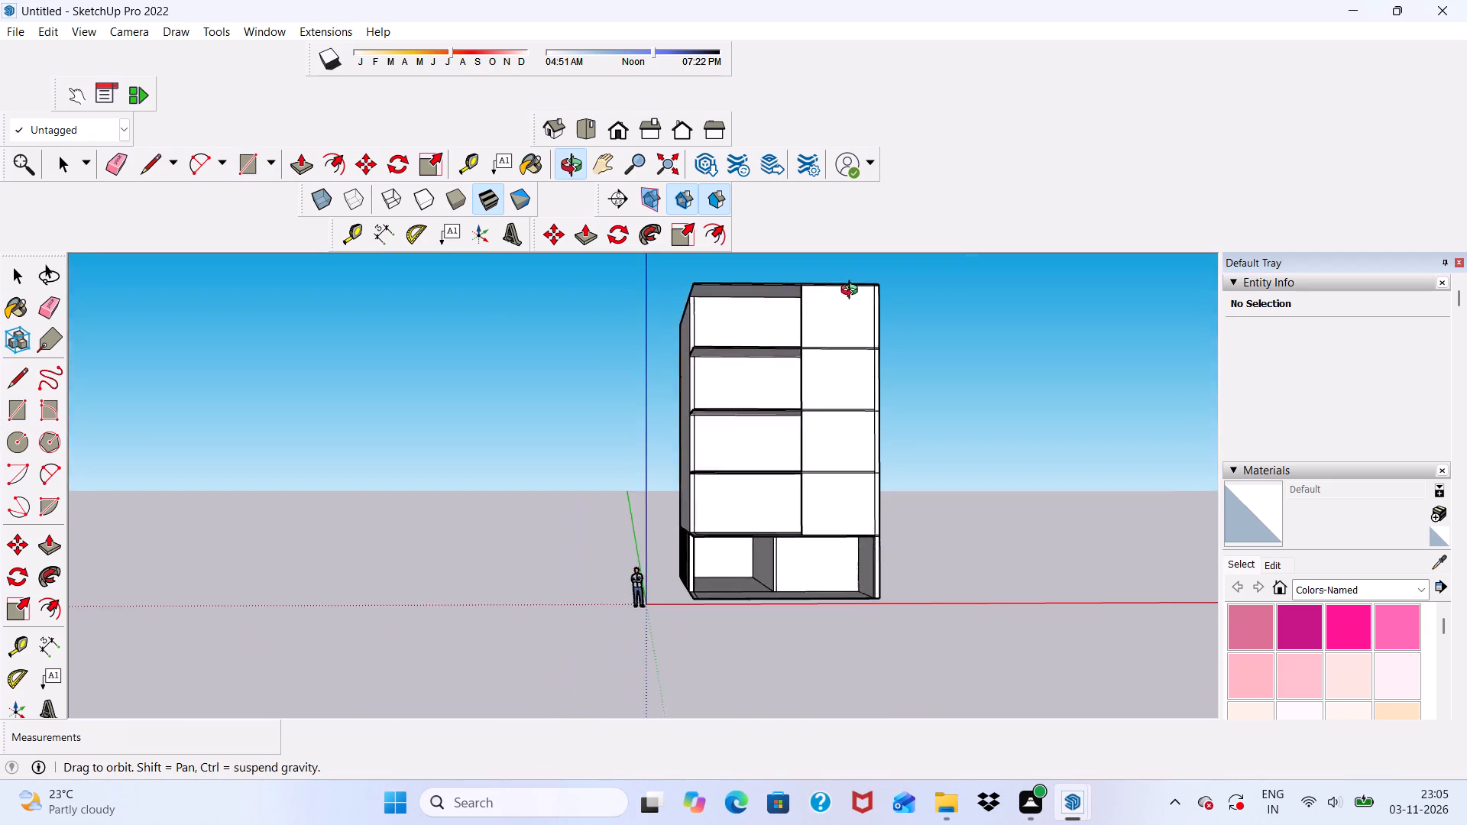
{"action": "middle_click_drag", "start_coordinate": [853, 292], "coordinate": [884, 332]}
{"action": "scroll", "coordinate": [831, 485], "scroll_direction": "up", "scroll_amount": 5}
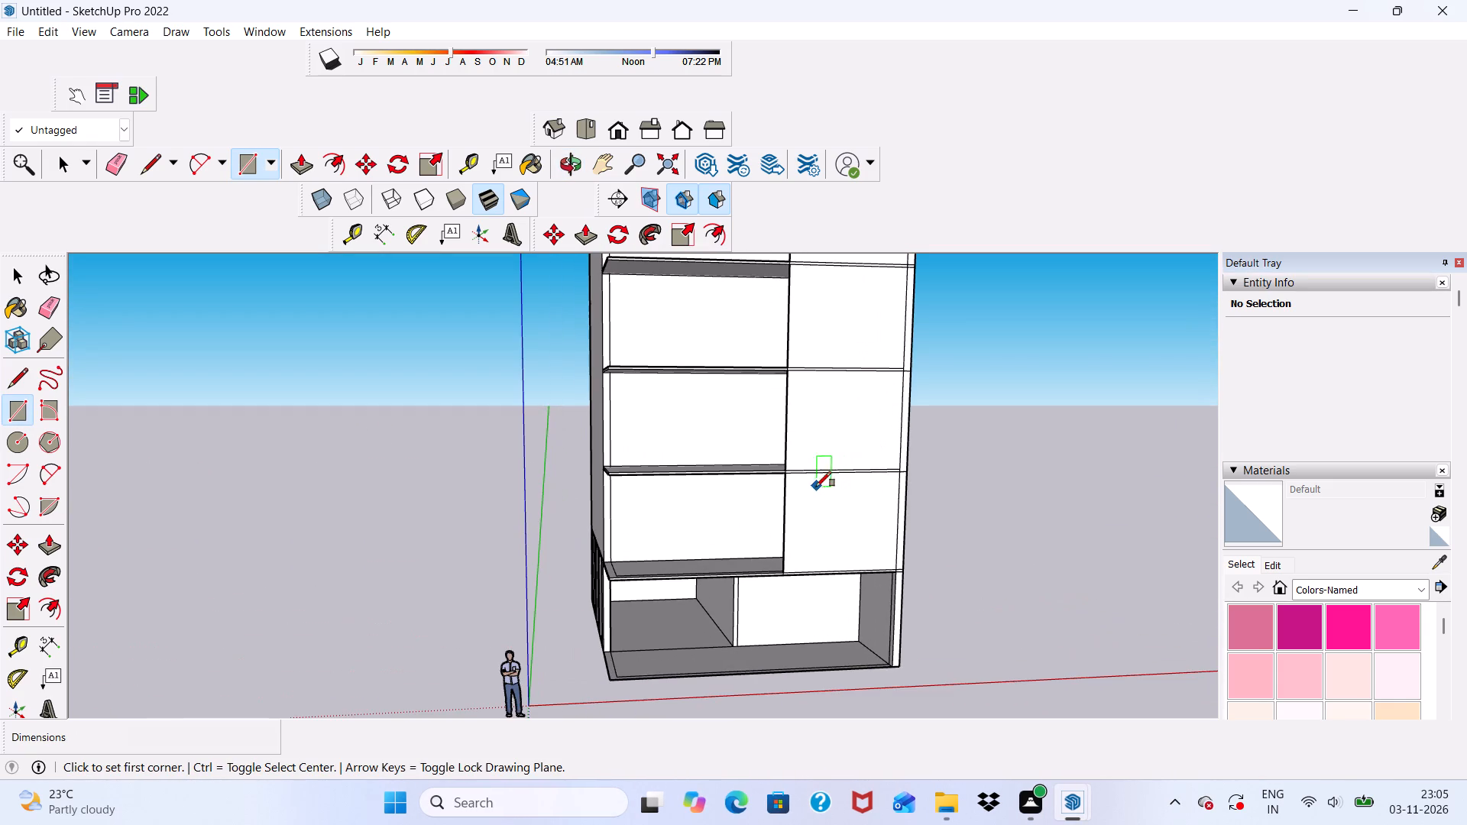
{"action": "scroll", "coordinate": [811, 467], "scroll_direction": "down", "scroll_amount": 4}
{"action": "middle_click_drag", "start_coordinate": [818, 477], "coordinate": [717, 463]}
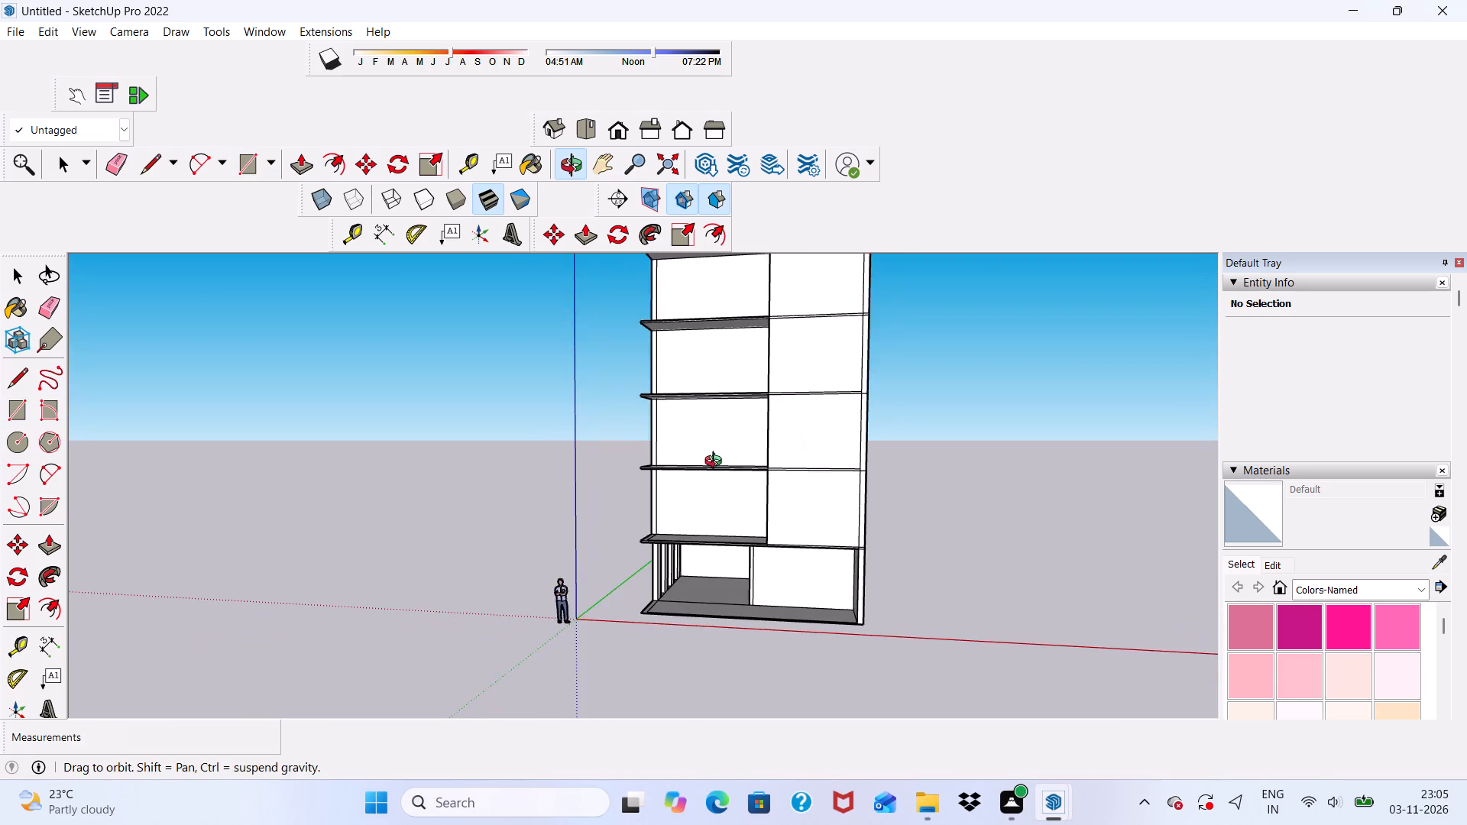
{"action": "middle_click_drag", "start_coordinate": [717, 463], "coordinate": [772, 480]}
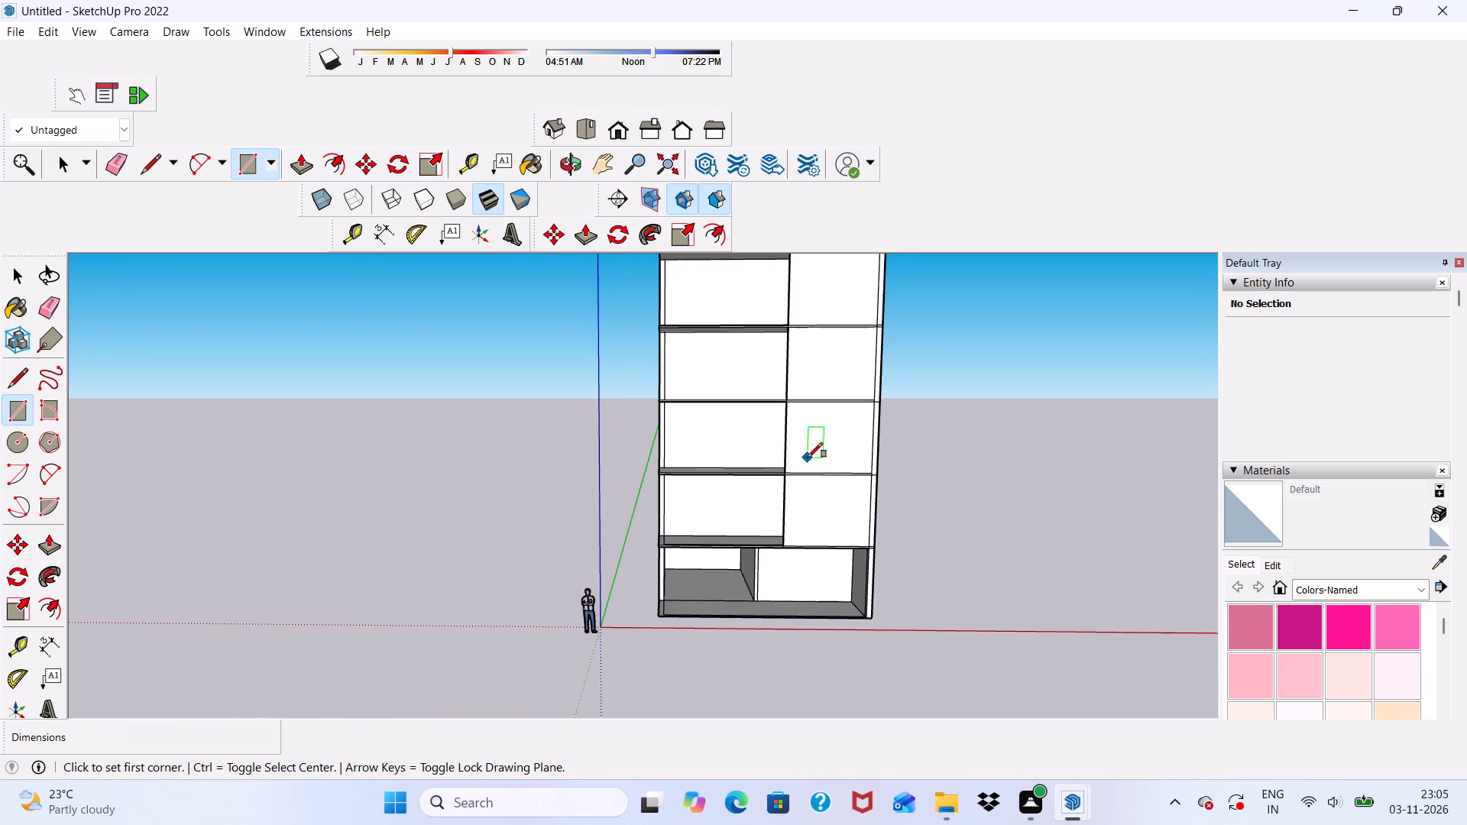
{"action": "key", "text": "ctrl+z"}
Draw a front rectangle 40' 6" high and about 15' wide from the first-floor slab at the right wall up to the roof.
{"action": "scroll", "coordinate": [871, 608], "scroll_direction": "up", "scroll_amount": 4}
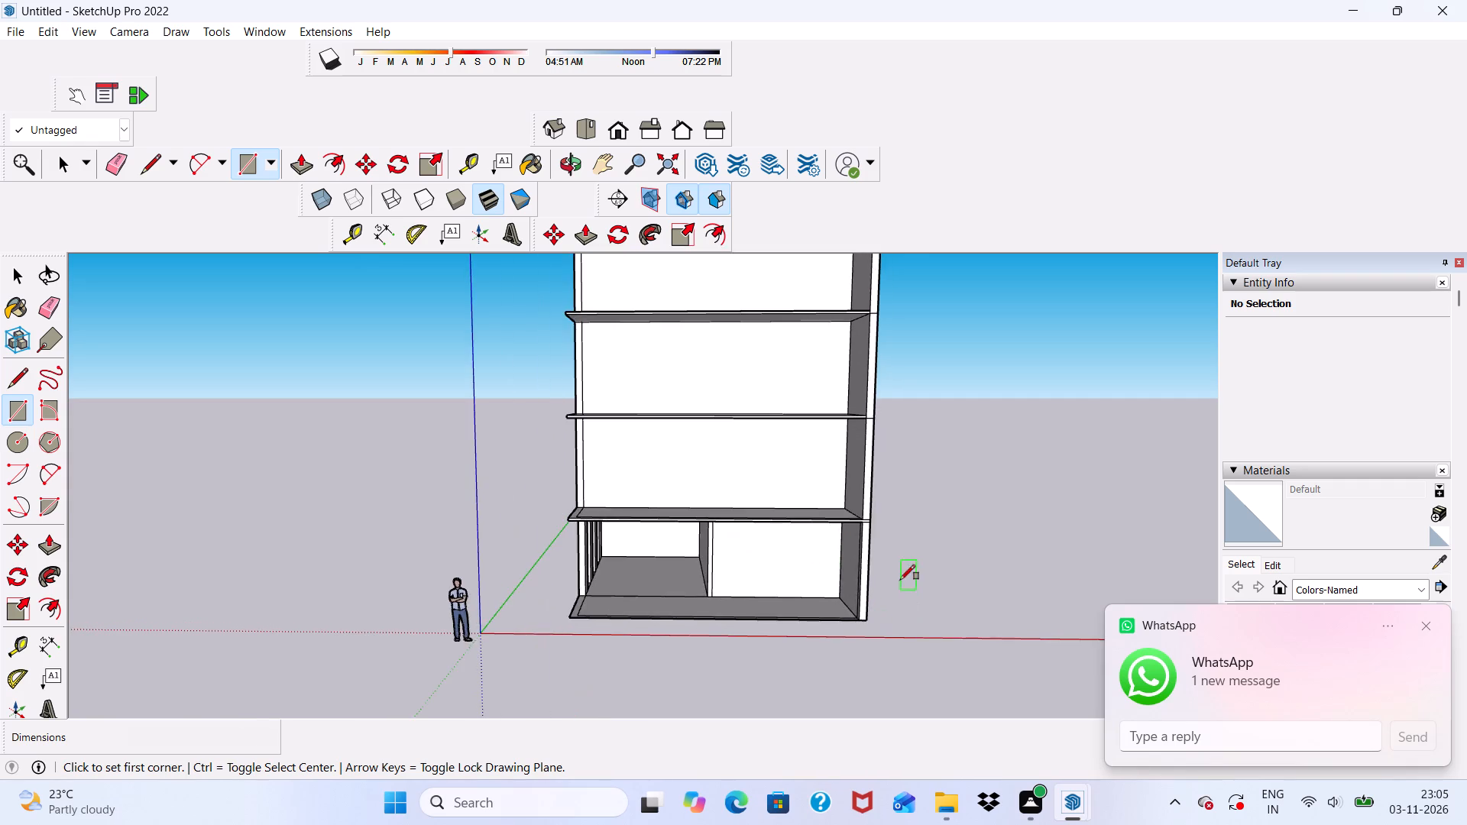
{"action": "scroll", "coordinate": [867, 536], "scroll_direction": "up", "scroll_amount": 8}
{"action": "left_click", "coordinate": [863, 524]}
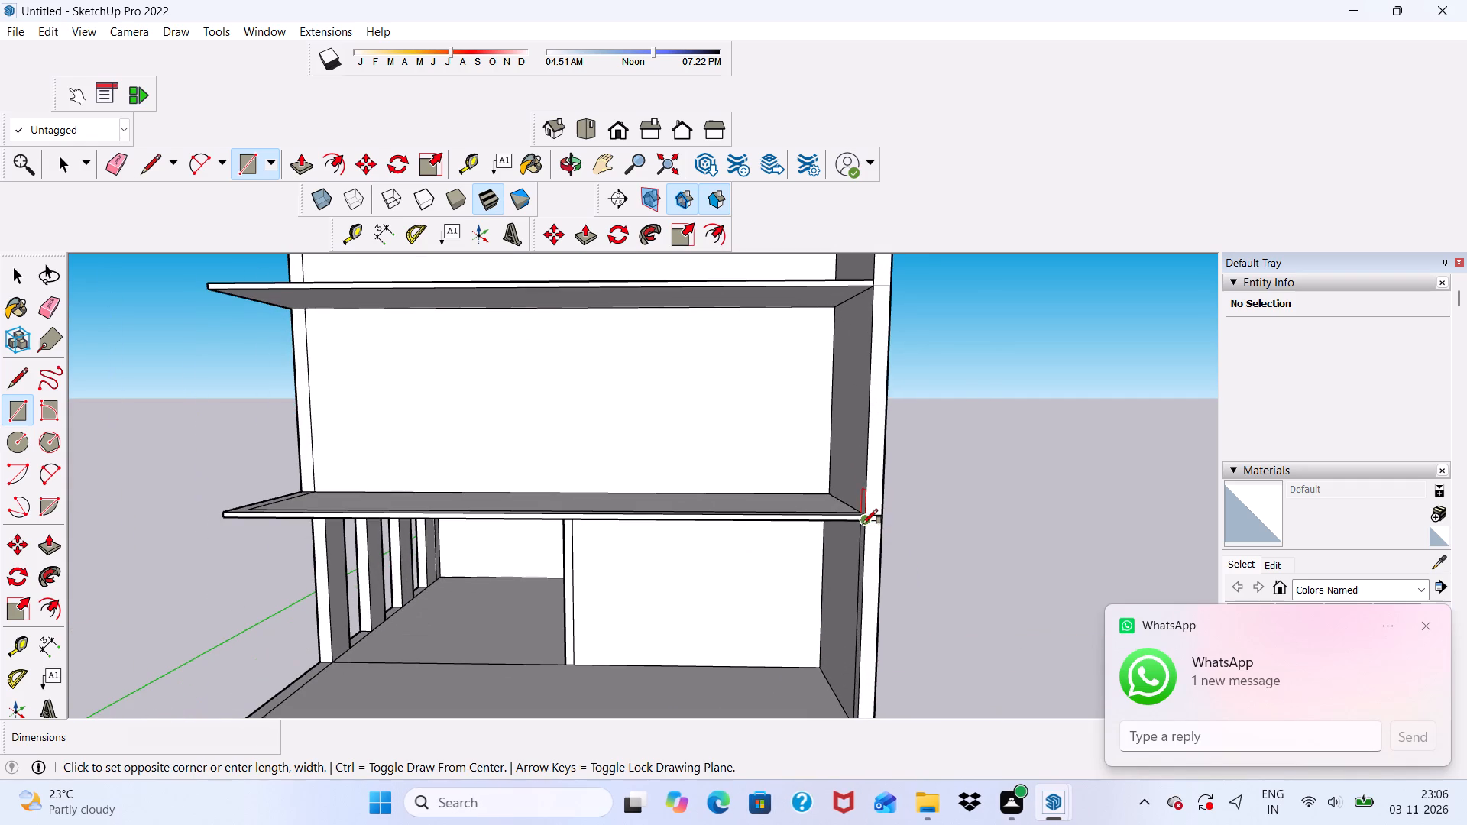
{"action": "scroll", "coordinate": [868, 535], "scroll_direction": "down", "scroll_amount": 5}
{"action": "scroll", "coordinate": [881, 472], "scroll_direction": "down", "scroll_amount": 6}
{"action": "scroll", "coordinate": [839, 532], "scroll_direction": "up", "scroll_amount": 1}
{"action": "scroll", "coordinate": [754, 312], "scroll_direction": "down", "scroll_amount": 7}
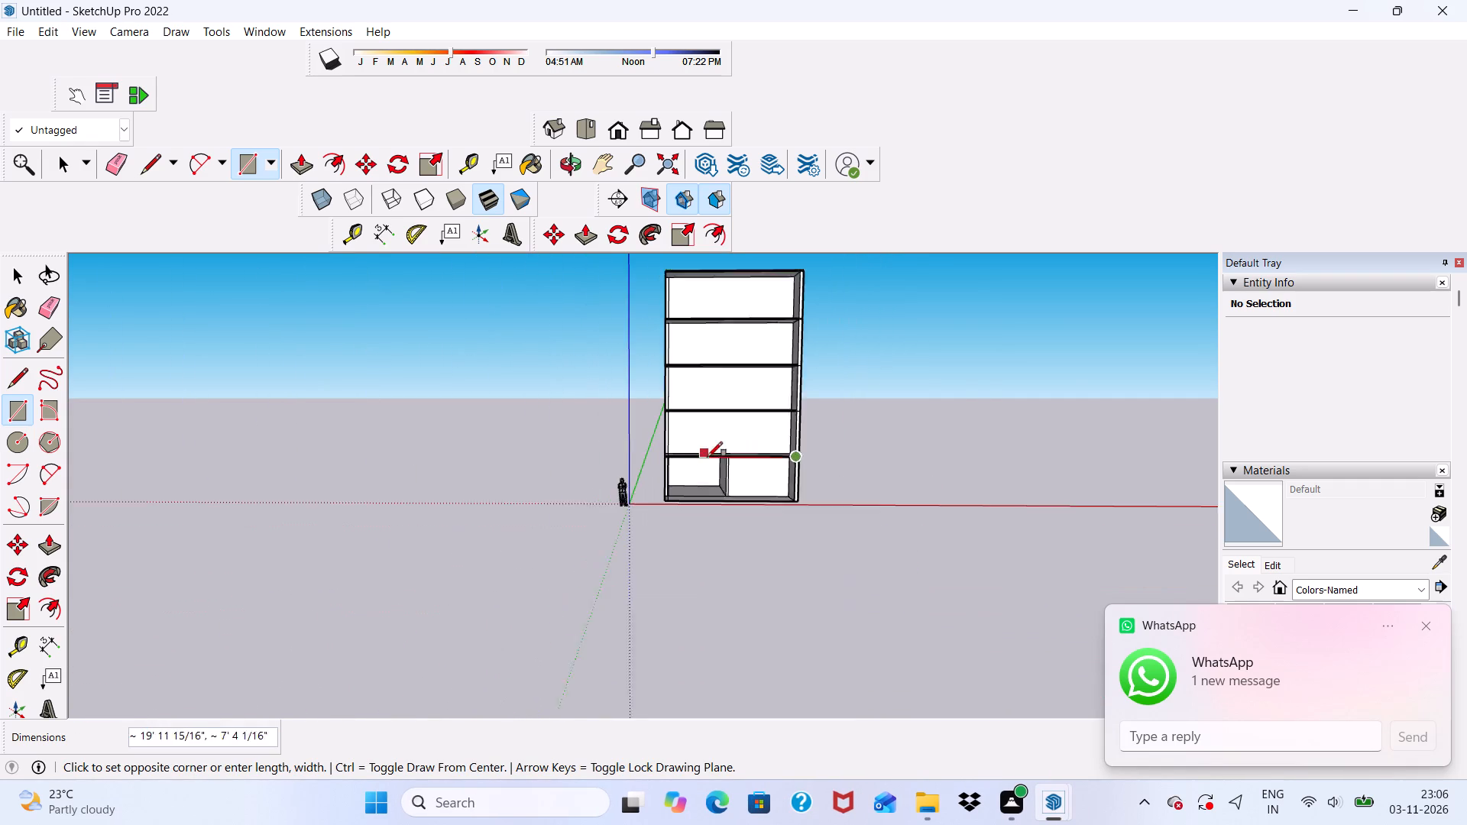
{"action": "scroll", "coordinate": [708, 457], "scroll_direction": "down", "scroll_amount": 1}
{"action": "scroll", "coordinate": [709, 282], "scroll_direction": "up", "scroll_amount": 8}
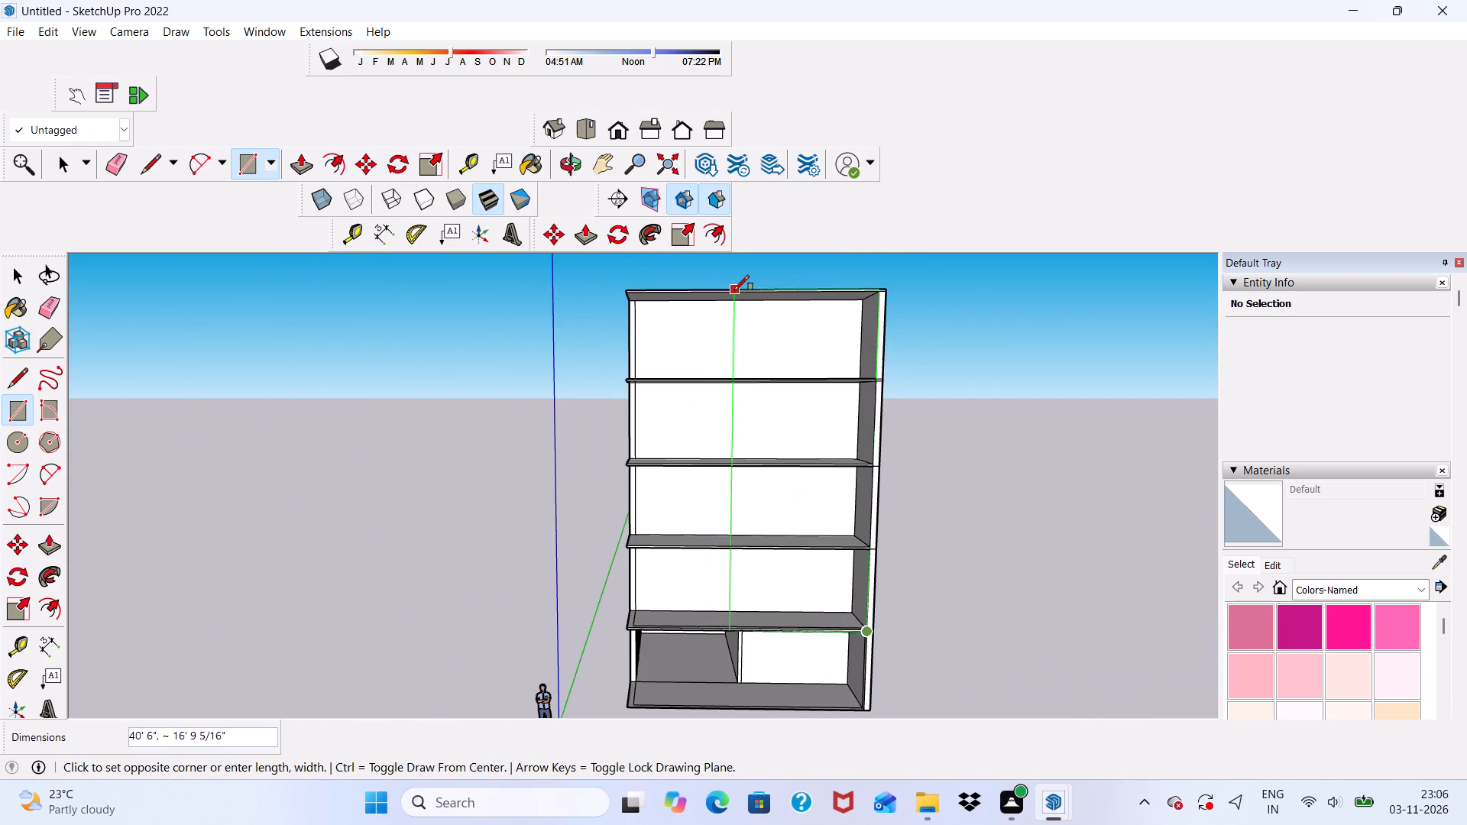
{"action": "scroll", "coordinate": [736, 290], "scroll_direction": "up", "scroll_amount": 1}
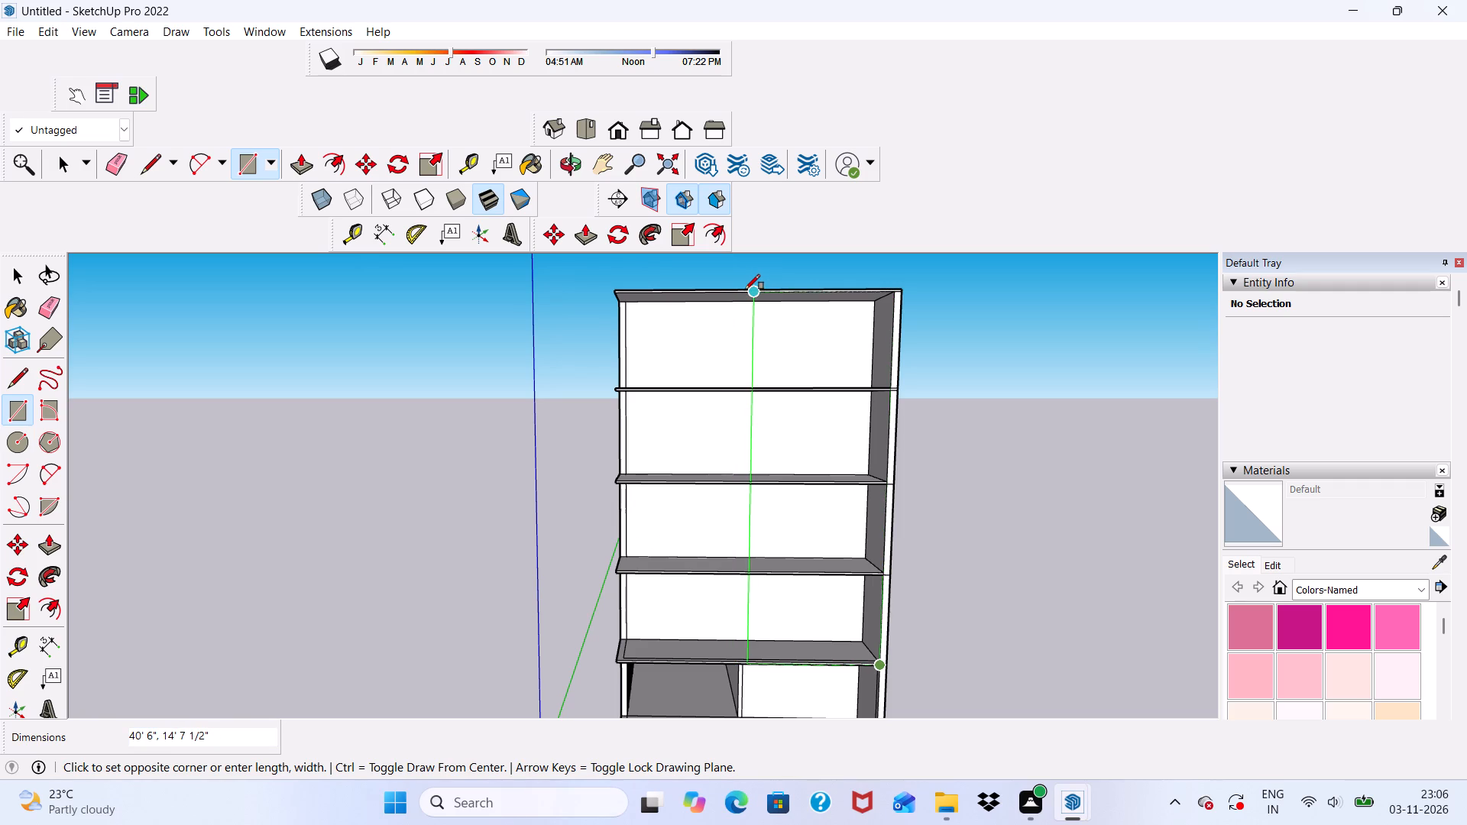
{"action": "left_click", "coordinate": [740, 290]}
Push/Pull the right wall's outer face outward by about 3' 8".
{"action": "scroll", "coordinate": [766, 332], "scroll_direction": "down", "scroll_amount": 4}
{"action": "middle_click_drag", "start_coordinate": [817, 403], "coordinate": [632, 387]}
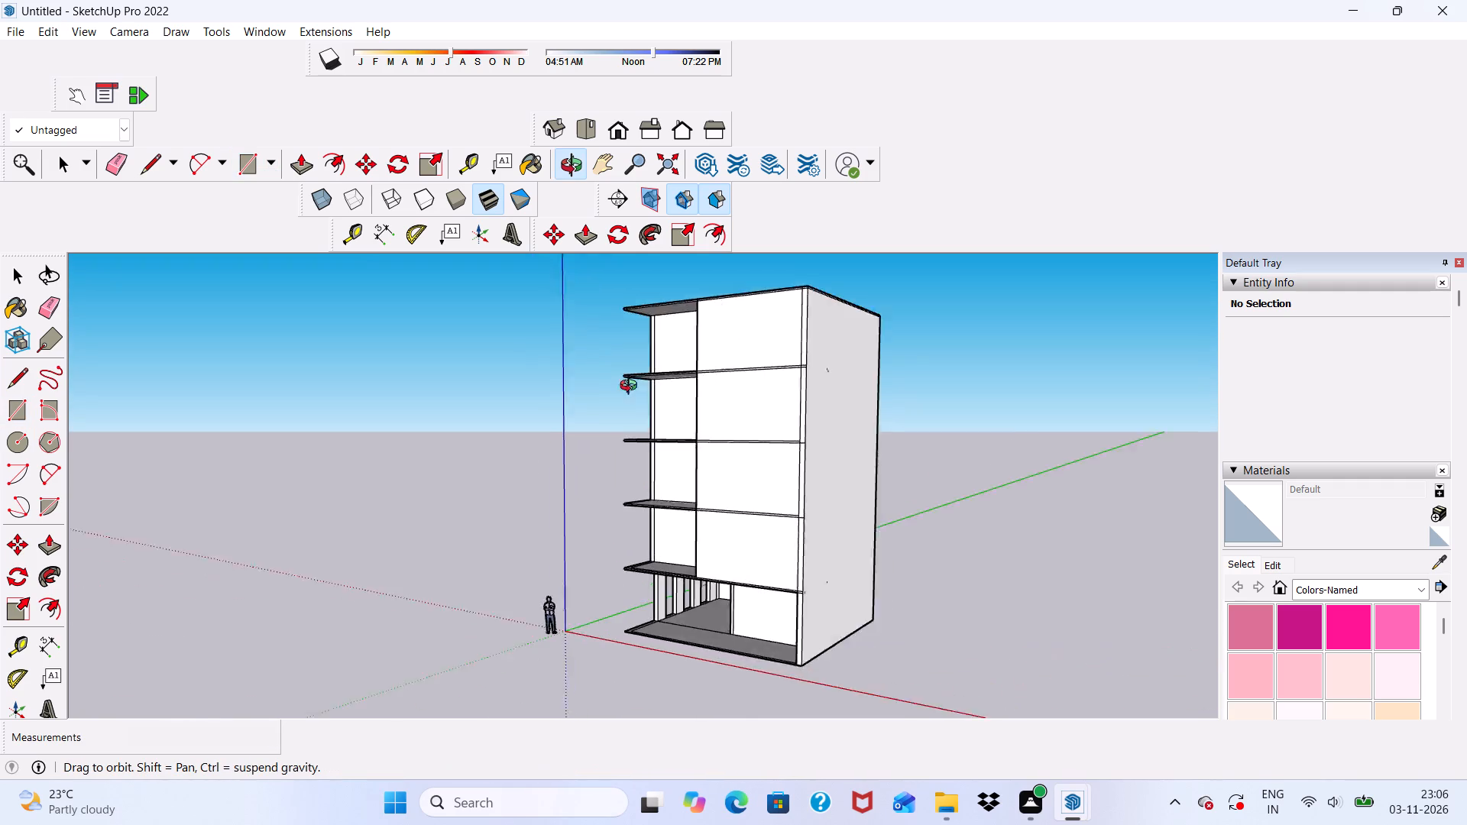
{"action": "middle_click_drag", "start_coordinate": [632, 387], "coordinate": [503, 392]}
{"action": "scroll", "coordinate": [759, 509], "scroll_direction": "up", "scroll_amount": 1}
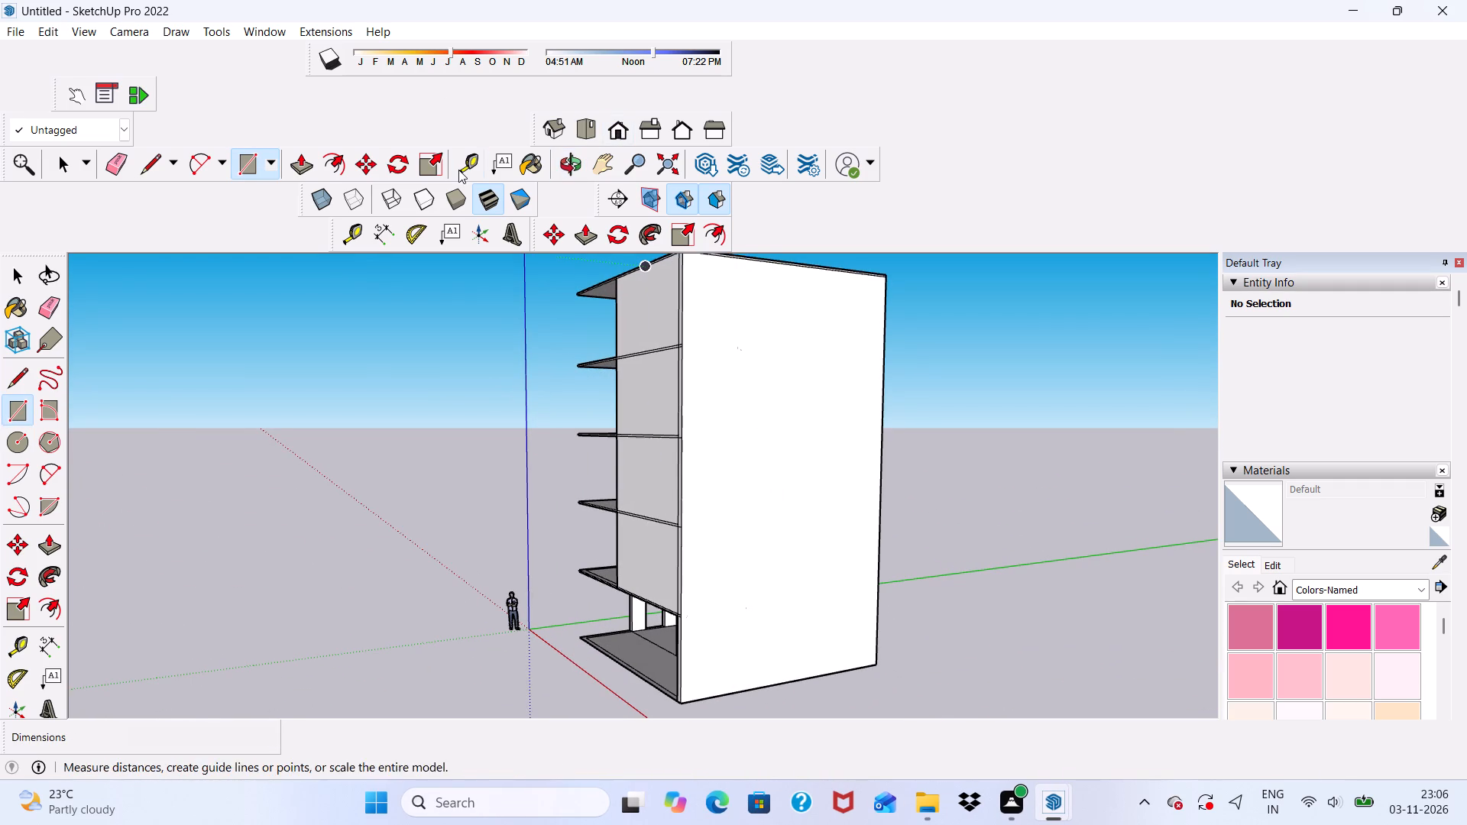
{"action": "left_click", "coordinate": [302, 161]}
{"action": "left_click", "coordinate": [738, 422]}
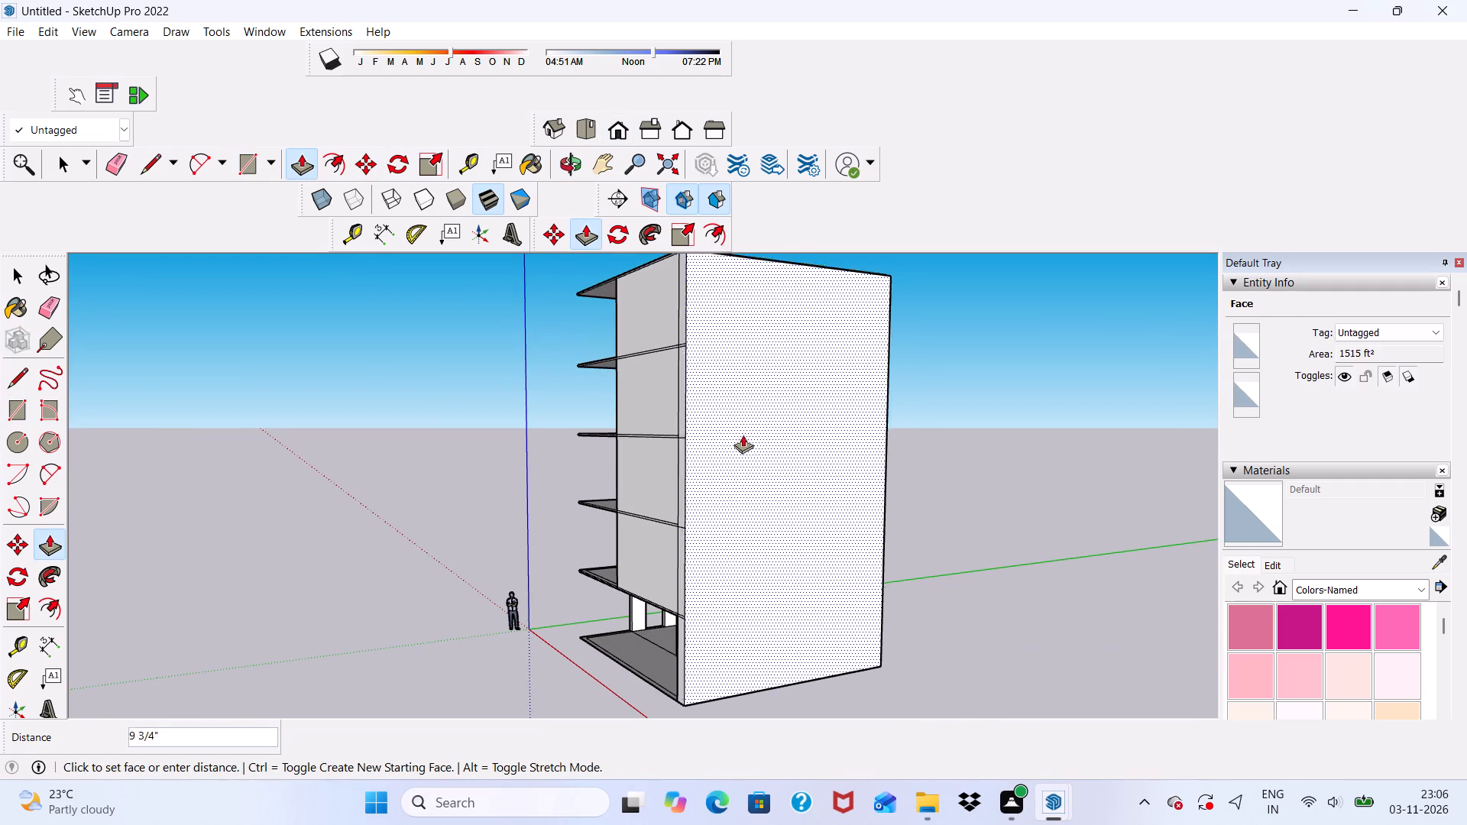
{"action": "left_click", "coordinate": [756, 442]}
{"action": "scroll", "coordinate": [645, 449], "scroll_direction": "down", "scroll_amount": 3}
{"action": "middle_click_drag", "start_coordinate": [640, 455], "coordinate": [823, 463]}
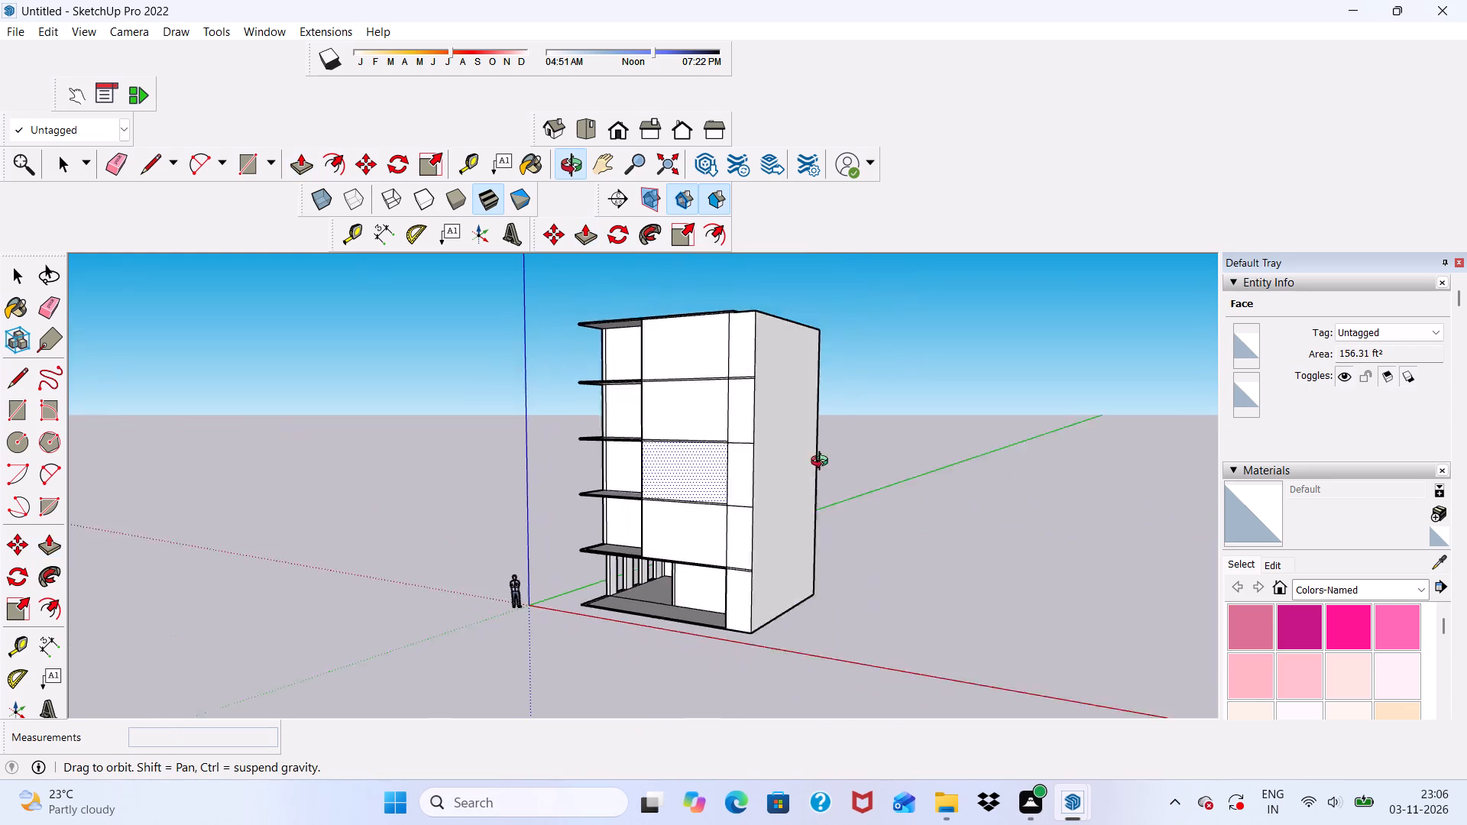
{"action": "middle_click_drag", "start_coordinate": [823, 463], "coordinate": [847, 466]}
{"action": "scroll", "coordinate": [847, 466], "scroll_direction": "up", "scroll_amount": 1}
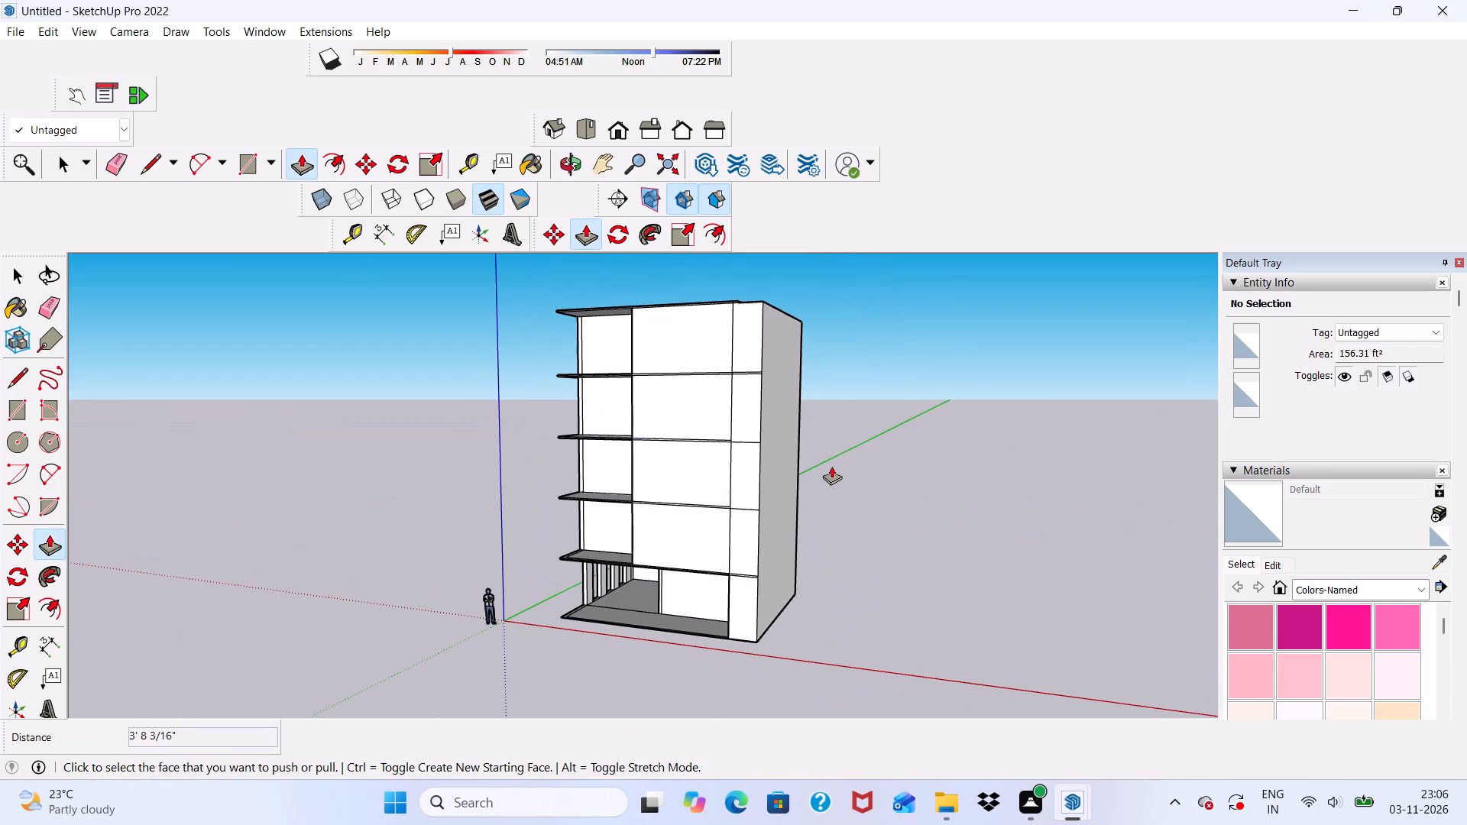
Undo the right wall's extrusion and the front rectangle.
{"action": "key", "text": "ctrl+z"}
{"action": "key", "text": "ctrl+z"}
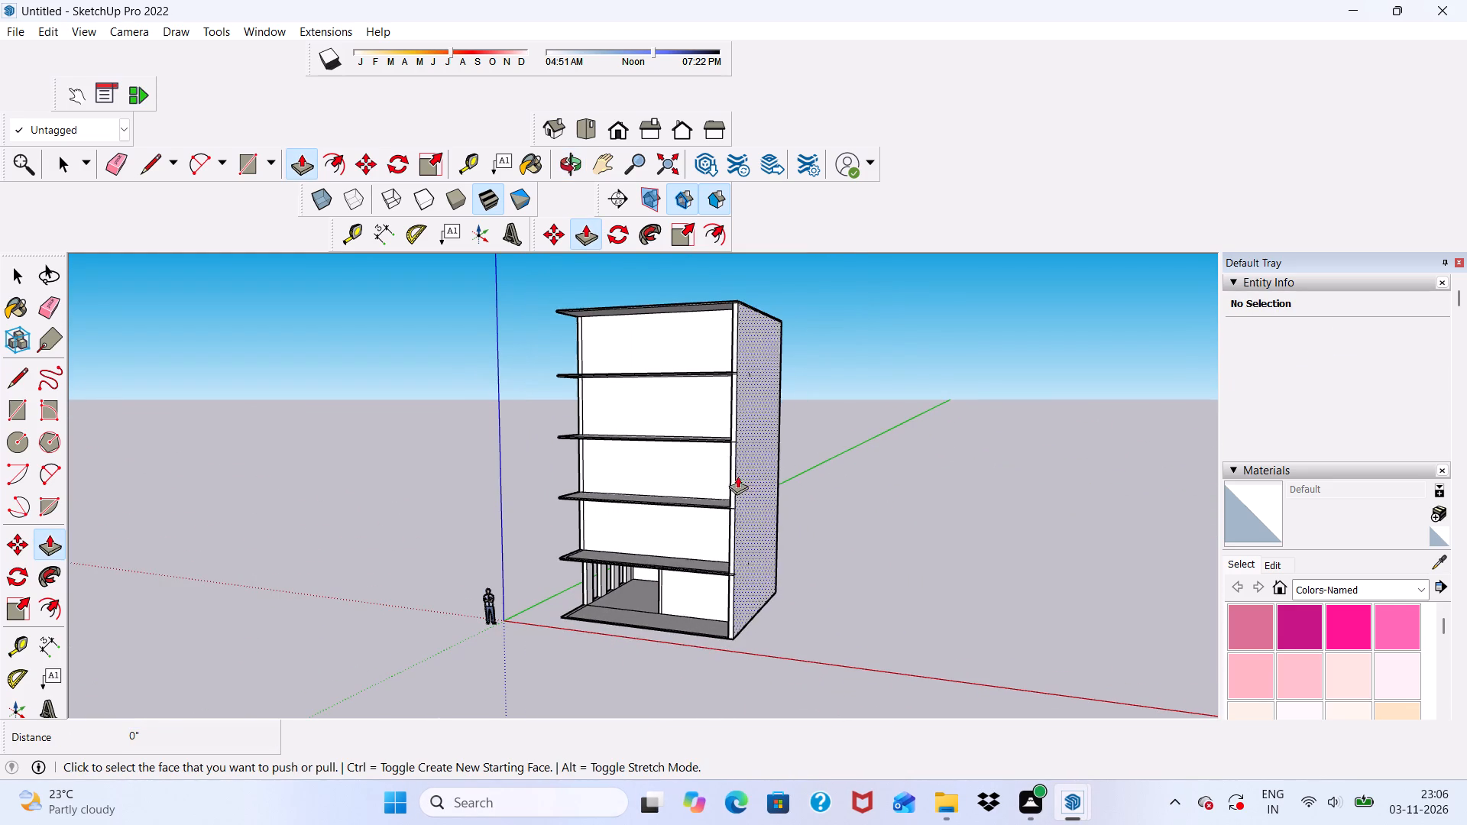
Push/Pull the right wall's outer face outward by about 2' 11".
{"action": "scroll", "coordinate": [711, 535], "scroll_direction": "up", "scroll_amount": 4}
{"action": "scroll", "coordinate": [783, 581], "scroll_direction": "up", "scroll_amount": 1}
{"action": "left_click", "coordinate": [777, 574]}
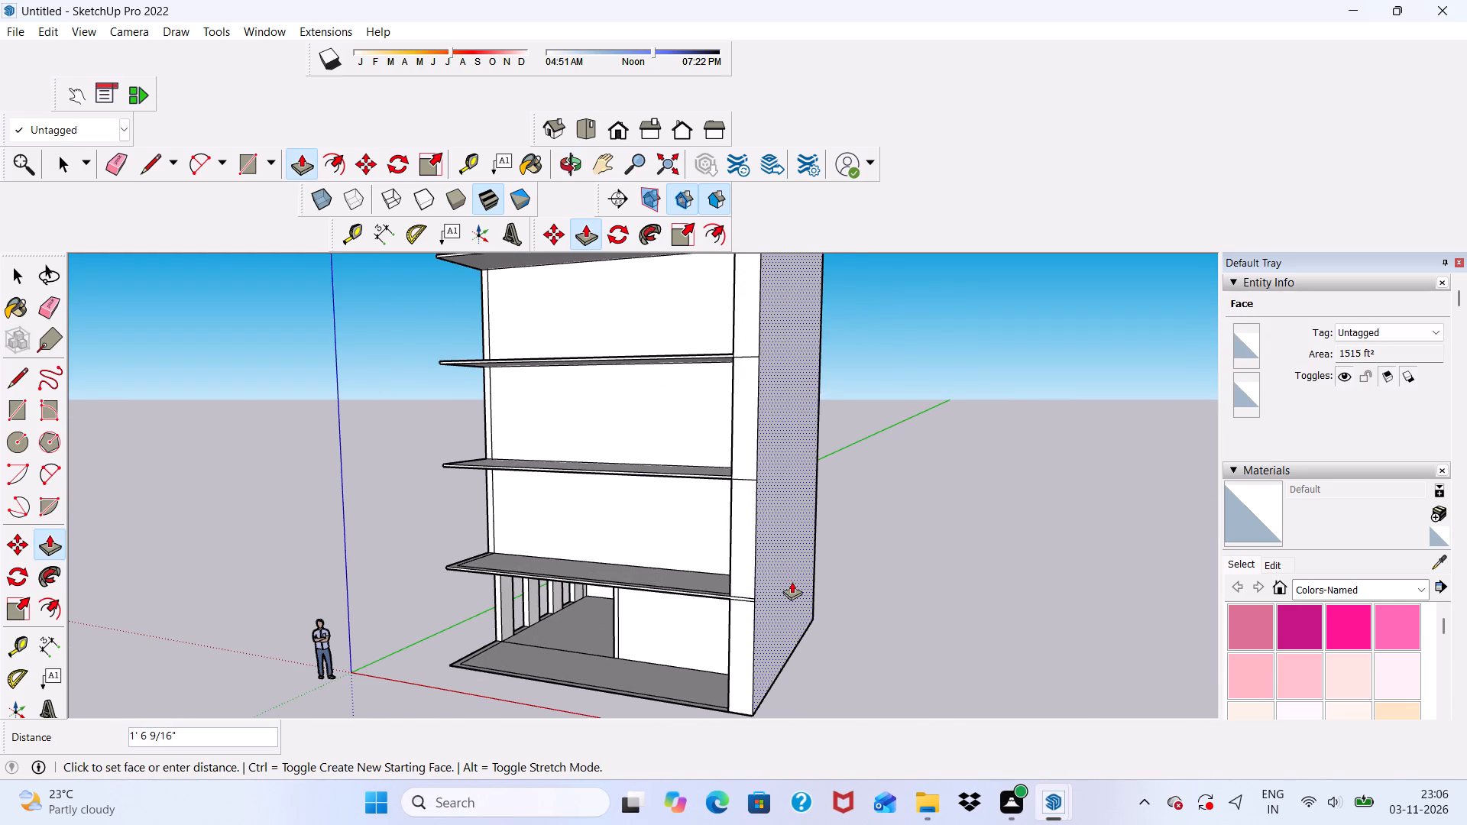
{"action": "left_click", "coordinate": [805, 593]}
Push/Pull the roof slab's edge above the right wall outward by about 2' 11", flush with the wall's outer face.
{"action": "scroll", "coordinate": [805, 591], "scroll_direction": "down", "scroll_amount": 3}
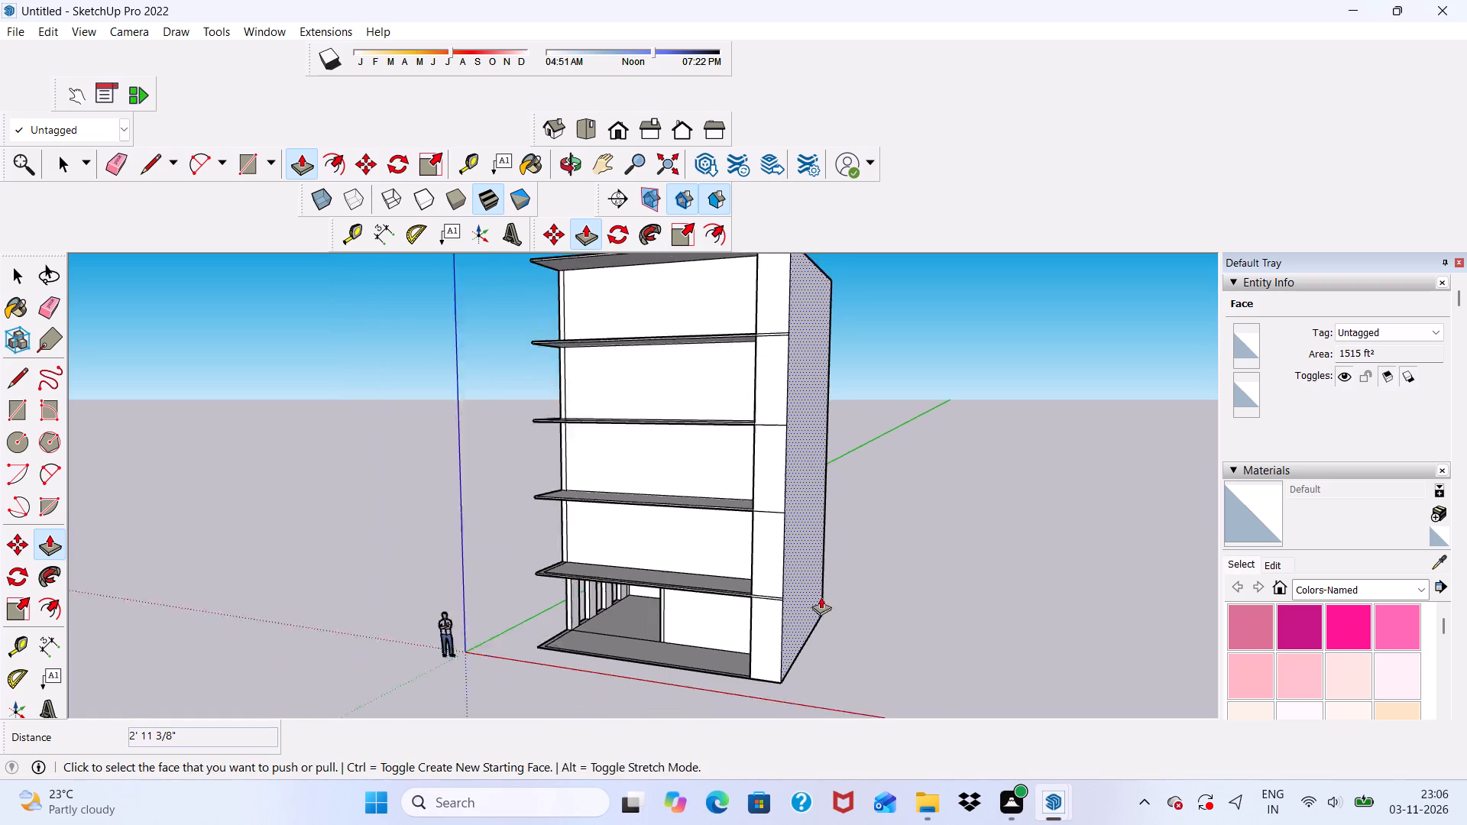
{"action": "scroll", "coordinate": [821, 597], "scroll_direction": "down", "scroll_amount": 2}
{"action": "middle_click_drag", "start_coordinate": [871, 603], "coordinate": [770, 707]}
{"action": "scroll", "coordinate": [820, 416], "scroll_direction": "up", "scroll_amount": 4}
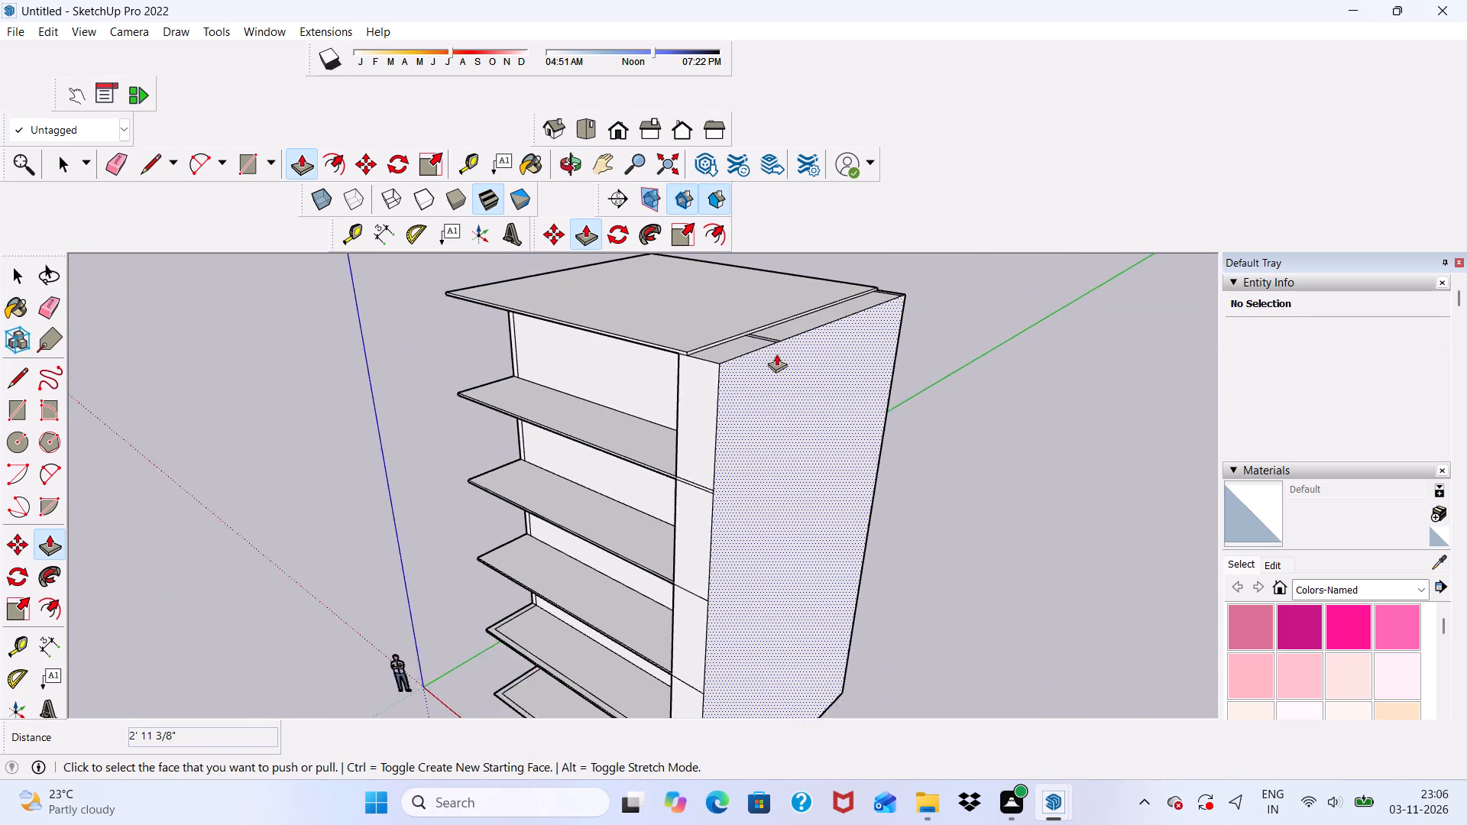
{"action": "scroll", "coordinate": [776, 354], "scroll_direction": "up", "scroll_amount": 1}
{"action": "scroll", "coordinate": [713, 328], "scroll_direction": "up", "scroll_amount": 13}
{"action": "left_click", "coordinate": [669, 362]}
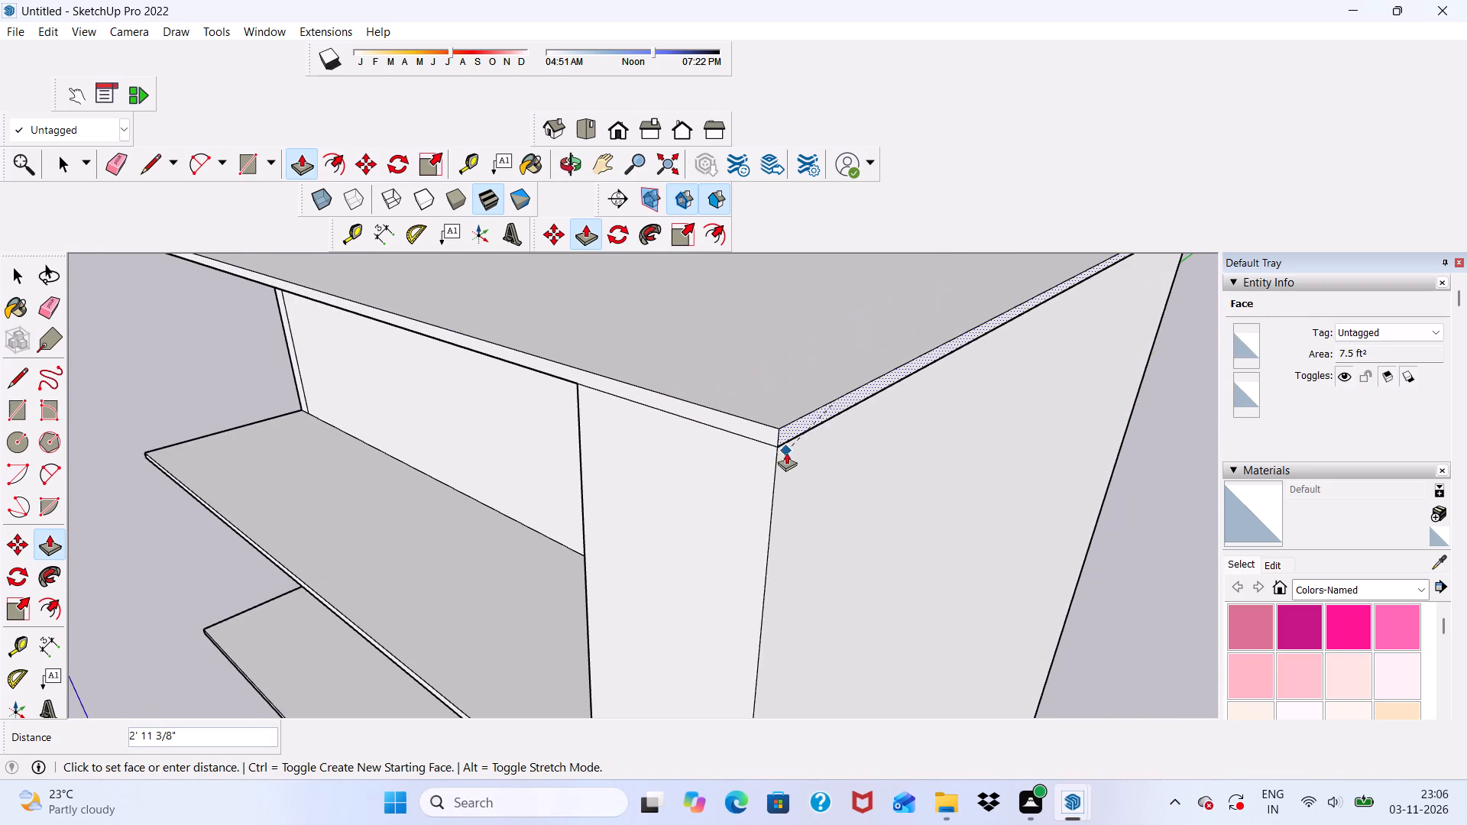
{"action": "left_click", "coordinate": [787, 464]}
Draw a front rectangle 40' 9" high and about 12' 9" wide from the first-floor slab's underside at the right wall up to the roof's top.
{"action": "scroll", "coordinate": [759, 453], "scroll_direction": "down", "scroll_amount": 4}
{"action": "middle_click_drag", "start_coordinate": [686, 515], "coordinate": [860, 479]}
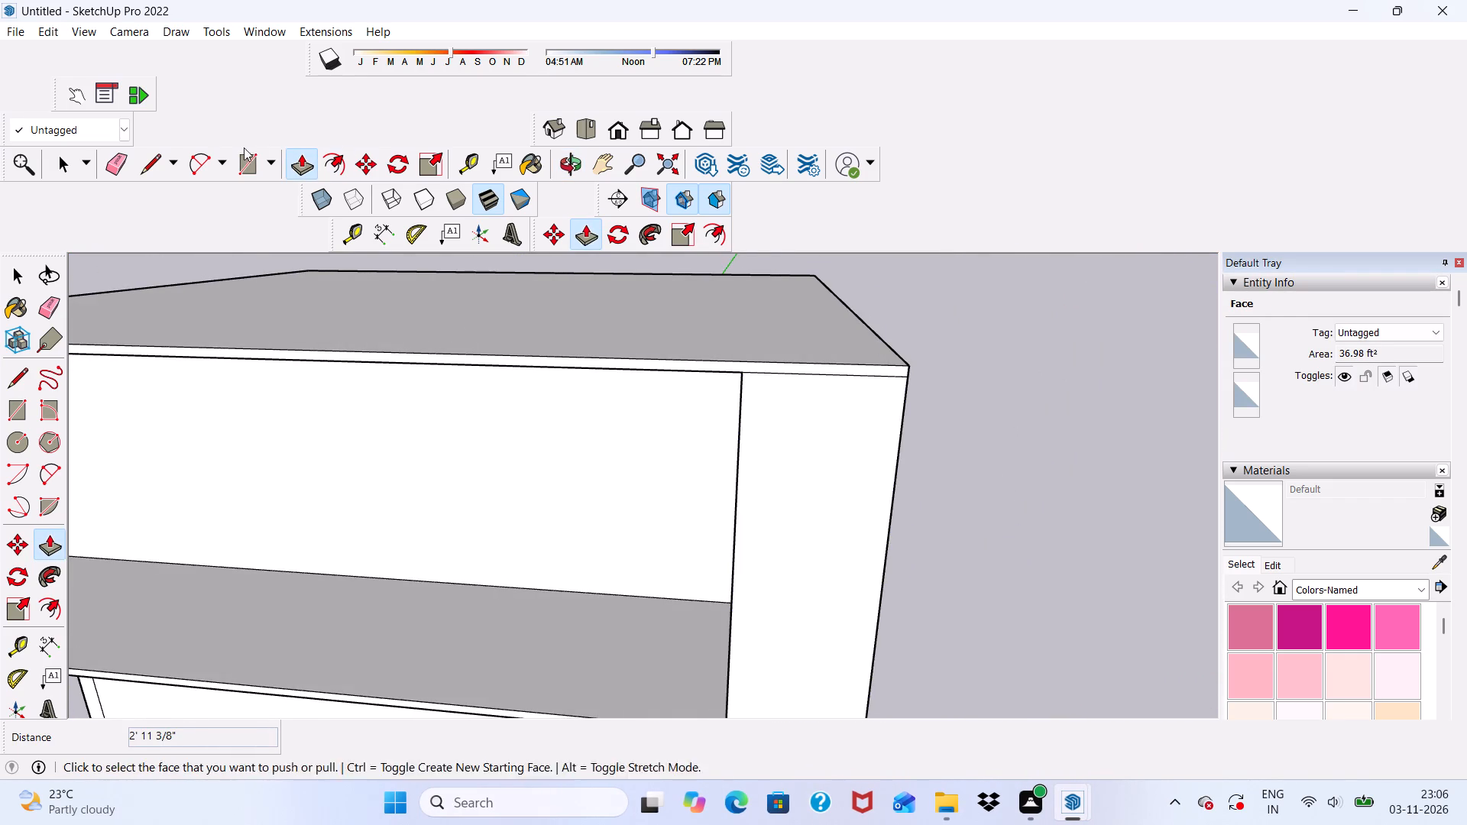
{"action": "left_click", "coordinate": [251, 163]}
{"action": "scroll", "coordinate": [416, 229], "scroll_direction": "down", "scroll_amount": 16}
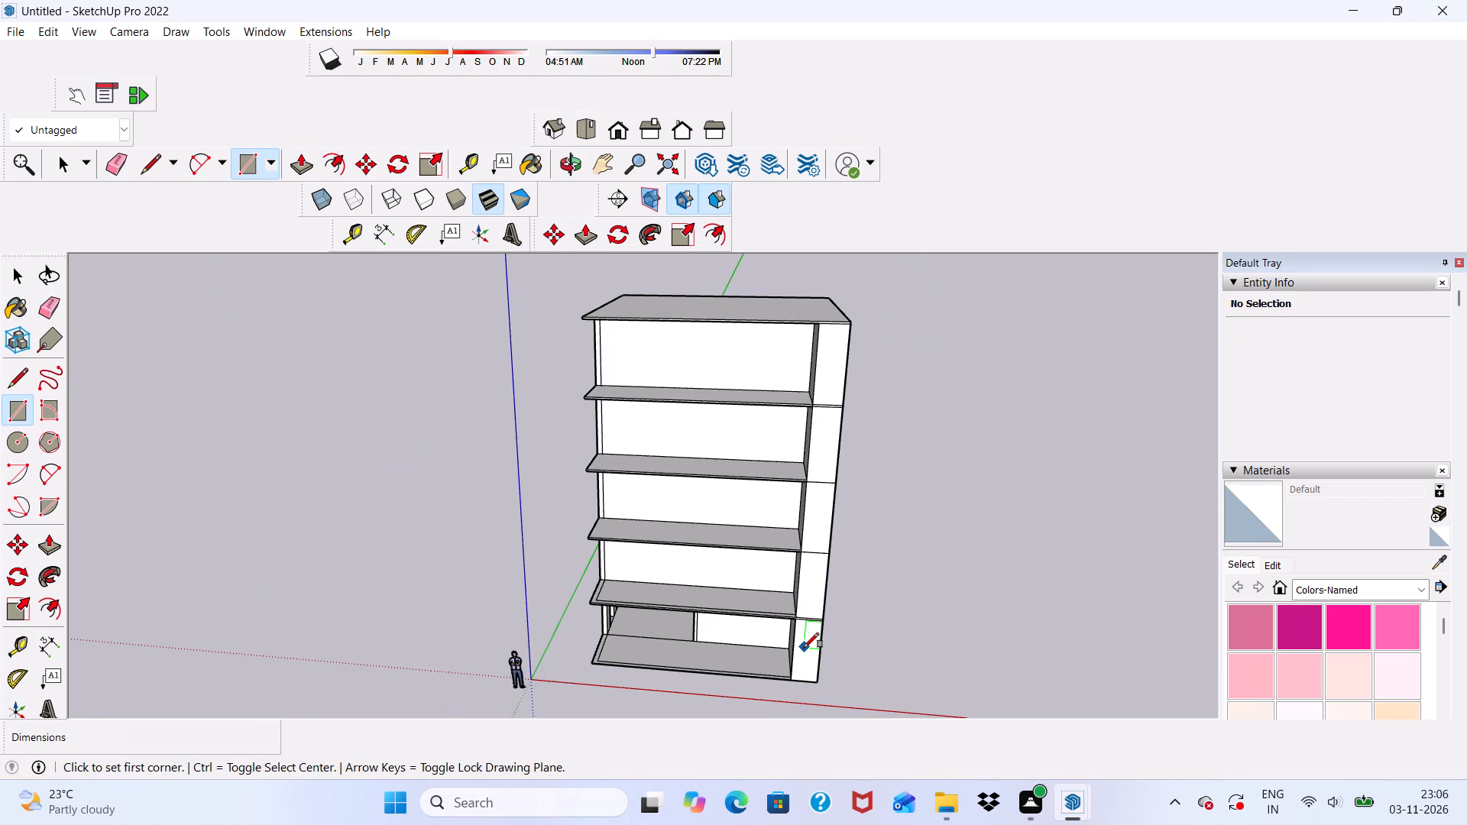
{"action": "middle_click_drag", "start_coordinate": [805, 629], "coordinate": [808, 565]}
{"action": "scroll", "coordinate": [808, 568], "scroll_direction": "up", "scroll_amount": 7}
{"action": "scroll", "coordinate": [798, 650], "scroll_direction": "up", "scroll_amount": 5}
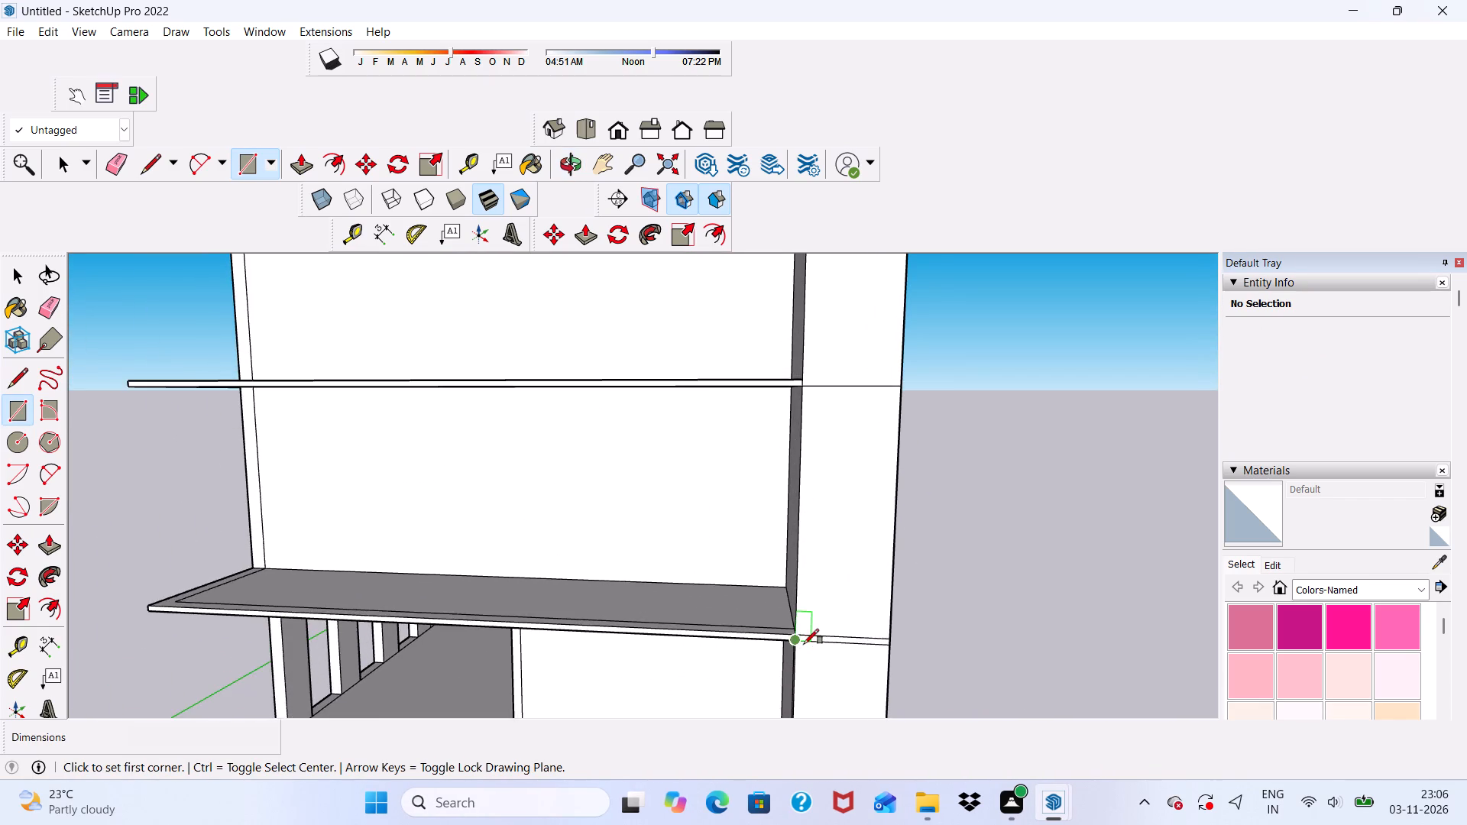
{"action": "scroll", "coordinate": [804, 644], "scroll_direction": "up", "scroll_amount": 4}
{"action": "scroll", "coordinate": [795, 626], "scroll_direction": "down", "scroll_amount": 12}
{"action": "middle_click_drag", "start_coordinate": [848, 629], "coordinate": [852, 611]}
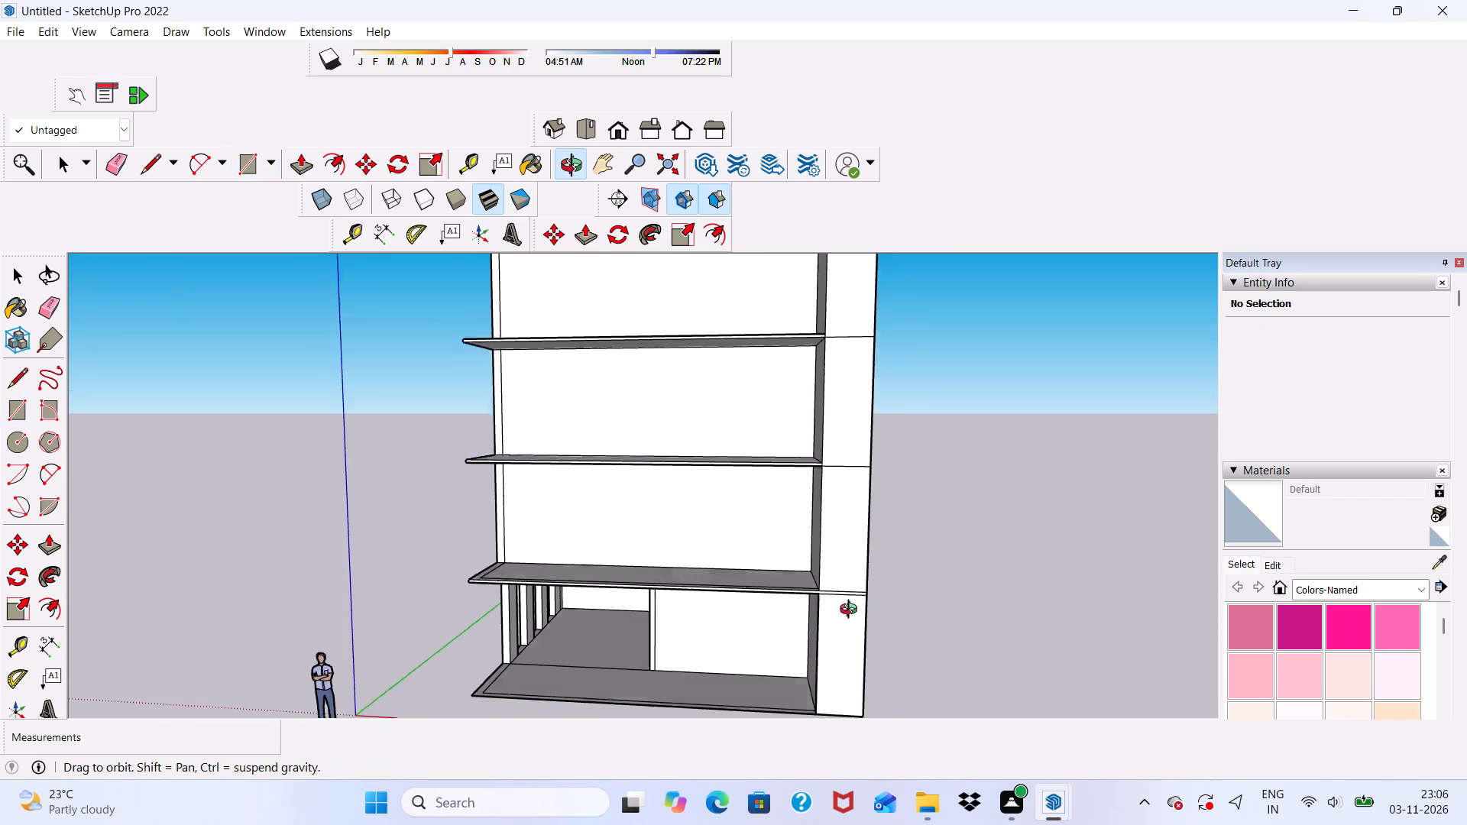
{"action": "middle_click_drag", "start_coordinate": [852, 611], "coordinate": [861, 633]}
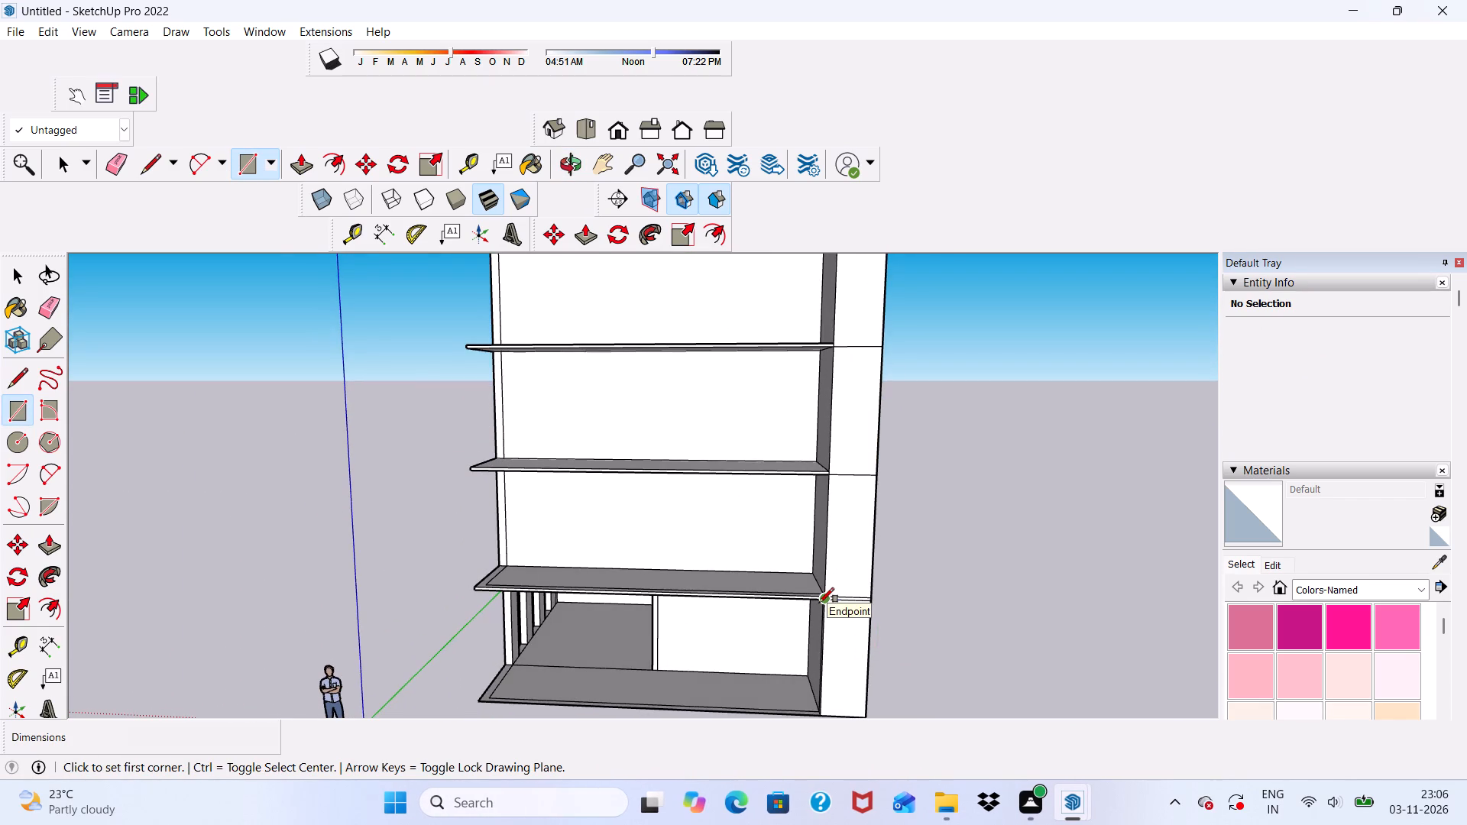
{"action": "scroll", "coordinate": [819, 603], "scroll_direction": "up", "scroll_amount": 10}
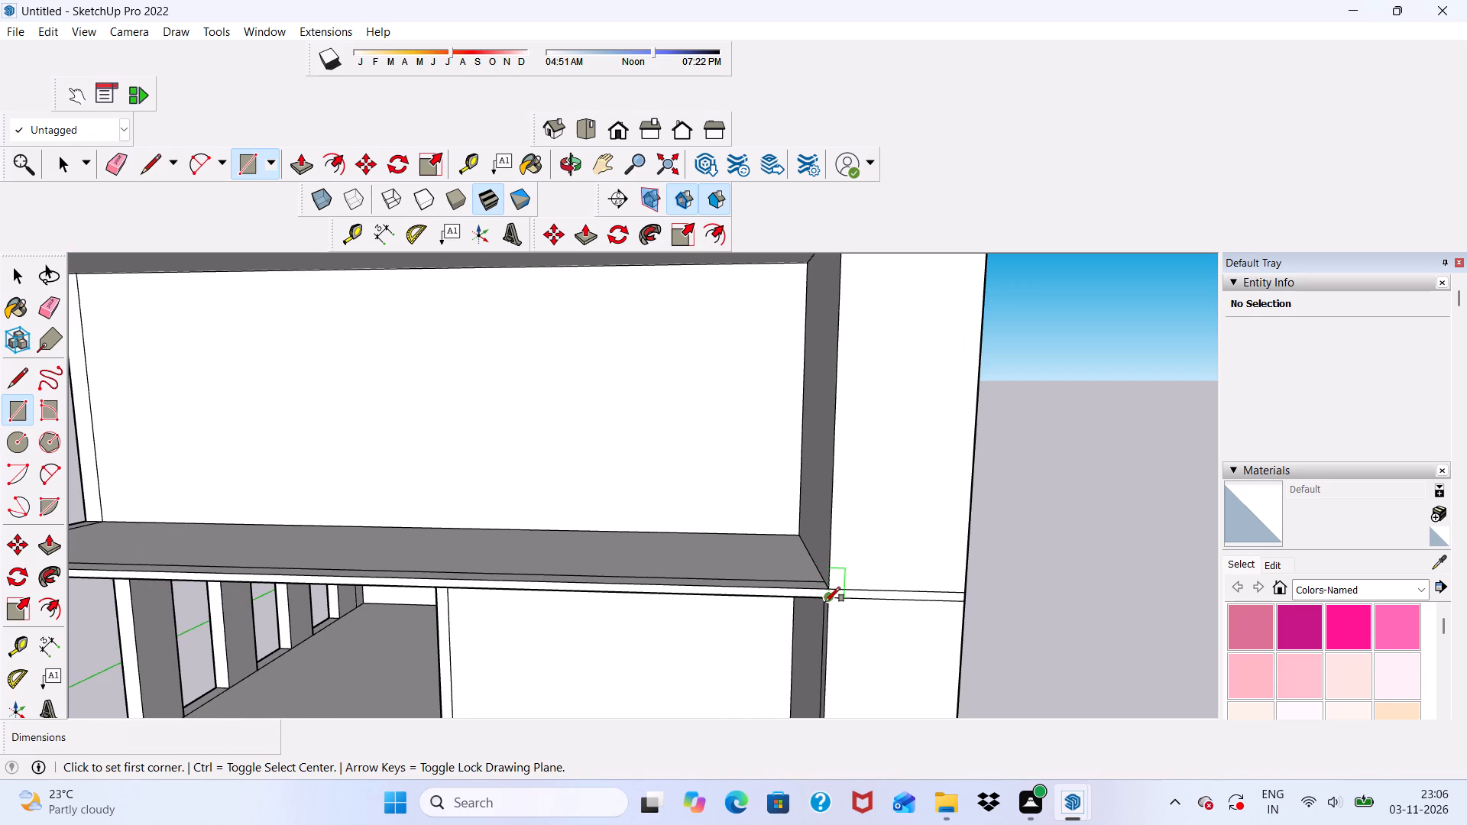
{"action": "left_click", "coordinate": [825, 602]}
{"action": "scroll", "coordinate": [825, 595], "scroll_direction": "down", "scroll_amount": 19}
{"action": "scroll", "coordinate": [769, 374], "scroll_direction": "up", "scroll_amount": 4}
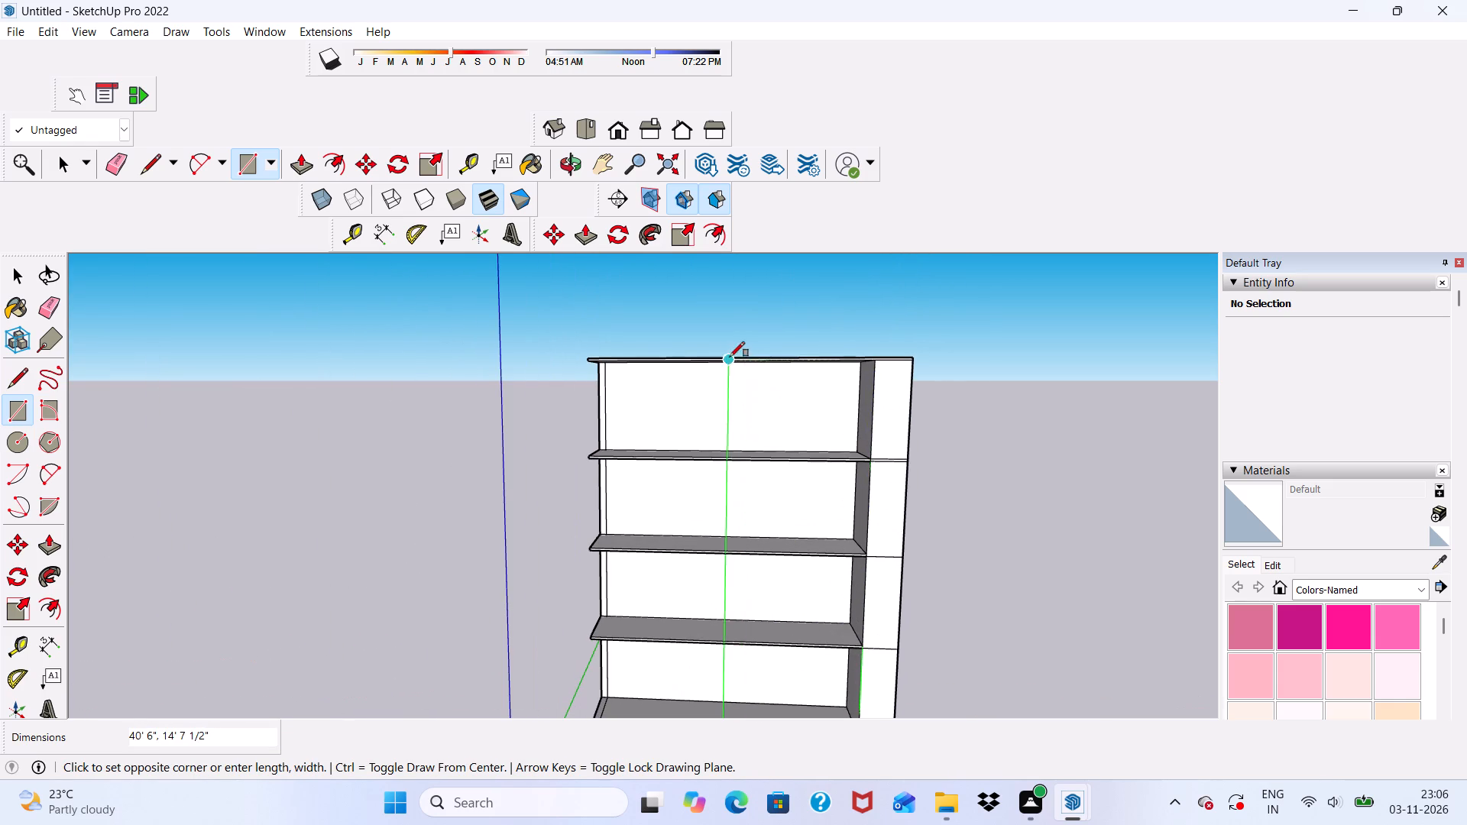
{"action": "scroll", "coordinate": [737, 361], "scroll_direction": "up", "scroll_amount": 7}
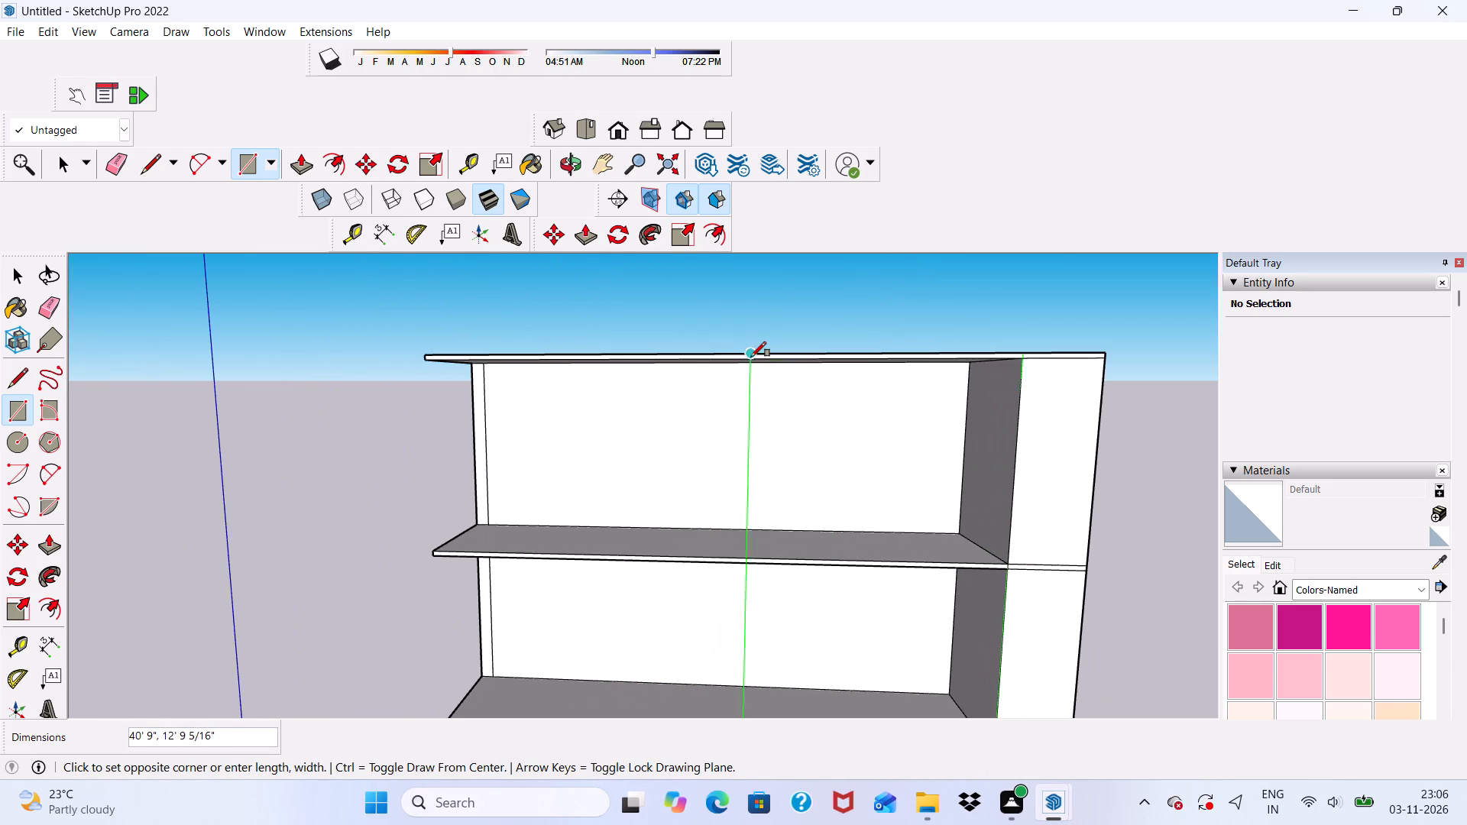
{"action": "left_click", "coordinate": [750, 356]}
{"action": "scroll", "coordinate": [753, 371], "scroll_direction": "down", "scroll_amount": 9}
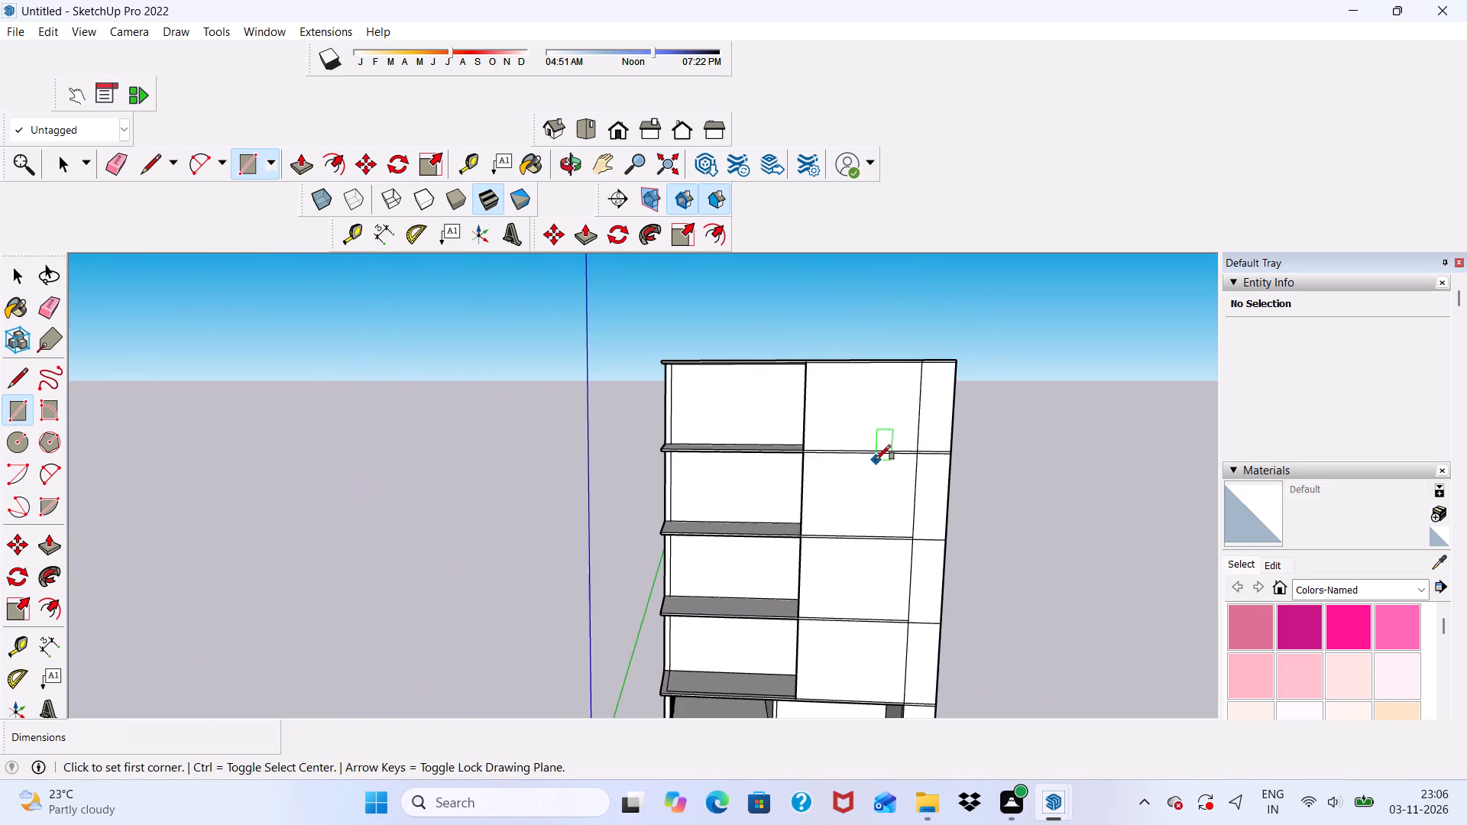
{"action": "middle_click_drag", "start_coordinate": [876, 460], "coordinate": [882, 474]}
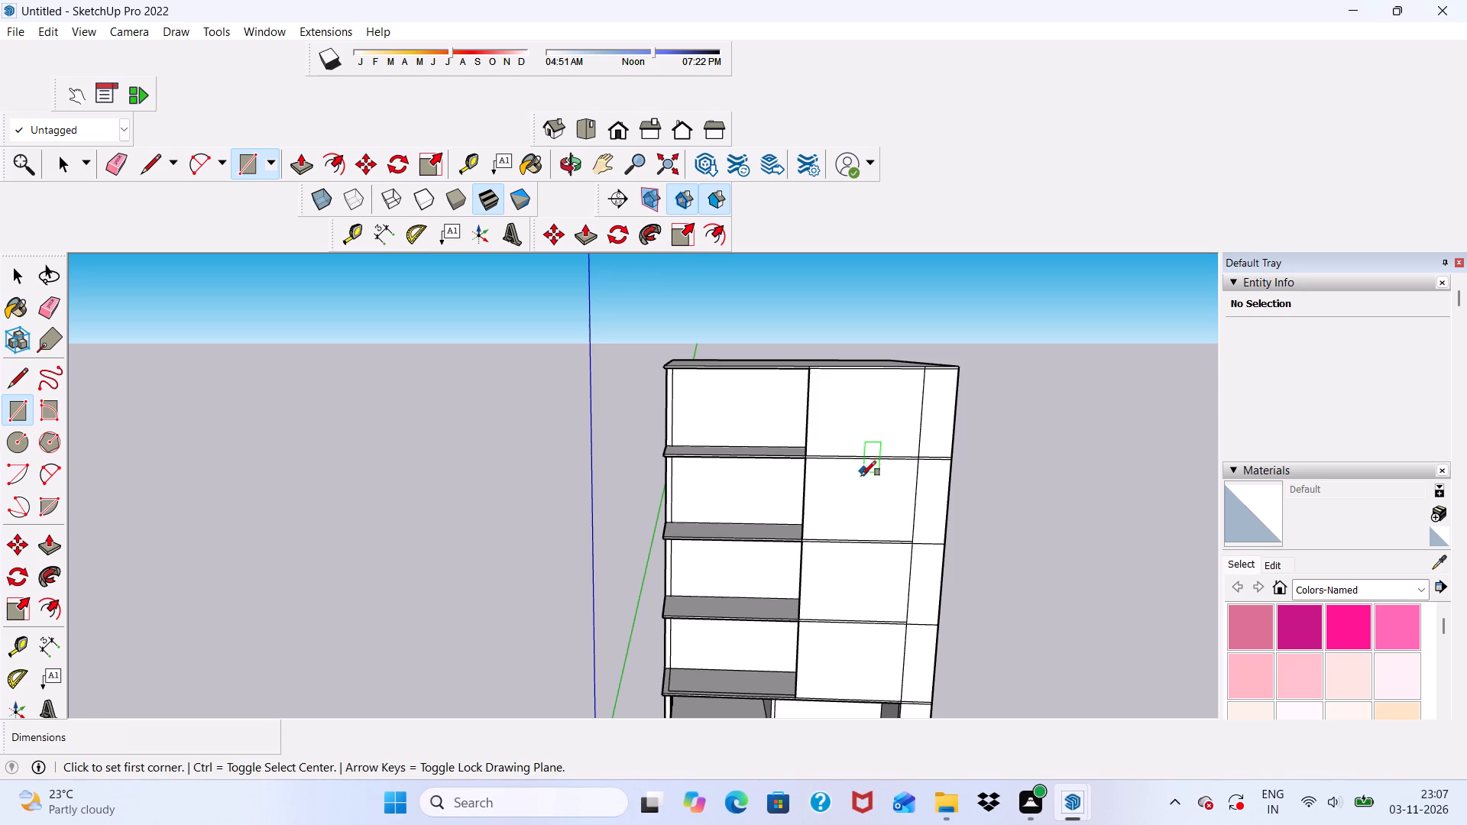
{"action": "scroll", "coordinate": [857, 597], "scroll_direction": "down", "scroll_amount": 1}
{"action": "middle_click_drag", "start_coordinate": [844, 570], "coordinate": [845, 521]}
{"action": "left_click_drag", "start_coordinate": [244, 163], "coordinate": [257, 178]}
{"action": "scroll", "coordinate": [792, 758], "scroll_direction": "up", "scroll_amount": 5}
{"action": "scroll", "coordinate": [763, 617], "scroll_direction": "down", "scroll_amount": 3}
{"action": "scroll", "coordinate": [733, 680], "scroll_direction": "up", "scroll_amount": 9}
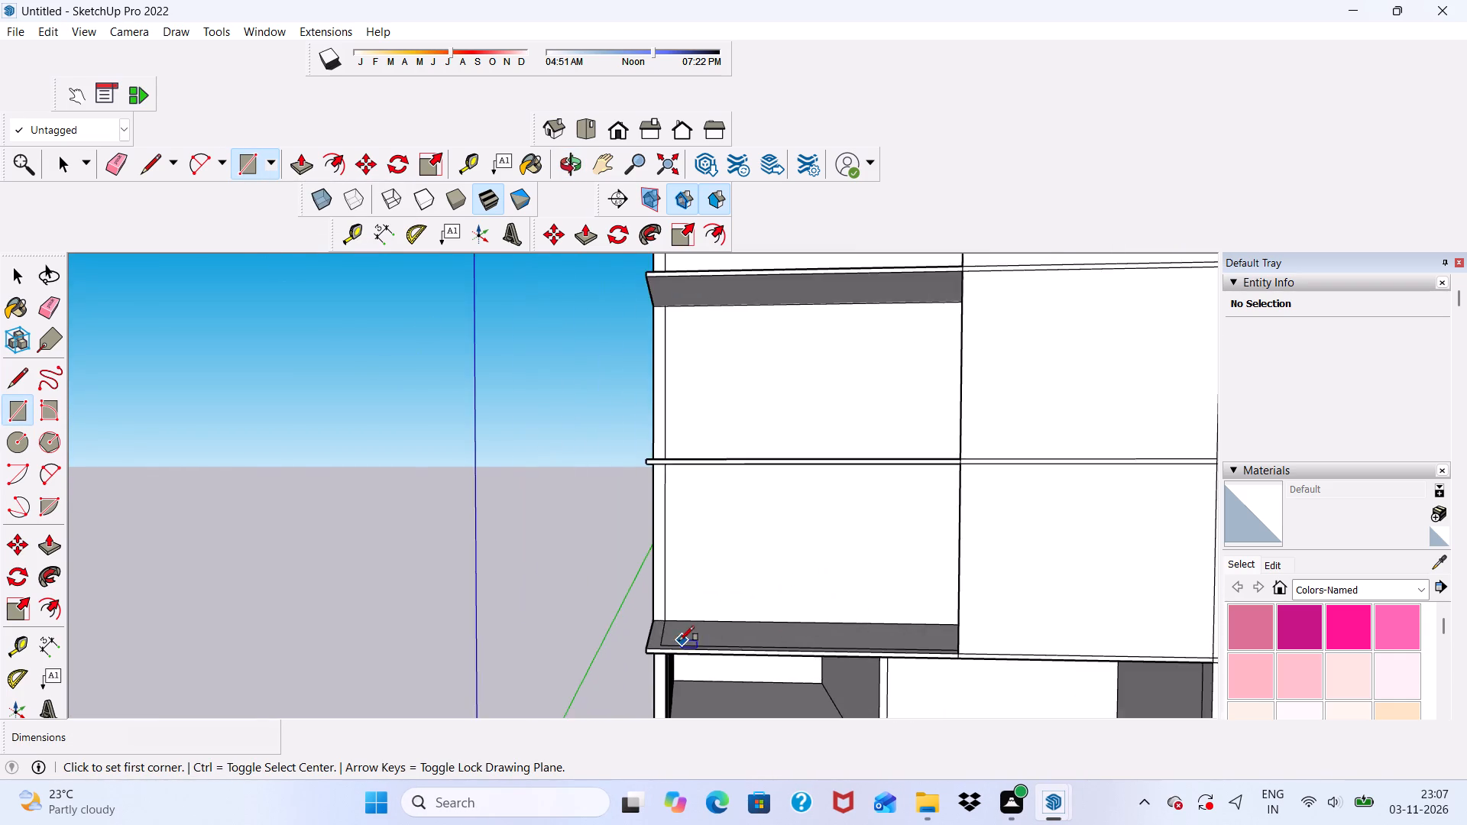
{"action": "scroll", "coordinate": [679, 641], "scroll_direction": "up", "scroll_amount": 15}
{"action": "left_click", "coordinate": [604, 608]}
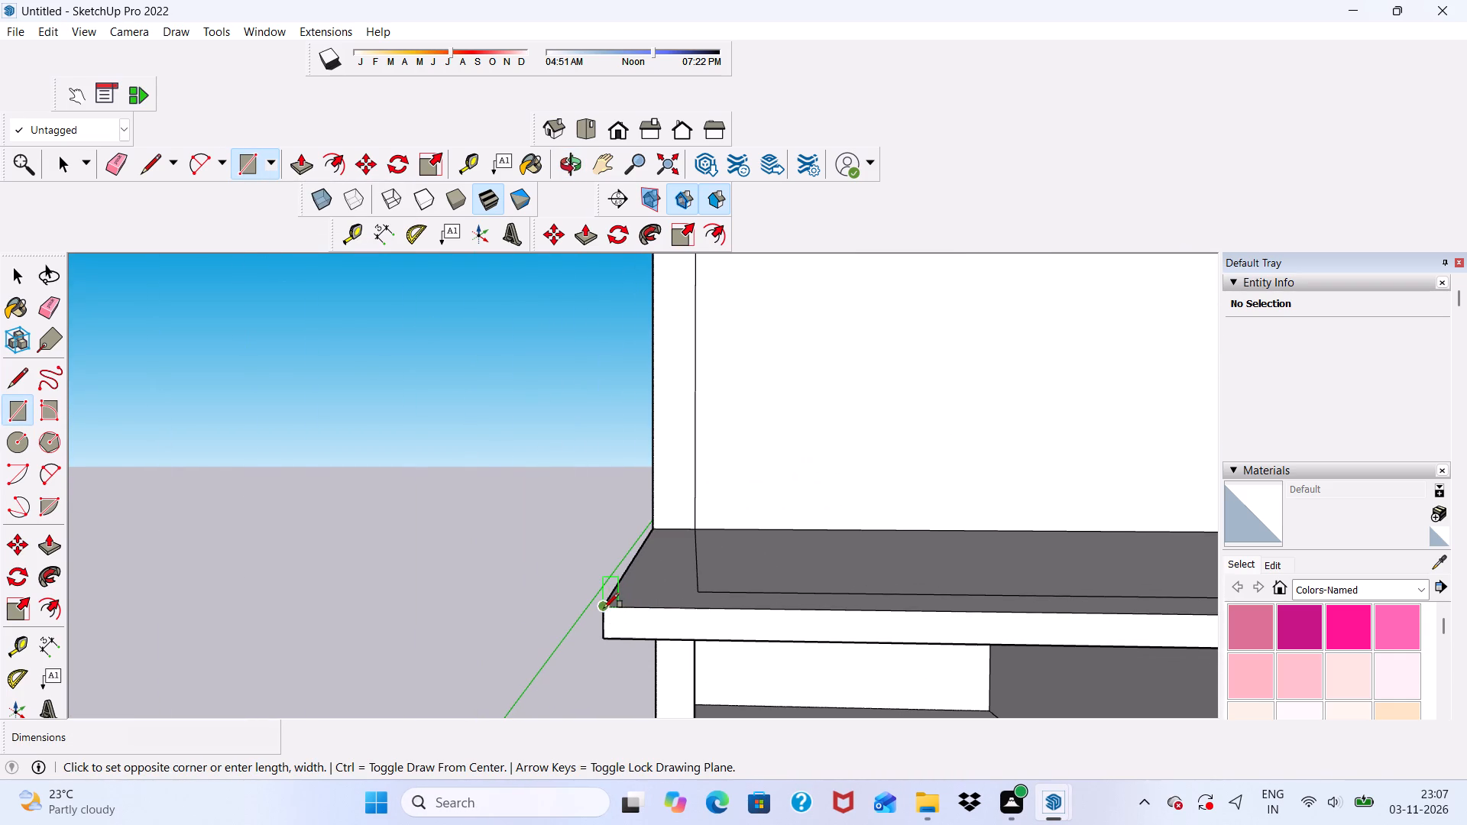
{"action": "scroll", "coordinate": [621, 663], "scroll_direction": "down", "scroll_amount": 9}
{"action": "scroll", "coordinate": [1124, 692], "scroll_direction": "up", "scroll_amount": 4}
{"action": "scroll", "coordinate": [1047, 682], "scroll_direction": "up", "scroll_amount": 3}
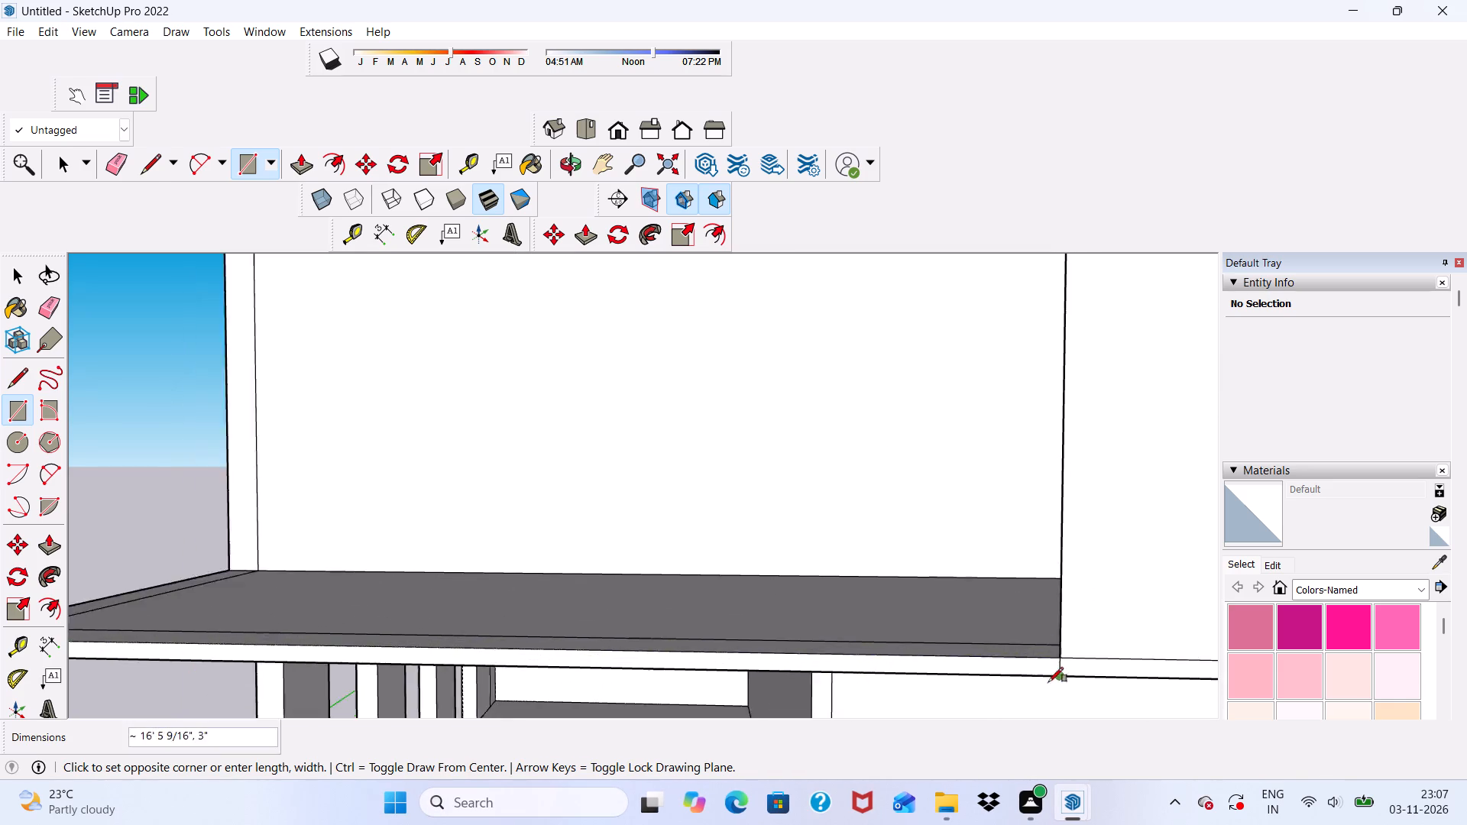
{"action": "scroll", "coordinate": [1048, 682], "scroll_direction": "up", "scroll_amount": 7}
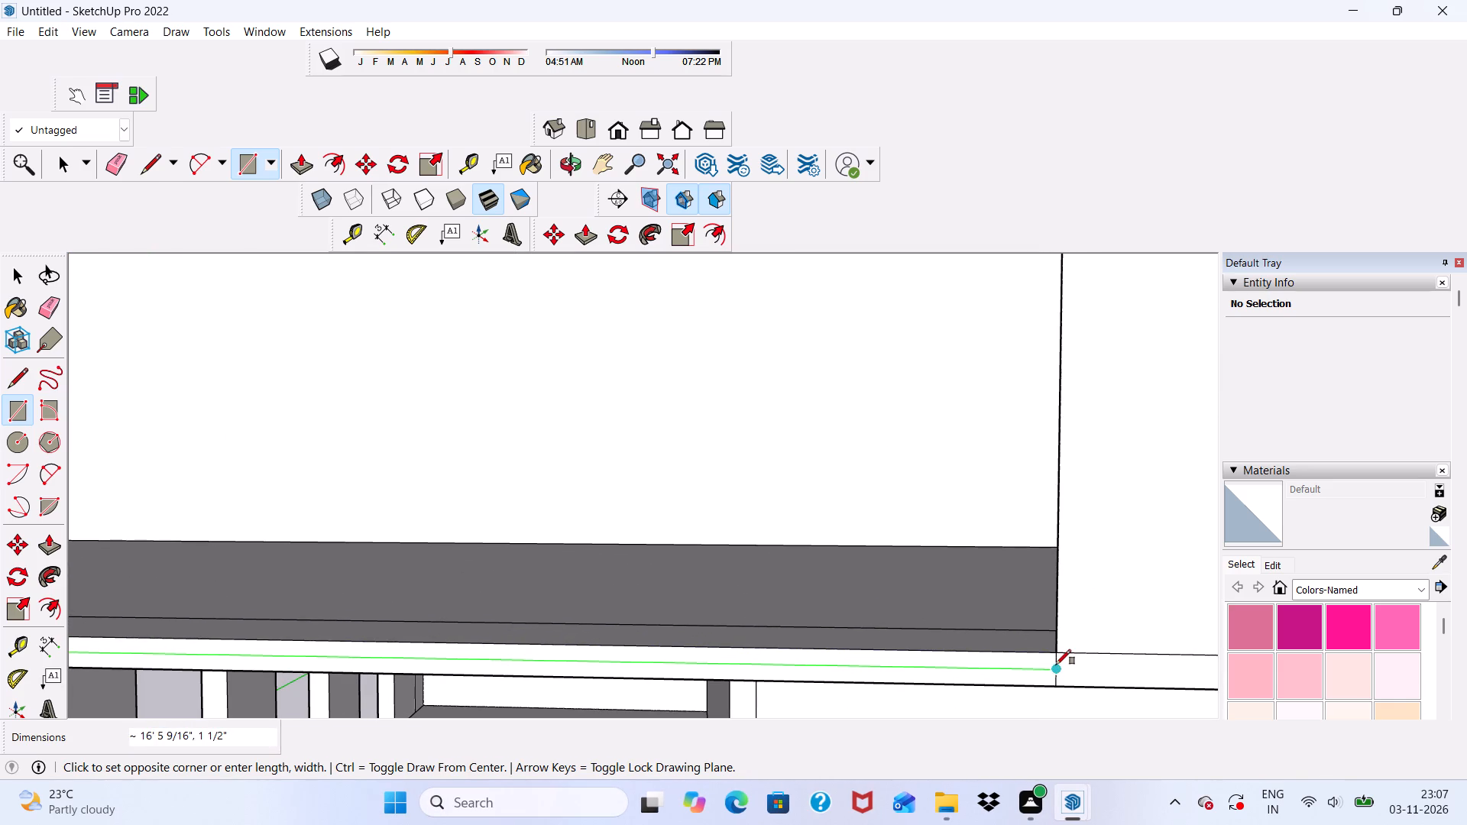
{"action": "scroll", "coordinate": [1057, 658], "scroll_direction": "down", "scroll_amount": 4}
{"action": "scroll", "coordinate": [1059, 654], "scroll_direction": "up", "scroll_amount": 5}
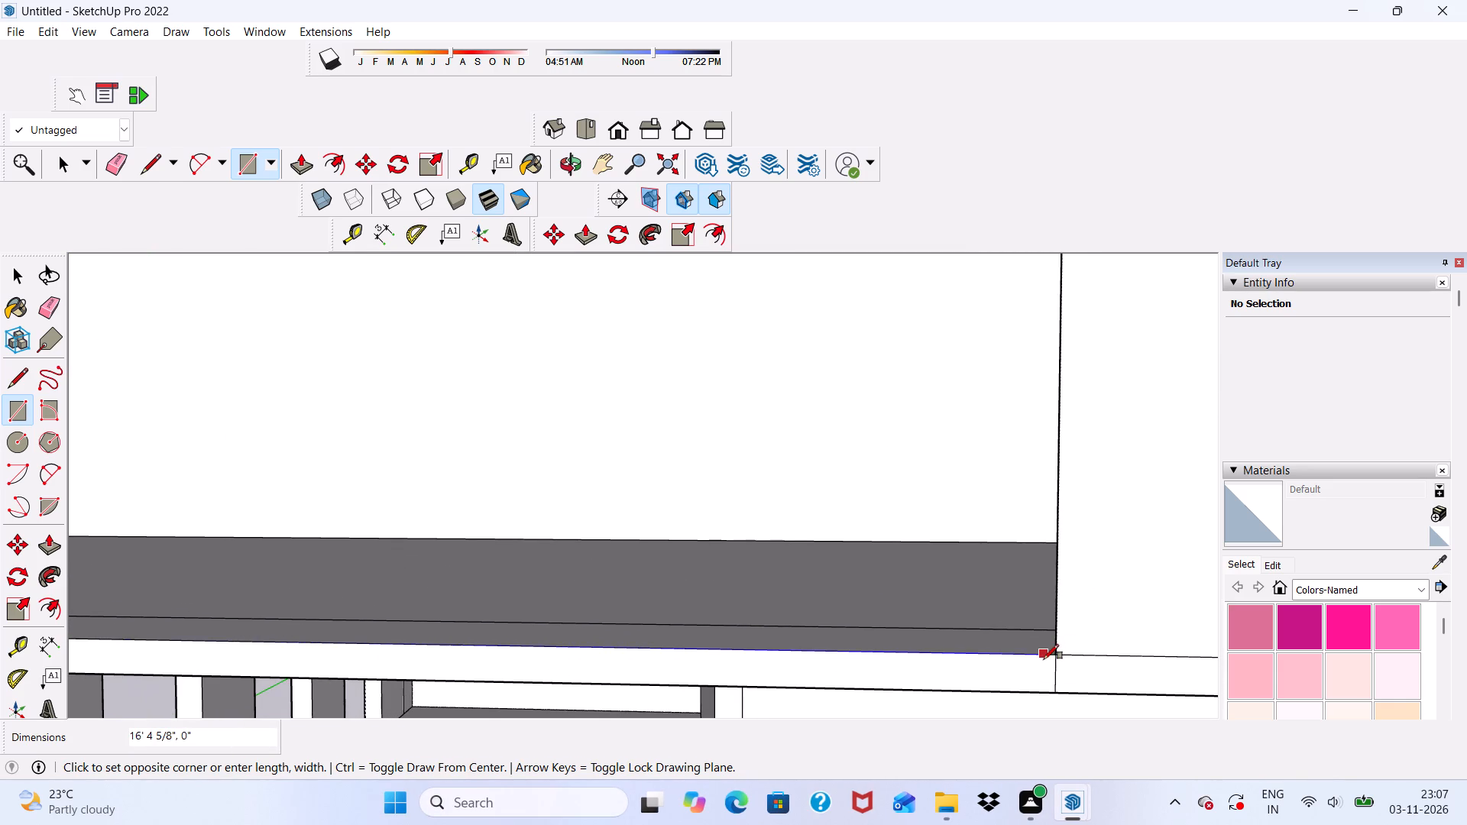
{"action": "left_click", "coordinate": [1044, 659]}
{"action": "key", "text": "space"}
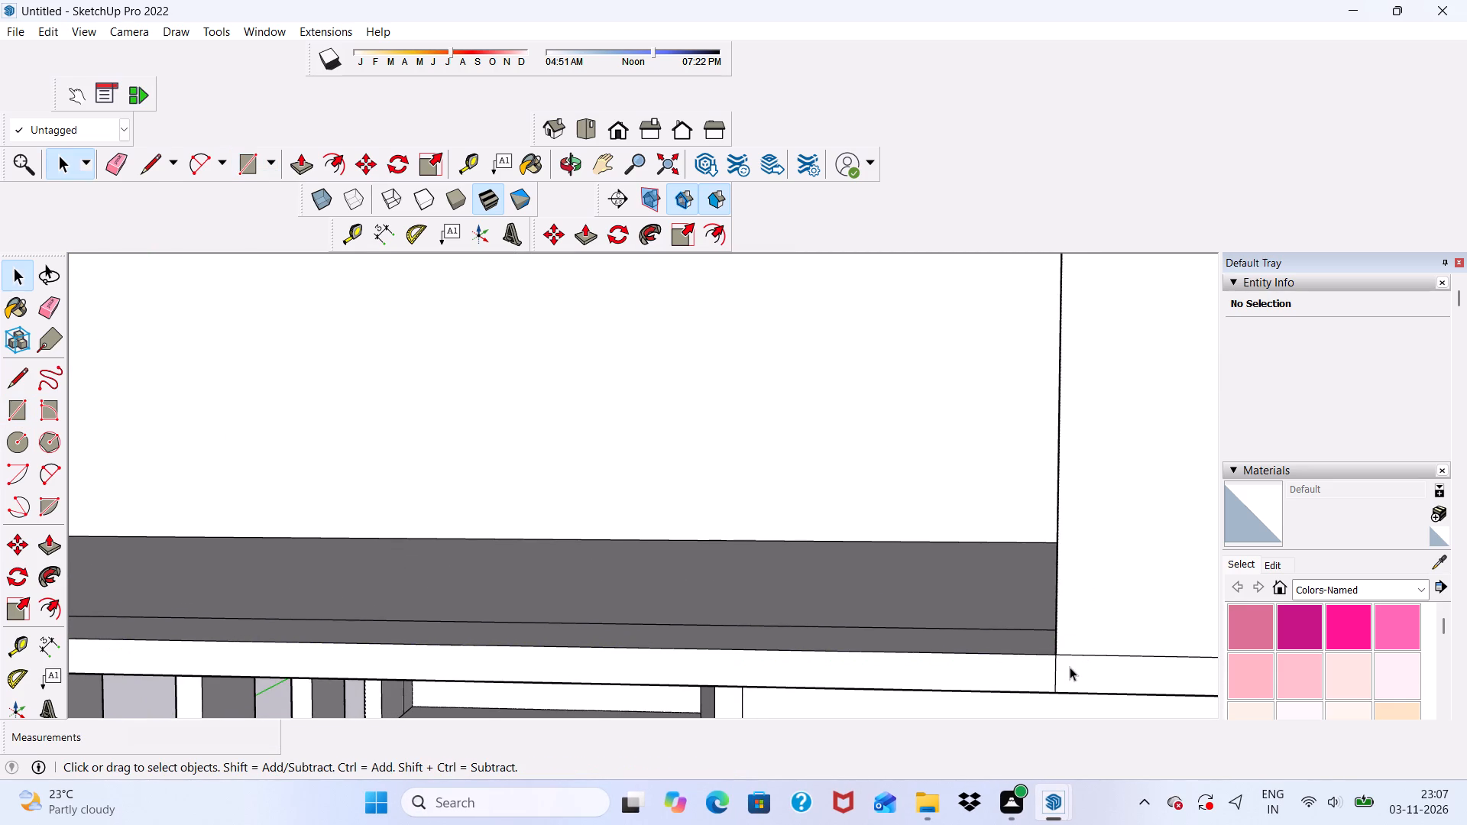
Push/Pull the front edge face of the first-floor slab's open section outward by 1'.
{"action": "scroll", "coordinate": [1070, 667], "scroll_direction": "up", "scroll_amount": 1}
{"action": "scroll", "coordinate": [980, 658], "scroll_direction": "up", "scroll_amount": 1}
{"action": "left_click", "coordinate": [980, 666]}
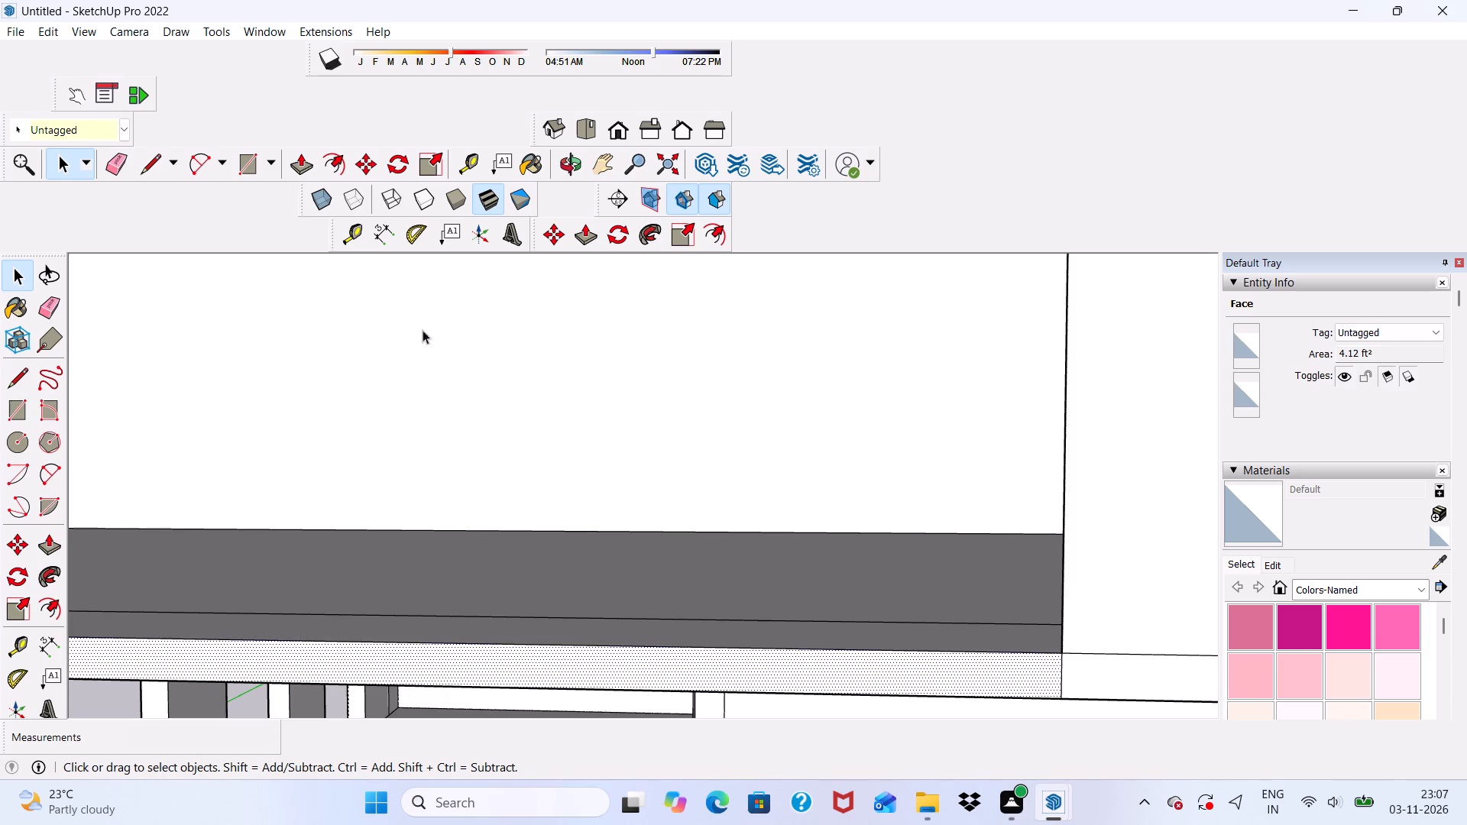
{"action": "left_click", "coordinate": [303, 163]}
{"action": "left_click", "coordinate": [795, 665]}
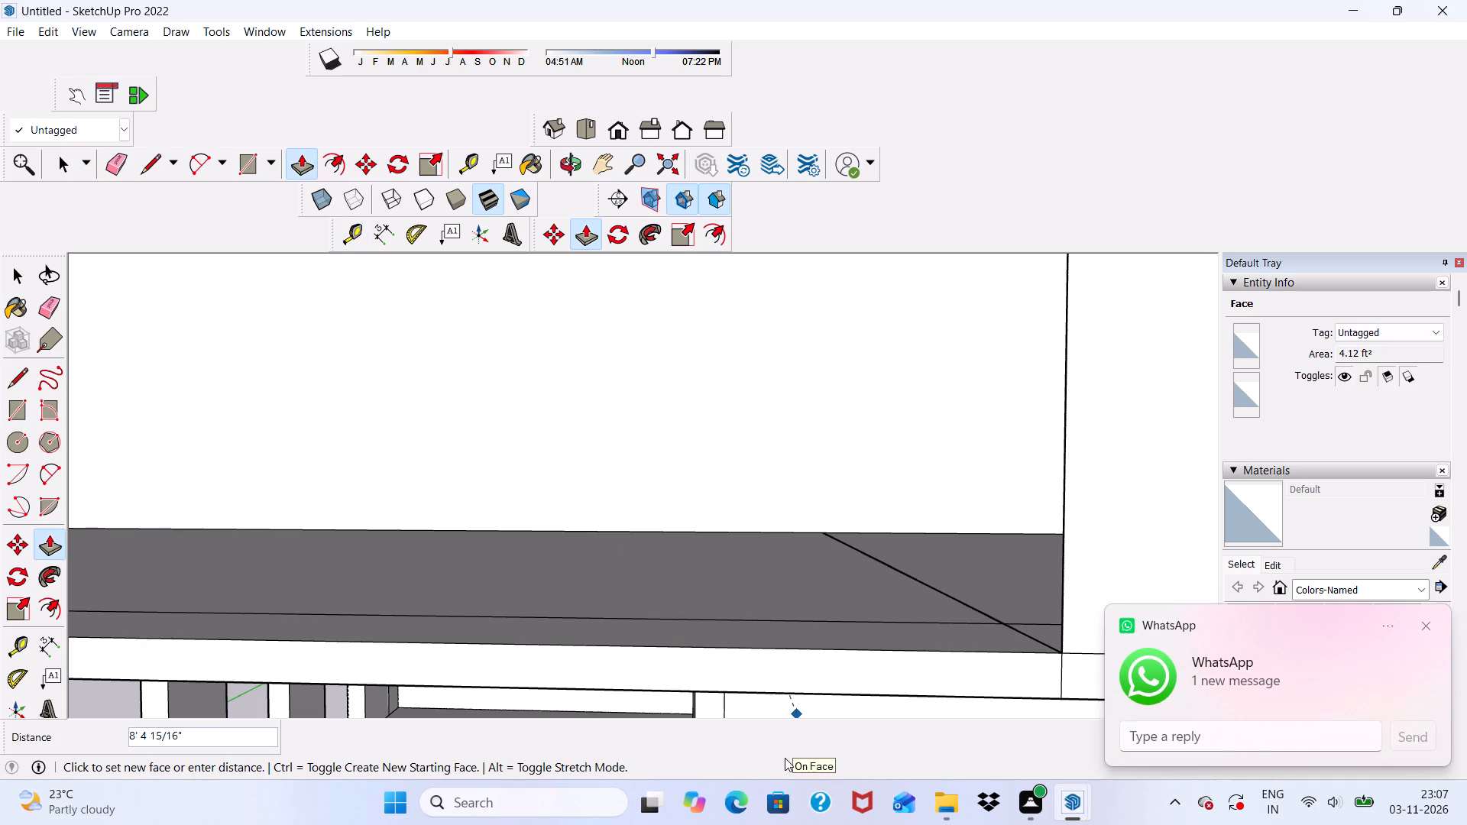
{"action": "type", "text": "1'"}
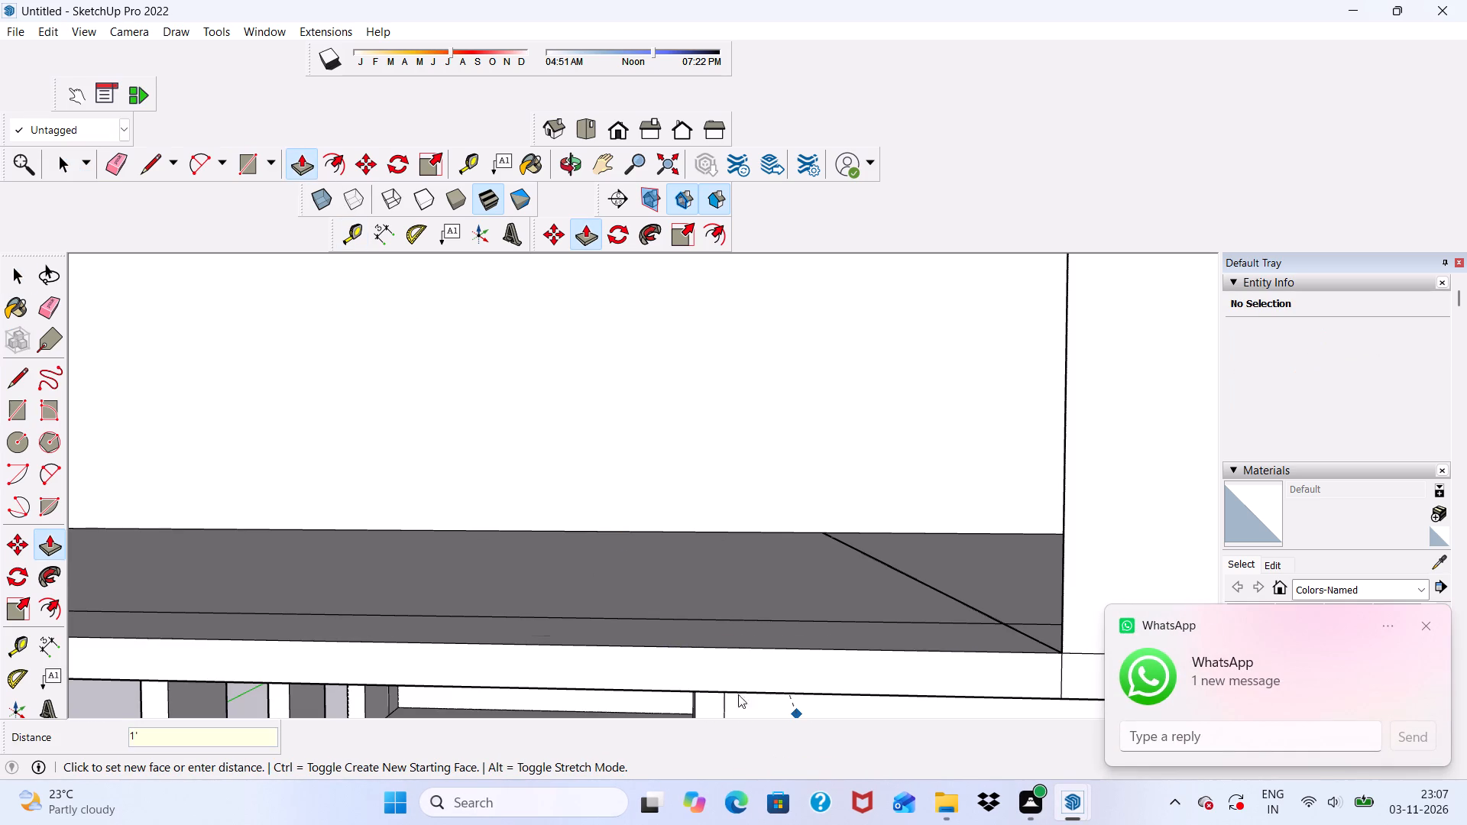
{"action": "scroll", "coordinate": [490, 480], "scroll_direction": "down", "scroll_amount": 5}
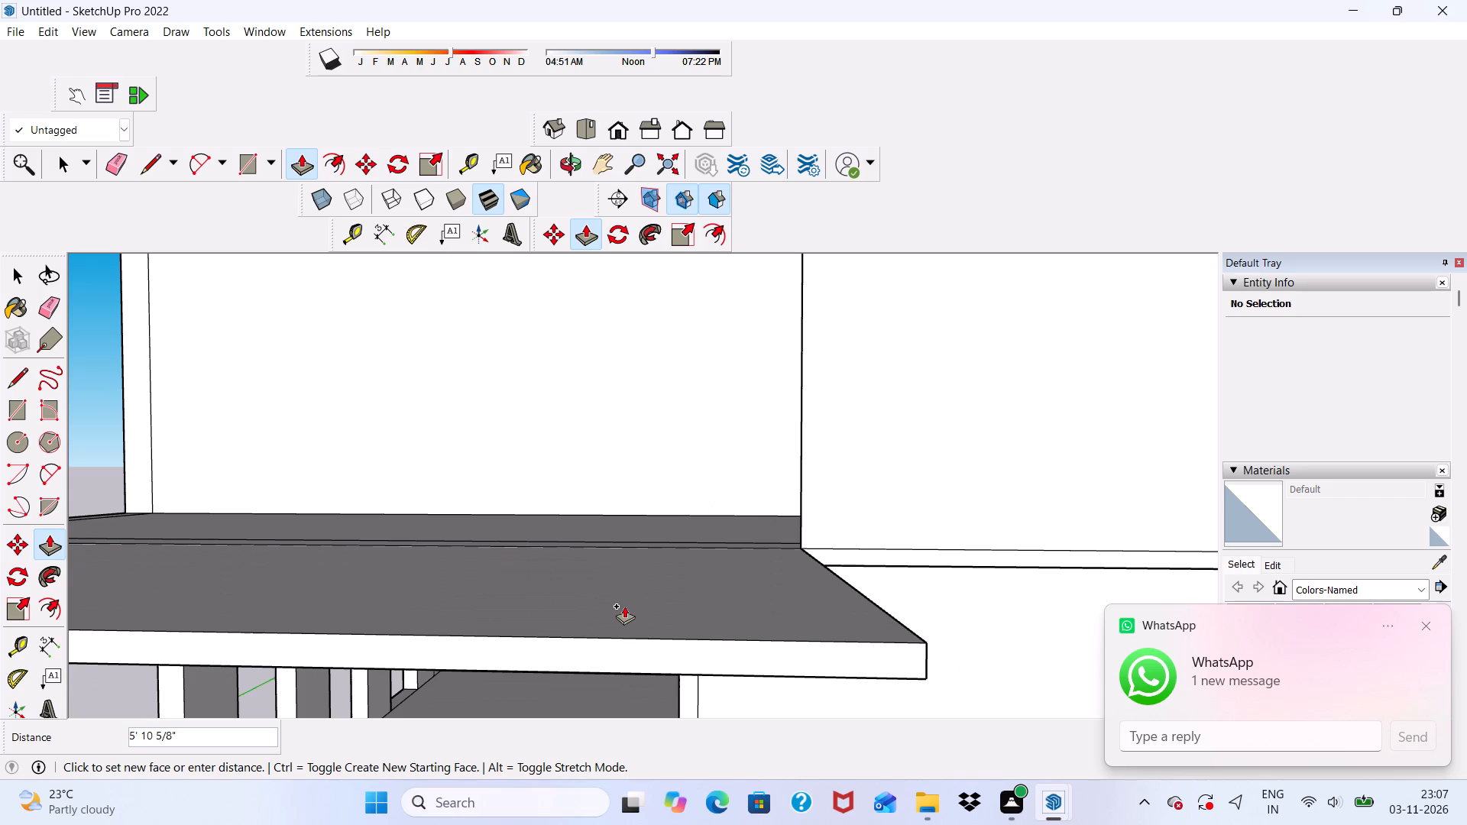
{"action": "type", "text": "1'"}
{"action": "key", "text": "Return"}
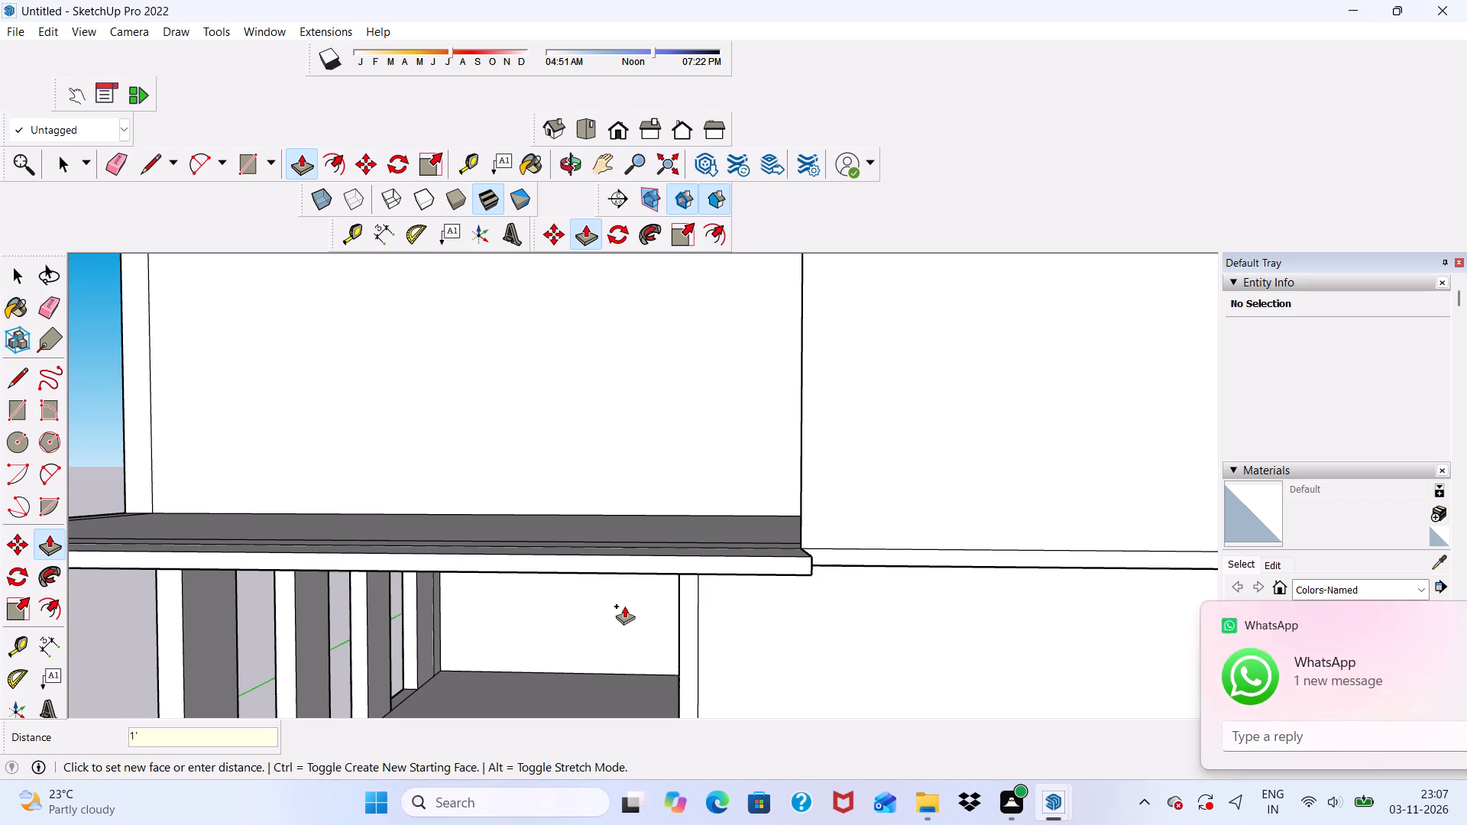
Draw a rectangle about 1' 3" by 1' on top of the slab extension, at its free outer corner.
{"action": "scroll", "coordinate": [650, 610], "scroll_direction": "down", "scroll_amount": 4}
{"action": "middle_click_drag", "start_coordinate": [780, 655], "coordinate": [879, 692]}
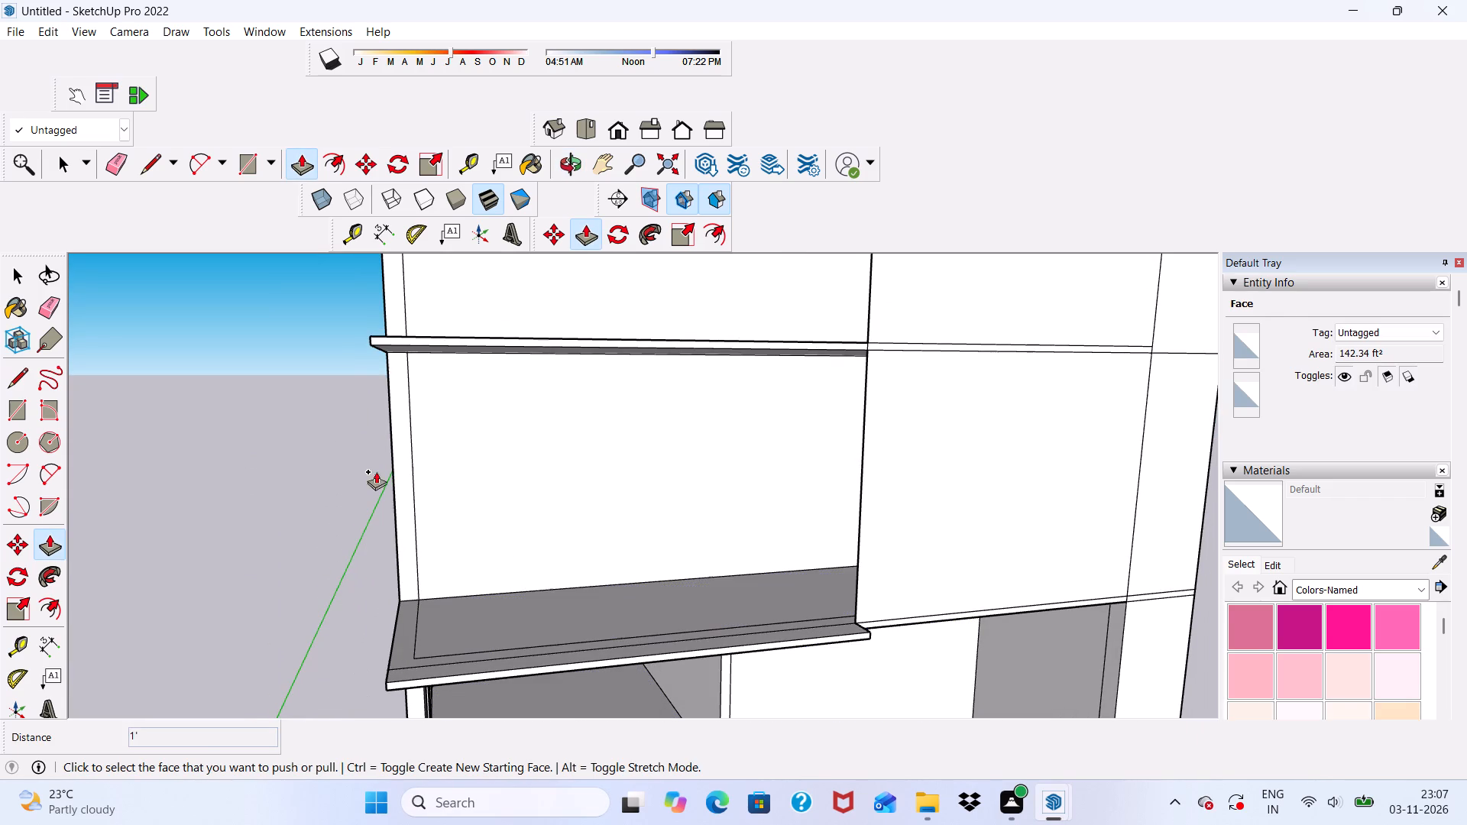
{"action": "left_click", "coordinate": [241, 159]}
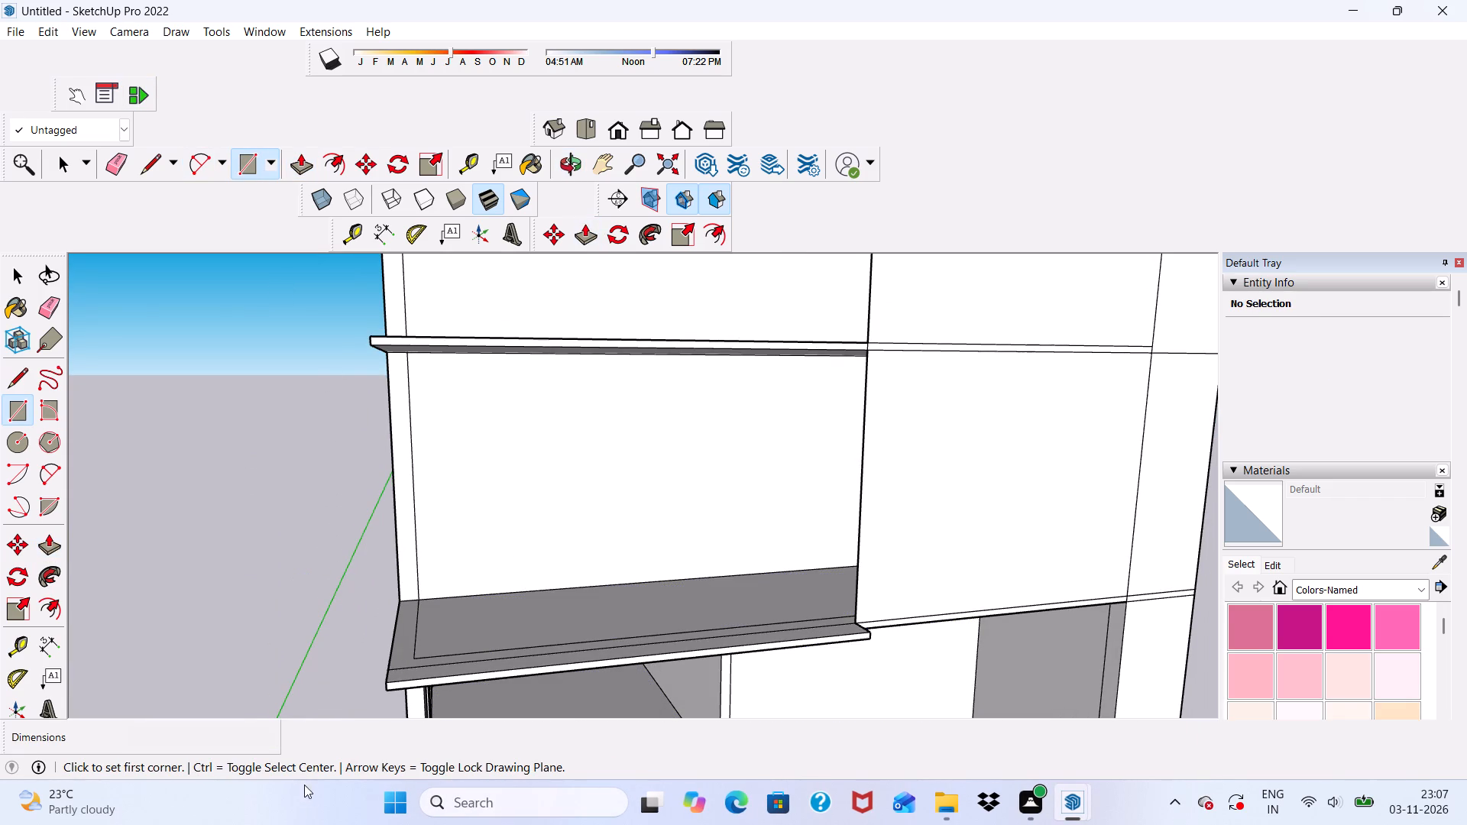
{"action": "scroll", "coordinate": [402, 733], "scroll_direction": "up", "scroll_amount": 4}
{"action": "left_click", "coordinate": [378, 668]}
{"action": "scroll", "coordinate": [436, 646], "scroll_direction": "up", "scroll_amount": 1}
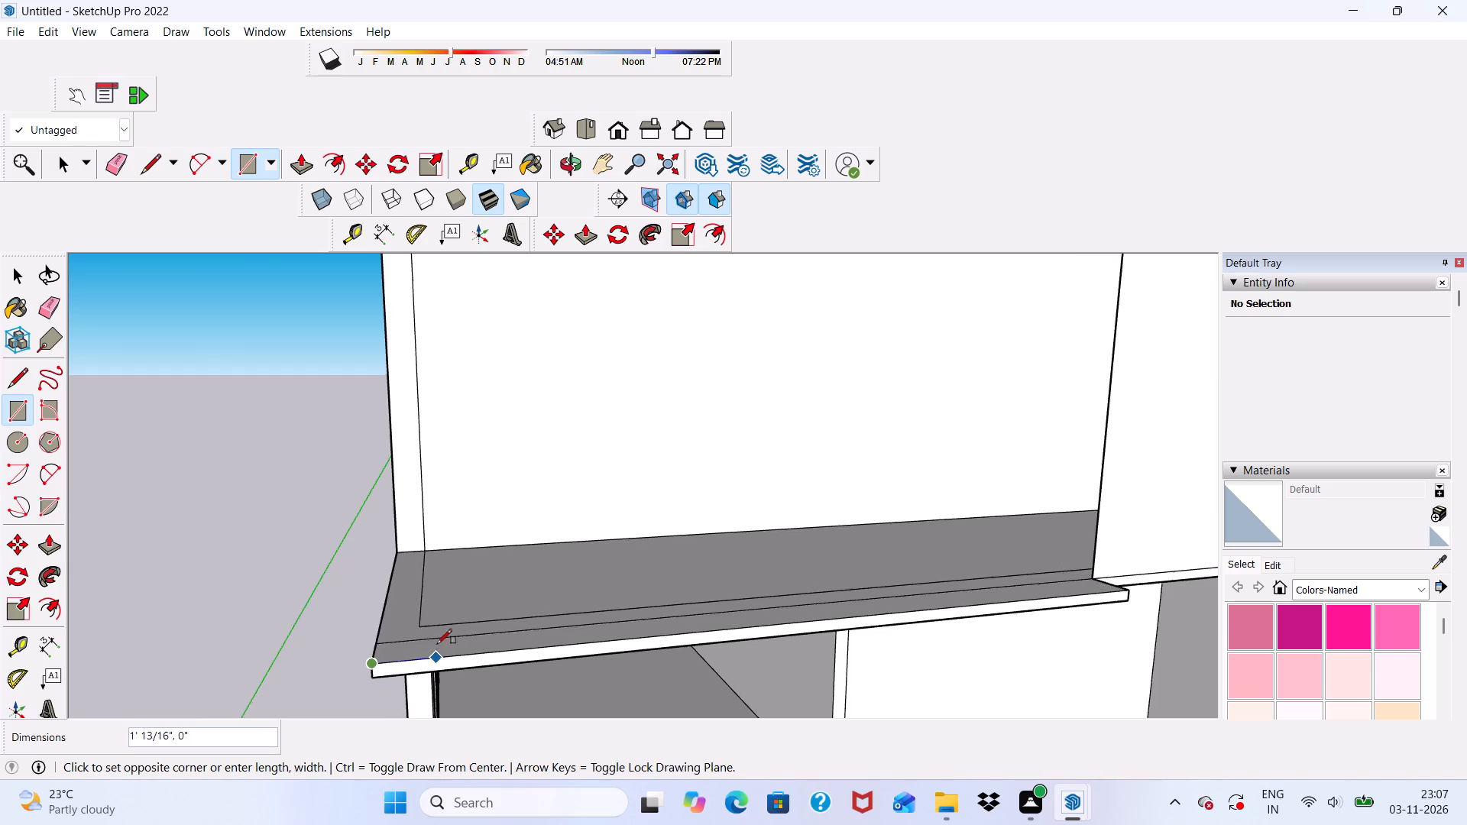
{"action": "scroll", "coordinate": [437, 644], "scroll_direction": "up", "scroll_amount": 4}
{"action": "left_click", "coordinate": [452, 636]}
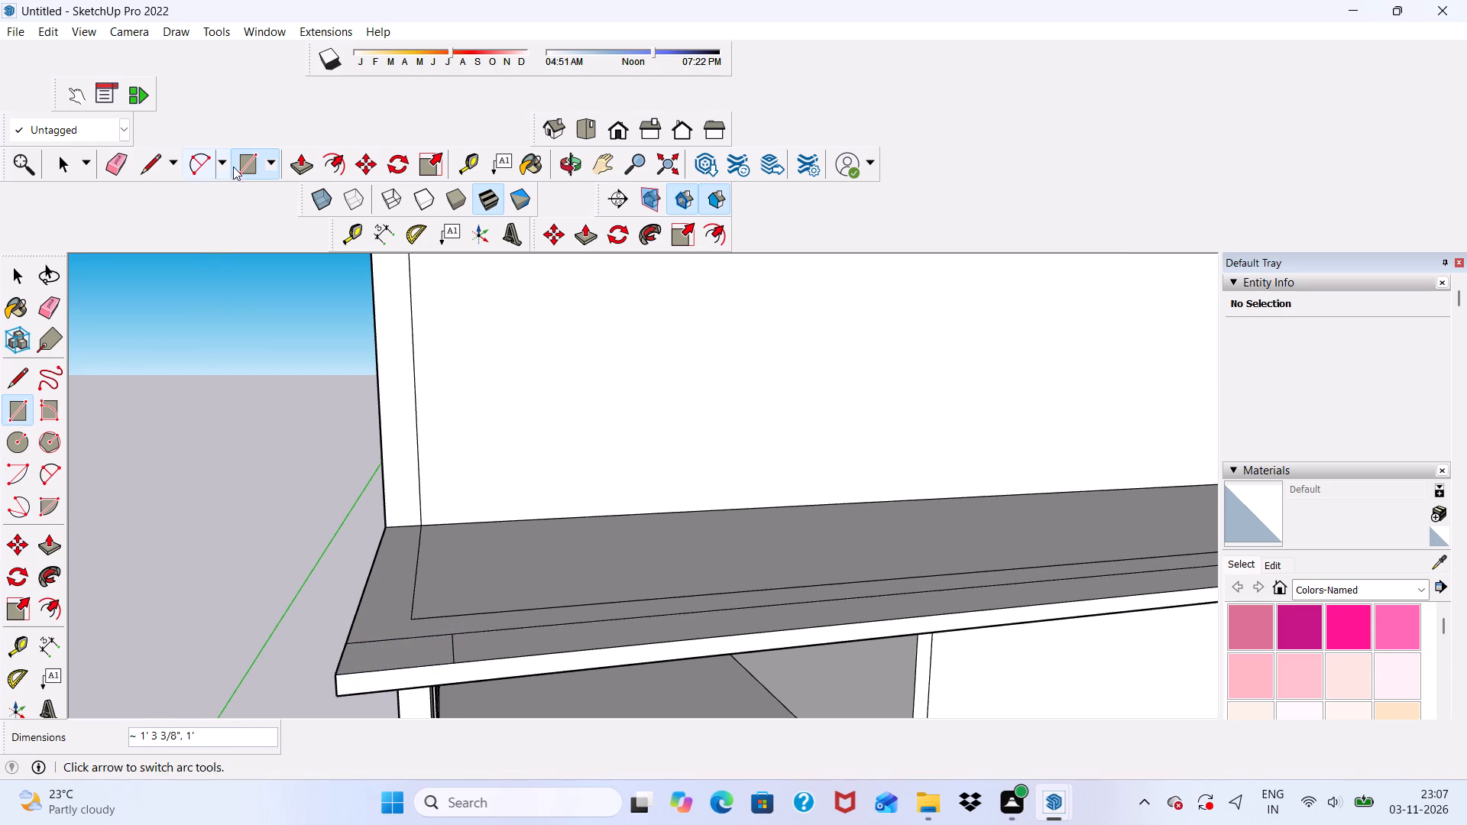
Push/Pull the small corner rectangle up by about 10' 3" to the level of the slab above, forming a column.
{"action": "left_click", "coordinate": [291, 156]}
{"action": "scroll", "coordinate": [328, 466], "scroll_direction": "up", "scroll_amount": 1}
{"action": "scroll", "coordinate": [390, 623], "scroll_direction": "down", "scroll_amount": 4}
{"action": "scroll", "coordinate": [446, 670], "scroll_direction": "up", "scroll_amount": 2}
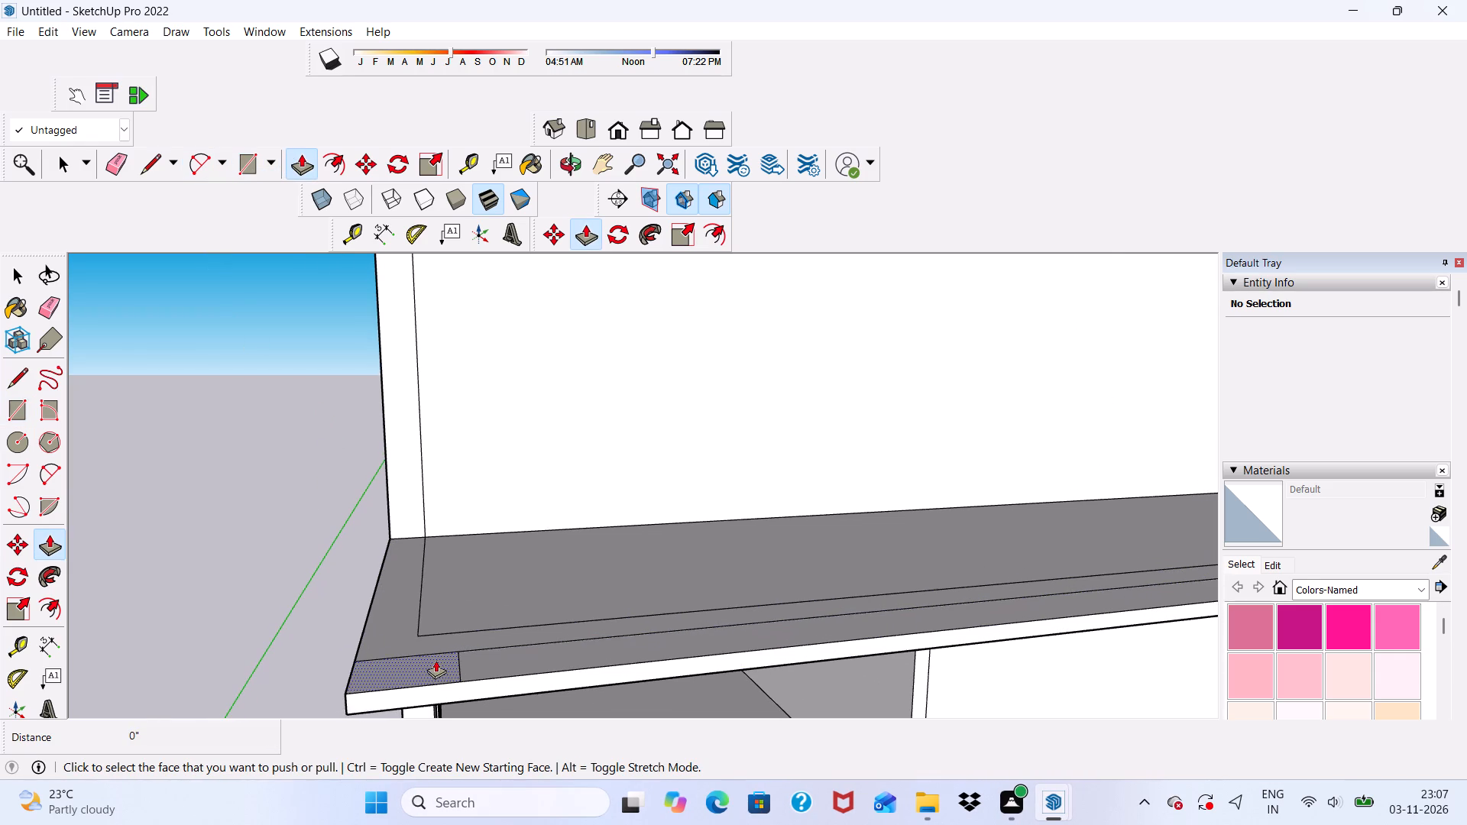
{"action": "left_click", "coordinate": [433, 663]}
{"action": "scroll", "coordinate": [403, 493], "scroll_direction": "down", "scroll_amount": 2}
{"action": "scroll", "coordinate": [410, 598], "scroll_direction": "up", "scroll_amount": 3}
{"action": "left_click", "coordinate": [393, 637]}
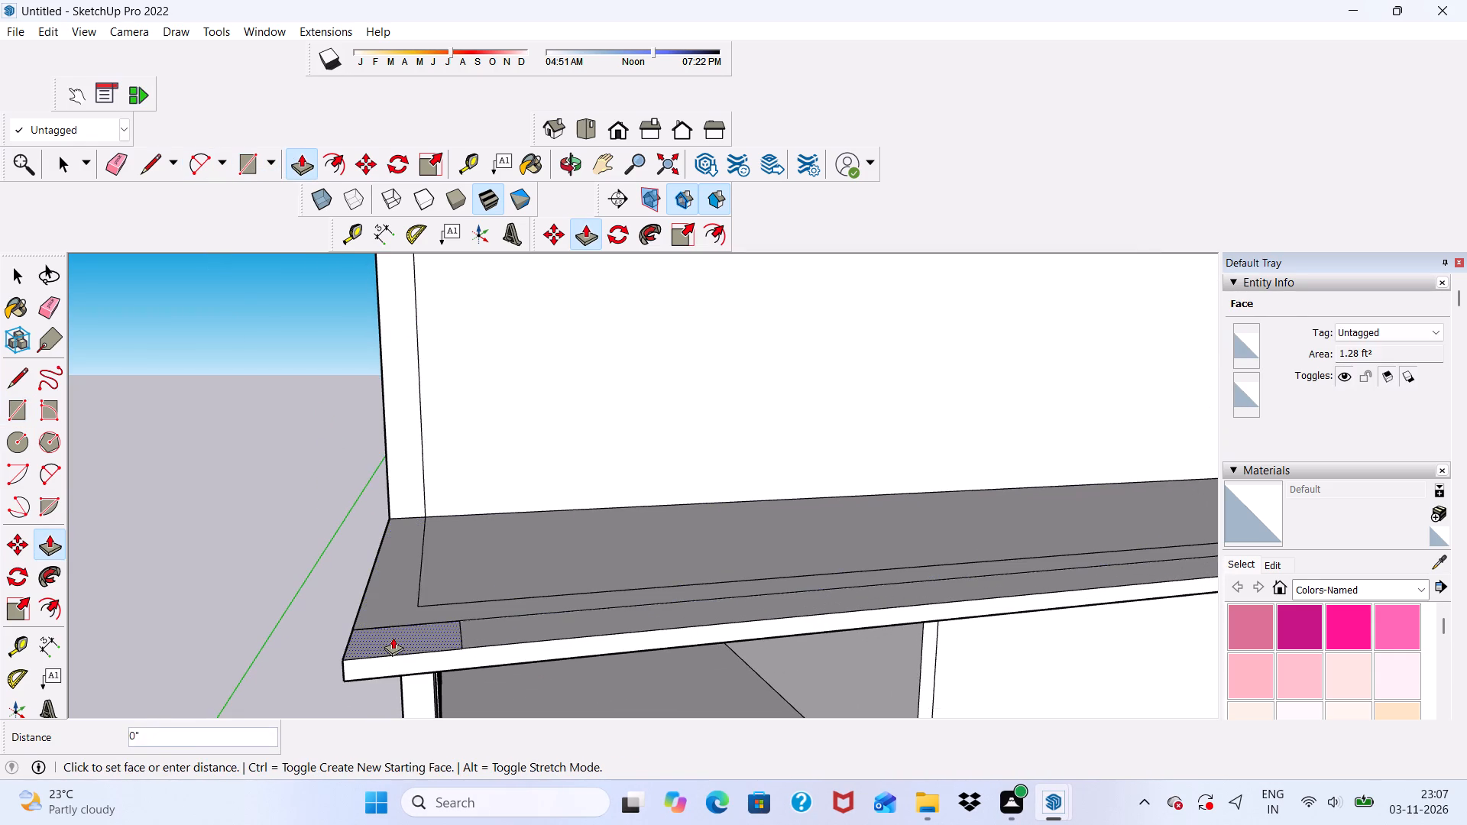
{"action": "scroll", "coordinate": [353, 516], "scroll_direction": "down", "scroll_amount": 15}
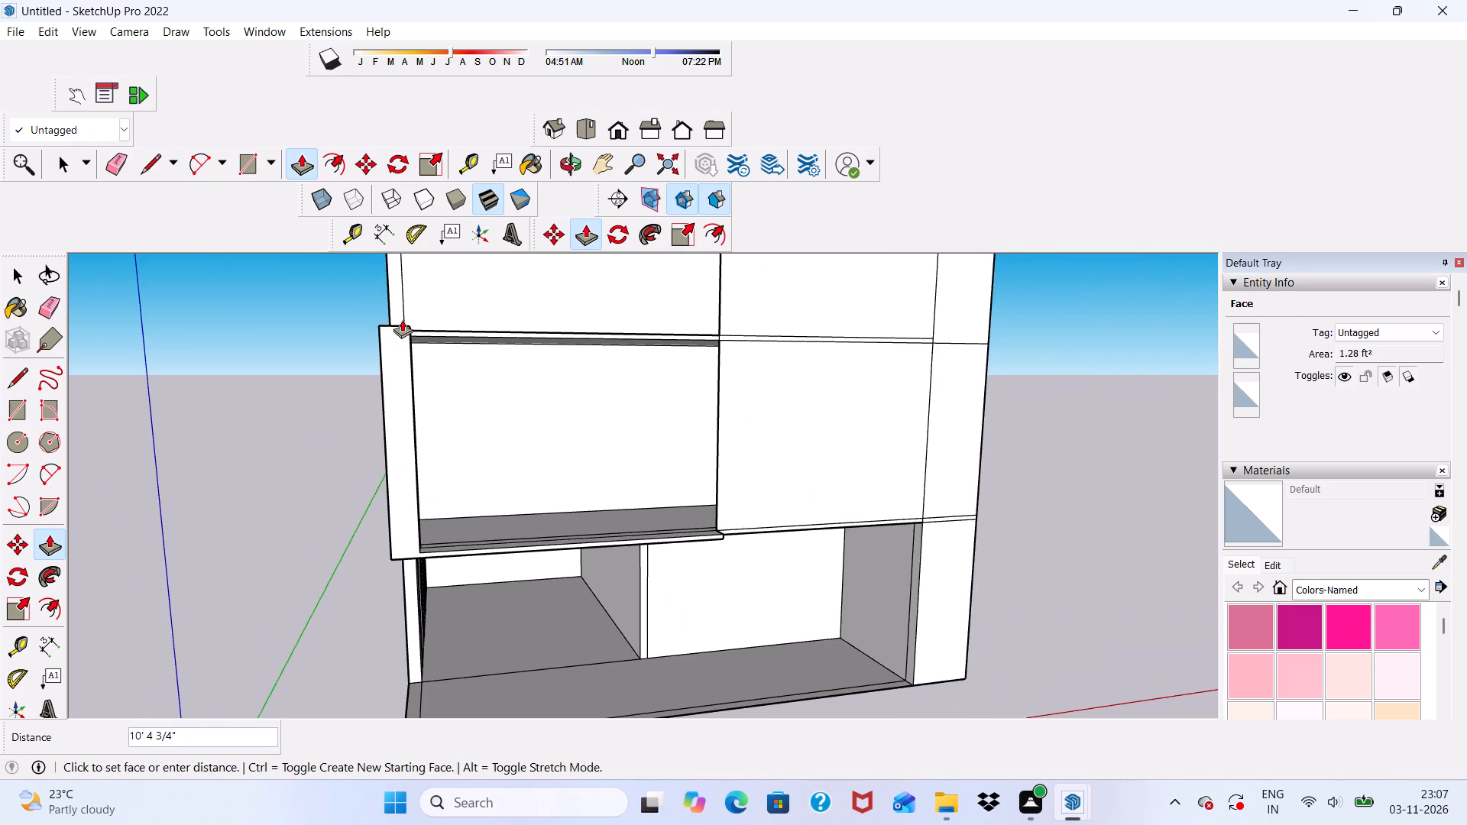
{"action": "scroll", "coordinate": [402, 317], "scroll_direction": "up", "scroll_amount": 11}
{"action": "left_click", "coordinate": [427, 336]}
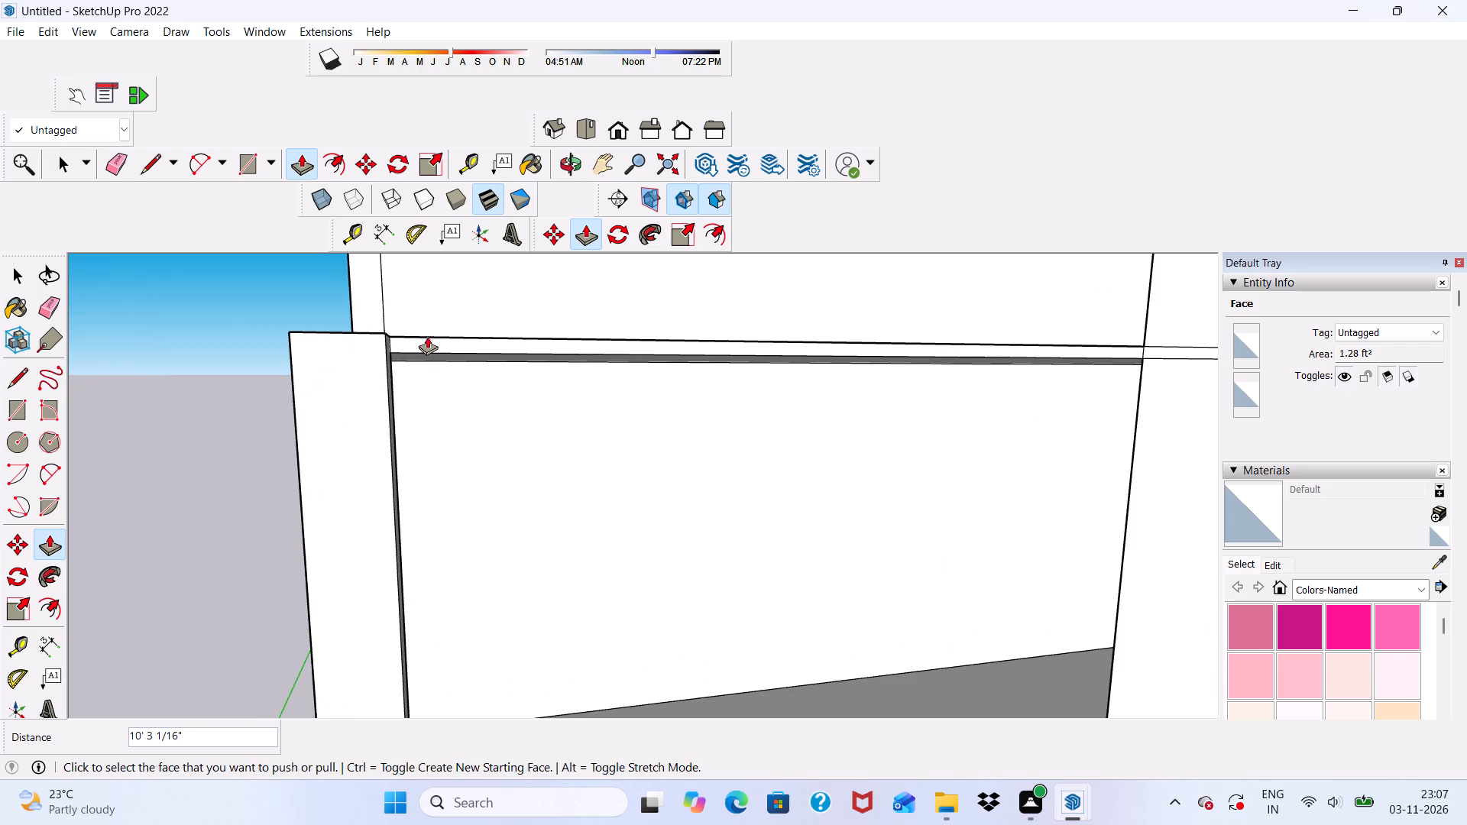
{"action": "middle_click_drag", "start_coordinate": [427, 336], "coordinate": [406, 369]}
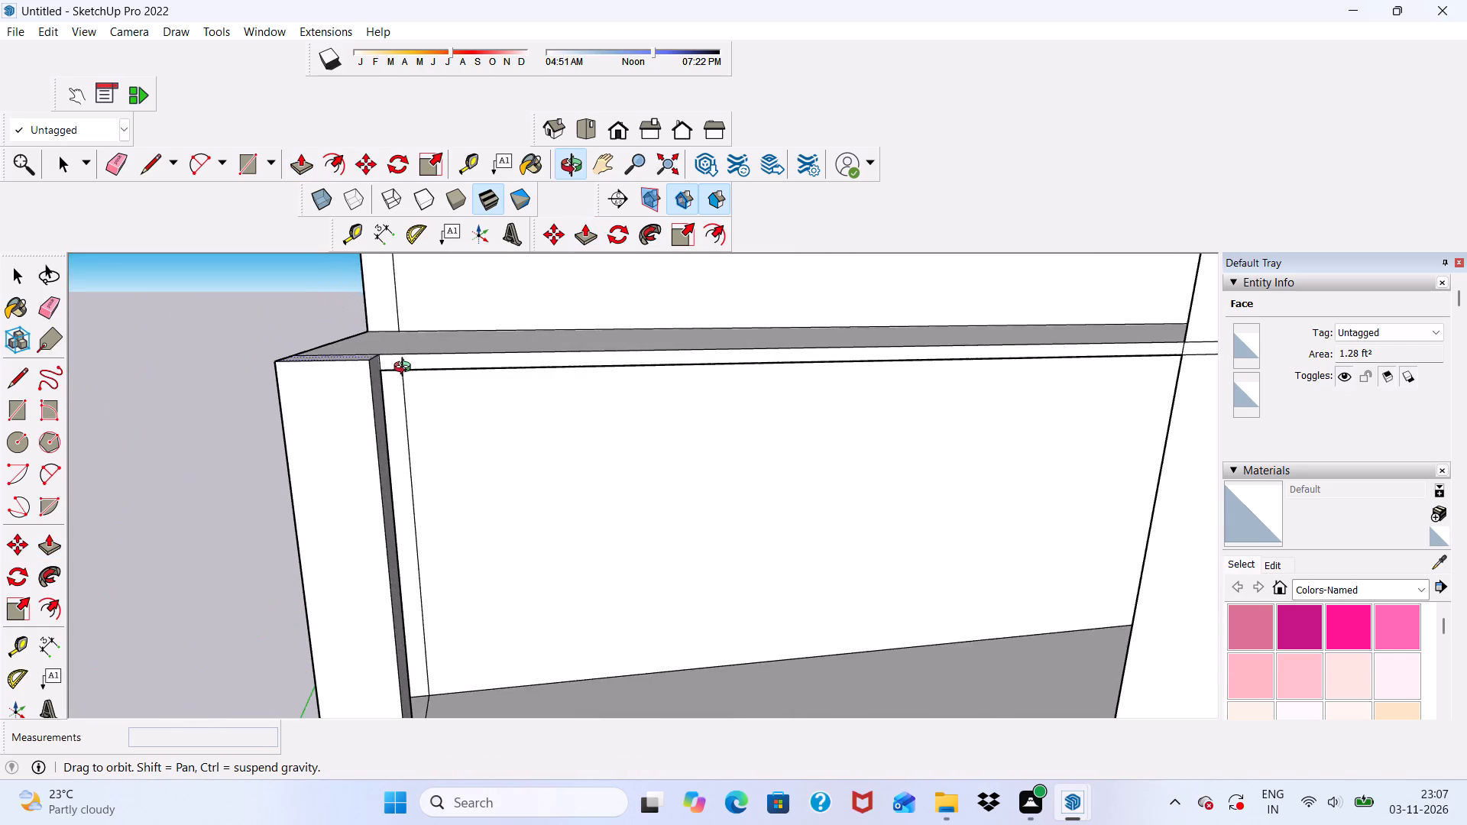
{"action": "middle_click_drag", "start_coordinate": [406, 369], "coordinate": [200, 395]}
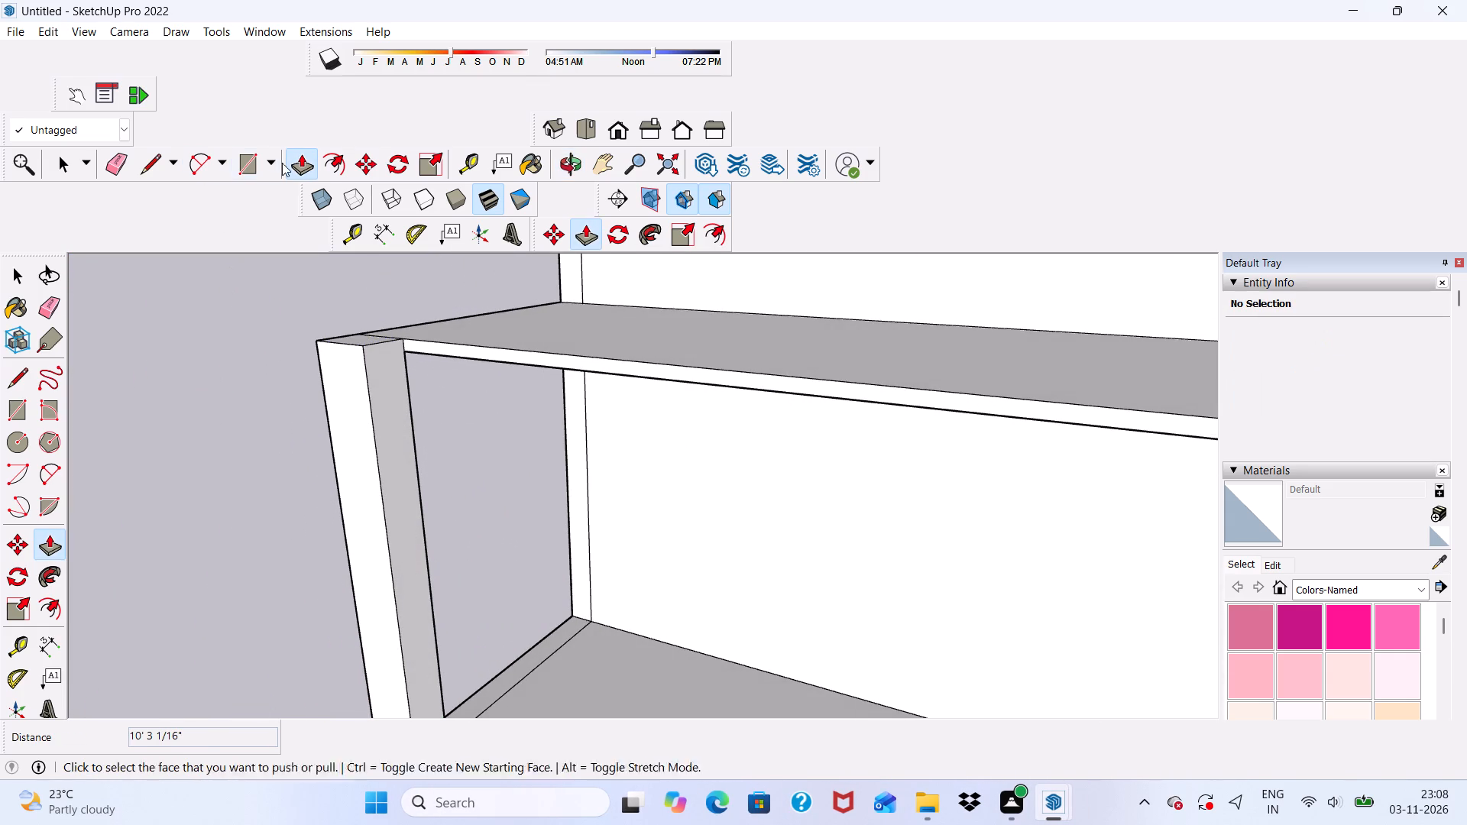
Draw a rectangle 1' by about 9 1/4" at the top of the corner column's inner side face.
{"action": "left_click", "coordinate": [234, 165]}
{"action": "scroll", "coordinate": [339, 384], "scroll_direction": "up", "scroll_amount": 4}
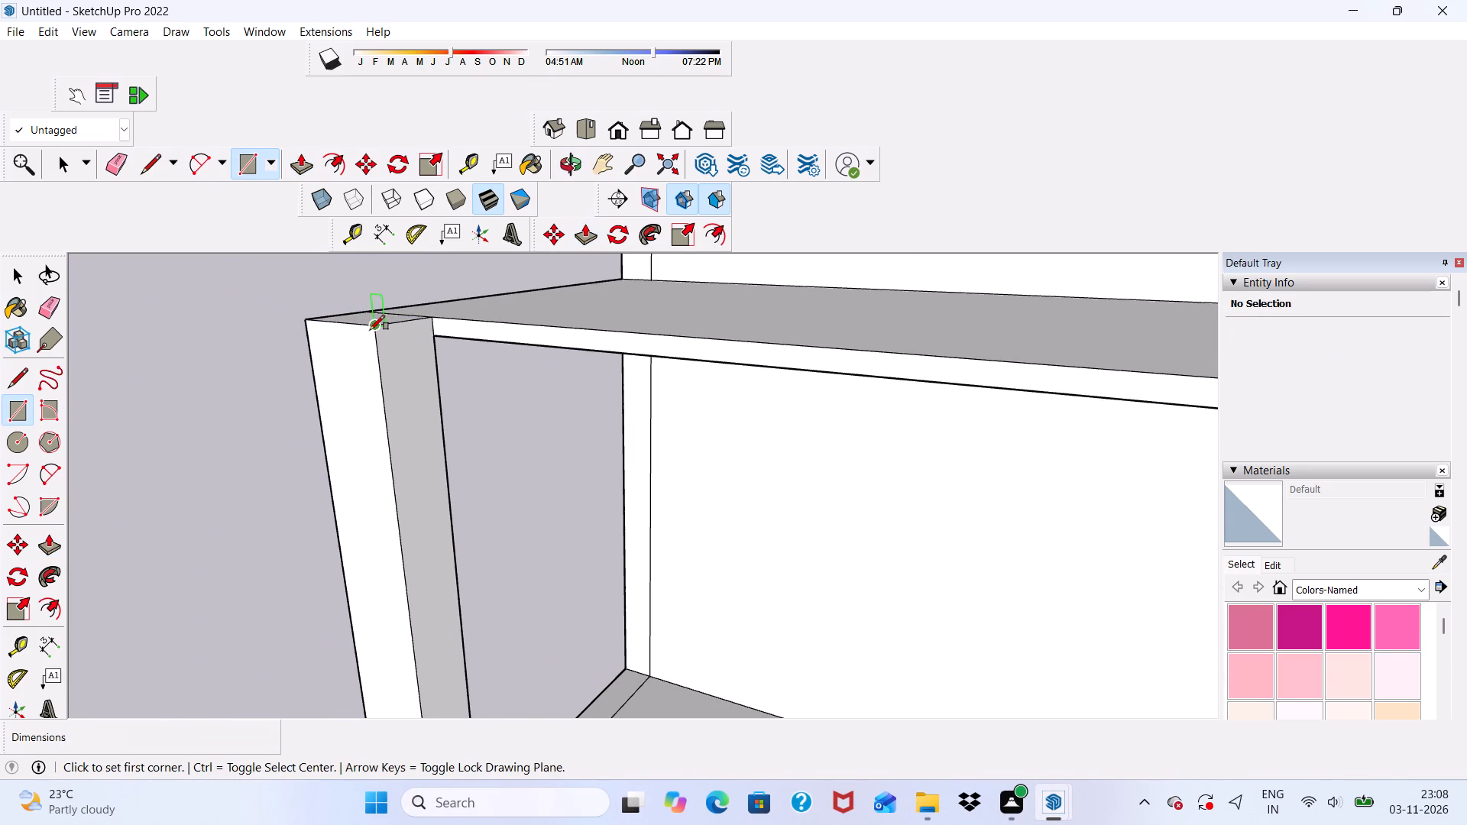
{"action": "left_click", "coordinate": [370, 330]}
{"action": "scroll", "coordinate": [410, 400], "scroll_direction": "up", "scroll_amount": 4}
{"action": "left_click", "coordinate": [445, 364]}
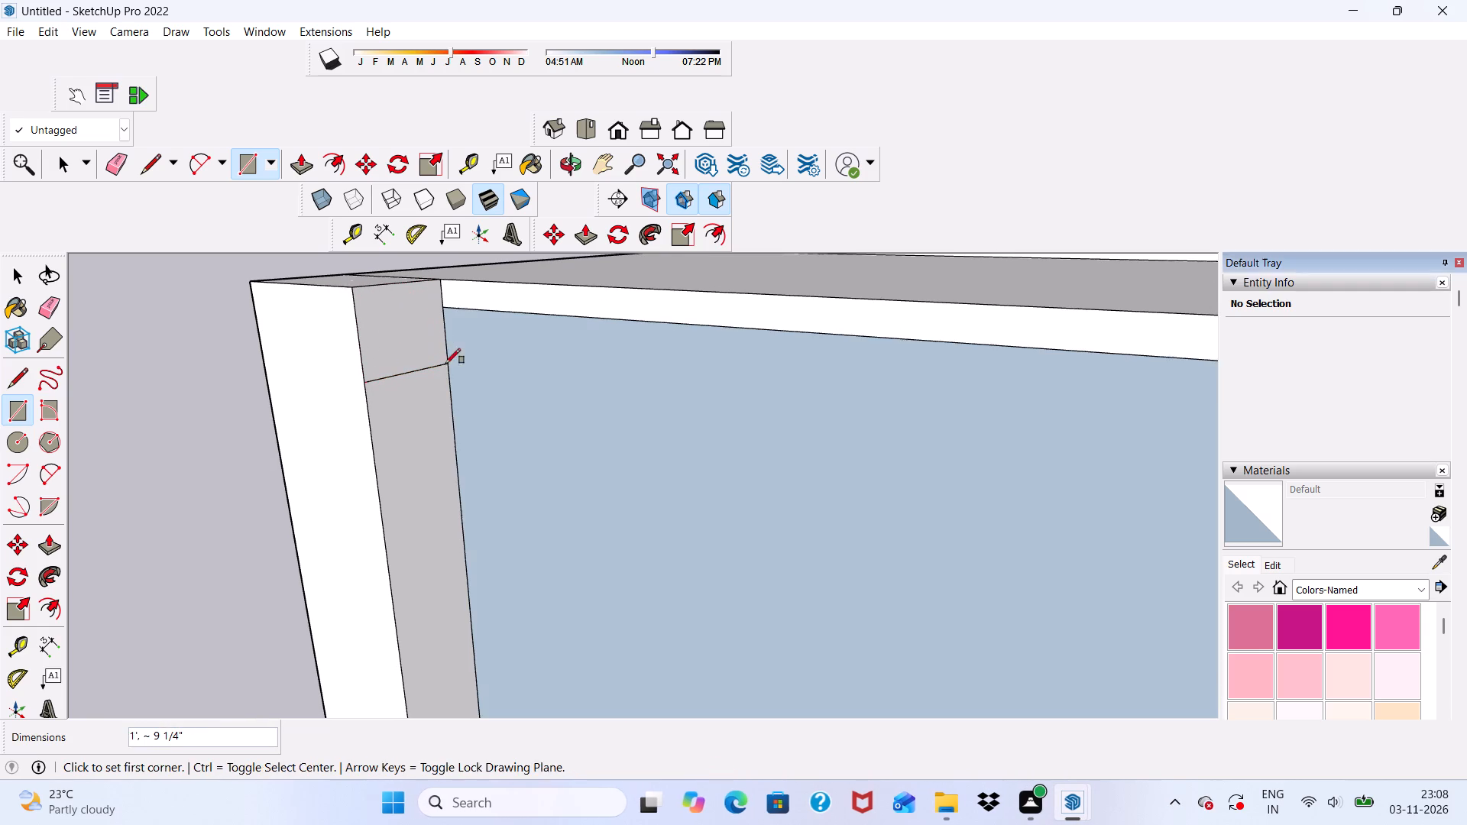
Delete the stray face closing the side opening between the corner column and the building.
{"action": "key", "text": "space"}
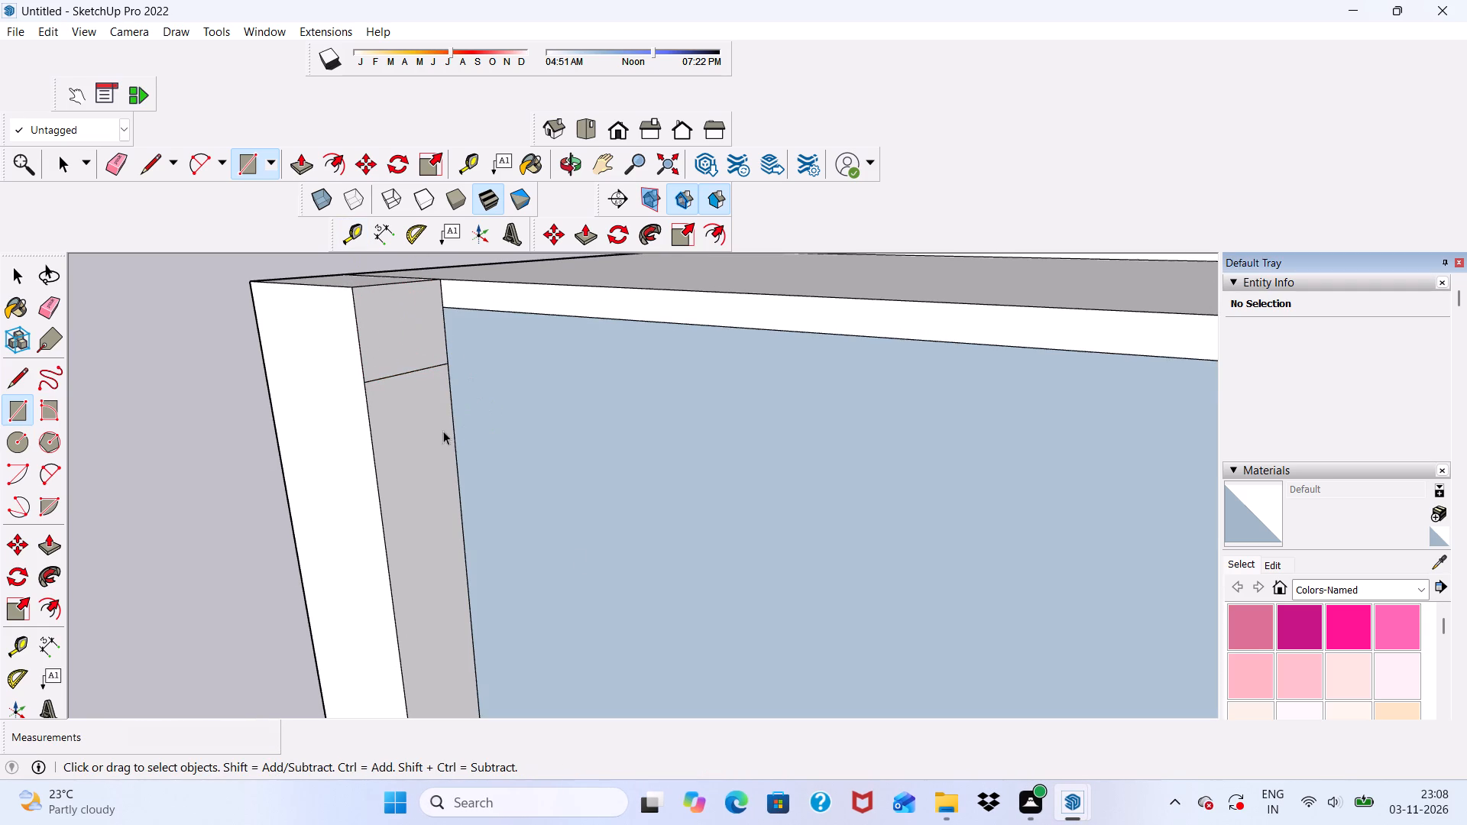
{"action": "left_click", "coordinate": [614, 534]}
{"action": "key", "text": "Delete"}
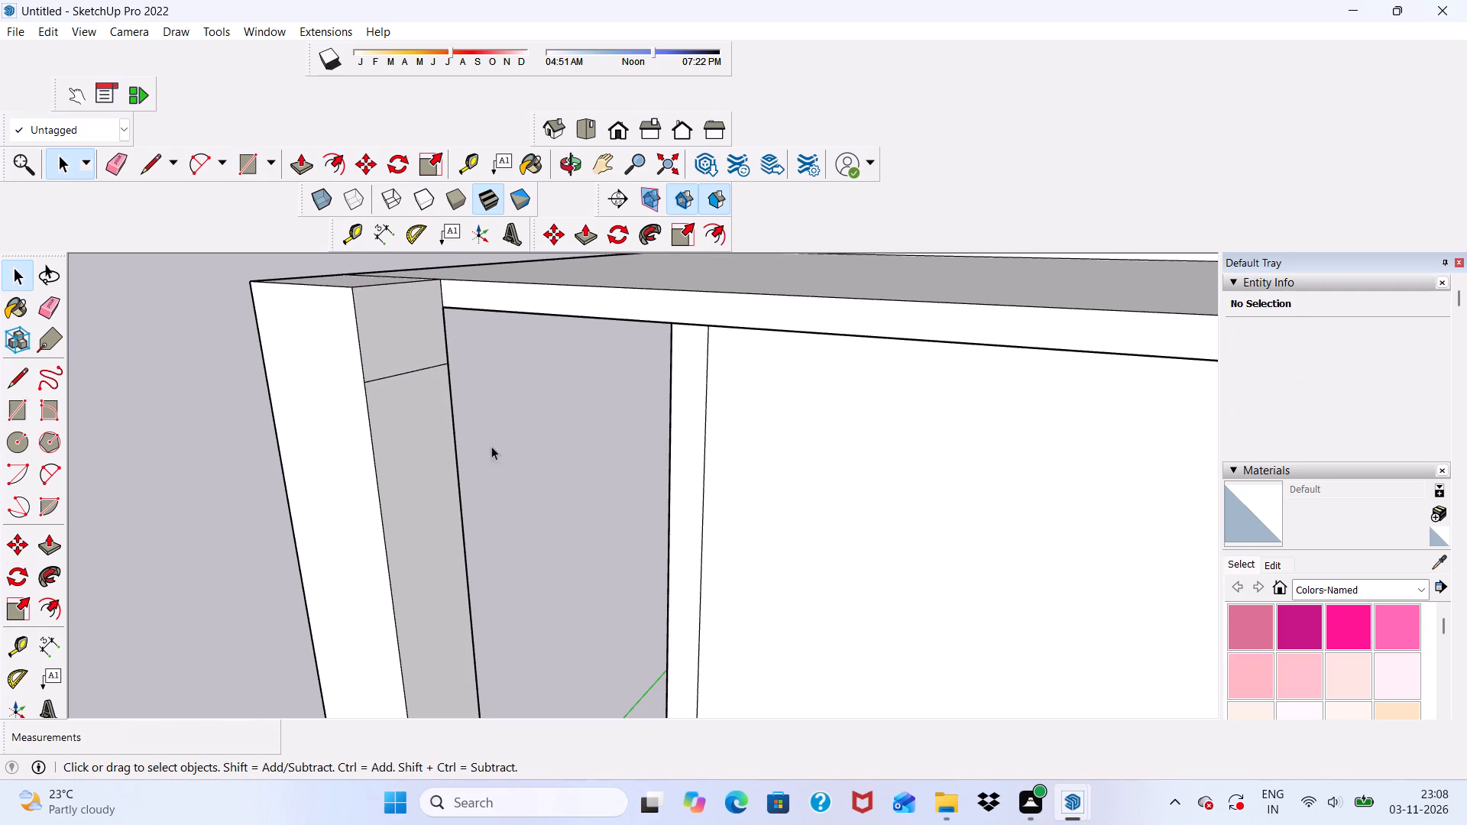
Push/Pull the rectangle at the column's top about 15' 2 1/4" across the front, forming a beam along the upper slab.
{"action": "left_click", "coordinate": [303, 159]}
{"action": "left_click", "coordinate": [389, 331]}
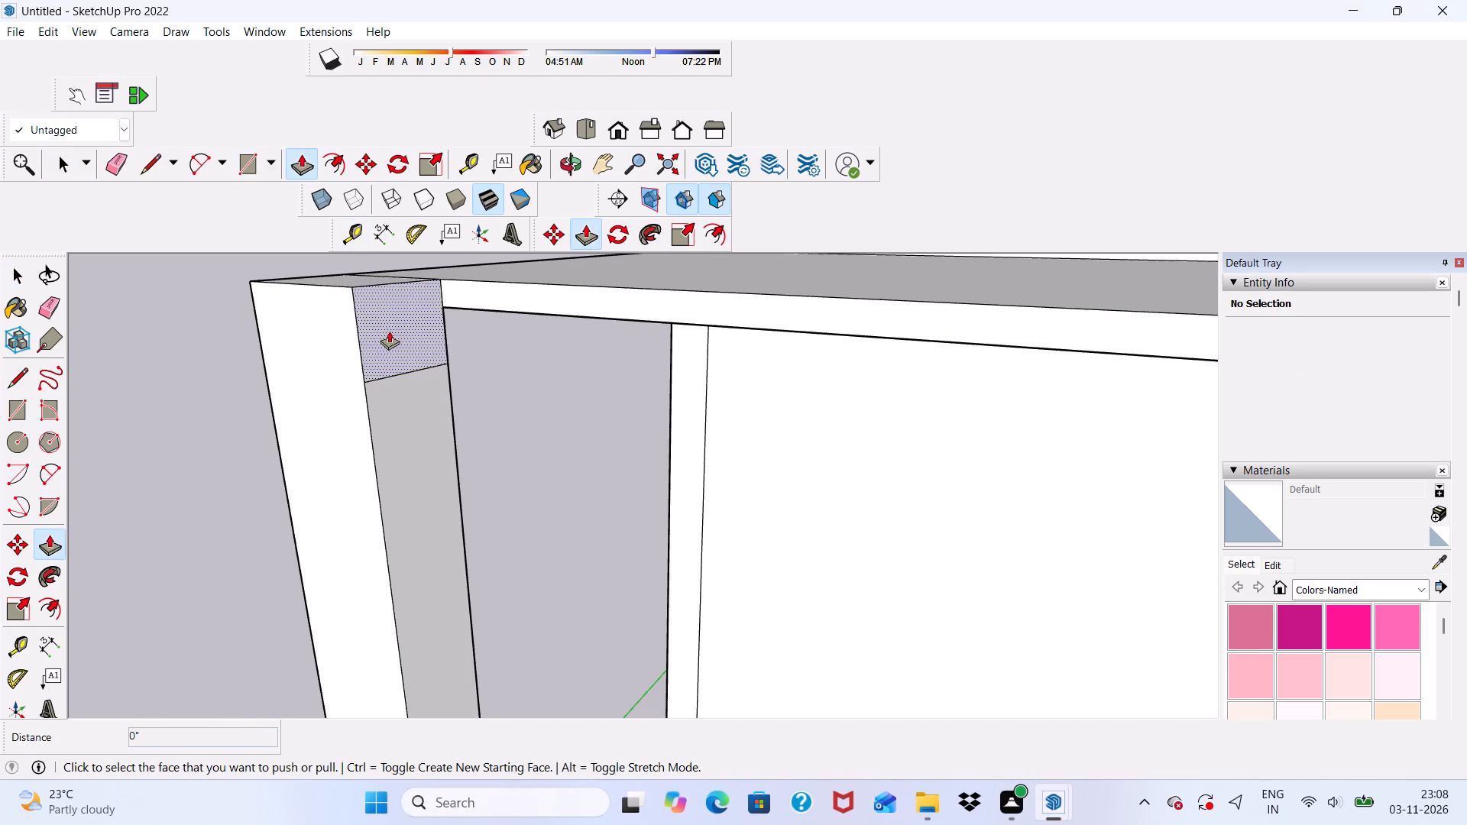
{"action": "scroll", "coordinate": [522, 321], "scroll_direction": "down", "scroll_amount": 4}
{"action": "scroll", "coordinate": [761, 292], "scroll_direction": "down", "scroll_amount": 5}
{"action": "scroll", "coordinate": [695, 280], "scroll_direction": "down", "scroll_amount": 9}
{"action": "scroll", "coordinate": [1126, 310], "scroll_direction": "up", "scroll_amount": 1}
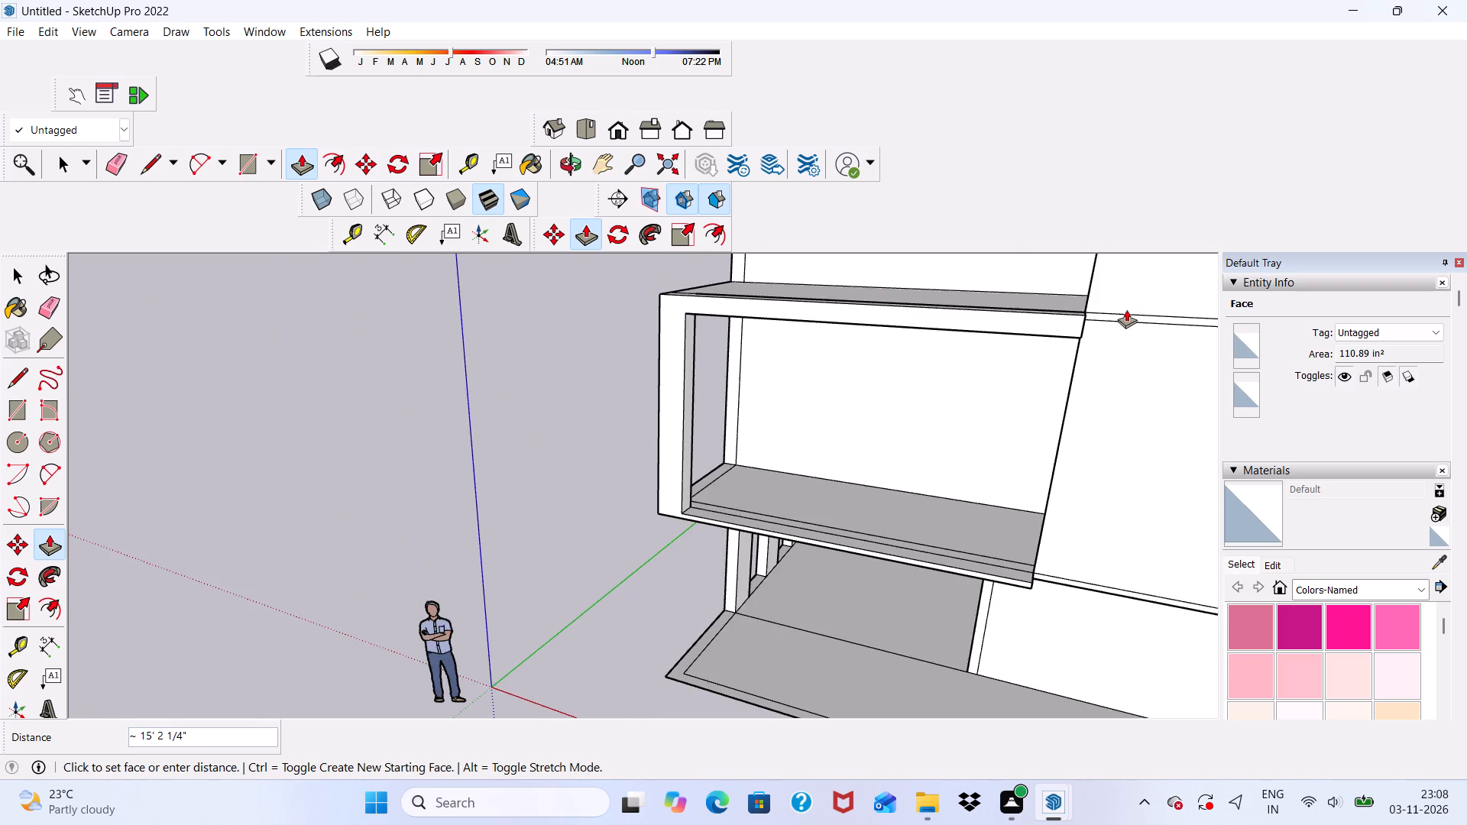
{"action": "scroll", "coordinate": [1126, 309], "scroll_direction": "up", "scroll_amount": 4}
{"action": "left_click", "coordinate": [1113, 298]}
Draw a rectangle about 1' 2" by 1' on the new beam's underside, at the end away from the column.
{"action": "middle_click_drag", "start_coordinate": [1036, 334], "coordinate": [1187, 208]}
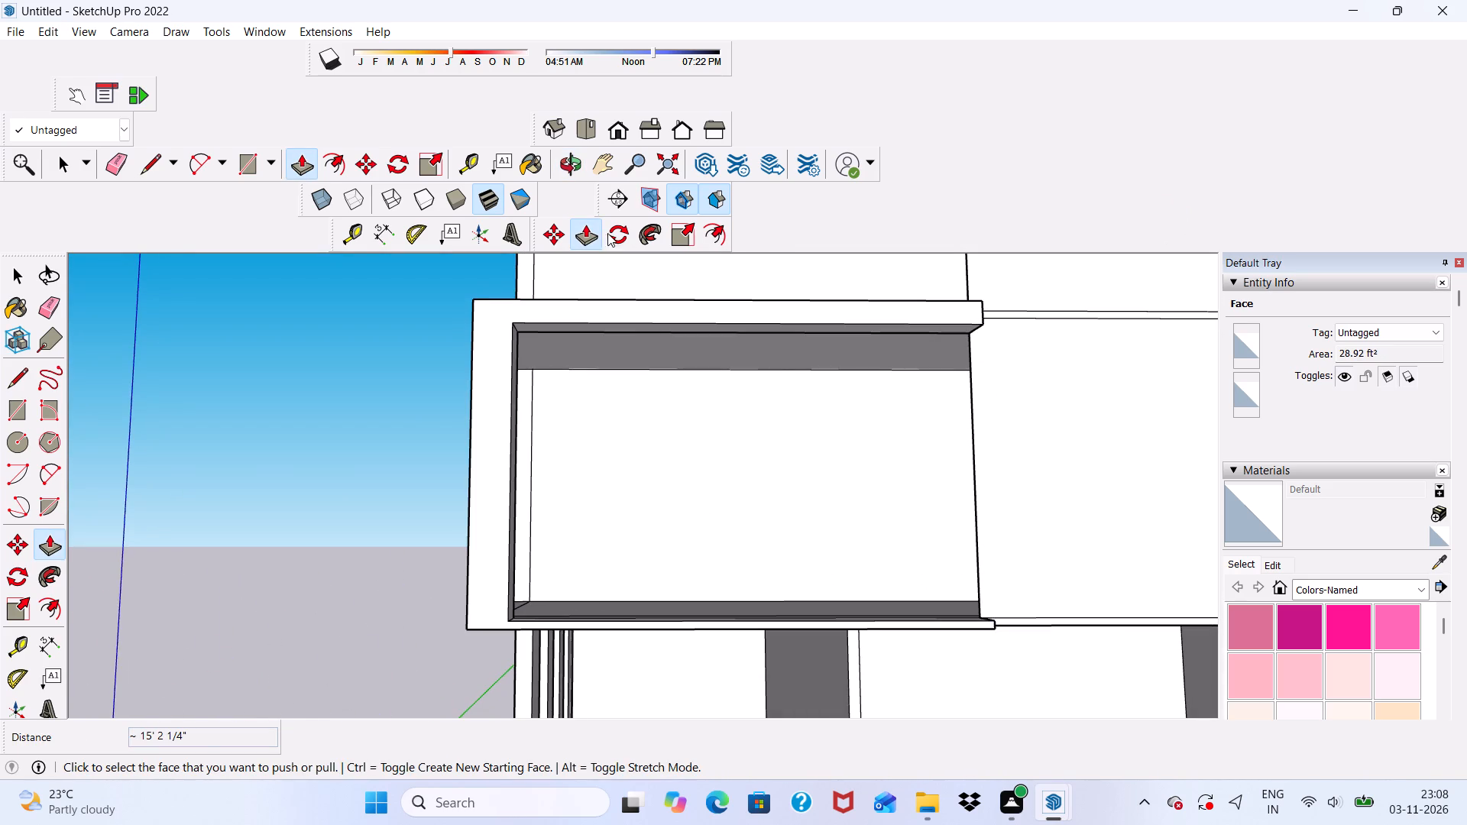
{"action": "left_click", "coordinate": [249, 164]}
{"action": "scroll", "coordinate": [1040, 312], "scroll_direction": "up", "scroll_amount": 6}
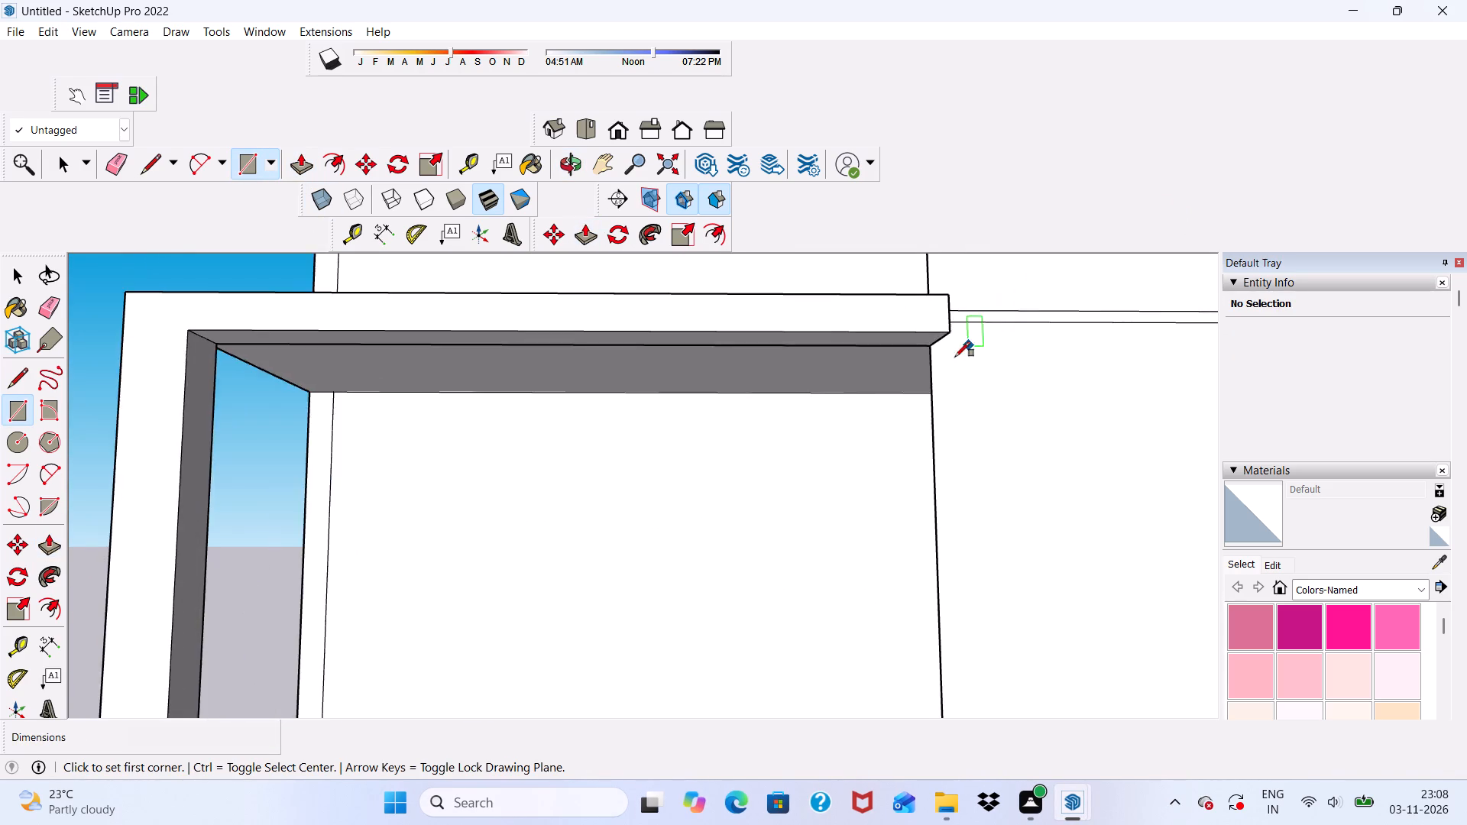
{"action": "scroll", "coordinate": [955, 357], "scroll_direction": "up", "scroll_amount": 6}
{"action": "left_click", "coordinate": [925, 335]}
{"action": "scroll", "coordinate": [844, 299], "scroll_direction": "up", "scroll_amount": 2}
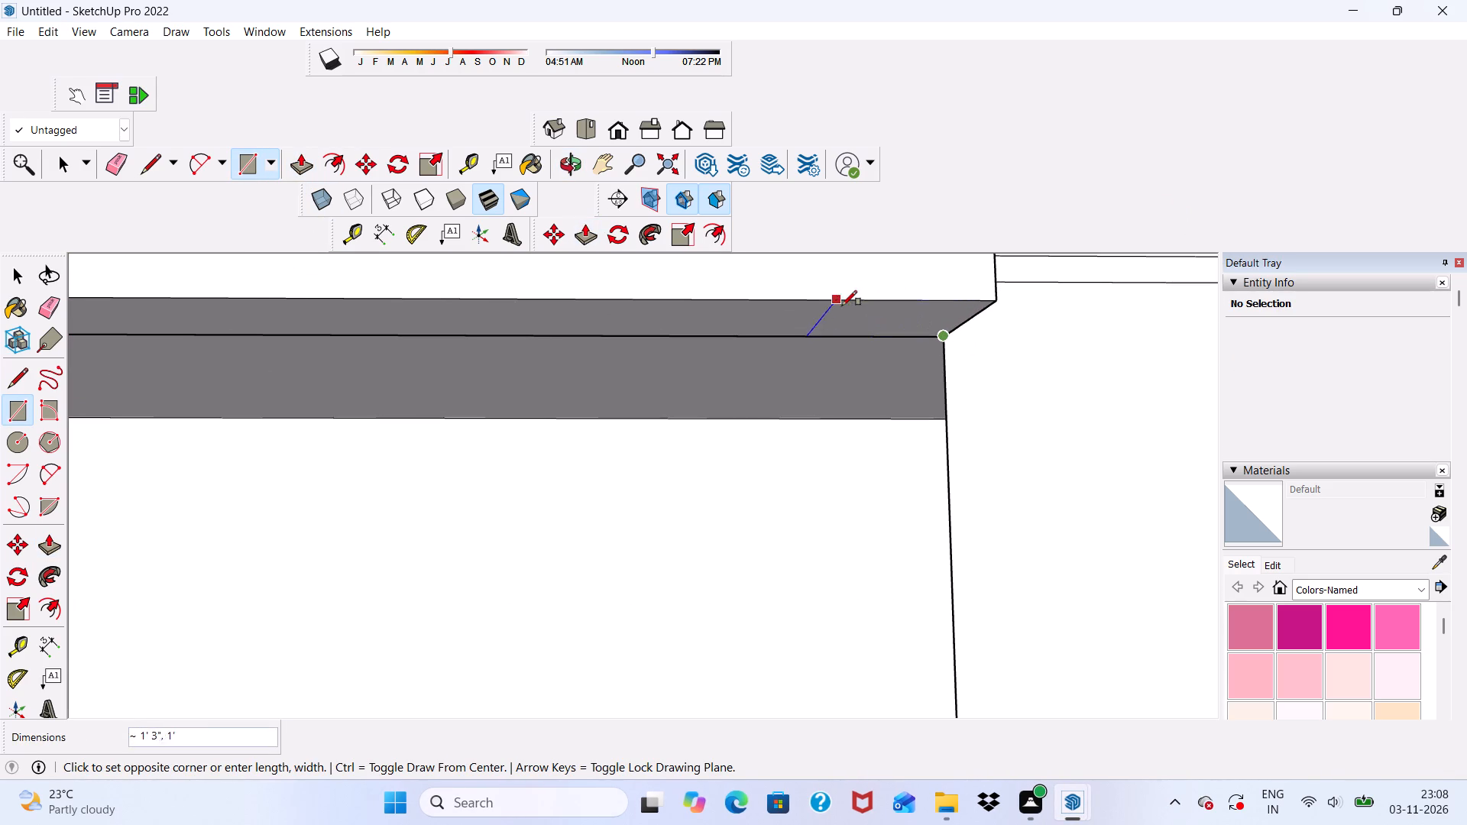
{"action": "left_click", "coordinate": [848, 299]}
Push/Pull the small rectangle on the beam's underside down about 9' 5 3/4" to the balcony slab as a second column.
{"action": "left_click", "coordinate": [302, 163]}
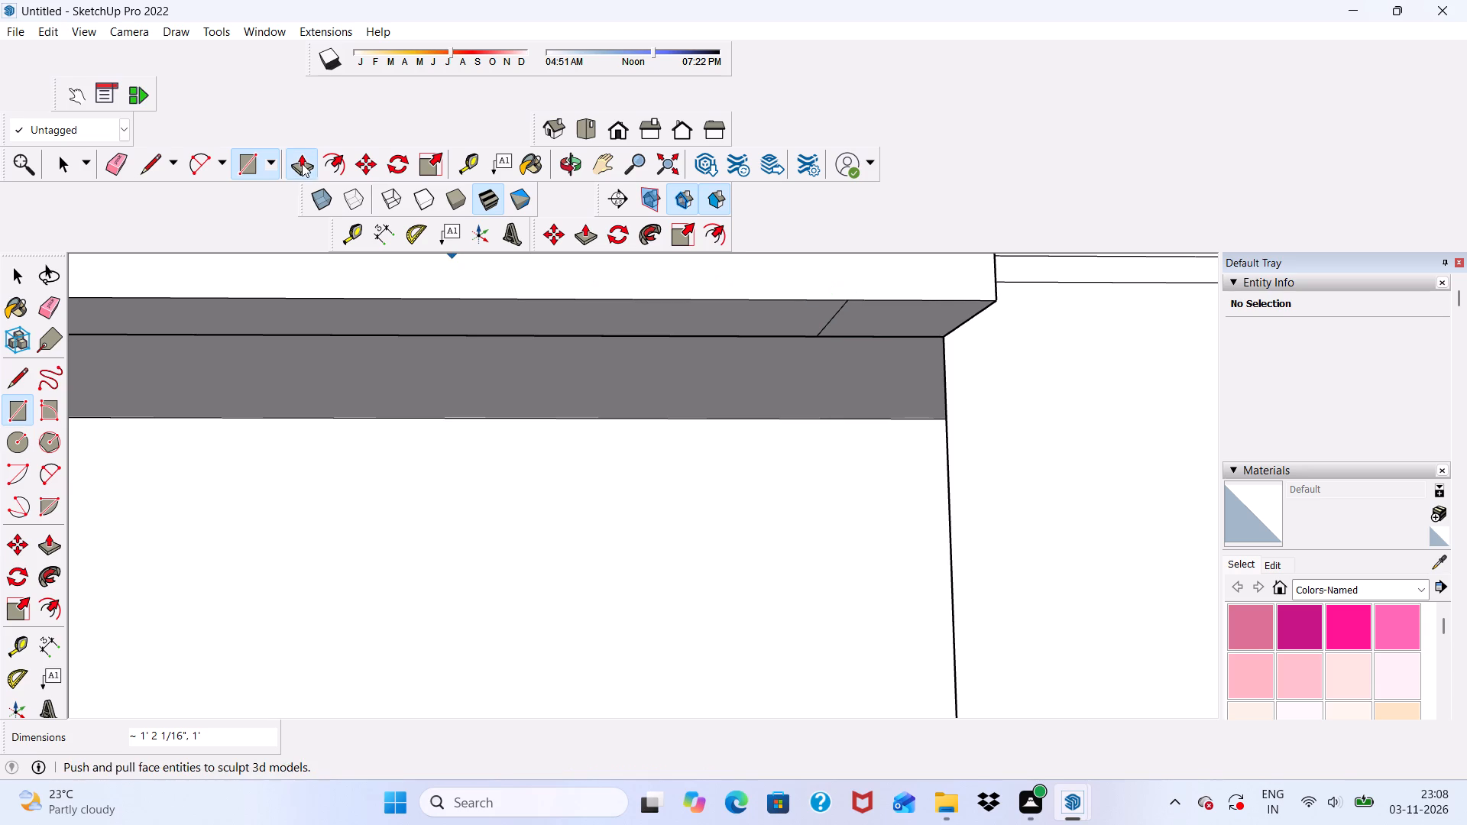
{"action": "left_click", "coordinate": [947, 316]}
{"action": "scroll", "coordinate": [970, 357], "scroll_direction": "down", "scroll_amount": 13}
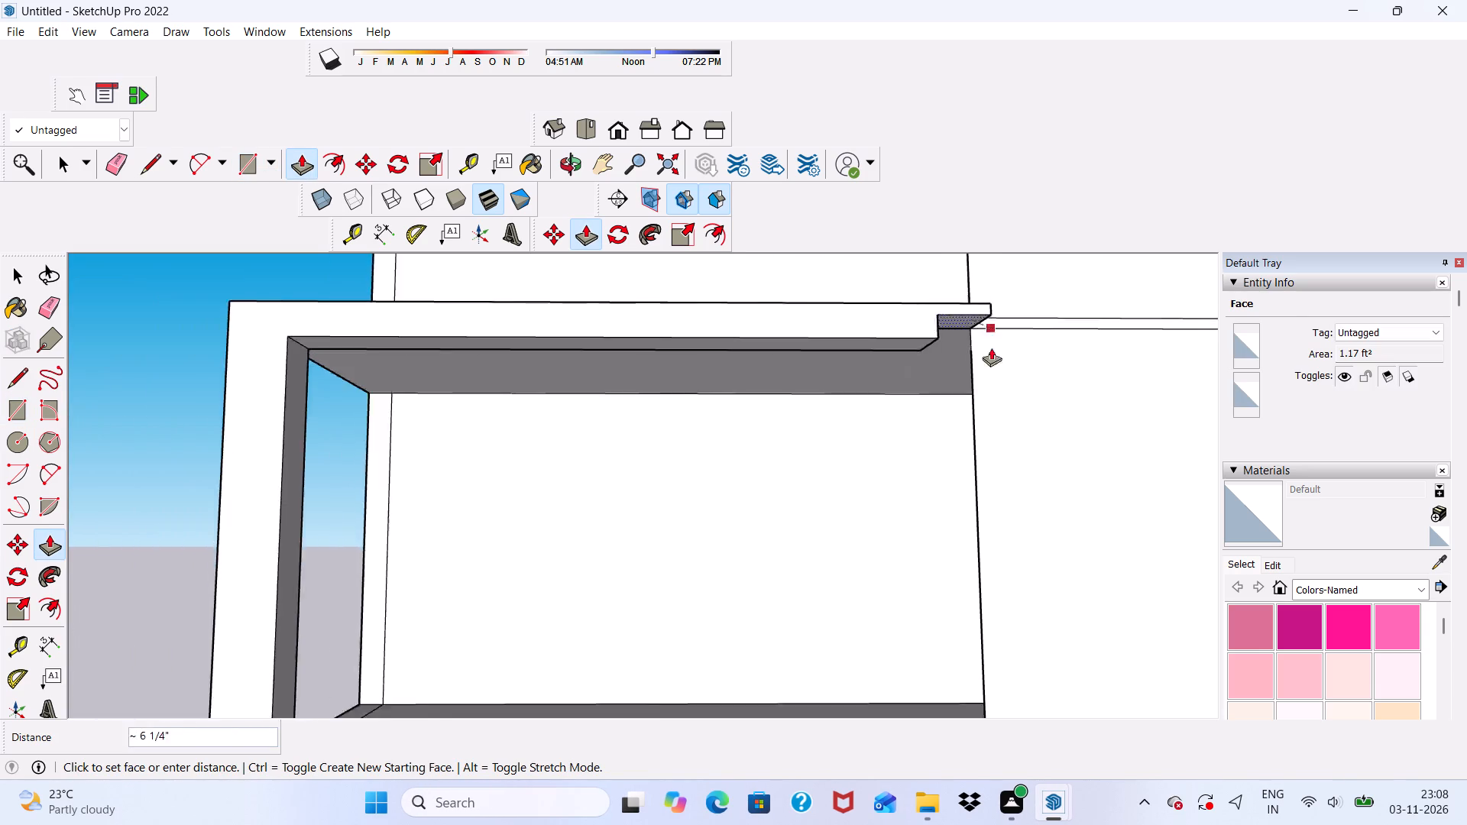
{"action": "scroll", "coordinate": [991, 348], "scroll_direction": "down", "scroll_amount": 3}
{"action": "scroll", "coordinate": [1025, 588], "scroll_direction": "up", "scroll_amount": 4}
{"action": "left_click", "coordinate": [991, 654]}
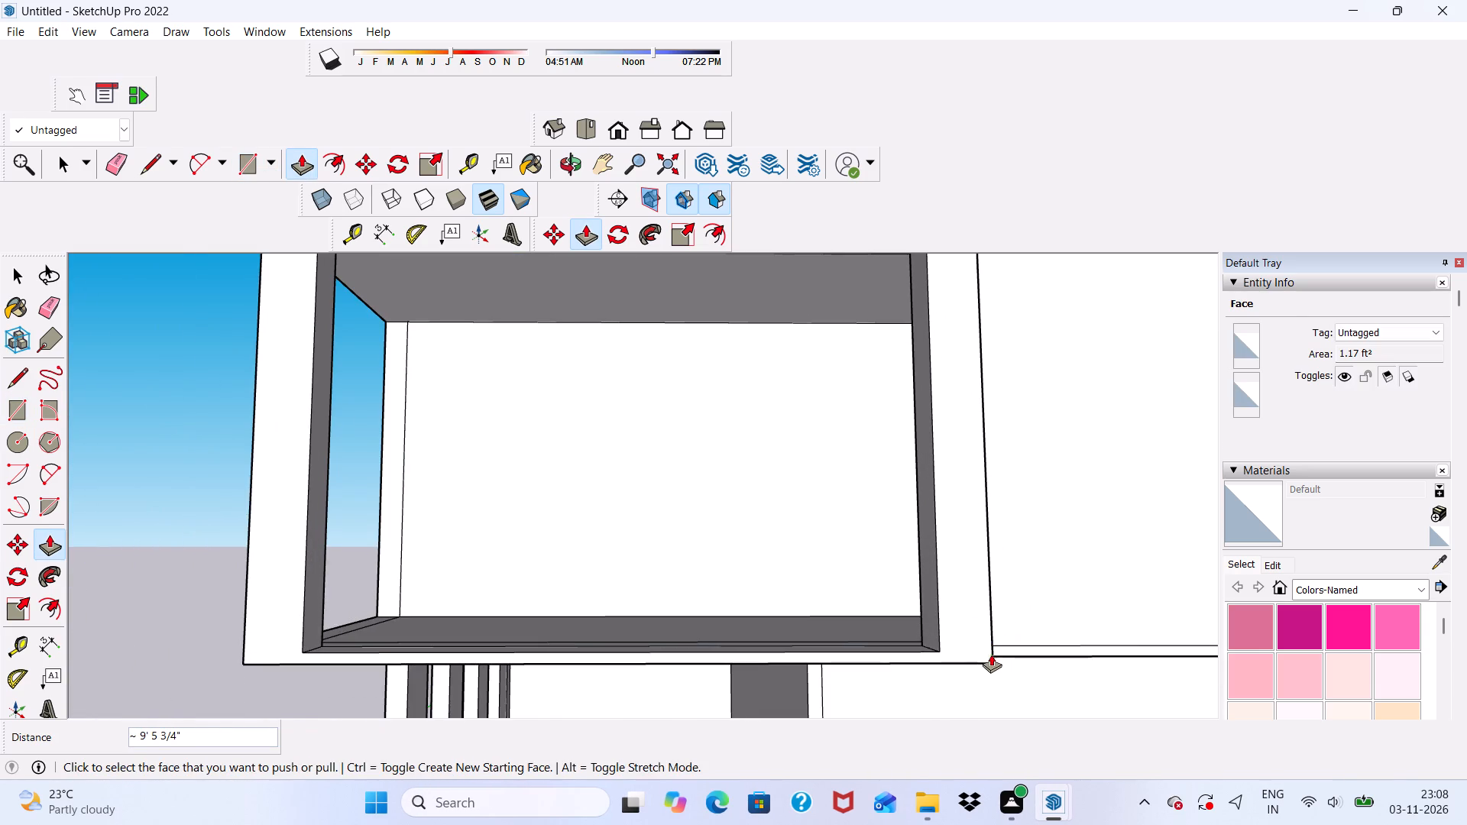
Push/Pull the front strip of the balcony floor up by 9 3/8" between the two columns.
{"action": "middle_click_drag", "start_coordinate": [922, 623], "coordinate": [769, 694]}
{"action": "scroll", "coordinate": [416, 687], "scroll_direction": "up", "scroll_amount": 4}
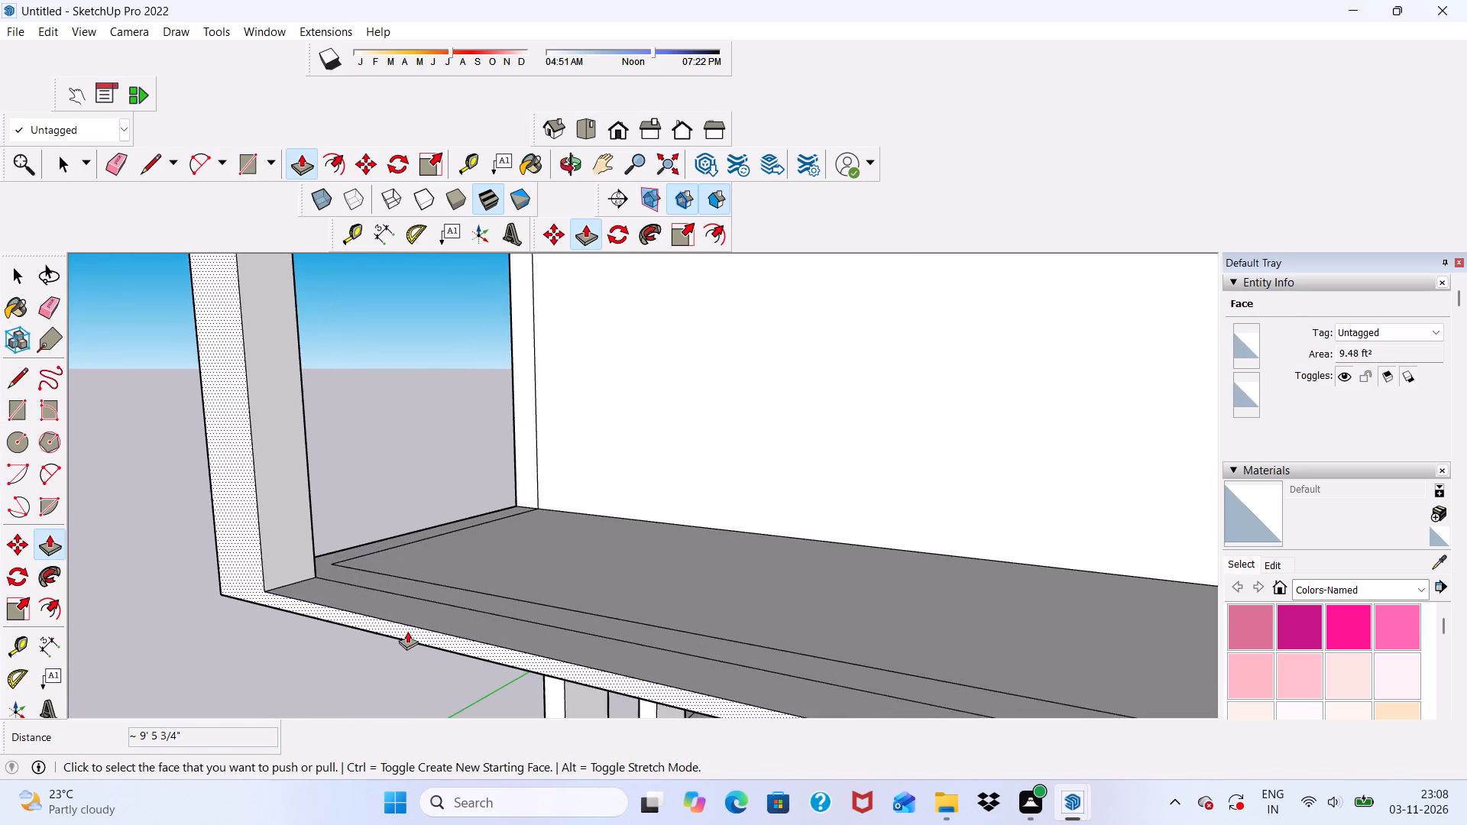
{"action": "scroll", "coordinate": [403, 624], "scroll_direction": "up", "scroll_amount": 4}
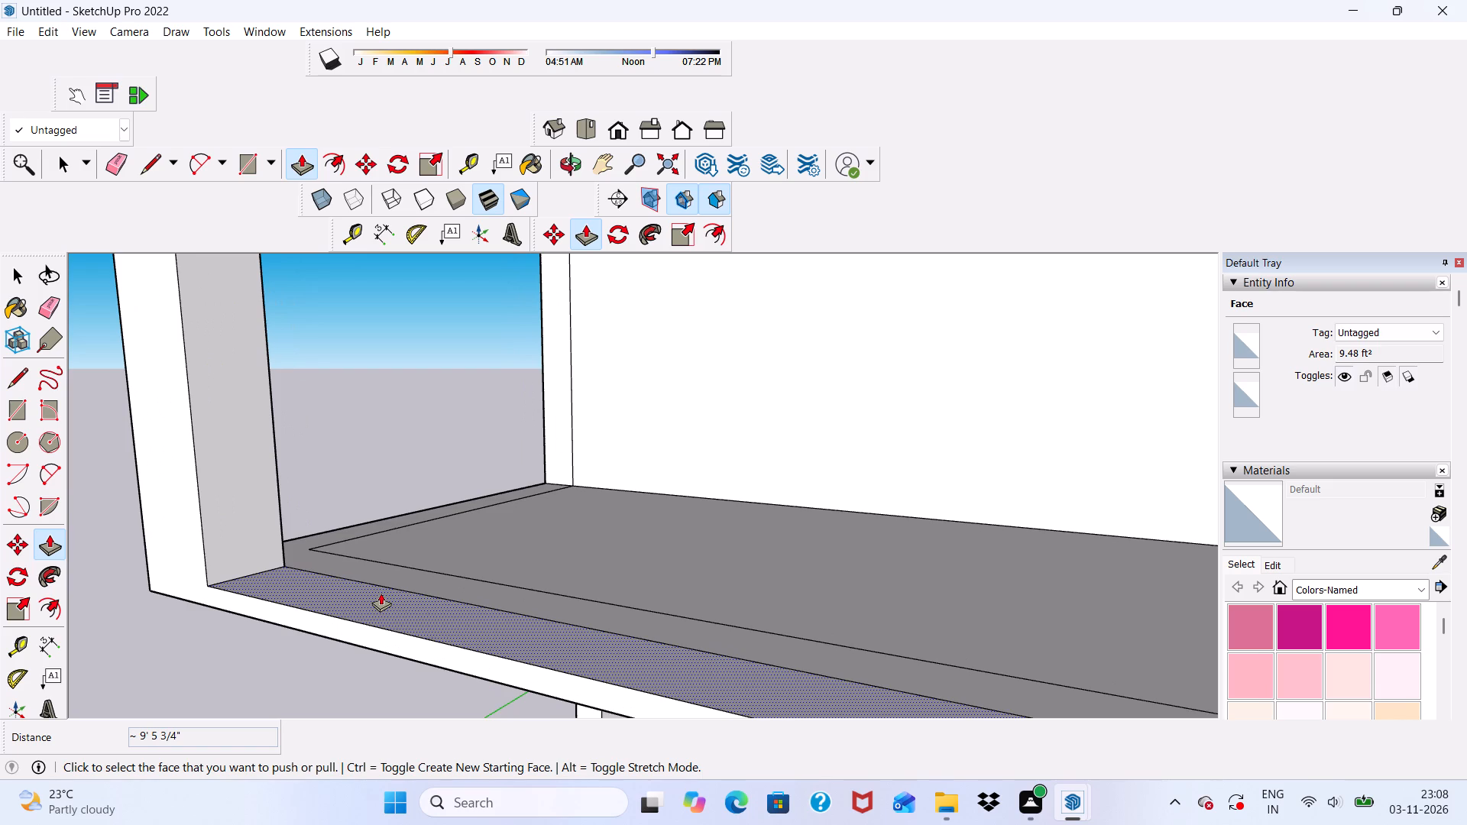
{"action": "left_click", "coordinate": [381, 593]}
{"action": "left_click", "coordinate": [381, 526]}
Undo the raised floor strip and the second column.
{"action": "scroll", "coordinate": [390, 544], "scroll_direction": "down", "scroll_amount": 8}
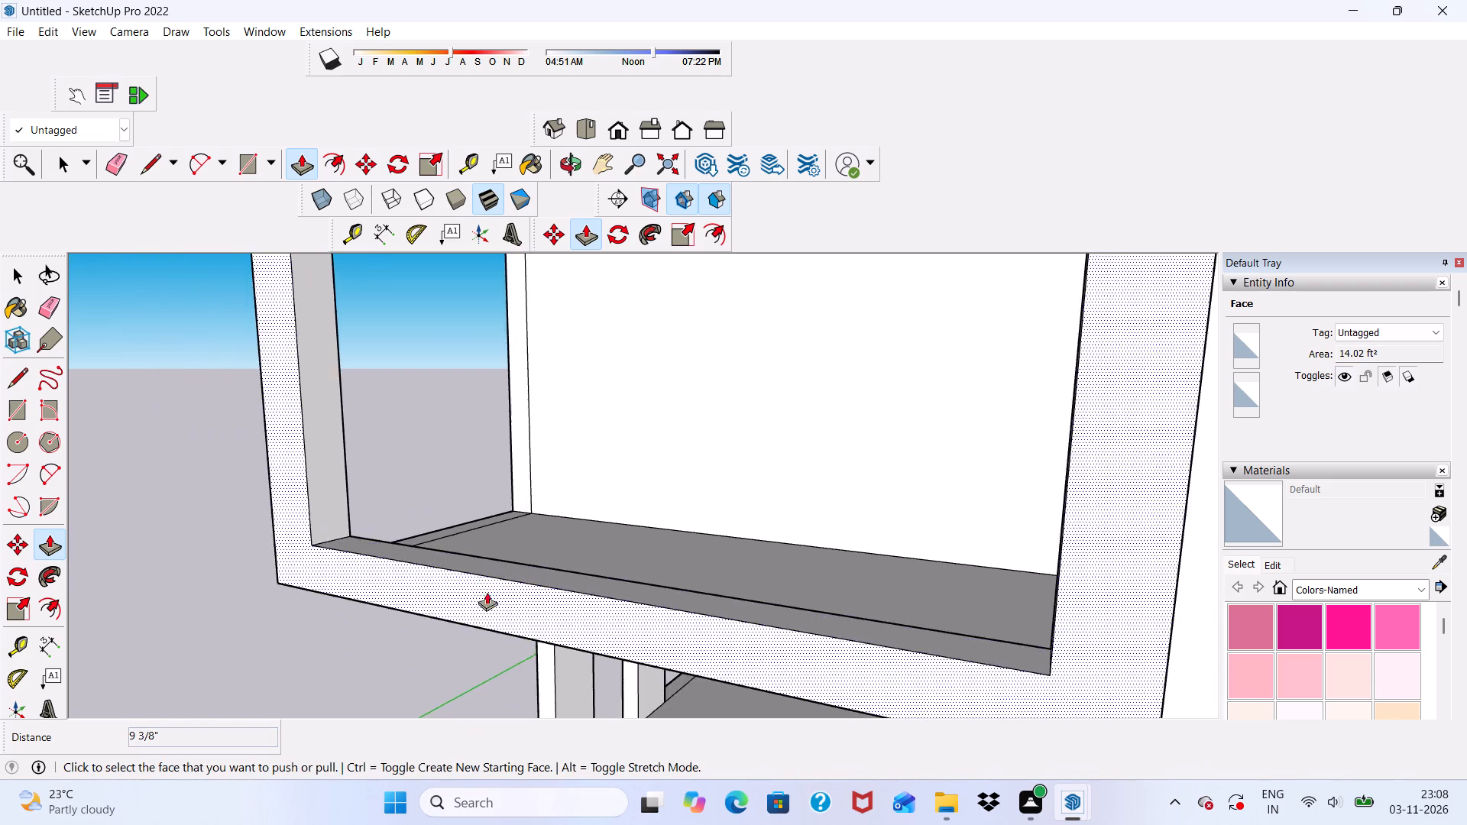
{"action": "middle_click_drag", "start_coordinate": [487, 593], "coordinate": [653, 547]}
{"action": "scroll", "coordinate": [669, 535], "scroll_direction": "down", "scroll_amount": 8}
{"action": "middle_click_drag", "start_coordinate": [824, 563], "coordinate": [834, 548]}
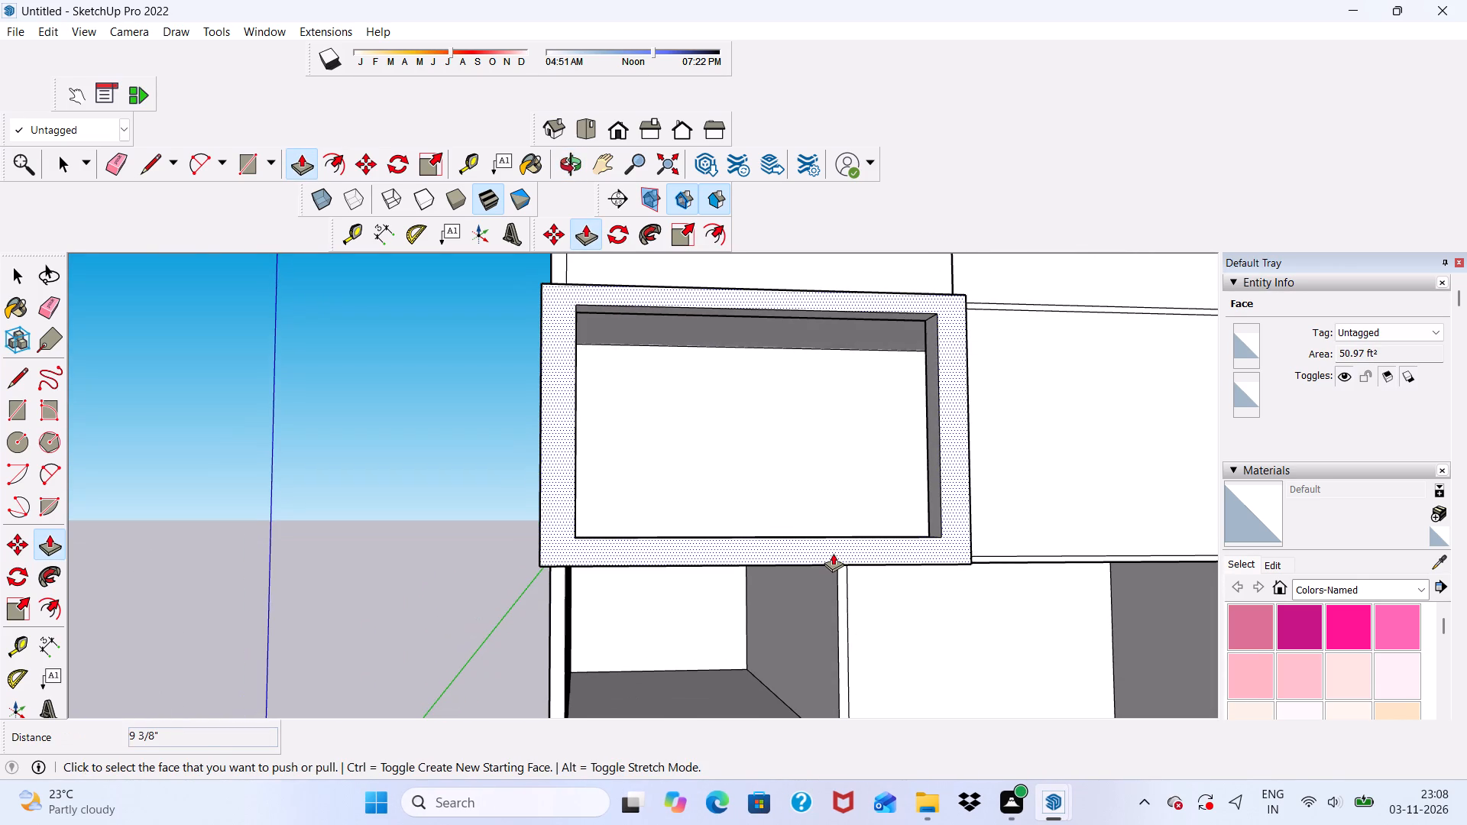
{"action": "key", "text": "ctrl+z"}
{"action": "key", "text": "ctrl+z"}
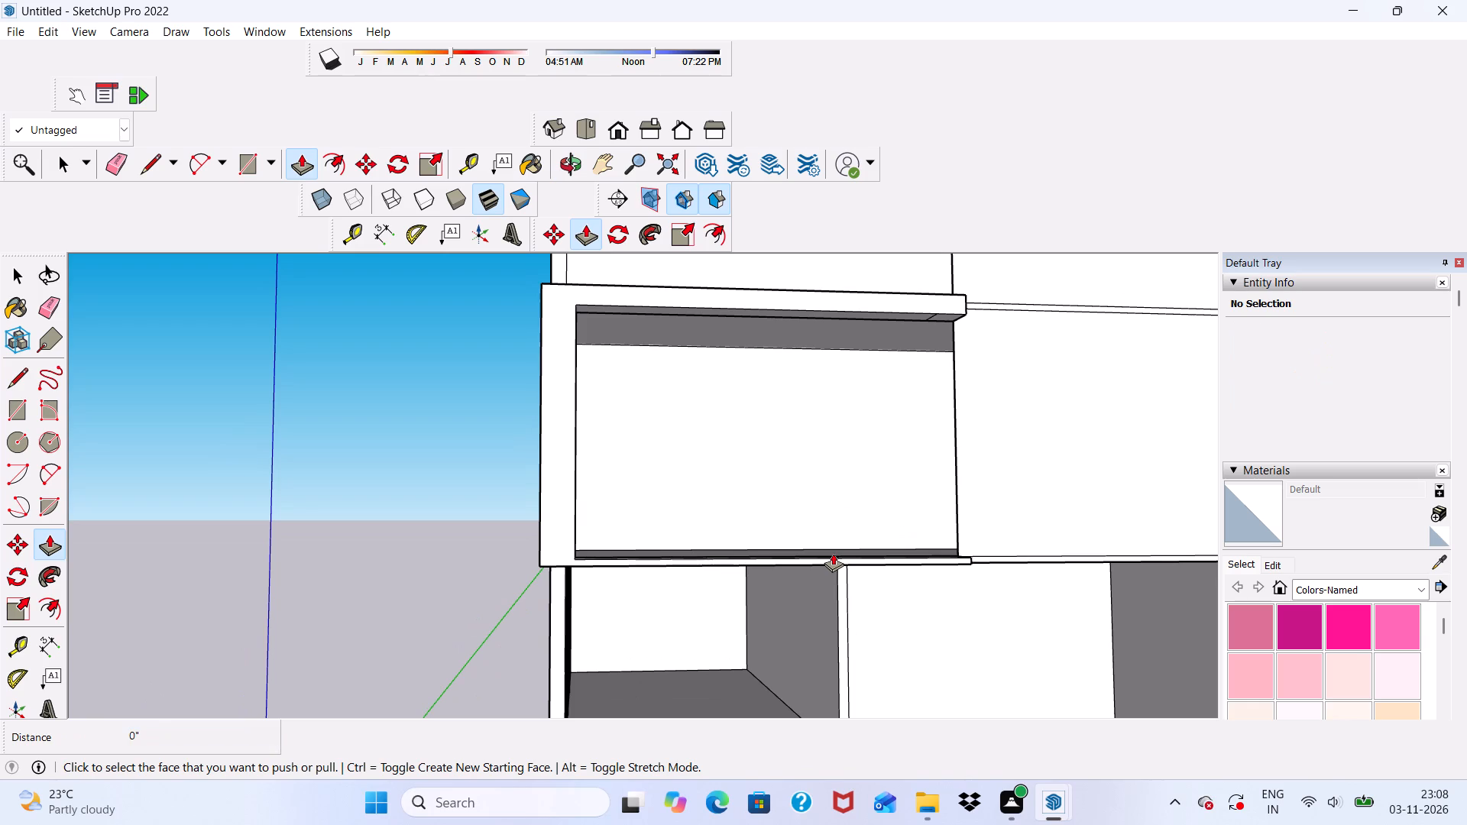
Push/Pull the front strip of the balcony floor up by 1' 11/16" as a low parapet.
{"action": "scroll", "coordinate": [904, 540], "scroll_direction": "down", "scroll_amount": 1}
{"action": "middle_click_drag", "start_coordinate": [907, 541], "coordinate": [902, 655]}
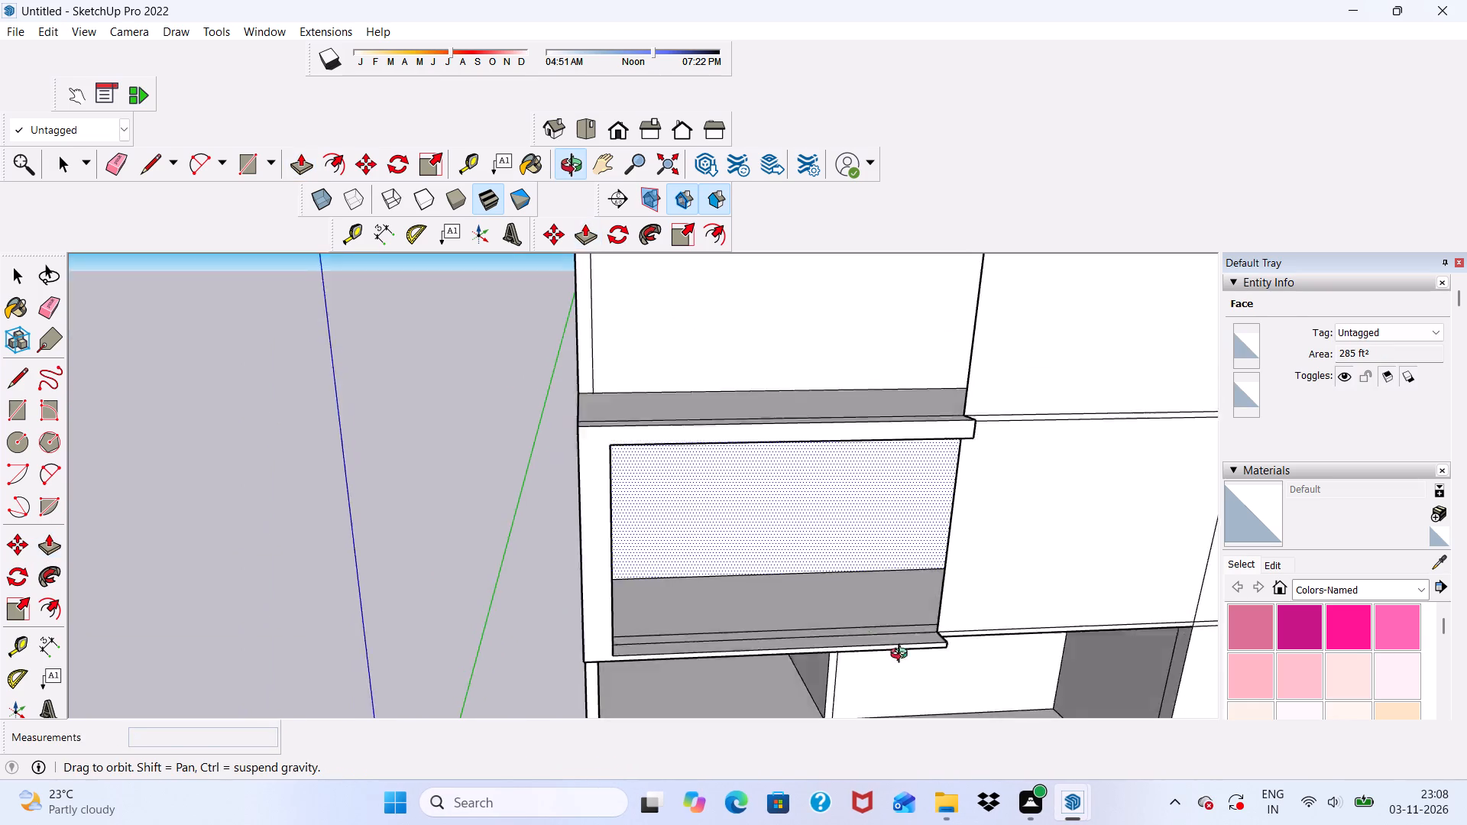
{"action": "middle_click_drag", "start_coordinate": [902, 655], "coordinate": [898, 673]}
{"action": "scroll", "coordinate": [896, 673], "scroll_direction": "up", "scroll_amount": 5}
{"action": "left_click", "coordinate": [892, 659]}
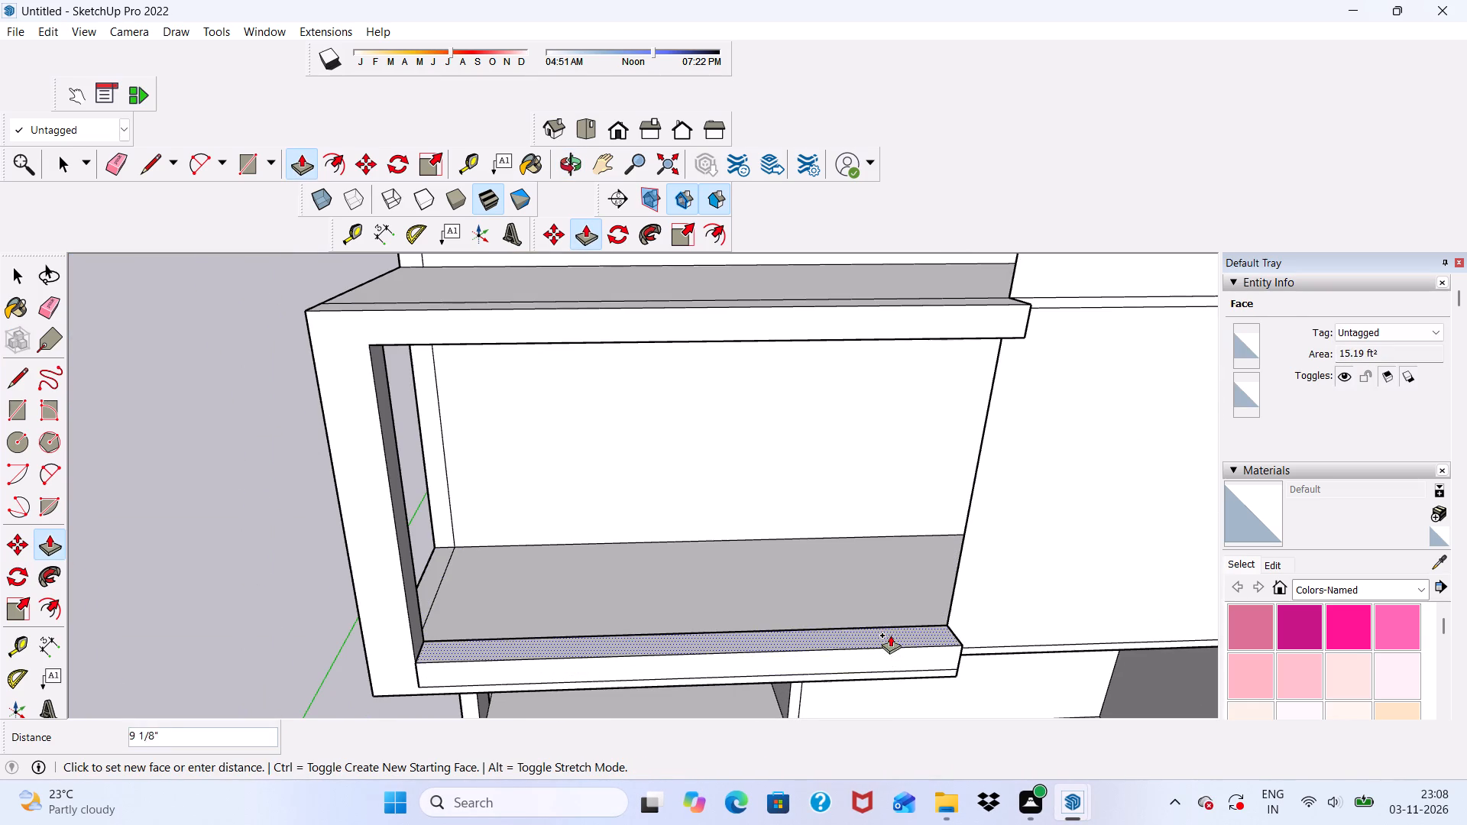
{"action": "left_click", "coordinate": [868, 623]}
Erase the leftover edges on the front face where the low parapet meets the slab edge and the corner column.
{"action": "scroll", "coordinate": [867, 629], "scroll_direction": "down", "scroll_amount": 1}
{"action": "middle_click_drag", "start_coordinate": [867, 629], "coordinate": [869, 510]}
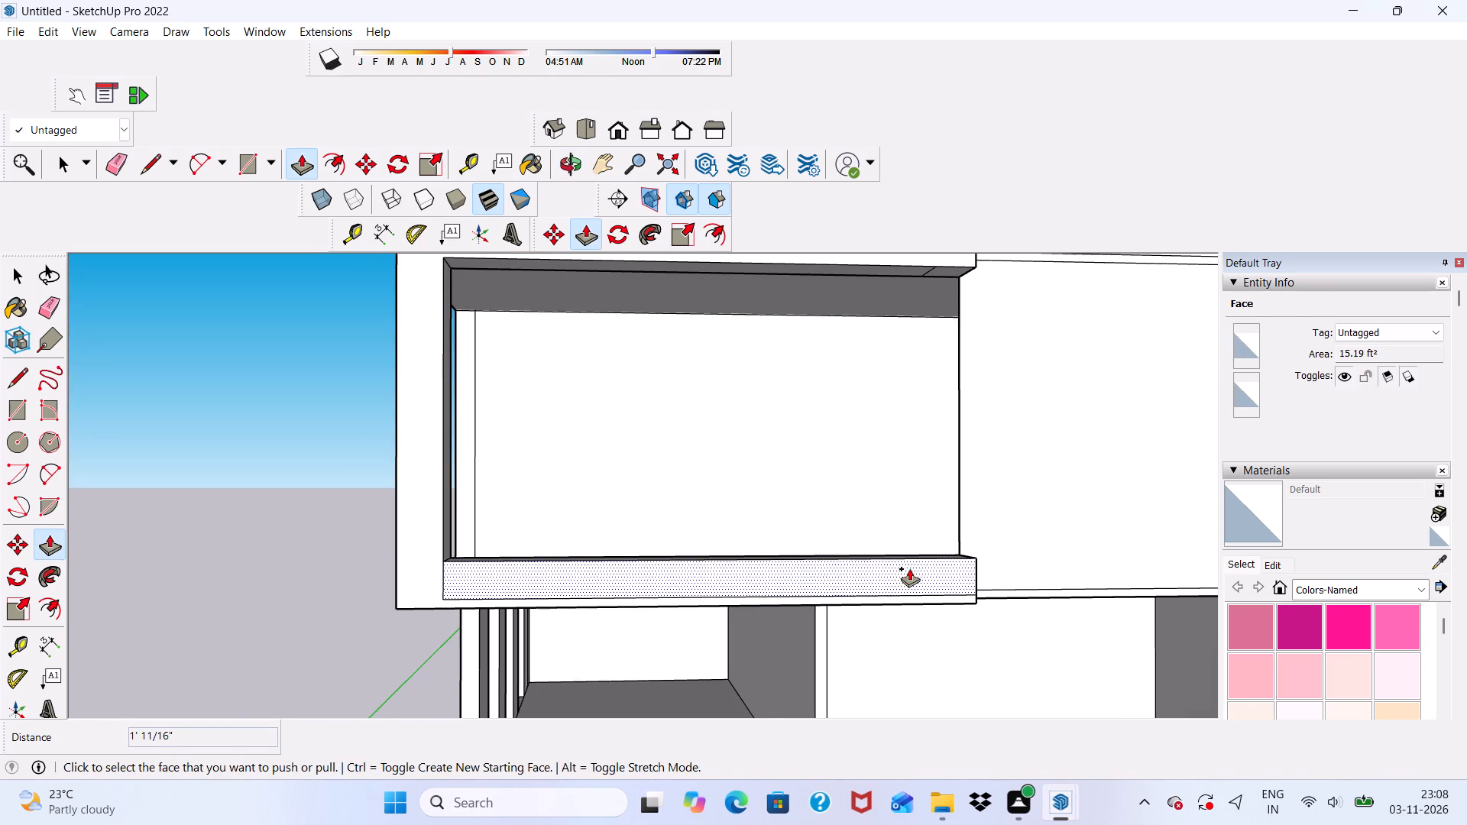
{"action": "middle_click_drag", "start_coordinate": [802, 577], "coordinate": [797, 550]}
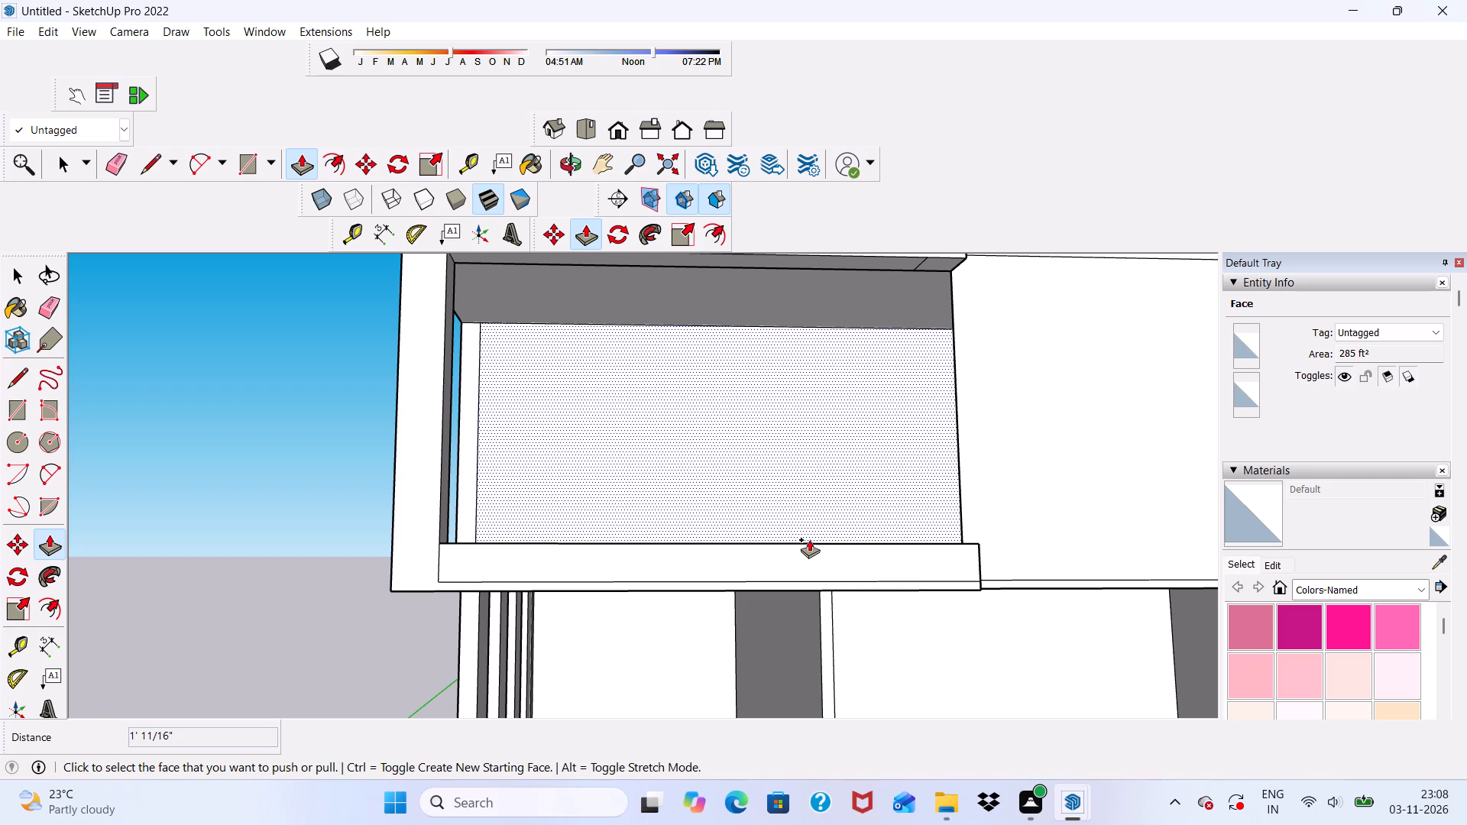
{"action": "scroll", "coordinate": [778, 536], "scroll_direction": "down", "scroll_amount": 2}
{"action": "scroll", "coordinate": [816, 577], "scroll_direction": "up", "scroll_amount": 1}
{"action": "scroll", "coordinate": [796, 539], "scroll_direction": "down", "scroll_amount": 1}
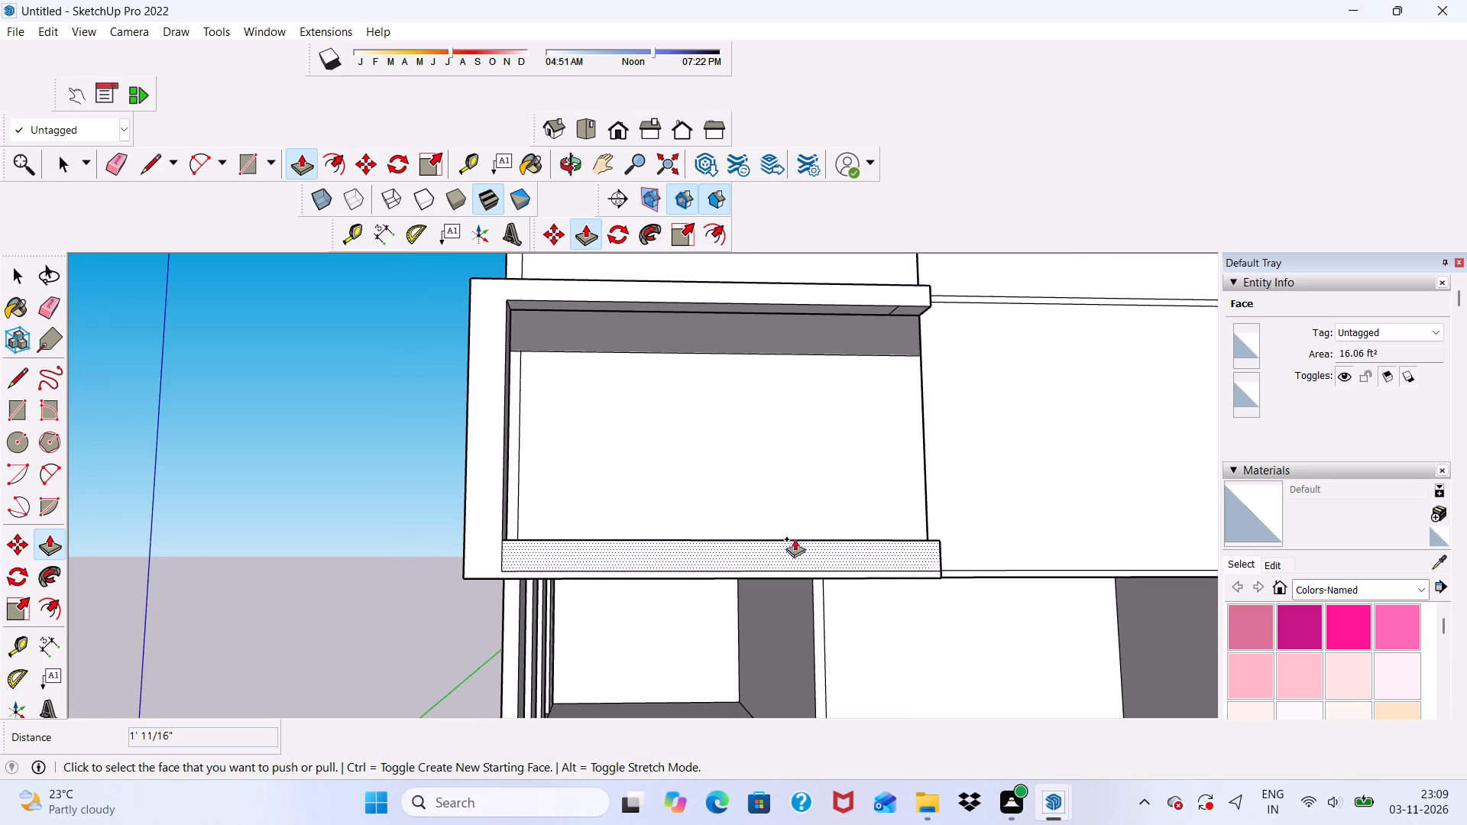
{"action": "left_click", "coordinate": [113, 163]}
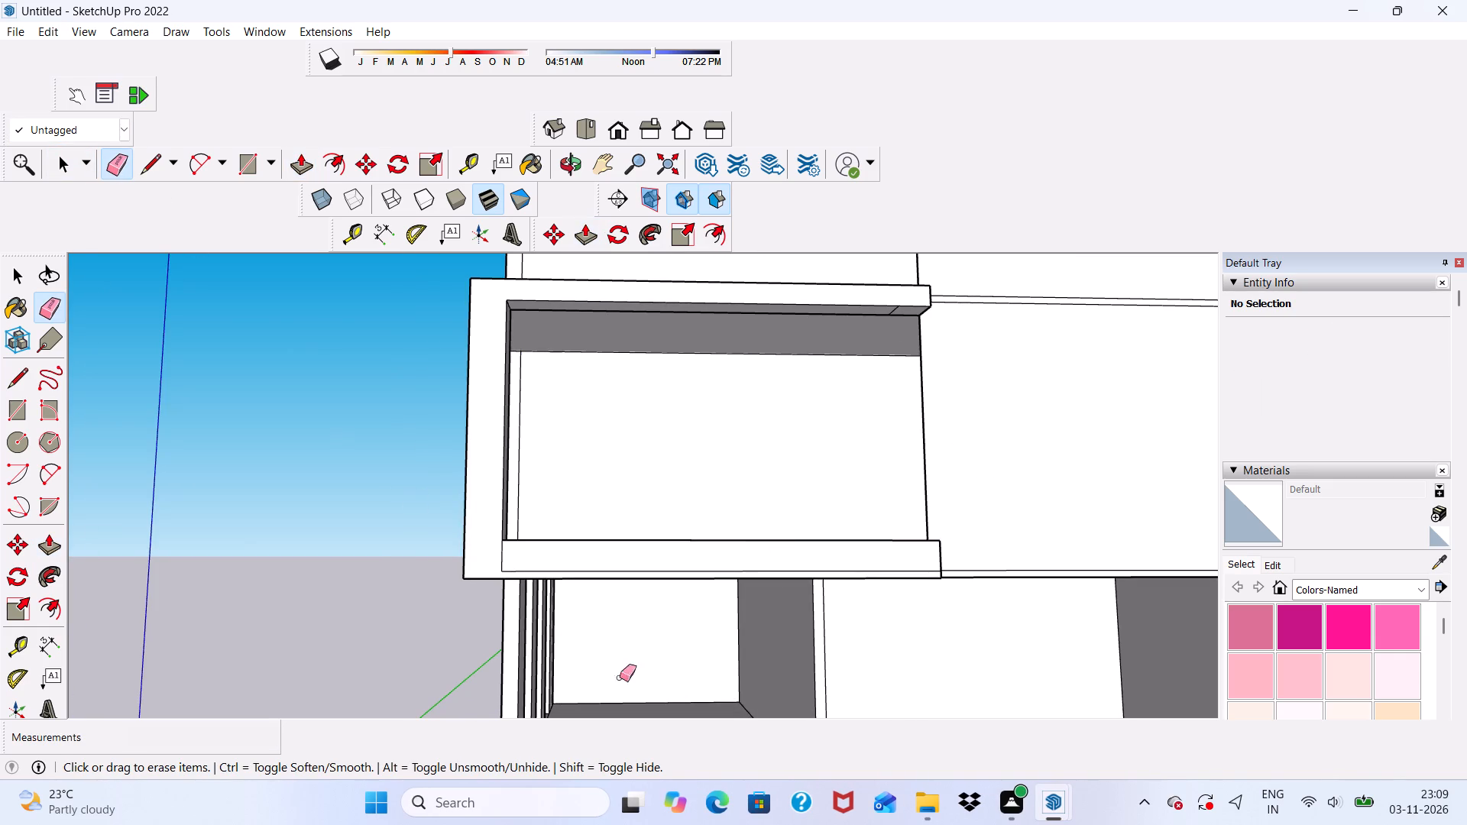
{"action": "scroll", "coordinate": [693, 698], "scroll_direction": "up", "scroll_amount": 3}
{"action": "left_click_drag", "start_coordinate": [583, 391], "coordinate": [584, 402]}
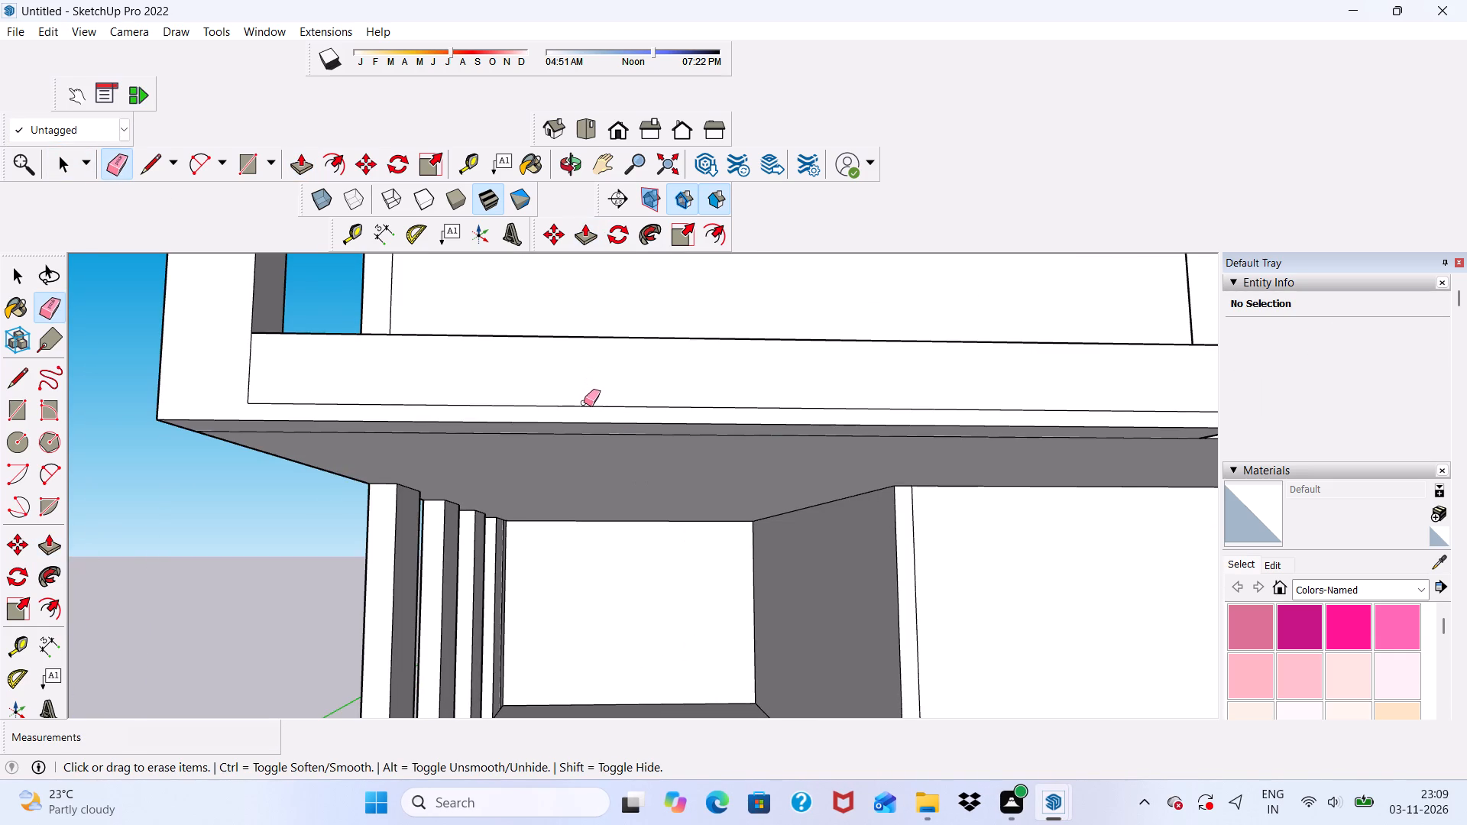
{"action": "left_click", "coordinate": [584, 403]}
{"action": "left_click_drag", "start_coordinate": [239, 374], "coordinate": [270, 377]}
Examine the balcony's parapet, column and beam from the front, the side and above.
{"action": "scroll", "coordinate": [447, 384], "scroll_direction": "down", "scroll_amount": 1}
{"action": "middle_click_drag", "start_coordinate": [455, 384], "coordinate": [457, 434]}
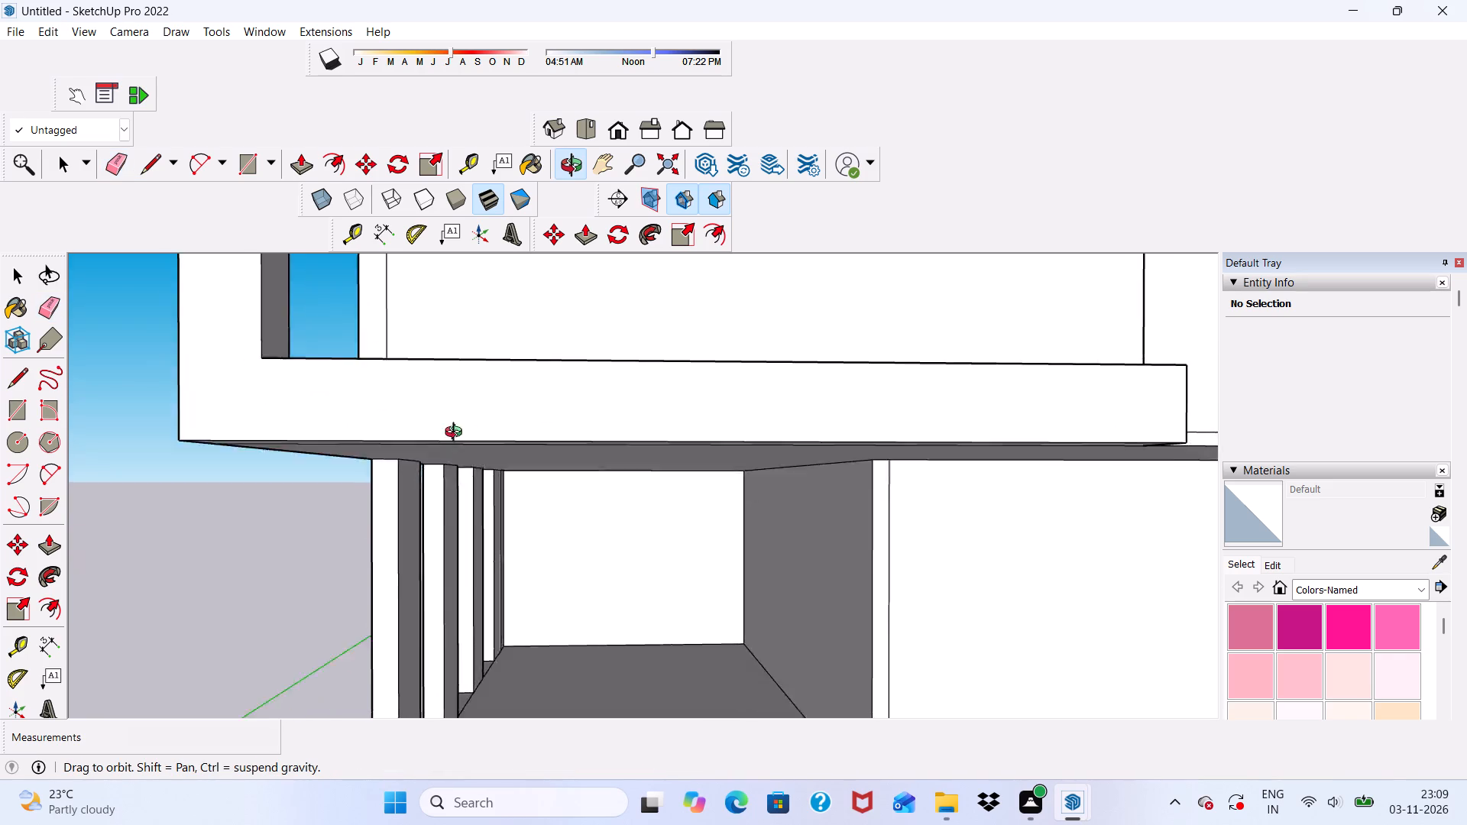
{"action": "middle_click_drag", "start_coordinate": [457, 434], "coordinate": [450, 594]}
{"action": "scroll", "coordinate": [206, 477], "scroll_direction": "down", "scroll_amount": 6}
{"action": "middle_click_drag", "start_coordinate": [284, 496], "coordinate": [888, 464]}
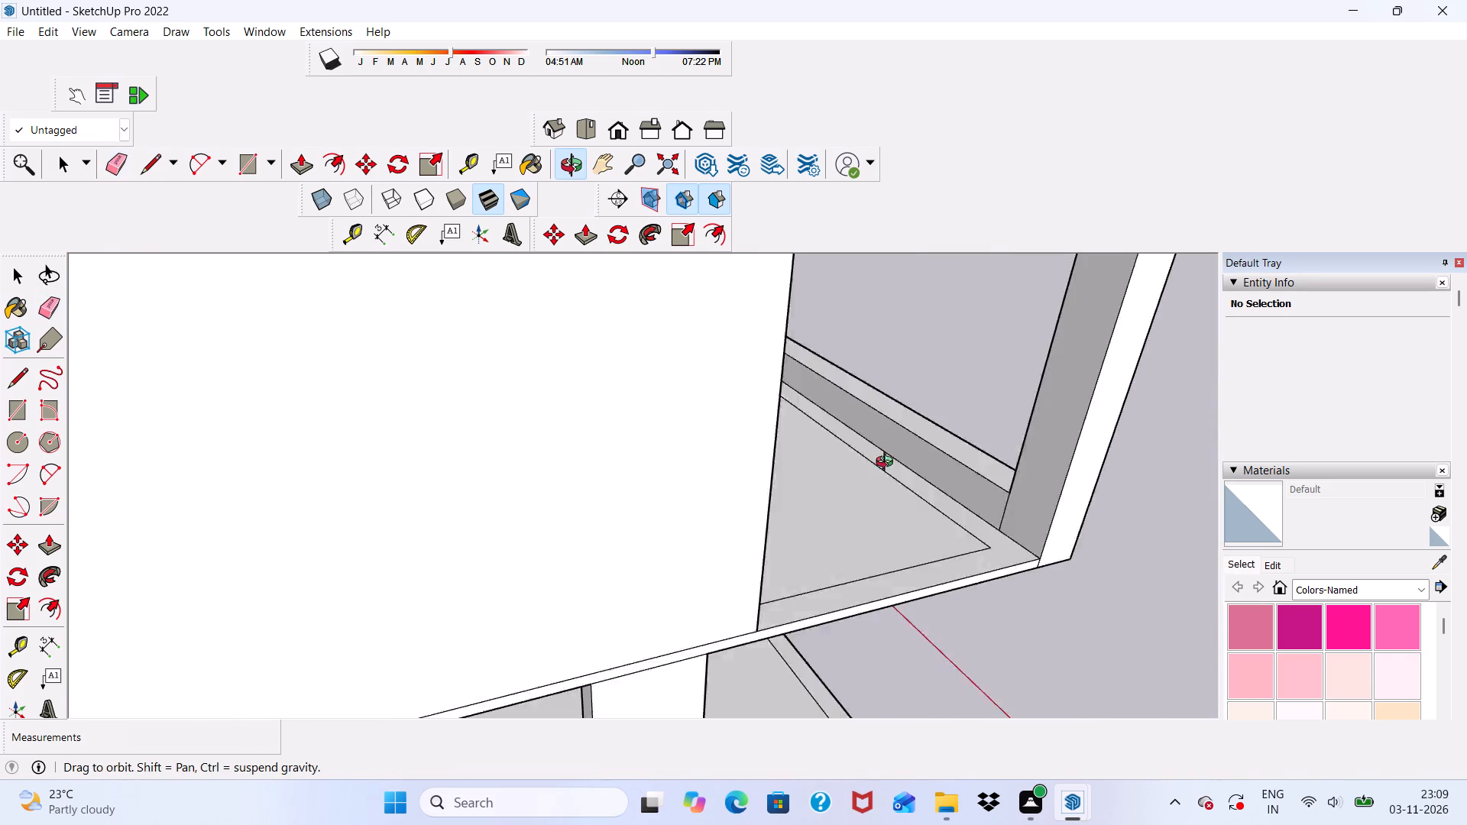
{"action": "middle_click_drag", "start_coordinate": [888, 464], "coordinate": [790, 461]}
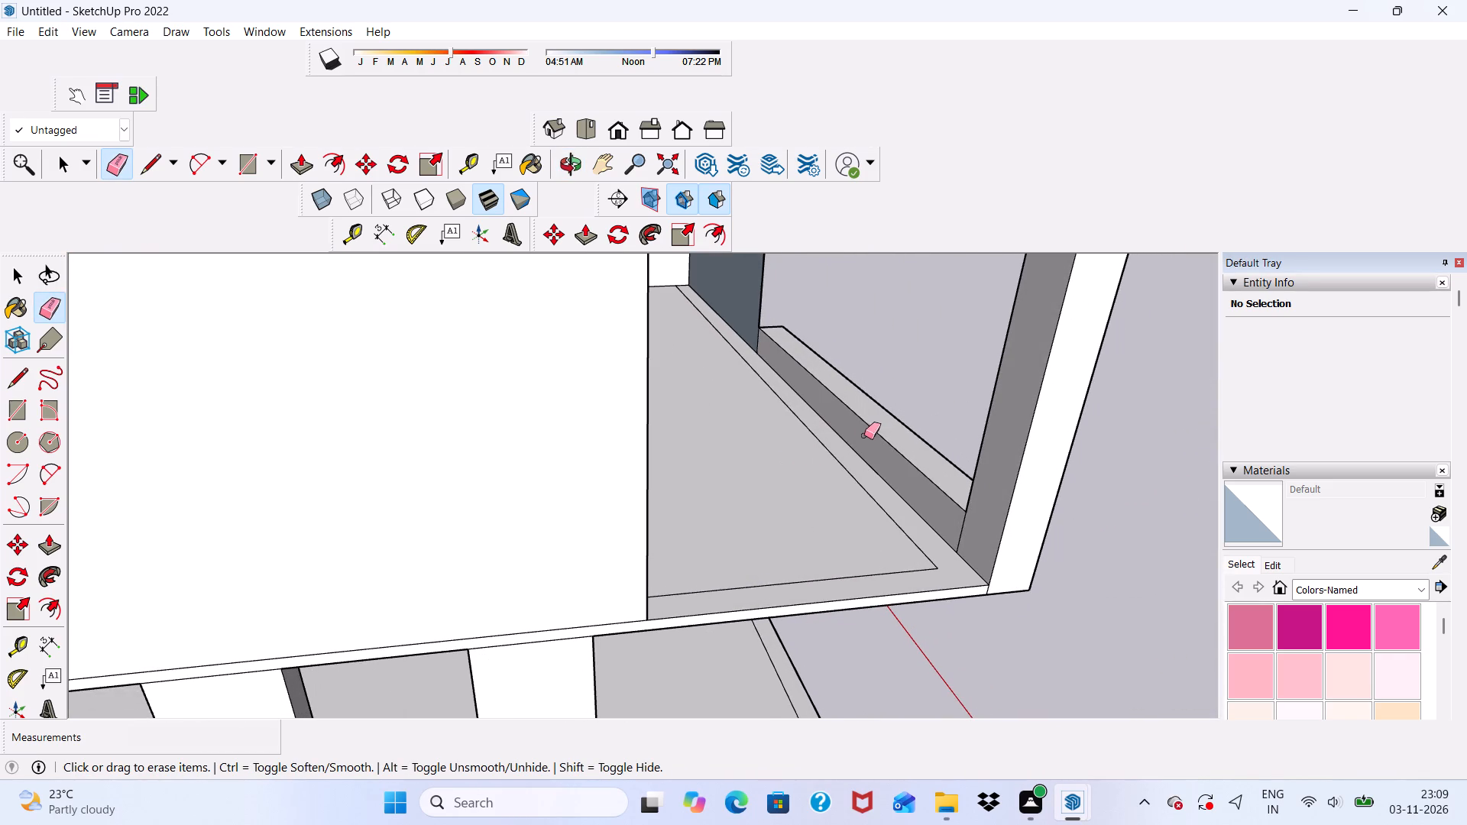
{"action": "scroll", "coordinate": [867, 429], "scroll_direction": "down", "scroll_amount": 4}
{"action": "middle_click_drag", "start_coordinate": [888, 438], "coordinate": [377, 405]}
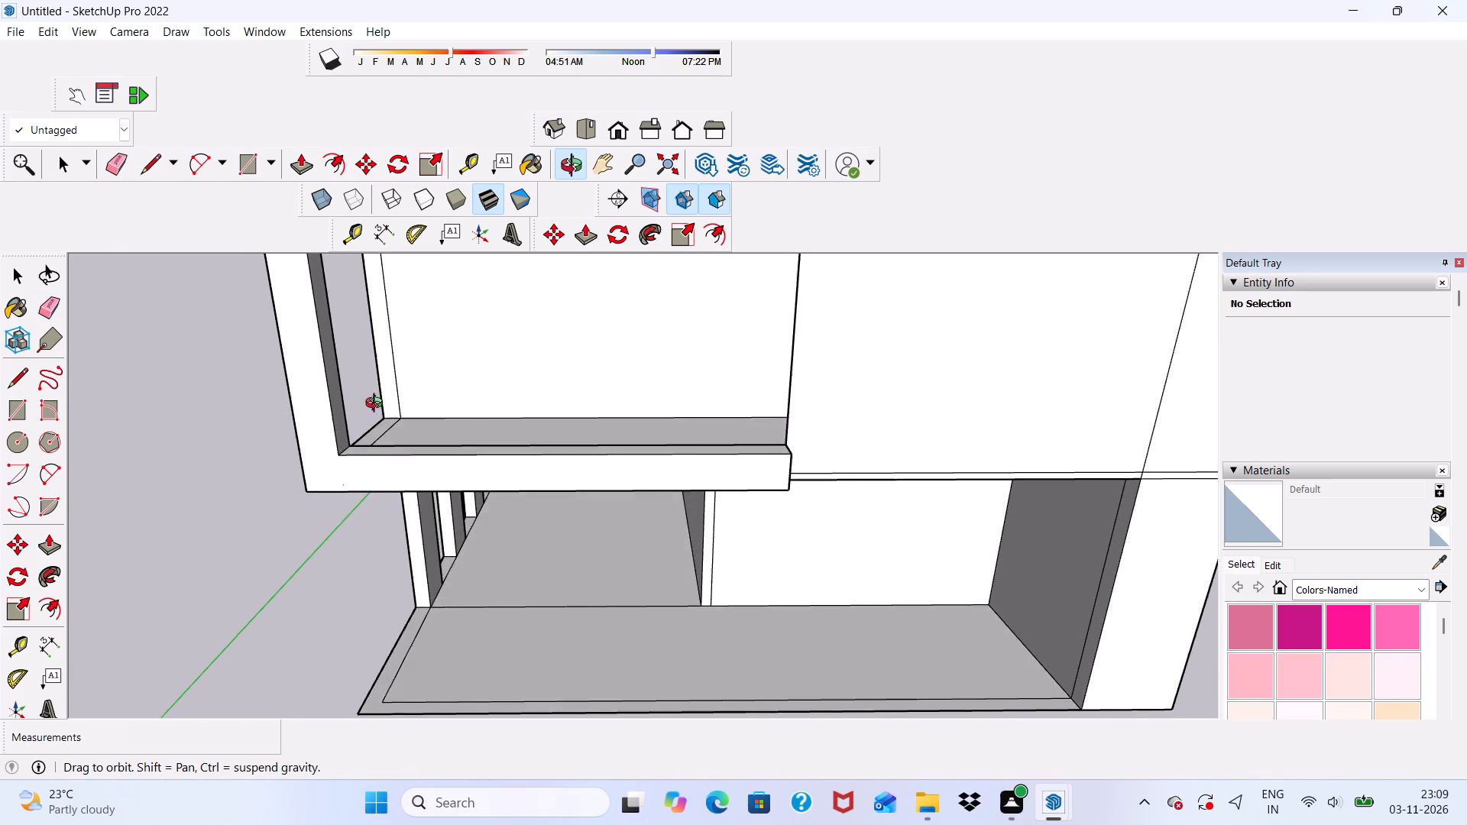
{"action": "middle_click_drag", "start_coordinate": [377, 405], "coordinate": [409, 394]}
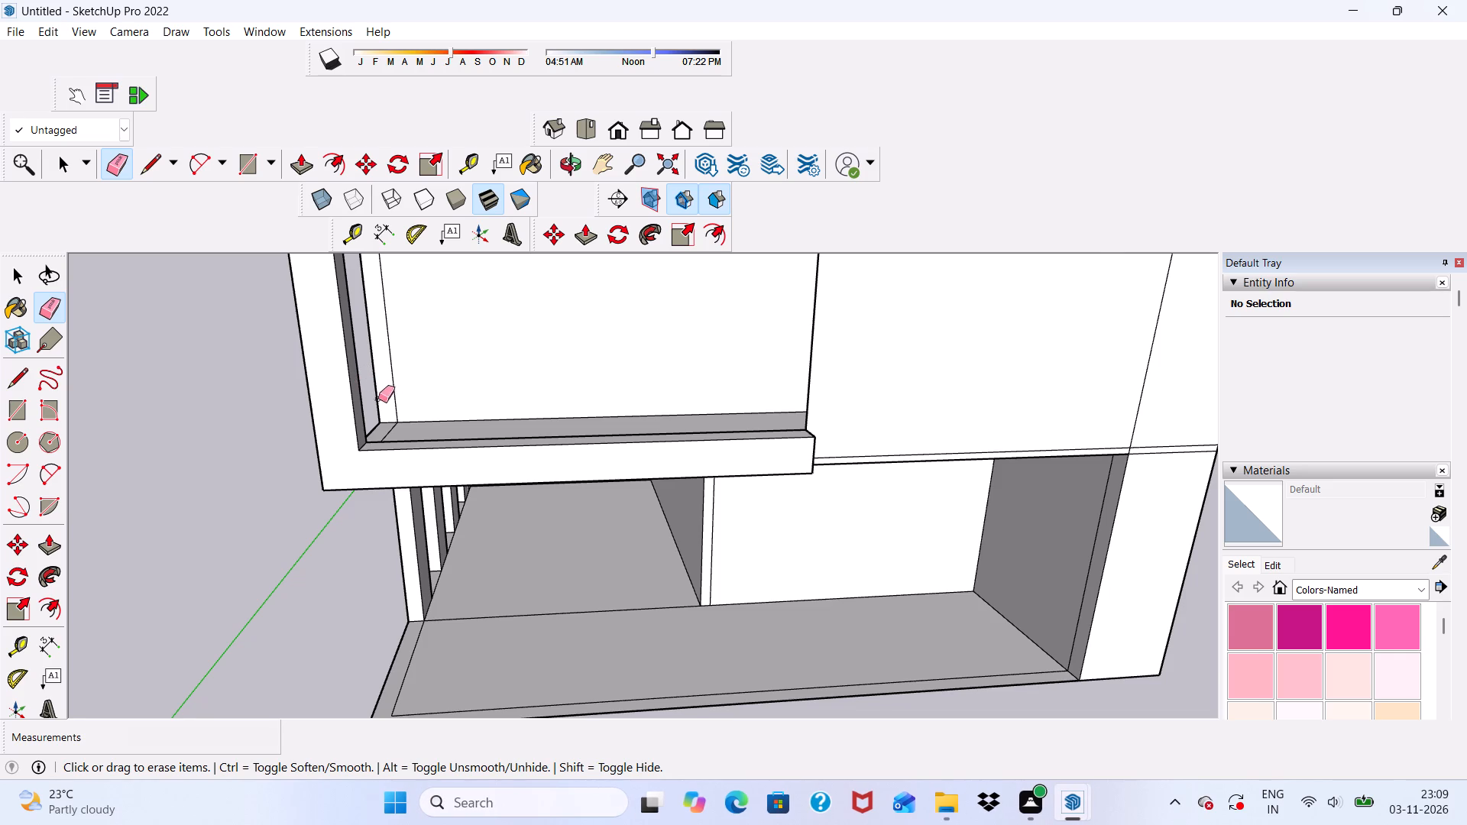
{"action": "scroll", "coordinate": [405, 435], "scroll_direction": "down", "scroll_amount": 3}
{"action": "scroll", "coordinate": [398, 545], "scroll_direction": "down", "scroll_amount": 2}
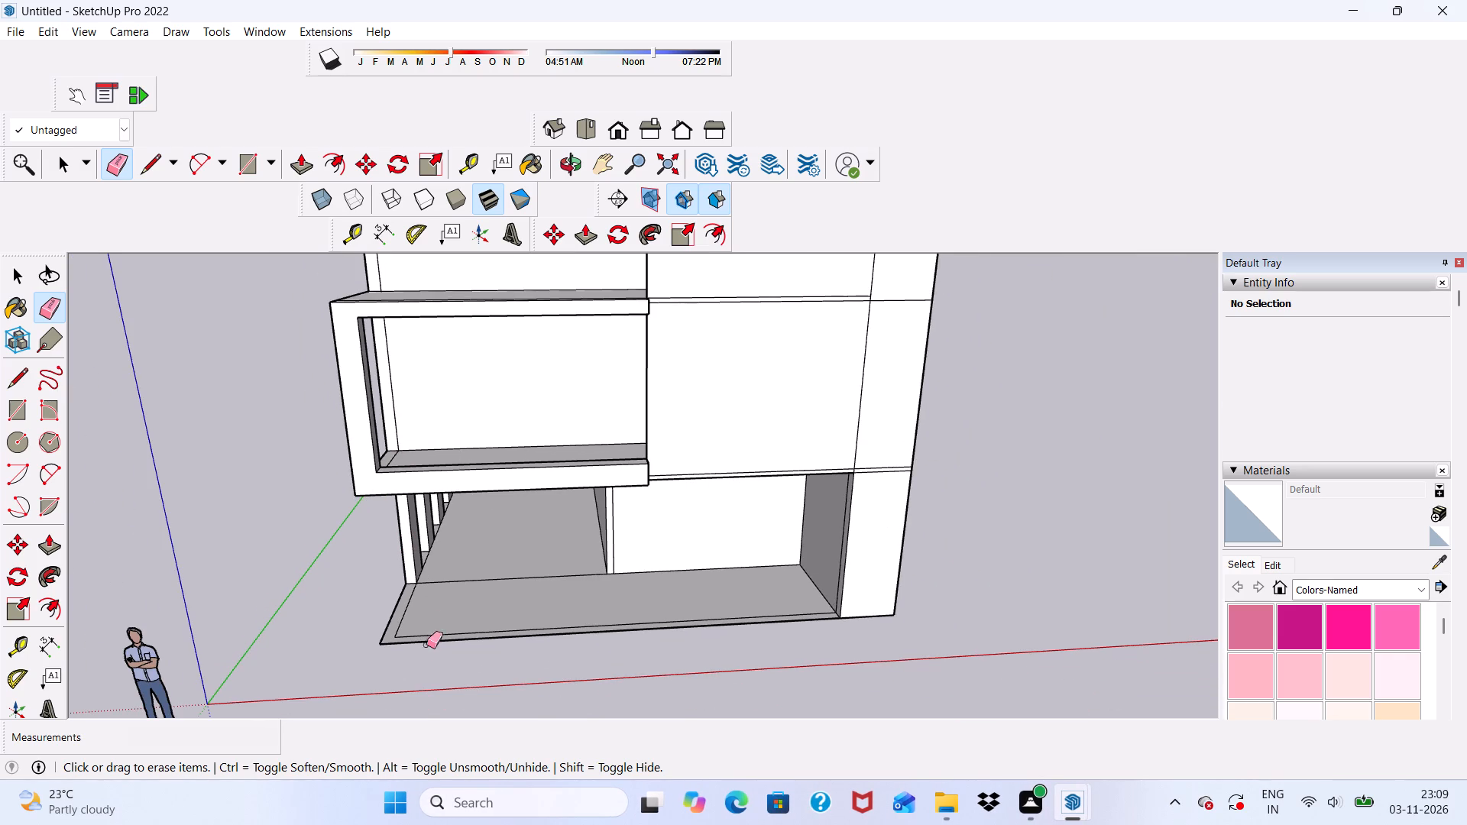
{"action": "scroll", "coordinate": [436, 746], "scroll_direction": "down", "scroll_amount": 1}
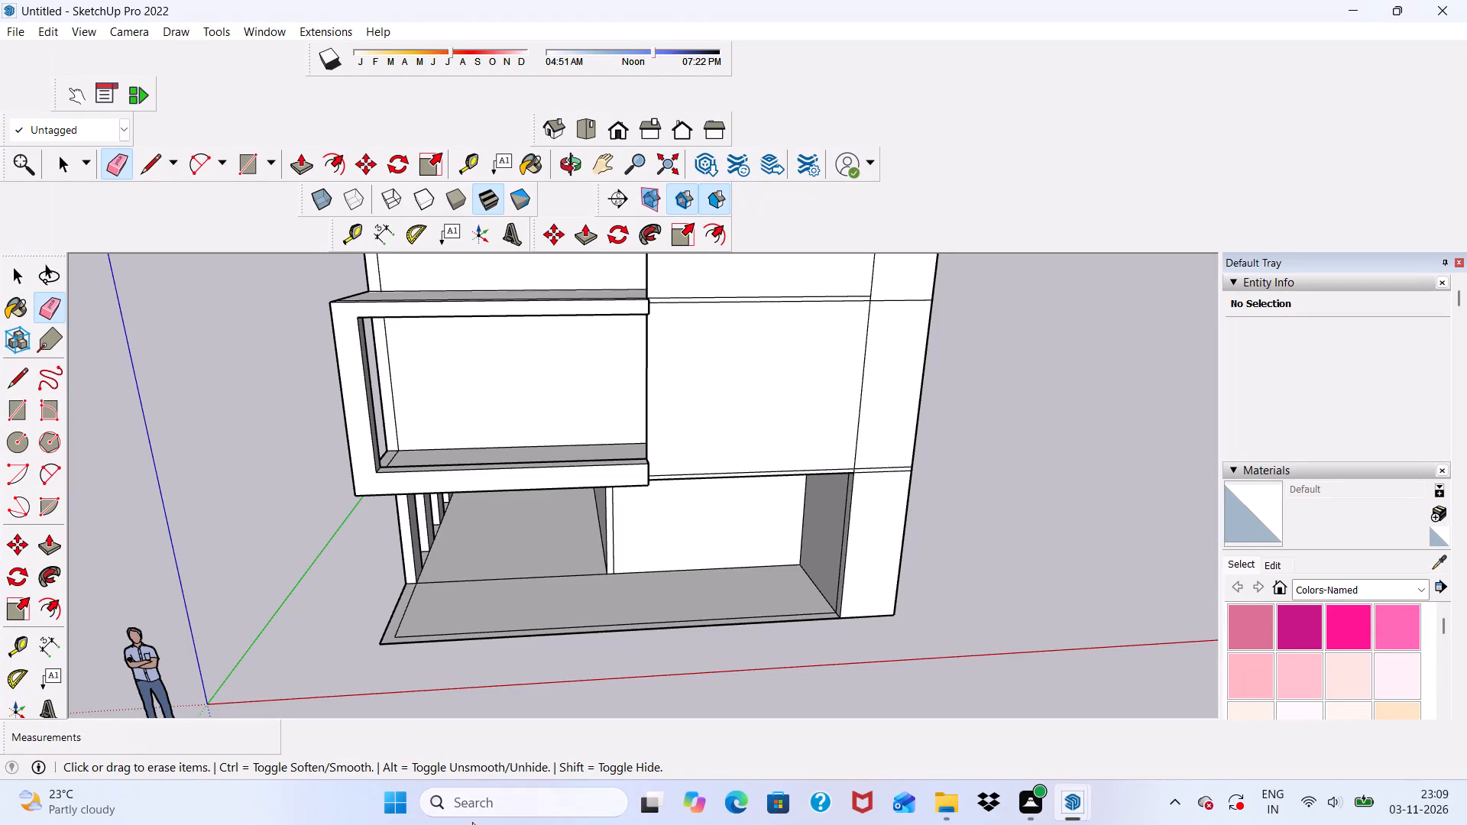
{"action": "scroll", "coordinate": [479, 794], "scroll_direction": "up", "scroll_amount": 4}
{"action": "scroll", "coordinate": [597, 721], "scroll_direction": "down", "scroll_amount": 1}
{"action": "scroll", "coordinate": [578, 790], "scroll_direction": "up", "scroll_amount": 2}
{"action": "scroll", "coordinate": [630, 684], "scroll_direction": "down", "scroll_amount": 1}
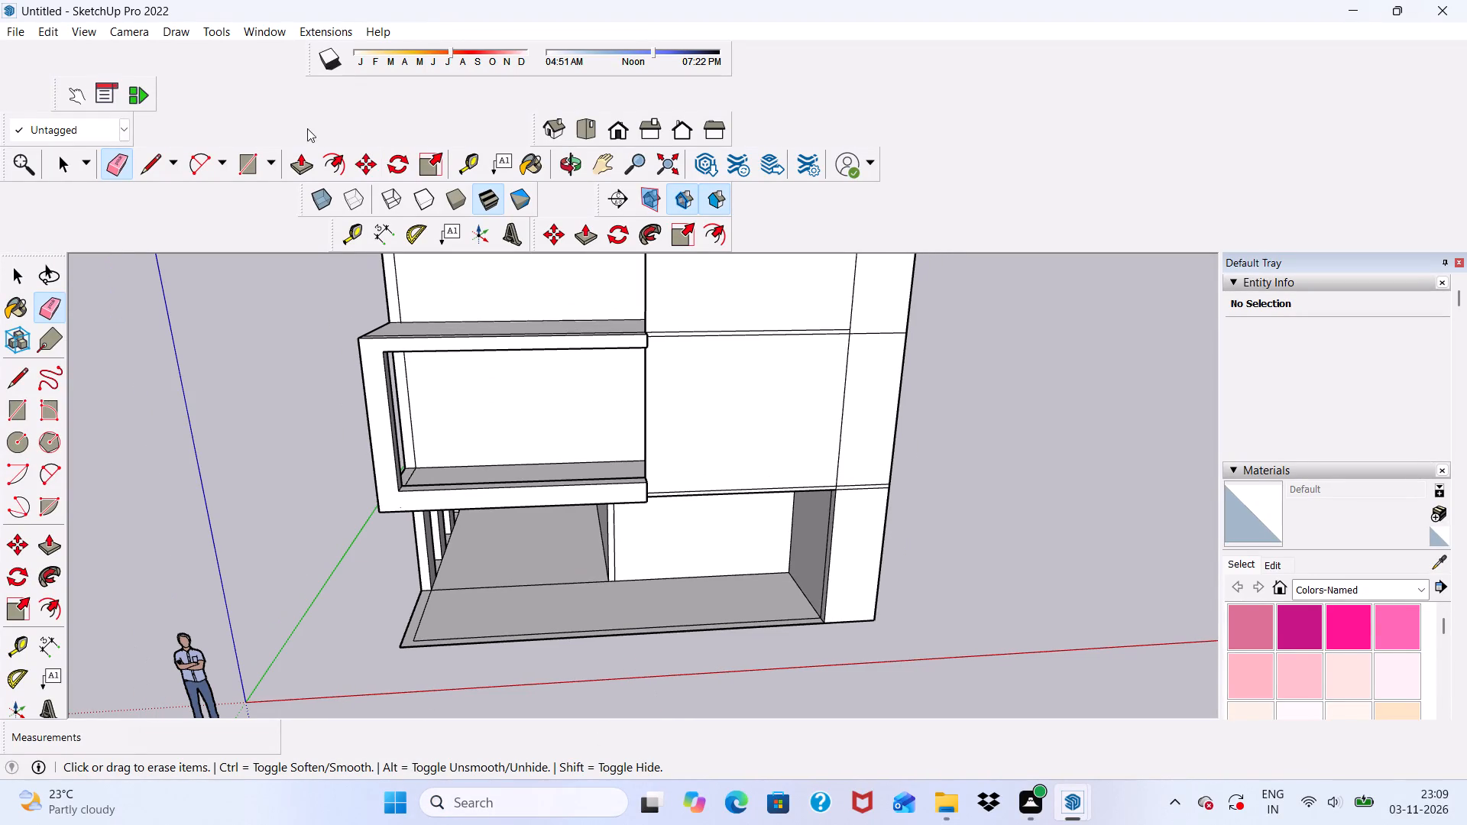
Erase the short leftover edges on the balcony beam's underside where it meets the front wall.
{"action": "left_click", "coordinate": [298, 164]}
{"action": "middle_click_drag", "start_coordinate": [559, 438], "coordinate": [552, 283]}
{"action": "scroll", "coordinate": [531, 289], "scroll_direction": "up", "scroll_amount": 5}
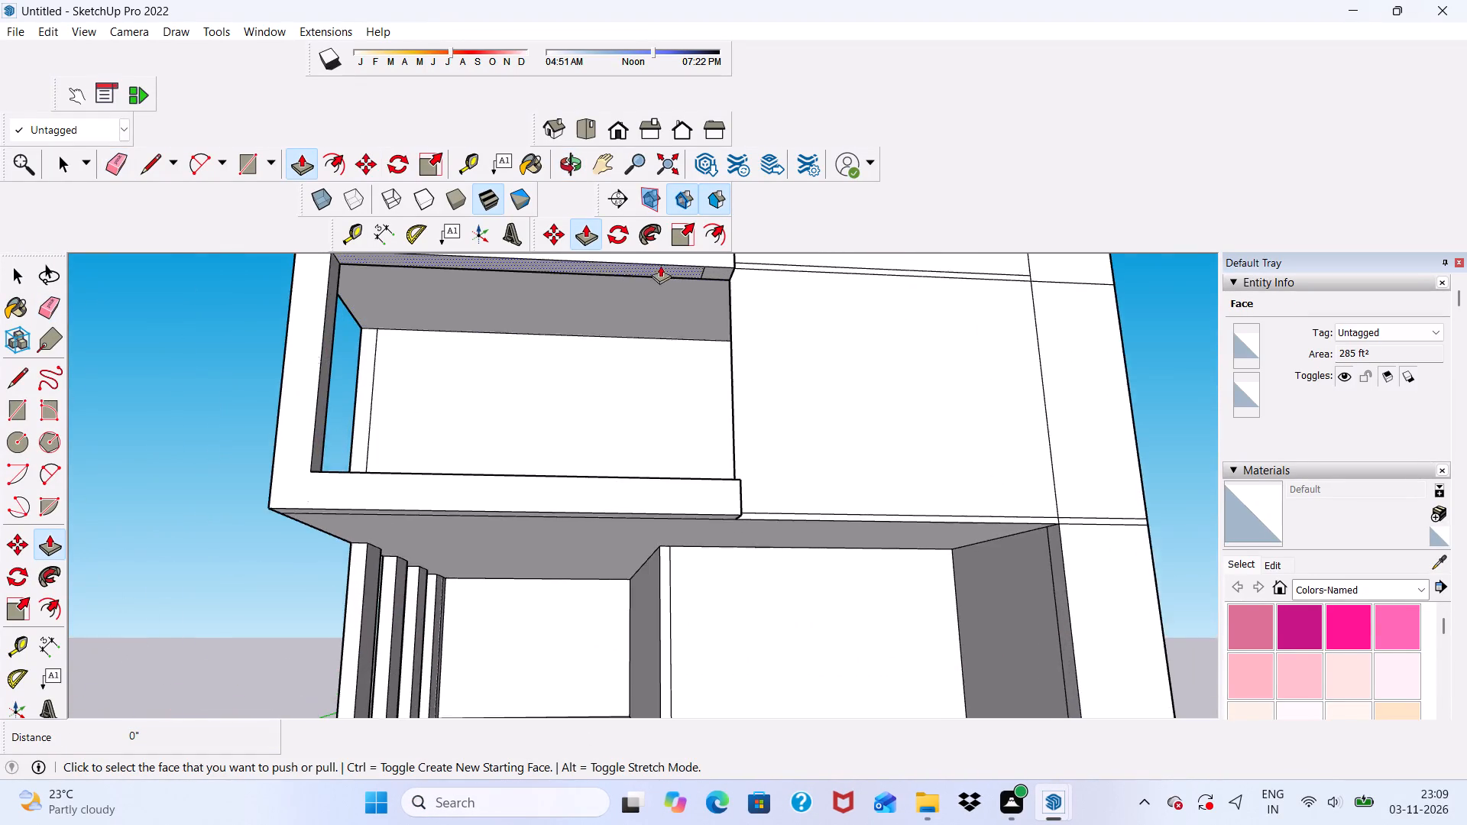
{"action": "scroll", "coordinate": [669, 265], "scroll_direction": "up", "scroll_amount": 4}
{"action": "left_click", "coordinate": [126, 163]}
{"action": "scroll", "coordinate": [323, 278], "scroll_direction": "down", "scroll_amount": 5}
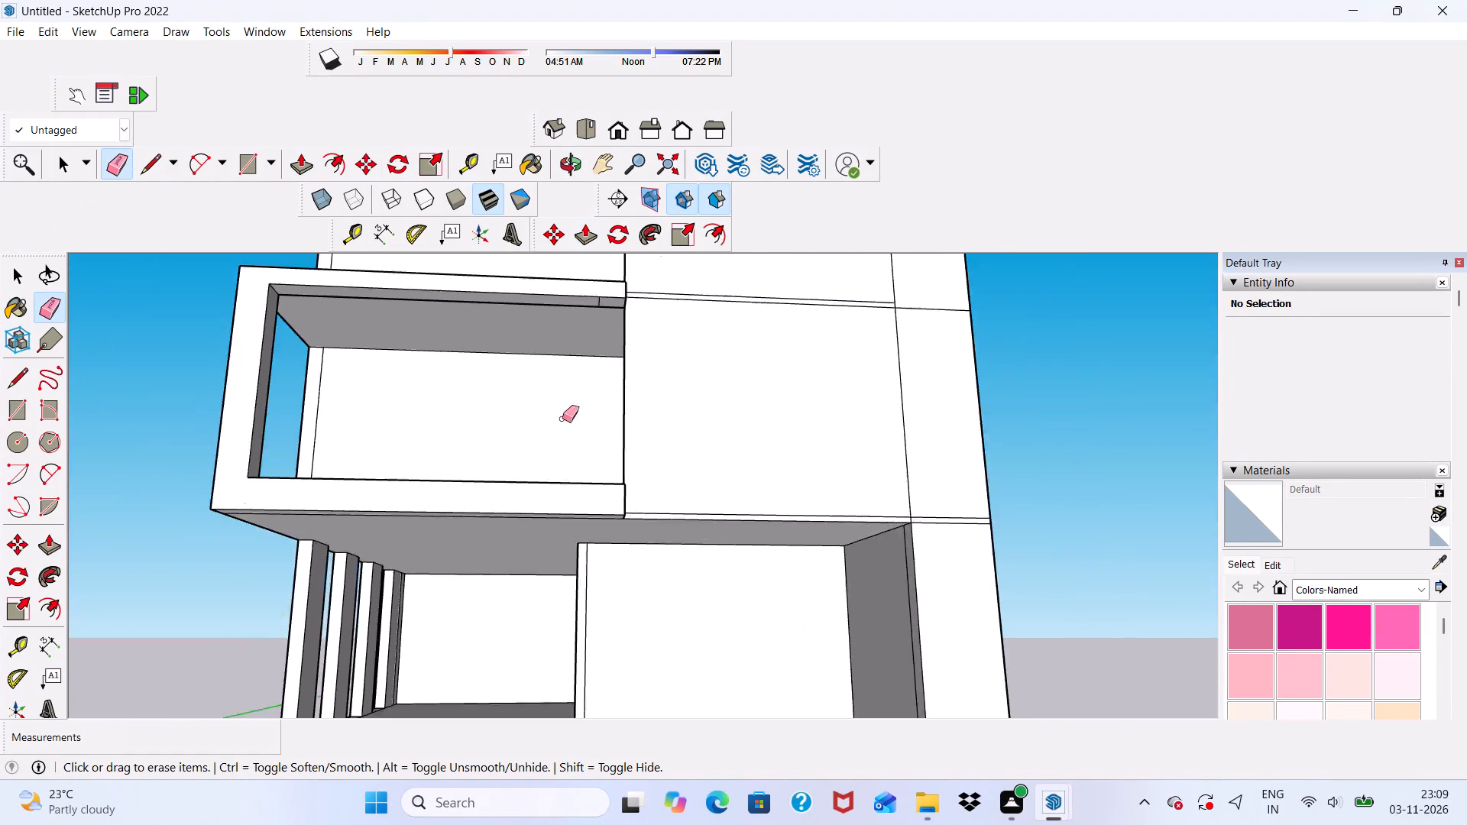
{"action": "scroll", "coordinate": [572, 416], "scroll_direction": "up", "scroll_amount": 7}
{"action": "scroll", "coordinate": [614, 260], "scroll_direction": "down", "scroll_amount": 10}
{"action": "scroll", "coordinate": [645, 305], "scroll_direction": "up", "scroll_amount": 6}
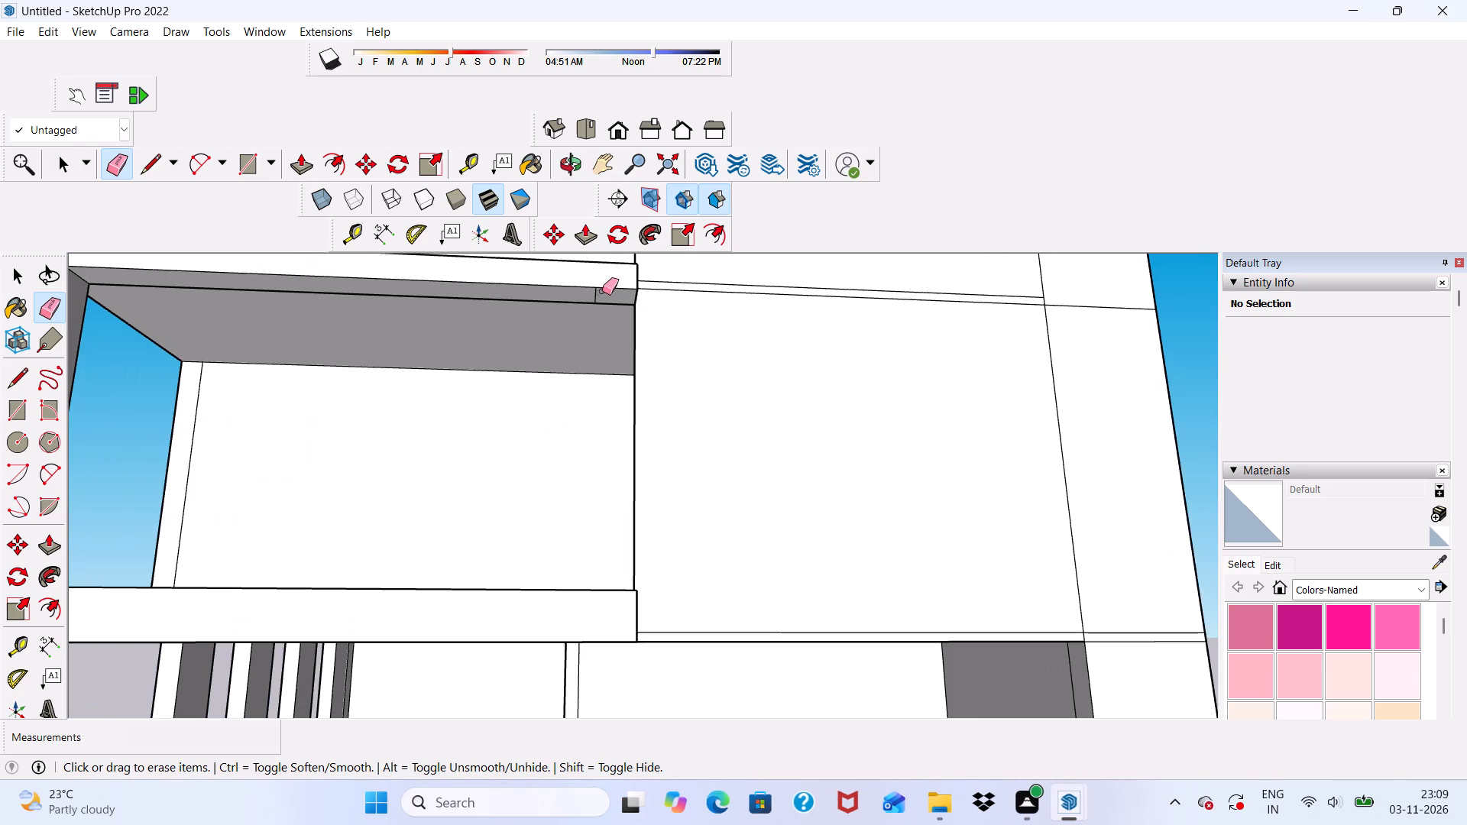
{"action": "left_click", "coordinate": [599, 293]}
{"action": "left_click", "coordinate": [596, 293]}
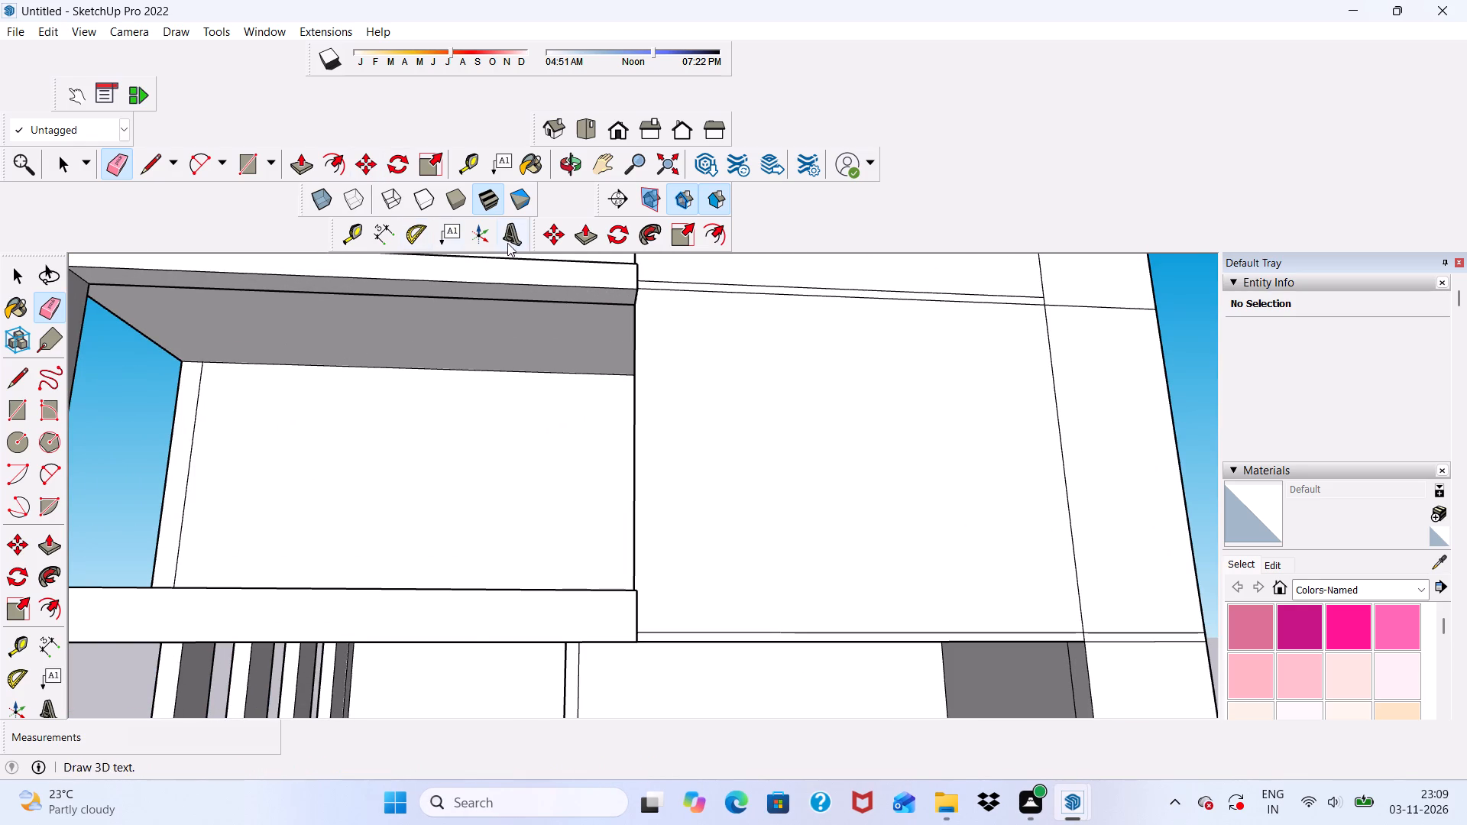
Push/Pull the underside of the balcony's top beam down by about 6 5/16".
{"action": "left_click", "coordinate": [588, 228]}
{"action": "scroll", "coordinate": [591, 299], "scroll_direction": "up", "scroll_amount": 2}
{"action": "left_click", "coordinate": [593, 290]}
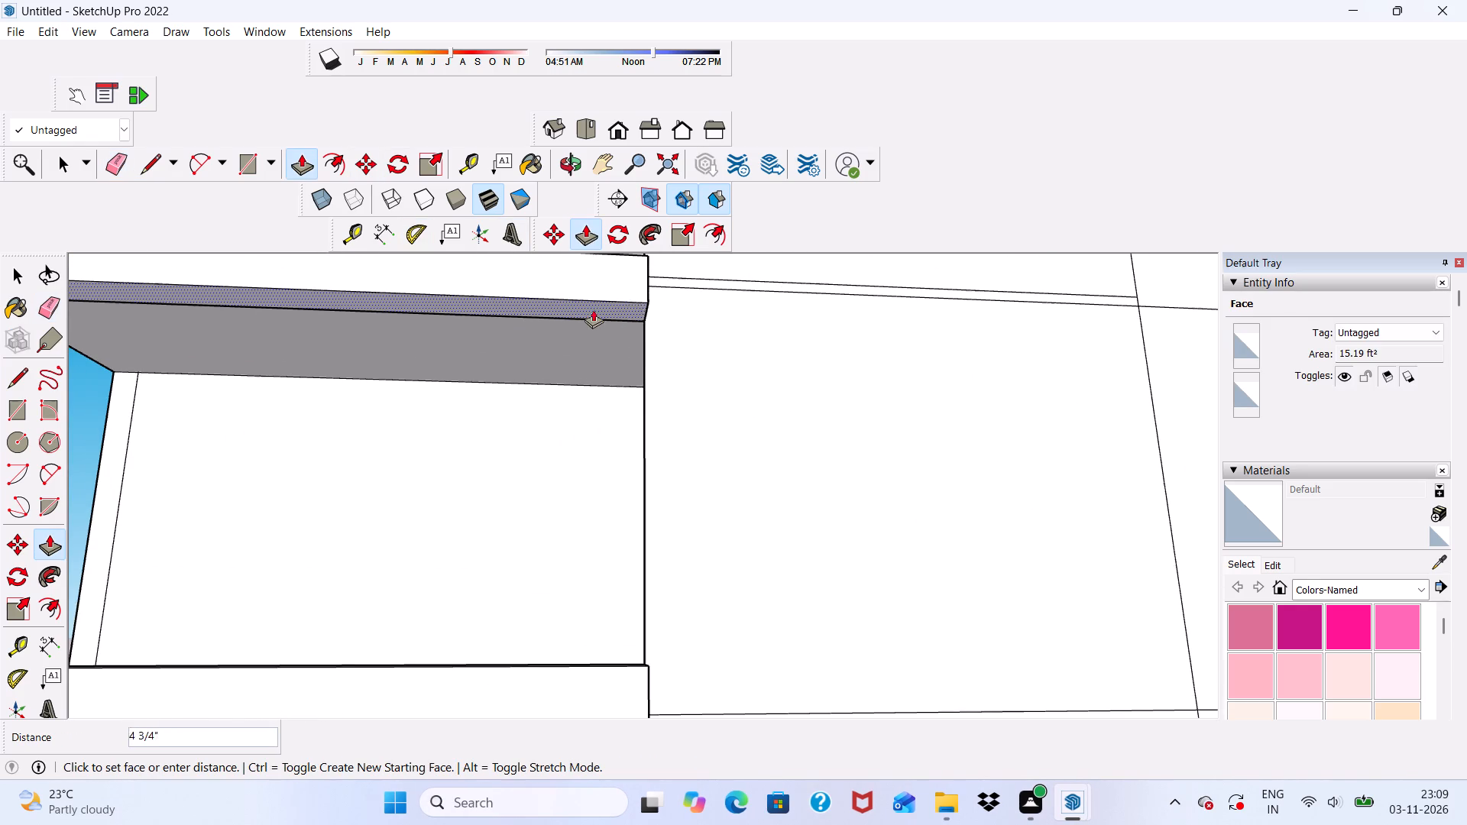
{"action": "left_click", "coordinate": [593, 311]}
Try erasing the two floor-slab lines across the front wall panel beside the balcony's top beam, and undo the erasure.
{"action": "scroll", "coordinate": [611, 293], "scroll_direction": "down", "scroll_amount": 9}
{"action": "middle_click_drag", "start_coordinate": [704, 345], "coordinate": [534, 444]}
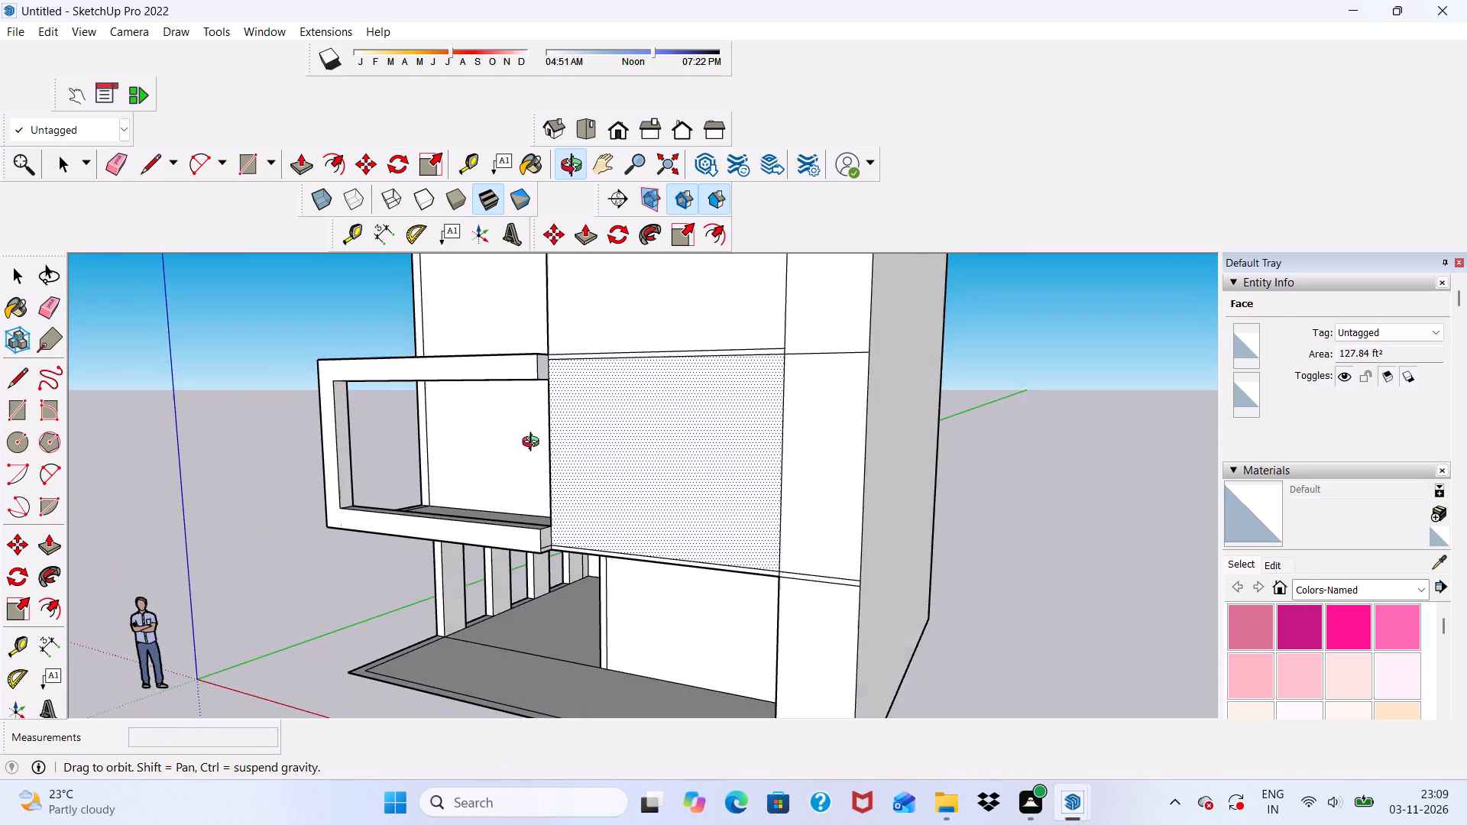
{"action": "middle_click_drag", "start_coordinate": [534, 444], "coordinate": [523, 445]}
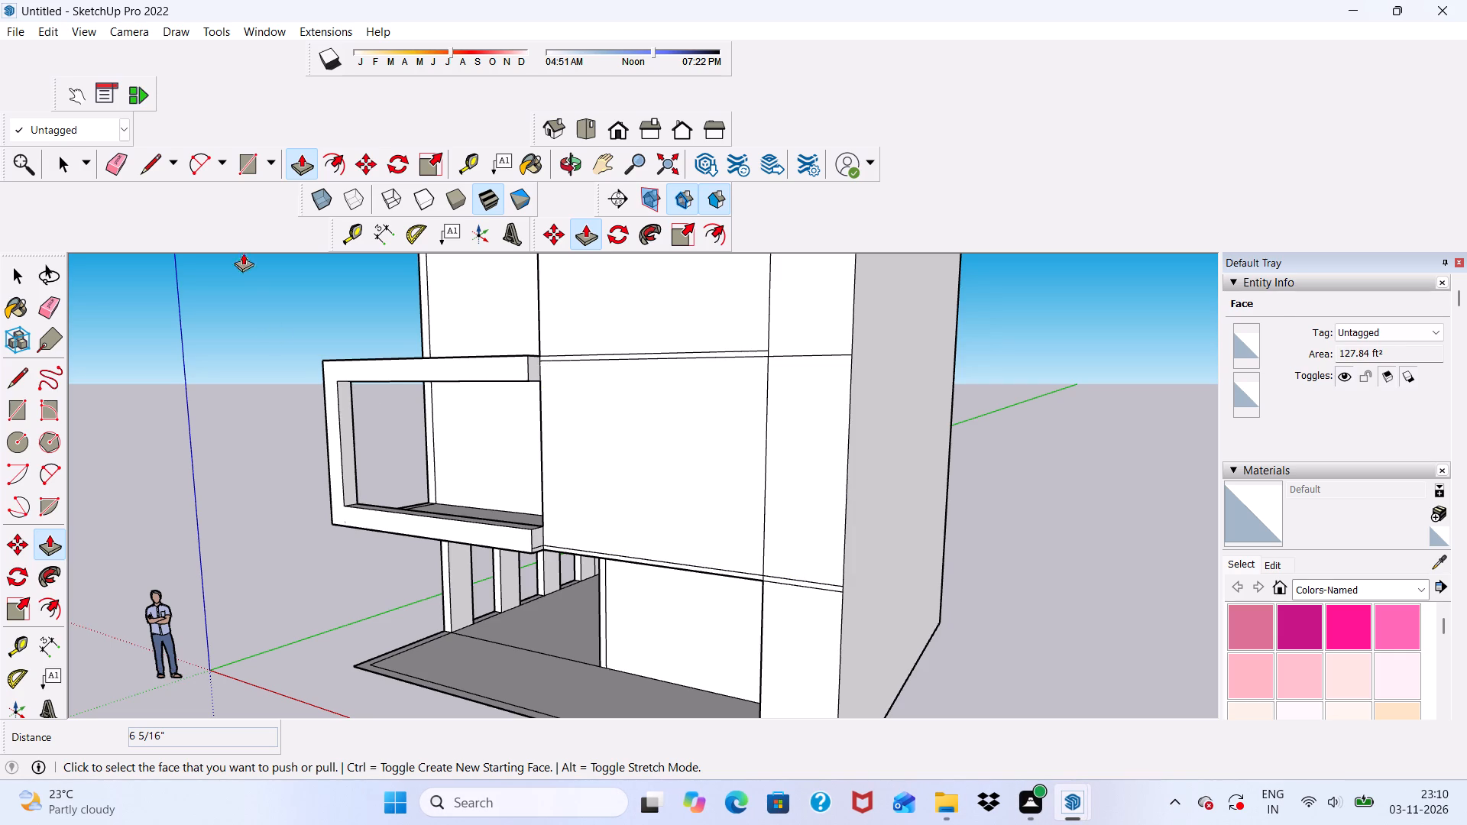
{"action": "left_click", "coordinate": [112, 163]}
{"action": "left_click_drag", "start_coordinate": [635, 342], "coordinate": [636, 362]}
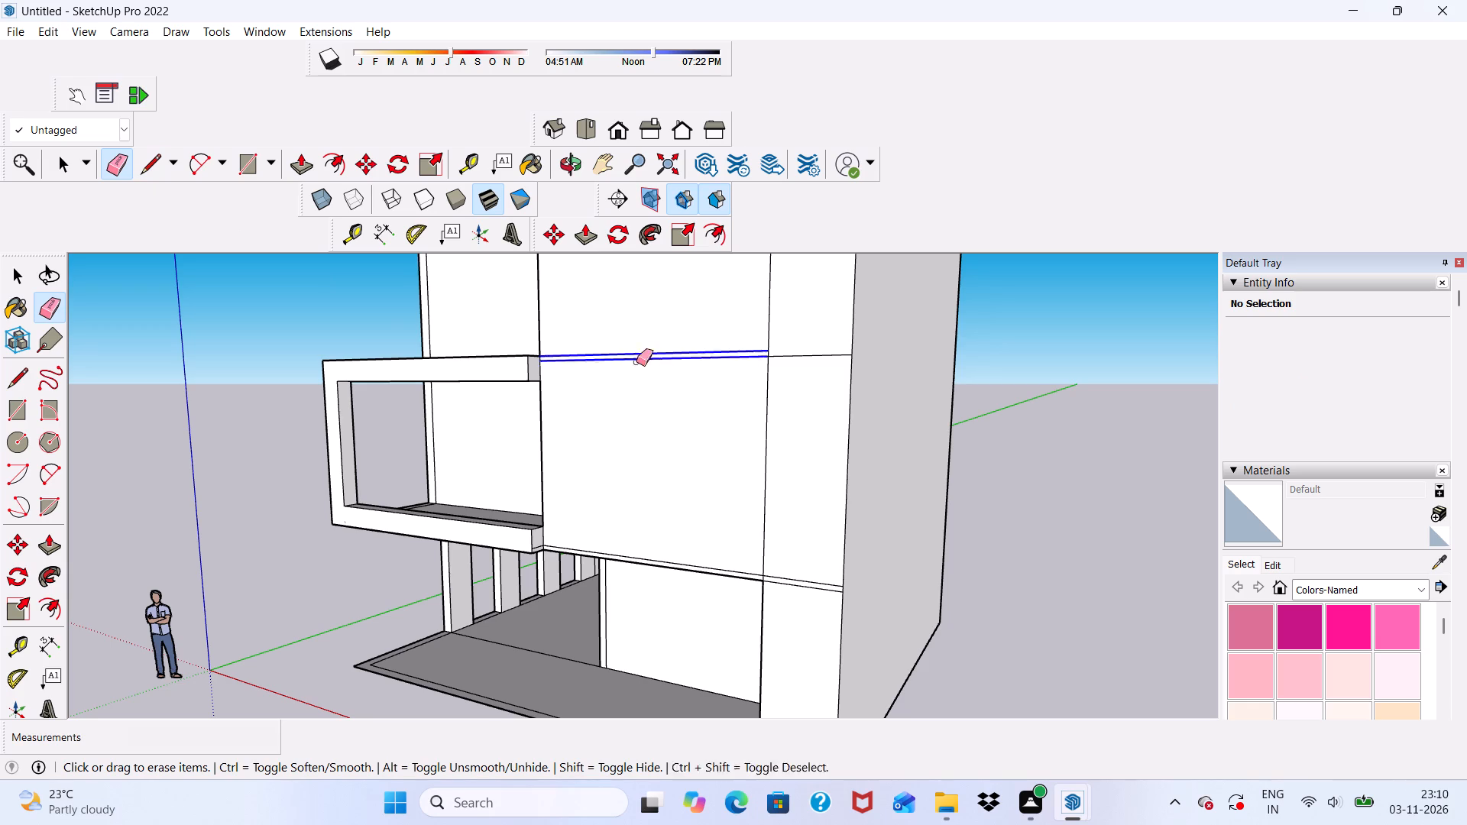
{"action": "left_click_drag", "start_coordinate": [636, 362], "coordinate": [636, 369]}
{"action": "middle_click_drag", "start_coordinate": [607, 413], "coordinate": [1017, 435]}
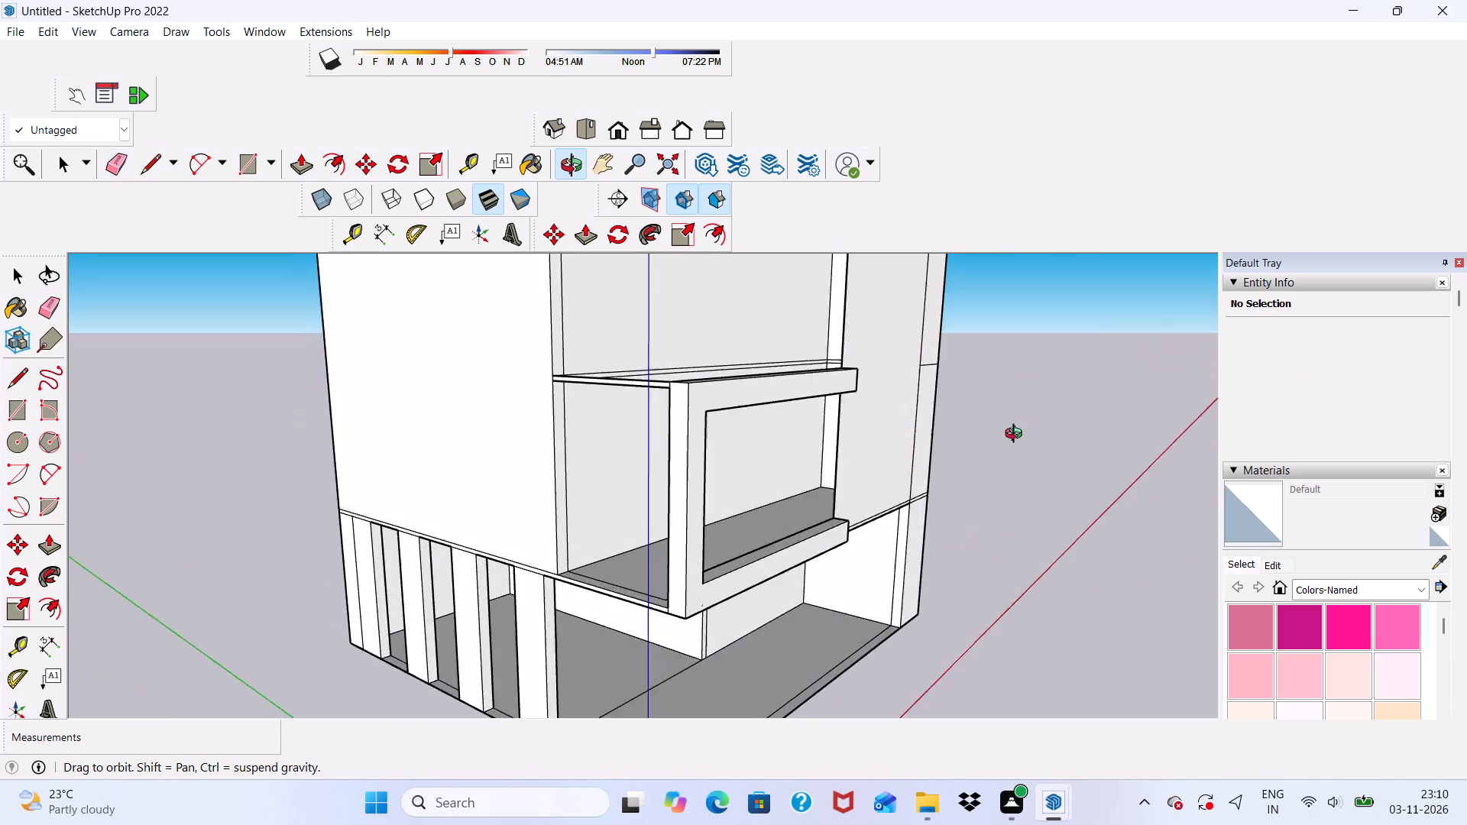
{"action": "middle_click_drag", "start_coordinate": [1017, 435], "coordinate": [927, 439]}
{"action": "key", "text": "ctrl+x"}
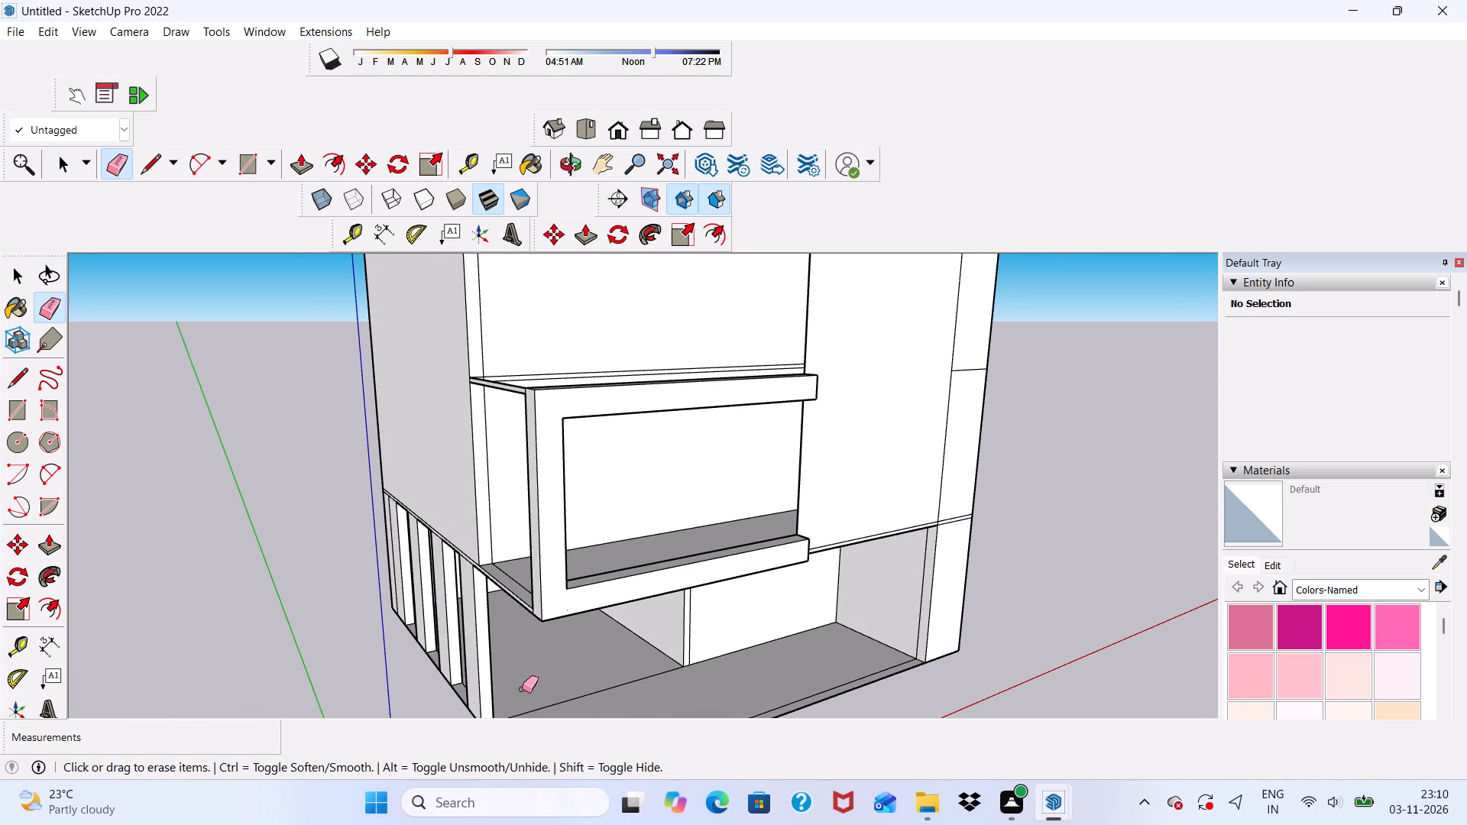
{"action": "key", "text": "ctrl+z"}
Push/Pull the top-floor front wall panel beside the open bays outward by 3".
{"action": "scroll", "coordinate": [627, 675], "scroll_direction": "down", "scroll_amount": 4}
{"action": "scroll", "coordinate": [724, 537], "scroll_direction": "down", "scroll_amount": 3}
{"action": "key", "text": "space"}
{"action": "scroll", "coordinate": [852, 338], "scroll_direction": "down", "scroll_amount": 2}
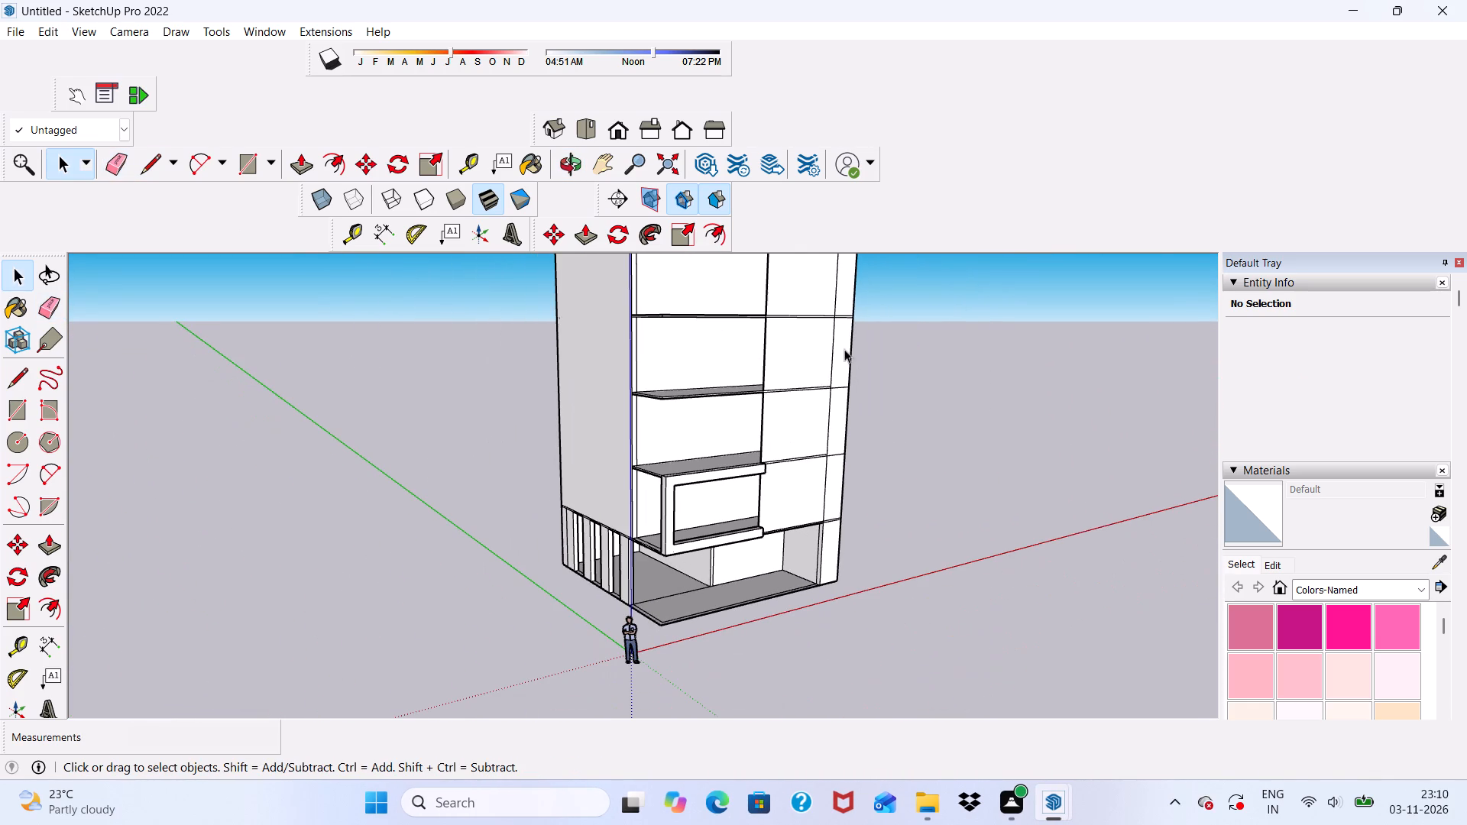
{"action": "scroll", "coordinate": [756, 367], "scroll_direction": "down", "scroll_amount": 1}
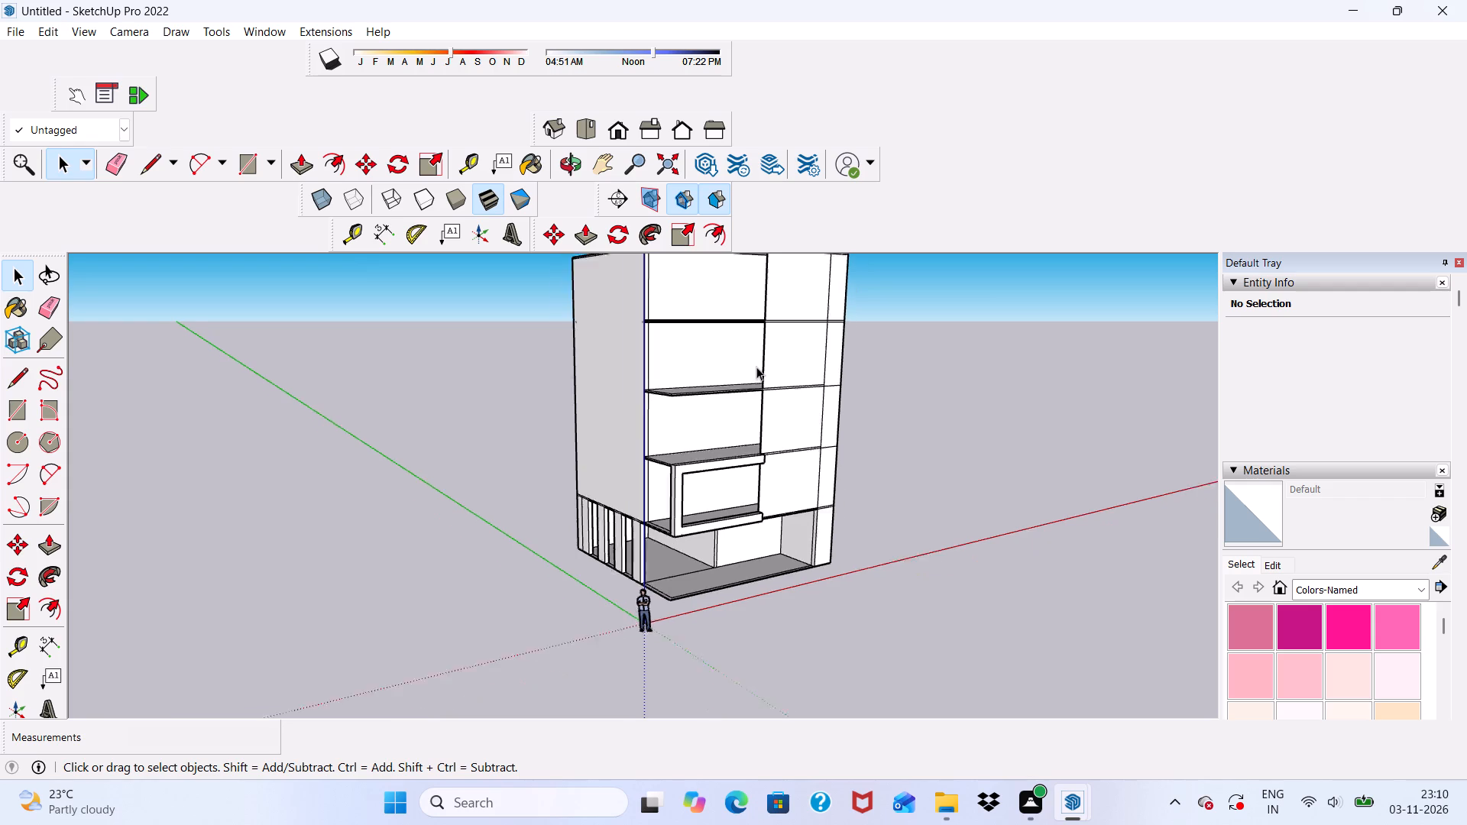
{"action": "scroll", "coordinate": [756, 367], "scroll_direction": "down", "scroll_amount": 6}
{"action": "scroll", "coordinate": [803, 297], "scroll_direction": "up", "scroll_amount": 5}
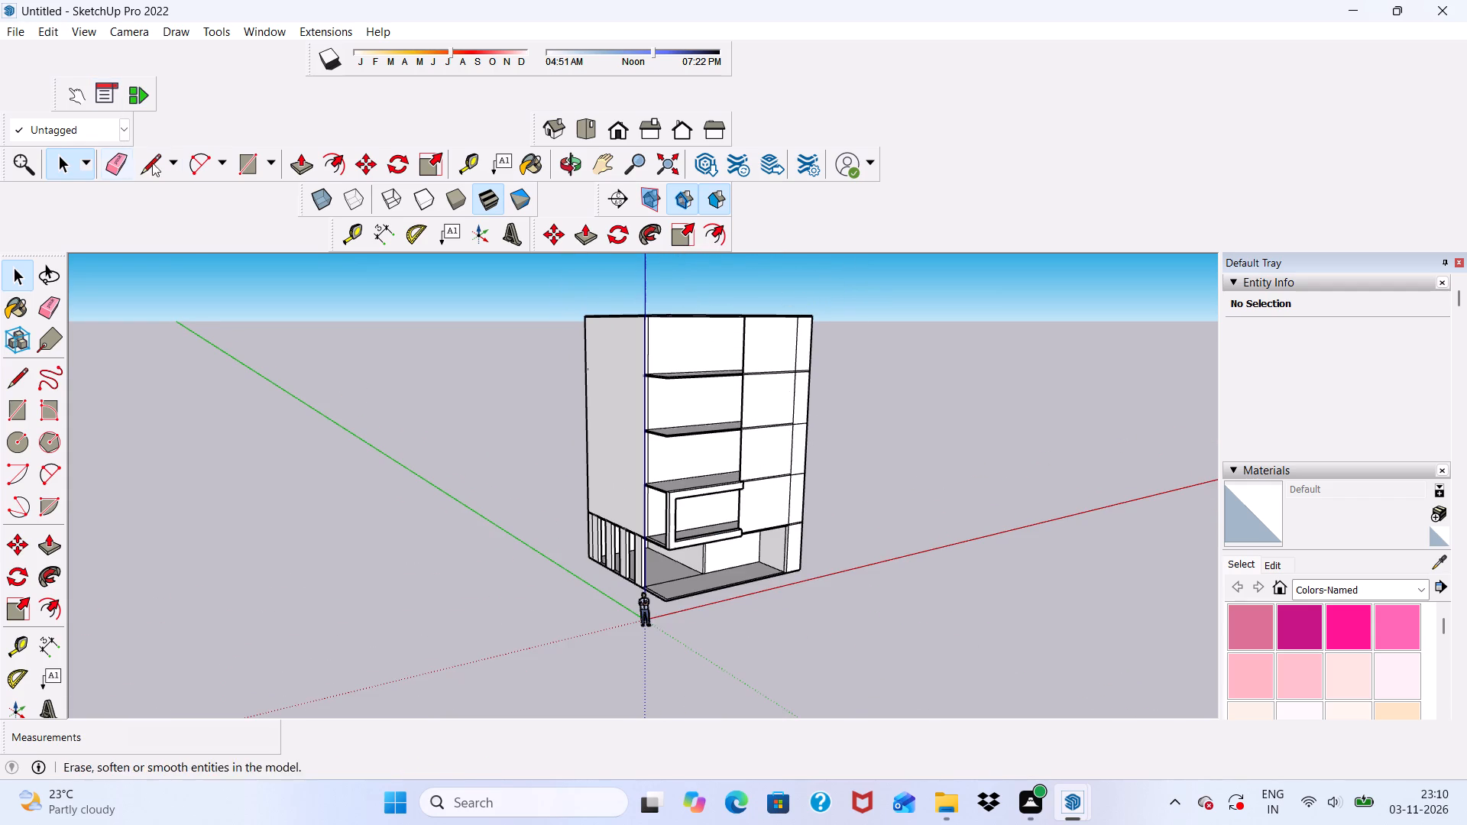
{"action": "left_click", "coordinate": [299, 162]}
{"action": "scroll", "coordinate": [703, 341], "scroll_direction": "up", "scroll_amount": 4}
{"action": "middle_click_drag", "start_coordinate": [785, 328], "coordinate": [637, 356]}
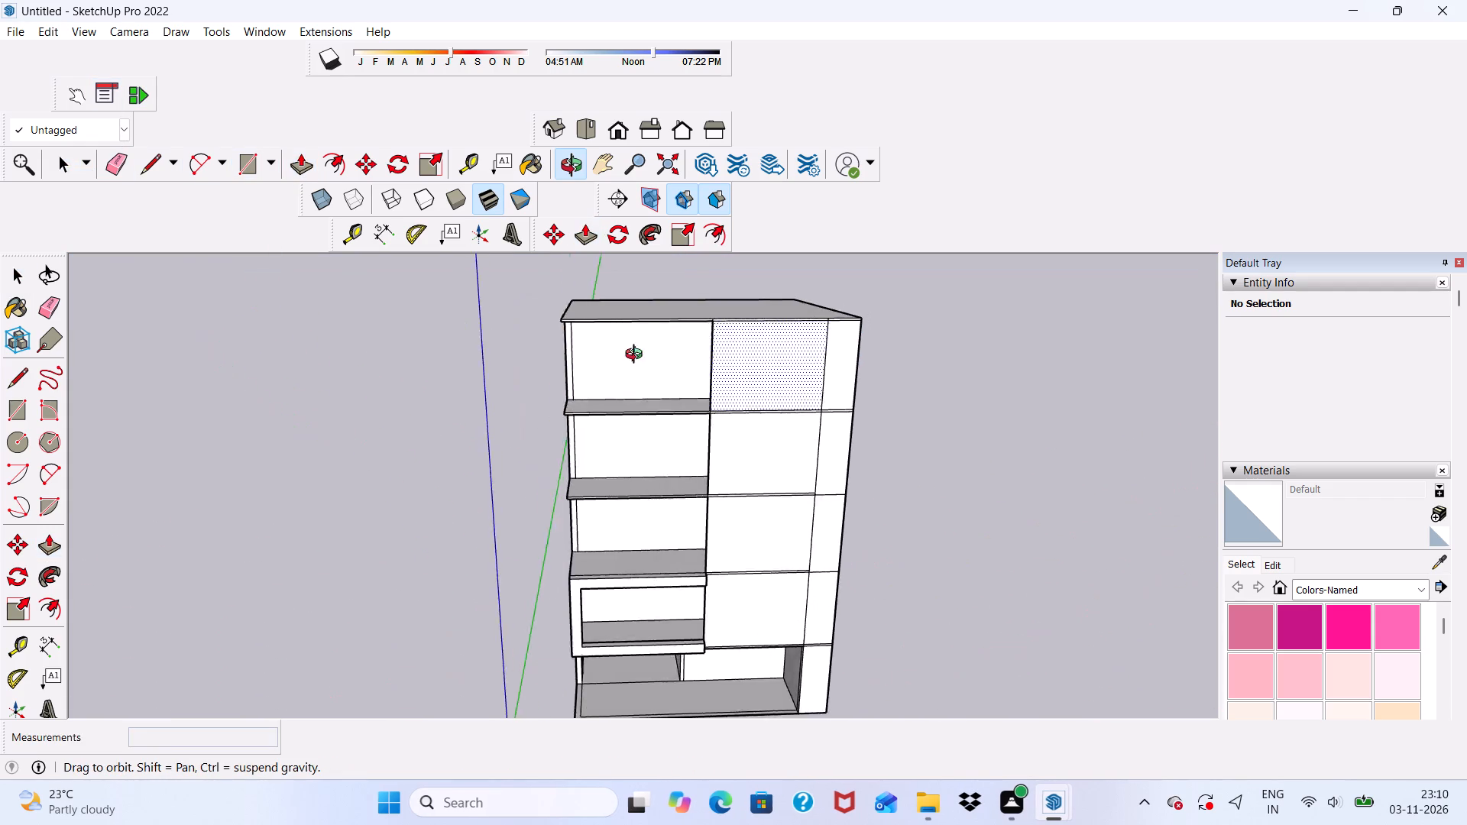
{"action": "middle_click_drag", "start_coordinate": [637, 356], "coordinate": [621, 356]}
{"action": "scroll", "coordinate": [710, 364], "scroll_direction": "up", "scroll_amount": 3}
{"action": "left_click", "coordinate": [742, 342]}
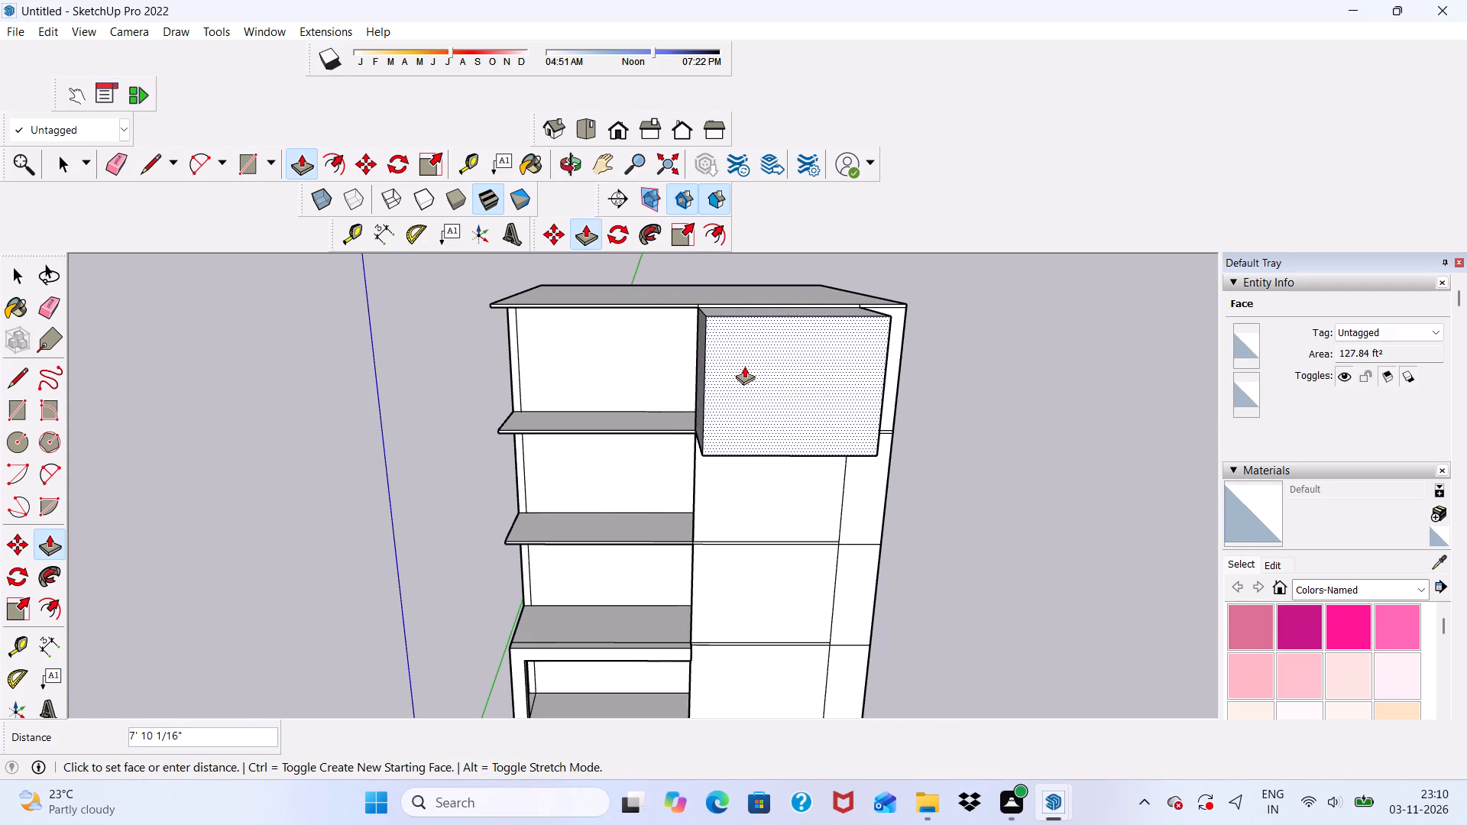
{"action": "key", "text": "3"}
{"action": "key", "text": "shift+quotedbl"}
{"action": "key", "text": "Return"}
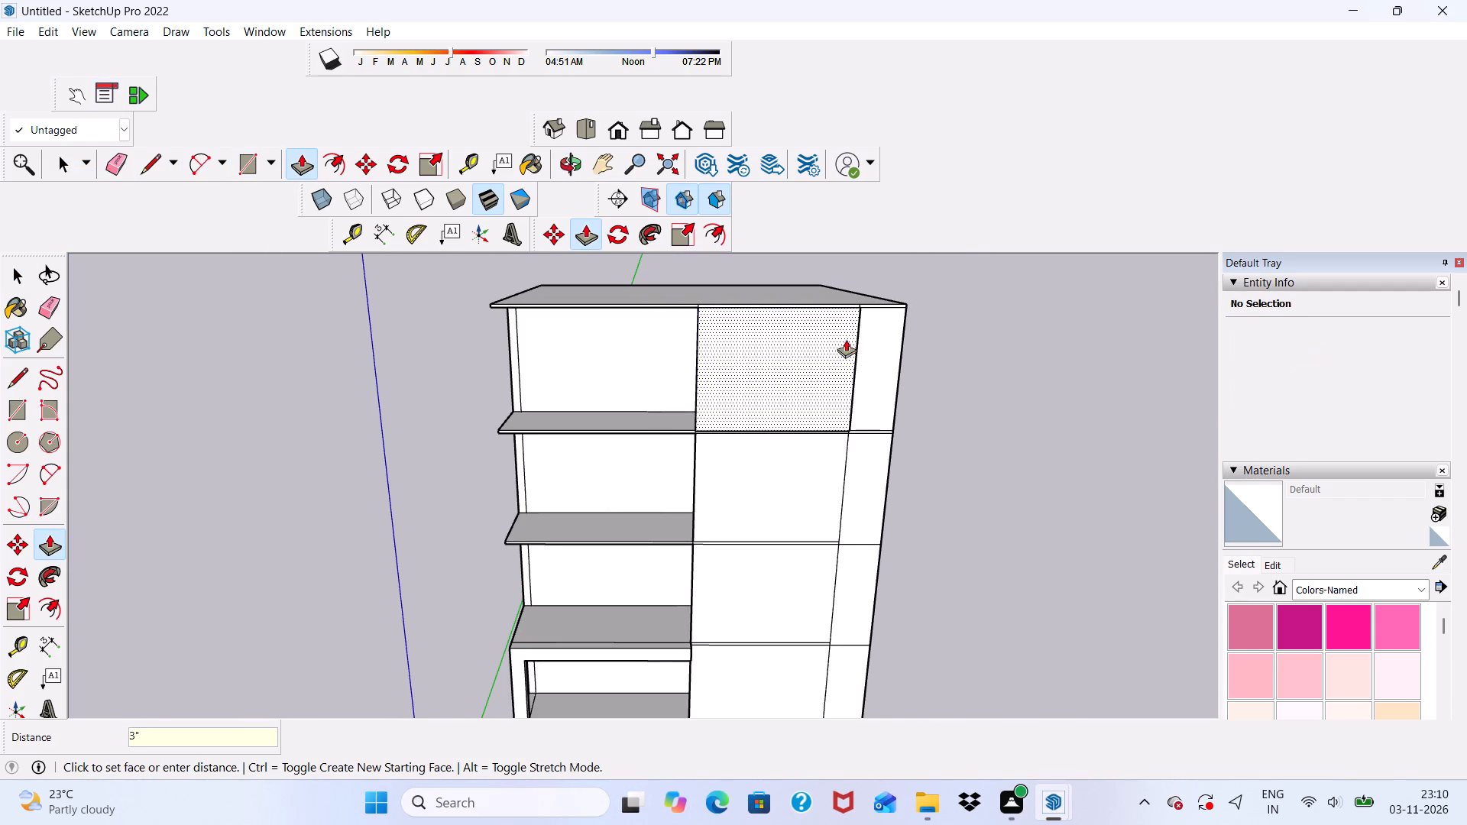
Push/Pull the narrow side face of the raised top-floor panel by 3' 8 3/8" to the building's outer corner.
{"action": "scroll", "coordinate": [834, 436], "scroll_direction": "up", "scroll_amount": 7}
{"action": "middle_click_drag", "start_coordinate": [743, 422], "coordinate": [427, 448]}
{"action": "scroll", "coordinate": [636, 454], "scroll_direction": "up", "scroll_amount": 4}
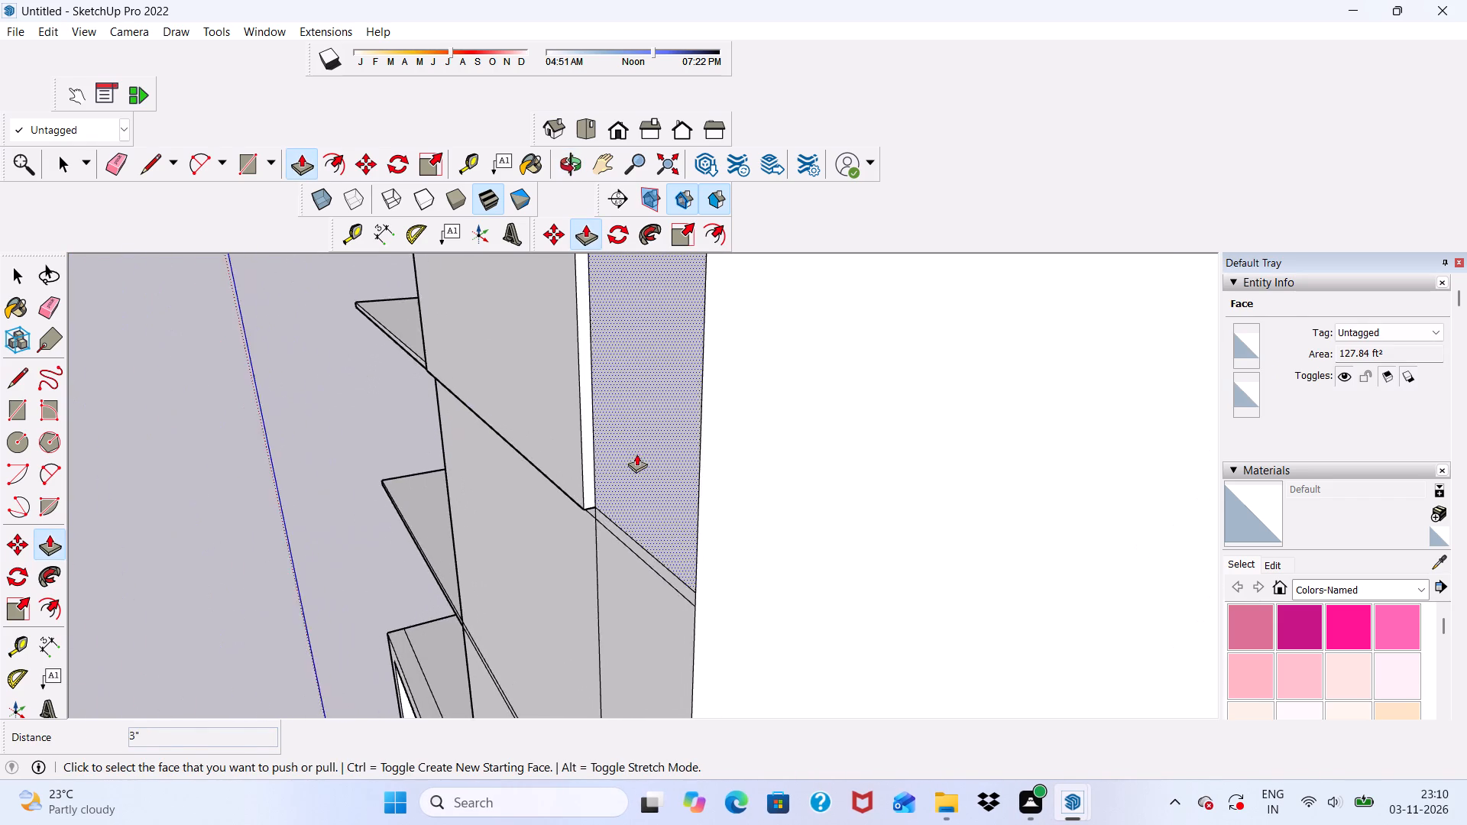
{"action": "scroll", "coordinate": [636, 454], "scroll_direction": "up", "scroll_amount": 5}
{"action": "left_click", "coordinate": [598, 462]}
{"action": "left_click", "coordinate": [821, 371]}
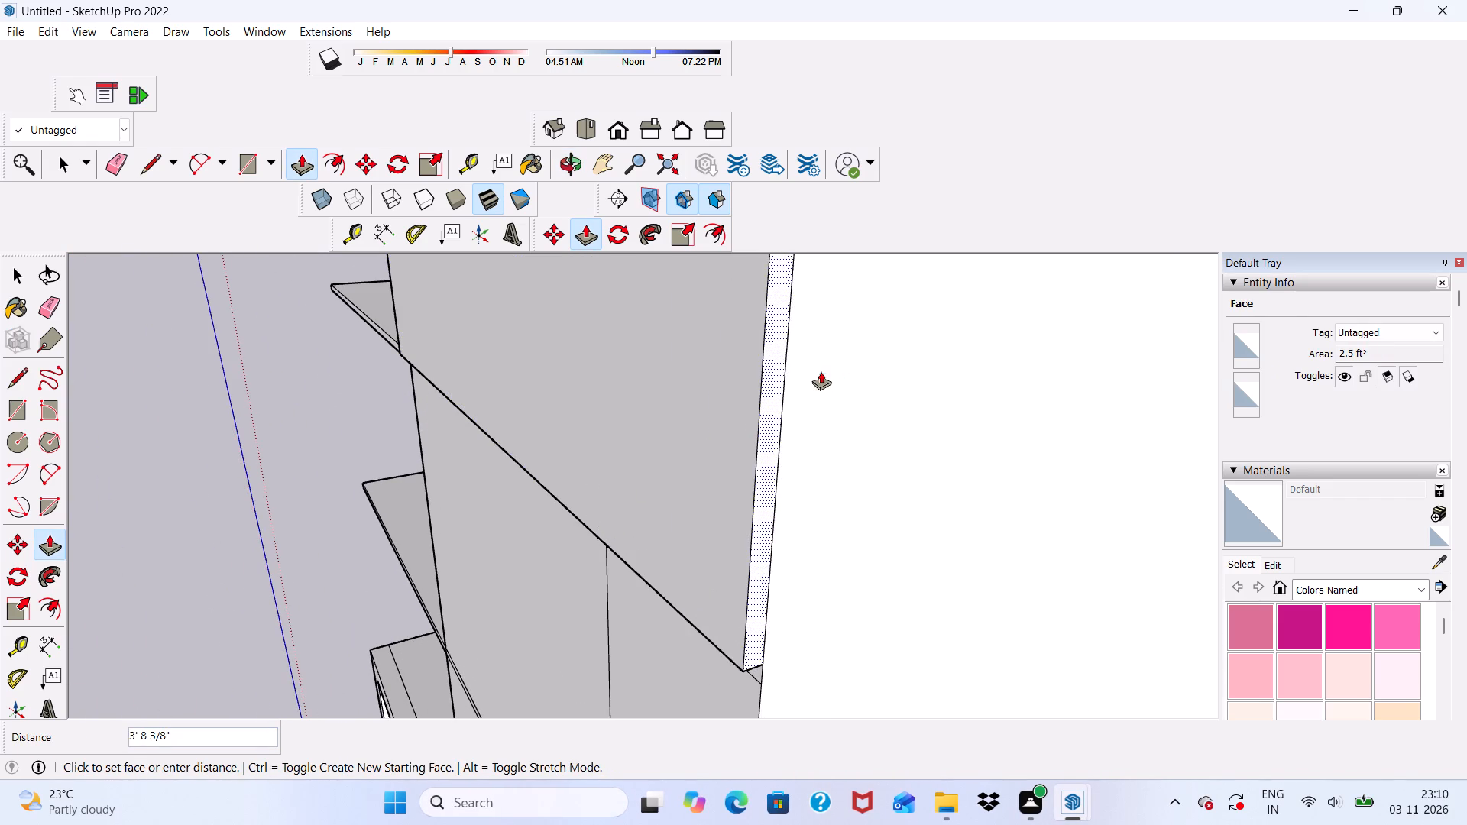
Push/Pull the raised panel's narrow underside down 30' 6" to the balcony's bottom edge, cladding the front wall above the ground floor.
{"action": "scroll", "coordinate": [810, 382], "scroll_direction": "down", "scroll_amount": 3}
{"action": "middle_click_drag", "start_coordinate": [653, 483], "coordinate": [867, 273]}
{"action": "scroll", "coordinate": [792, 465], "scroll_direction": "up", "scroll_amount": 5}
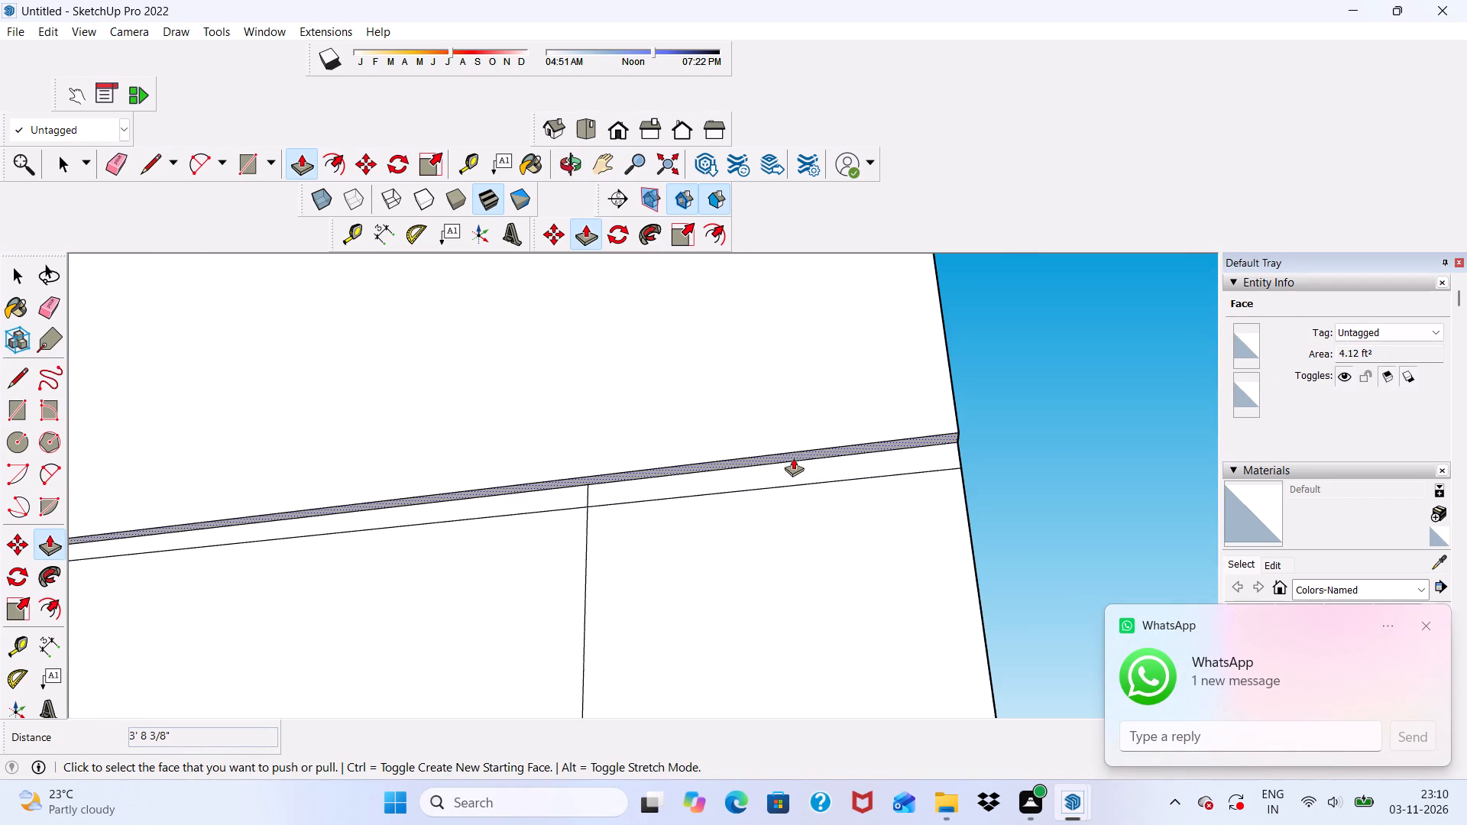
{"action": "left_click", "coordinate": [793, 455]}
{"action": "scroll", "coordinate": [785, 482], "scroll_direction": "down", "scroll_amount": 3}
{"action": "scroll", "coordinate": [779, 349], "scroll_direction": "down", "scroll_amount": 9}
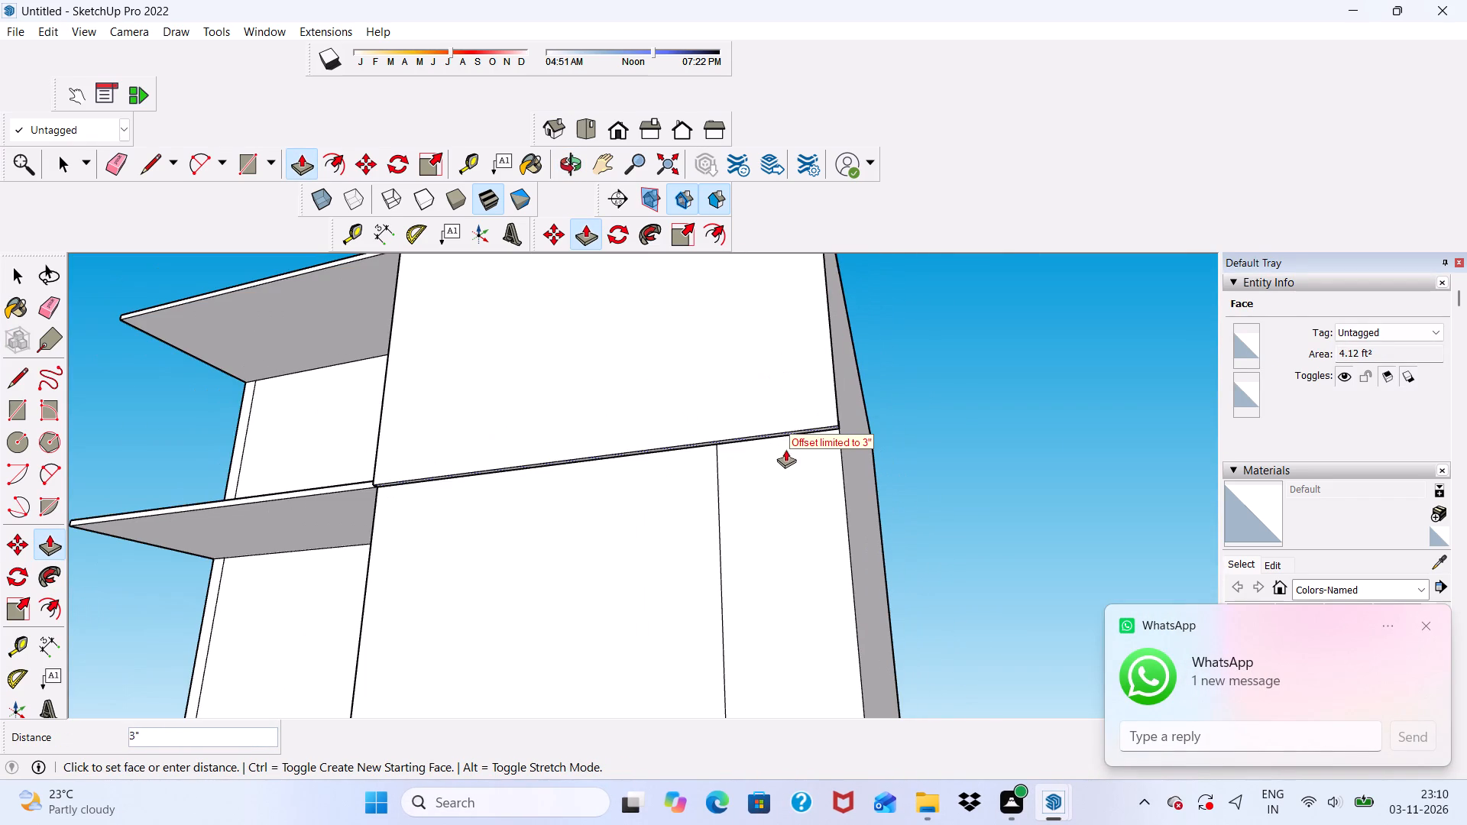
{"action": "scroll", "coordinate": [746, 459], "scroll_direction": "down", "scroll_amount": 4}
{"action": "scroll", "coordinate": [714, 394], "scroll_direction": "down", "scroll_amount": 6}
{"action": "scroll", "coordinate": [761, 353], "scroll_direction": "down", "scroll_amount": 6}
{"action": "scroll", "coordinate": [724, 494], "scroll_direction": "down", "scroll_amount": 2}
{"action": "scroll", "coordinate": [679, 618], "scroll_direction": "up", "scroll_amount": 10}
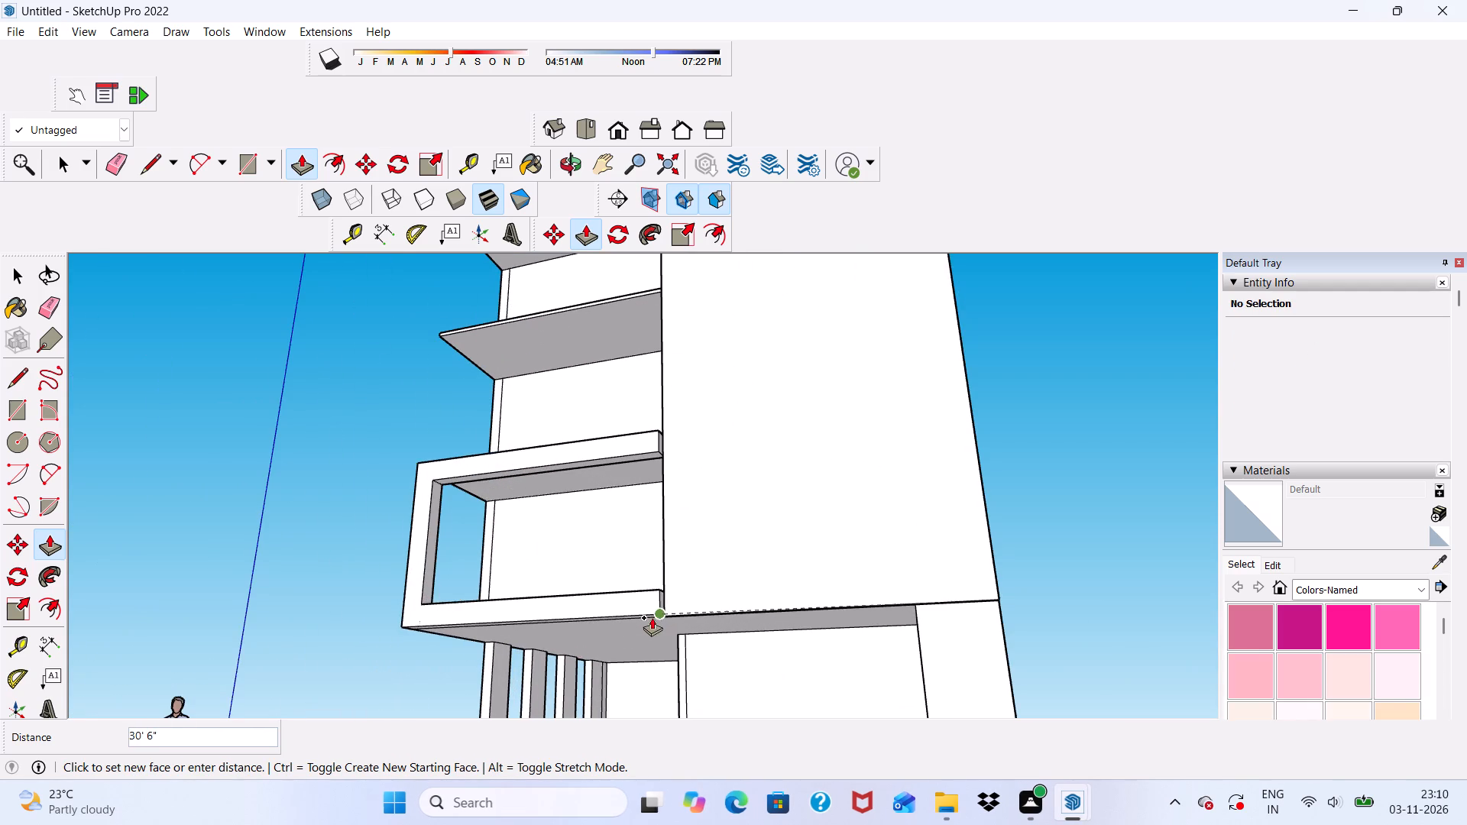
{"action": "left_click", "coordinate": [660, 615]}
Erase the horizontal seam across the front cladding panel below the top floor.
{"action": "scroll", "coordinate": [707, 573], "scroll_direction": "down", "scroll_amount": 1}
{"action": "middle_click_drag", "start_coordinate": [714, 577], "coordinate": [805, 659]}
{"action": "scroll", "coordinate": [662, 515], "scroll_direction": "down", "scroll_amount": 6}
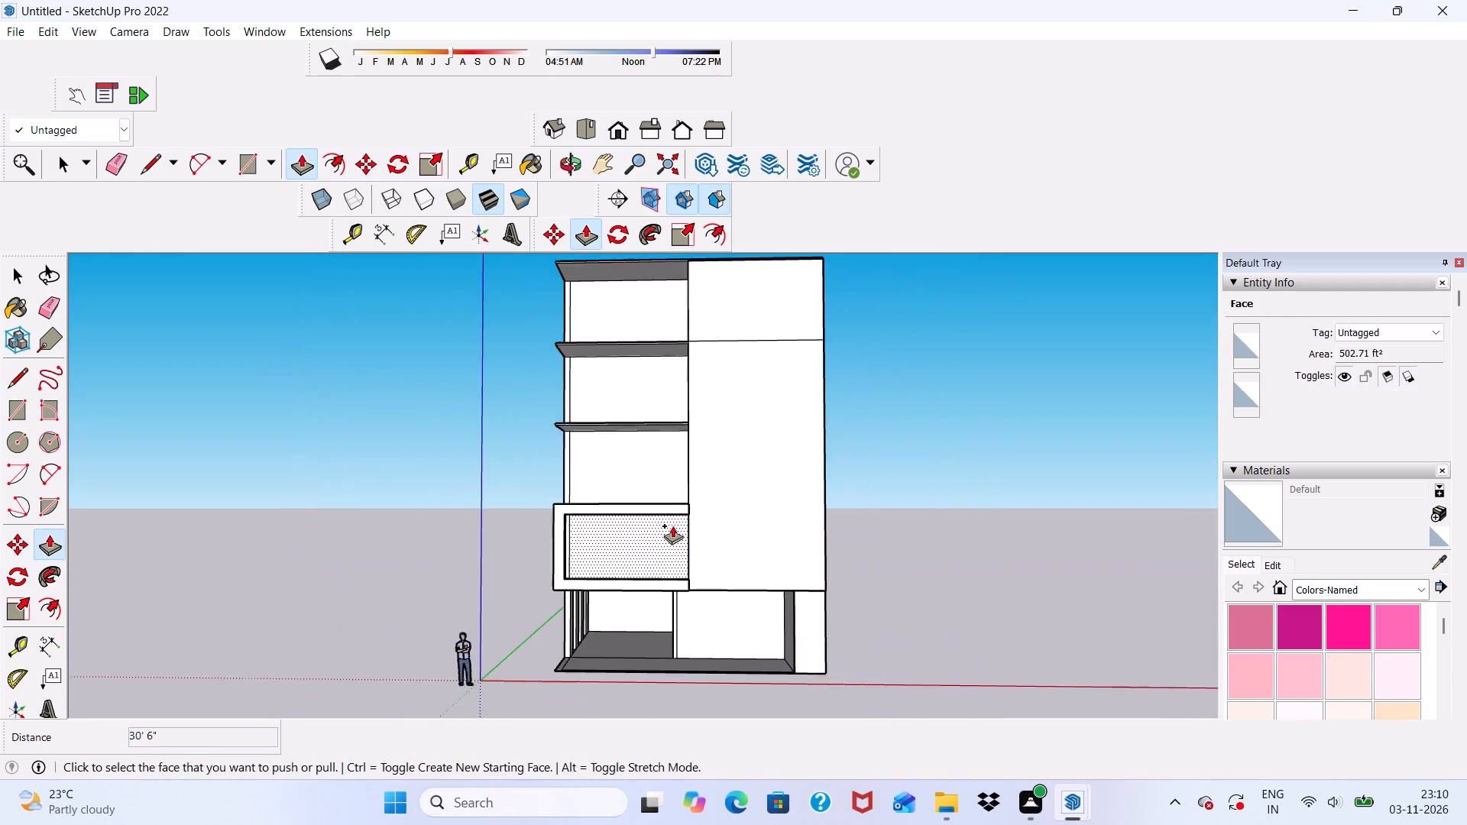
{"action": "middle_click_drag", "start_coordinate": [675, 526], "coordinate": [719, 616]}
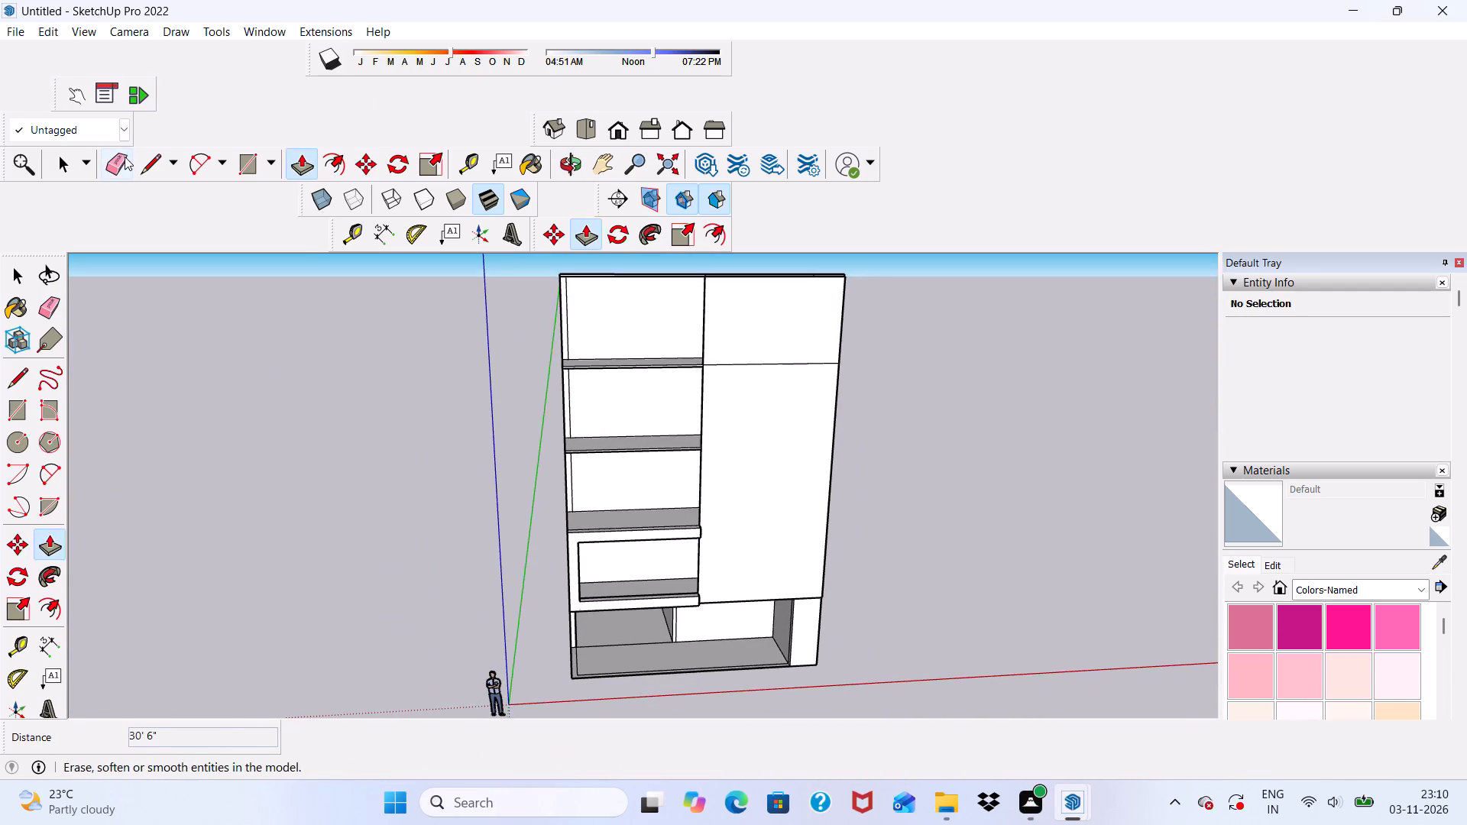
{"action": "left_click", "coordinate": [125, 157]}
{"action": "left_click_drag", "start_coordinate": [743, 362], "coordinate": [747, 370]}
Examine the continuous front cladding, the open floor slabs and the balcony frame from both sides and from above.
{"action": "scroll", "coordinate": [740, 360], "scroll_direction": "down", "scroll_amount": 2}
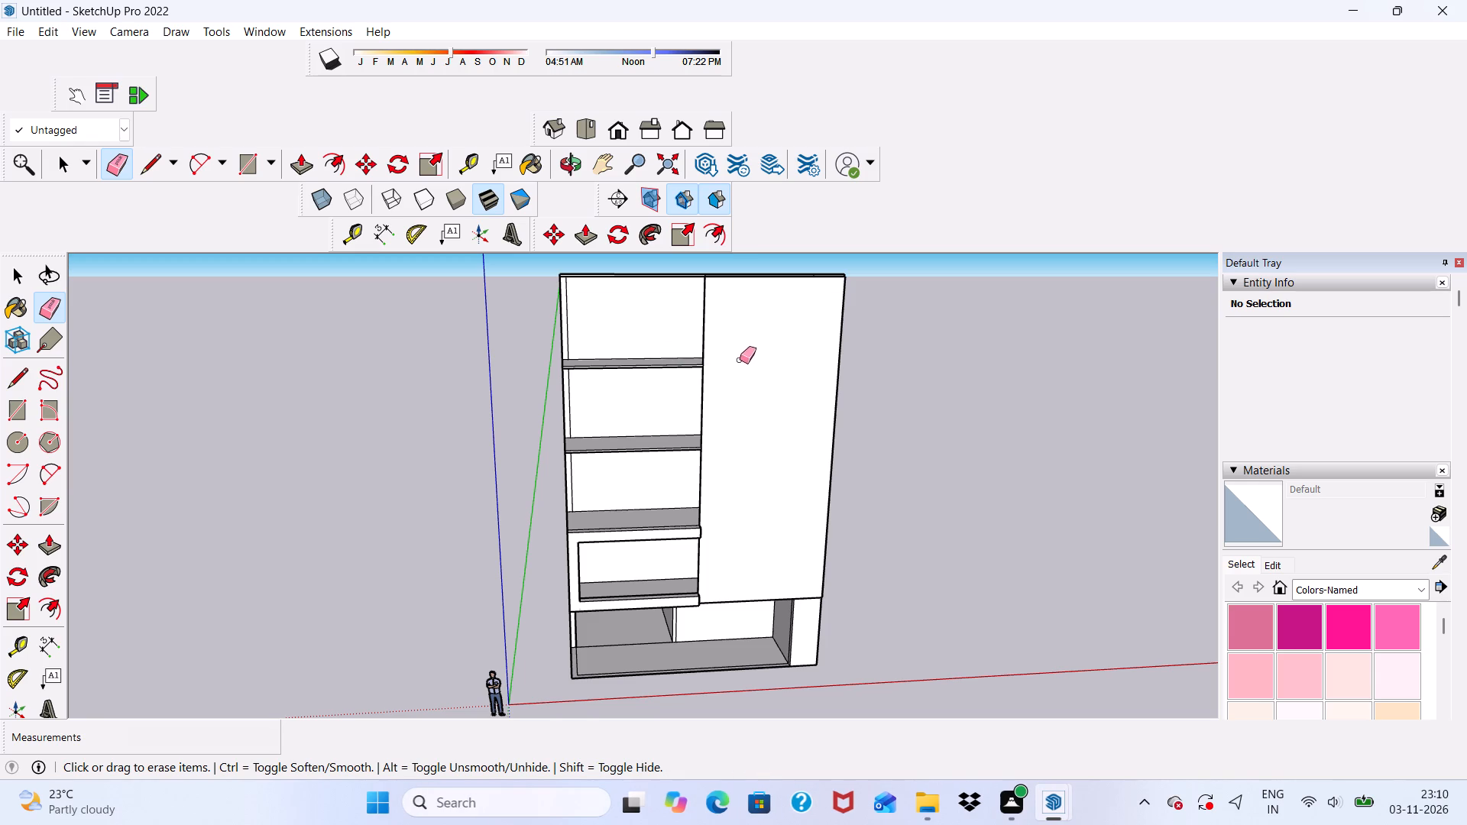
{"action": "scroll", "coordinate": [740, 360], "scroll_direction": "down", "scroll_amount": 2}
{"action": "middle_click_drag", "start_coordinate": [739, 368], "coordinate": [856, 345]}
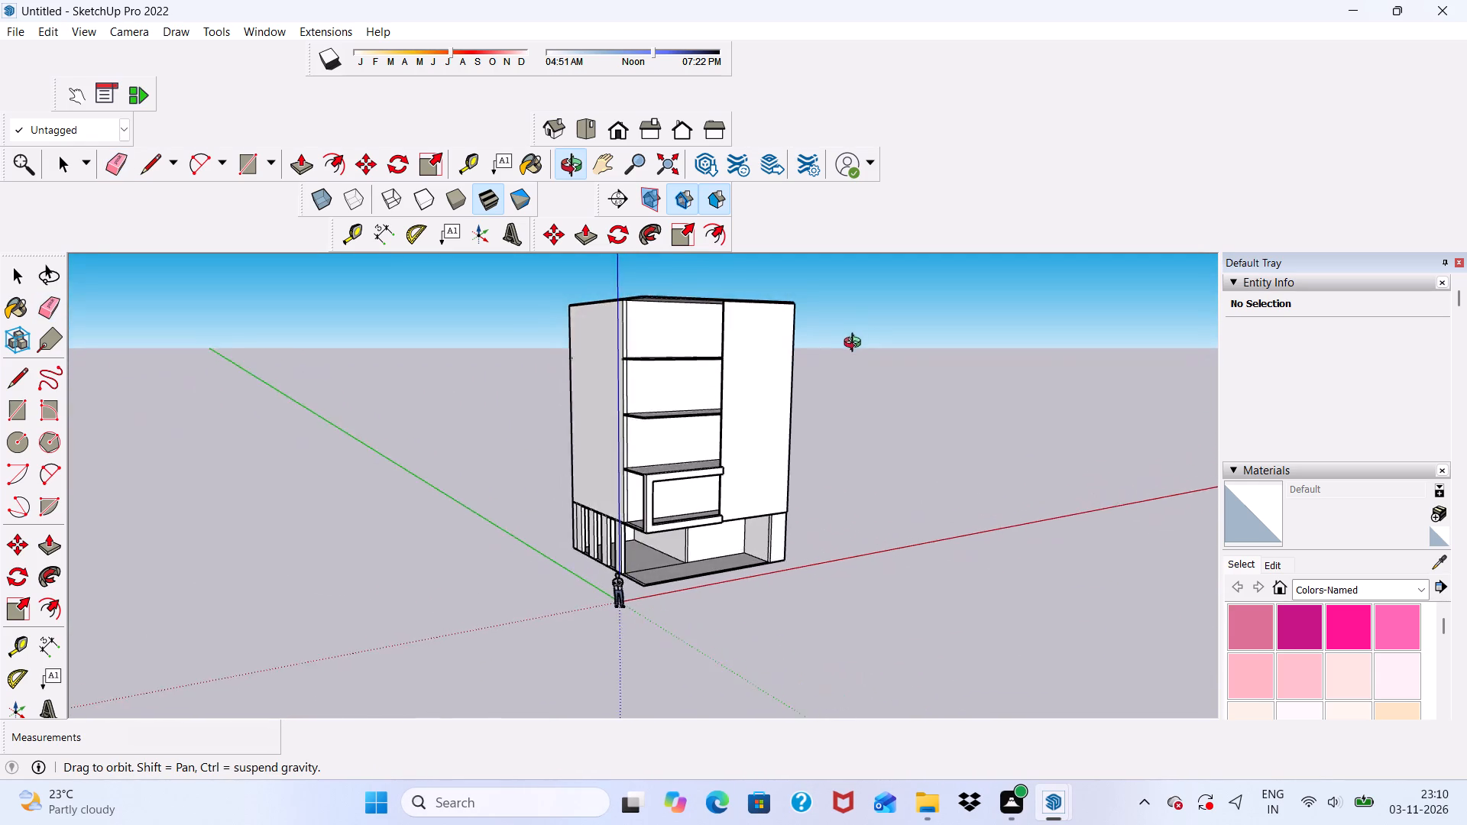
{"action": "middle_click_drag", "start_coordinate": [856, 345], "coordinate": [417, 382]}
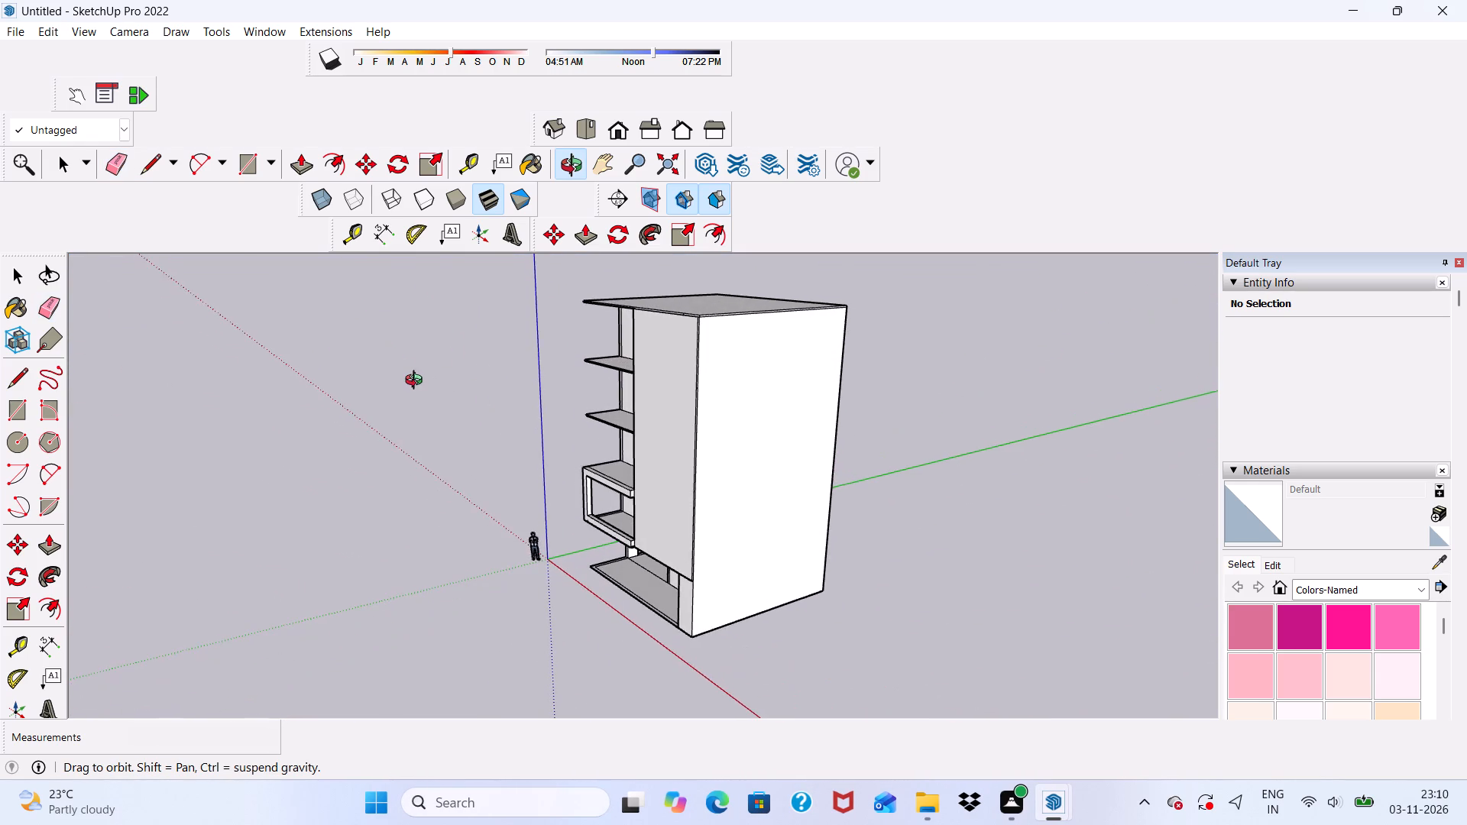
{"action": "middle_click_drag", "start_coordinate": [417, 382], "coordinate": [796, 354]}
{"action": "scroll", "coordinate": [773, 368], "scroll_direction": "up", "scroll_amount": 6}
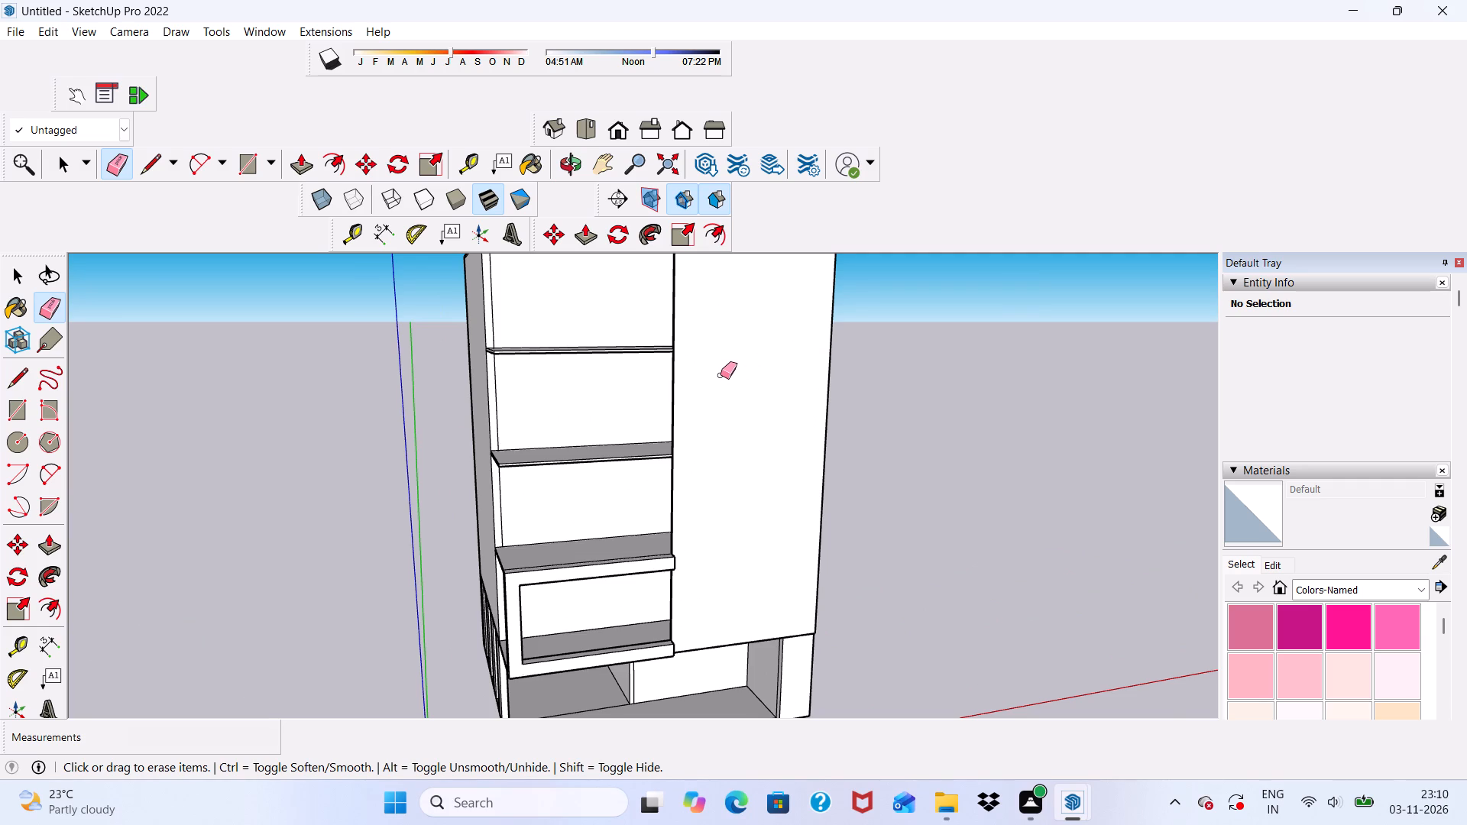
{"action": "scroll", "coordinate": [721, 375], "scroll_direction": "up", "scroll_amount": 4}
{"action": "scroll", "coordinate": [634, 374], "scroll_direction": "down", "scroll_amount": 4}
{"action": "middle_click_drag", "start_coordinate": [644, 400], "coordinate": [645, 418]}
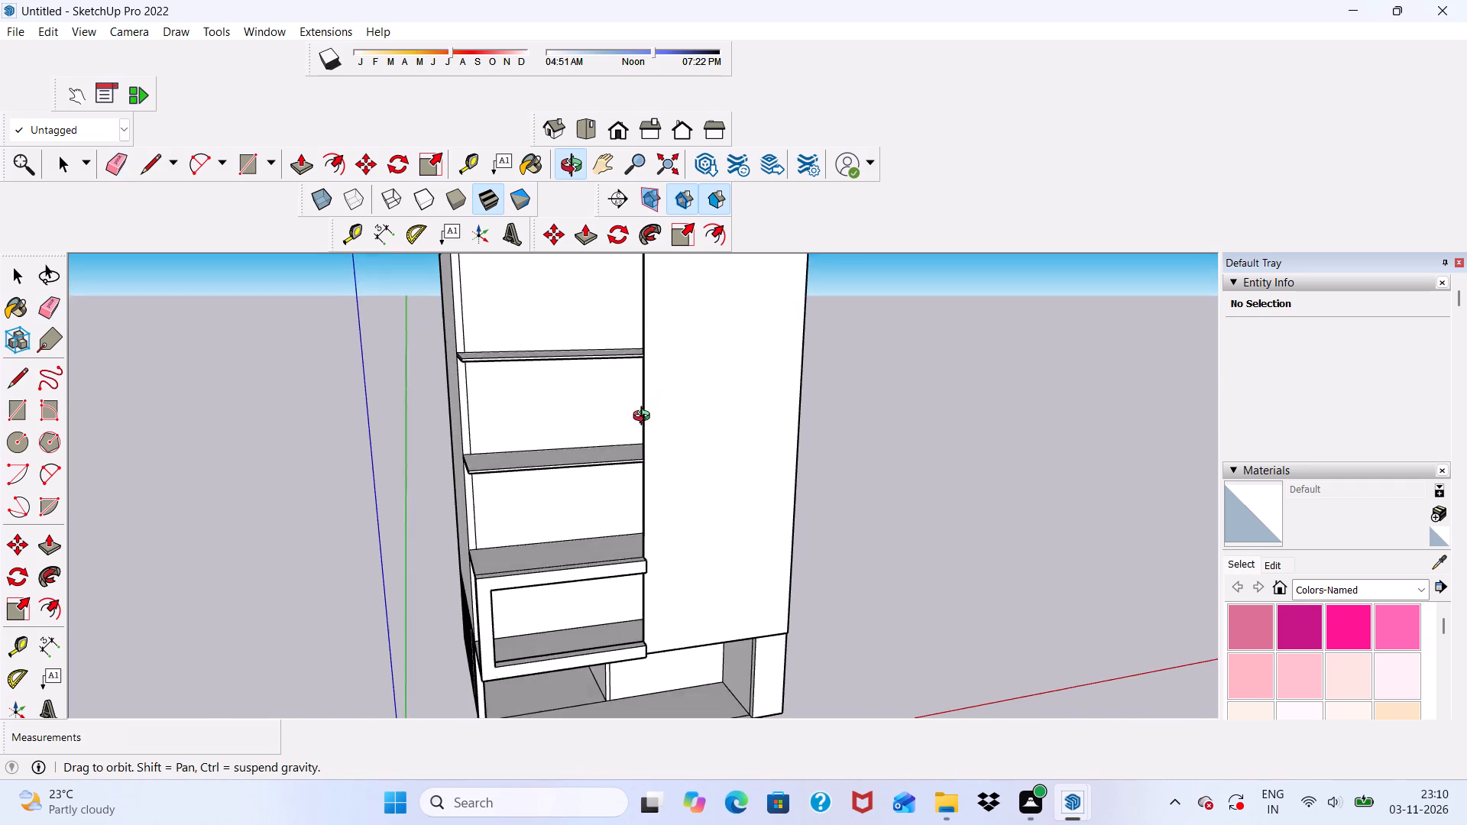
{"action": "middle_click_drag", "start_coordinate": [645, 418], "coordinate": [601, 485]}
{"action": "scroll", "coordinate": [524, 493], "scroll_direction": "up", "scroll_amount": 5}
{"action": "scroll", "coordinate": [494, 440], "scroll_direction": "down", "scroll_amount": 2}
{"action": "middle_click_drag", "start_coordinate": [504, 488], "coordinate": [487, 410]}
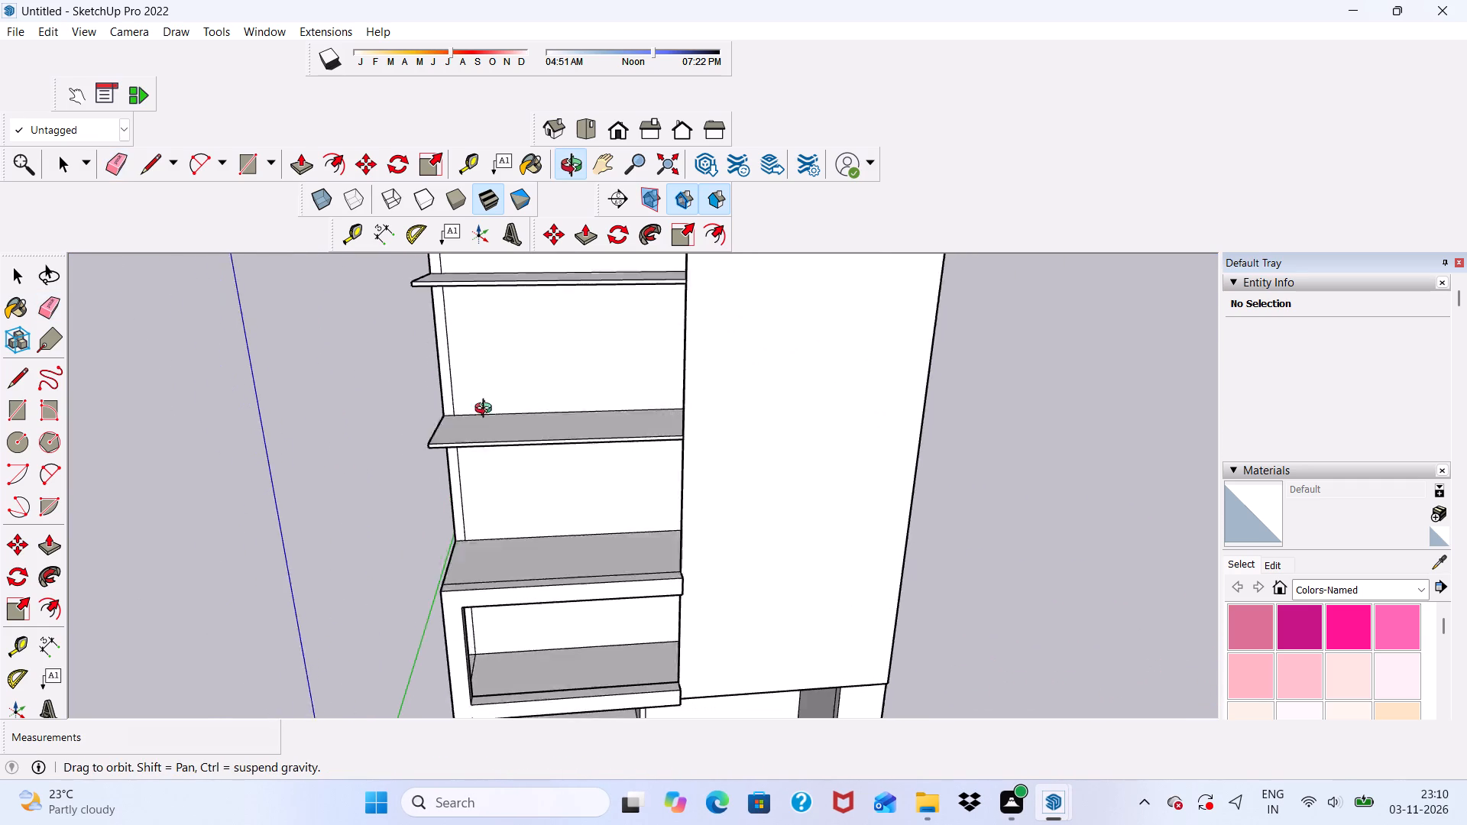
{"action": "middle_click_drag", "start_coordinate": [487, 410], "coordinate": [487, 399]}
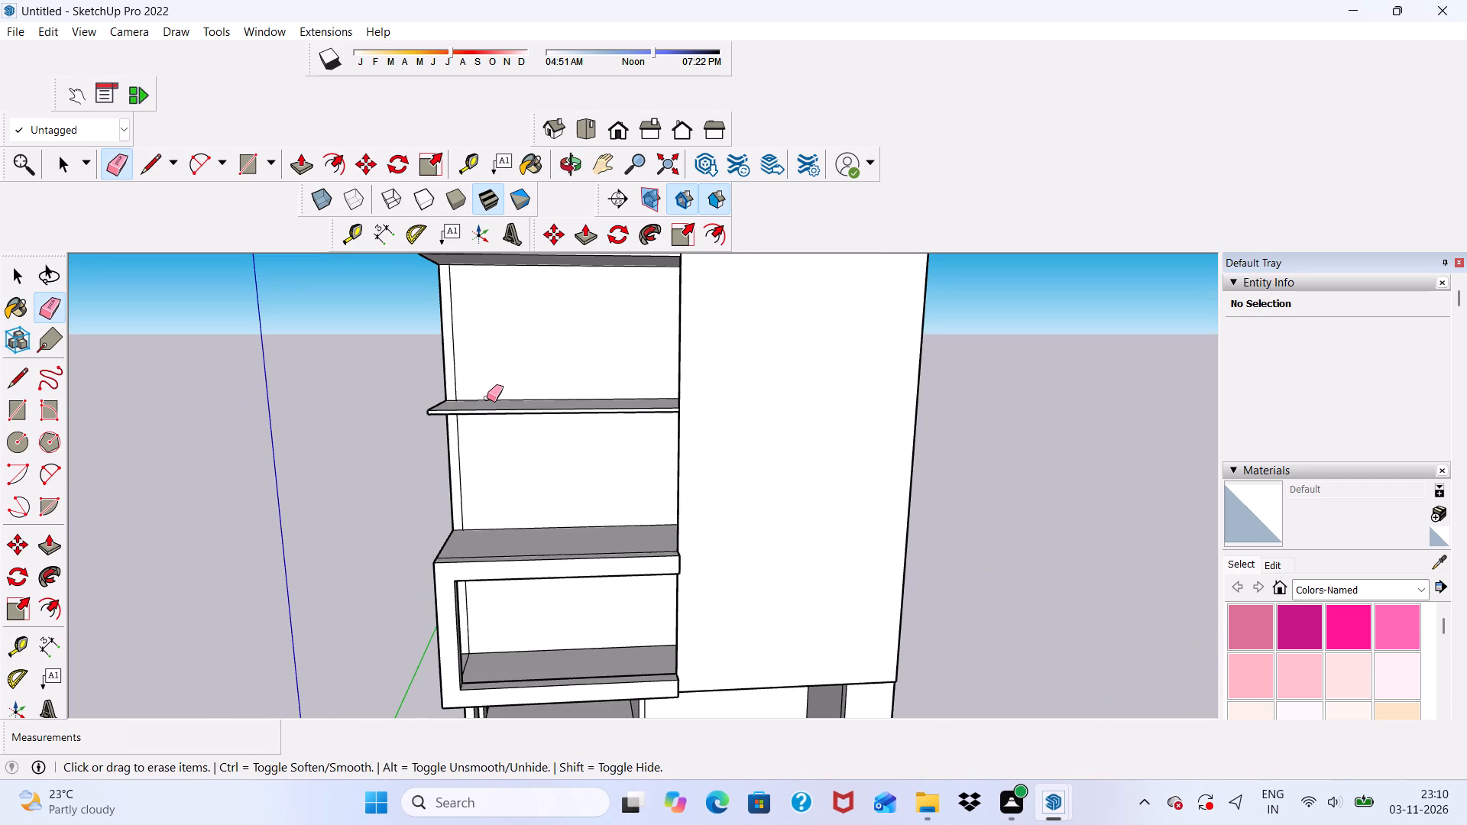
{"action": "middle_click_drag", "start_coordinate": [487, 373], "coordinate": [686, 339]}
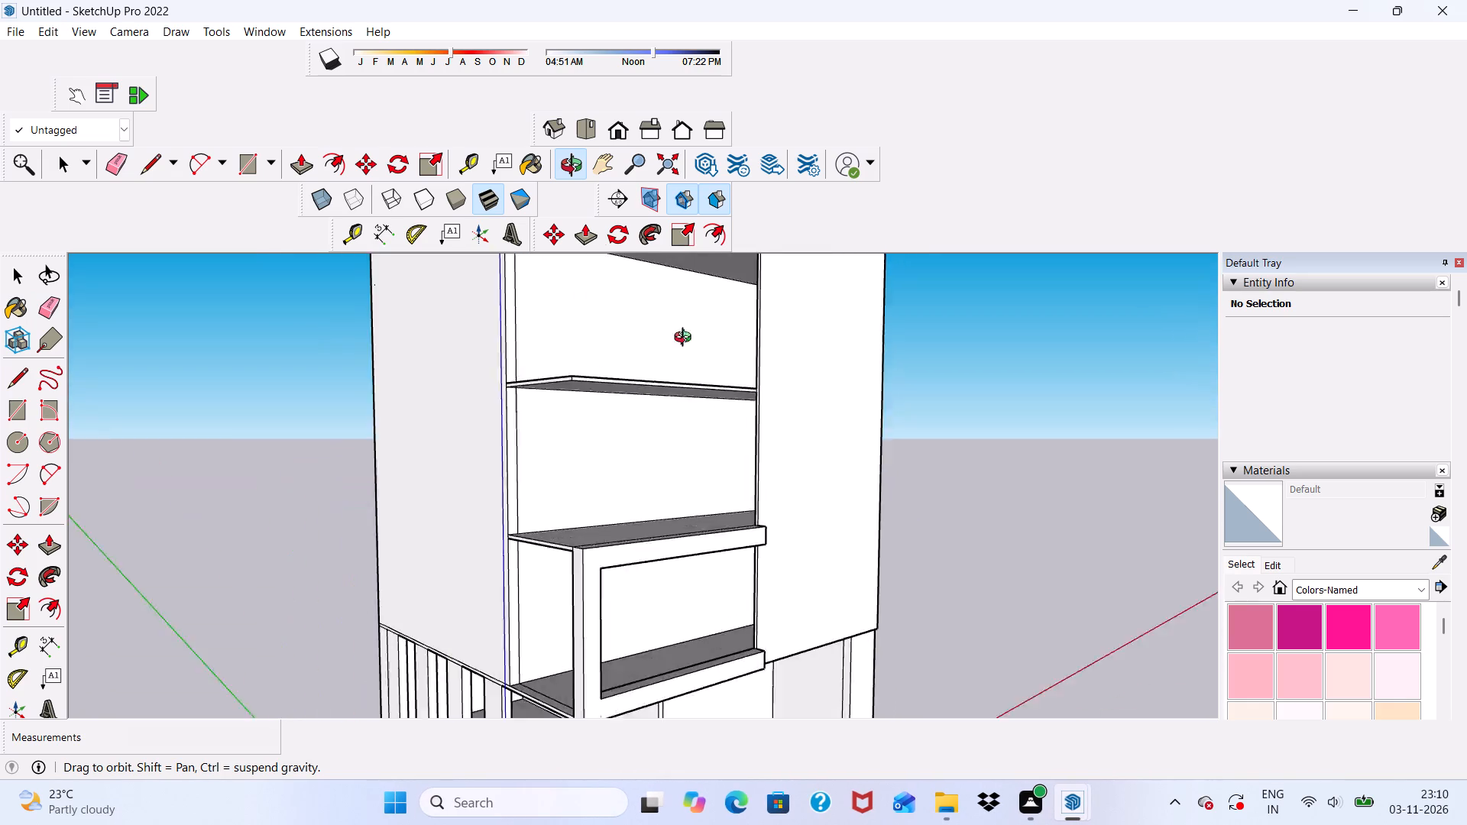
{"action": "middle_click_drag", "start_coordinate": [686, 339], "coordinate": [687, 406]}
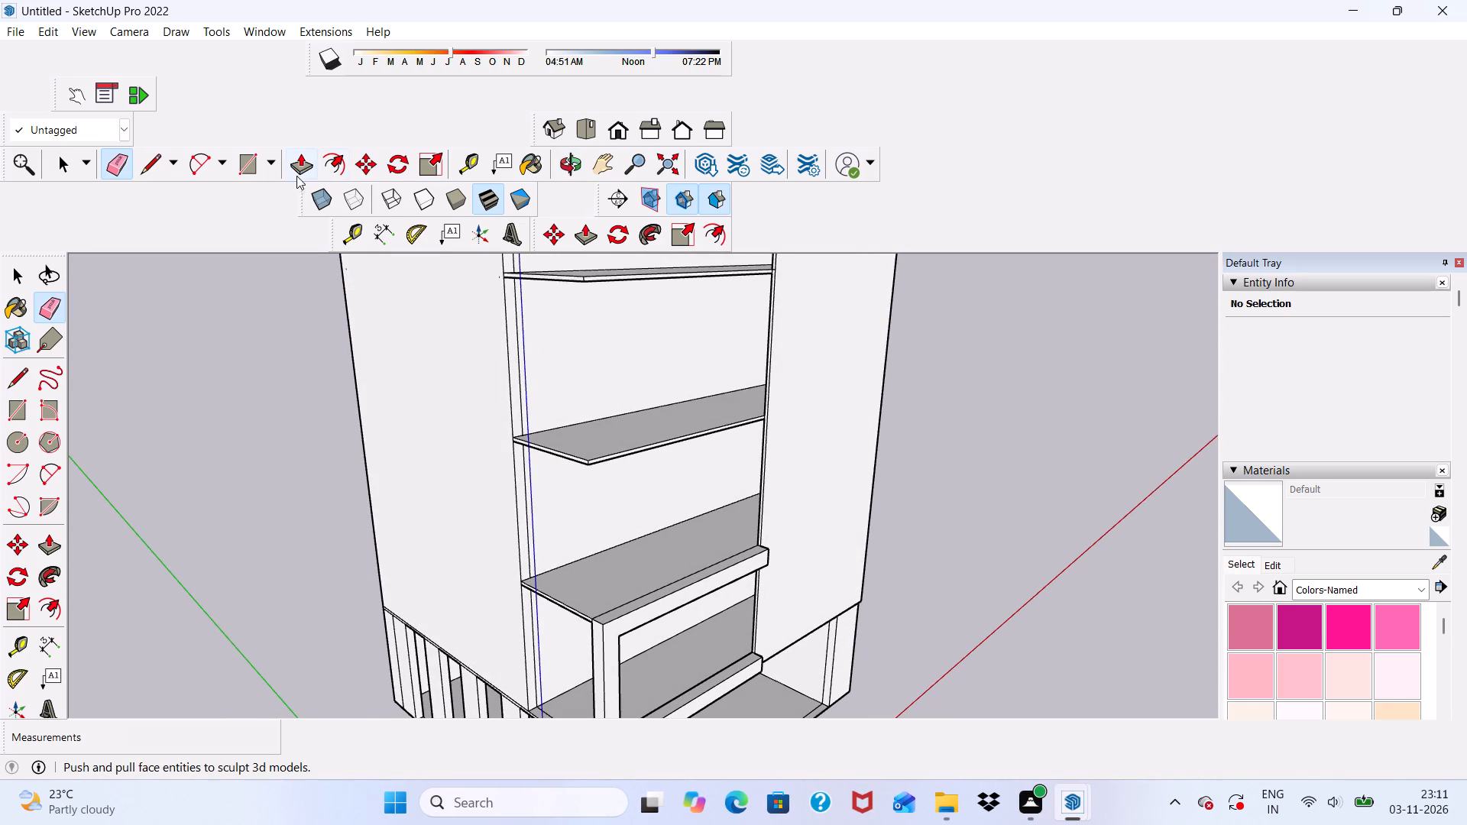
Draw an upright rectangle about 16' 5 5/8" by 3' 6 3/8" along the front of the slab above the framed balcony.
{"action": "left_click", "coordinate": [240, 168]}
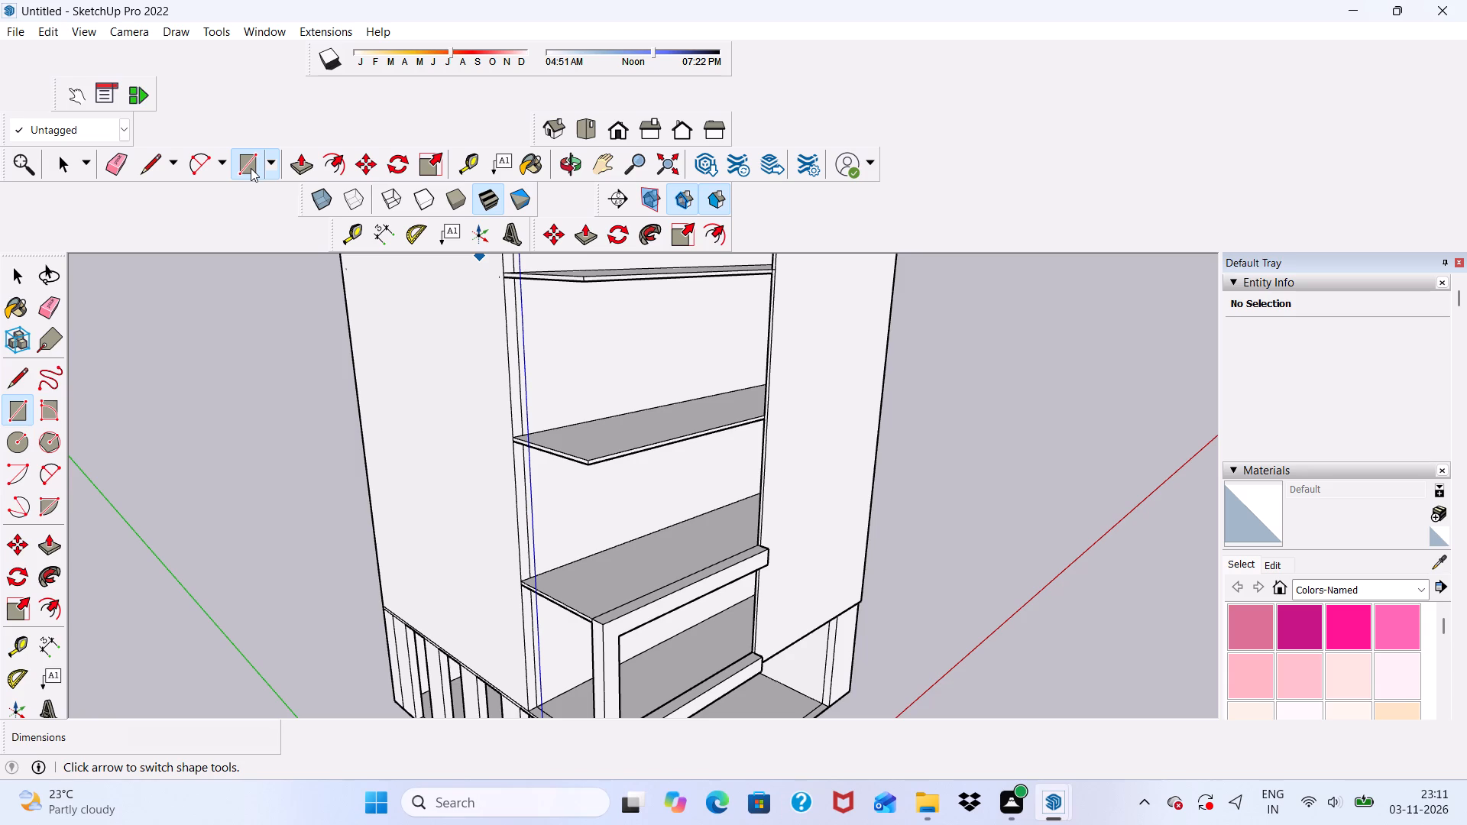
{"action": "scroll", "coordinate": [362, 221], "scroll_direction": "down", "scroll_amount": 1}
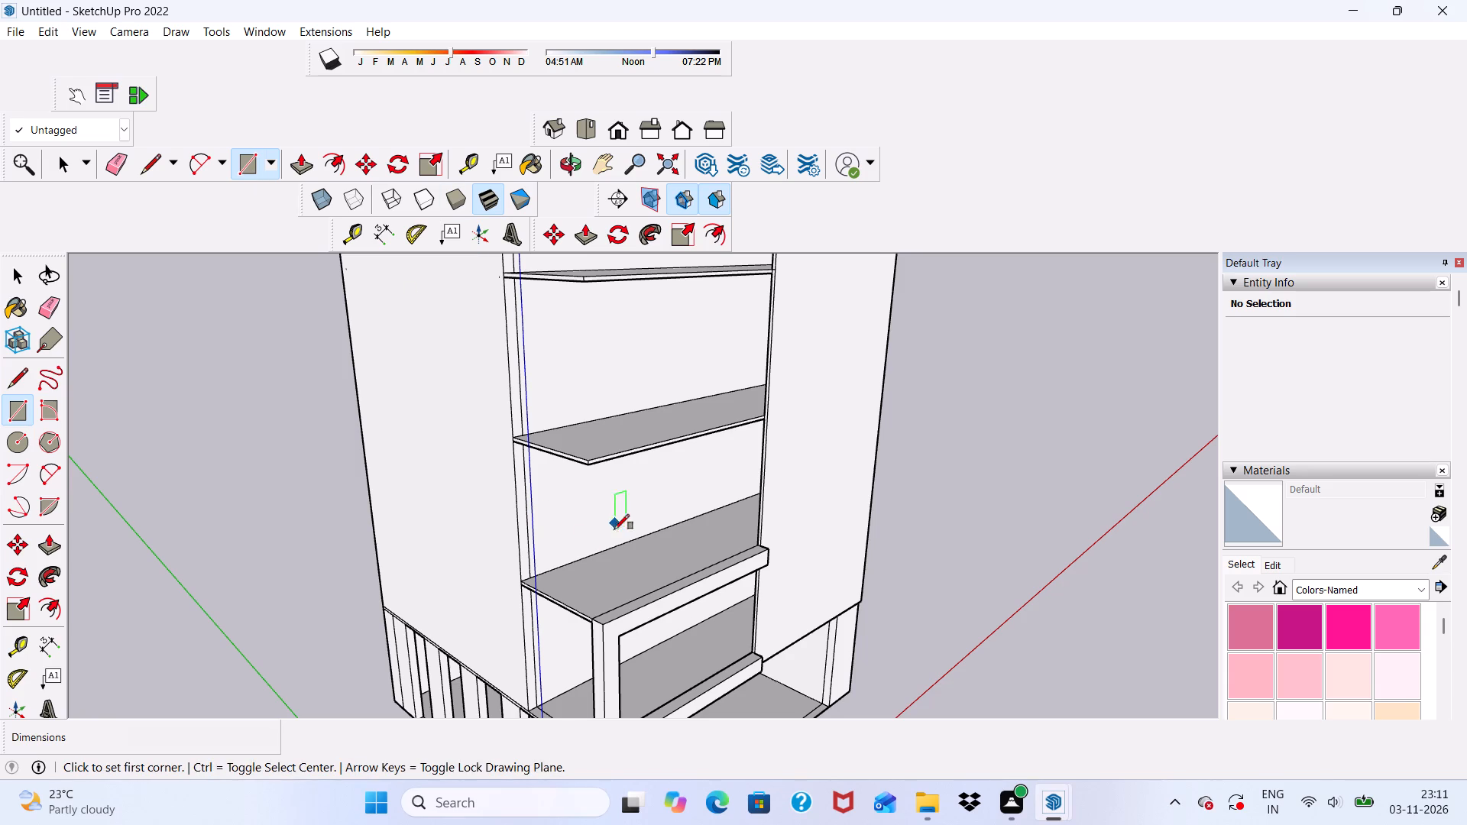
{"action": "scroll", "coordinate": [607, 588], "scroll_direction": "down", "scroll_amount": 1}
{"action": "middle_click_drag", "start_coordinate": [606, 599], "coordinate": [517, 574]}
{"action": "scroll", "coordinate": [517, 574], "scroll_direction": "up", "scroll_amount": 5}
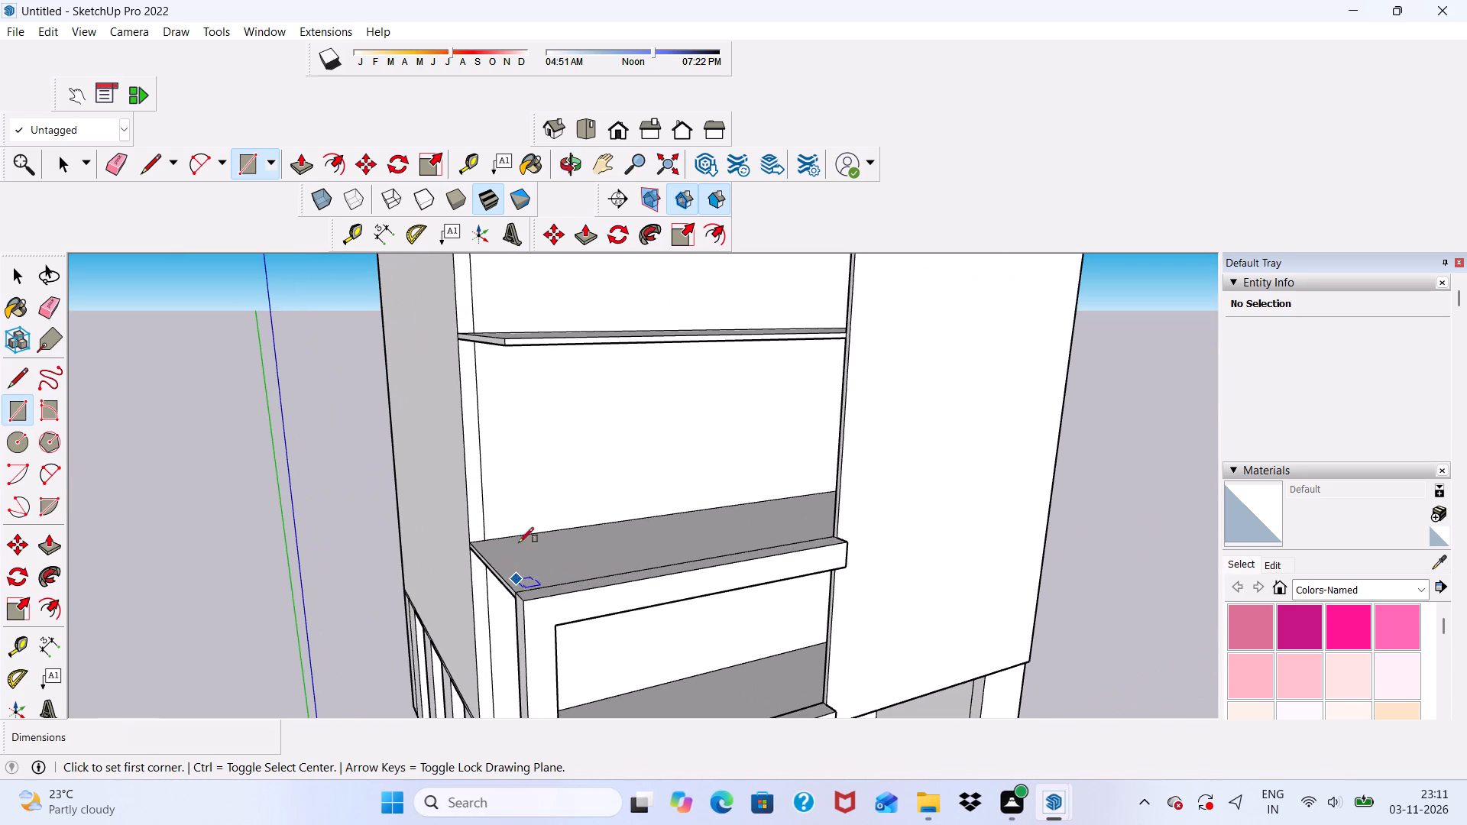
{"action": "scroll", "coordinate": [510, 506], "scroll_direction": "up", "scroll_amount": 3}
{"action": "scroll", "coordinate": [527, 620], "scroll_direction": "up", "scroll_amount": 7}
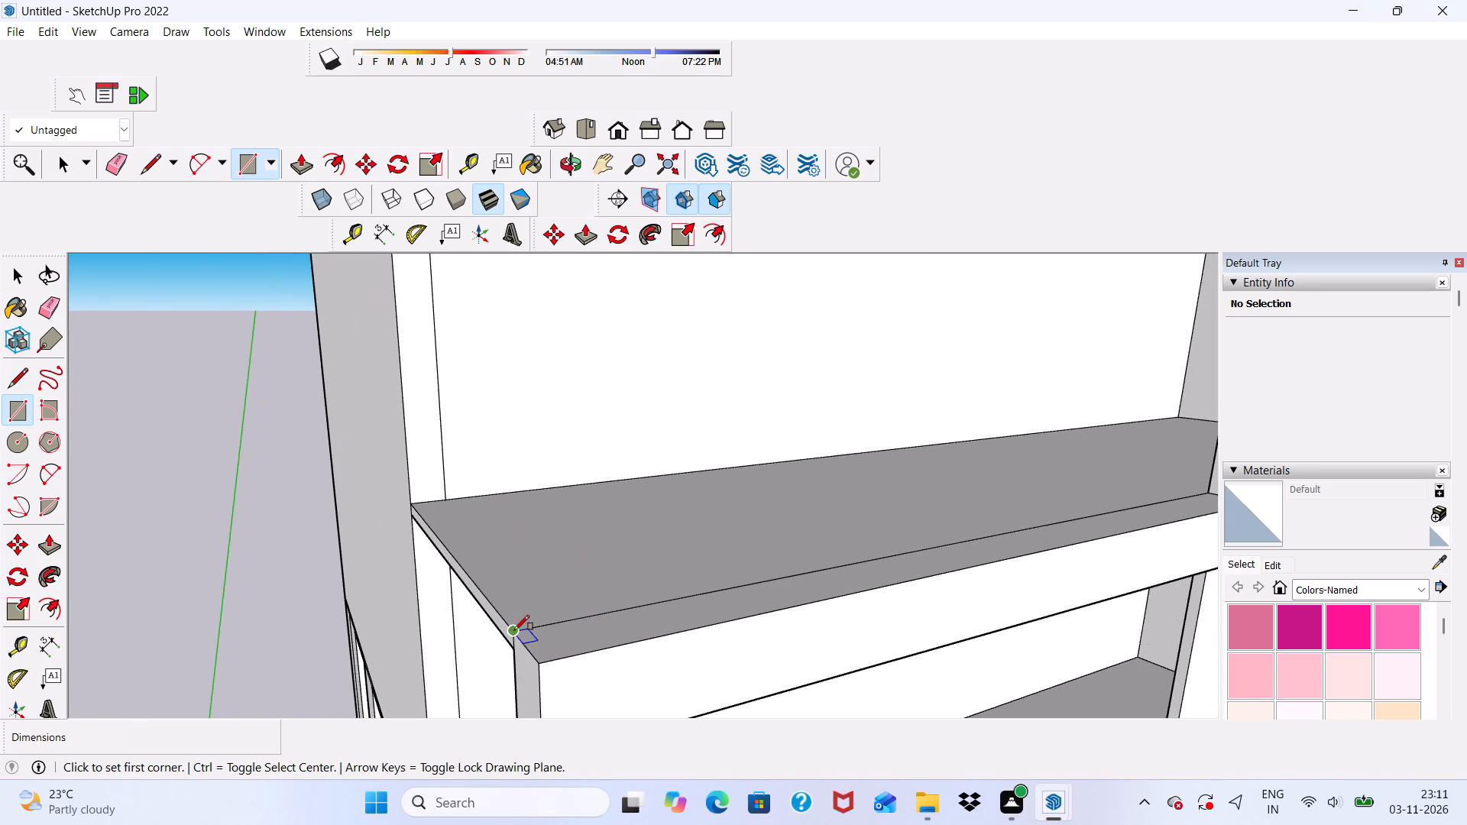
{"action": "left_click", "coordinate": [513, 631]}
{"action": "scroll", "coordinate": [573, 587], "scroll_direction": "down", "scroll_amount": 5}
{"action": "scroll", "coordinate": [1076, 442], "scroll_direction": "down", "scroll_amount": 3}
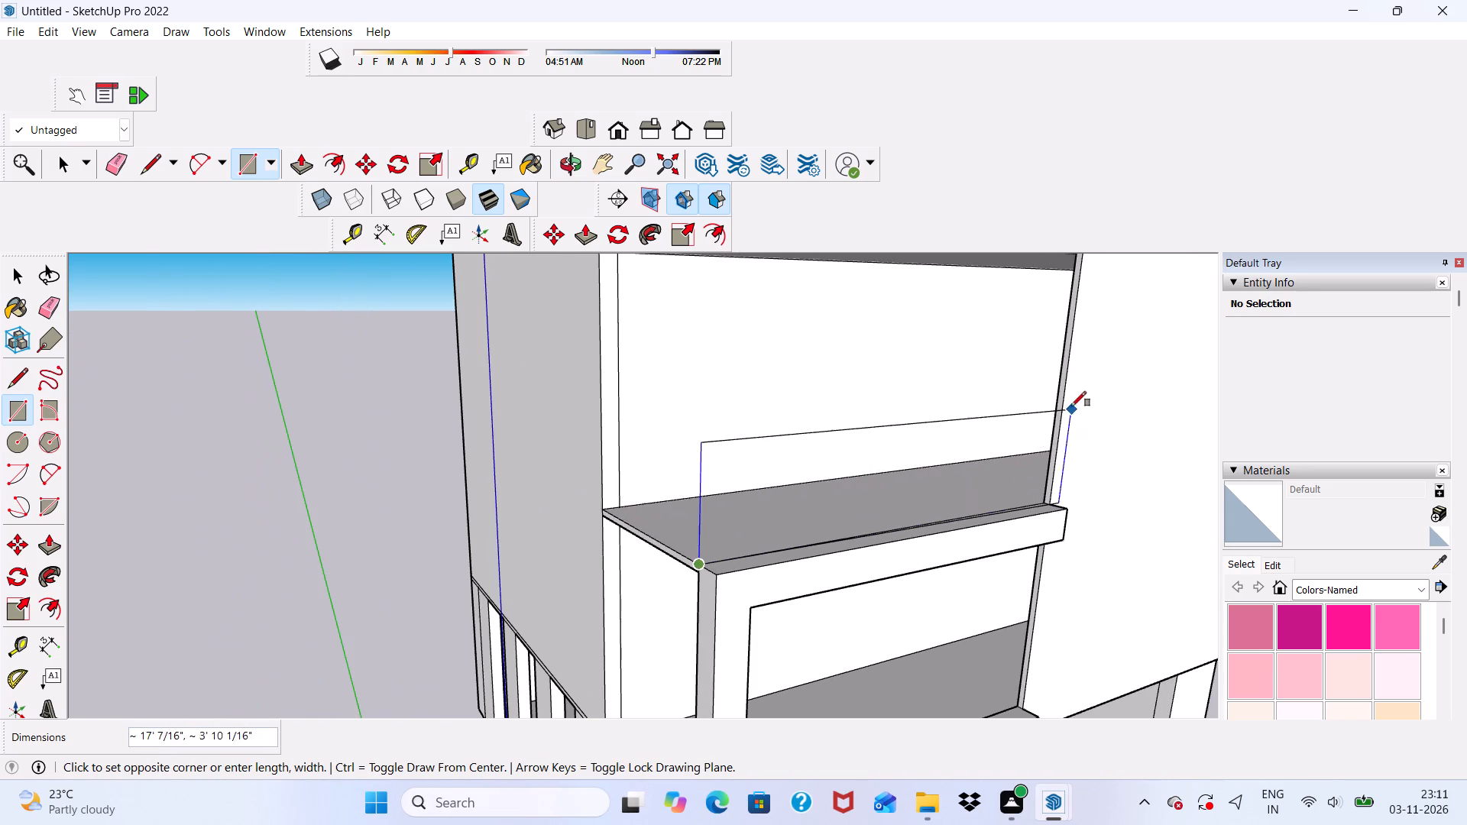
{"action": "scroll", "coordinate": [1058, 413], "scroll_direction": "up", "scroll_amount": 3}
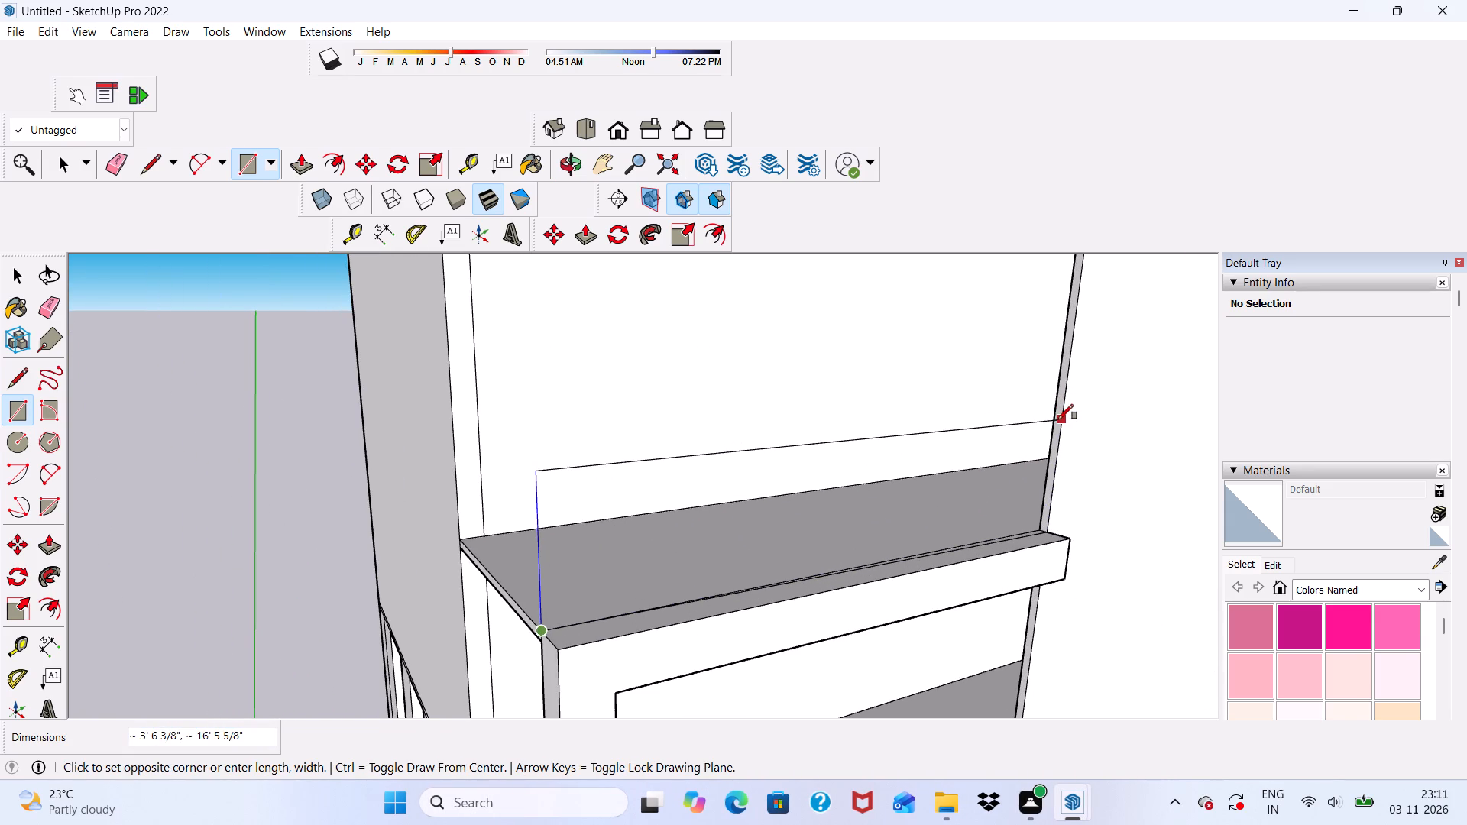
{"action": "left_click", "coordinate": [1058, 419]}
Draw a 7' 4" by 3' 6 3/8" upright rectangle along the same slab's open side edge, meeting the front parapet's top corner.
{"action": "scroll", "coordinate": [1060, 427], "scroll_direction": "down", "scroll_amount": 1}
{"action": "middle_click_drag", "start_coordinate": [1061, 429], "coordinate": [1179, 455]}
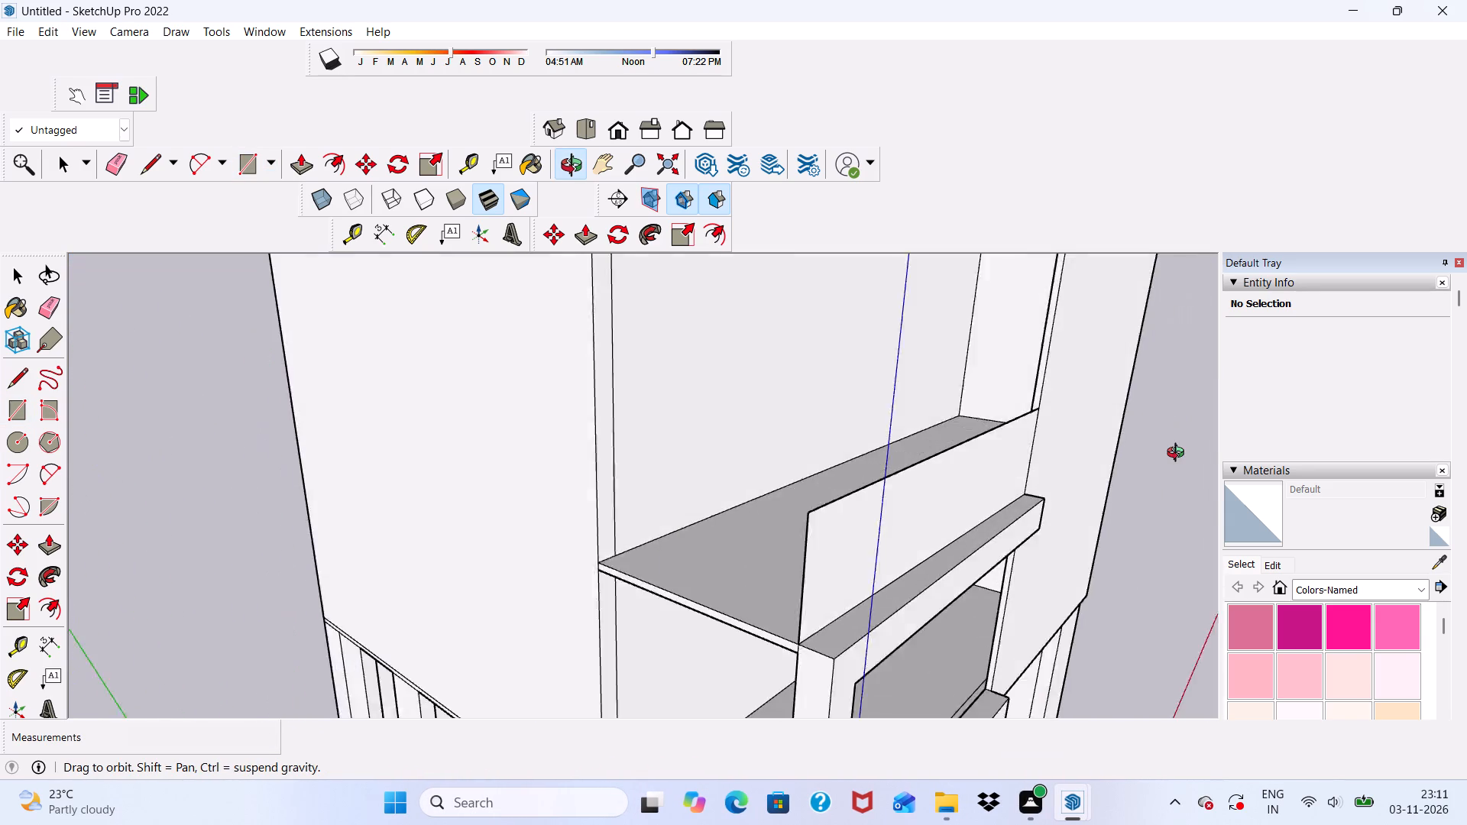
{"action": "middle_click_drag", "start_coordinate": [1179, 455], "coordinate": [1297, 421]}
{"action": "middle_click_drag", "start_coordinate": [1006, 477], "coordinate": [1083, 503]}
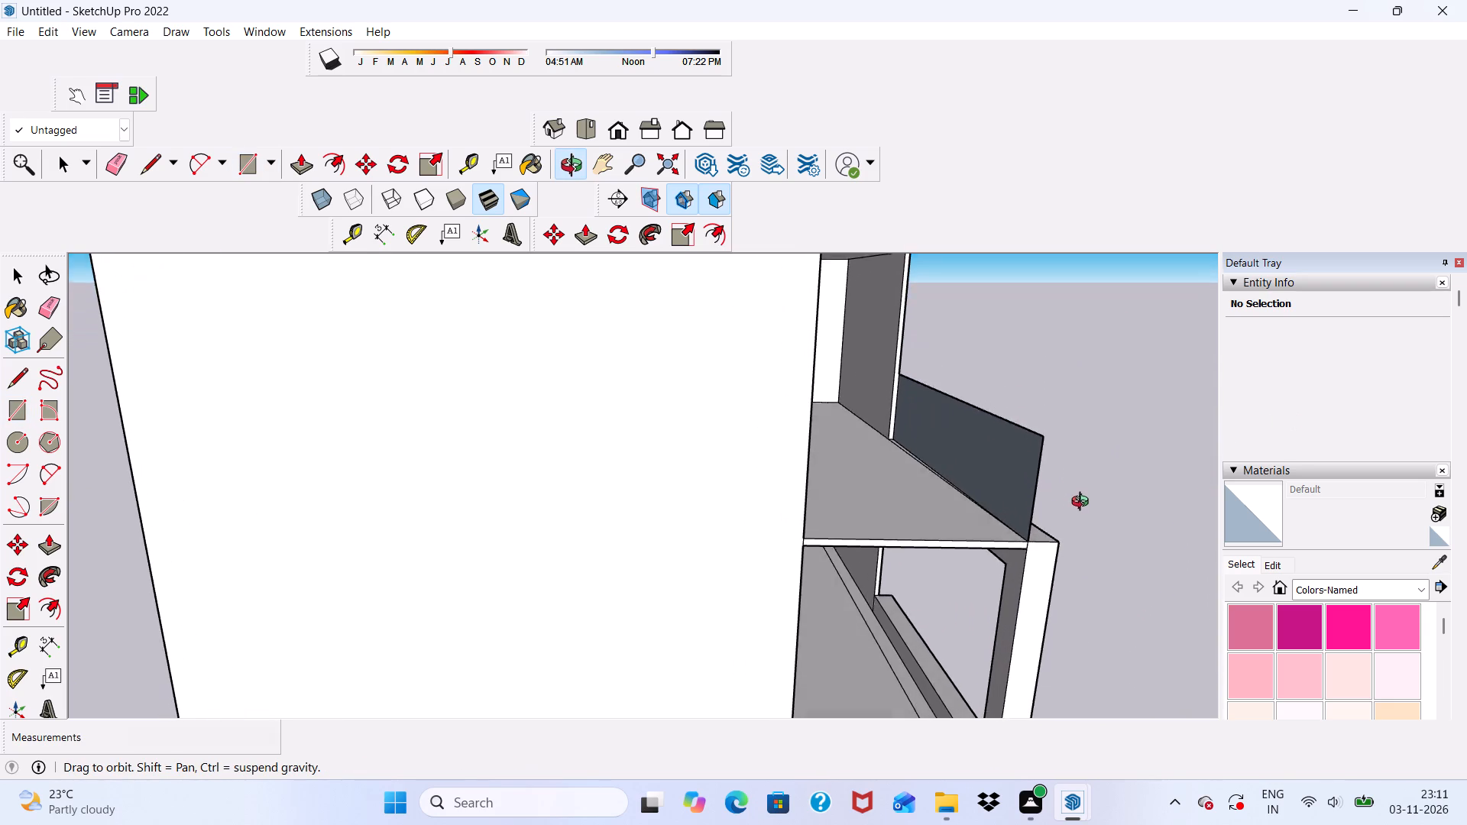
{"action": "middle_click_drag", "start_coordinate": [1083, 503], "coordinate": [952, 477]}
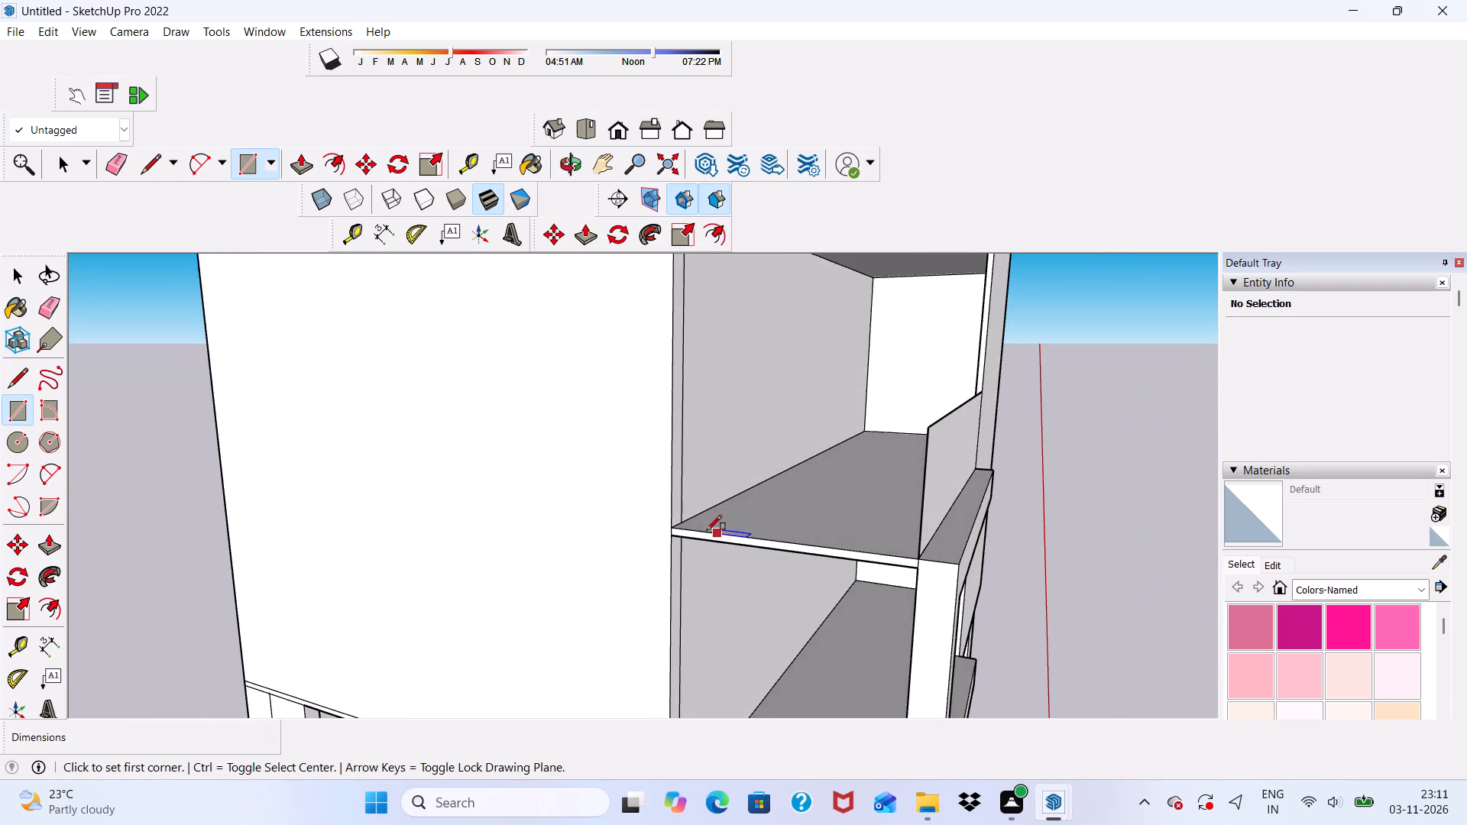
{"action": "scroll", "coordinate": [693, 529], "scroll_direction": "up", "scroll_amount": 10}
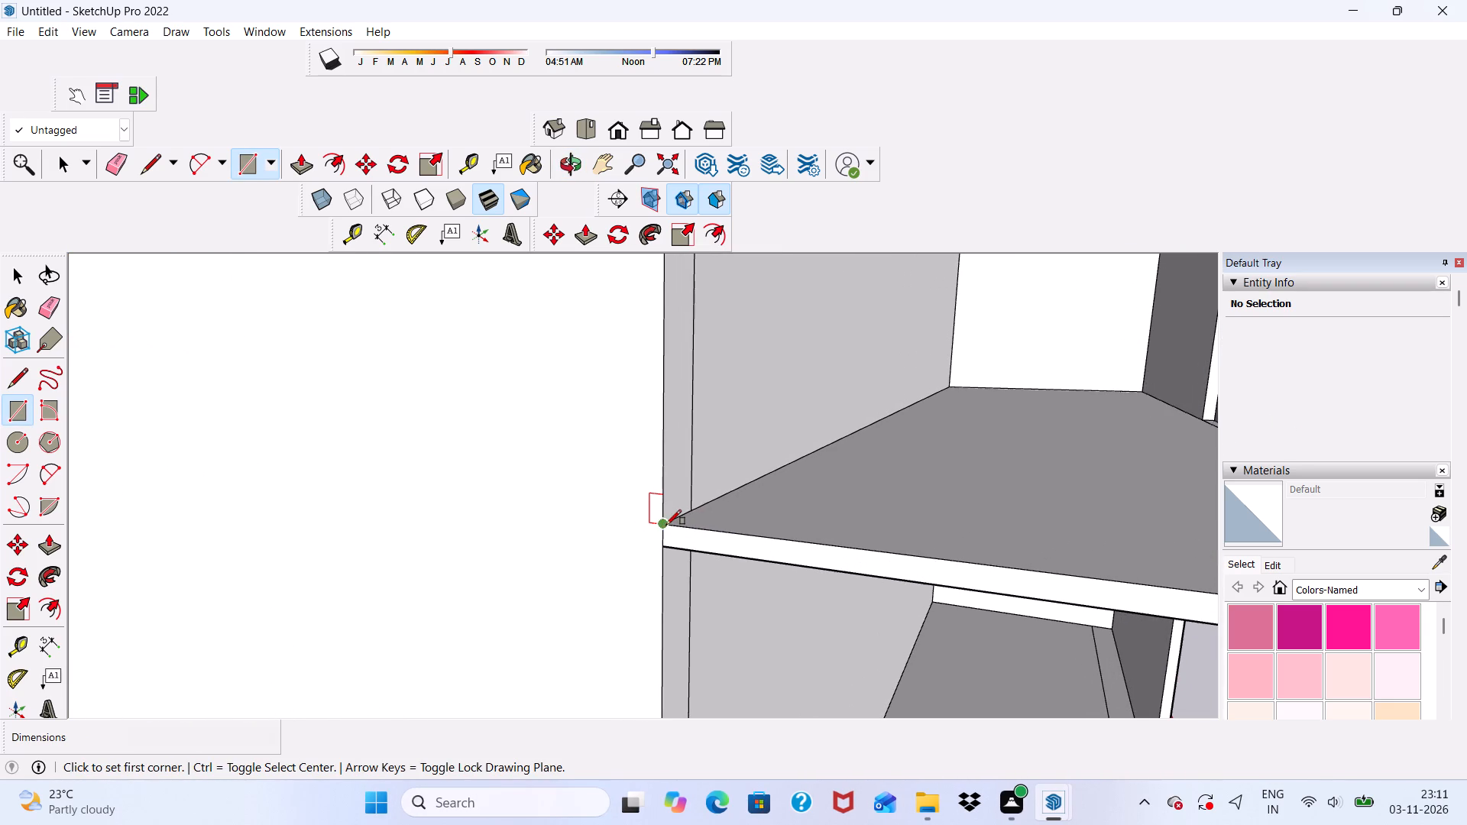
{"action": "left_click", "coordinate": [666, 525]}
{"action": "scroll", "coordinate": [688, 521], "scroll_direction": "down", "scroll_amount": 4}
{"action": "scroll", "coordinate": [1044, 505], "scroll_direction": "down", "scroll_amount": 2}
{"action": "scroll", "coordinate": [725, 450], "scroll_direction": "down", "scroll_amount": 5}
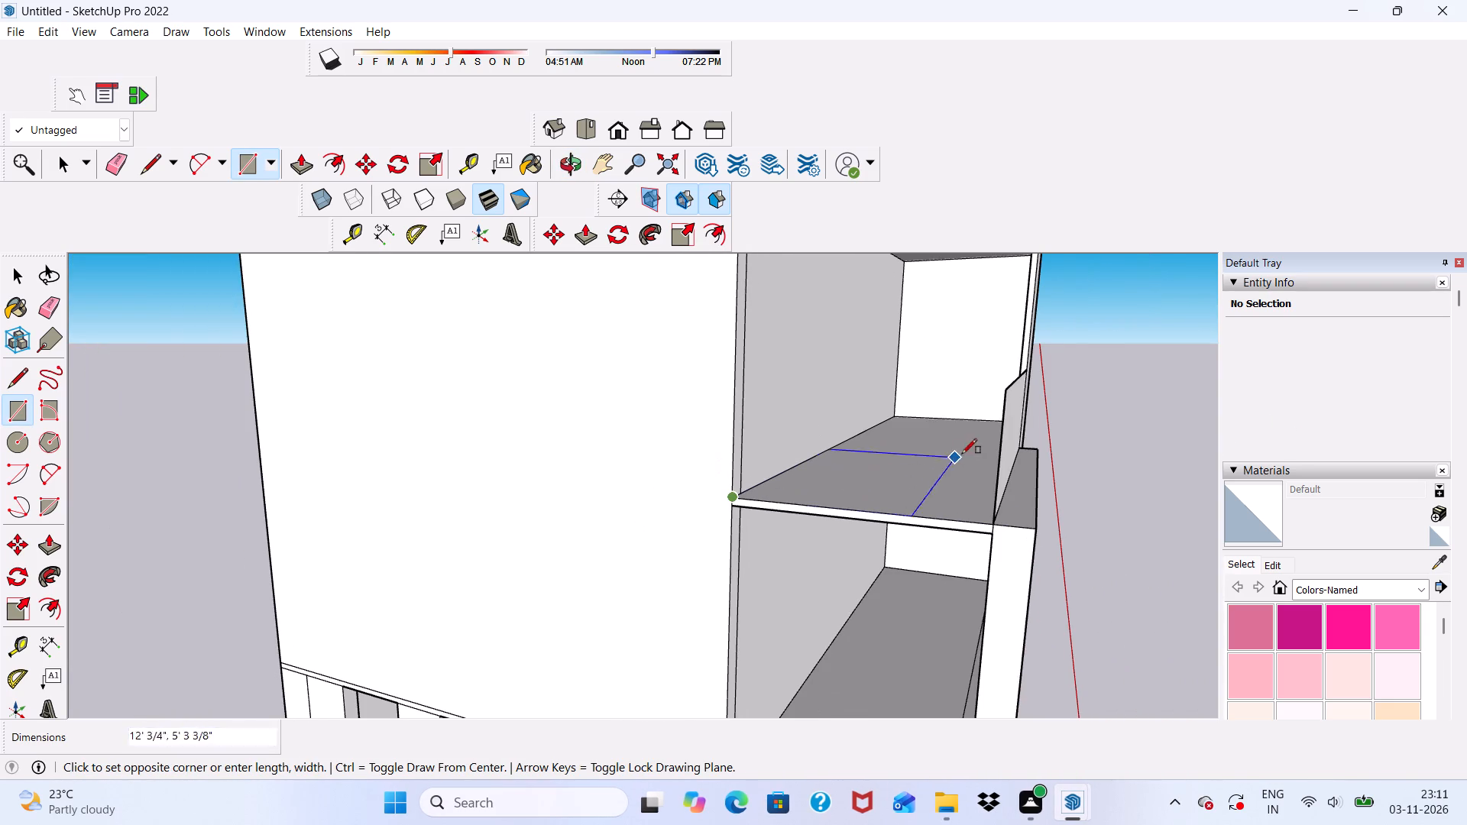
{"action": "scroll", "coordinate": [1003, 401], "scroll_direction": "up", "scroll_amount": 3}
{"action": "left_click", "coordinate": [1006, 393]}
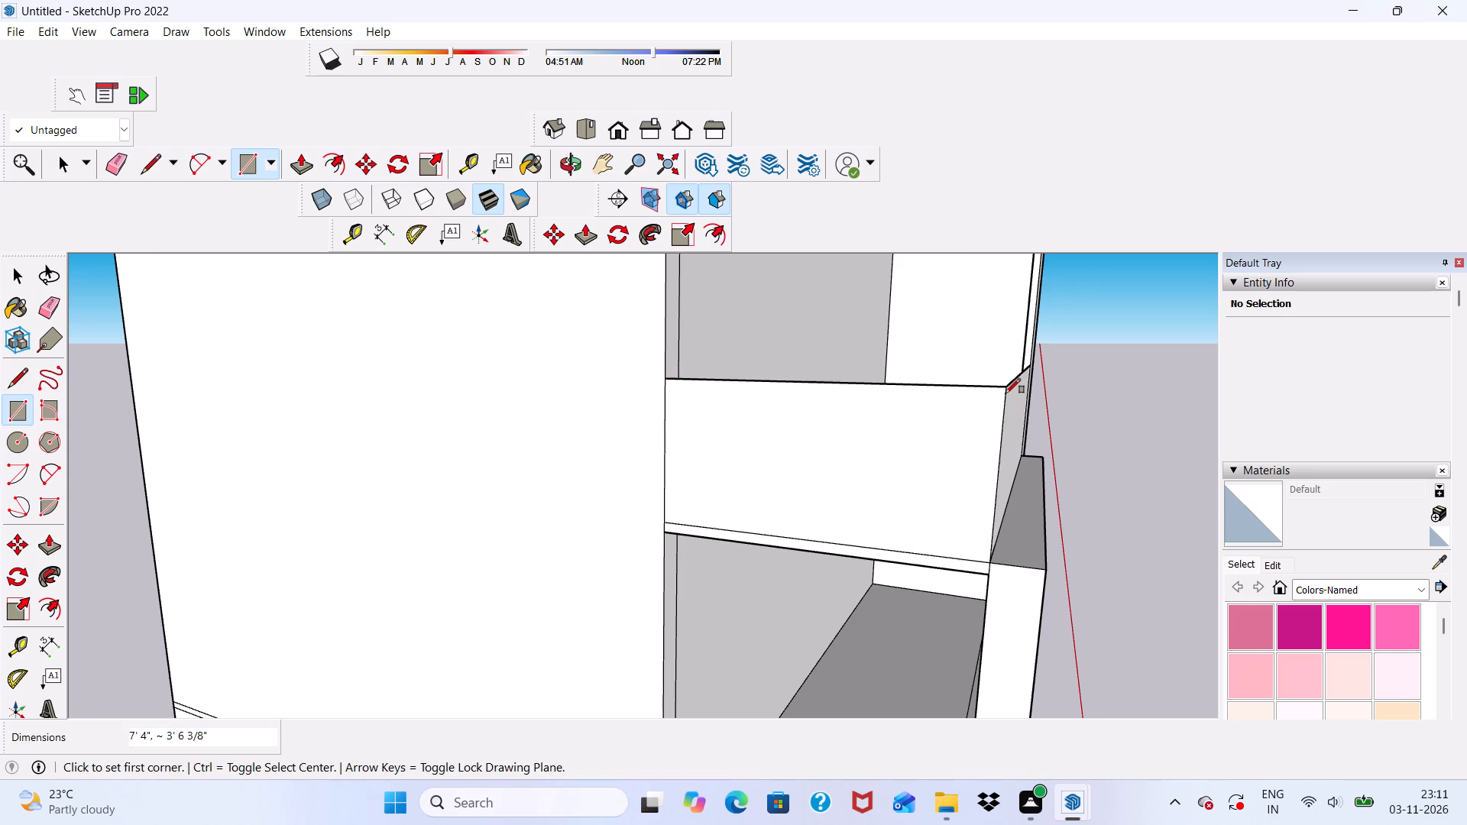
Examine the new parapet panels above the framed balcony from the front, from the side and from above.
{"action": "scroll", "coordinate": [993, 407], "scroll_direction": "down", "scroll_amount": 5}
{"action": "middle_click_drag", "start_coordinate": [999, 472], "coordinate": [759, 480]}
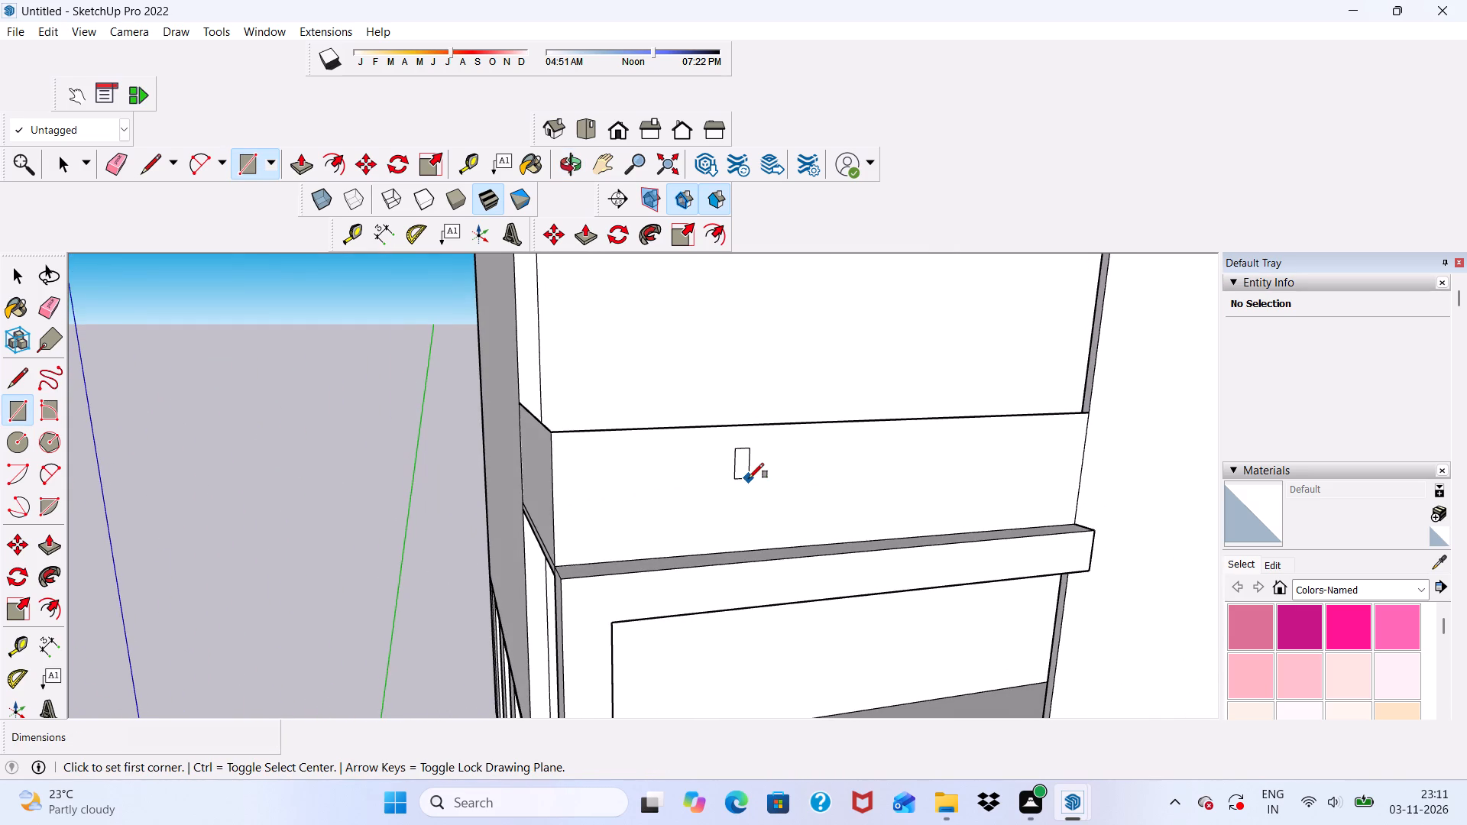
{"action": "scroll", "coordinate": [785, 453], "scroll_direction": "down", "scroll_amount": 5}
{"action": "middle_click_drag", "start_coordinate": [823, 471], "coordinate": [741, 445]}
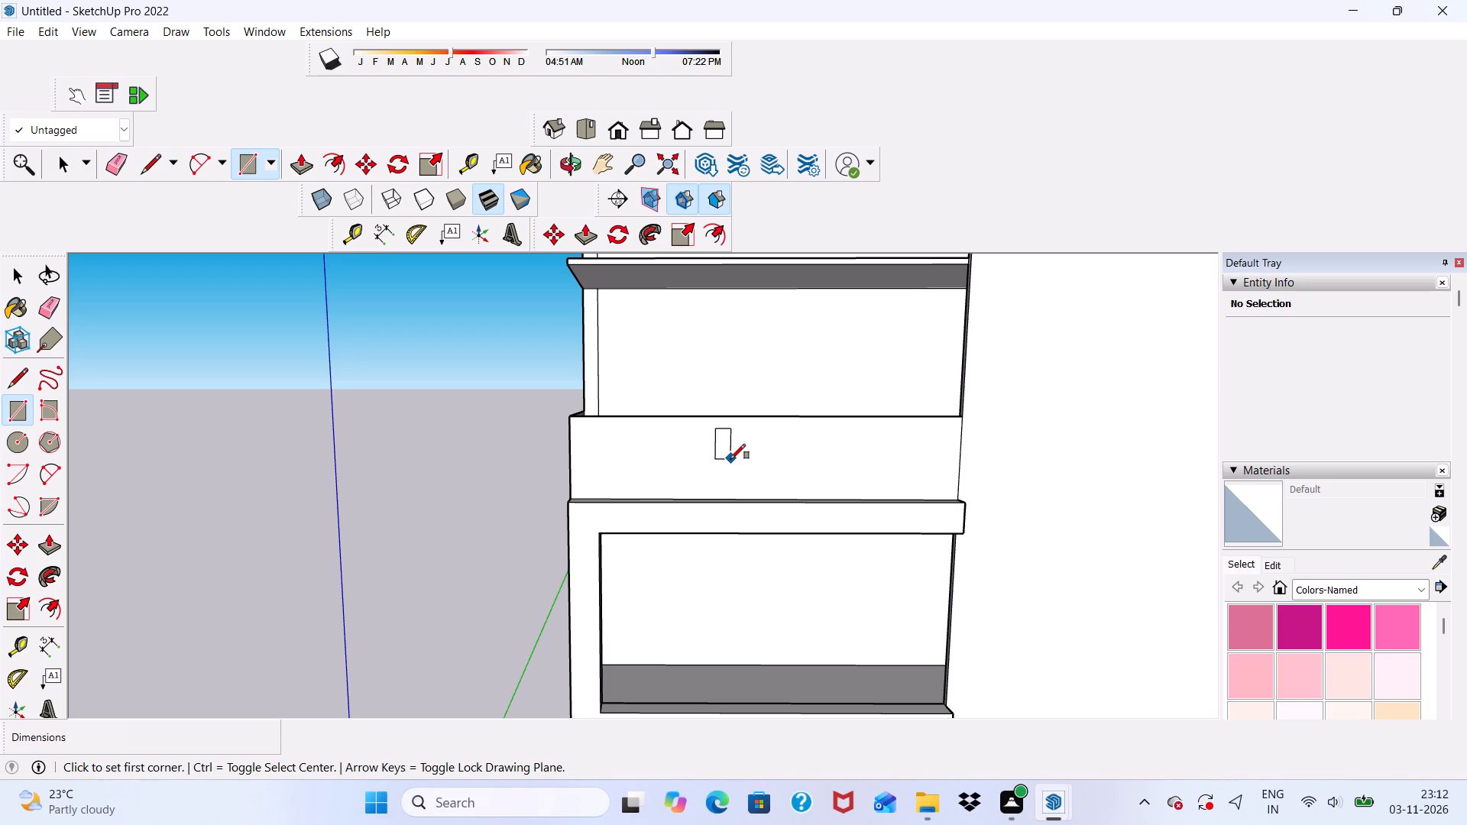
{"action": "scroll", "coordinate": [633, 445], "scroll_direction": "down", "scroll_amount": 2}
{"action": "scroll", "coordinate": [786, 429], "scroll_direction": "down", "scroll_amount": 3}
{"action": "middle_click_drag", "start_coordinate": [738, 453], "coordinate": [698, 516]}
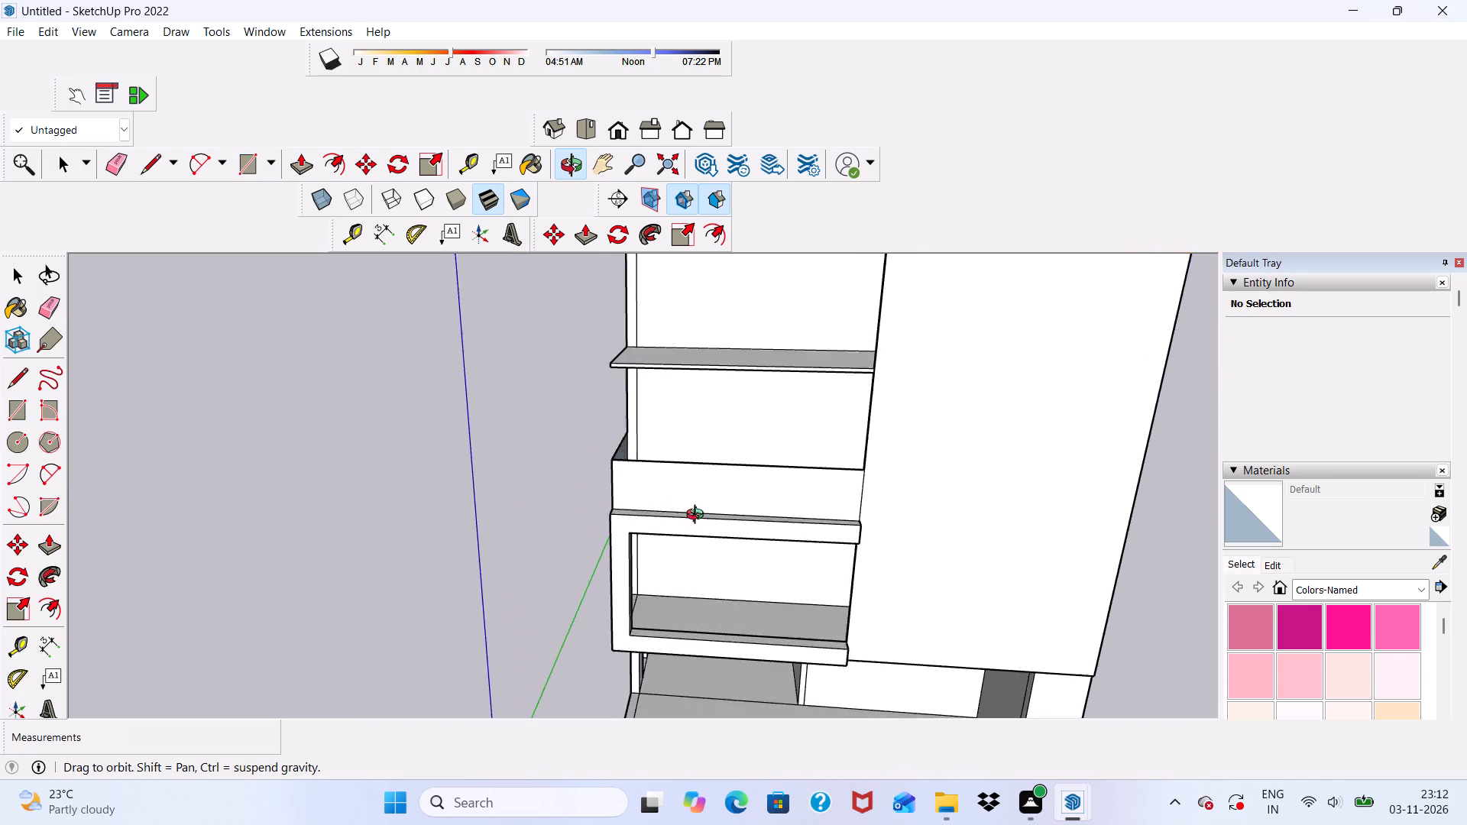
{"action": "middle_click_drag", "start_coordinate": [698, 516], "coordinate": [523, 557]}
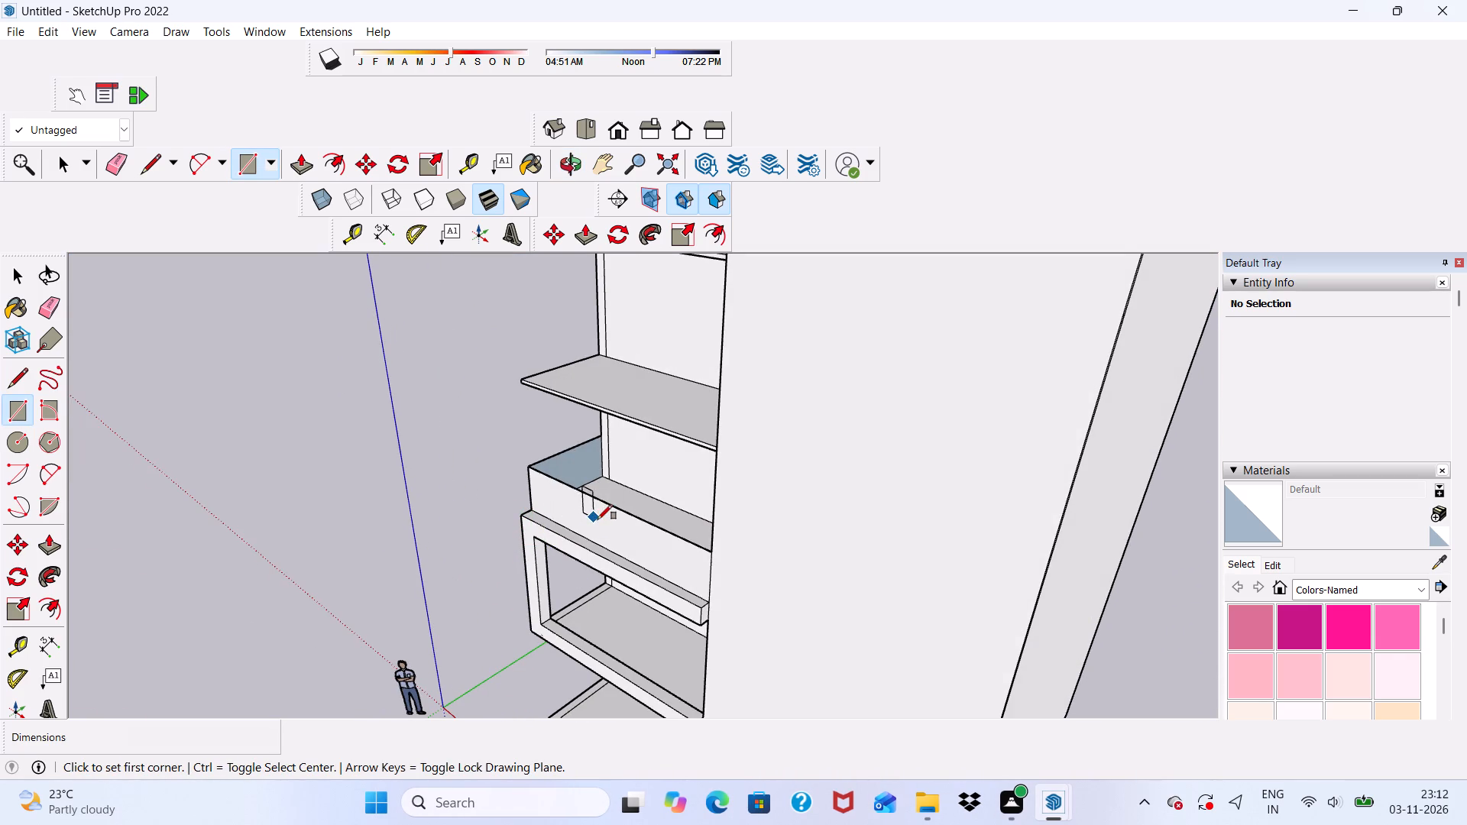
{"action": "middle_click_drag", "start_coordinate": [602, 519], "coordinate": [726, 420]}
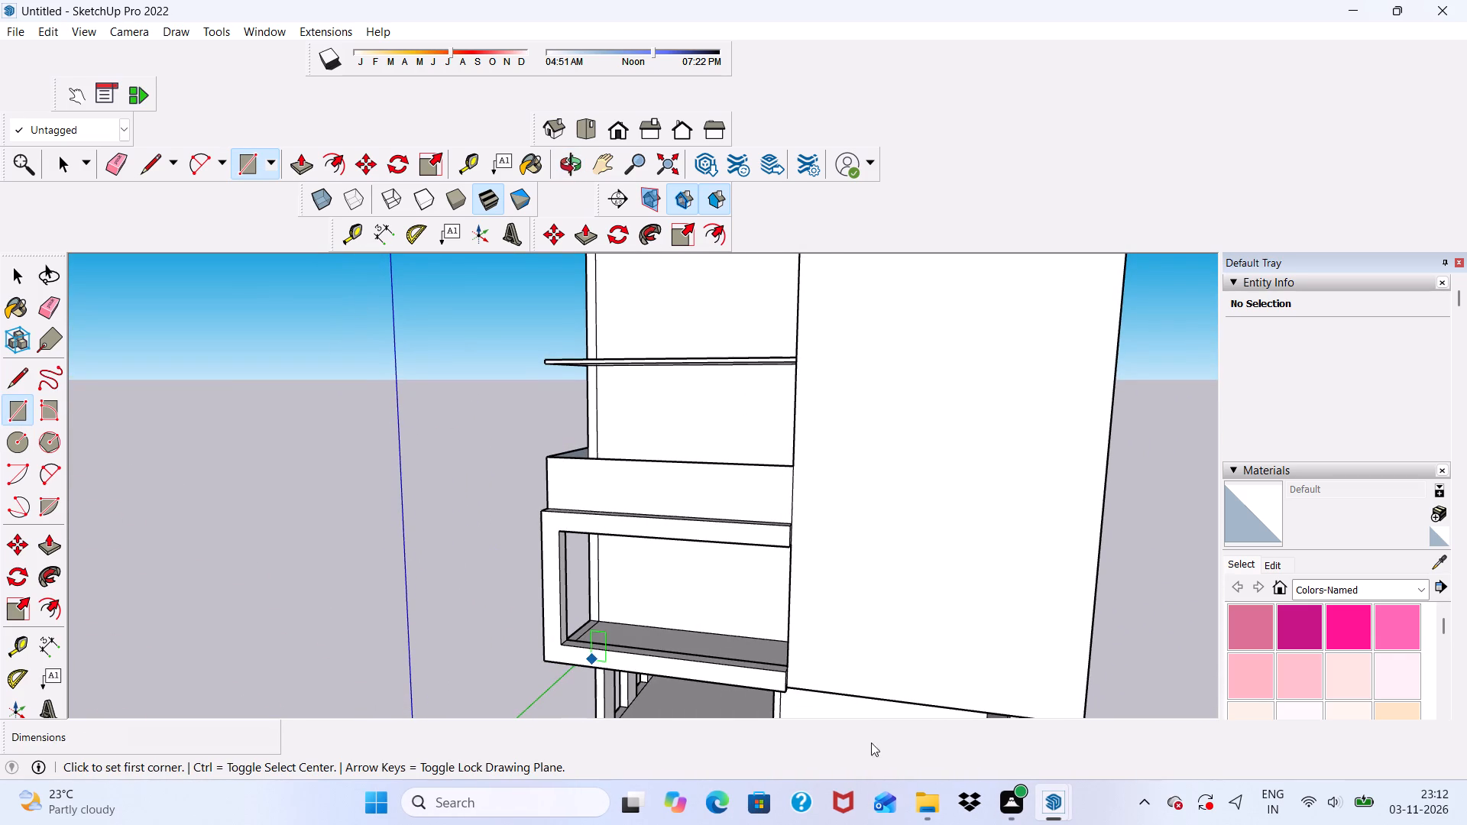
Draw a 4' by 7' door rectangle on the back wall of the framed balcony, standing on its floor.
{"action": "middle_click_drag", "start_coordinate": [725, 607], "coordinate": [789, 588]}
{"action": "scroll", "coordinate": [692, 640], "scroll_direction": "up", "scroll_amount": 5}
{"action": "scroll", "coordinate": [612, 608], "scroll_direction": "up", "scroll_amount": 2}
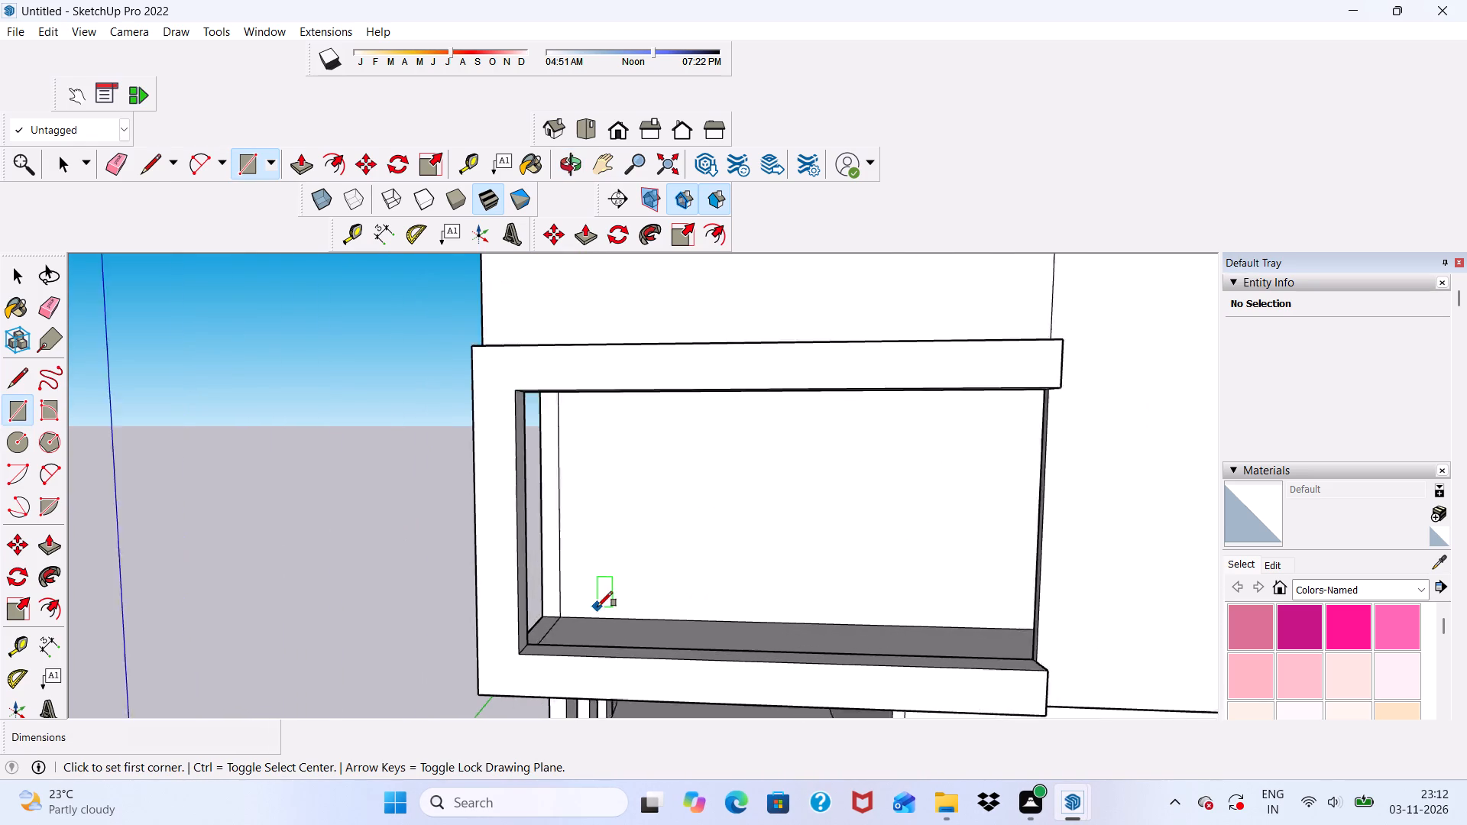
{"action": "scroll", "coordinate": [597, 607], "scroll_direction": "up", "scroll_amount": 1}
{"action": "left_click", "coordinate": [601, 621]}
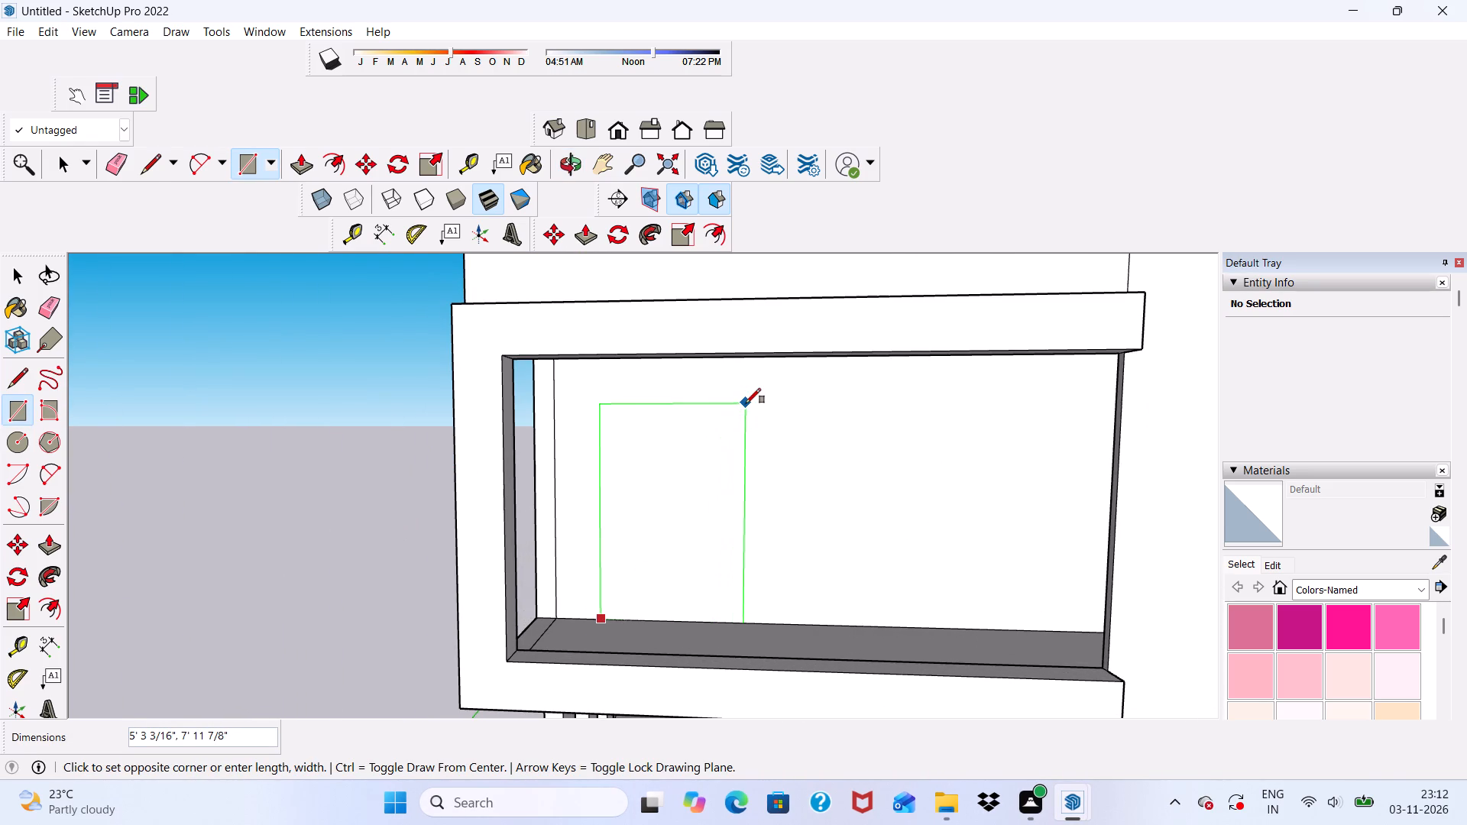
{"action": "type", "text": "4',7'"}
{"action": "key", "text": "Return"}
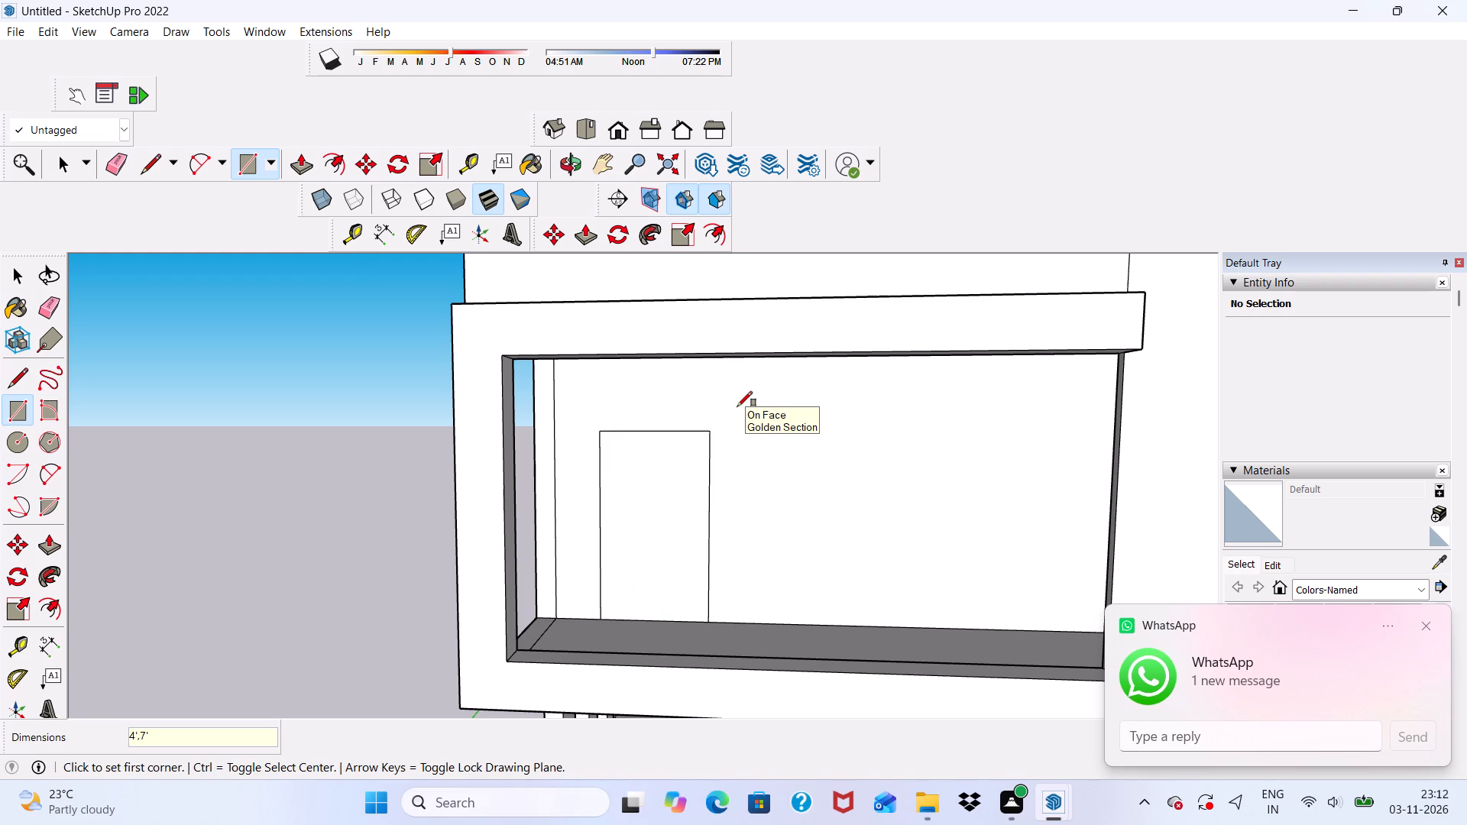
Offset the door outline outward by 6" to form a door frame on the balcony wall.
{"action": "scroll", "coordinate": [737, 471], "scroll_direction": "down", "scroll_amount": 3}
{"action": "middle_click_drag", "start_coordinate": [731, 475], "coordinate": [765, 555]}
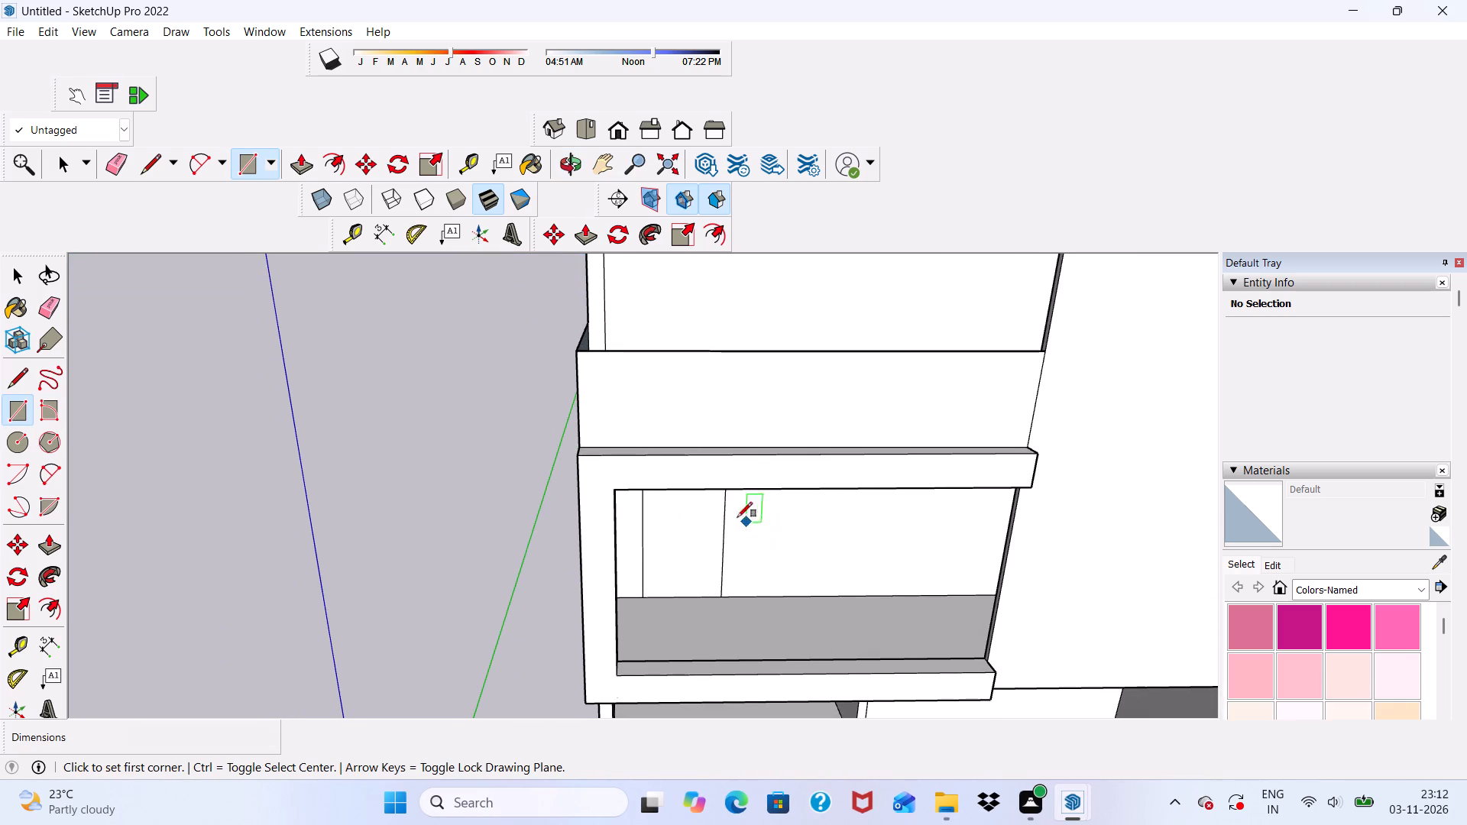
{"action": "left_click", "coordinate": [338, 158]}
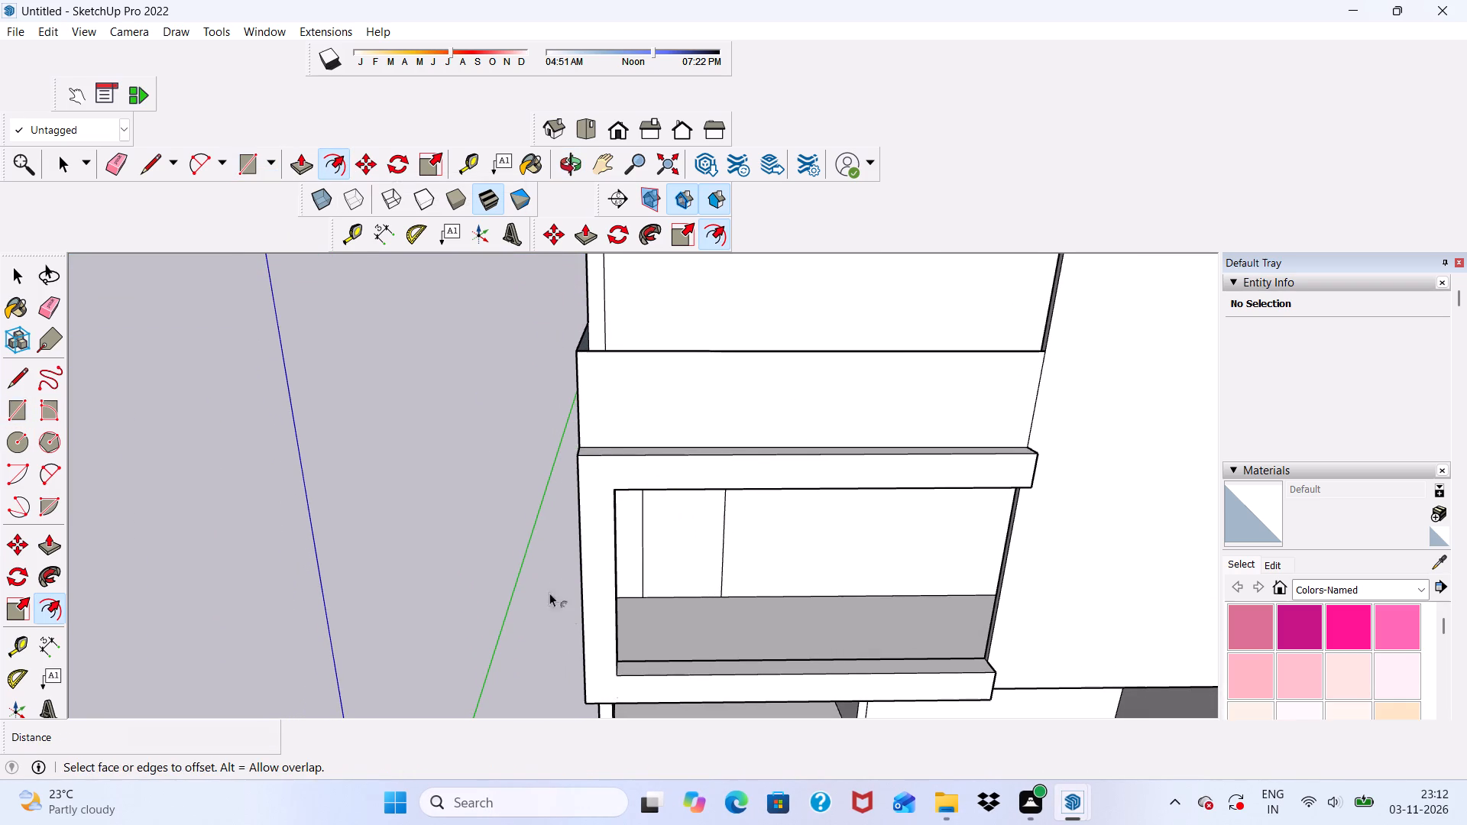
{"action": "middle_click_drag", "start_coordinate": [601, 571], "coordinate": [543, 496]}
{"action": "scroll", "coordinate": [673, 527], "scroll_direction": "up", "scroll_amount": 4}
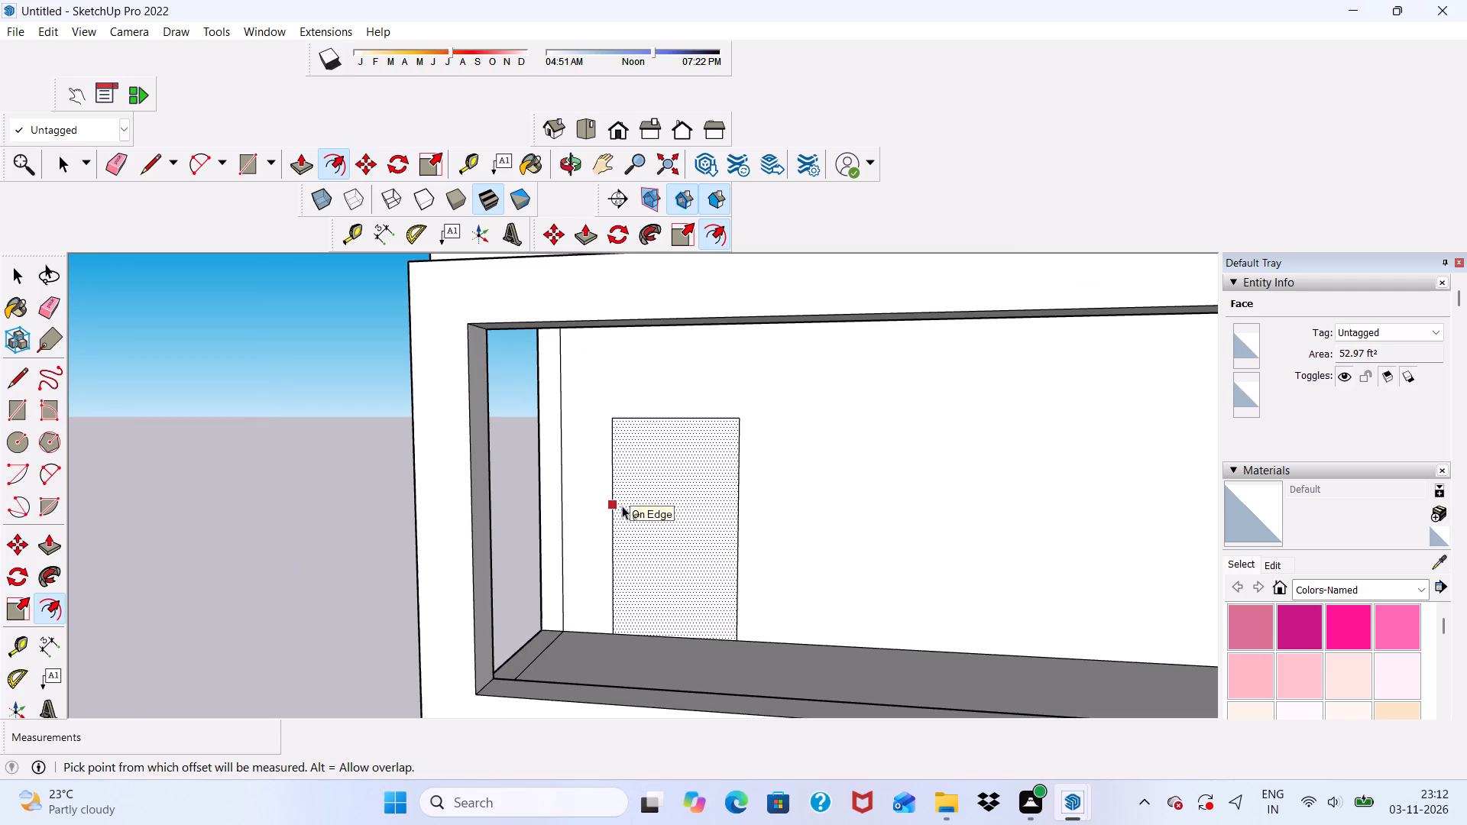
{"action": "left_click", "coordinate": [622, 506]}
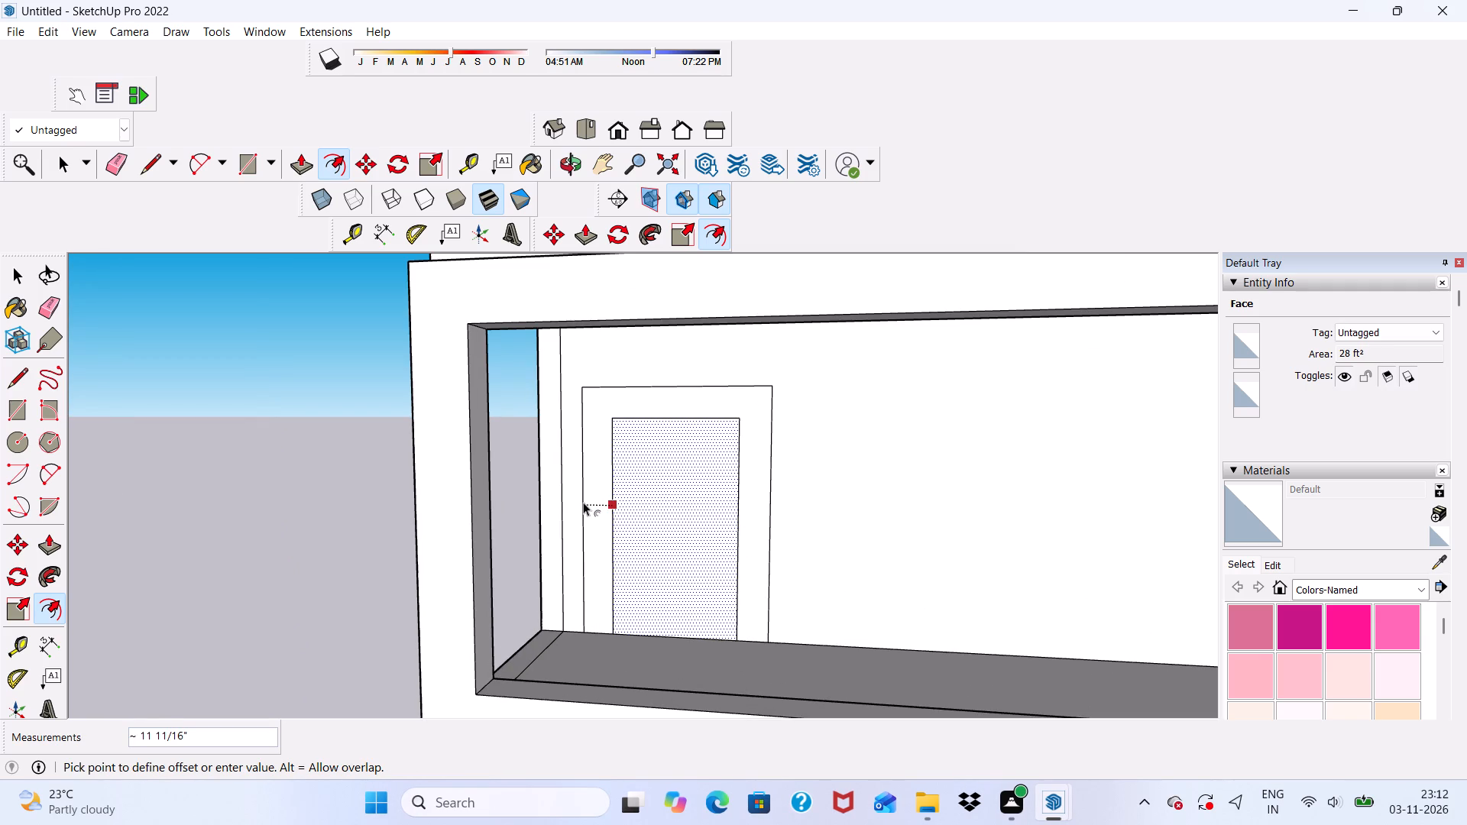
{"action": "key", "text": "6"}
{"action": "key", "text": "shift+quotedbl"}
{"action": "key", "text": "Return"}
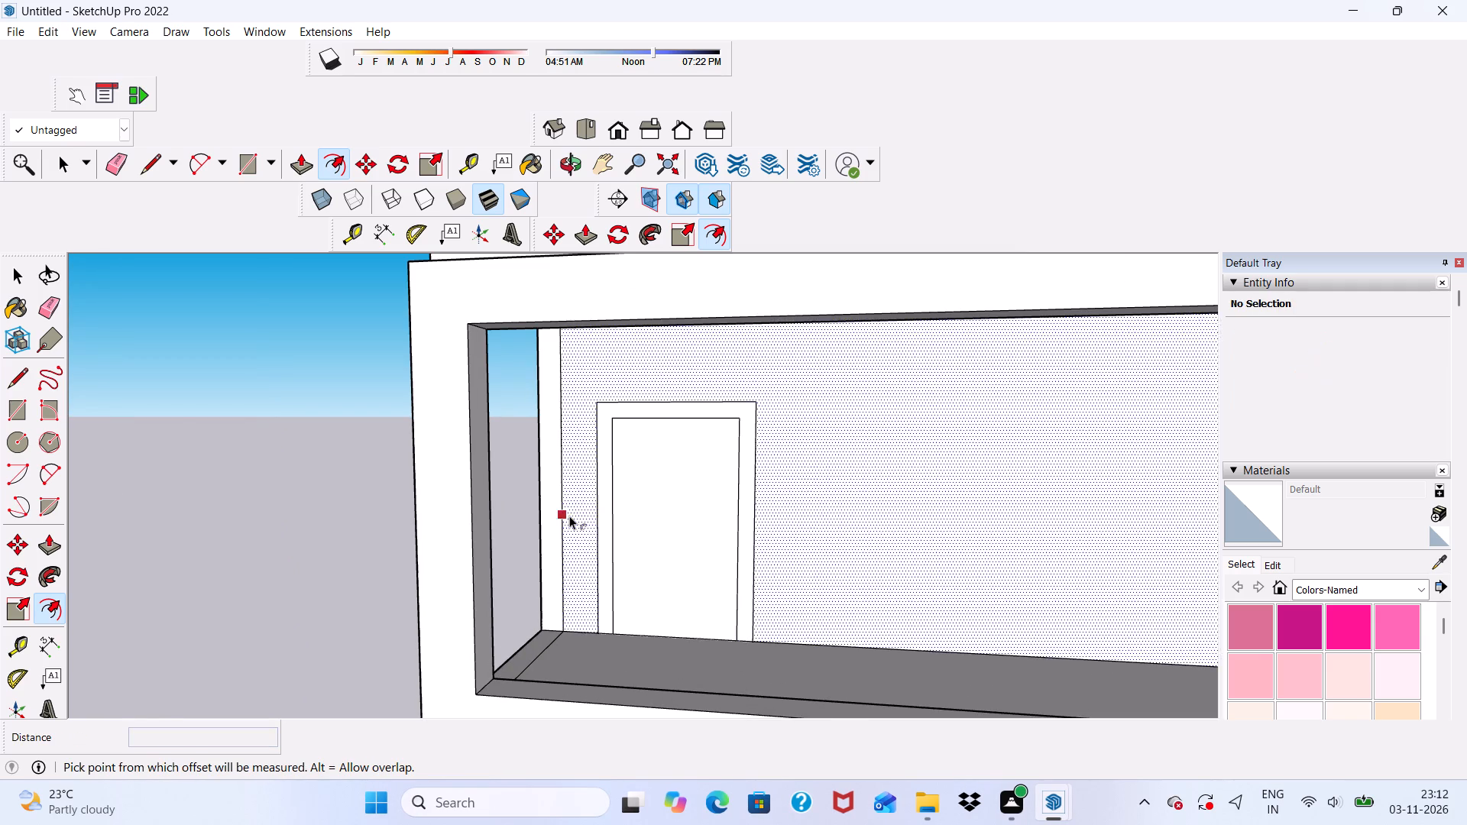
Push/Pull the door frame face 6" out from the balcony wall.
{"action": "scroll", "coordinate": [696, 470], "scroll_direction": "down", "scroll_amount": 3}
{"action": "scroll", "coordinate": [674, 423], "scroll_direction": "up", "scroll_amount": 3}
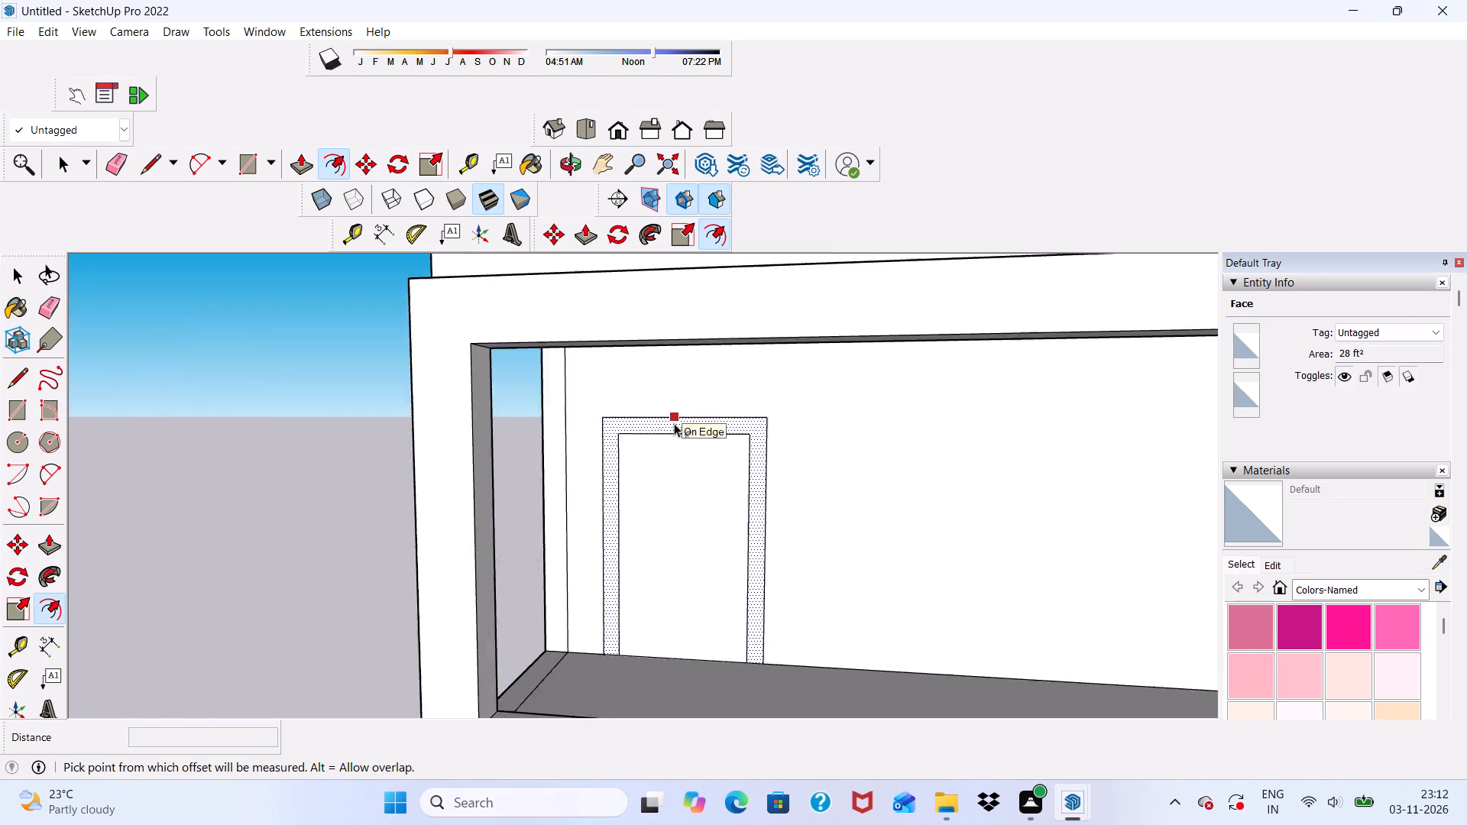
{"action": "scroll", "coordinate": [674, 423], "scroll_direction": "up", "scroll_amount": 2}
{"action": "left_click", "coordinate": [291, 163]}
{"action": "scroll", "coordinate": [653, 448], "scroll_direction": "up", "scroll_amount": 4}
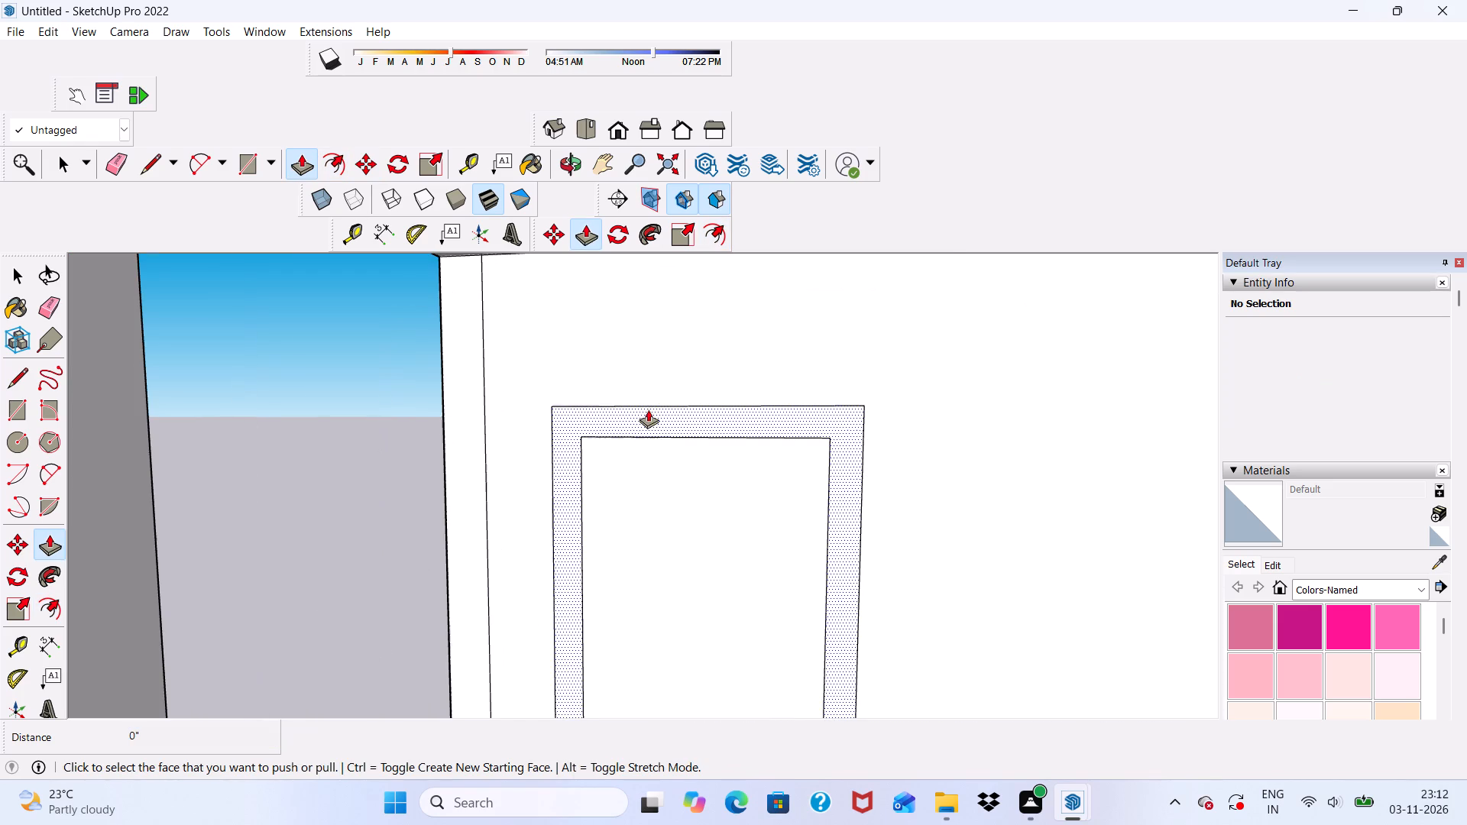
{"action": "left_click", "coordinate": [643, 411]}
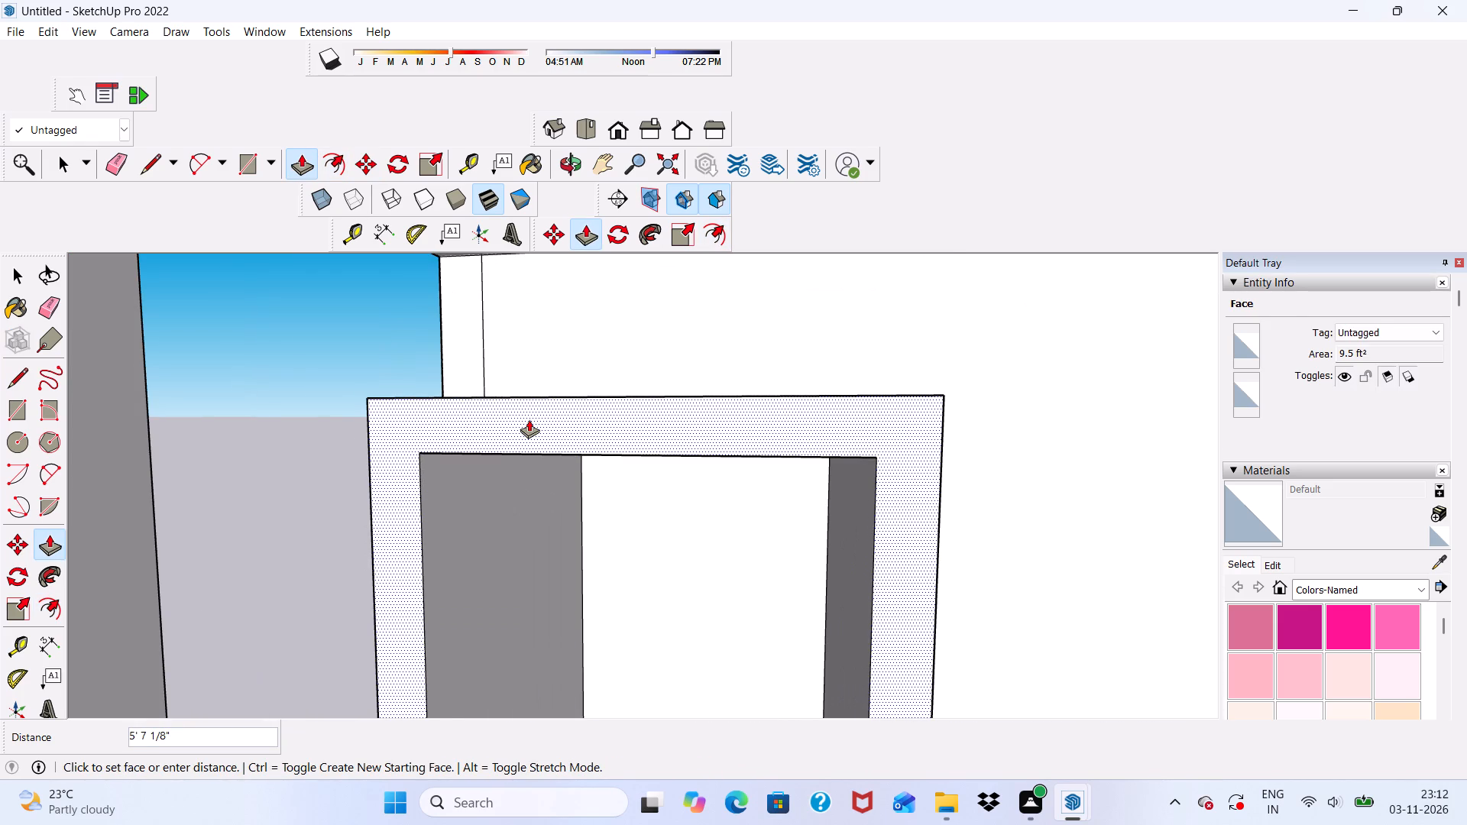
{"action": "type", "text": "6\""}
{"action": "key", "text": "Return"}
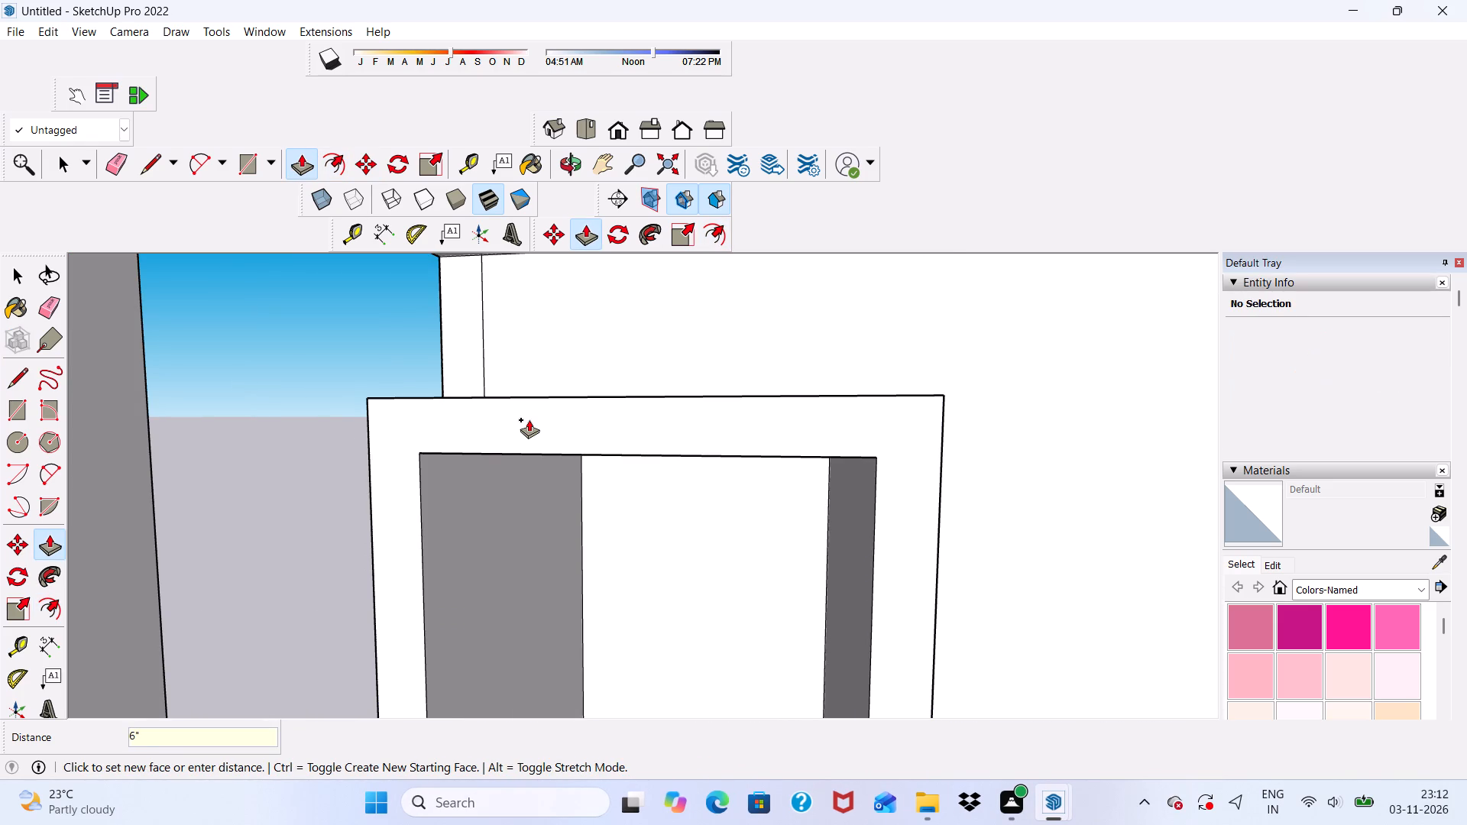
Push/Pull the door panel inside the frame forward by 3".
{"action": "scroll", "coordinate": [556, 414], "scroll_direction": "down", "scroll_amount": 5}
{"action": "middle_click_drag", "start_coordinate": [744, 435], "coordinate": [852, 438]}
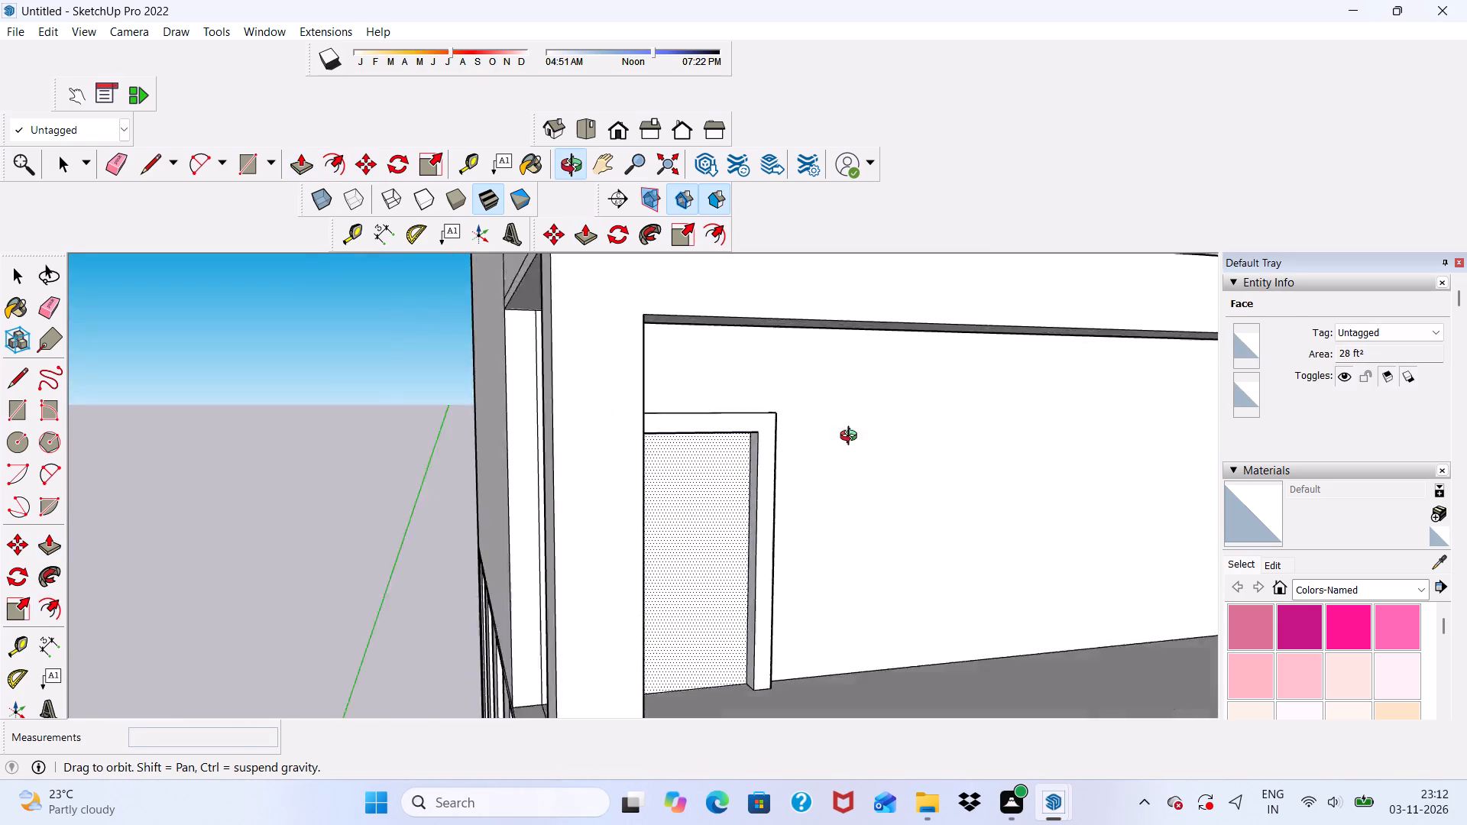
{"action": "middle_click_drag", "start_coordinate": [852, 438], "coordinate": [659, 454]}
{"action": "scroll", "coordinate": [655, 455], "scroll_direction": "up", "scroll_amount": 4}
{"action": "left_click", "coordinate": [654, 497]}
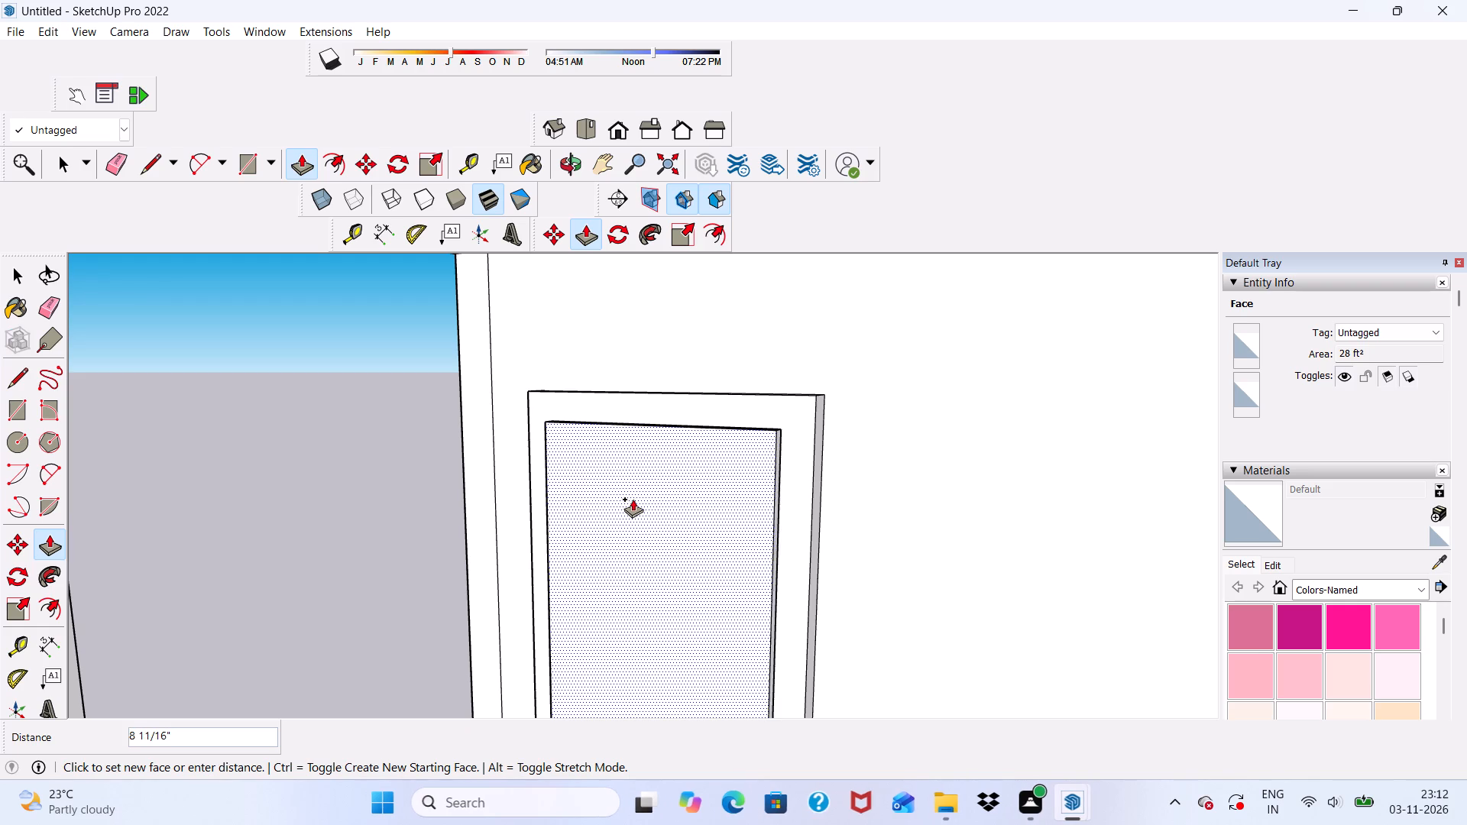
{"action": "key", "text": "3"}
{"action": "key", "text": "shift+quotedbl"}
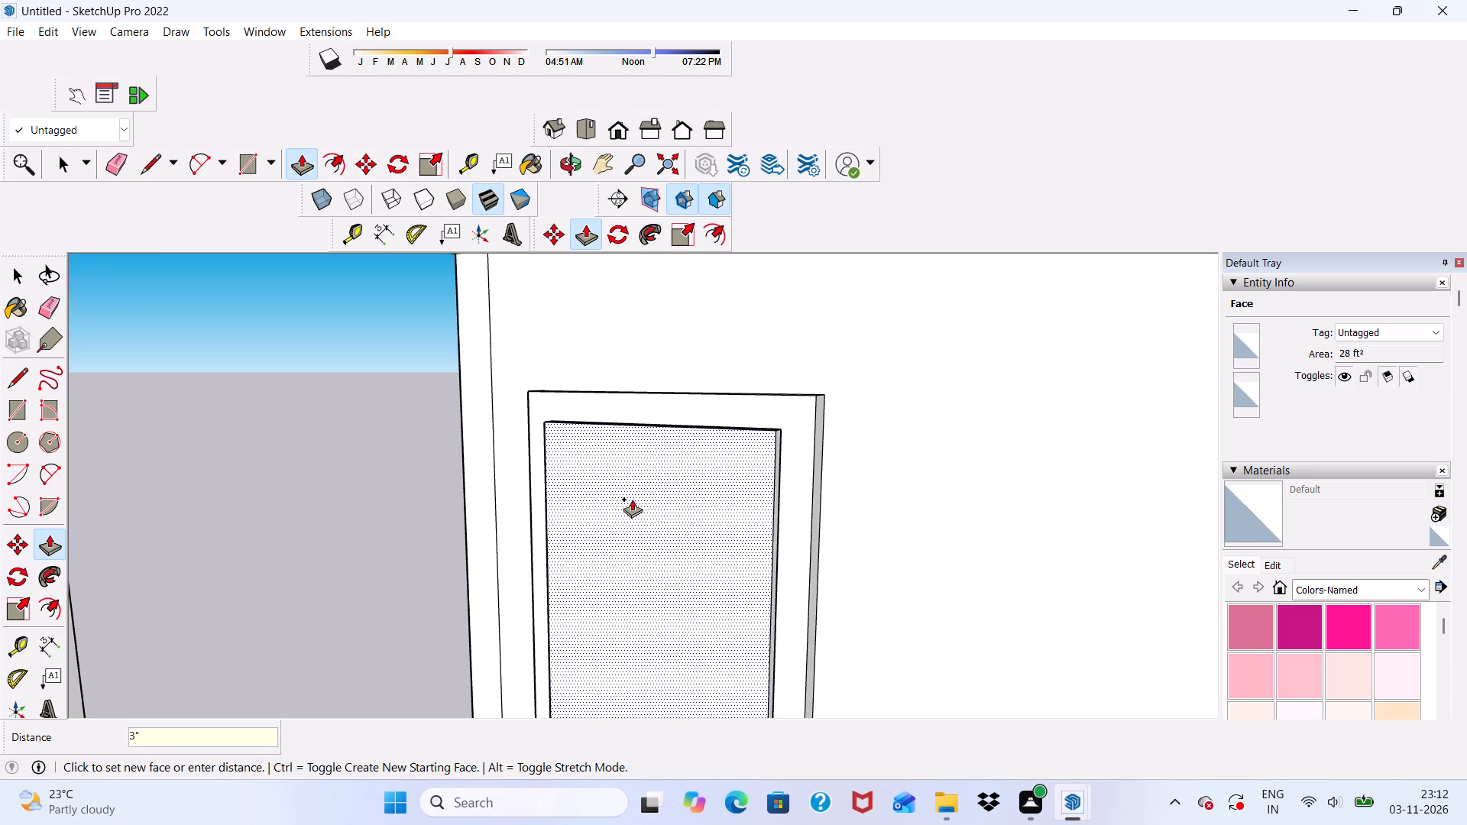
{"action": "key", "text": "Return"}
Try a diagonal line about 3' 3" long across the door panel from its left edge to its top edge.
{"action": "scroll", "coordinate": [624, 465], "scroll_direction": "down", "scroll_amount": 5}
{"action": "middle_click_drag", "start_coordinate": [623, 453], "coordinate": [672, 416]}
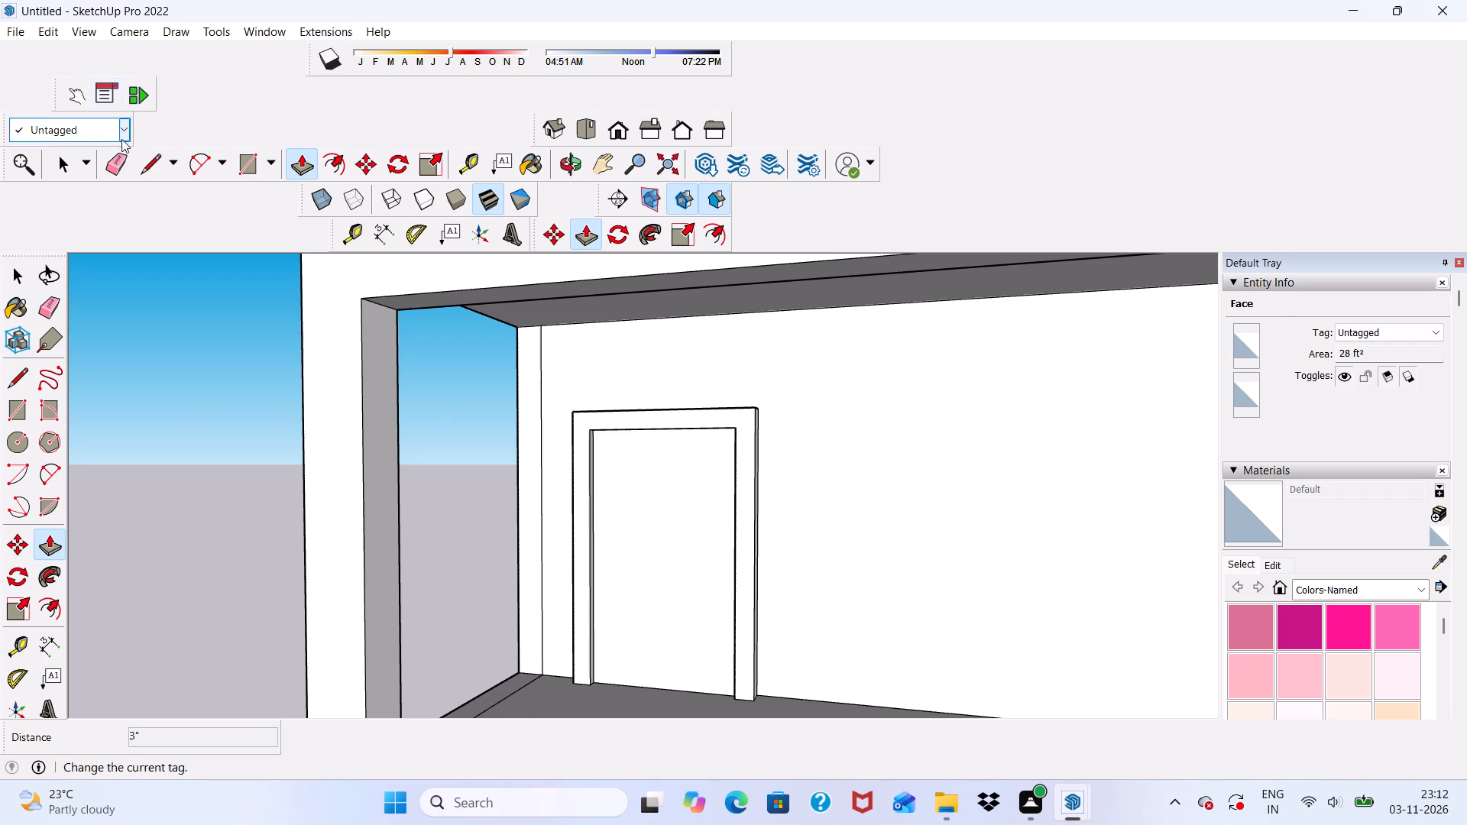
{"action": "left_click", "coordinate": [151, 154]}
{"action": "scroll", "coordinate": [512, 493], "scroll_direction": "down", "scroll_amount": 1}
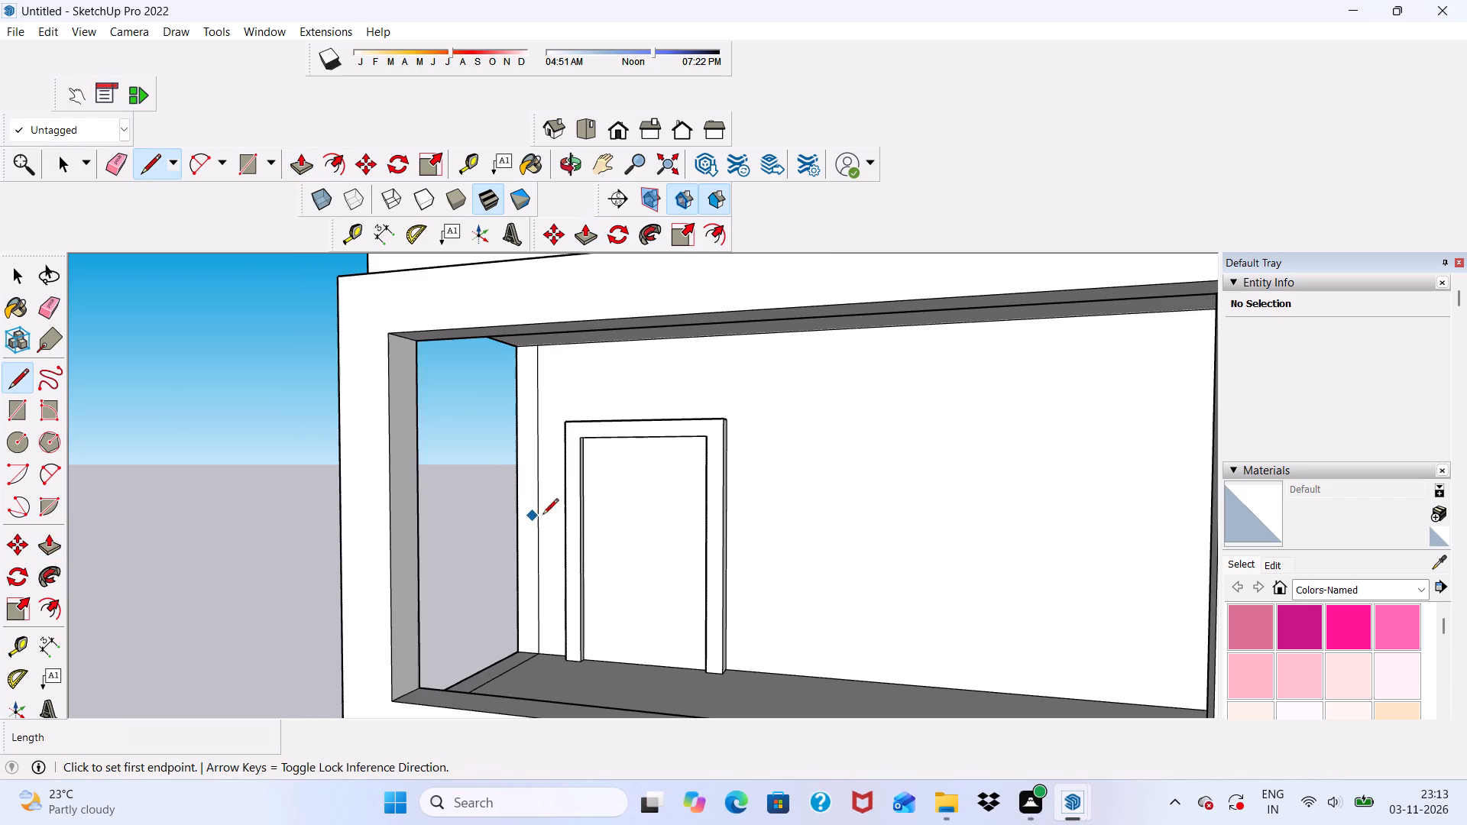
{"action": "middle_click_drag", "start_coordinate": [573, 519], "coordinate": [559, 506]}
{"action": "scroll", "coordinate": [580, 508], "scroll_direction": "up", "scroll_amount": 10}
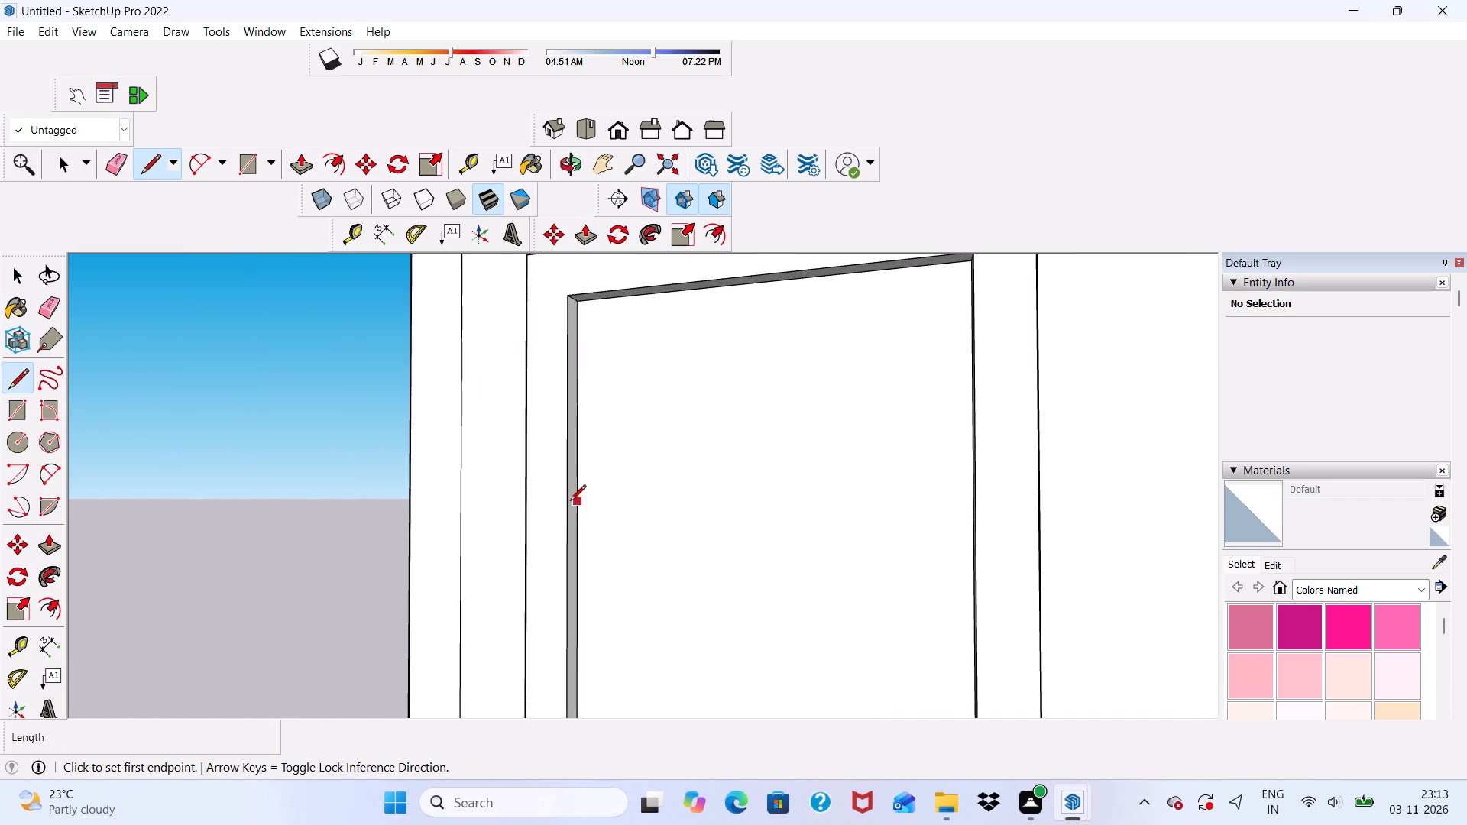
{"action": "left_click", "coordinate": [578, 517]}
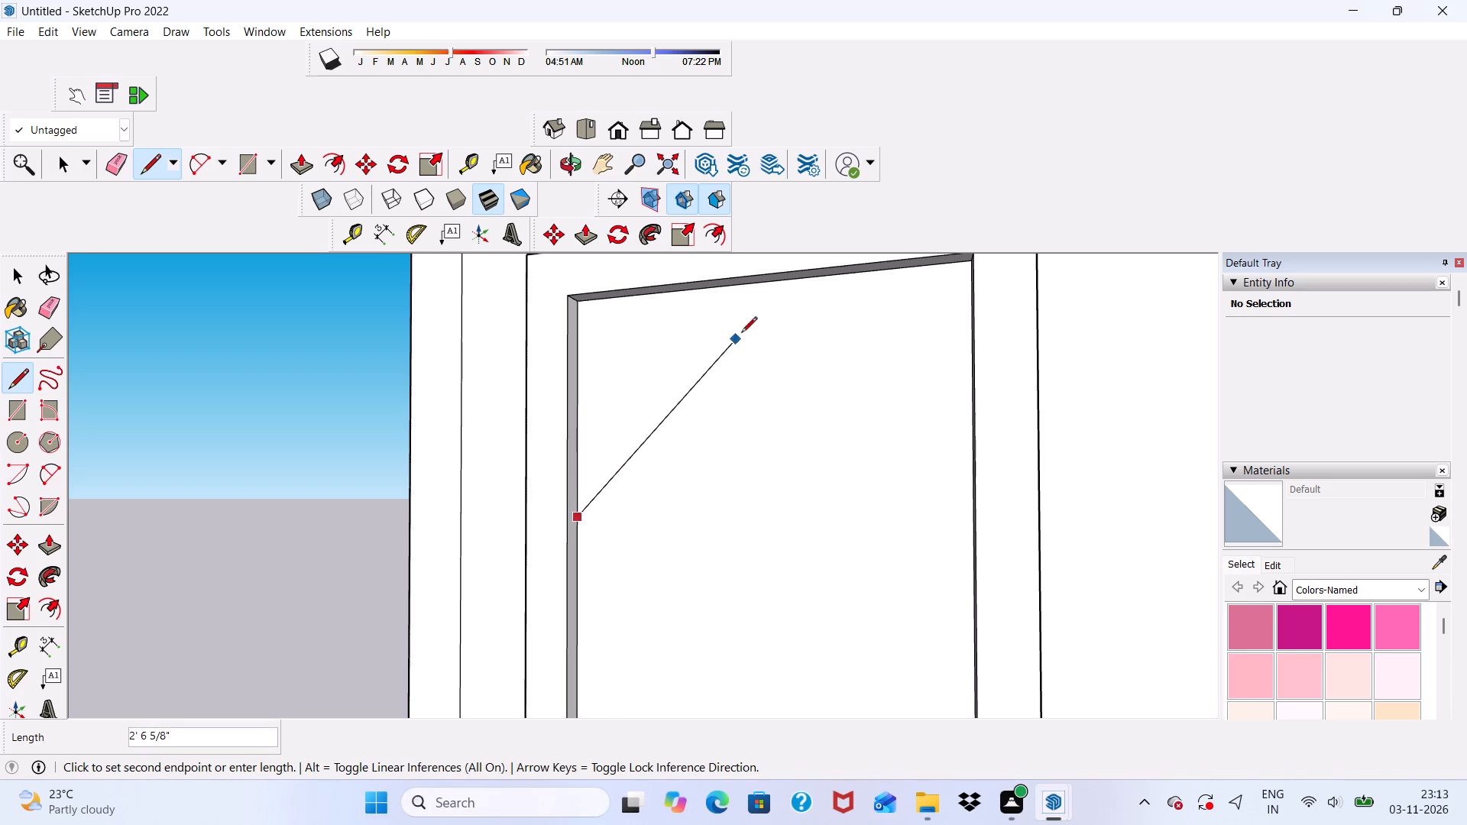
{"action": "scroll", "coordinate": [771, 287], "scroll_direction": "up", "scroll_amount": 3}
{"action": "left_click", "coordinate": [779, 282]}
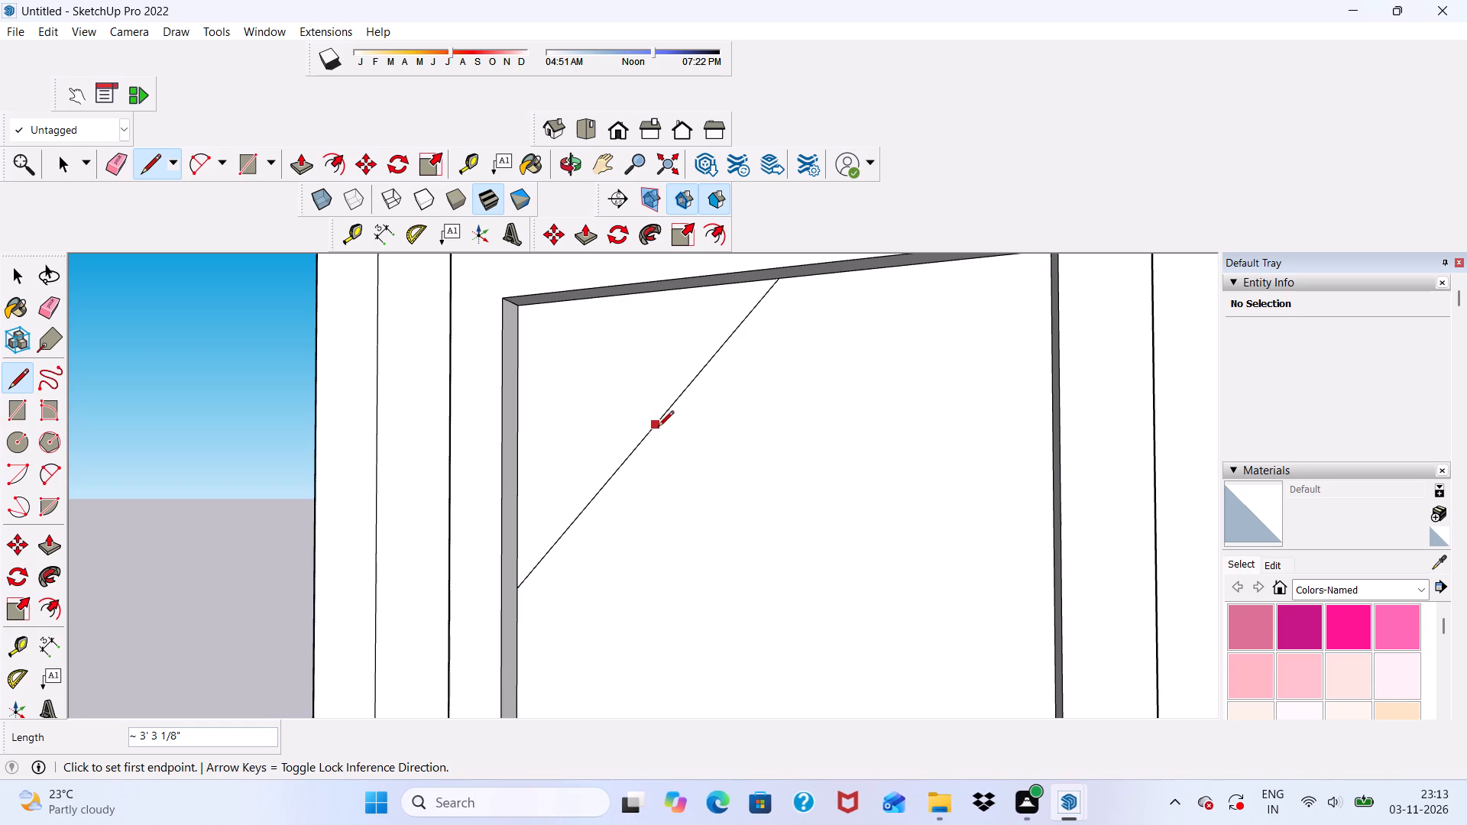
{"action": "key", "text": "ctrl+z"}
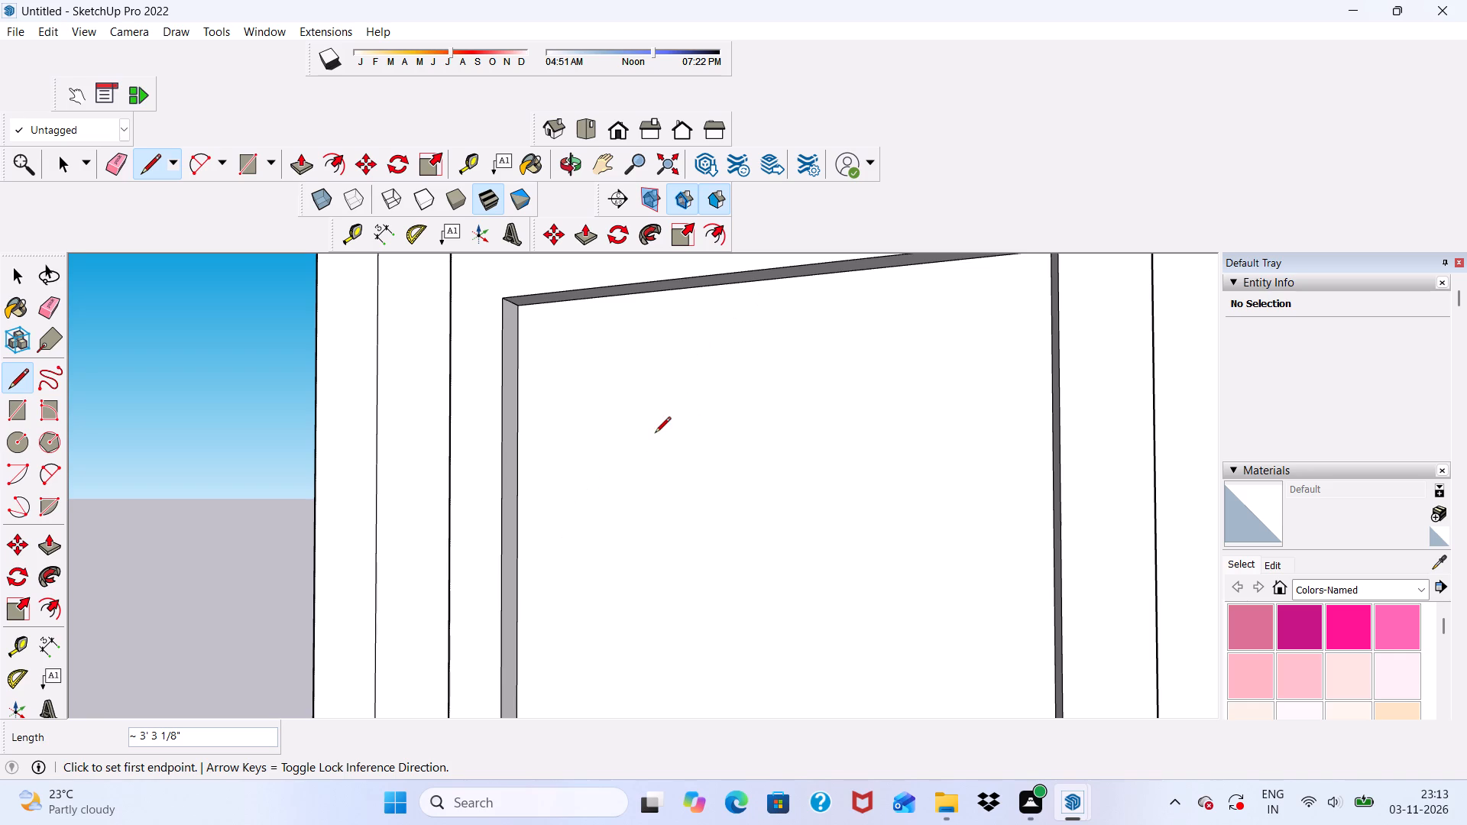
Draw a diagonal line about 4' 8" long across the door panel, rising from its left edge to its upper right edge.
{"action": "scroll", "coordinate": [497, 581], "scroll_direction": "down", "scroll_amount": 4}
{"action": "middle_click_drag", "start_coordinate": [550, 548], "coordinate": [572, 503]}
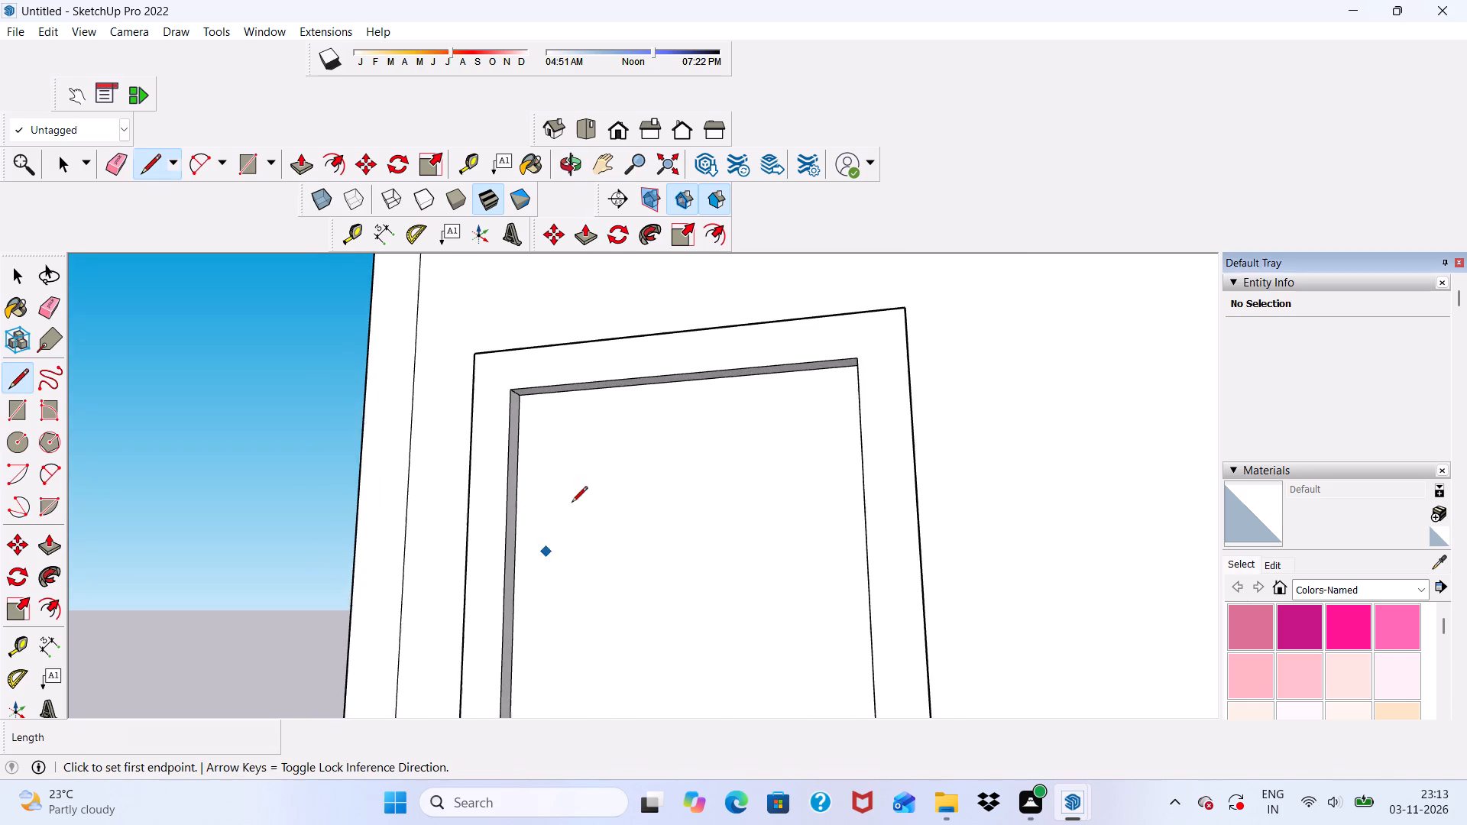
{"action": "scroll", "coordinate": [555, 638], "scroll_direction": "up", "scroll_amount": 1}
{"action": "left_click", "coordinate": [508, 638]}
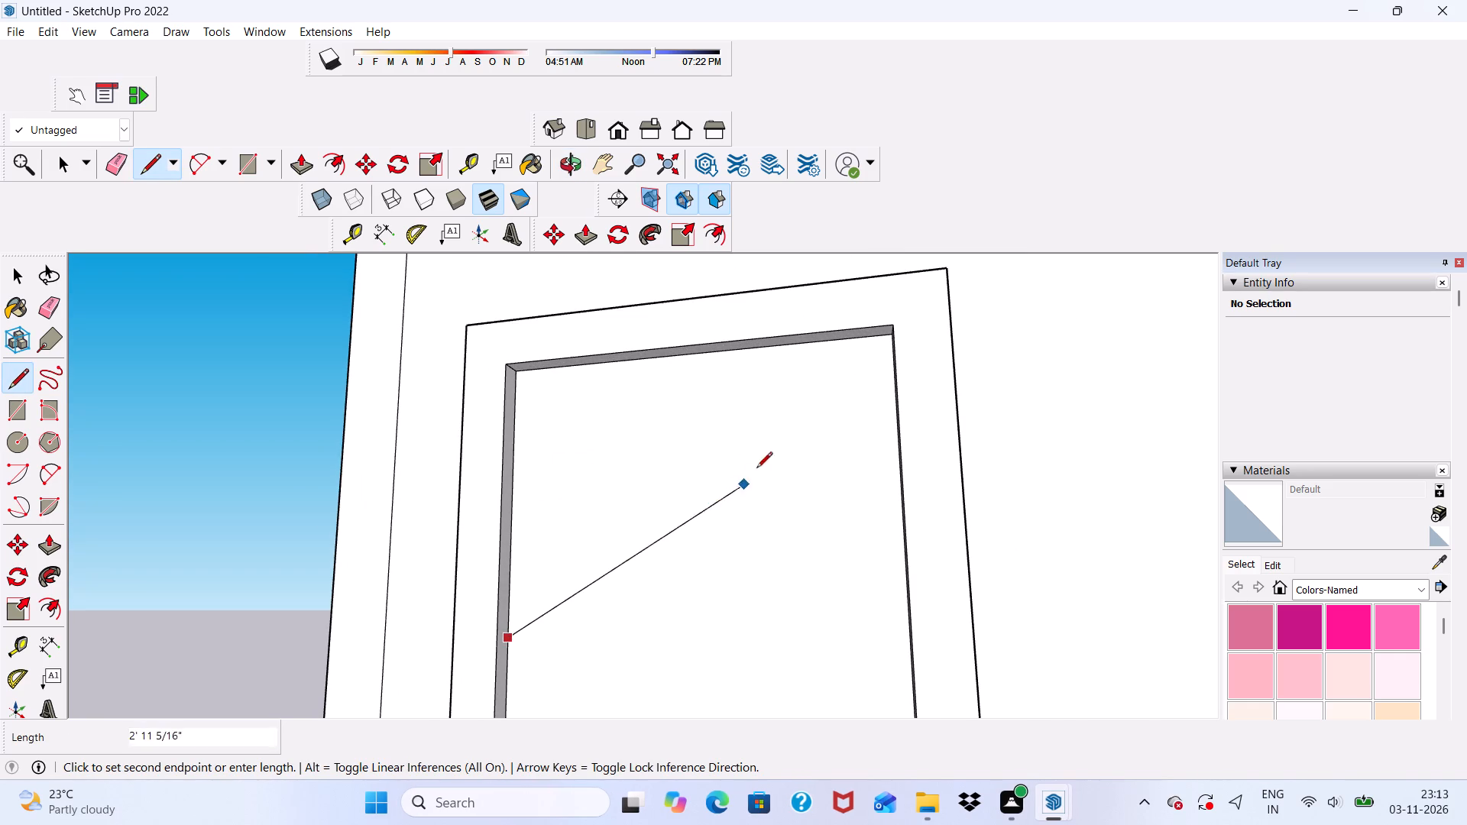
{"action": "scroll", "coordinate": [867, 332], "scroll_direction": "up", "scroll_amount": 3}
{"action": "middle_click_drag", "start_coordinate": [876, 361], "coordinate": [951, 373]}
{"action": "scroll", "coordinate": [870, 397], "scroll_direction": "up", "scroll_amount": 4}
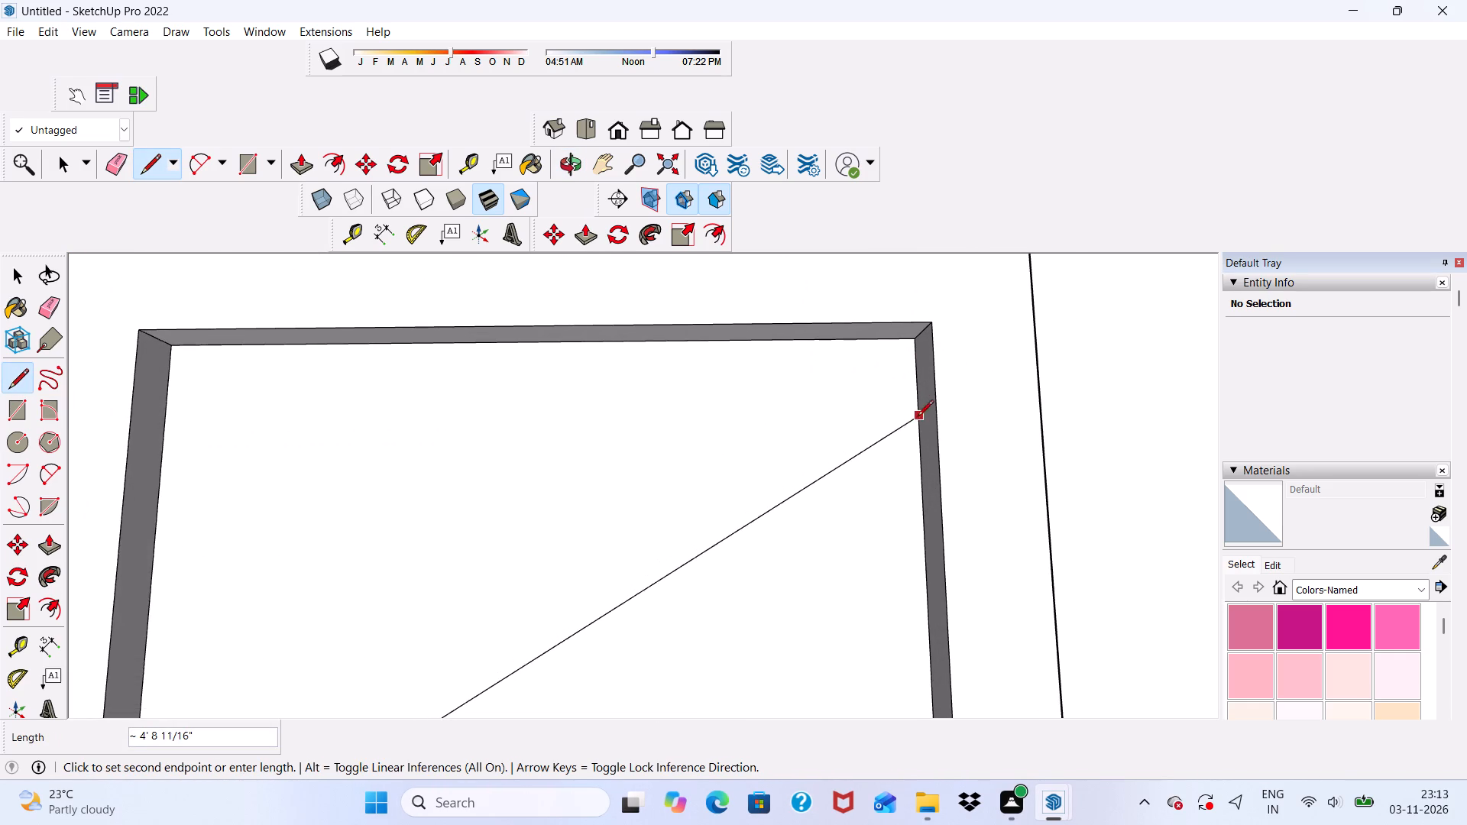
{"action": "scroll", "coordinate": [917, 427], "scroll_direction": "up", "scroll_amount": 4}
{"action": "left_click", "coordinate": [920, 445]}
{"action": "scroll", "coordinate": [909, 373], "scroll_direction": "down", "scroll_amount": 4}
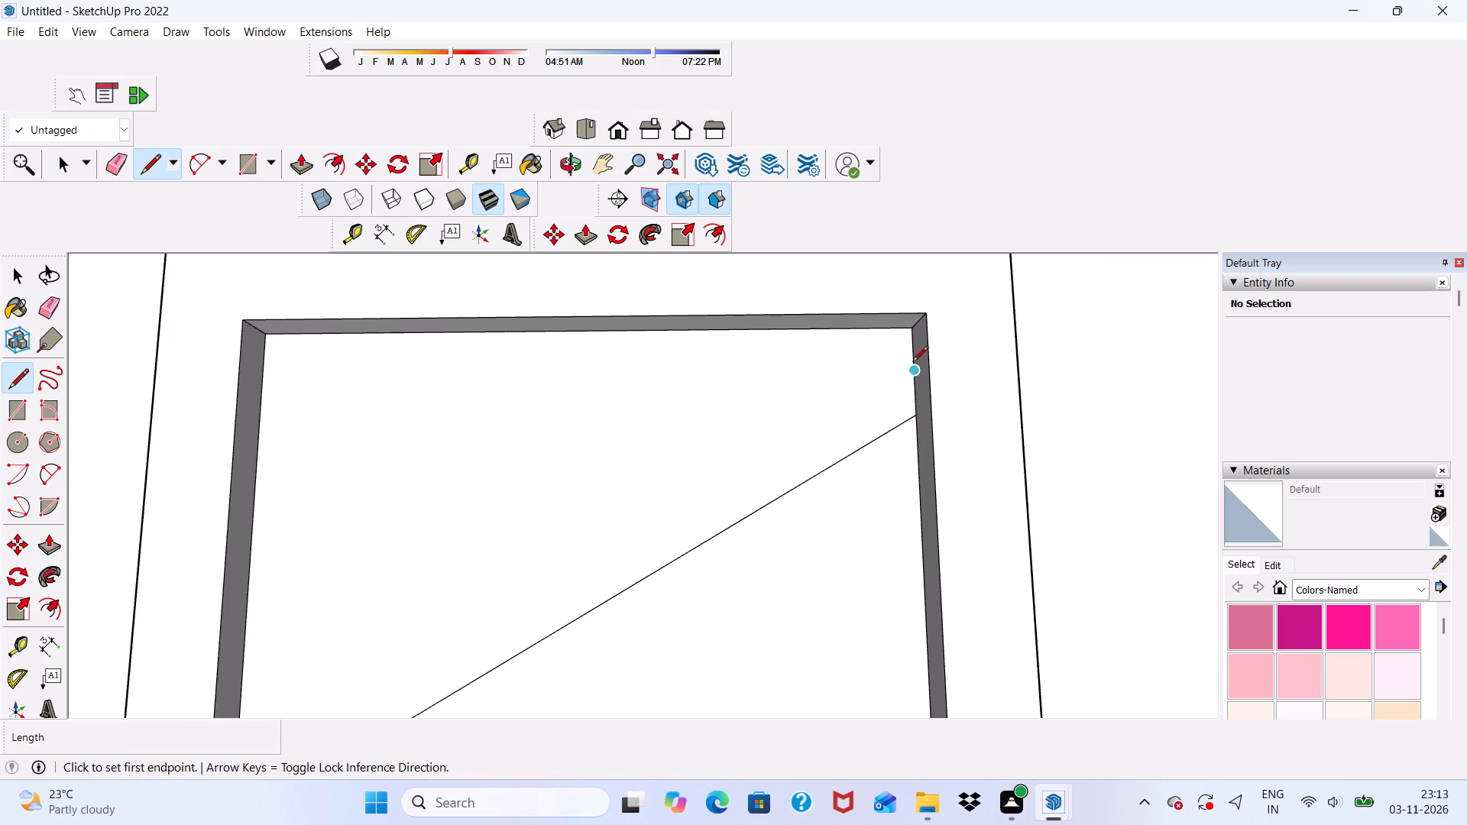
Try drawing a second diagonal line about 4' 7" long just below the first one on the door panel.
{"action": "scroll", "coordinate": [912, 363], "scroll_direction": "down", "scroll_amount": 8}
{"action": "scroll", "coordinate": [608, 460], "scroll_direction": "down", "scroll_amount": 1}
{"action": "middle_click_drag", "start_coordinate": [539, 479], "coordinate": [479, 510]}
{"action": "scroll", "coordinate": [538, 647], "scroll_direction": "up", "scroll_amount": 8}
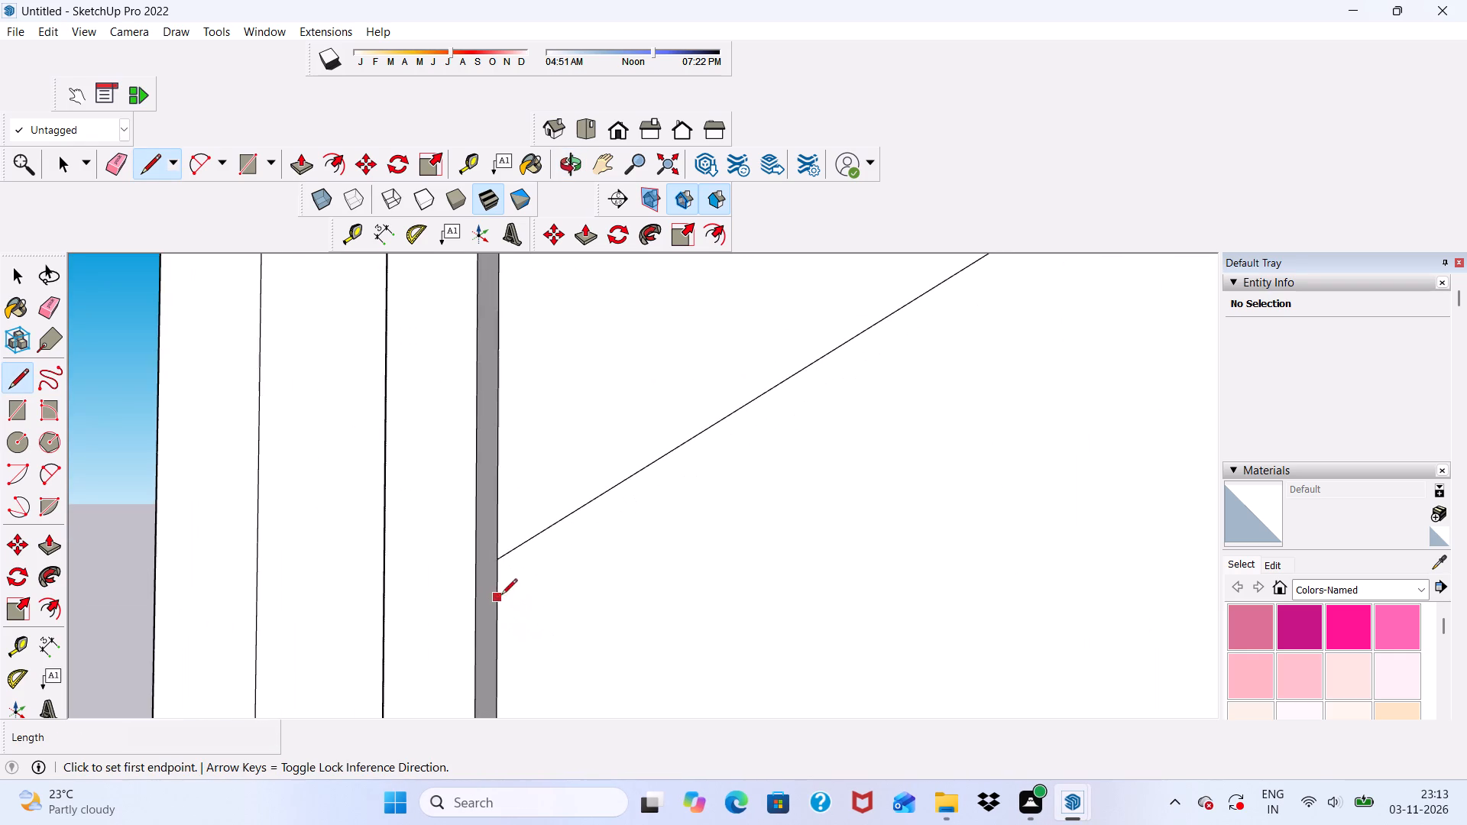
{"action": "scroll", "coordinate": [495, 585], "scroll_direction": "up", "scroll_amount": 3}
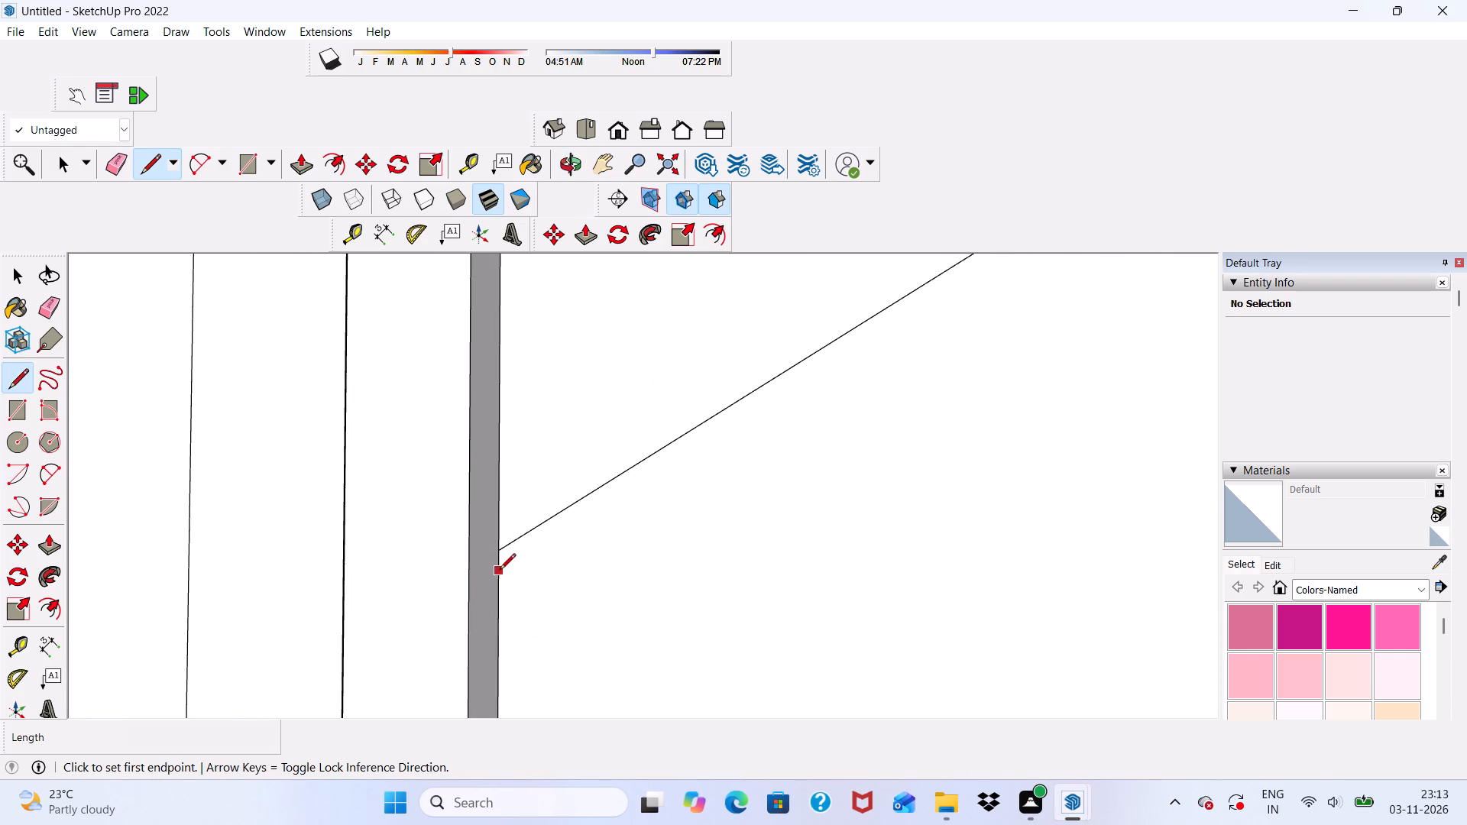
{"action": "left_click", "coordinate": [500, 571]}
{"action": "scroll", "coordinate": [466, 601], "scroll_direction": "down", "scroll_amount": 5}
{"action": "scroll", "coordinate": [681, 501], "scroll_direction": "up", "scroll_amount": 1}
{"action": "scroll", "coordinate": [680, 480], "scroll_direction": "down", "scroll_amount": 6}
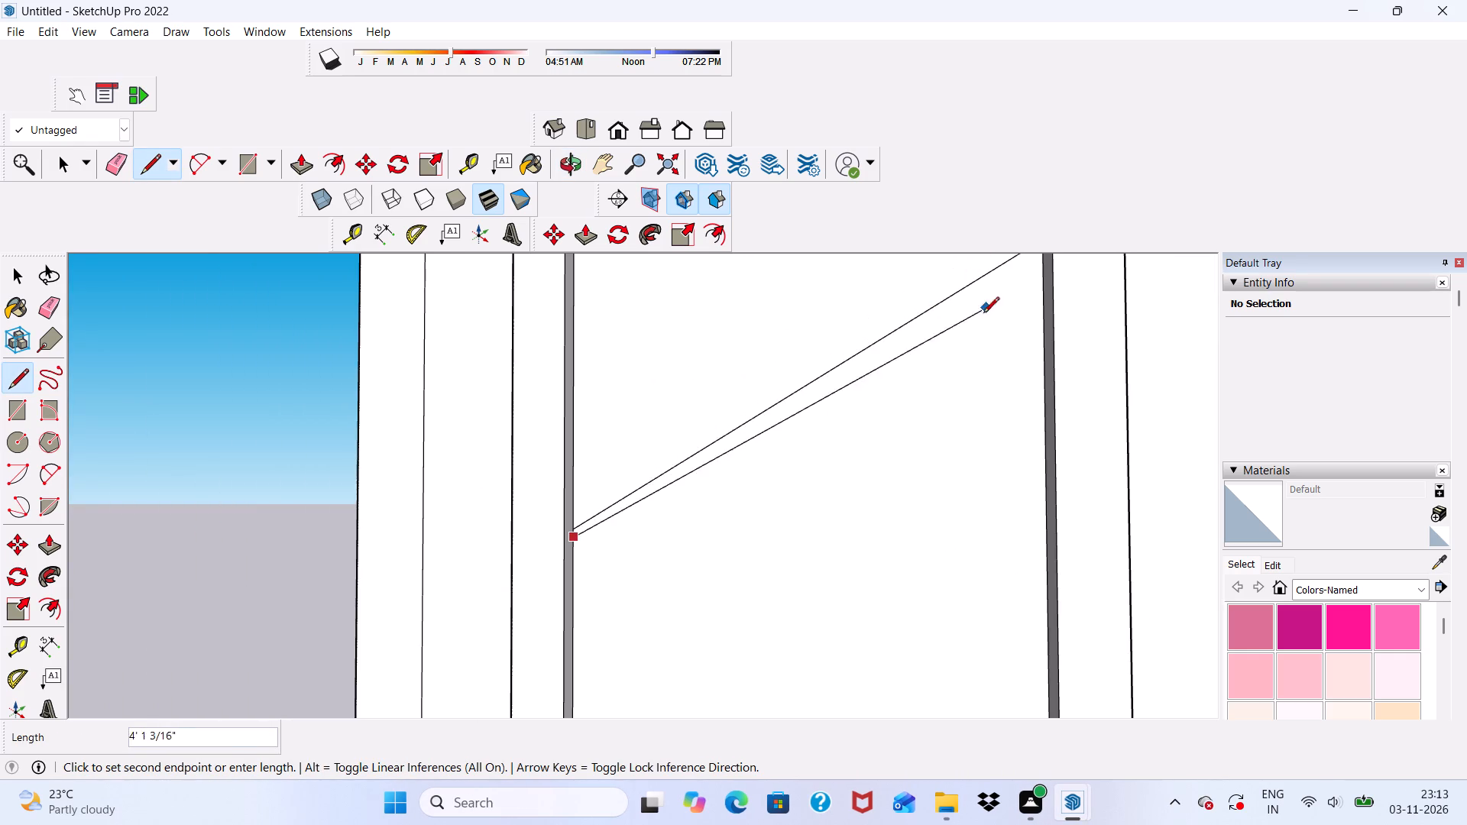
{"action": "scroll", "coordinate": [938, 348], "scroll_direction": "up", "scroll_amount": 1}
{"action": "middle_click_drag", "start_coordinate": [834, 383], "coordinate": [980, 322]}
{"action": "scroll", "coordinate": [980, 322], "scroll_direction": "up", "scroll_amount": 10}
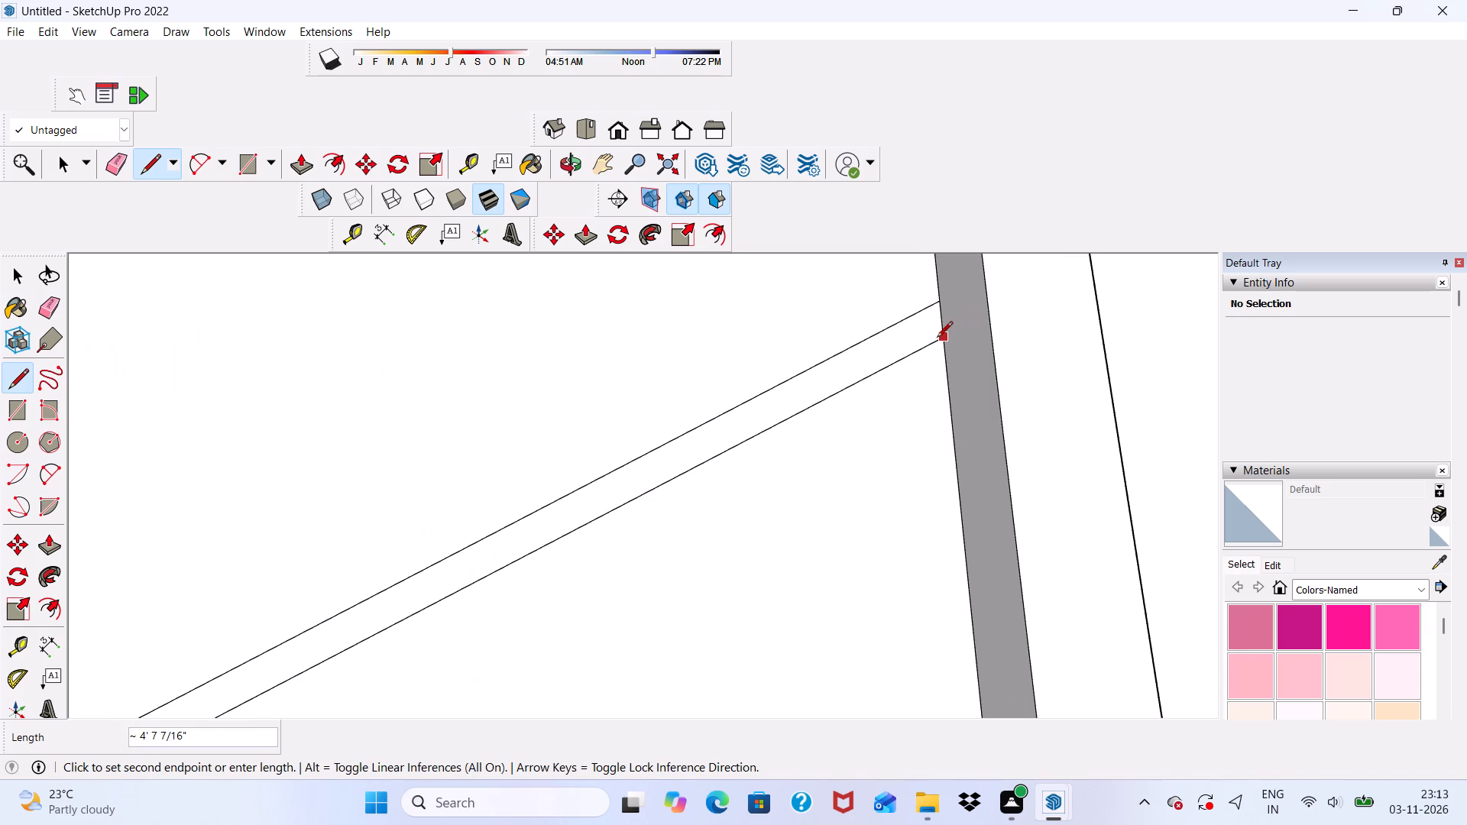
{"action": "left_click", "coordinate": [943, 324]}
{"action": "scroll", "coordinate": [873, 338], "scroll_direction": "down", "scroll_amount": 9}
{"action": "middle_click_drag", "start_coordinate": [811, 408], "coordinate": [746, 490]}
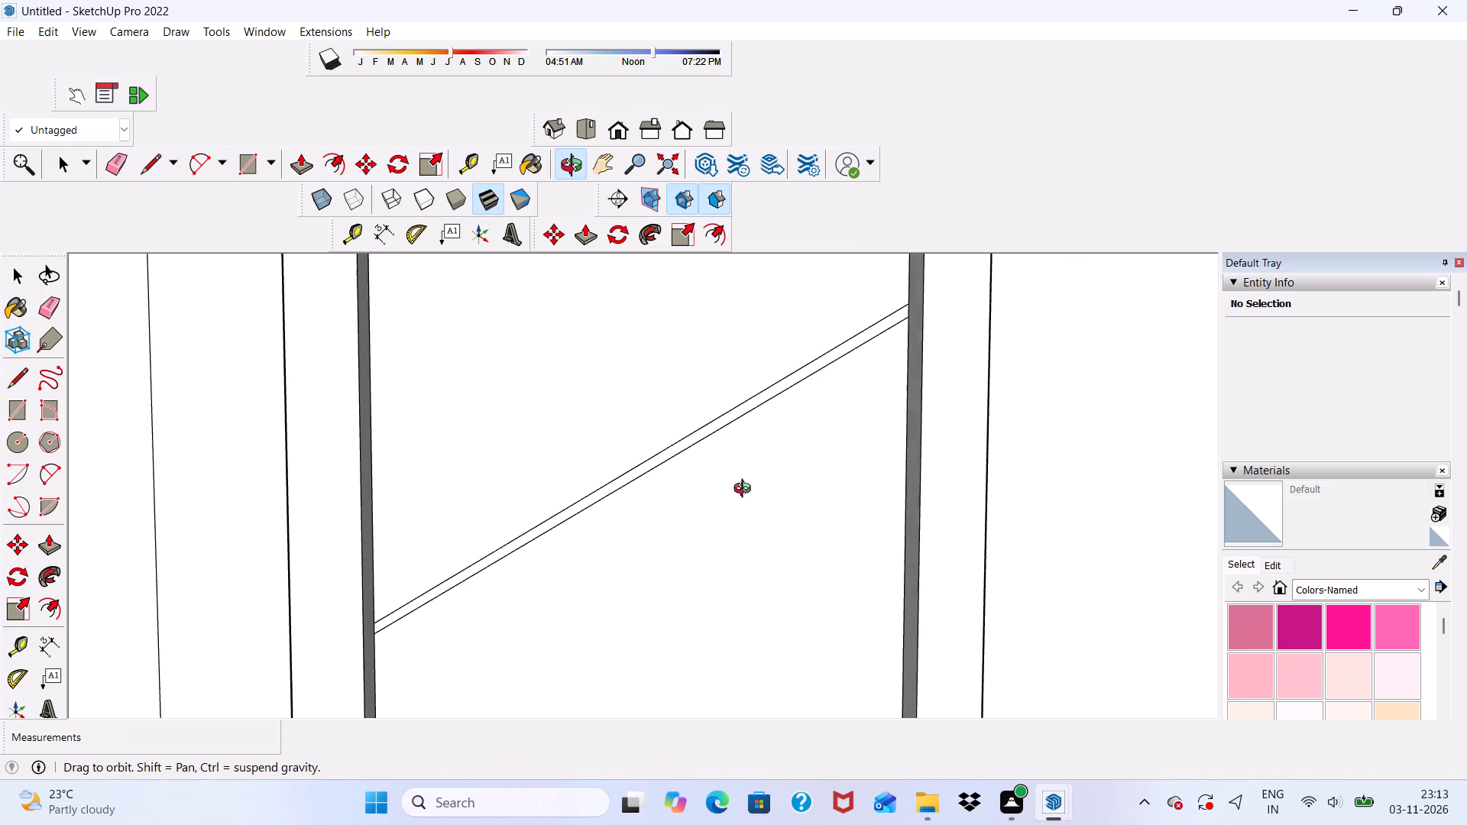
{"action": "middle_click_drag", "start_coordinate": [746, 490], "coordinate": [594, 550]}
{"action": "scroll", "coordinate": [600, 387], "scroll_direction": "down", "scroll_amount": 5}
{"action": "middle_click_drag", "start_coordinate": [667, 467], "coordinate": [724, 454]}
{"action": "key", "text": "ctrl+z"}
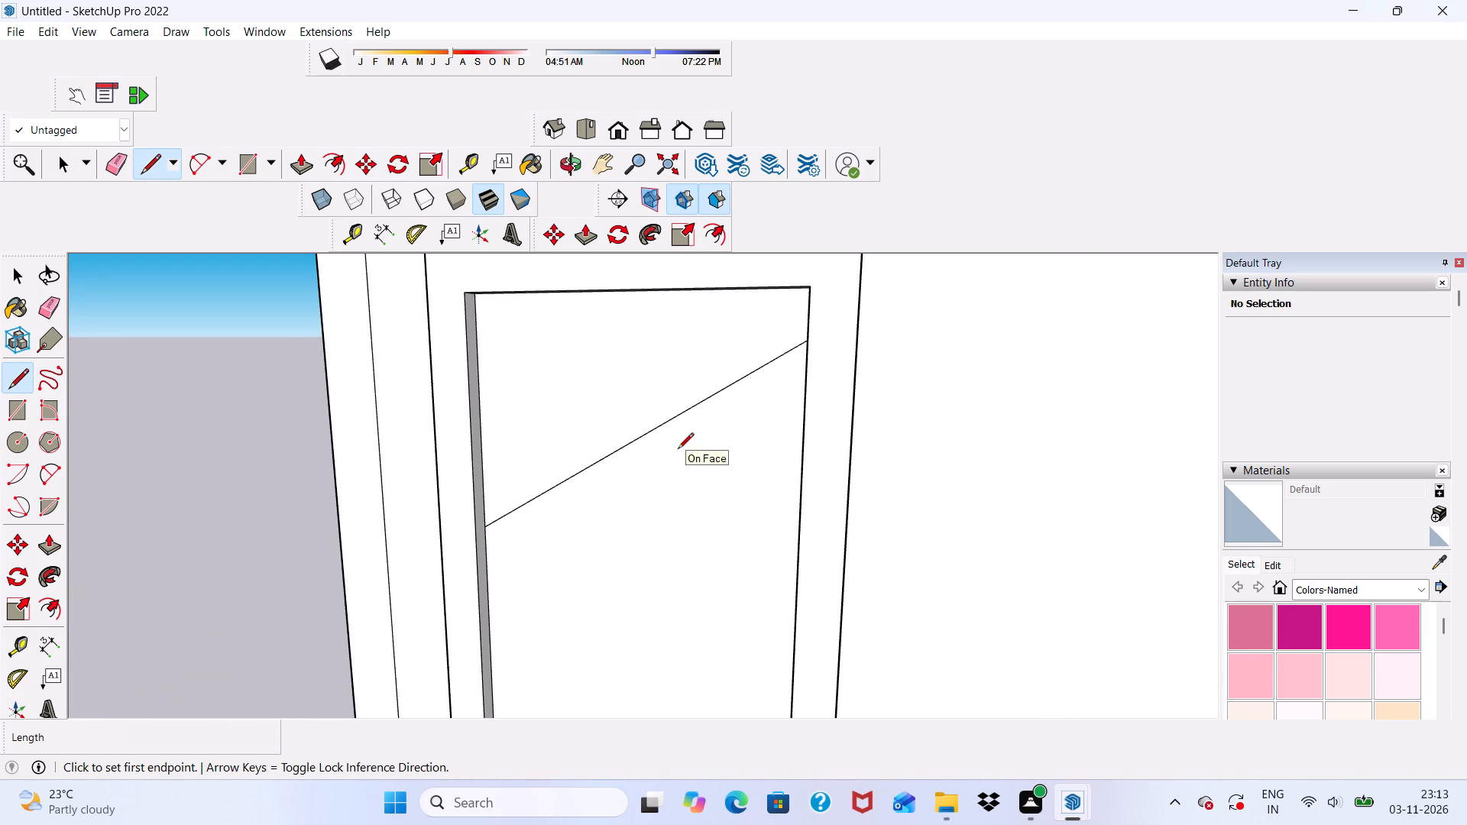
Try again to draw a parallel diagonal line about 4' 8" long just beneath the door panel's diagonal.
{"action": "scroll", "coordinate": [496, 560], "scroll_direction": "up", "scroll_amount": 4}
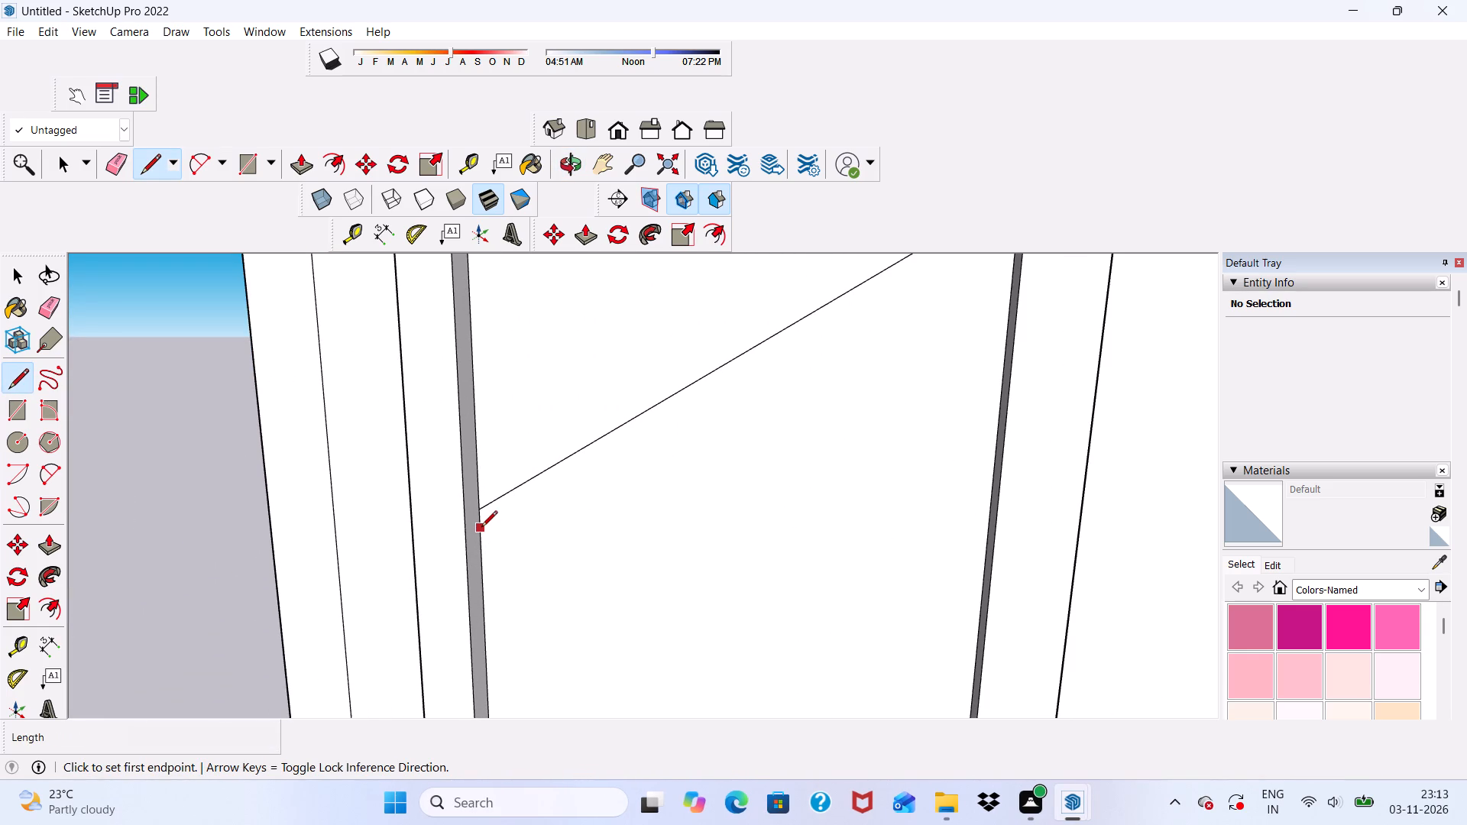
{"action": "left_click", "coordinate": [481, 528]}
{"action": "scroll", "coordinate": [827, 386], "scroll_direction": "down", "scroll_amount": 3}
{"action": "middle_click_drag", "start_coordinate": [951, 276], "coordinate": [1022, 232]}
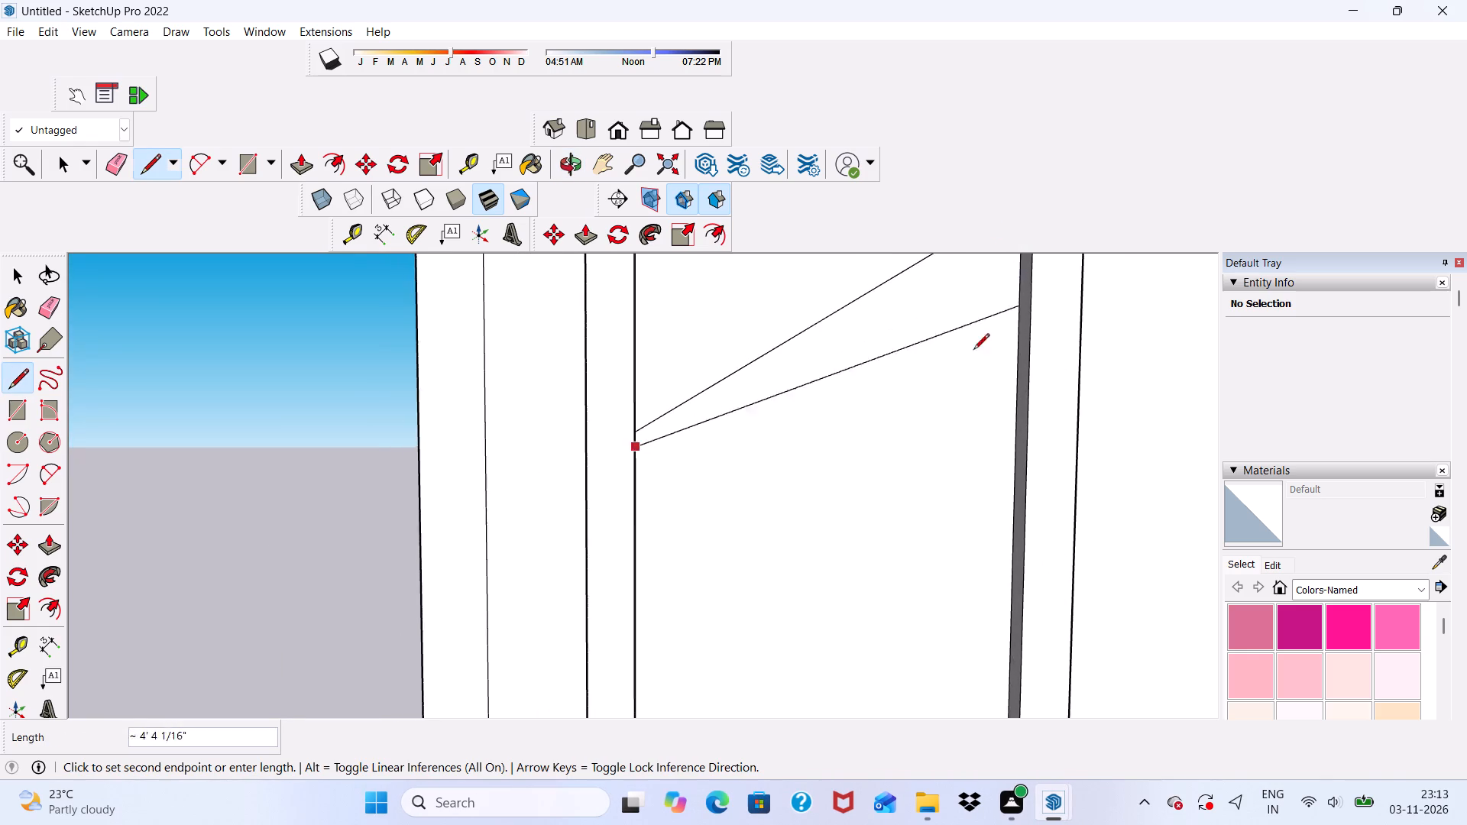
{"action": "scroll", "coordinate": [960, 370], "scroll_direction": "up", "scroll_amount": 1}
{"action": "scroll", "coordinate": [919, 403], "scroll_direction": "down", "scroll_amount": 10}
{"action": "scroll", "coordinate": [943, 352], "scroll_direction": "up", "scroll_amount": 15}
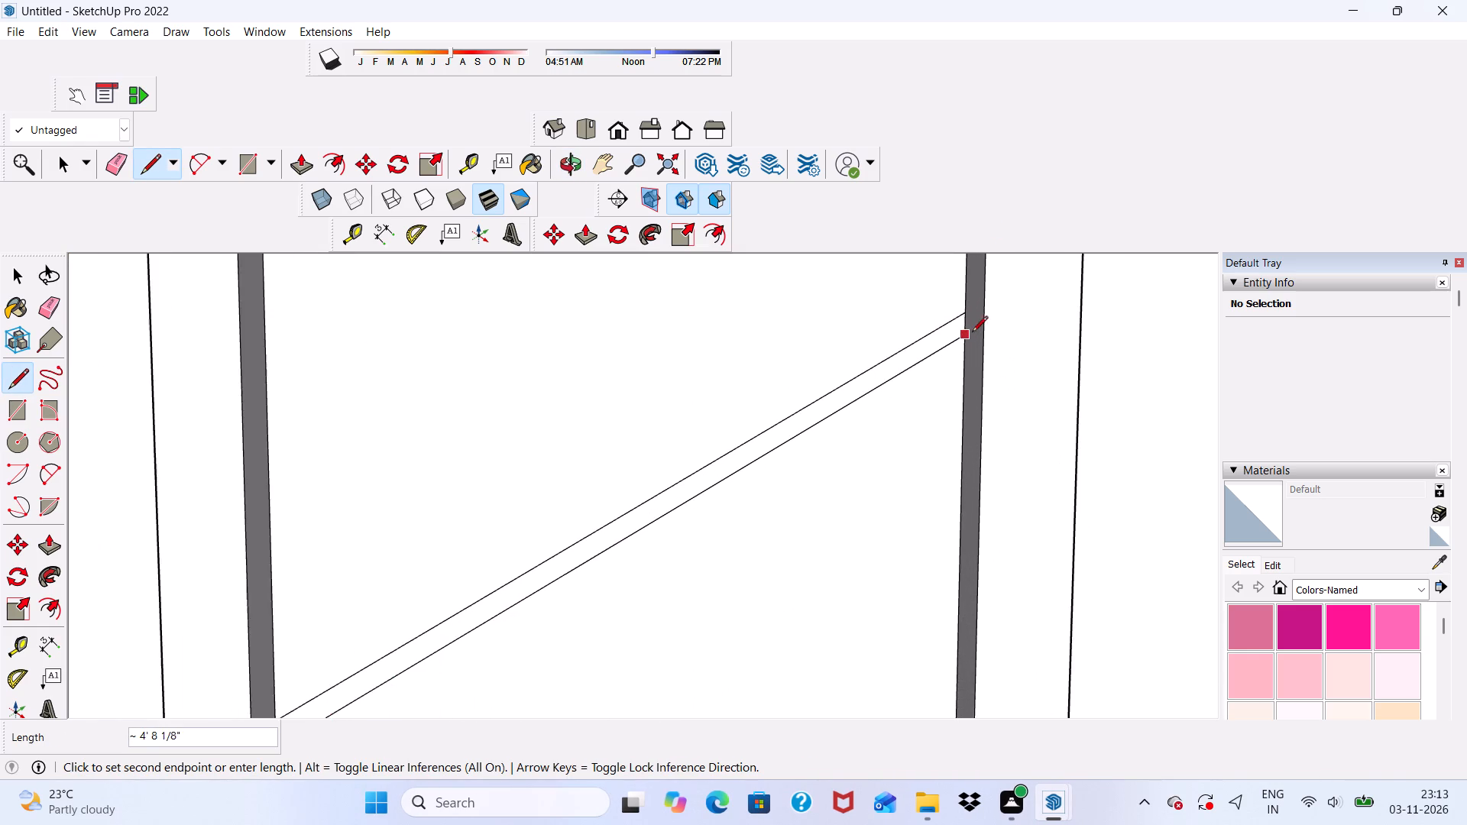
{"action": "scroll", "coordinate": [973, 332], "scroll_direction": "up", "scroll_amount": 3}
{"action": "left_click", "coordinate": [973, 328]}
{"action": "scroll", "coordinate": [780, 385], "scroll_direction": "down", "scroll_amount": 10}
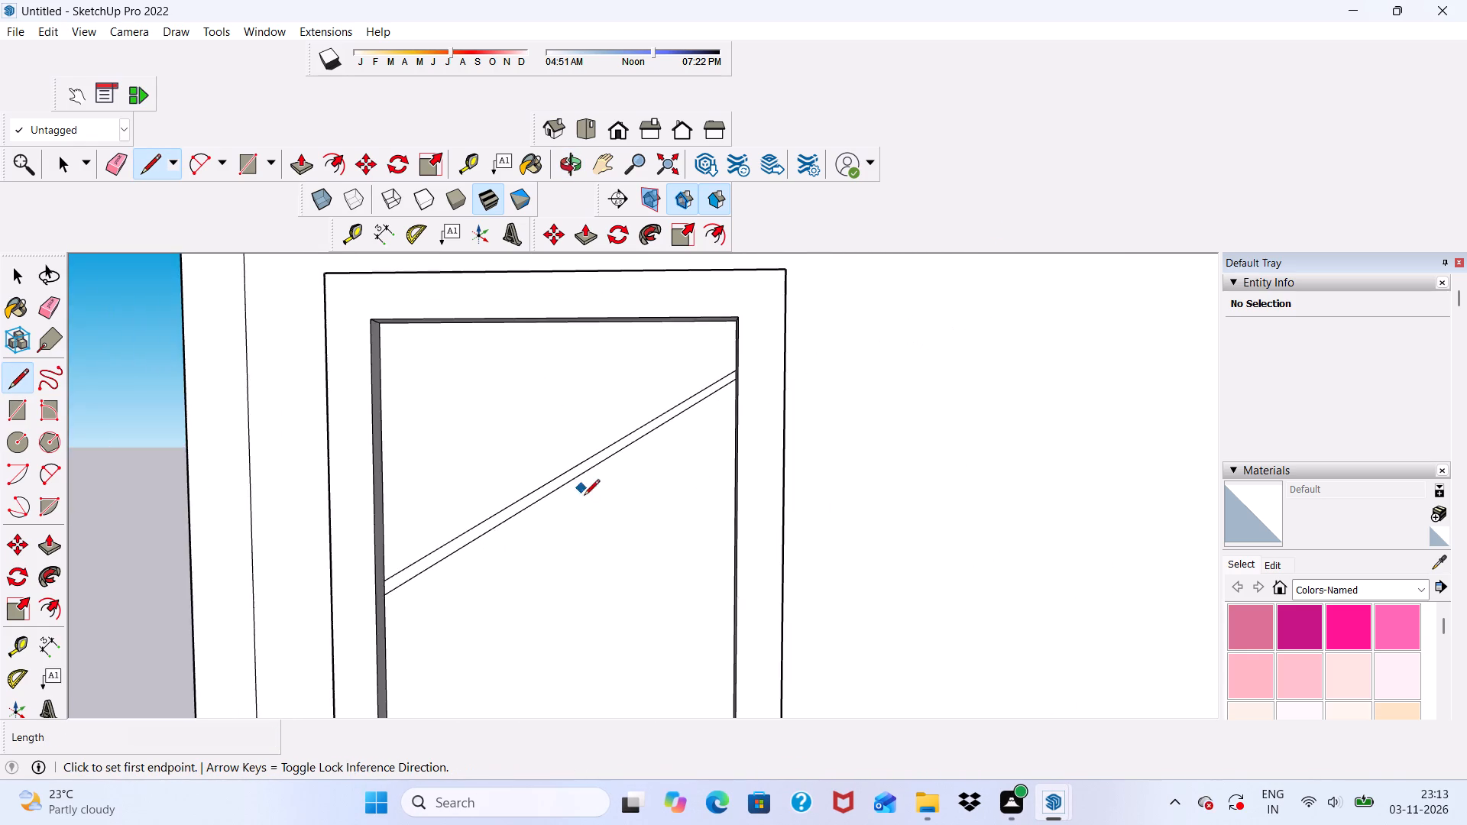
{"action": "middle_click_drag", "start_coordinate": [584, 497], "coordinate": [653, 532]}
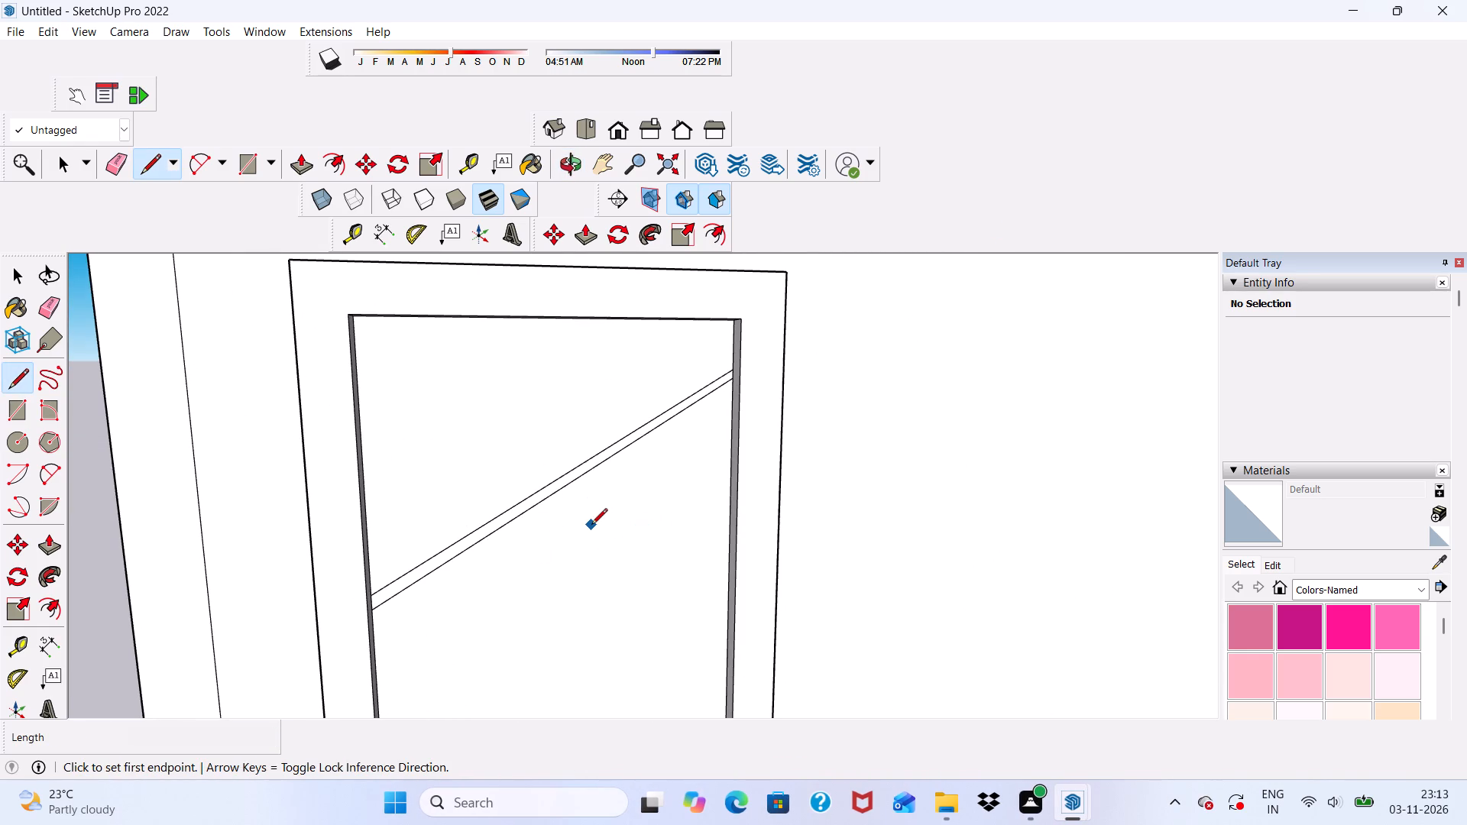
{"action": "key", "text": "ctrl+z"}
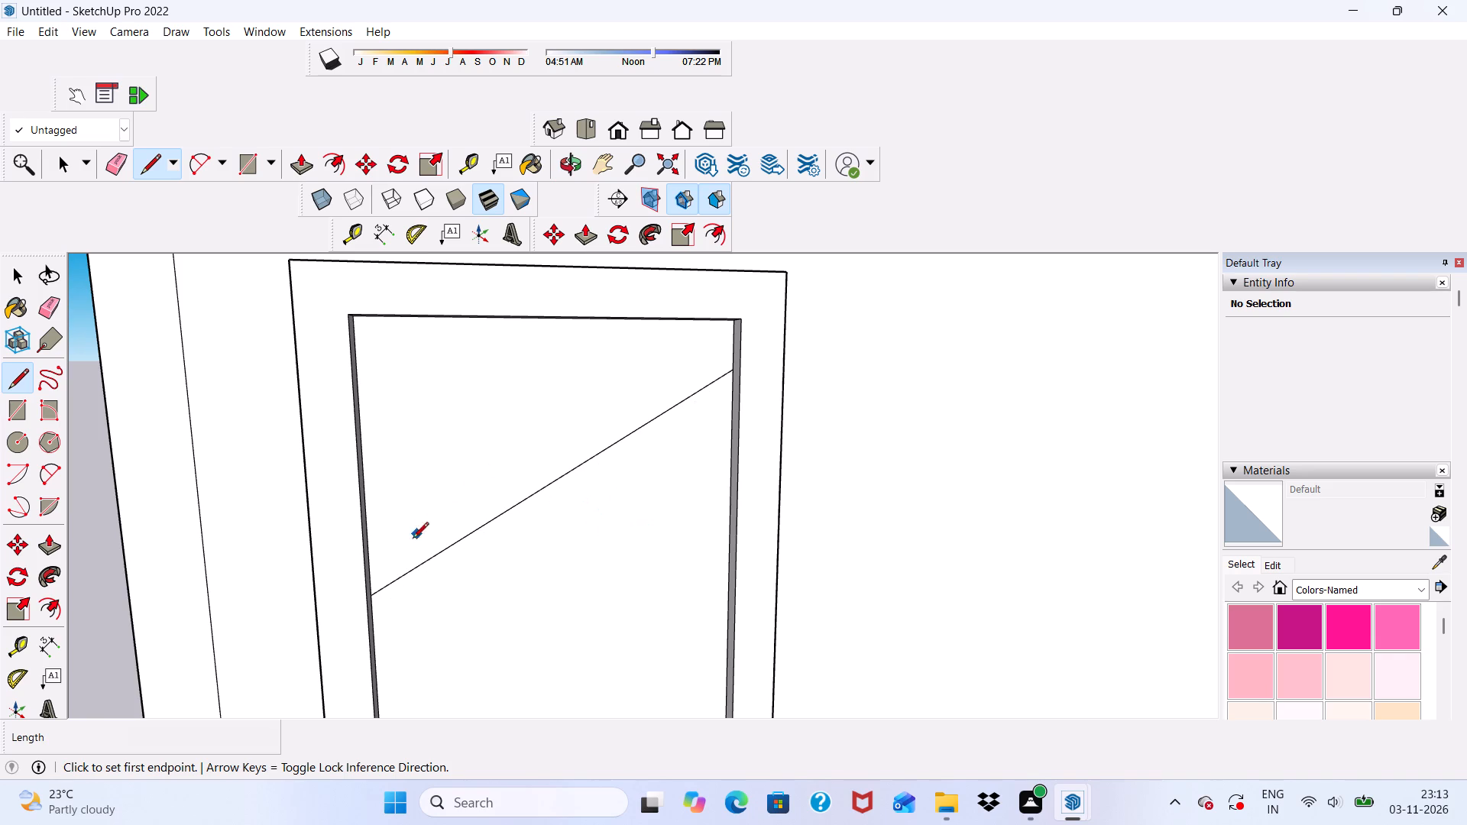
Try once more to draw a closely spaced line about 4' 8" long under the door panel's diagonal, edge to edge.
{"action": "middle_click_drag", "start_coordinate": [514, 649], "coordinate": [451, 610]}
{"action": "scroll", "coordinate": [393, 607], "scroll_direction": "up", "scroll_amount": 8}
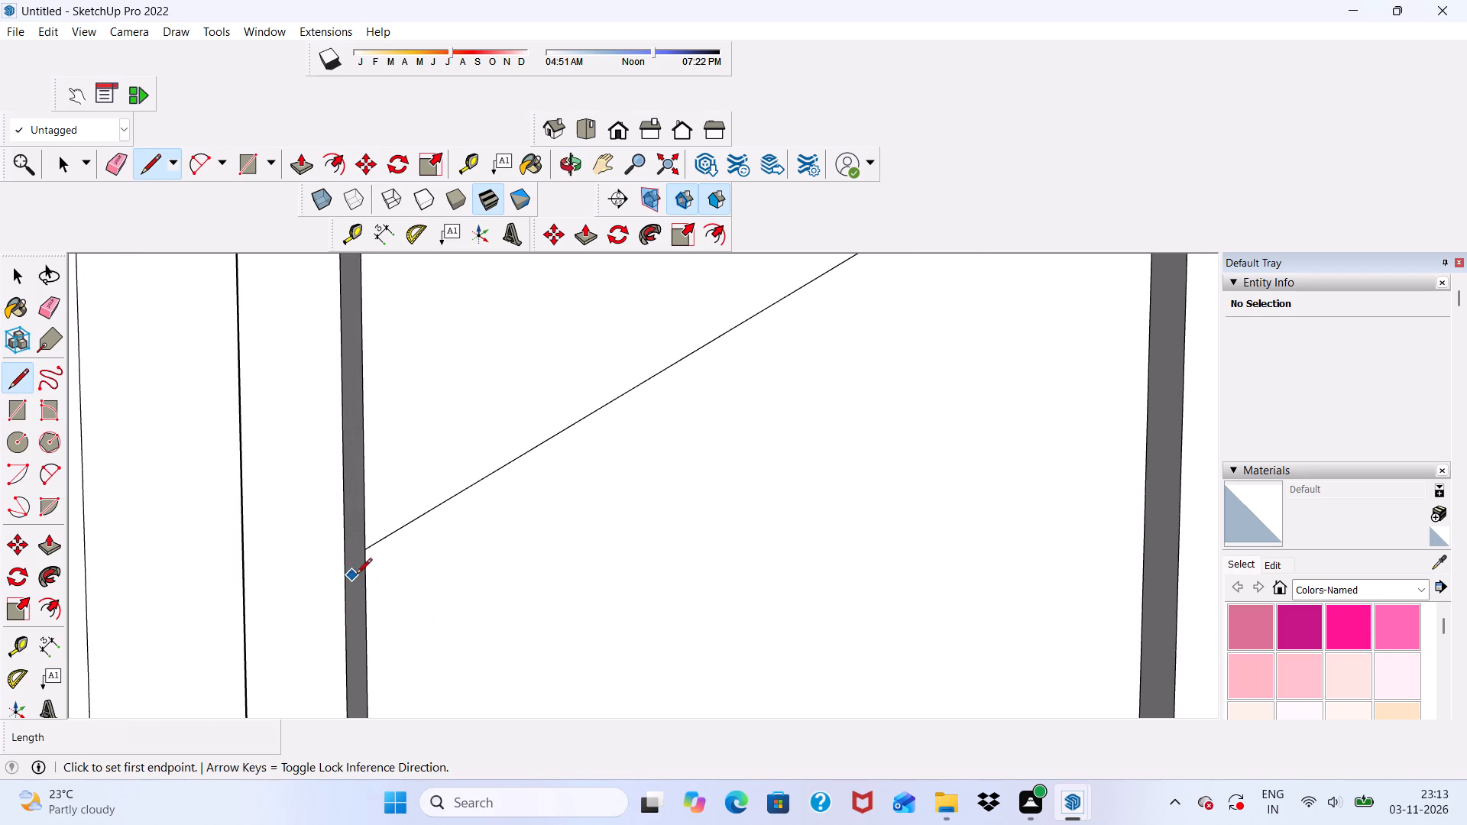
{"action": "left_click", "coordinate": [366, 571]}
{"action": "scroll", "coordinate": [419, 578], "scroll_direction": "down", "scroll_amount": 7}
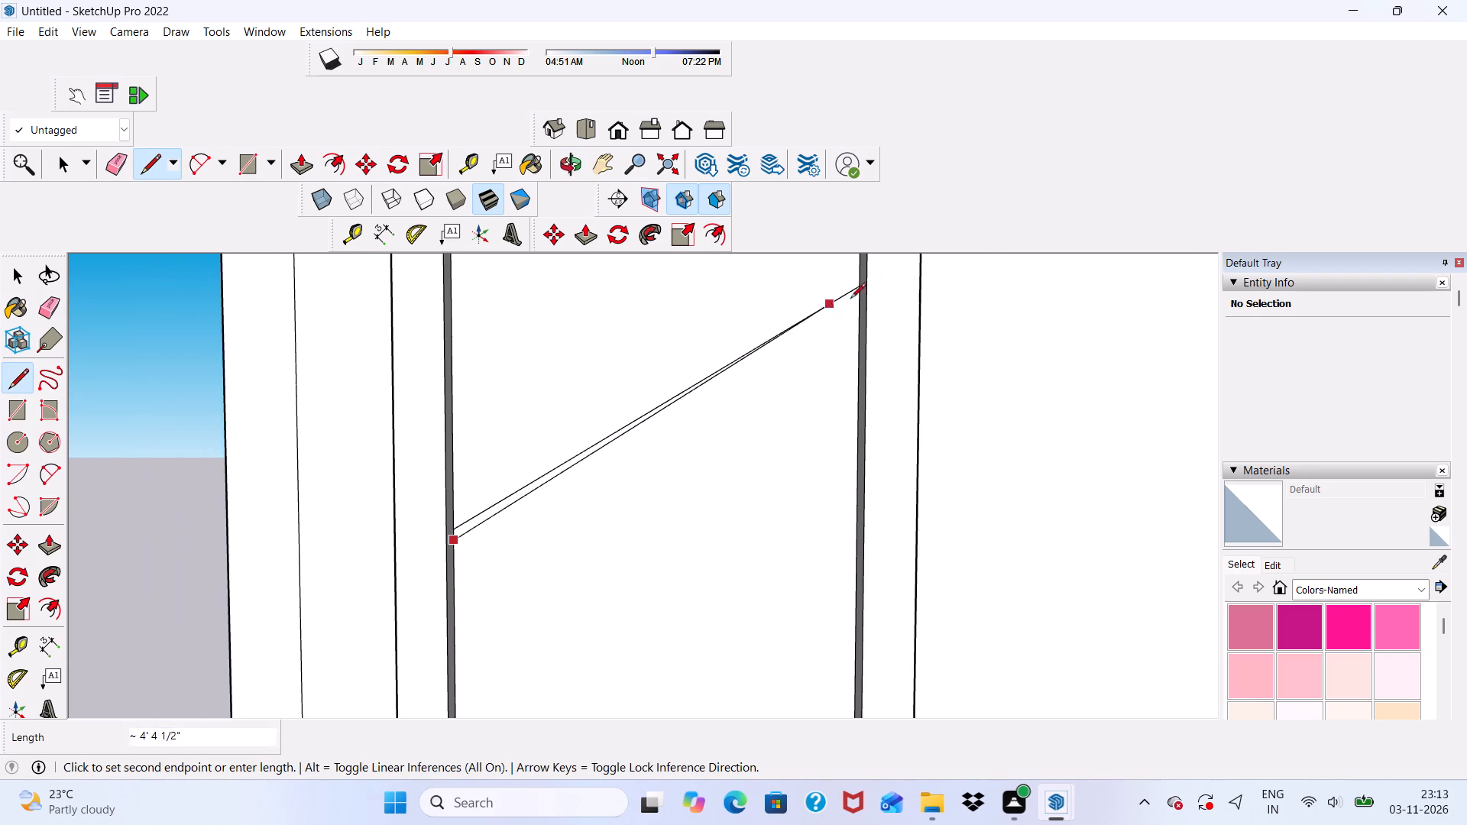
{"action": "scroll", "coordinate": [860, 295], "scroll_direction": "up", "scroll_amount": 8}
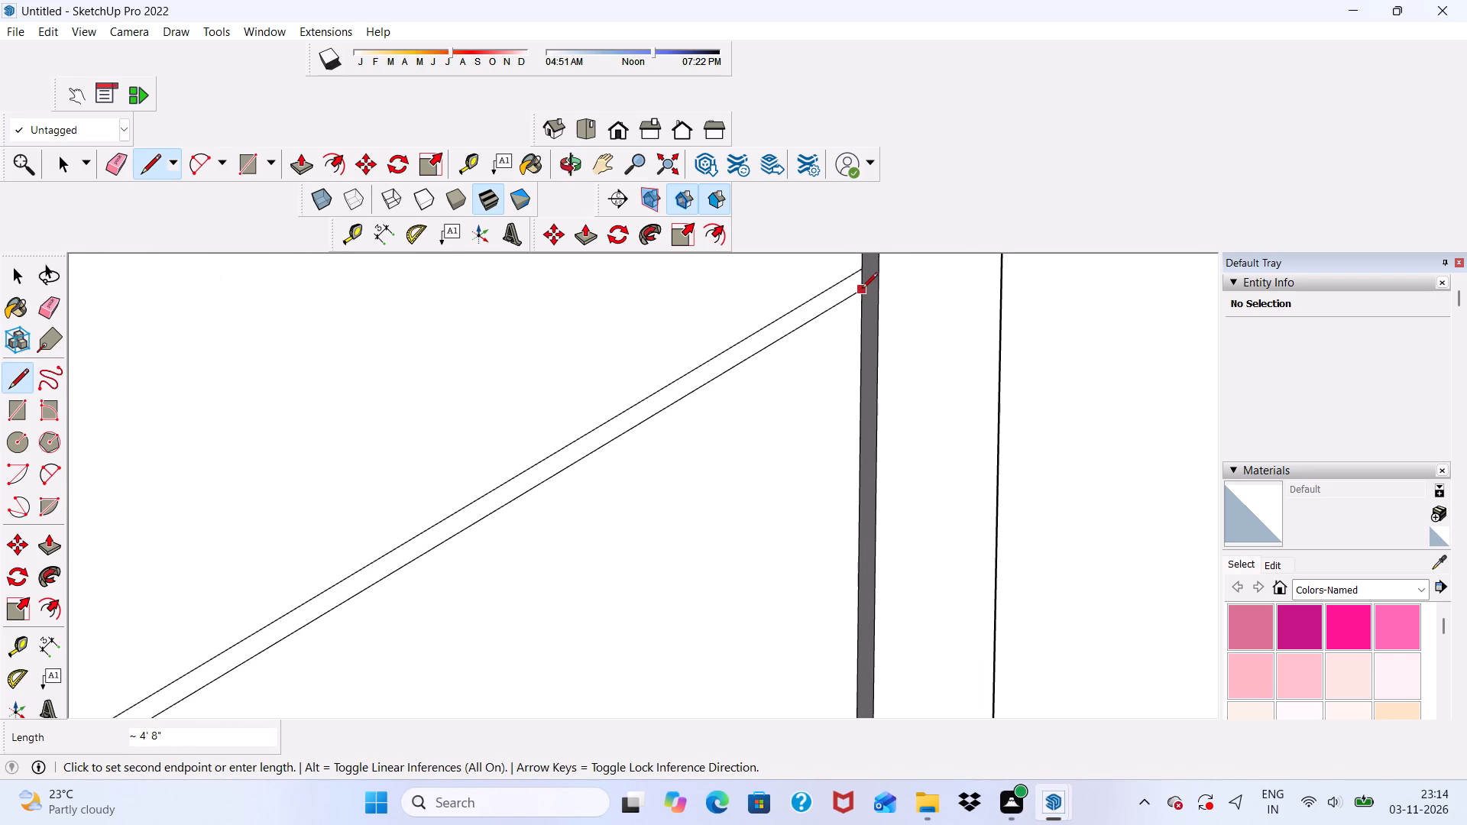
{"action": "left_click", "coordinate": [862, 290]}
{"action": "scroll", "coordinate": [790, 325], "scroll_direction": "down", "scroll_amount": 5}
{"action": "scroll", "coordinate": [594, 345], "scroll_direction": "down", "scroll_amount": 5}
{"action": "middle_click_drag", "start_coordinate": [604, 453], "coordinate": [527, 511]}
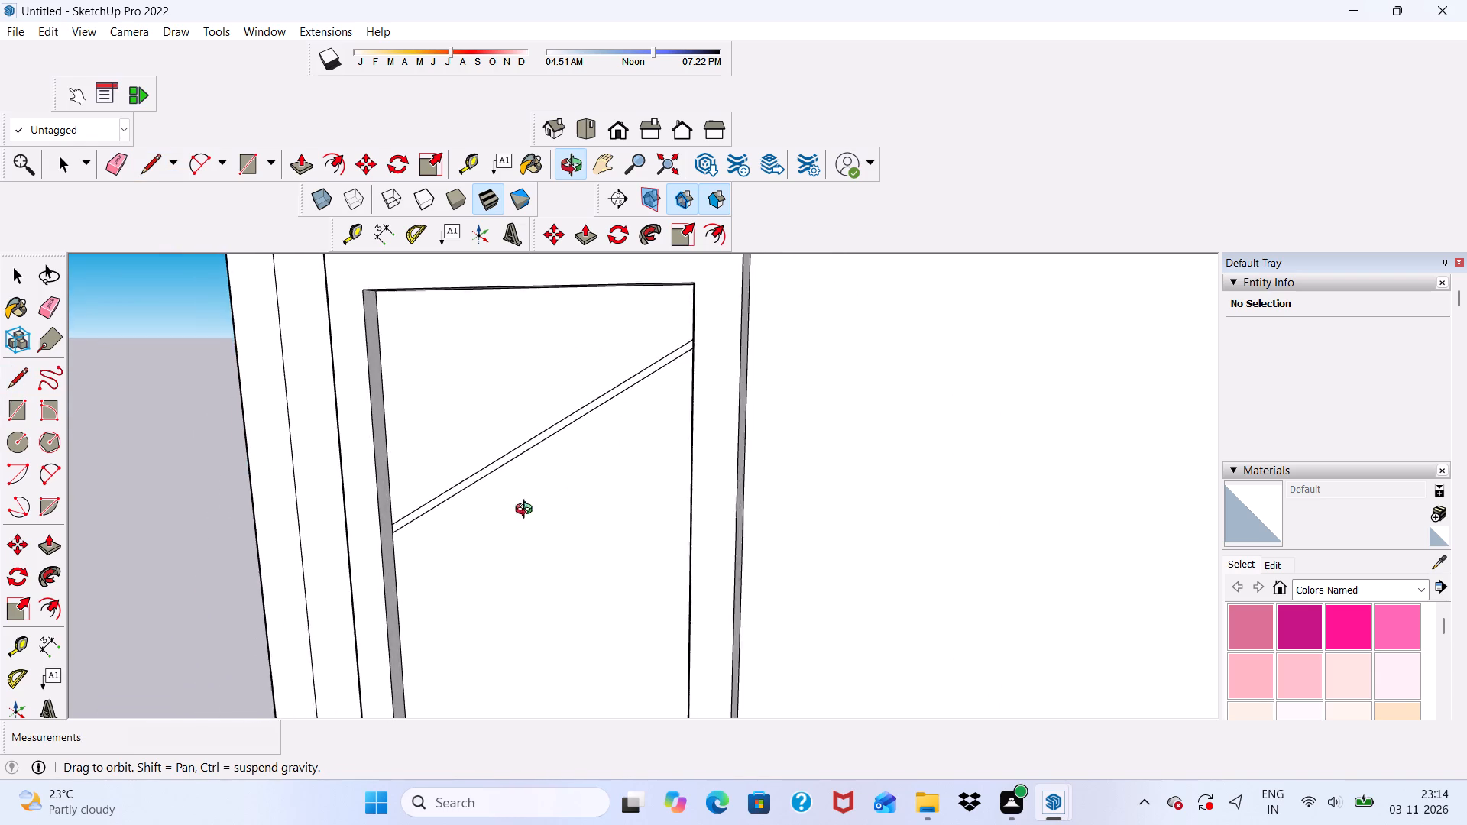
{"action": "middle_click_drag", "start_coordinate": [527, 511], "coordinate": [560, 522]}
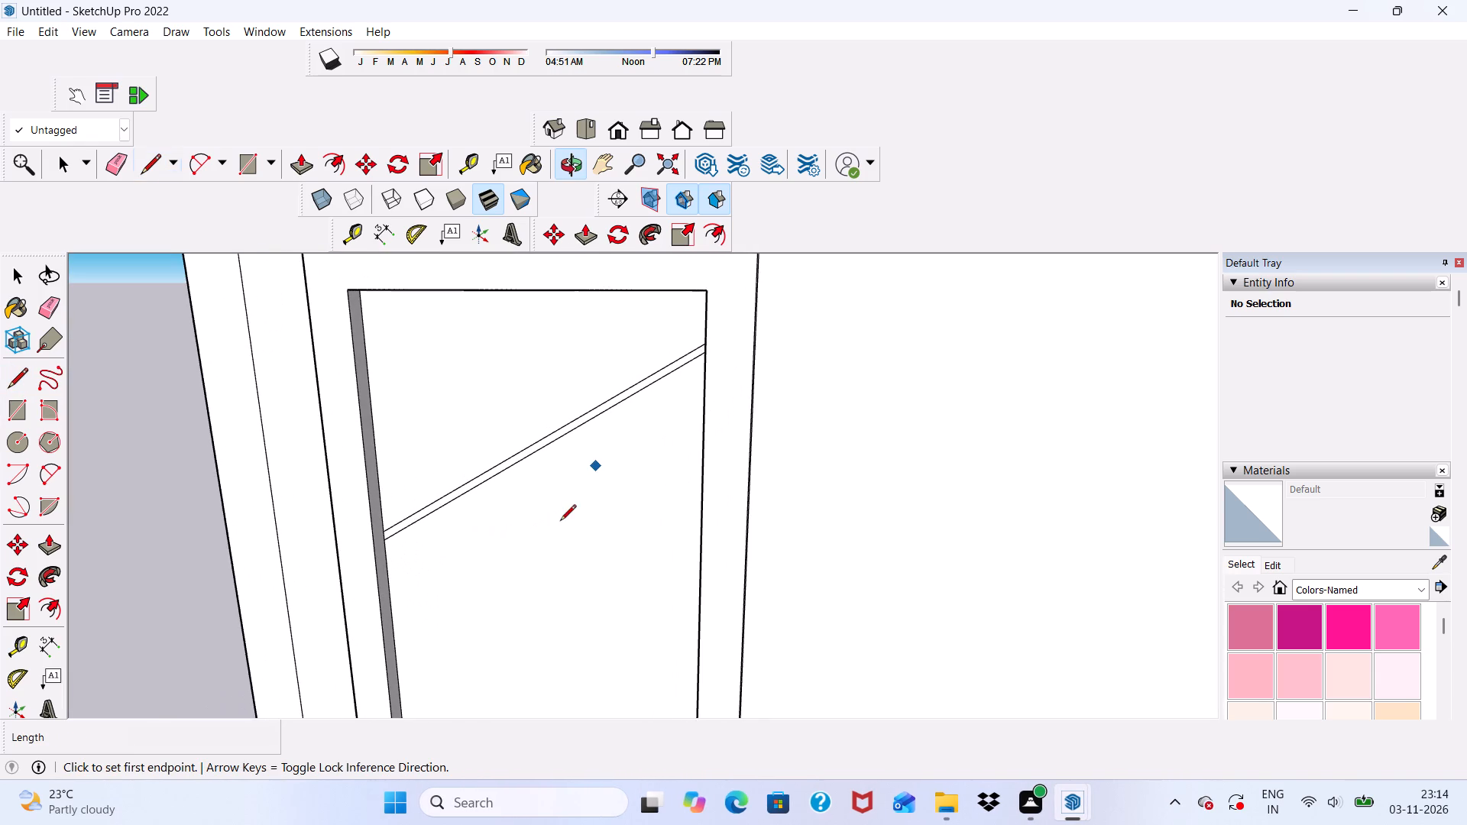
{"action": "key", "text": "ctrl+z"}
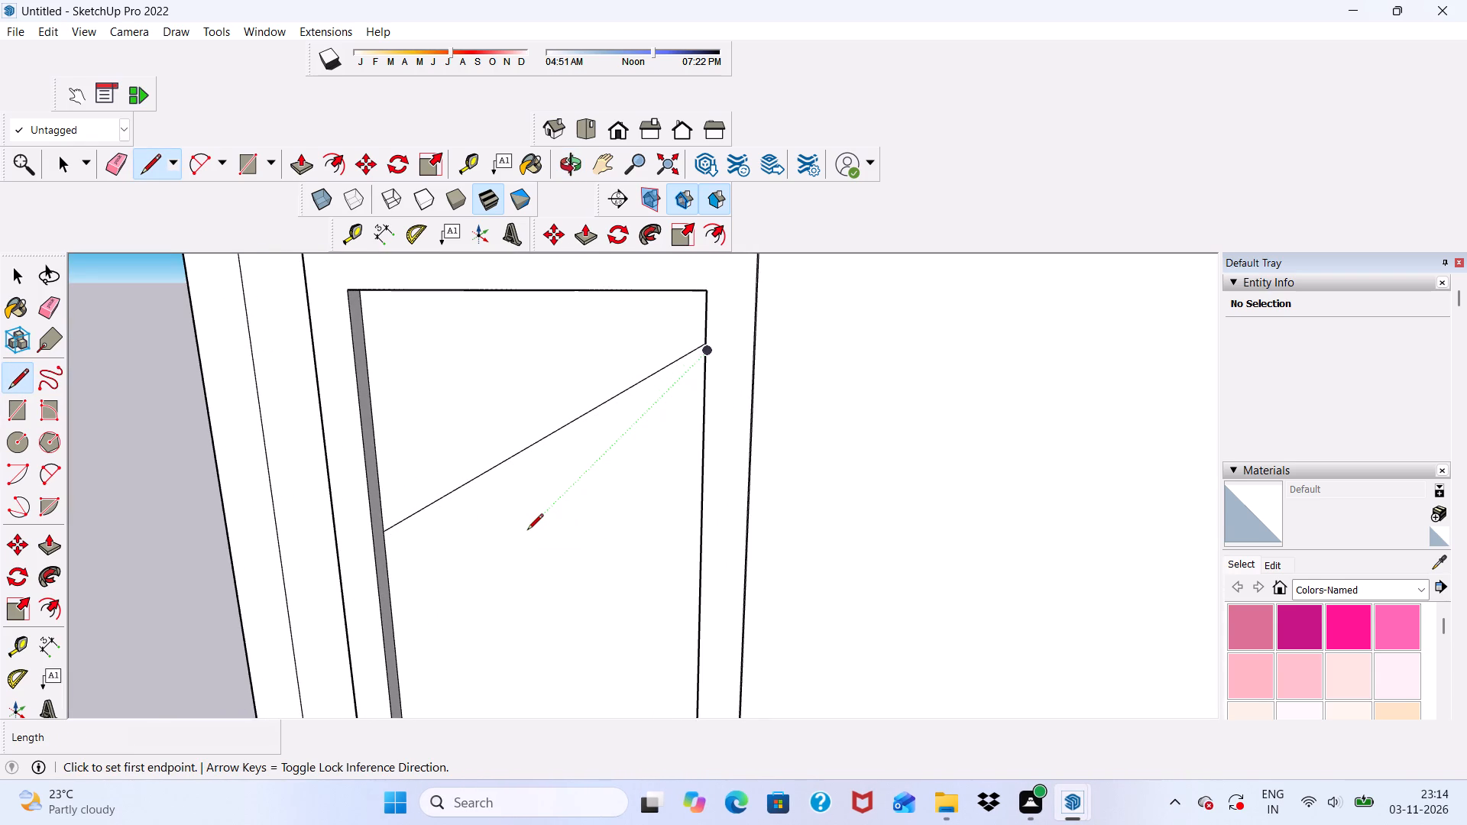
Copy the door panel's diagonal line straight down by about 1 7/8" with Move to form a narrow diagonal strip.
{"action": "key", "text": "b"}
{"action": "key", "text": "space"}
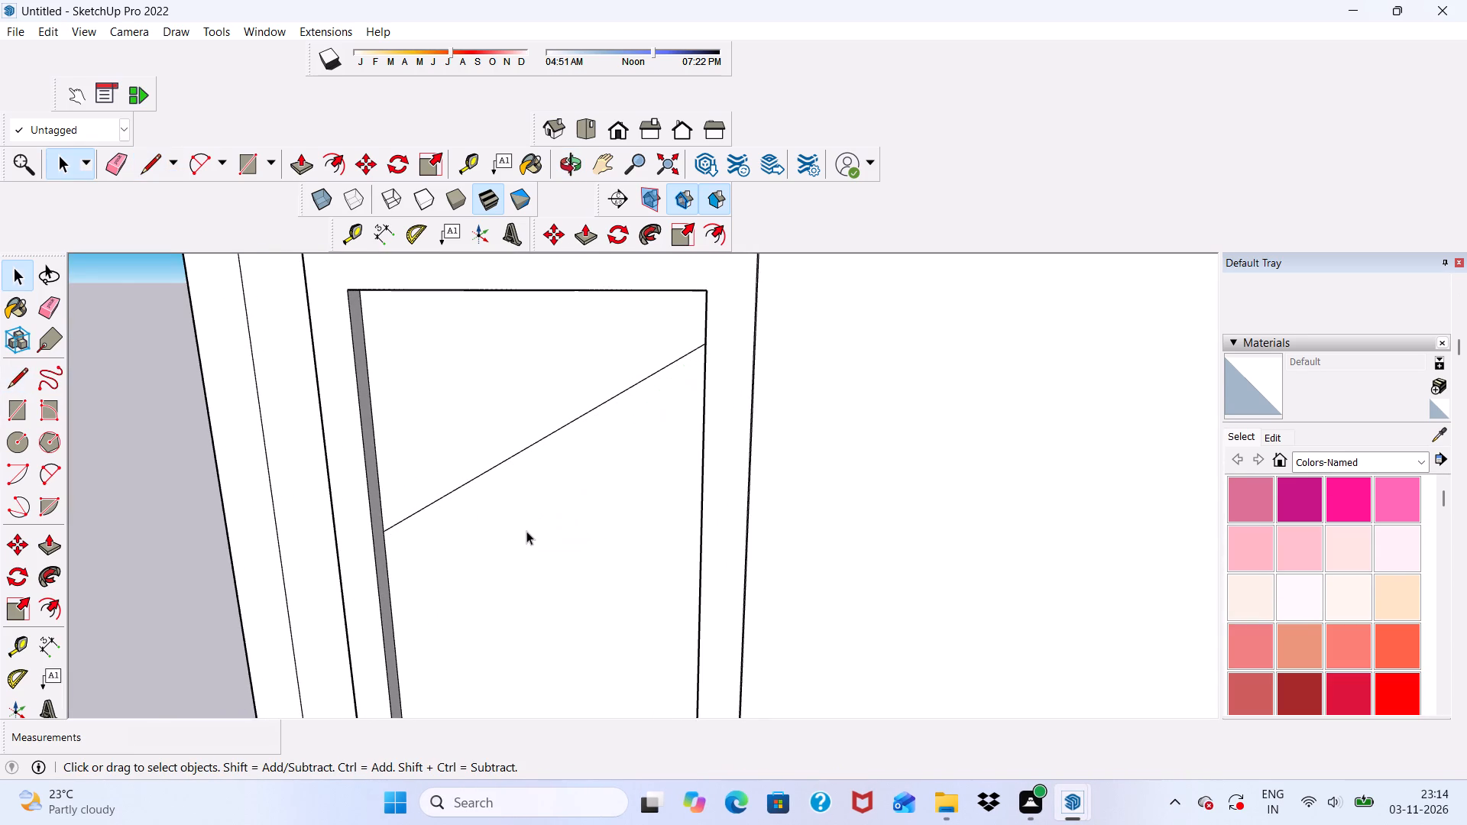
{"action": "scroll", "coordinate": [446, 409], "scroll_direction": "up", "scroll_amount": 4}
{"action": "left_click", "coordinate": [477, 509]}
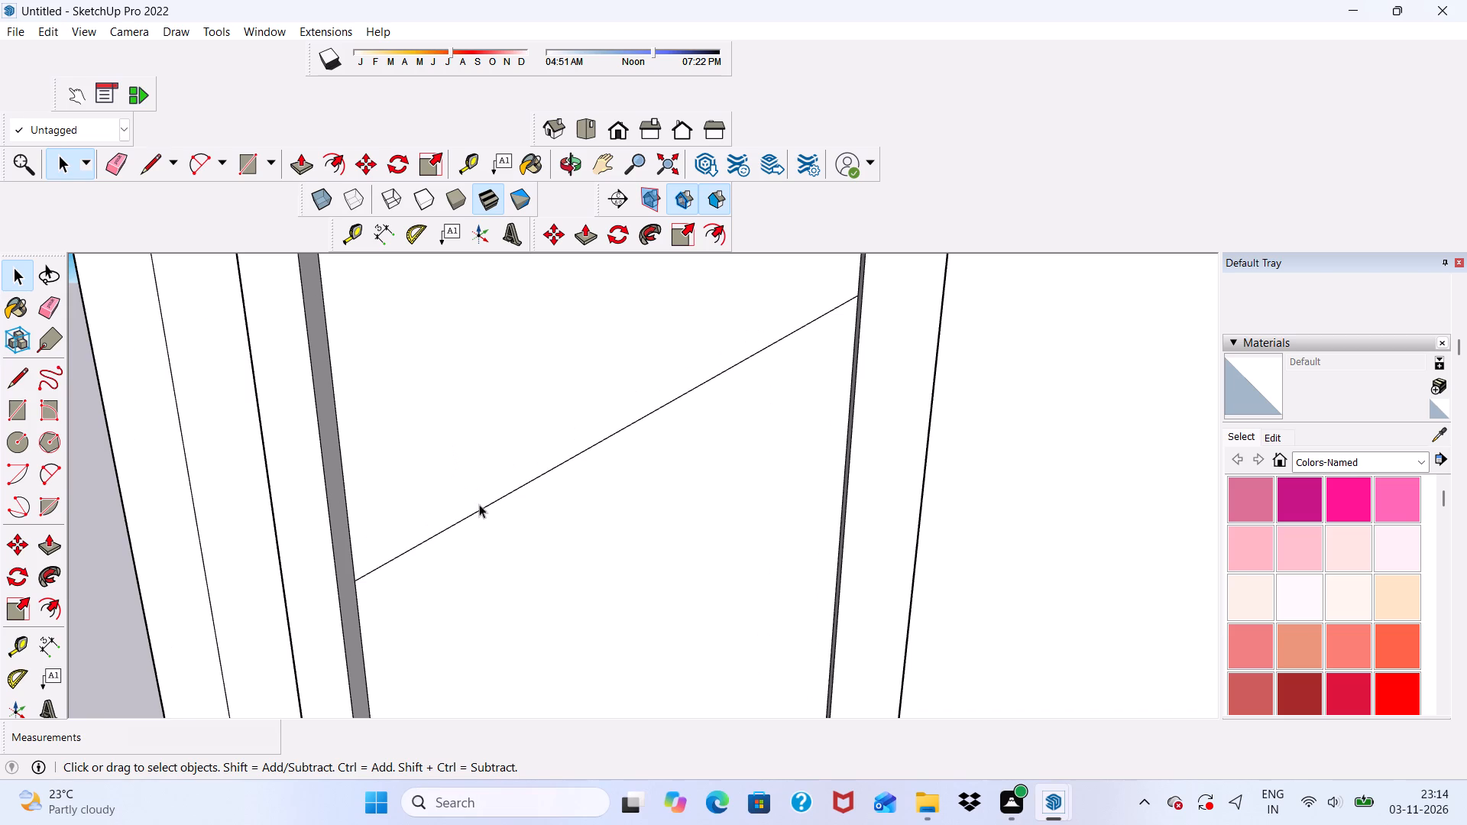
{"action": "left_click", "coordinate": [358, 161]}
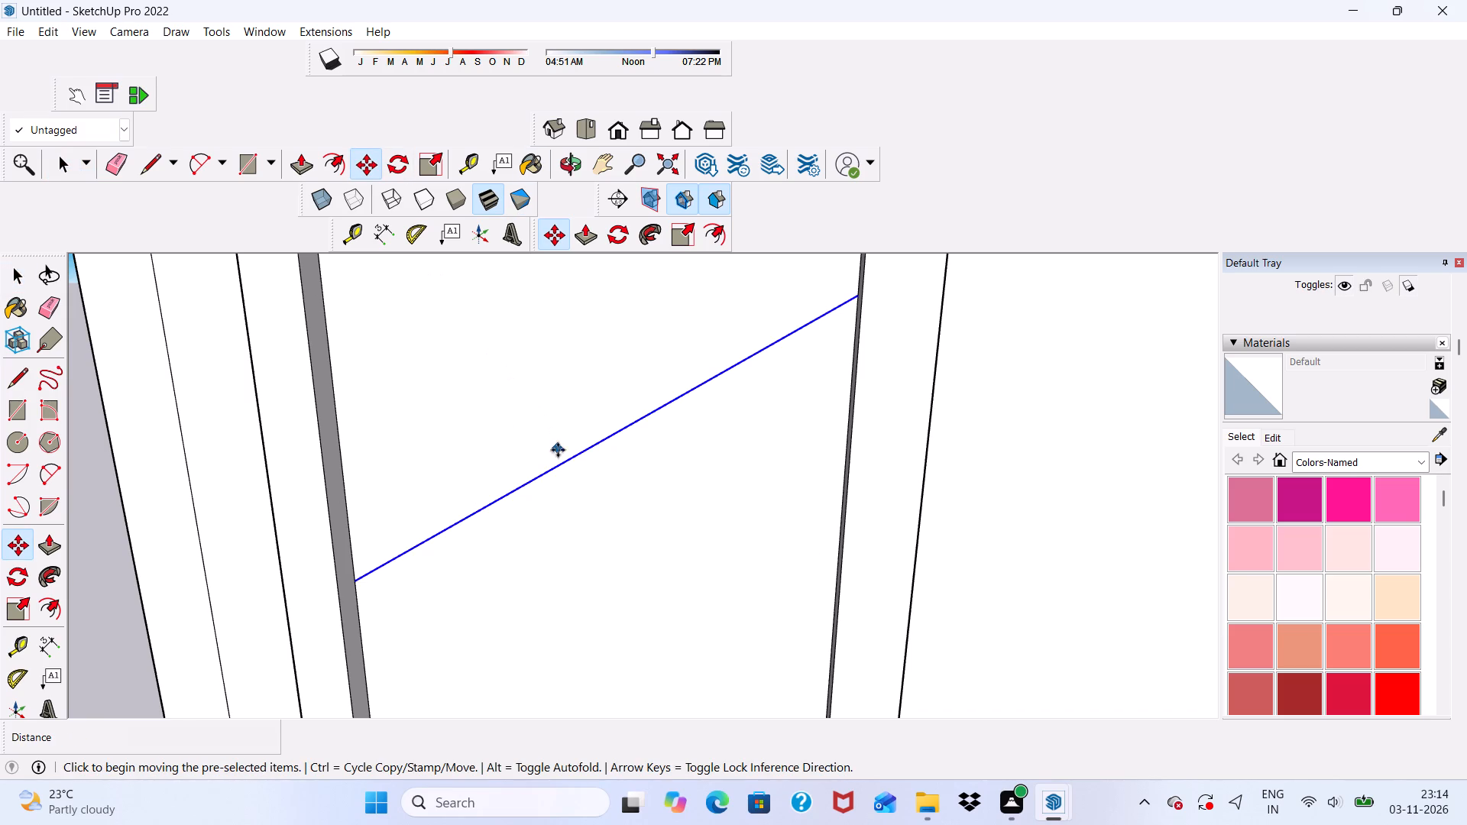
{"action": "left_click", "coordinate": [559, 467]}
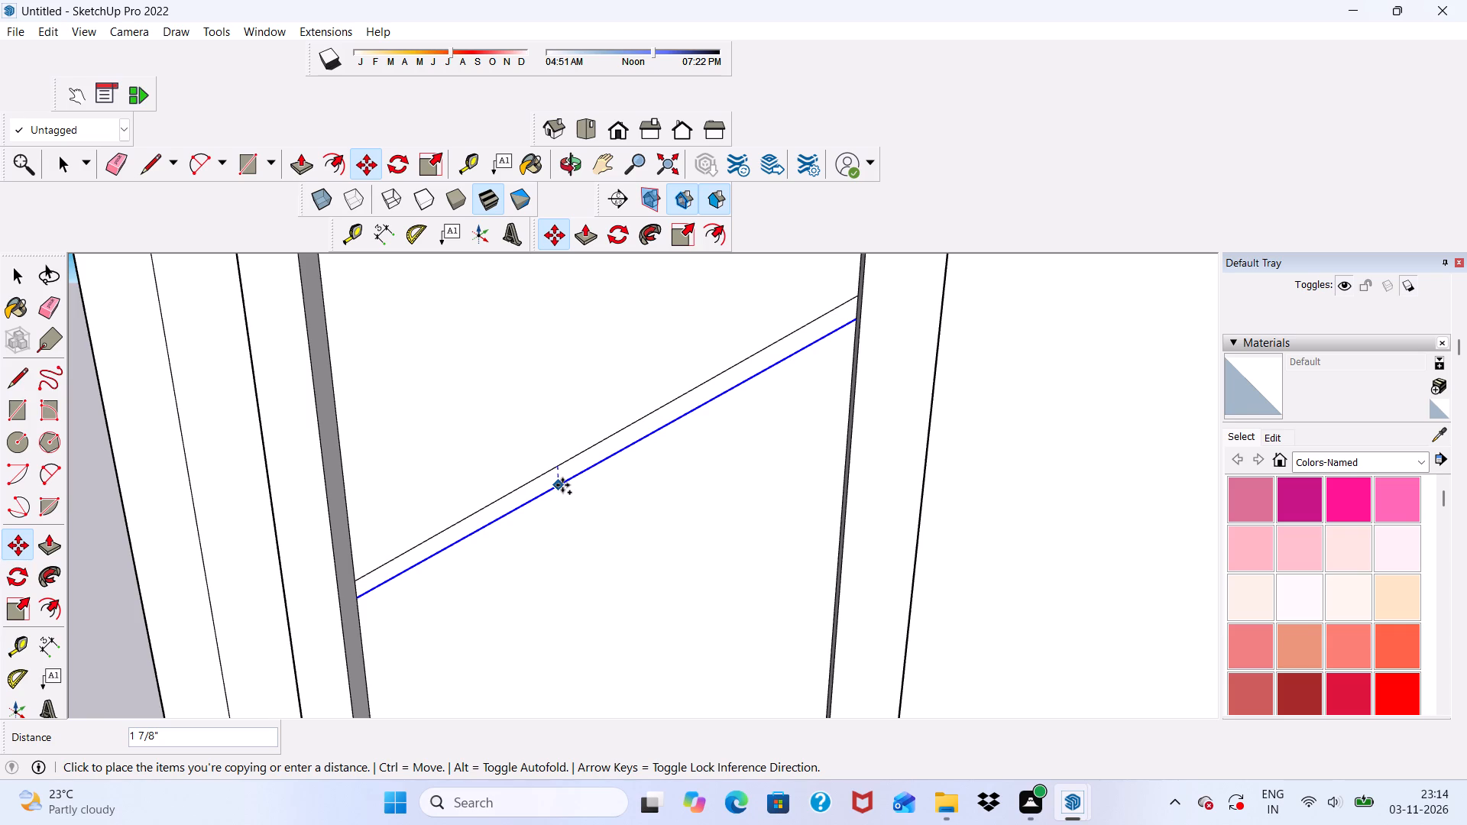
{"action": "left_click", "coordinate": [562, 485]}
{"action": "scroll", "coordinate": [567, 484], "scroll_direction": "down", "scroll_amount": 4}
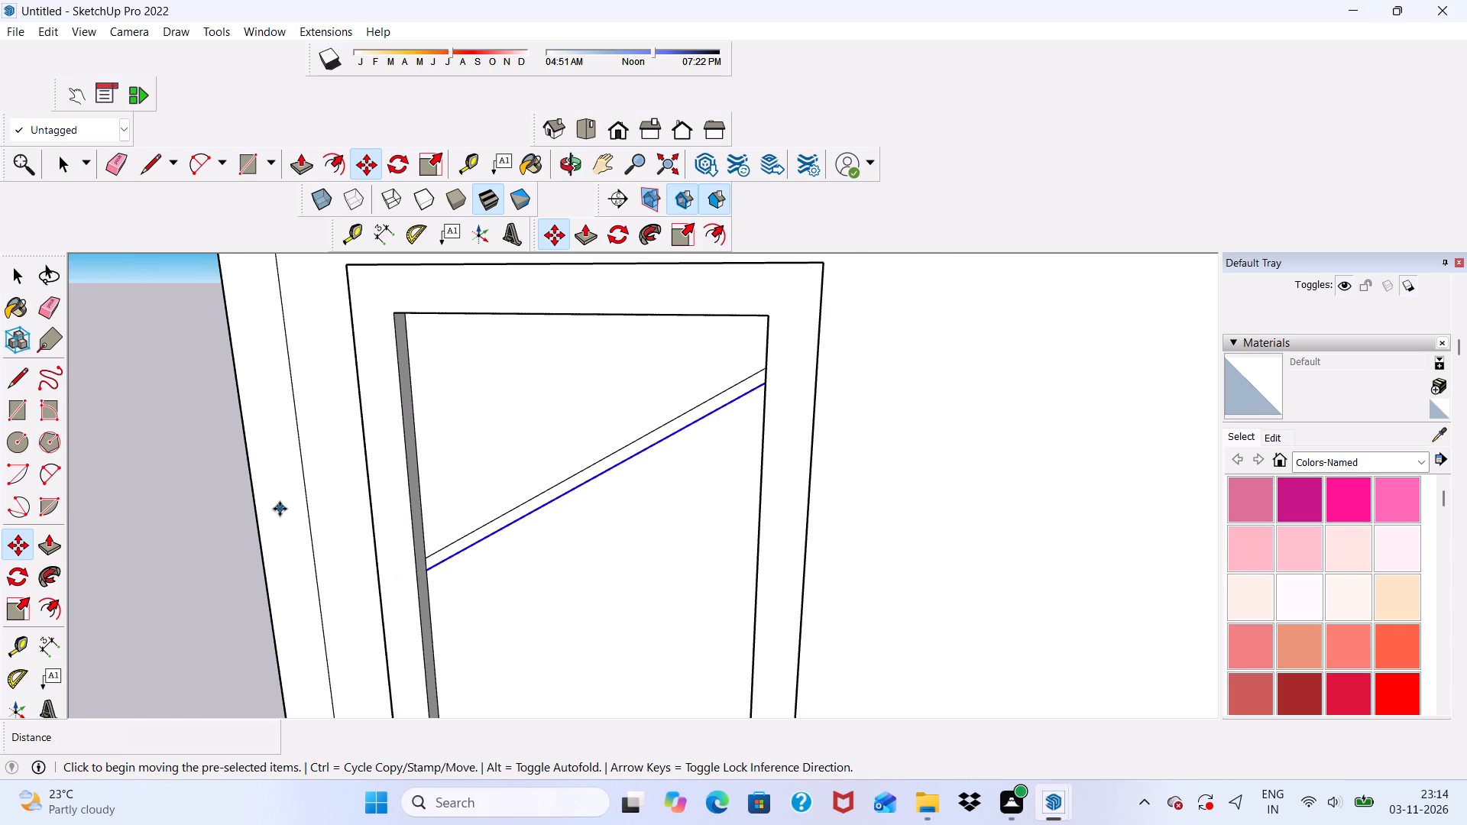
{"action": "key", "text": "space"}
{"action": "left_click", "coordinate": [200, 526]}
{"action": "scroll", "coordinate": [530, 581], "scroll_direction": "down", "scroll_amount": 4}
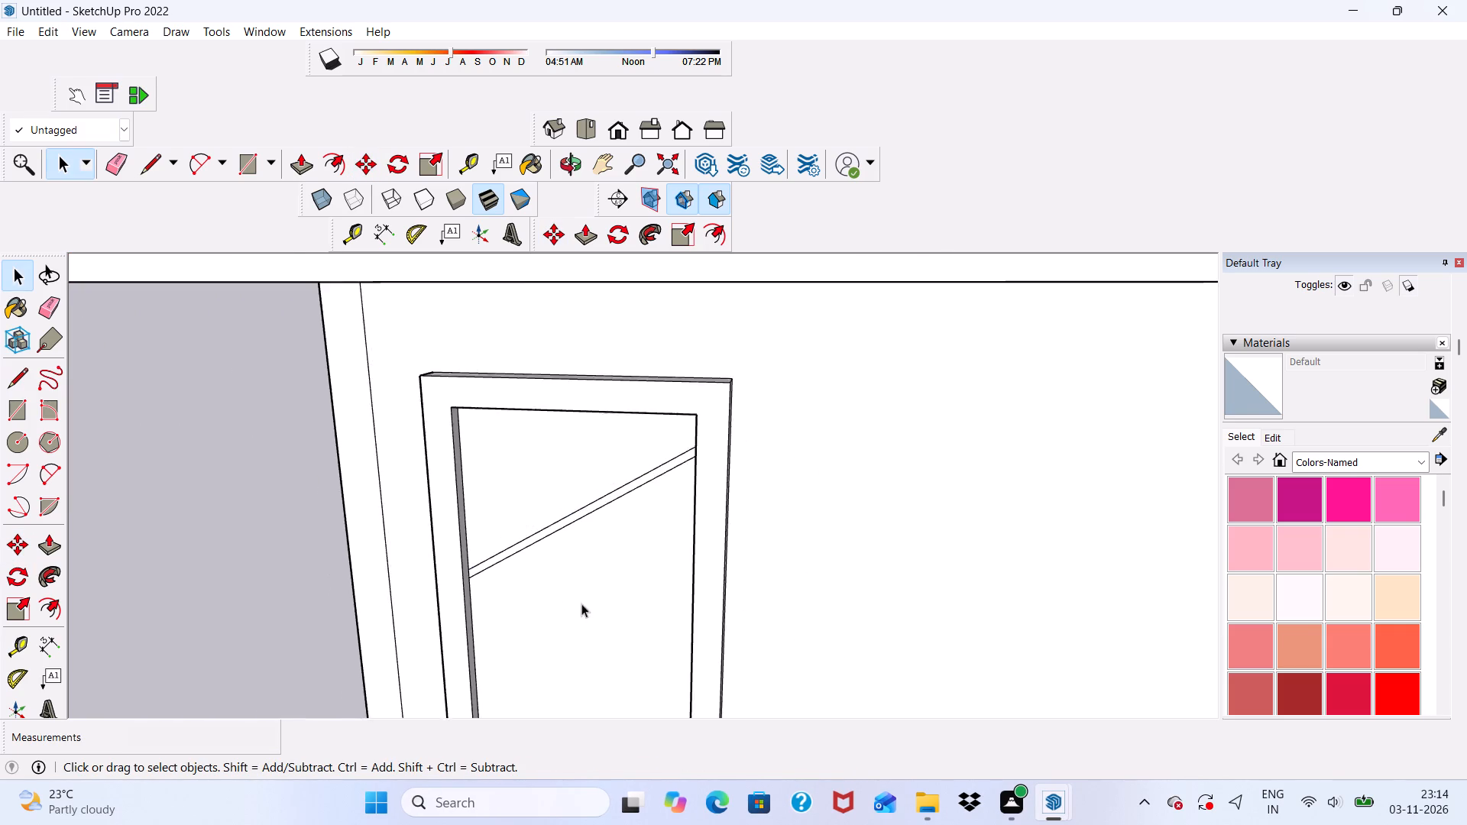
{"action": "middle_click_drag", "start_coordinate": [578, 601], "coordinate": [578, 527]}
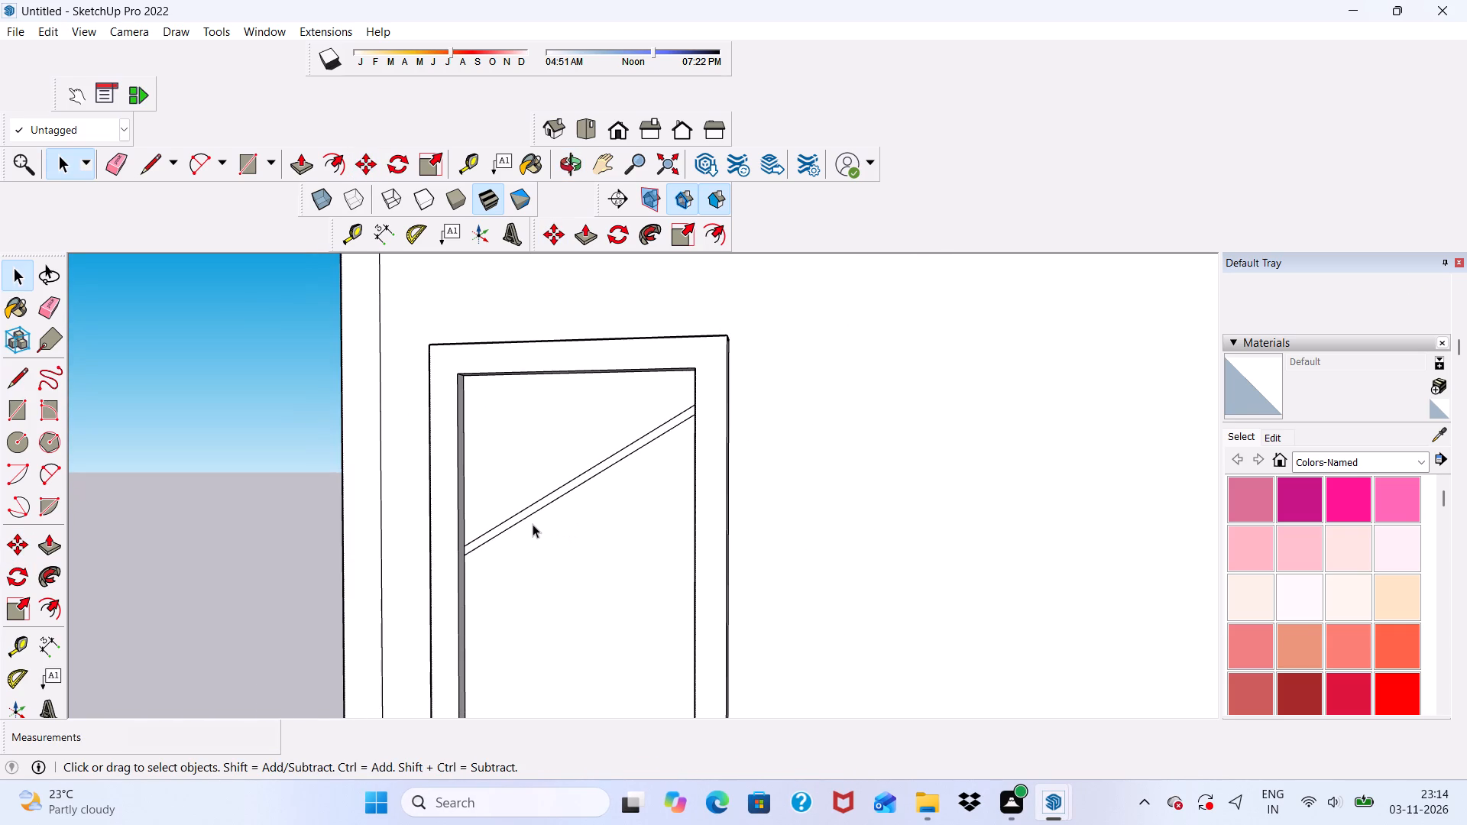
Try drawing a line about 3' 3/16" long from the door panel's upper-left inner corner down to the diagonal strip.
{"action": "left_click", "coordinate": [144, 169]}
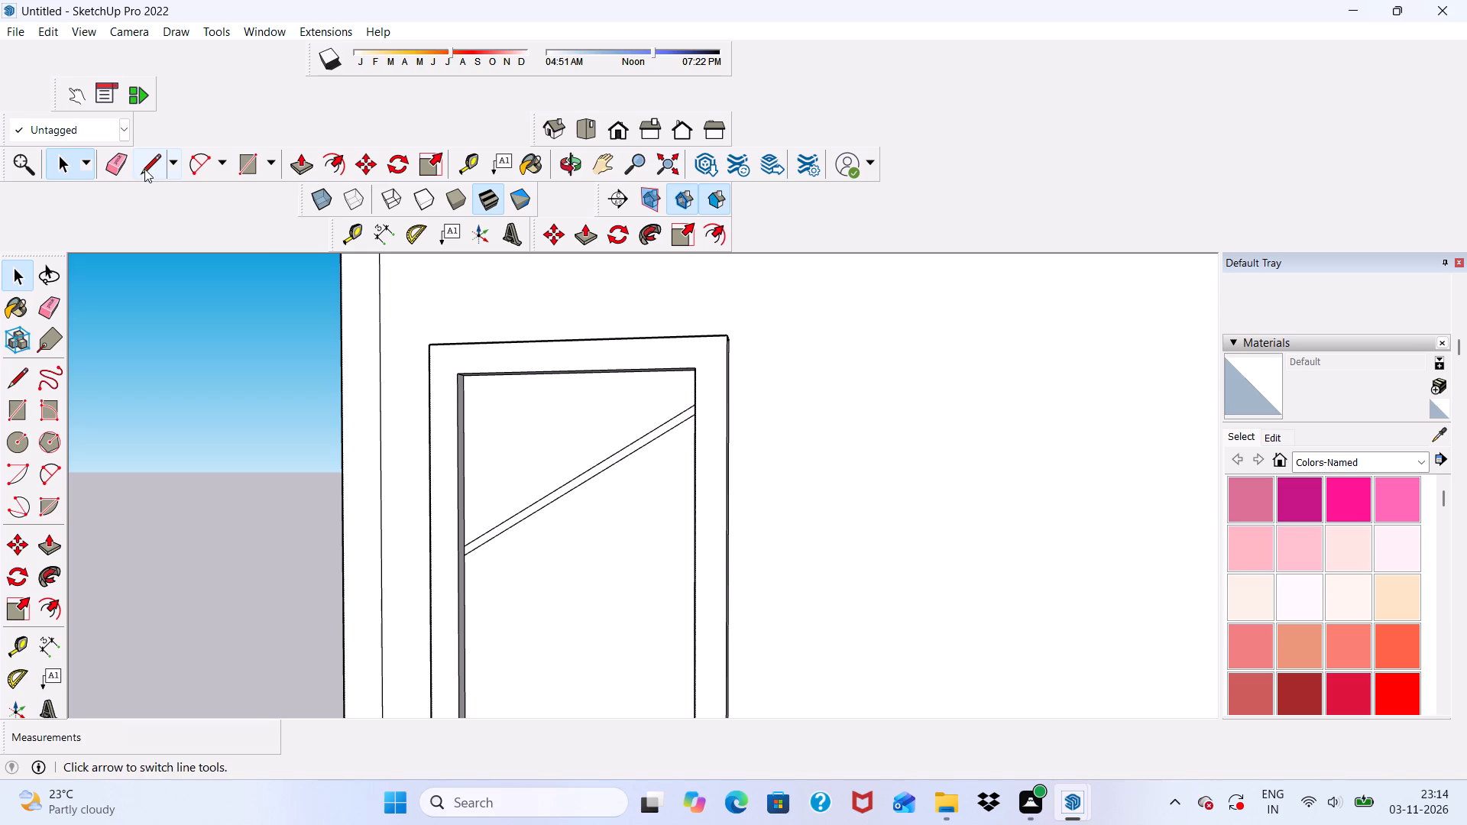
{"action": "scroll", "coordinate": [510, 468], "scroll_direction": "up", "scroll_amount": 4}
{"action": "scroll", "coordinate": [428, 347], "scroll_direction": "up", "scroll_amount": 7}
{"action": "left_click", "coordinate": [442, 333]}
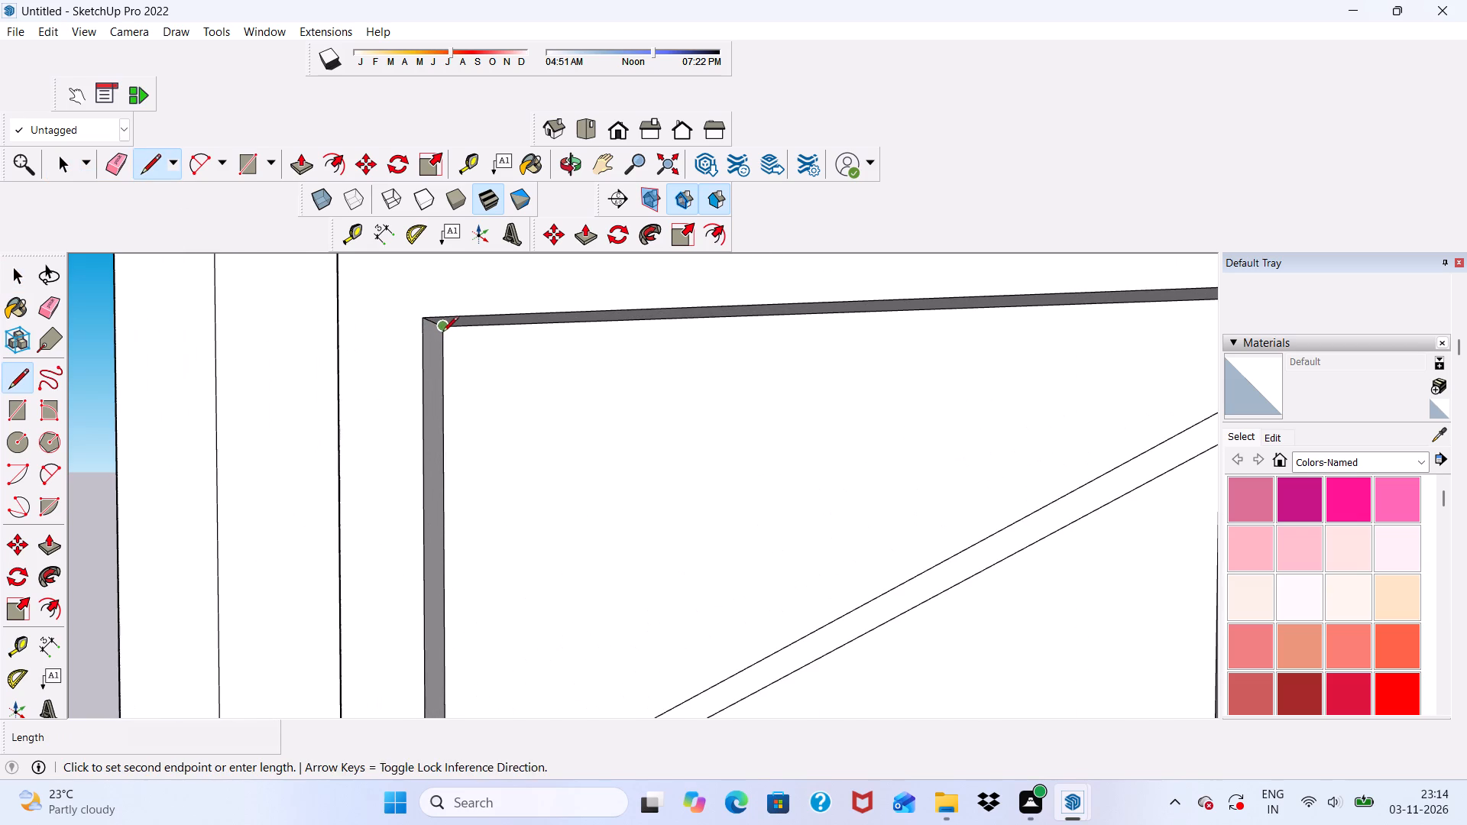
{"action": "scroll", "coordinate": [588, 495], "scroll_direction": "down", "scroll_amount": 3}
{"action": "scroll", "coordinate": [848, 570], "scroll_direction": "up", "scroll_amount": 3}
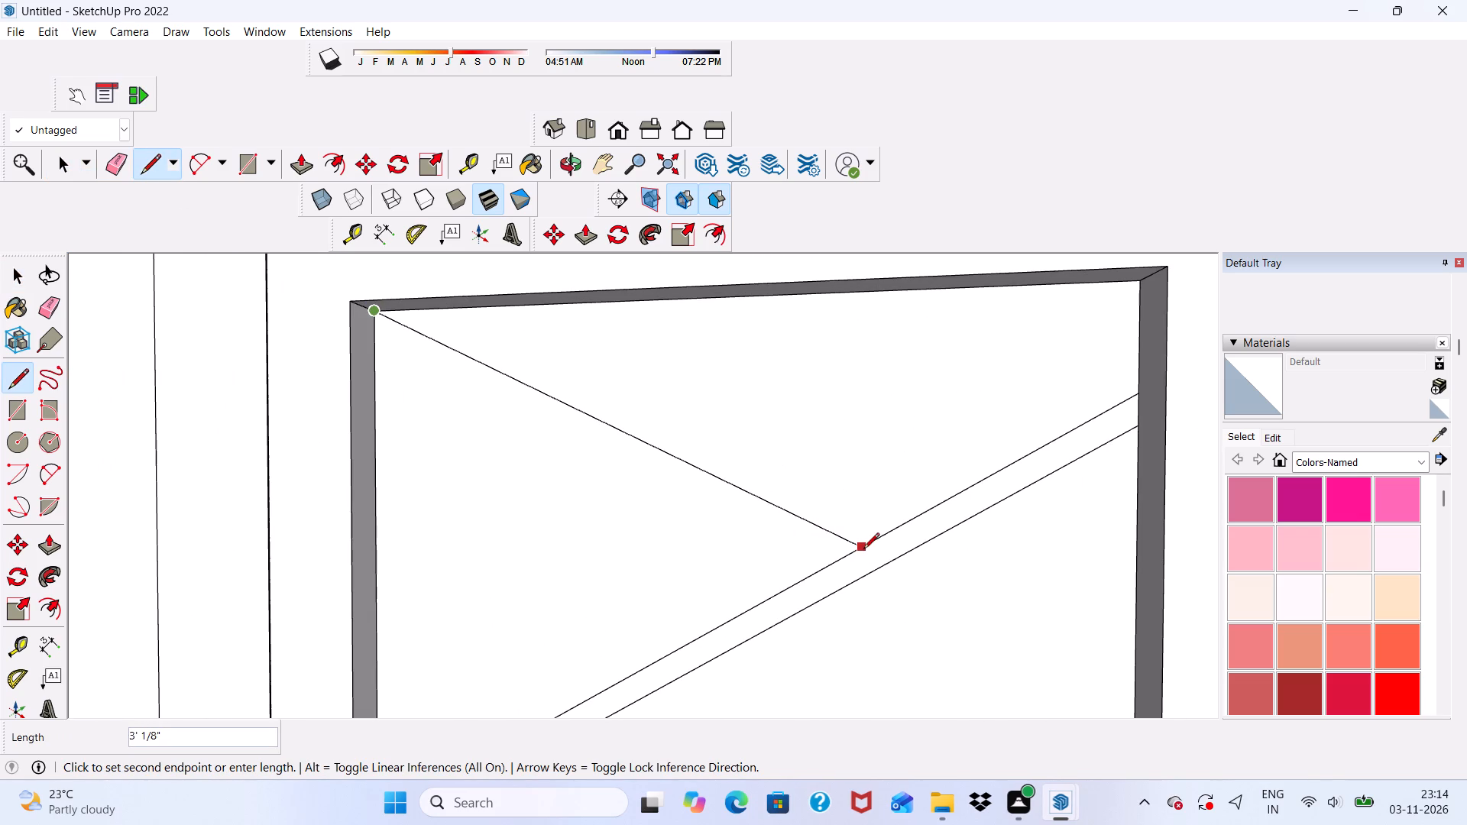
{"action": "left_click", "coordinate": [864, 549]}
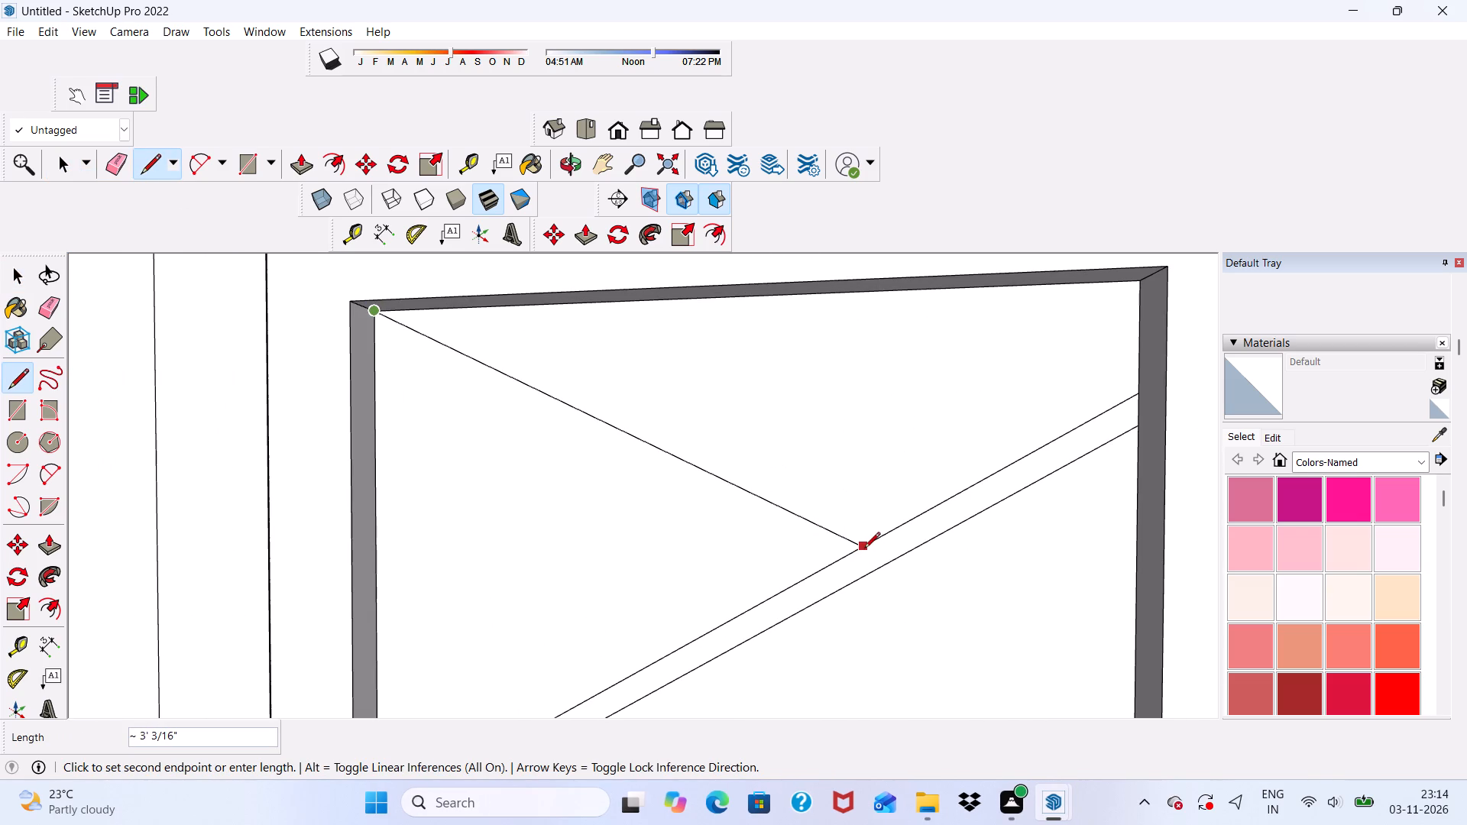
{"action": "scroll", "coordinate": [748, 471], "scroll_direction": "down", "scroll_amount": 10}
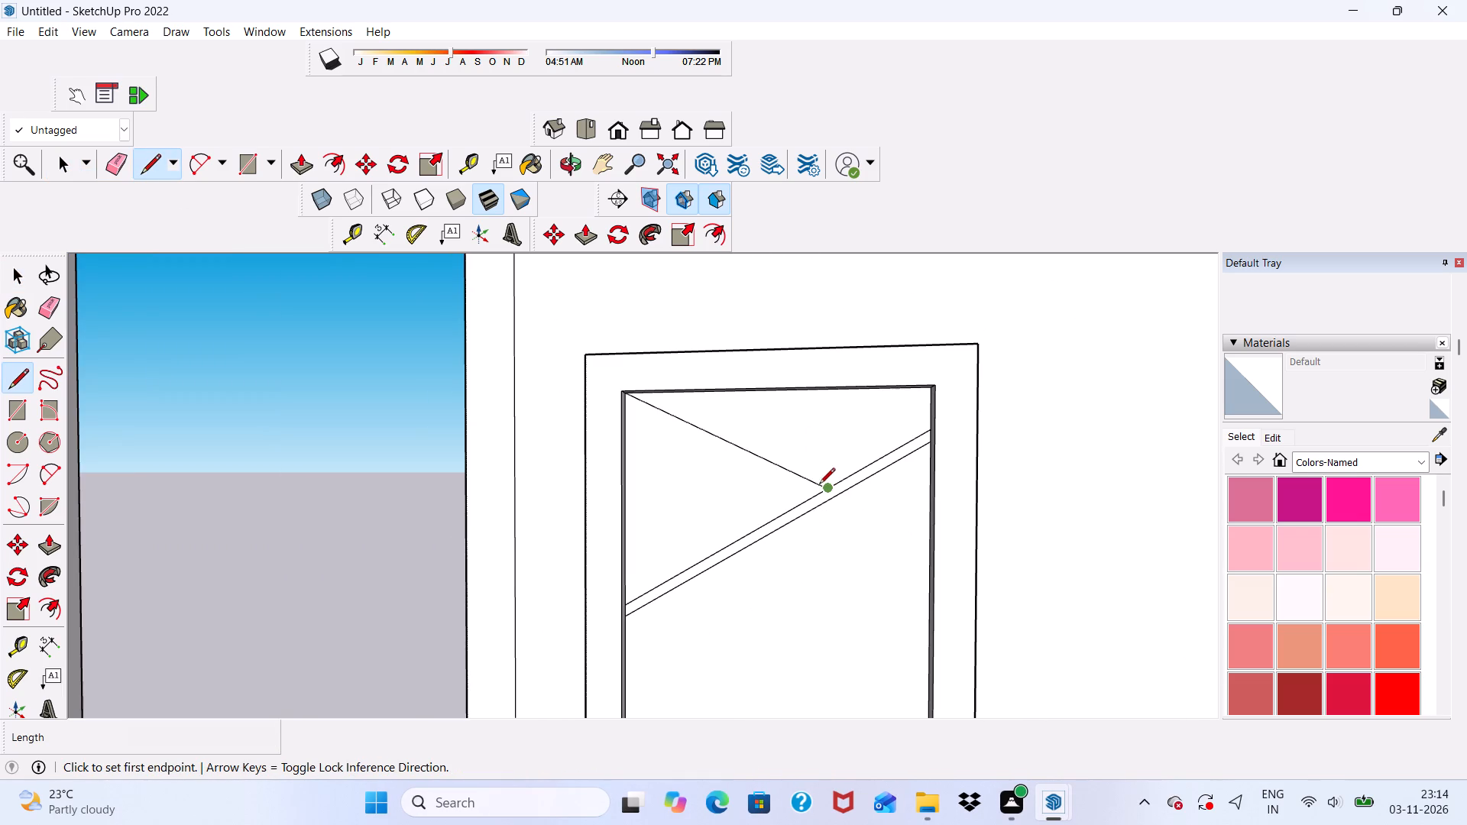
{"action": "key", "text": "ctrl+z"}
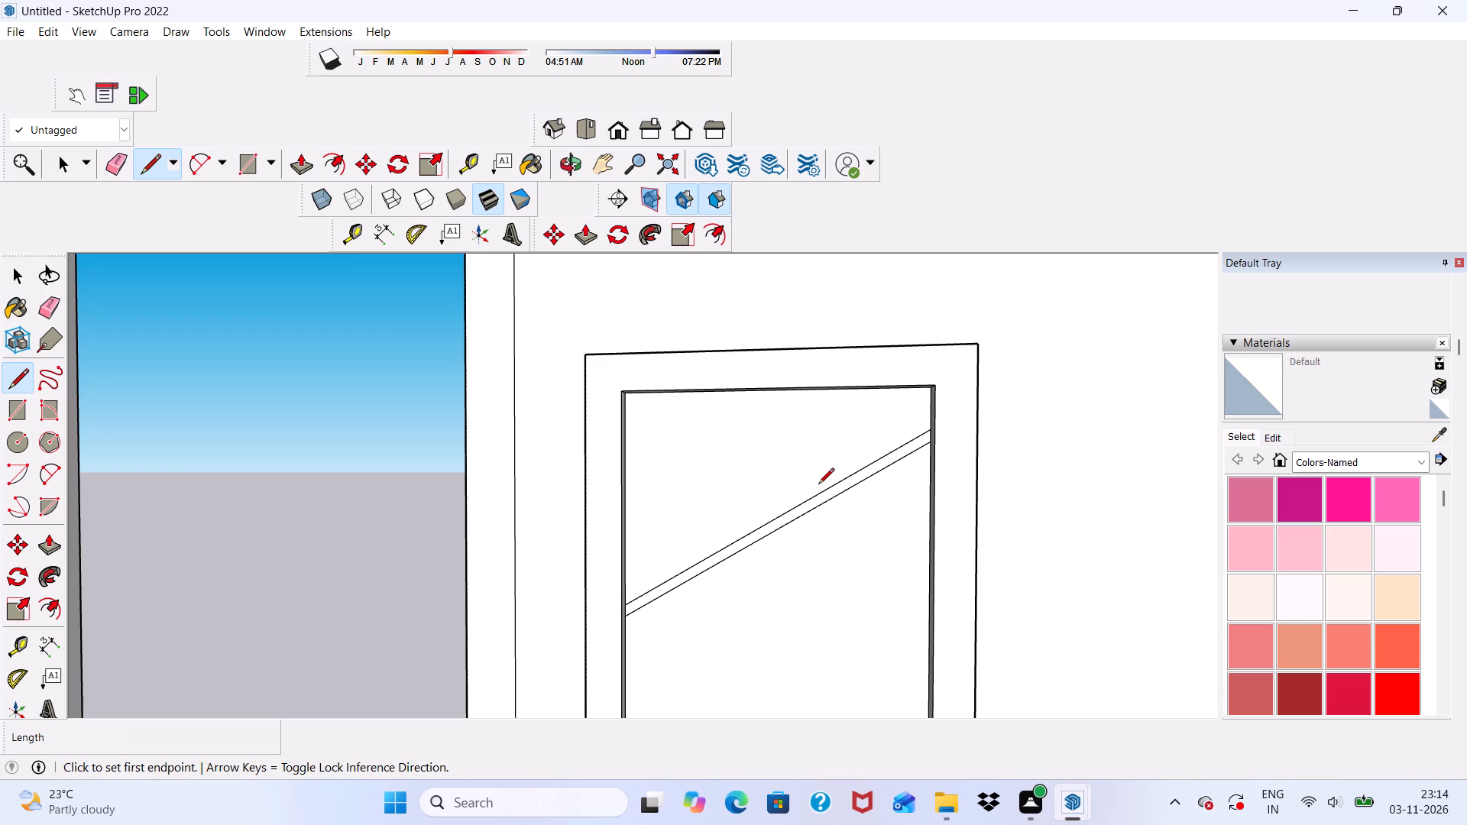
Draw a line about 2' 7 3/4" long from the door panel's upper-left inner corner to the upper edge of the diagonal strip.
{"action": "scroll", "coordinate": [698, 497], "scroll_direction": "down", "scroll_amount": 4}
{"action": "middle_click_drag", "start_coordinate": [691, 515], "coordinate": [608, 601]}
{"action": "middle_click_drag", "start_coordinate": [615, 548], "coordinate": [614, 538]}
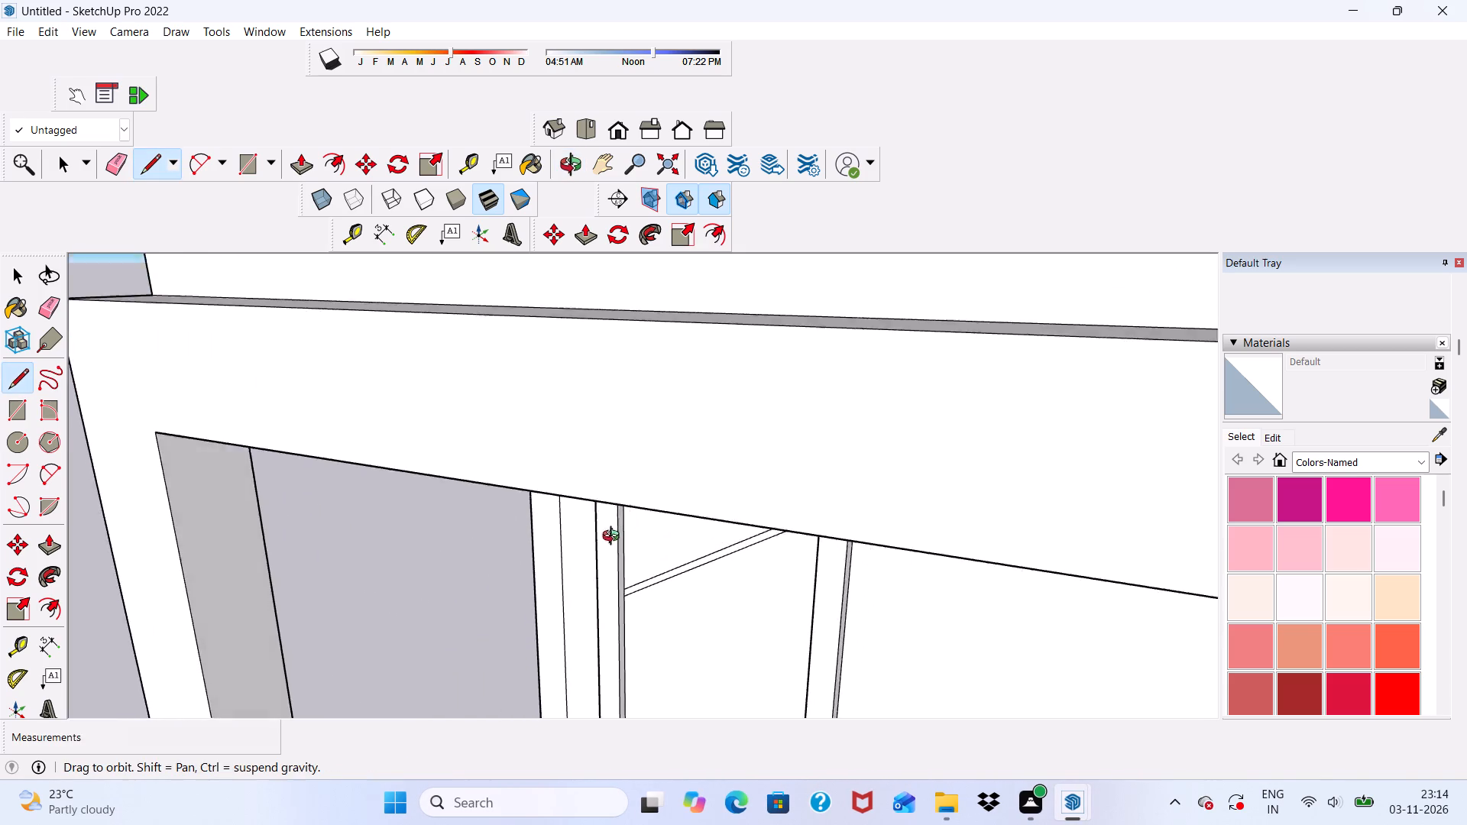
{"action": "middle_click_drag", "start_coordinate": [614, 538], "coordinate": [601, 476]}
{"action": "scroll", "coordinate": [622, 462], "scroll_direction": "up", "scroll_amount": 5}
{"action": "middle_click_drag", "start_coordinate": [635, 449], "coordinate": [630, 401]}
{"action": "scroll", "coordinate": [630, 432], "scroll_direction": "up", "scroll_amount": 5}
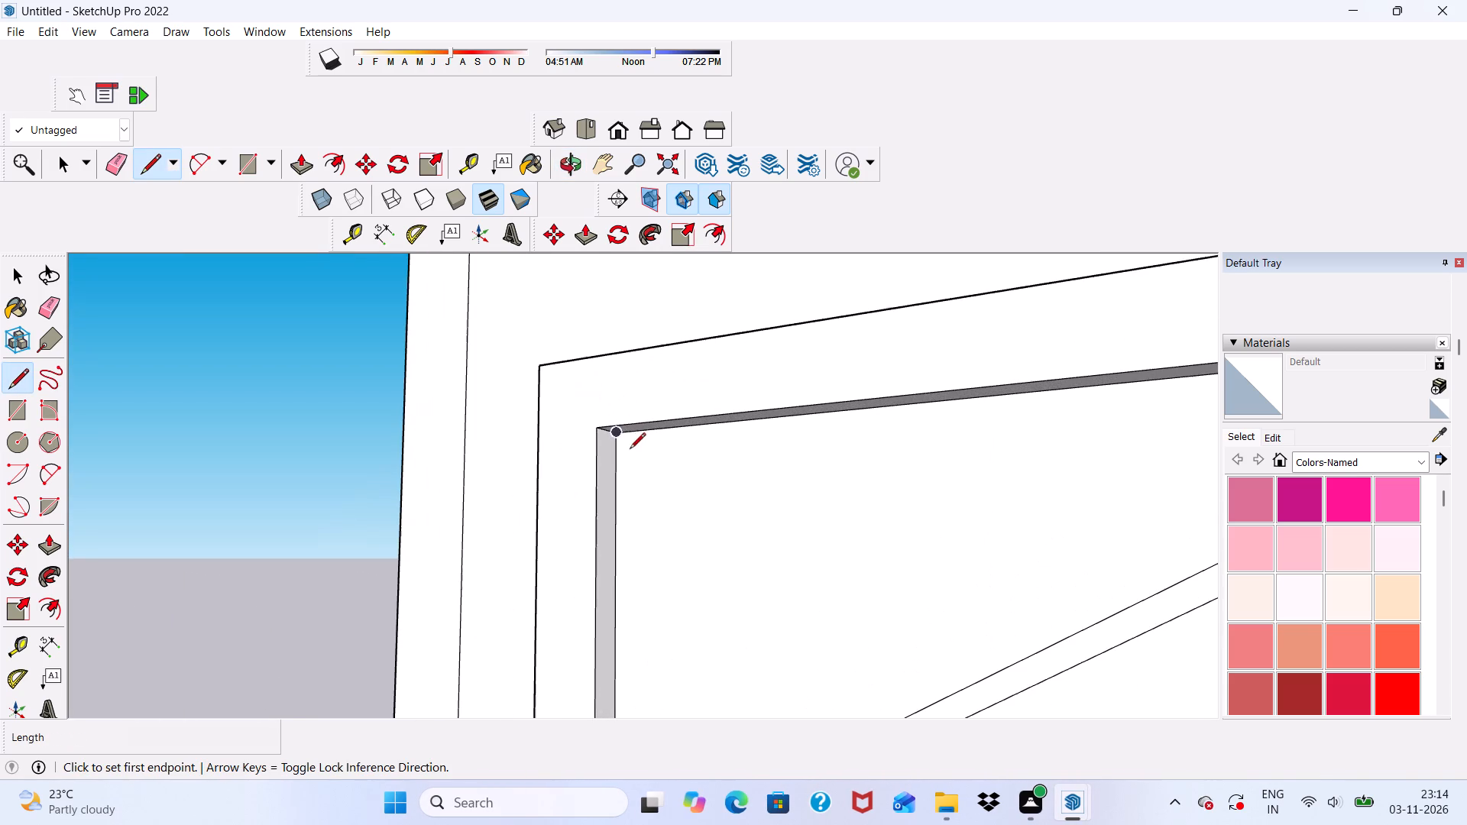
{"action": "scroll", "coordinate": [641, 480], "scroll_direction": "up", "scroll_amount": 5}
{"action": "left_click", "coordinate": [594, 403]}
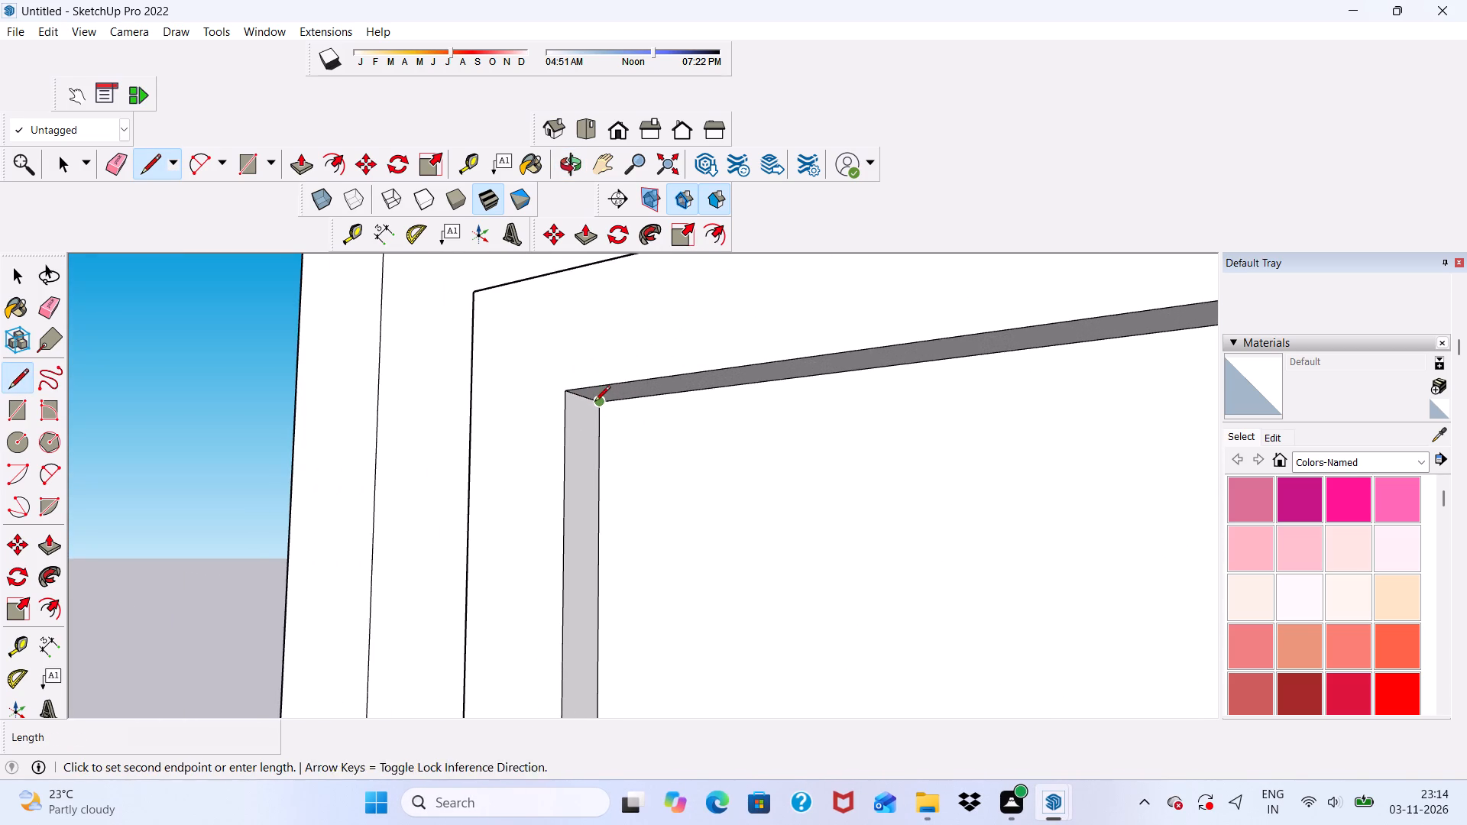
{"action": "scroll", "coordinate": [650, 493], "scroll_direction": "down", "scroll_amount": 13}
{"action": "scroll", "coordinate": [772, 580], "scroll_direction": "up", "scroll_amount": 4}
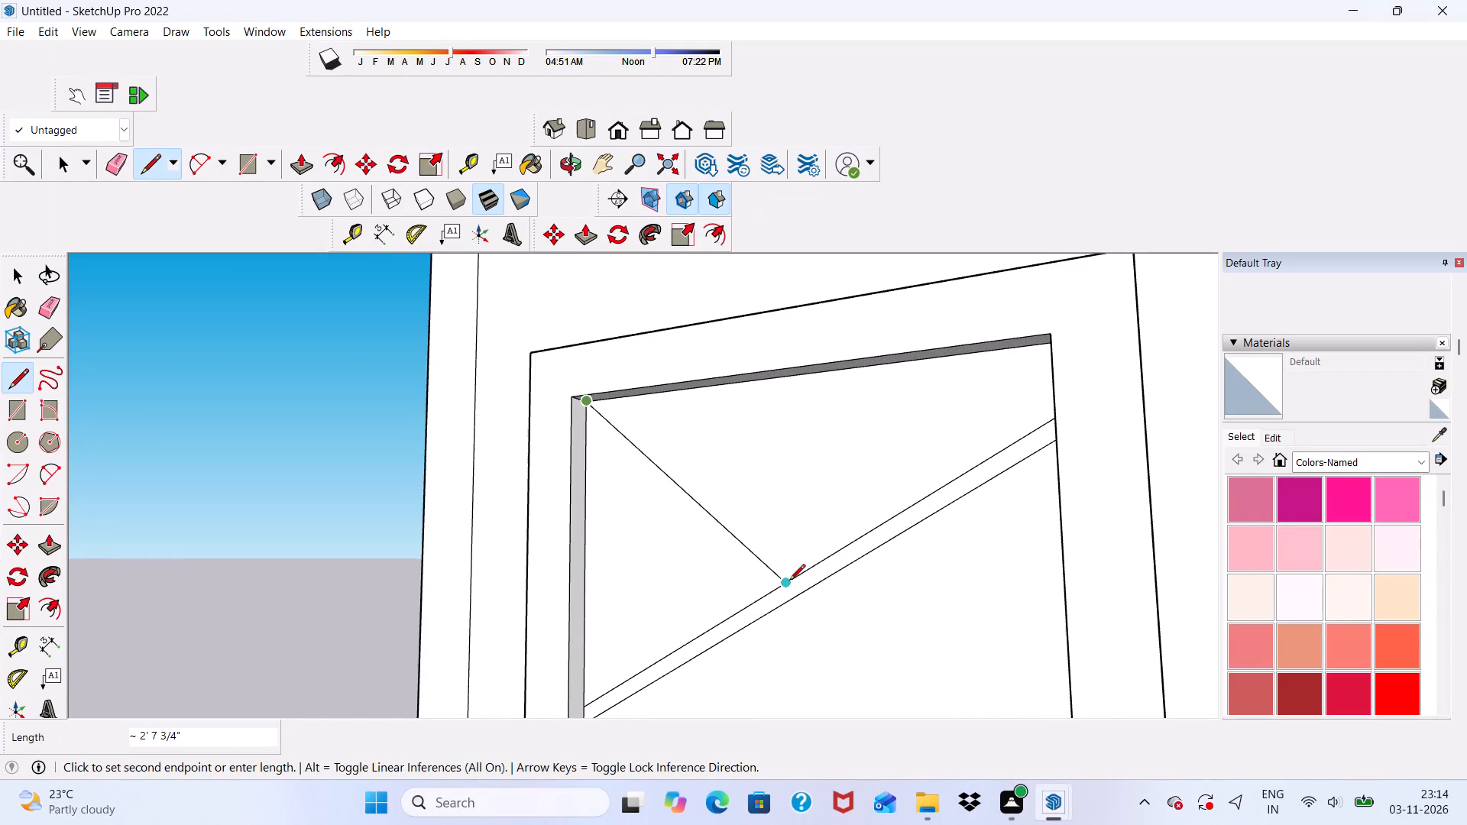
{"action": "left_click", "coordinate": [789, 581]}
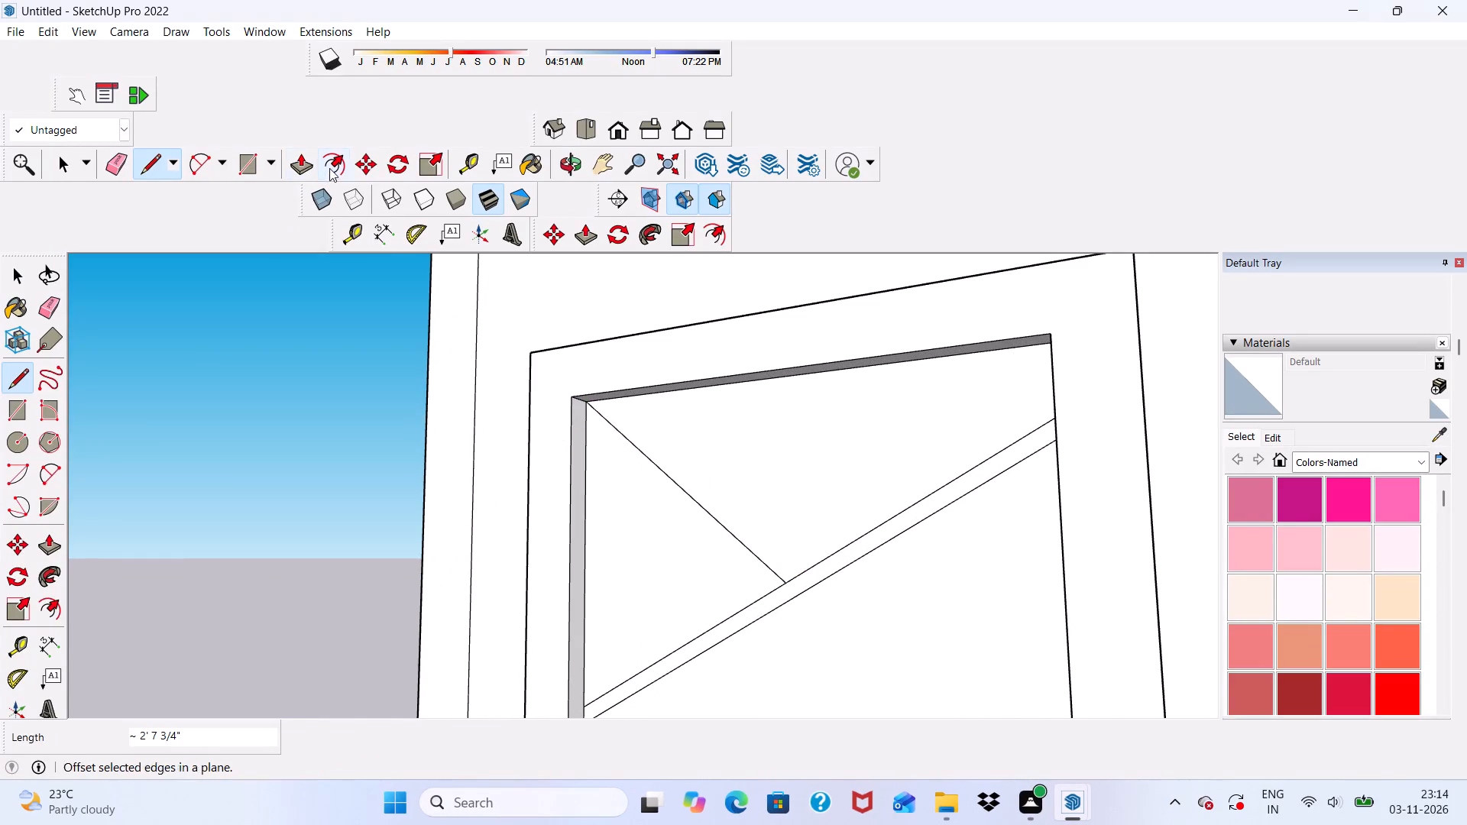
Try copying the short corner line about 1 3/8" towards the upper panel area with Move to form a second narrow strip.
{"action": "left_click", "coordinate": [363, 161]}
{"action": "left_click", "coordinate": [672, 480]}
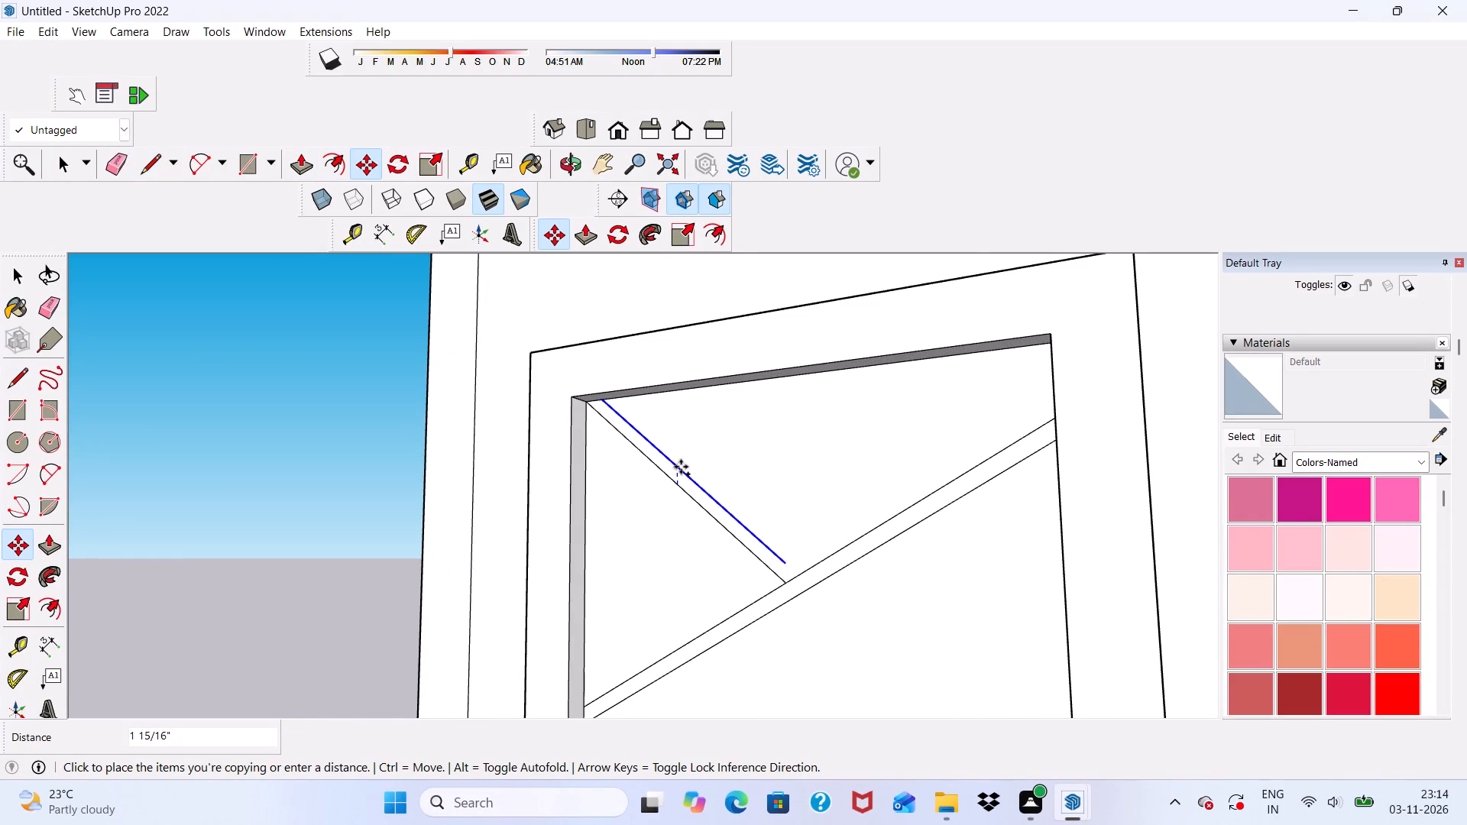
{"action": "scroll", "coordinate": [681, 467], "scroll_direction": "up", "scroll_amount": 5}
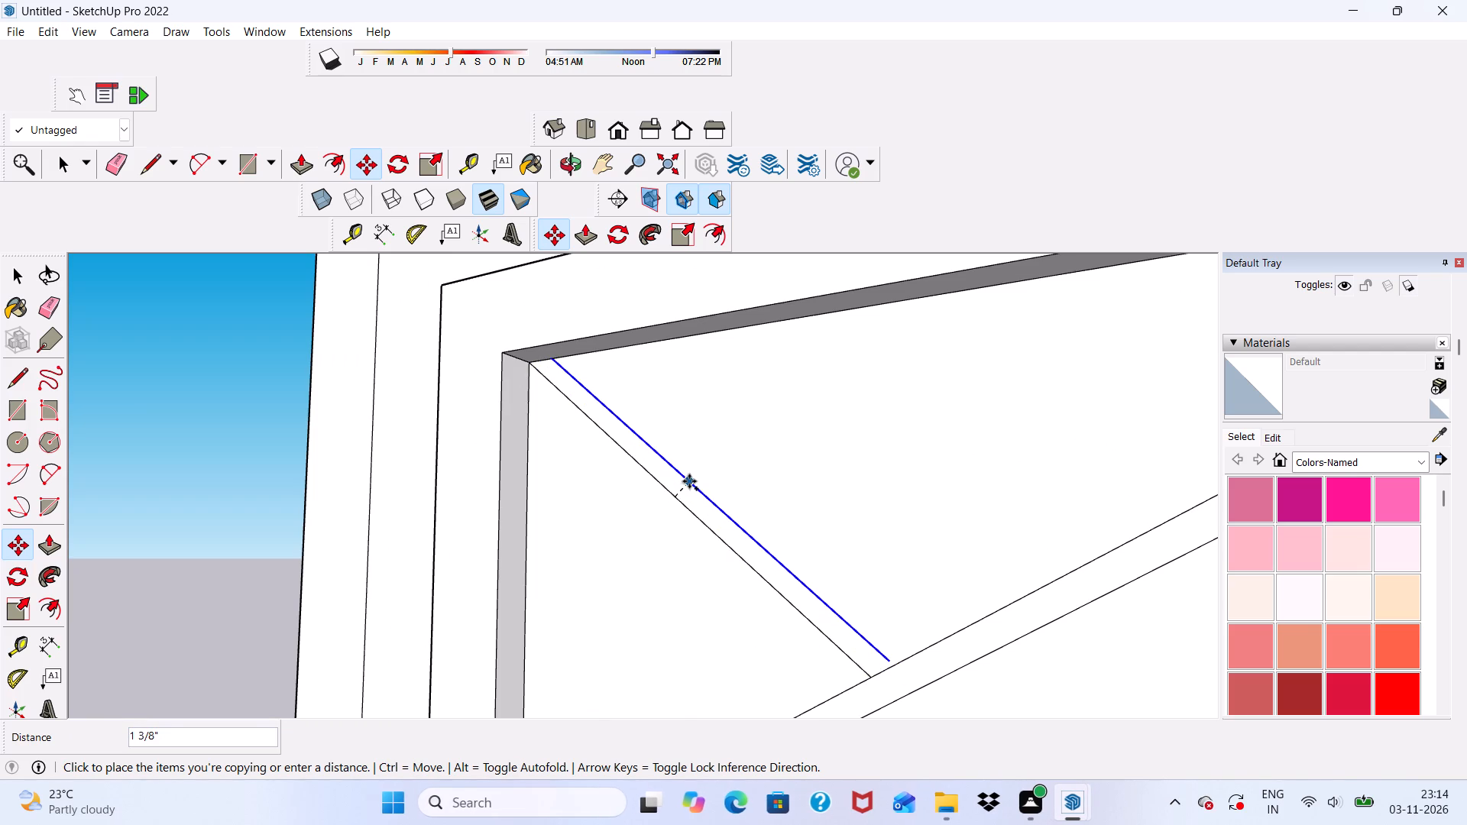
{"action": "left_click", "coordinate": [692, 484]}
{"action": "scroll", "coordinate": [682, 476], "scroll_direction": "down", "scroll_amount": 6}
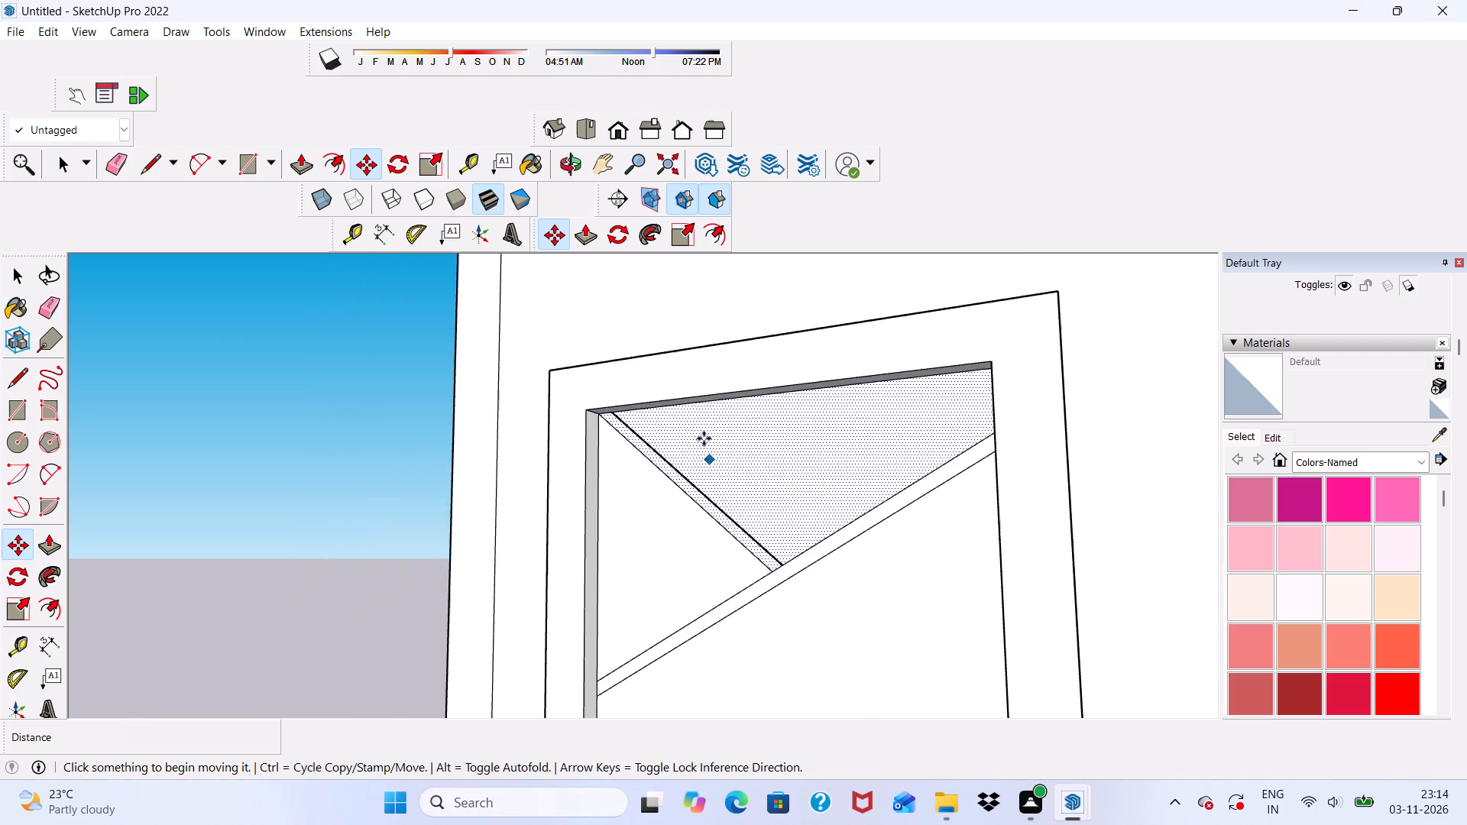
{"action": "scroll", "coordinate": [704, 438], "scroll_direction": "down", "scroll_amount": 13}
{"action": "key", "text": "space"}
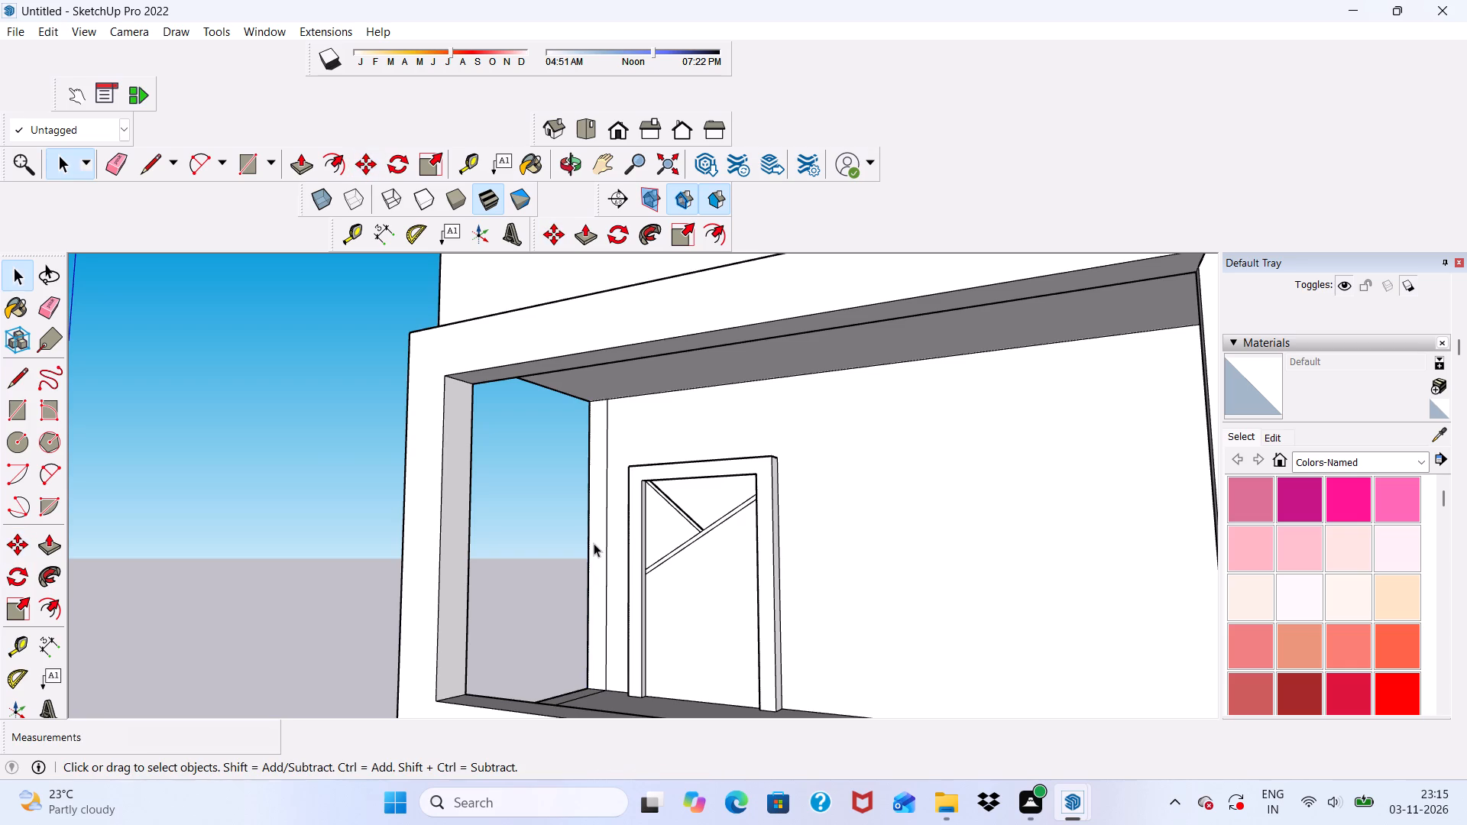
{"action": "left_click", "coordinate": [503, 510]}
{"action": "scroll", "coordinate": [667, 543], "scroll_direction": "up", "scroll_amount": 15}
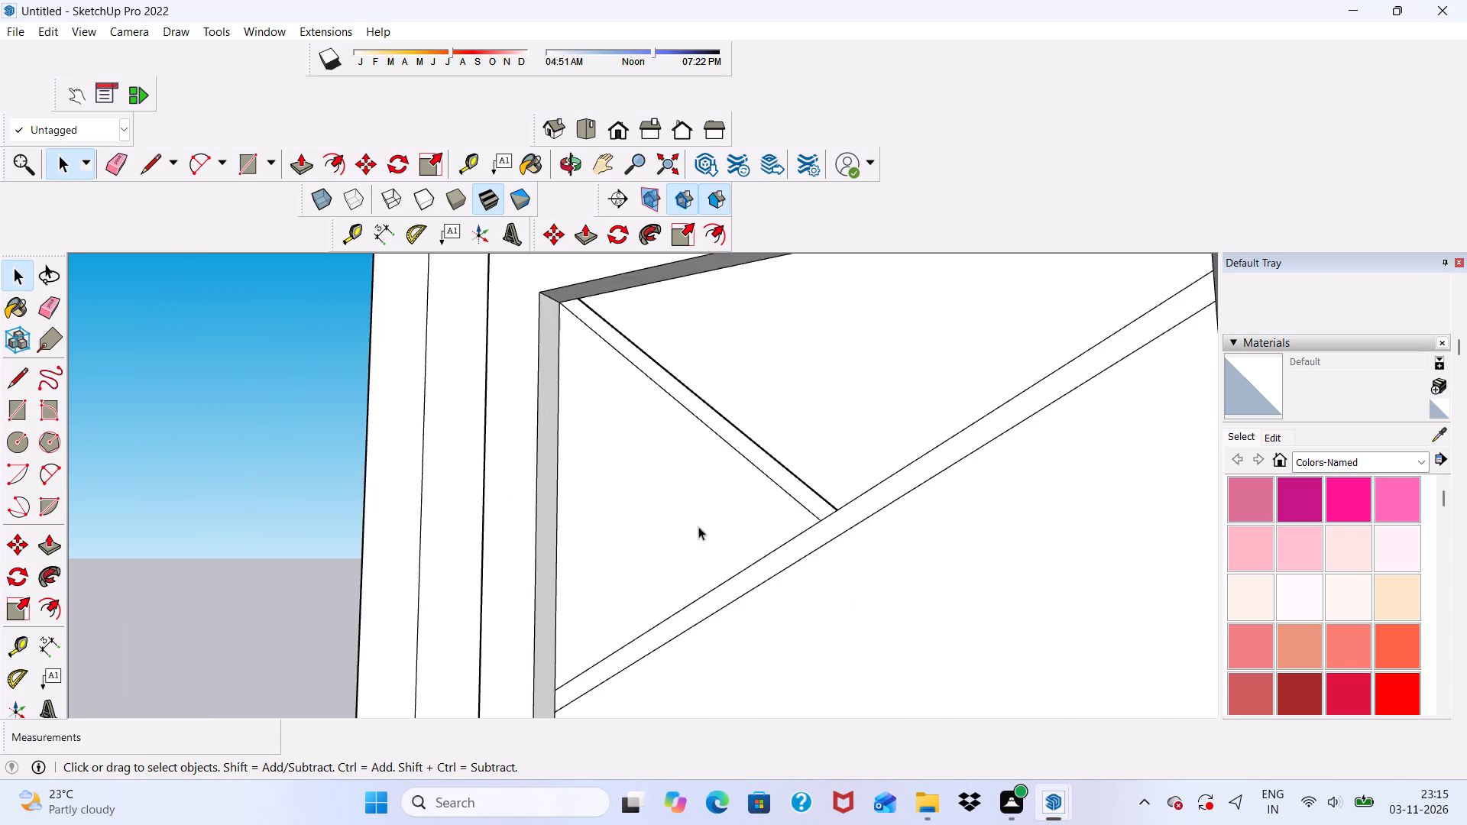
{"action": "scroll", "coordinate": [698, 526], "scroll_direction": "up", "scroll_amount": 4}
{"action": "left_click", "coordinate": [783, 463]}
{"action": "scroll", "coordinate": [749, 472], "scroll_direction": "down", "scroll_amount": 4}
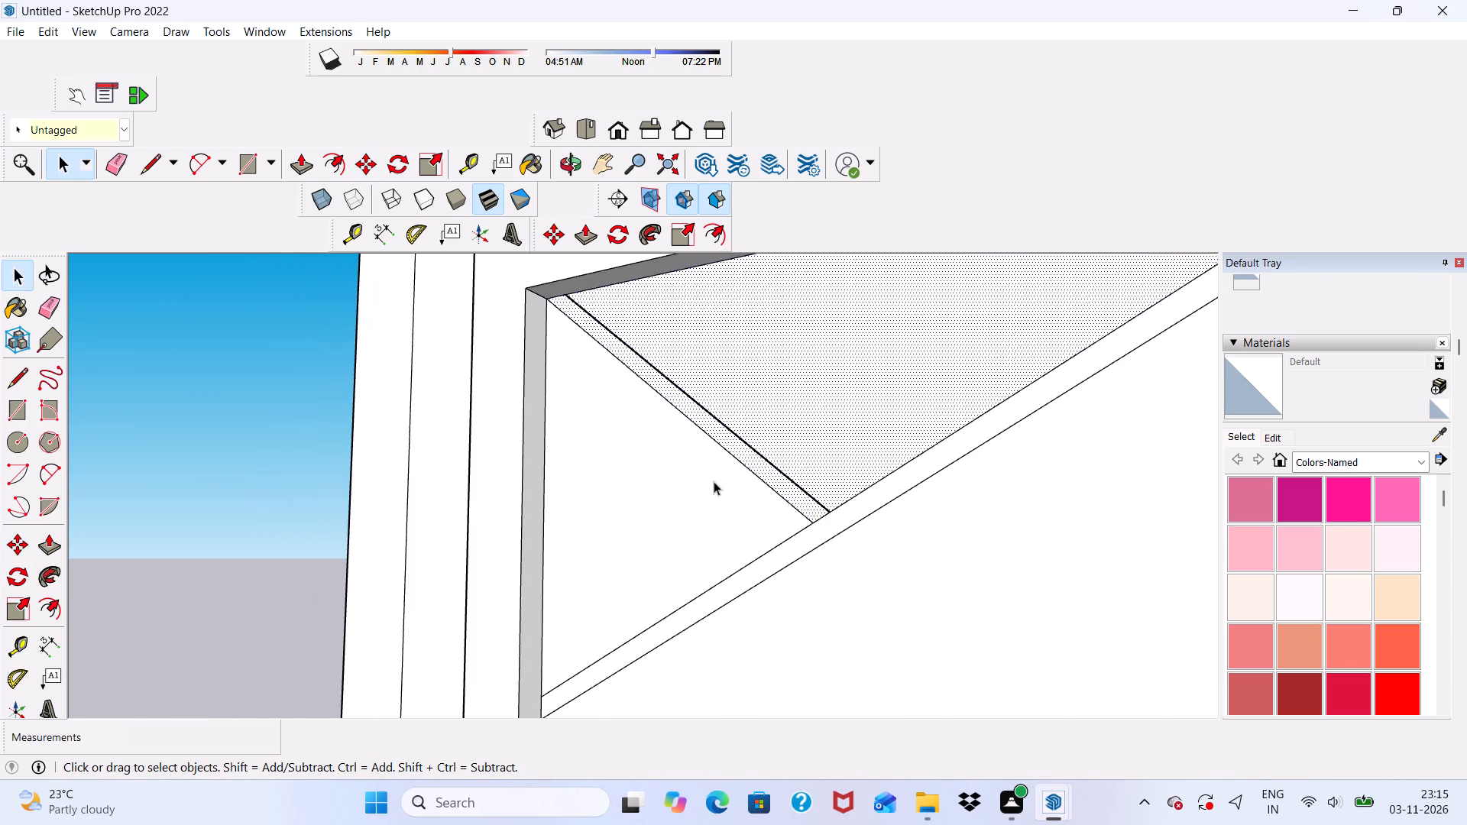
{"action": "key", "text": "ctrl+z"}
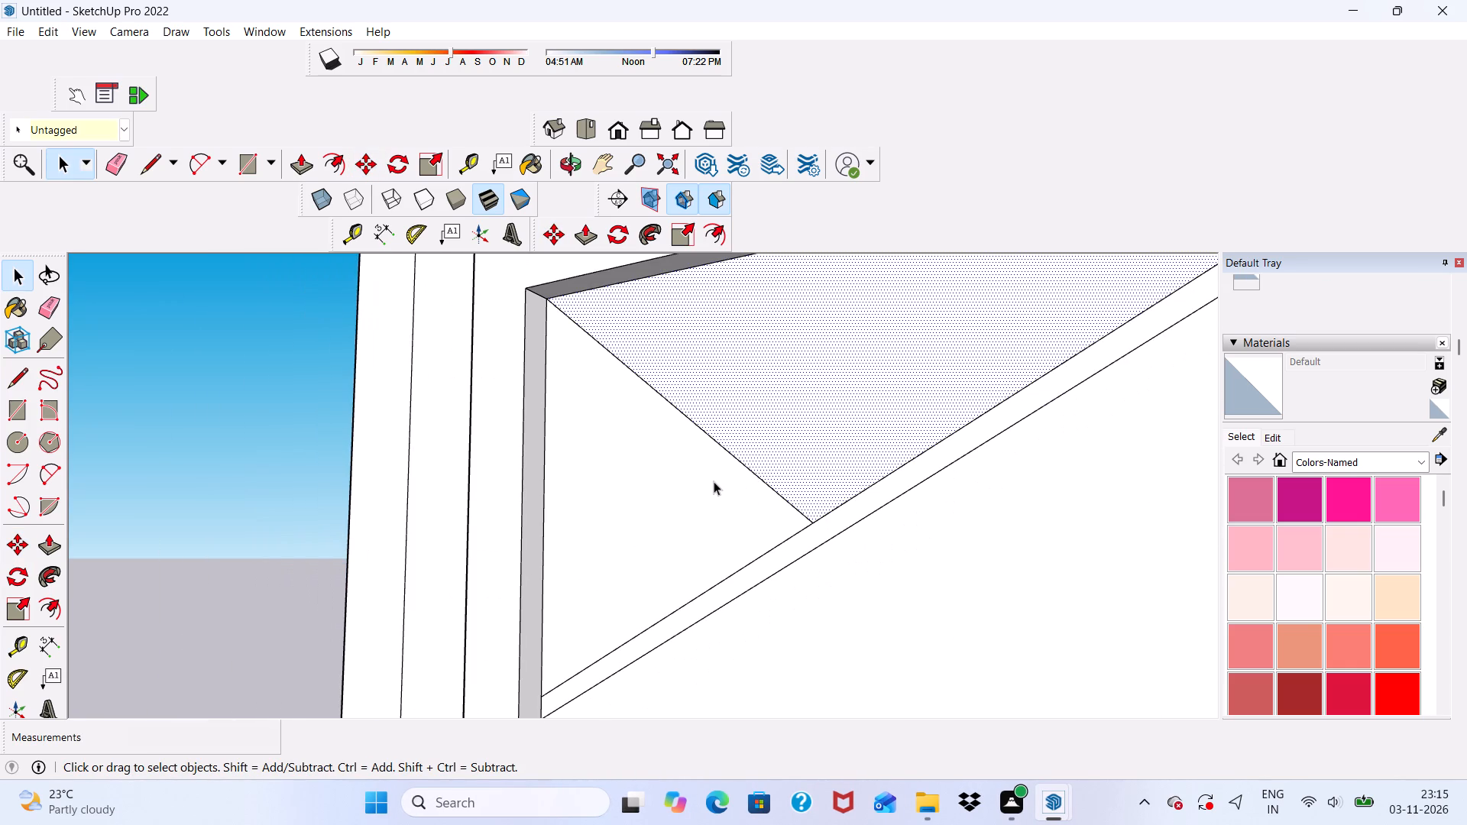
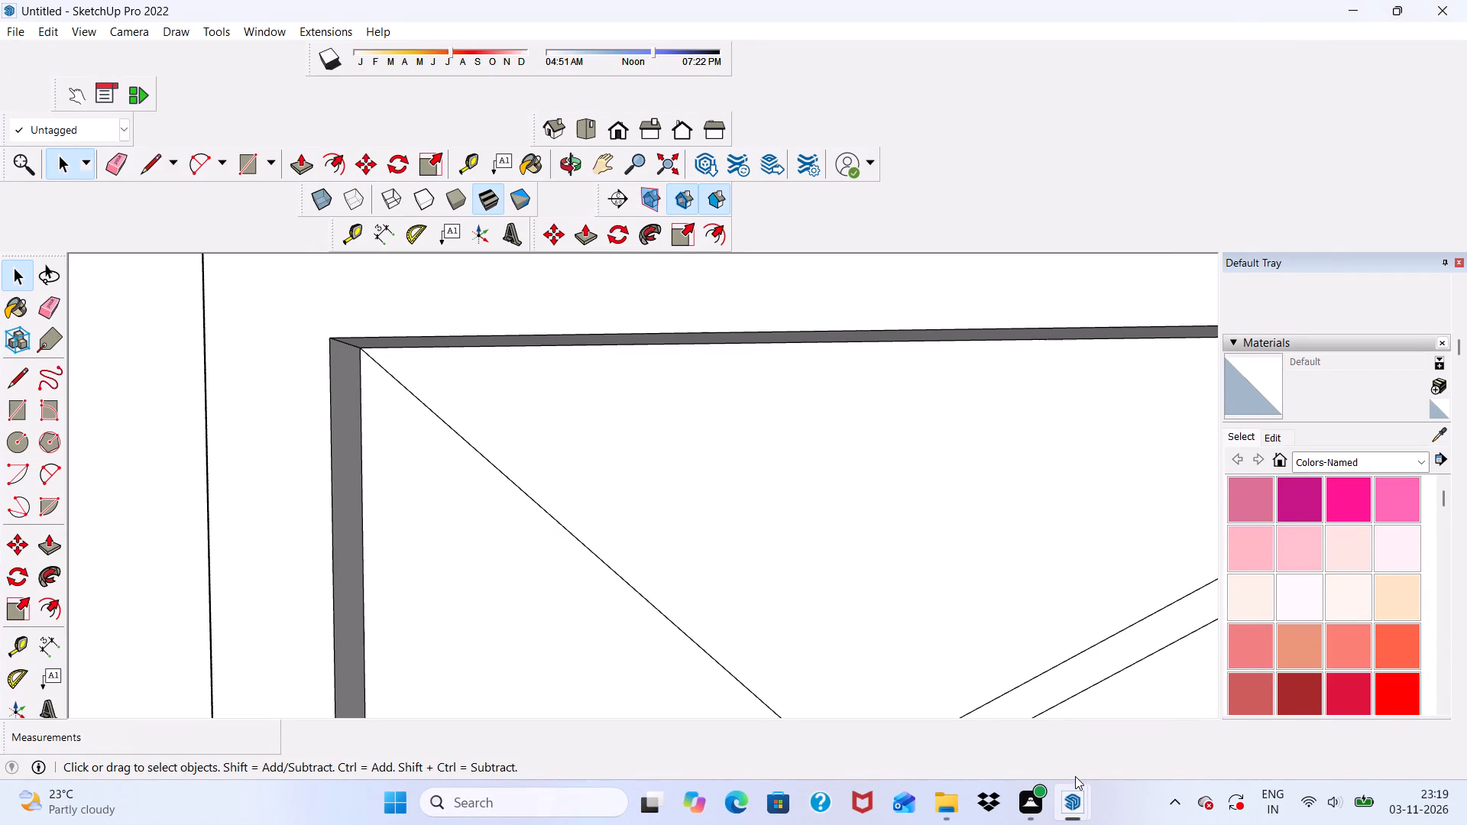
Copy the door panel's short corner line about 1 15/16" diagonally down towards the lower left with Move to form a second narrow strip.
{"action": "scroll", "coordinate": [640, 435], "scroll_direction": "down", "scroll_amount": 3}
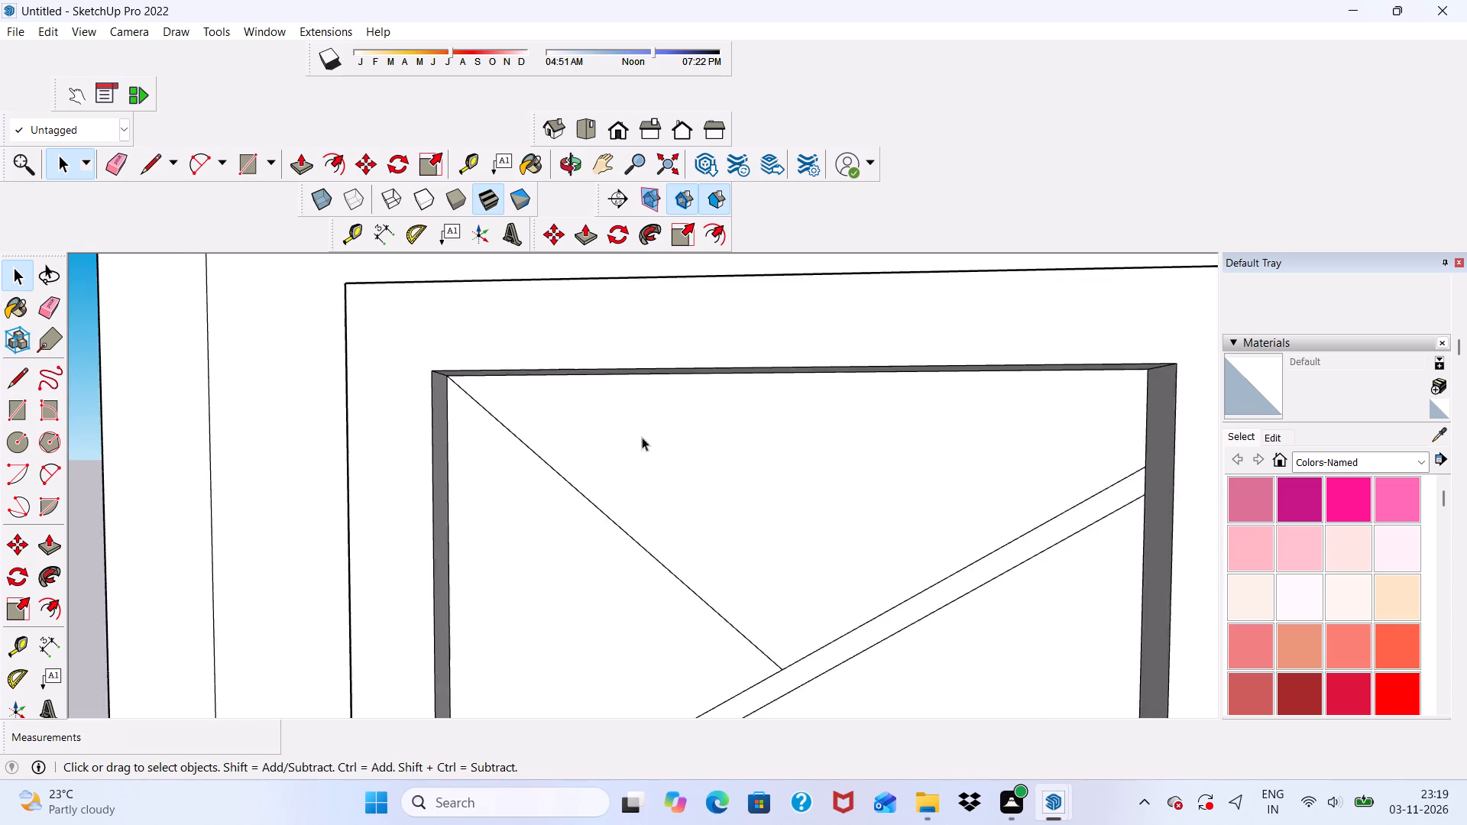
{"action": "scroll", "coordinate": [642, 437], "scroll_direction": "down", "scroll_amount": 9}
{"action": "scroll", "coordinate": [706, 526], "scroll_direction": "up", "scroll_amount": 1}
{"action": "middle_click_drag", "start_coordinate": [601, 491], "coordinate": [560, 560]}
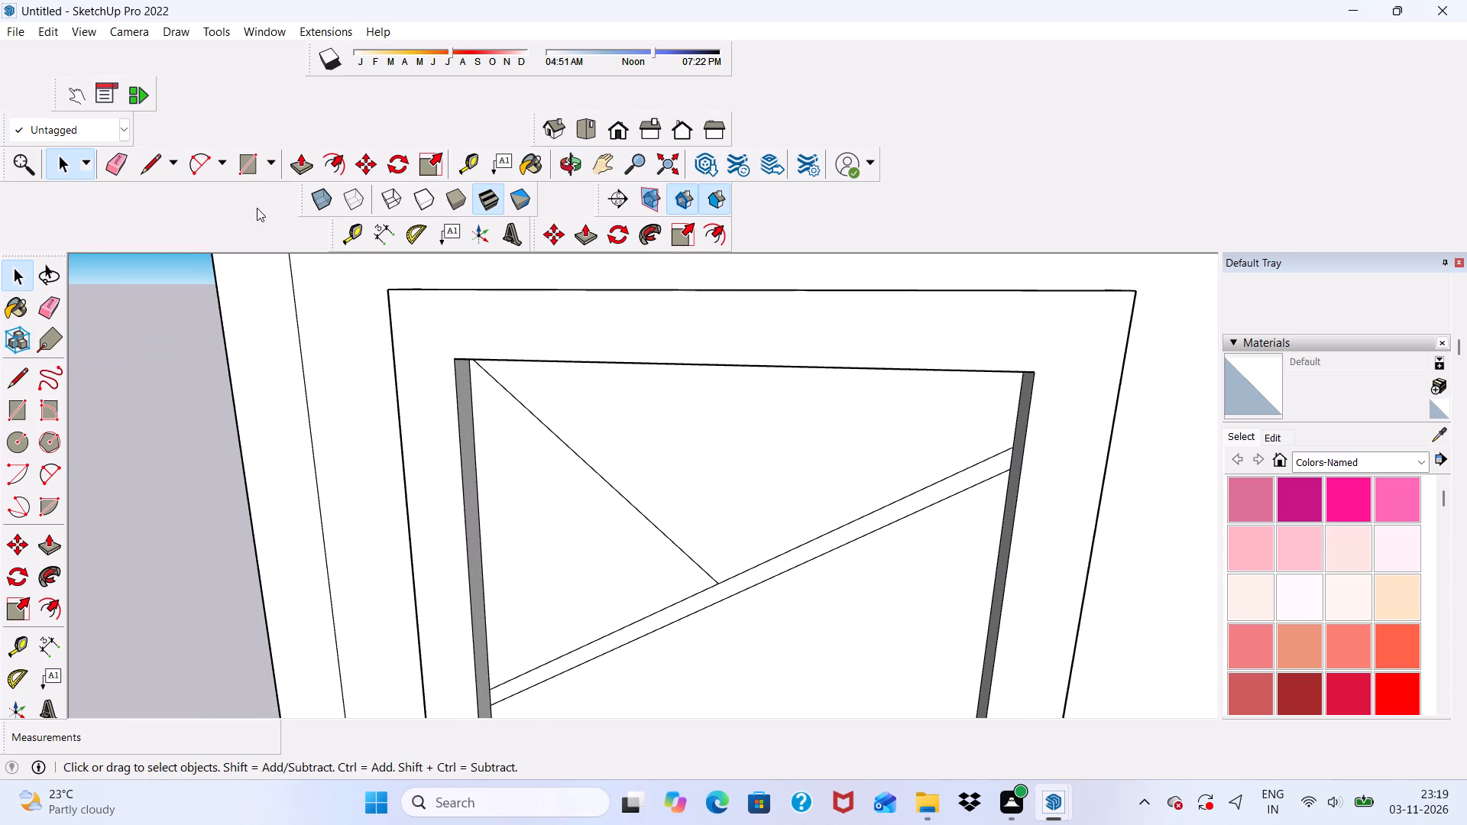
{"action": "left_click", "coordinate": [381, 158]}
{"action": "scroll", "coordinate": [606, 577], "scroll_direction": "up", "scroll_amount": 1}
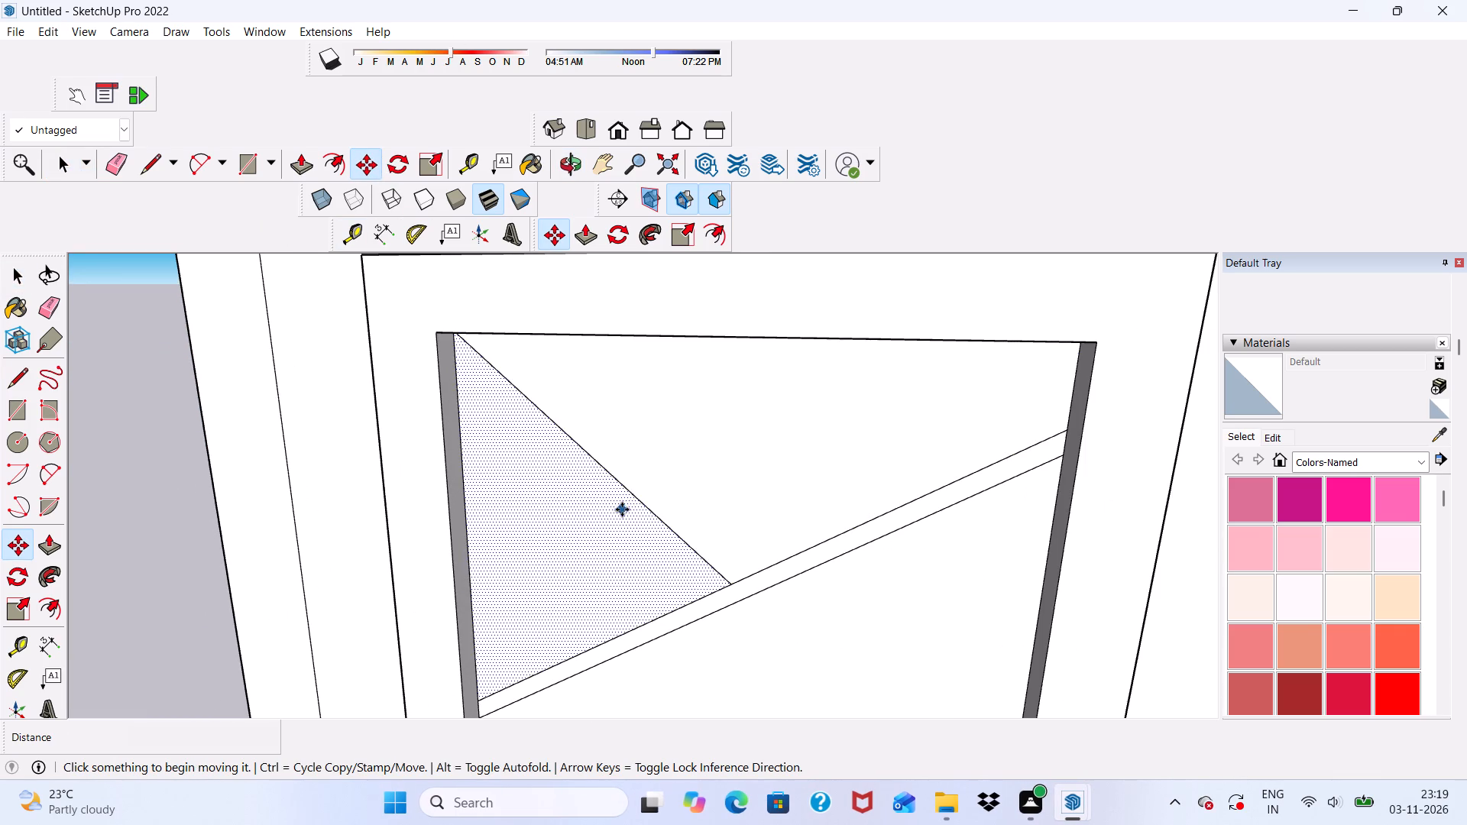
{"action": "left_click", "coordinate": [627, 496]}
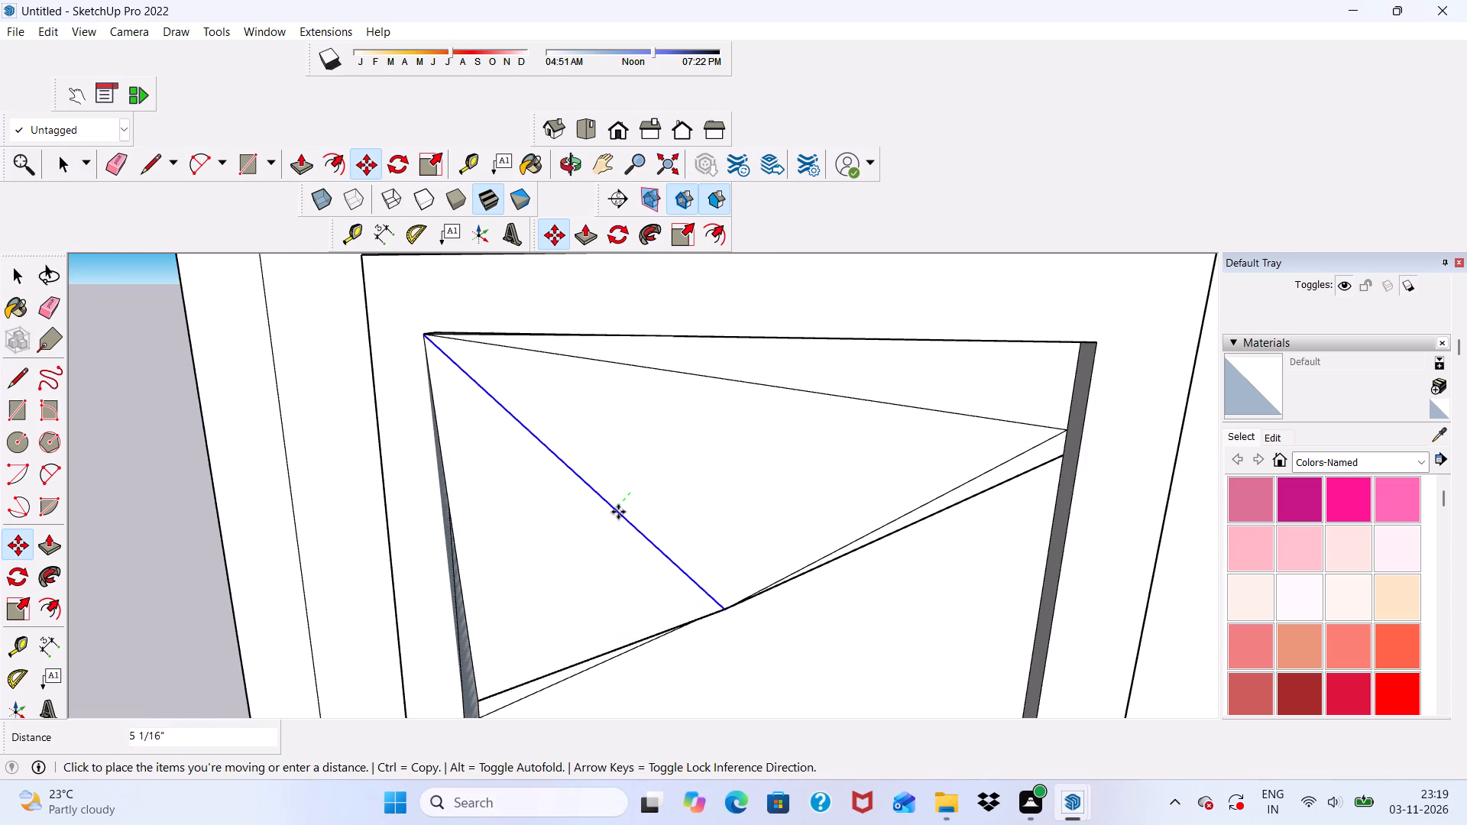
{"action": "scroll", "coordinate": [610, 521], "scroll_direction": "down", "scroll_amount": 2}
{"action": "middle_click_drag", "start_coordinate": [632, 528], "coordinate": [603, 457]}
{"action": "scroll", "coordinate": [633, 570], "scroll_direction": "up", "scroll_amount": 4}
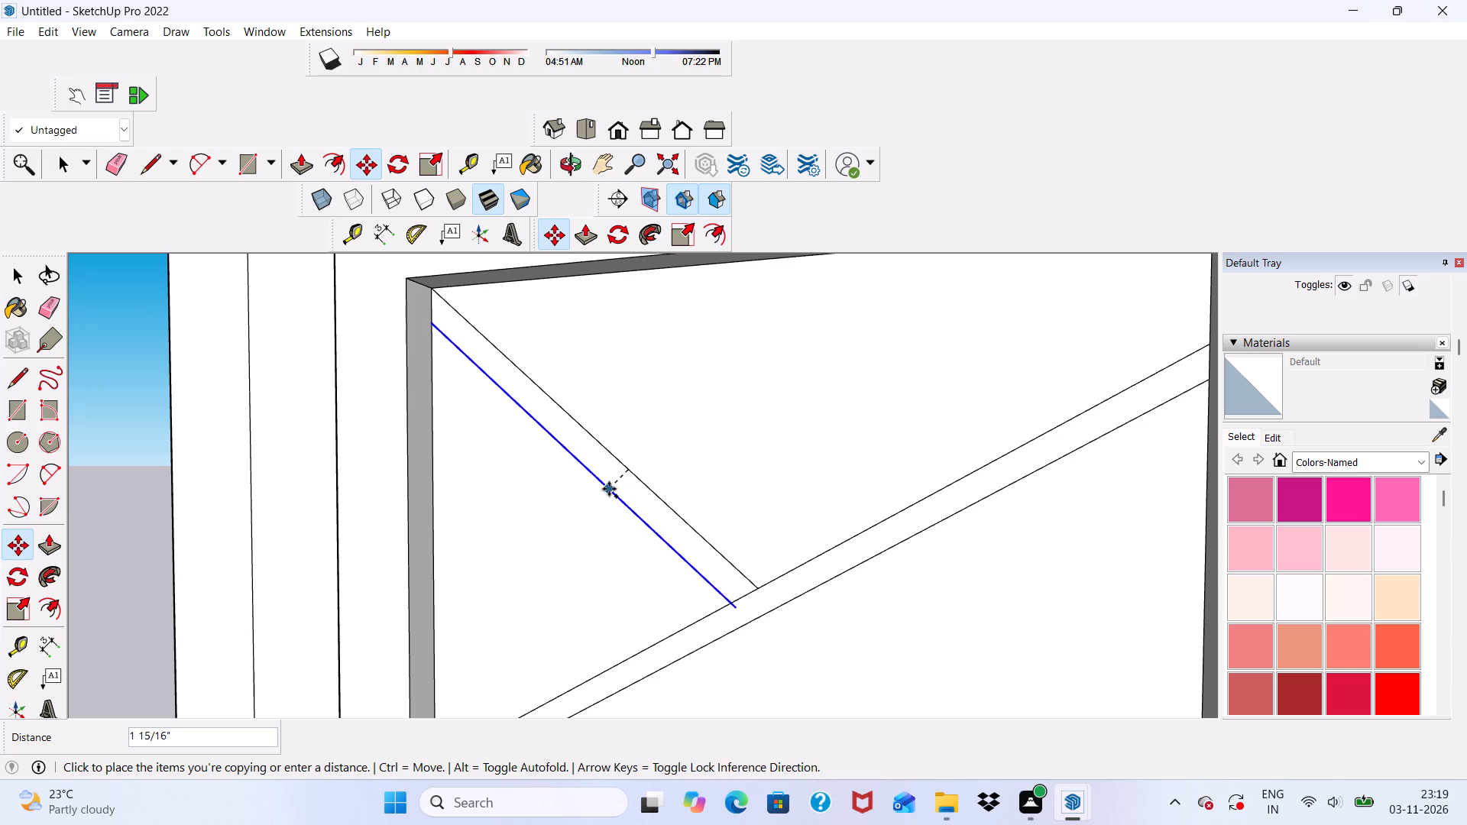
{"action": "left_click", "coordinate": [609, 489]}
{"action": "scroll", "coordinate": [630, 458], "scroll_direction": "down", "scroll_amount": 5}
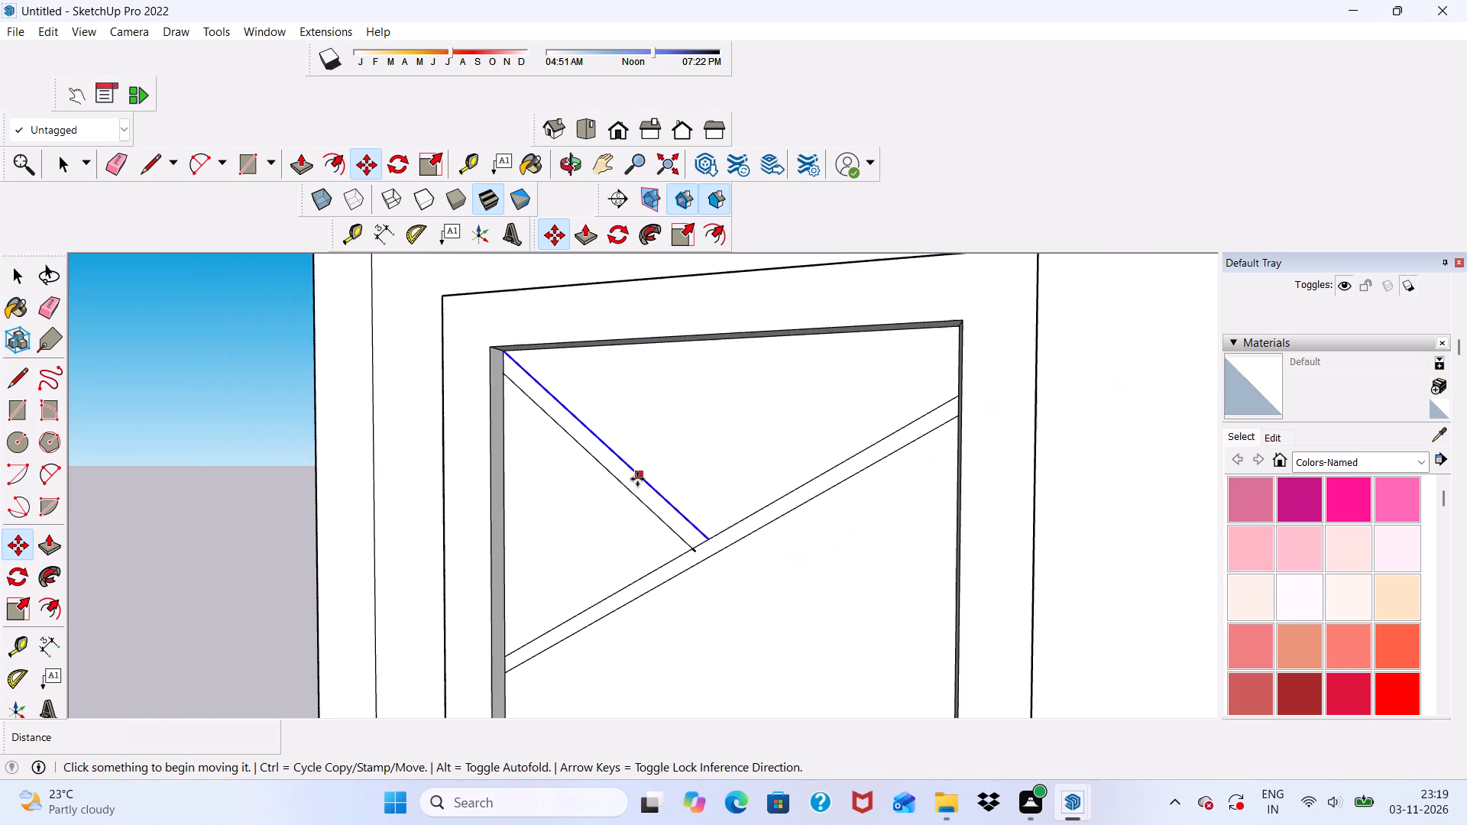
{"action": "scroll", "coordinate": [640, 490], "scroll_direction": "up", "scroll_amount": 1}
{"action": "key", "text": "space"}
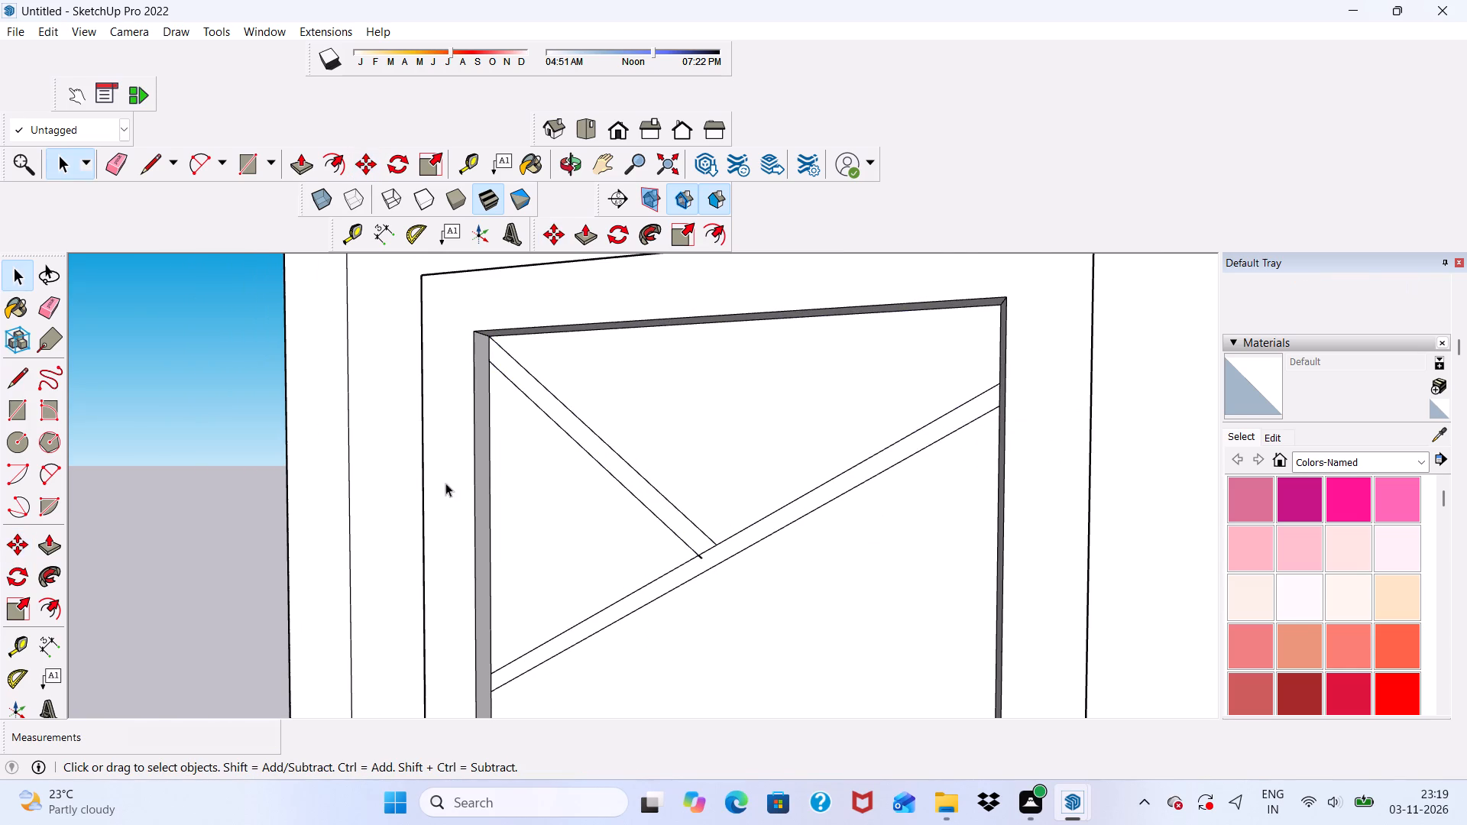
{"action": "left_click", "coordinate": [225, 477]}
Erase the short line end of the second strip that overhangs into the long diagonal strip.
{"action": "scroll", "coordinate": [289, 283], "scroll_direction": "up", "scroll_amount": 2}
{"action": "left_click", "coordinate": [120, 160]}
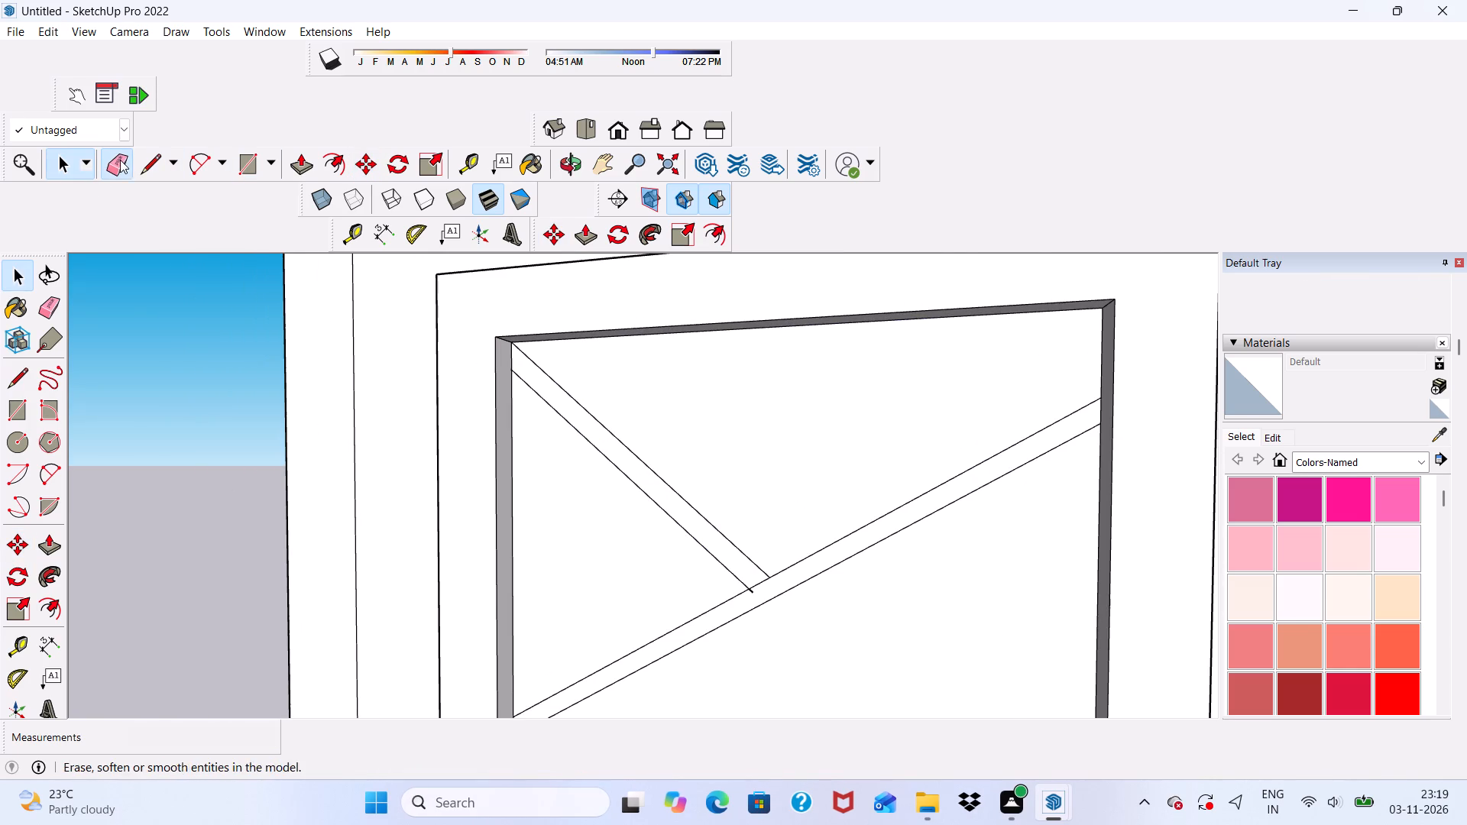
{"action": "scroll", "coordinate": [673, 591], "scroll_direction": "up", "scroll_amount": 1}
{"action": "scroll", "coordinate": [773, 607], "scroll_direction": "up", "scroll_amount": 13}
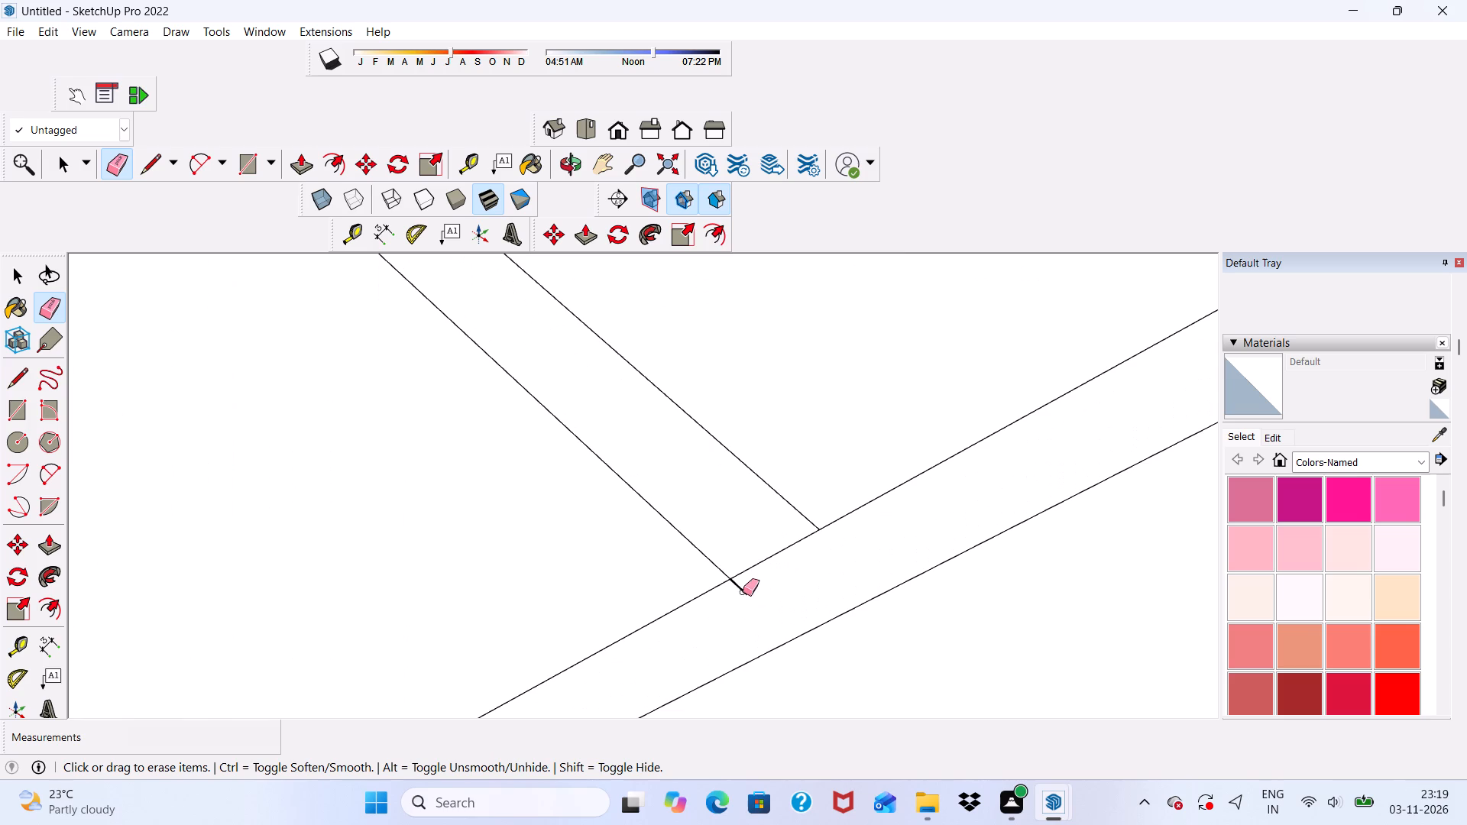
{"action": "left_click_drag", "start_coordinate": [742, 592], "coordinate": [743, 577]}
Draw a line about 5' 7 3/16" long from the long strip's lower-left end to the door panel's bottom-right inner corner.
{"action": "scroll", "coordinate": [755, 529], "scroll_direction": "down", "scroll_amount": 17}
{"action": "middle_click_drag", "start_coordinate": [764, 524], "coordinate": [821, 558]}
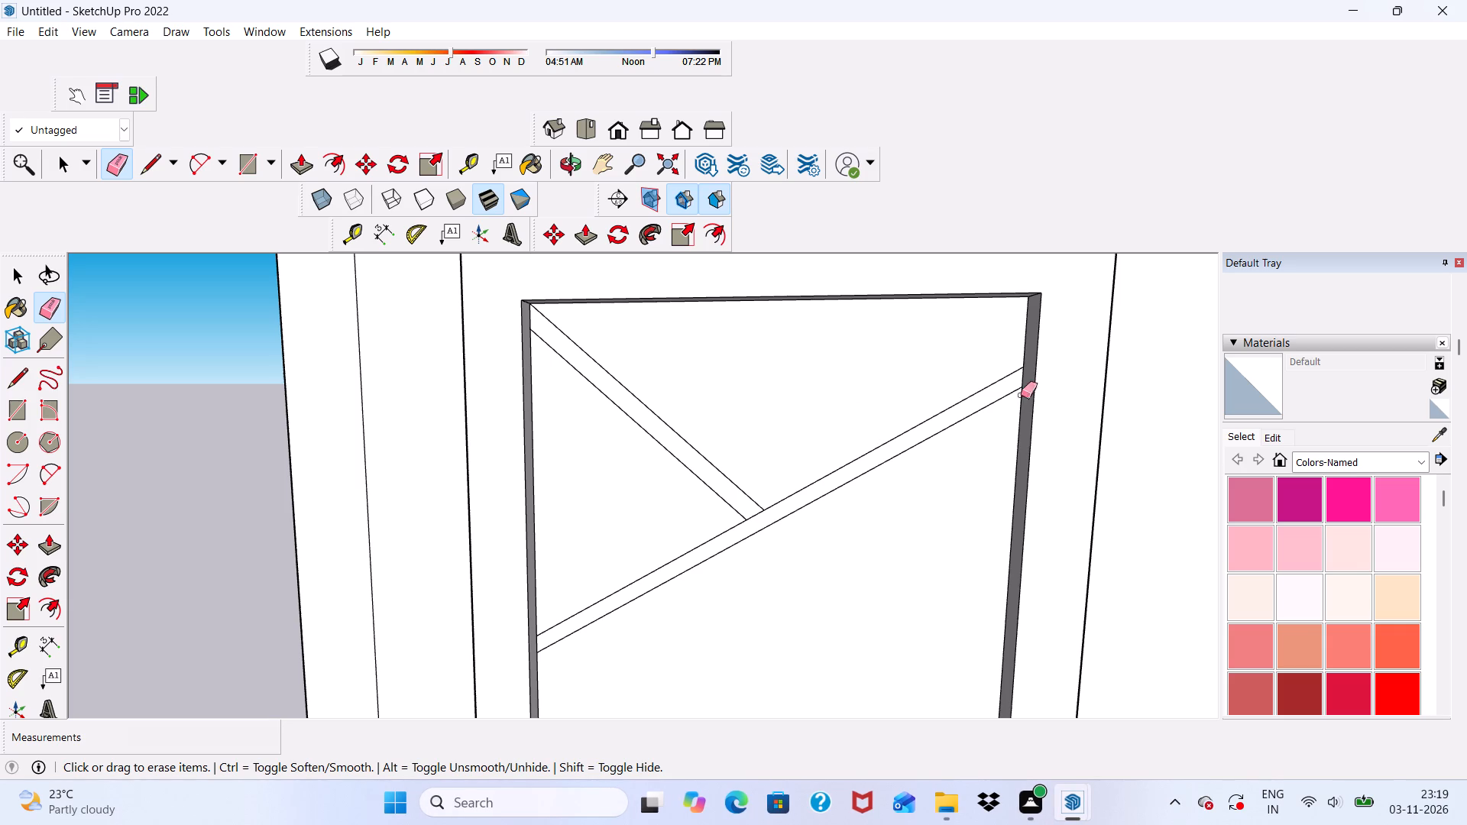
{"action": "scroll", "coordinate": [653, 506], "scroll_direction": "down", "scroll_amount": 13}
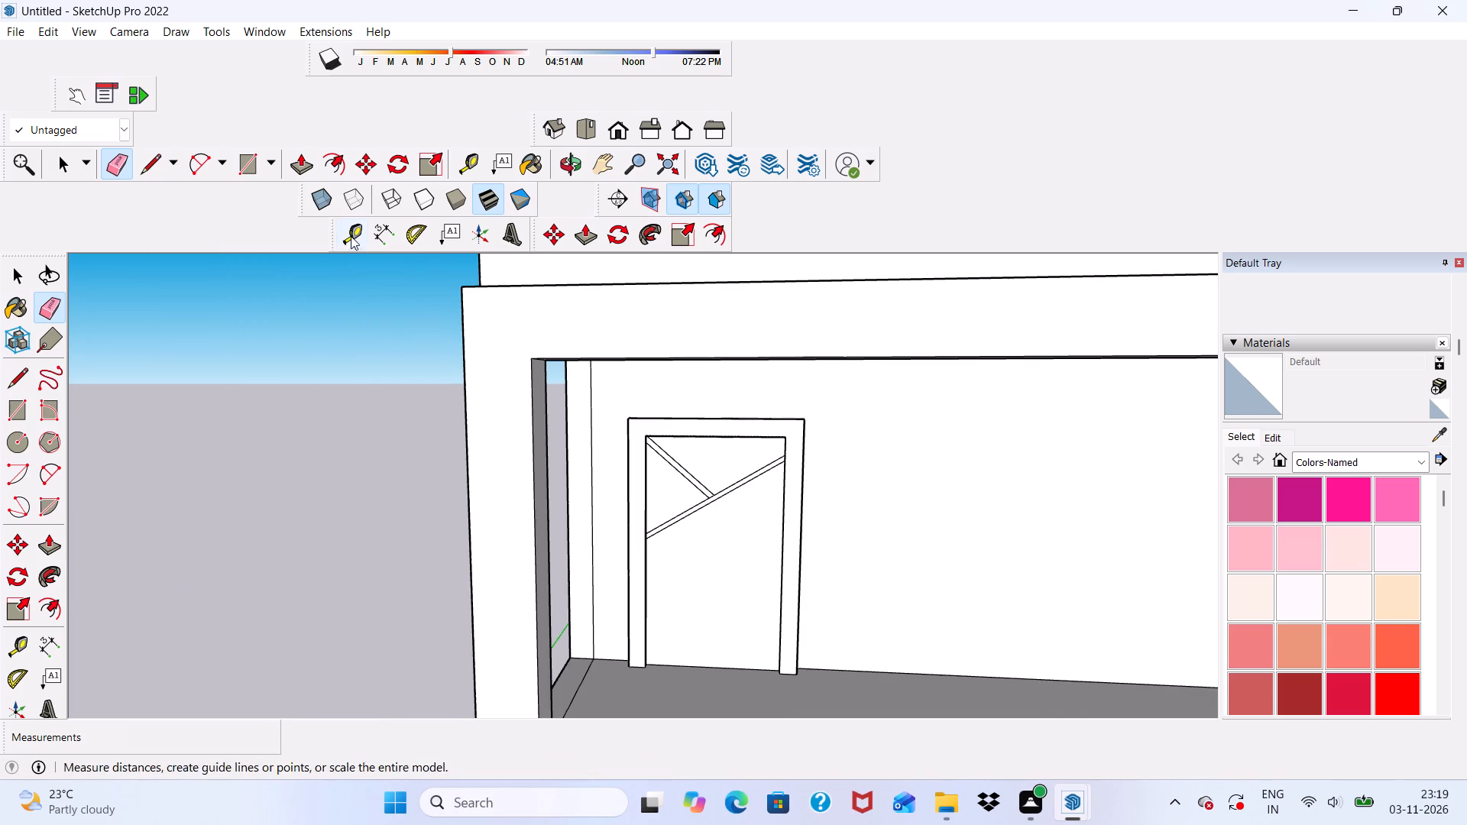
{"action": "left_click", "coordinate": [159, 160]}
{"action": "middle_click_drag", "start_coordinate": [764, 632], "coordinate": [743, 668]}
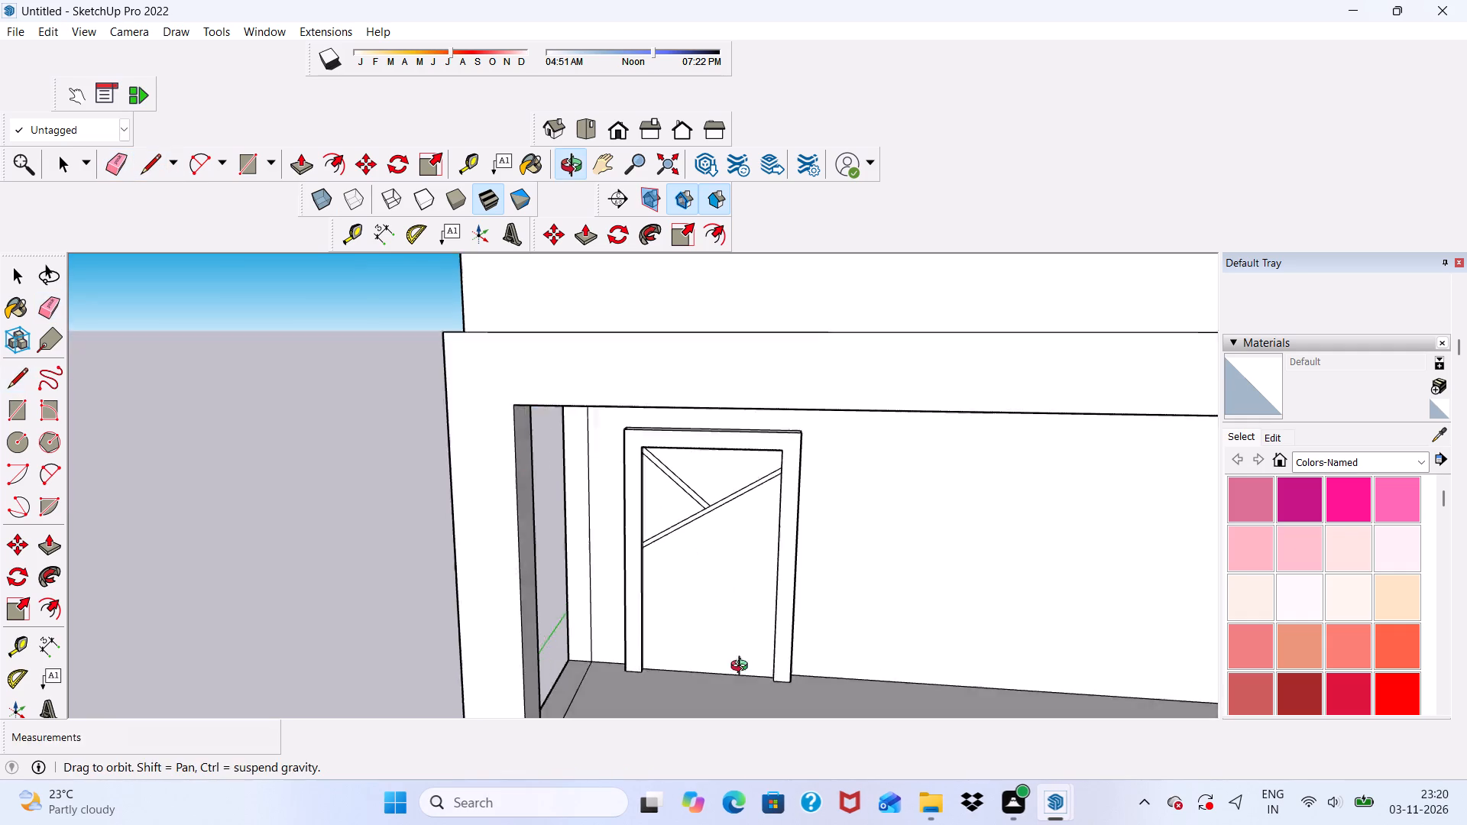
{"action": "middle_click_drag", "start_coordinate": [743, 668], "coordinate": [708, 710]}
{"action": "scroll", "coordinate": [664, 619], "scroll_direction": "up", "scroll_amount": 4}
{"action": "scroll", "coordinate": [660, 583], "scroll_direction": "down", "scroll_amount": 1}
{"action": "middle_click_drag", "start_coordinate": [660, 583], "coordinate": [649, 509]}
{"action": "scroll", "coordinate": [637, 531], "scroll_direction": "up", "scroll_amount": 13}
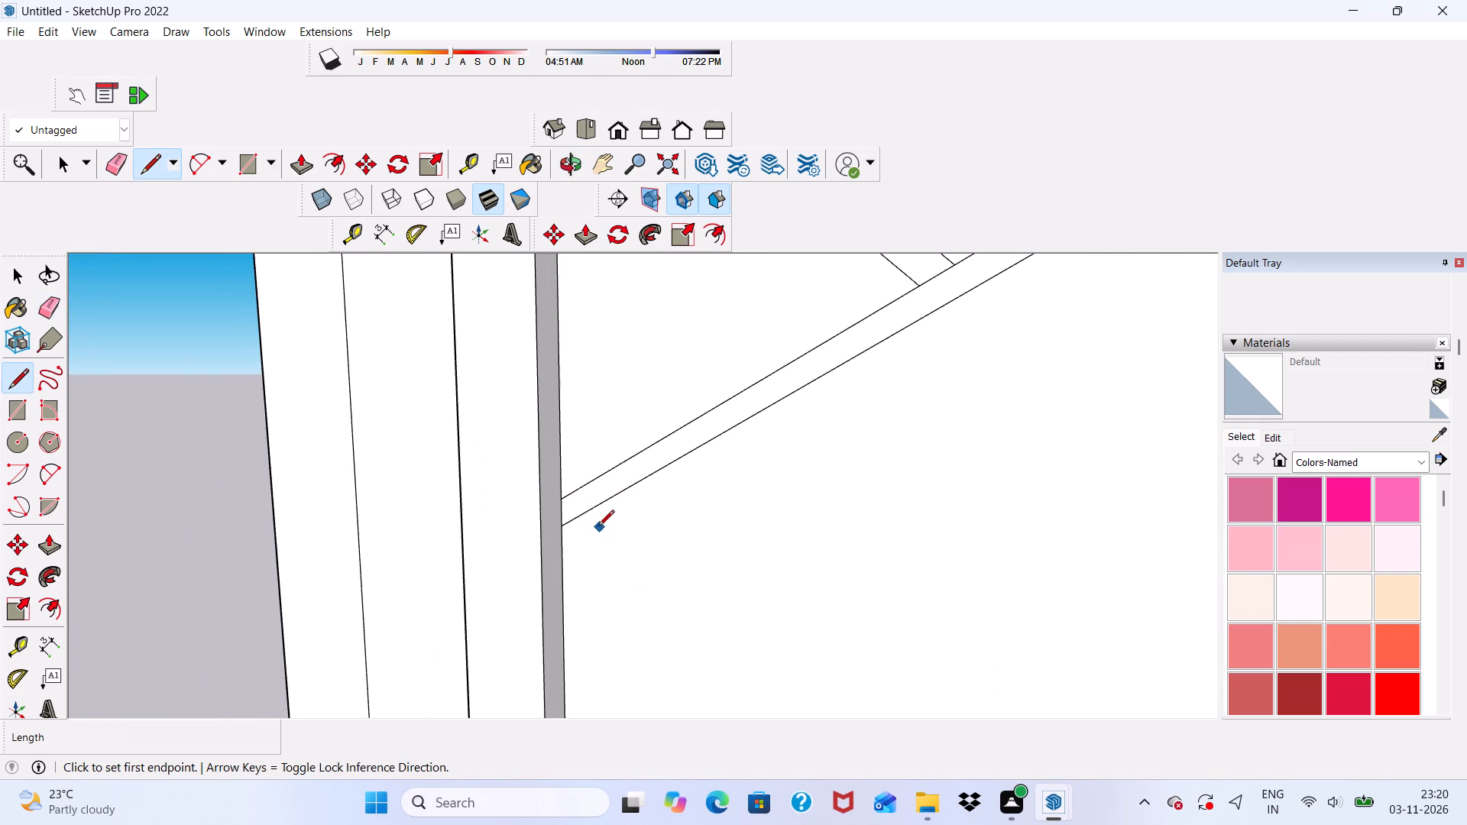
{"action": "left_click", "coordinate": [562, 529]}
{"action": "scroll", "coordinate": [592, 541], "scroll_direction": "down", "scroll_amount": 5}
{"action": "scroll", "coordinate": [750, 493], "scroll_direction": "down", "scroll_amount": 8}
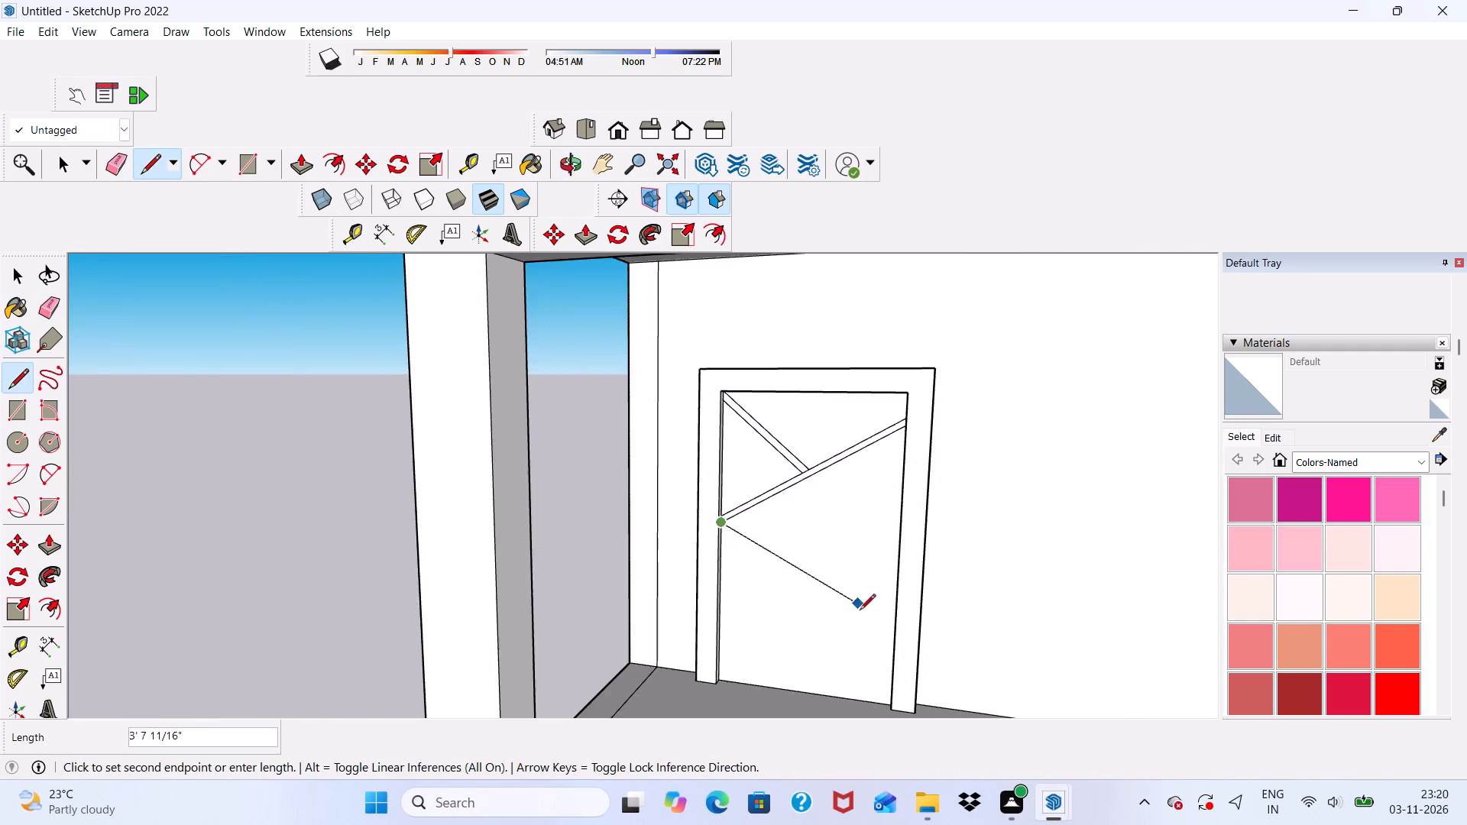
{"action": "scroll", "coordinate": [860, 611], "scroll_direction": "down", "scroll_amount": 5}
{"action": "middle_click_drag", "start_coordinate": [825, 539], "coordinate": [915, 501]}
{"action": "scroll", "coordinate": [918, 628], "scroll_direction": "up", "scroll_amount": 11}
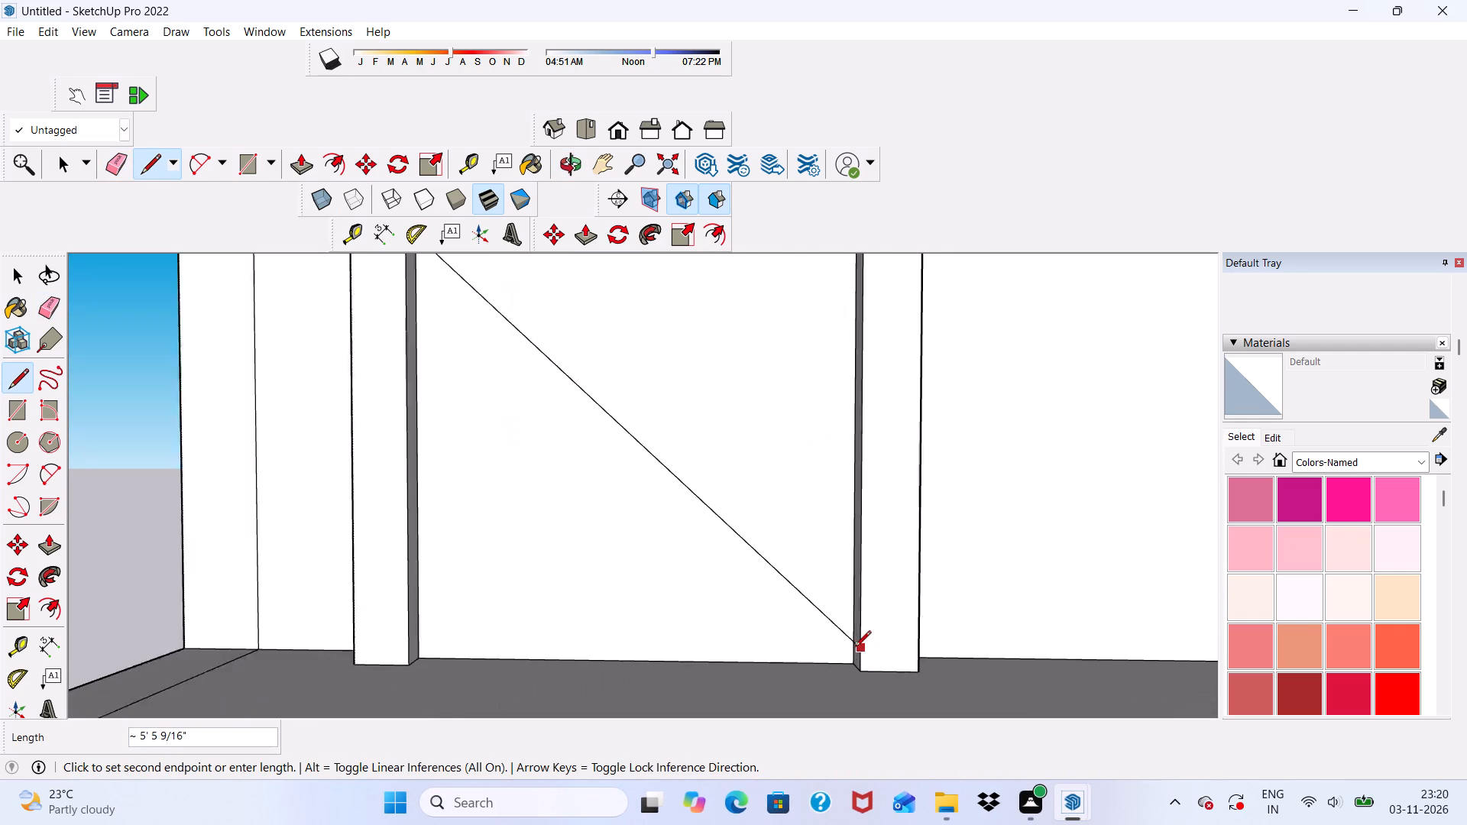
{"action": "scroll", "coordinate": [855, 648], "scroll_direction": "up", "scroll_amount": 10}
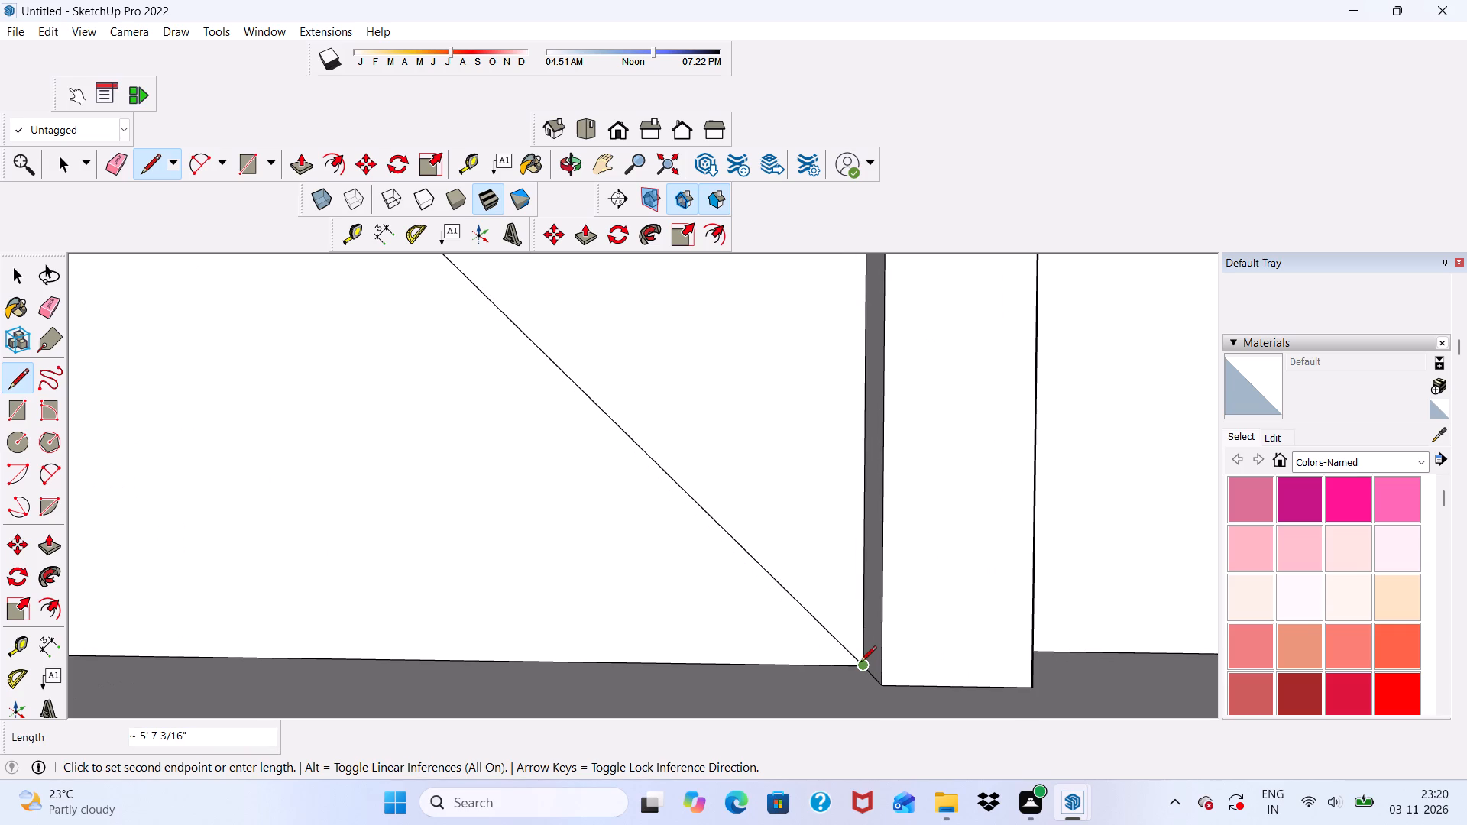
{"action": "left_click", "coordinate": [860, 663]}
Copy the lower diagonal line about 2 1/8" to the left with Move to form a third narrow strip.
{"action": "scroll", "coordinate": [835, 594], "scroll_direction": "down", "scroll_amount": 17}
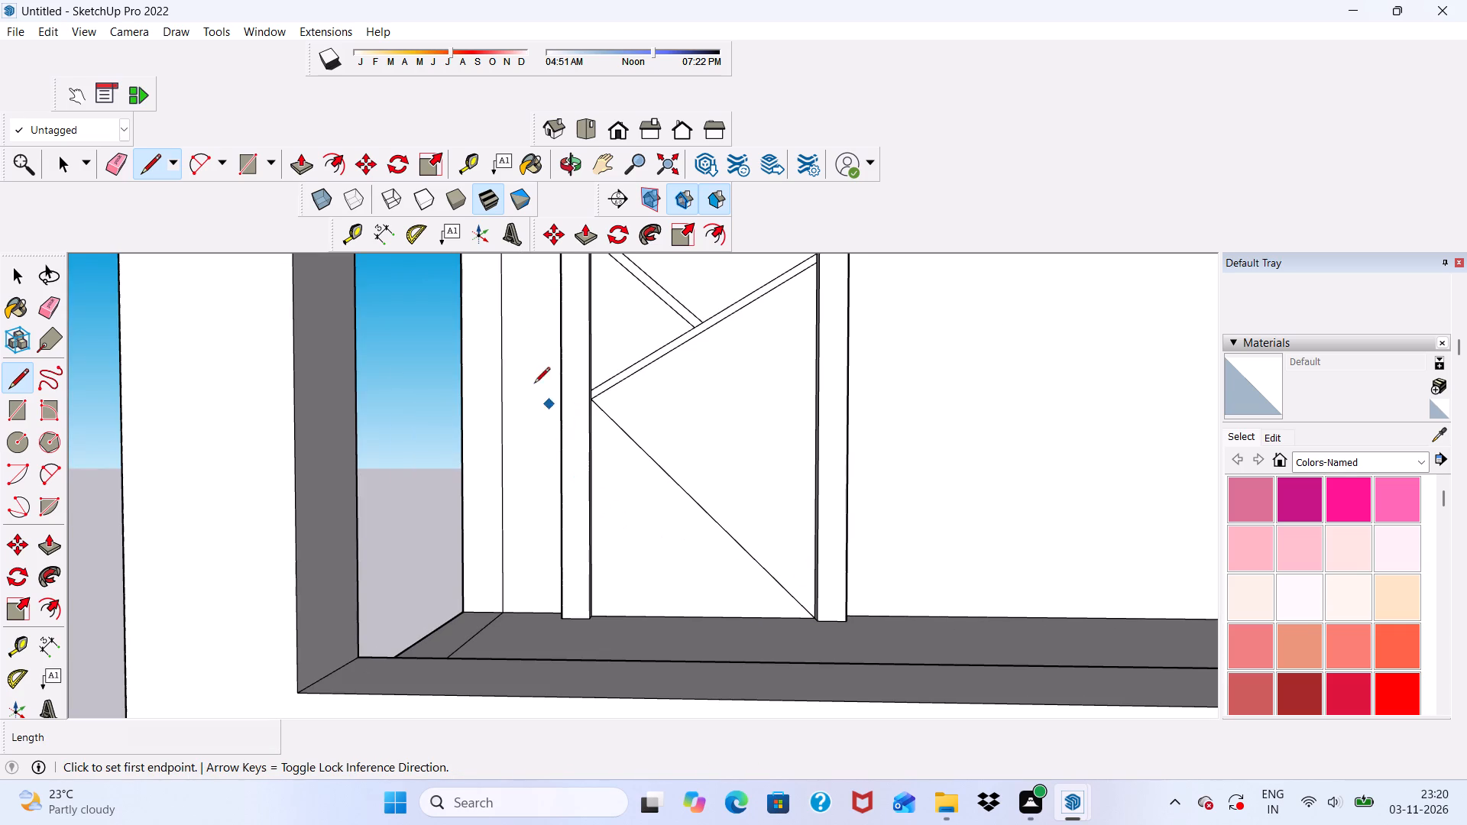
{"action": "left_click", "coordinate": [358, 164]}
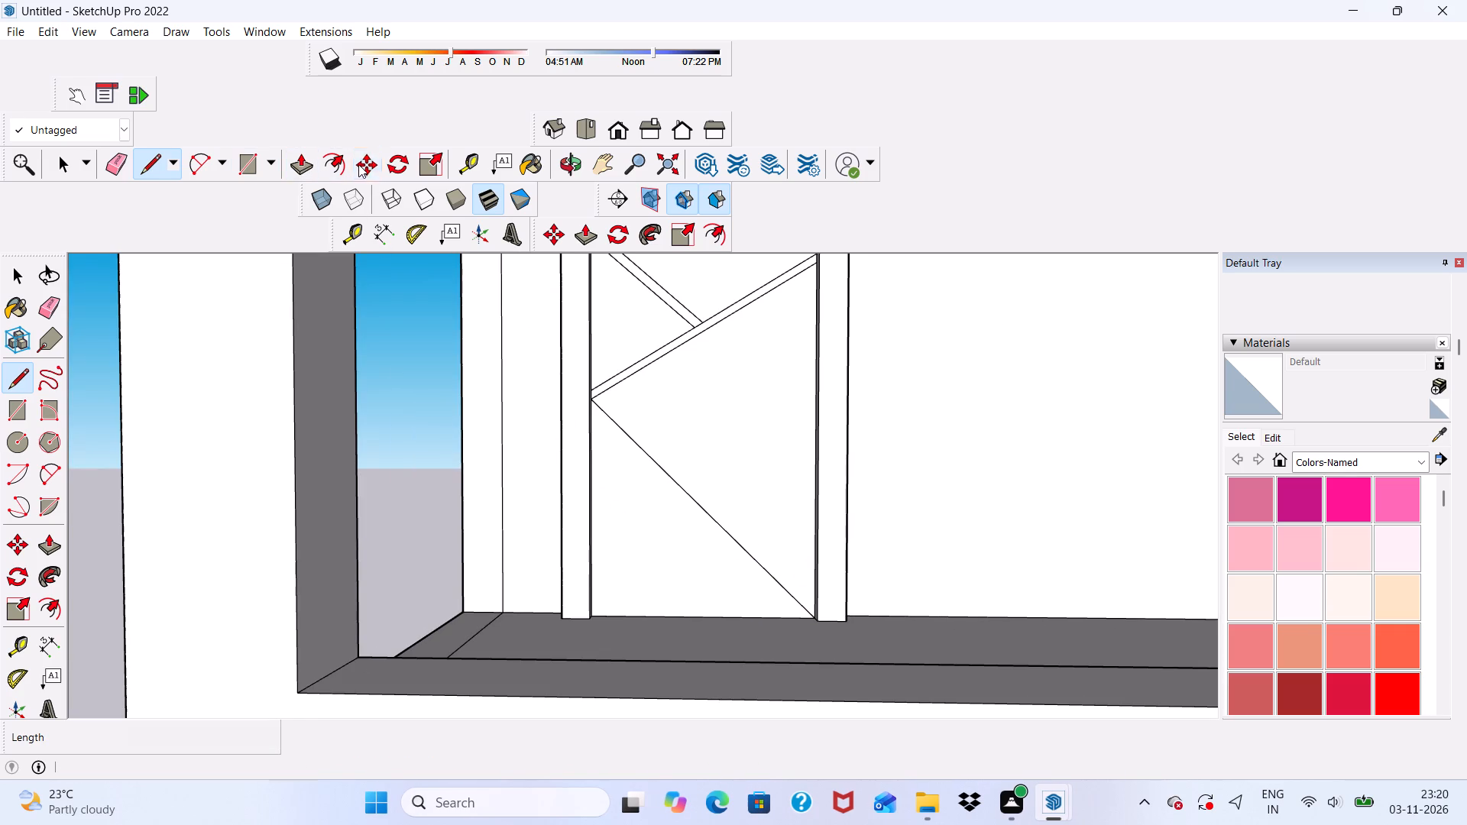
{"action": "left_click", "coordinate": [692, 505]}
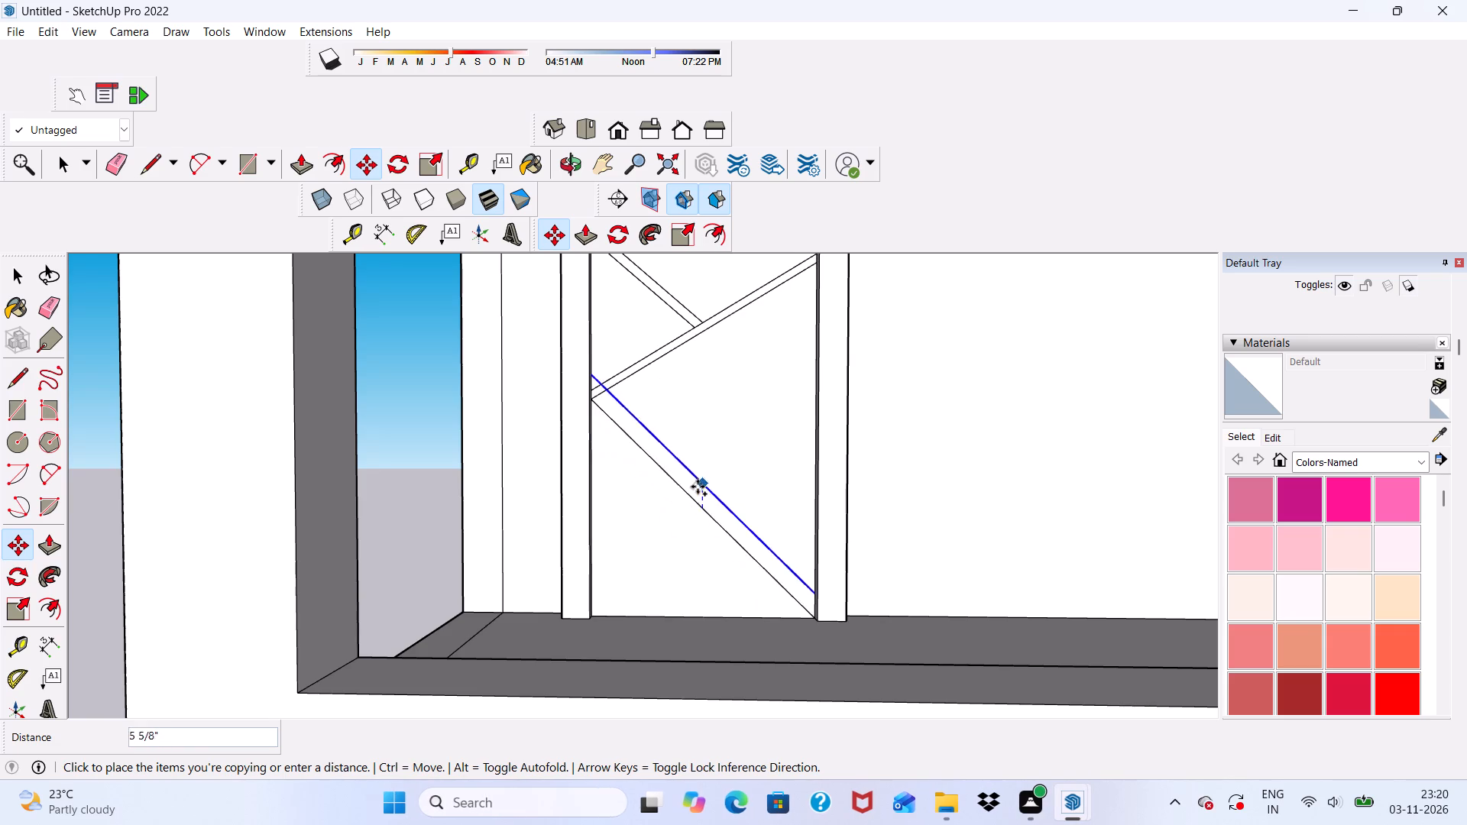
{"action": "scroll", "coordinate": [712, 511], "scroll_direction": "up", "scroll_amount": 6}
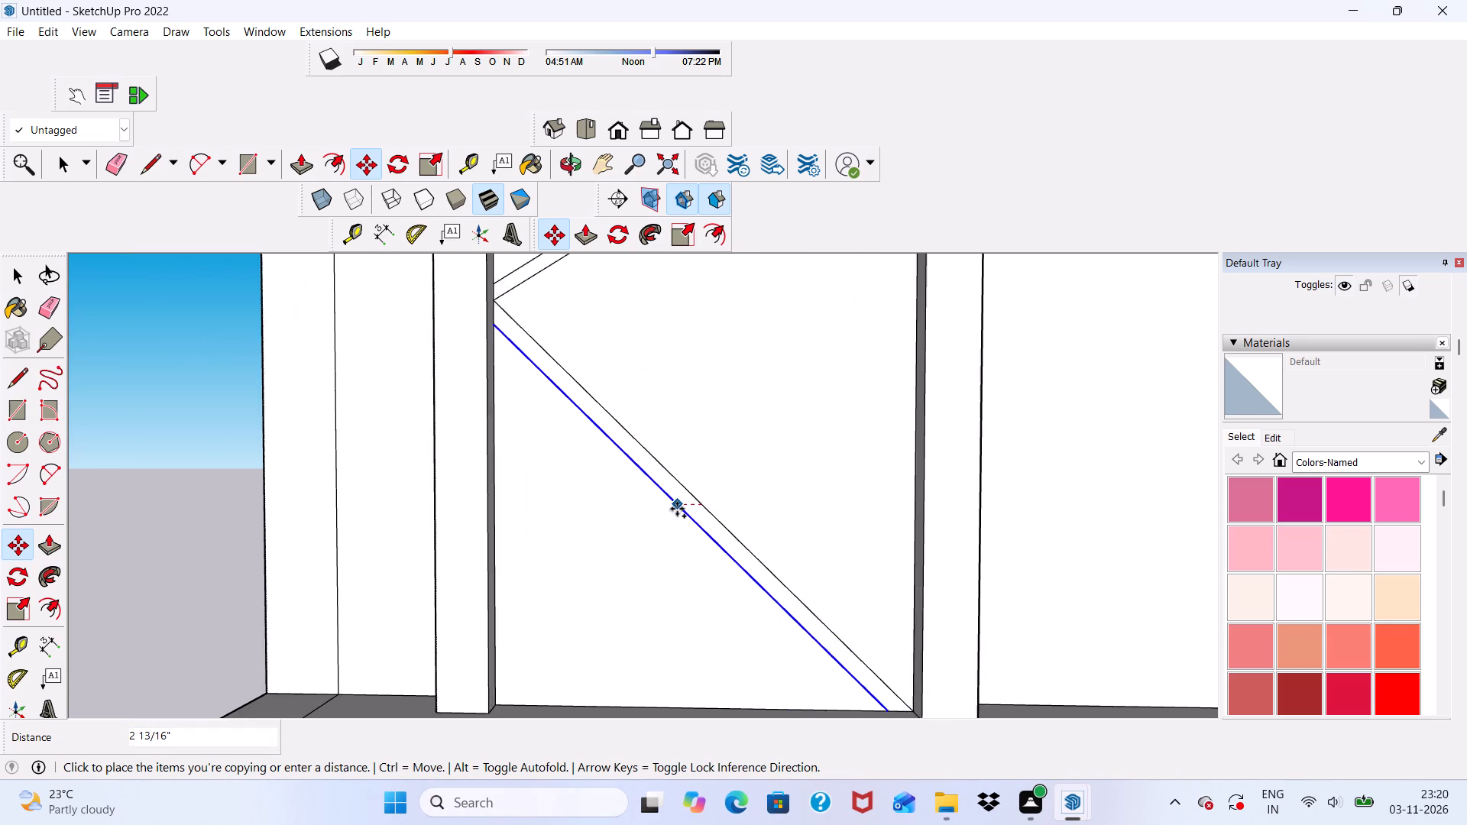
{"action": "scroll", "coordinate": [677, 509], "scroll_direction": "up", "scroll_amount": 1}
{"action": "scroll", "coordinate": [679, 498], "scroll_direction": "down", "scroll_amount": 9}
{"action": "scroll", "coordinate": [669, 490], "scroll_direction": "up", "scroll_amount": 3}
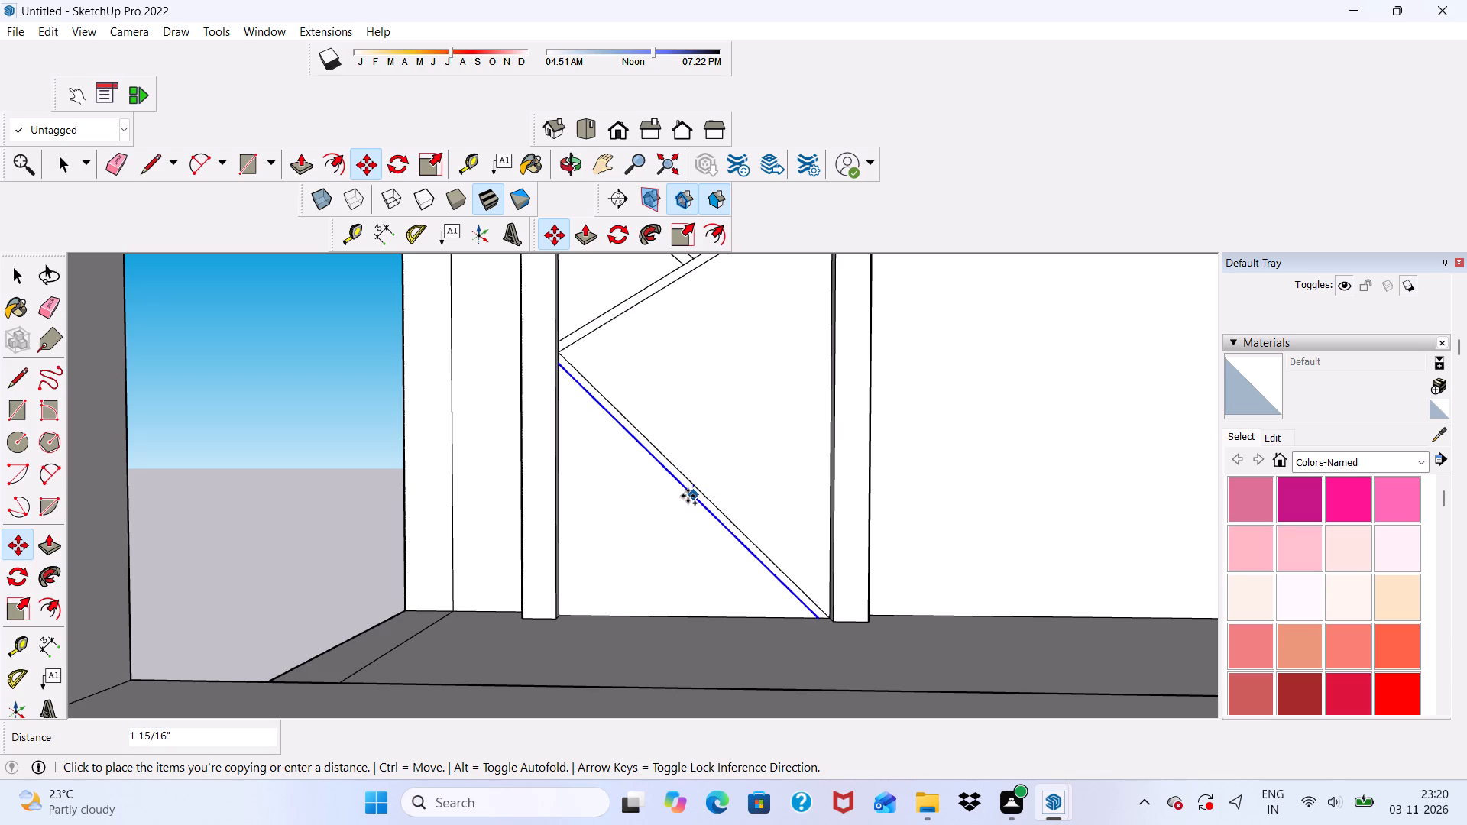
{"action": "scroll", "coordinate": [684, 497], "scroll_direction": "up", "scroll_amount": 3}
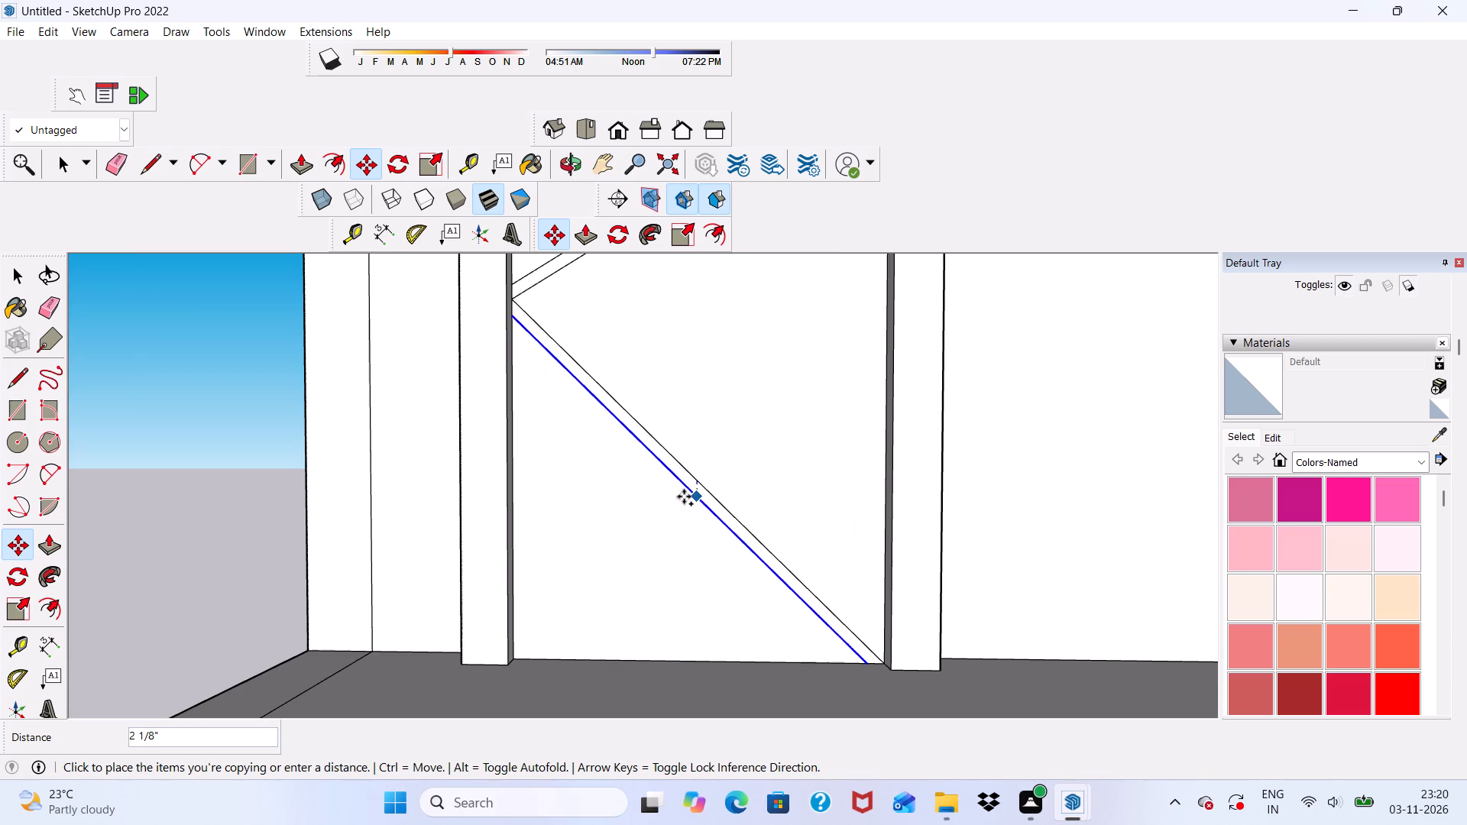
{"action": "left_click", "coordinate": [684, 497]}
Draw a line about 2' 7 1/16" long from the lower strip's upper edge up to the door panel's right inner edge.
{"action": "scroll", "coordinate": [669, 509], "scroll_direction": "down", "scroll_amount": 10}
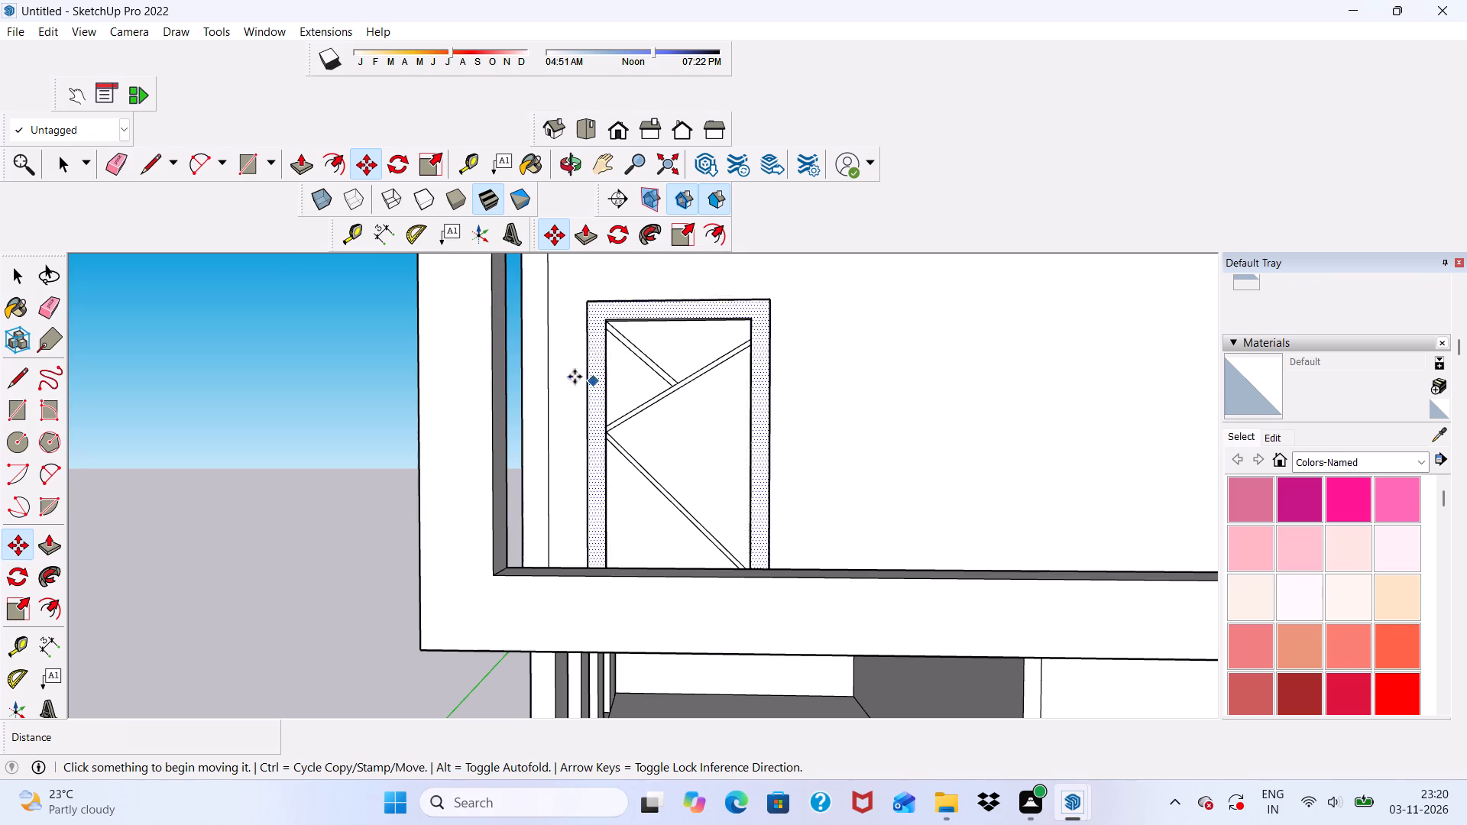
{"action": "left_click", "coordinate": [151, 164]}
{"action": "middle_click_drag", "start_coordinate": [423, 410], "coordinate": [484, 471]}
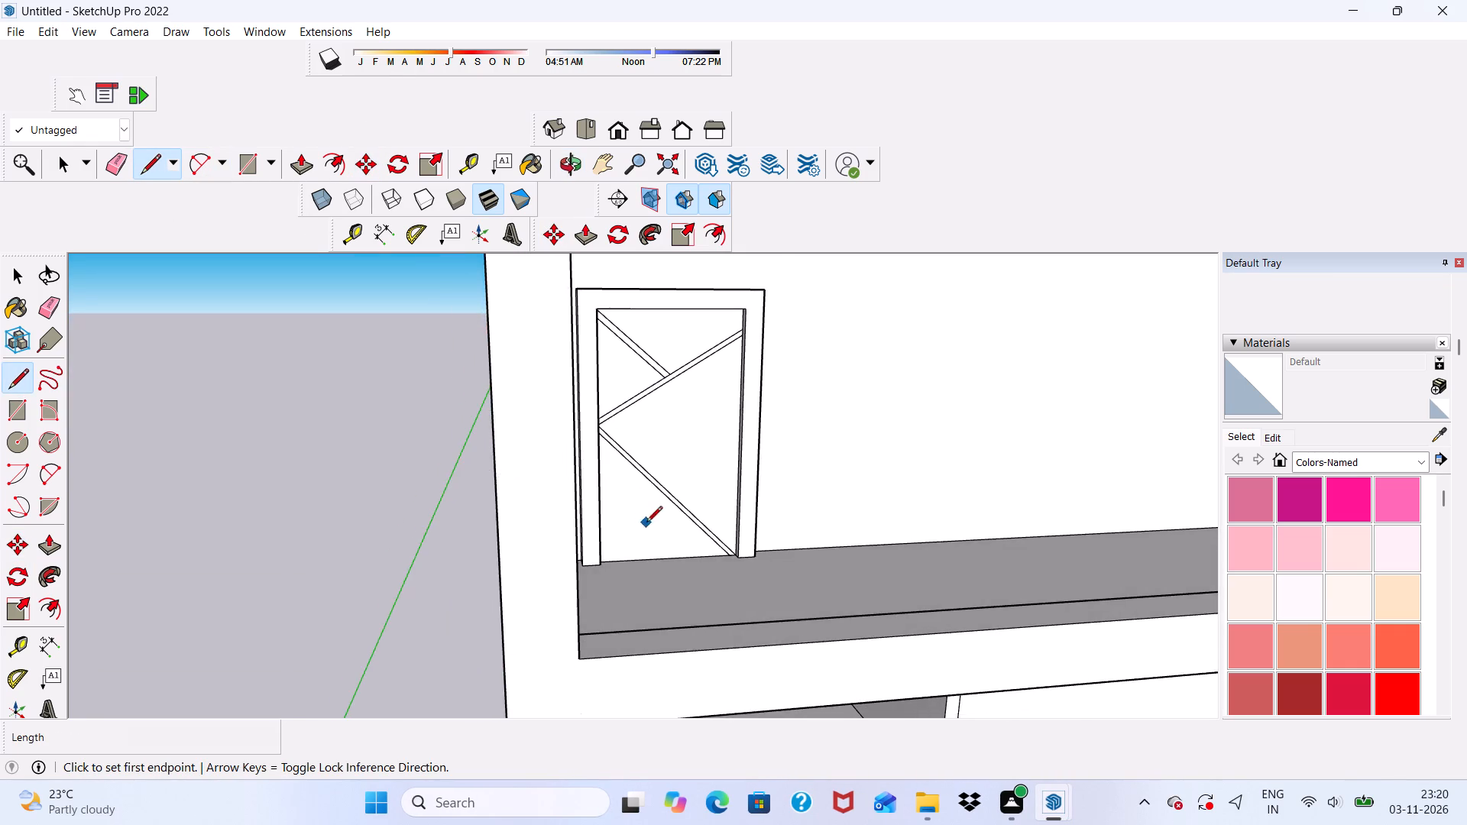
{"action": "scroll", "coordinate": [646, 523], "scroll_direction": "up", "scroll_amount": 5}
{"action": "scroll", "coordinate": [713, 499], "scroll_direction": "up", "scroll_amount": 4}
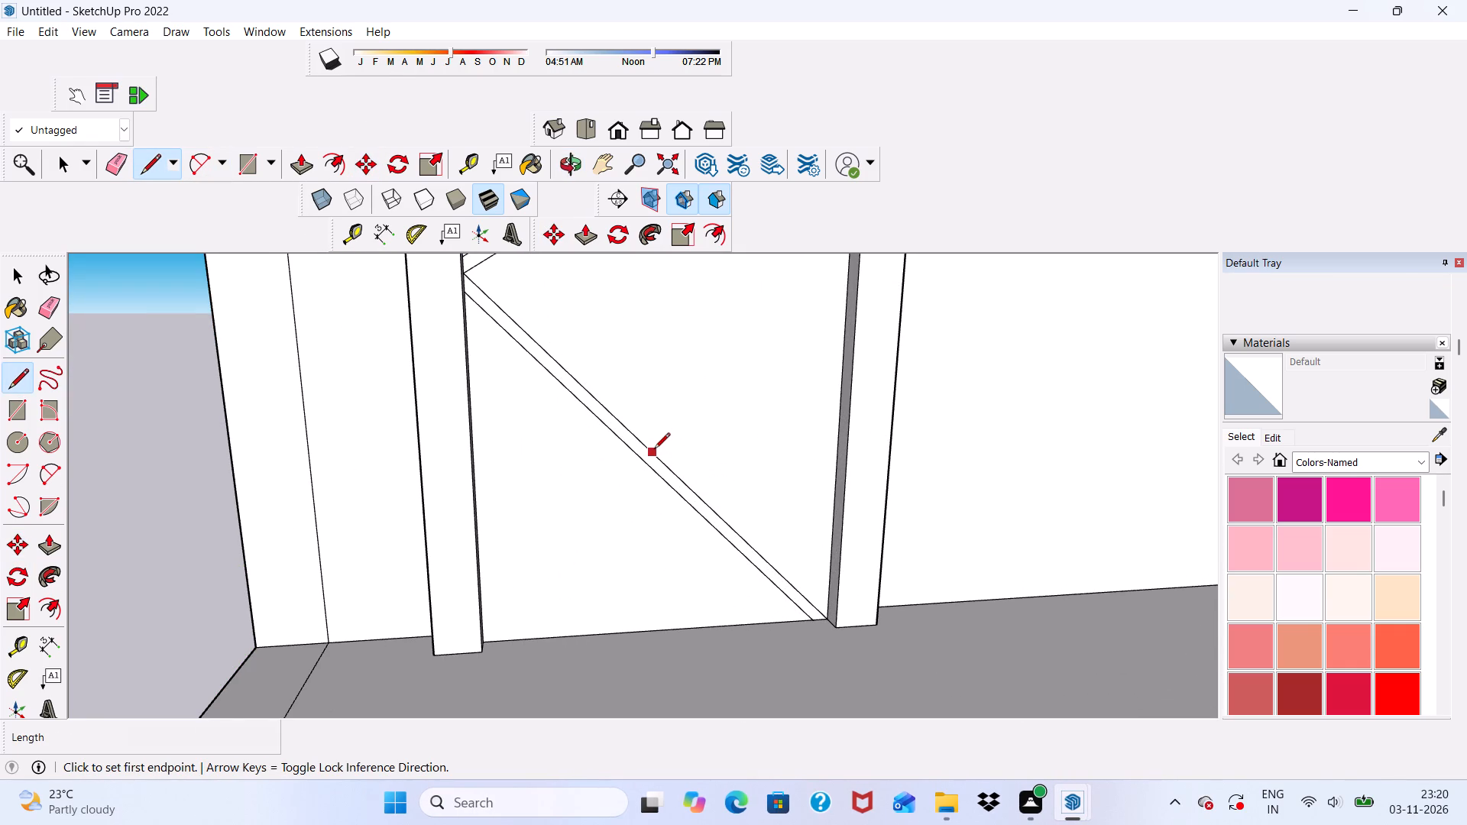
{"action": "left_click", "coordinate": [668, 464]}
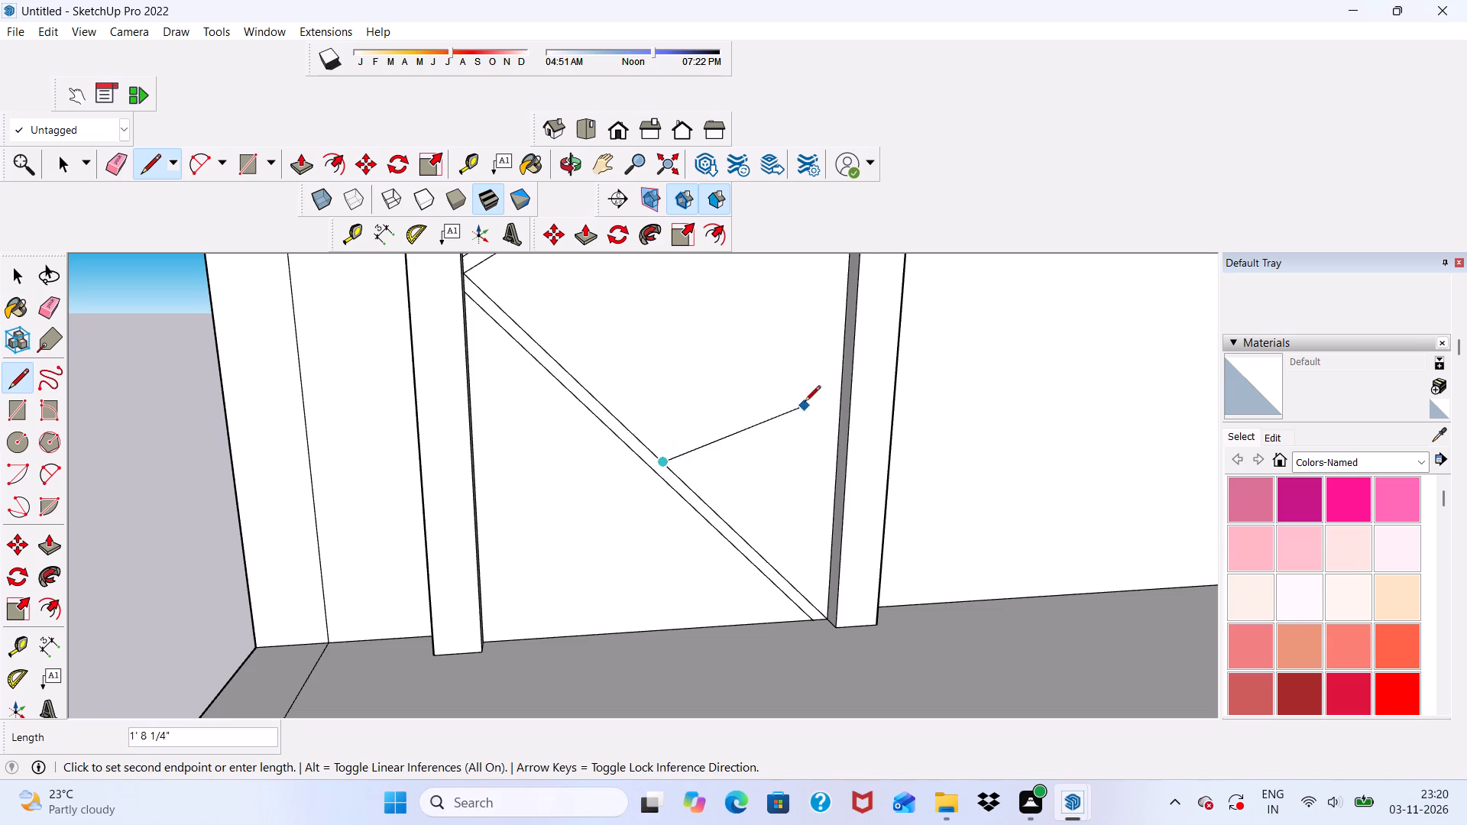
{"action": "scroll", "coordinate": [840, 317], "scroll_direction": "up", "scroll_amount": 16}
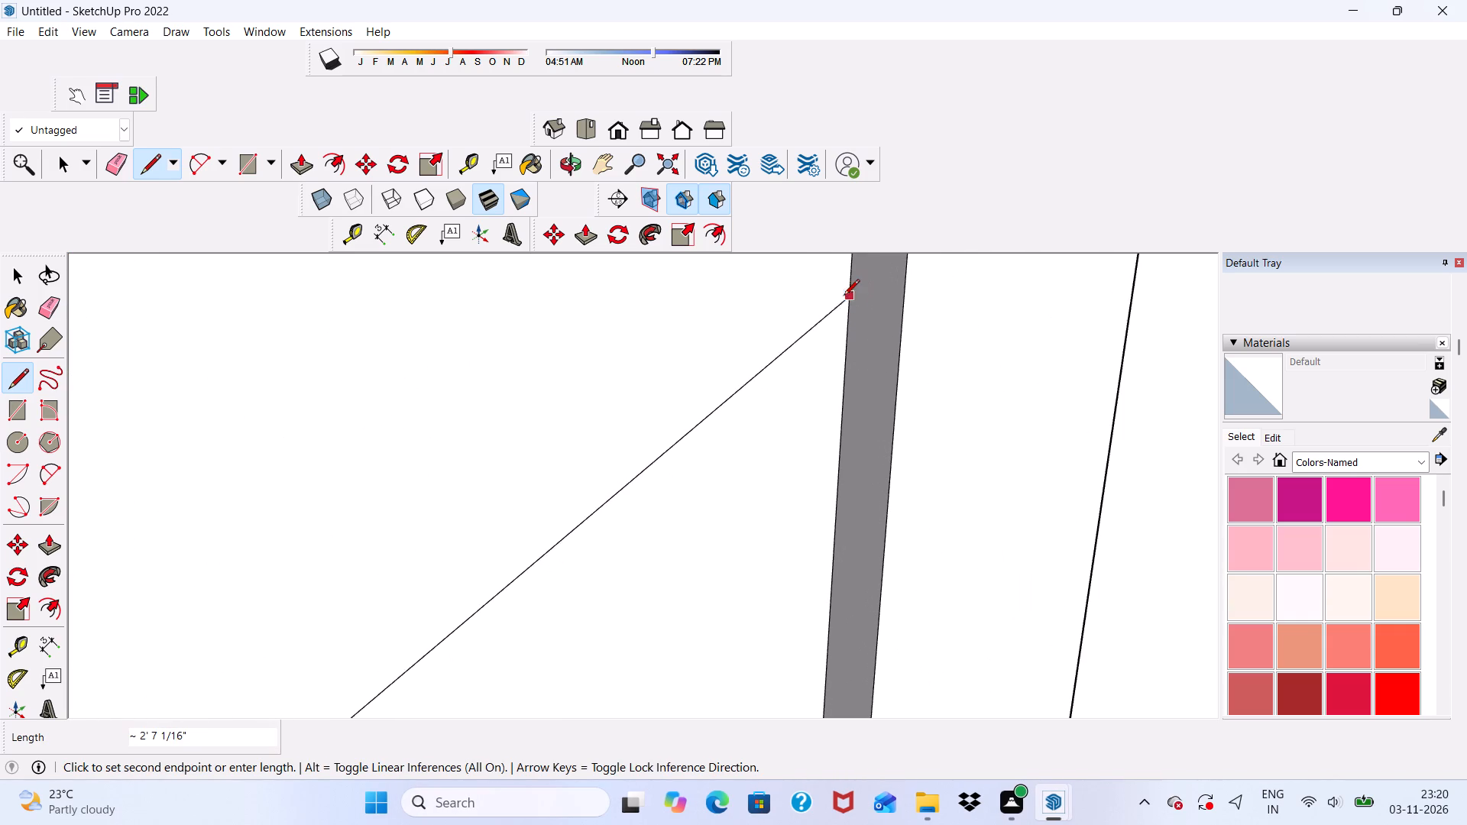
{"action": "left_click", "coordinate": [849, 293]}
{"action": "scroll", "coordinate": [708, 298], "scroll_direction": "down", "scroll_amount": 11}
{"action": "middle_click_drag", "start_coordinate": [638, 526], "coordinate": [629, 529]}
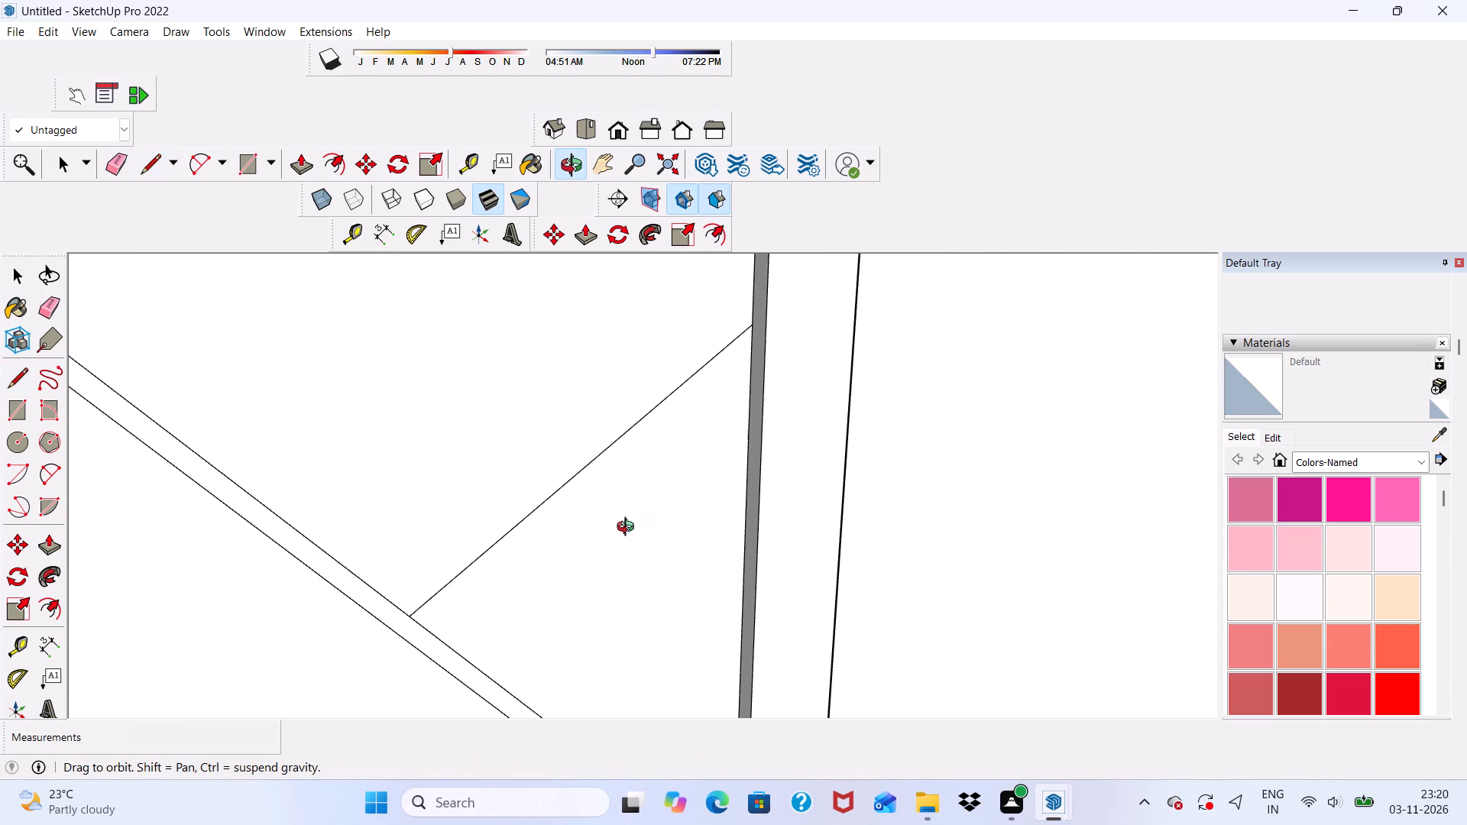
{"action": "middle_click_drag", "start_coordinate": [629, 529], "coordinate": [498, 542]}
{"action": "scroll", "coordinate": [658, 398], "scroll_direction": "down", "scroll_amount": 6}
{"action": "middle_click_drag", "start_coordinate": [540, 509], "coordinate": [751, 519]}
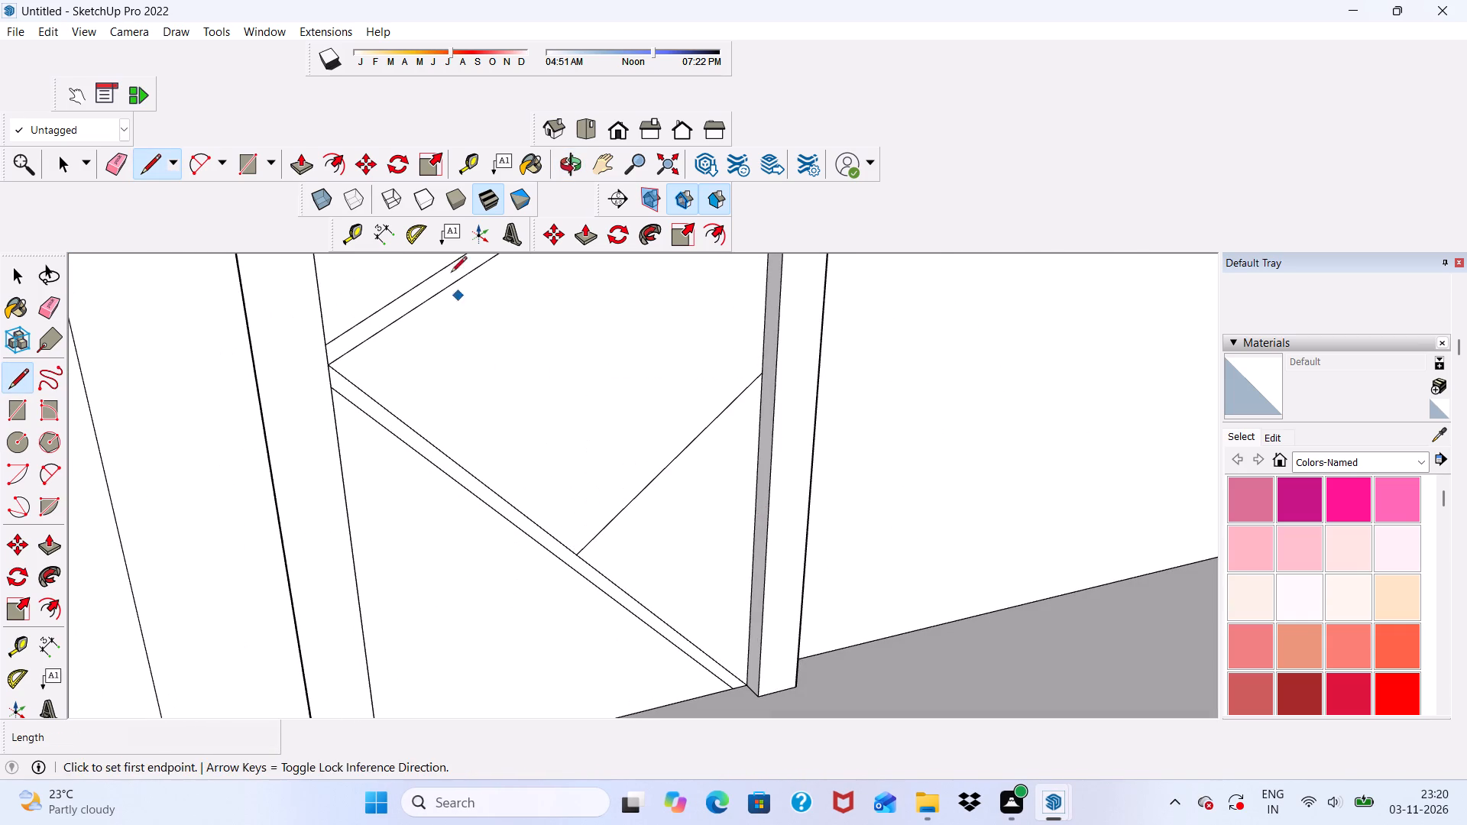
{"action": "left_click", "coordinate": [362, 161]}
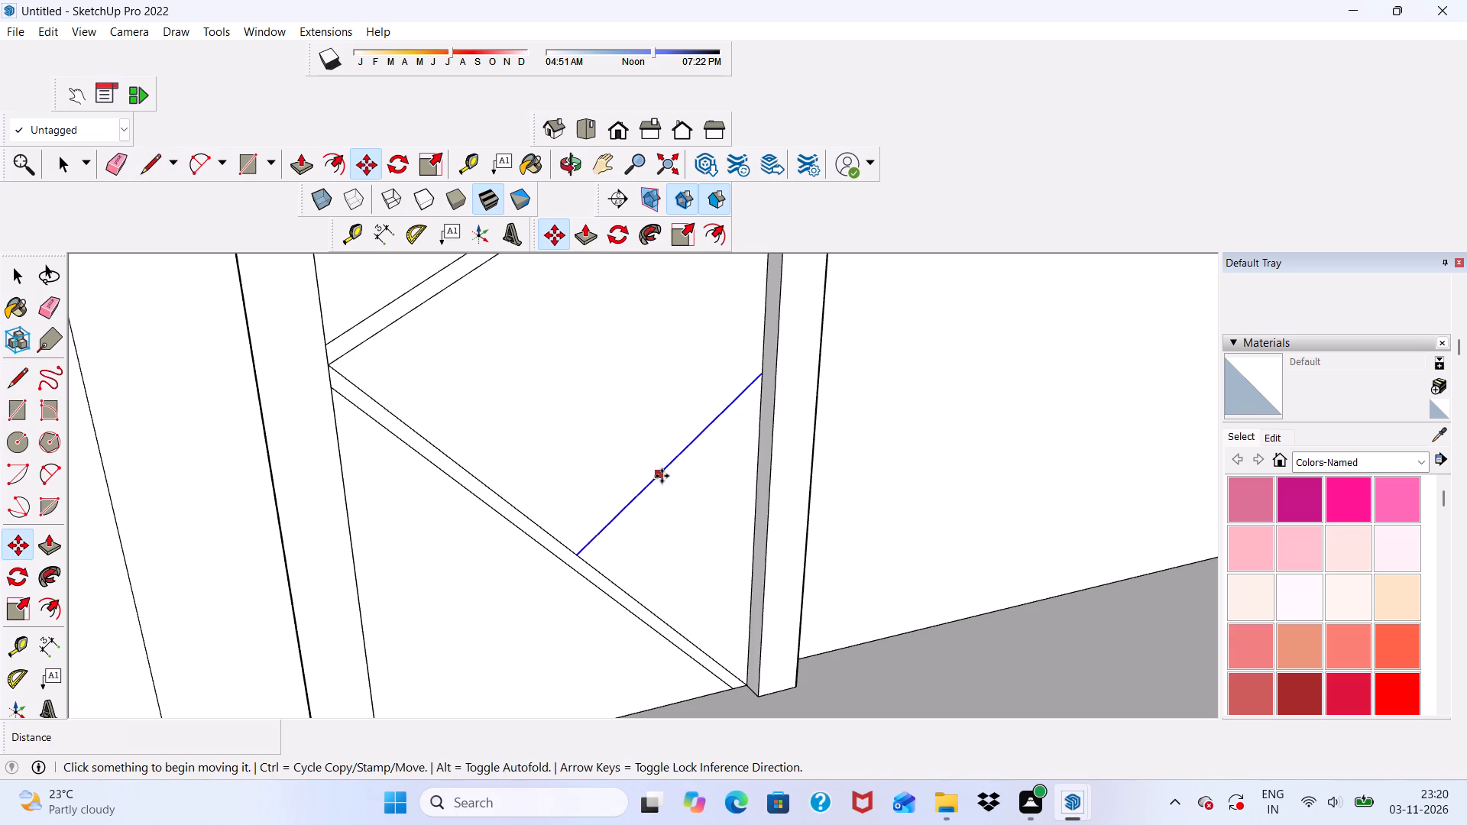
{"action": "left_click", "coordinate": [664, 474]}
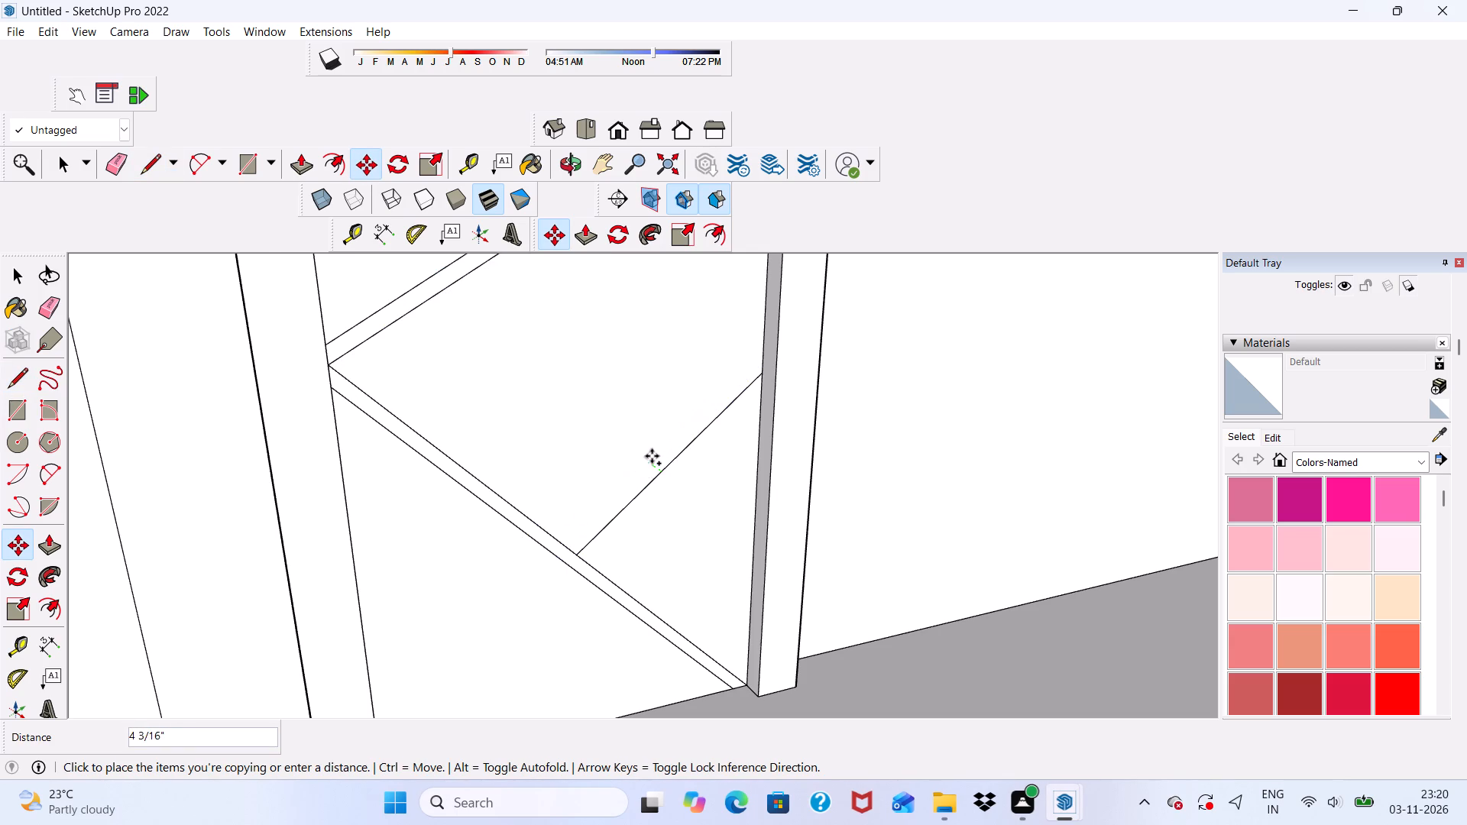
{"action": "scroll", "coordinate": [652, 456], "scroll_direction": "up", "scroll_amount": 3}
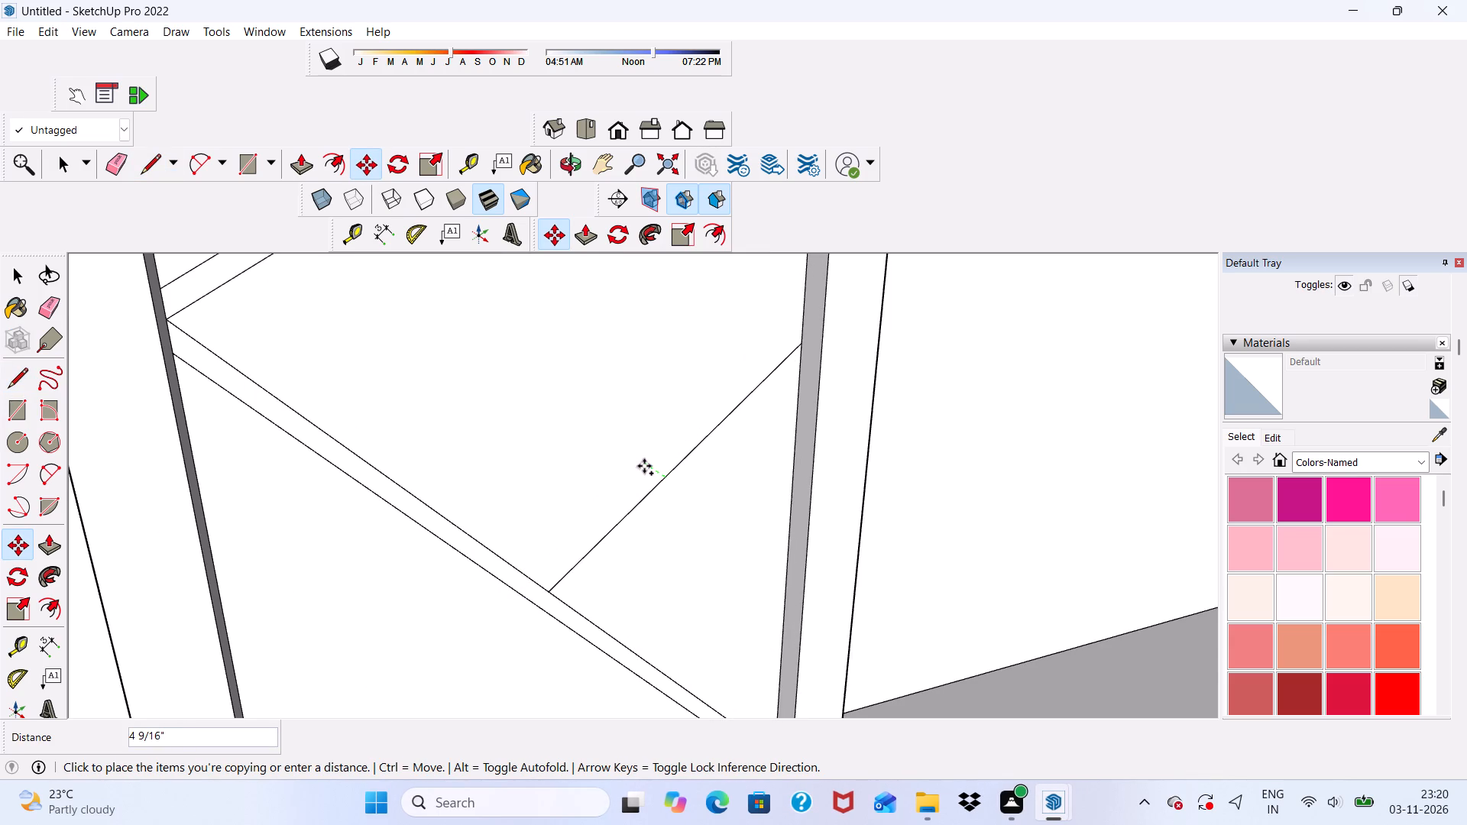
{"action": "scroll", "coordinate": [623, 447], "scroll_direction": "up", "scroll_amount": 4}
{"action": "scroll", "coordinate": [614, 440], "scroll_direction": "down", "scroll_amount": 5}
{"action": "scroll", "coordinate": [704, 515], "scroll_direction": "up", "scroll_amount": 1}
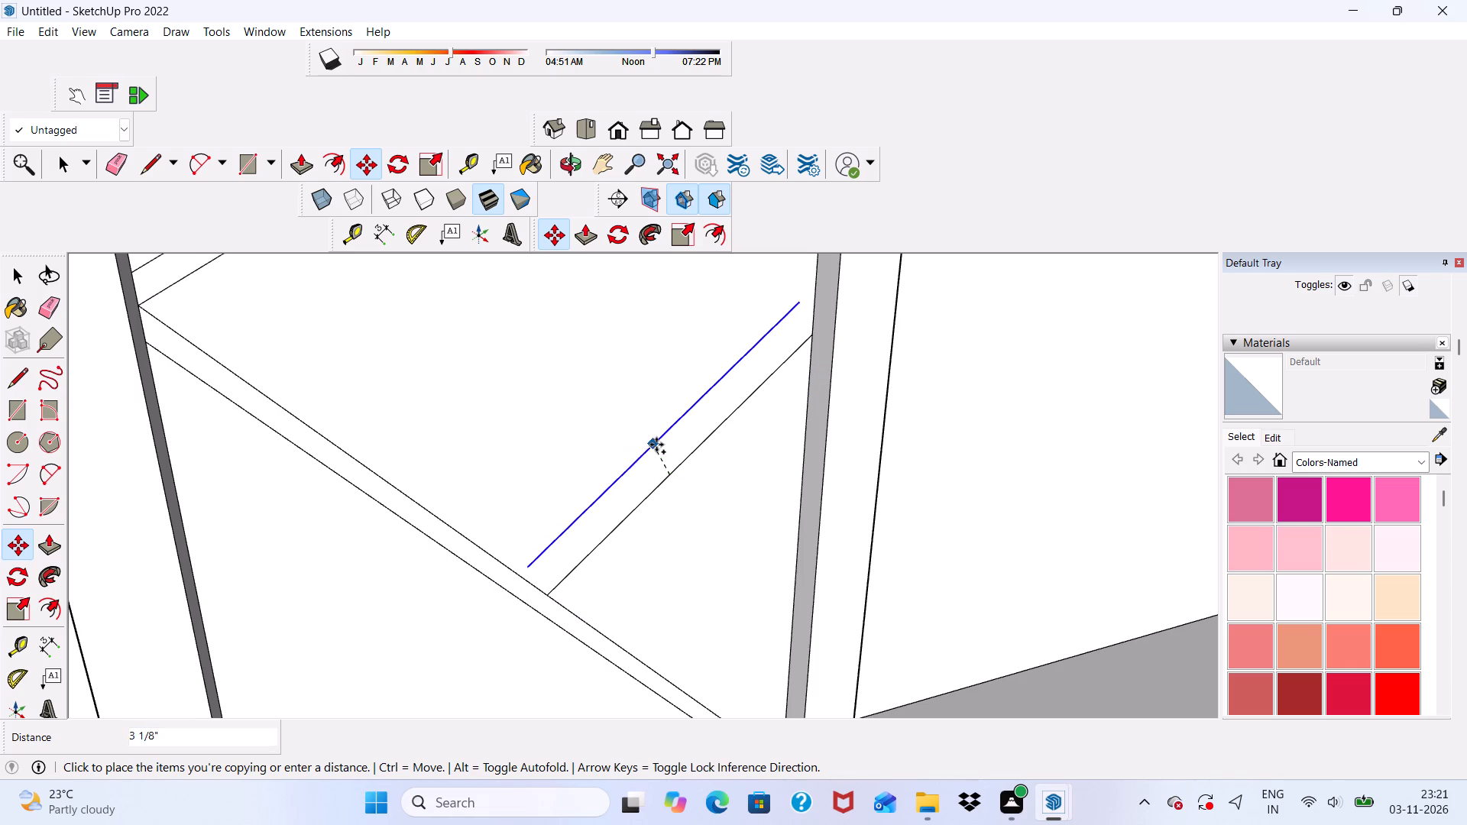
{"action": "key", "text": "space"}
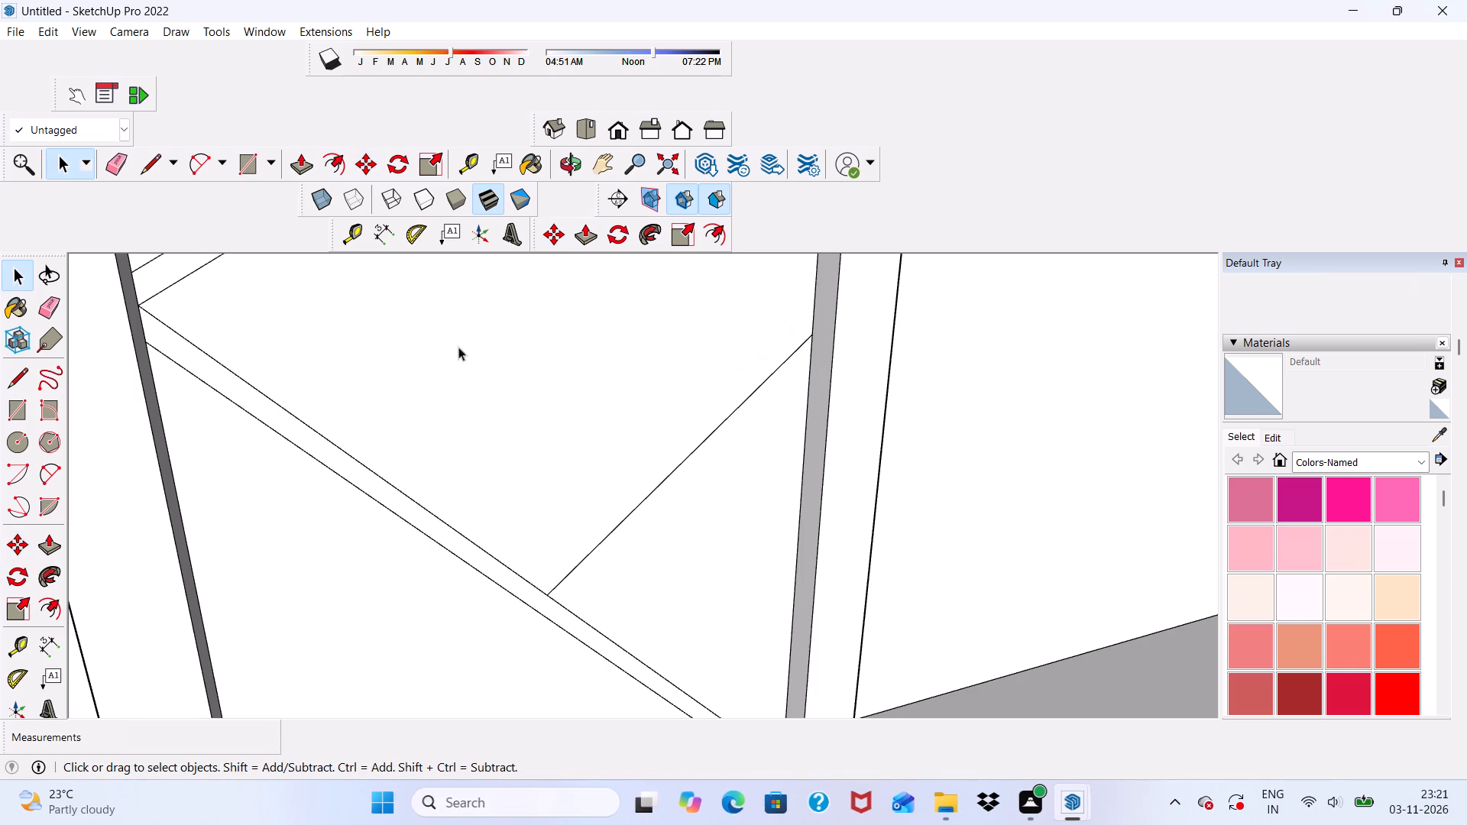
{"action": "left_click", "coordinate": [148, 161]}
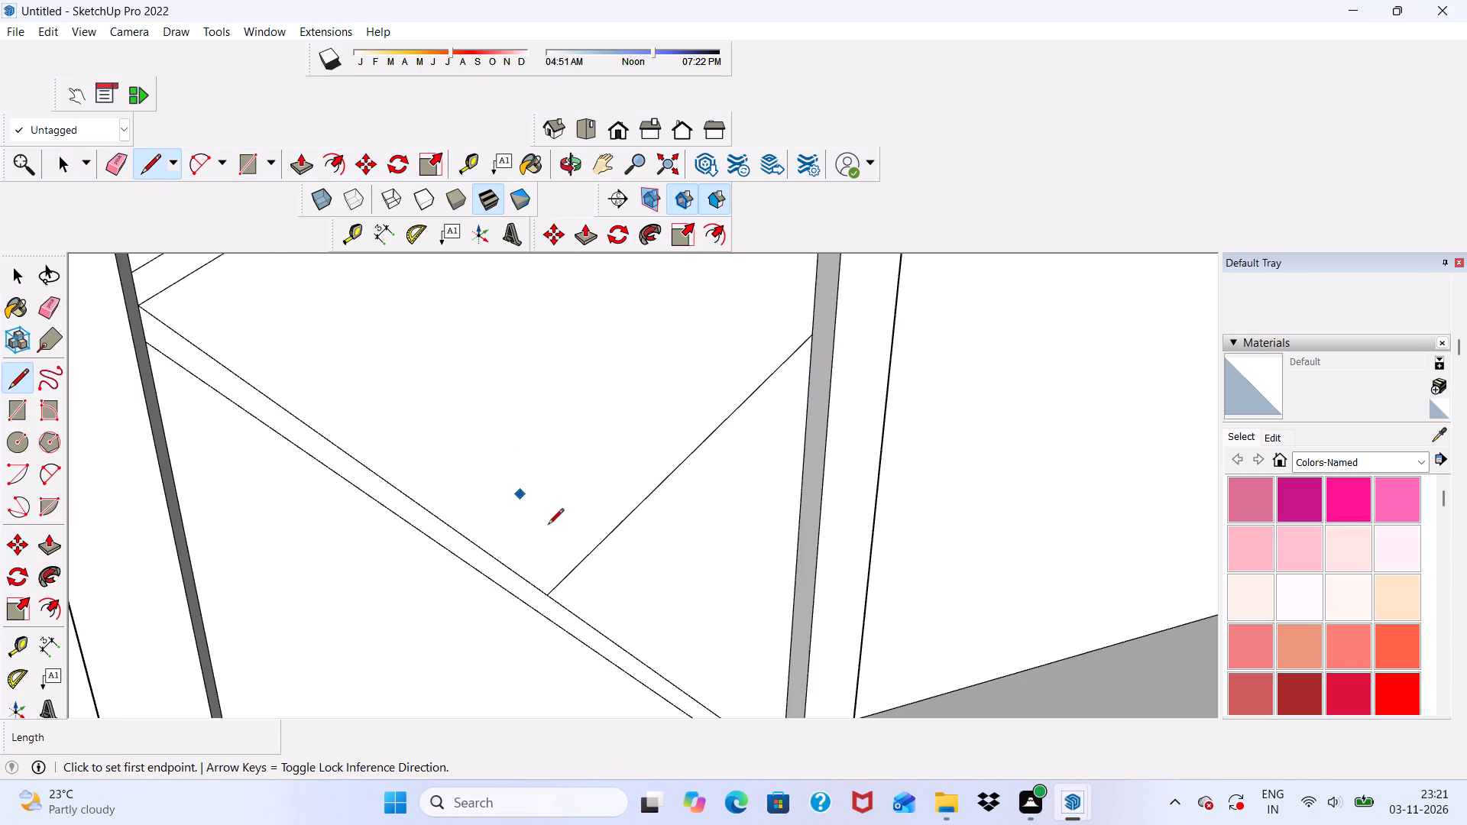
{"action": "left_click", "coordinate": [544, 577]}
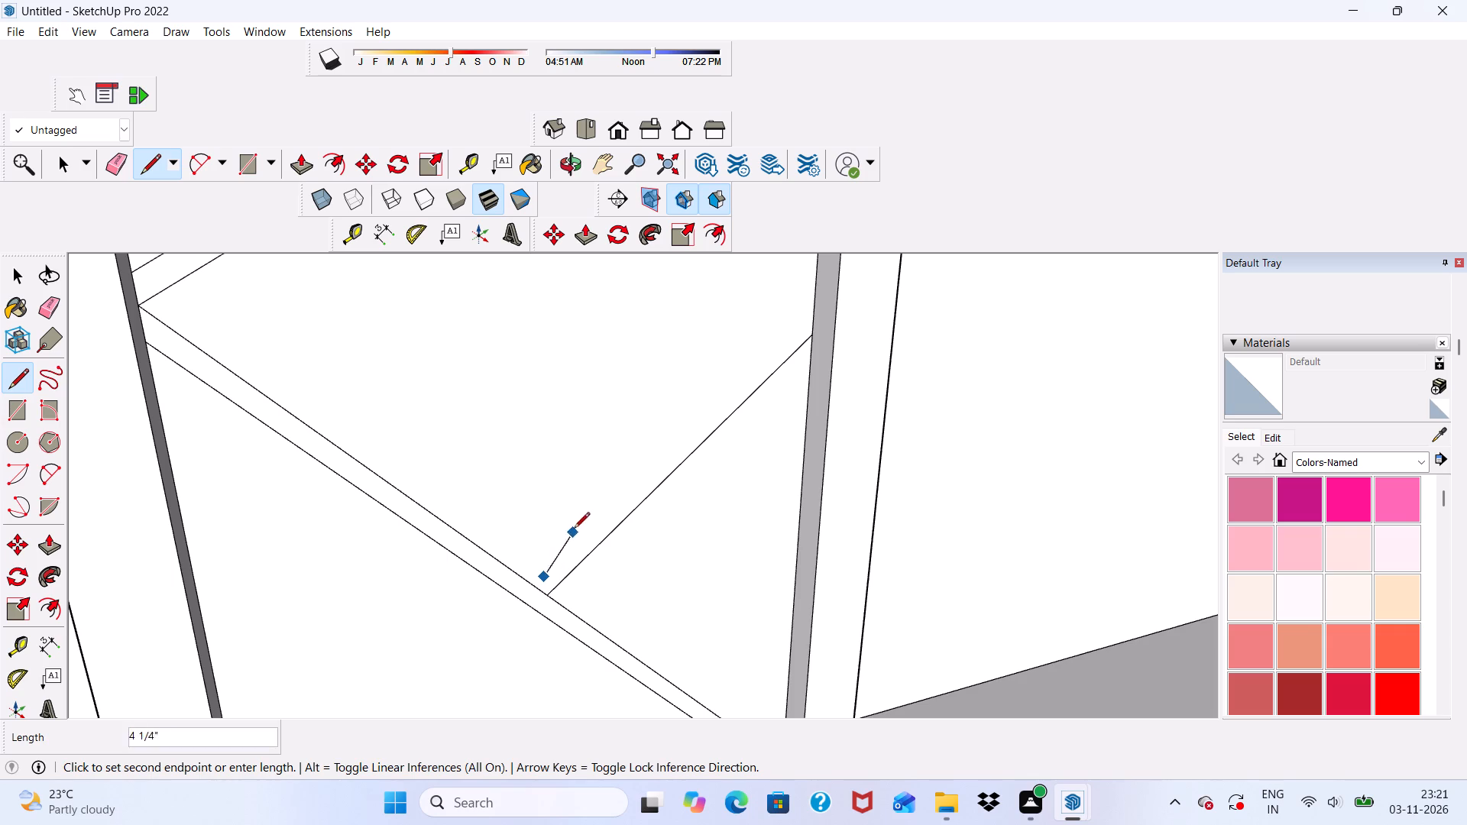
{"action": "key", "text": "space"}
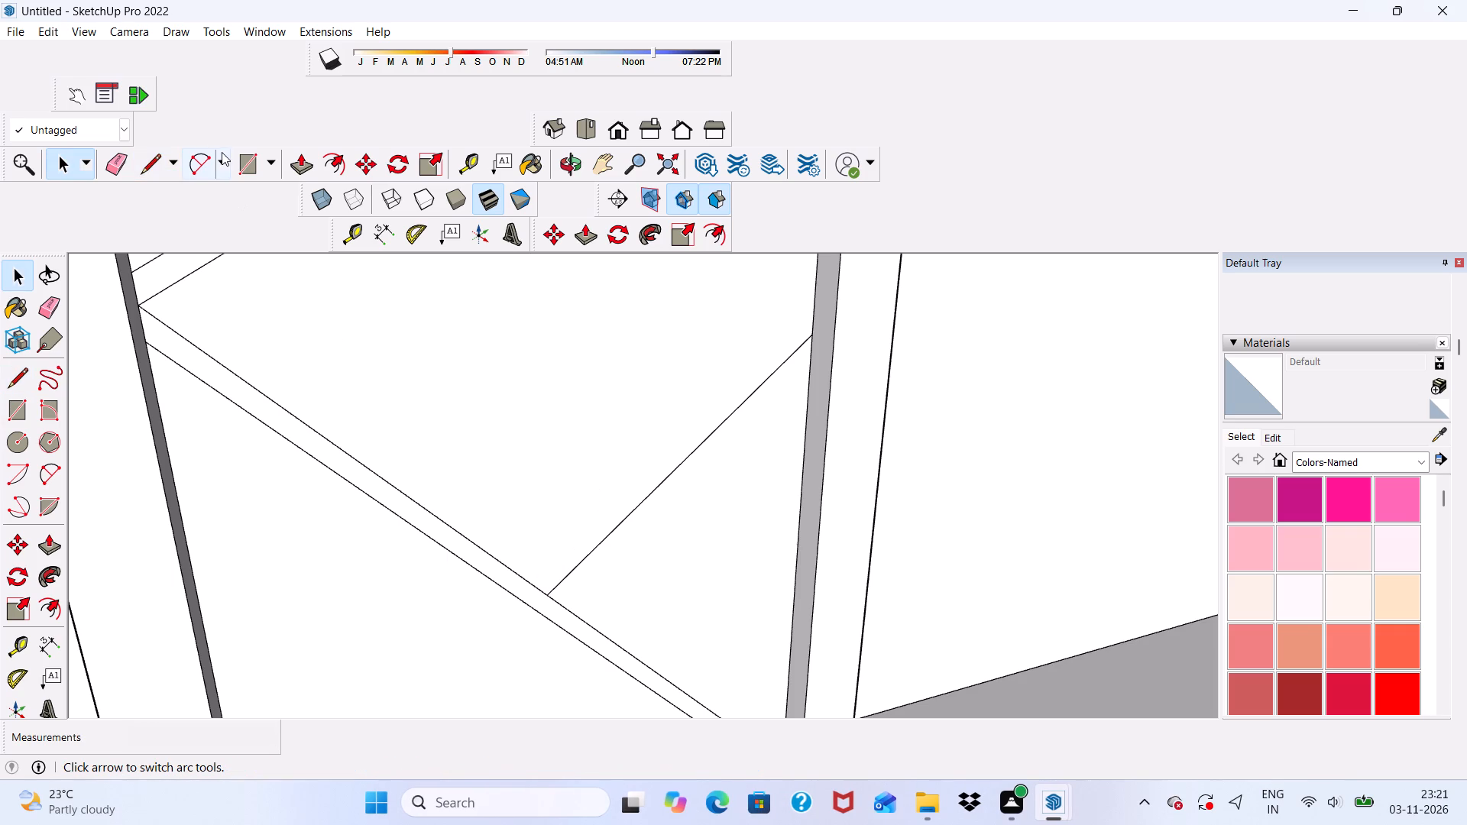
Draw a line about 2' 8 1/4" long above the short lower diagonal, from the third strip's upper edge to the door panel's right inner edge.
{"action": "left_click", "coordinate": [150, 156]}
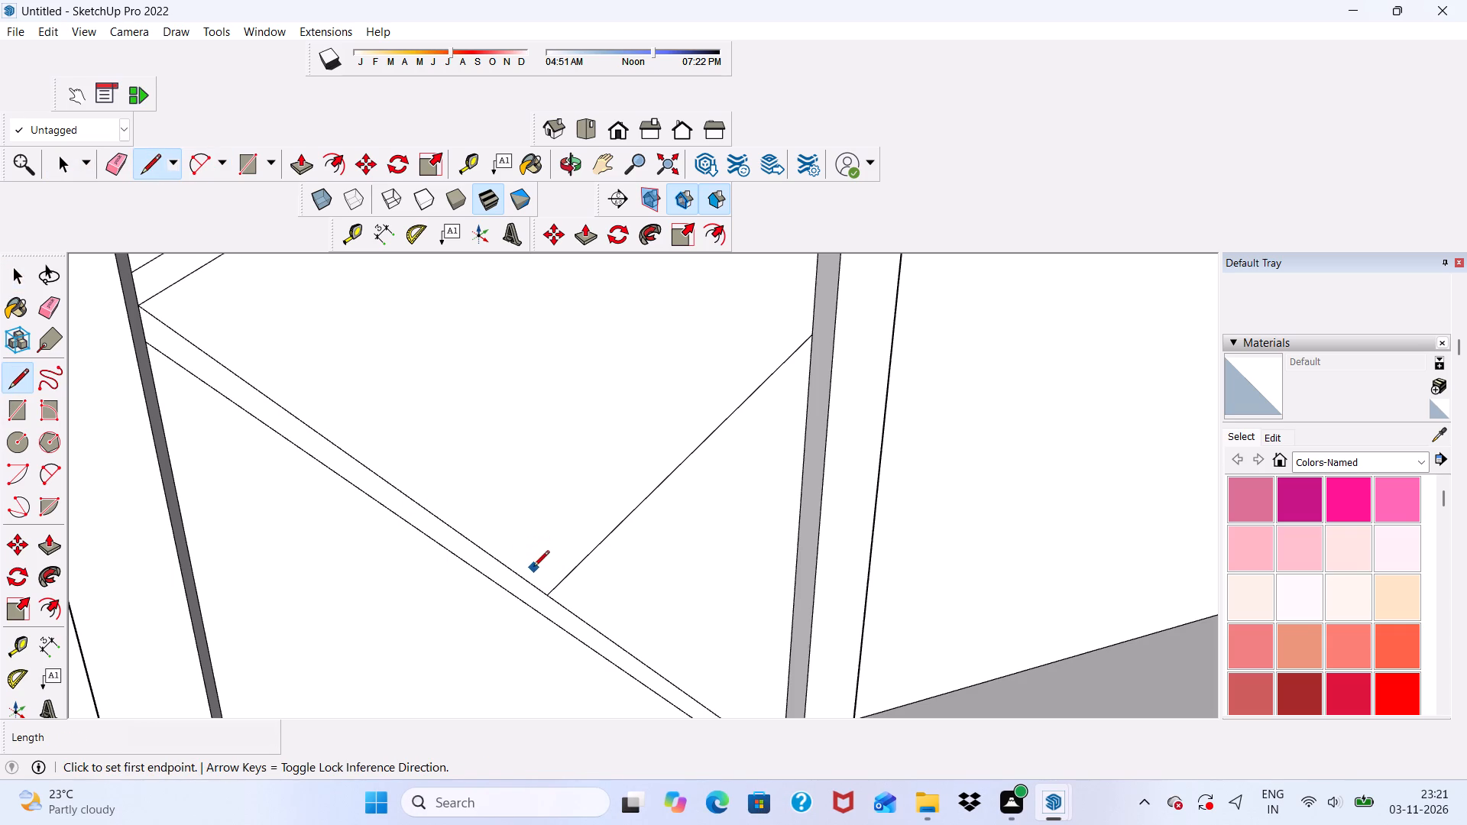
{"action": "left_click", "coordinate": [531, 580]}
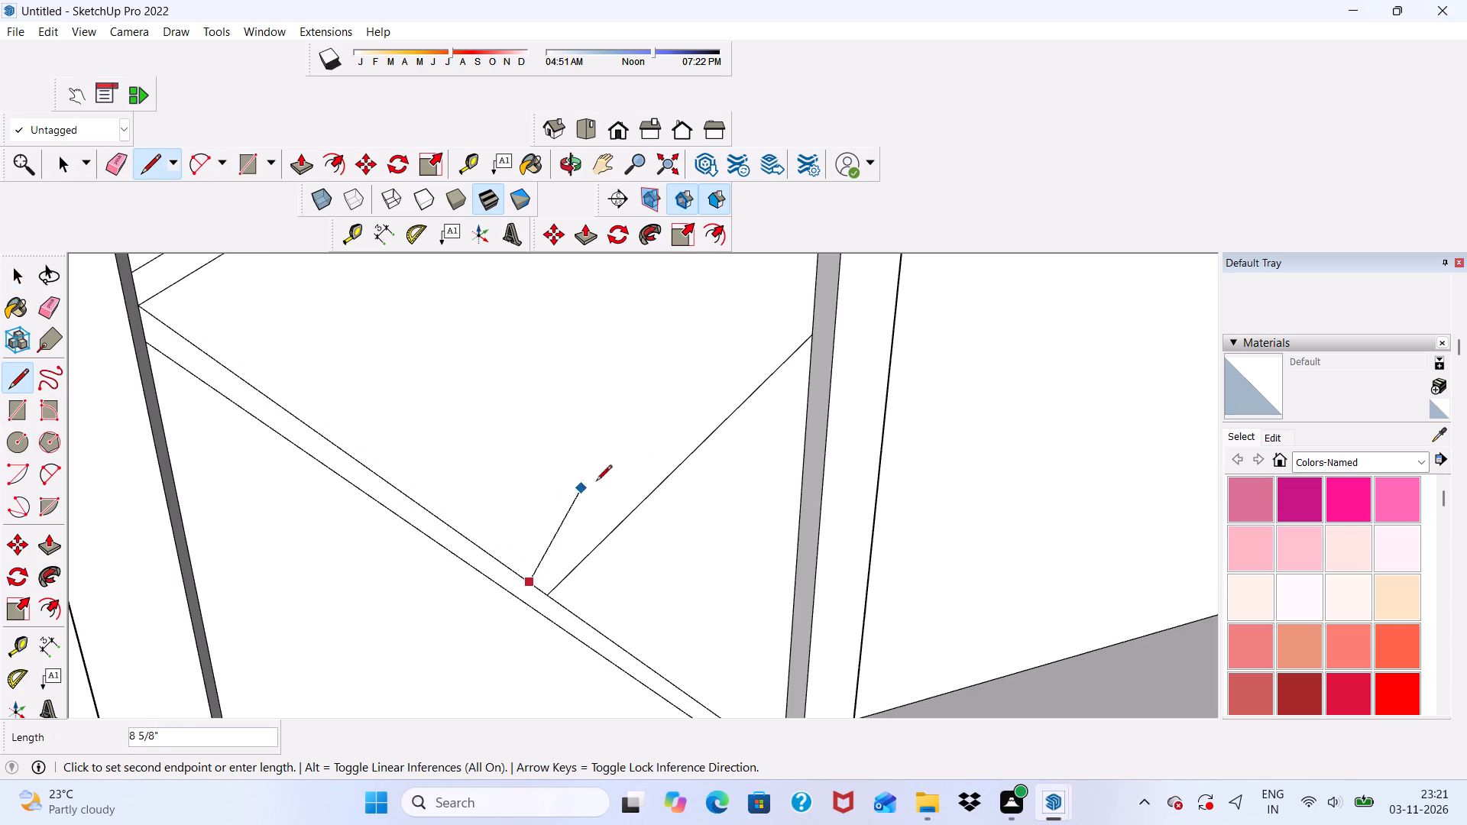
{"action": "scroll", "coordinate": [753, 341], "scroll_direction": "up", "scroll_amount": 3}
{"action": "scroll", "coordinate": [850, 340], "scroll_direction": "up", "scroll_amount": 5}
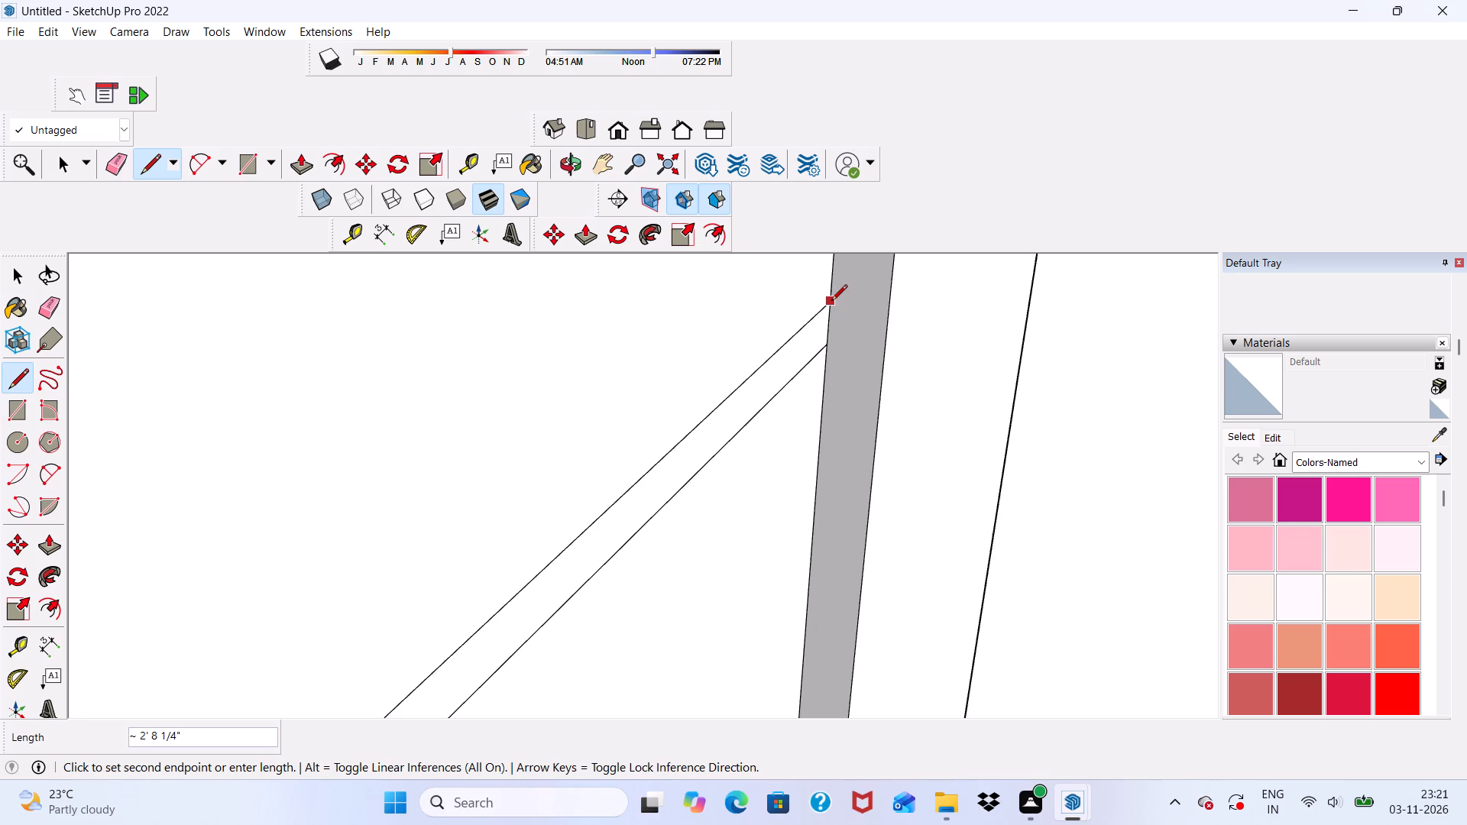
{"action": "scroll", "coordinate": [831, 302], "scroll_direction": "up", "scroll_amount": 3}
{"action": "left_click", "coordinate": [829, 294]}
{"action": "scroll", "coordinate": [826, 280], "scroll_direction": "down", "scroll_amount": 2}
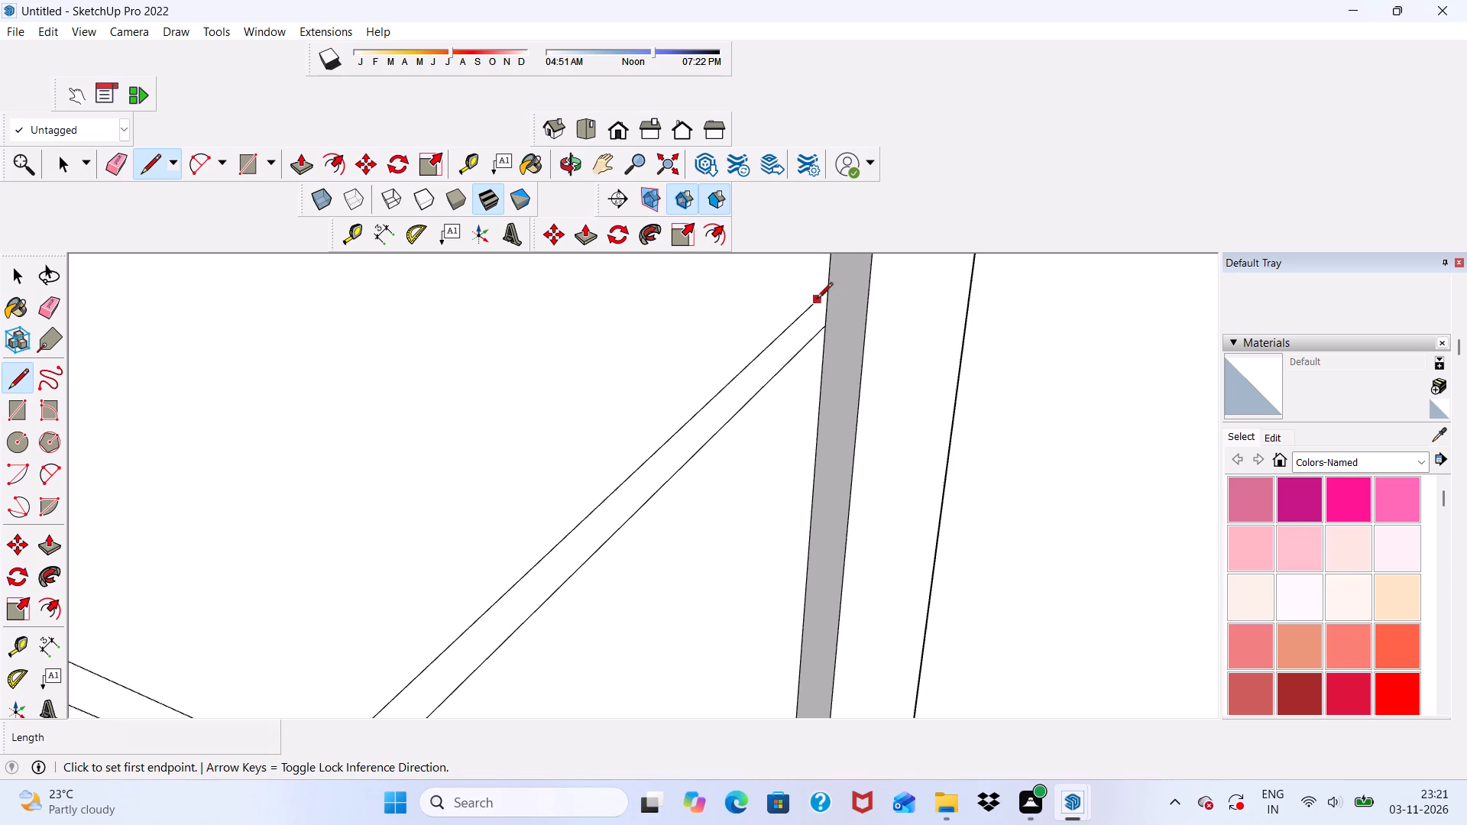
{"action": "scroll", "coordinate": [817, 299], "scroll_direction": "down", "scroll_amount": 10}
{"action": "middle_click_drag", "start_coordinate": [722, 392], "coordinate": [499, 419]}
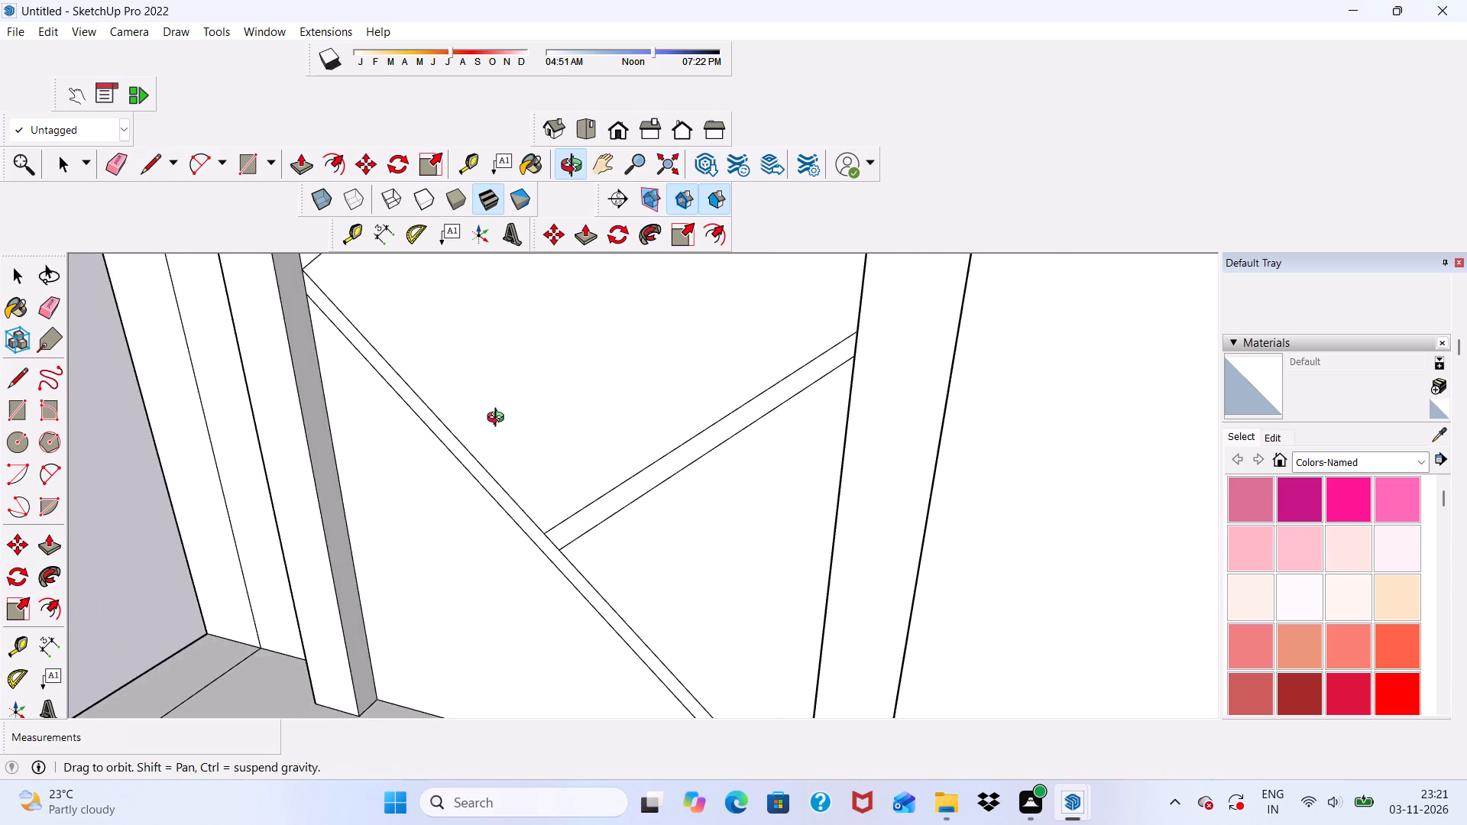
{"action": "middle_click_drag", "start_coordinate": [499, 419], "coordinate": [815, 420]}
{"action": "scroll", "coordinate": [640, 377], "scroll_direction": "down", "scroll_amount": 9}
{"action": "middle_click_drag", "start_coordinate": [546, 529], "coordinate": [495, 480]}
{"action": "key", "text": "space"}
Erase the edge segments that close off the two short strips where they meet the longer diagonal strips on the door panel.
{"action": "scroll", "coordinate": [597, 403], "scroll_direction": "down", "scroll_amount": 6}
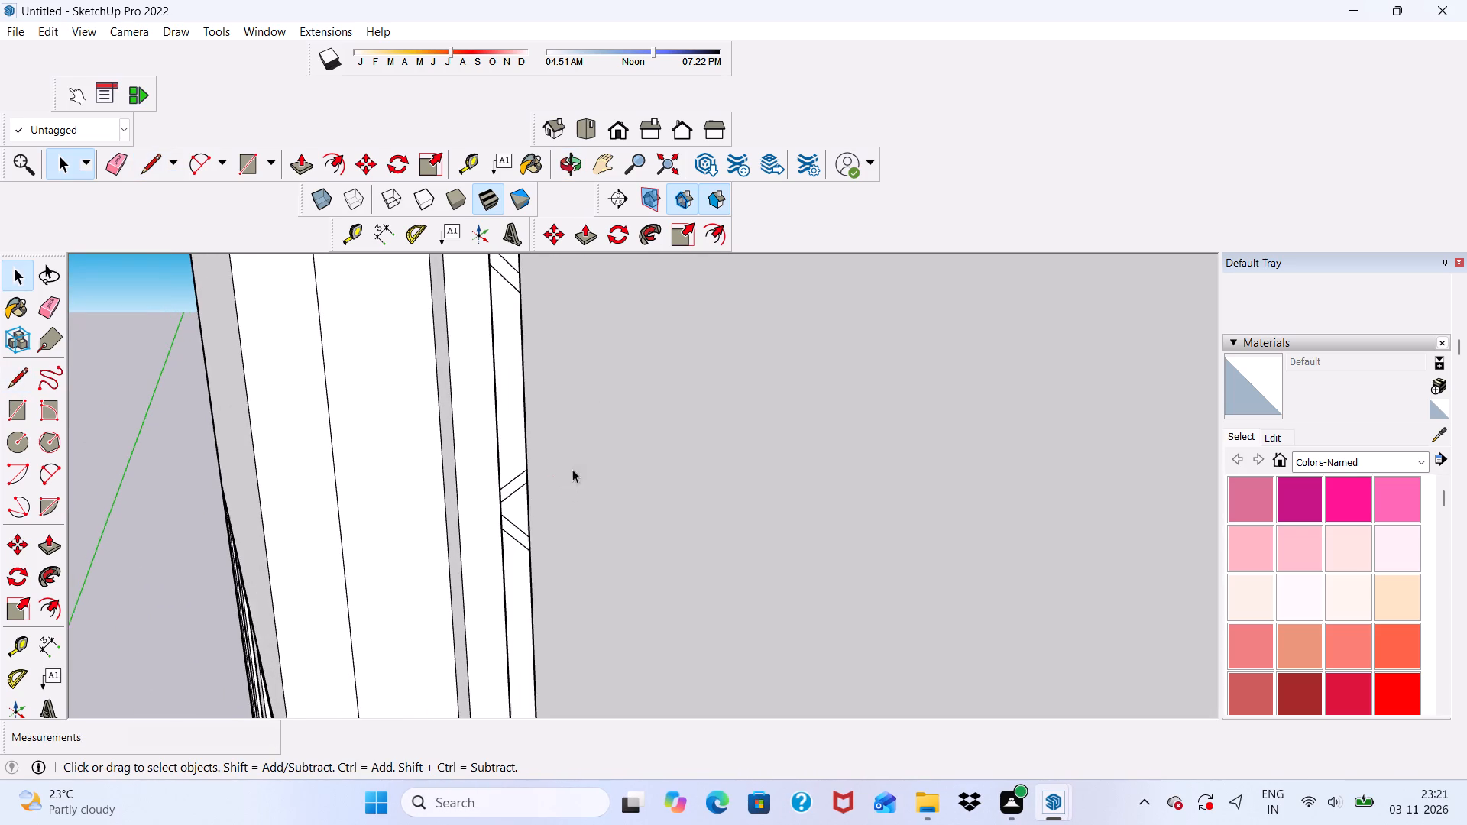
{"action": "scroll", "coordinate": [524, 545], "scroll_direction": "up", "scroll_amount": 2}
{"action": "left_click", "coordinate": [615, 126]}
{"action": "scroll", "coordinate": [616, 160], "scroll_direction": "down", "scroll_amount": 8}
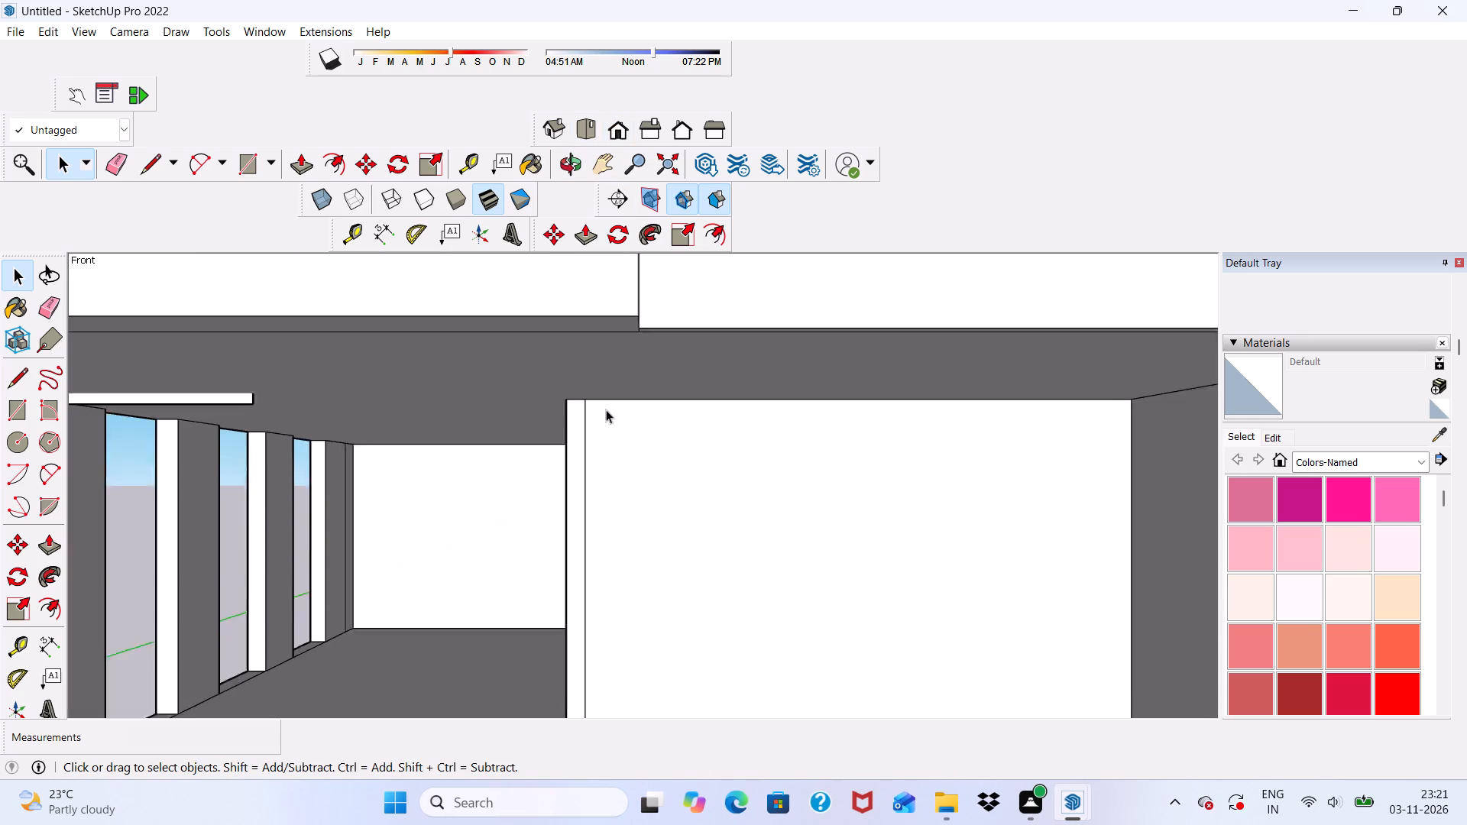
{"action": "scroll", "coordinate": [606, 409], "scroll_direction": "down", "scroll_amount": 14}
{"action": "scroll", "coordinate": [504, 370], "scroll_direction": "up", "scroll_amount": 12}
{"action": "middle_click_drag", "start_coordinate": [501, 423], "coordinate": [529, 493]}
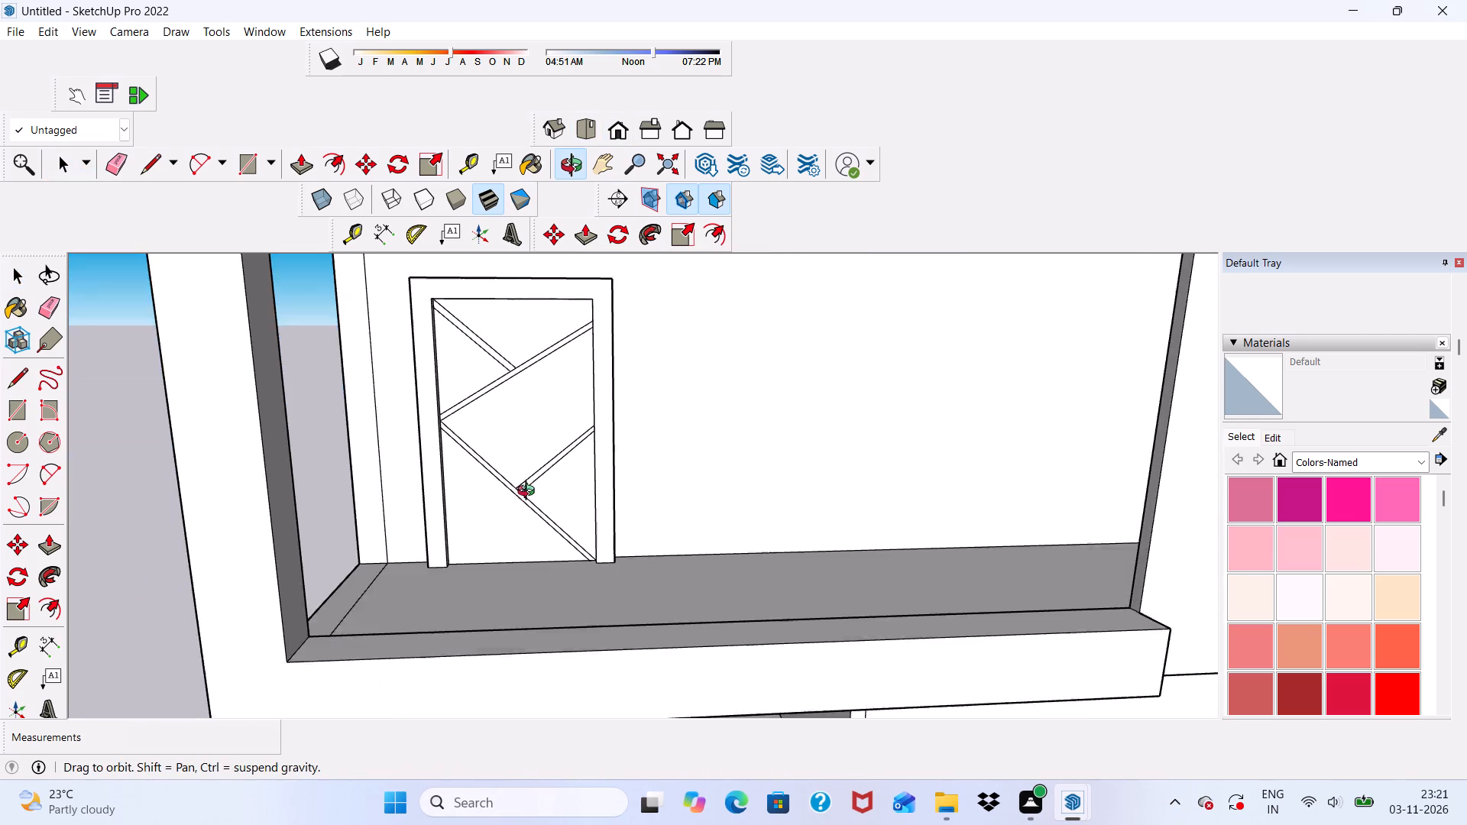
{"action": "middle_click_drag", "start_coordinate": [529, 493], "coordinate": [529, 495]}
{"action": "scroll", "coordinate": [529, 499], "scroll_direction": "up", "scroll_amount": 4}
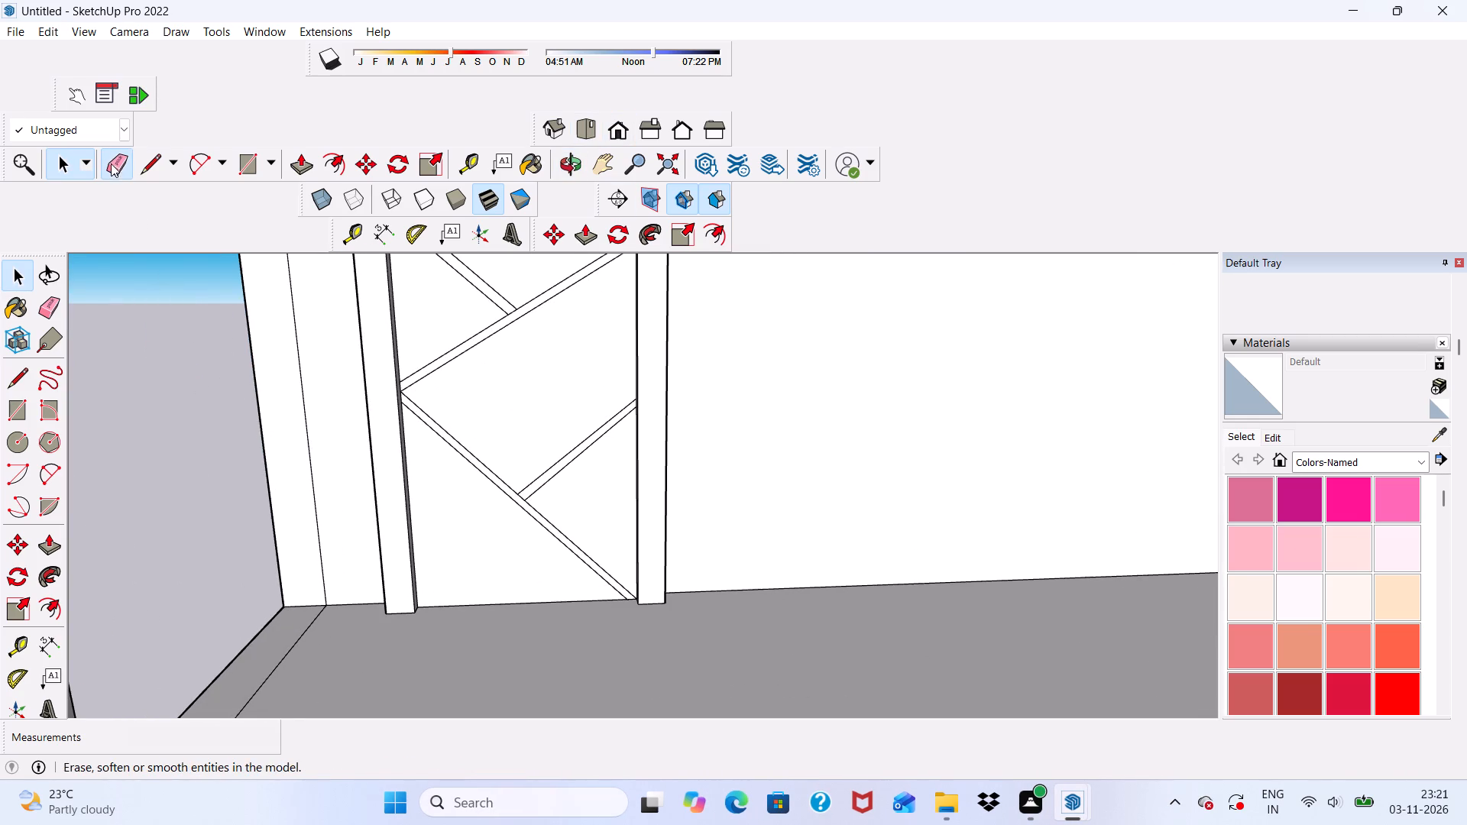
{"action": "left_click", "coordinate": [111, 163]}
{"action": "scroll", "coordinate": [461, 448], "scroll_direction": "up", "scroll_amount": 12}
{"action": "scroll", "coordinate": [509, 515], "scroll_direction": "down", "scroll_amount": 2}
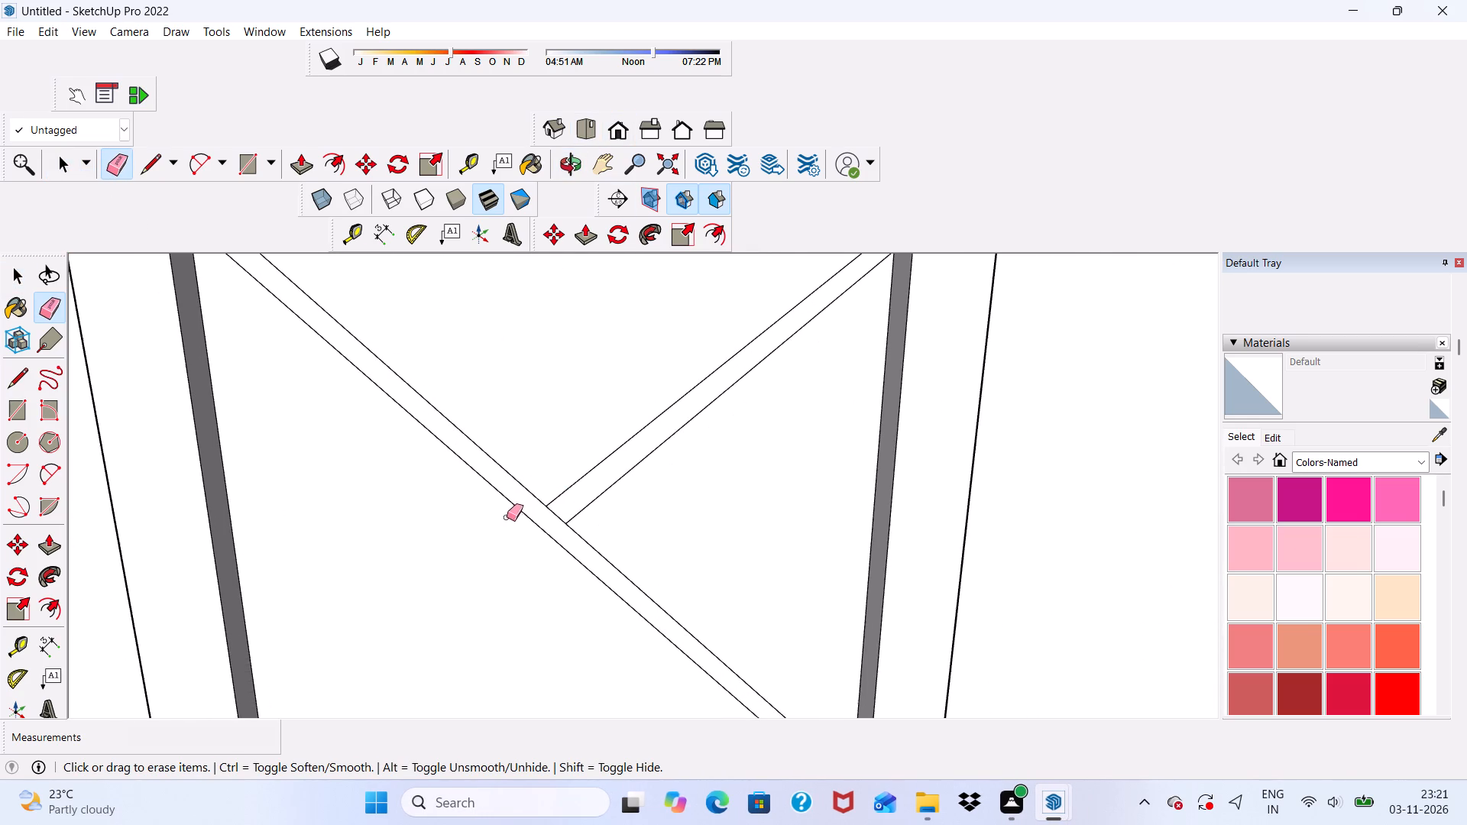
{"action": "left_click_drag", "start_coordinate": [562, 510], "coordinate": [554, 515]}
{"action": "scroll", "coordinate": [547, 452], "scroll_direction": "down", "scroll_amount": 4}
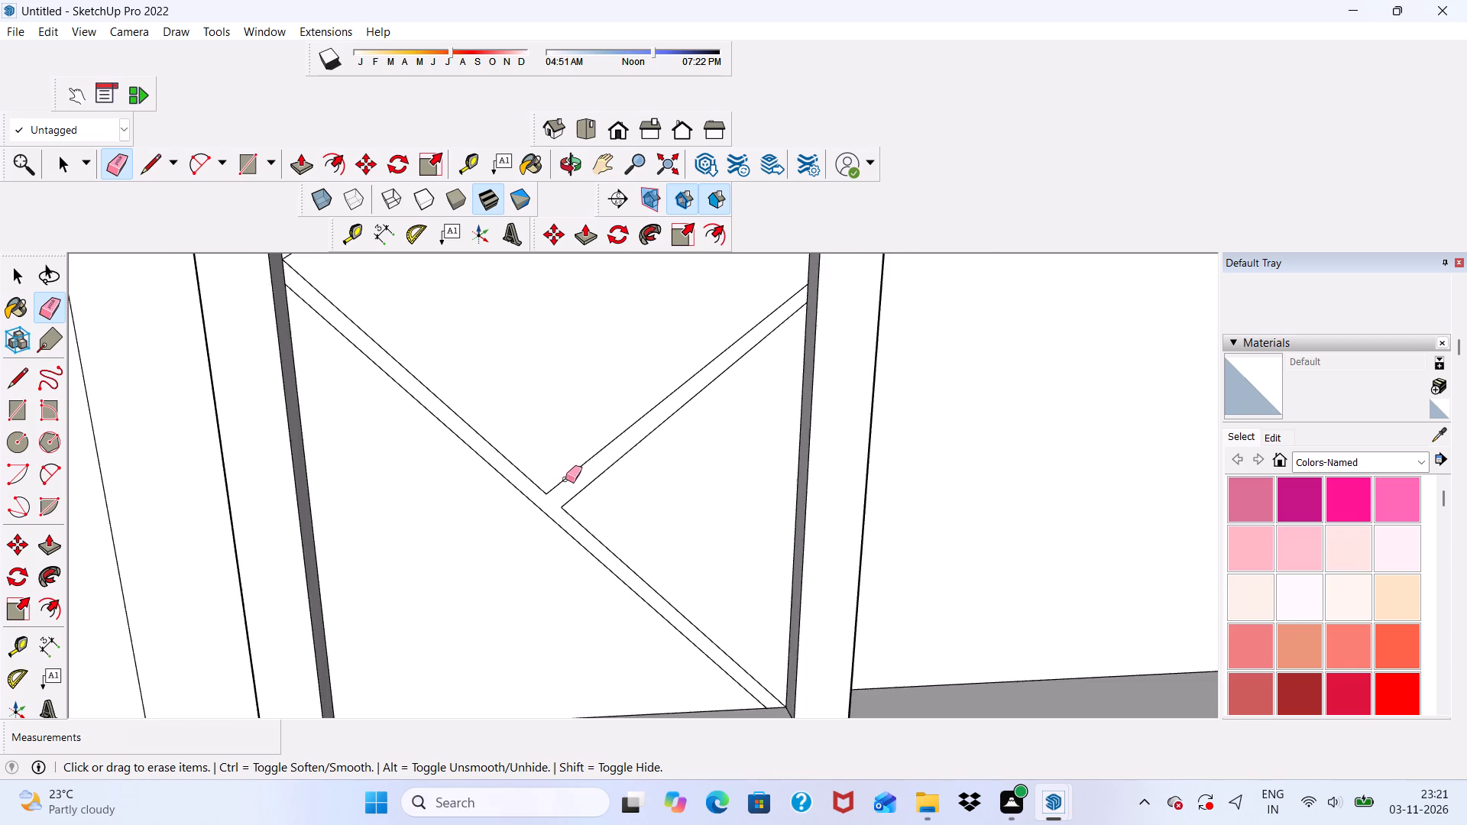
{"action": "scroll", "coordinate": [565, 479], "scroll_direction": "down", "scroll_amount": 8}
{"action": "scroll", "coordinate": [564, 304], "scroll_direction": "up", "scroll_amount": 14}
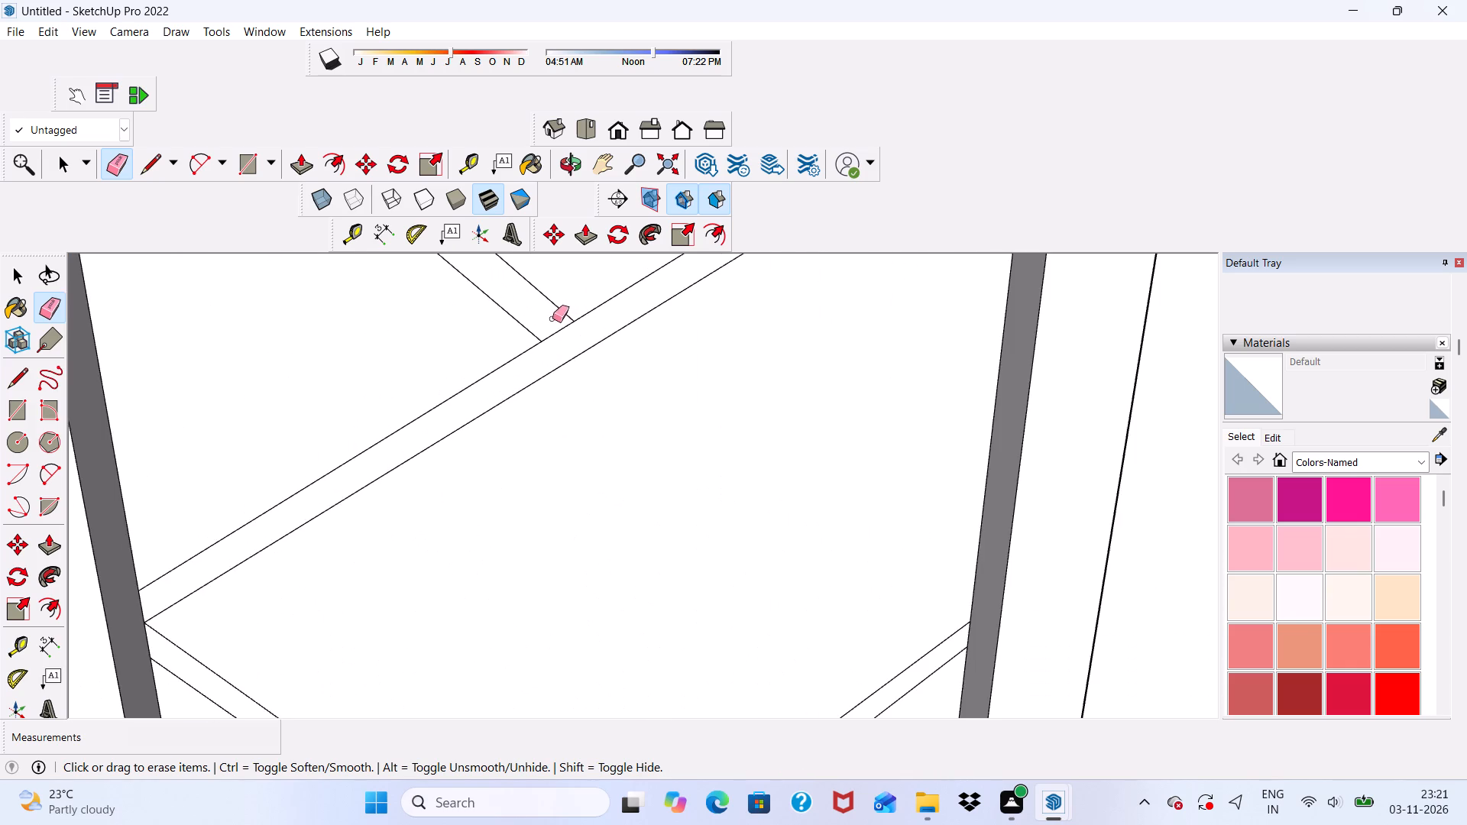
{"action": "left_click_drag", "start_coordinate": [555, 328], "coordinate": [562, 340]}
Draw an upright rectangle about 7 3/4" by 1 3/4" on the door panel near its right edge, between the diagonal strips.
{"action": "scroll", "coordinate": [560, 329], "scroll_direction": "down", "scroll_amount": 20}
{"action": "scroll", "coordinate": [560, 329], "scroll_direction": "down", "scroll_amount": 2}
{"action": "middle_click_drag", "start_coordinate": [646, 521], "coordinate": [675, 375]}
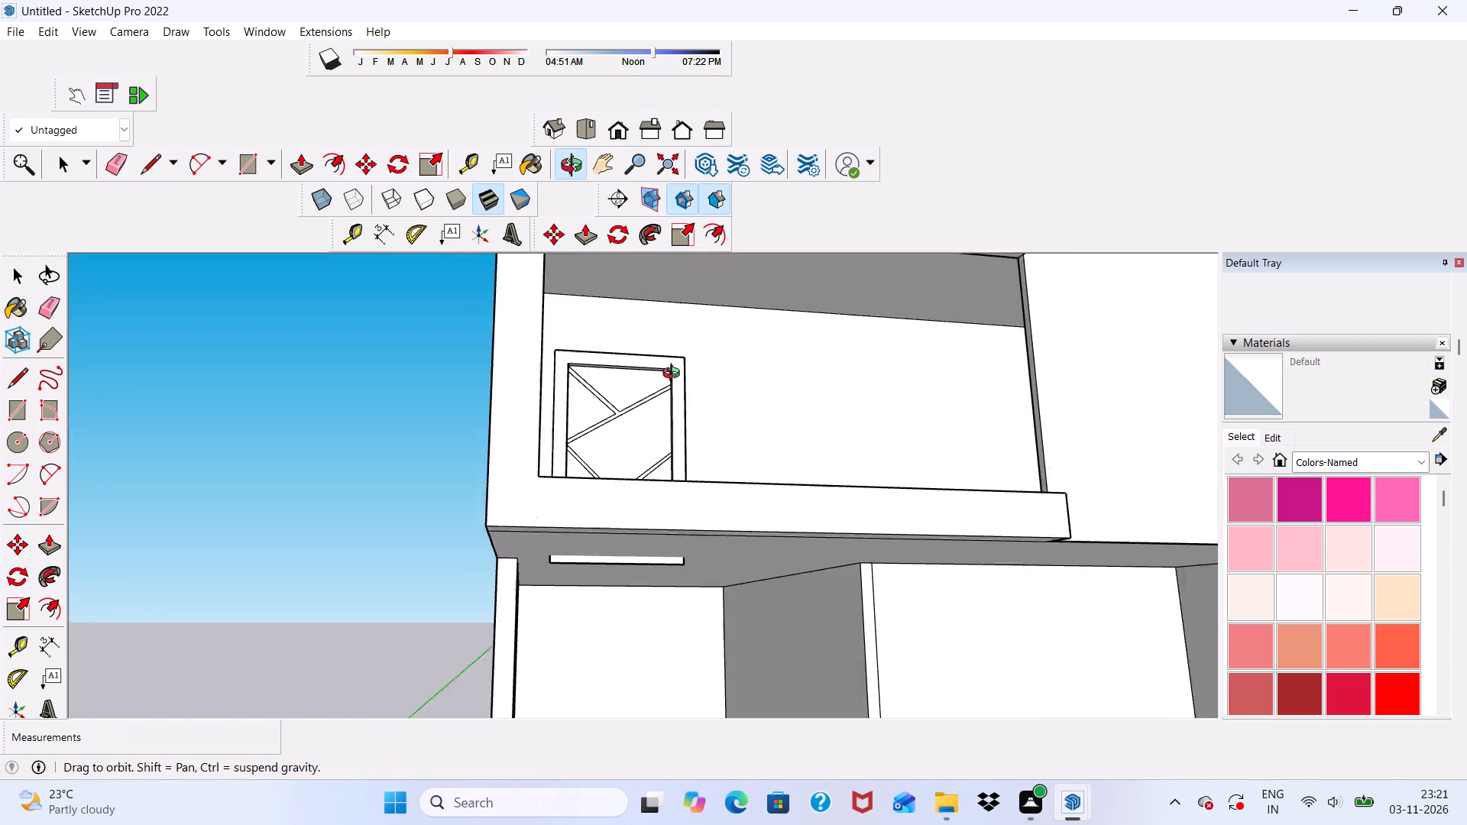
{"action": "middle_click_drag", "start_coordinate": [675, 375], "coordinate": [685, 464]}
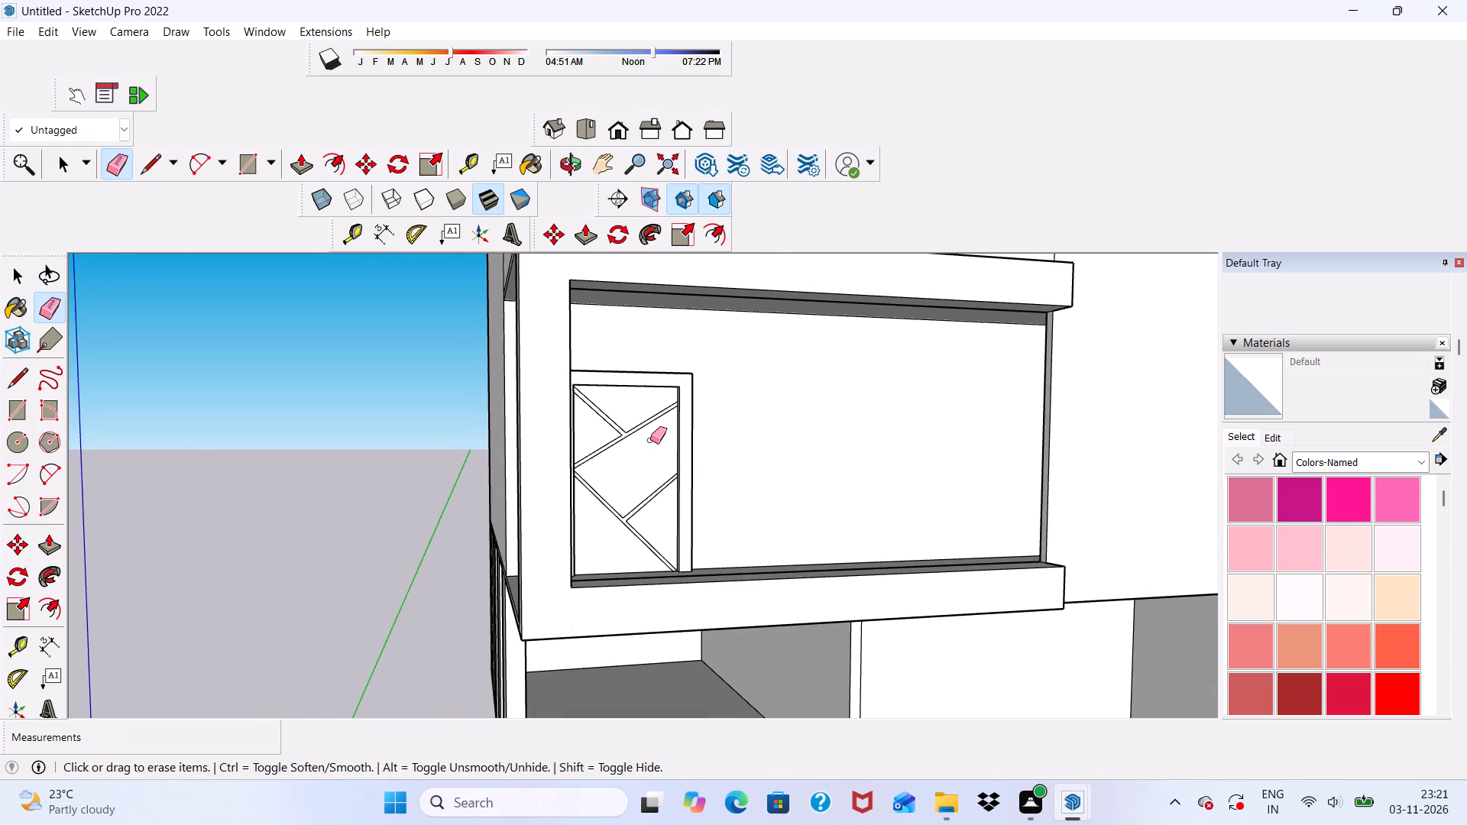
{"action": "scroll", "coordinate": [639, 452], "scroll_direction": "down", "scroll_amount": 2}
{"action": "scroll", "coordinate": [630, 476], "scroll_direction": "up", "scroll_amount": 4}
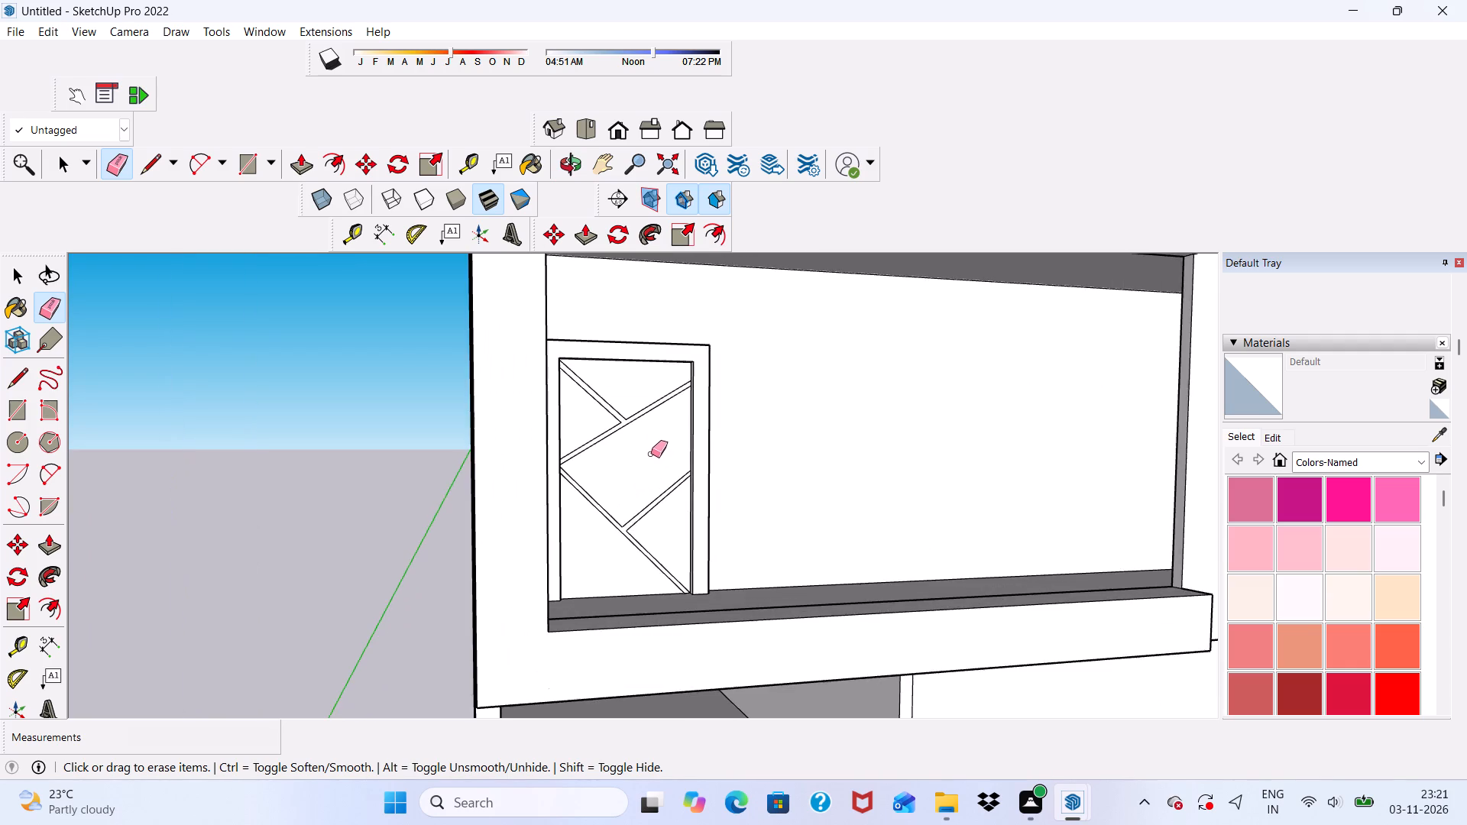
{"action": "scroll", "coordinate": [654, 440], "scroll_direction": "up", "scroll_amount": 4}
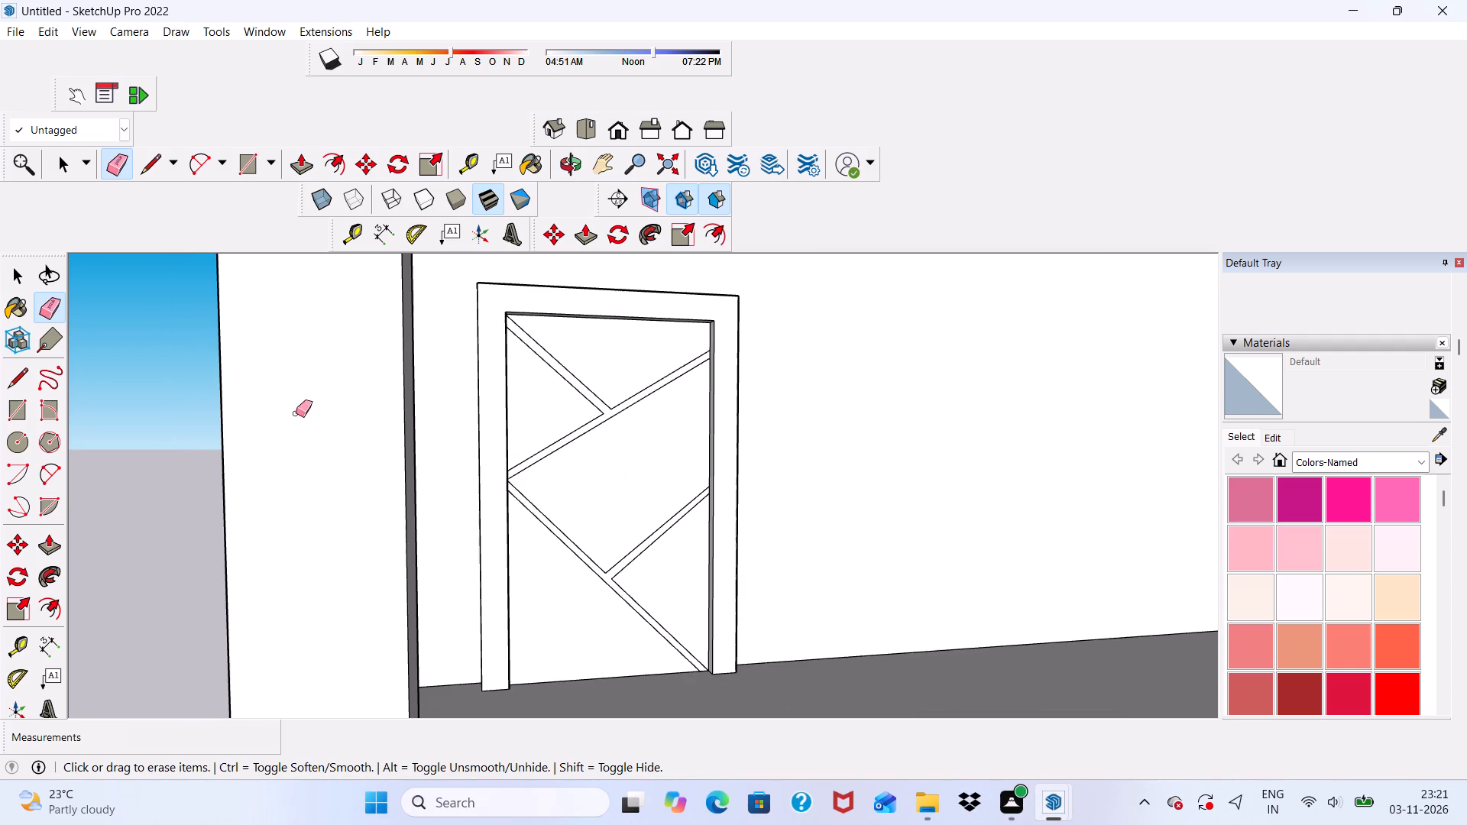
{"action": "left_click", "coordinate": [254, 157]}
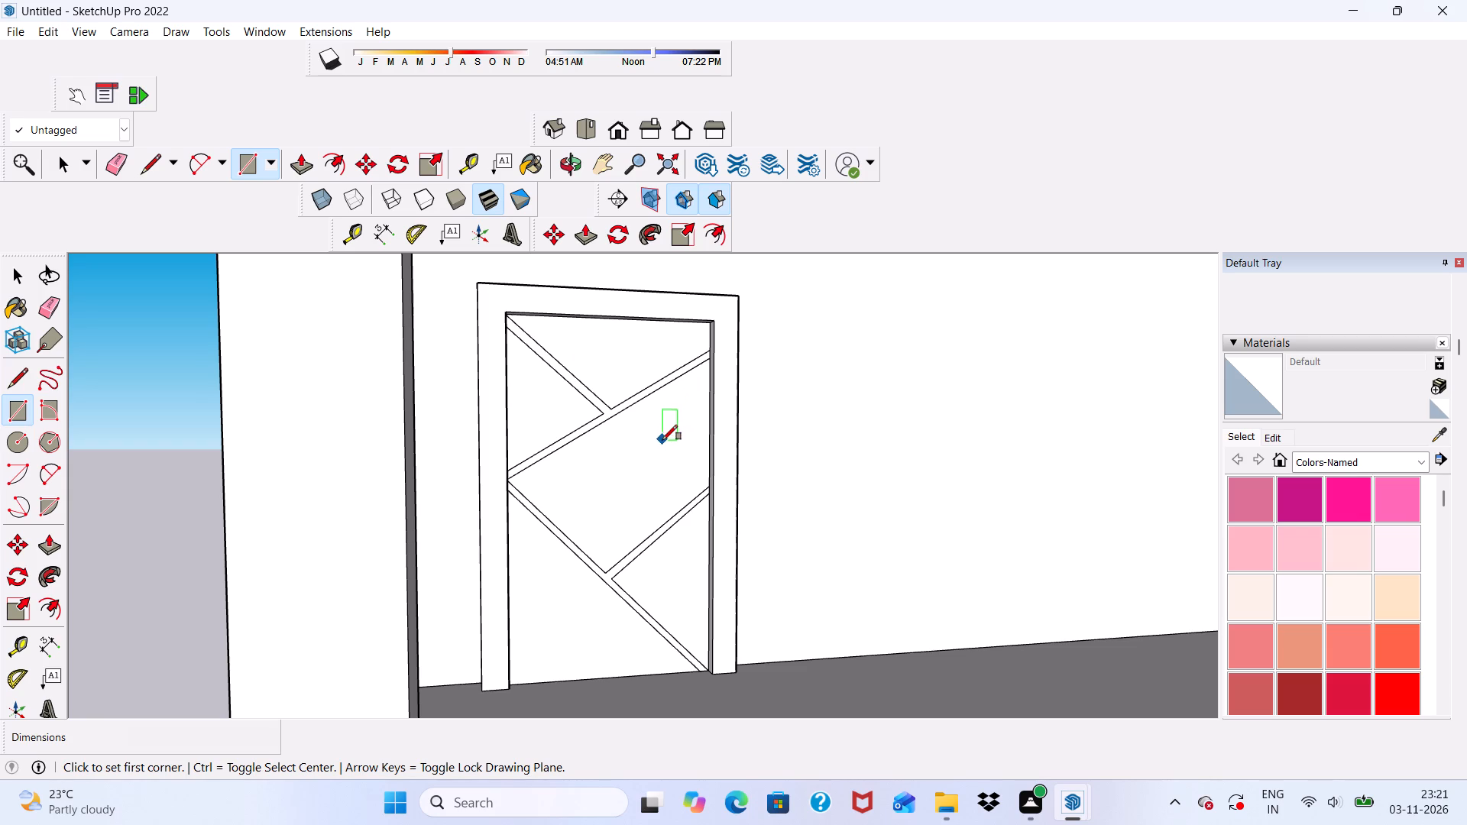
{"action": "scroll", "coordinate": [662, 440], "scroll_direction": "up", "scroll_amount": 8}
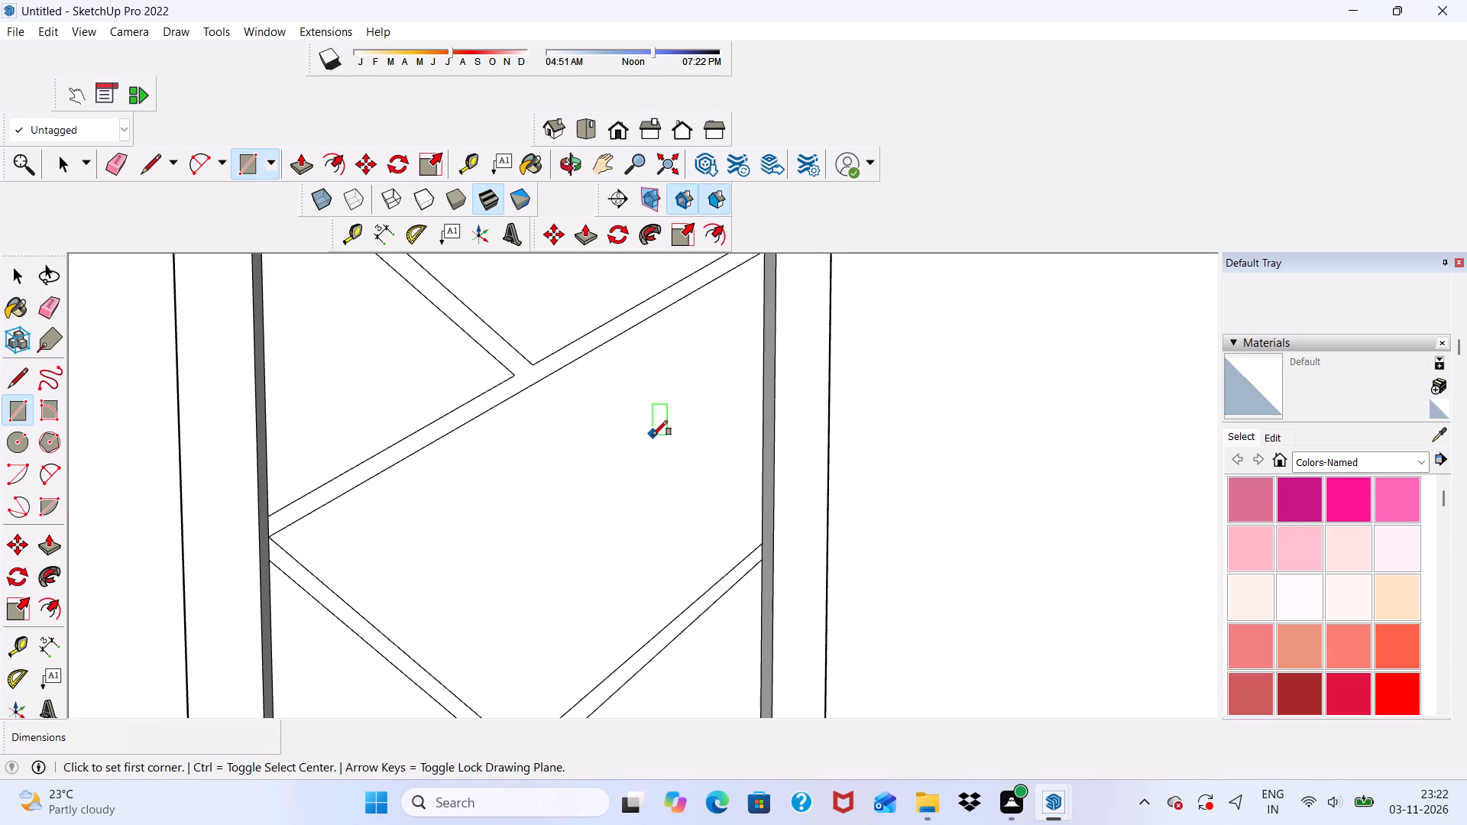
{"action": "scroll", "coordinate": [653, 435], "scroll_direction": "up", "scroll_amount": 3}
{"action": "left_click", "coordinate": [653, 432]}
{"action": "scroll", "coordinate": [680, 509], "scroll_direction": "up", "scroll_amount": 2}
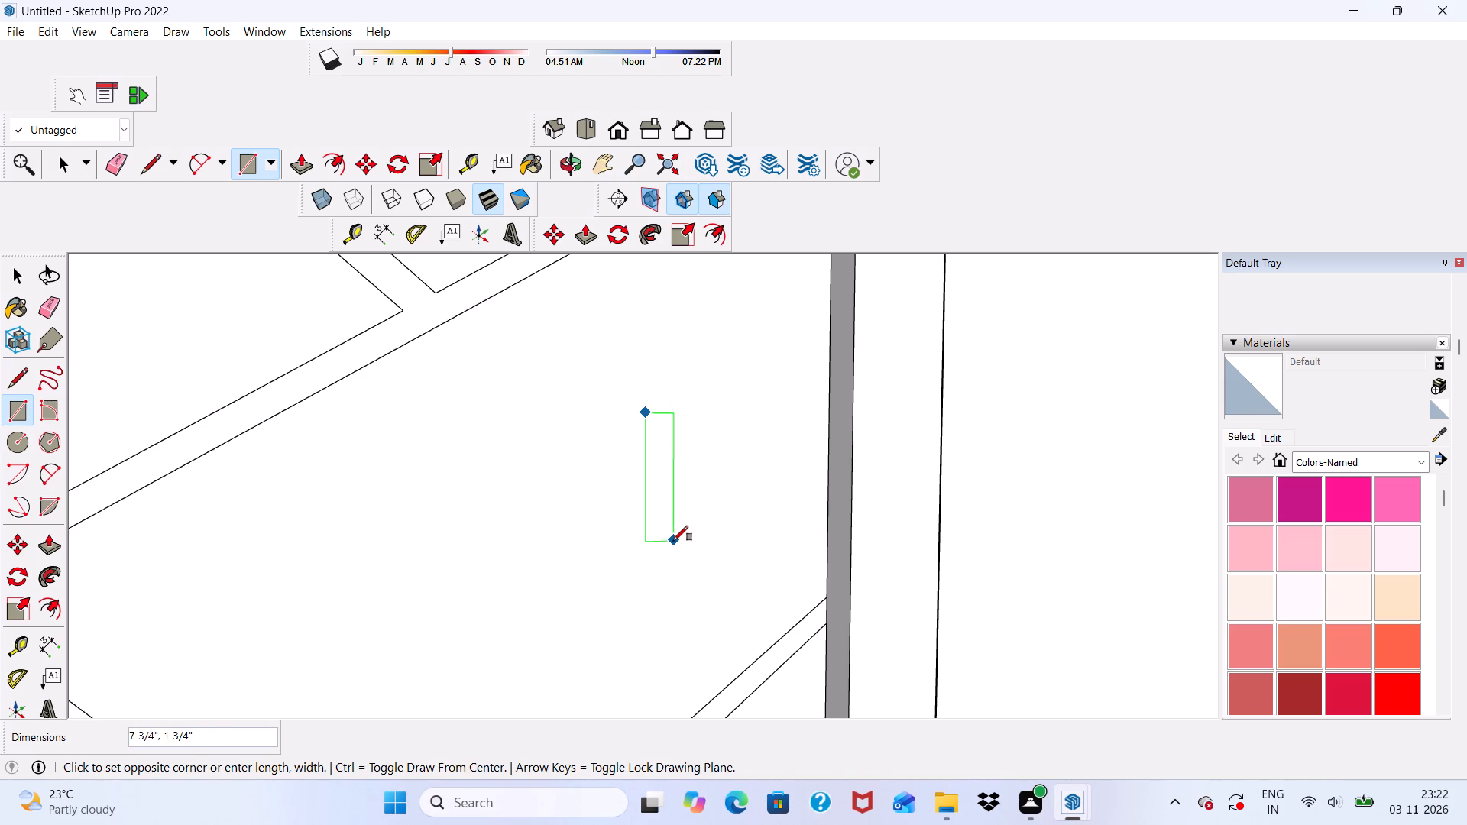
{"action": "left_click", "coordinate": [673, 541]}
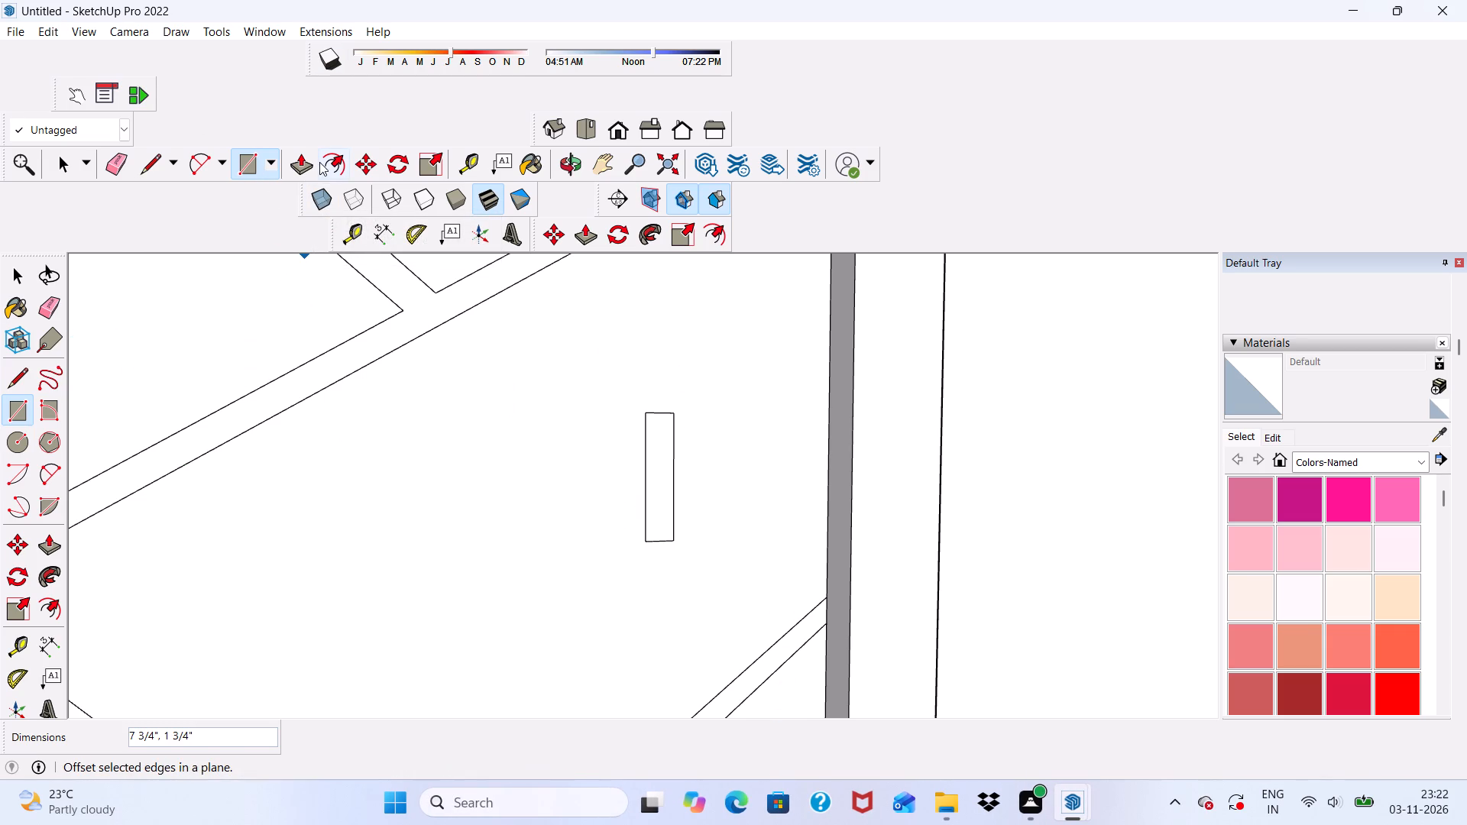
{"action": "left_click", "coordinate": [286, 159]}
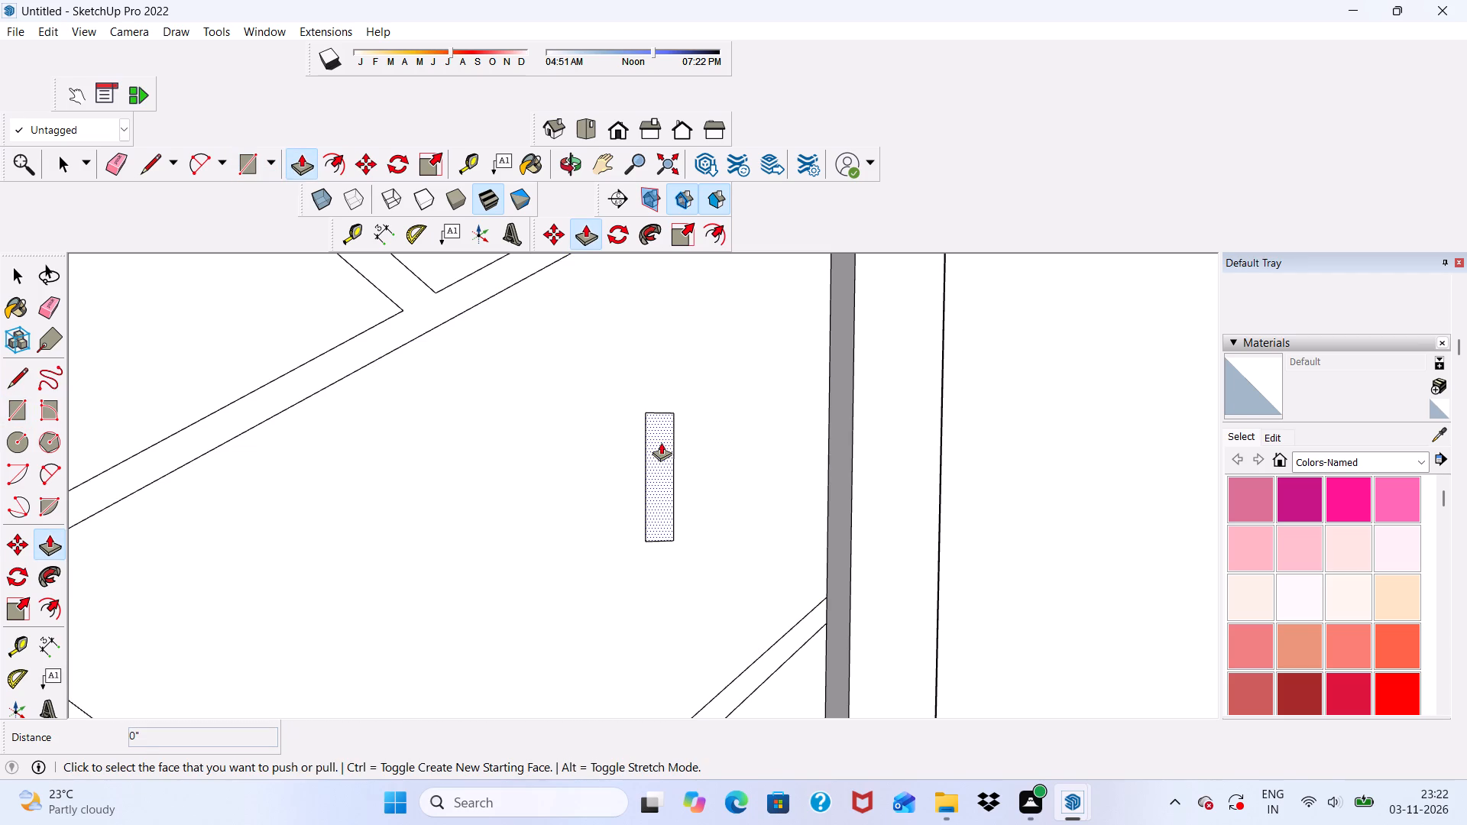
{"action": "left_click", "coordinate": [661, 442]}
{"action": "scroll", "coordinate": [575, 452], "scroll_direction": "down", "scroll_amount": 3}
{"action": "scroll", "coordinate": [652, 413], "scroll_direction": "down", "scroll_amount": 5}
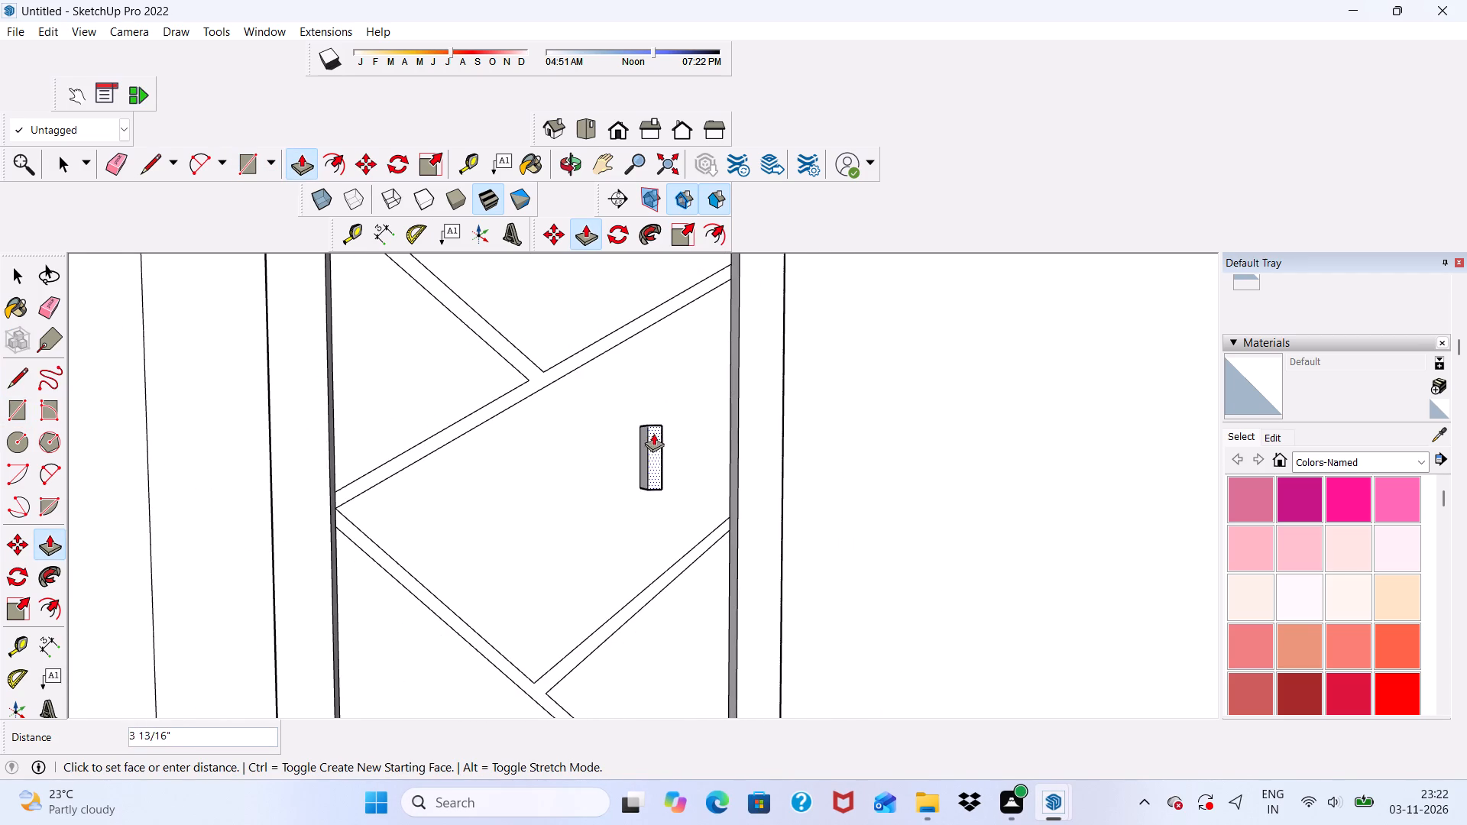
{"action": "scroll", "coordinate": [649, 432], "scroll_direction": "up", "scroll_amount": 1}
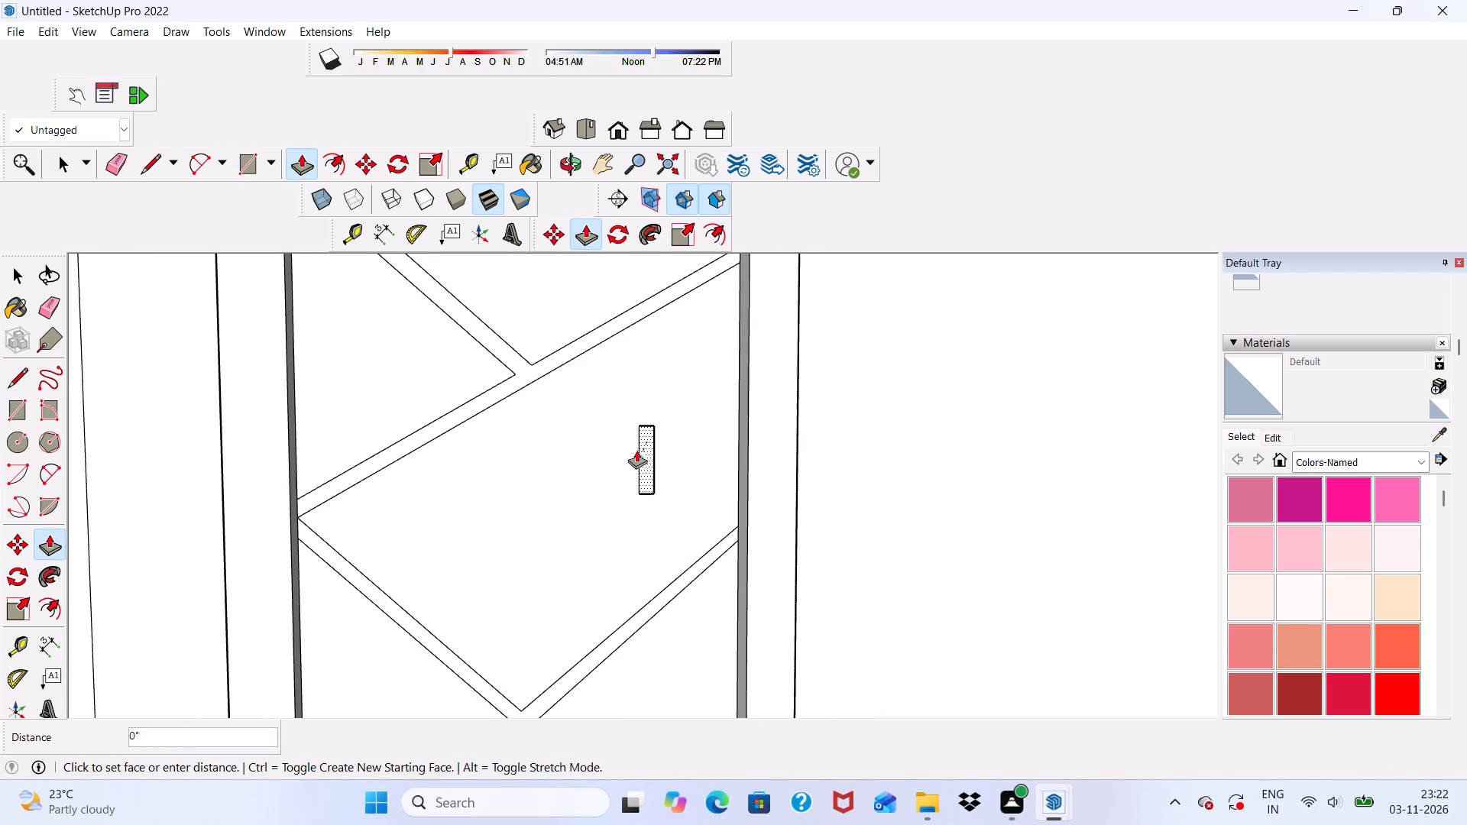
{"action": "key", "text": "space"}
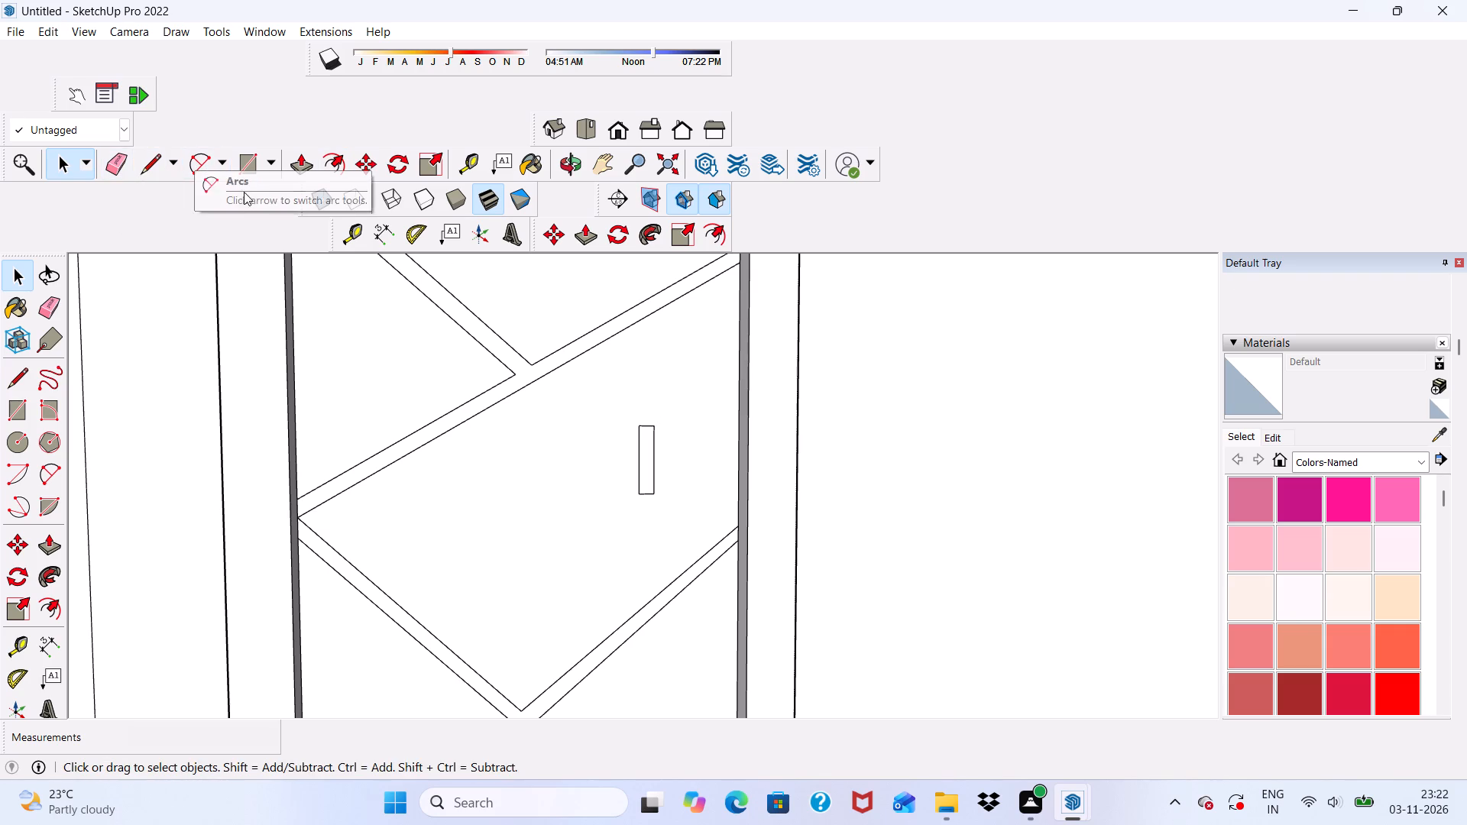
Draw a horizontal rectangle about 5 7/8" by 1 1/16" from the upright rectangle's top-left corner, extending toward the door's right edge.
{"action": "left_click", "coordinate": [246, 173]}
{"action": "scroll", "coordinate": [743, 464], "scroll_direction": "up", "scroll_amount": 5}
{"action": "scroll", "coordinate": [518, 425], "scroll_direction": "up", "scroll_amount": 5}
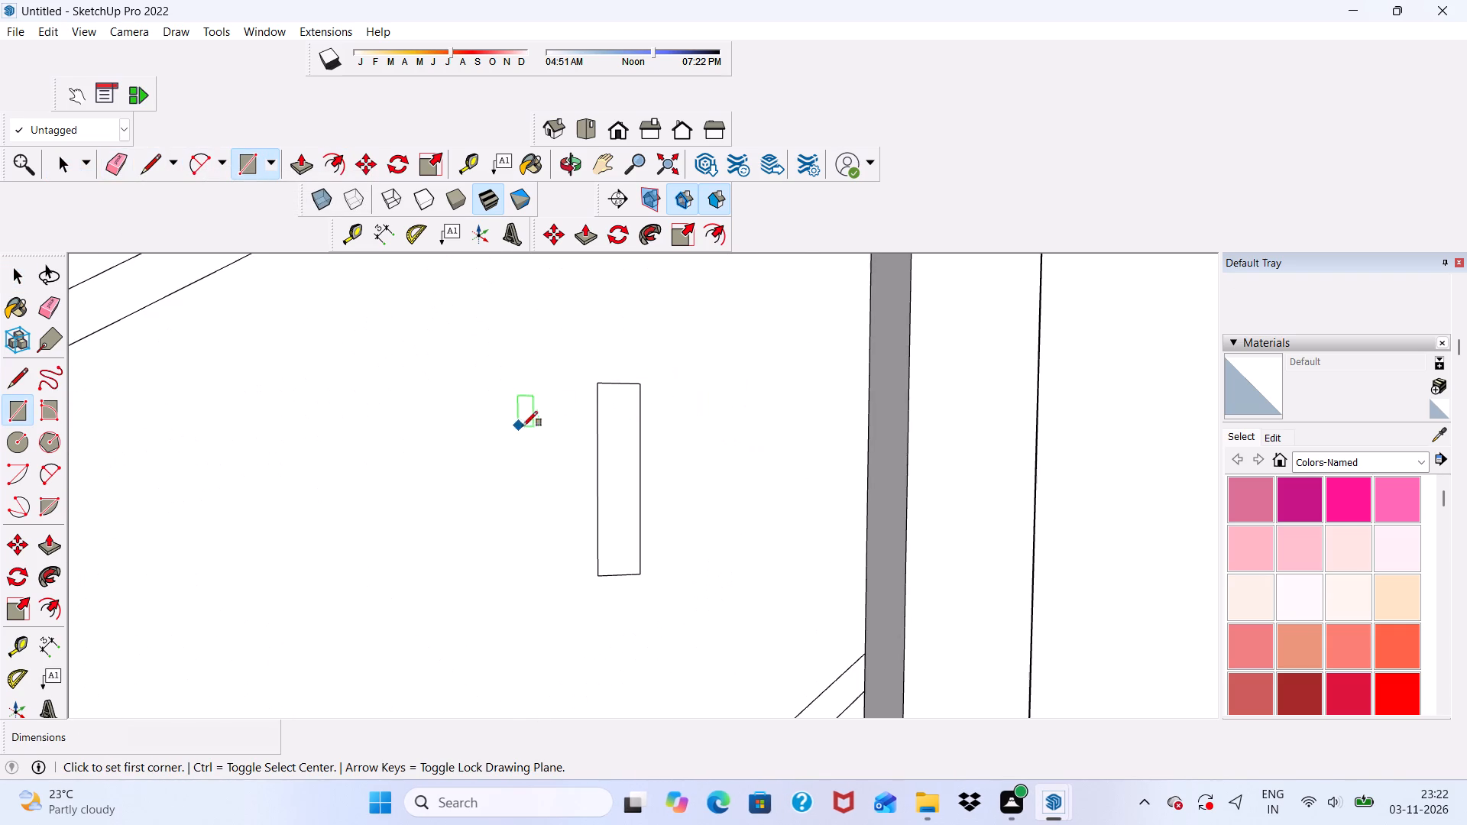
{"action": "left_click", "coordinate": [595, 387]}
{"action": "scroll", "coordinate": [680, 400], "scroll_direction": "up", "scroll_amount": 4}
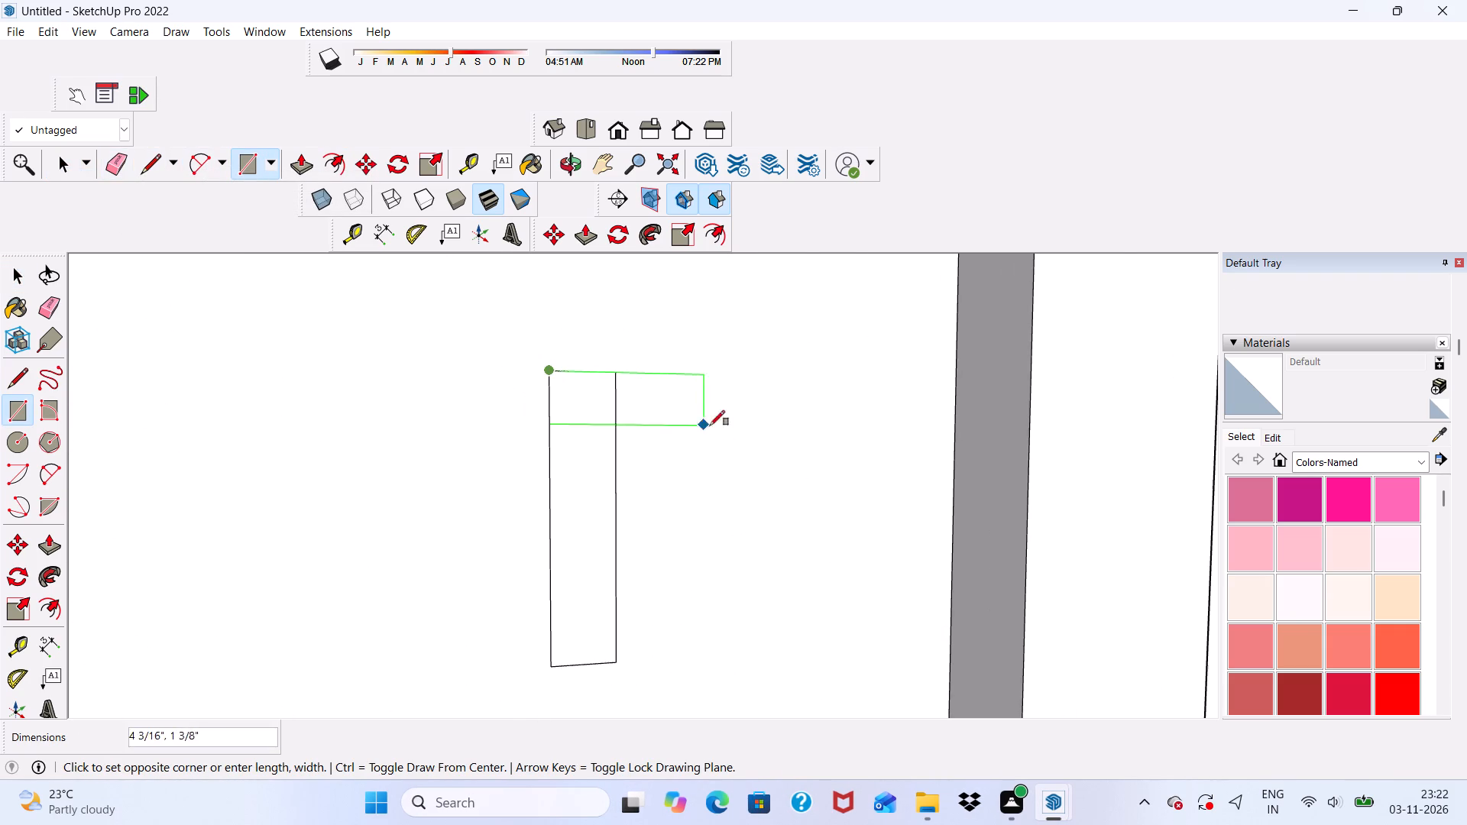
{"action": "left_click", "coordinate": [762, 414]}
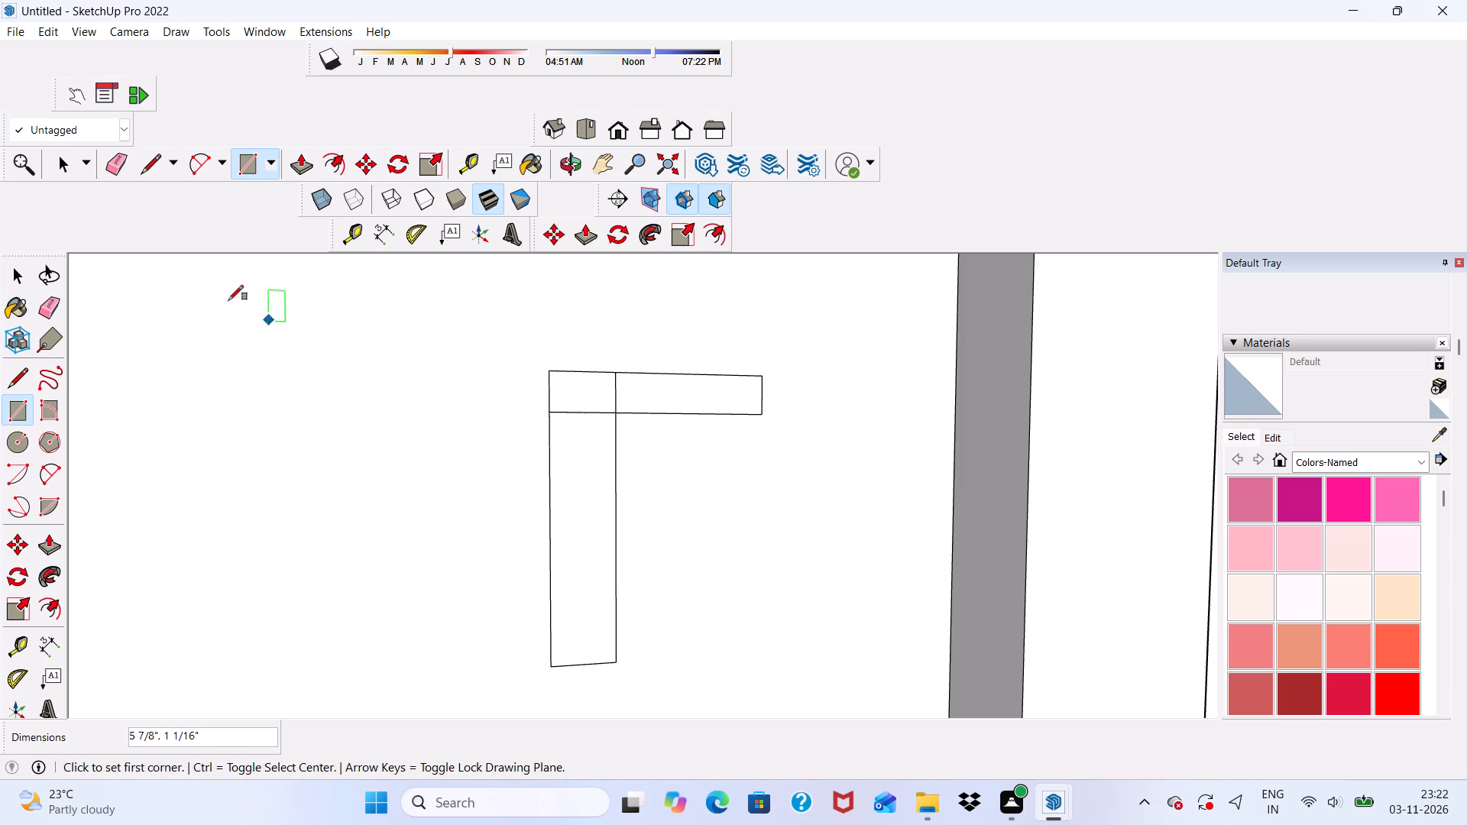
Erase the inner lines where the two rectangles overlap to merge them into one L-shaped handle profile.
{"action": "left_click_drag", "start_coordinate": [108, 160], "coordinate": [114, 173]}
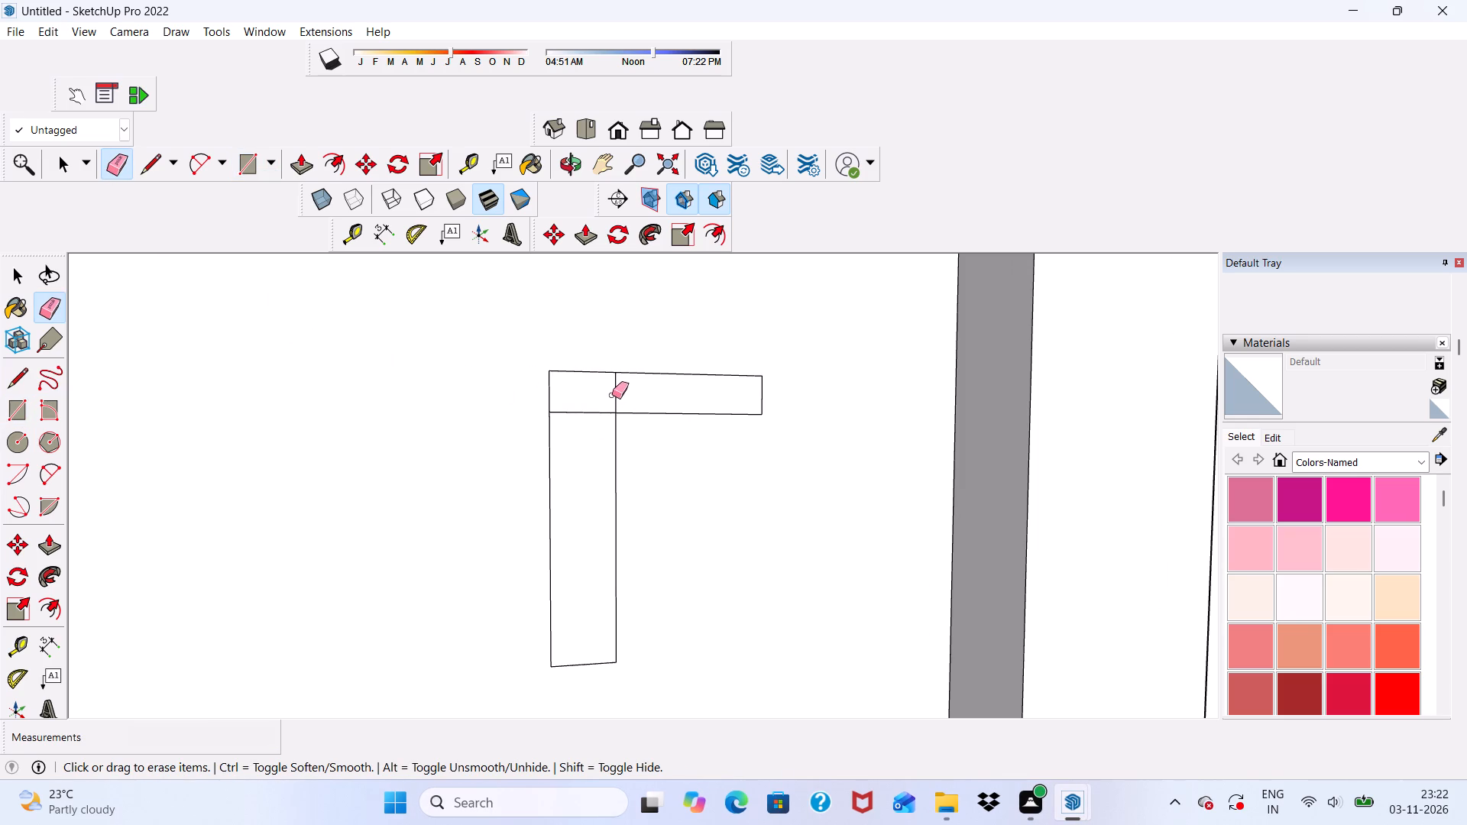
{"action": "left_click_drag", "start_coordinate": [612, 395], "coordinate": [577, 429]}
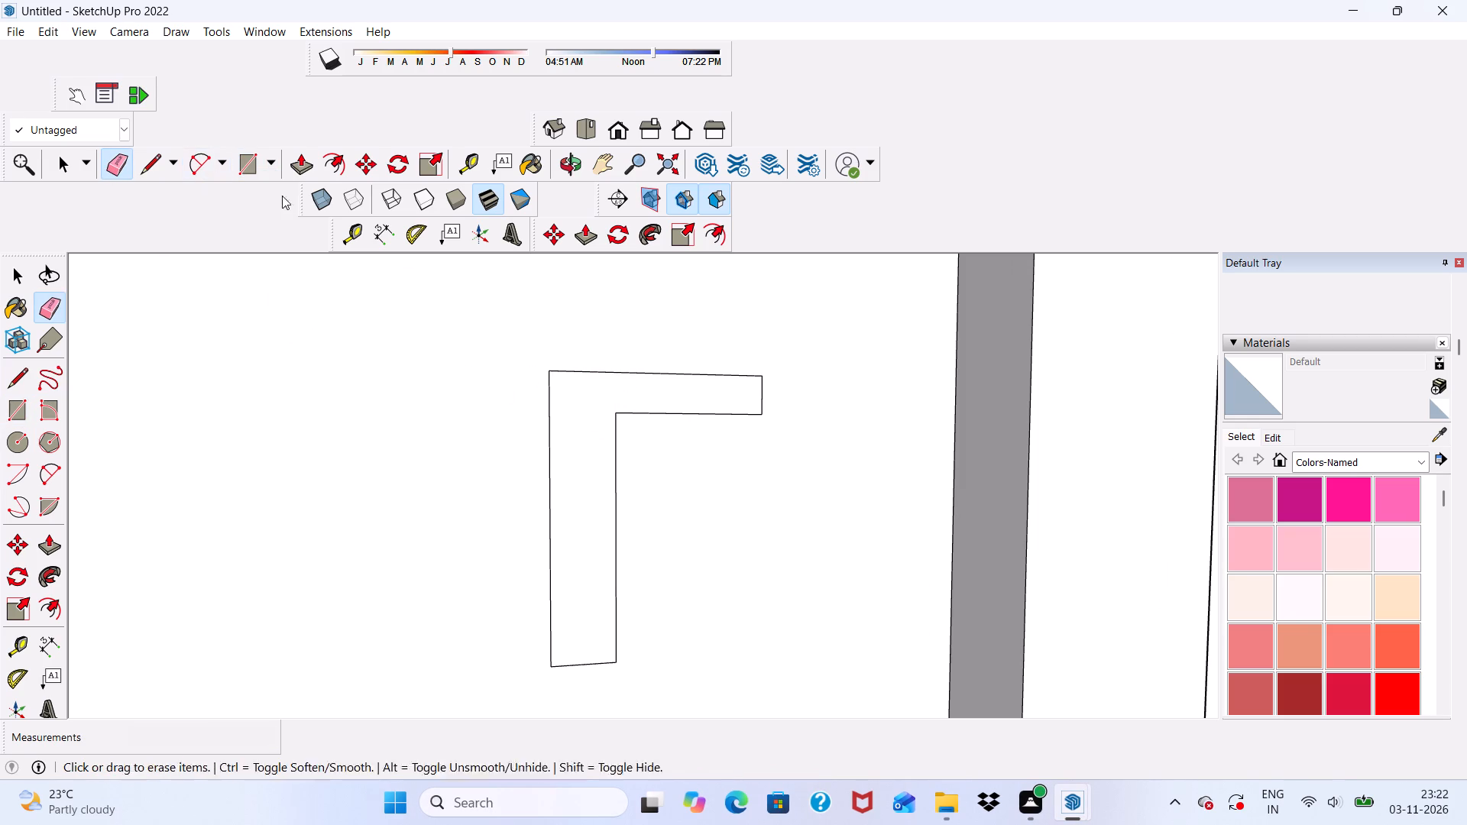
Push/Pull the L-shaped handle face outward from the door by 3".
{"action": "left_click_drag", "start_coordinate": [300, 156], "coordinate": [307, 170]}
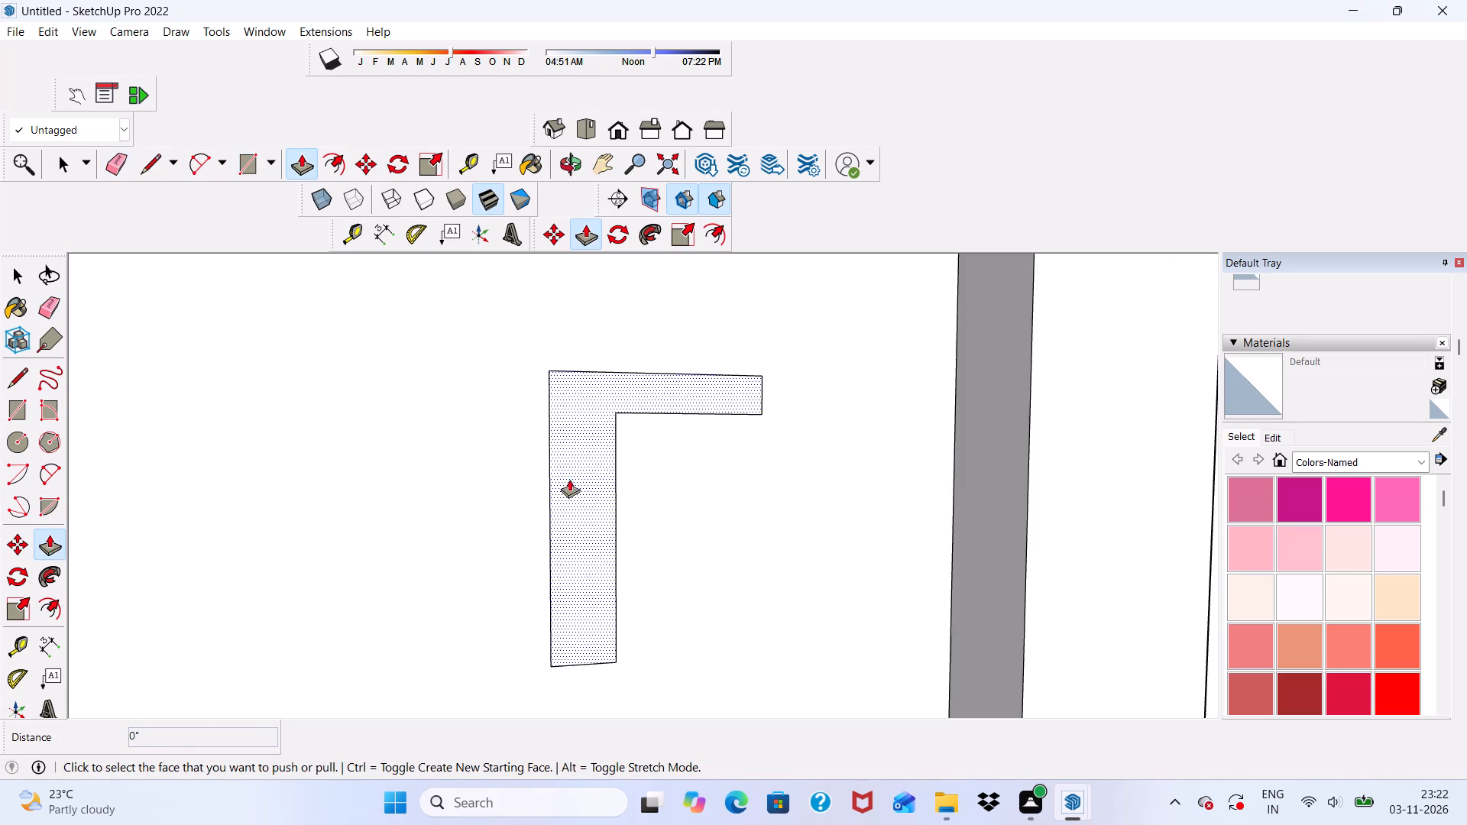
{"action": "left_click", "coordinate": [575, 486]}
{"action": "scroll", "coordinate": [604, 495], "scroll_direction": "down", "scroll_amount": 1}
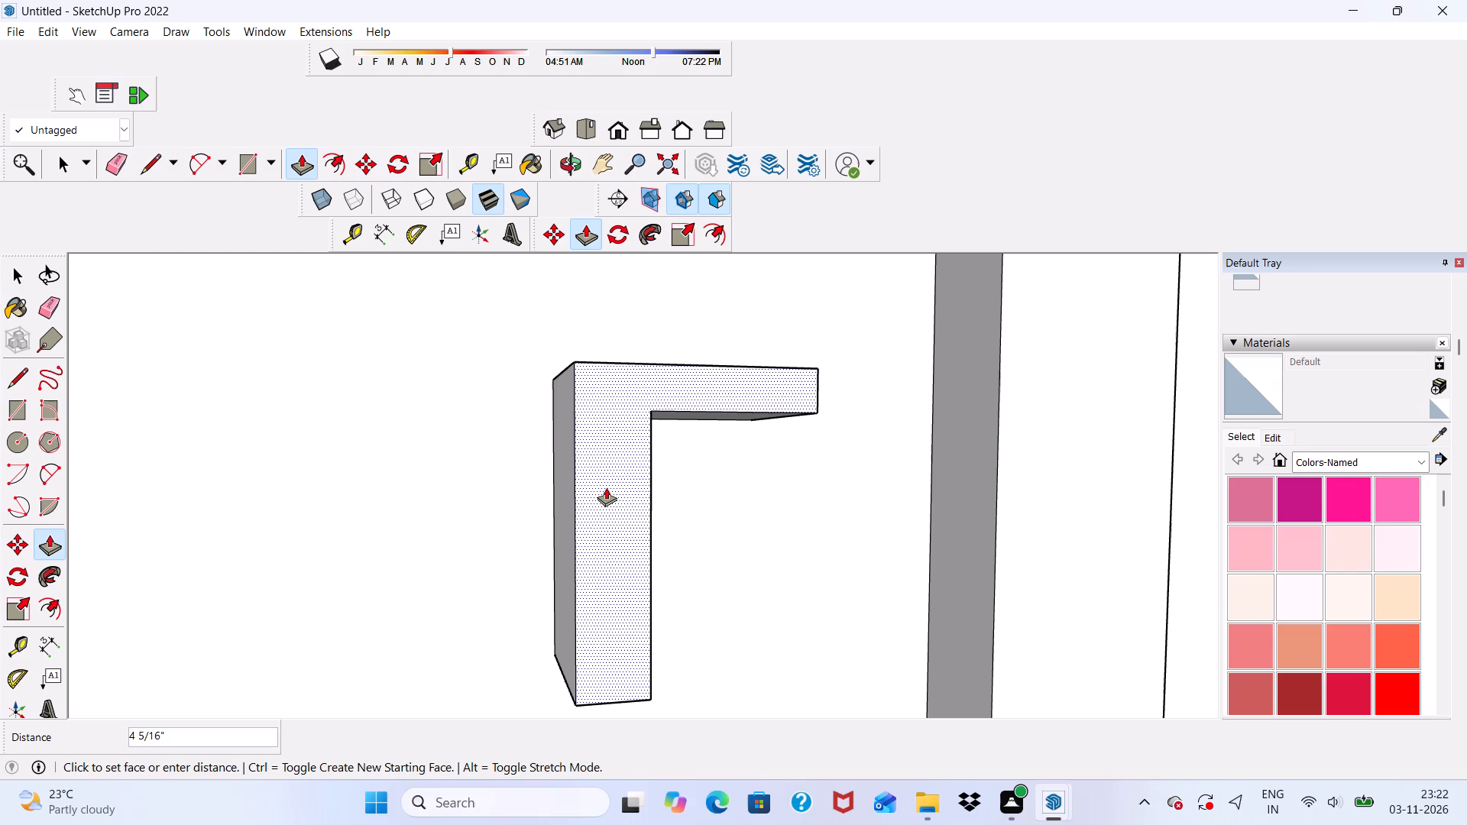
{"action": "key", "text": "3"}
{"action": "key", "text": "shift+quotedbl"}
{"action": "key", "text": "Return"}
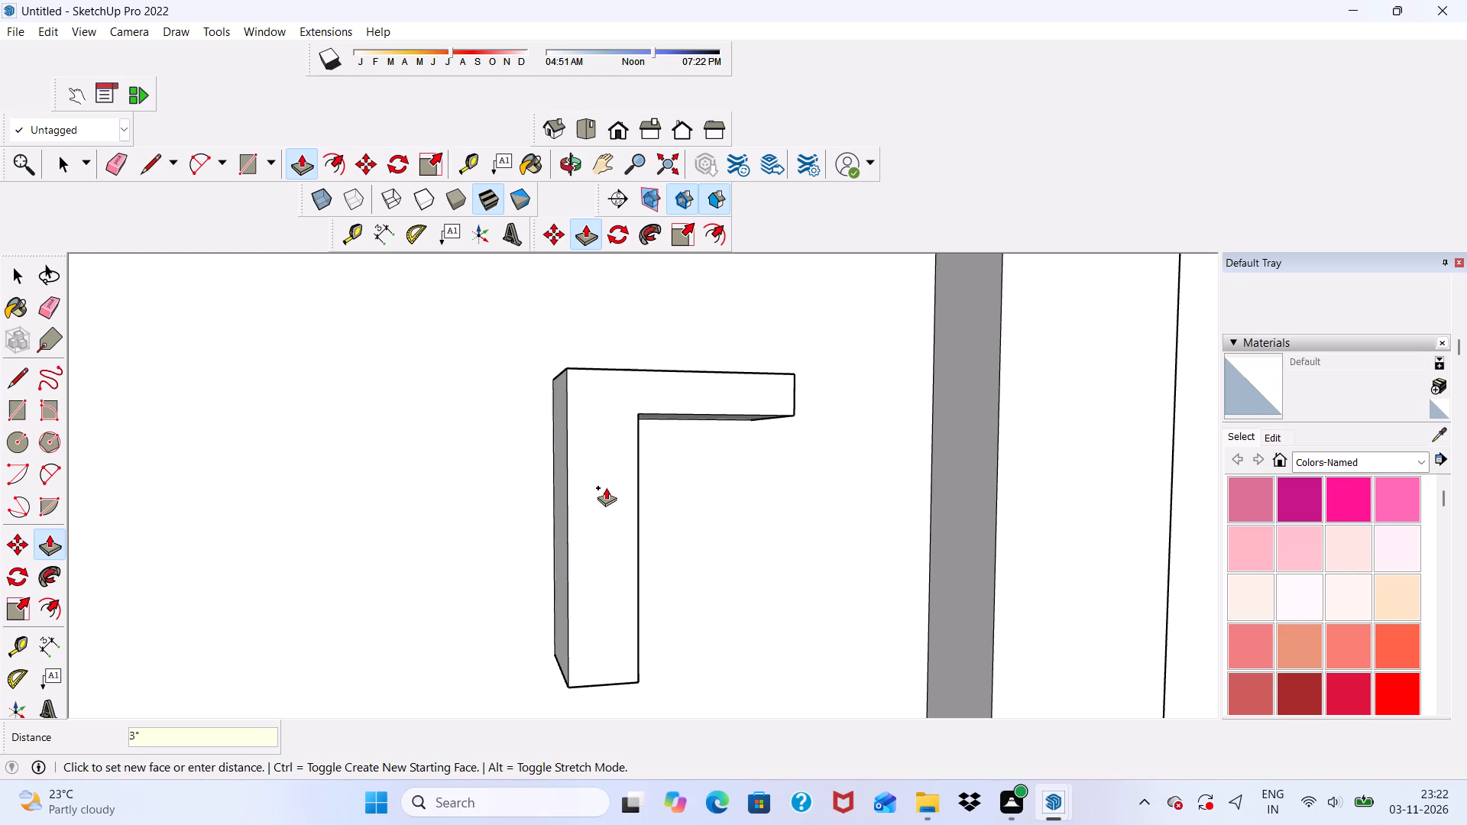
Undo the L-shaped handle's extrusion, line erasures and both rectangles, clearing it from the door panel.
{"action": "key", "text": "space"}
{"action": "scroll", "coordinate": [606, 487], "scroll_direction": "down", "scroll_amount": 10}
{"action": "middle_click_drag", "start_coordinate": [629, 471], "coordinate": [352, 587]}
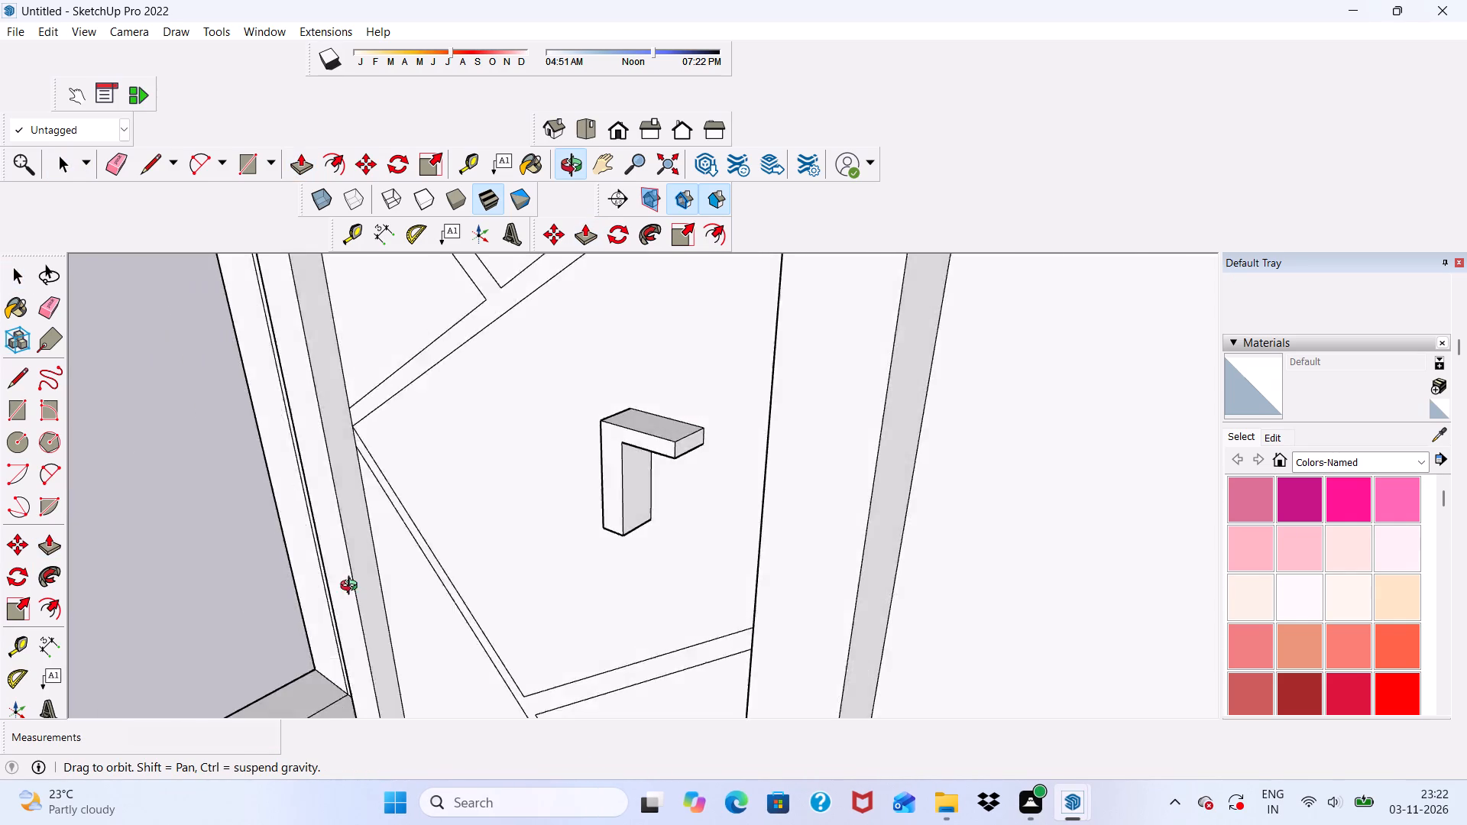
{"action": "middle_click_drag", "start_coordinate": [352, 587], "coordinate": [559, 480]}
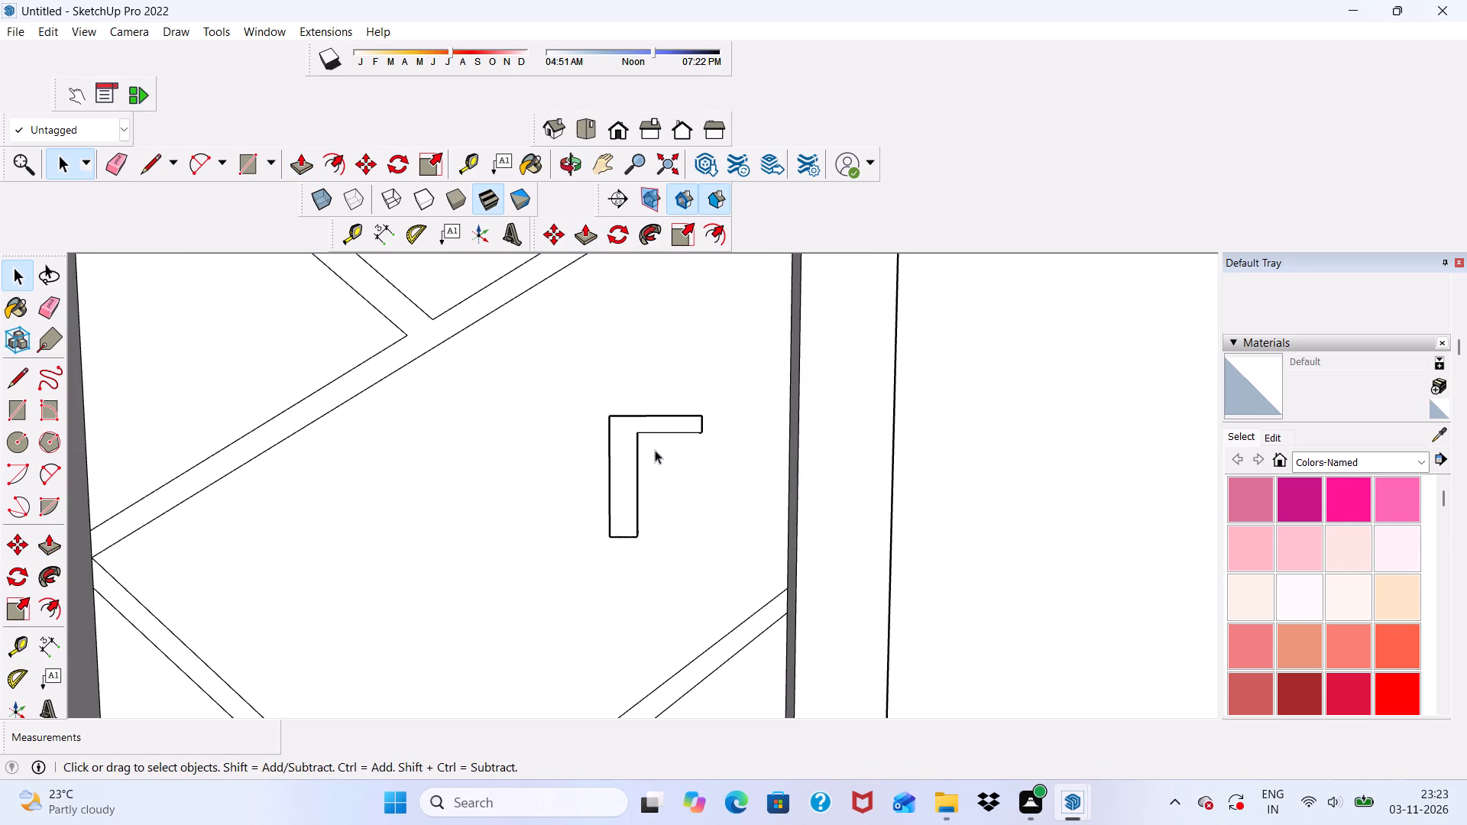
{"action": "key", "text": "ctrl+z"}
{"action": "scroll", "coordinate": [667, 446], "scroll_direction": "up", "scroll_amount": 5}
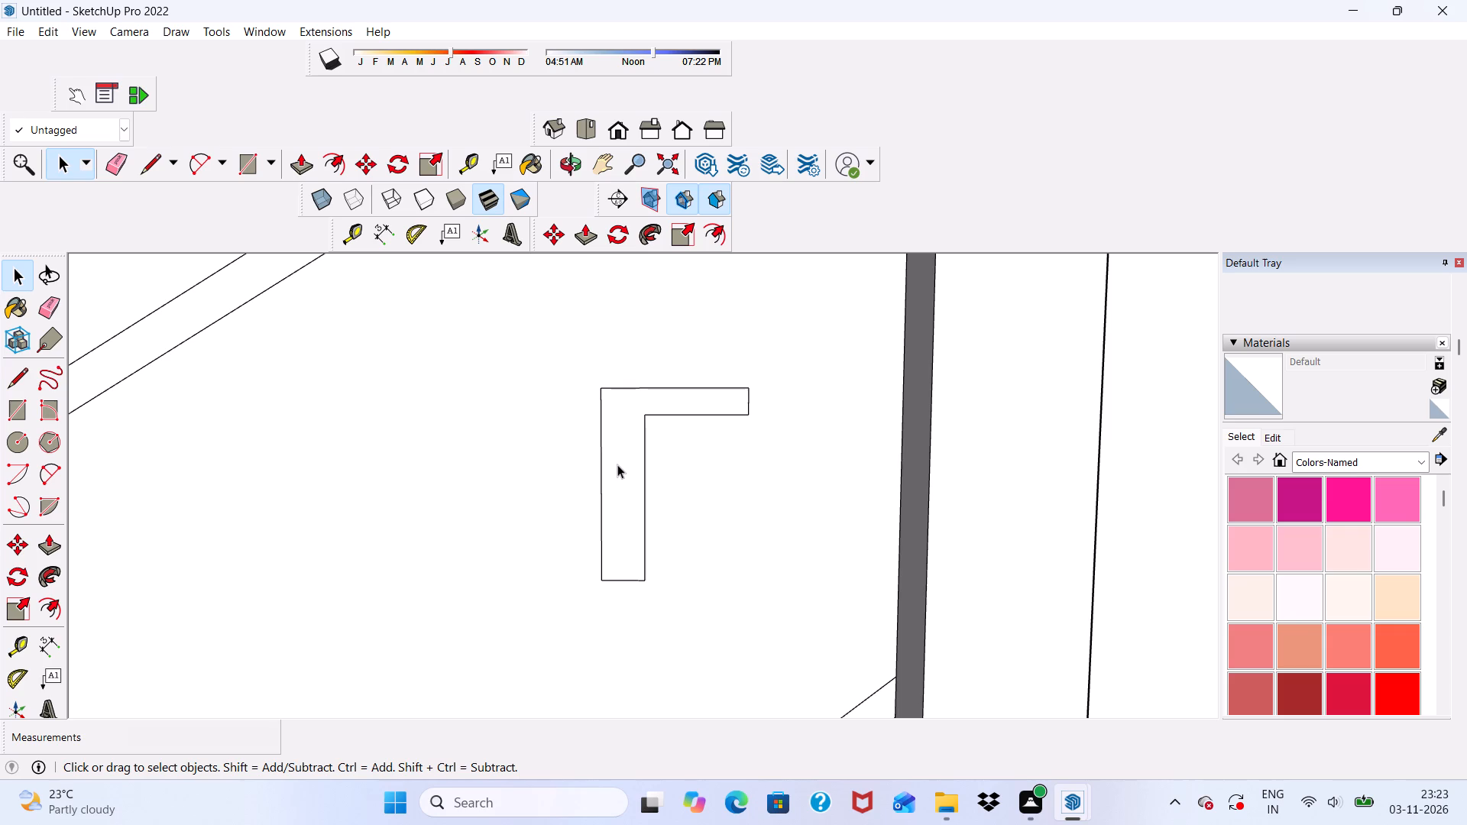
{"action": "key", "text": "ctrl+z"}
{"action": "key", "text": "ctrl+z"}
{"action": "key", "text": "ctrl+z"}
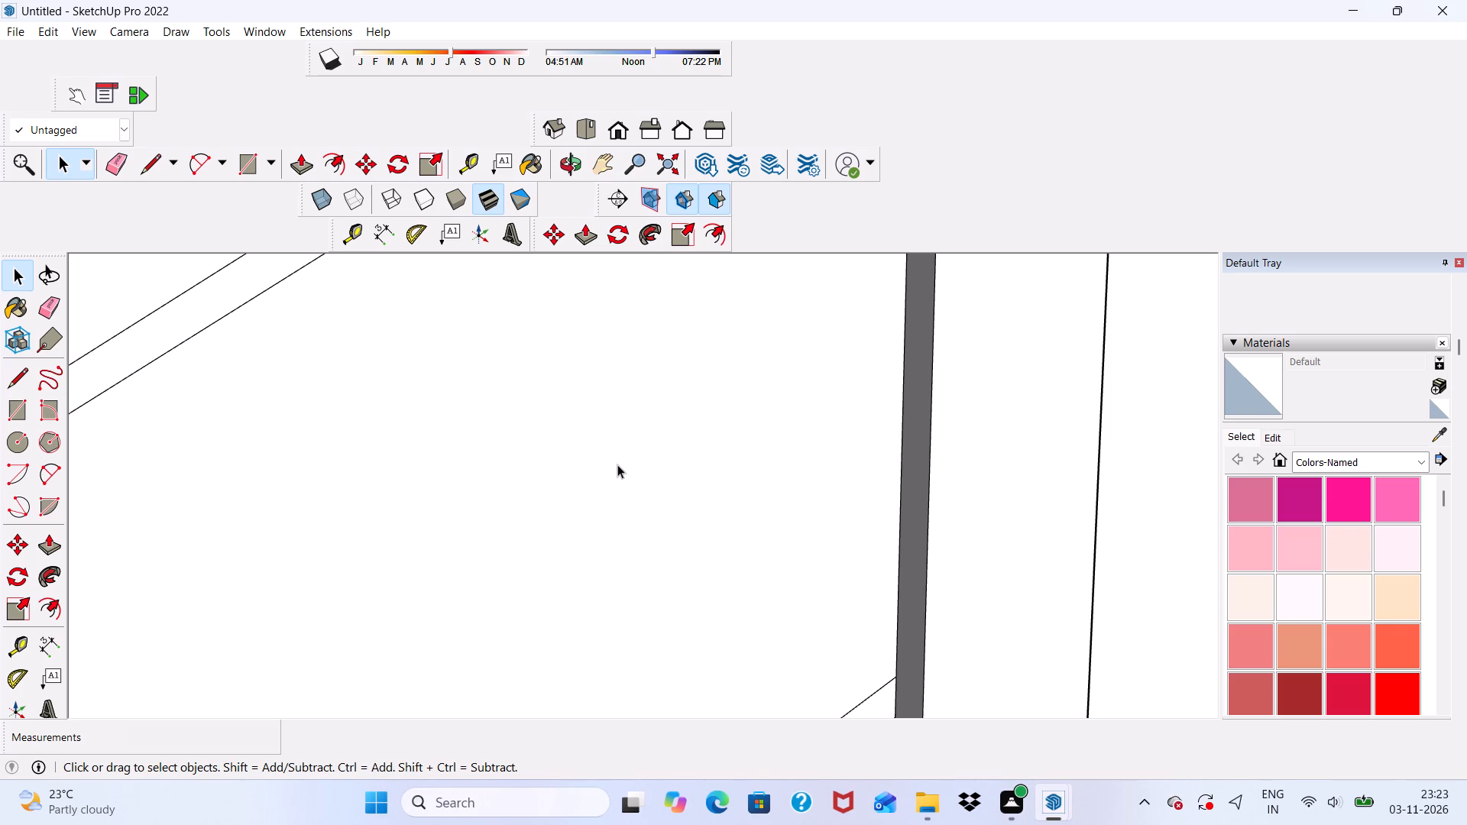
Draw a horizontal rectangle about 10 3/8" by 1" on the door panel, between the diagonal strips near its right edge.
{"action": "left_click", "coordinate": [236, 160]}
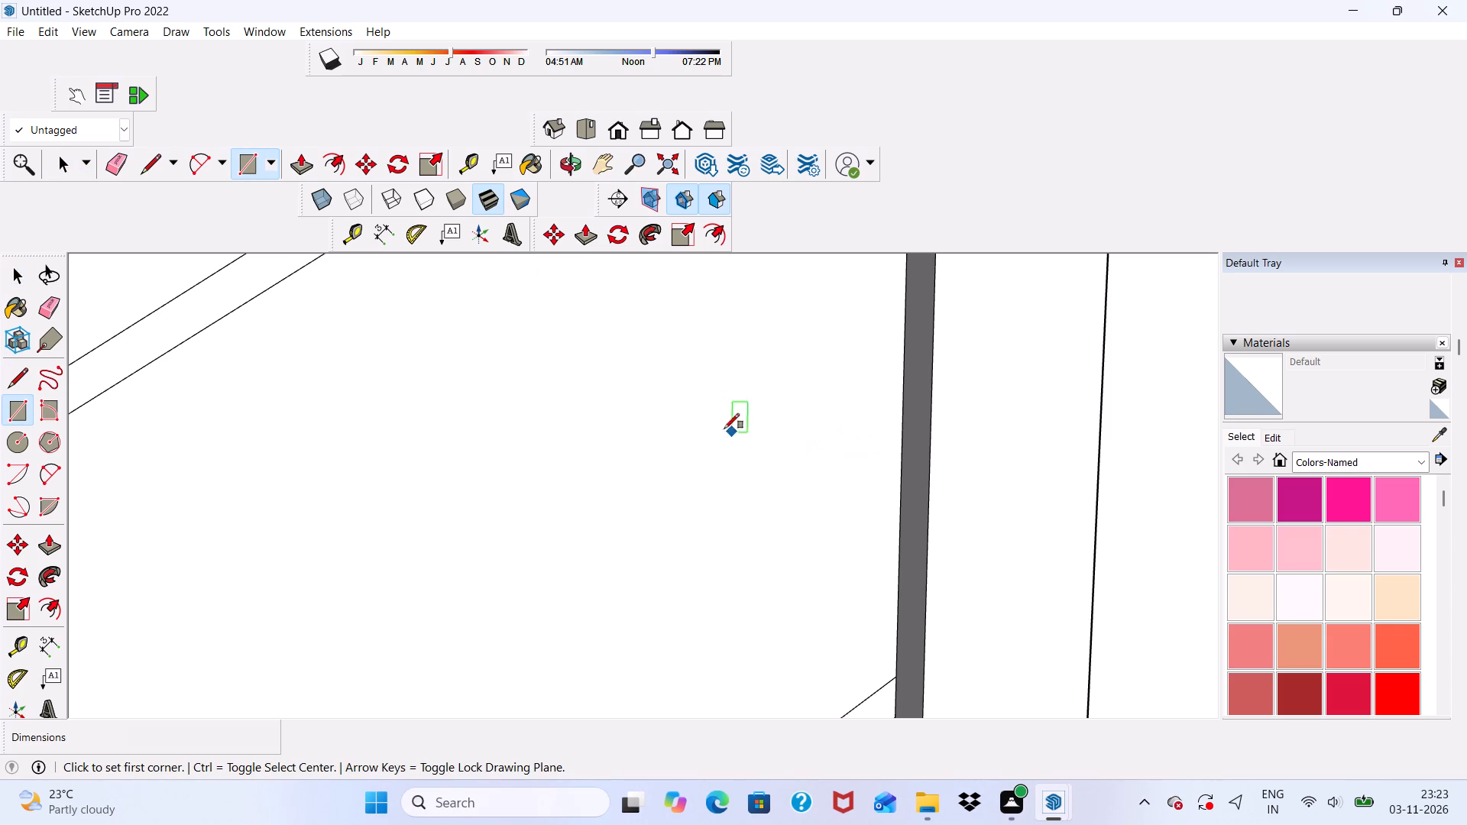
{"action": "left_click", "coordinate": [601, 388]}
{"action": "scroll", "coordinate": [795, 394], "scroll_direction": "up", "scroll_amount": 3}
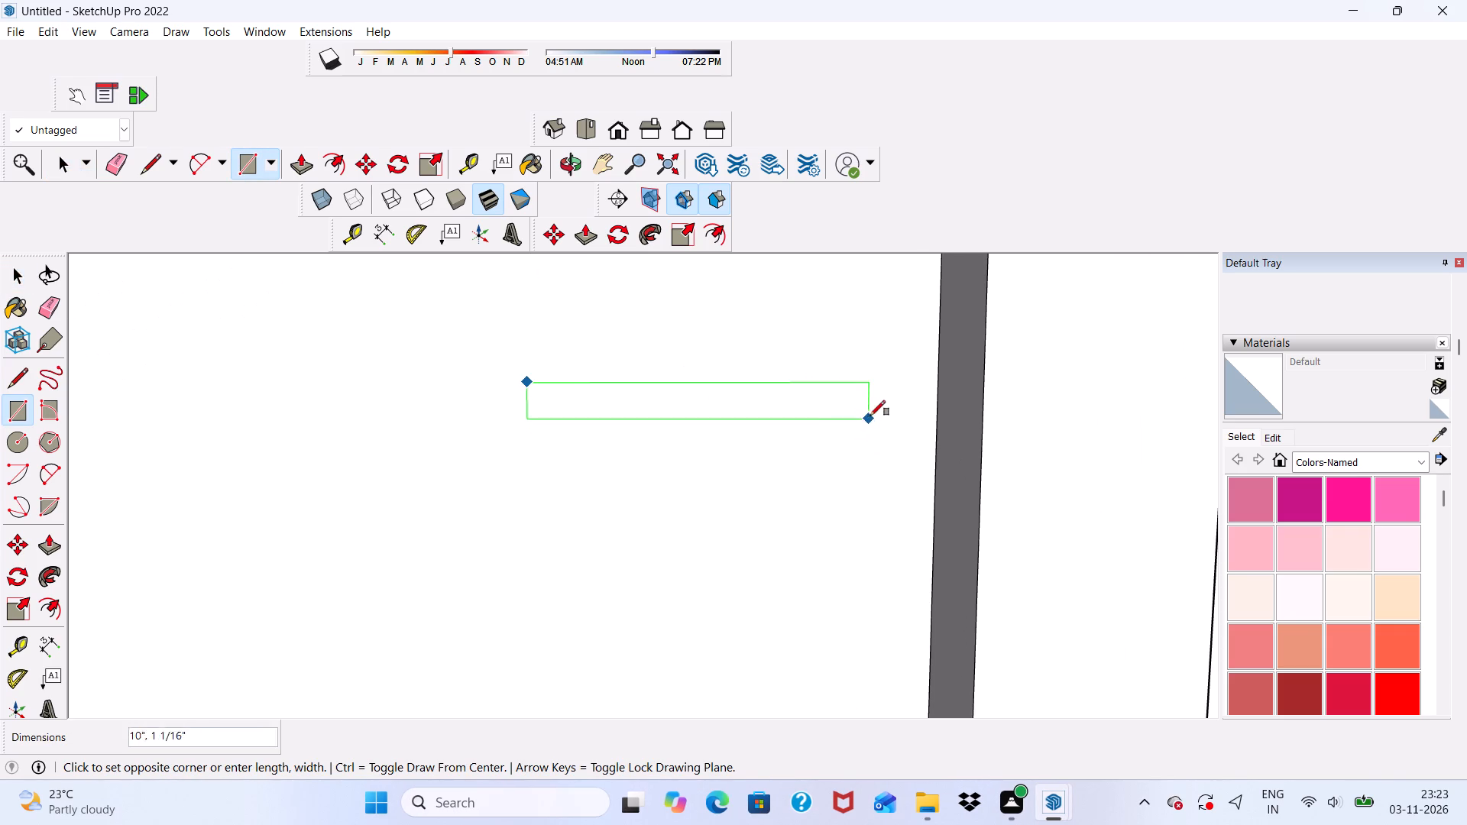
{"action": "left_click", "coordinate": [881, 417]}
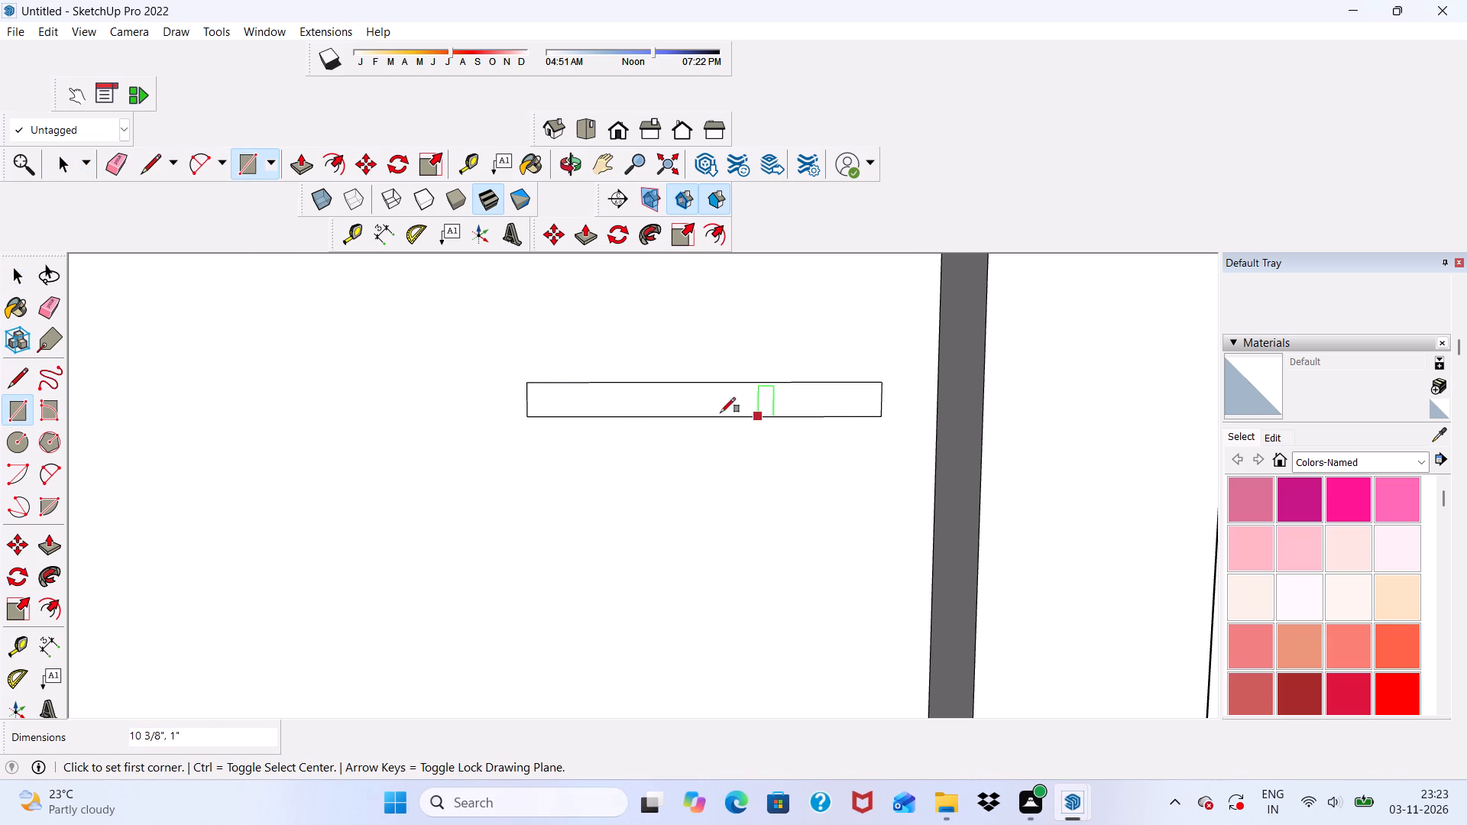
Draw an upright rectangle about 10 7/8" by 1 3/8" downward from the horizontal rectangle's top-left corner.
{"action": "left_click", "coordinate": [531, 386]}
{"action": "scroll", "coordinate": [572, 487], "scroll_direction": "down", "scroll_amount": 3}
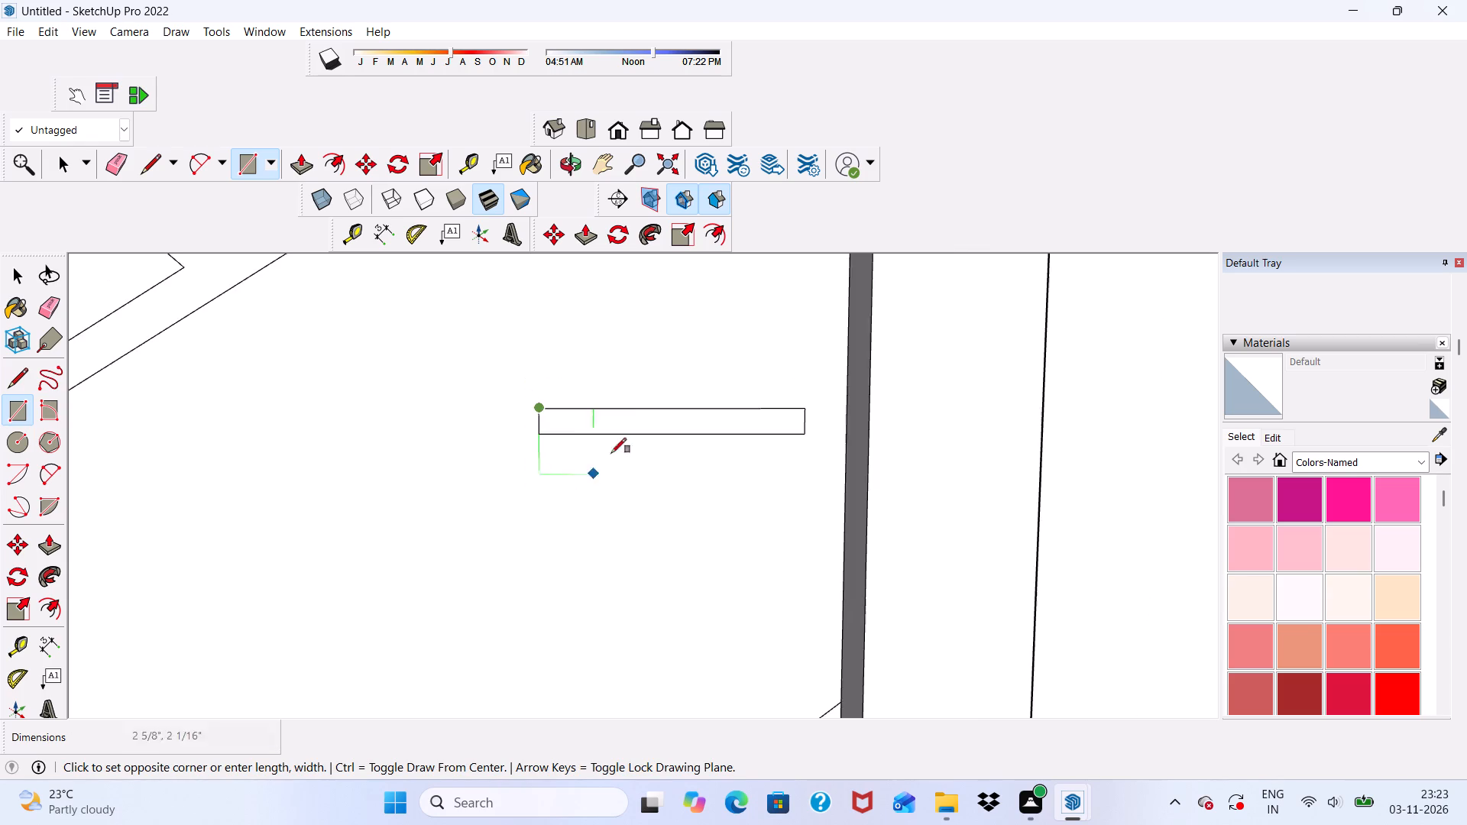
{"action": "scroll", "coordinate": [611, 453], "scroll_direction": "down", "scroll_amount": 5}
{"action": "scroll", "coordinate": [583, 548], "scroll_direction": "up", "scroll_amount": 2}
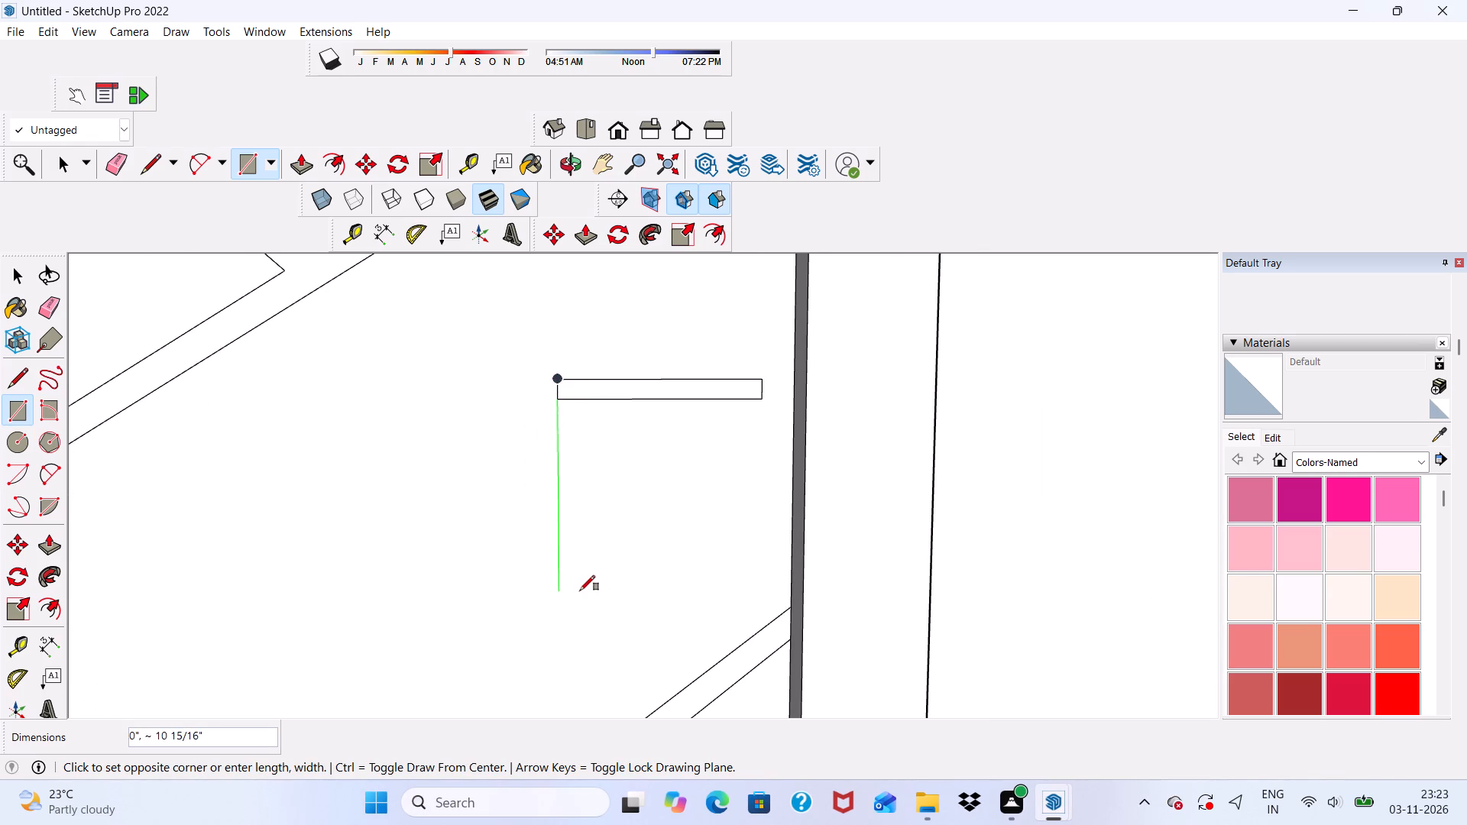
{"action": "left_click", "coordinate": [585, 590]}
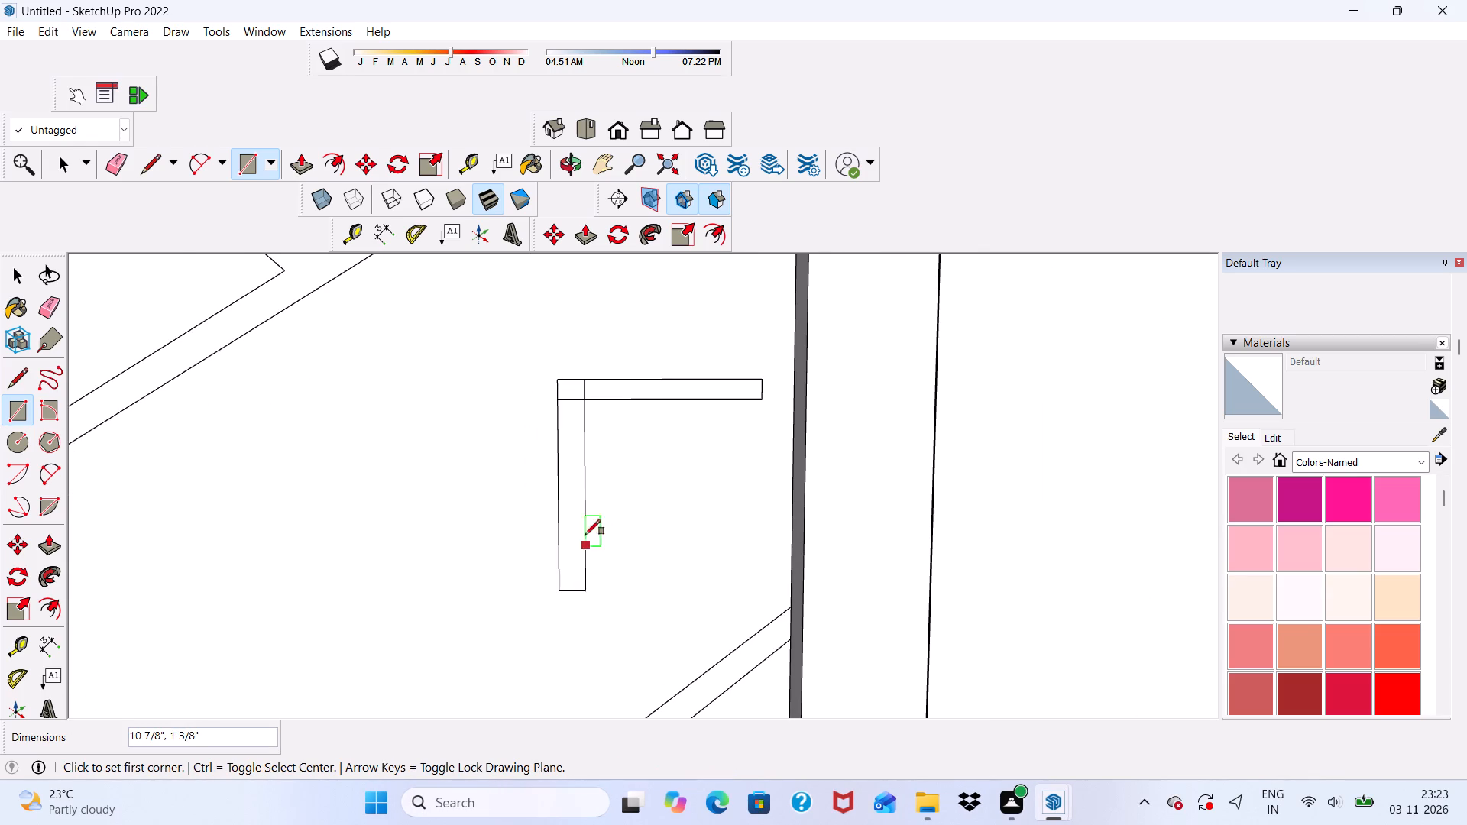
Erase the inner lines where the two rectangles overlap to form one L-shaped handle profile.
{"action": "left_click", "coordinate": [122, 167]}
{"action": "scroll", "coordinate": [636, 400], "scroll_direction": "up", "scroll_amount": 4}
{"action": "scroll", "coordinate": [557, 381], "scroll_direction": "up", "scroll_amount": 5}
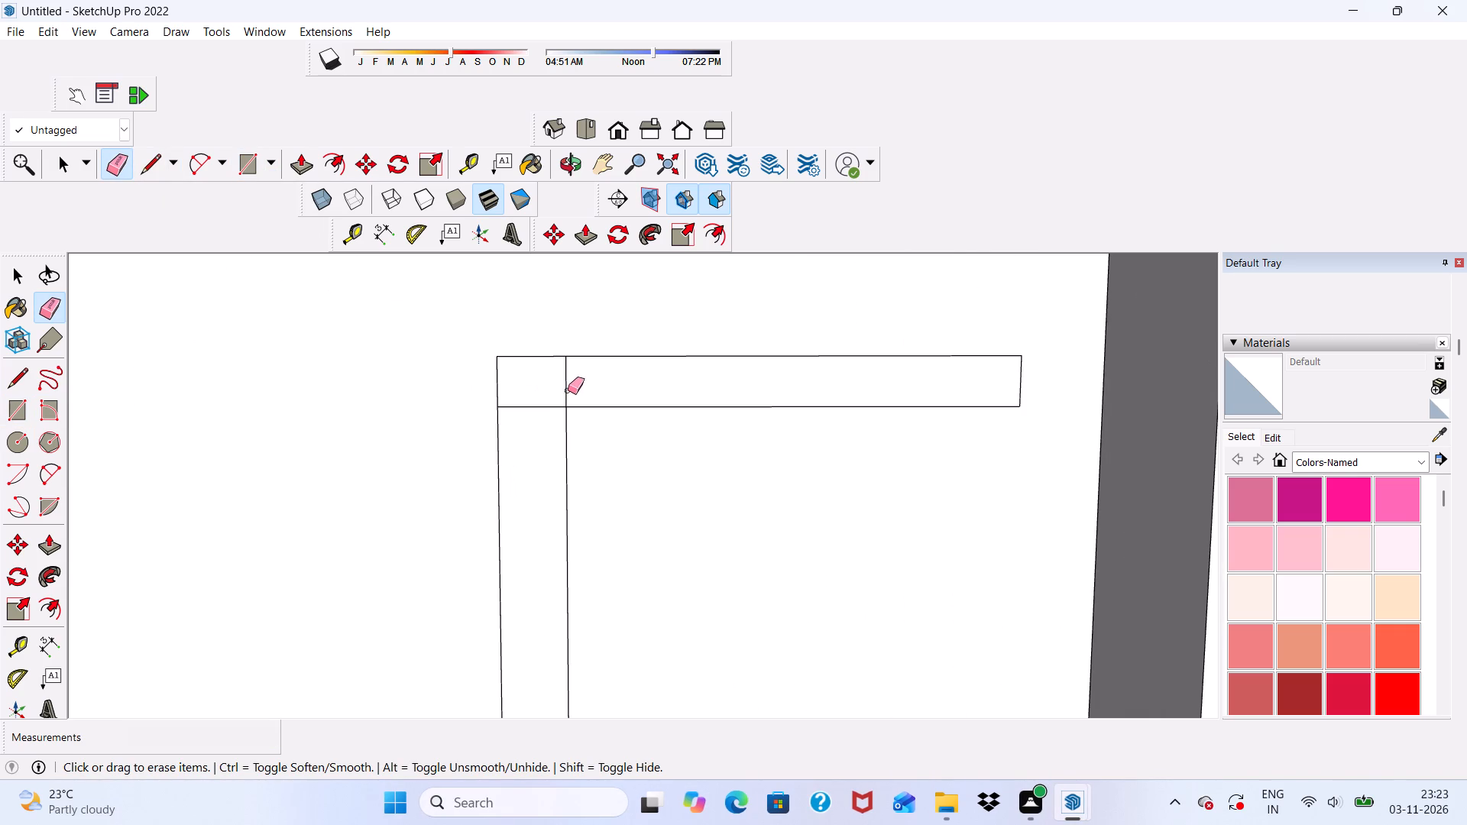
{"action": "left_click_drag", "start_coordinate": [568, 390], "coordinate": [549, 399]}
{"action": "left_click_drag", "start_coordinate": [513, 417], "coordinate": [514, 409]}
{"action": "left_click_drag", "start_coordinate": [566, 393], "coordinate": [552, 398]}
{"action": "left_click", "coordinate": [552, 398]}
Push/Pull the L-shaped handle face outward from the door by 1".
{"action": "left_click", "coordinate": [312, 161]}
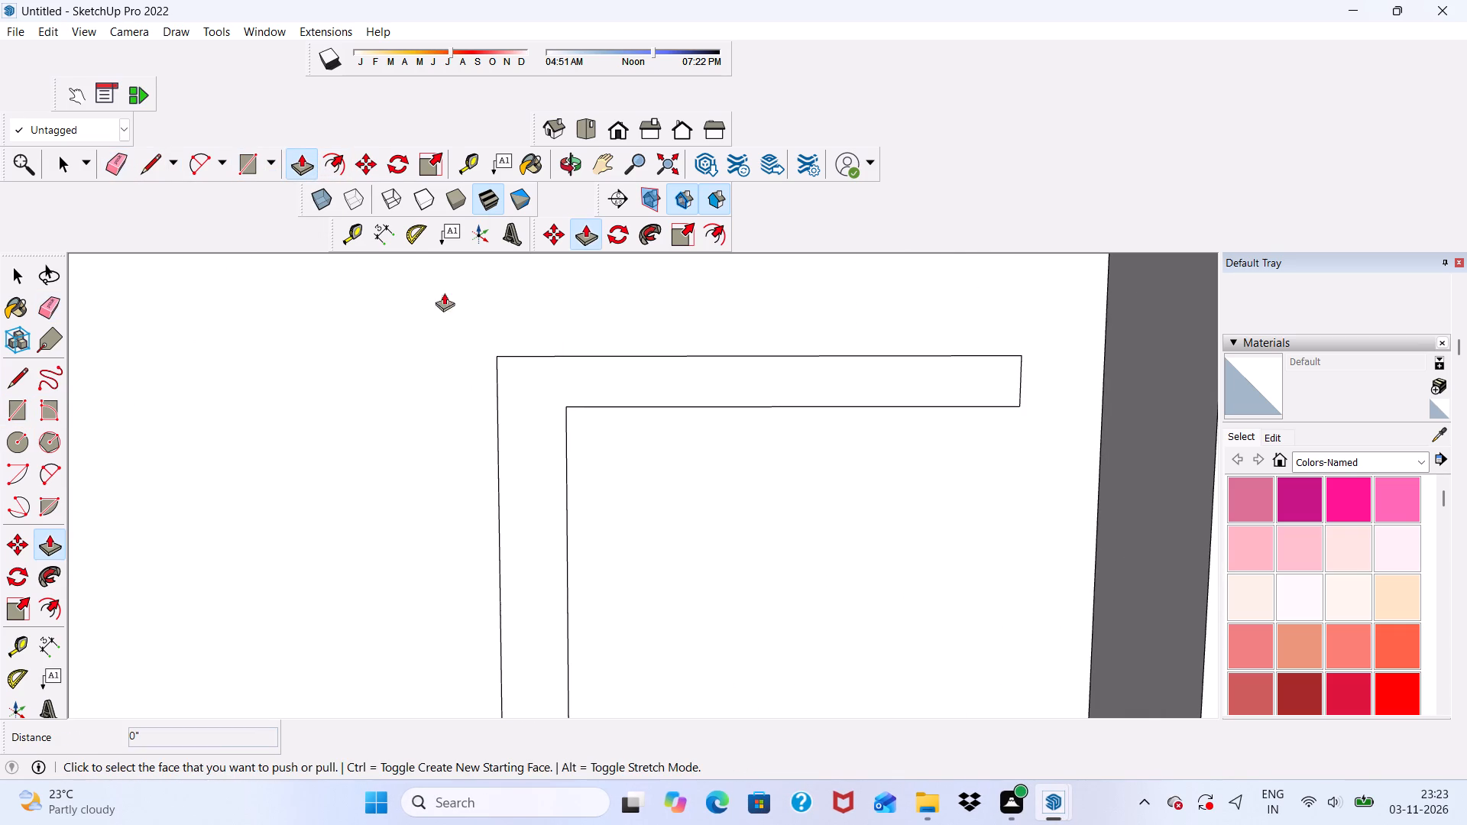
{"action": "left_click", "coordinate": [555, 404]}
{"action": "scroll", "coordinate": [491, 441], "scroll_direction": "down", "scroll_amount": 3}
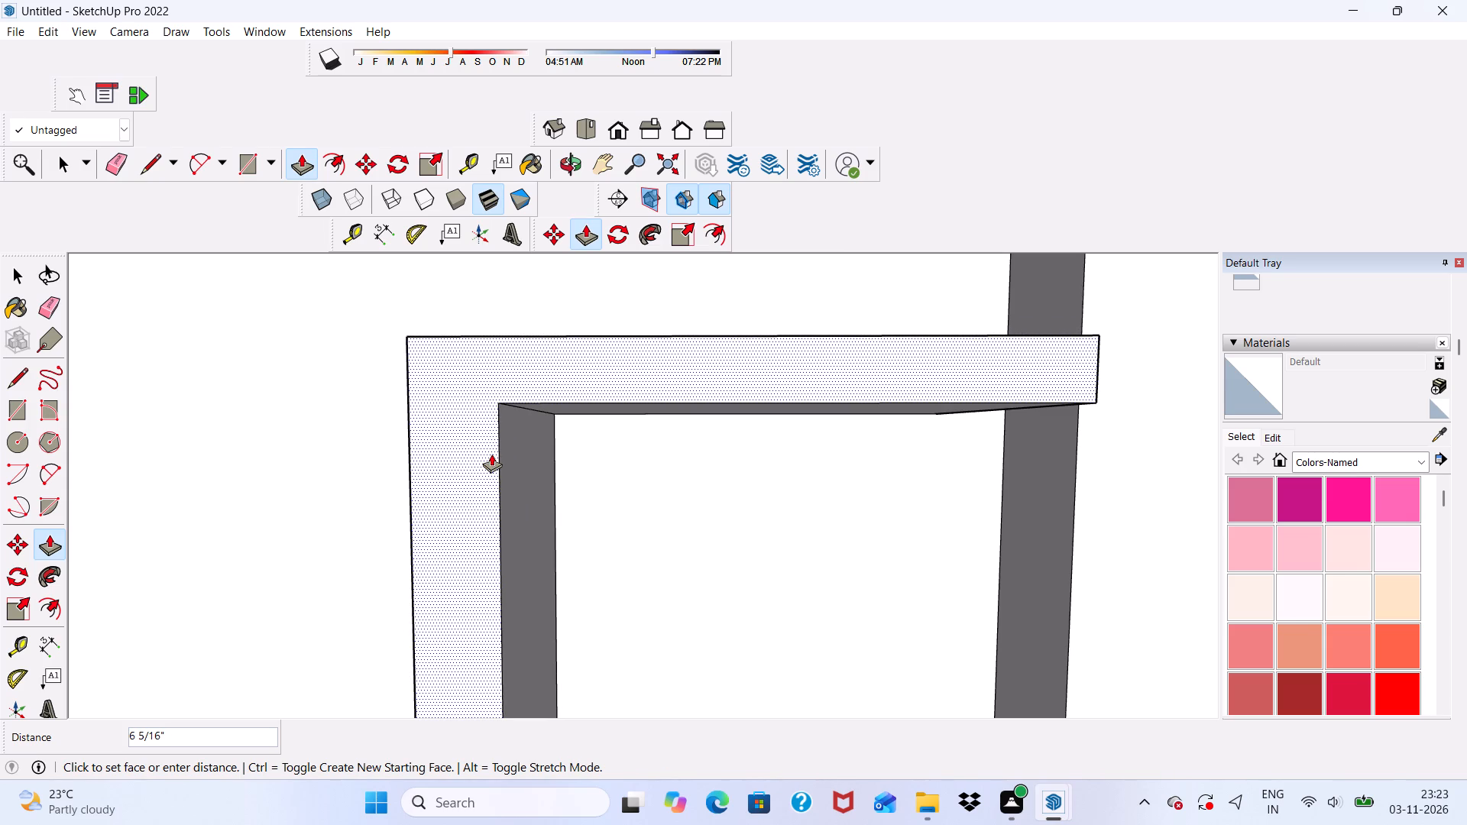
{"action": "key", "text": "3"}
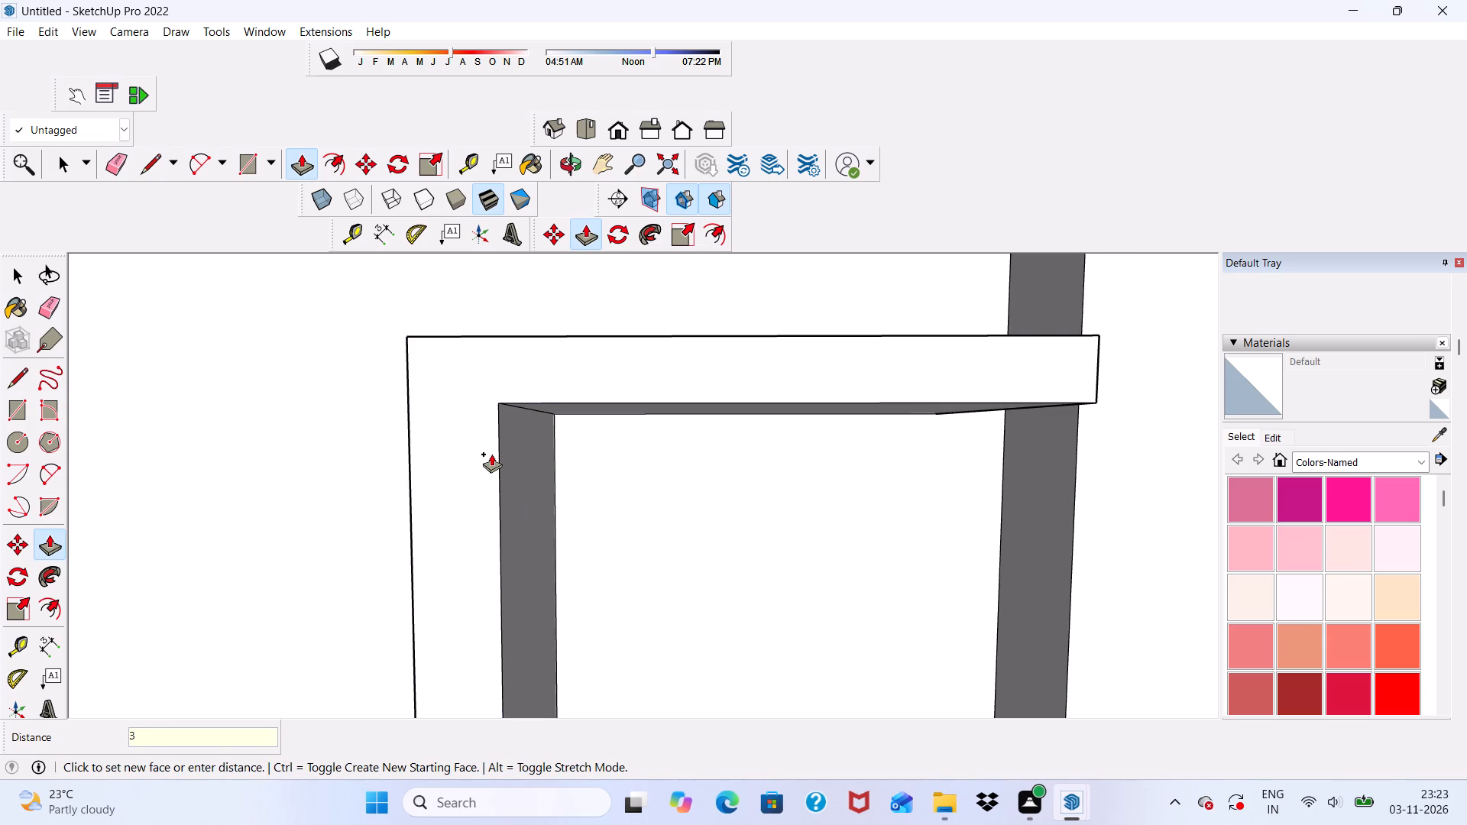
{"action": "key", "text": "BackSpace"}
{"action": "key", "text": "1"}
{"action": "key", "text": "shift+quotedbl"}
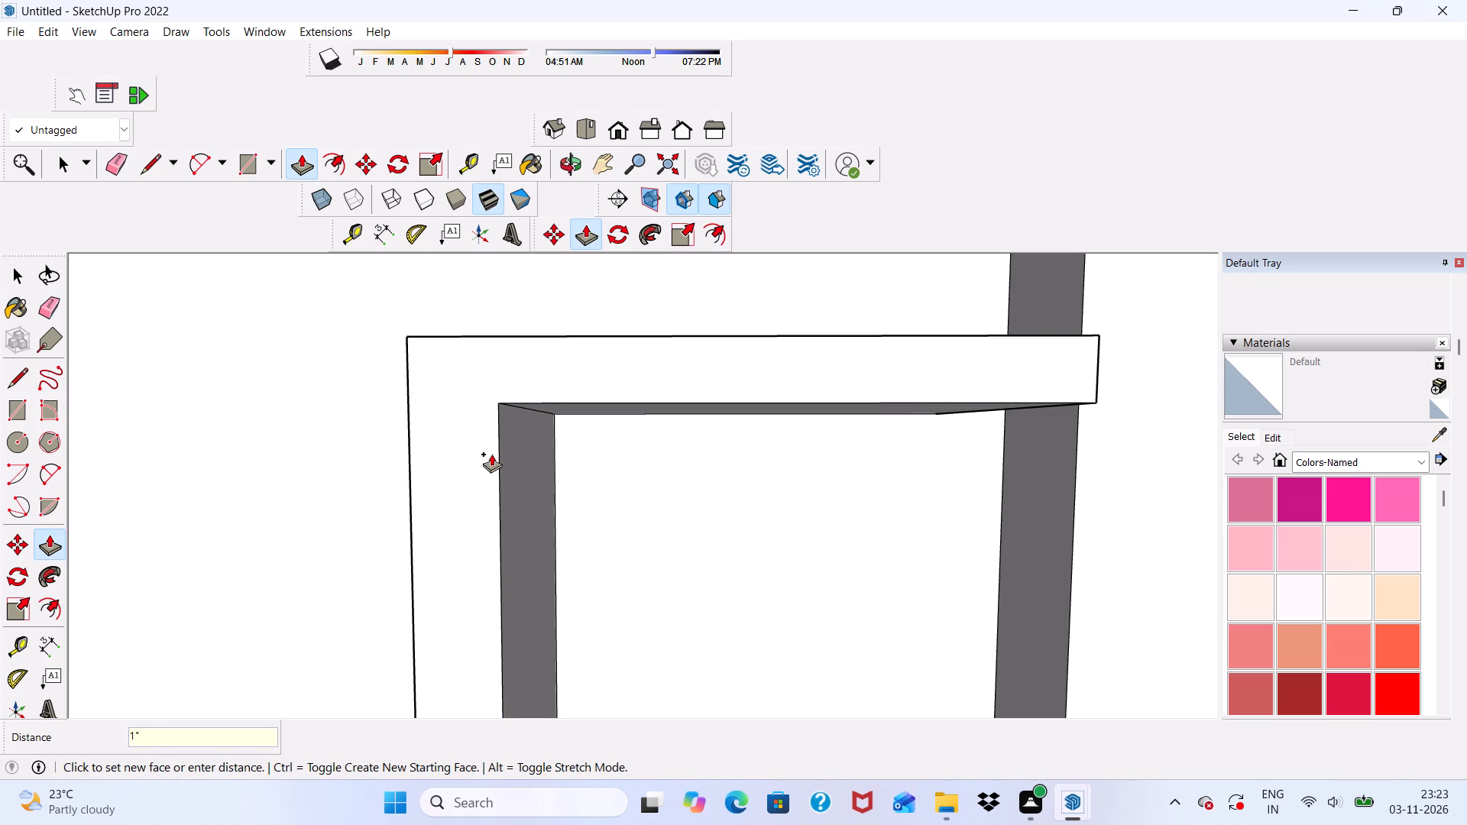
{"action": "key", "text": "Return"}
Examine the thinner L-shaped handle on the framed door and the surrounding first-floor balcony from several angles.
{"action": "scroll", "coordinate": [406, 491], "scroll_direction": "down", "scroll_amount": 6}
{"action": "middle_click_drag", "start_coordinate": [601, 547], "coordinate": [1134, 490]}
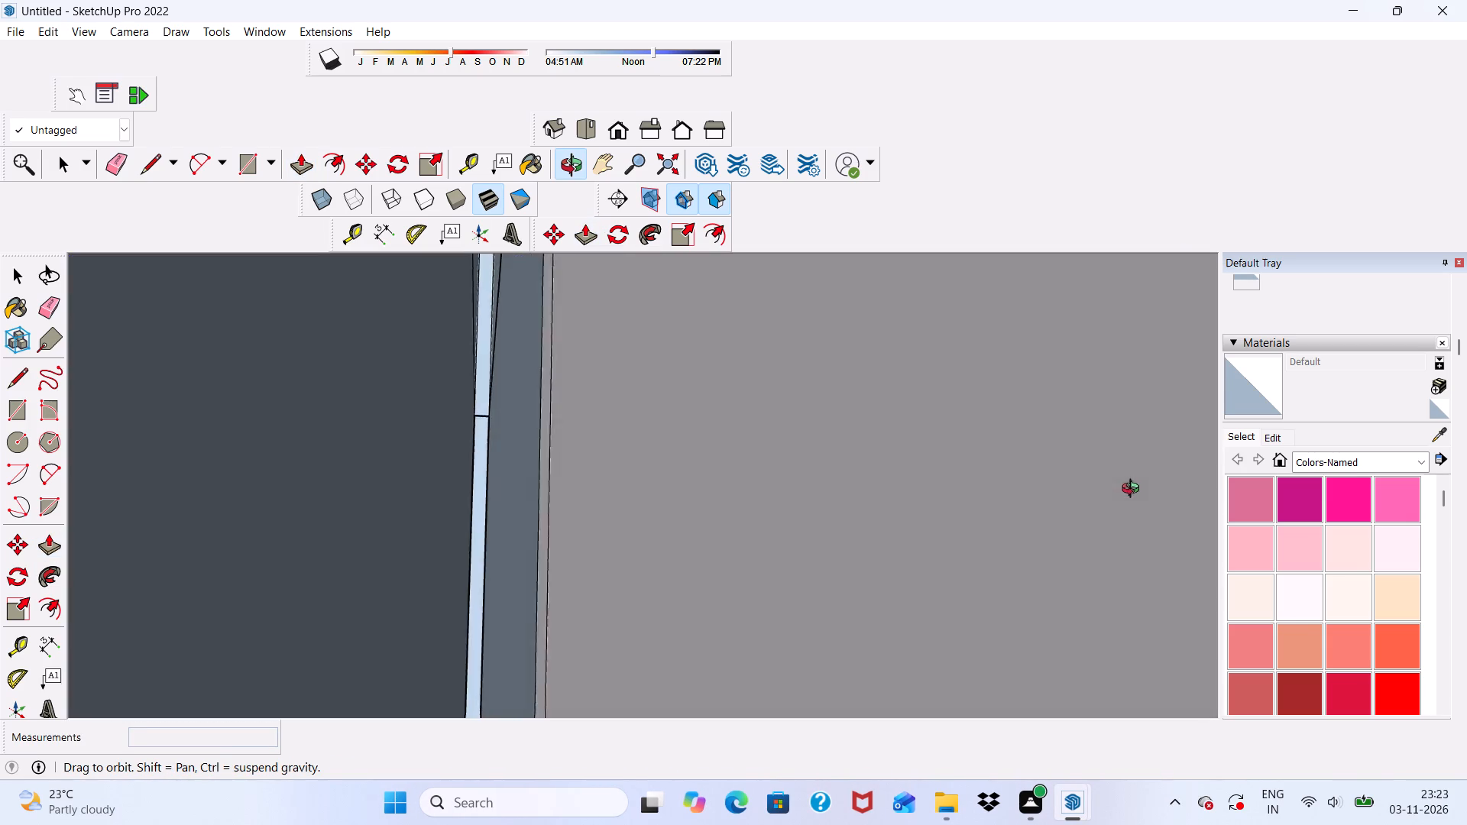
{"action": "middle_click_drag", "start_coordinate": [1134, 490], "coordinate": [754, 605]}
{"action": "scroll", "coordinate": [488, 512], "scroll_direction": "down", "scroll_amount": 10}
{"action": "middle_click_drag", "start_coordinate": [640, 544], "coordinate": [487, 567]}
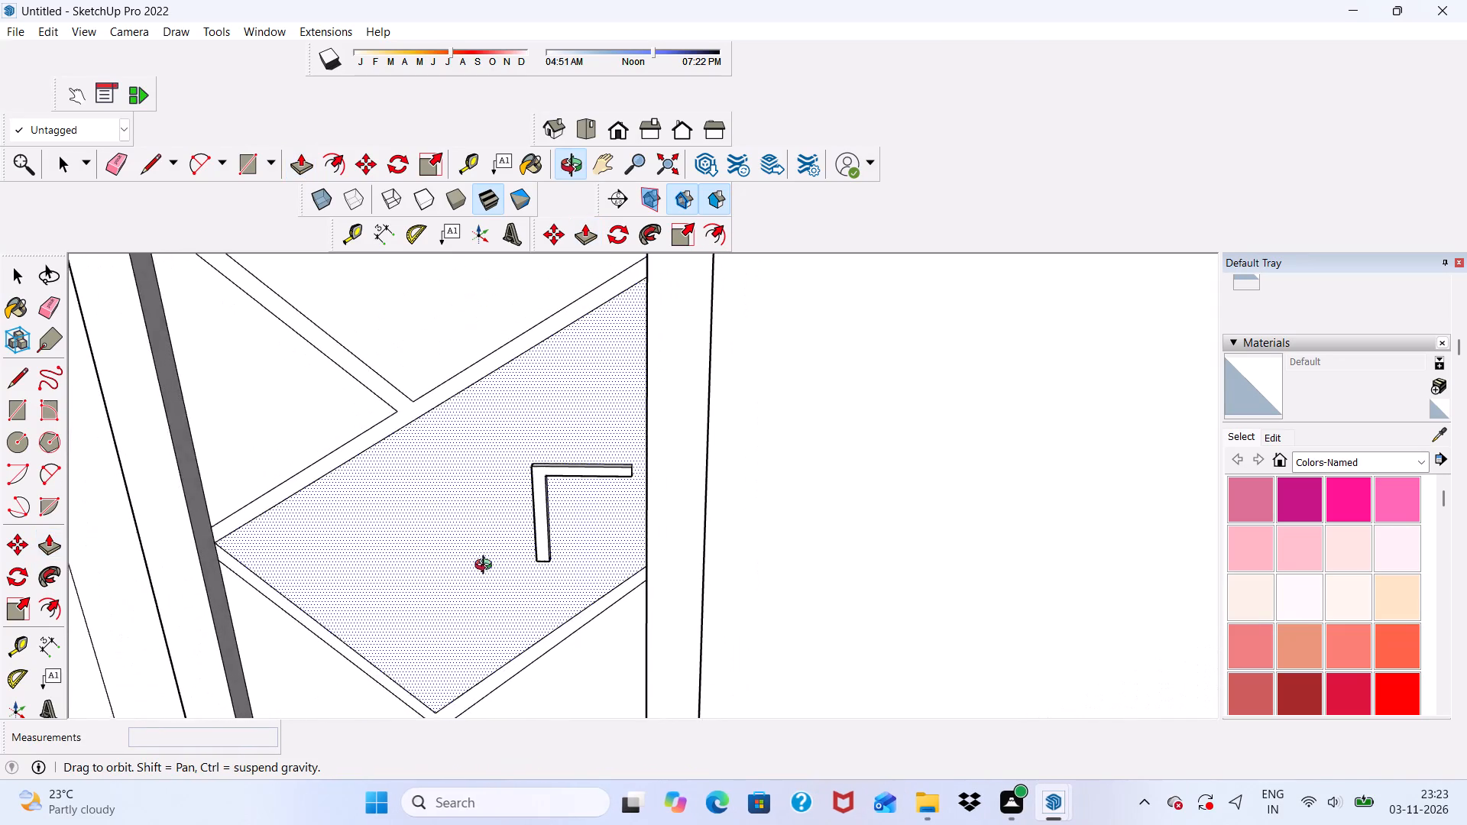
{"action": "middle_click_drag", "start_coordinate": [487, 567], "coordinate": [573, 552]}
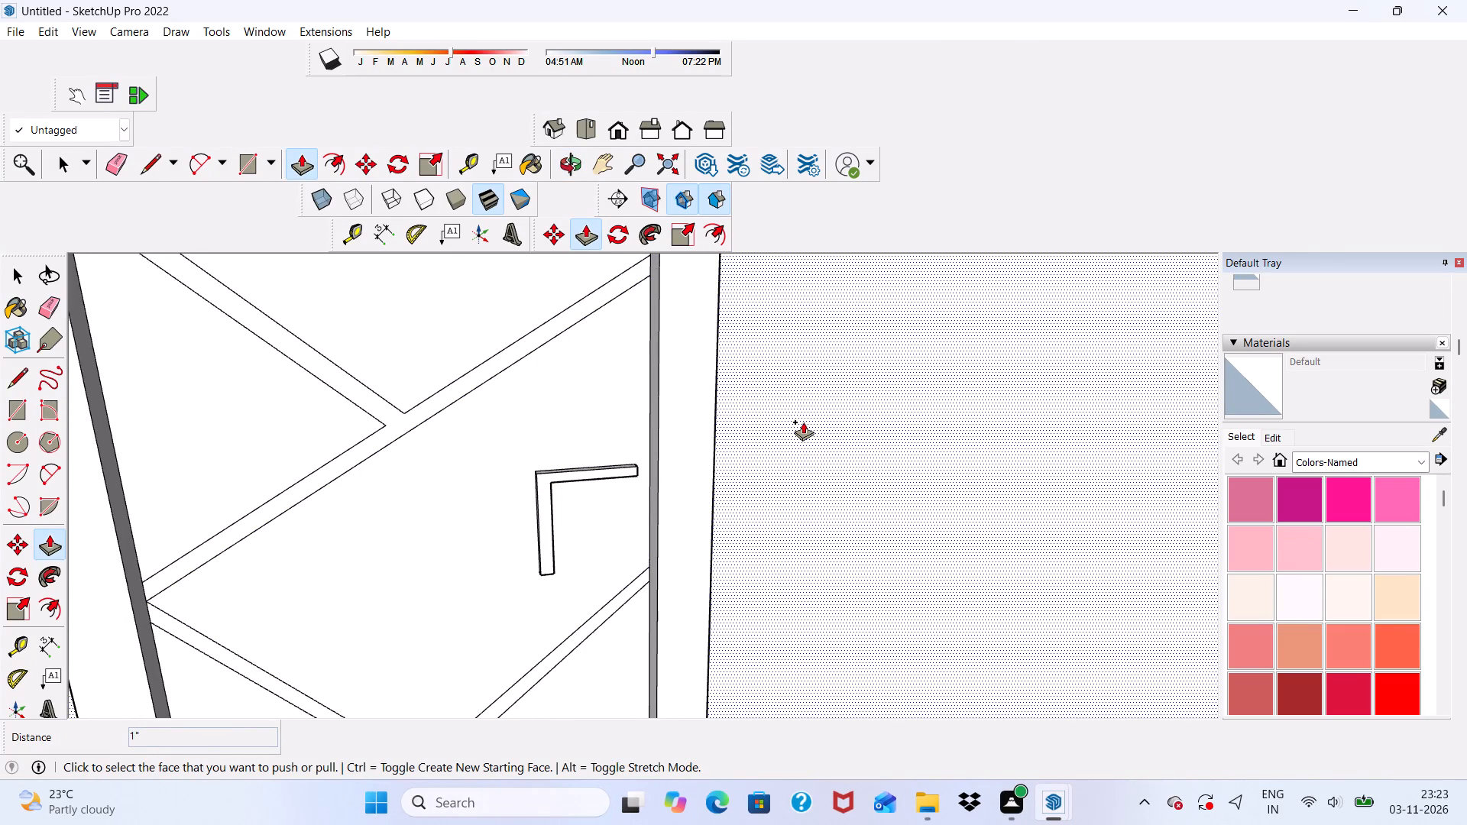
{"action": "scroll", "coordinate": [607, 485], "scroll_direction": "up", "scroll_amount": 1}
{"action": "scroll", "coordinate": [618, 453], "scroll_direction": "down", "scroll_amount": 10}
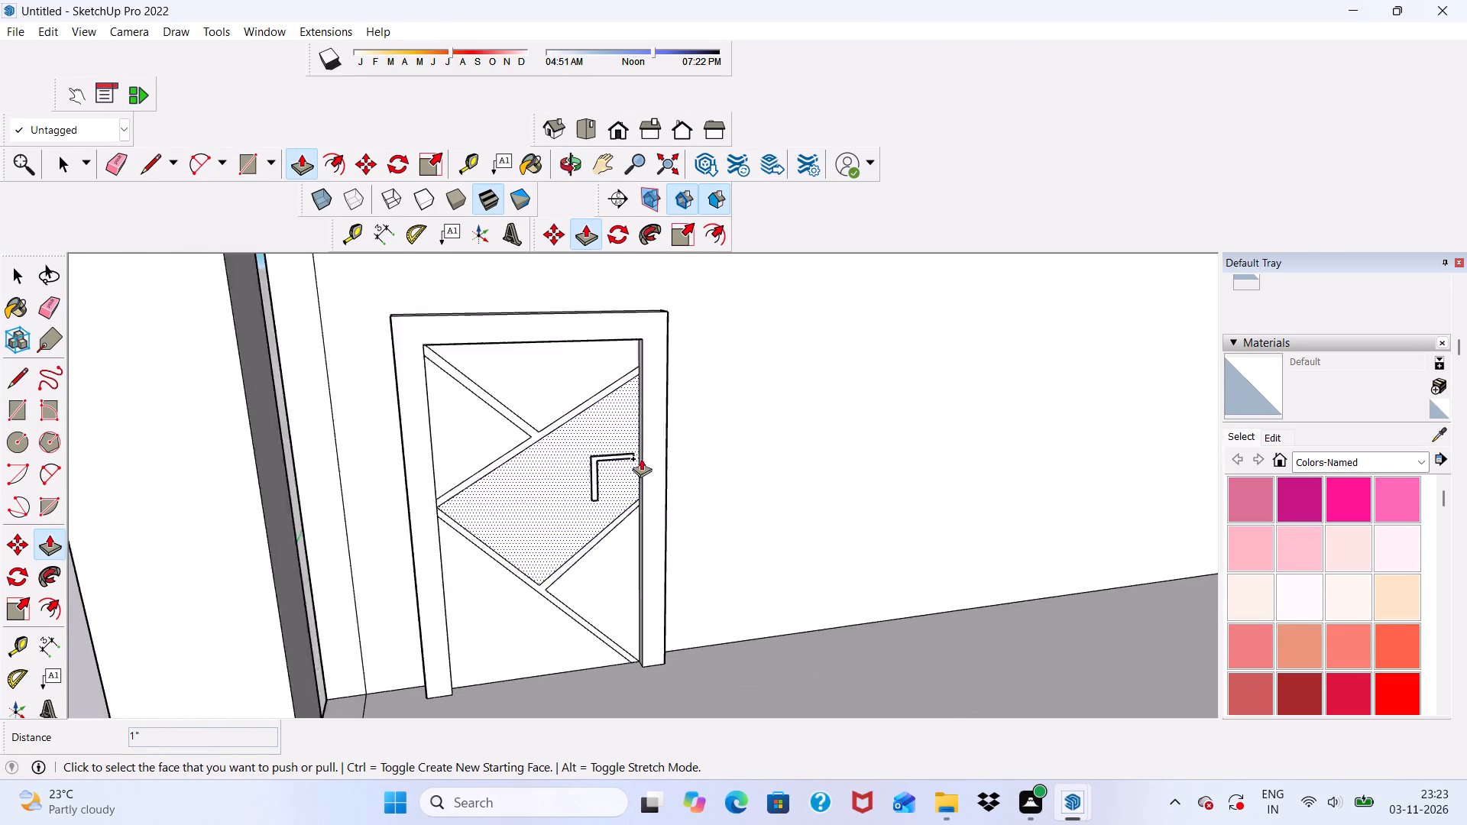
{"action": "scroll", "coordinate": [641, 458], "scroll_direction": "down", "scroll_amount": 7}
{"action": "scroll", "coordinate": [633, 469], "scroll_direction": "up", "scroll_amount": 1}
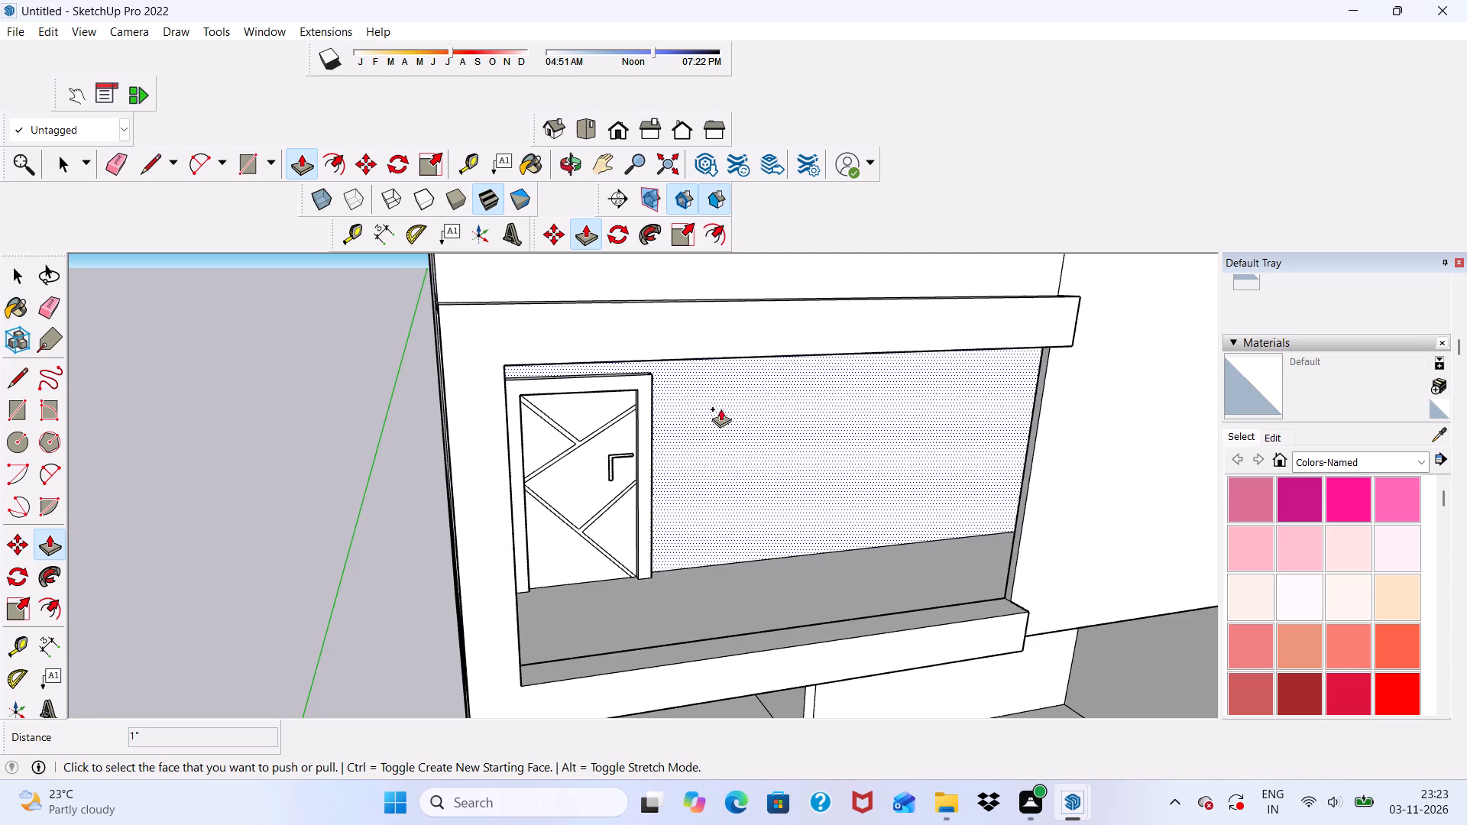
{"action": "scroll", "coordinate": [721, 408], "scroll_direction": "down", "scroll_amount": 2}
{"action": "scroll", "coordinate": [669, 449], "scroll_direction": "down", "scroll_amount": 6}
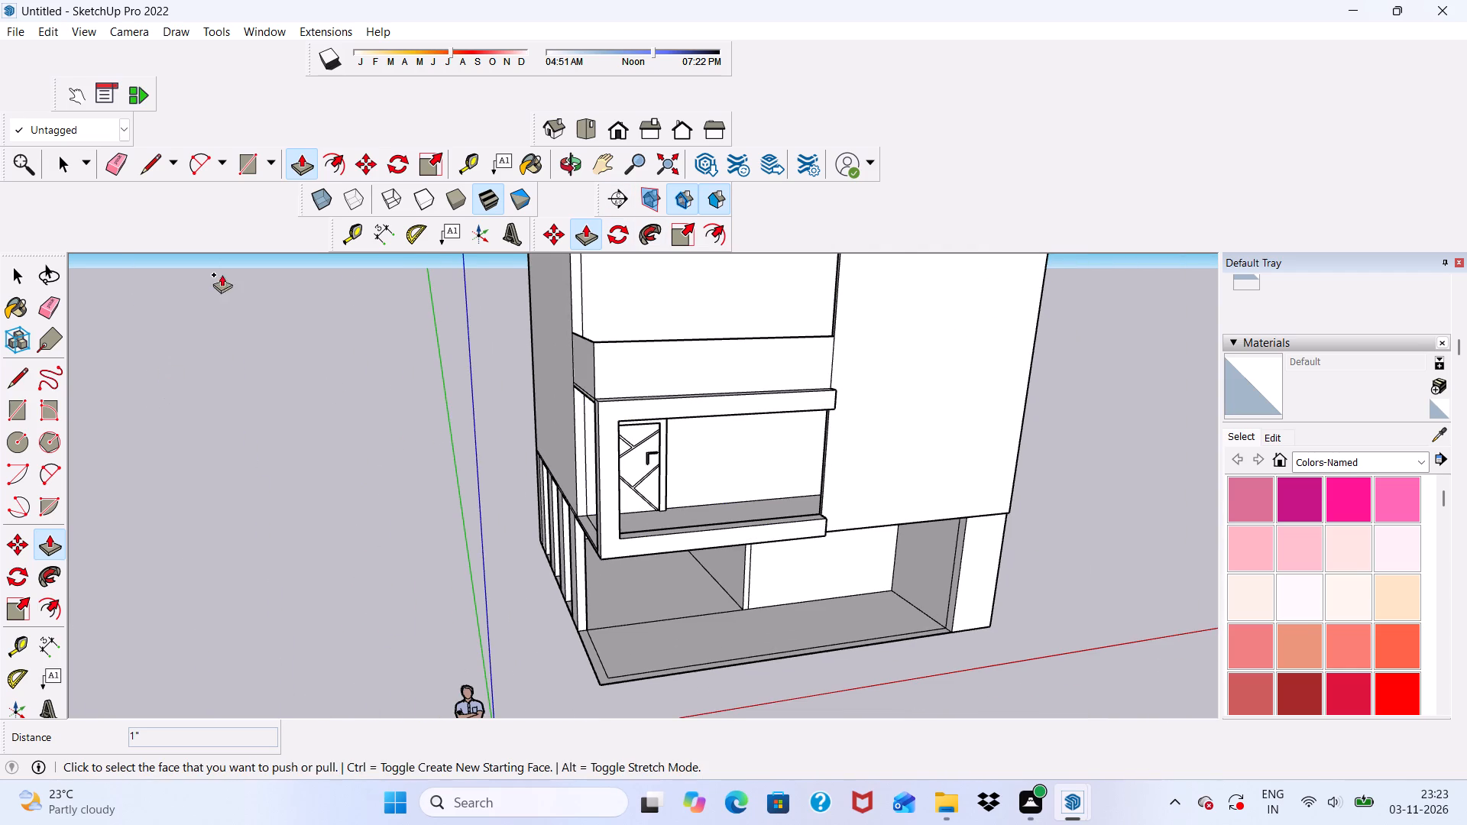
Draw a 4' by 7' door rectangle on the back wall of the balcony above, rising from its floor near the left corner.
{"action": "left_click", "coordinate": [241, 157]}
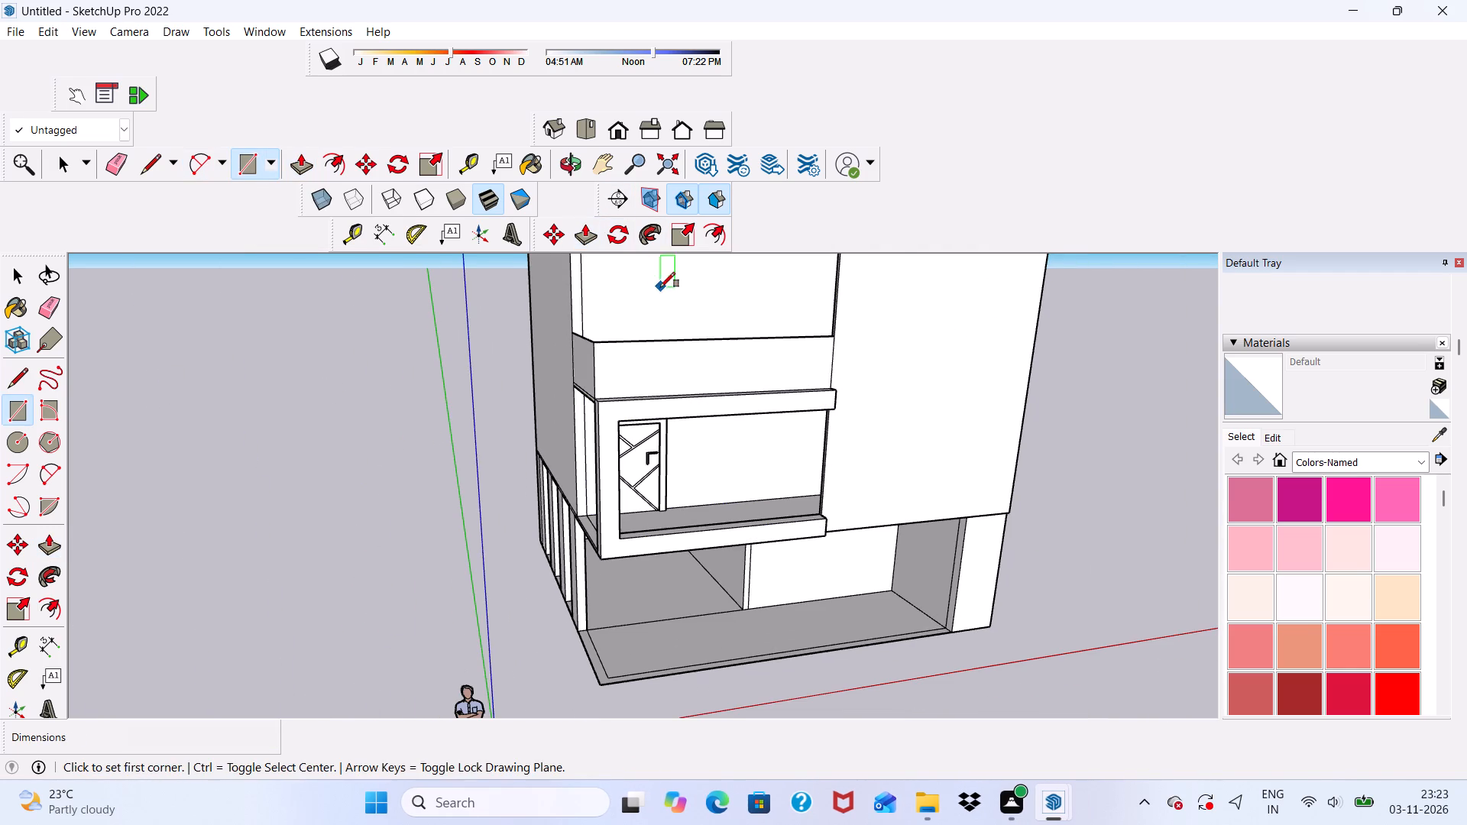
{"action": "middle_click_drag", "start_coordinate": [660, 287], "coordinate": [581, 430]}
{"action": "scroll", "coordinate": [581, 430], "scroll_direction": "up", "scroll_amount": 6}
{"action": "scroll", "coordinate": [597, 429], "scroll_direction": "down", "scroll_amount": 2}
{"action": "middle_click_drag", "start_coordinate": [604, 443], "coordinate": [569, 294]}
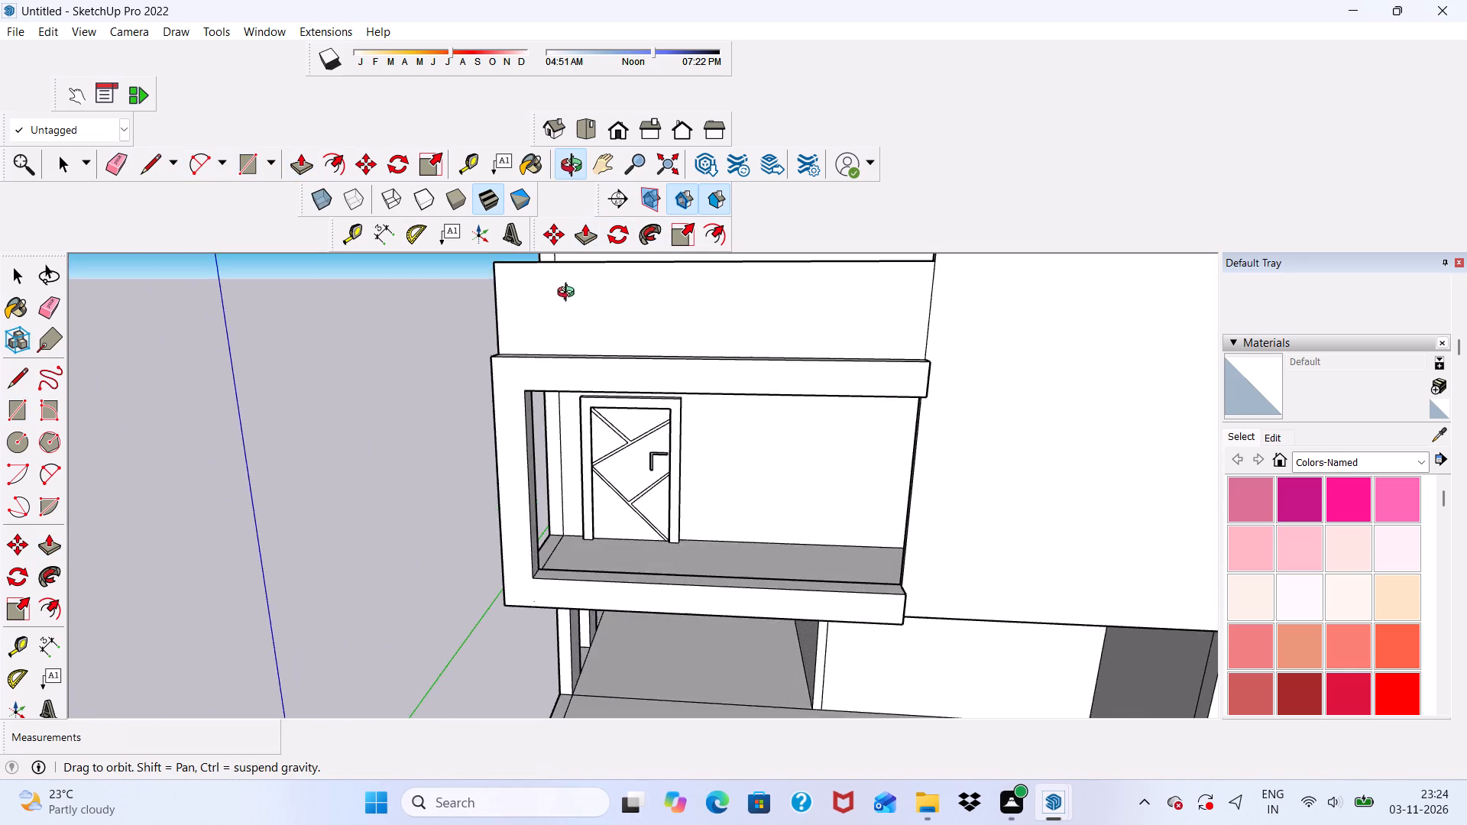
{"action": "middle_click_drag", "start_coordinate": [569, 294], "coordinate": [588, 370]}
{"action": "scroll", "coordinate": [594, 393], "scroll_direction": "up", "scroll_amount": 4}
{"action": "middle_click_drag", "start_coordinate": [603, 352], "coordinate": [612, 445]}
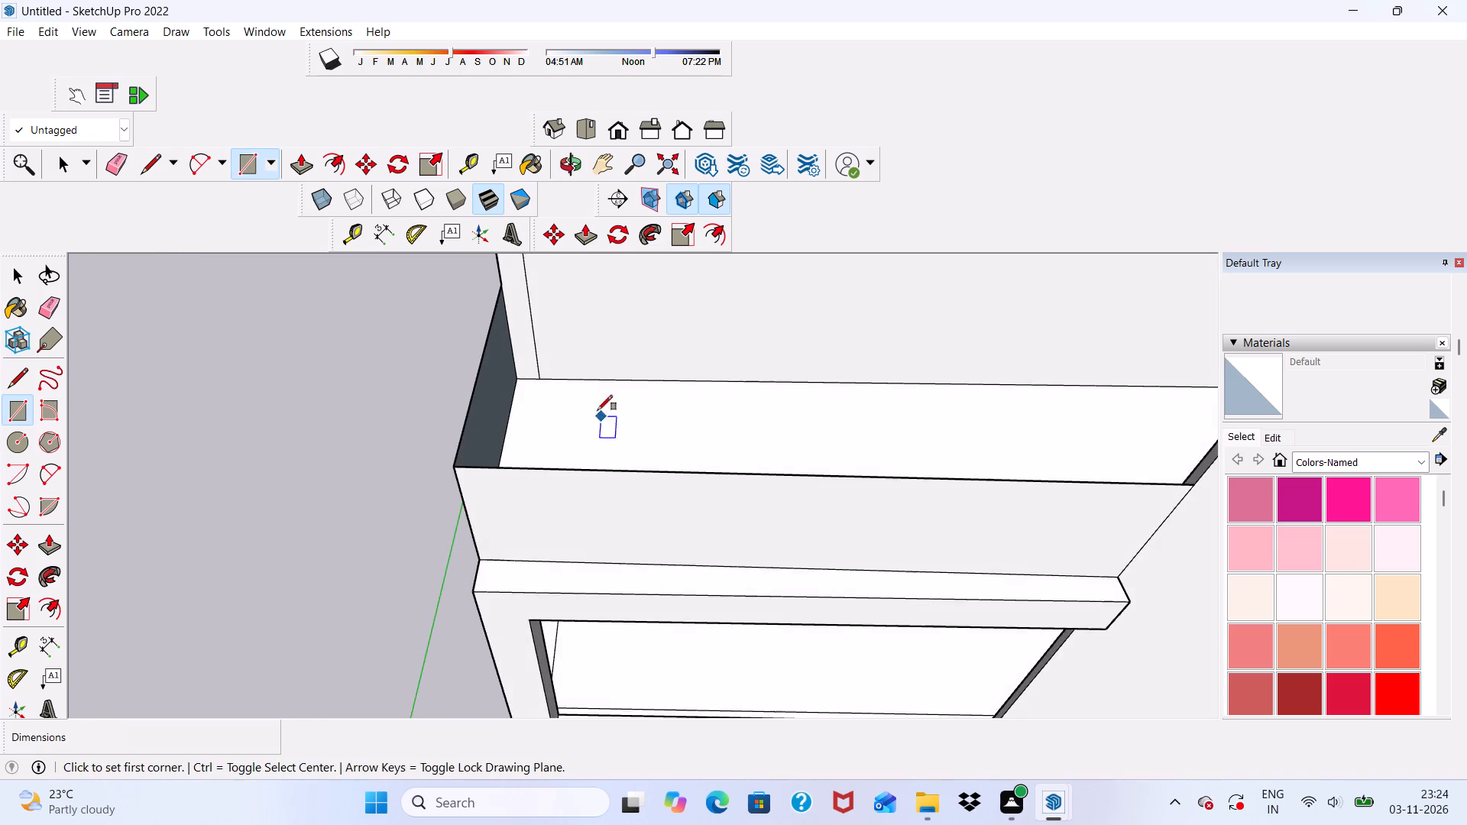
{"action": "scroll", "coordinate": [583, 385], "scroll_direction": "up", "scroll_amount": 3}
{"action": "left_click", "coordinate": [585, 380]}
{"action": "scroll", "coordinate": [594, 356], "scroll_direction": "down", "scroll_amount": 10}
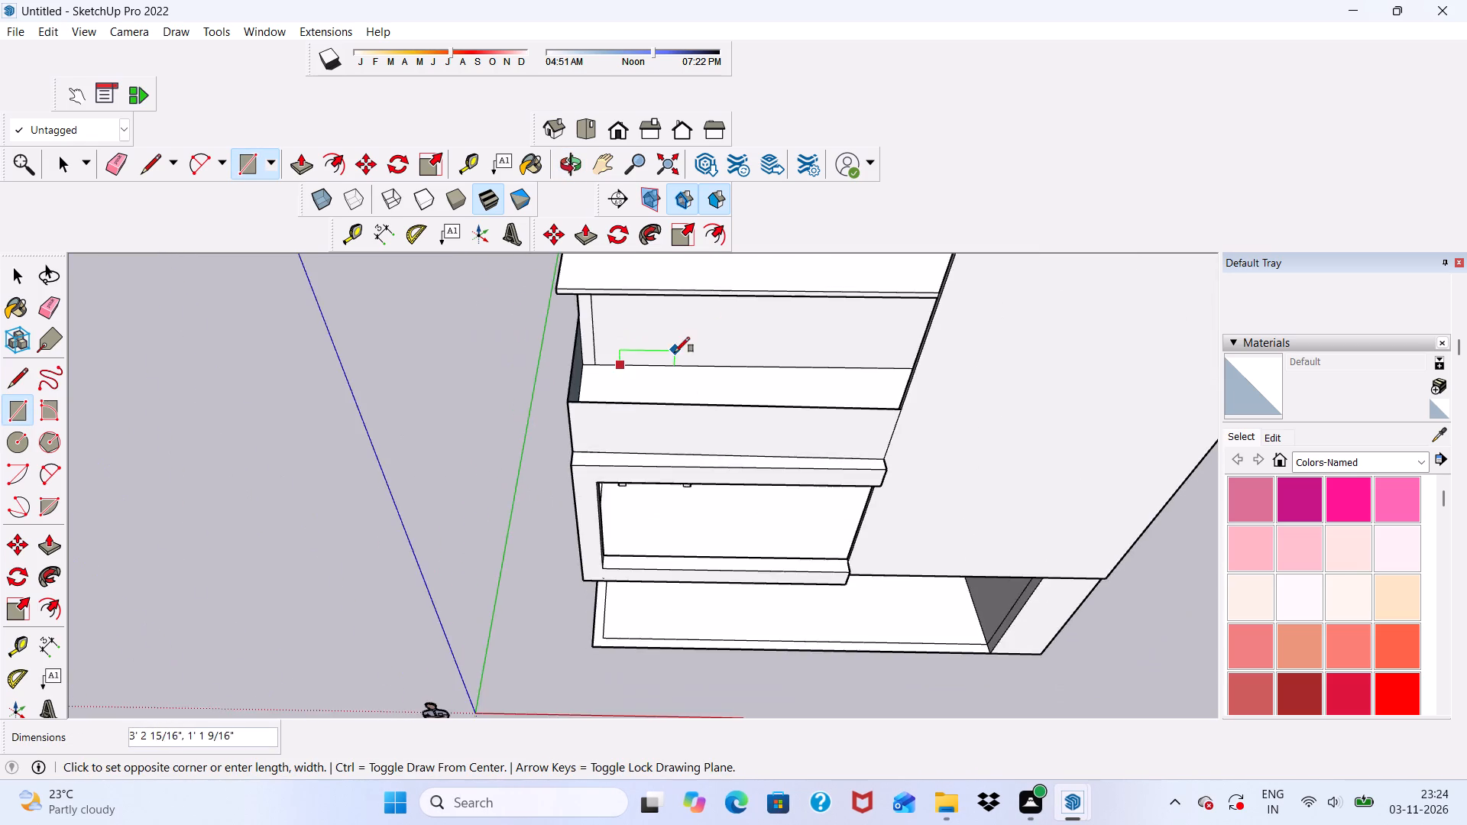
{"action": "middle_click_drag", "start_coordinate": [673, 351], "coordinate": [673, 251]}
{"action": "scroll", "coordinate": [673, 251], "scroll_direction": "up", "scroll_amount": 5}
{"action": "scroll", "coordinate": [675, 318], "scroll_direction": "down", "scroll_amount": 11}
{"action": "scroll", "coordinate": [688, 296], "scroll_direction": "up", "scroll_amount": 7}
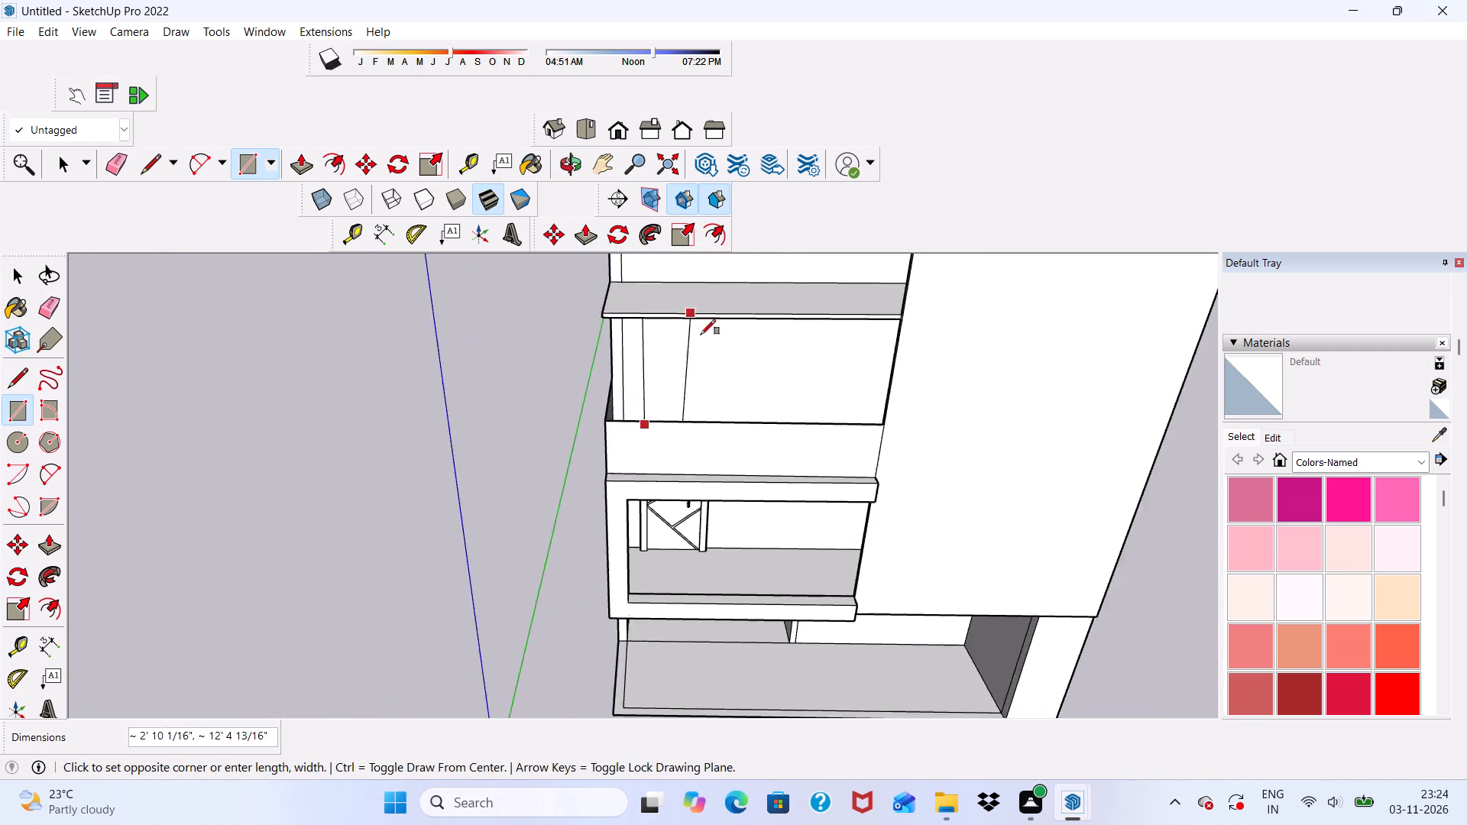
{"action": "scroll", "coordinate": [701, 335], "scroll_direction": "up", "scroll_amount": 10}
{"action": "key", "text": "4"}
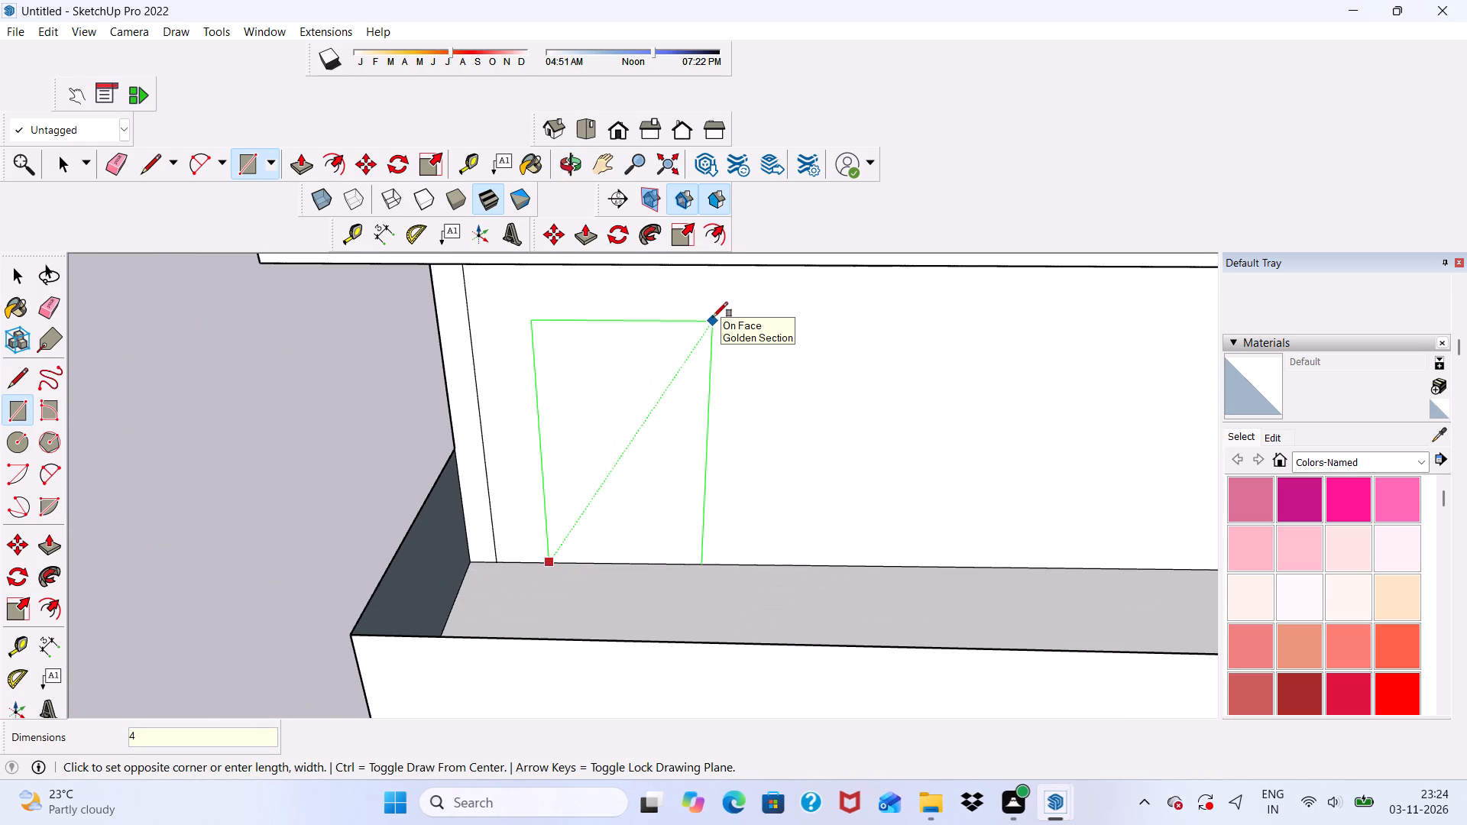
{"action": "type", "text": "',7'"}
{"action": "key", "text": "Return"}
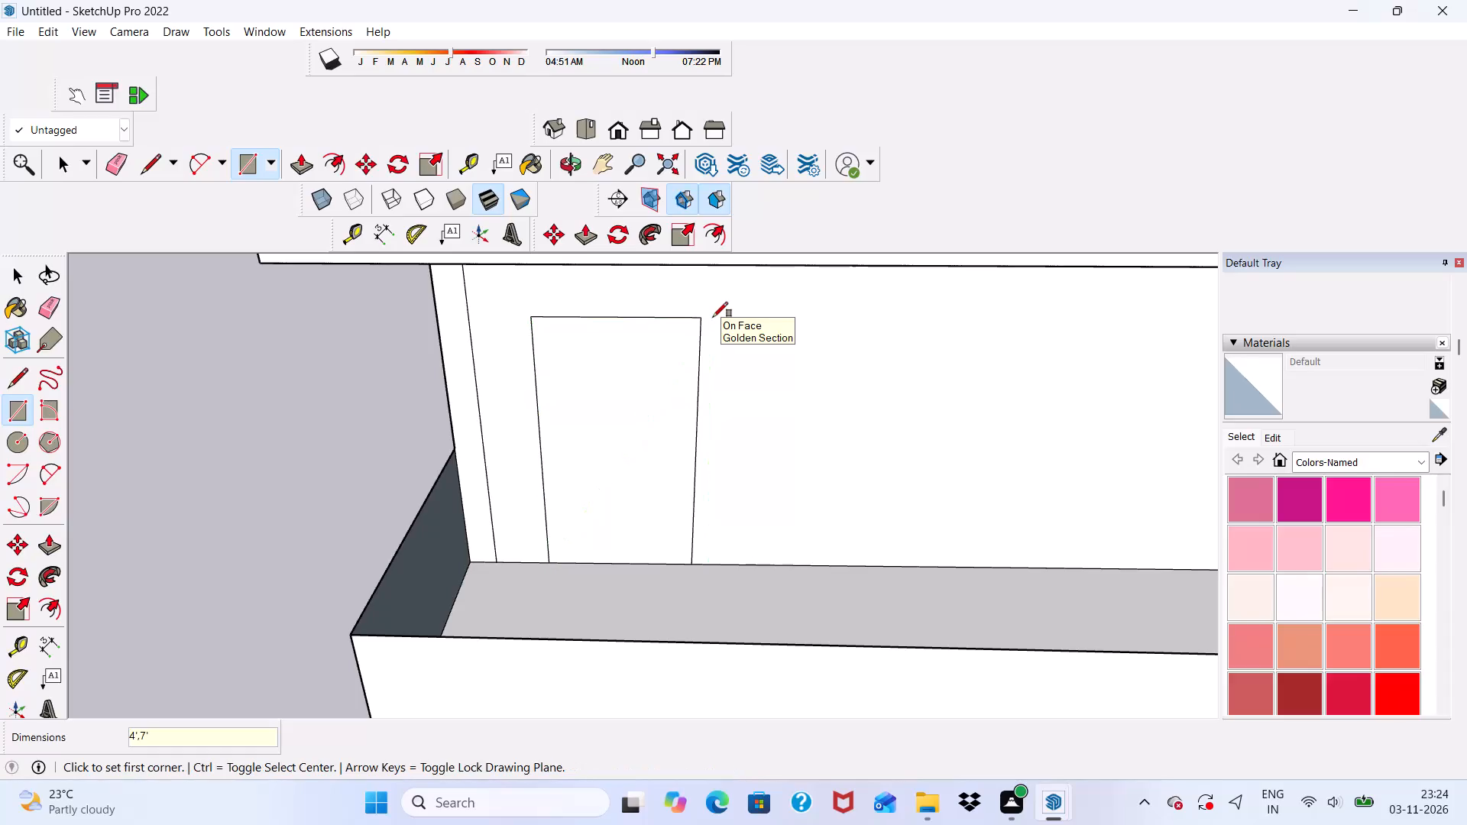
Offset the sides and top of the upper balcony's door rectangle outward by 6" to outline a door frame.
{"action": "scroll", "coordinate": [630, 444], "scroll_direction": "down", "scroll_amount": 6}
{"action": "middle_click_drag", "start_coordinate": [605, 493], "coordinate": [604, 380]}
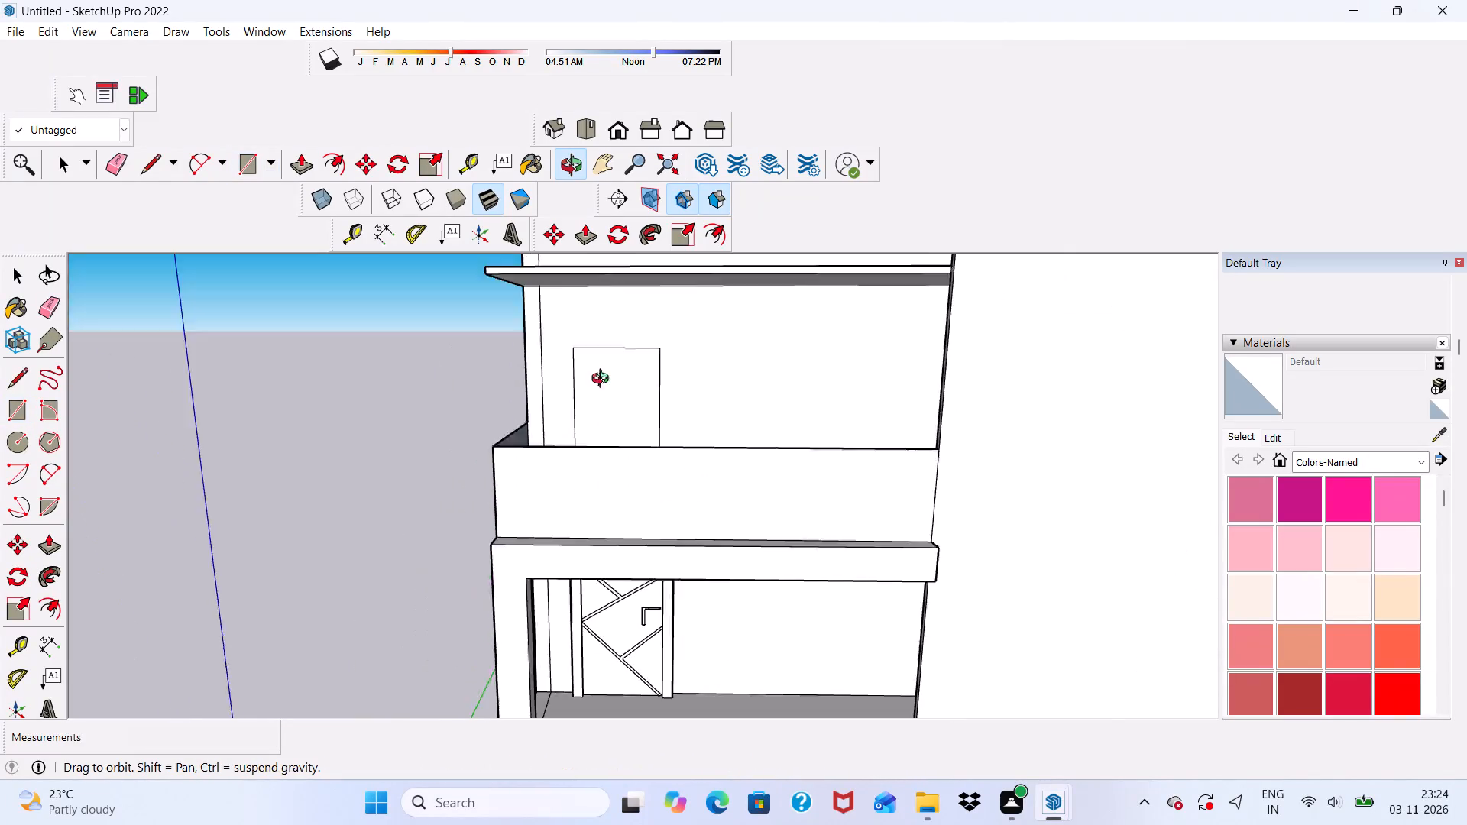
{"action": "middle_click_drag", "start_coordinate": [604, 380], "coordinate": [604, 369]}
{"action": "left_click", "coordinate": [333, 173]}
{"action": "scroll", "coordinate": [614, 361], "scroll_direction": "up", "scroll_amount": 3}
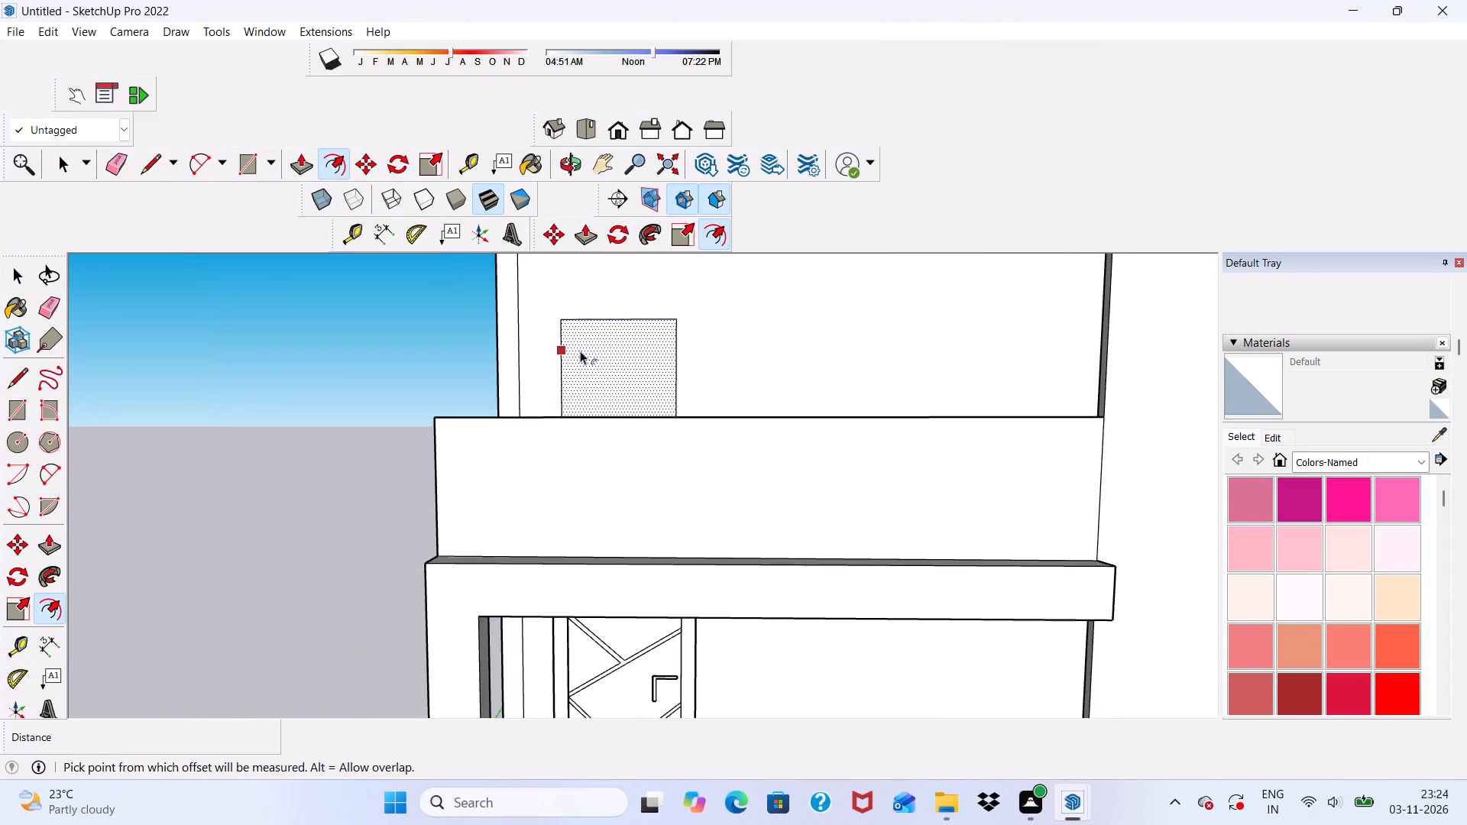
{"action": "scroll", "coordinate": [568, 350], "scroll_direction": "up", "scroll_amount": 4}
{"action": "left_click", "coordinate": [565, 350]}
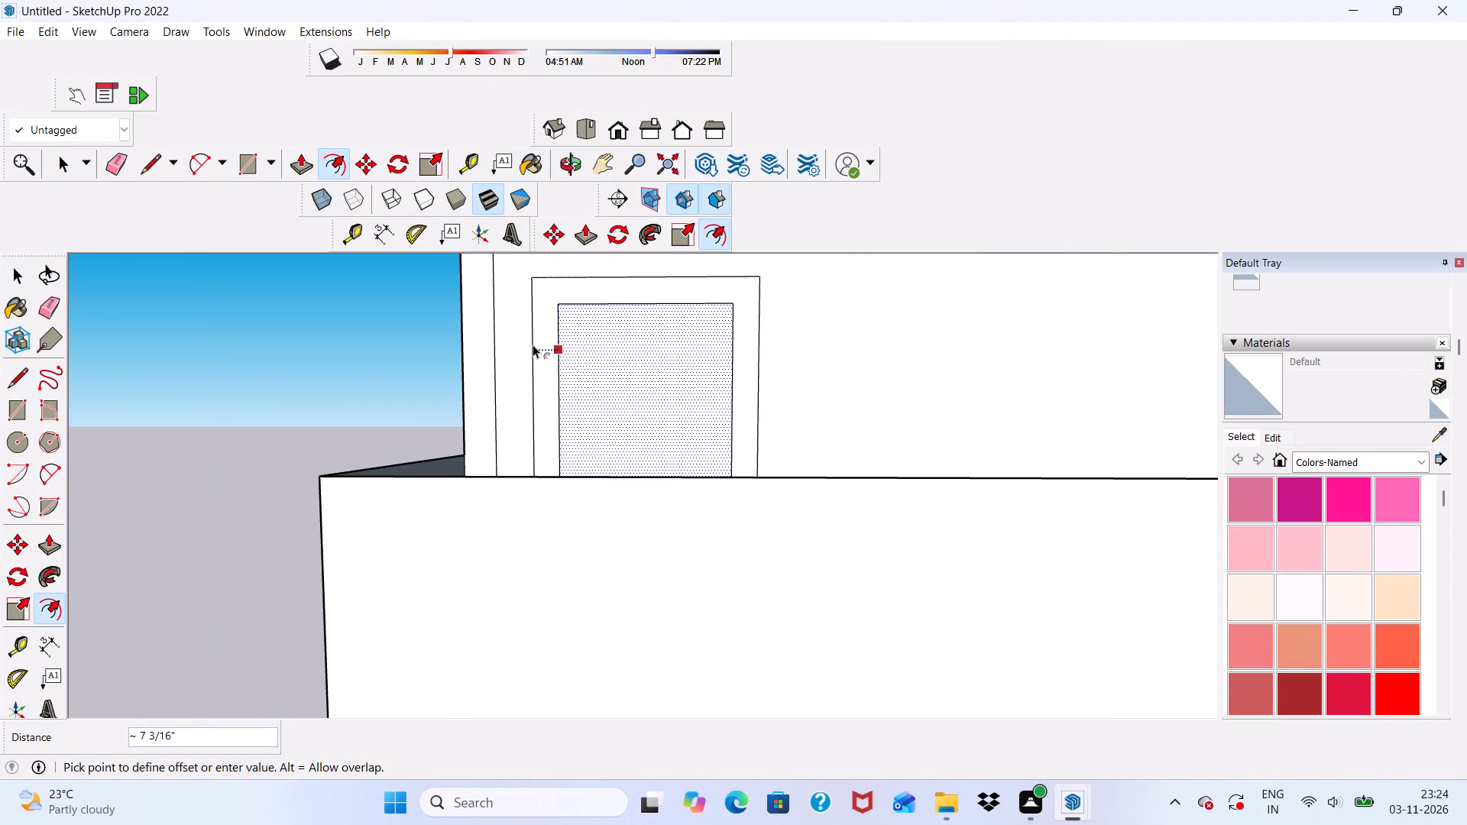
{"action": "key", "text": "6"}
{"action": "key", "text": "shift+quotedbl"}
{"action": "key", "text": "Return"}
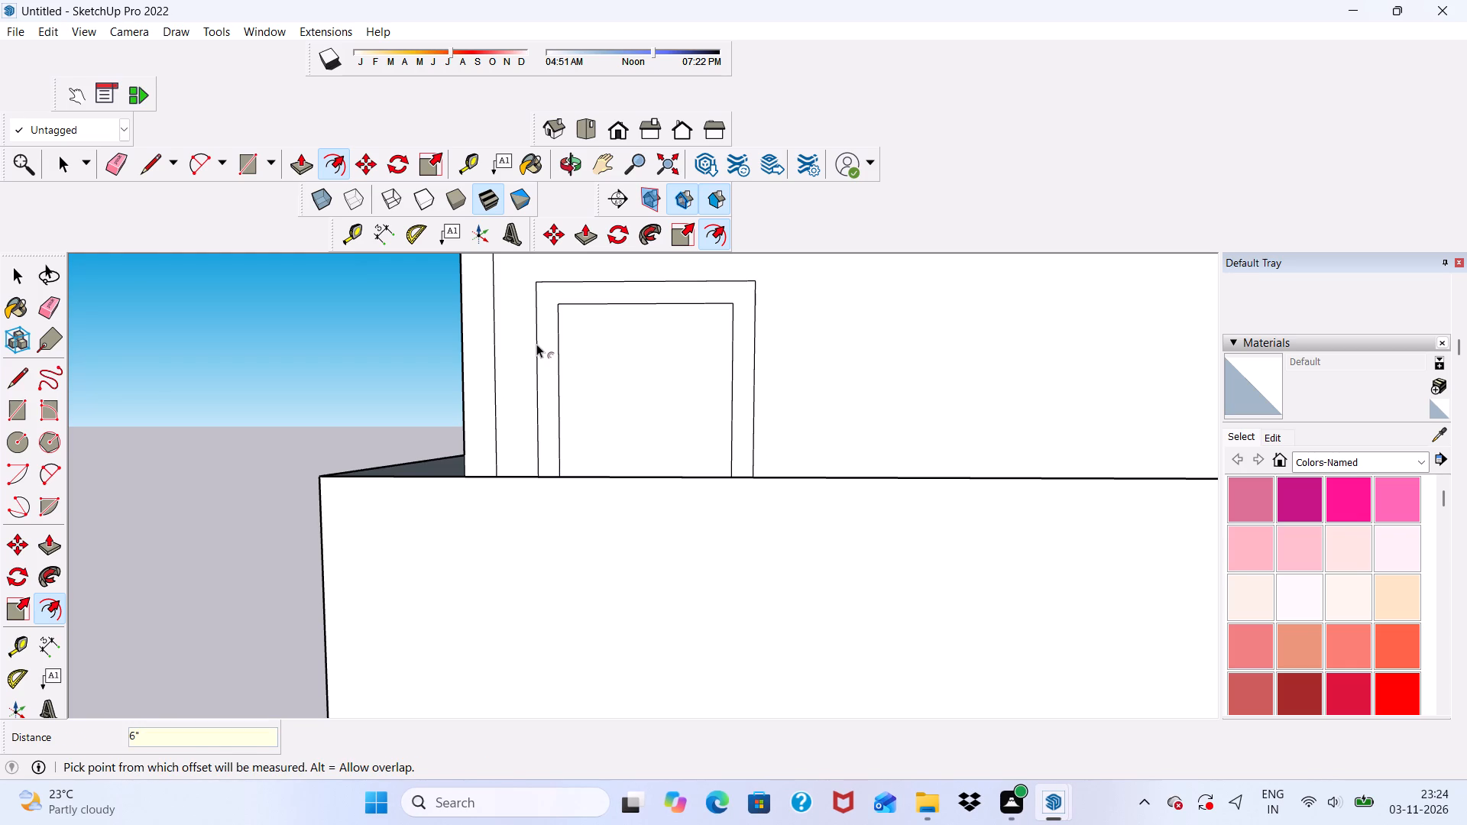
{"action": "key", "text": "space"}
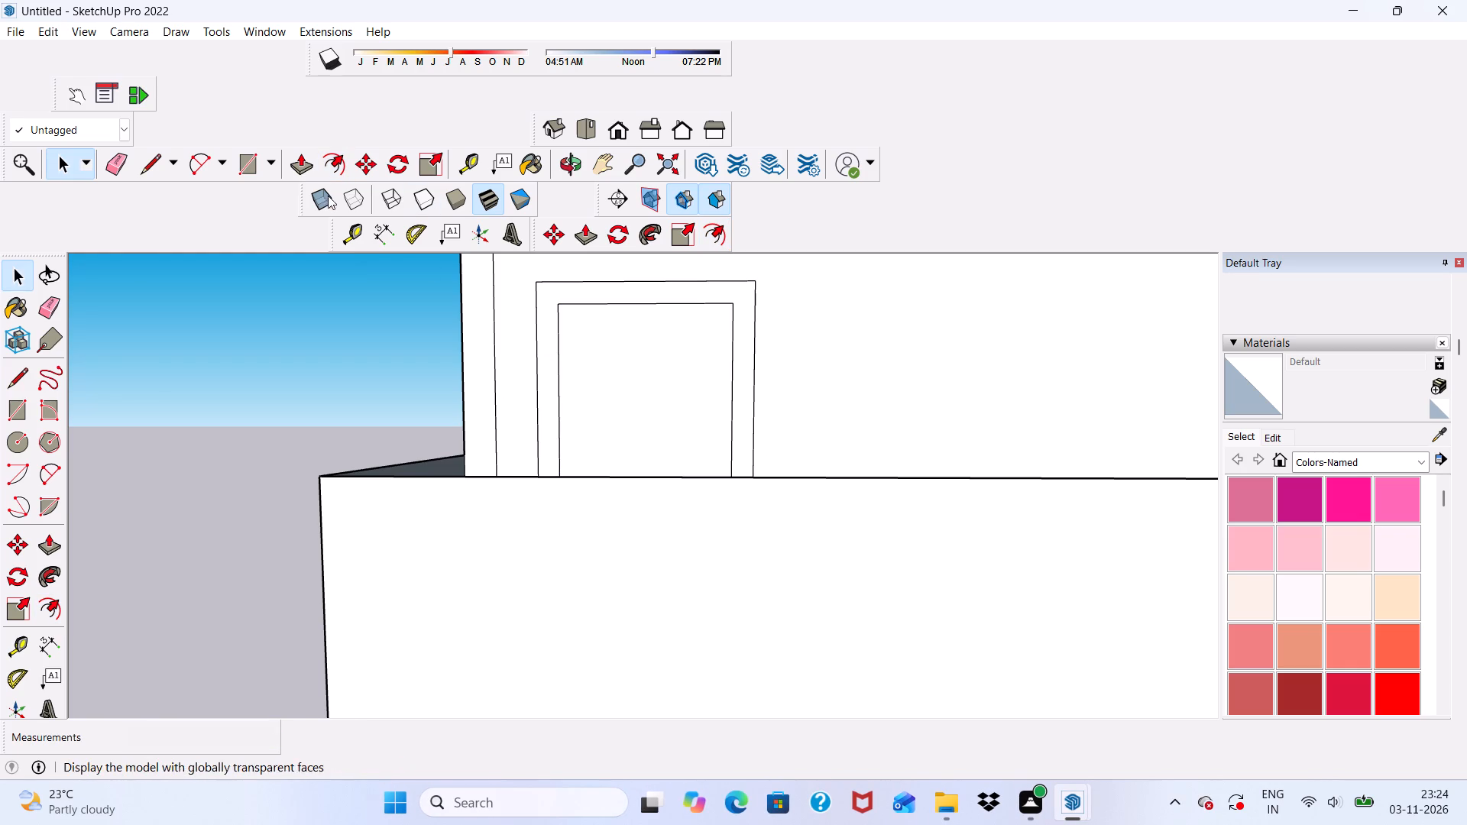
Push/Pull the upper balcony's door frame face outward from the wall by 6".
{"action": "scroll", "coordinate": [329, 176], "scroll_direction": "up", "scroll_amount": 3}
{"action": "left_click", "coordinate": [303, 164]}
{"action": "scroll", "coordinate": [825, 309], "scroll_direction": "up", "scroll_amount": 6}
{"action": "left_click", "coordinate": [644, 286]}
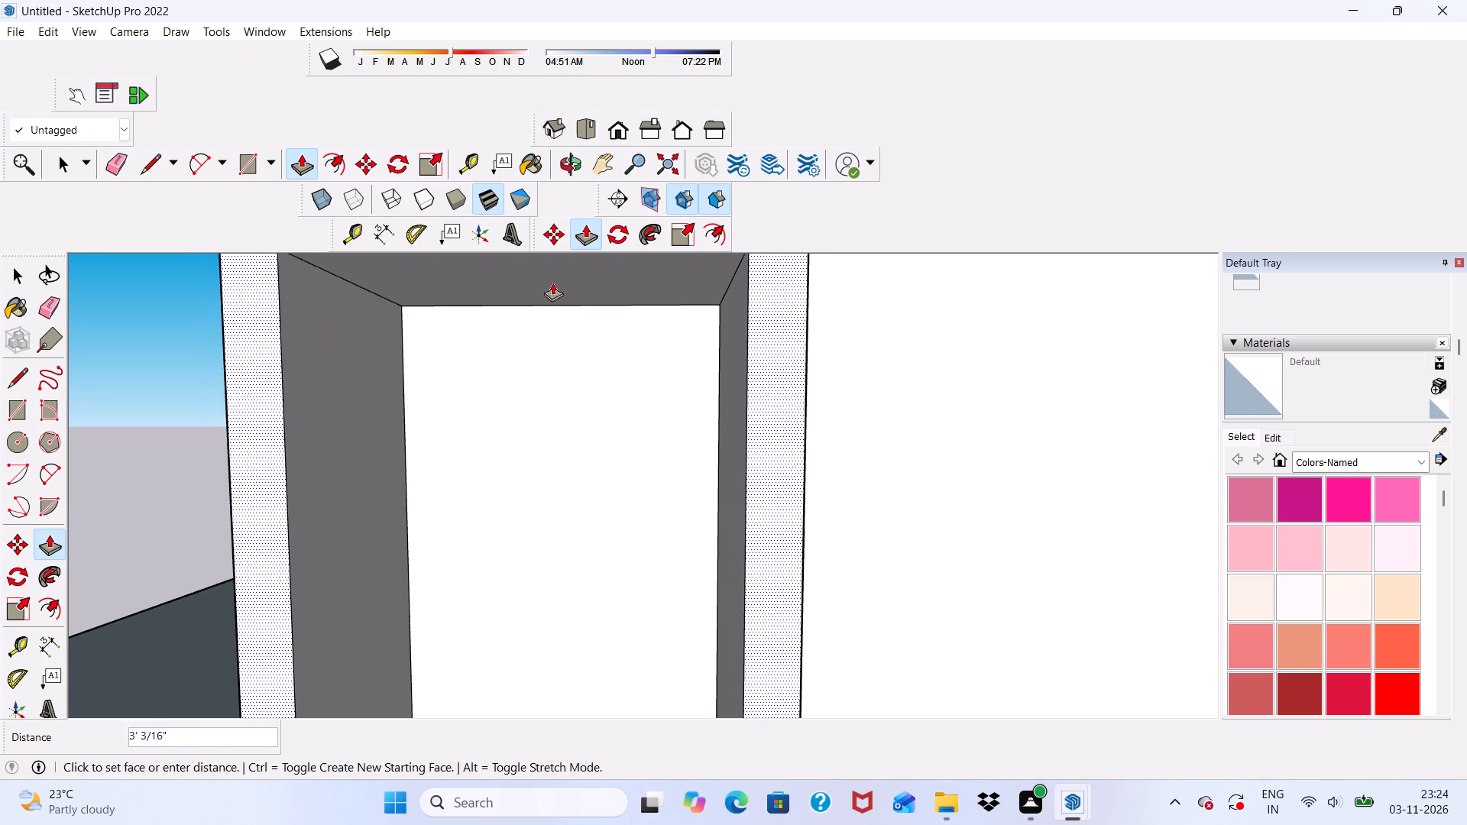
{"action": "key", "text": "6"}
{"action": "key", "text": "shift+quotedbl"}
{"action": "key", "text": "Return"}
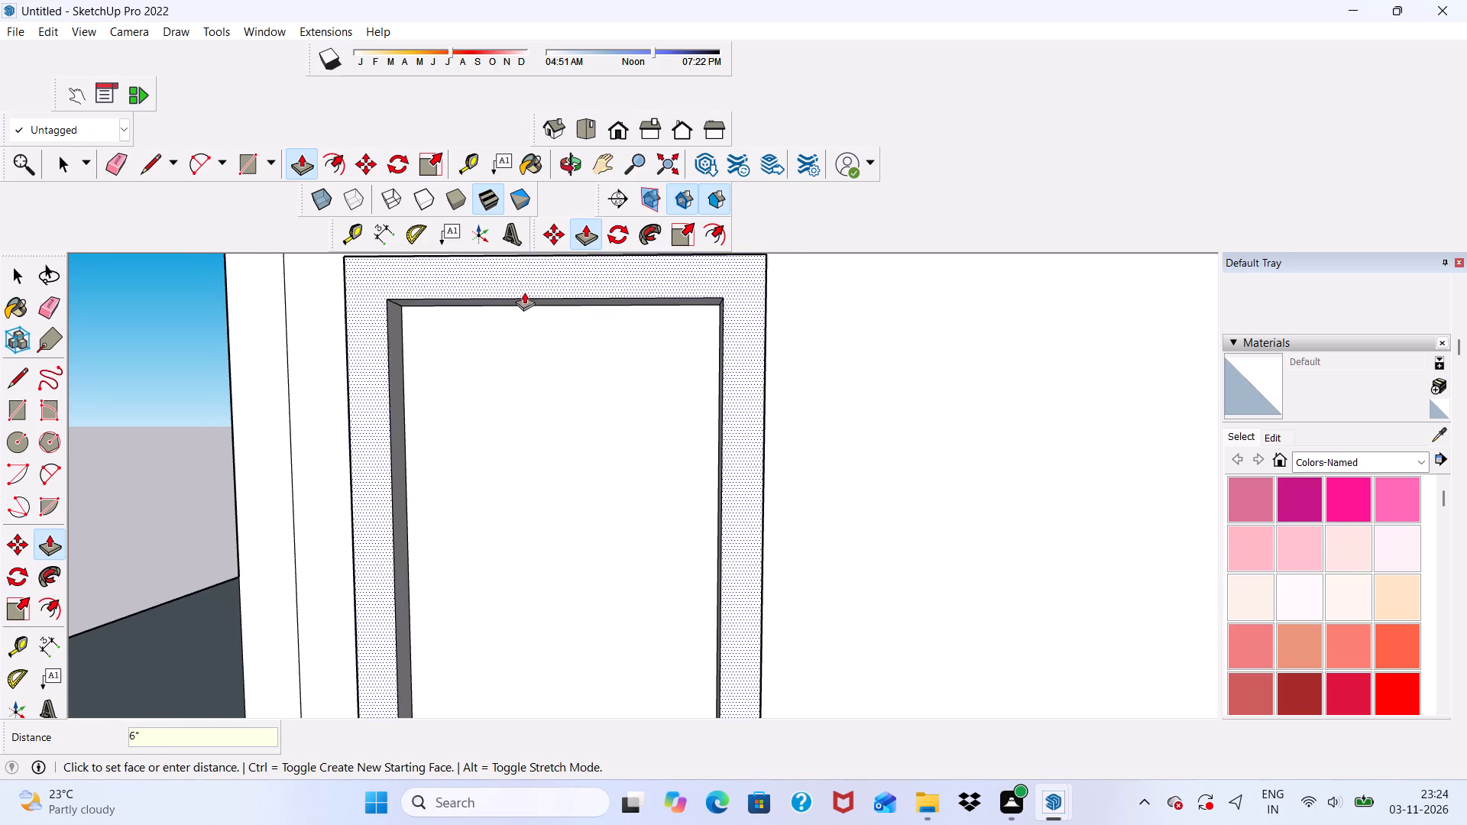
Push/Pull the upper balcony's door panel inside the frame outward by 3".
{"action": "scroll", "coordinate": [542, 380], "scroll_direction": "up", "scroll_amount": 2}
{"action": "left_click", "coordinate": [542, 380]}
{"action": "key", "text": "3"}
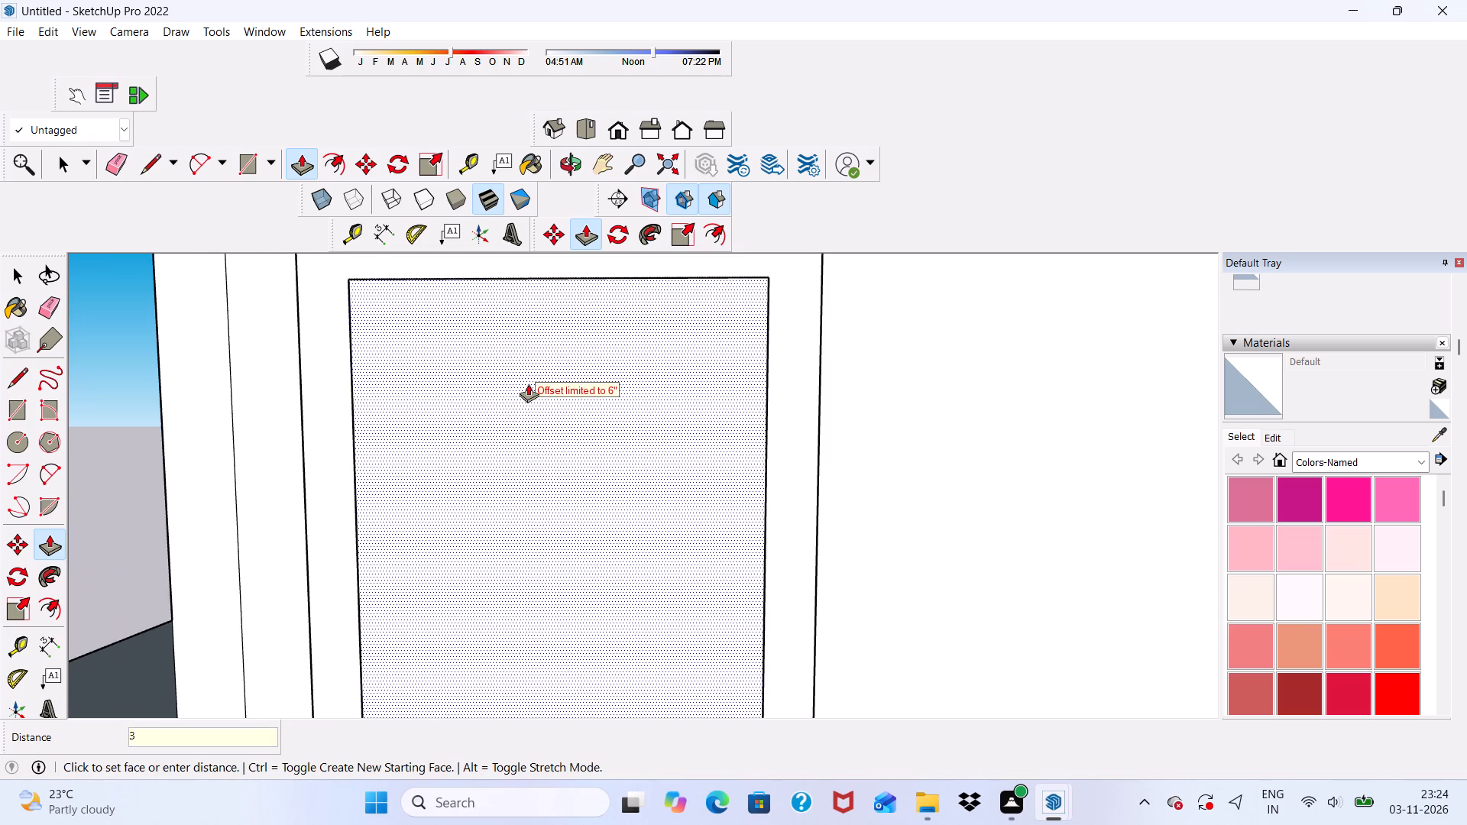
{"action": "key", "text": "shift+quotedbl"}
{"action": "key", "text": "Return"}
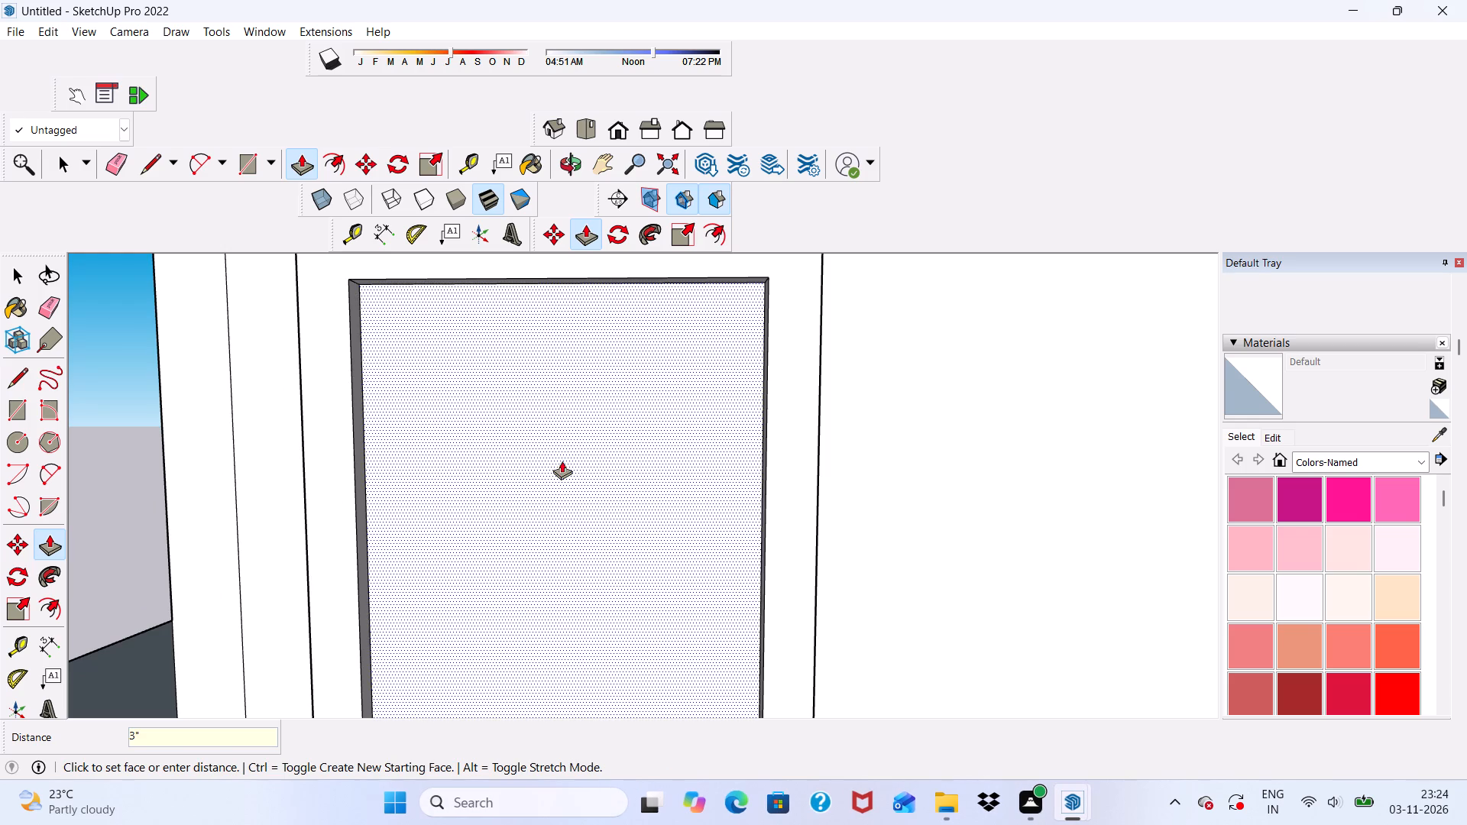
Examine the upper balcony's framed door and the surrounding balconies from several angles.
{"action": "scroll", "coordinate": [569, 390], "scroll_direction": "up", "scroll_amount": 1}
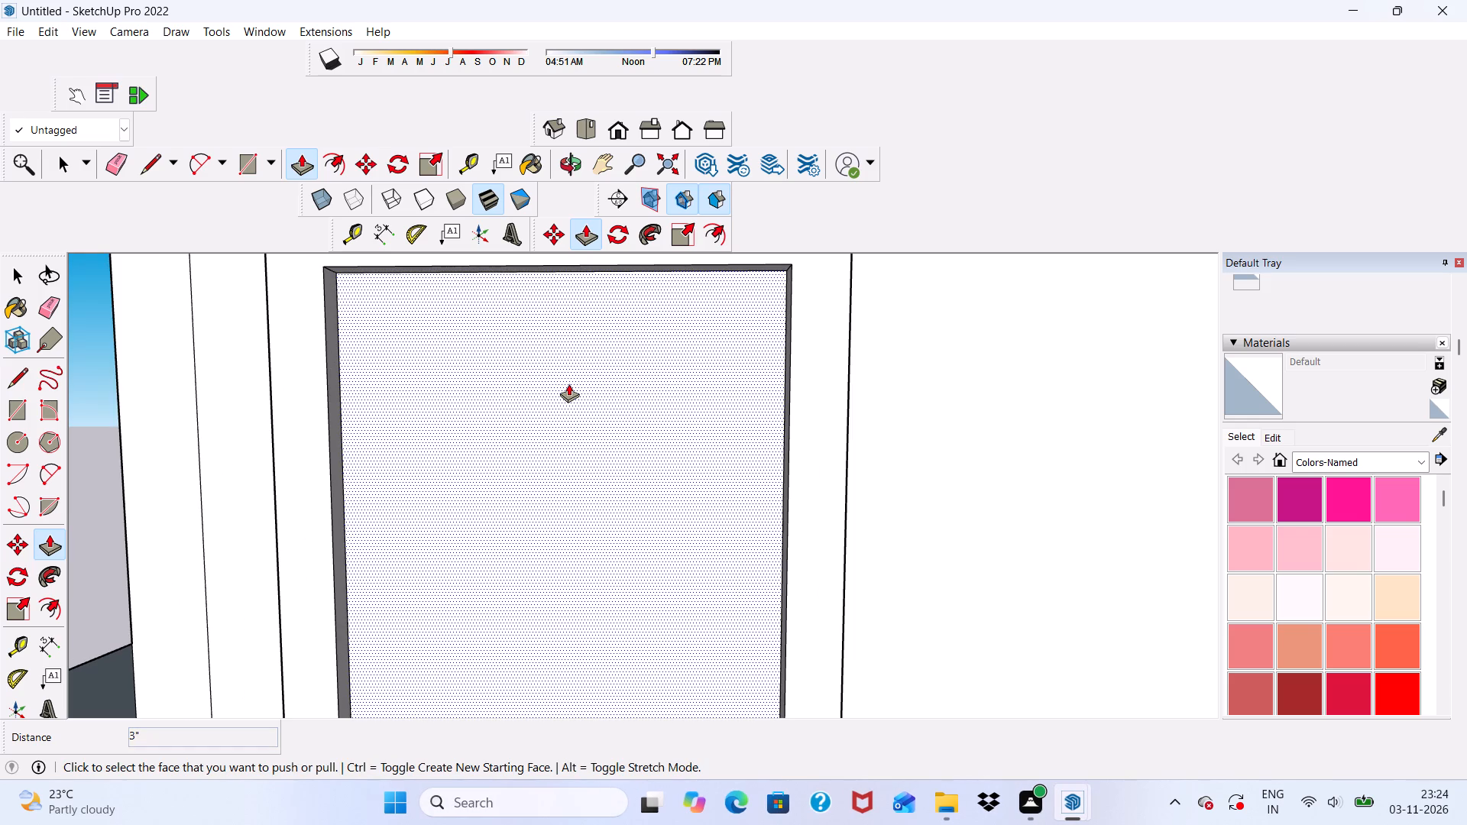
{"action": "scroll", "coordinate": [544, 392], "scroll_direction": "down", "scroll_amount": 7}
{"action": "scroll", "coordinate": [577, 337], "scroll_direction": "down", "scroll_amount": 6}
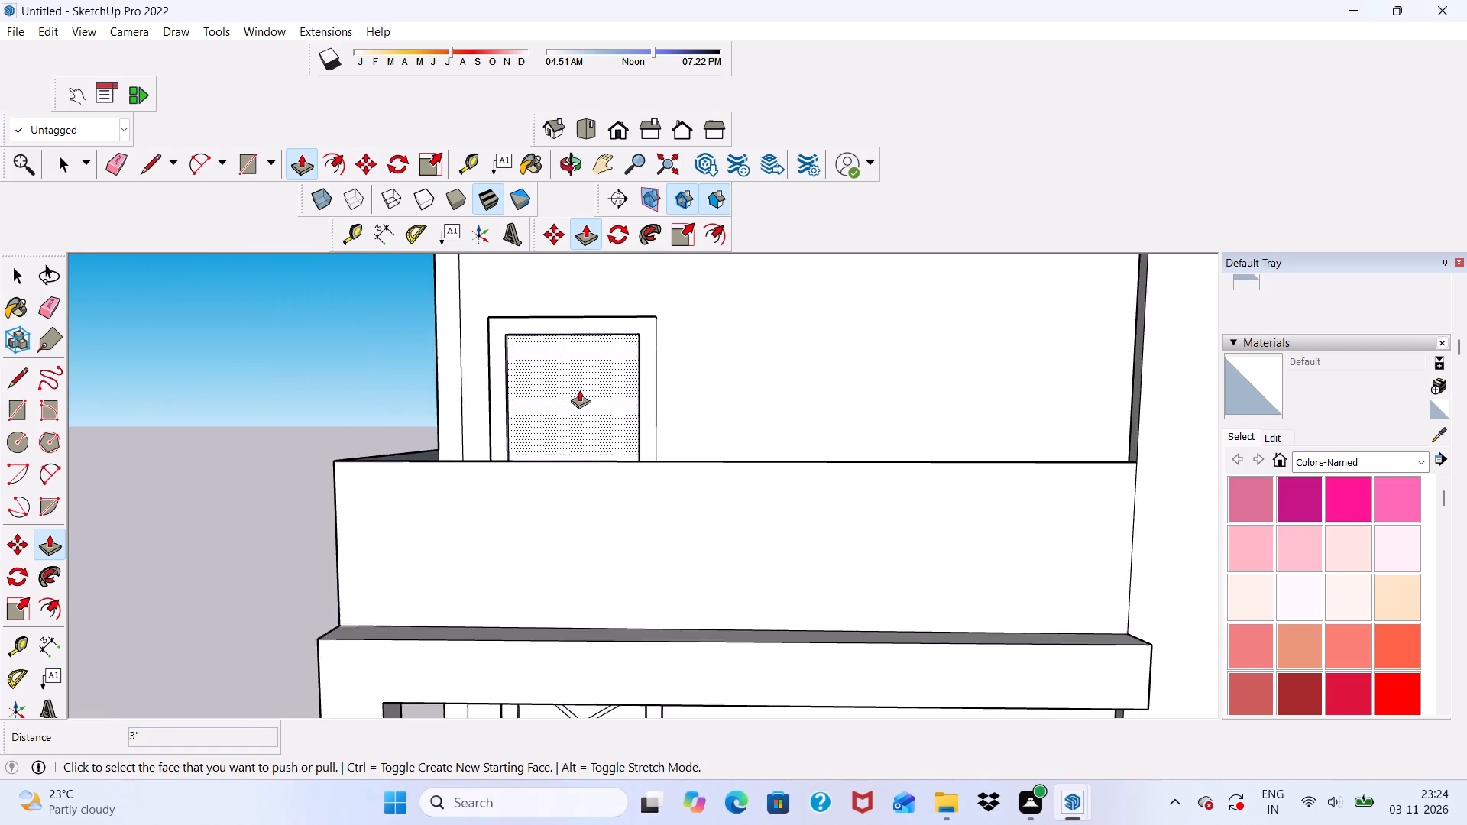
{"action": "scroll", "coordinate": [585, 394], "scroll_direction": "up", "scroll_amount": 1}
{"action": "scroll", "coordinate": [585, 387], "scroll_direction": "down", "scroll_amount": 10}
{"action": "middle_click_drag", "start_coordinate": [559, 402], "coordinate": [539, 448]}
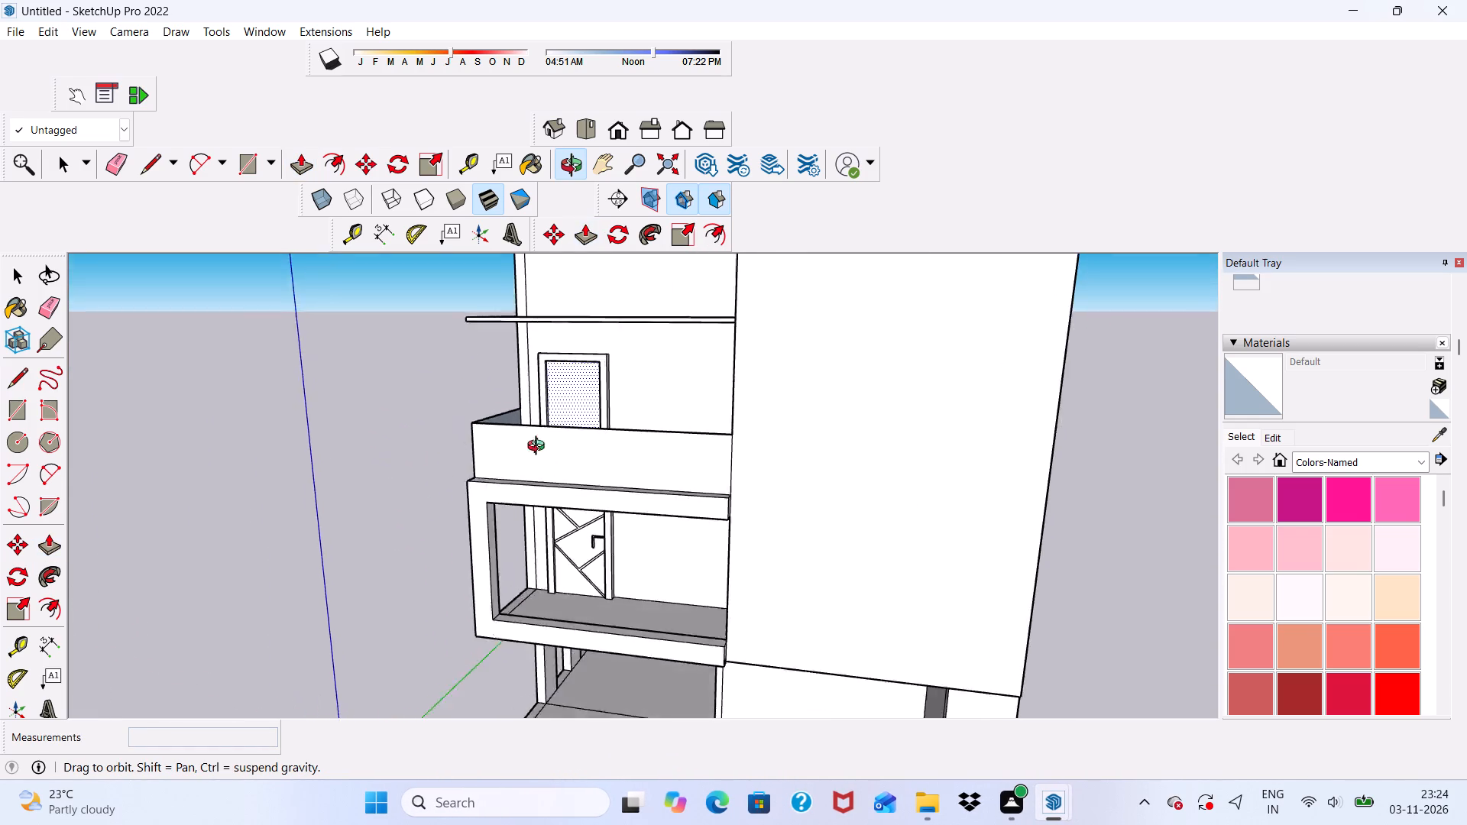
{"action": "middle_click_drag", "start_coordinate": [539, 448], "coordinate": [633, 458]}
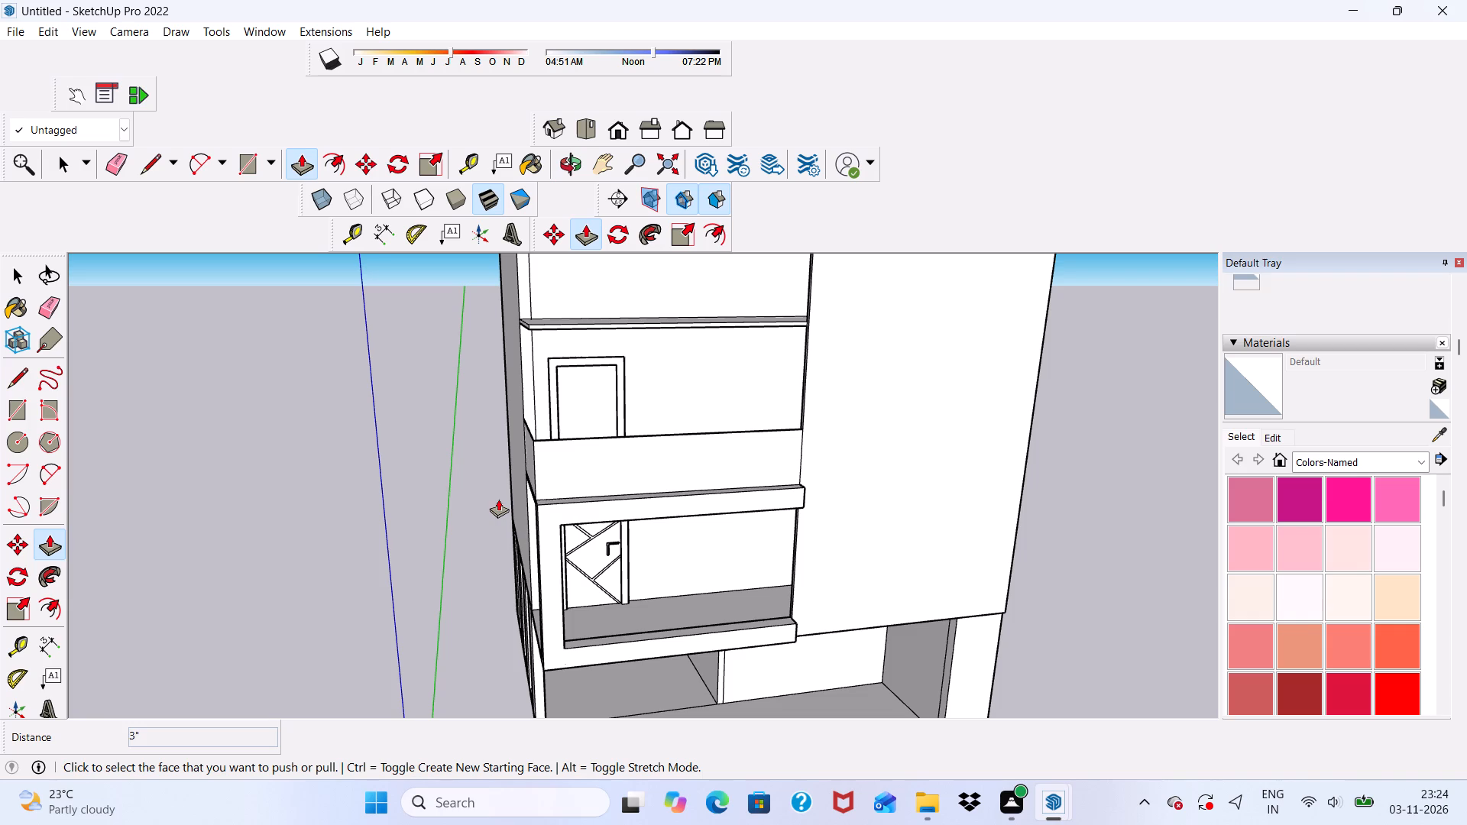
{"action": "scroll", "coordinate": [455, 525], "scroll_direction": "down", "scroll_amount": 1}
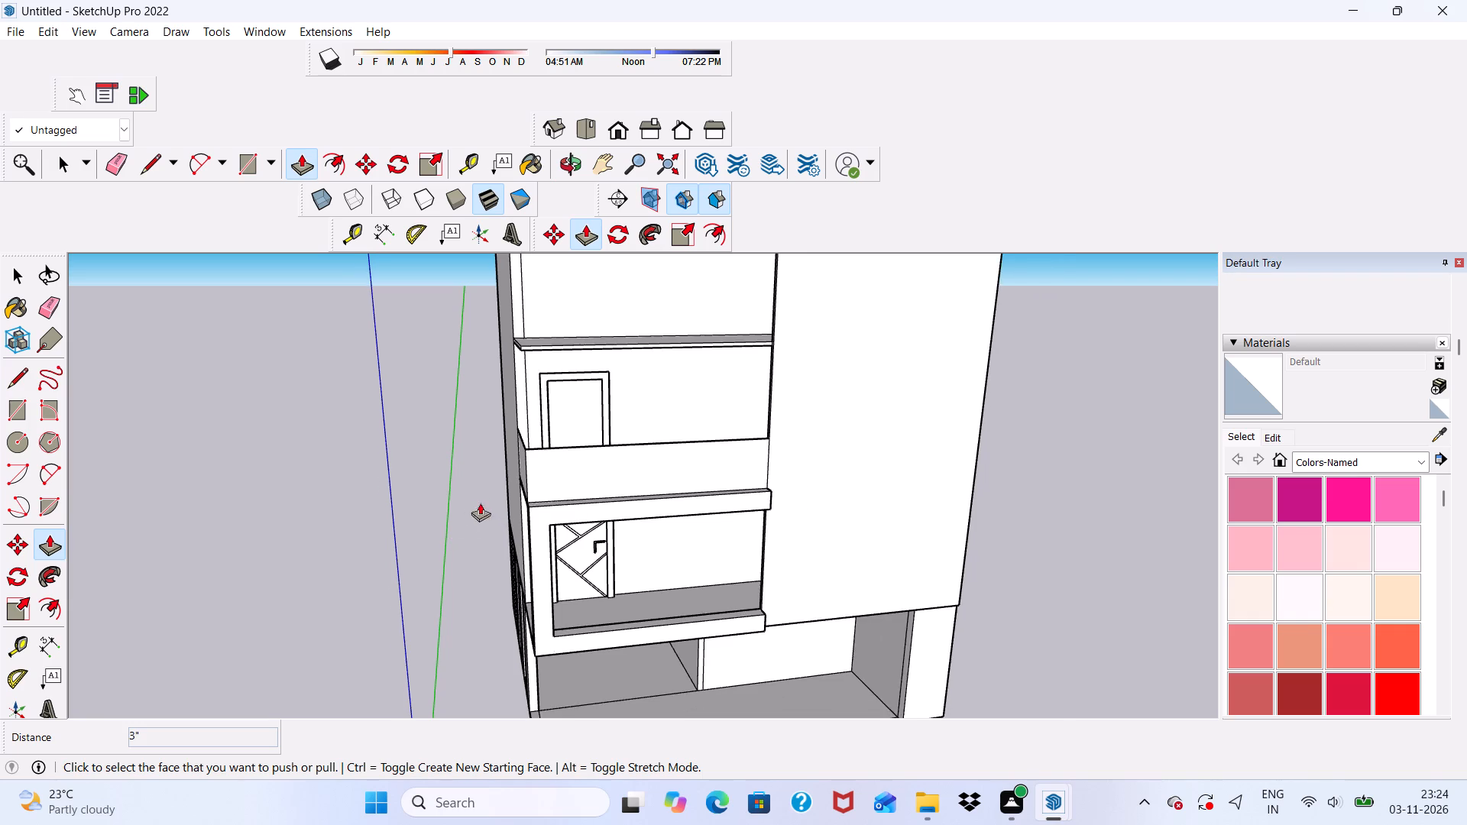
{"action": "scroll", "coordinate": [484, 517], "scroll_direction": "down", "scroll_amount": 1}
{"action": "middle_click_drag", "start_coordinate": [506, 563], "coordinate": [563, 551]}
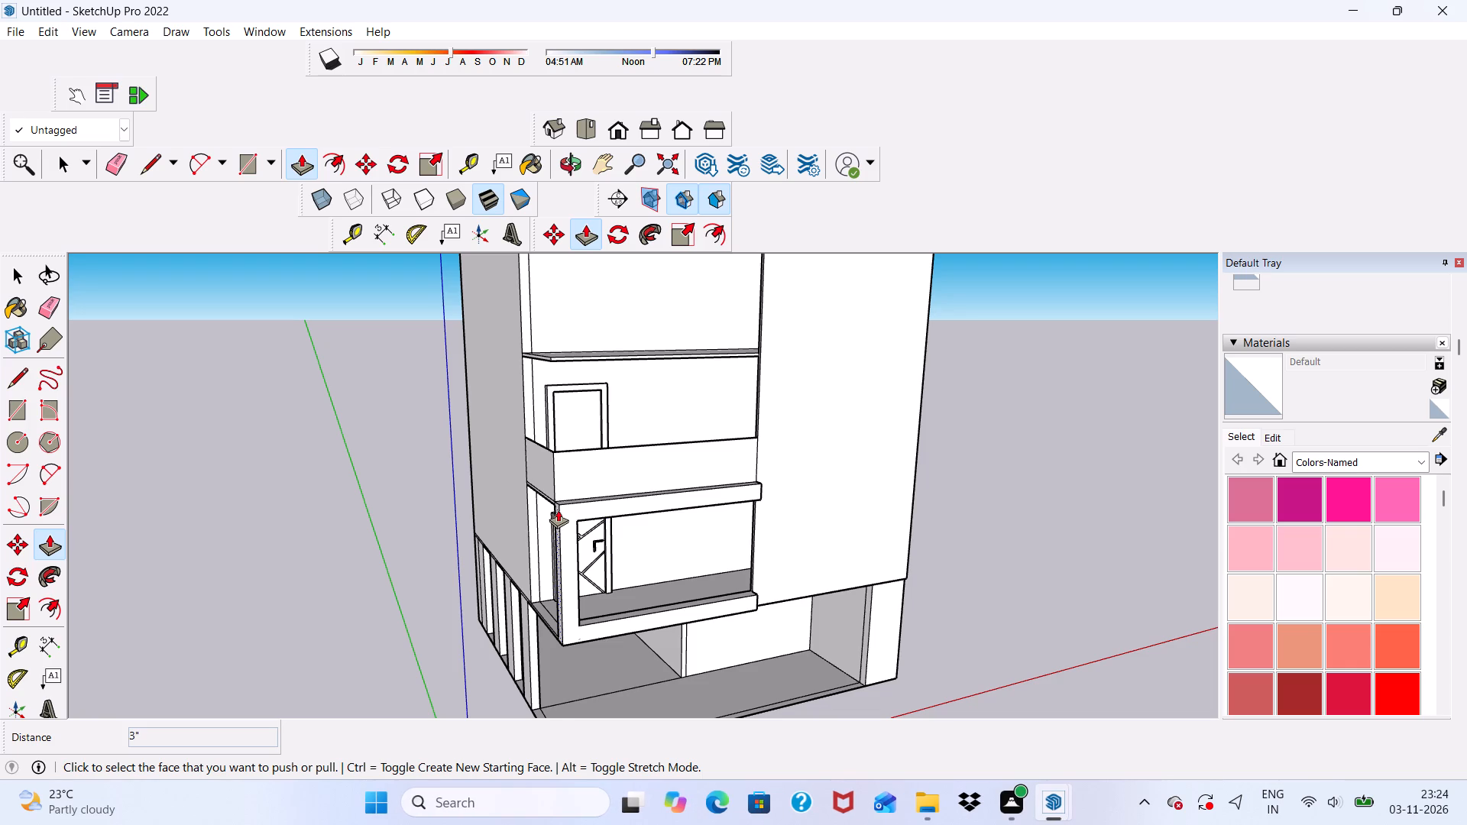
{"action": "scroll", "coordinate": [643, 527], "scroll_direction": "down", "scroll_amount": 1}
{"action": "scroll", "coordinate": [709, 540], "scroll_direction": "down", "scroll_amount": 3}
{"action": "middle_click_drag", "start_coordinate": [711, 555], "coordinate": [607, 490]}
{"action": "scroll", "coordinate": [602, 503], "scroll_direction": "up", "scroll_amount": 5}
{"action": "middle_click_drag", "start_coordinate": [625, 460], "coordinate": [817, 551]}
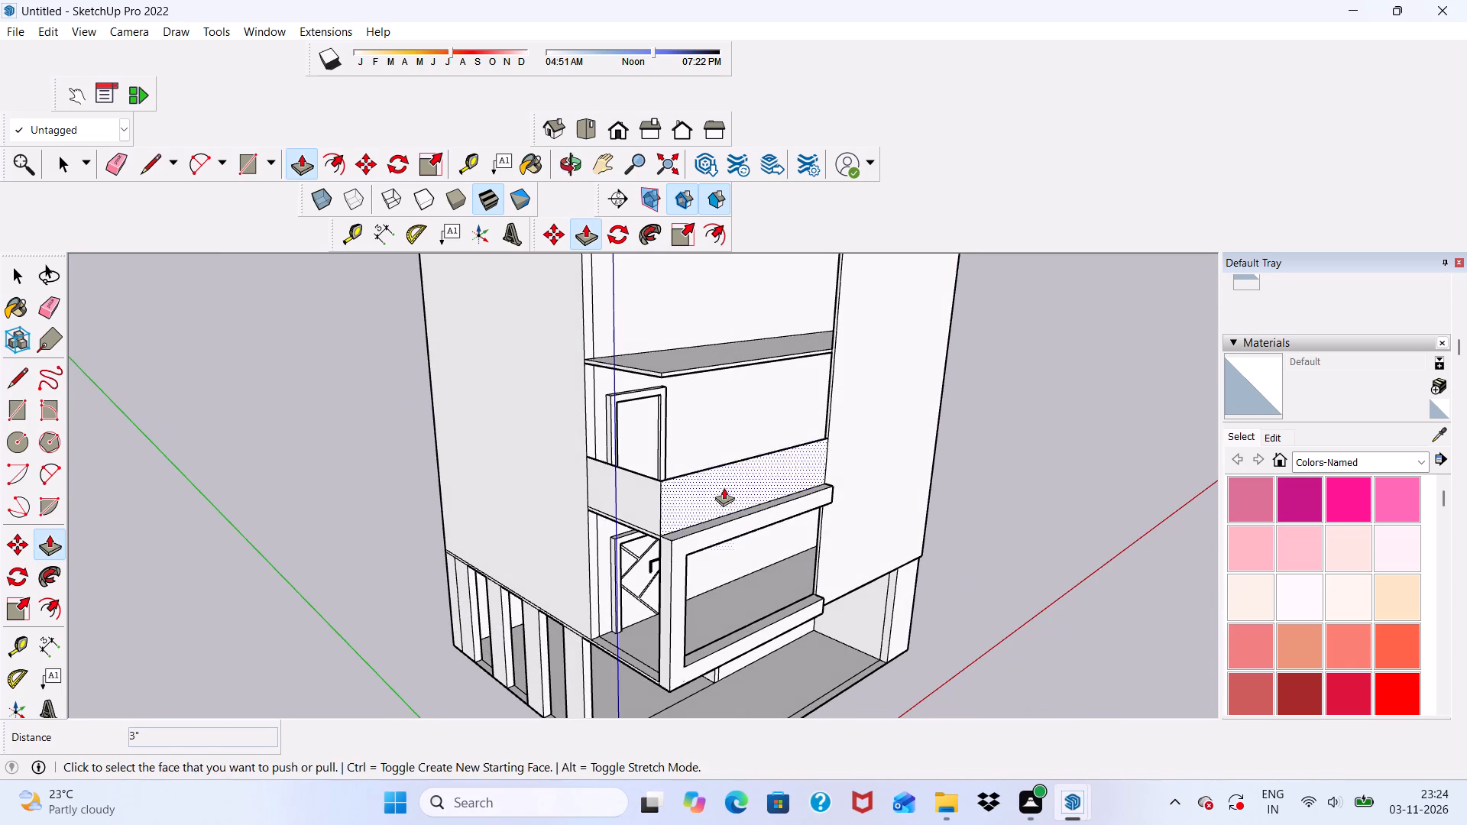
{"action": "scroll", "coordinate": [226, 163], "scroll_direction": "up", "scroll_amount": 1}
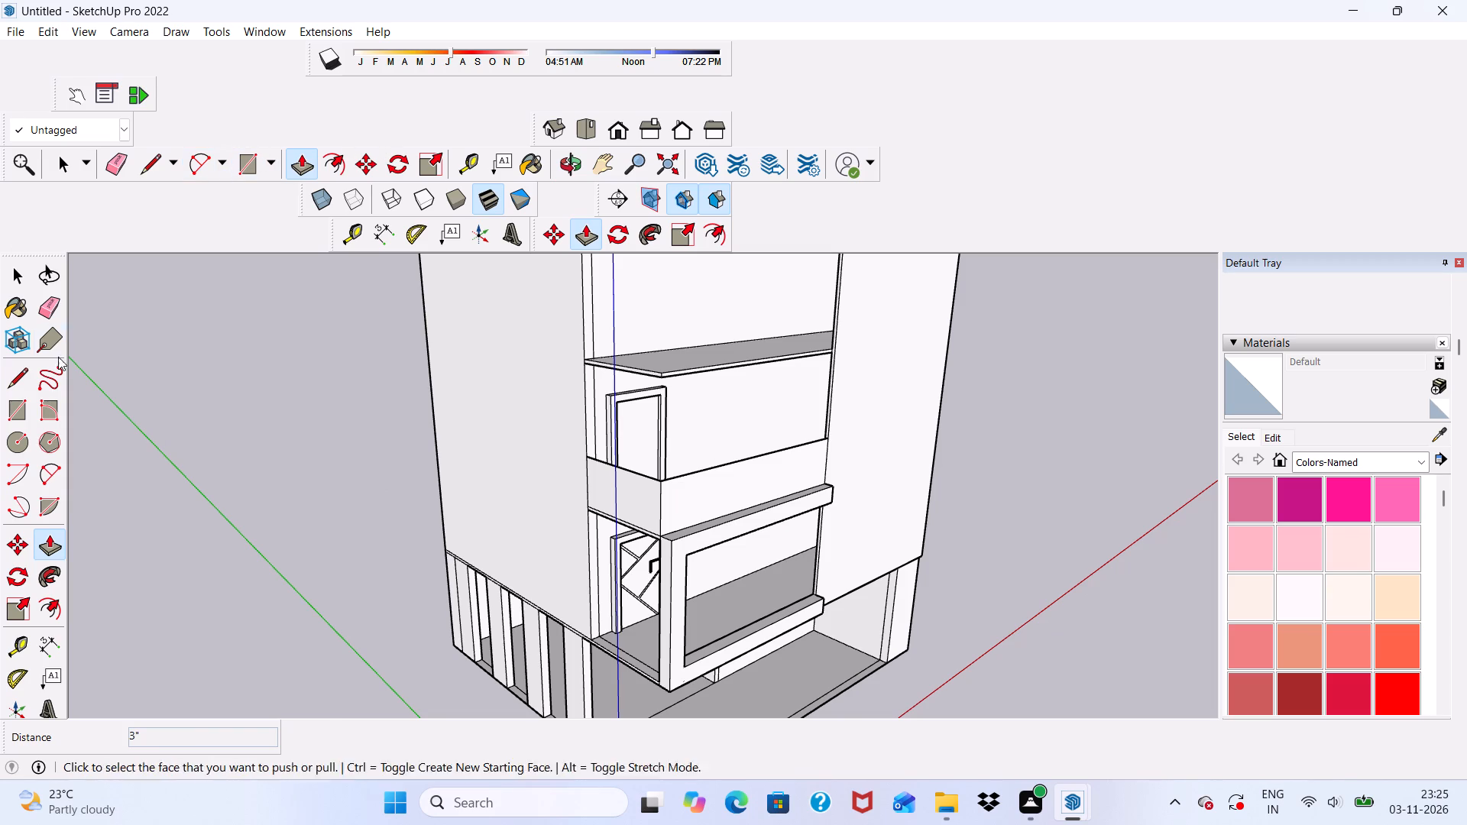
Draw a small circle on the cladding's side face where the top of the upper balcony's front parapet meets it.
{"action": "left_click", "coordinate": [20, 437]}
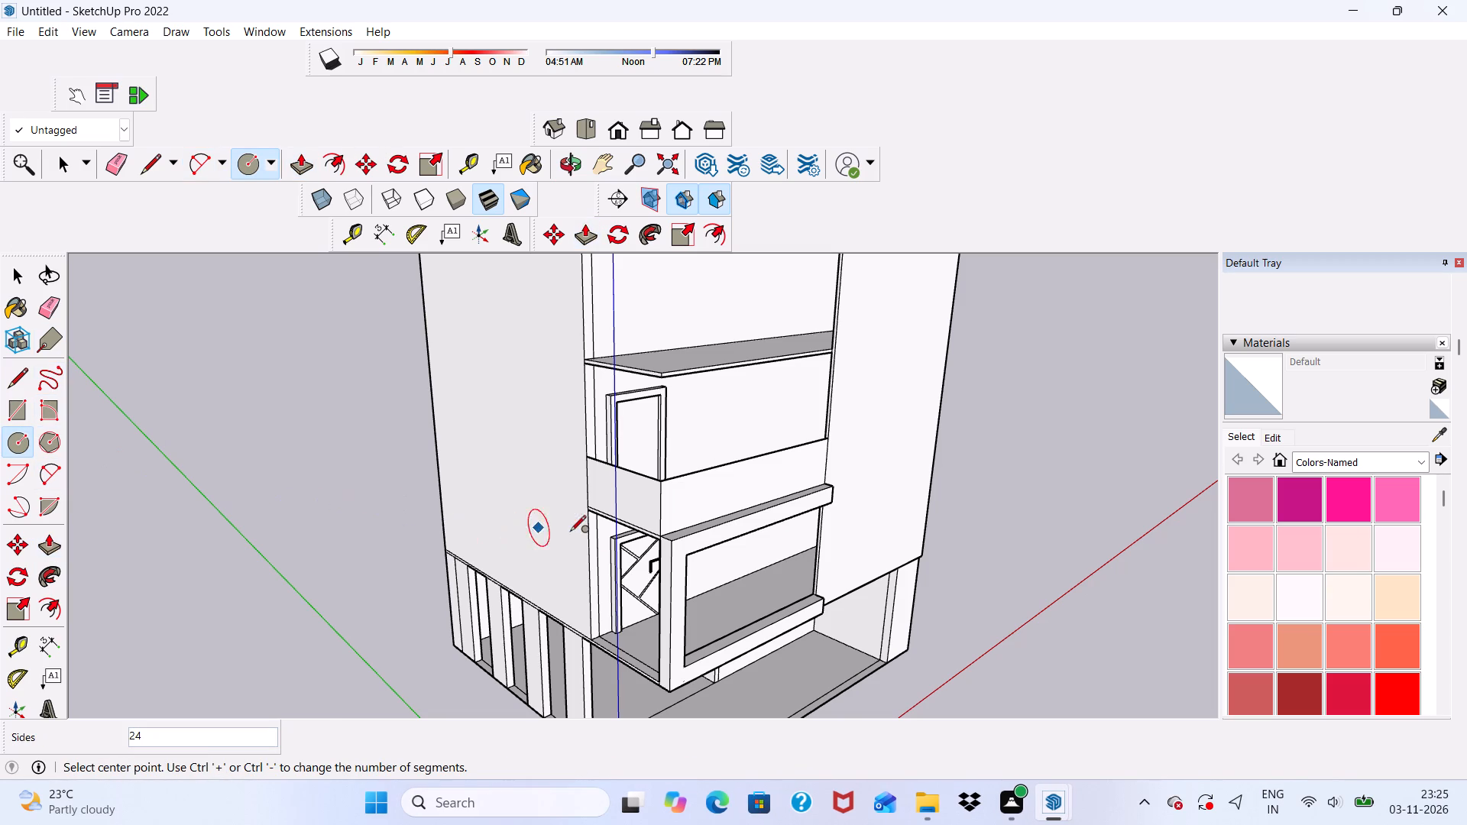
{"action": "scroll", "coordinate": [621, 587], "scroll_direction": "down", "scroll_amount": 1}
{"action": "middle_click_drag", "start_coordinate": [621, 595], "coordinate": [361, 561]}
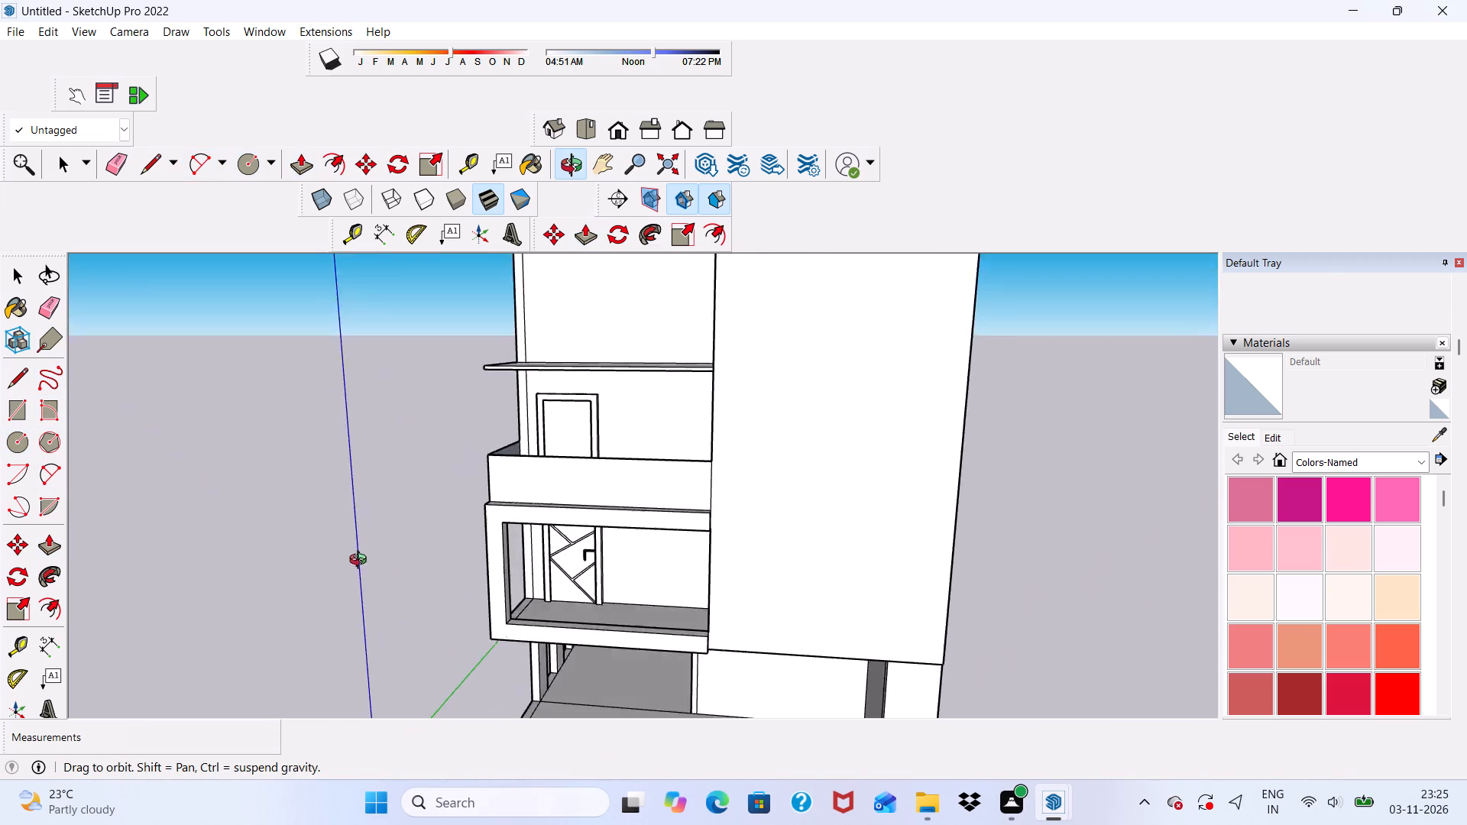
{"action": "middle_click_drag", "start_coordinate": [361, 561], "coordinate": [471, 548]}
{"action": "scroll", "coordinate": [781, 486], "scroll_direction": "up", "scroll_amount": 5}
{"action": "middle_click_drag", "start_coordinate": [610, 467], "coordinate": [609, 468]}
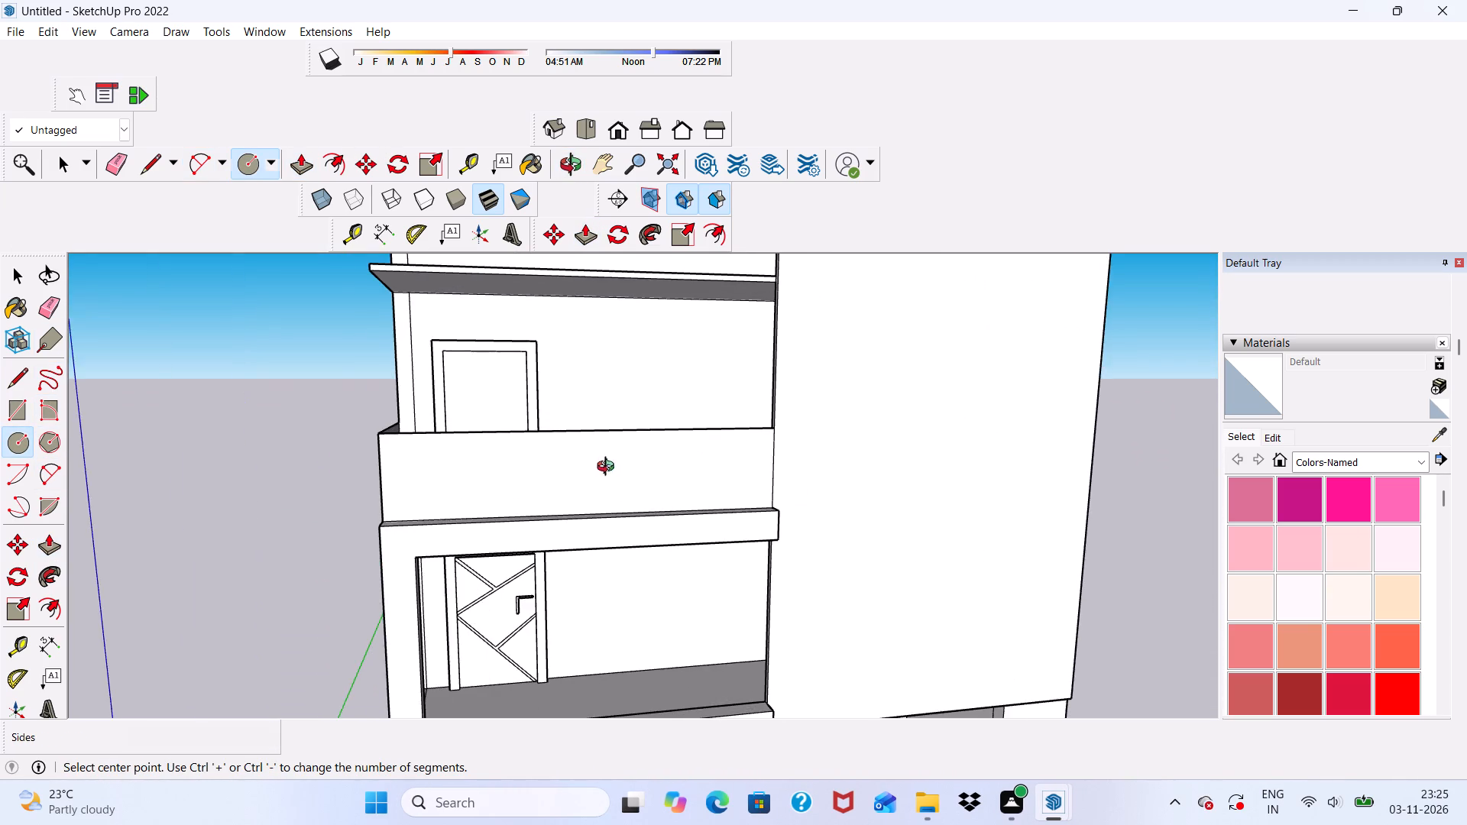
{"action": "middle_click_drag", "start_coordinate": [609, 468], "coordinate": [880, 579]}
{"action": "scroll", "coordinate": [847, 471], "scroll_direction": "up", "scroll_amount": 15}
{"action": "middle_click_drag", "start_coordinate": [814, 375], "coordinate": [853, 410]}
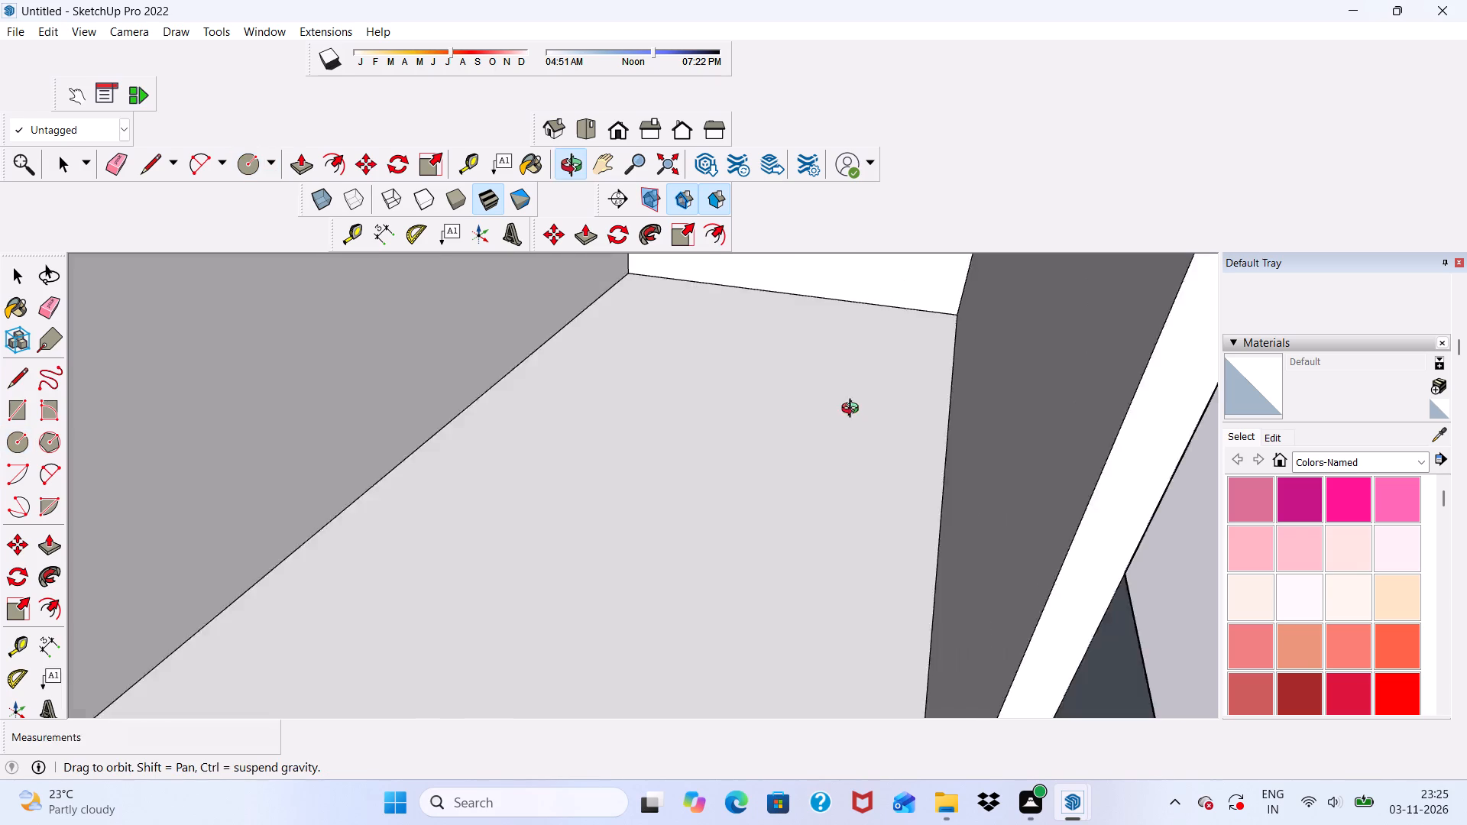
{"action": "middle_click_drag", "start_coordinate": [853, 410], "coordinate": [865, 412]}
{"action": "scroll", "coordinate": [608, 384], "scroll_direction": "down", "scroll_amount": 6}
{"action": "scroll", "coordinate": [695, 385], "scroll_direction": "down", "scroll_amount": 15}
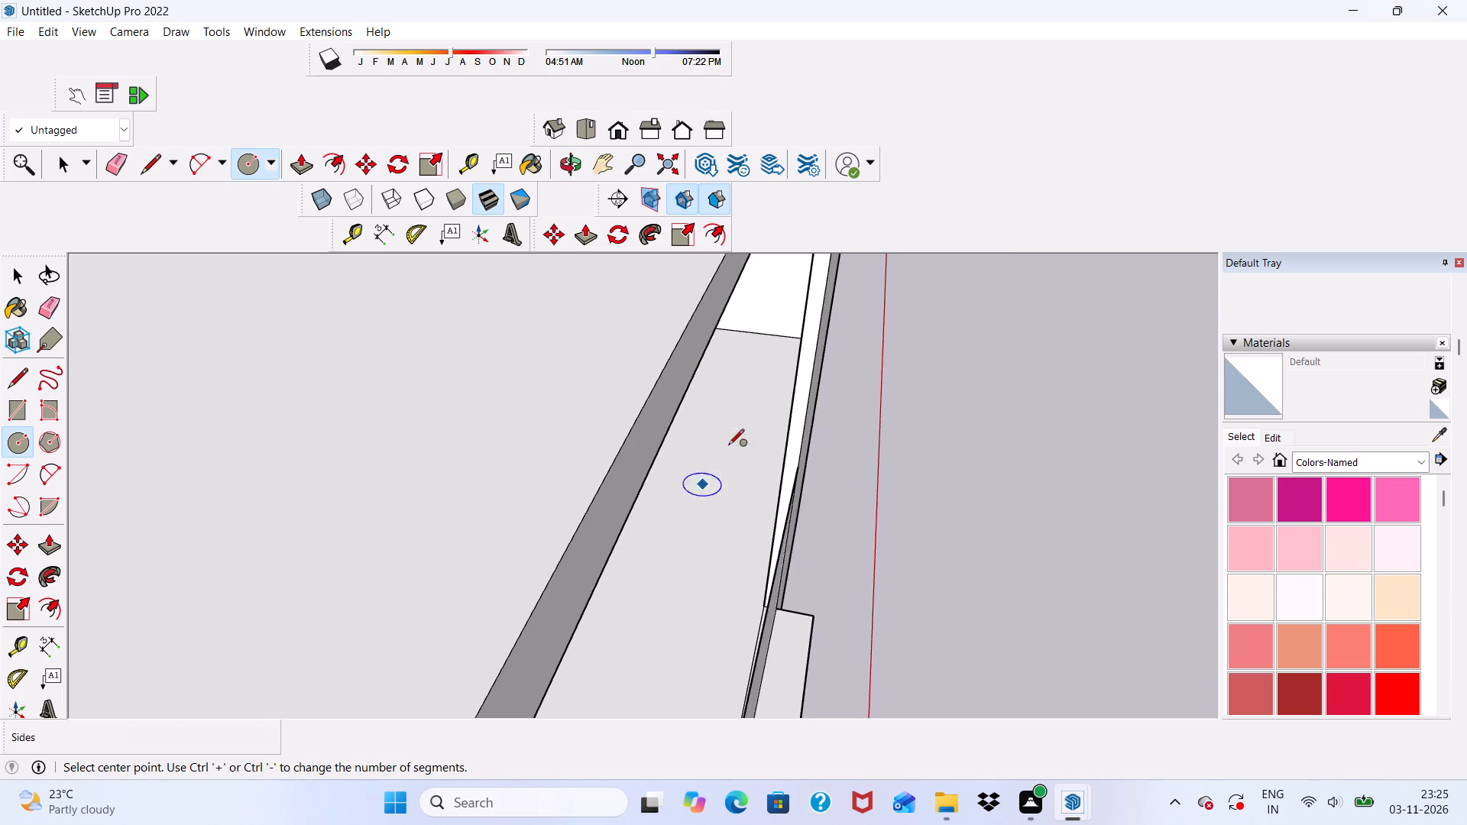
{"action": "scroll", "coordinate": [728, 446], "scroll_direction": "down", "scroll_amount": 10}
{"action": "scroll", "coordinate": [740, 433], "scroll_direction": "up", "scroll_amount": 6}
{"action": "scroll", "coordinate": [779, 506], "scroll_direction": "up", "scroll_amount": 9}
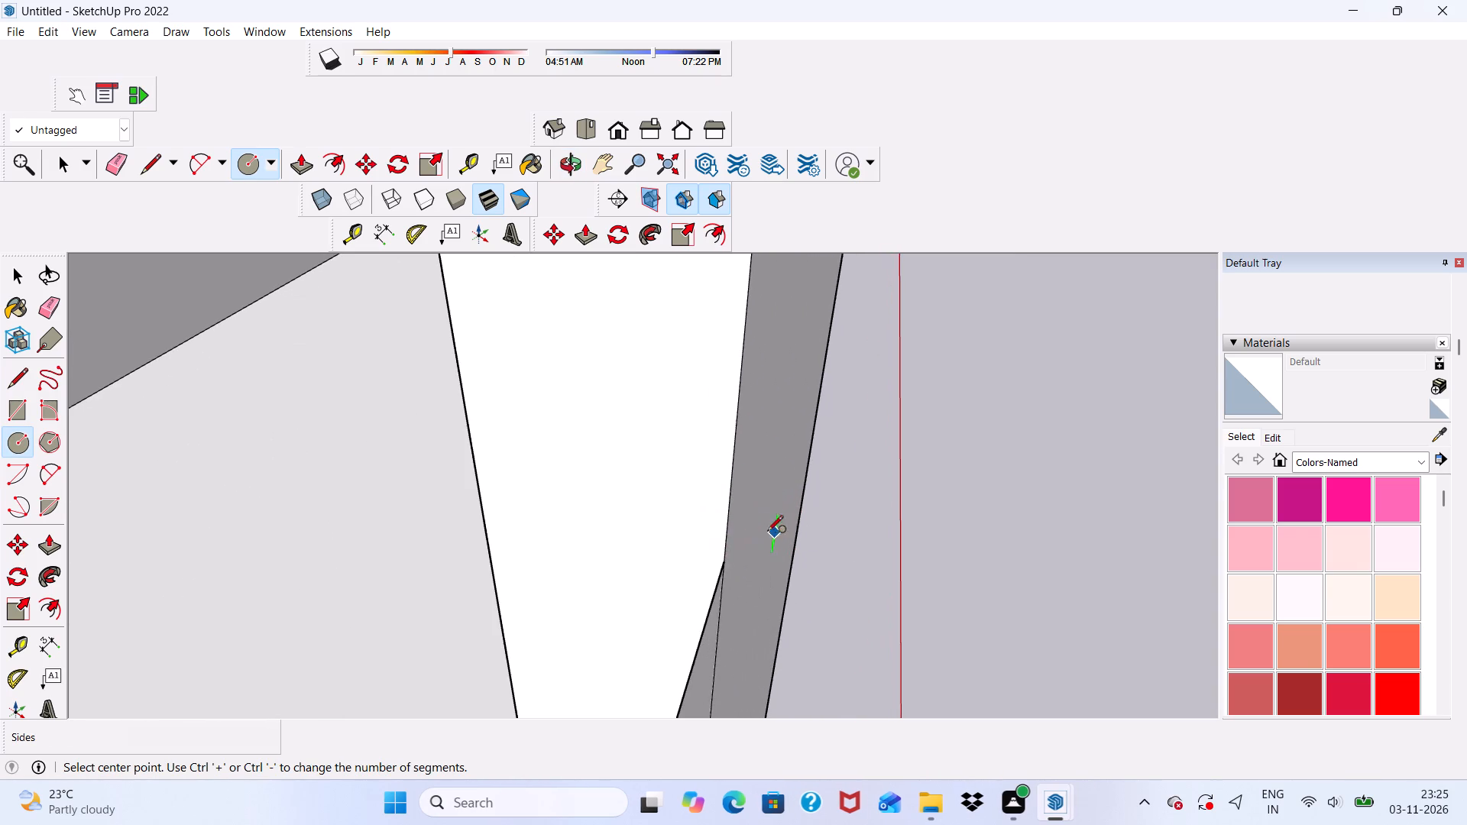
{"action": "scroll", "coordinate": [716, 525], "scroll_direction": "up", "scroll_amount": 4}
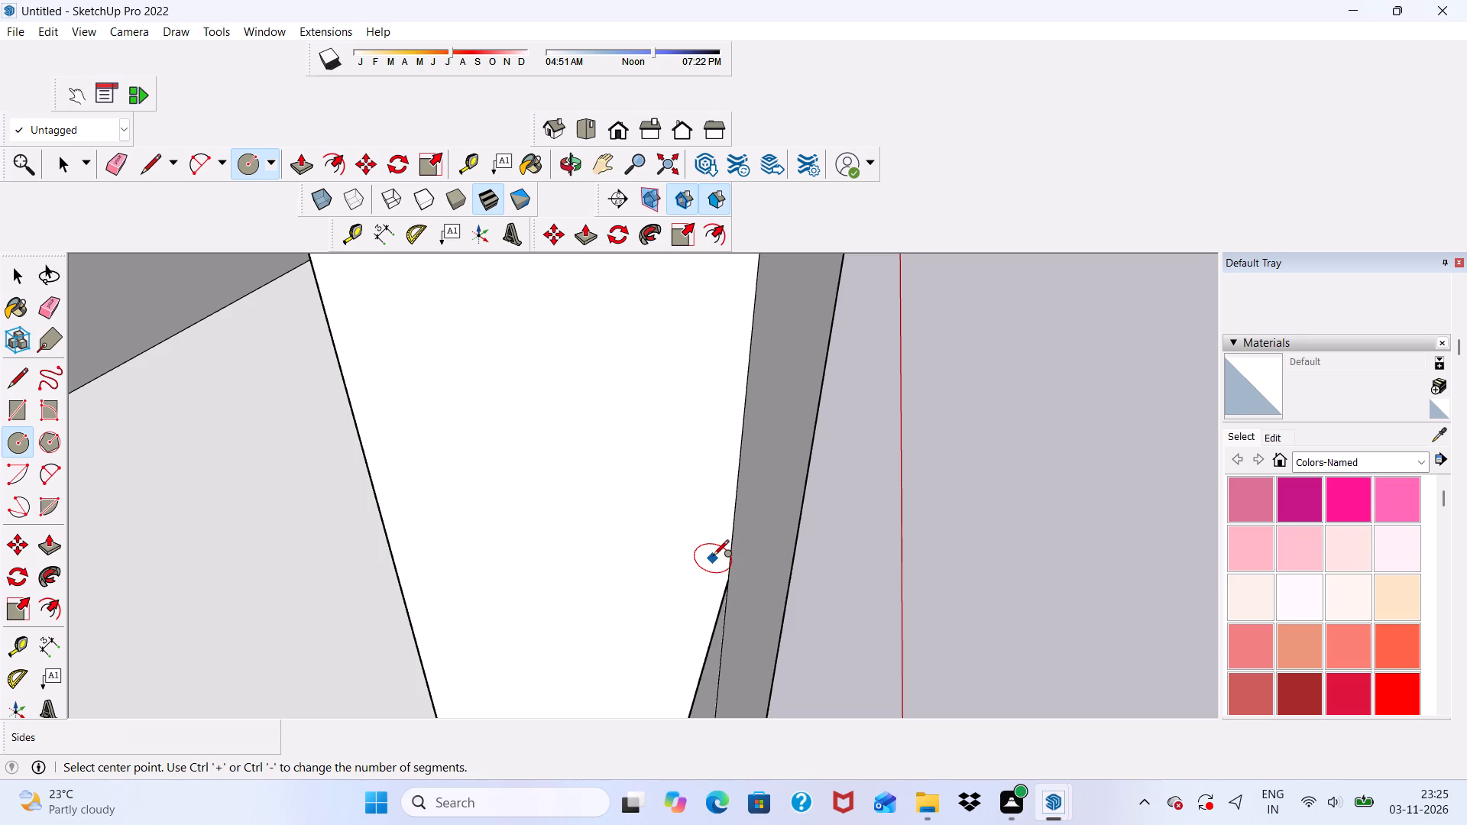
{"action": "left_click", "coordinate": [712, 555]}
{"action": "scroll", "coordinate": [722, 543], "scroll_direction": "up", "scroll_amount": 4}
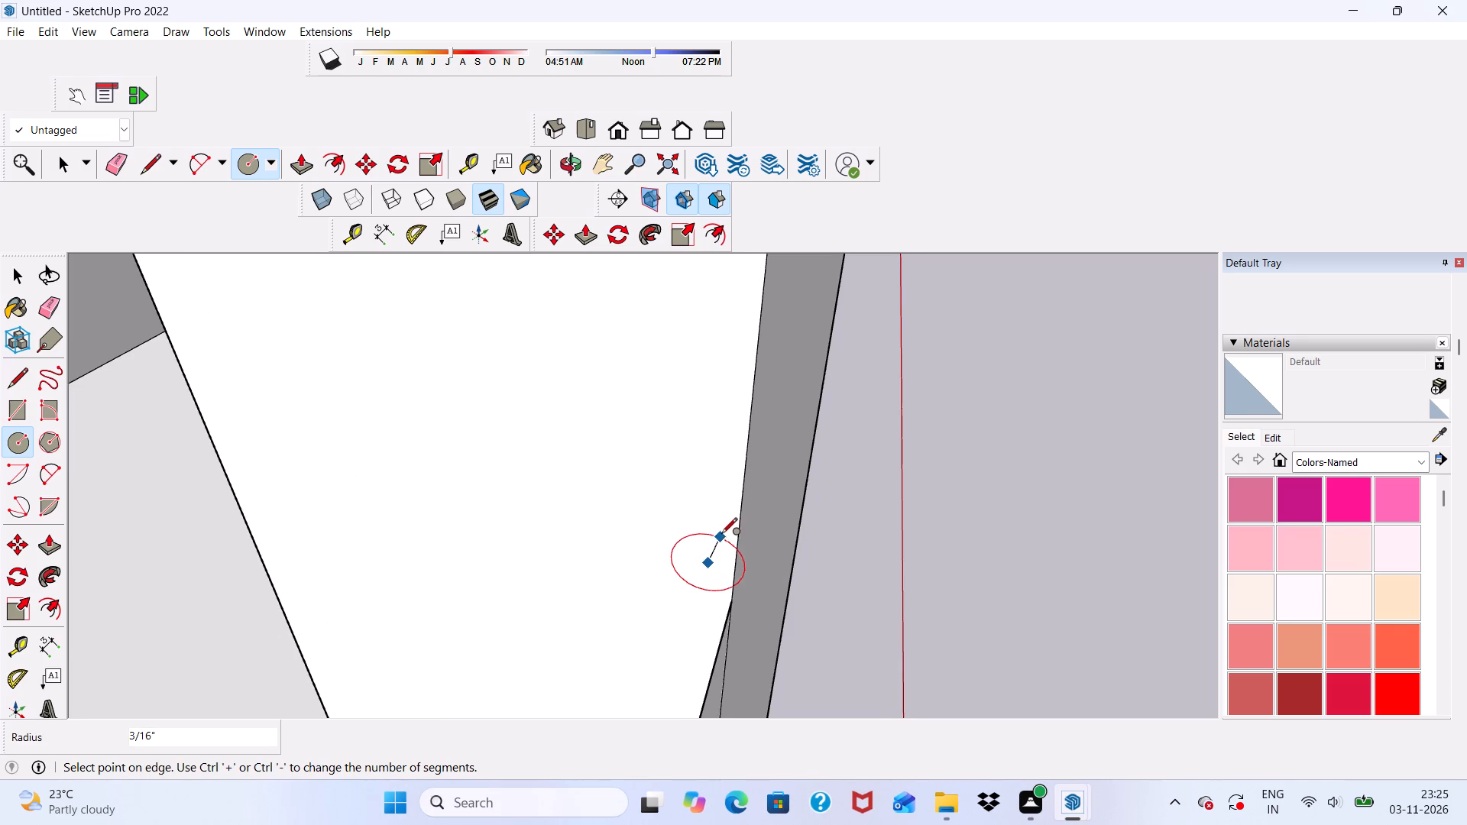
{"action": "left_click", "coordinate": [720, 549]}
{"action": "scroll", "coordinate": [708, 520], "scroll_direction": "down", "scroll_amount": 2}
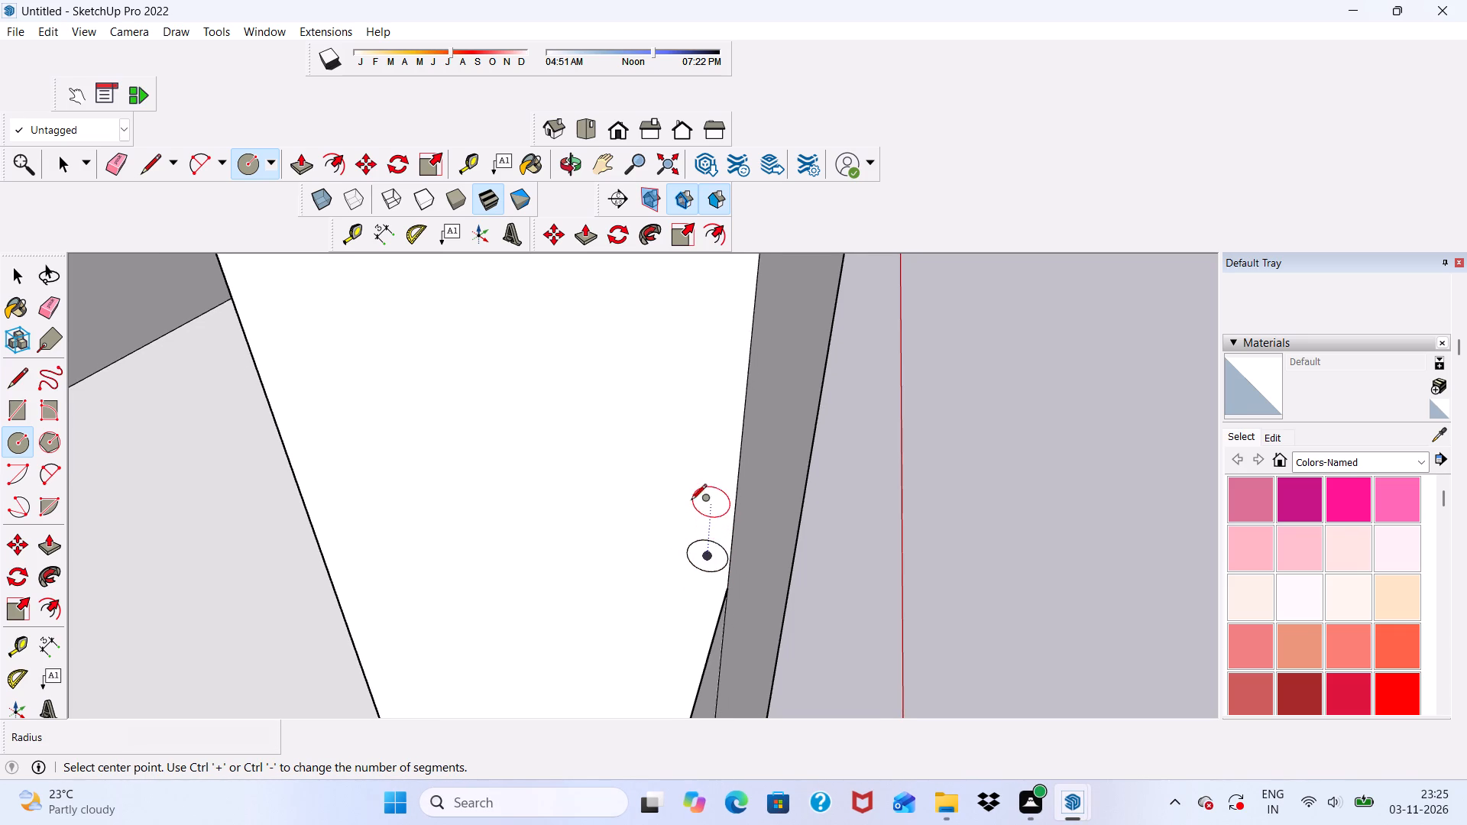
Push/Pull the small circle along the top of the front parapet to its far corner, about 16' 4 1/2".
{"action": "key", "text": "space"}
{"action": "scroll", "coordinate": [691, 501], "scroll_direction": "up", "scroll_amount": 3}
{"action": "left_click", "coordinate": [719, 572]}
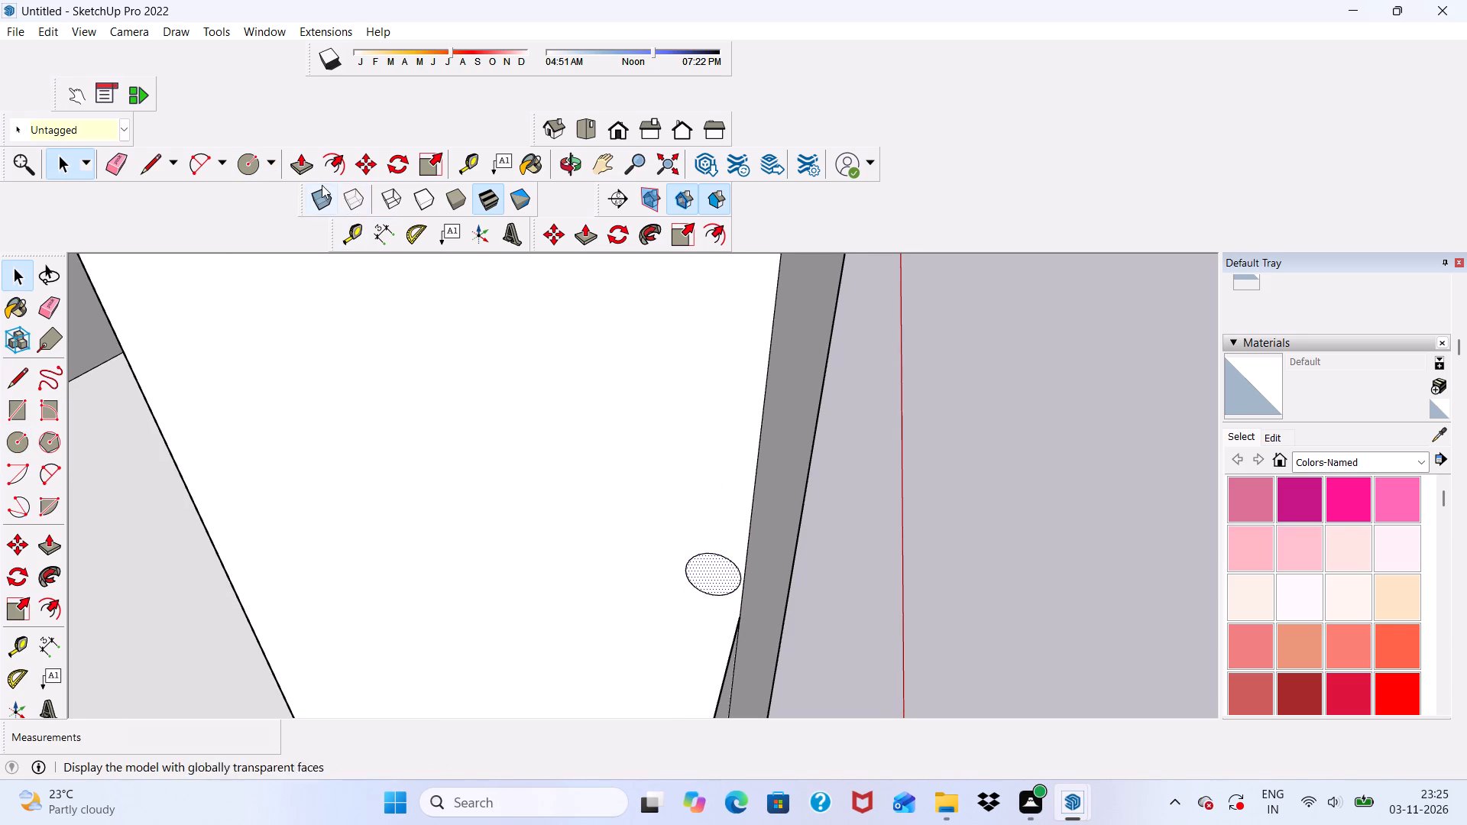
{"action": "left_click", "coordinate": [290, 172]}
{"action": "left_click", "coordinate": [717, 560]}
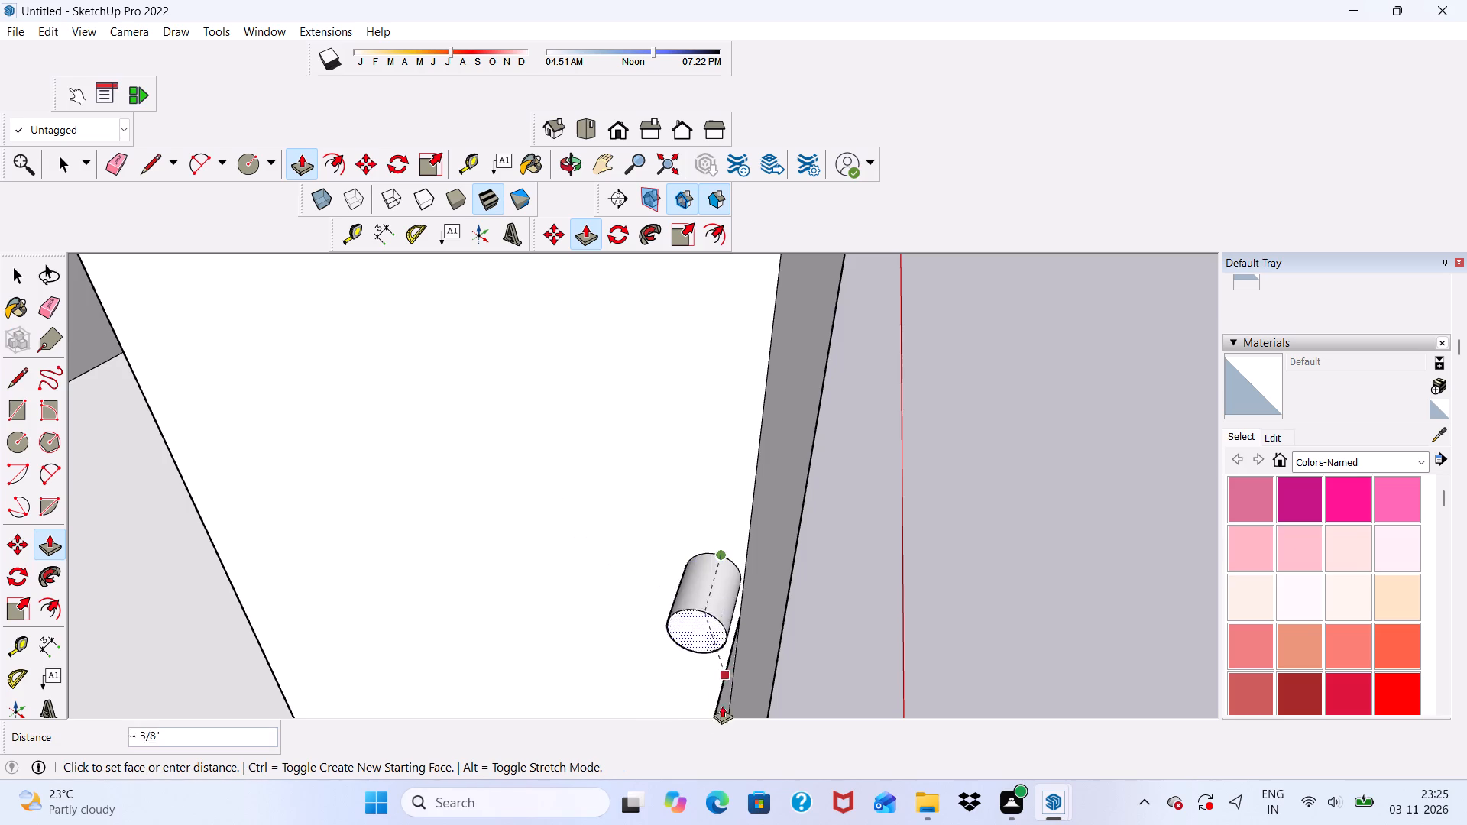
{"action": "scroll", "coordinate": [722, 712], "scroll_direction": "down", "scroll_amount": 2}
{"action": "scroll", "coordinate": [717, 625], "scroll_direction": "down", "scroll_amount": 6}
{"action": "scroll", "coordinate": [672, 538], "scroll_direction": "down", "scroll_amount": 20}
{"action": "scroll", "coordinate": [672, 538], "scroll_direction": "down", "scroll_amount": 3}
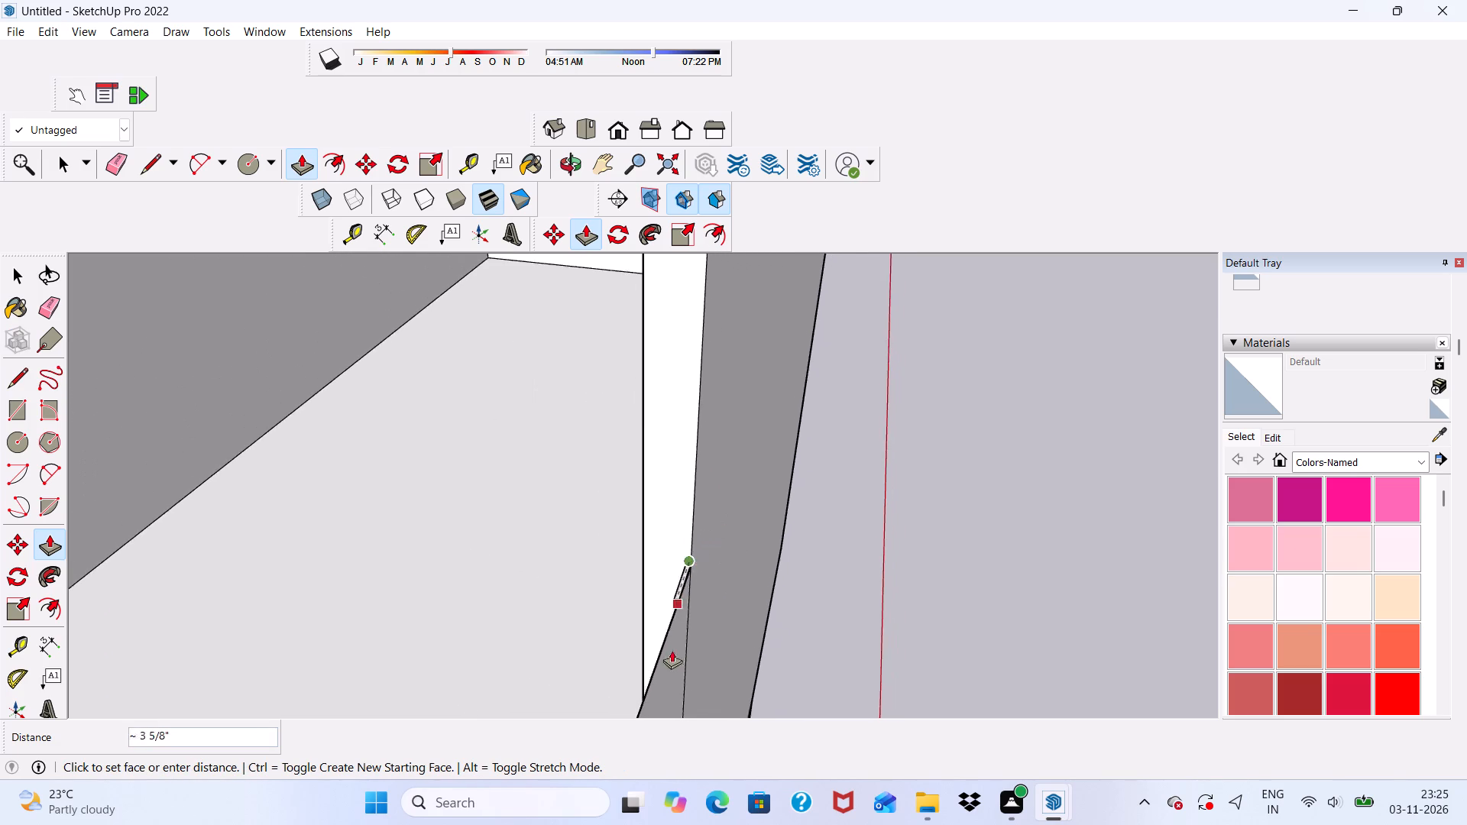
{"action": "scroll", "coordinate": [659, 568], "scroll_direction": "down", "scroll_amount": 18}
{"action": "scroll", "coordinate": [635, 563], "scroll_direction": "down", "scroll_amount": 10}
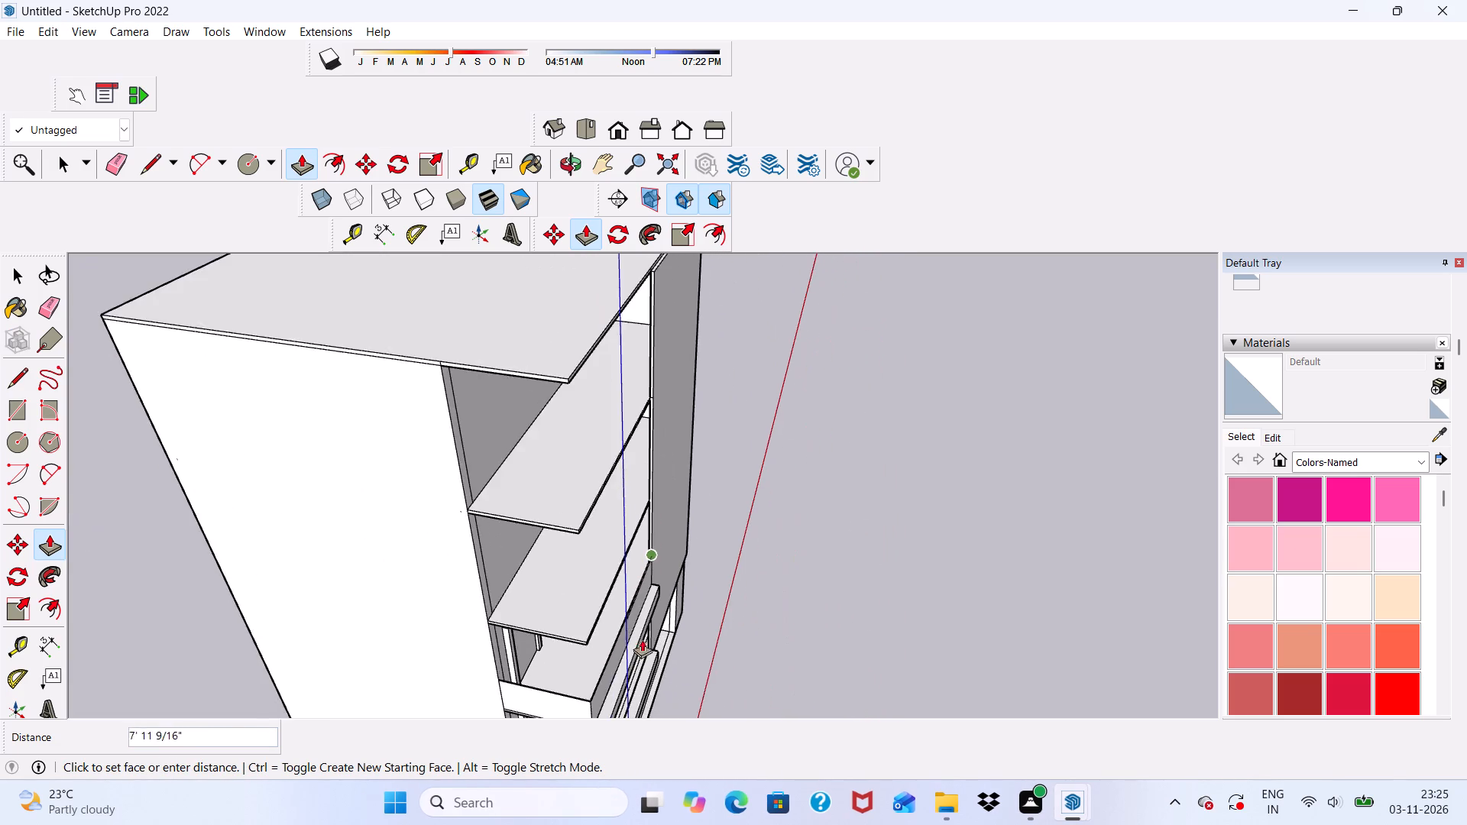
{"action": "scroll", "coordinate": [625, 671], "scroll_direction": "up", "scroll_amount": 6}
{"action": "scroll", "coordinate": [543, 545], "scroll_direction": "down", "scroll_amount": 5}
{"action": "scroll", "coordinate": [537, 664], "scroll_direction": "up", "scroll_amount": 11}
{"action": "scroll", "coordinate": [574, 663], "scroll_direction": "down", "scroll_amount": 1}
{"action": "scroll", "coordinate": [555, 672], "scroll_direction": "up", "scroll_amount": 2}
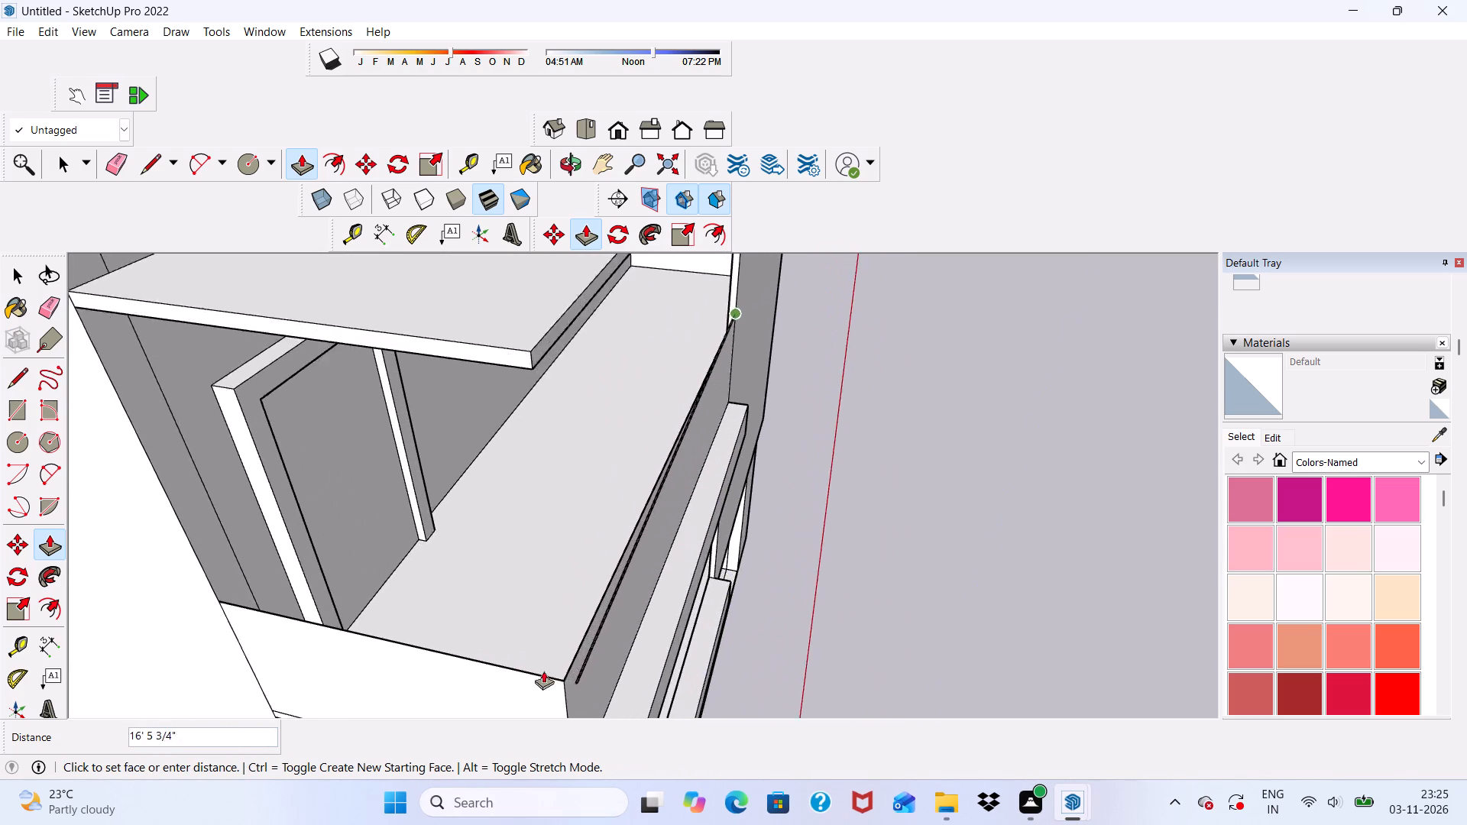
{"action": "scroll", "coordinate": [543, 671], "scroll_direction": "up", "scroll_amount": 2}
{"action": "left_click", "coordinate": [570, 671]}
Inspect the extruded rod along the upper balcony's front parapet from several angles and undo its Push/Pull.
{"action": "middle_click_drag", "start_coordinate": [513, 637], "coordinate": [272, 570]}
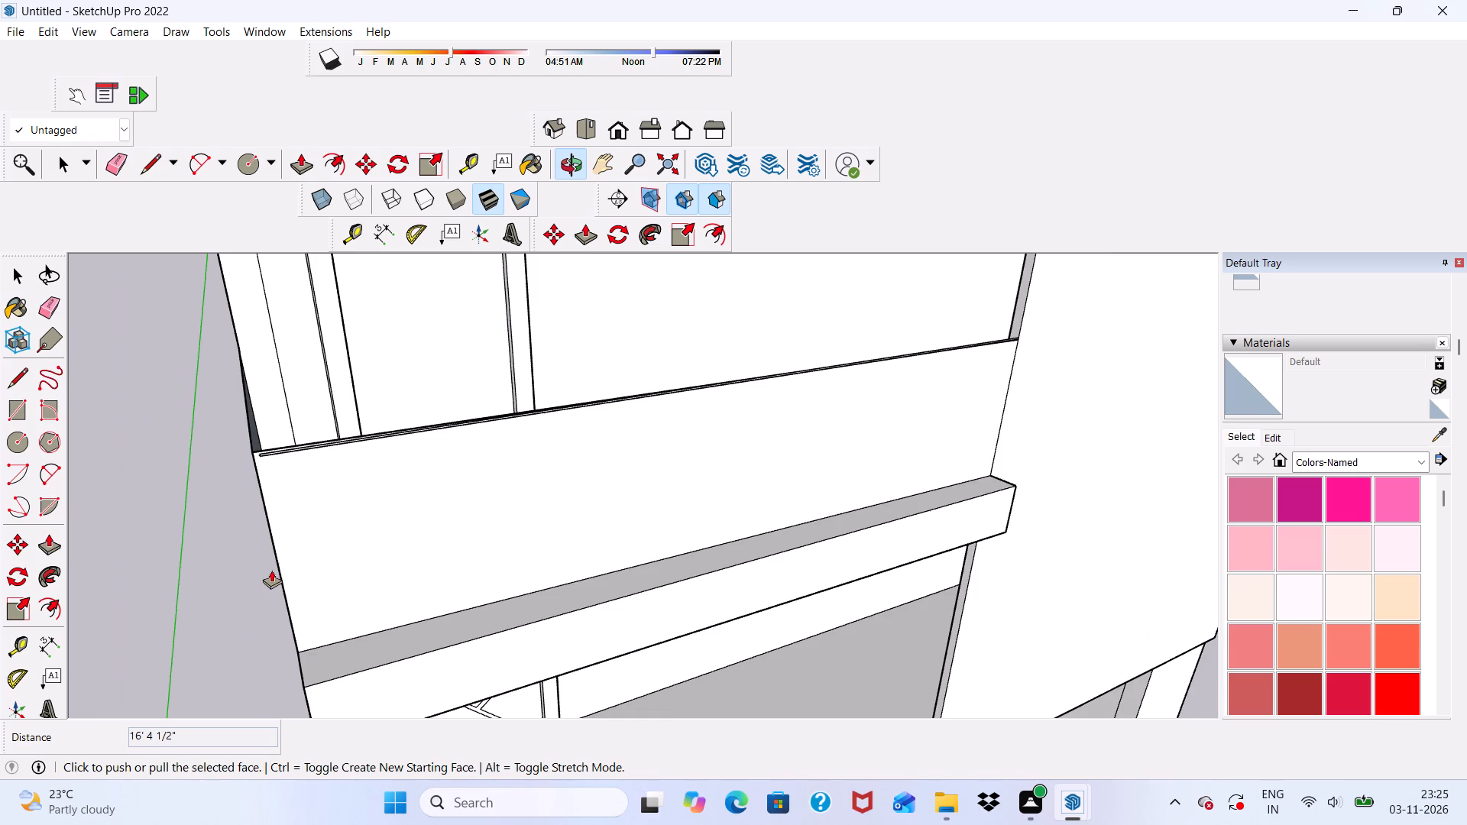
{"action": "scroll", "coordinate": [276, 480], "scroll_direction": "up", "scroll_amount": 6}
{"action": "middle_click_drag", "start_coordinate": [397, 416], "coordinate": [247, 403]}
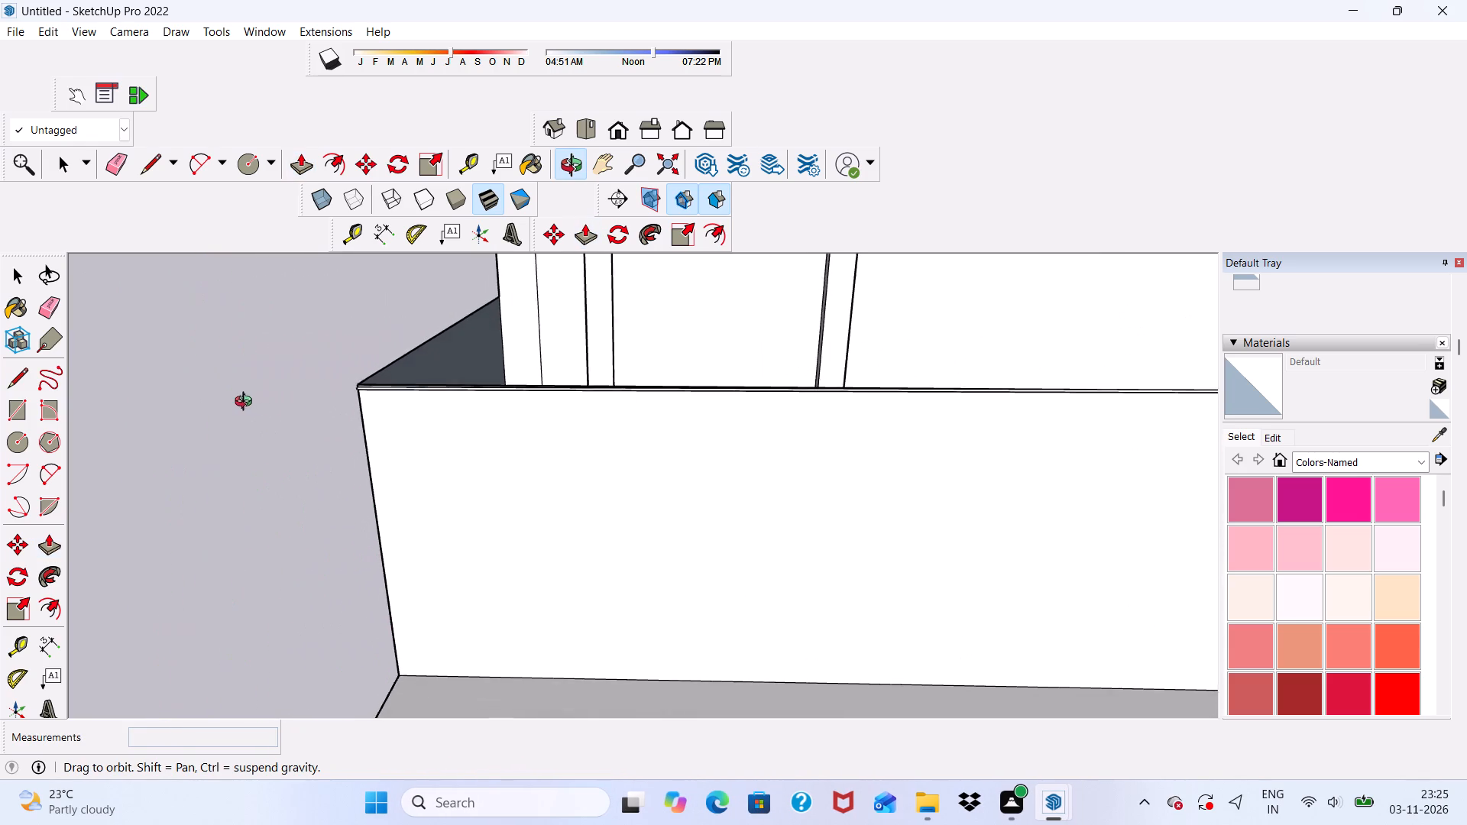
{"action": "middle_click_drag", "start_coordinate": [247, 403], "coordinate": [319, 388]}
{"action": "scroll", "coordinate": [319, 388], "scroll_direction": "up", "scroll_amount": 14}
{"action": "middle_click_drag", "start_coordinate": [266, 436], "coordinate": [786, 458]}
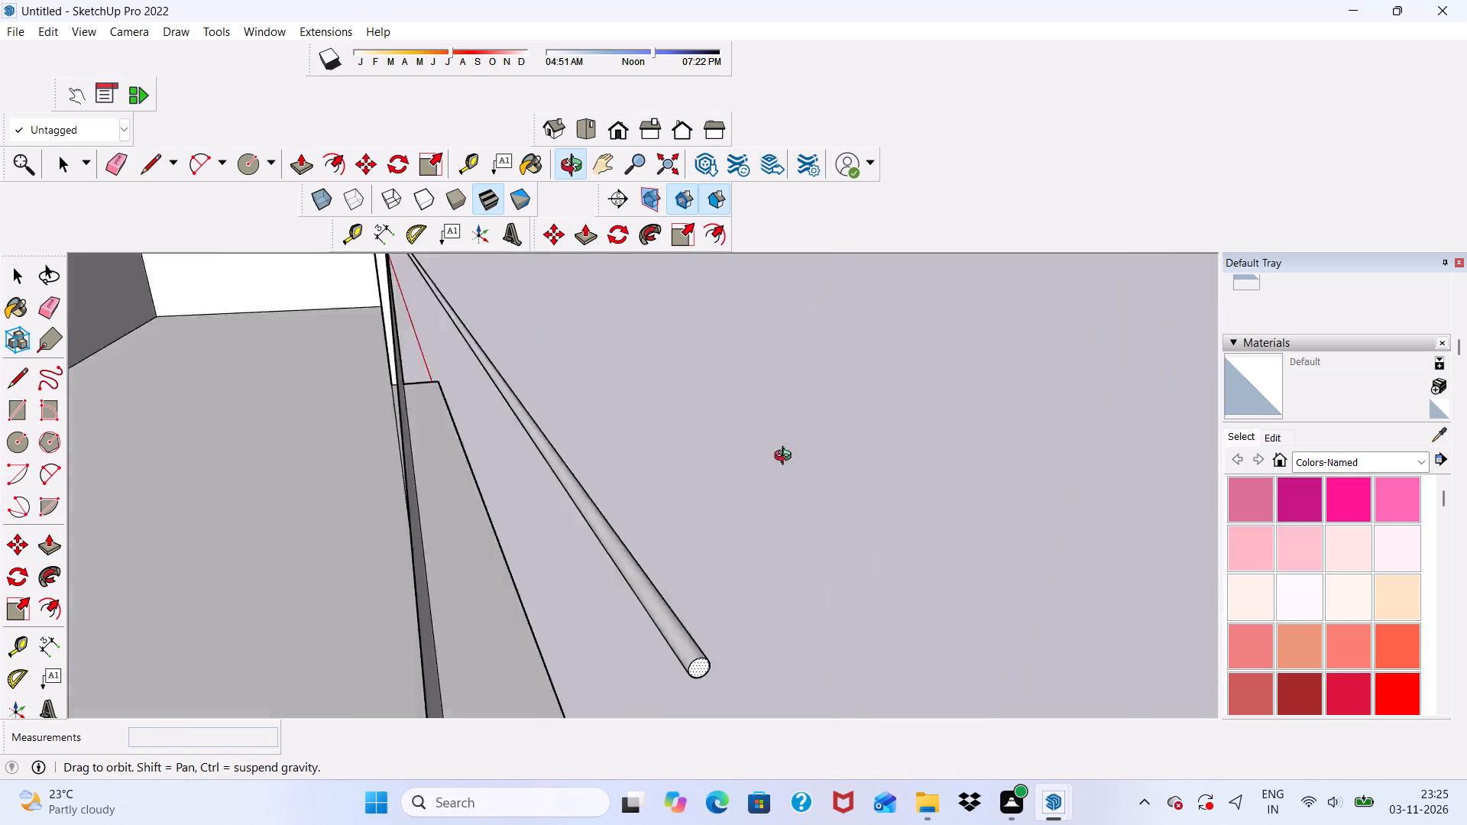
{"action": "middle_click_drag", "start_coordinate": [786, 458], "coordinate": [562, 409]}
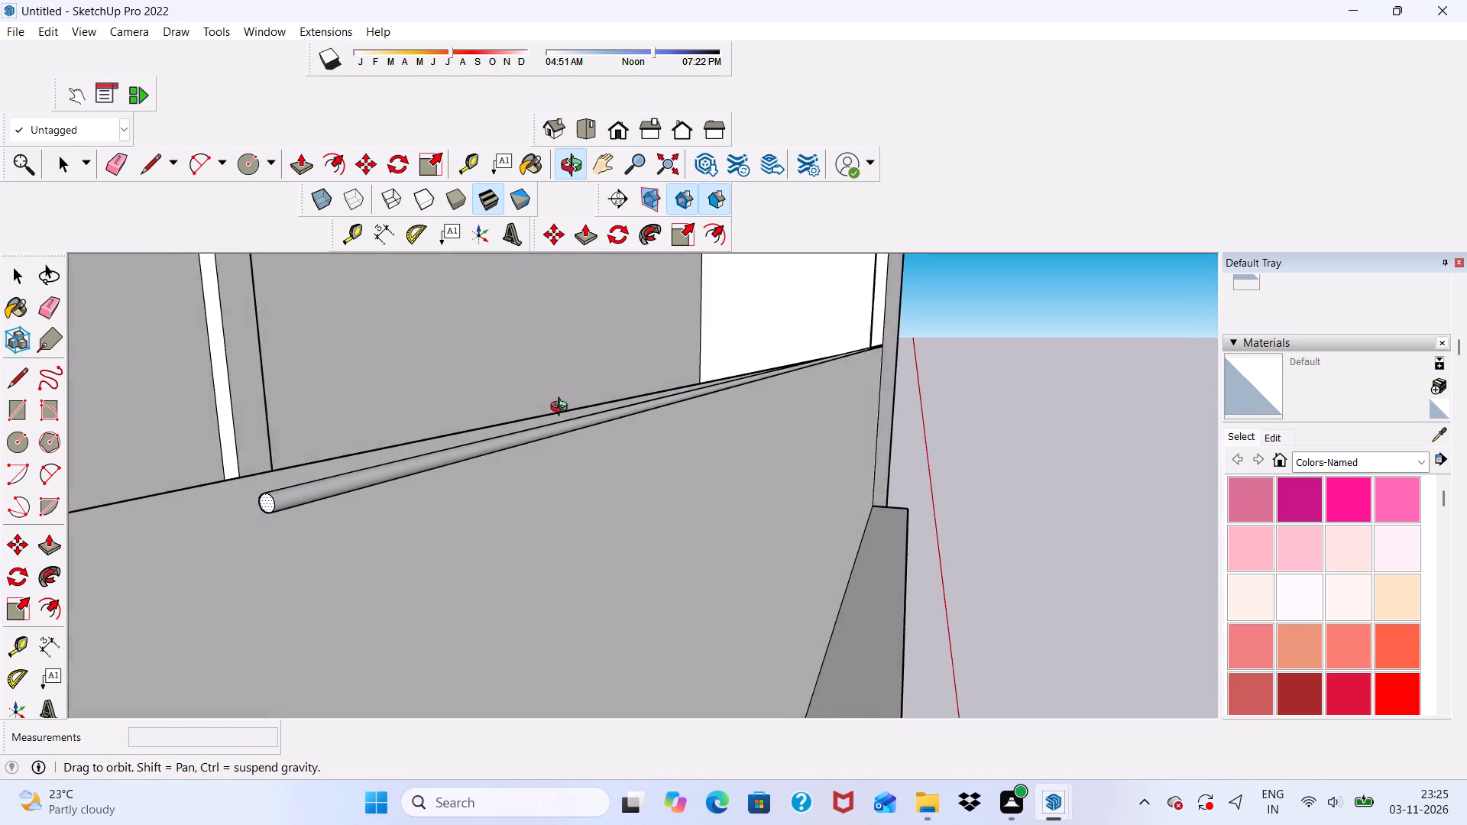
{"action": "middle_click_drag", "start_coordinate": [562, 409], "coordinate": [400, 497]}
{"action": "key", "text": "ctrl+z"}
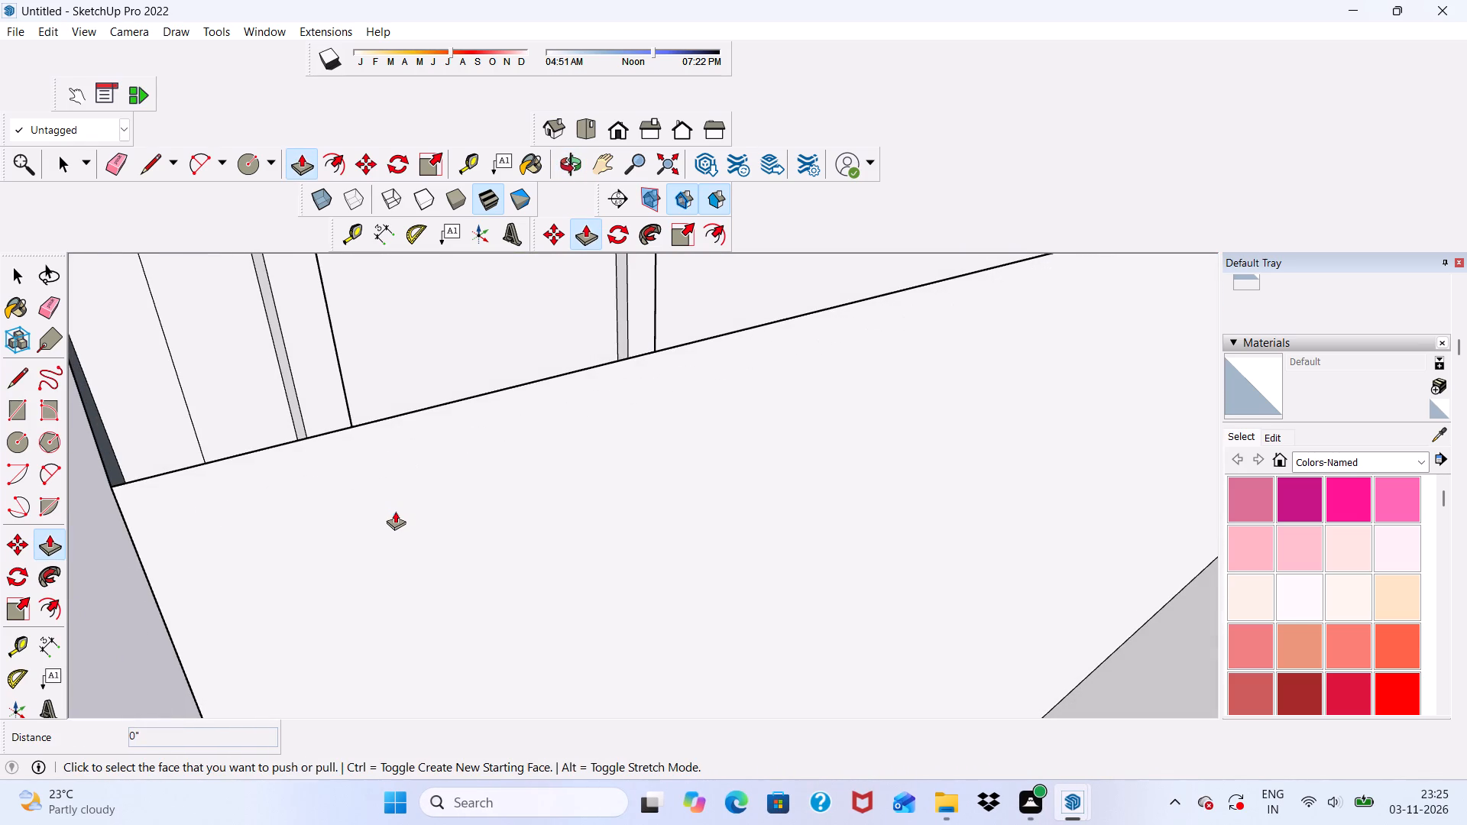
Draw a circle of about 3/8" radius on the balcony's back wall, centred where the side parapet's top edge meets it.
{"action": "scroll", "coordinate": [445, 517], "scroll_direction": "down", "scroll_amount": 4}
{"action": "key", "text": "space"}
{"action": "scroll", "coordinate": [599, 470], "scroll_direction": "down", "scroll_amount": 11}
{"action": "middle_click_drag", "start_coordinate": [617, 554], "coordinate": [542, 490]}
{"action": "scroll", "coordinate": [541, 490], "scroll_direction": "up", "scroll_amount": 1}
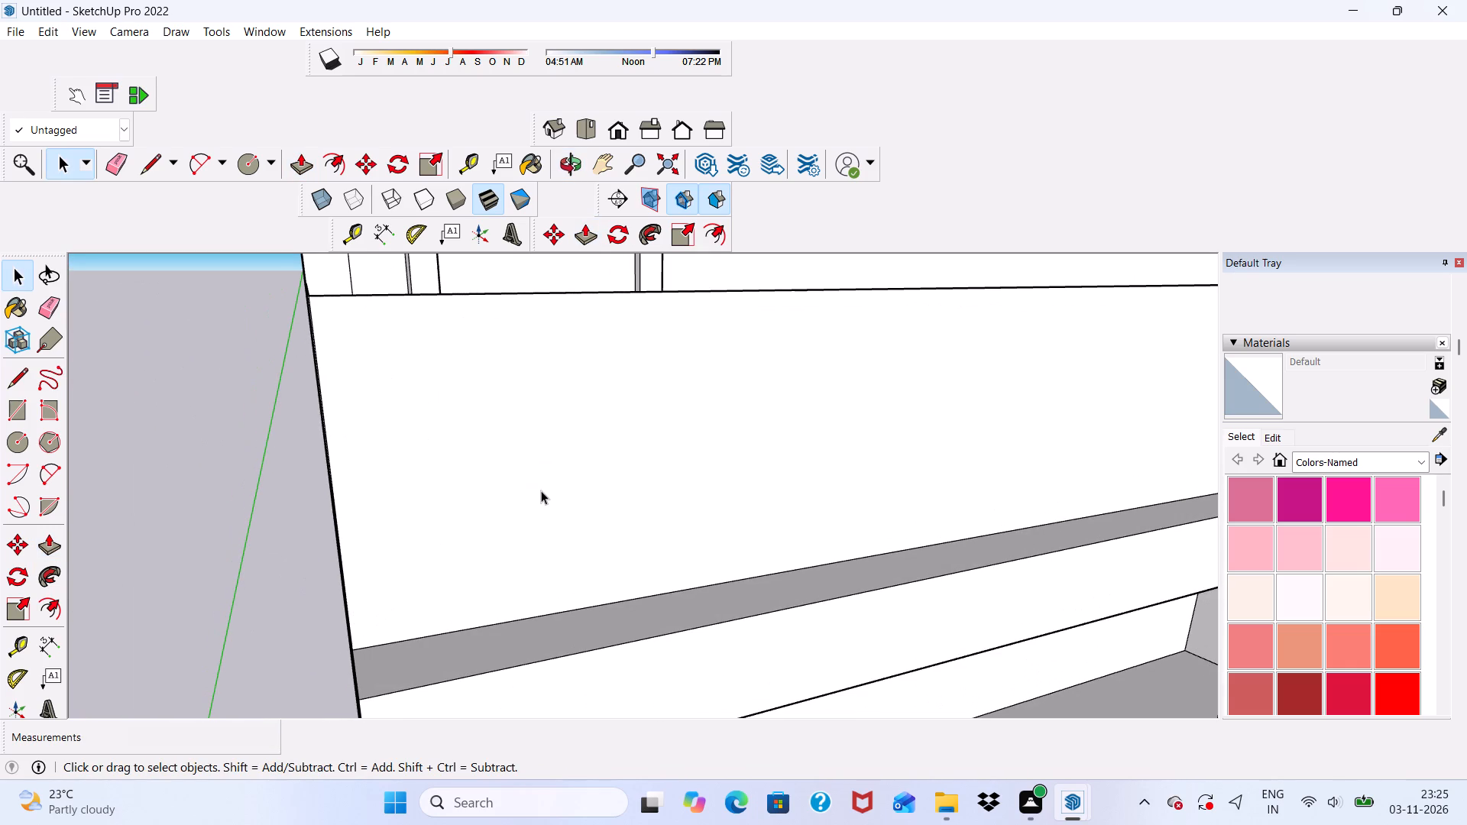
{"action": "scroll", "coordinate": [633, 463], "scroll_direction": "down", "scroll_amount": 2}
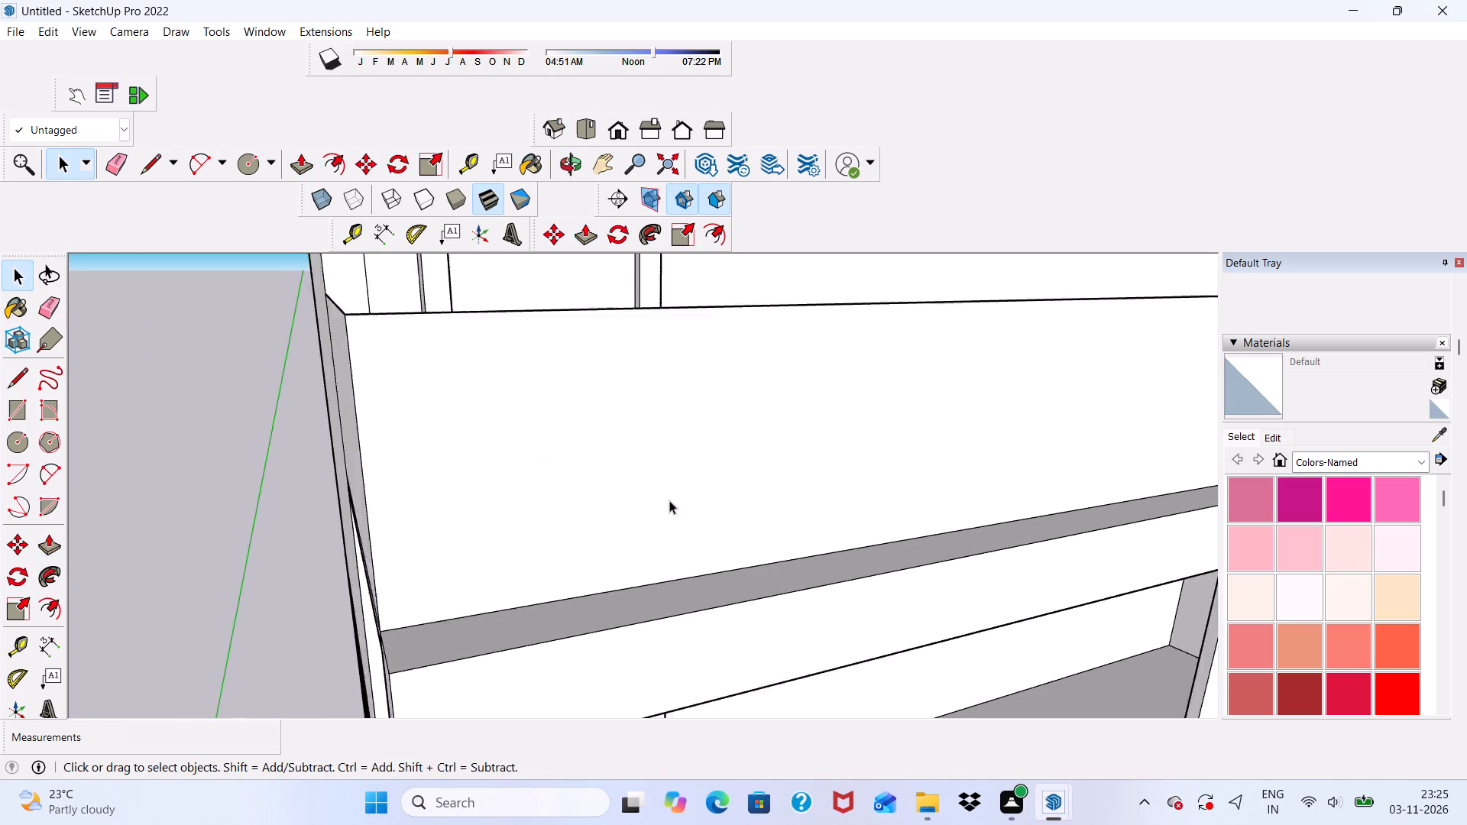
{"action": "scroll", "coordinate": [669, 500], "scroll_direction": "down", "scroll_amount": 6}
{"action": "middle_click_drag", "start_coordinate": [572, 413], "coordinate": [679, 421]}
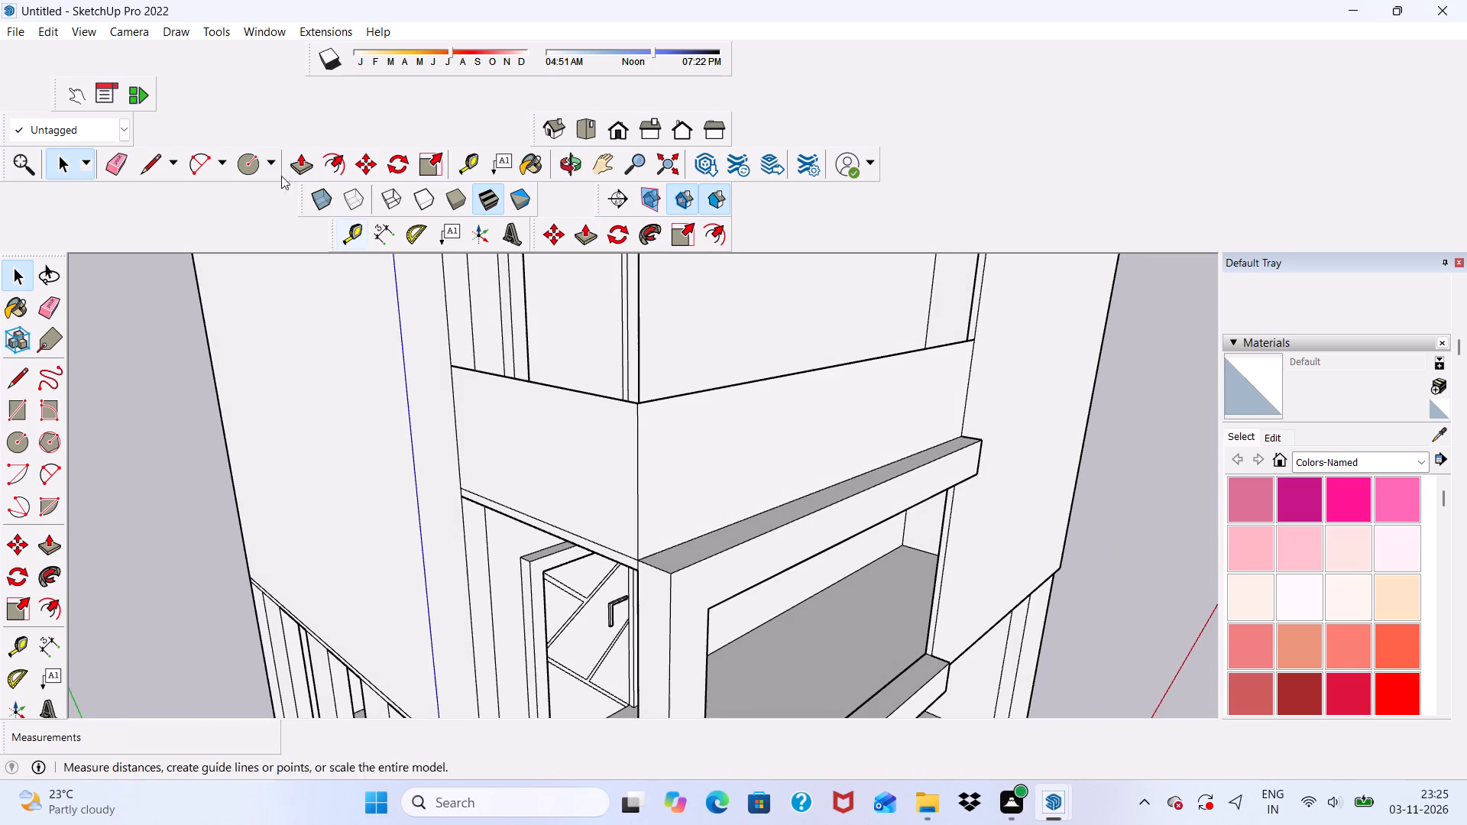
{"action": "left_click", "coordinate": [251, 157]}
{"action": "scroll", "coordinate": [491, 379], "scroll_direction": "down", "scroll_amount": 1}
{"action": "middle_click_drag", "start_coordinate": [491, 380], "coordinate": [384, 425]}
{"action": "scroll", "coordinate": [444, 356], "scroll_direction": "up", "scroll_amount": 18}
{"action": "scroll", "coordinate": [387, 393], "scroll_direction": "up", "scroll_amount": 3}
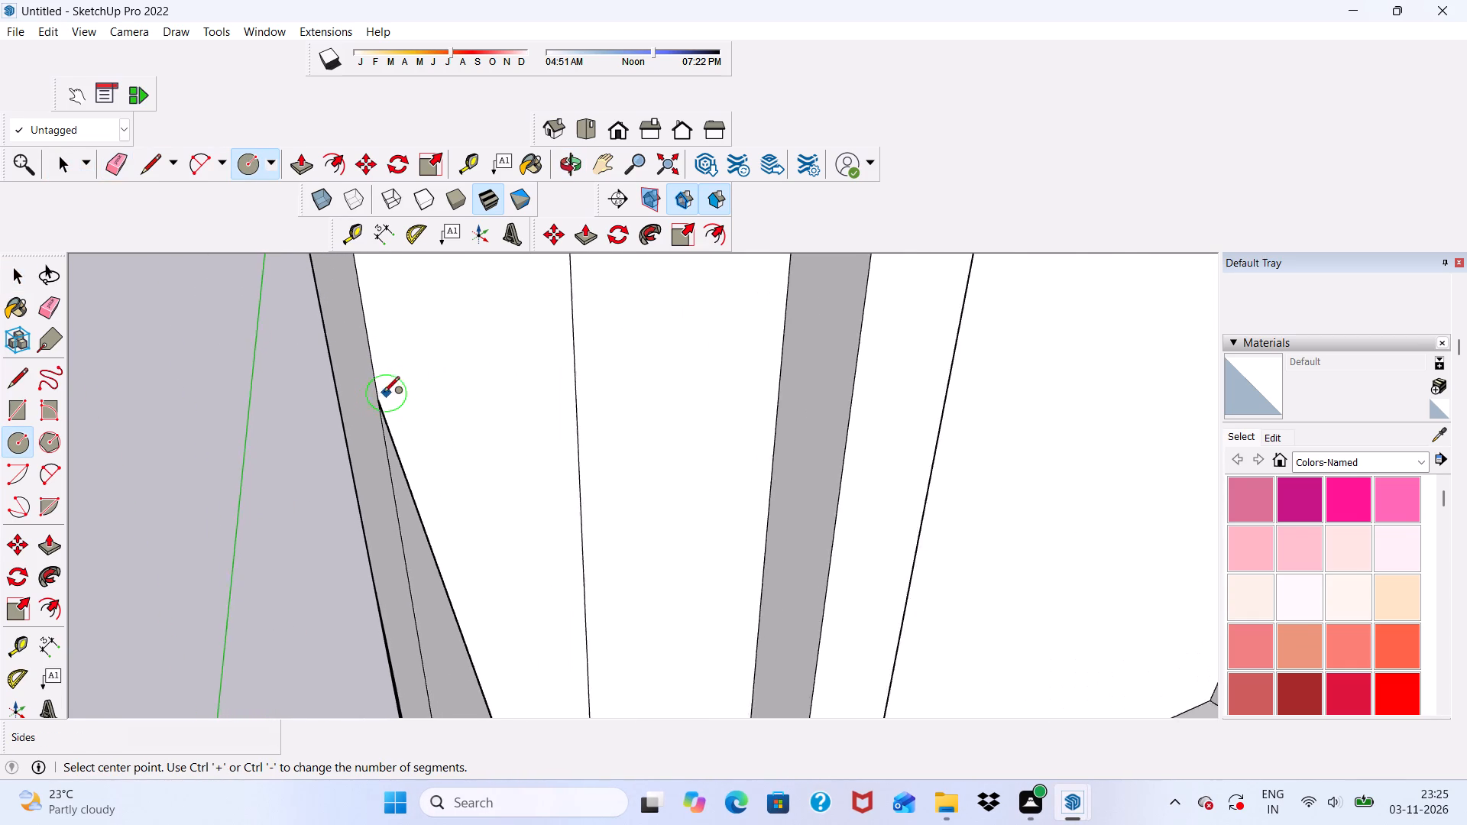
{"action": "scroll", "coordinate": [384, 393], "scroll_direction": "up", "scroll_amount": 5}
{"action": "left_click", "coordinate": [379, 394]}
{"action": "scroll", "coordinate": [385, 374], "scroll_direction": "up", "scroll_amount": 7}
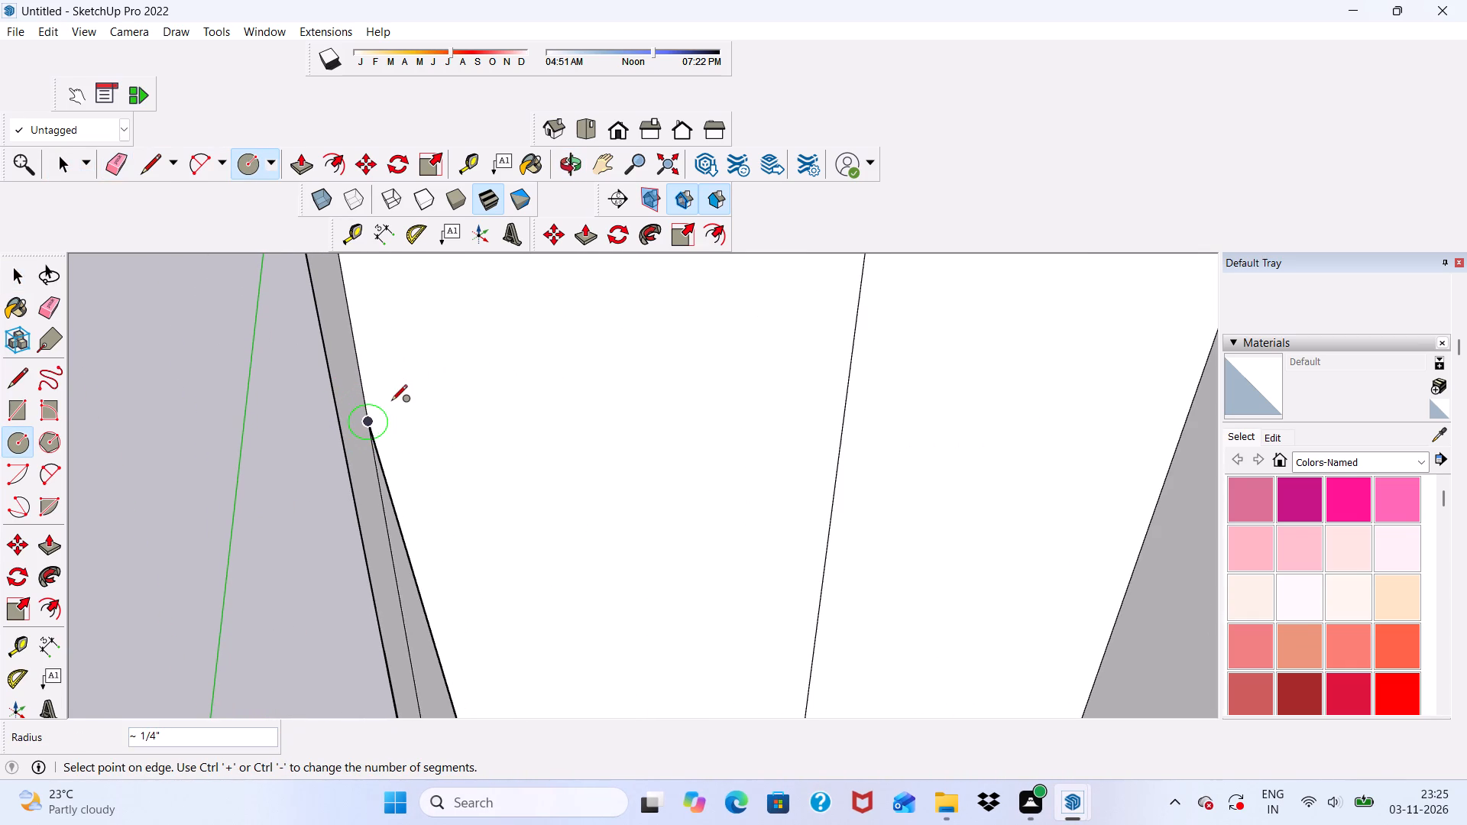
{"action": "left_click", "coordinate": [391, 401]}
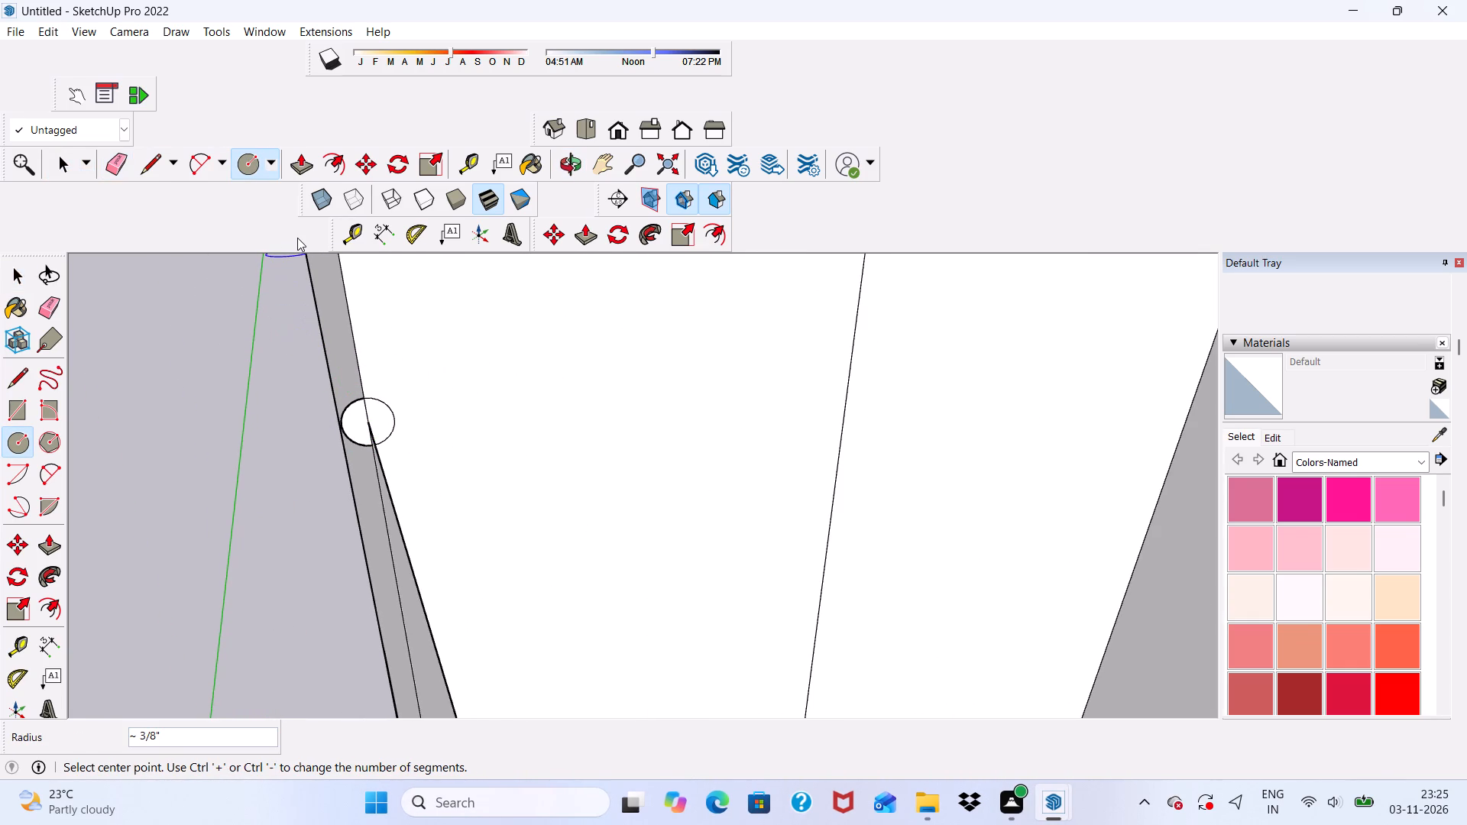
Undo the circle drawn on the balcony's back wall at the side parapet's top edge.
{"action": "key", "text": "ctrl+z"}
{"action": "key", "text": "v"}
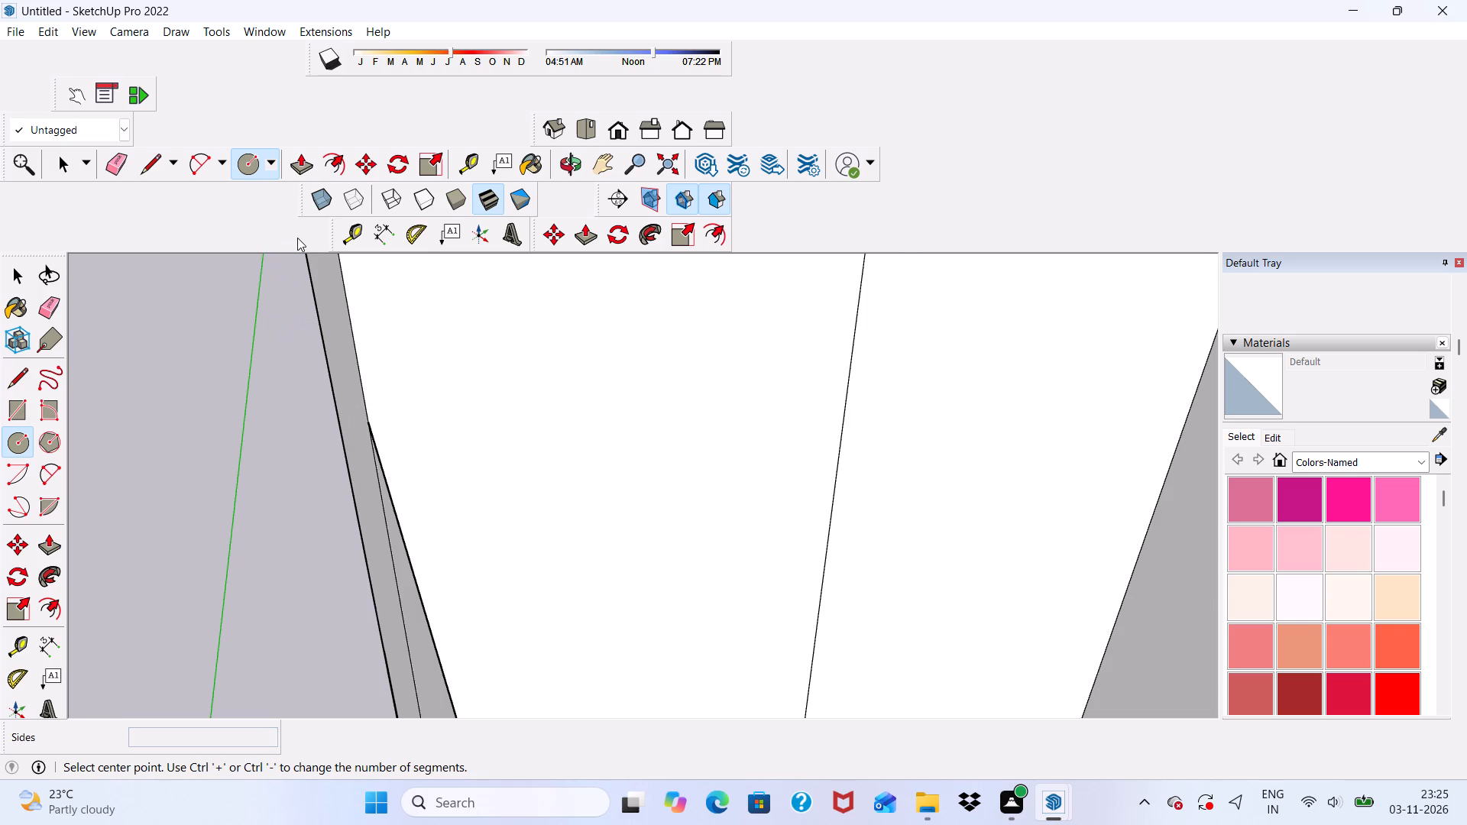
Draw a diagonal line about 5' 1" long on the upper balcony's door, from the left frame's inner edge up to the upper-right inner corner.
{"action": "scroll", "coordinate": [303, 306], "scroll_direction": "down", "scroll_amount": 1}
{"action": "scroll", "coordinate": [390, 450], "scroll_direction": "down", "scroll_amount": 17}
{"action": "middle_click_drag", "start_coordinate": [546, 467], "coordinate": [535, 472]}
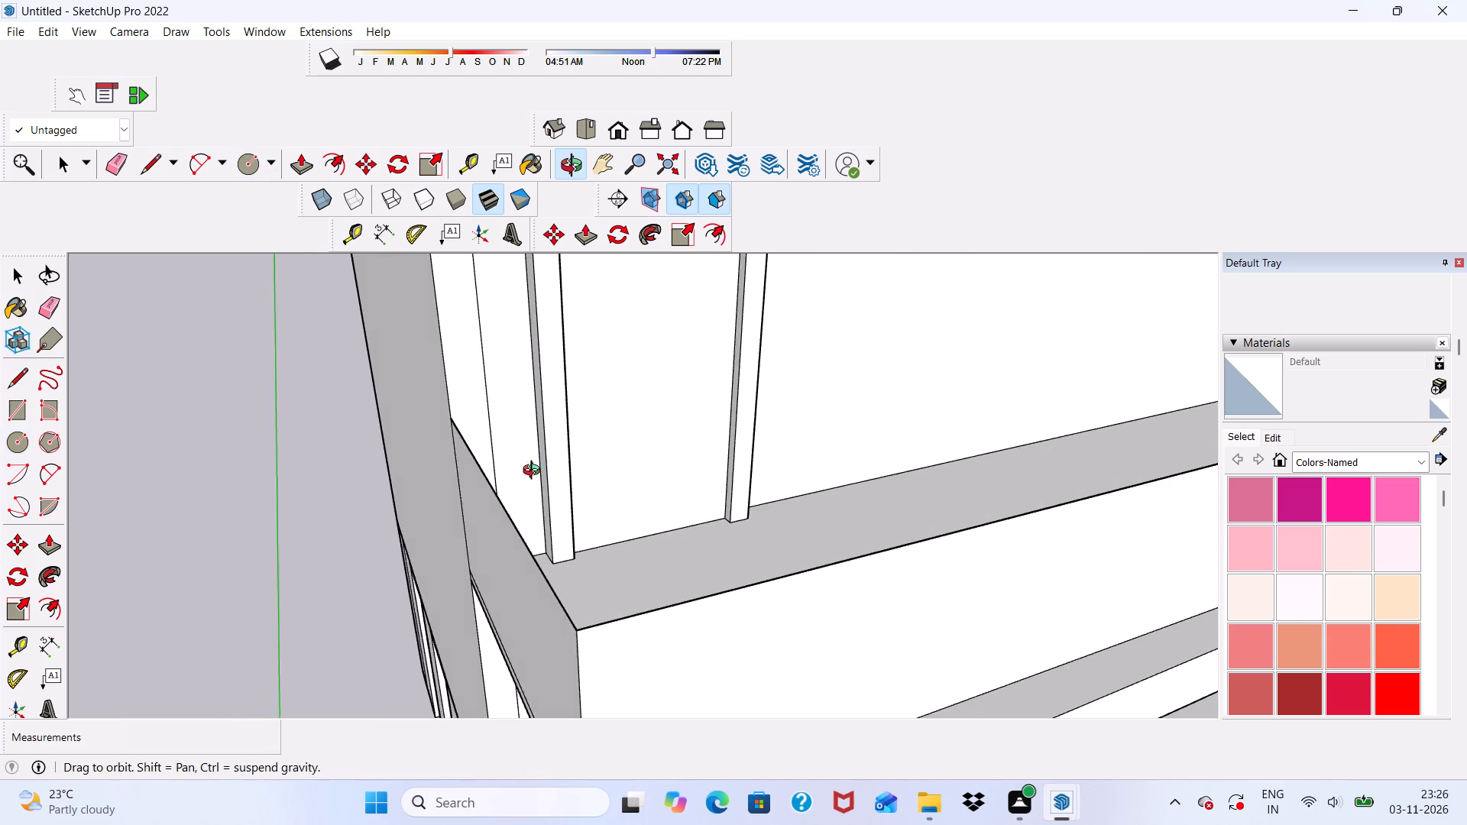
{"action": "middle_click_drag", "start_coordinate": [535, 472], "coordinate": [498, 505]}
{"action": "middle_click_drag", "start_coordinate": [562, 448], "coordinate": [501, 450]}
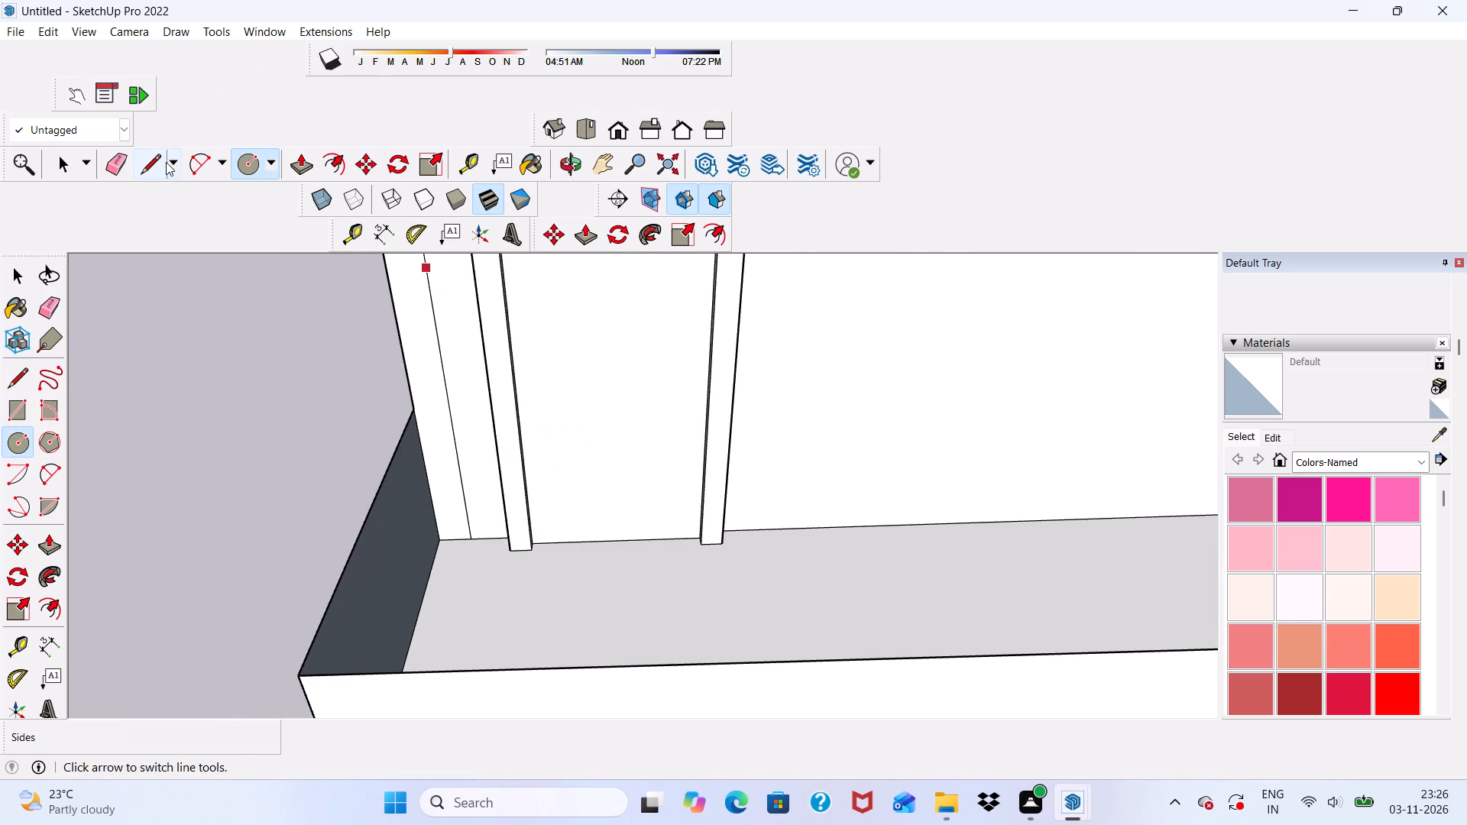
{"action": "left_click_drag", "start_coordinate": [150, 160], "coordinate": [158, 172]}
{"action": "scroll", "coordinate": [330, 341], "scroll_direction": "down", "scroll_amount": 1}
{"action": "middle_click_drag", "start_coordinate": [420, 434], "coordinate": [369, 363]}
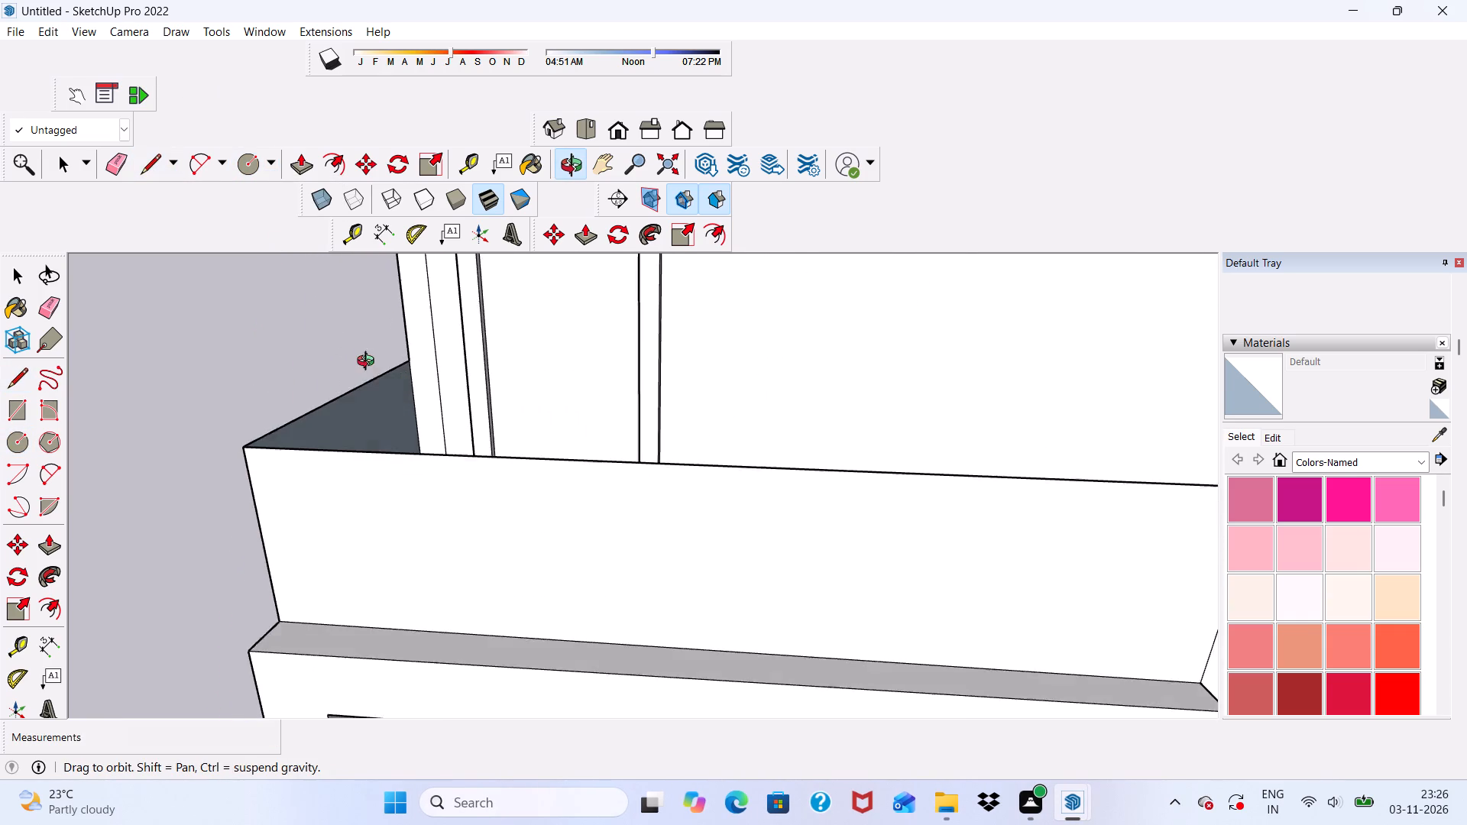
{"action": "middle_click_drag", "start_coordinate": [369, 363], "coordinate": [368, 362]}
{"action": "scroll", "coordinate": [544, 335], "scroll_direction": "down", "scroll_amount": 11}
{"action": "scroll", "coordinate": [521, 320], "scroll_direction": "up", "scroll_amount": 7}
{"action": "middle_click_drag", "start_coordinate": [536, 369], "coordinate": [520, 315]}
{"action": "scroll", "coordinate": [530, 348], "scroll_direction": "up", "scroll_amount": 3}
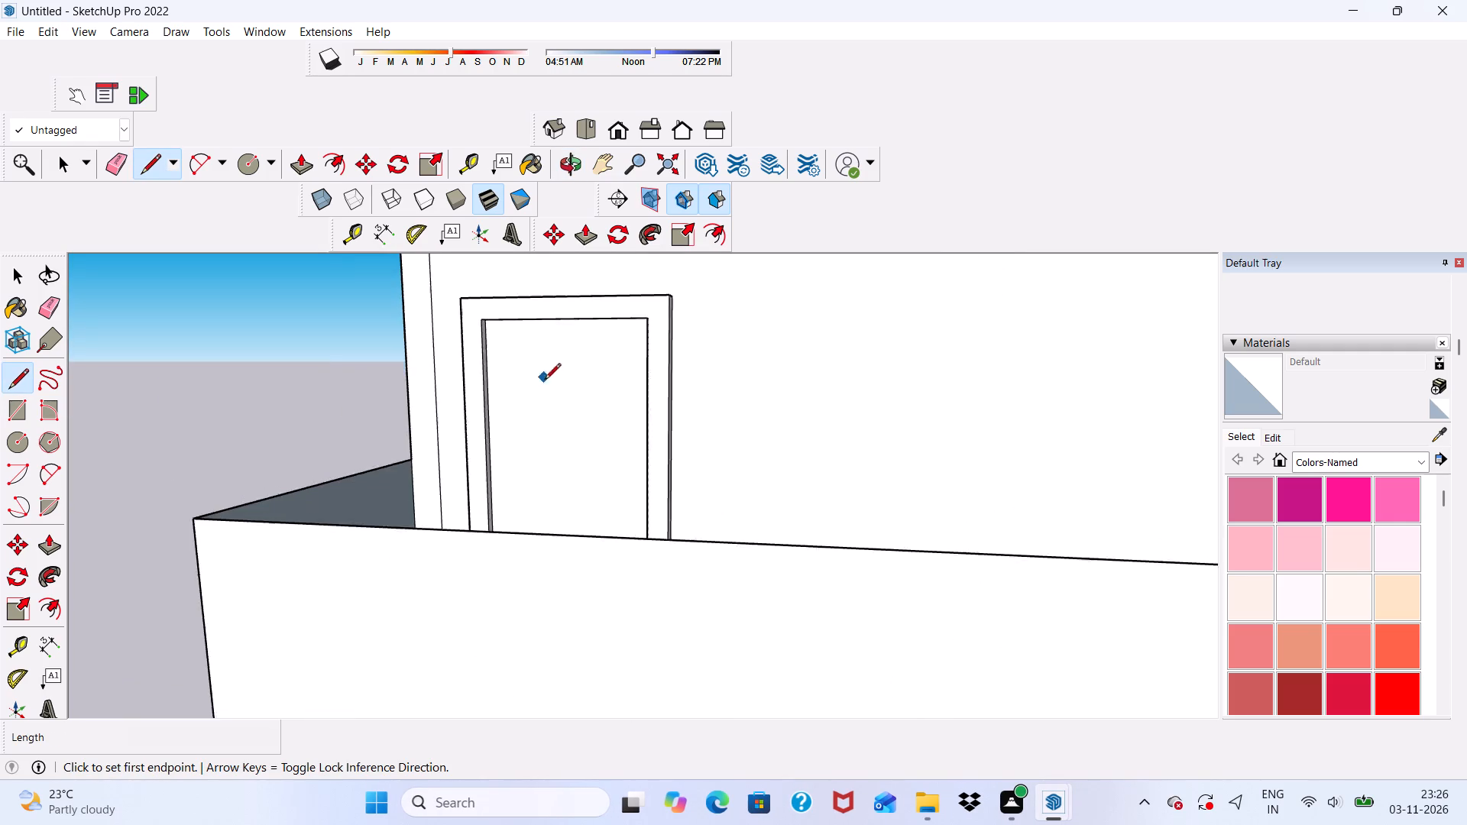
{"action": "scroll", "coordinate": [545, 380], "scroll_direction": "up", "scroll_amount": 2}
{"action": "scroll", "coordinate": [525, 492], "scroll_direction": "up", "scroll_amount": 6}
{"action": "scroll", "coordinate": [459, 455], "scroll_direction": "up", "scroll_amount": 4}
{"action": "left_click", "coordinate": [458, 413]}
{"action": "scroll", "coordinate": [496, 409], "scroll_direction": "down", "scroll_amount": 1}
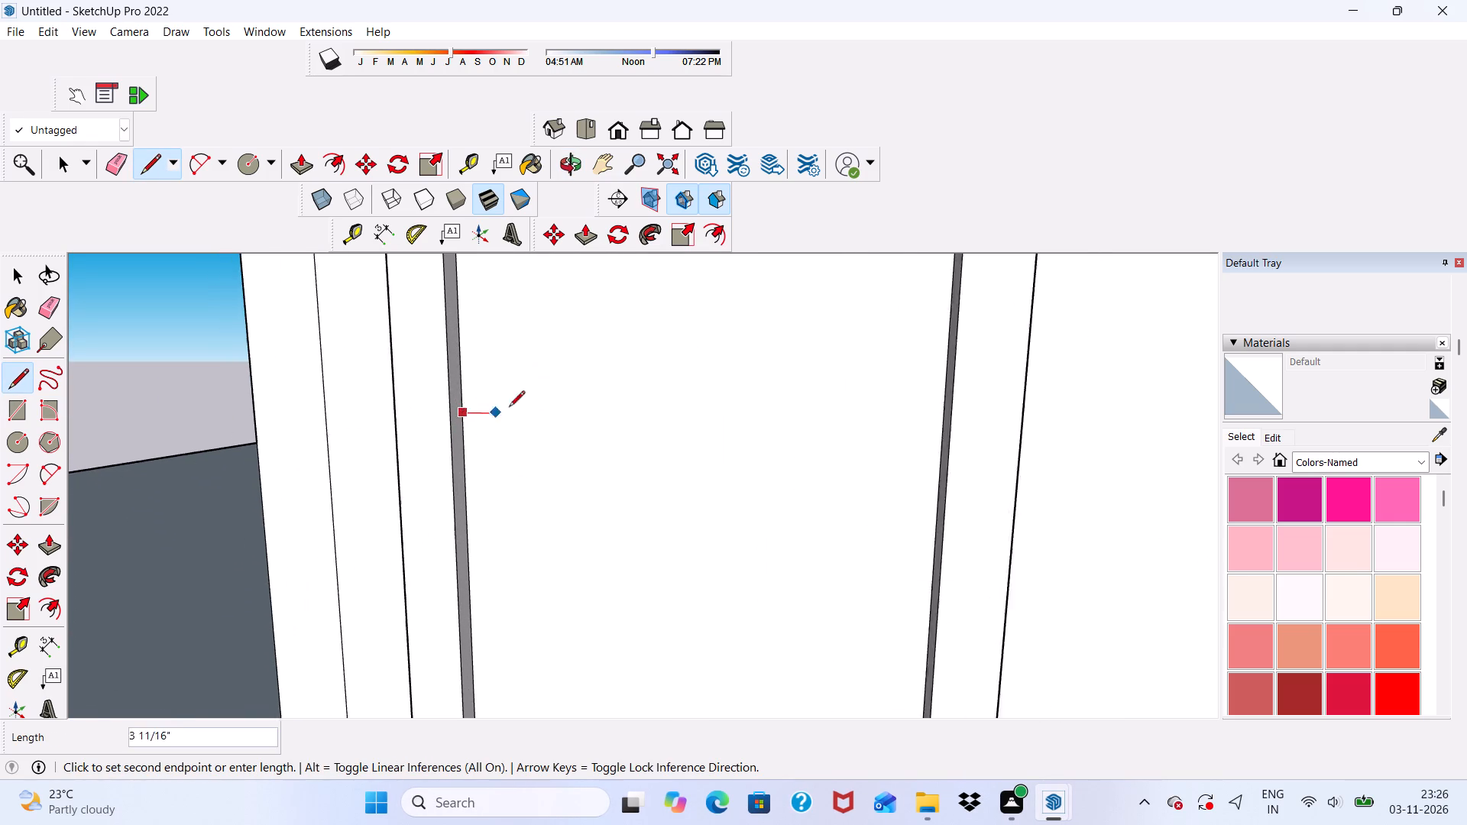
{"action": "scroll", "coordinate": [509, 408], "scroll_direction": "down", "scroll_amount": 11}
{"action": "middle_click", "coordinate": [778, 318]}
{"action": "scroll", "coordinate": [779, 318], "scroll_direction": "up", "scroll_amount": 1}
{"action": "scroll", "coordinate": [769, 367], "scroll_direction": "down", "scroll_amount": 6}
{"action": "scroll", "coordinate": [763, 278], "scroll_direction": "up", "scroll_amount": 5}
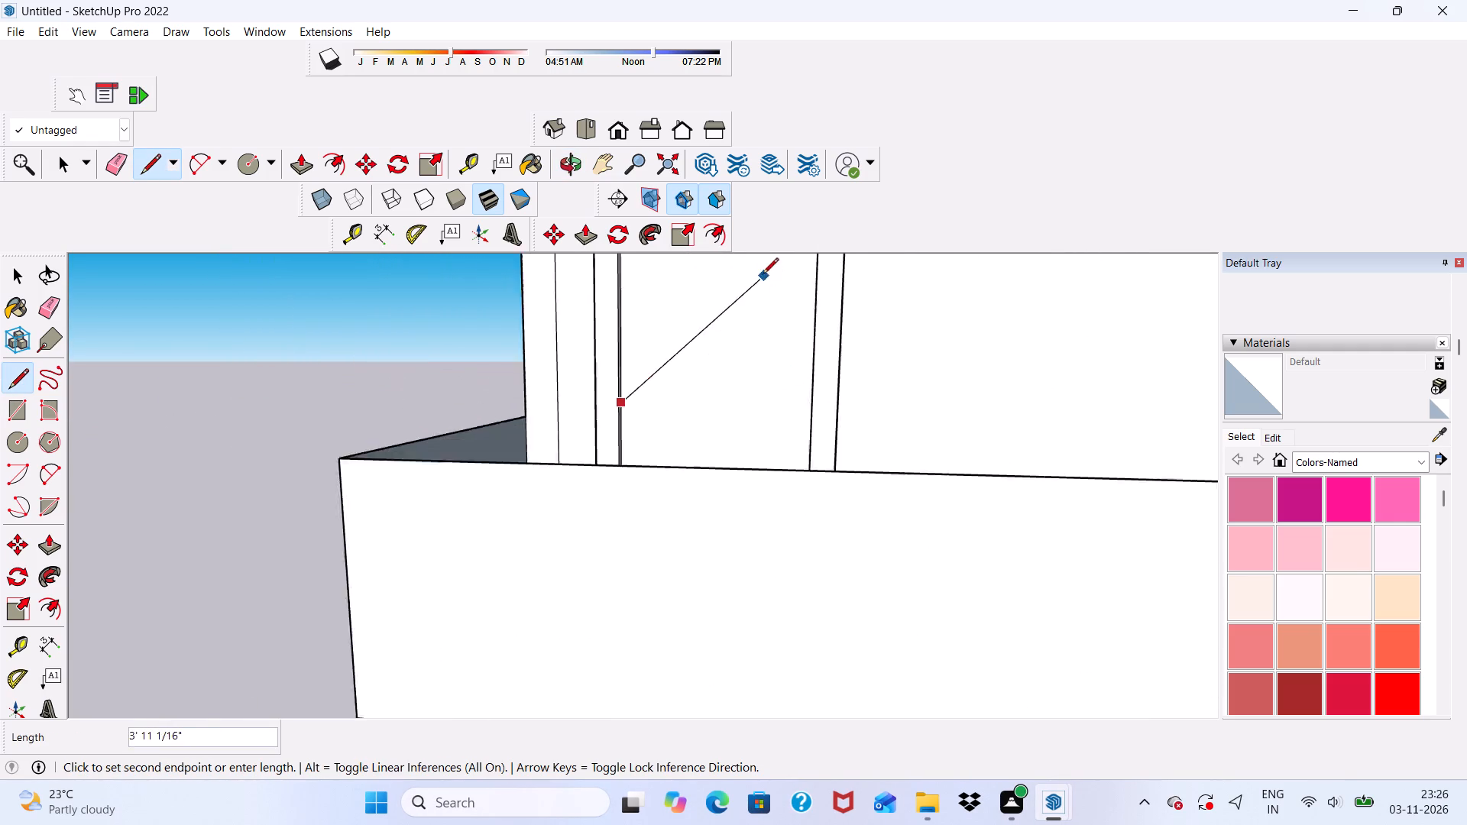
{"action": "scroll", "coordinate": [763, 275], "scroll_direction": "up", "scroll_amount": 7}
{"action": "scroll", "coordinate": [810, 287], "scroll_direction": "down", "scroll_amount": 5}
{"action": "middle_click_drag", "start_coordinate": [811, 347], "coordinate": [875, 292]}
{"action": "scroll", "coordinate": [812, 273], "scroll_direction": "up", "scroll_amount": 7}
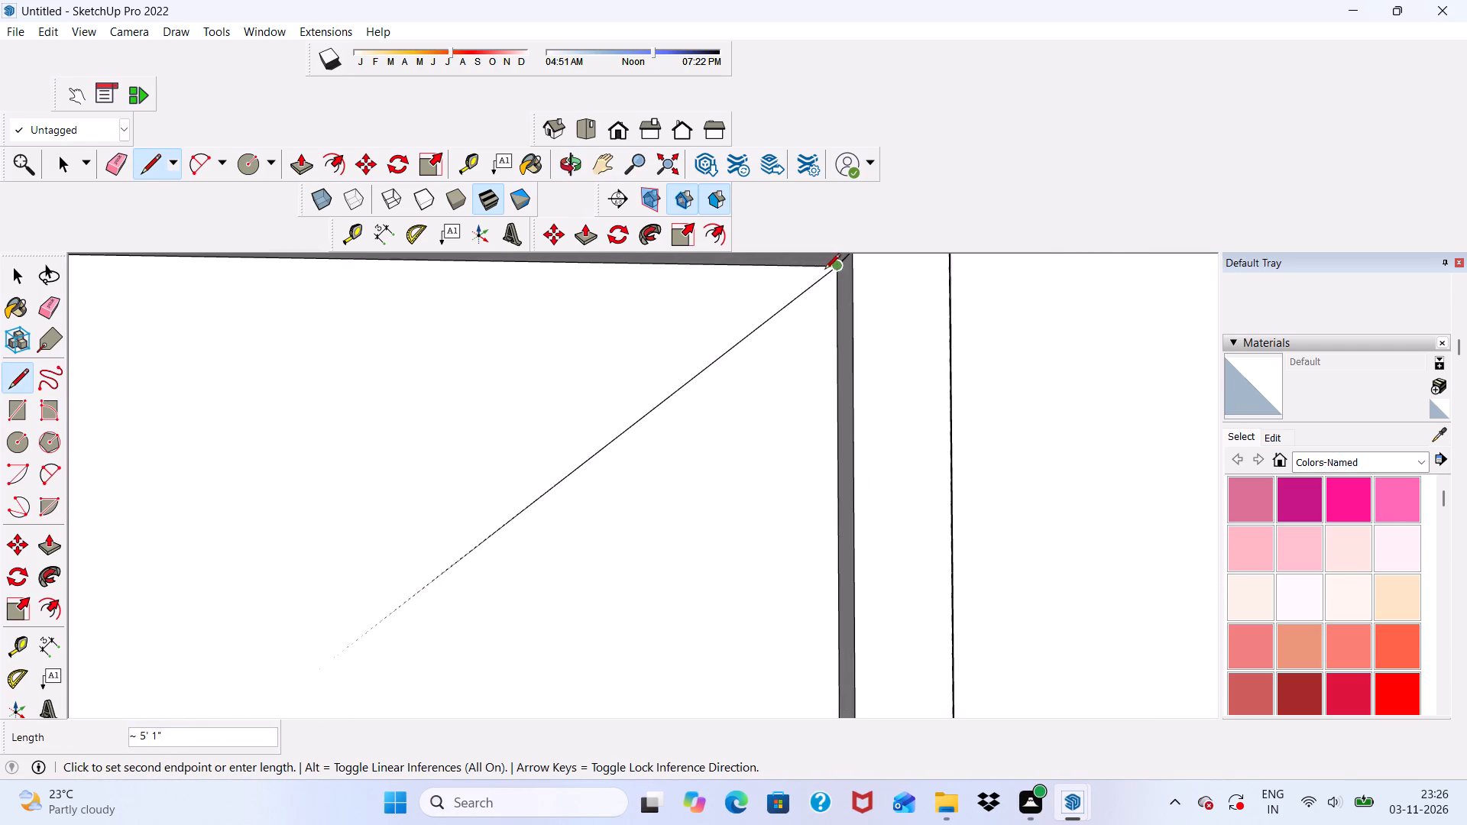
{"action": "scroll", "coordinate": [824, 270], "scroll_direction": "up", "scroll_amount": 13}
{"action": "left_click", "coordinate": [847, 266]}
Copy the door's diagonal line 2 1/16" downward to outline a narrow diagonal strip.
{"action": "scroll", "coordinate": [824, 268], "scroll_direction": "down", "scroll_amount": 6}
{"action": "scroll", "coordinate": [656, 310], "scroll_direction": "down", "scroll_amount": 5}
{"action": "scroll", "coordinate": [593, 362], "scroll_direction": "down", "scroll_amount": 10}
{"action": "middle_click_drag", "start_coordinate": [607, 360], "coordinate": [556, 425]}
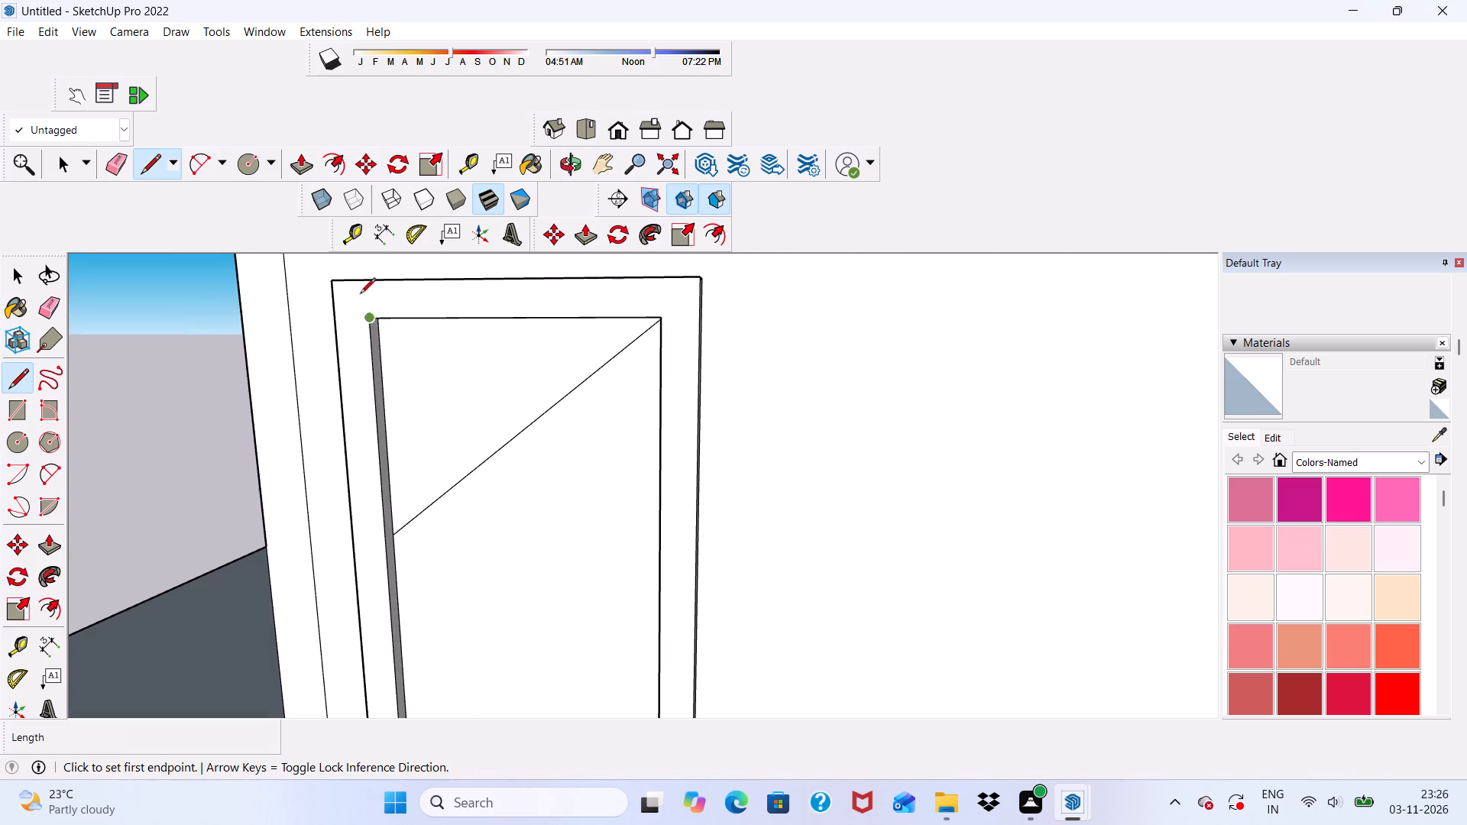
{"action": "left_click", "coordinate": [376, 160]}
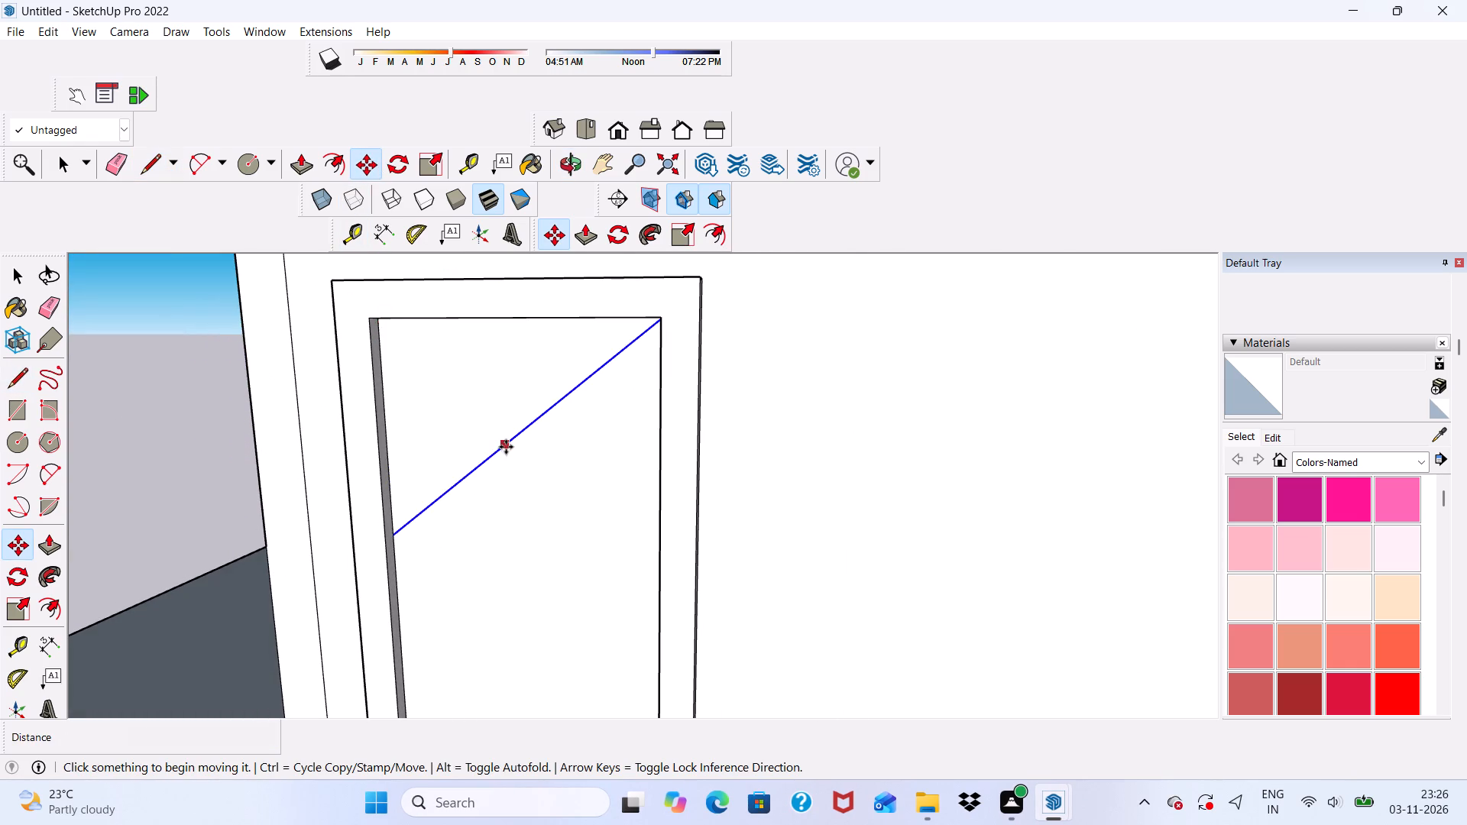
{"action": "left_click", "coordinate": [506, 445]}
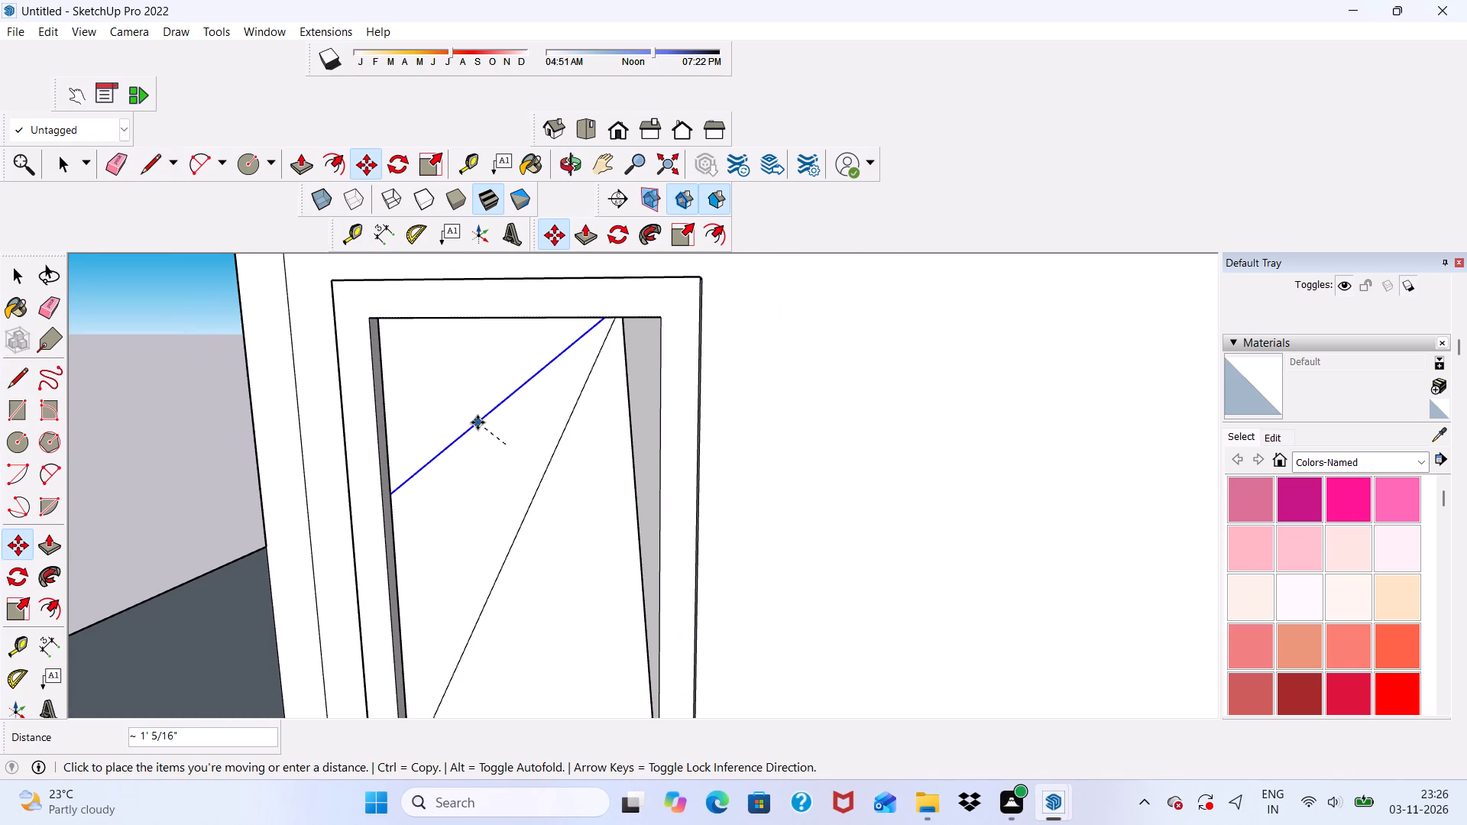
{"action": "scroll", "coordinate": [518, 477], "scroll_direction": "up", "scroll_amount": 4}
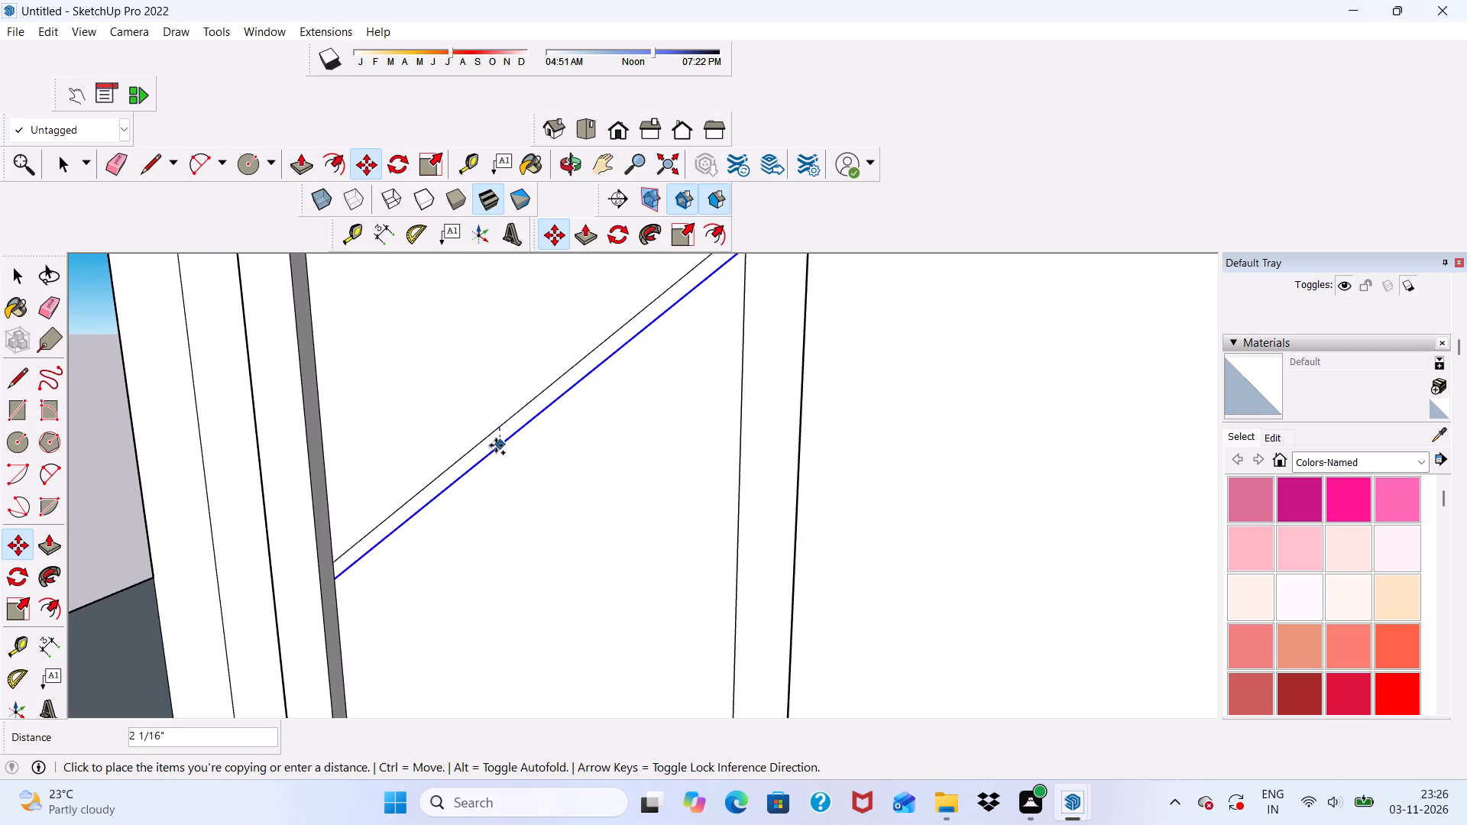
{"action": "scroll", "coordinate": [496, 445], "scroll_direction": "down", "scroll_amount": 2}
{"action": "left_click", "coordinate": [496, 445]}
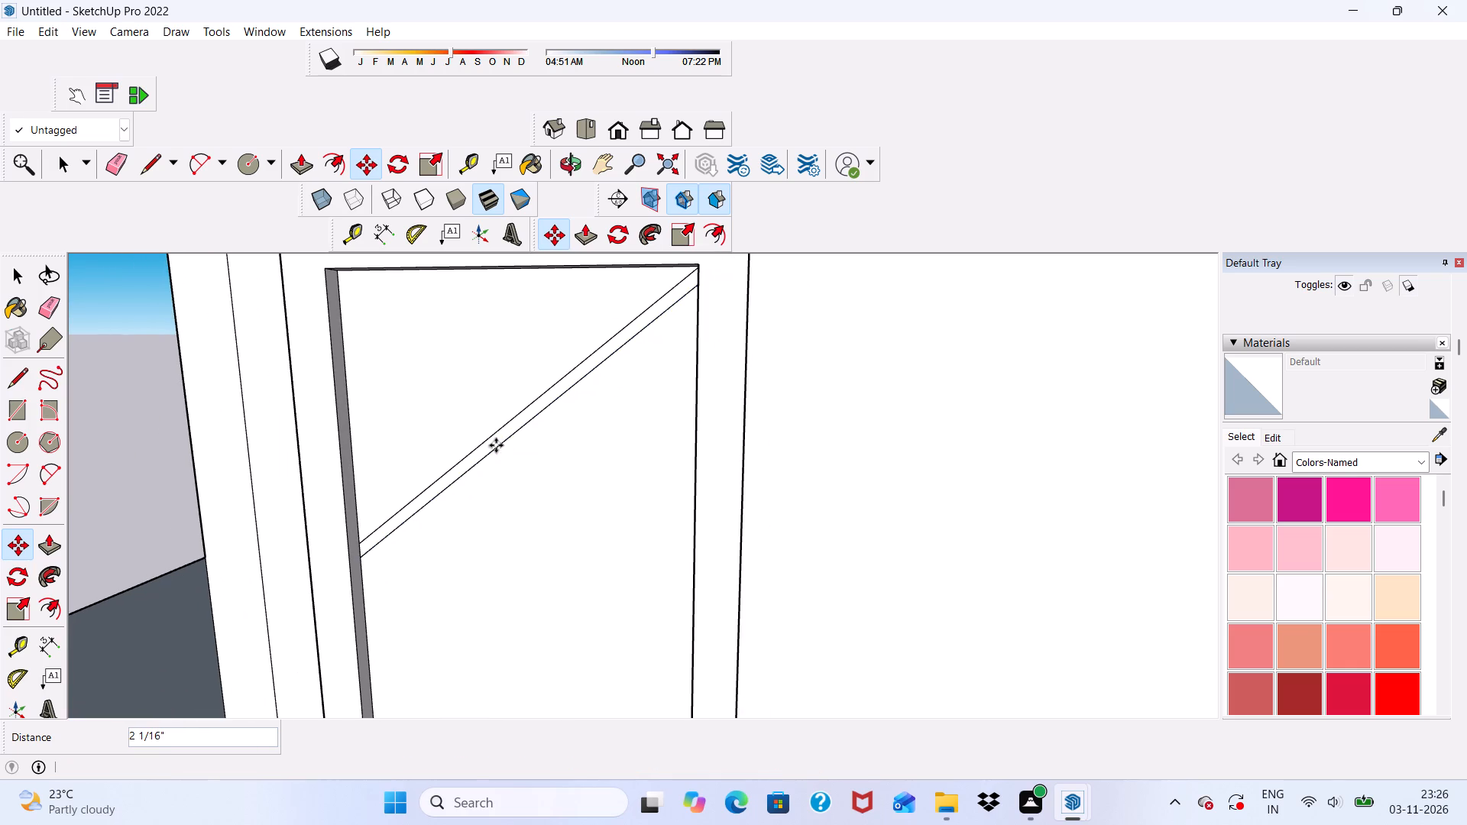
Draw a line about 2' 6 1/2" long from the door's upper-left inner corner down to the diagonal strip's upper edge.
{"action": "scroll", "coordinate": [497, 445], "scroll_direction": "down", "scroll_amount": 6}
{"action": "middle_click_drag", "start_coordinate": [591, 435], "coordinate": [656, 438]}
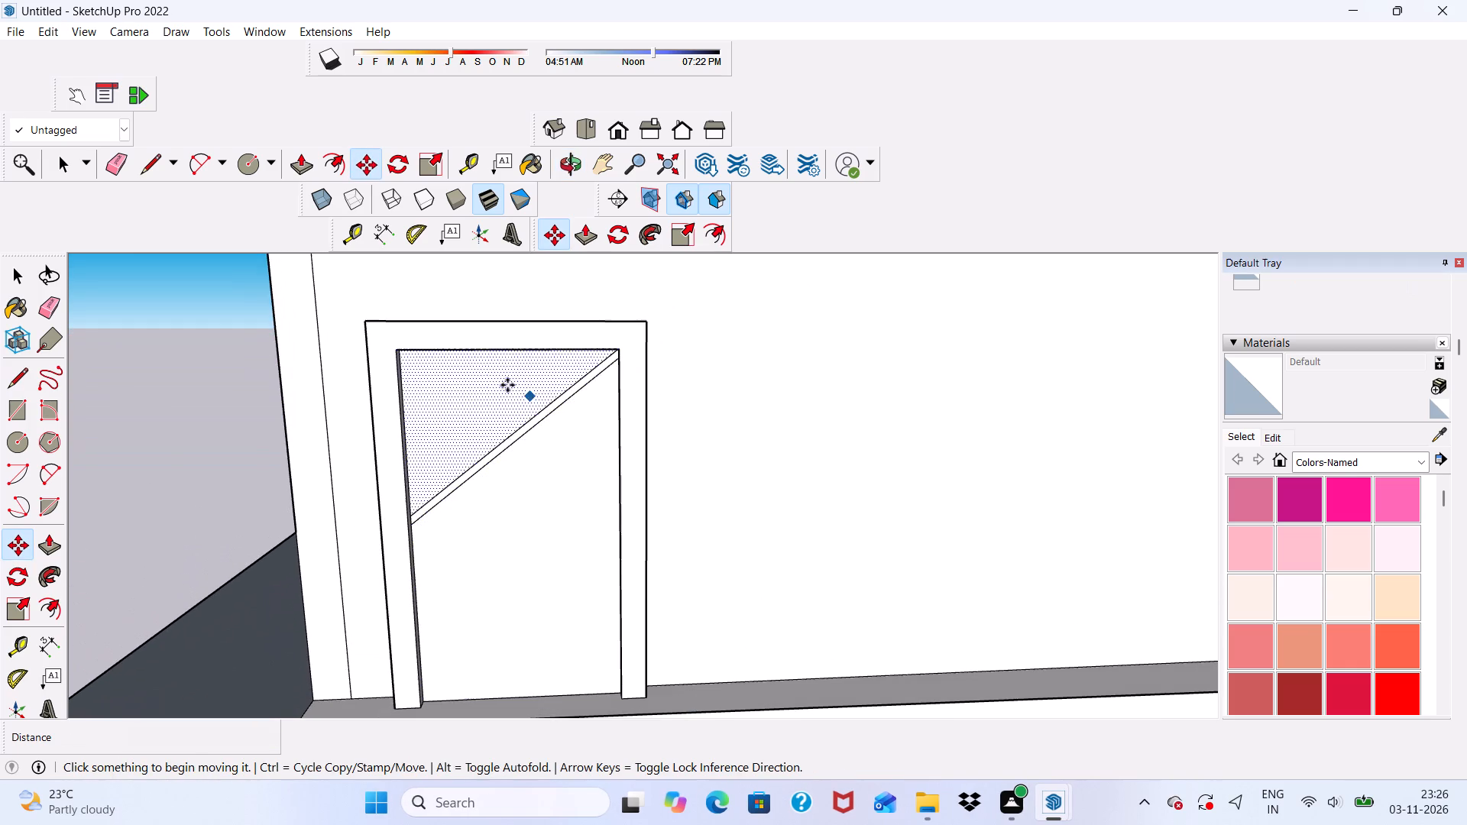
{"action": "left_click", "coordinate": [165, 157]}
{"action": "middle_click_drag", "start_coordinate": [511, 398], "coordinate": [442, 378]}
{"action": "scroll", "coordinate": [443, 355], "scroll_direction": "up", "scroll_amount": 10}
{"action": "middle_click_drag", "start_coordinate": [429, 361], "coordinate": [428, 309]}
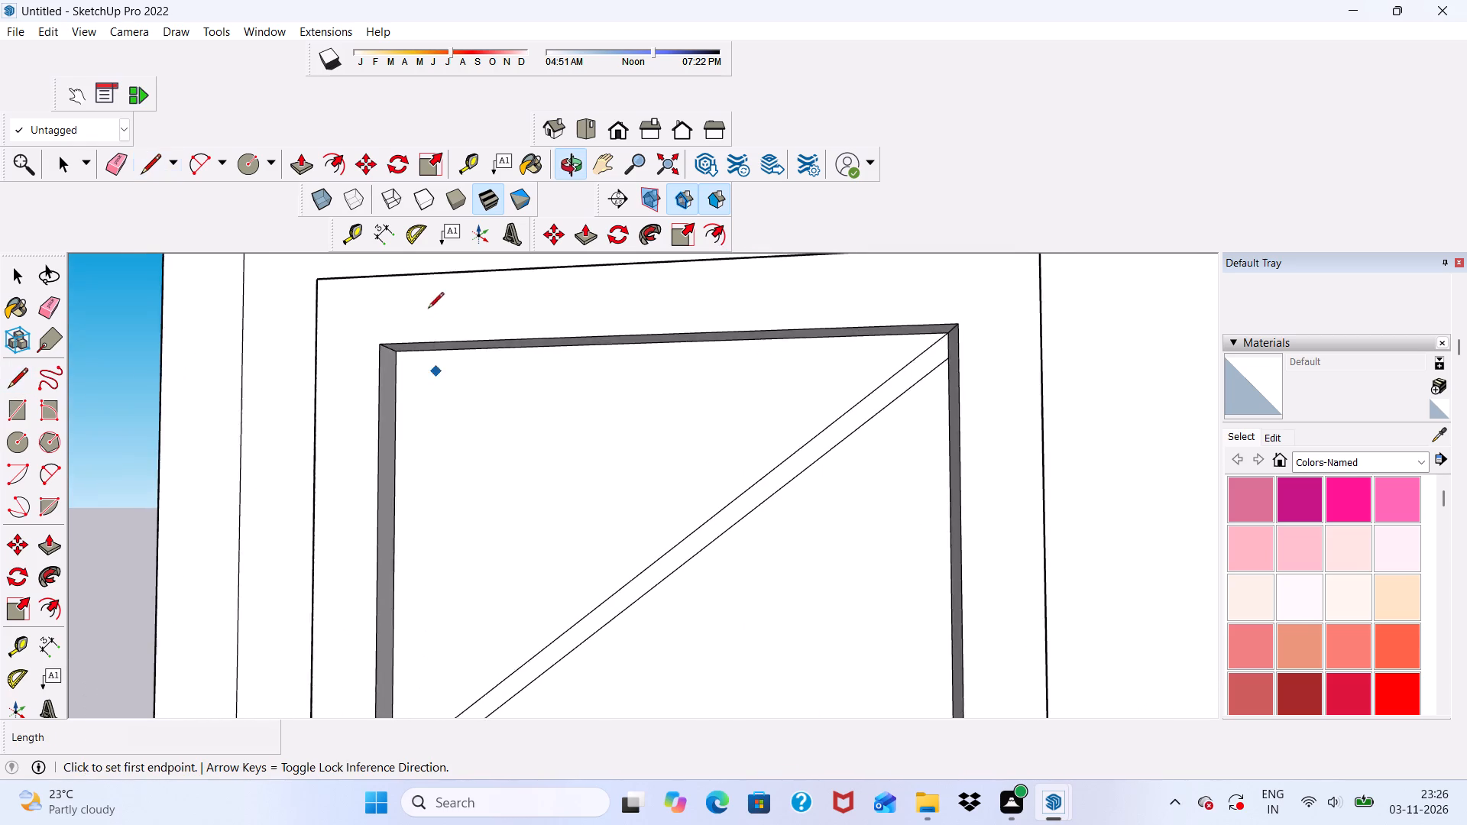
{"action": "scroll", "coordinate": [416, 323], "scroll_direction": "up", "scroll_amount": 8}
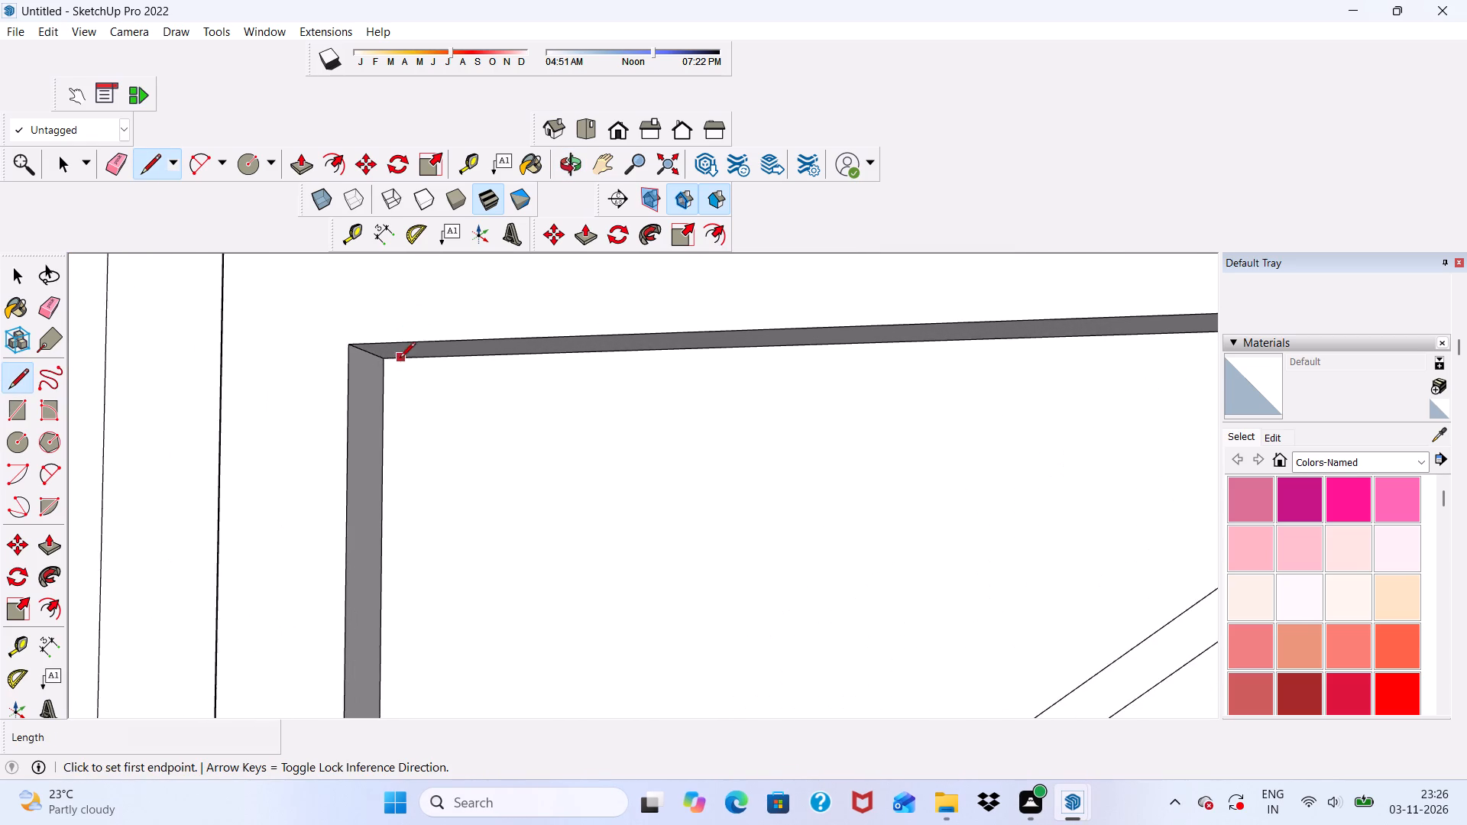
{"action": "scroll", "coordinate": [389, 361], "scroll_direction": "up", "scroll_amount": 3}
{"action": "left_click", "coordinate": [378, 362]}
{"action": "scroll", "coordinate": [411, 383], "scroll_direction": "down", "scroll_amount": 10}
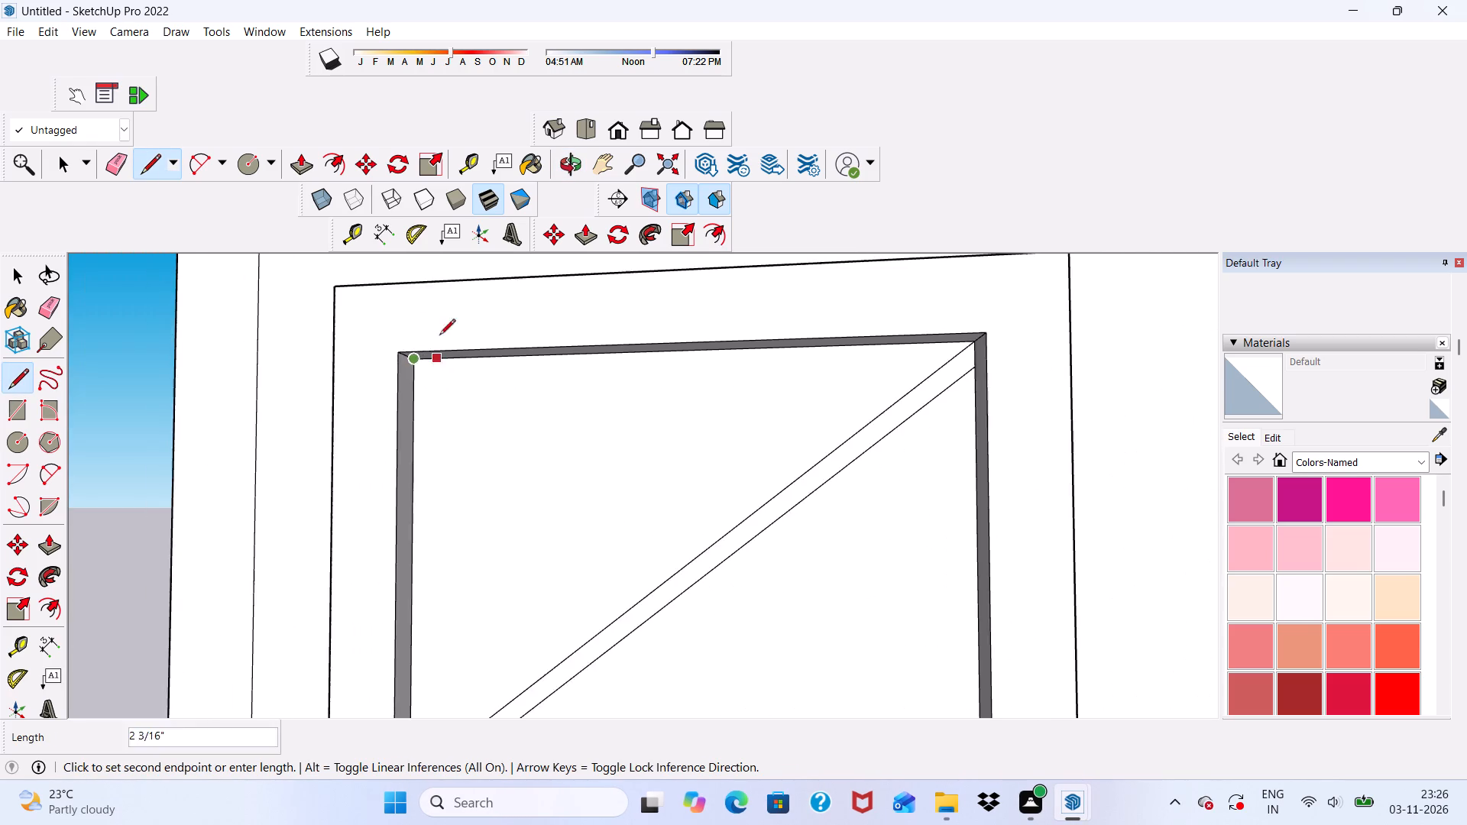
{"action": "scroll", "coordinate": [439, 336], "scroll_direction": "down", "scroll_amount": 10}
{"action": "scroll", "coordinate": [479, 424], "scroll_direction": "up", "scroll_amount": 5}
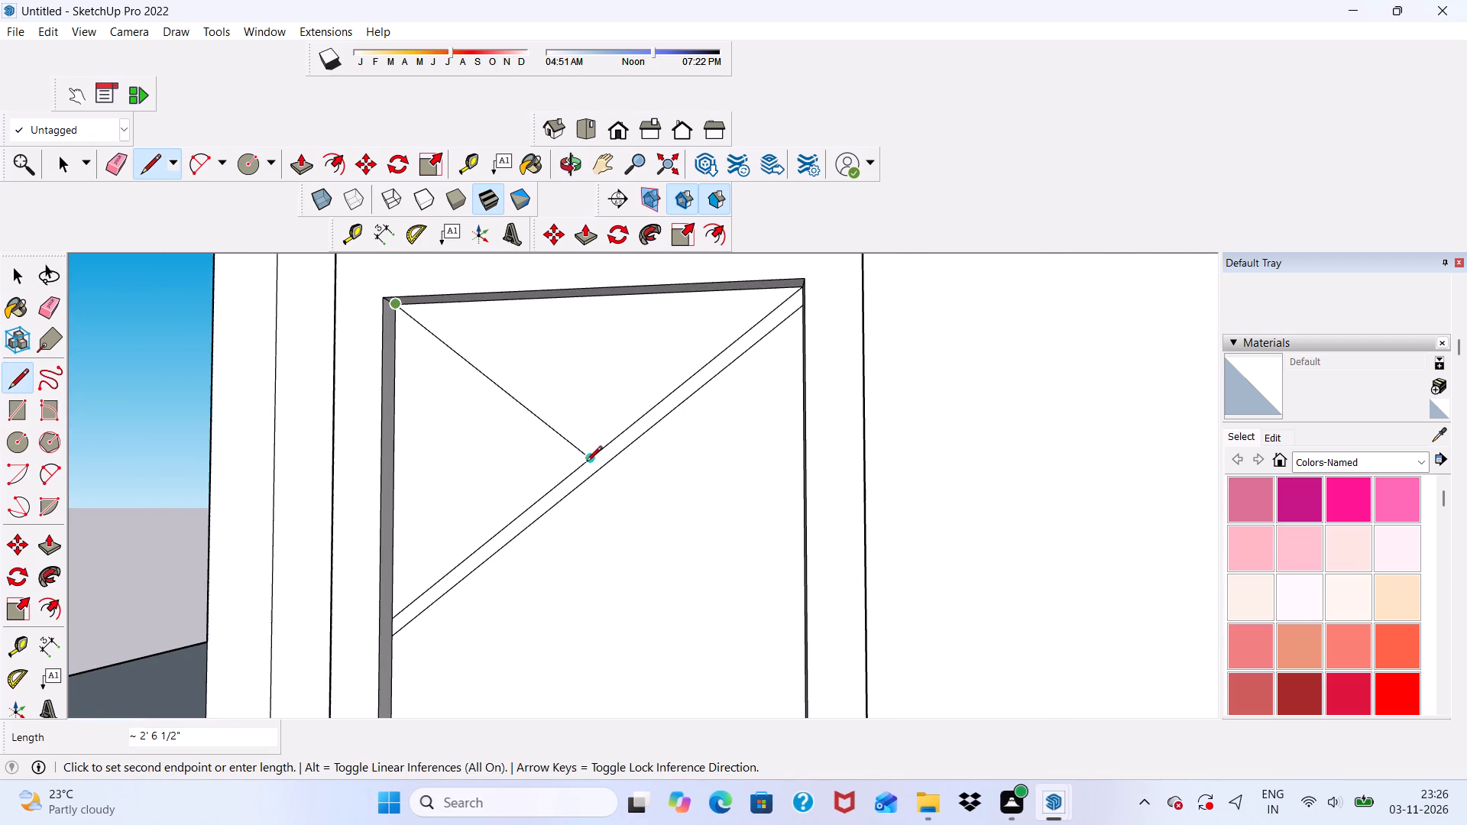
{"action": "left_click", "coordinate": [588, 461]}
Copy the shorter diagonal line about 1 9/16" down to outline a second strip meeting the long one.
{"action": "left_click", "coordinate": [361, 156]}
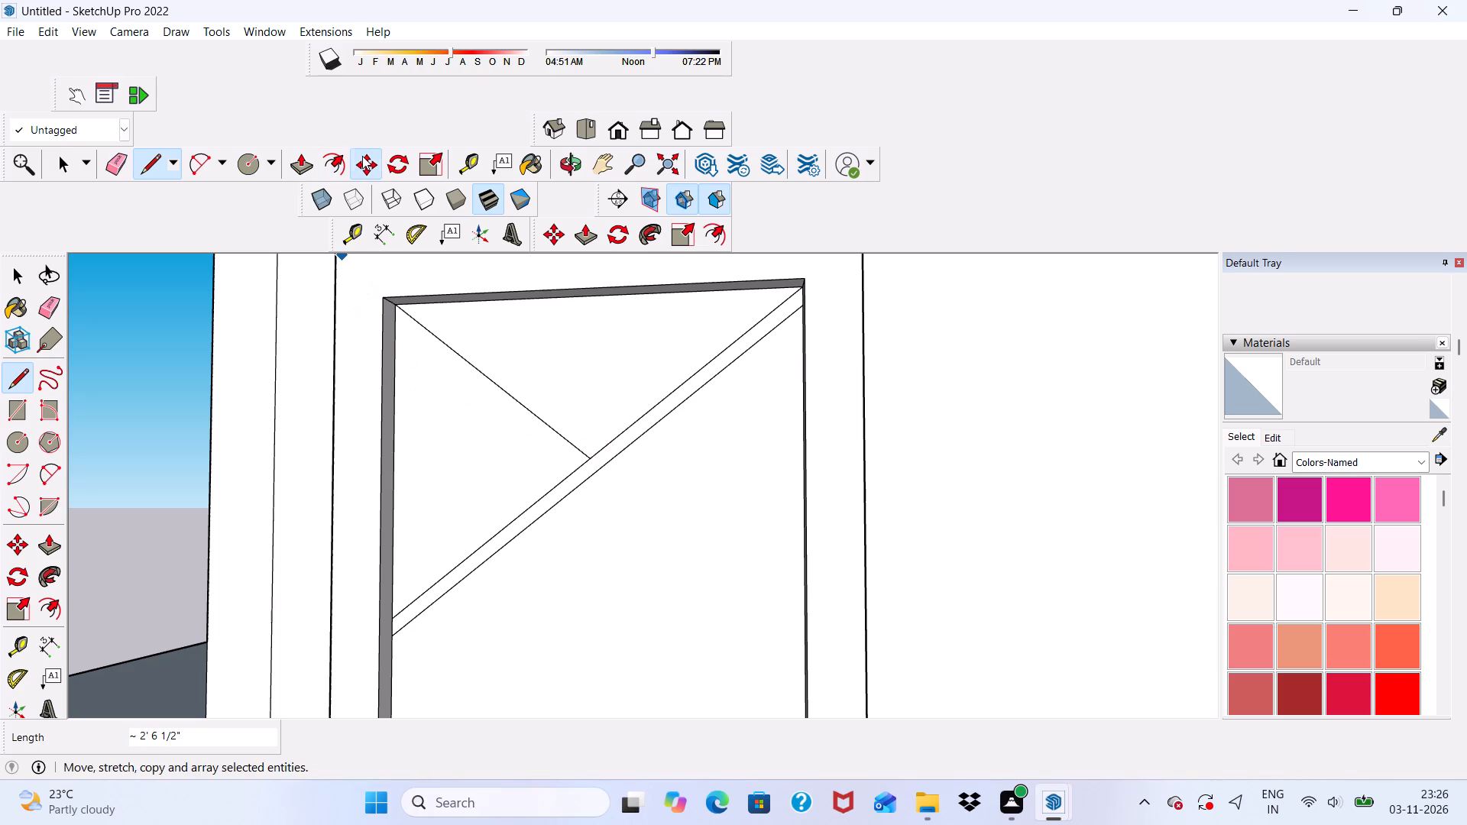
{"action": "left_click", "coordinate": [488, 380]}
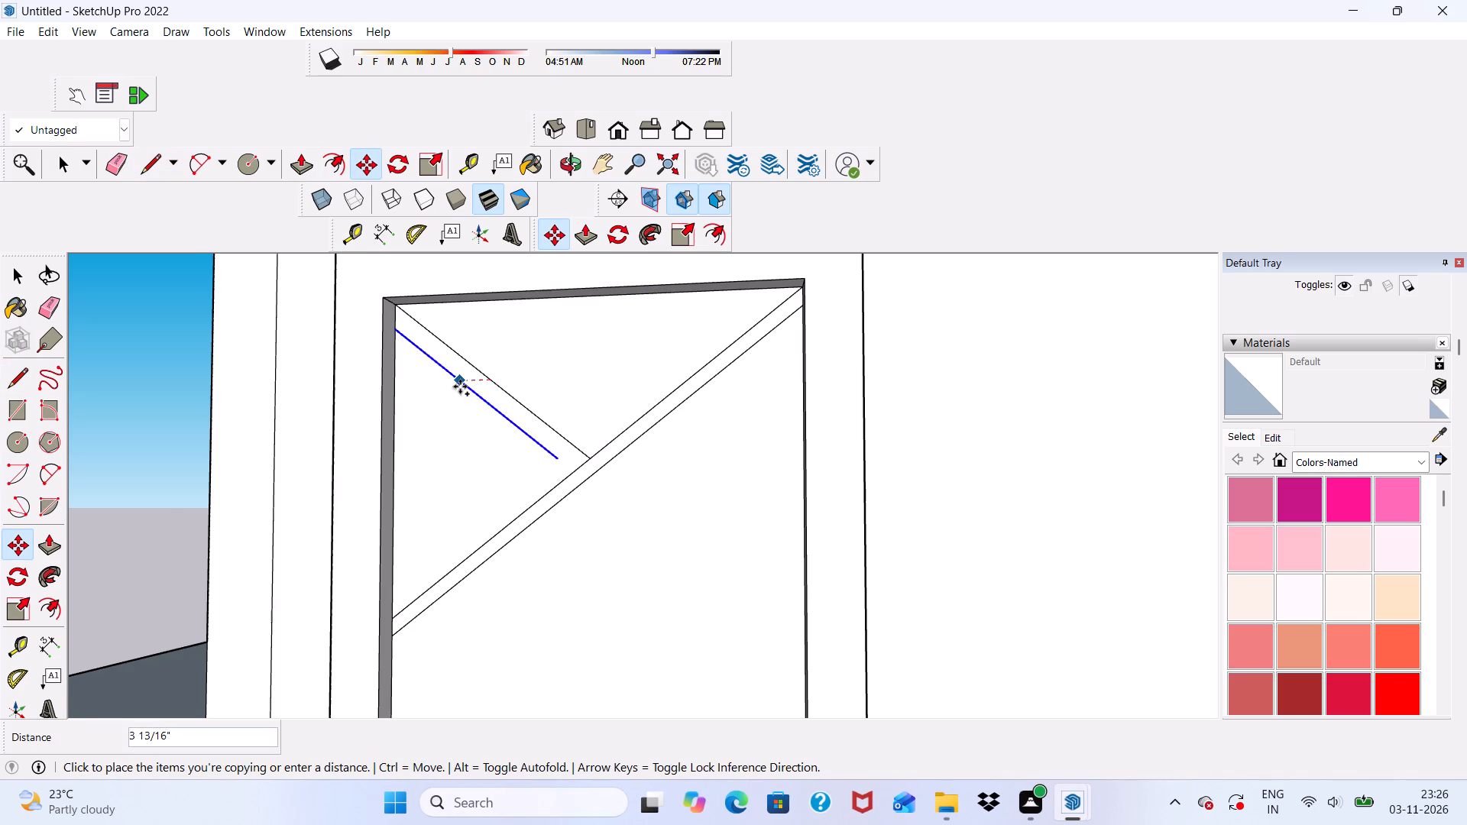
{"action": "scroll", "coordinate": [460, 387], "scroll_direction": "up", "scroll_amount": 2}
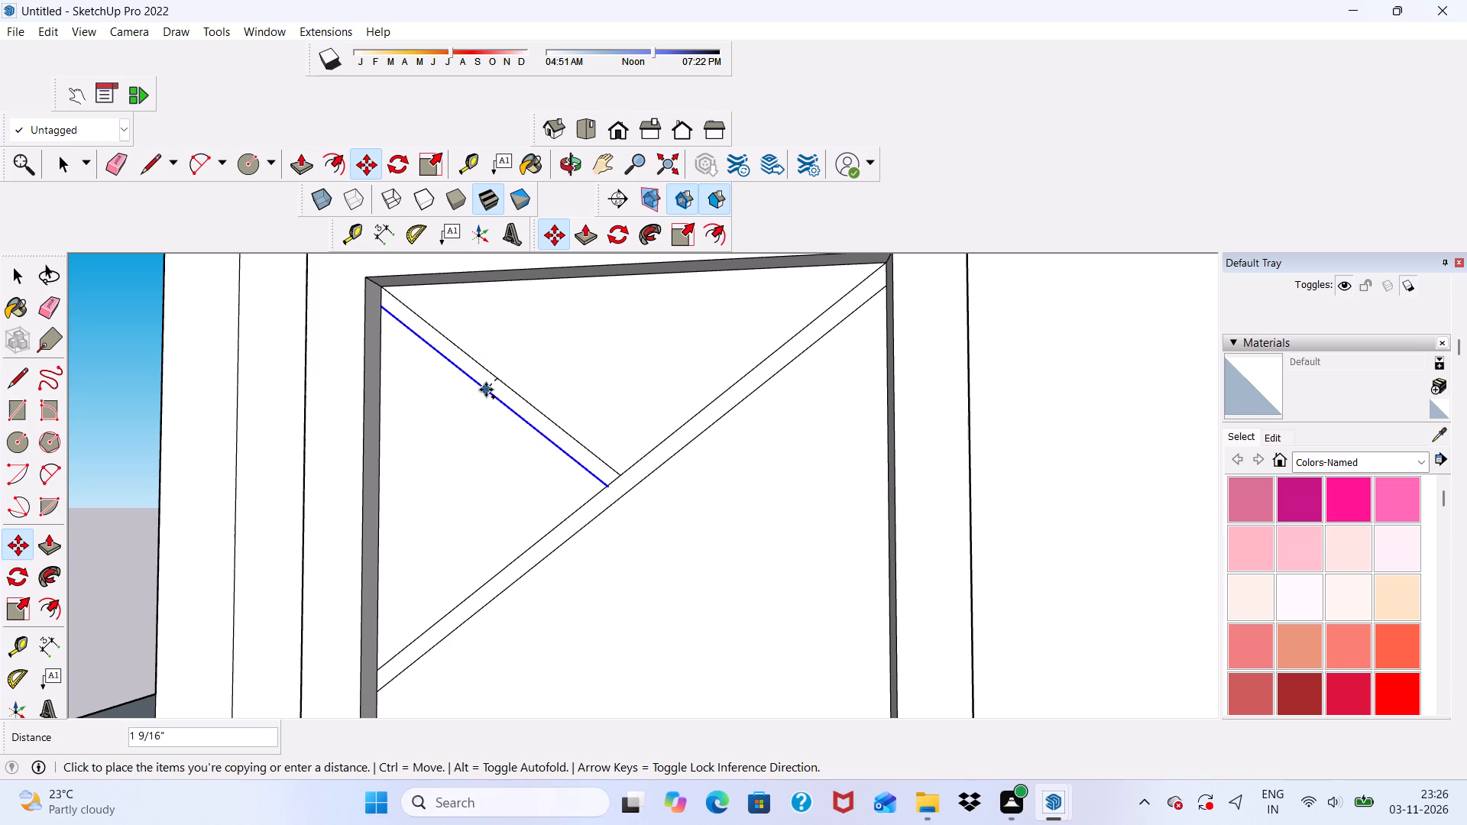
{"action": "left_click", "coordinate": [486, 390]}
{"action": "left_click", "coordinate": [486, 390]}
Erase the copied line's short overhang that crosses into the long diagonal strip.
{"action": "scroll", "coordinate": [463, 375], "scroll_direction": "down", "scroll_amount": 5}
{"action": "scroll", "coordinate": [486, 418], "scroll_direction": "up", "scroll_amount": 6}
{"action": "scroll", "coordinate": [711, 539], "scroll_direction": "up", "scroll_amount": 5}
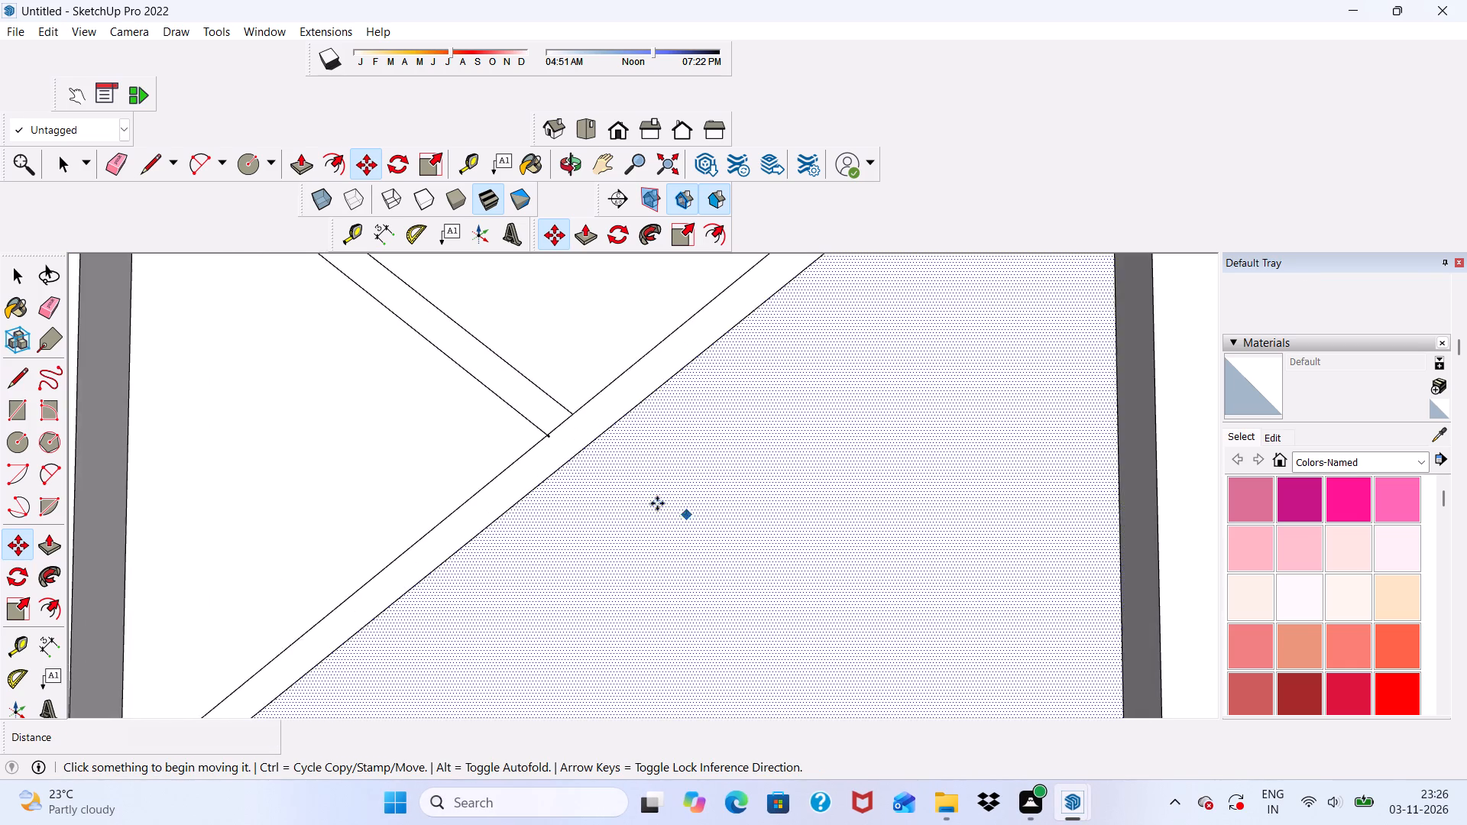
{"action": "scroll", "coordinate": [569, 497], "scroll_direction": "up", "scroll_amount": 12}
{"action": "scroll", "coordinate": [542, 387], "scroll_direction": "down", "scroll_amount": 1}
{"action": "scroll", "coordinate": [542, 389], "scroll_direction": "up", "scroll_amount": 6}
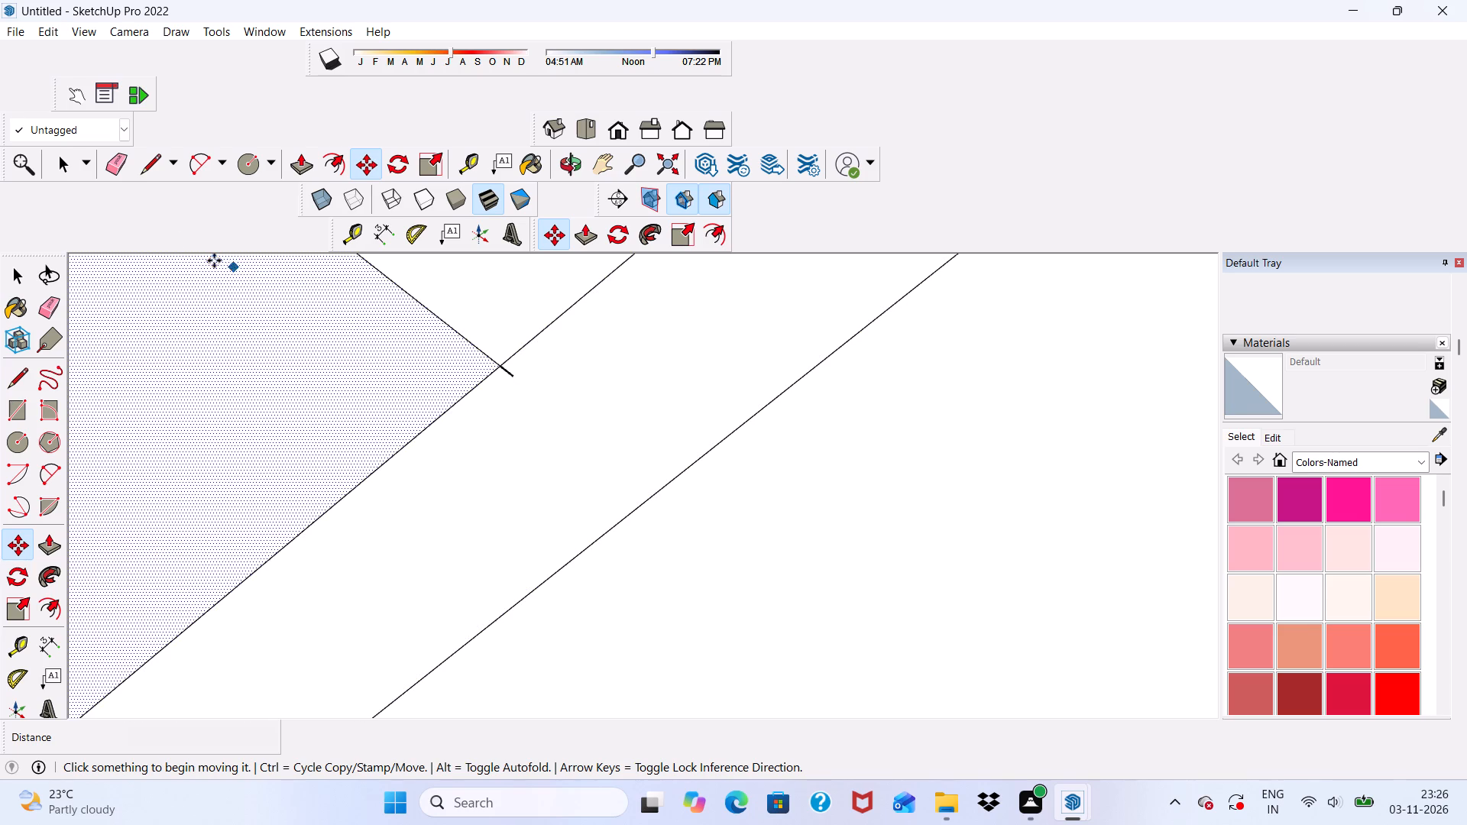
{"action": "left_click", "coordinate": [119, 157]}
{"action": "scroll", "coordinate": [572, 382], "scroll_direction": "up", "scroll_amount": 9}
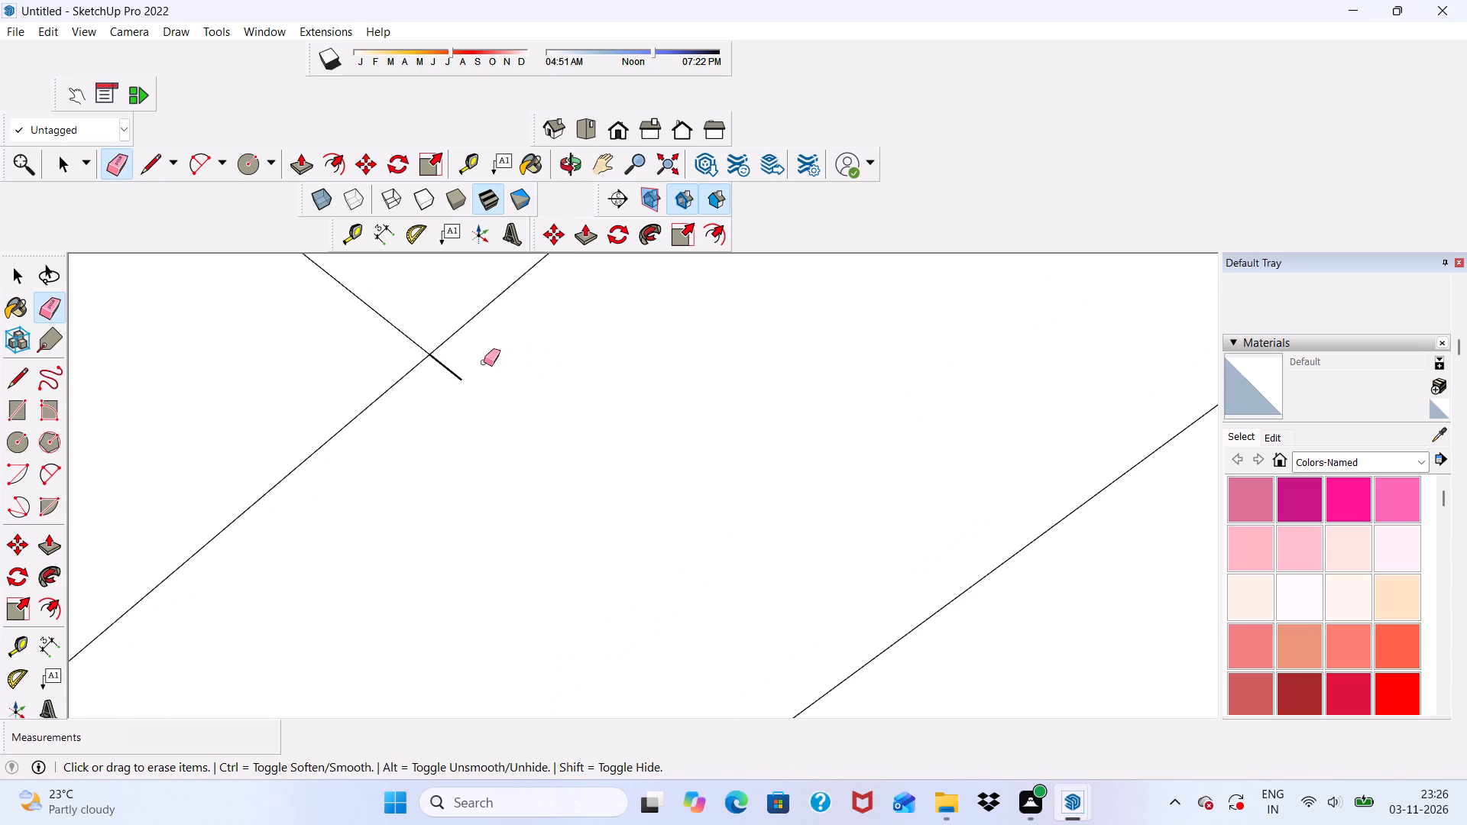
{"action": "left_click_drag", "start_coordinate": [449, 365], "coordinate": [445, 383]}
Draw a diagonal line from the long strip's lower end at the left frame to the door's lower-right inner corner.
{"action": "scroll", "coordinate": [450, 371], "scroll_direction": "down", "scroll_amount": 20}
{"action": "scroll", "coordinate": [450, 371], "scroll_direction": "down", "scroll_amount": 1}
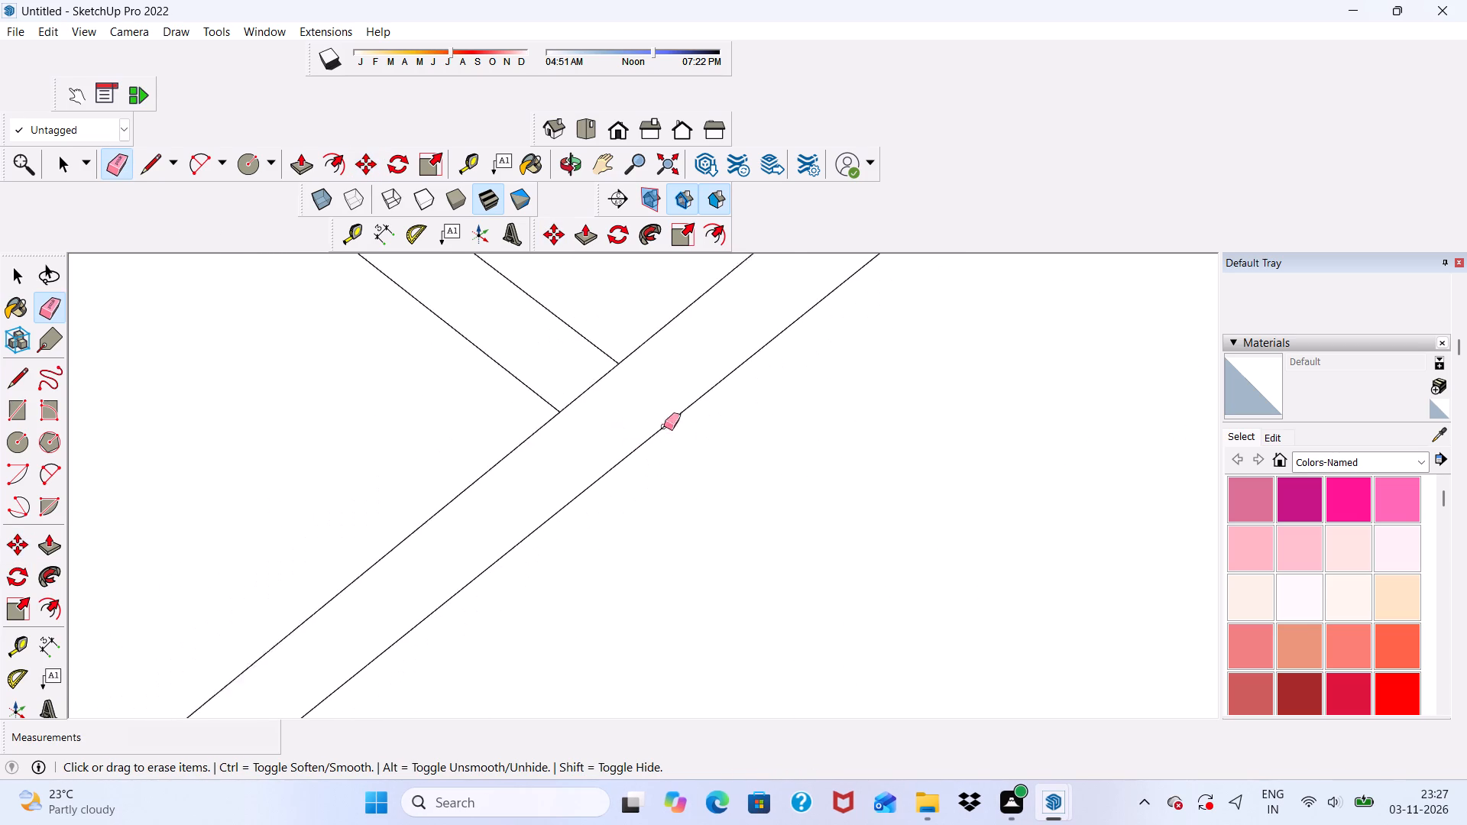
{"action": "scroll", "coordinate": [664, 426], "scroll_direction": "down", "scroll_amount": 20}
{"action": "middle_click_drag", "start_coordinate": [709, 474], "coordinate": [696, 477]}
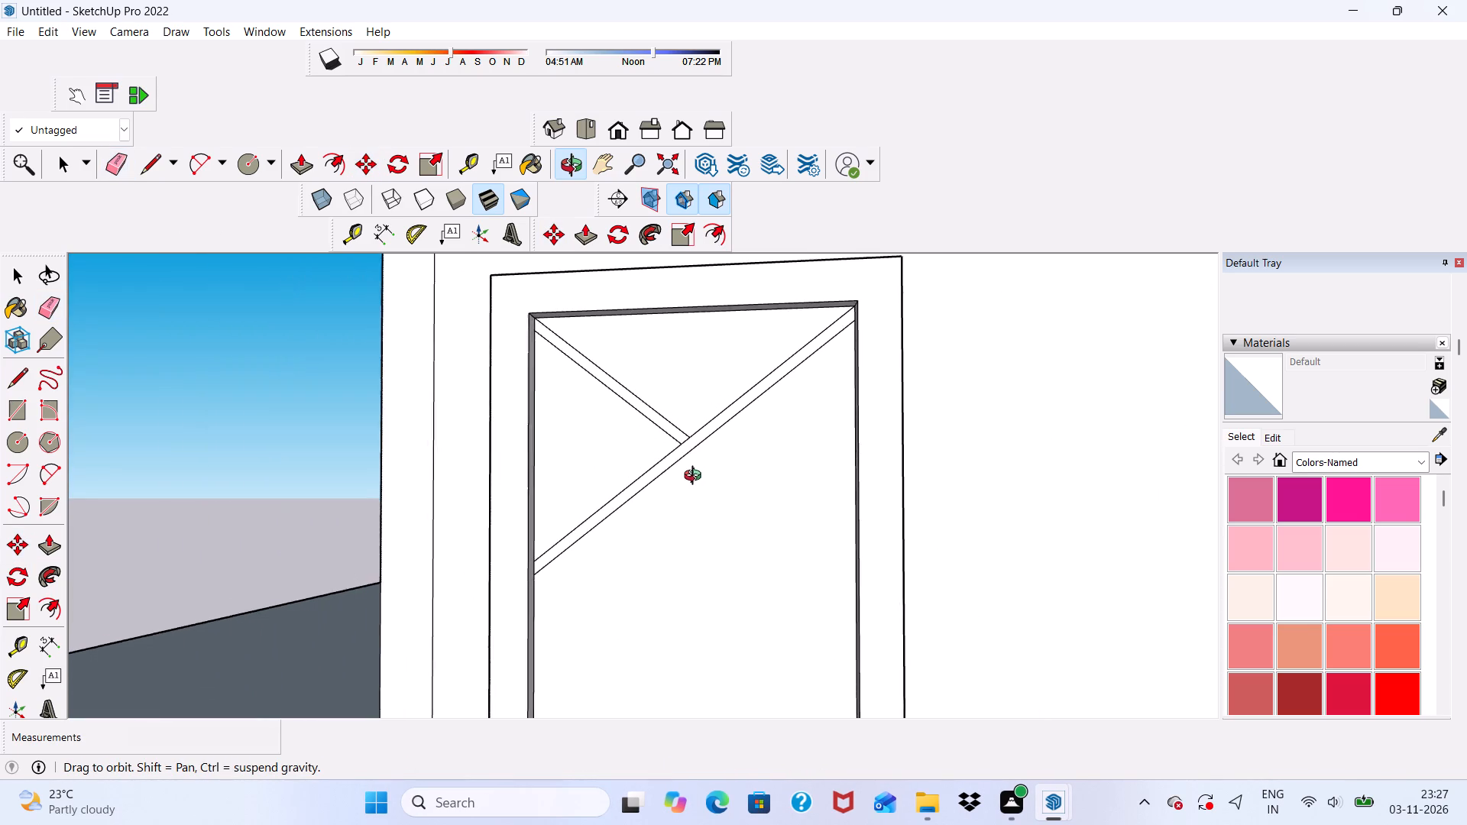
{"action": "middle_click_drag", "start_coordinate": [696, 477], "coordinate": [708, 496]}
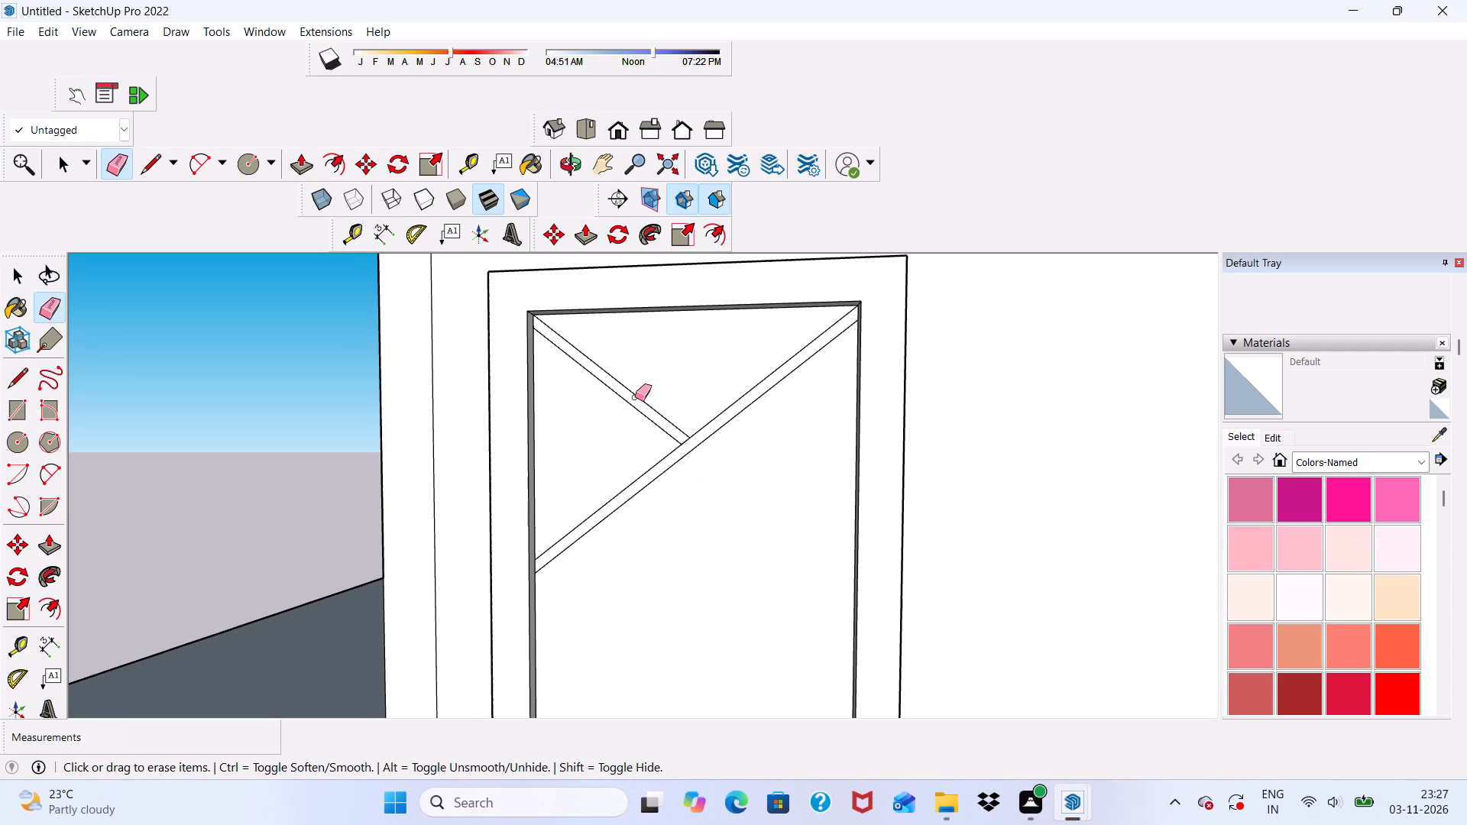
{"action": "scroll", "coordinate": [715, 346], "scroll_direction": "down", "scroll_amount": 2}
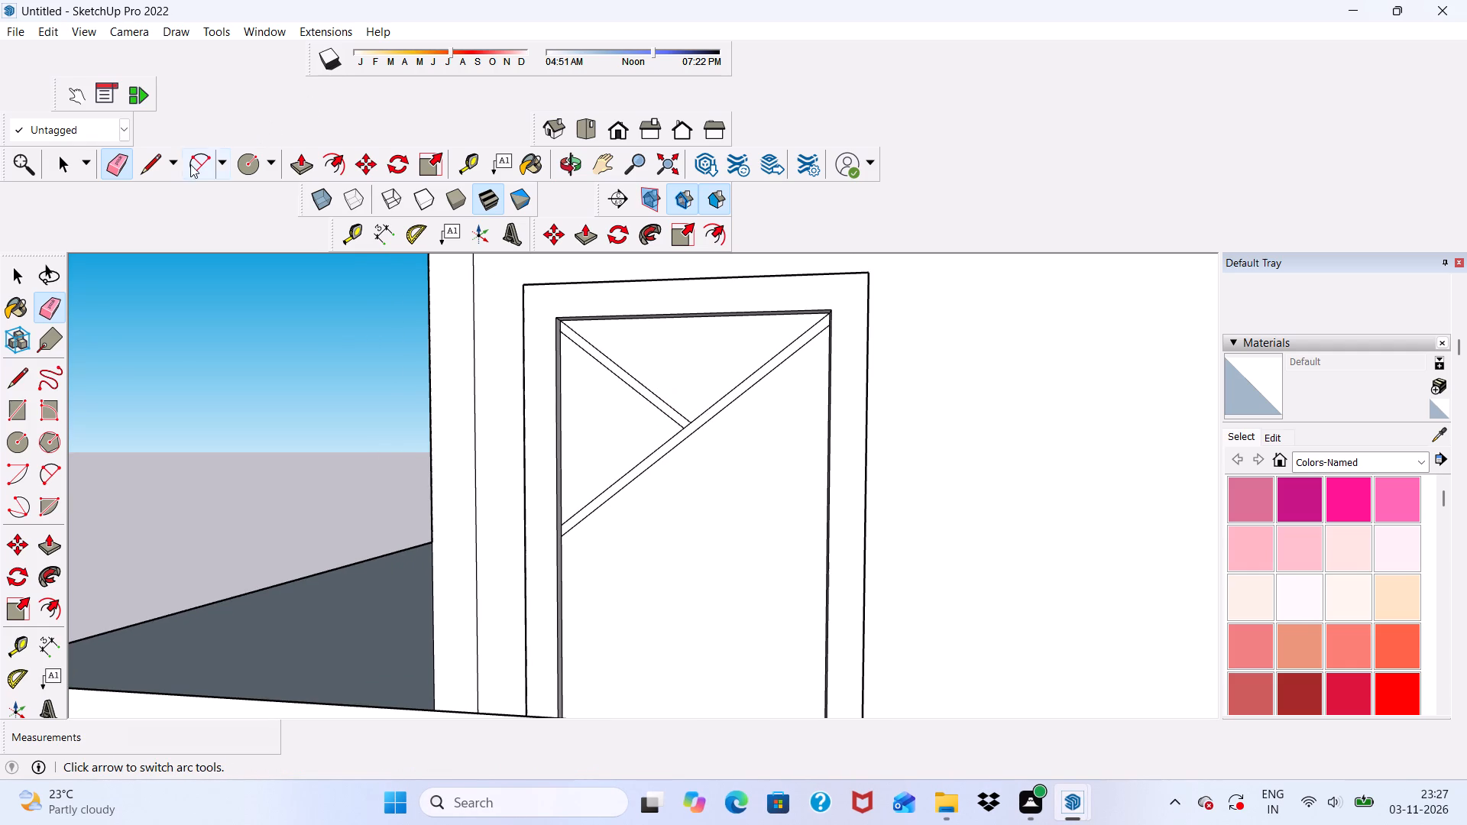
{"action": "left_click", "coordinate": [157, 160]}
{"action": "scroll", "coordinate": [400, 270], "scroll_direction": "down", "scroll_amount": 5}
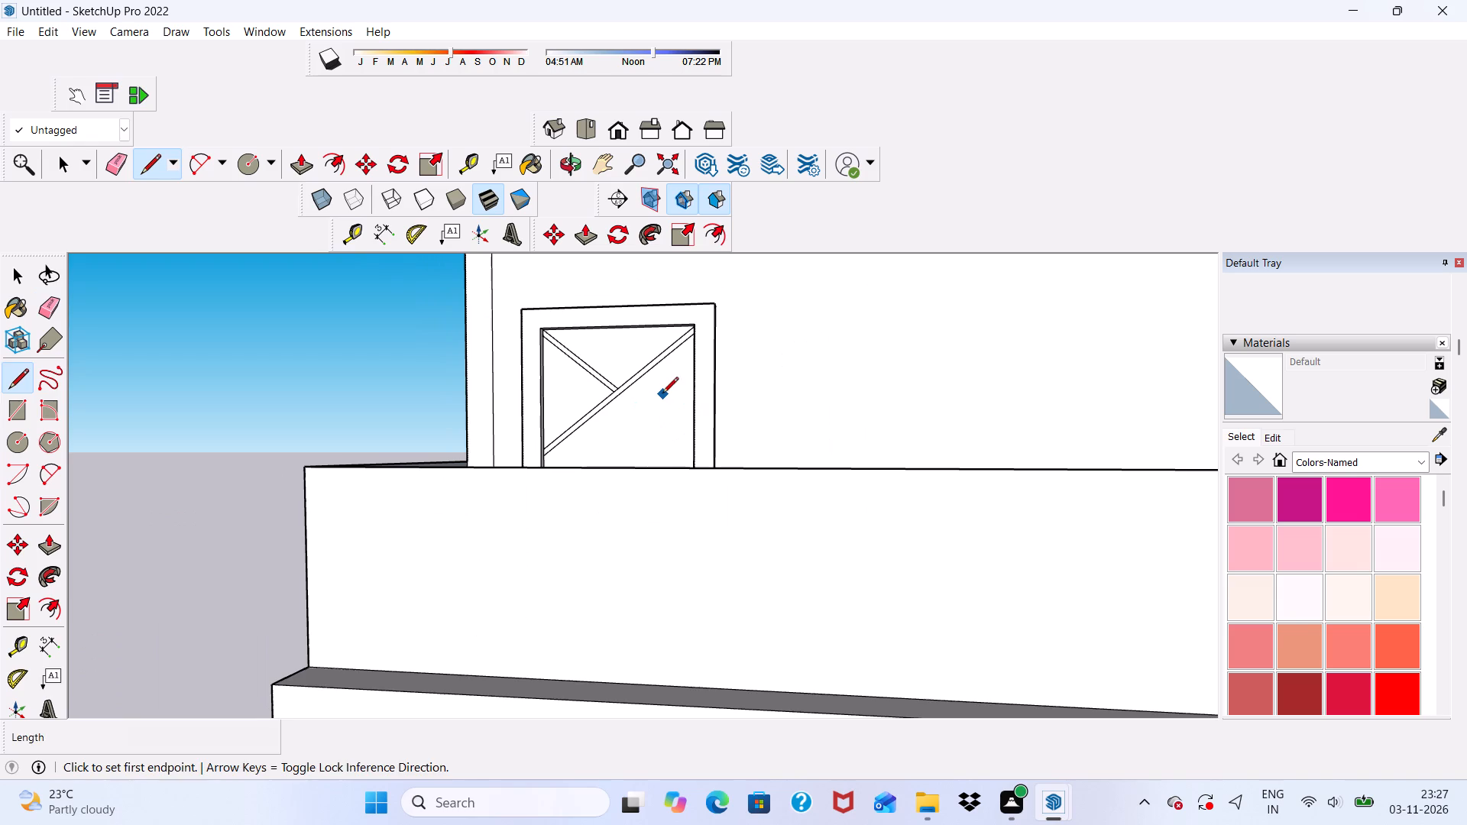
{"action": "middle_click_drag", "start_coordinate": [662, 394], "coordinate": [661, 439]}
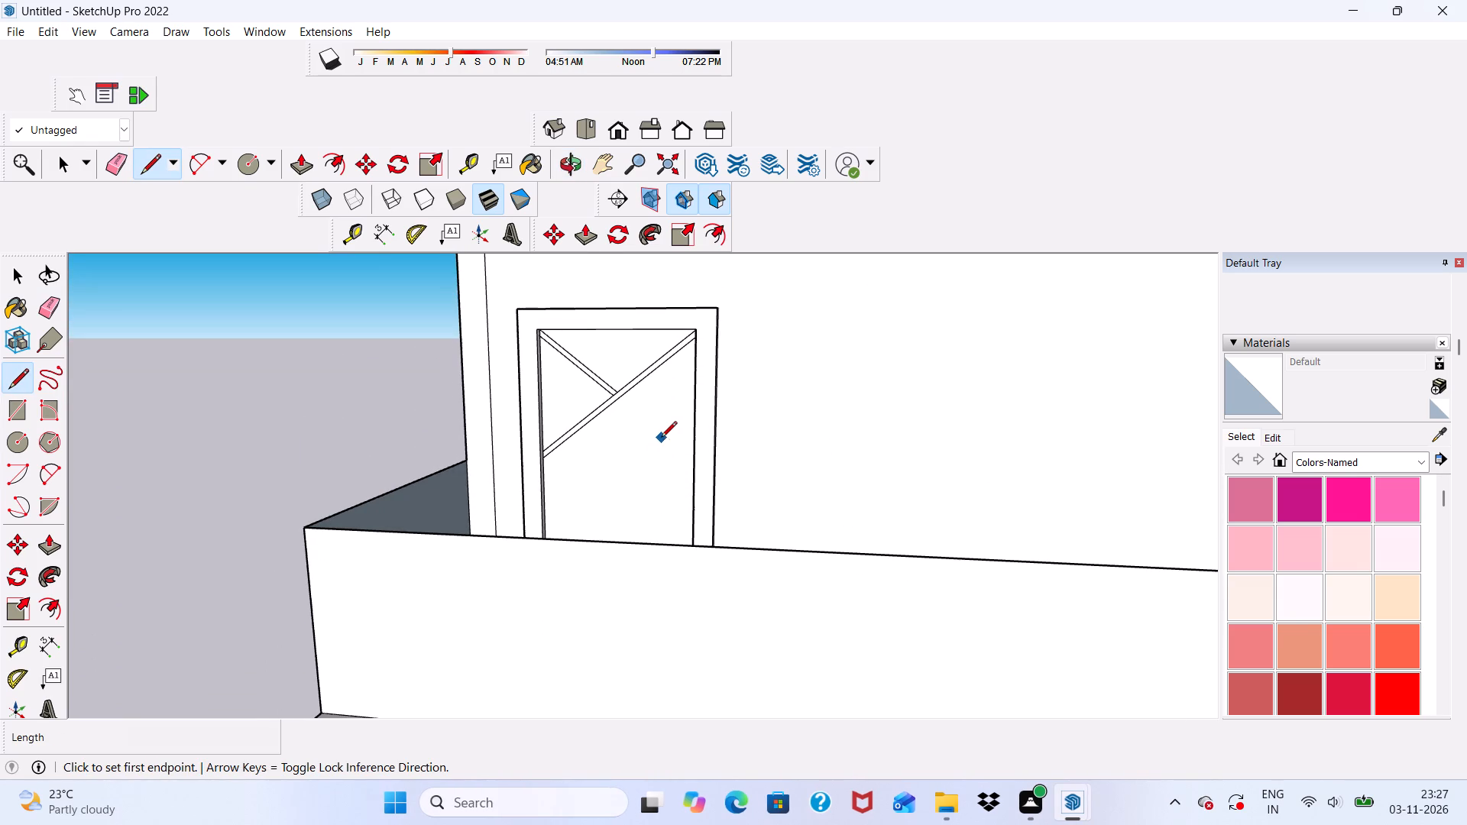
{"action": "scroll", "coordinate": [623, 413], "scroll_direction": "up", "scroll_amount": 5}
{"action": "middle_click_drag", "start_coordinate": [621, 336], "coordinate": [597, 396]}
{"action": "scroll", "coordinate": [526, 522], "scroll_direction": "up", "scroll_amount": 6}
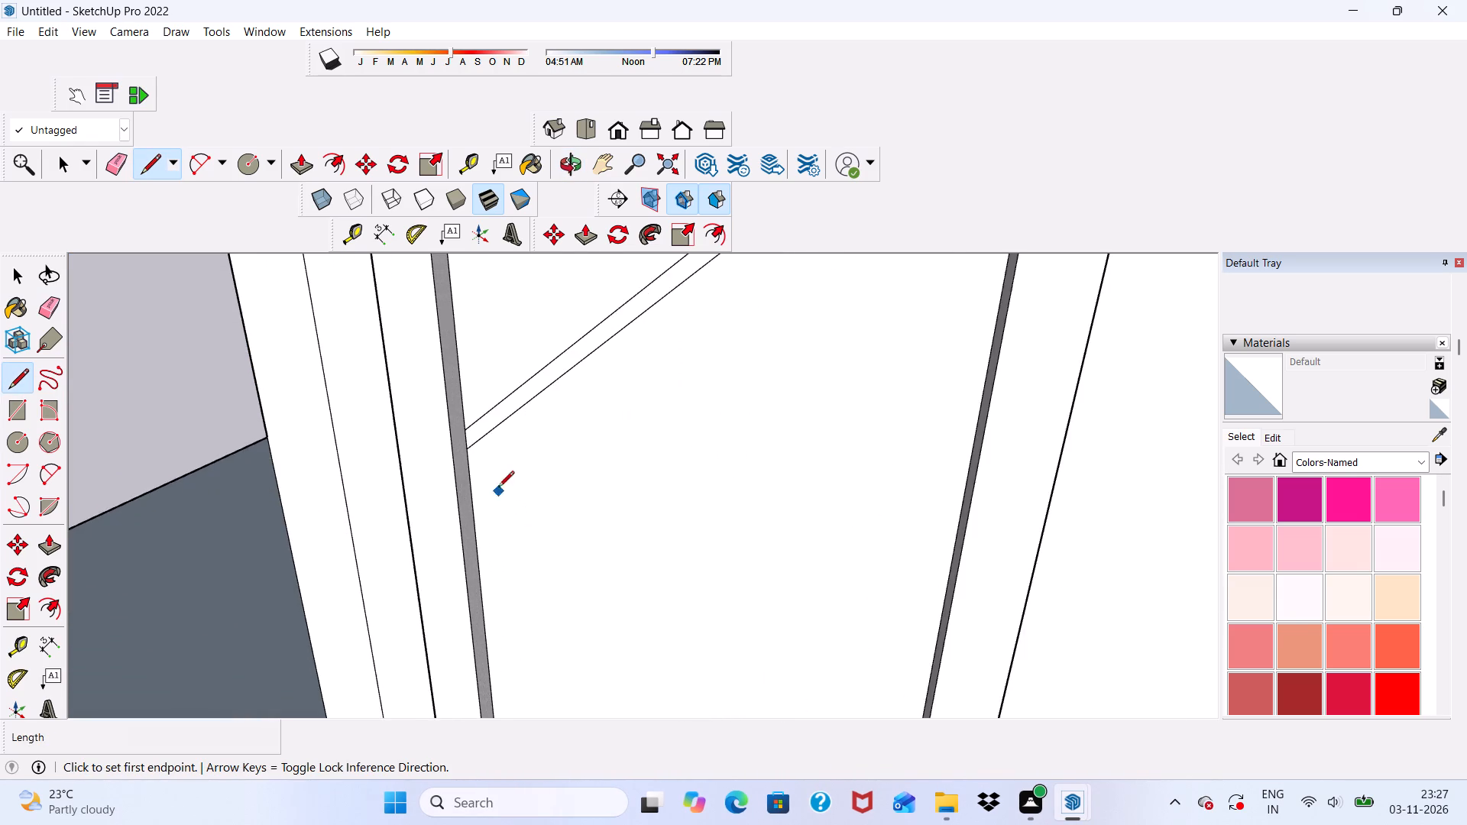
{"action": "scroll", "coordinate": [498, 488], "scroll_direction": "up", "scroll_amount": 4}
{"action": "left_click", "coordinate": [459, 445]}
{"action": "scroll", "coordinate": [493, 457], "scroll_direction": "down", "scroll_amount": 12}
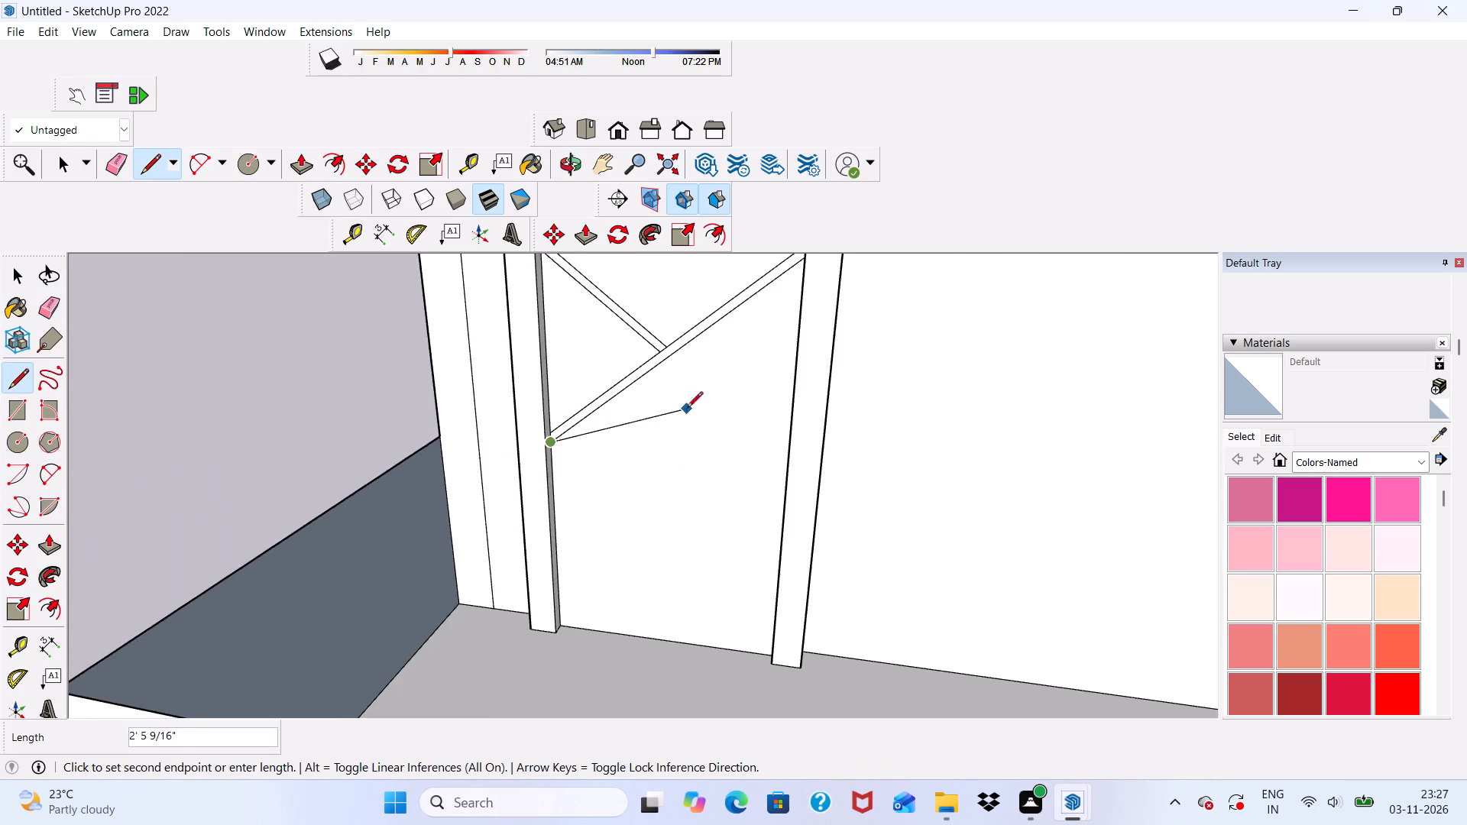
{"action": "scroll", "coordinate": [687, 409], "scroll_direction": "down", "scroll_amount": 4}
{"action": "scroll", "coordinate": [721, 600], "scroll_direction": "up", "scroll_amount": 1}
{"action": "middle_click_drag", "start_coordinate": [732, 605], "coordinate": [888, 629]}
{"action": "scroll", "coordinate": [785, 587], "scroll_direction": "up", "scroll_amount": 12}
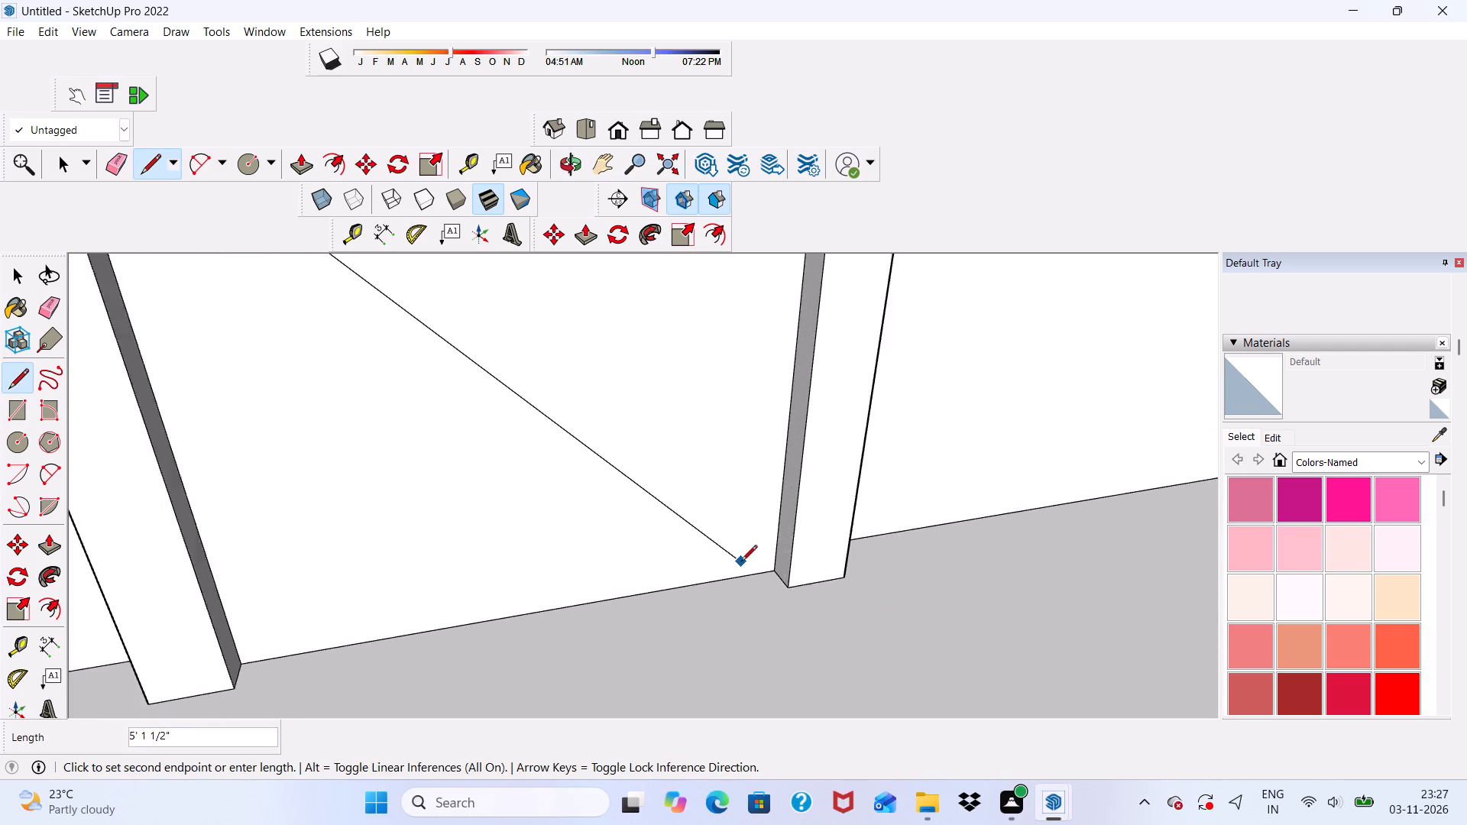
{"action": "scroll", "coordinate": [741, 562], "scroll_direction": "up", "scroll_amount": 12}
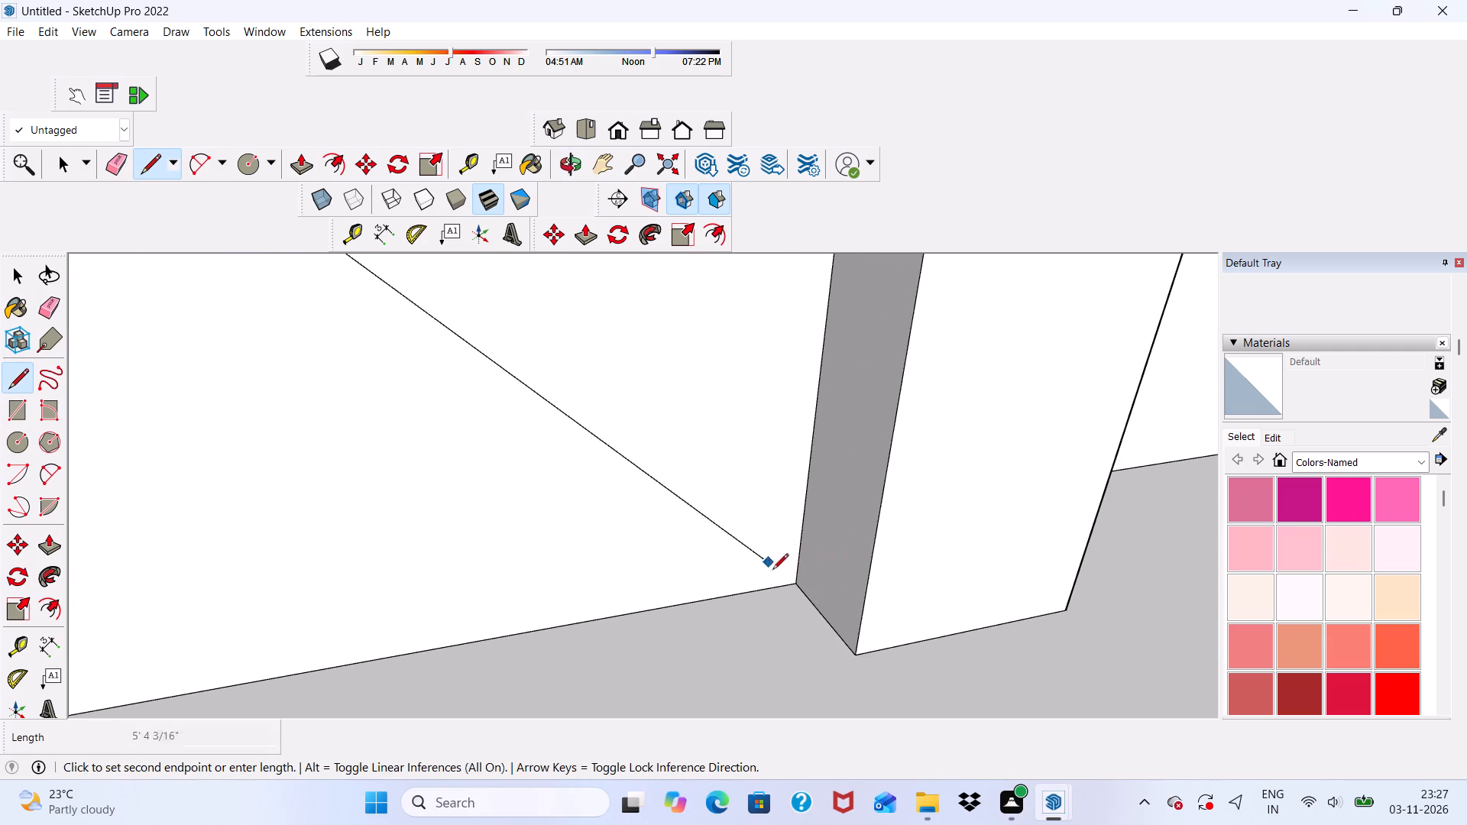
{"action": "left_click", "coordinate": [798, 584]}
{"action": "scroll", "coordinate": [749, 530], "scroll_direction": "down", "scroll_amount": 13}
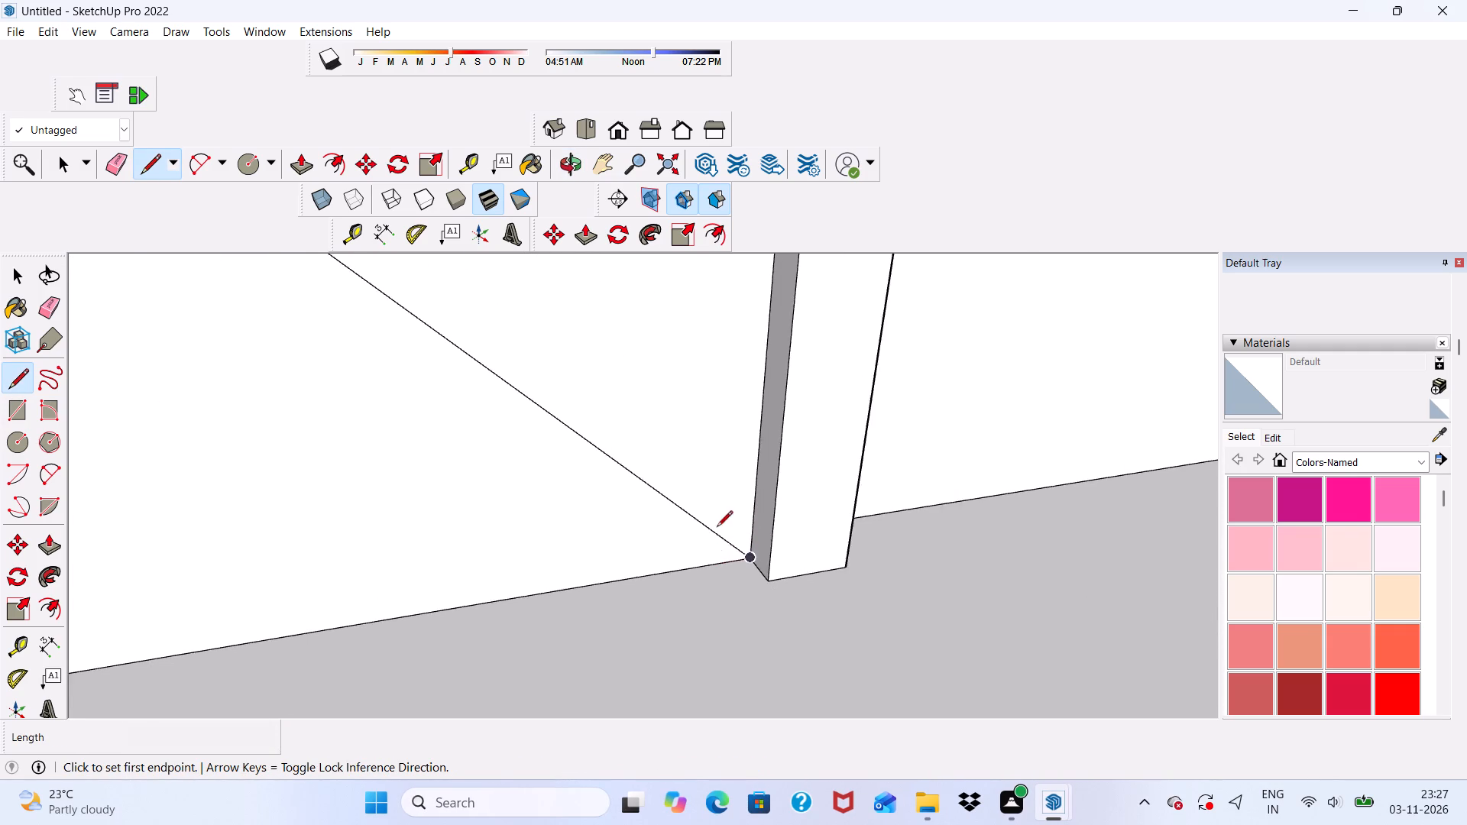
Copy the lower diagonal line about 2 1/2" down to outline a strip ending at the door's lower-right inner corner.
{"action": "scroll", "coordinate": [717, 528], "scroll_direction": "down", "scroll_amount": 10}
{"action": "scroll", "coordinate": [664, 587], "scroll_direction": "down", "scroll_amount": 2}
{"action": "middle_click_drag", "start_coordinate": [663, 586], "coordinate": [488, 624]}
{"action": "middle_click_drag", "start_coordinate": [489, 616], "coordinate": [508, 547]}
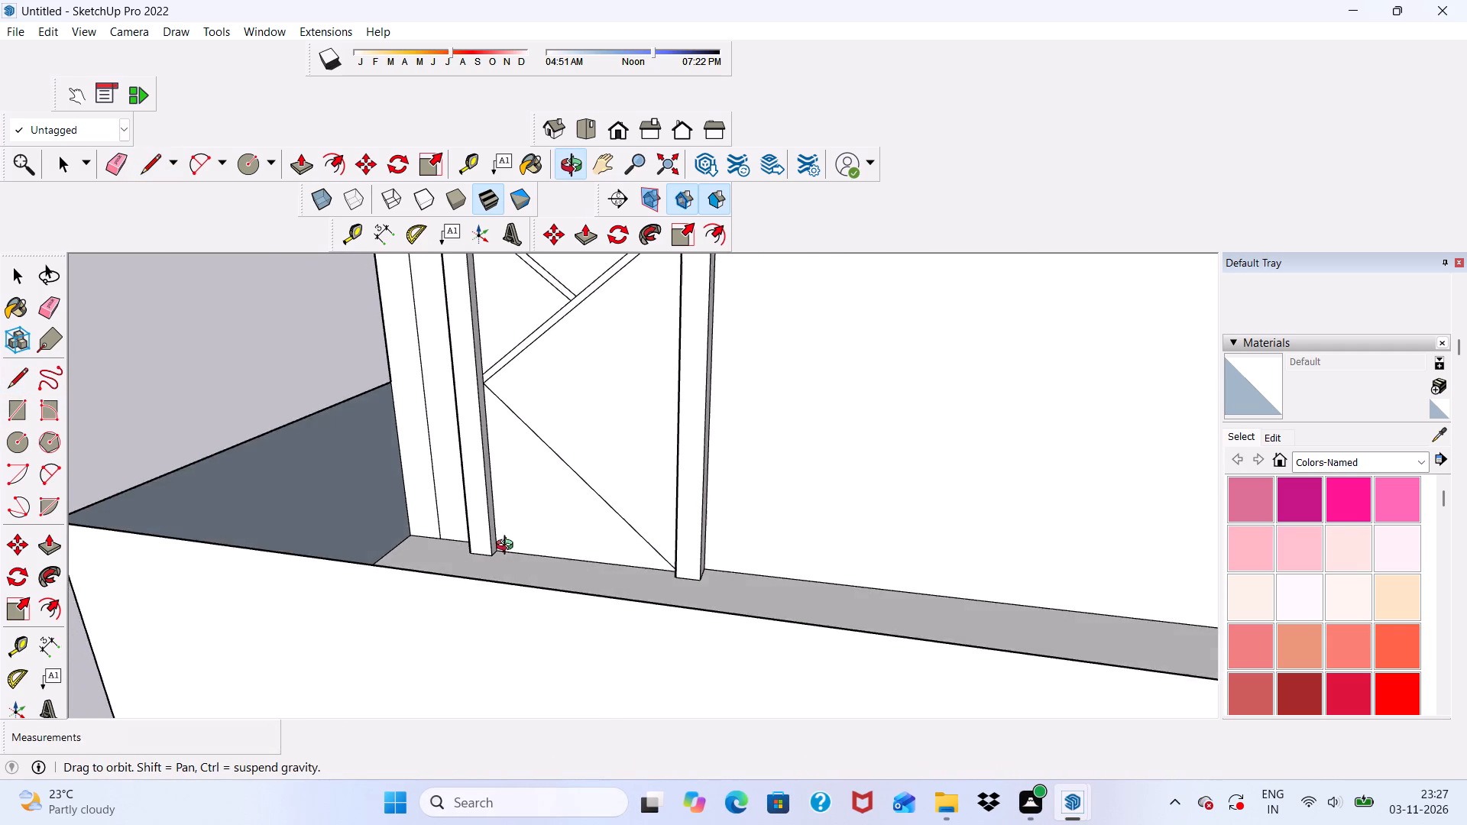
{"action": "middle_click_drag", "start_coordinate": [508, 547], "coordinate": [532, 616]}
{"action": "left_click_drag", "start_coordinate": [364, 161], "coordinate": [361, 149]}
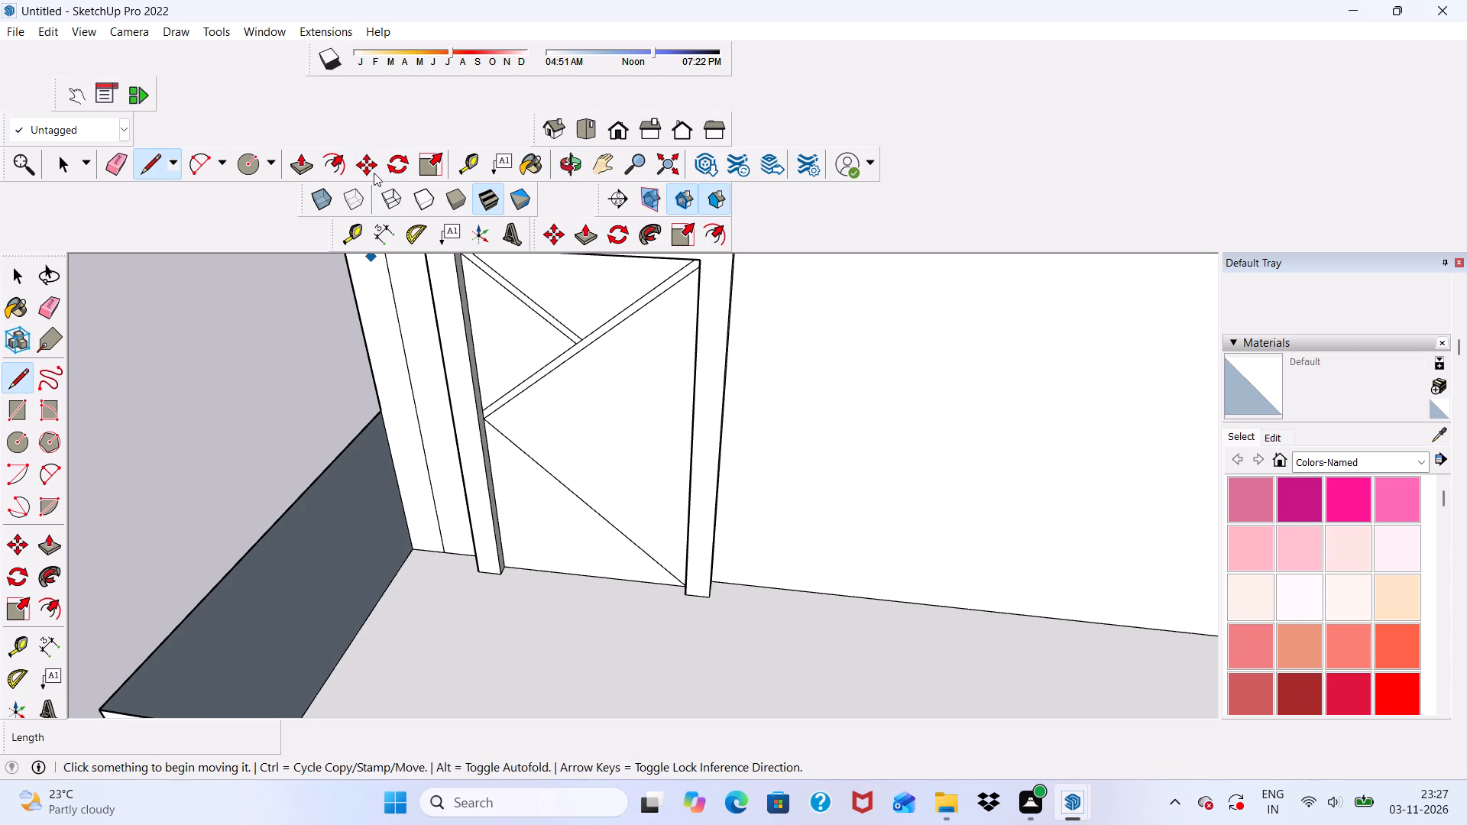
{"action": "scroll", "coordinate": [517, 464], "scroll_direction": "up", "scroll_amount": 3}
{"action": "left_click", "coordinate": [529, 458]}
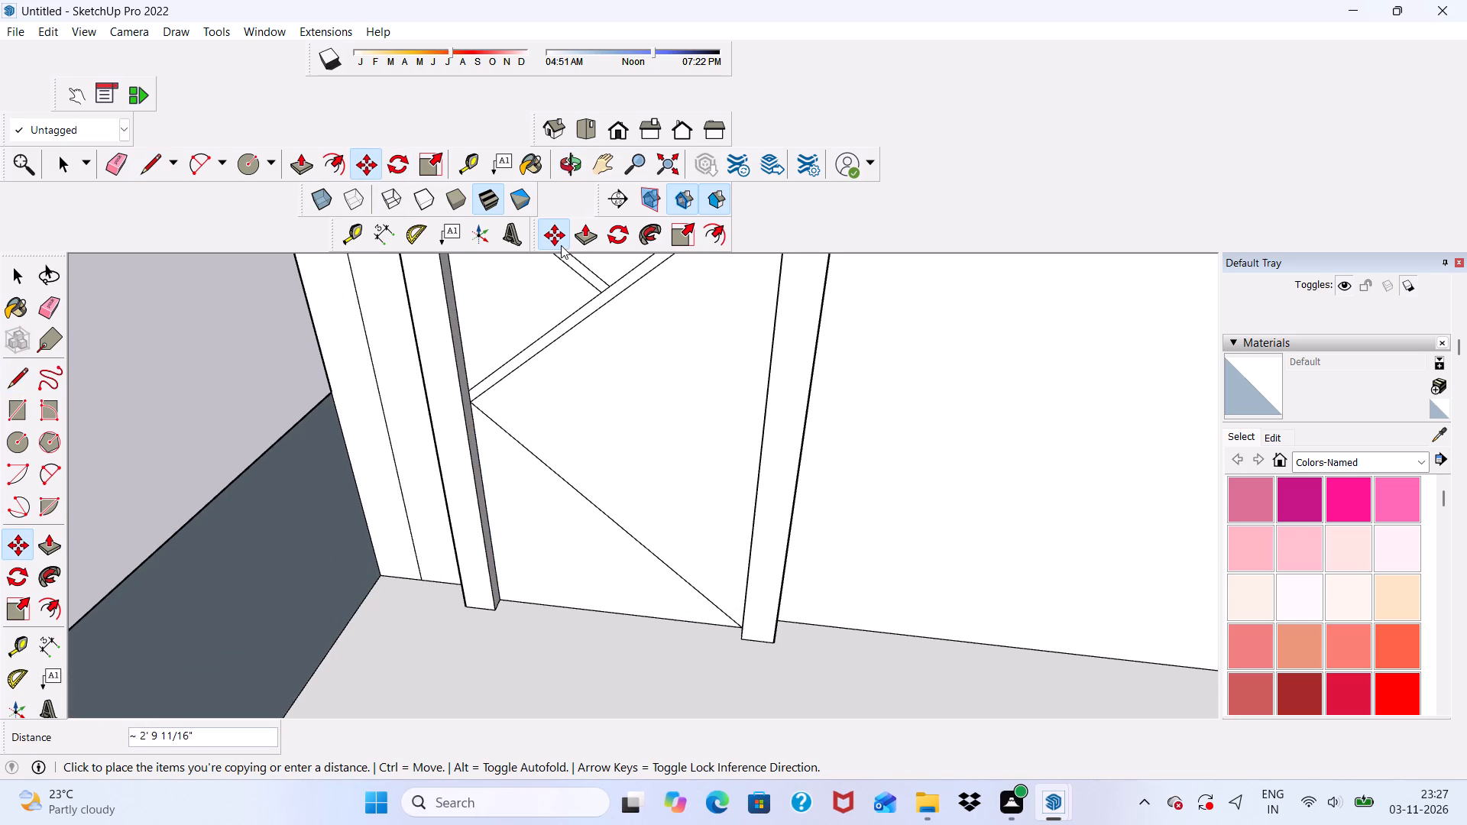
{"action": "scroll", "coordinate": [549, 451], "scroll_direction": "up", "scroll_amount": 9}
{"action": "scroll", "coordinate": [521, 444], "scroll_direction": "down", "scroll_amount": 9}
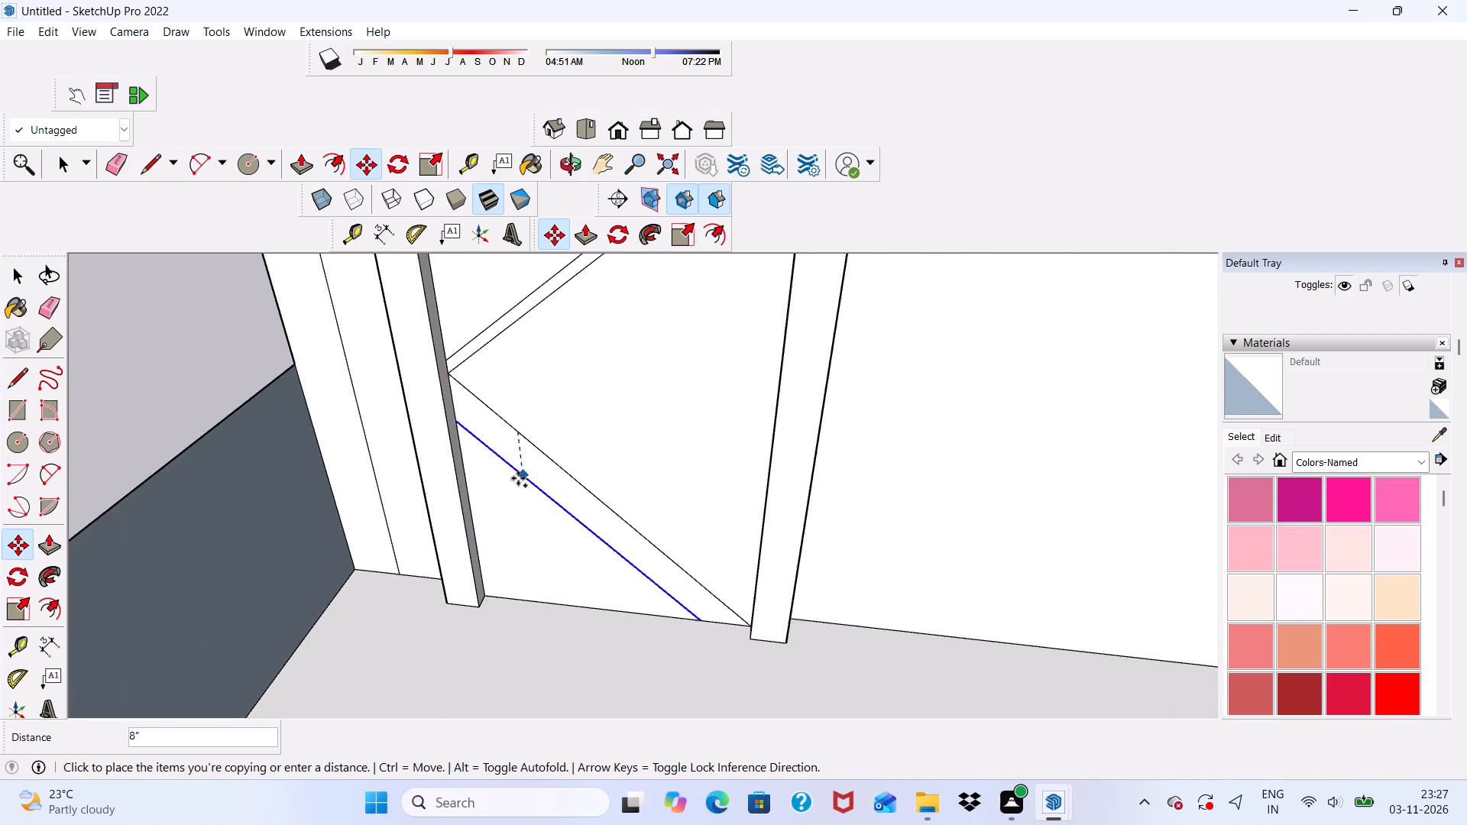
{"action": "scroll", "coordinate": [520, 480], "scroll_direction": "up", "scroll_amount": 6}
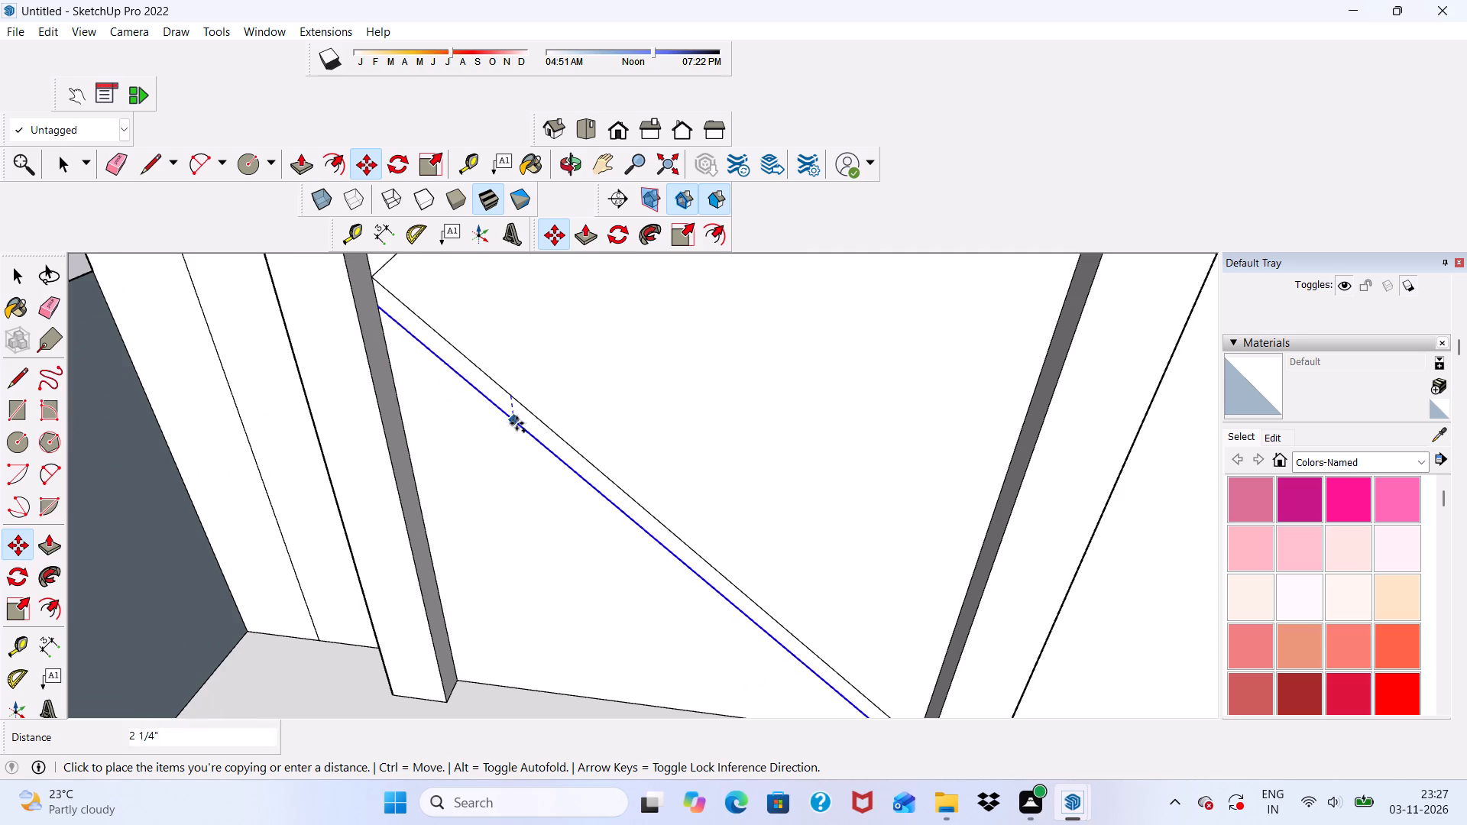
{"action": "scroll", "coordinate": [518, 423], "scroll_direction": "down", "scroll_amount": 5}
{"action": "scroll", "coordinate": [520, 414], "scroll_direction": "up", "scroll_amount": 3}
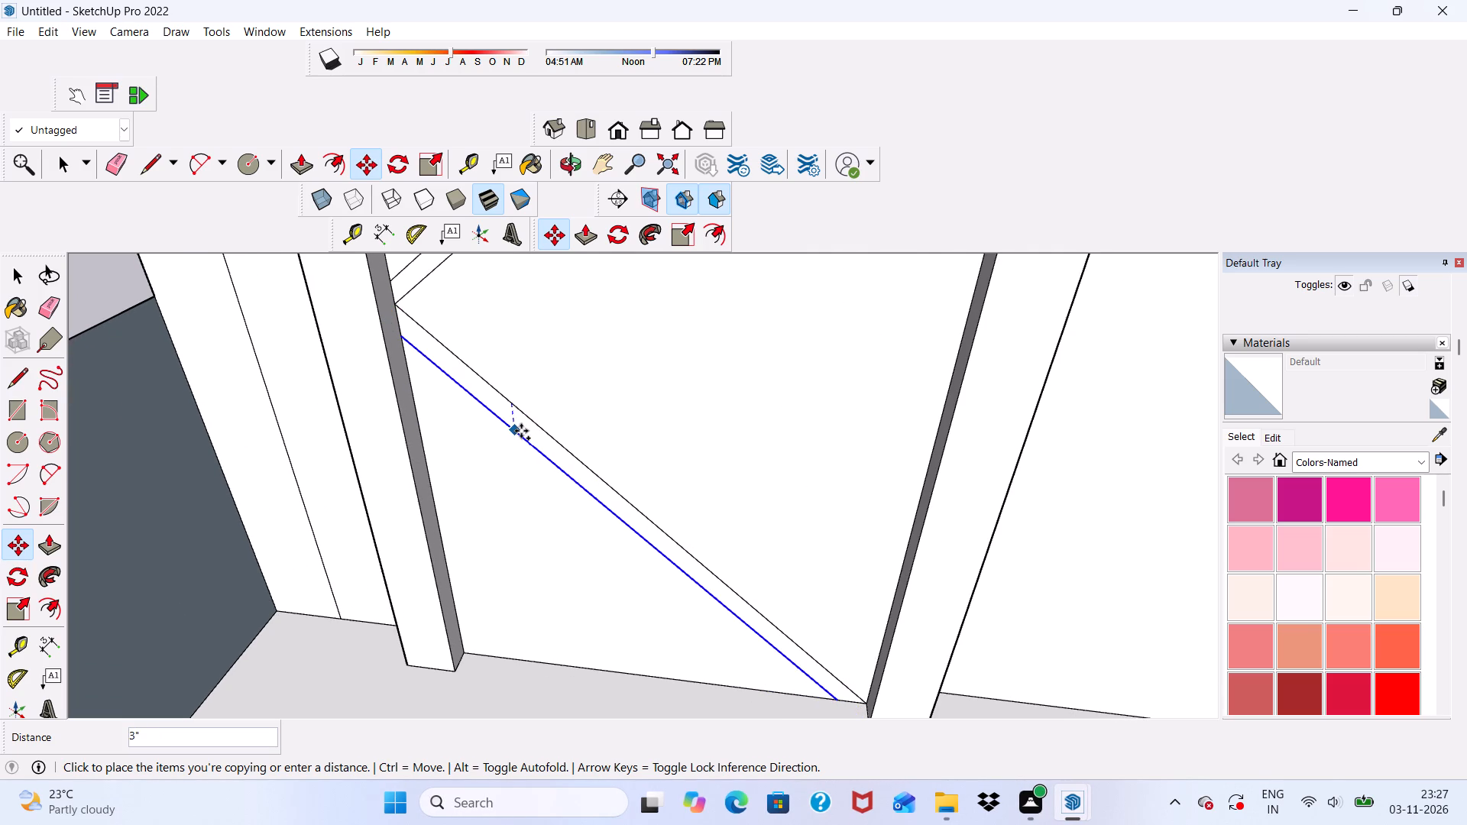
{"action": "scroll", "coordinate": [526, 428], "scroll_direction": "up", "scroll_amount": 4}
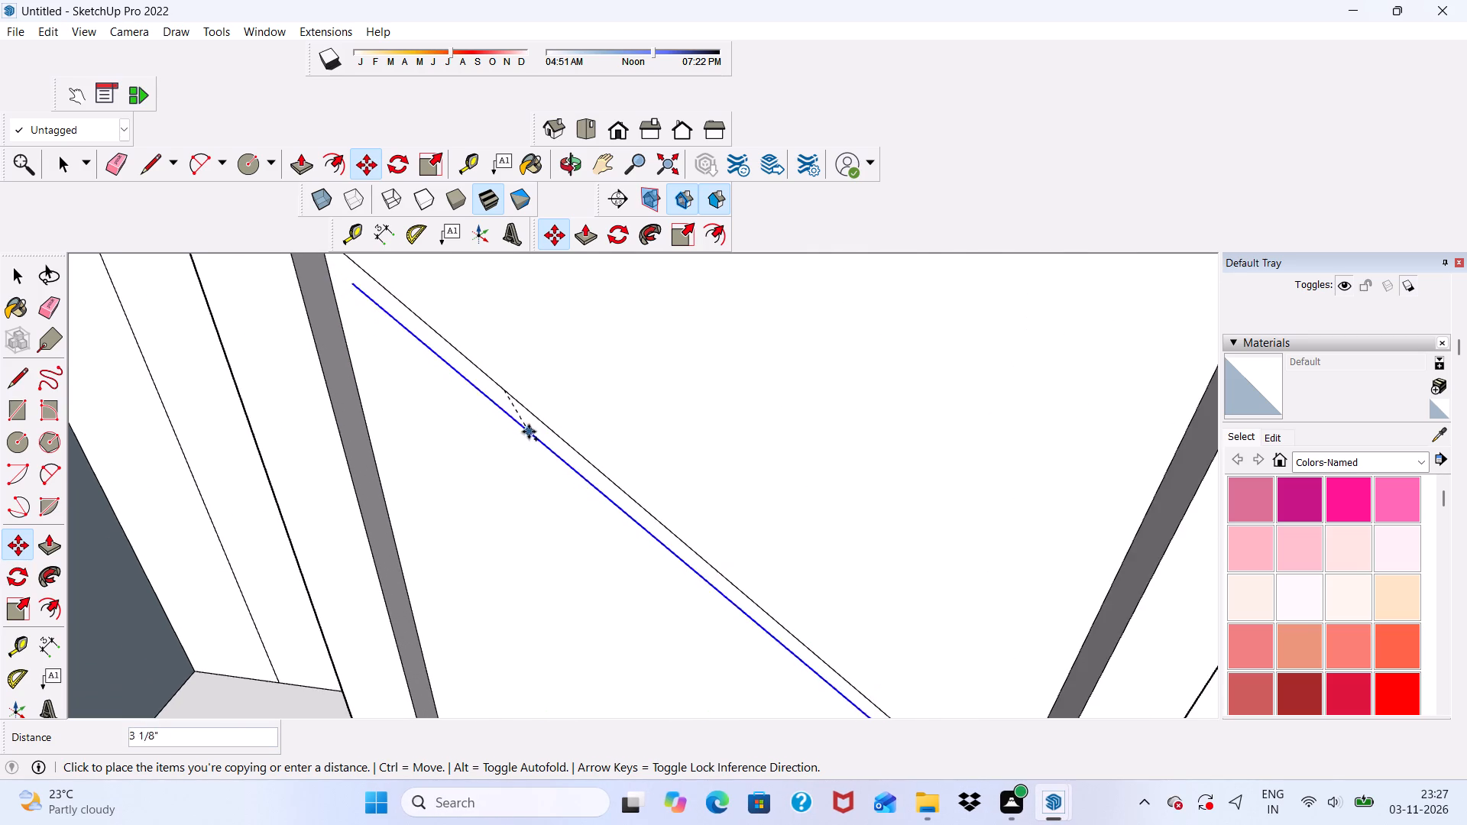
{"action": "middle_click_drag", "start_coordinate": [529, 432], "coordinate": [493, 419]}
{"action": "scroll", "coordinate": [494, 457], "scroll_direction": "up", "scroll_amount": 1}
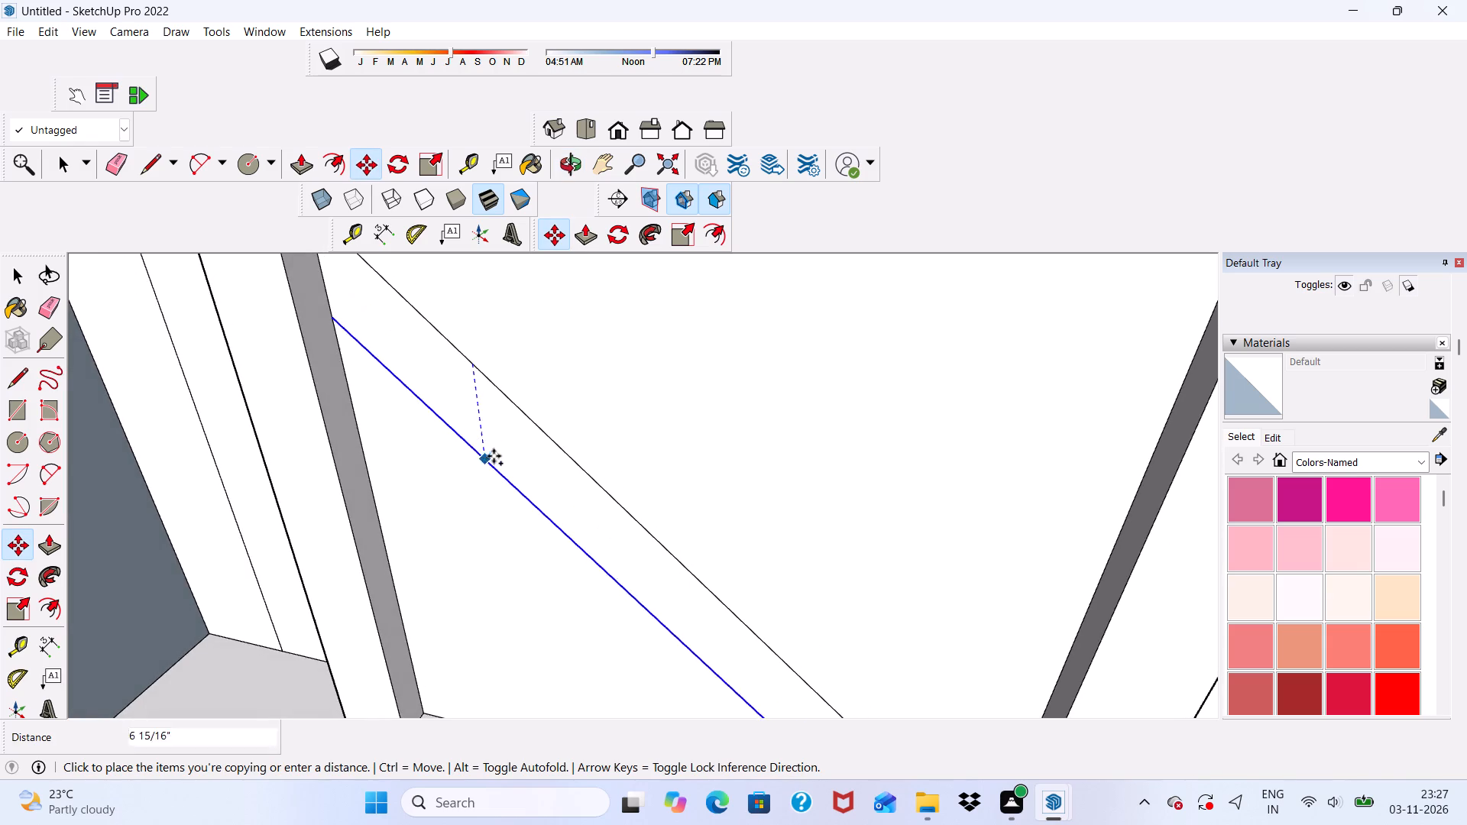
{"action": "scroll", "coordinate": [494, 456], "scroll_direction": "up", "scroll_amount": 2}
{"action": "scroll", "coordinate": [491, 424], "scroll_direction": "down", "scroll_amount": 8}
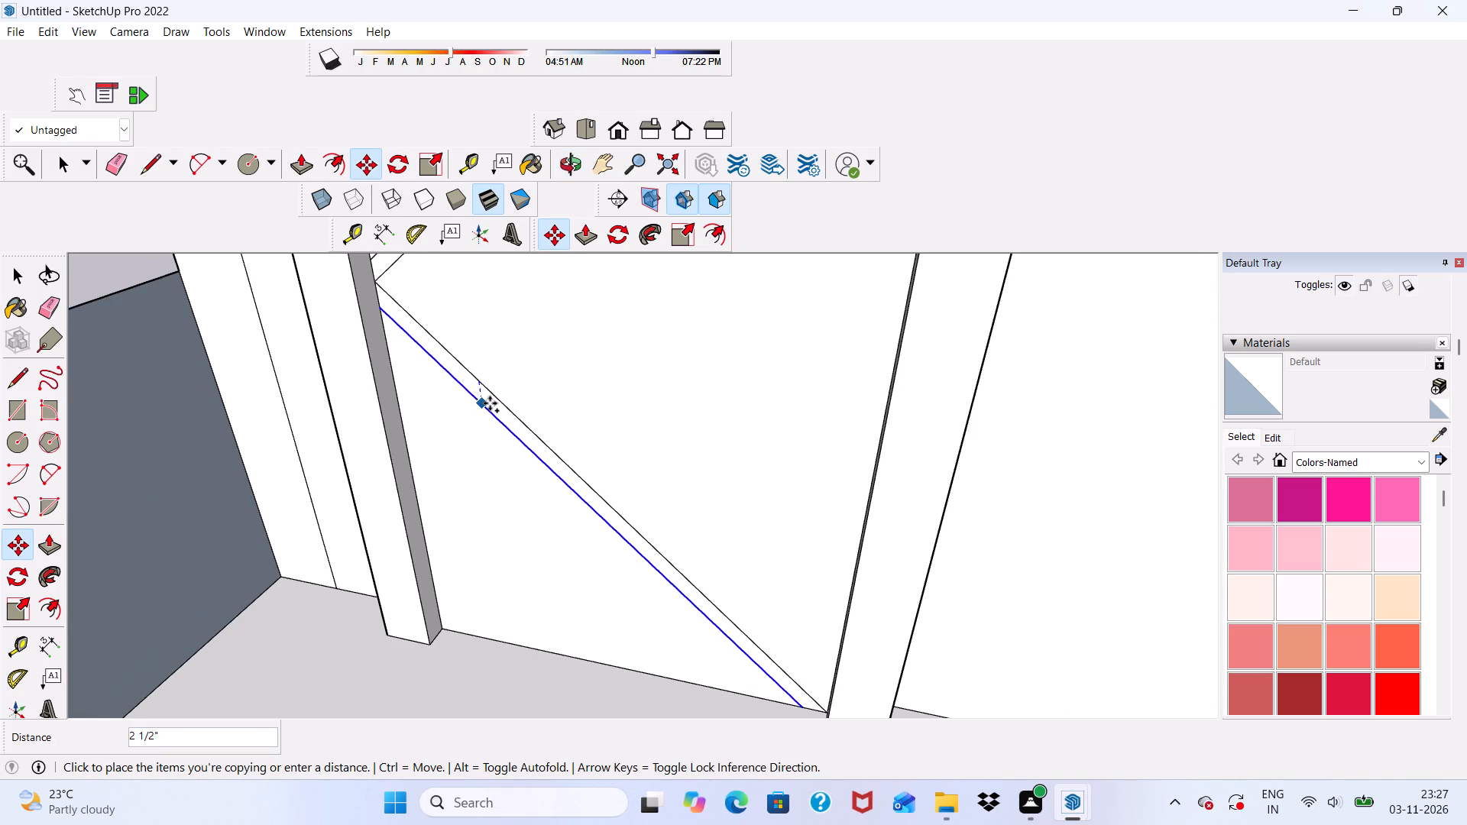
{"action": "left_click", "coordinate": [490, 403]}
Draw a diagonal line about 3' 2 15/16" long from the lower strip's upper edge up to the door's right inner frame edge.
{"action": "scroll", "coordinate": [498, 396], "scroll_direction": "down", "scroll_amount": 6}
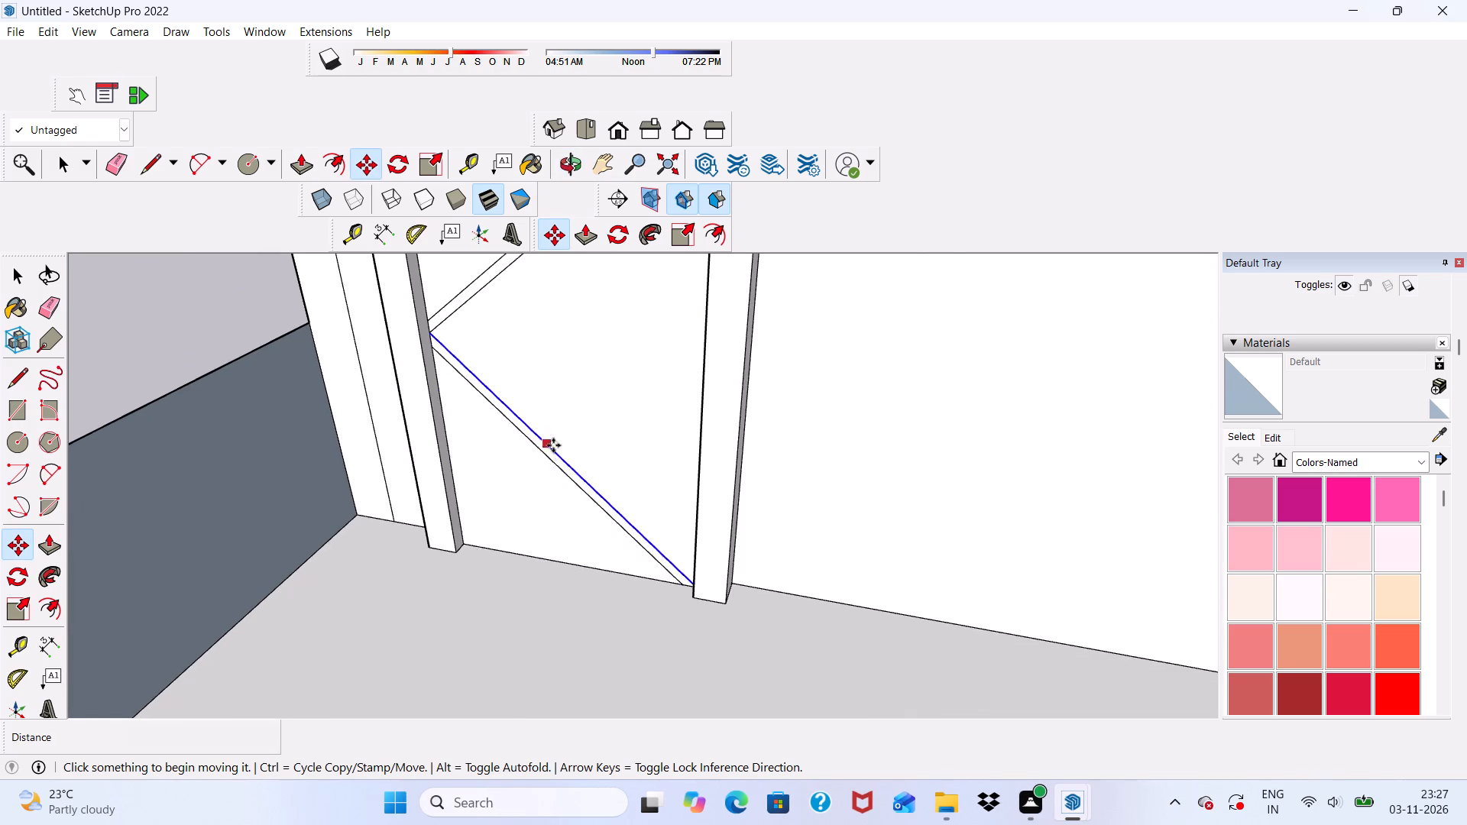
{"action": "scroll", "coordinate": [555, 449], "scroll_direction": "down", "scroll_amount": 7}
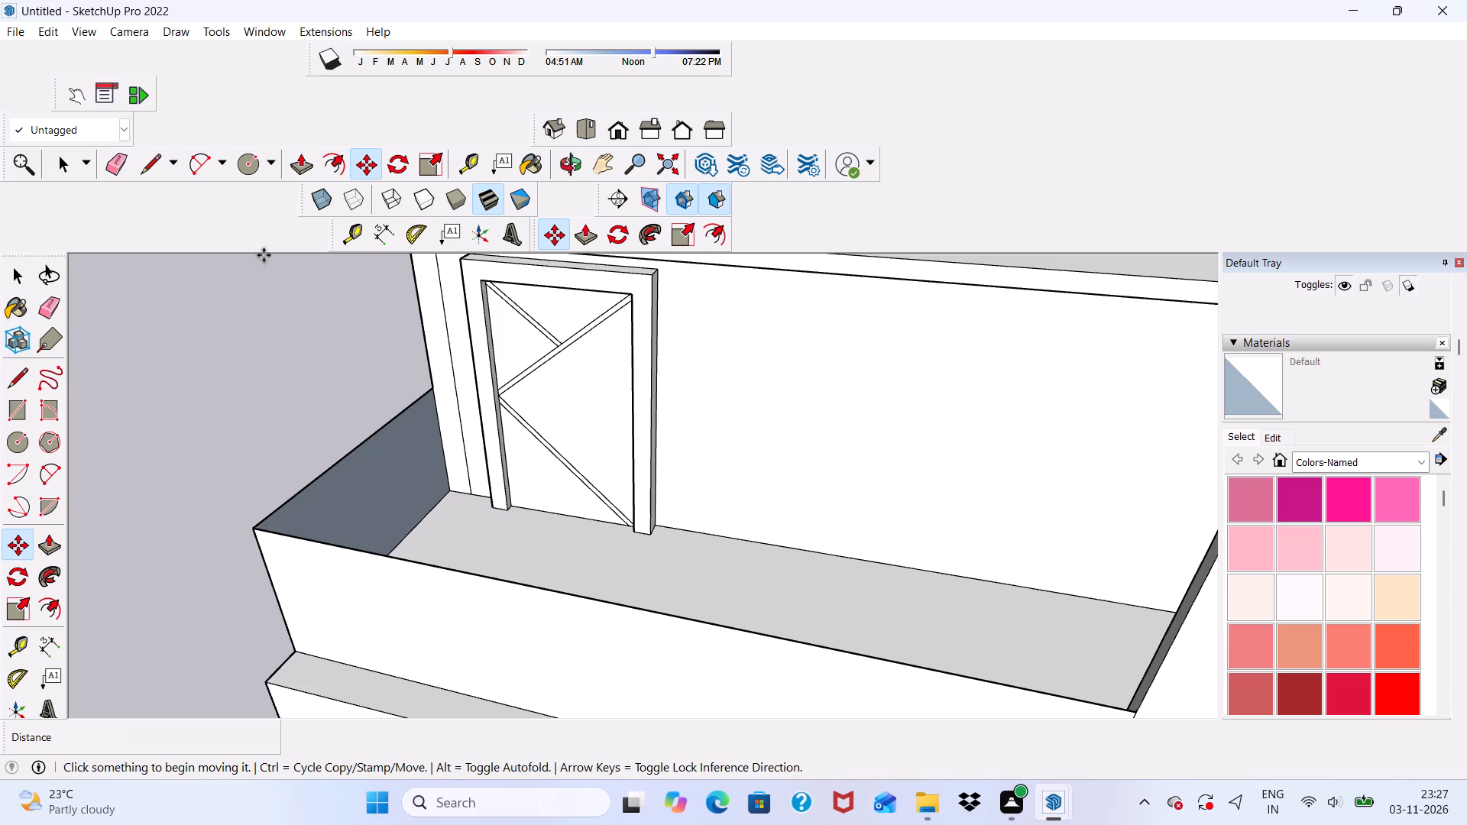
{"action": "left_click", "coordinate": [159, 161]}
{"action": "scroll", "coordinate": [620, 486], "scroll_direction": "up", "scroll_amount": 5}
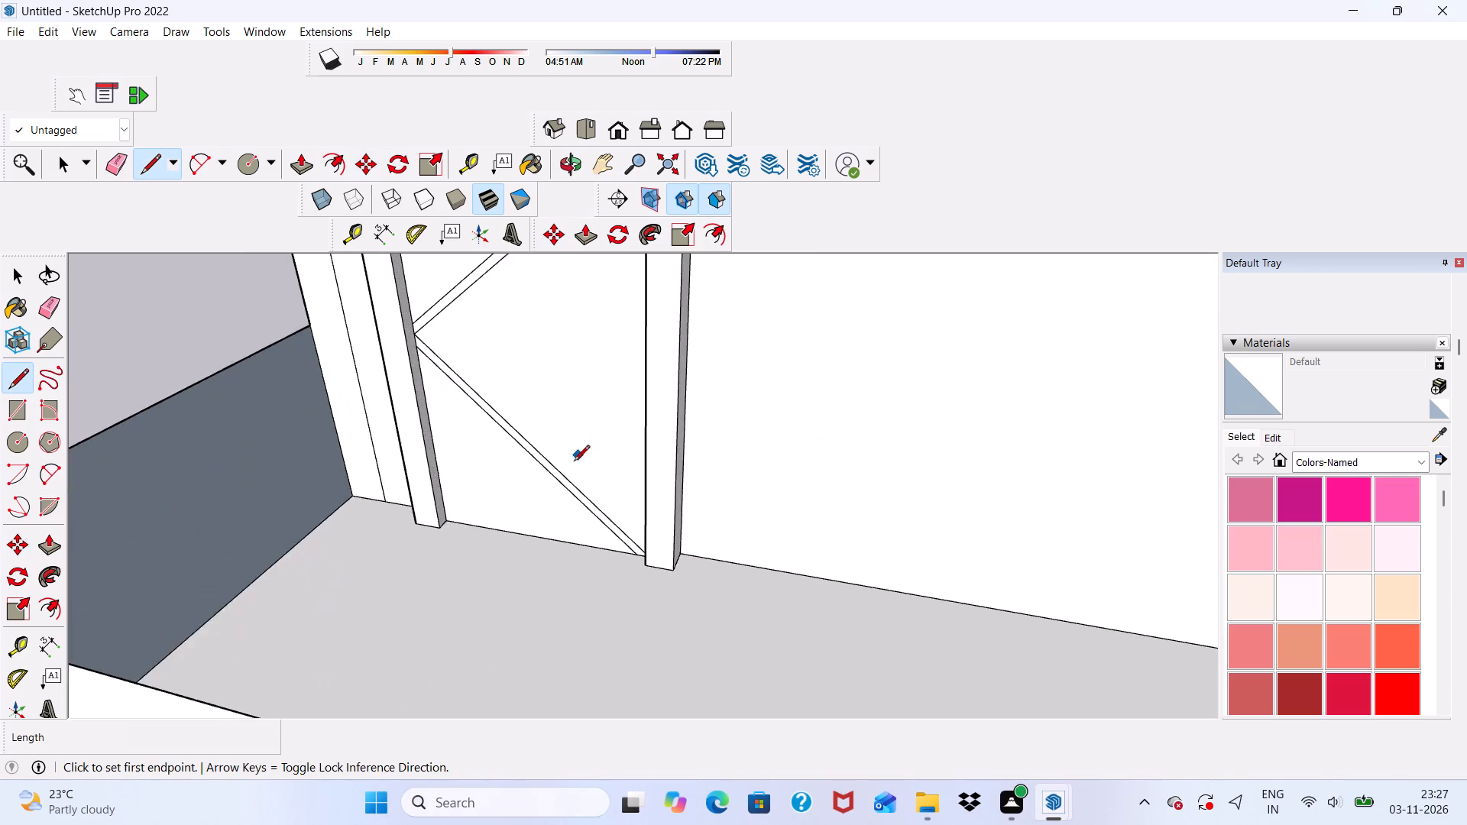
{"action": "scroll", "coordinate": [574, 462], "scroll_direction": "up", "scroll_amount": 9}
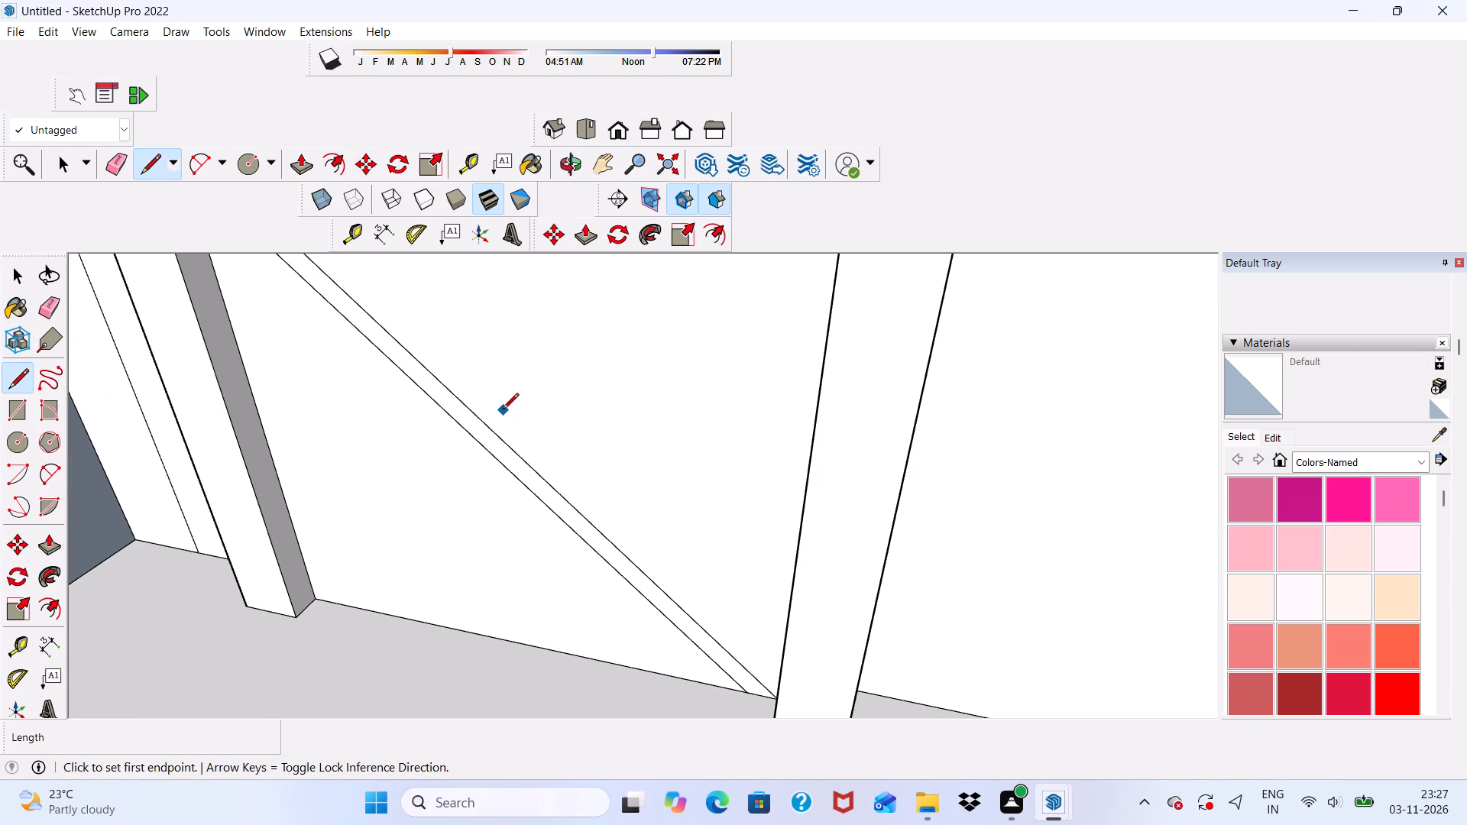
{"action": "middle_click_drag", "start_coordinate": [503, 410], "coordinate": [672, 432]}
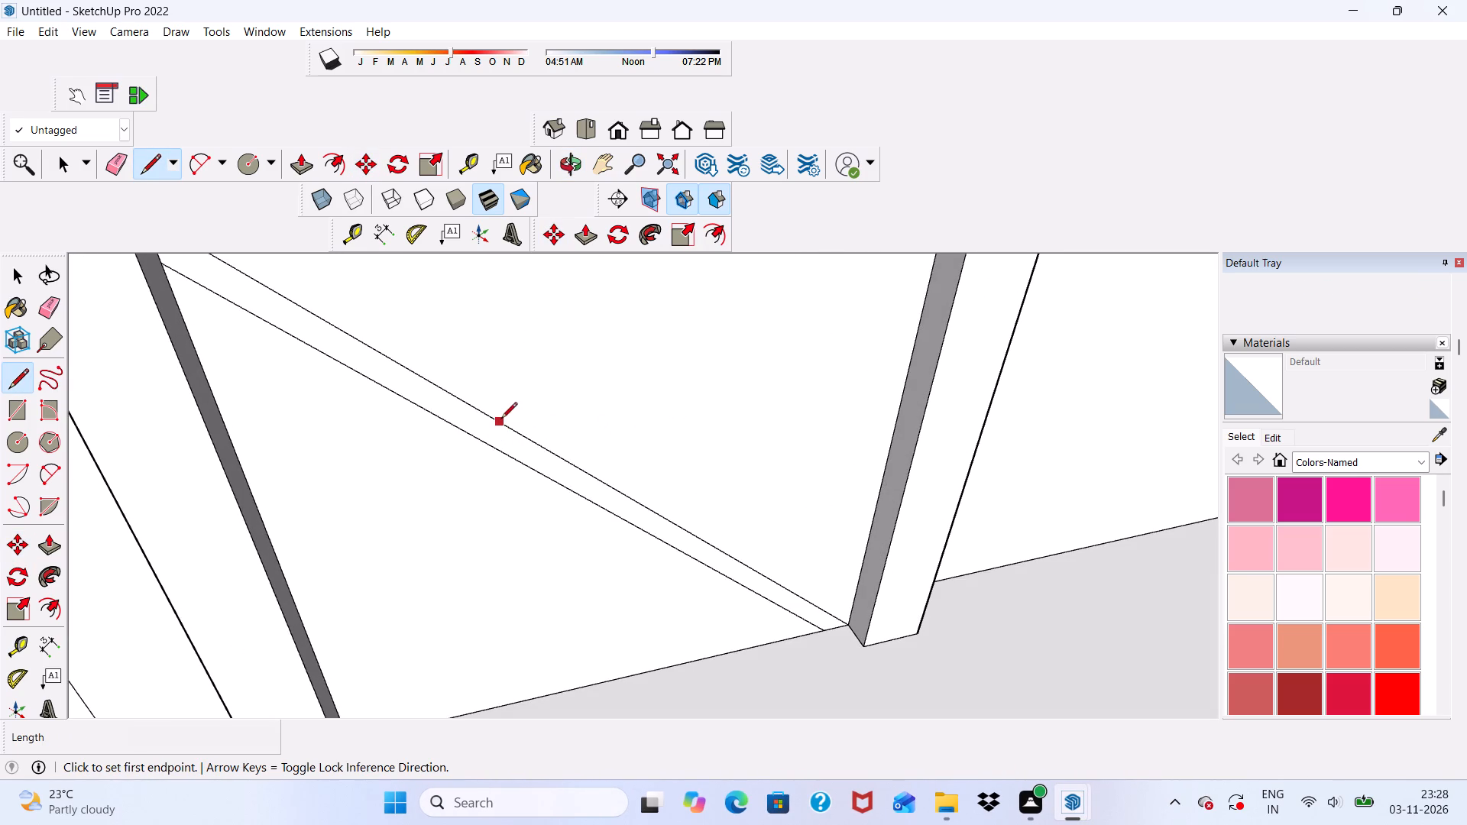
{"action": "left_click", "coordinate": [501, 419]}
{"action": "scroll", "coordinate": [826, 403], "scroll_direction": "down", "scroll_amount": 12}
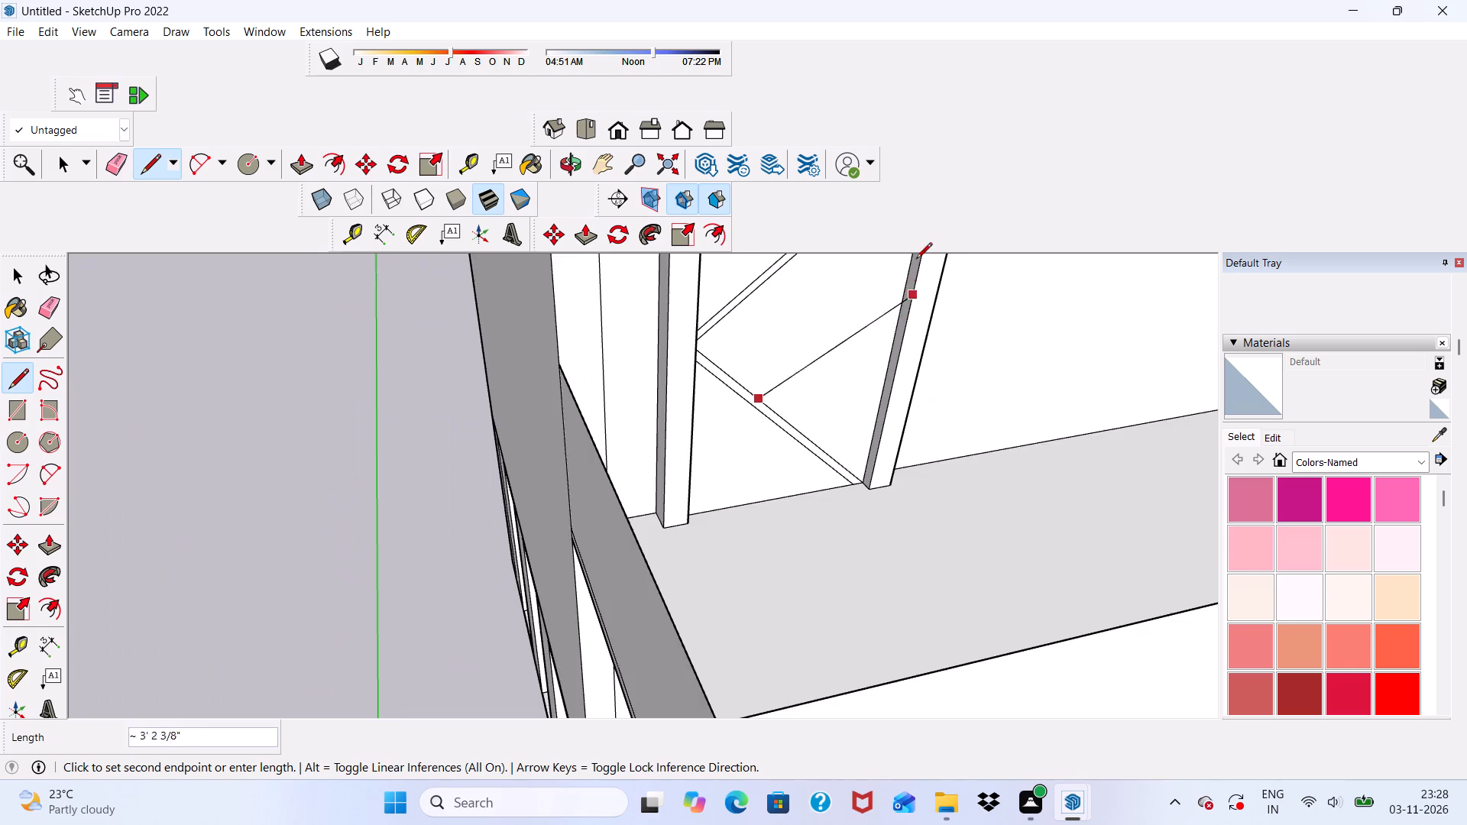
{"action": "scroll", "coordinate": [916, 260], "scroll_direction": "up", "scroll_amount": 17}
{"action": "left_click", "coordinate": [905, 298]}
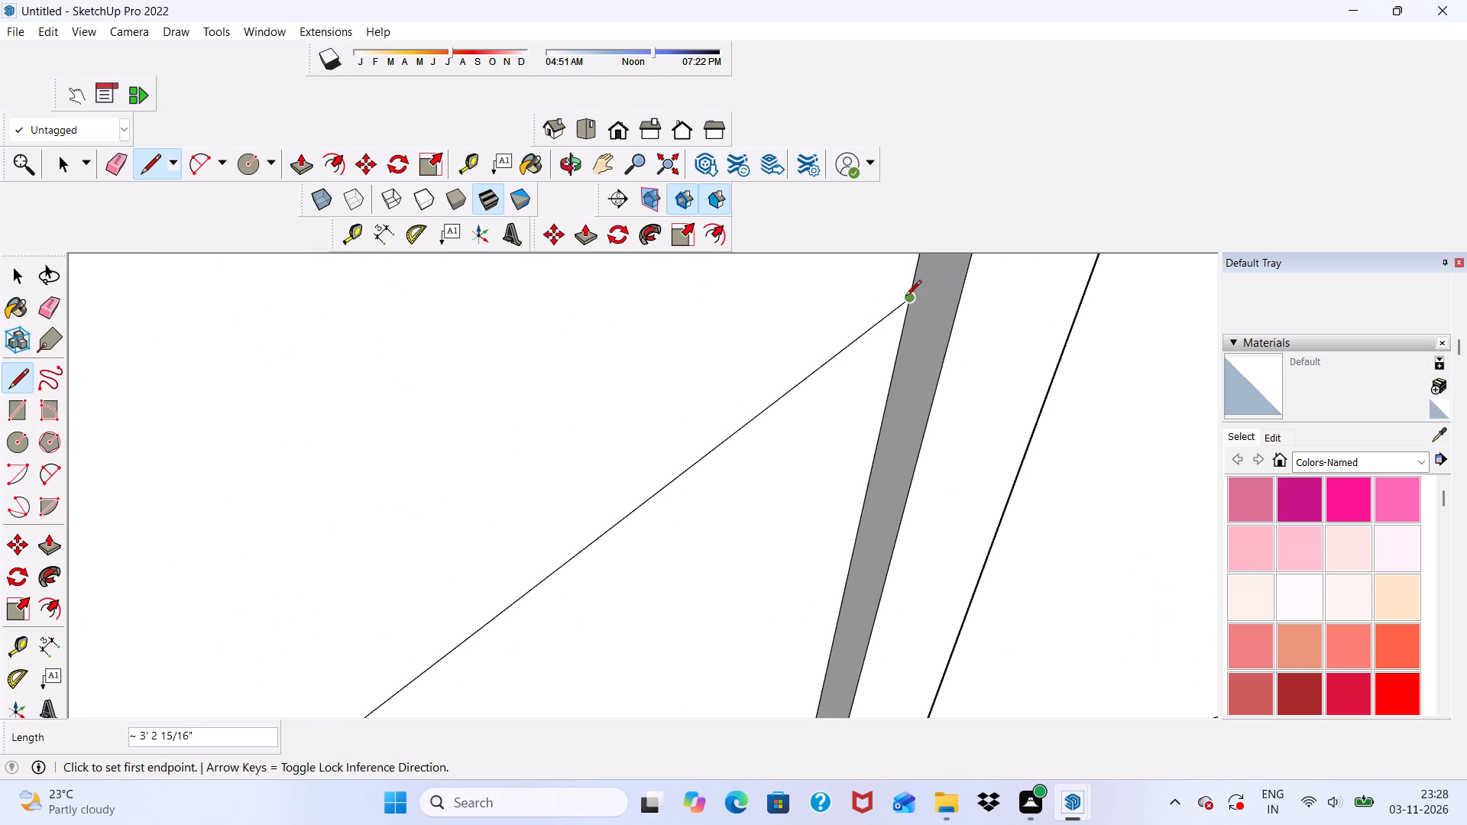
Copy the new short diagonal line about 2 3/16" toward the lower right to outline a strip between lower strip and right frame.
{"action": "scroll", "coordinate": [920, 288], "scroll_direction": "down", "scroll_amount": 9}
{"action": "middle_click_drag", "start_coordinate": [821, 385], "coordinate": [717, 352]}
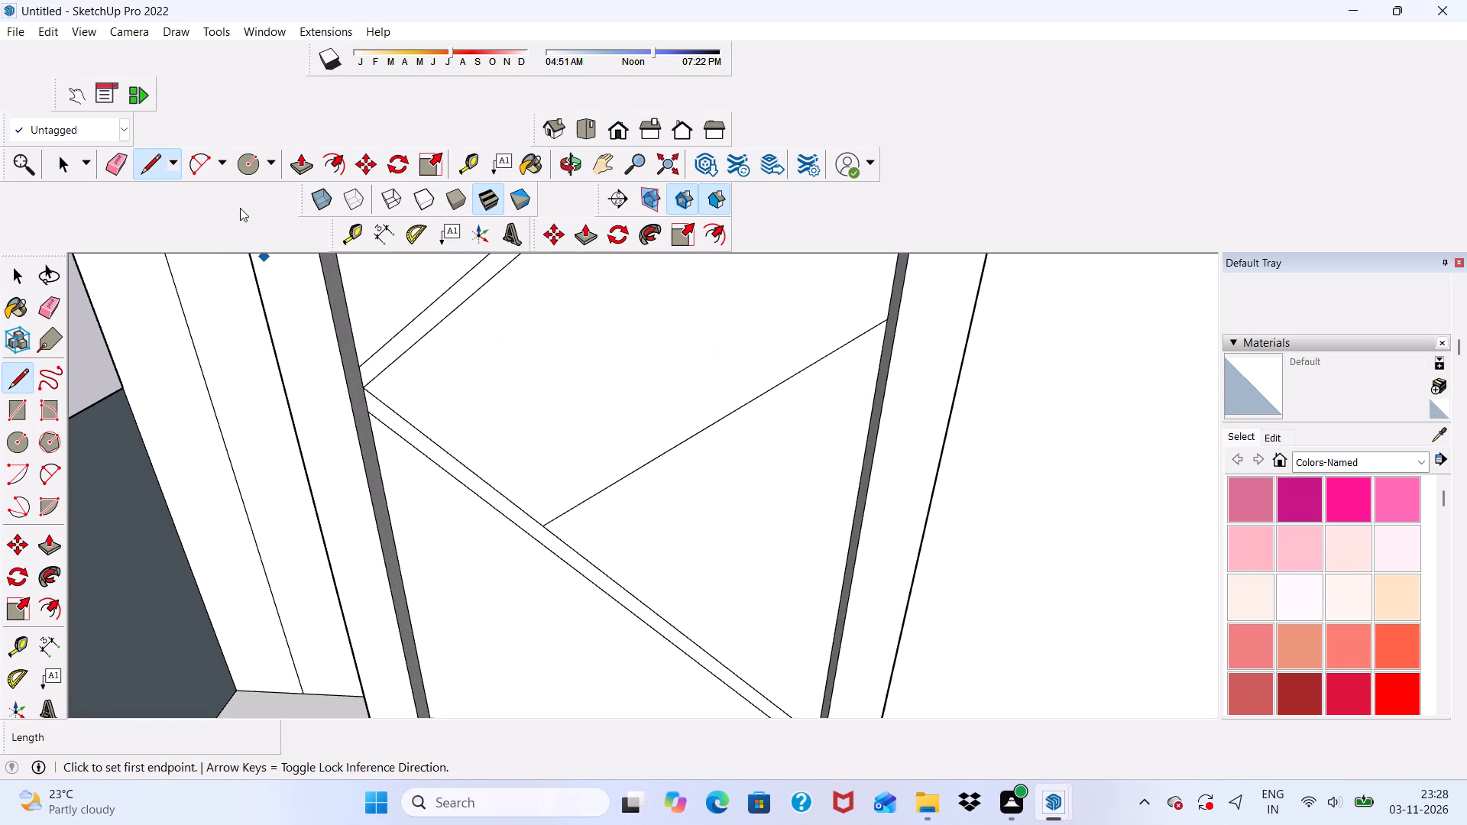
{"action": "left_click", "coordinate": [365, 158]}
{"action": "scroll", "coordinate": [685, 487], "scroll_direction": "up", "scroll_amount": 2}
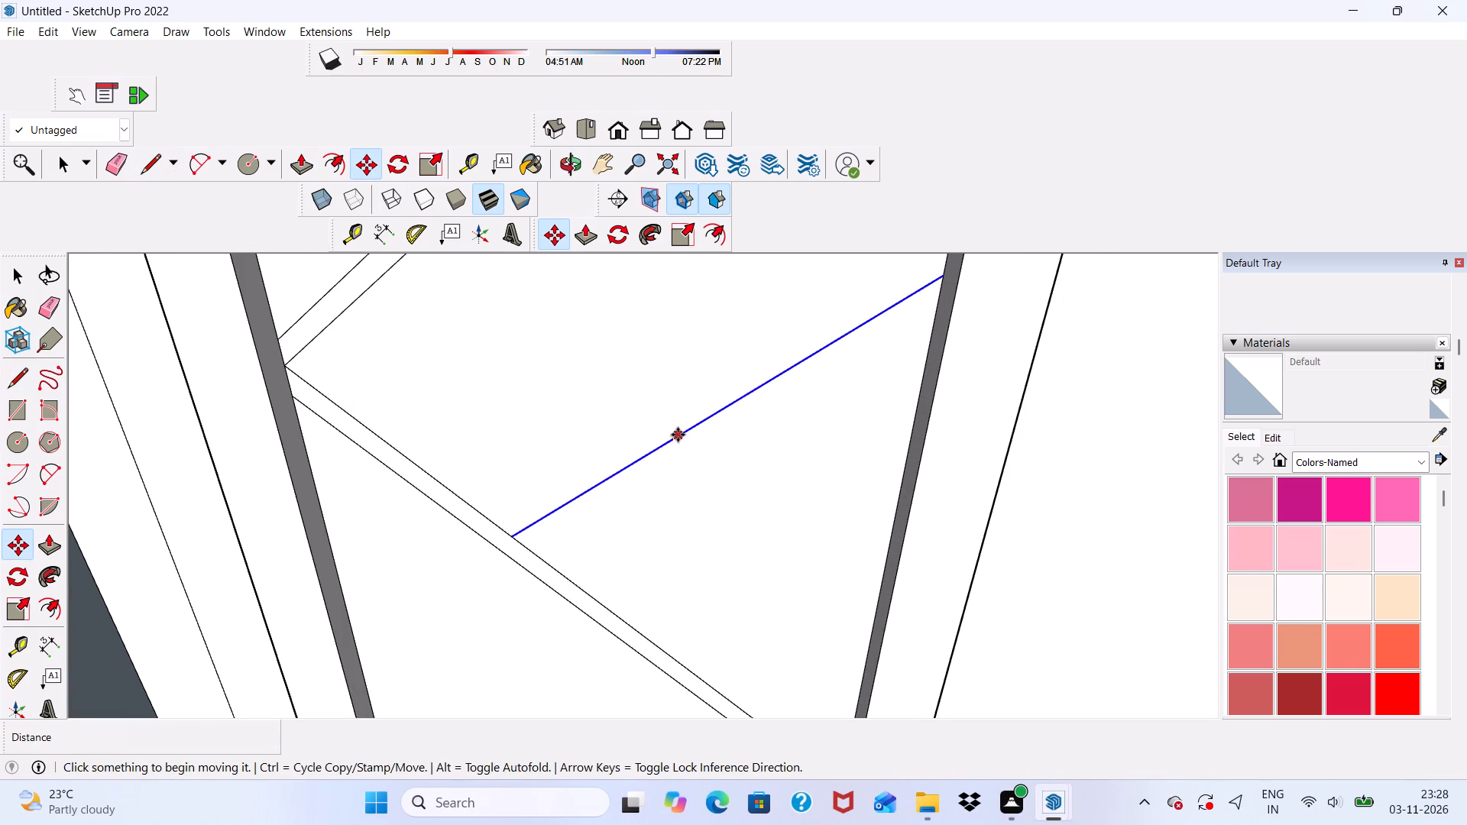
{"action": "left_click", "coordinate": [678, 435]}
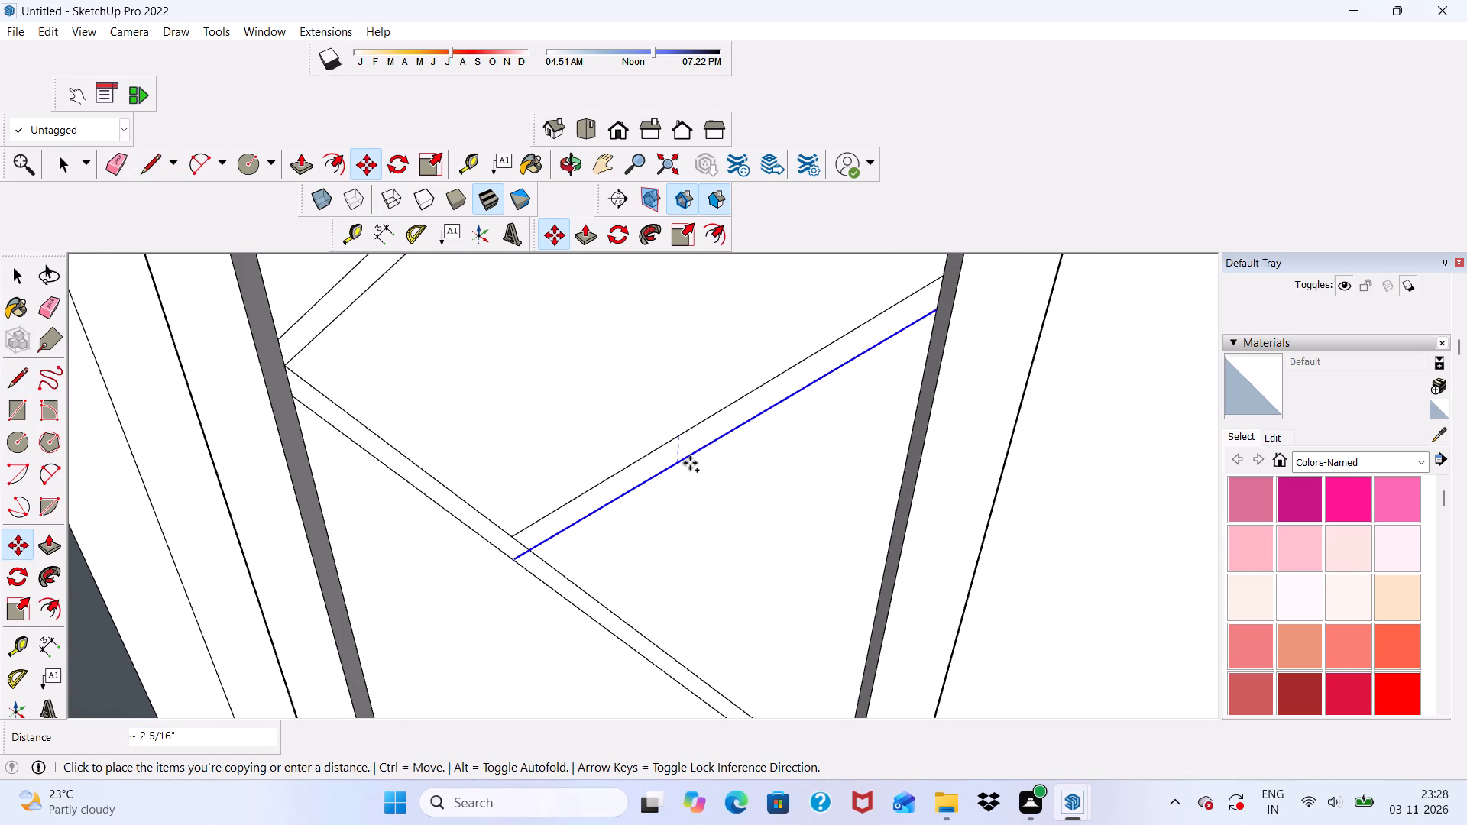
{"action": "scroll", "coordinate": [743, 481], "scroll_direction": "up", "scroll_amount": 5}
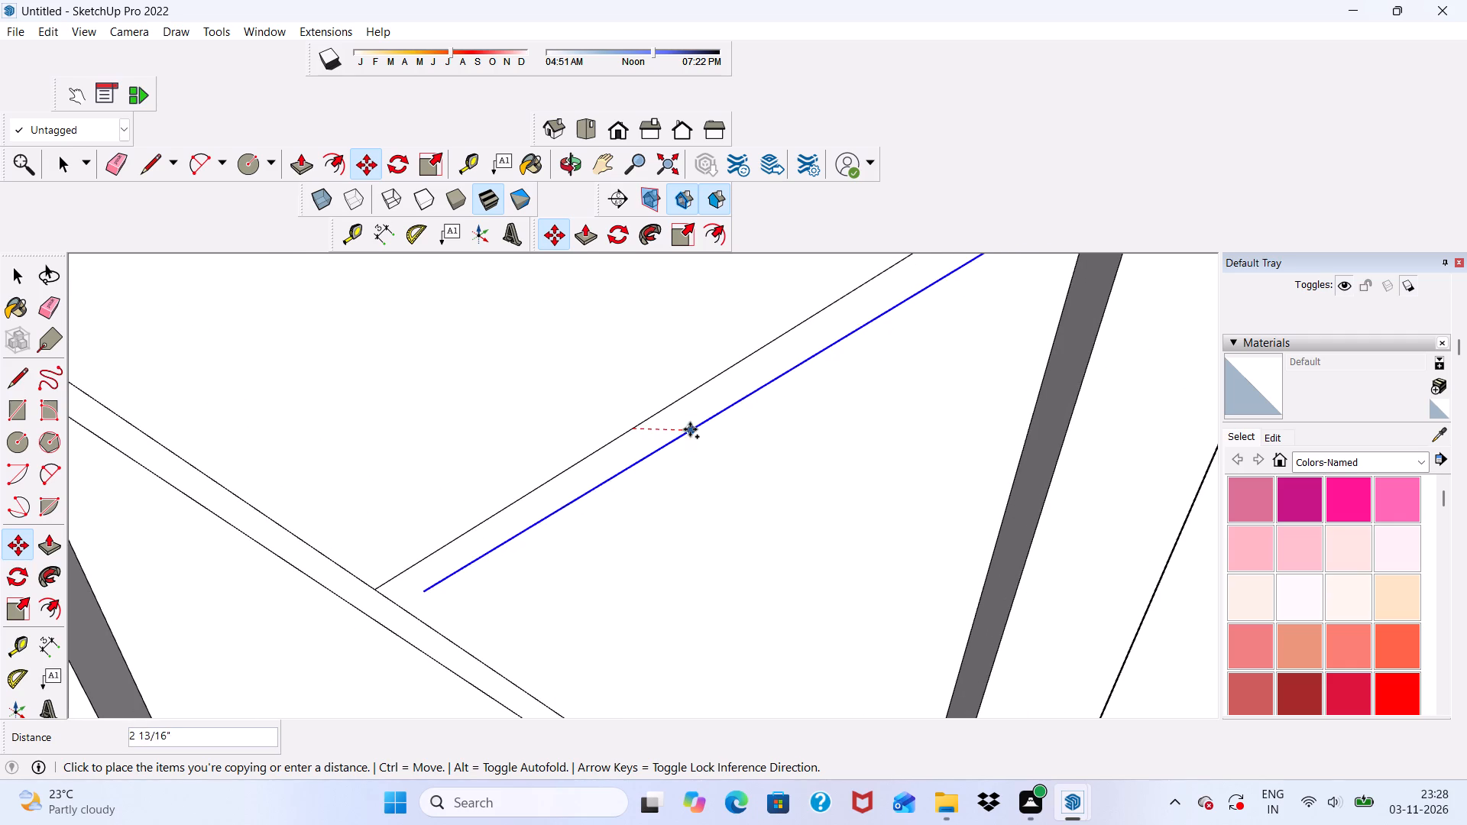
{"action": "scroll", "coordinate": [662, 455], "scroll_direction": "down", "scroll_amount": 2}
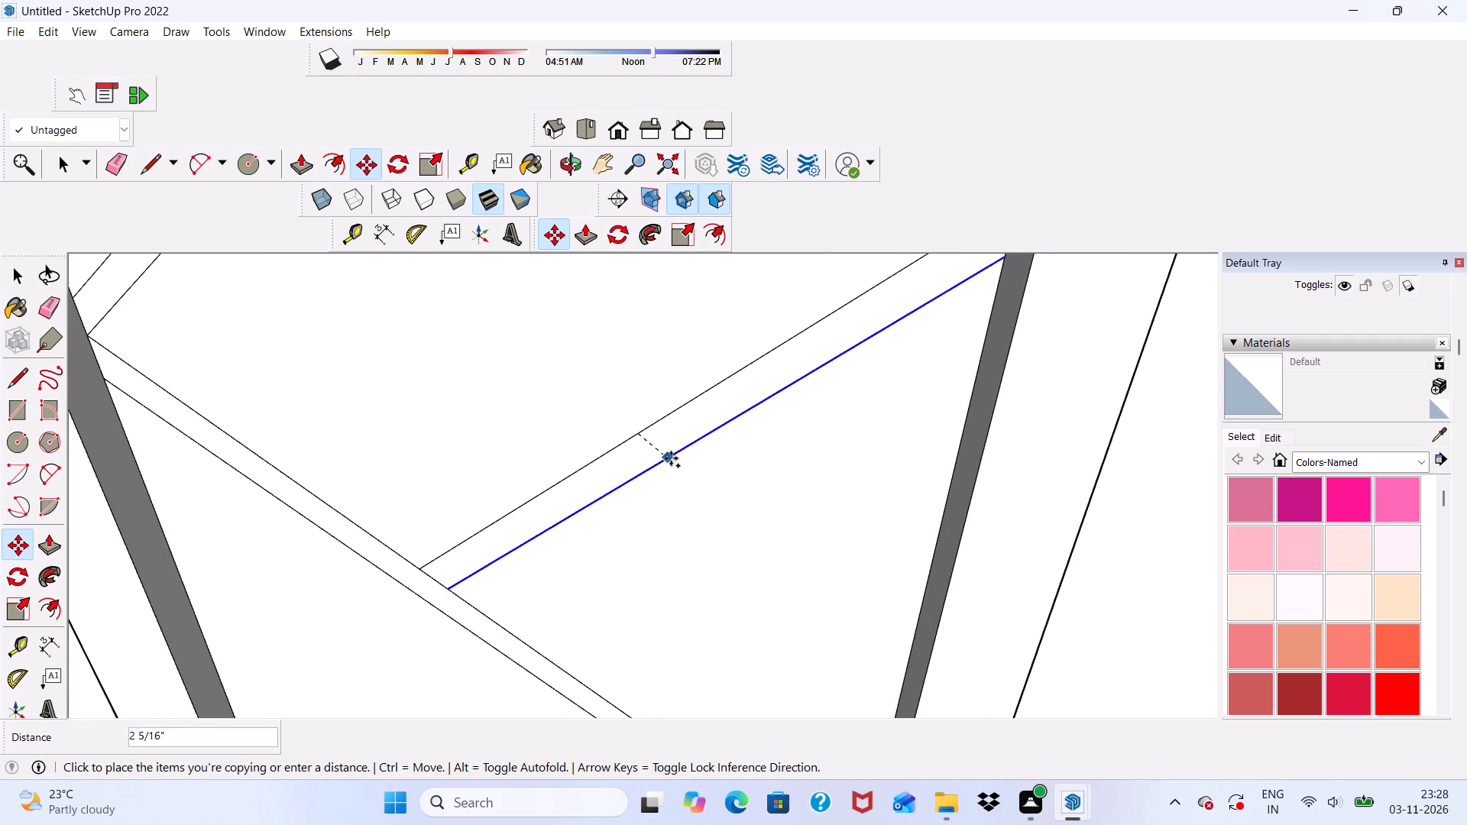
{"action": "scroll", "coordinate": [687, 437], "scroll_direction": "down", "scroll_amount": 2}
{"action": "middle_click_drag", "start_coordinate": [697, 443], "coordinate": [731, 431]}
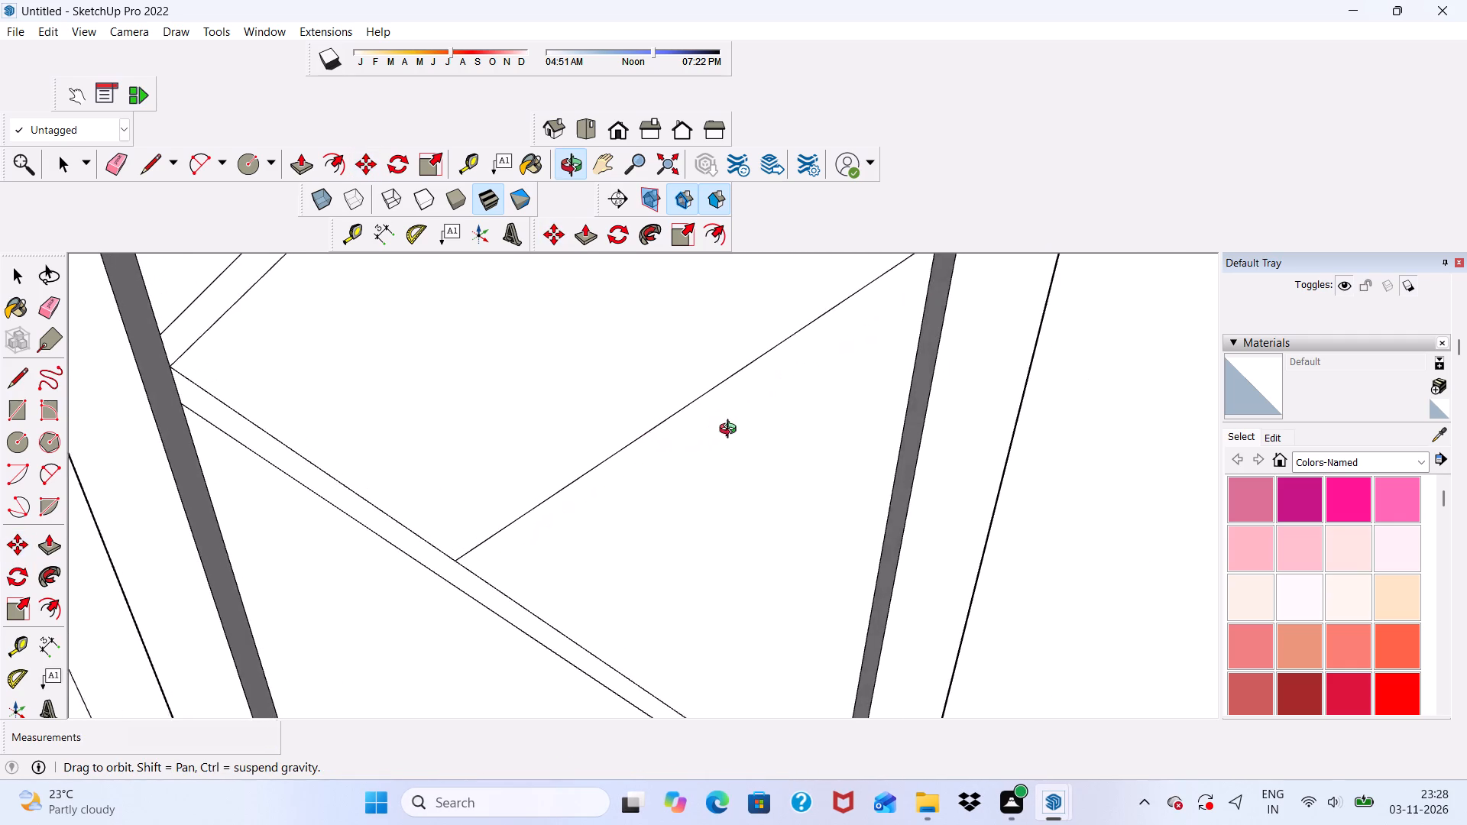
{"action": "middle_click_drag", "start_coordinate": [731, 431], "coordinate": [756, 425]}
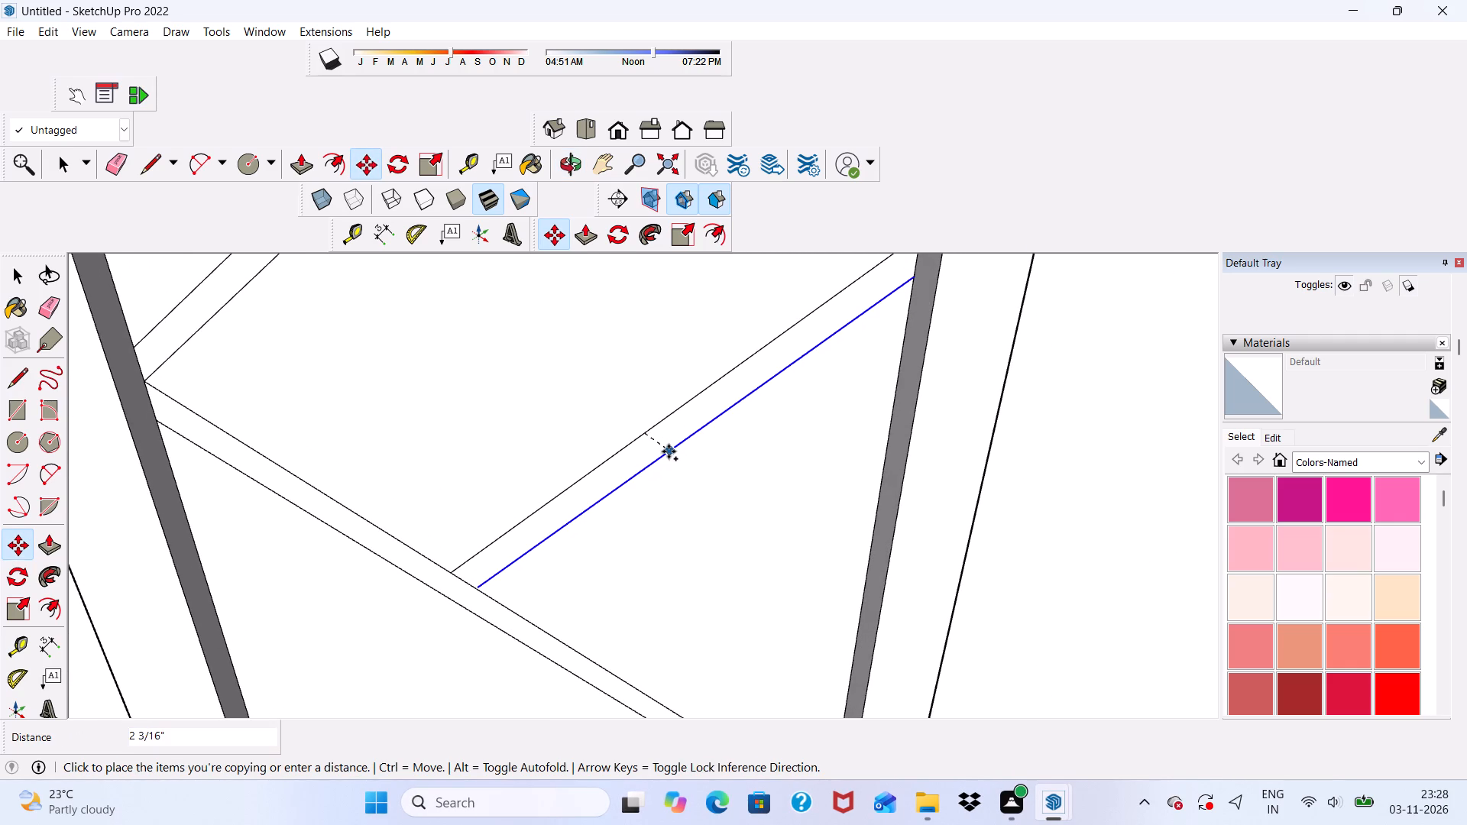
{"action": "left_click", "coordinate": [668, 452]}
Erase the short edge segments separating the diagonal strips at the door's lower and upper junctions.
{"action": "scroll", "coordinate": [698, 427], "scroll_direction": "down", "scroll_amount": 10}
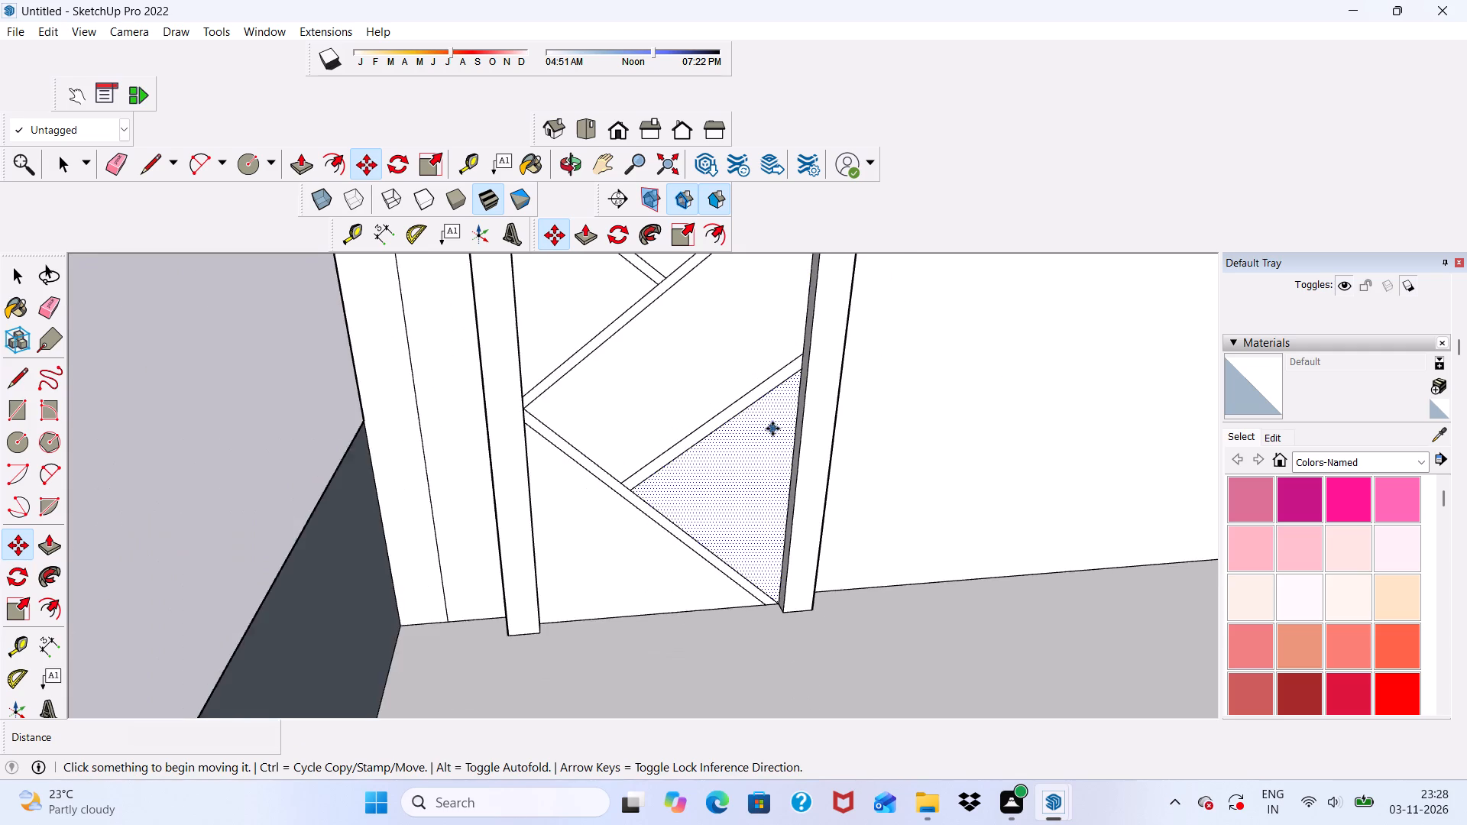
{"action": "middle_click_drag", "start_coordinate": [772, 429], "coordinate": [689, 419]}
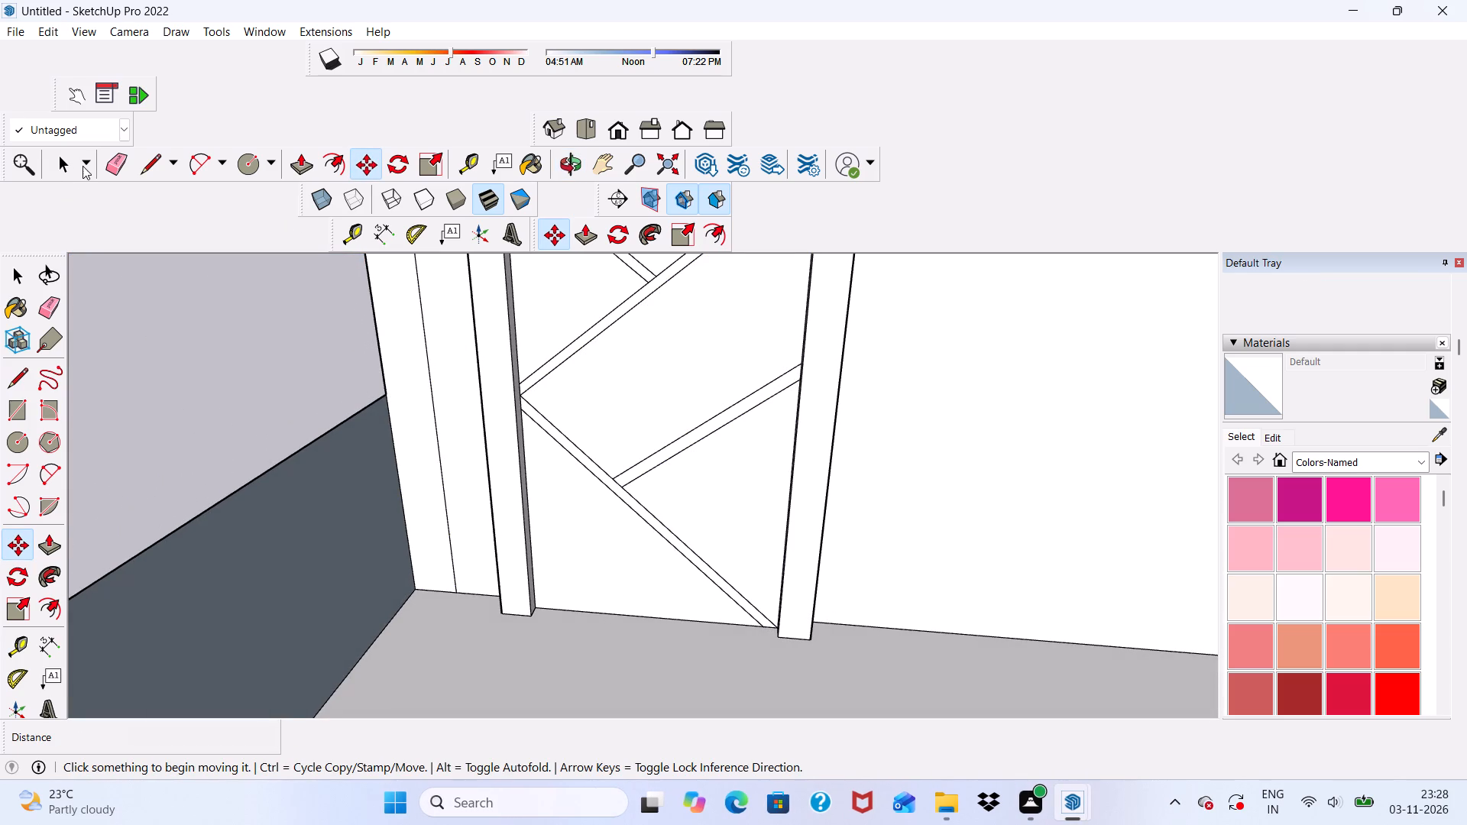
{"action": "left_click", "coordinate": [111, 169]}
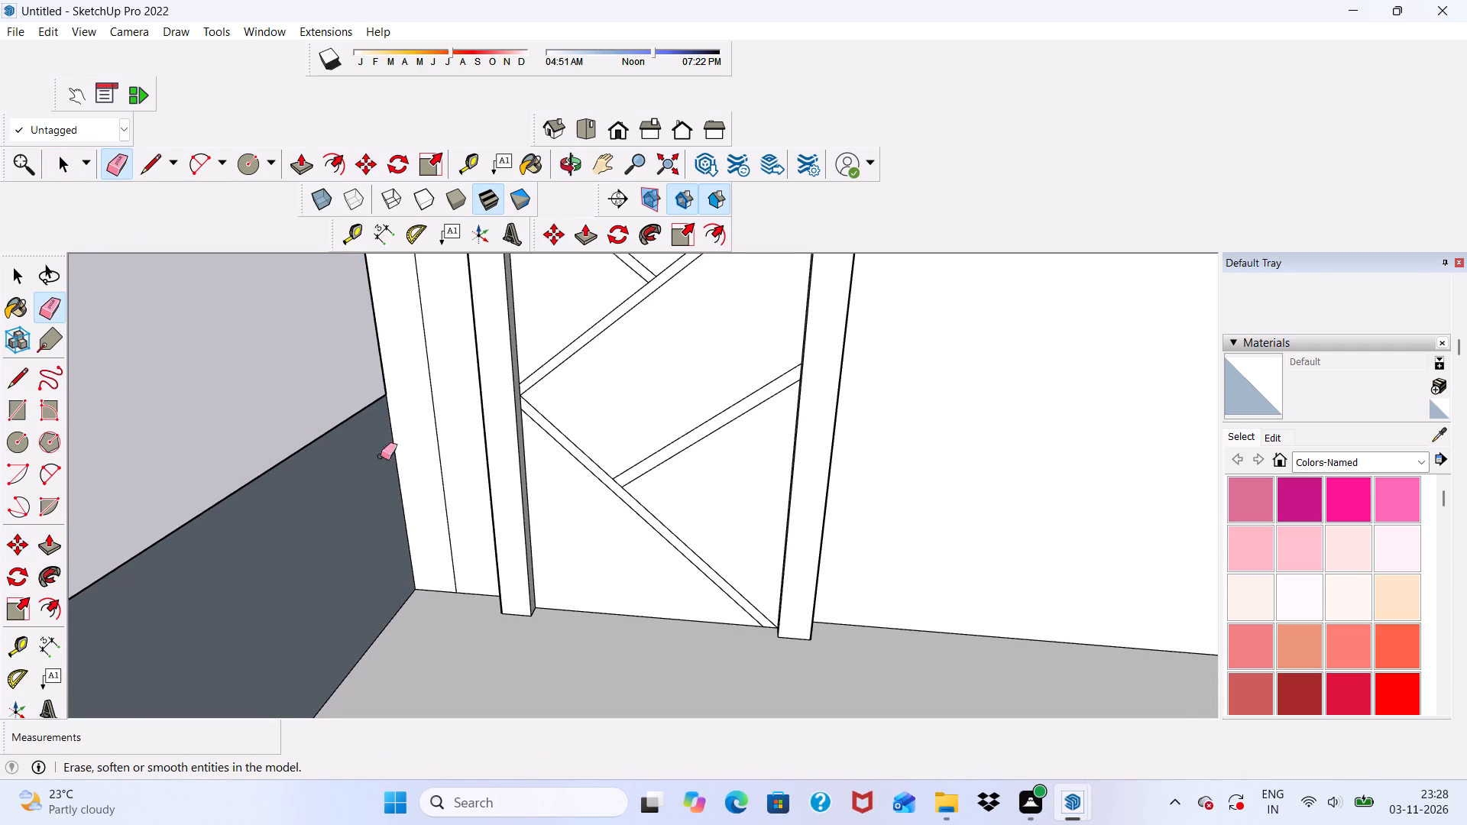
{"action": "scroll", "coordinate": [459, 507], "scroll_direction": "up", "scroll_amount": 13}
{"action": "left_click_drag", "start_coordinate": [686, 432], "coordinate": [678, 439]}
{"action": "scroll", "coordinate": [677, 438], "scroll_direction": "down", "scroll_amount": 2}
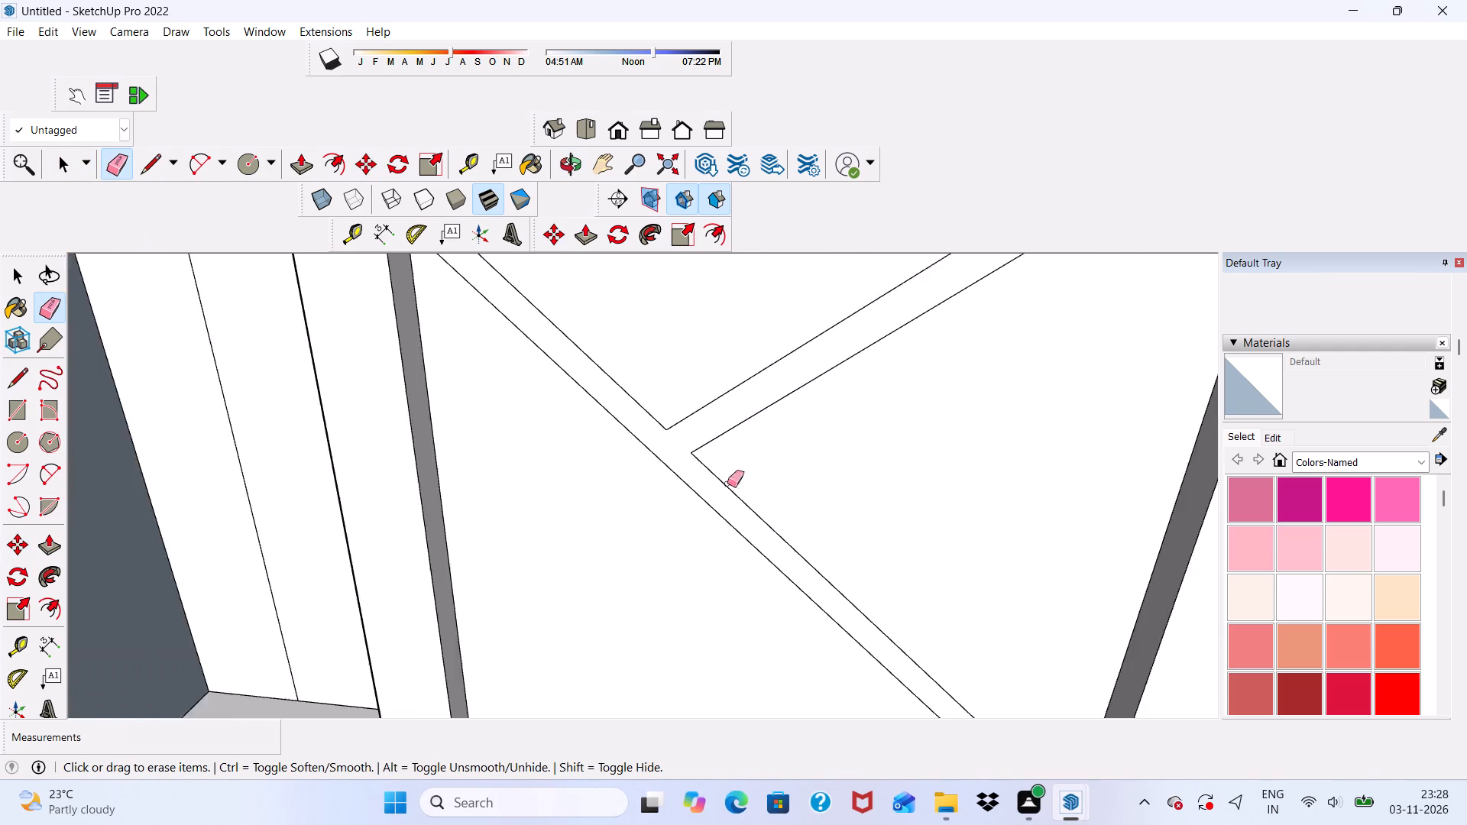
{"action": "scroll", "coordinate": [727, 484], "scroll_direction": "down", "scroll_amount": 16}
{"action": "scroll", "coordinate": [789, 300], "scroll_direction": "up", "scroll_amount": 17}
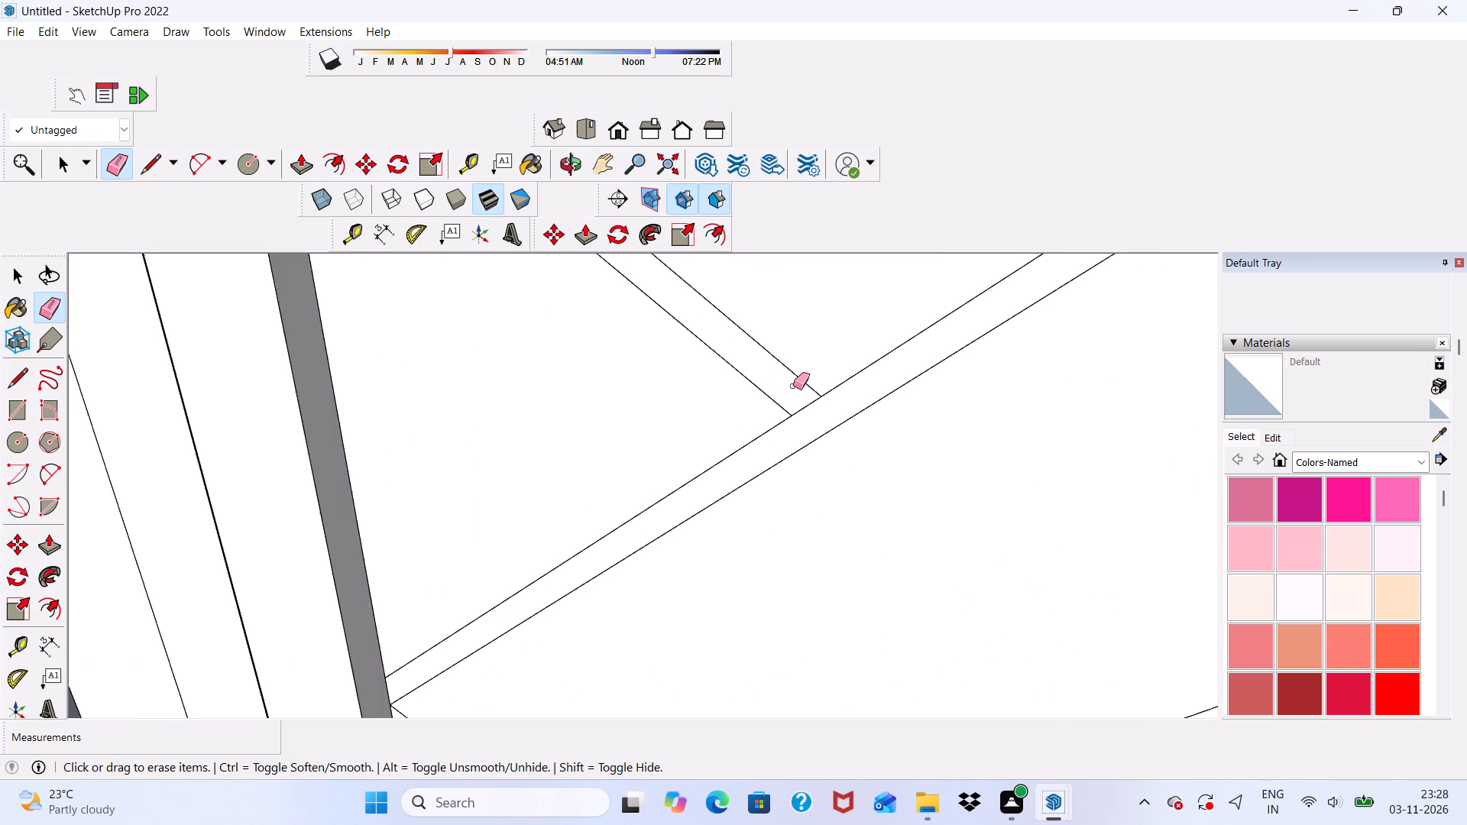
{"action": "scroll", "coordinate": [793, 386], "scroll_direction": "up", "scroll_amount": 2}
{"action": "left_click_drag", "start_coordinate": [789, 394], "coordinate": [811, 419]}
Draw a handle circle of about 3 13/16" radius on the door panel between the two right-rising diagonal strips.
{"action": "scroll", "coordinate": [805, 393], "scroll_direction": "down", "scroll_amount": 11}
{"action": "middle_click_drag", "start_coordinate": [728, 498], "coordinate": [697, 422]}
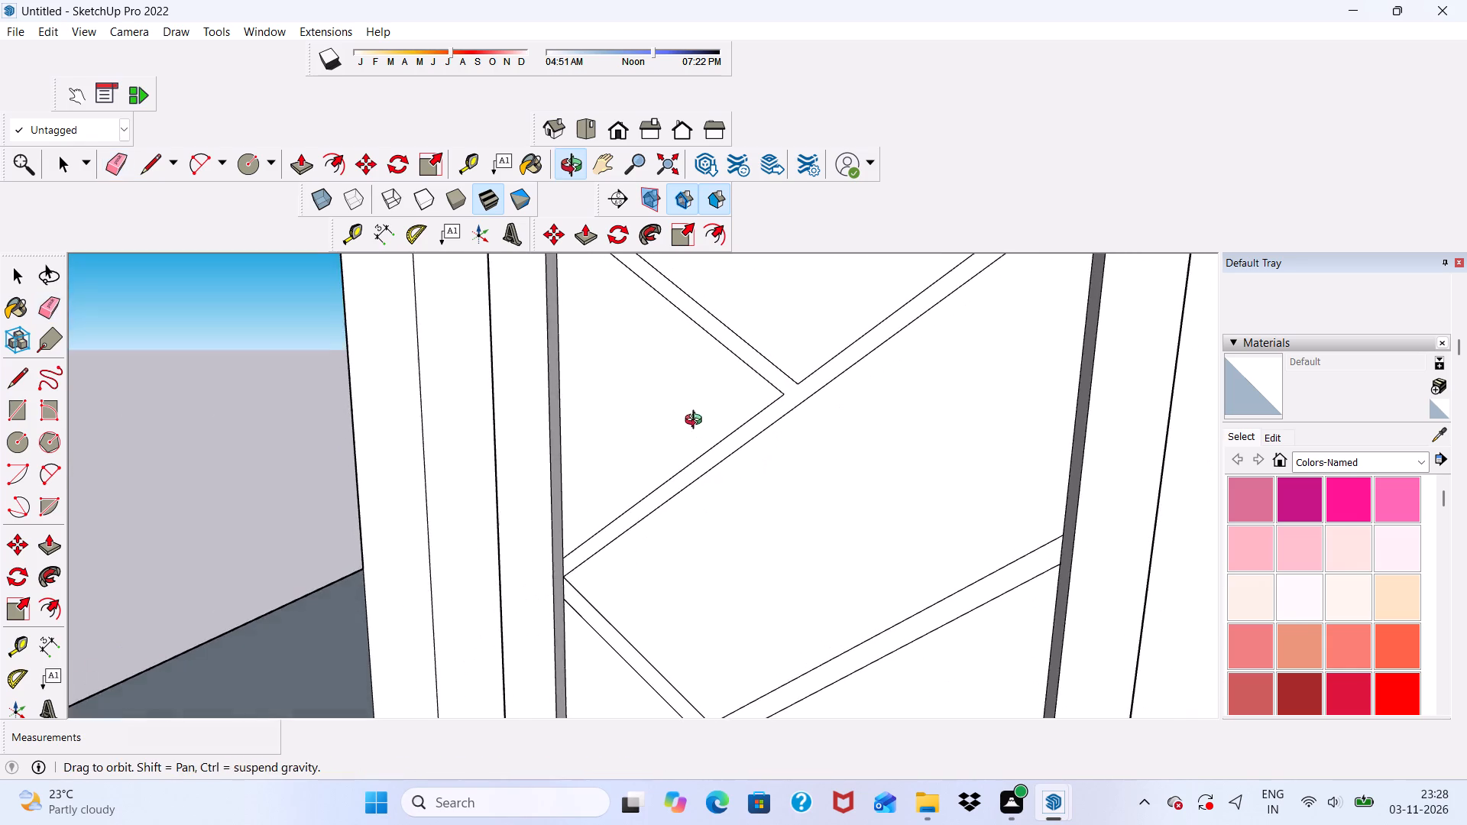
{"action": "middle_click_drag", "start_coordinate": [697, 422], "coordinate": [696, 419]}
{"action": "scroll", "coordinate": [714, 424], "scroll_direction": "down", "scroll_amount": 10}
{"action": "middle_click_drag", "start_coordinate": [773, 497], "coordinate": [876, 536]}
{"action": "scroll", "coordinate": [824, 461], "scroll_direction": "down", "scroll_amount": 5}
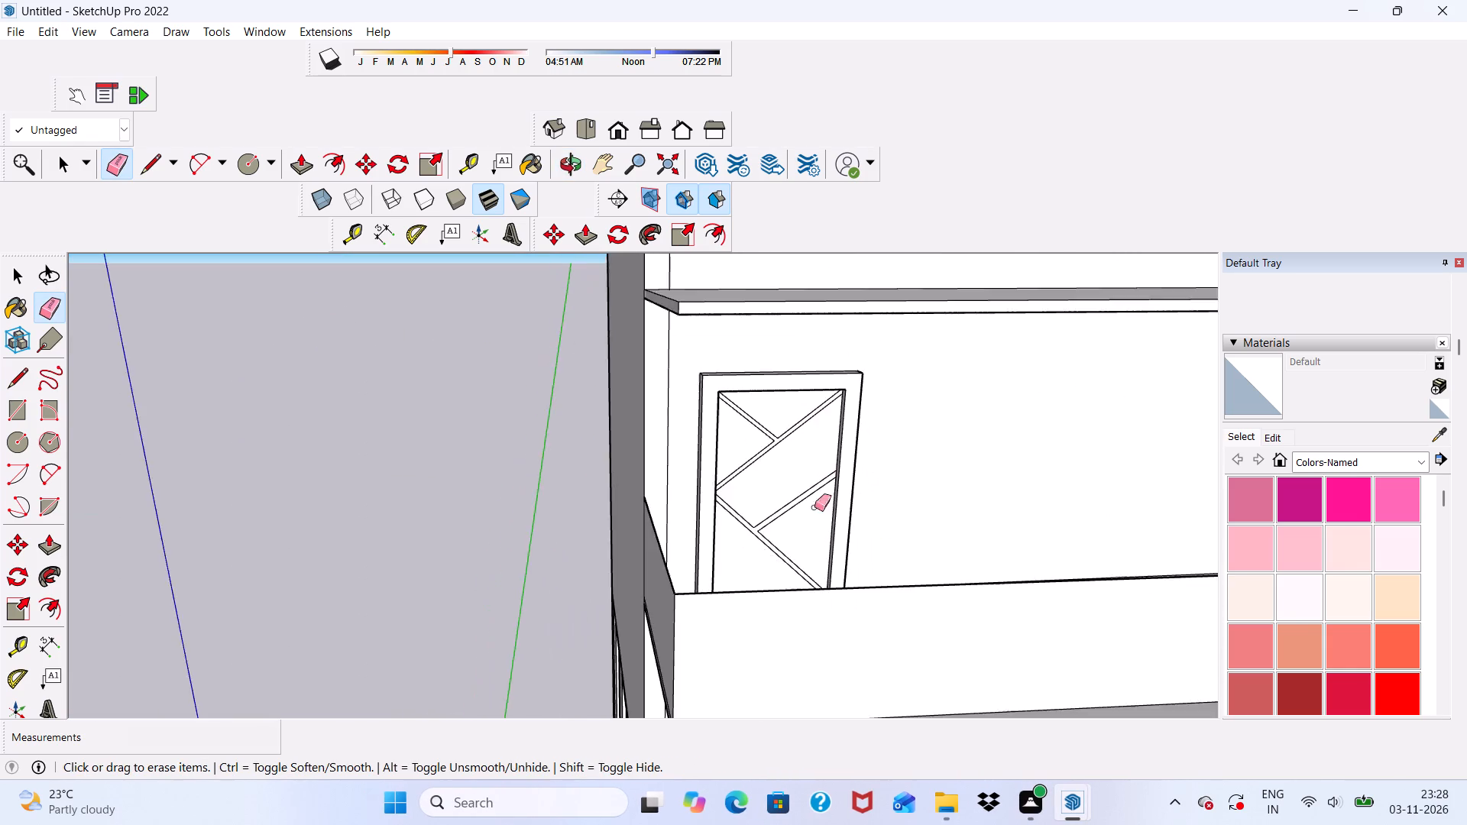
{"action": "middle_click_drag", "start_coordinate": [811, 555], "coordinate": [710, 572]}
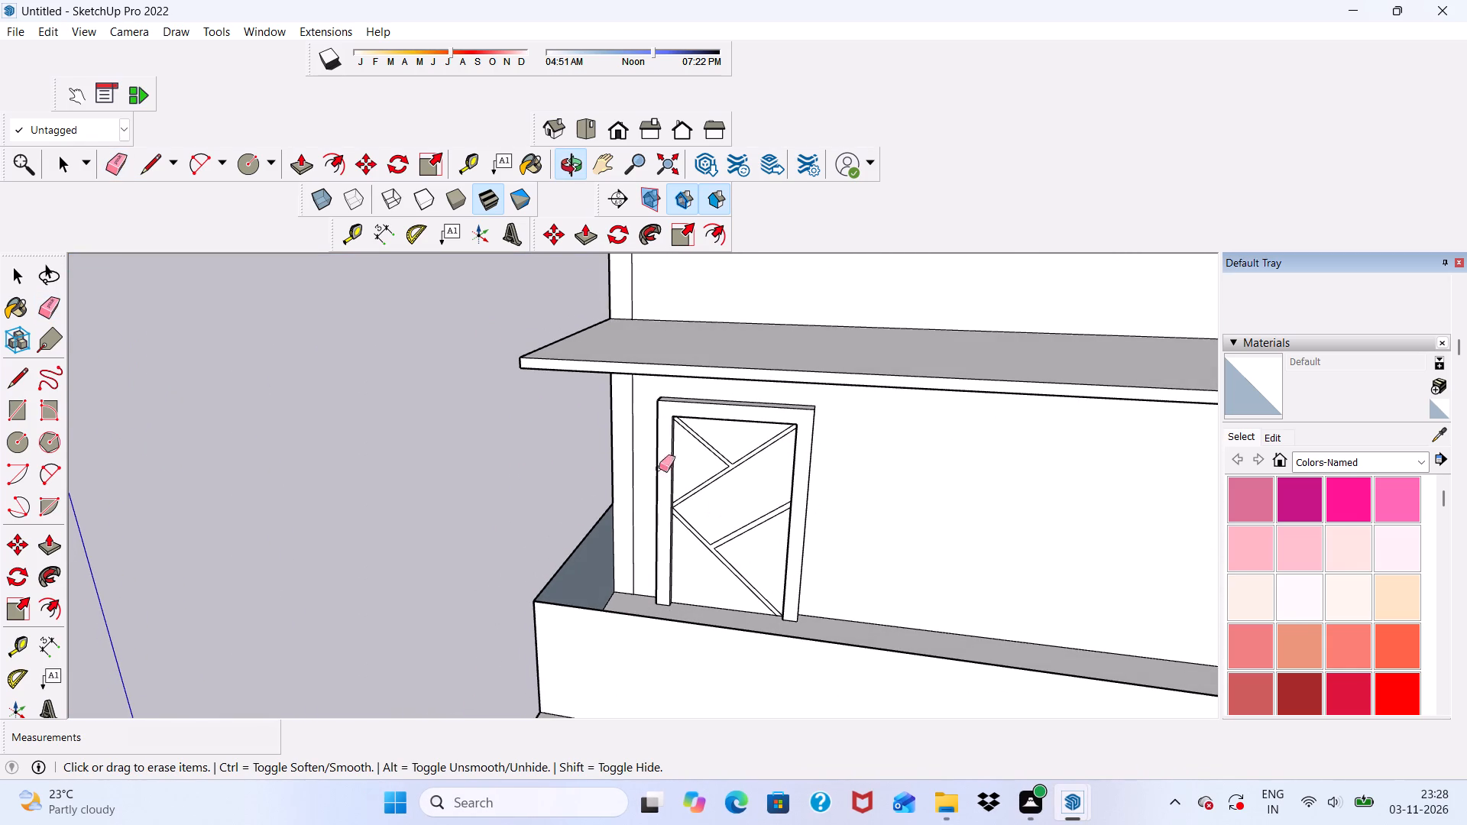
{"action": "left_click", "coordinate": [253, 159]}
{"action": "scroll", "coordinate": [667, 522], "scroll_direction": "up", "scroll_amount": 3}
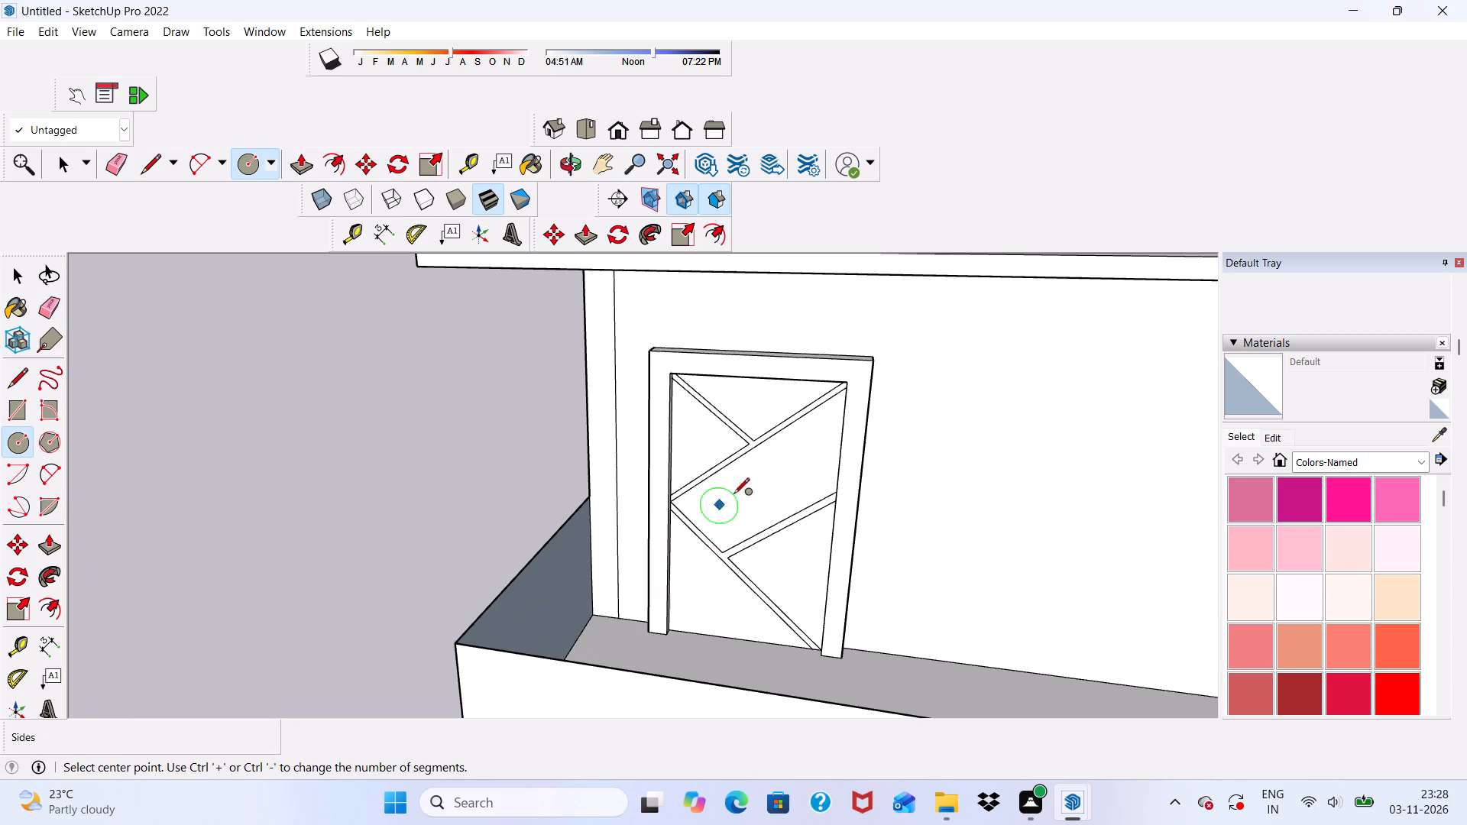
{"action": "scroll", "coordinate": [766, 489], "scroll_direction": "up", "scroll_amount": 4}
{"action": "left_click", "coordinate": [789, 478]}
{"action": "scroll", "coordinate": [793, 460], "scroll_direction": "up", "scroll_amount": 4}
{"action": "left_click", "coordinate": [793, 459]}
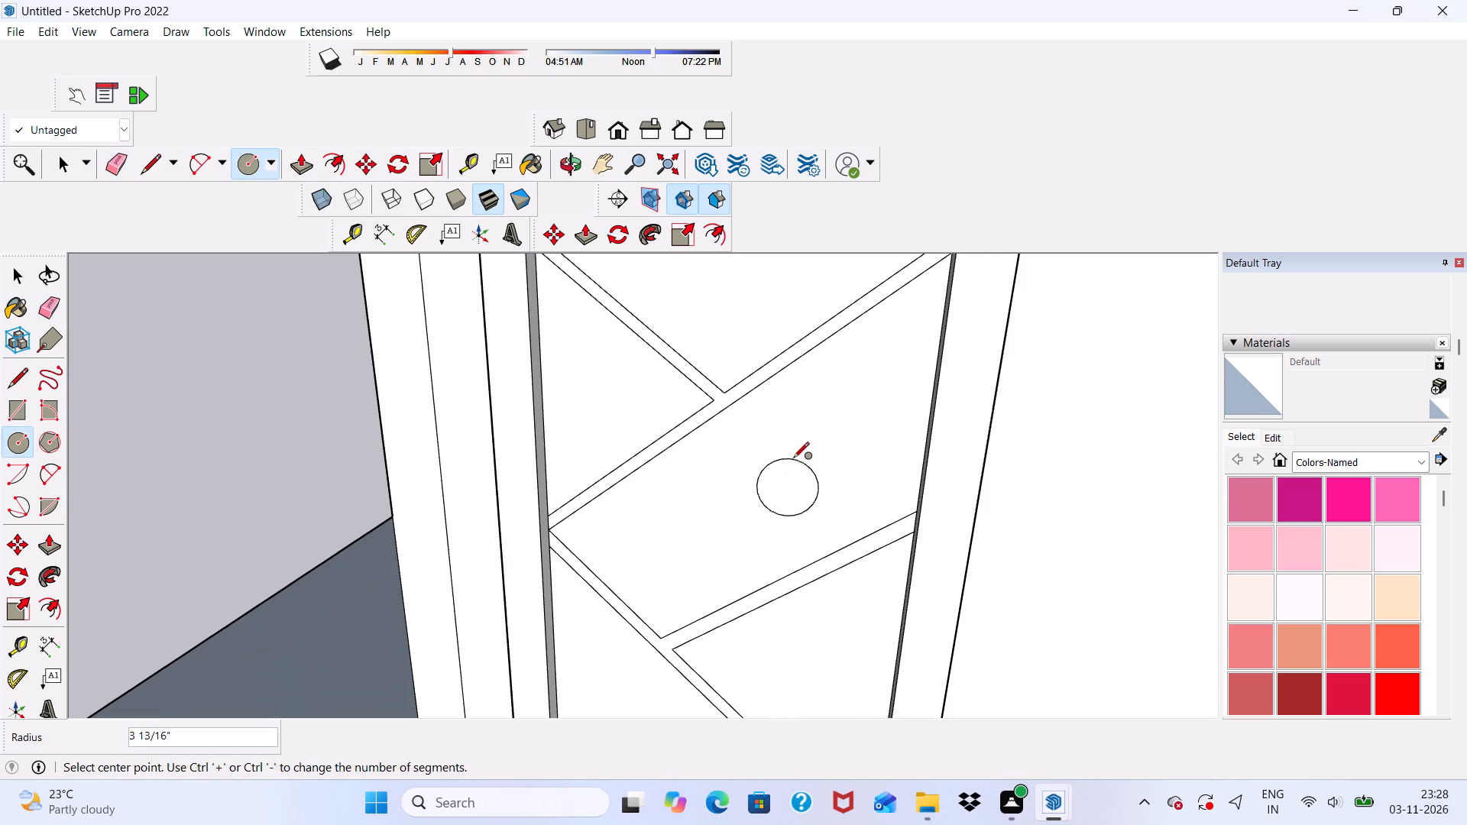
Push/Pull the circular door handle face outward by 3".
{"action": "left_click", "coordinate": [303, 158]}
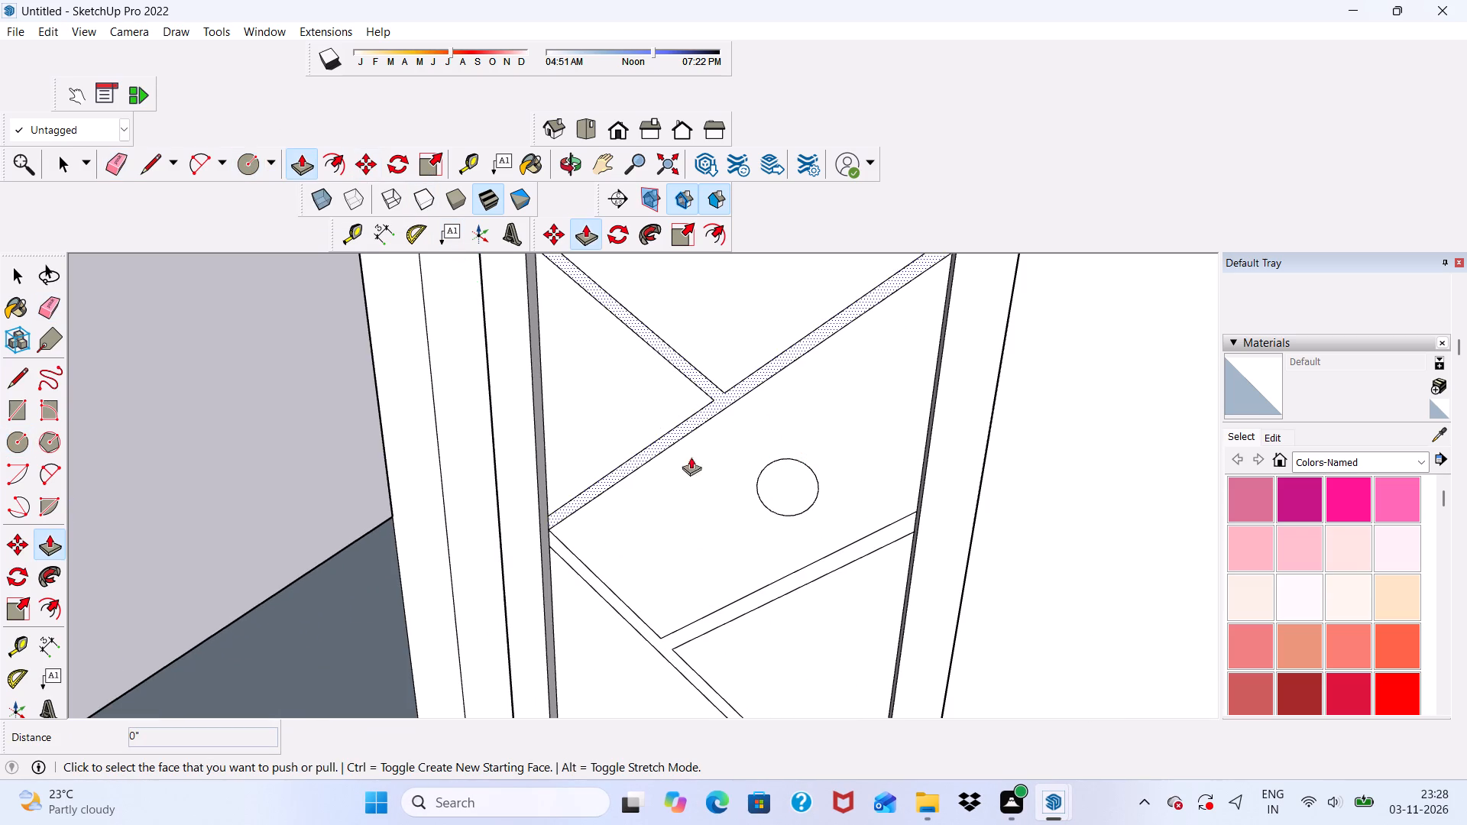
{"action": "left_click", "coordinate": [776, 473]}
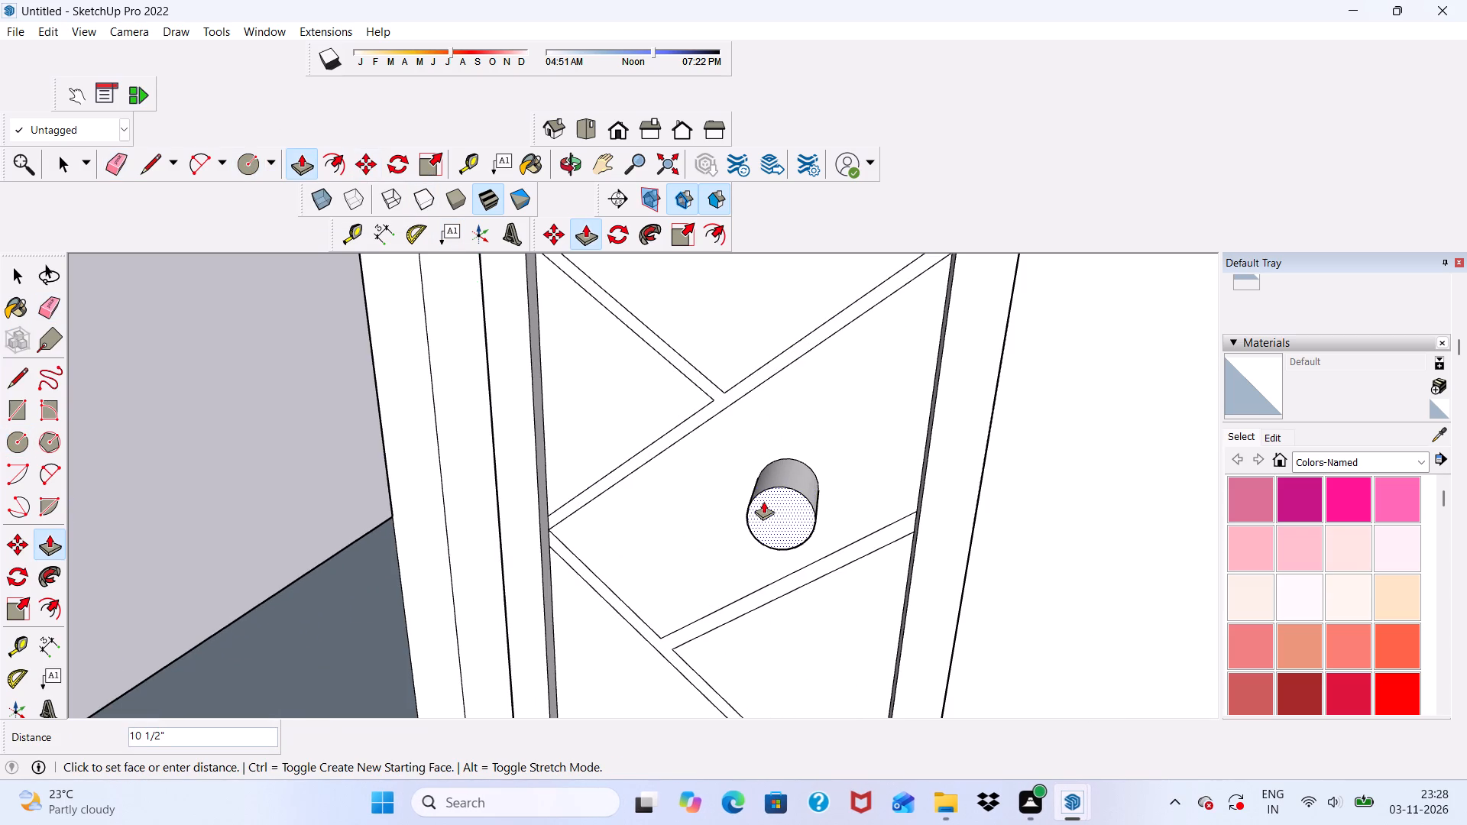
{"action": "type", "text": "3\""}
{"action": "key", "text": "Return"}
Draw a door-outline rectangle on the back wall one level above the round-handled door, rising from the balcony slab.
{"action": "scroll", "coordinate": [788, 460], "scroll_direction": "down", "scroll_amount": 6}
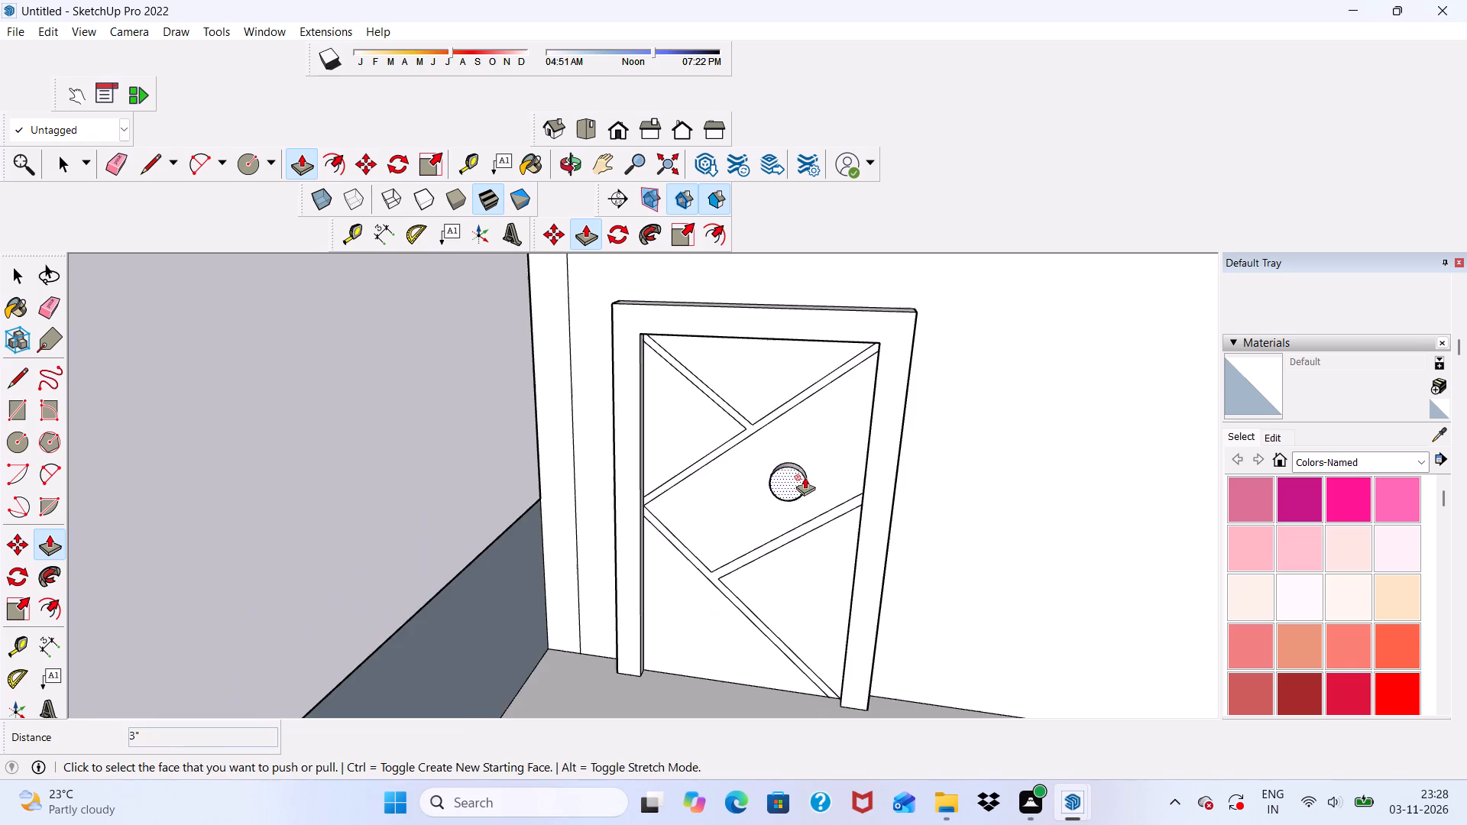
{"action": "middle_click_drag", "start_coordinate": [730, 527], "coordinate": [773, 539]}
{"action": "scroll", "coordinate": [724, 506], "scroll_direction": "down", "scroll_amount": 4}
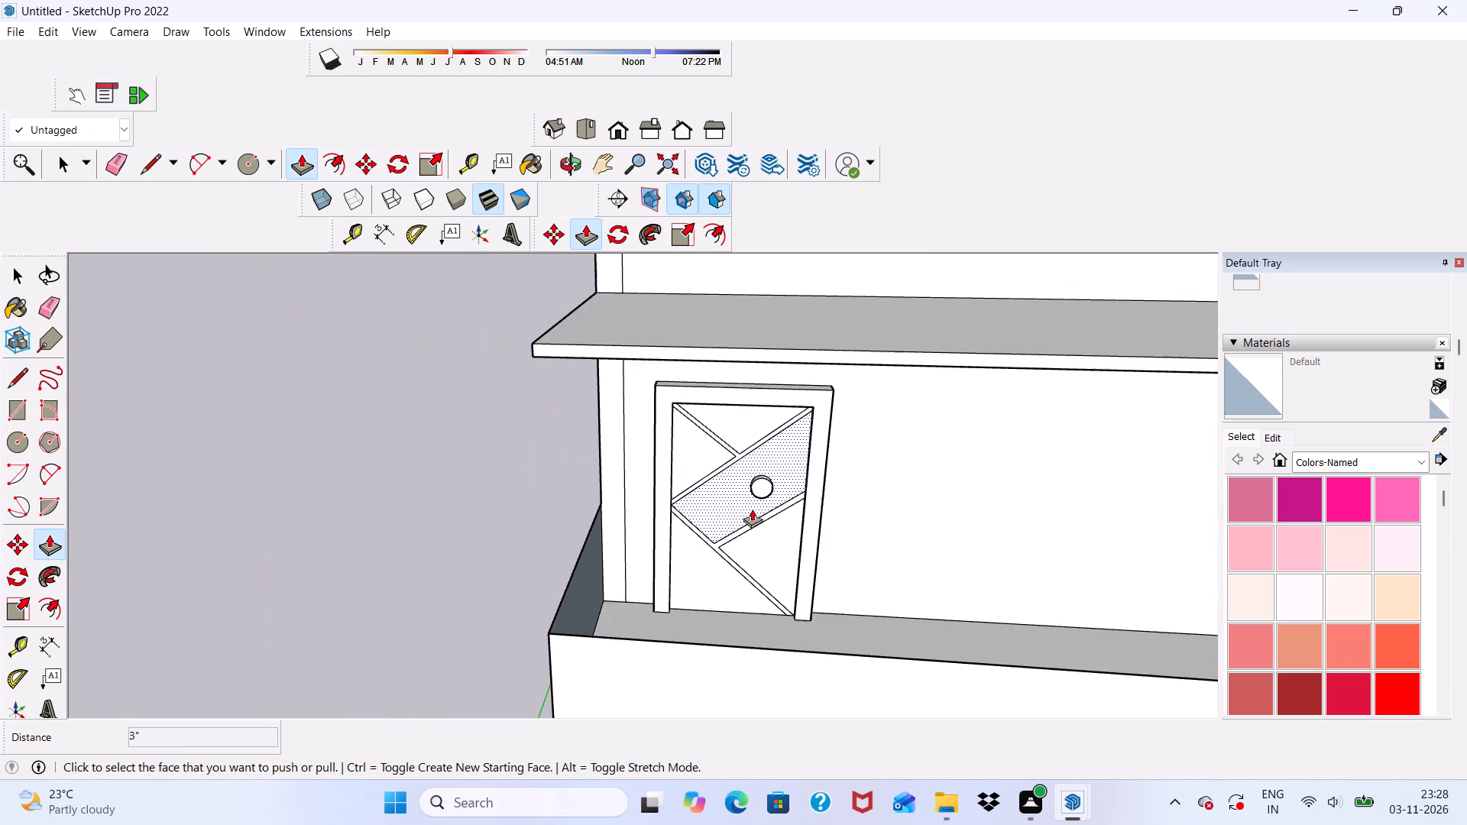
{"action": "scroll", "coordinate": [752, 509], "scroll_direction": "down", "scroll_amount": 8}
{"action": "middle_click_drag", "start_coordinate": [774, 591], "coordinate": [782, 535]}
{"action": "scroll", "coordinate": [819, 457], "scroll_direction": "down", "scroll_amount": 5}
{"action": "scroll", "coordinate": [797, 542], "scroll_direction": "up", "scroll_amount": 1}
{"action": "middle_click_drag", "start_coordinate": [730, 568], "coordinate": [844, 607]}
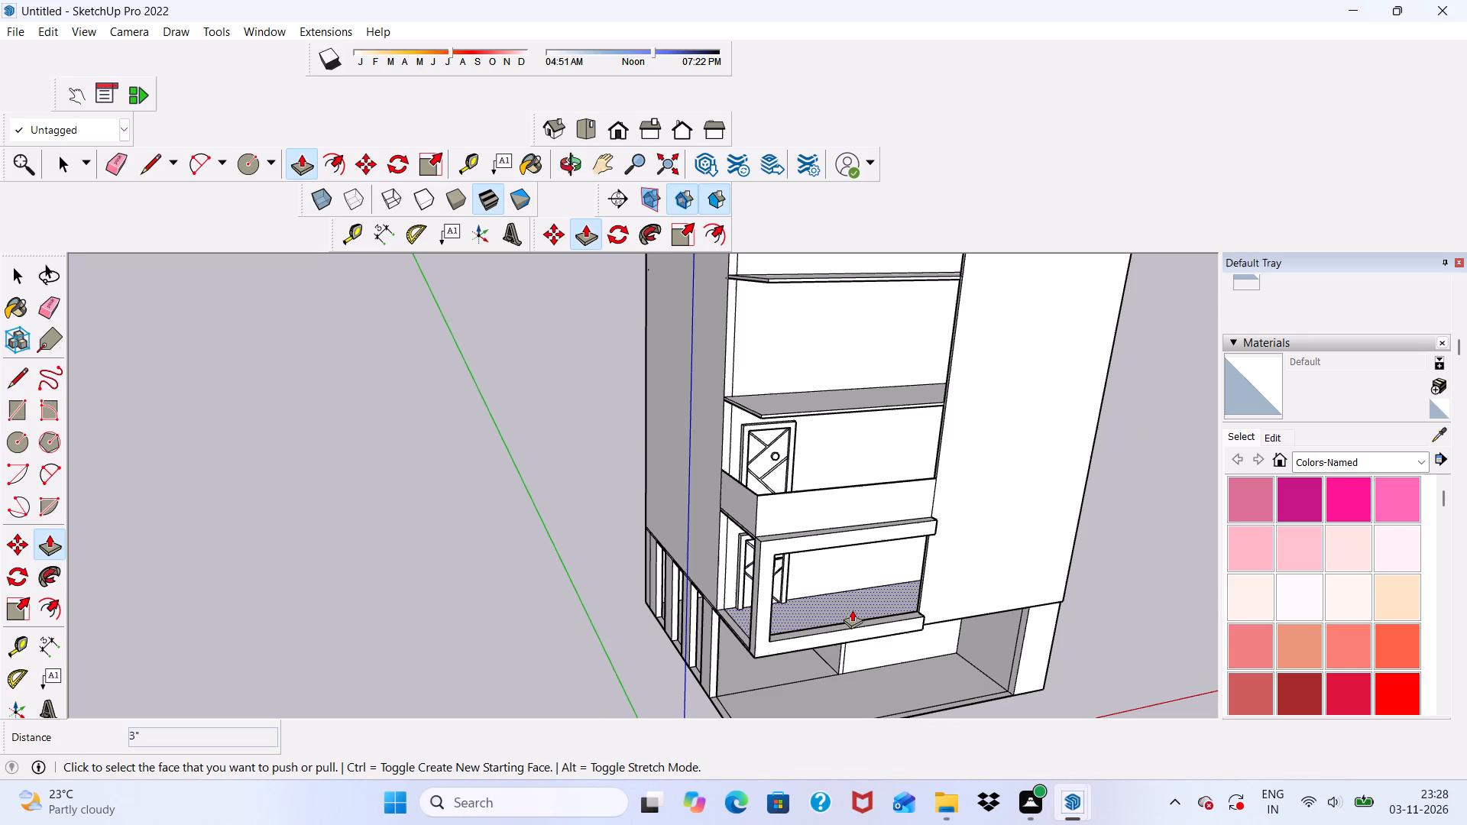
{"action": "scroll", "coordinate": [818, 693], "scroll_direction": "up", "scroll_amount": 1}
{"action": "scroll", "coordinate": [836, 670], "scroll_direction": "down", "scroll_amount": 4}
{"action": "middle_click_drag", "start_coordinate": [886, 536], "coordinate": [759, 543]}
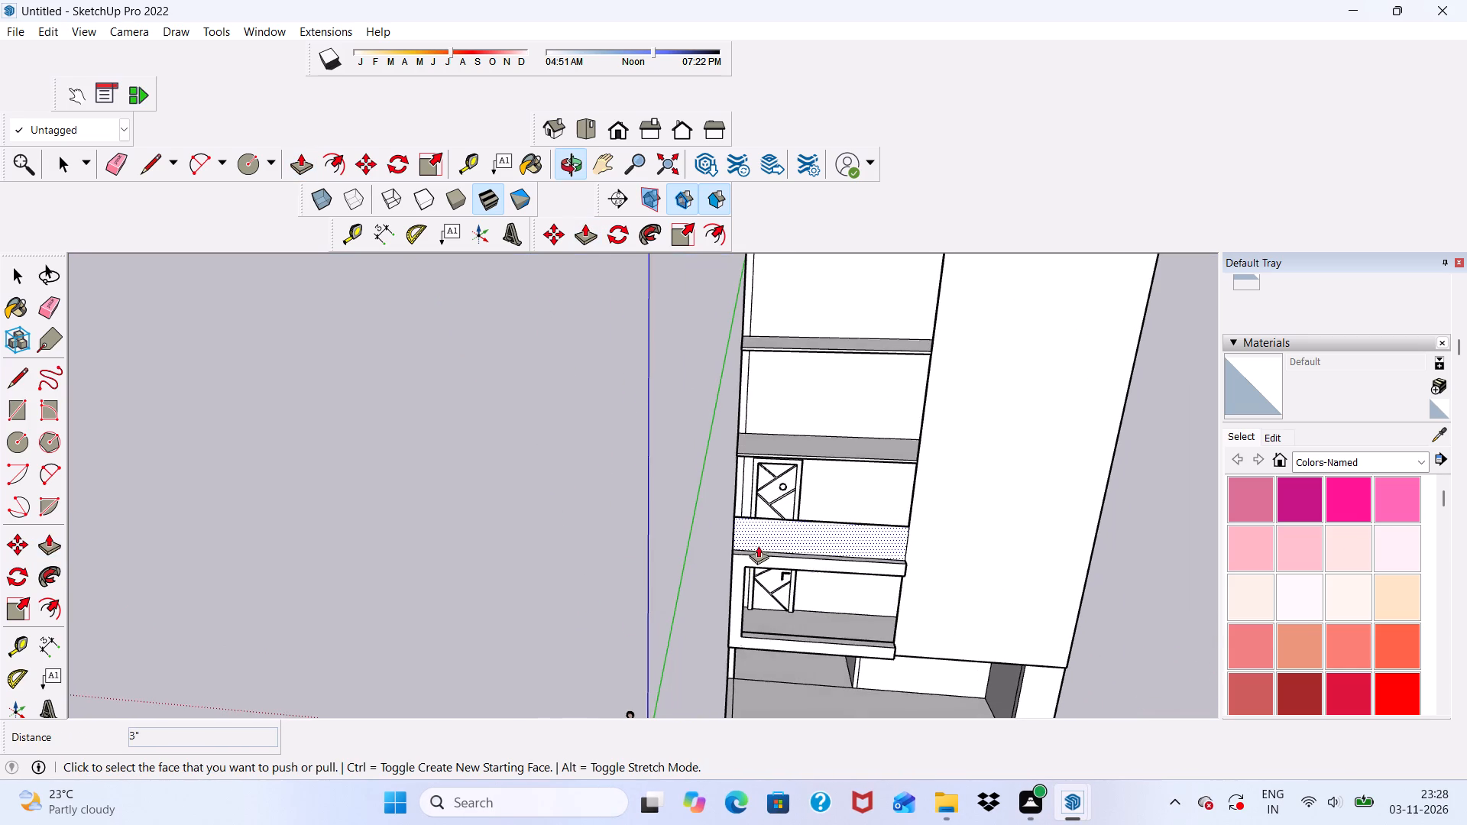
{"action": "scroll", "coordinate": [776, 408], "scroll_direction": "up", "scroll_amount": 5}
{"action": "scroll", "coordinate": [756, 535], "scroll_direction": "down", "scroll_amount": 1}
{"action": "middle_click_drag", "start_coordinate": [756, 539], "coordinate": [739, 493]}
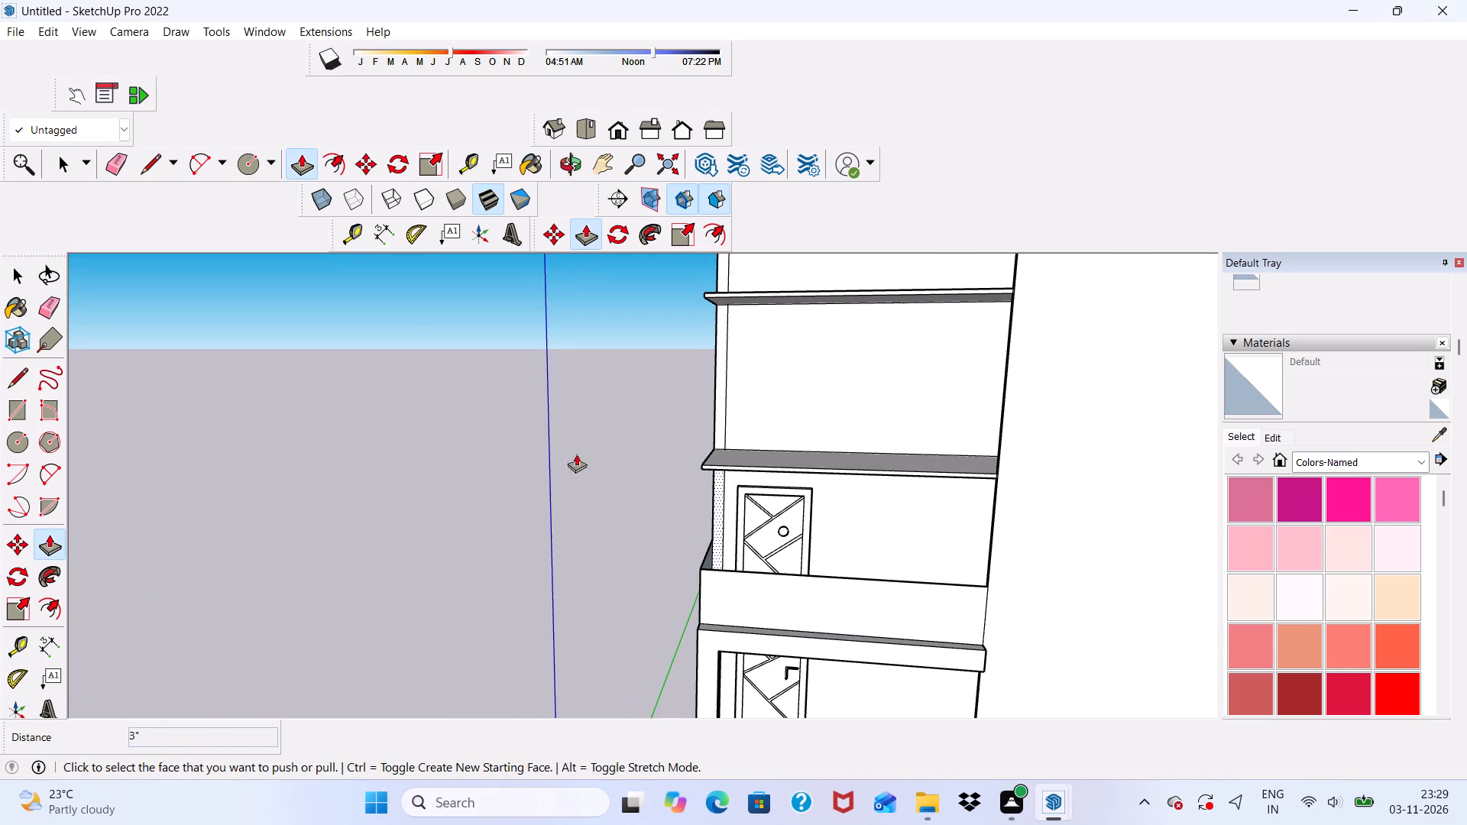
{"action": "left_click", "coordinate": [21, 412]}
{"action": "scroll", "coordinate": [772, 464], "scroll_direction": "up", "scroll_amount": 5}
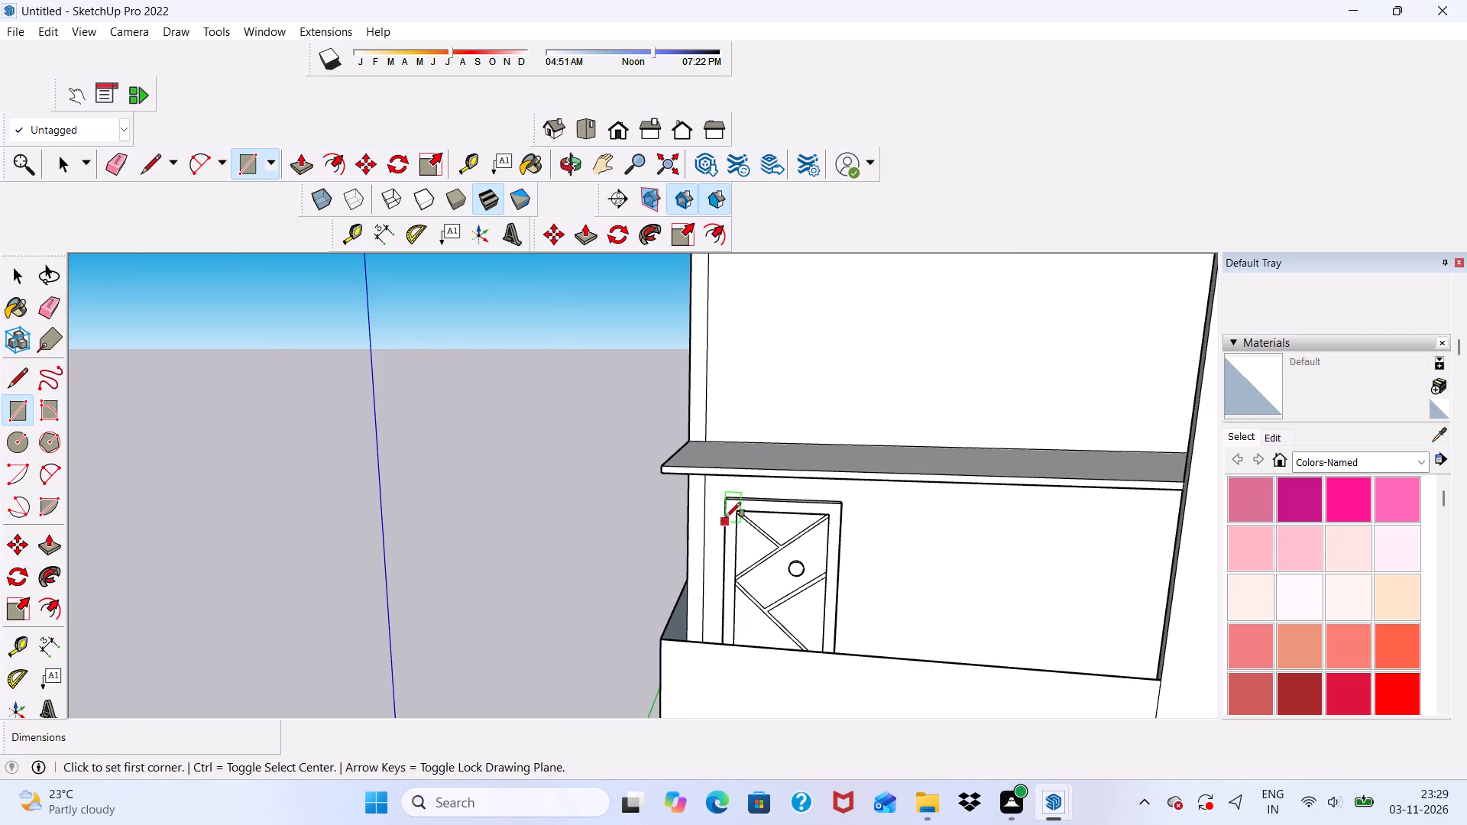
{"action": "left_click", "coordinate": [737, 438]}
{"action": "scroll", "coordinate": [793, 427], "scroll_direction": "down", "scroll_amount": 5}
{"action": "scroll", "coordinate": [833, 332], "scroll_direction": "up", "scroll_amount": 2}
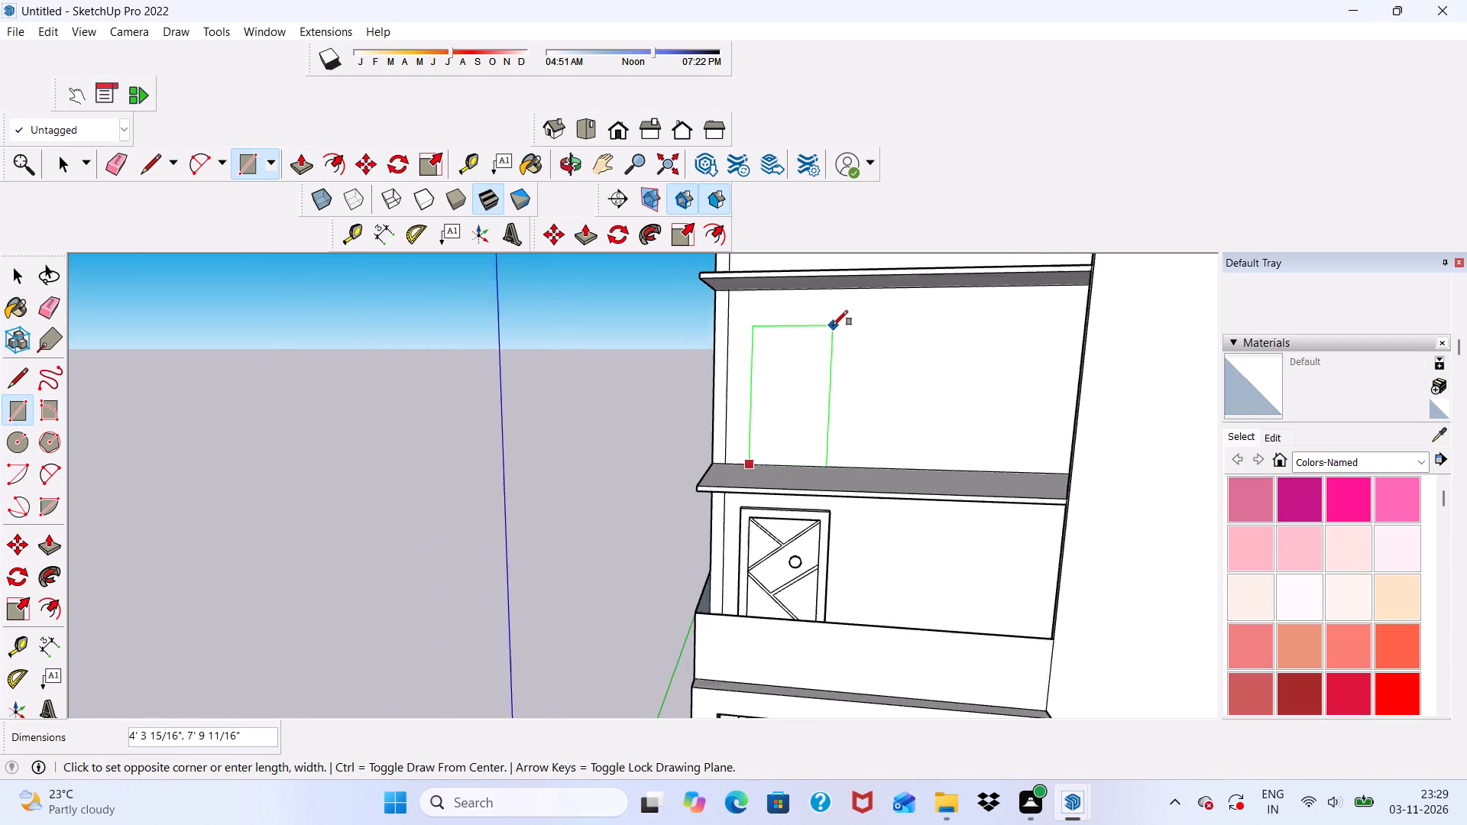
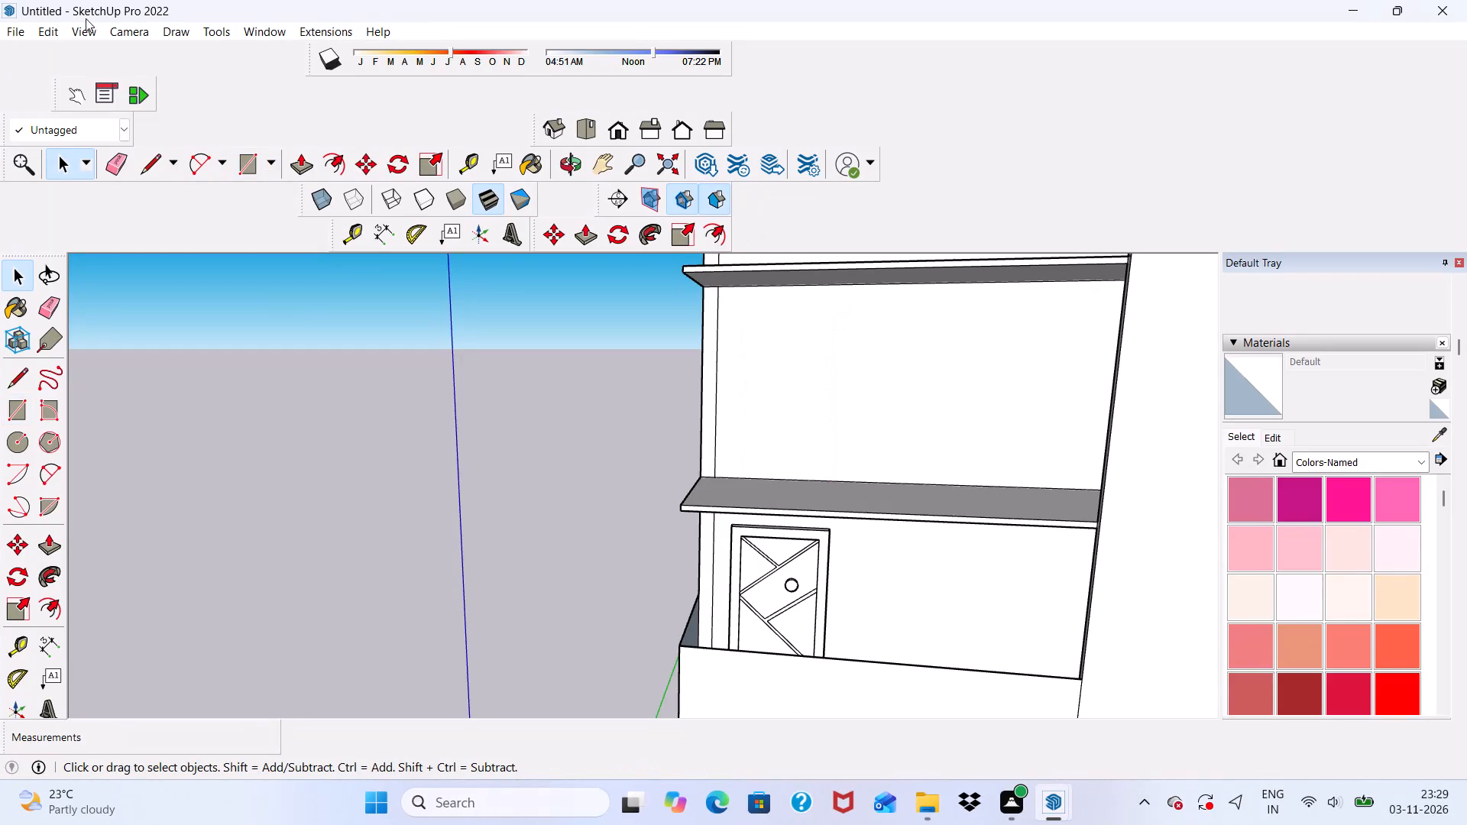
Draw a 4' by 7' door rectangle on the wall, standing on the slab above the existing patterned door.
{"action": "left_click", "coordinate": [243, 154]}
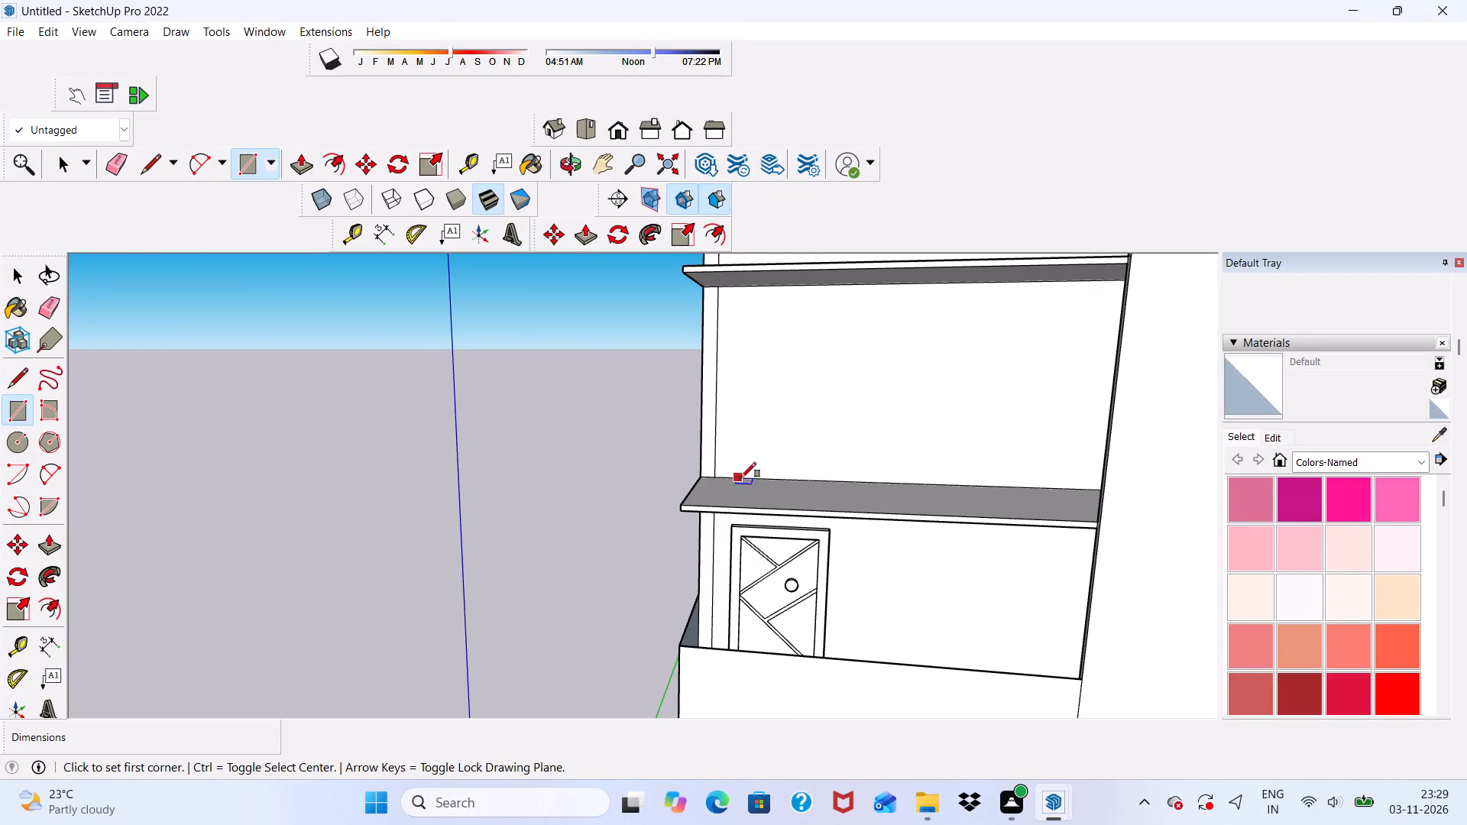
{"action": "left_click", "coordinate": [741, 475]}
{"action": "scroll", "coordinate": [846, 315], "scroll_direction": "up", "scroll_amount": 1}
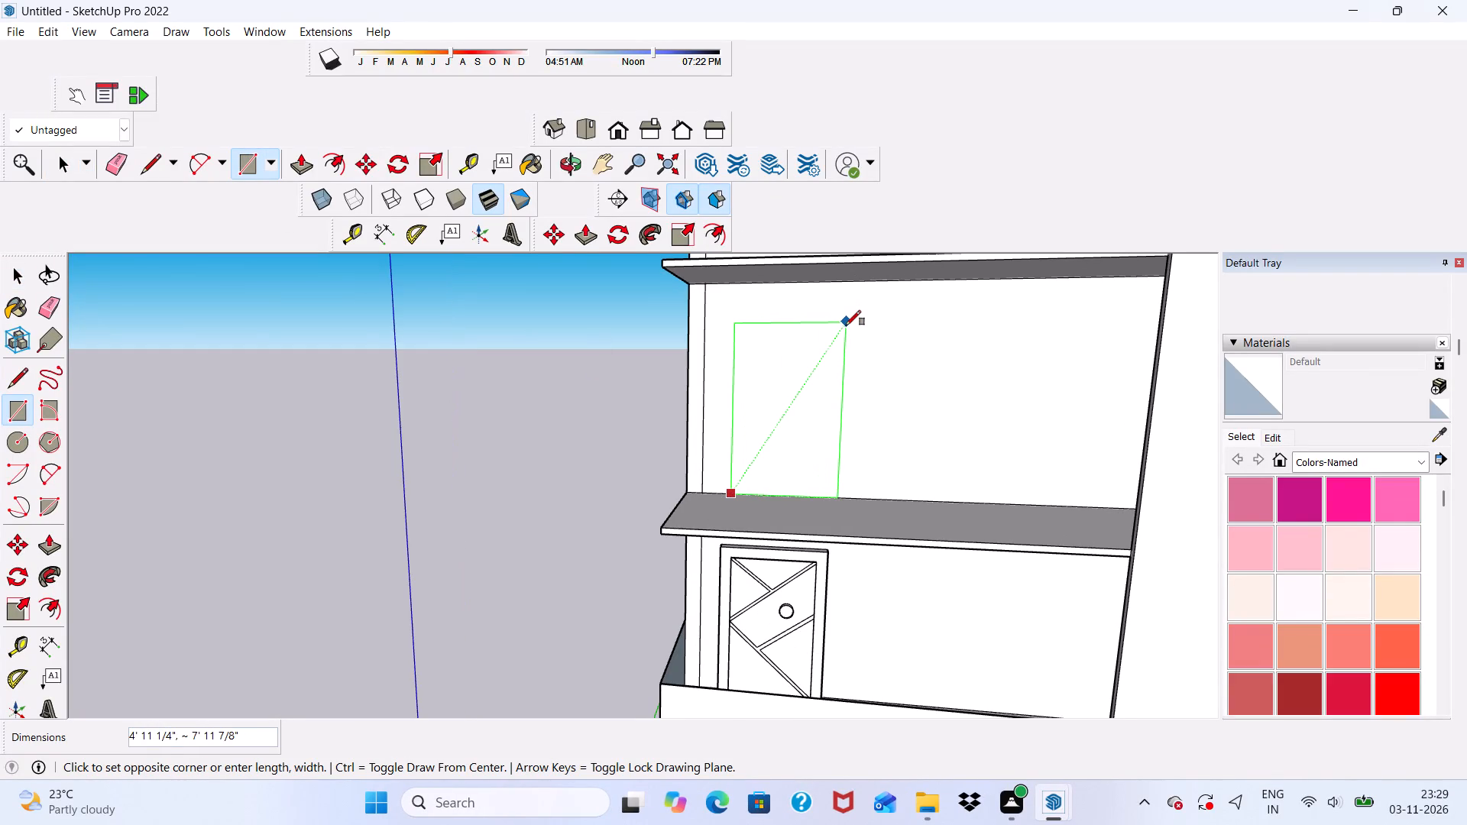
{"action": "type", "text": "4',7'"}
{"action": "key", "text": "Return"}
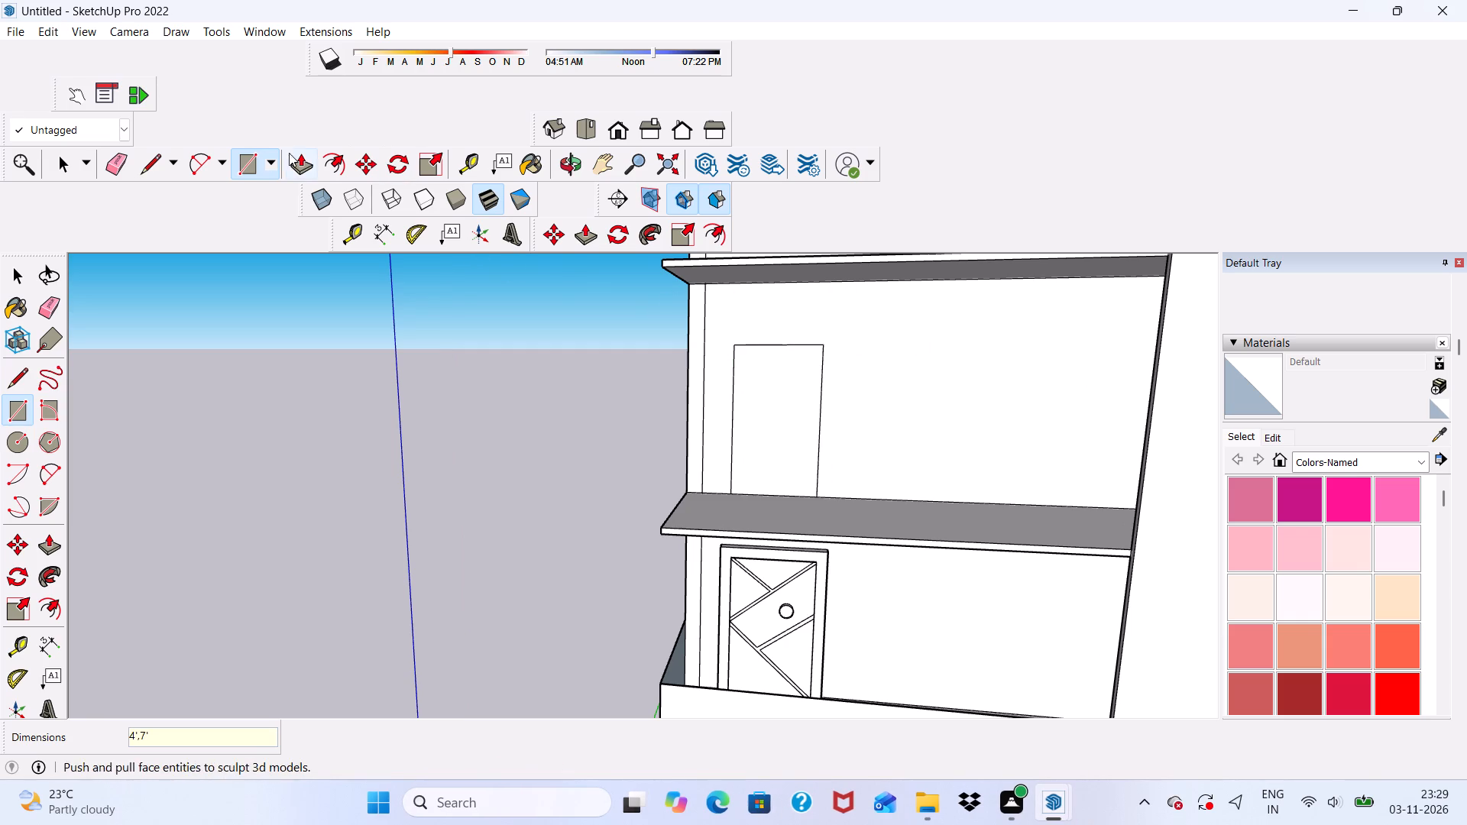
Offset the new door rectangle outward by 6" to outline its frame.
{"action": "left_click", "coordinate": [336, 157]}
{"action": "scroll", "coordinate": [756, 376], "scroll_direction": "up", "scroll_amount": 2}
{"action": "left_click", "coordinate": [754, 385]}
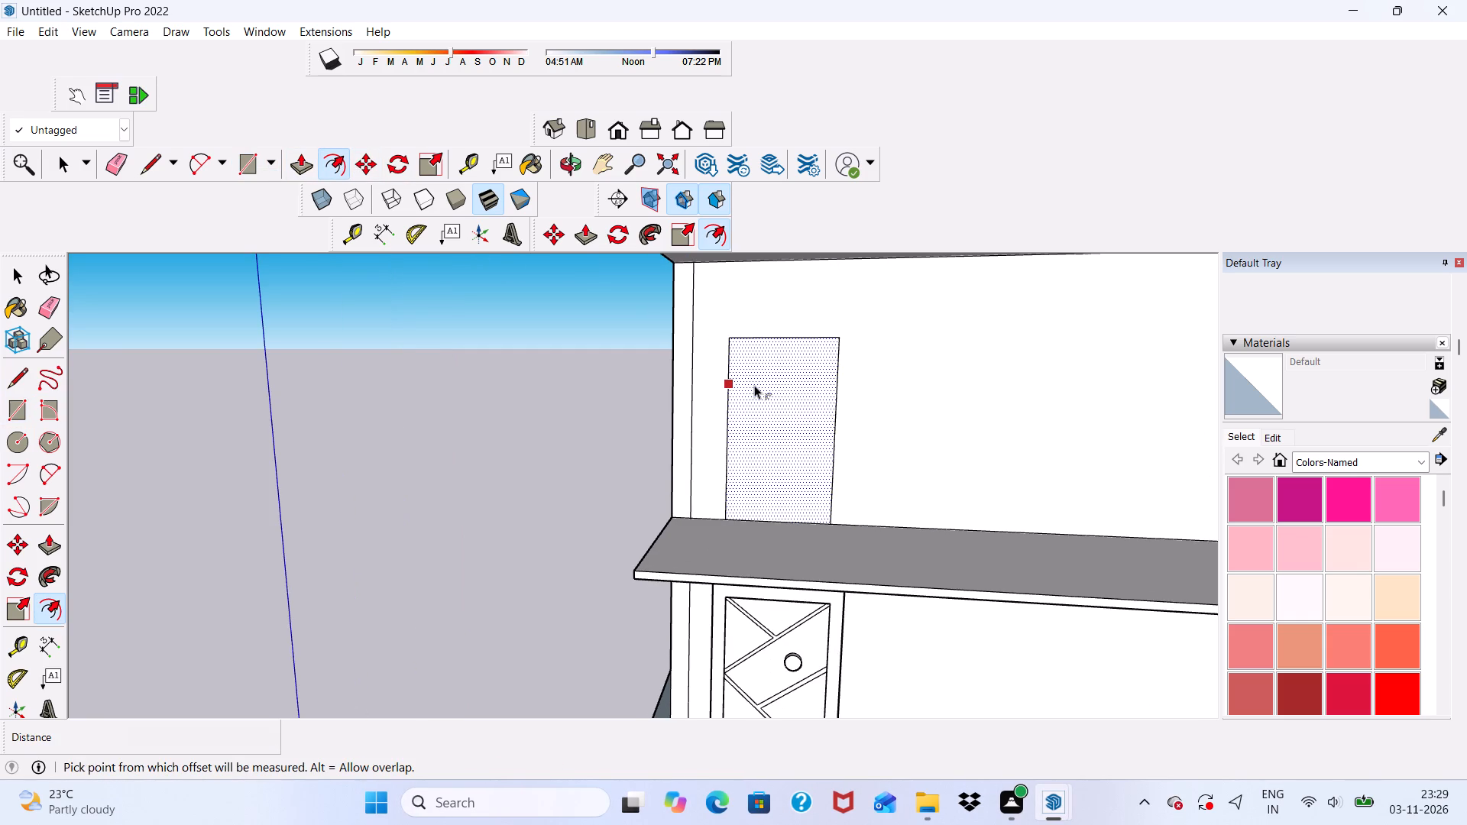
{"action": "key", "text": "6"}
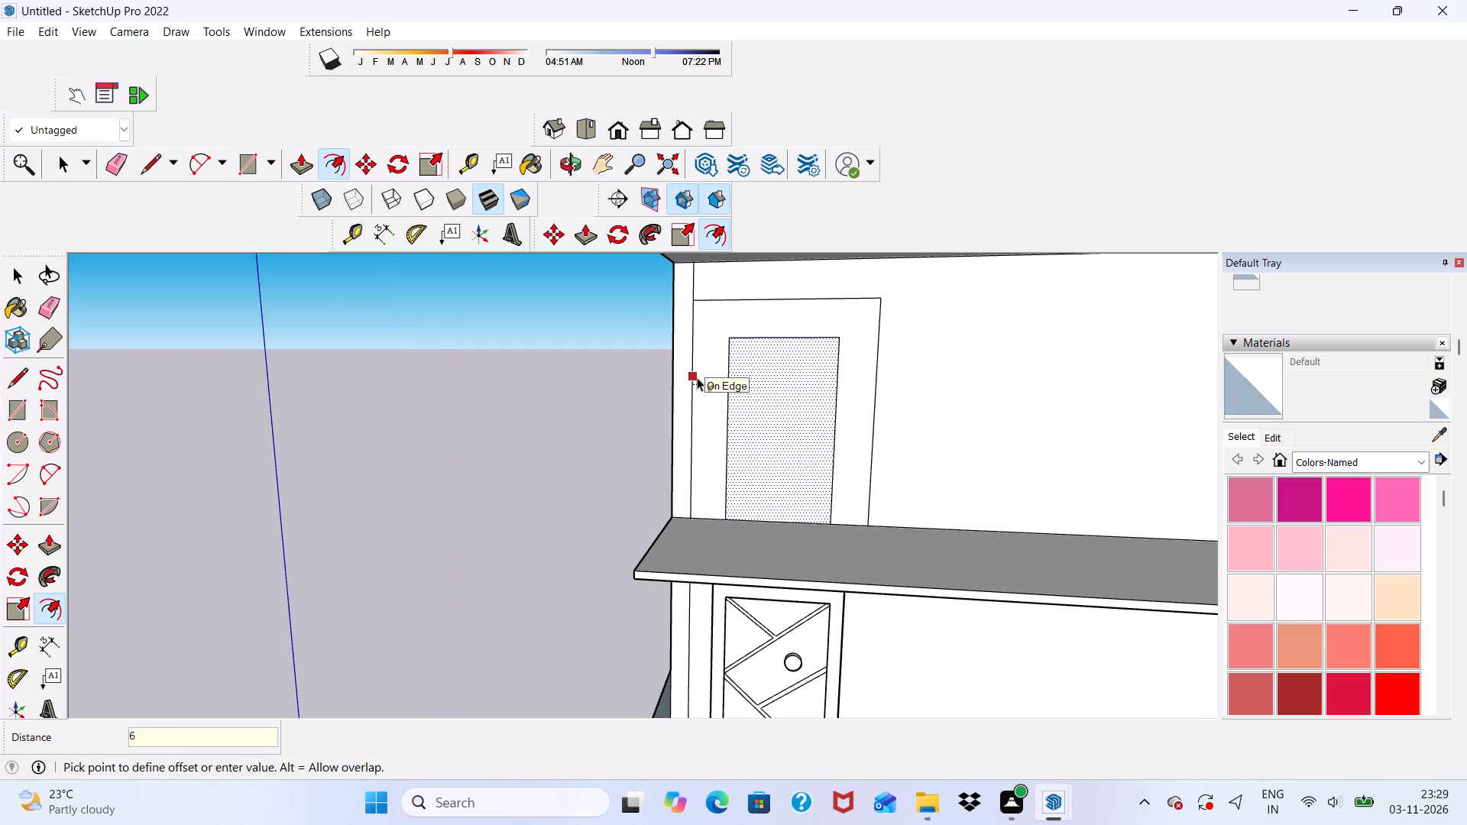
{"action": "key", "text": "shift+quotedbl"}
{"action": "key", "text": "Return"}
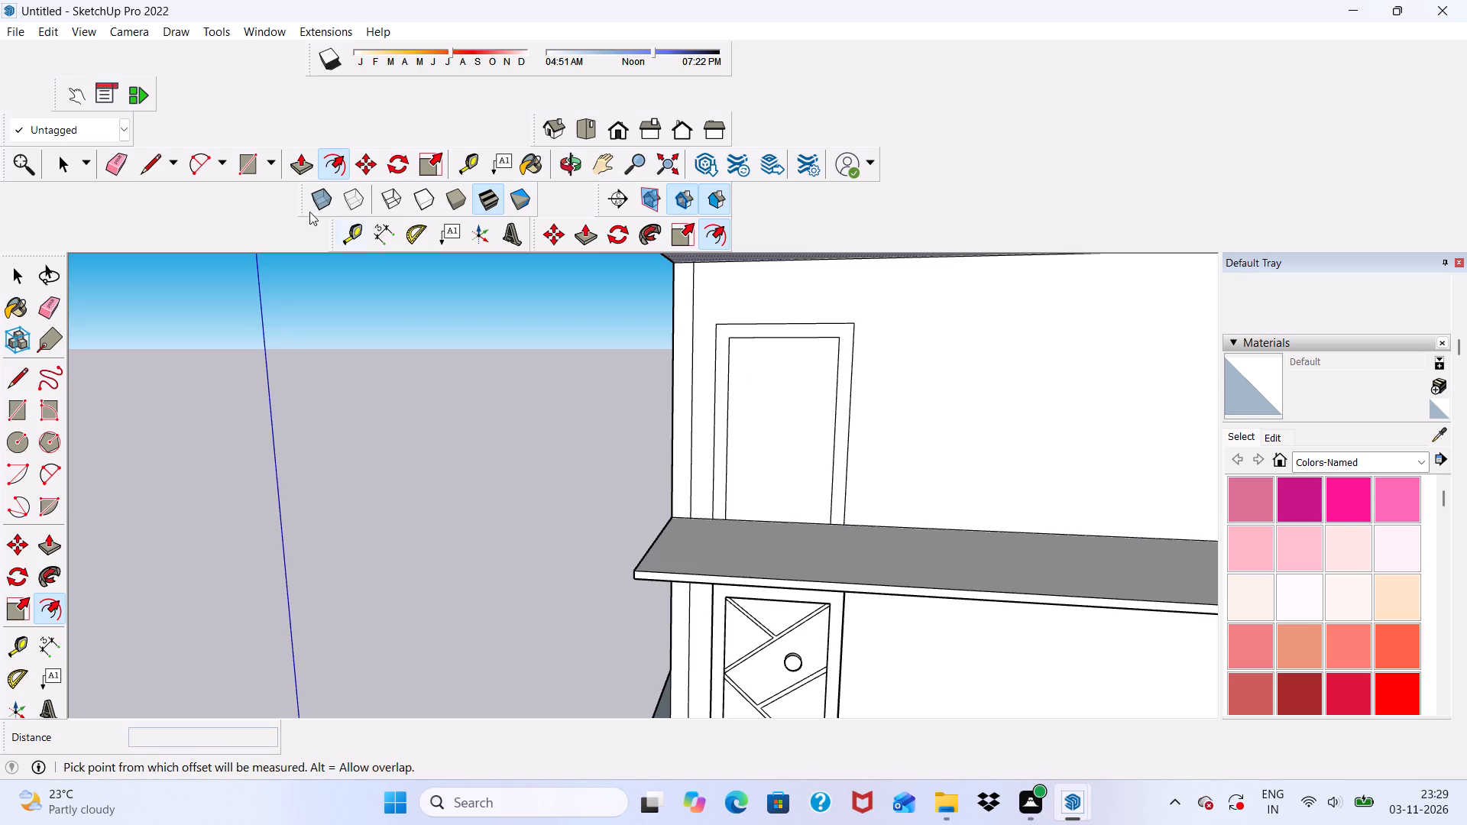
Push/Pull the frame face around the new door opening outward from the wall by 6".
{"action": "left_click", "coordinate": [295, 166]}
{"action": "scroll", "coordinate": [710, 360], "scroll_direction": "up", "scroll_amount": 7}
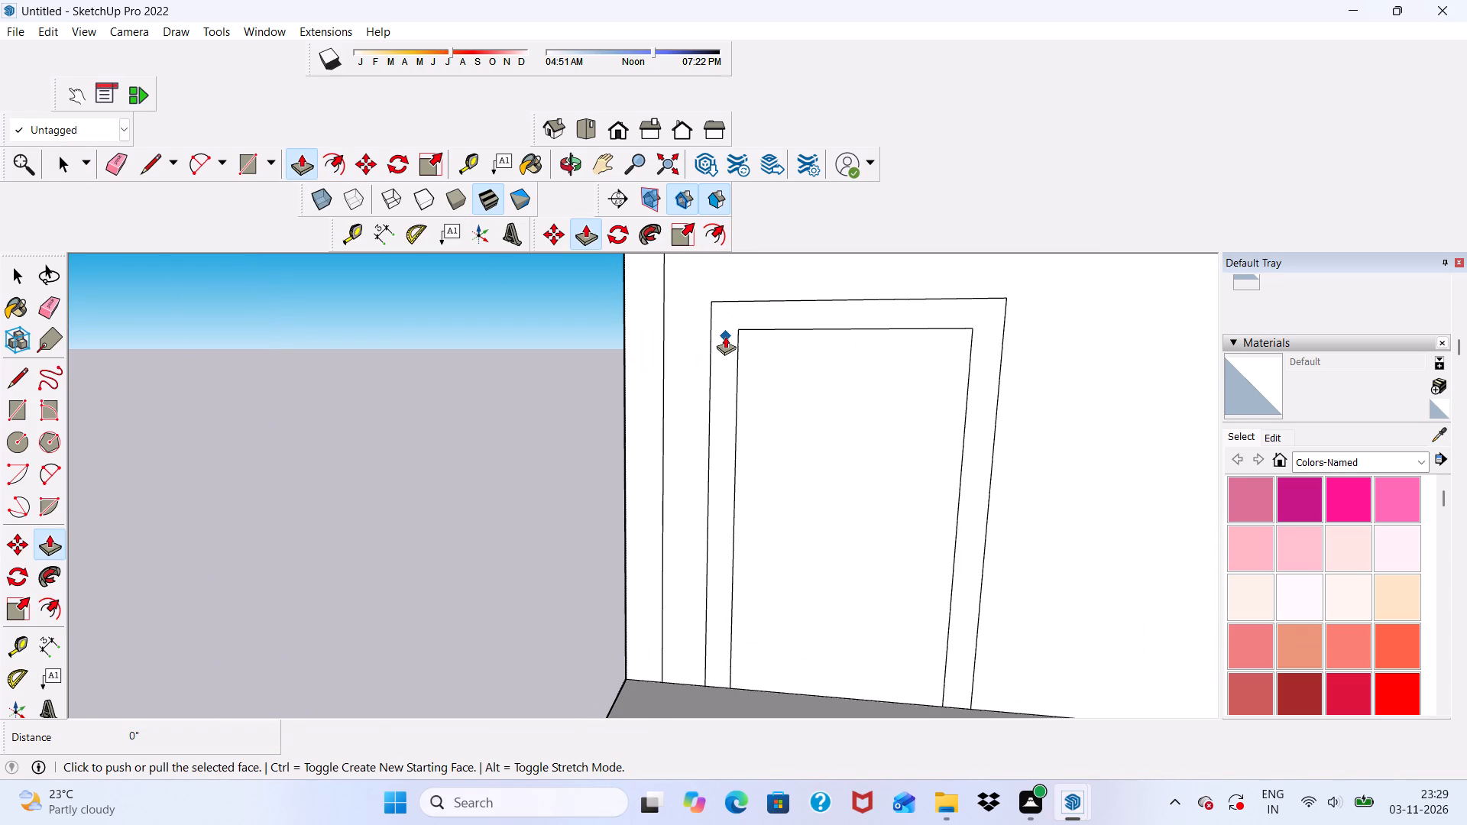
{"action": "key", "text": "space"}
{"action": "scroll", "coordinate": [653, 324], "scroll_direction": "up", "scroll_amount": 1}
{"action": "left_click", "coordinate": [496, 364]}
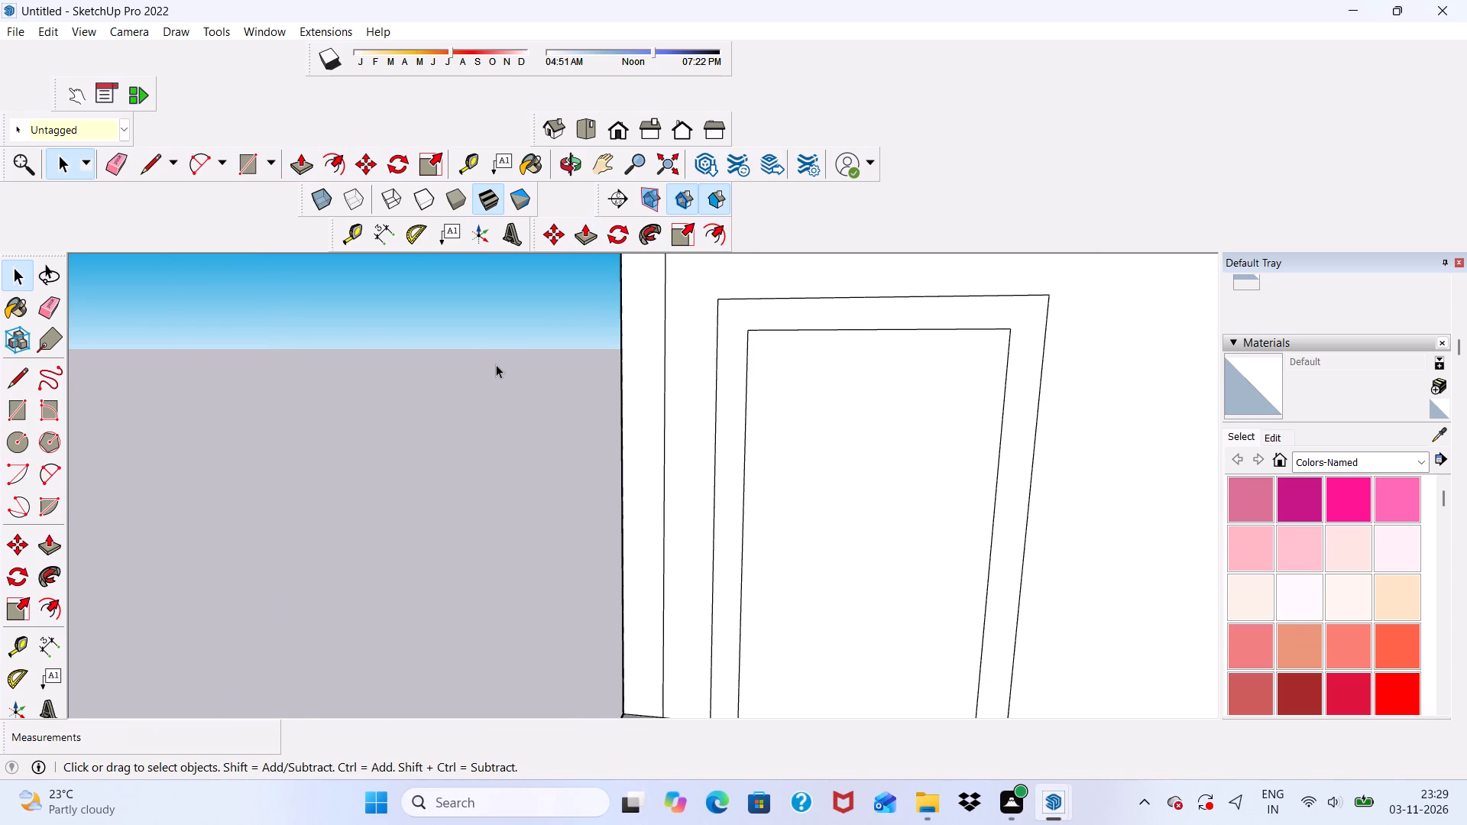
{"action": "left_click", "coordinate": [743, 332]}
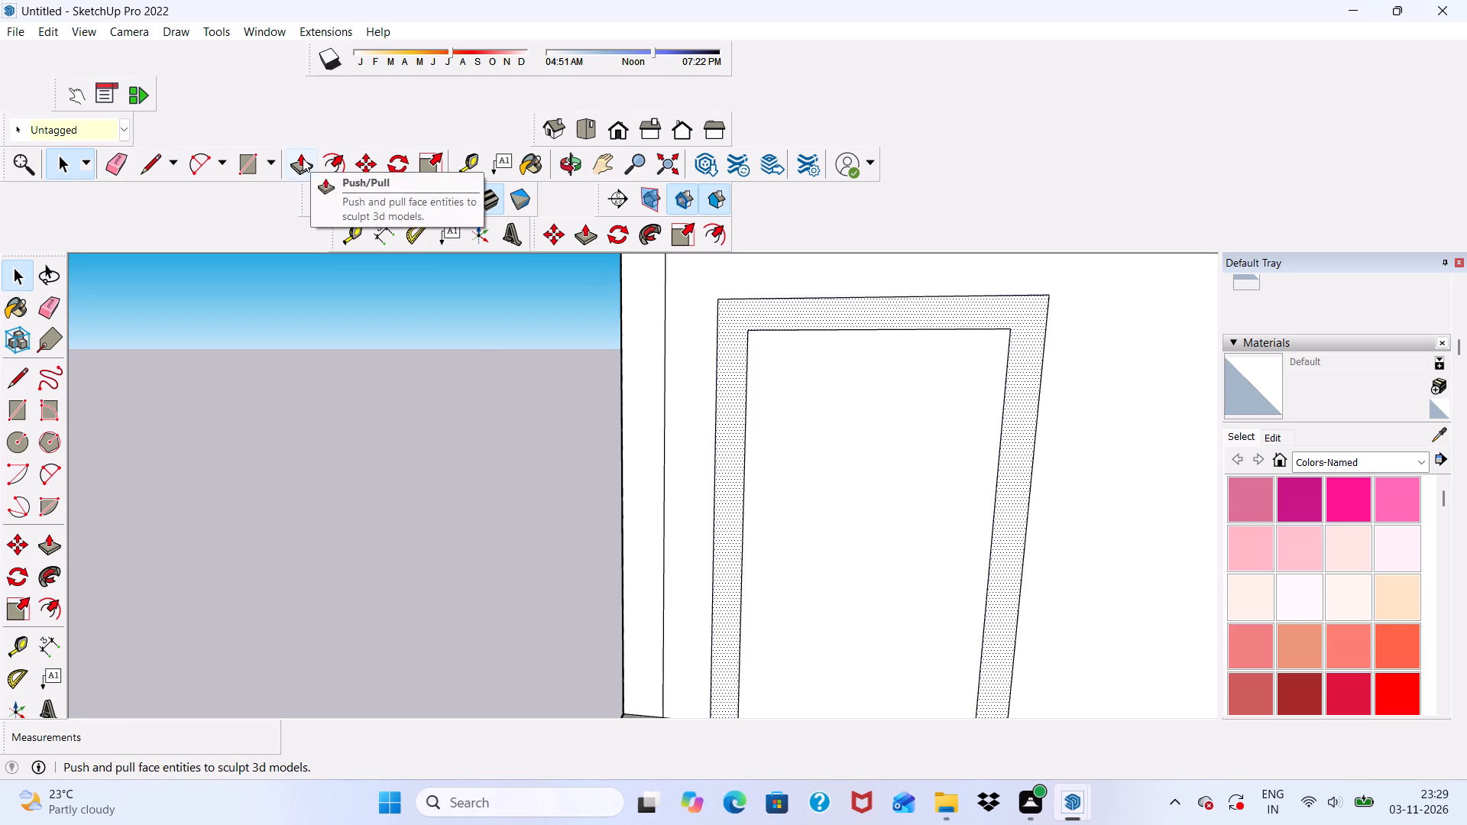
{"action": "left_click", "coordinate": [303, 158]}
{"action": "scroll", "coordinate": [748, 378], "scroll_direction": "up", "scroll_amount": 3}
{"action": "left_click", "coordinate": [739, 330]}
{"action": "scroll", "coordinate": [696, 364], "scroll_direction": "down", "scroll_amount": 4}
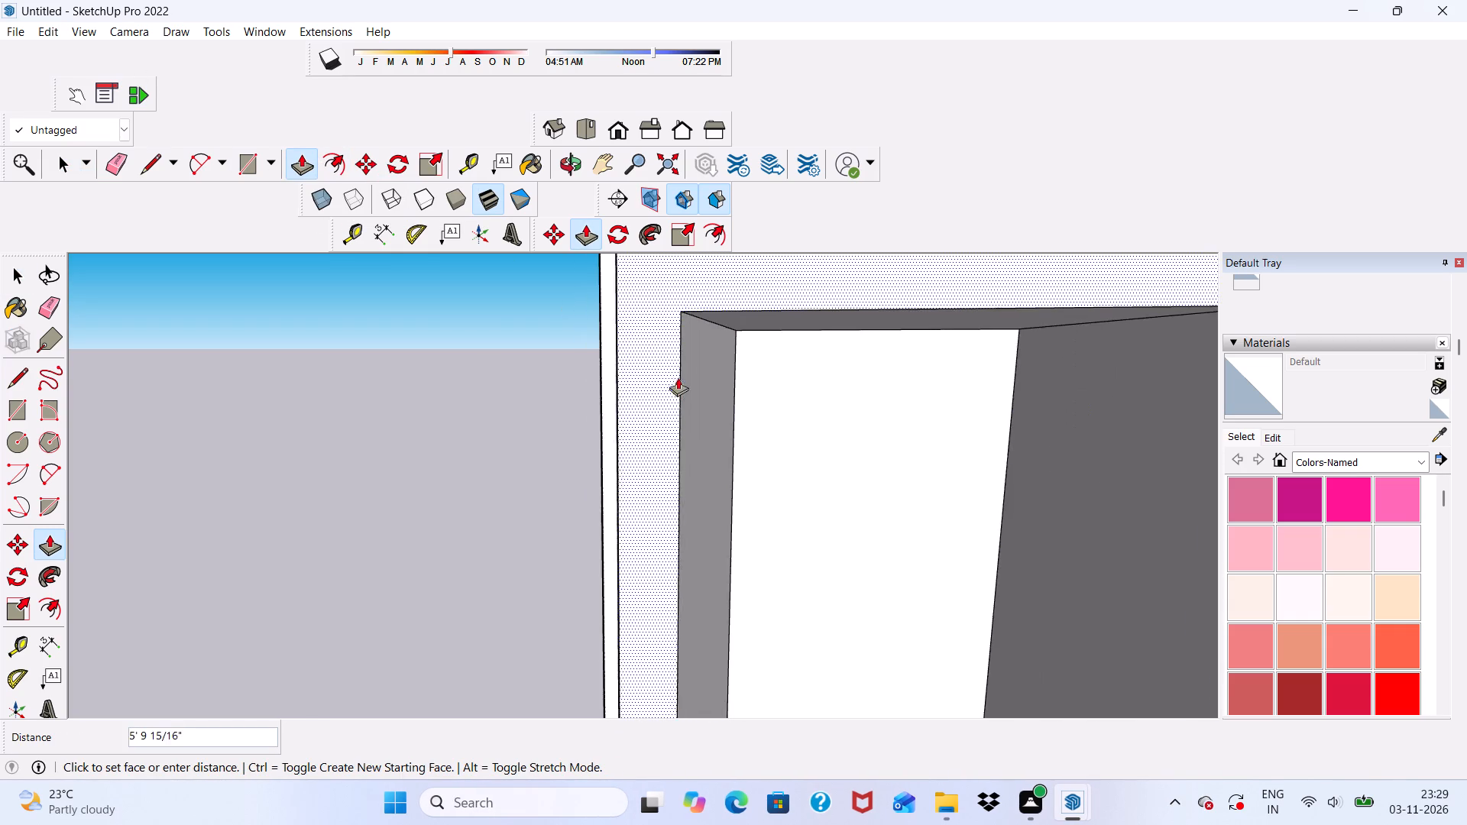
{"action": "scroll", "coordinate": [678, 377], "scroll_direction": "down", "scroll_amount": 12}
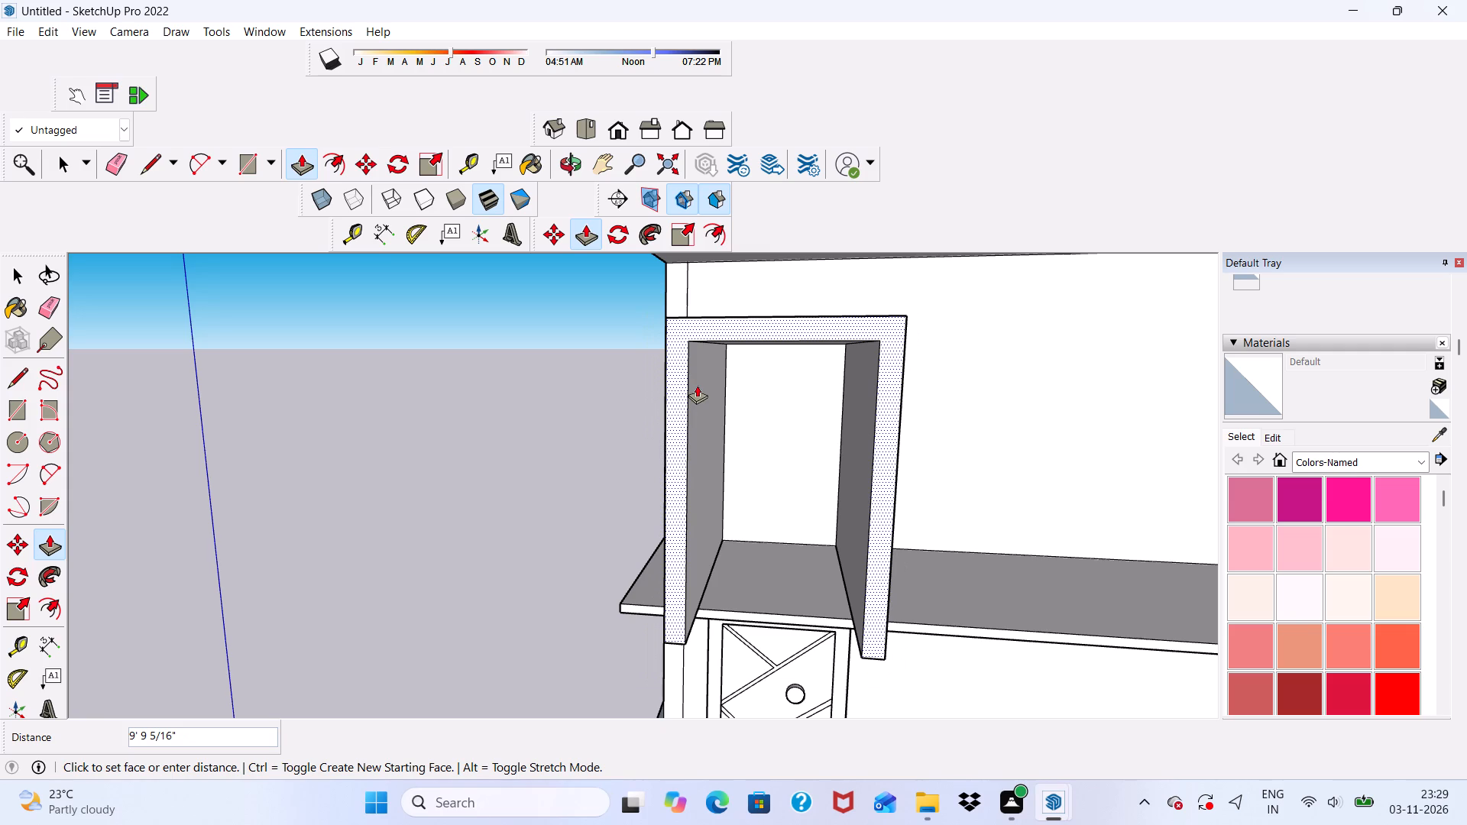
{"action": "key", "text": "3"}
{"action": "key", "text": "BackSpace"}
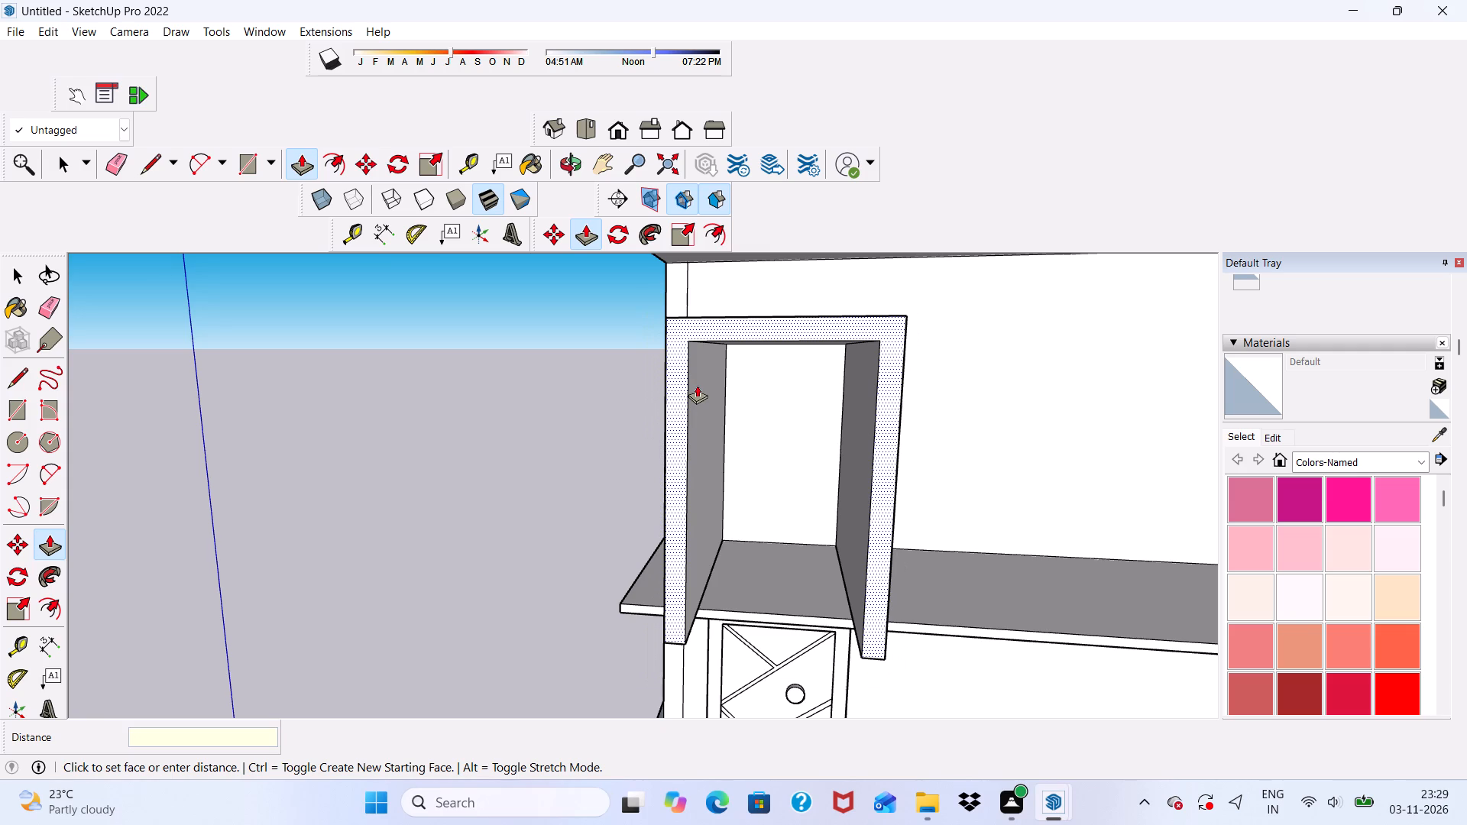
{"action": "key", "text": "6"}
{"action": "key", "text": "shift+quotedbl"}
{"action": "key", "text": "Return"}
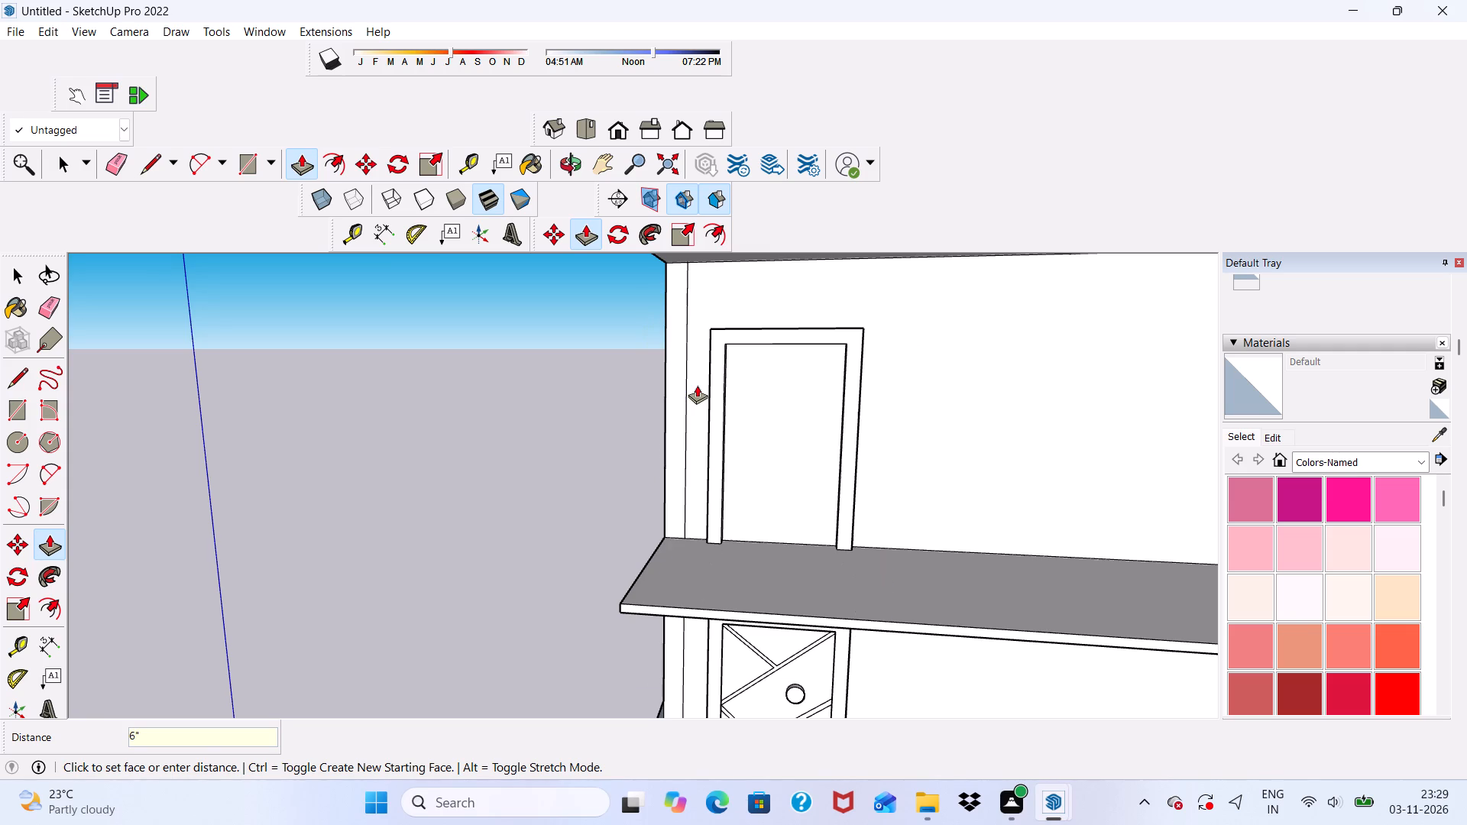
{"action": "key", "text": "space"}
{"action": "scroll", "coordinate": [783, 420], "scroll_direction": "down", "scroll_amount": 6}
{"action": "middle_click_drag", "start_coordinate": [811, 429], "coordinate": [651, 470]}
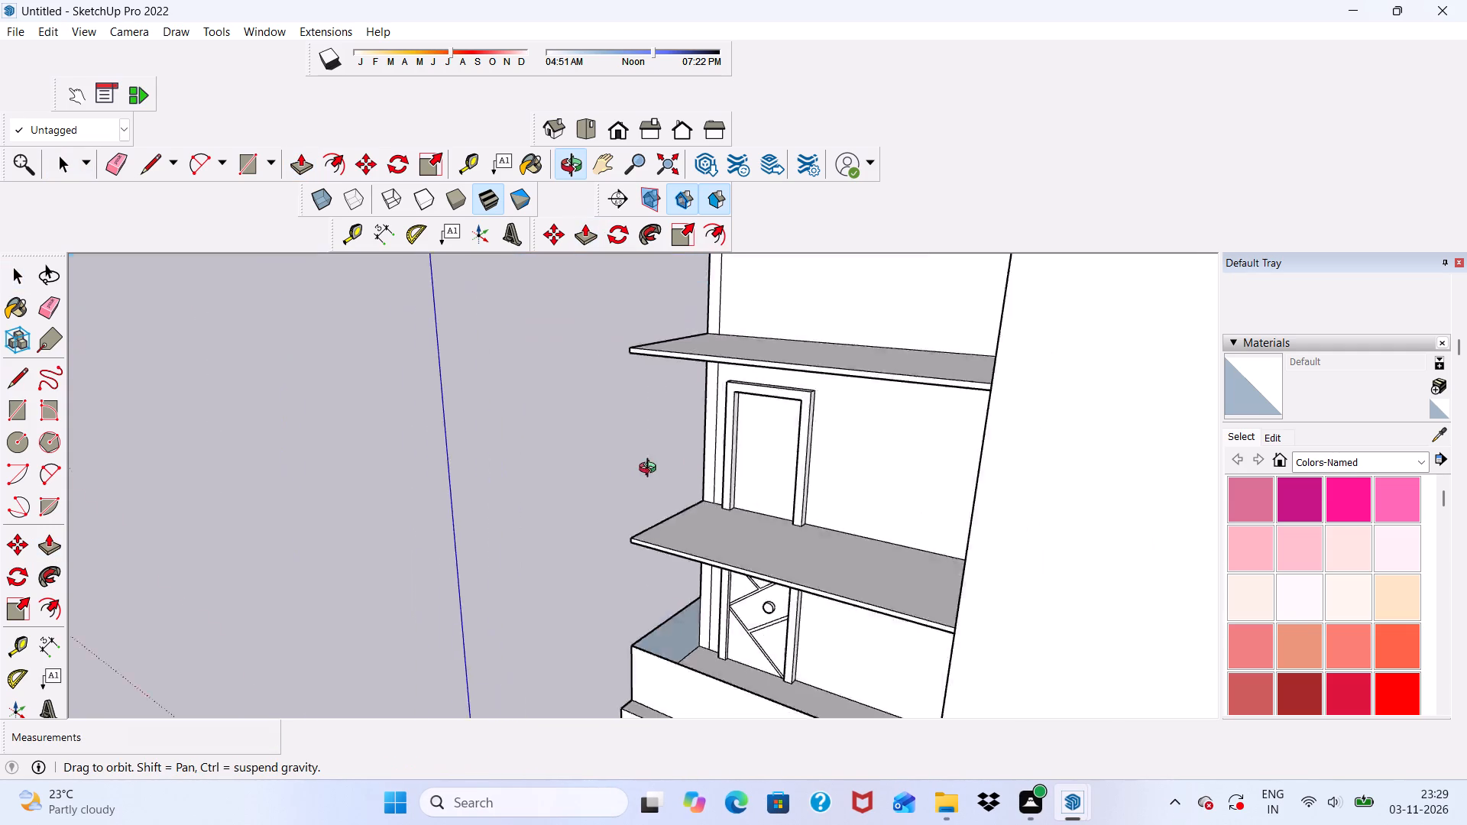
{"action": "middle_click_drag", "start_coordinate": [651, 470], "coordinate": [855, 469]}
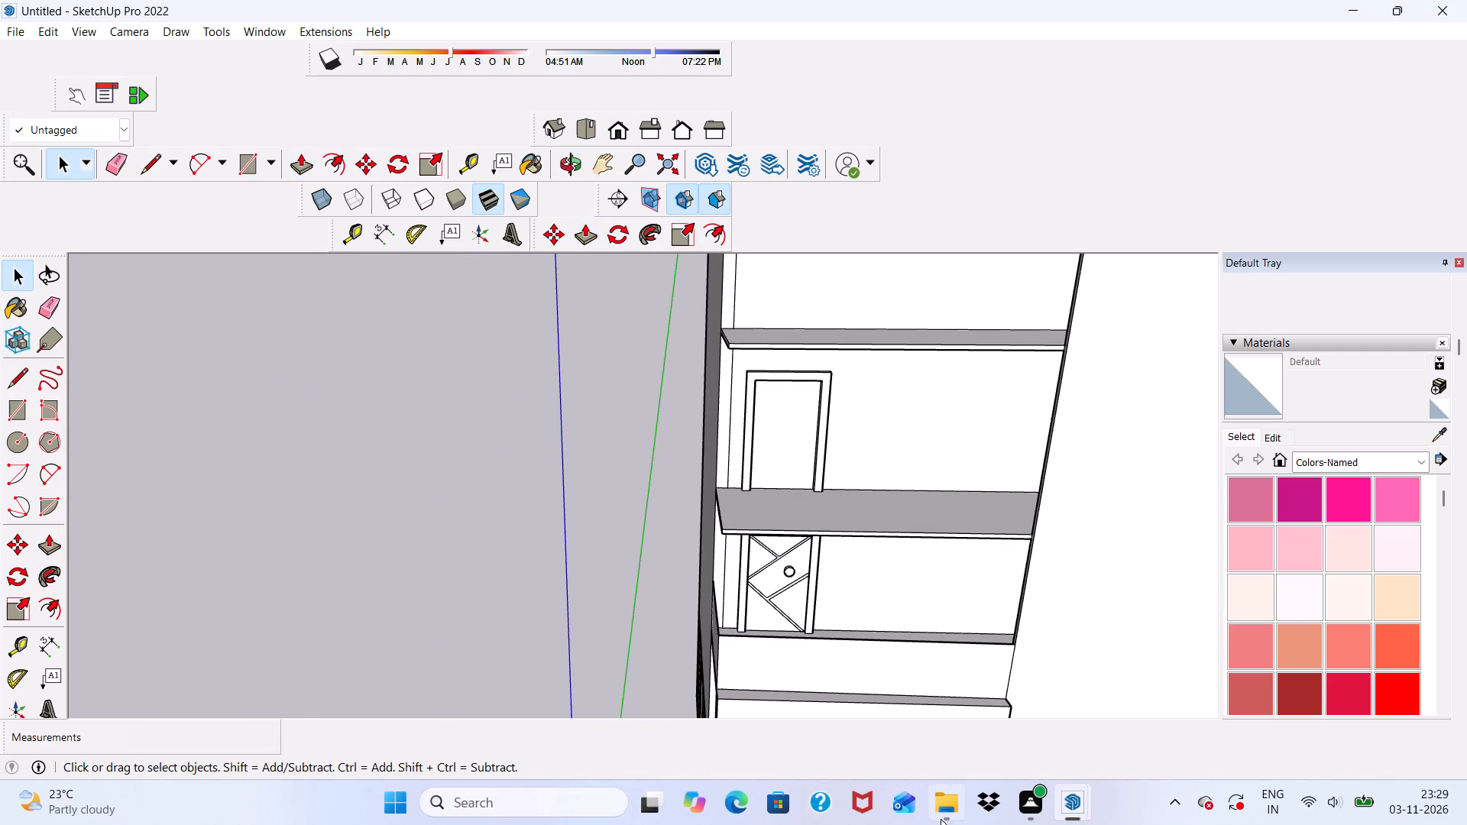
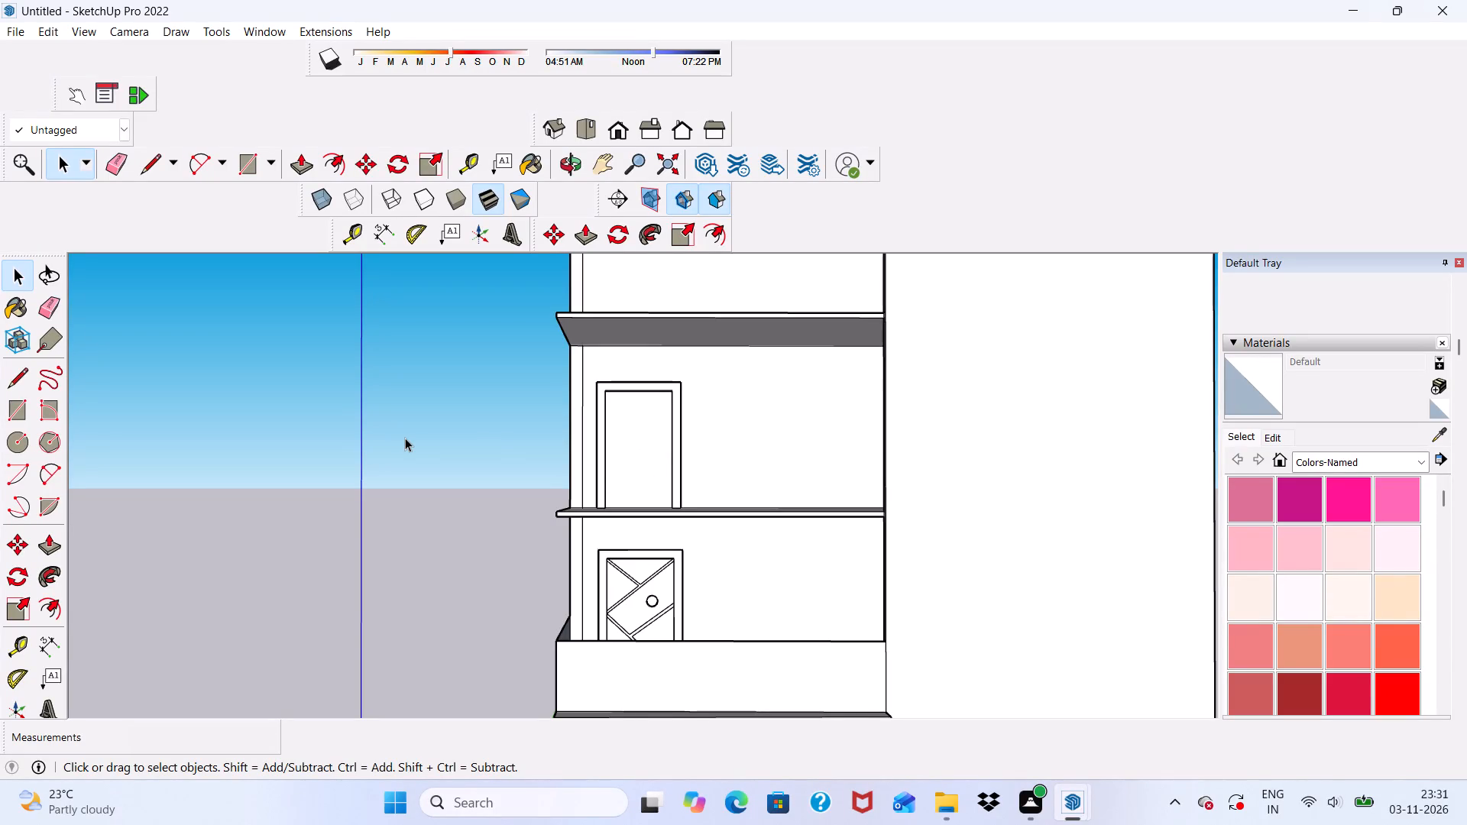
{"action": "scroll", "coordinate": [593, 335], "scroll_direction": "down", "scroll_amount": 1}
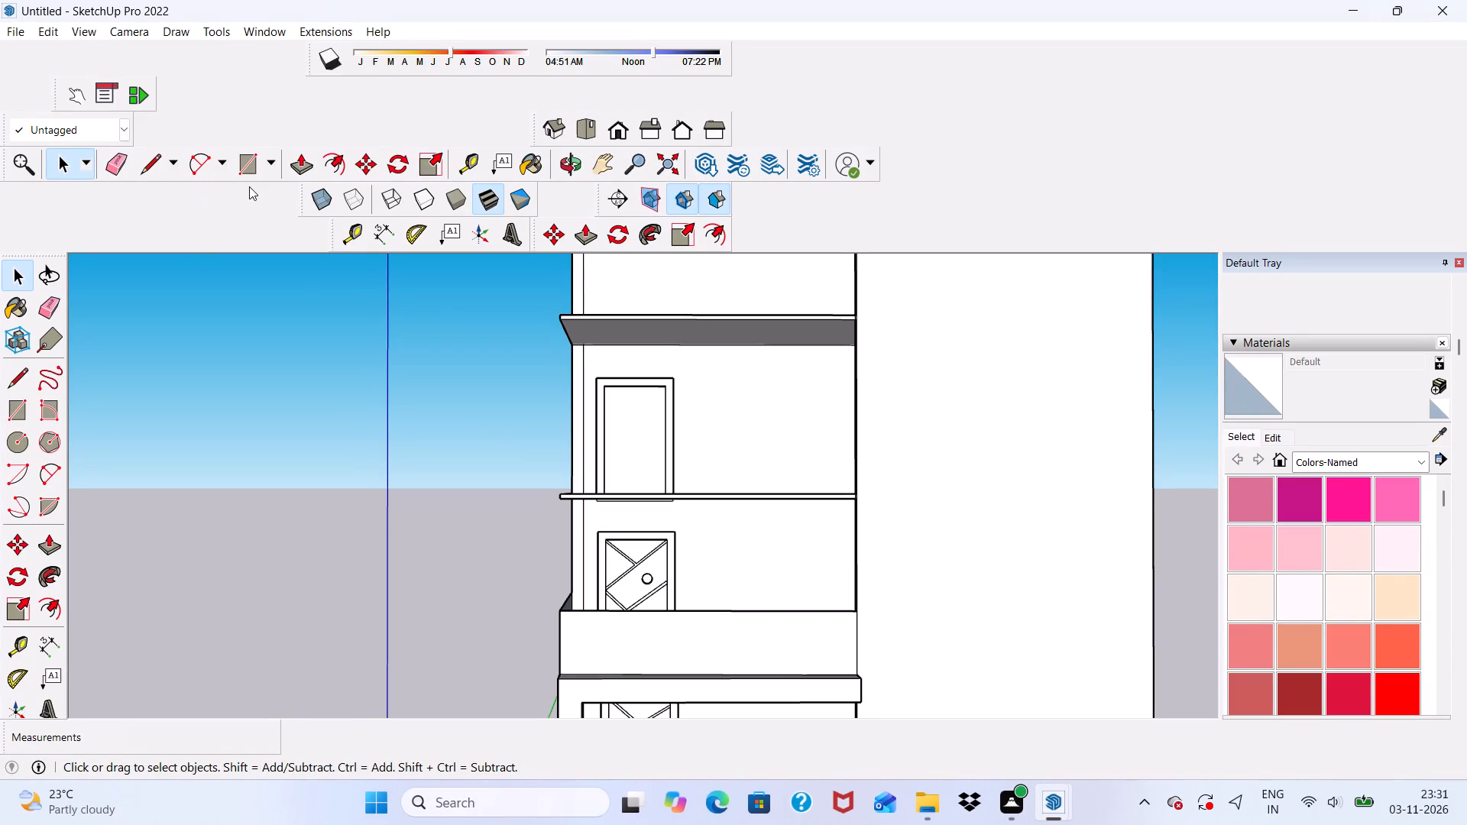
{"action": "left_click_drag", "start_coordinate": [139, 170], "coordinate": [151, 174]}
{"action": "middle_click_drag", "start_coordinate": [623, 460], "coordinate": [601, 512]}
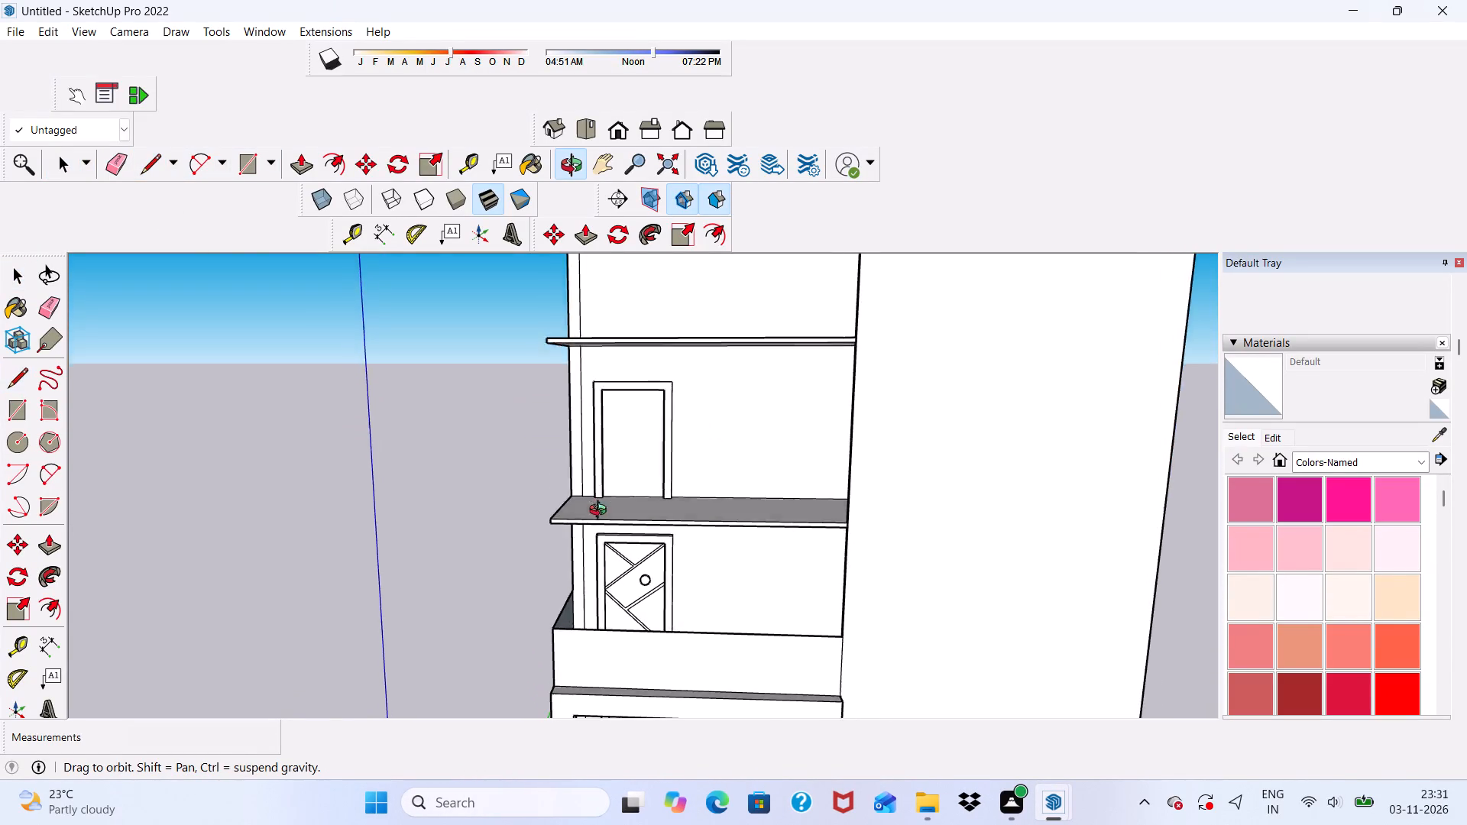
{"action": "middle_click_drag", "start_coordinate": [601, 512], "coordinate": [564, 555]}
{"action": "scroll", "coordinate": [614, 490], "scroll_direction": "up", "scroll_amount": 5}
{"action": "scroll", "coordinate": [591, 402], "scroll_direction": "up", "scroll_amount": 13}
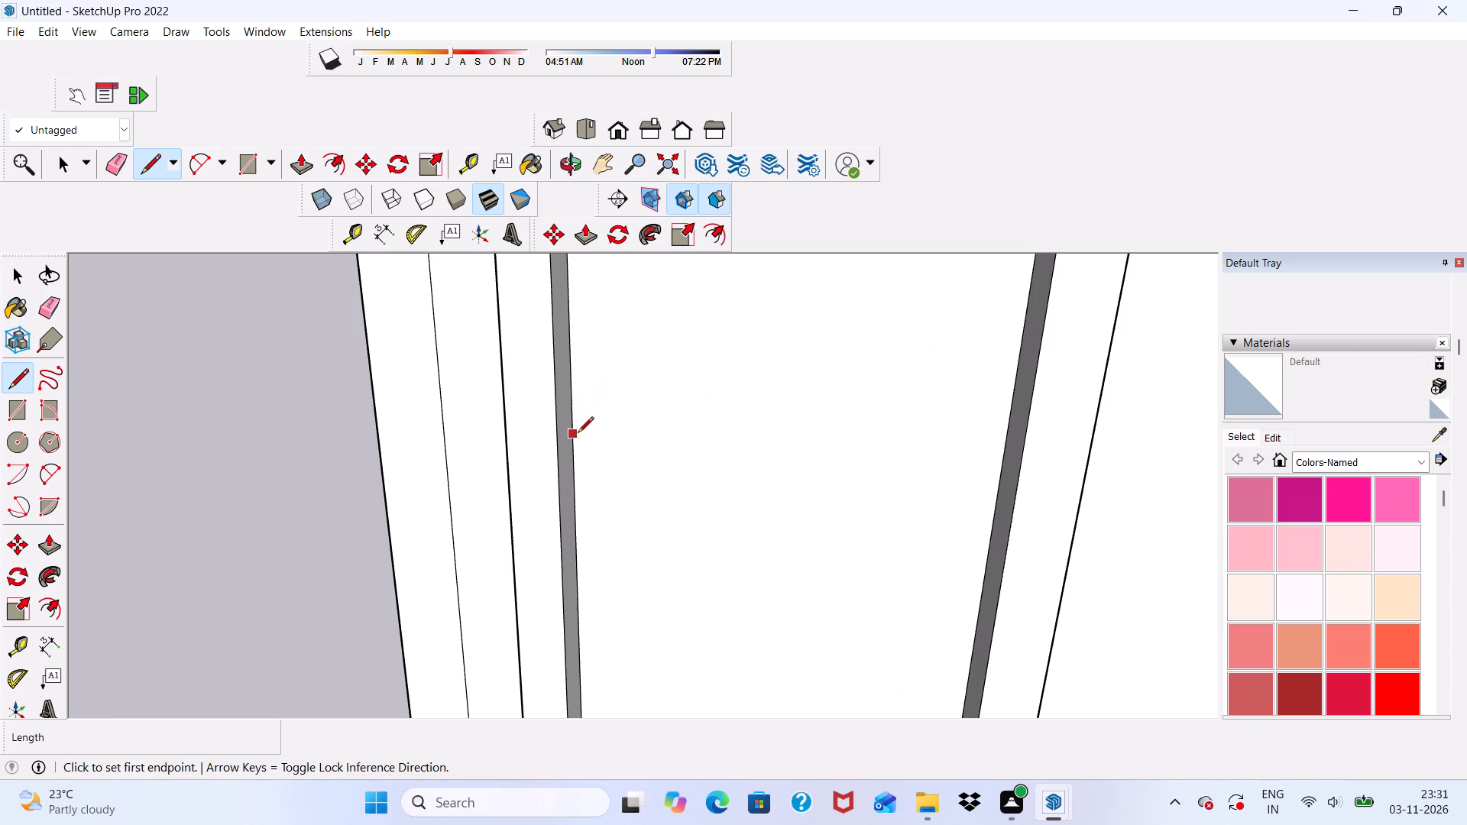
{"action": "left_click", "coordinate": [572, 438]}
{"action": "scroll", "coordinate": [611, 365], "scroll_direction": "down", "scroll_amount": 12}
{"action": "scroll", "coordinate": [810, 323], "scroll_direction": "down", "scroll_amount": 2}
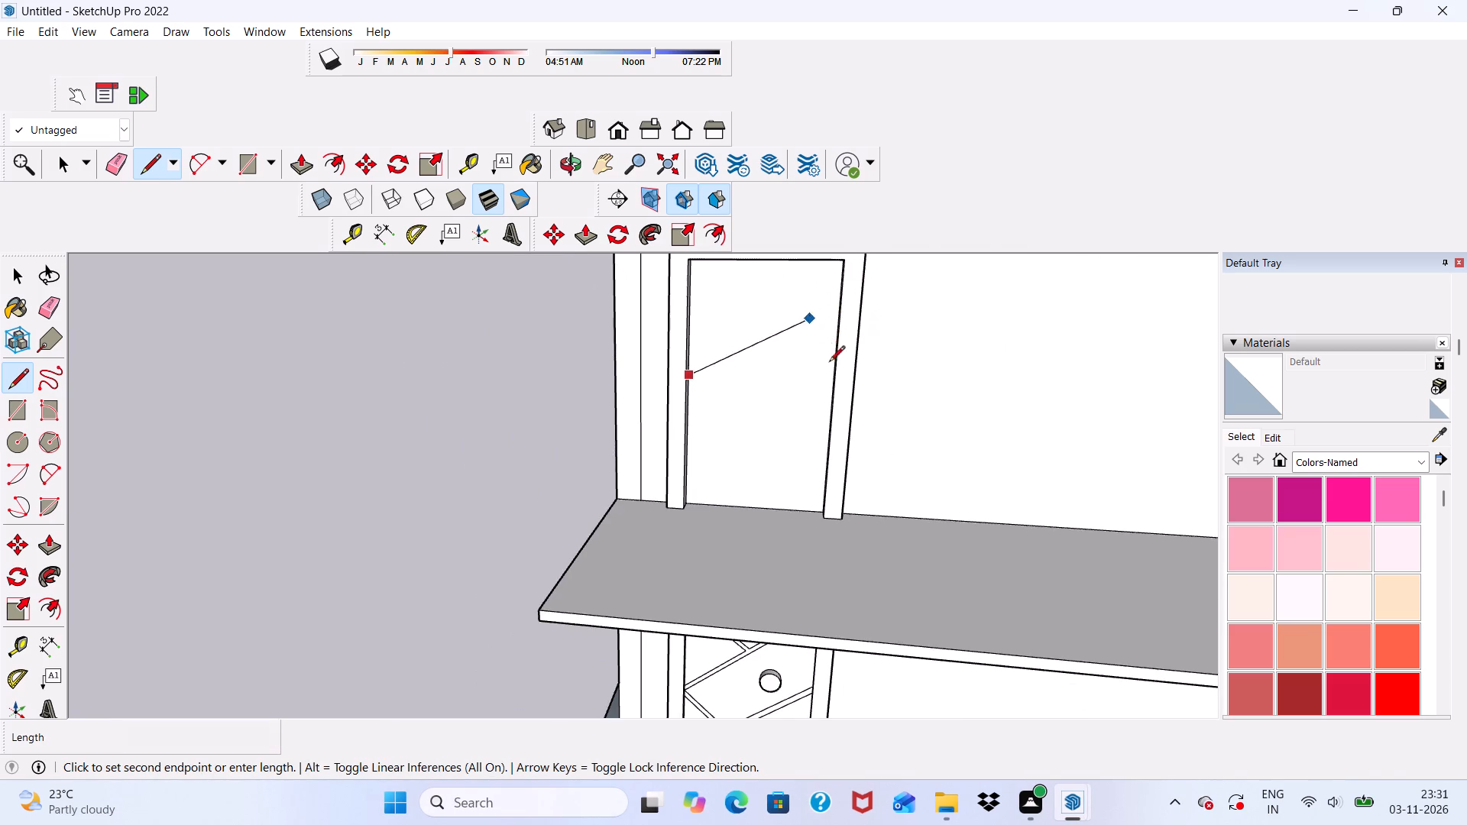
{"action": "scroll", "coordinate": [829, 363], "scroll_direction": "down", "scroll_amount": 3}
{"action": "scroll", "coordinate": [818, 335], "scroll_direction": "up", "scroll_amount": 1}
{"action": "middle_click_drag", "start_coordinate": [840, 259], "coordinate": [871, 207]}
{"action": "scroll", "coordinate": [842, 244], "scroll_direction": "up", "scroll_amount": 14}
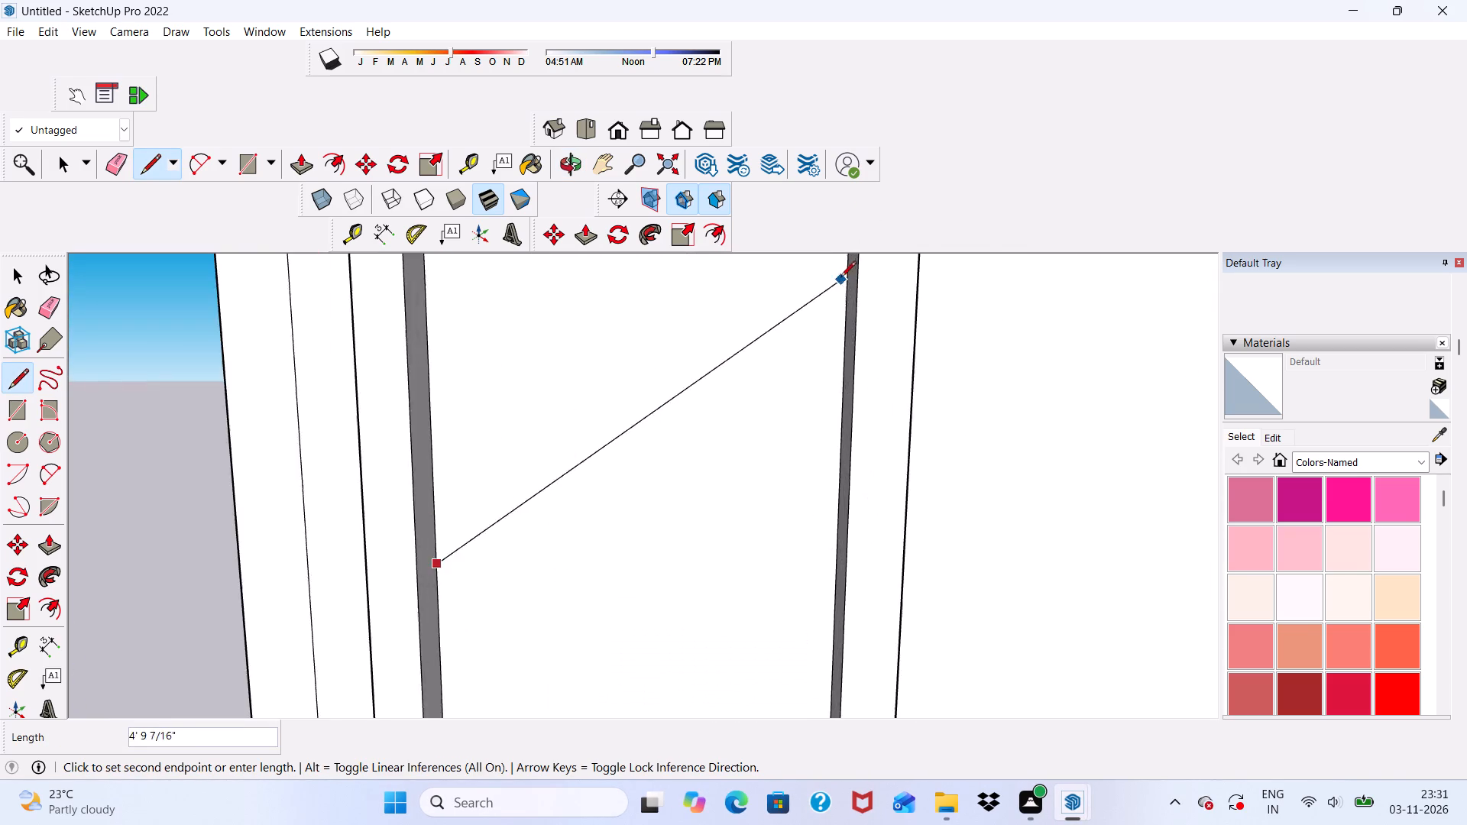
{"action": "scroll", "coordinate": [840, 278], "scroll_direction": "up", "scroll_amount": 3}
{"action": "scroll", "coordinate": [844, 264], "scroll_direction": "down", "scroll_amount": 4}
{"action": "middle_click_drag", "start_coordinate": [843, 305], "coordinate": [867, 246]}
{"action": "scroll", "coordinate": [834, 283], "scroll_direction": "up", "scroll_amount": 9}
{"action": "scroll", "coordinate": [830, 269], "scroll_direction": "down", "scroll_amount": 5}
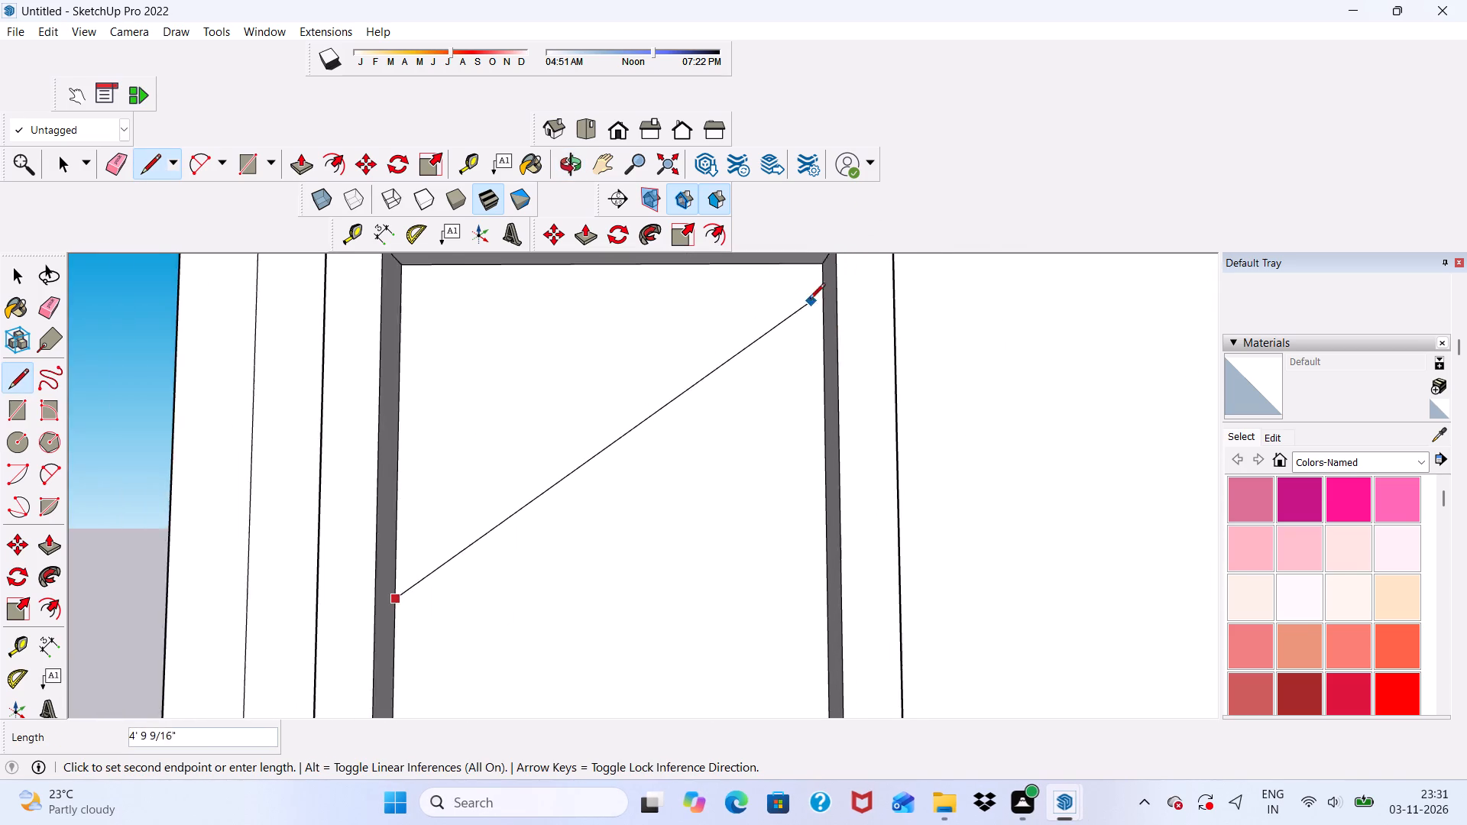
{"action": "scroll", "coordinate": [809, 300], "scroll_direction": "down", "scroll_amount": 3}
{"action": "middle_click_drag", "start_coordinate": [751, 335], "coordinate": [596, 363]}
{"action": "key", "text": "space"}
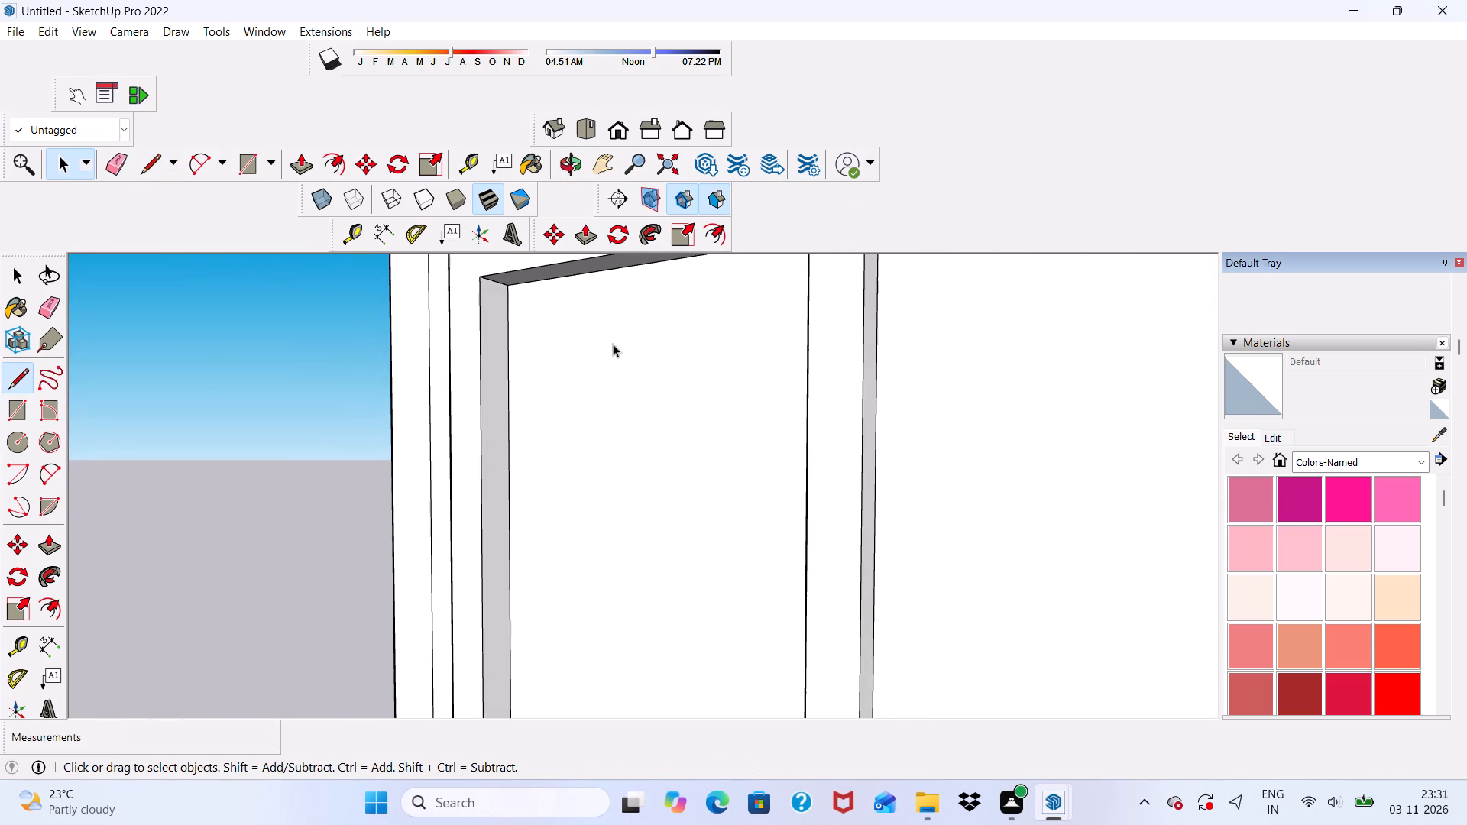
Measure the depth of the new door frame's inner side at its top corner.
{"action": "scroll", "coordinate": [635, 376], "scroll_direction": "down", "scroll_amount": 4}
{"action": "middle_click_drag", "start_coordinate": [635, 417], "coordinate": [536, 456]}
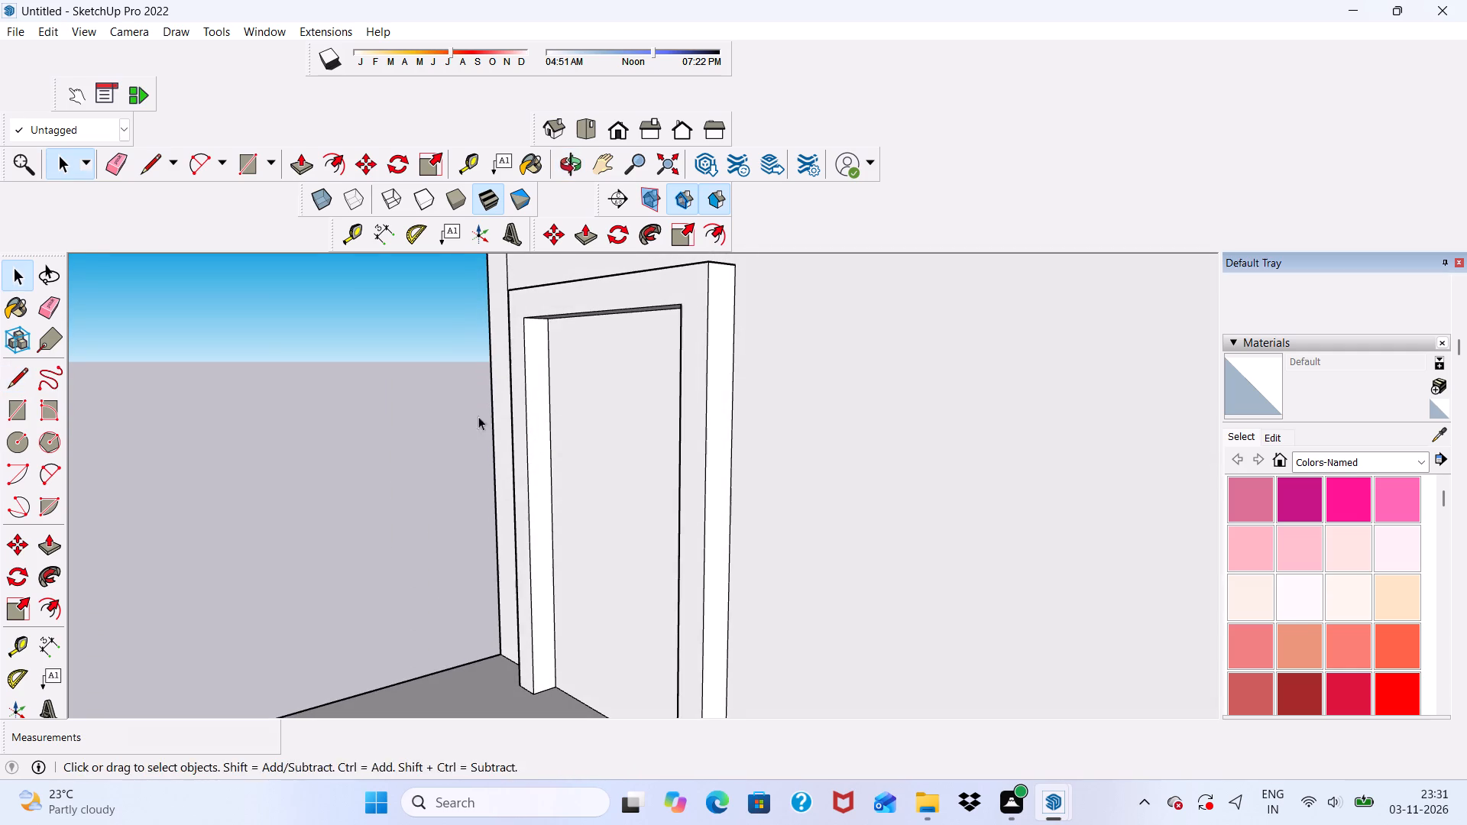
{"action": "scroll", "coordinate": [402, 204], "scroll_direction": "up", "scroll_amount": 1}
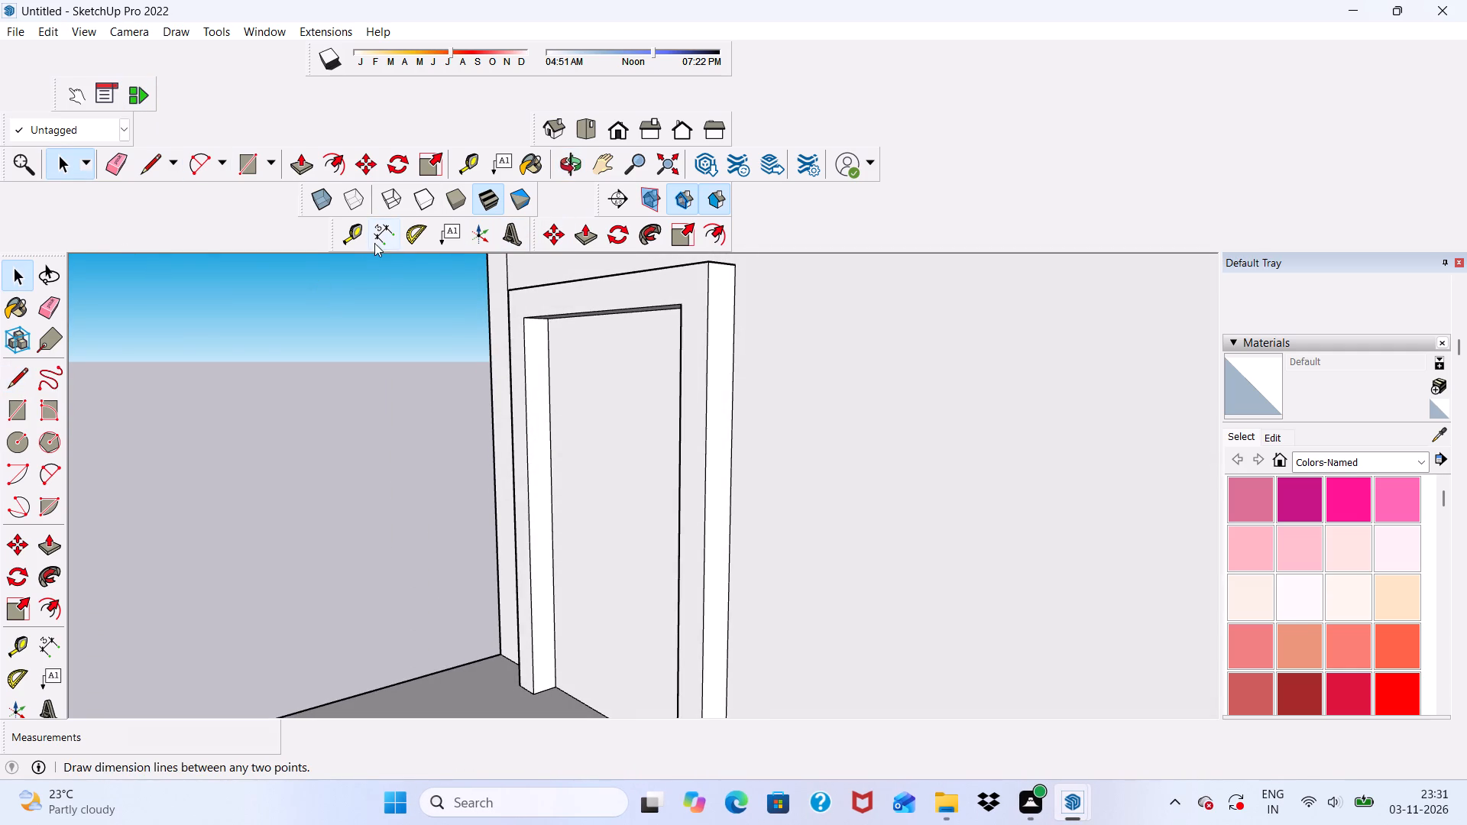
{"action": "left_click", "coordinate": [377, 237]}
{"action": "scroll", "coordinate": [487, 316], "scroll_direction": "up", "scroll_amount": 15}
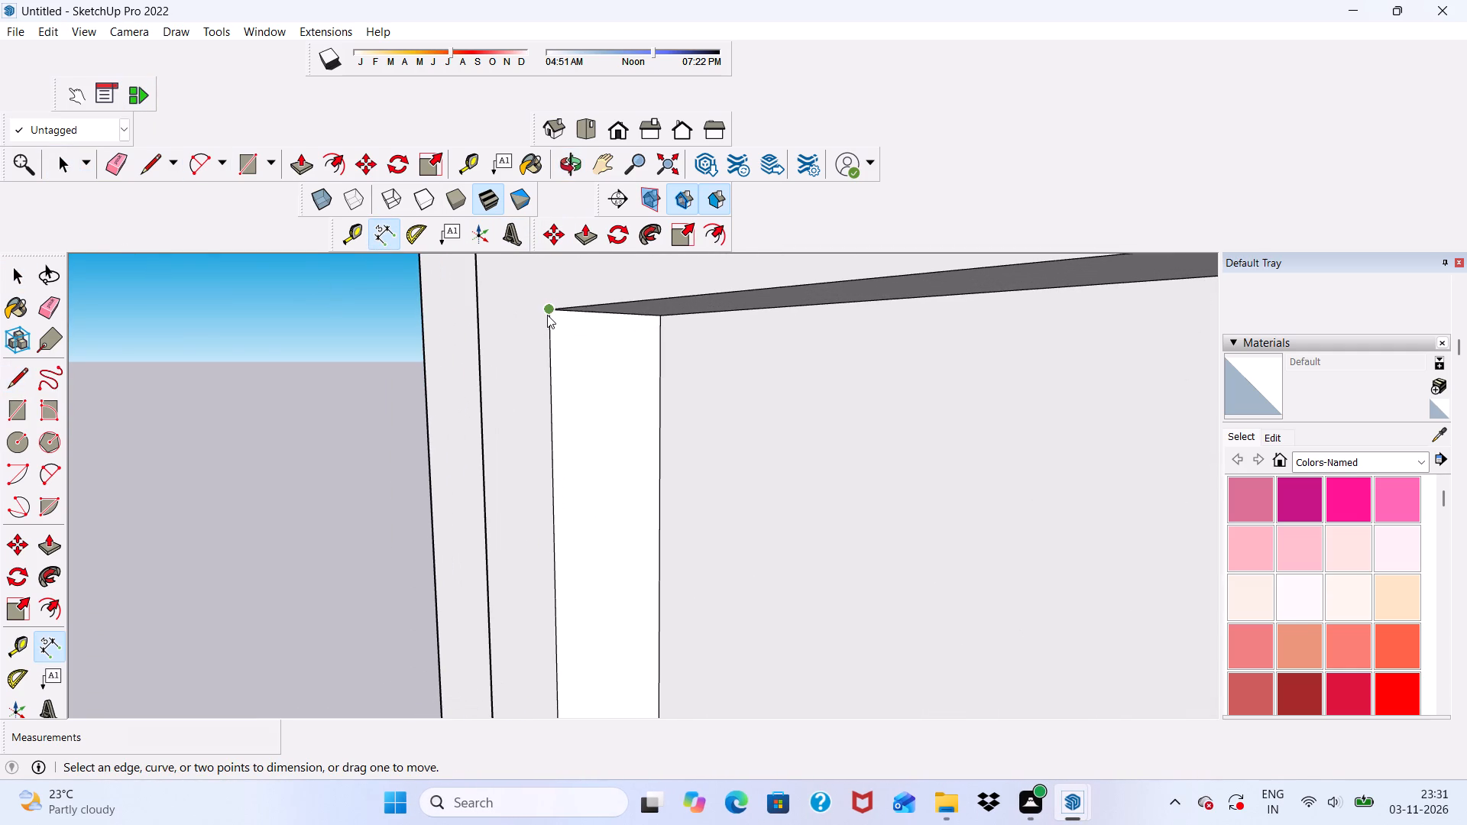
{"action": "left_click", "coordinate": [547, 315]}
{"action": "left_click", "coordinate": [665, 318]}
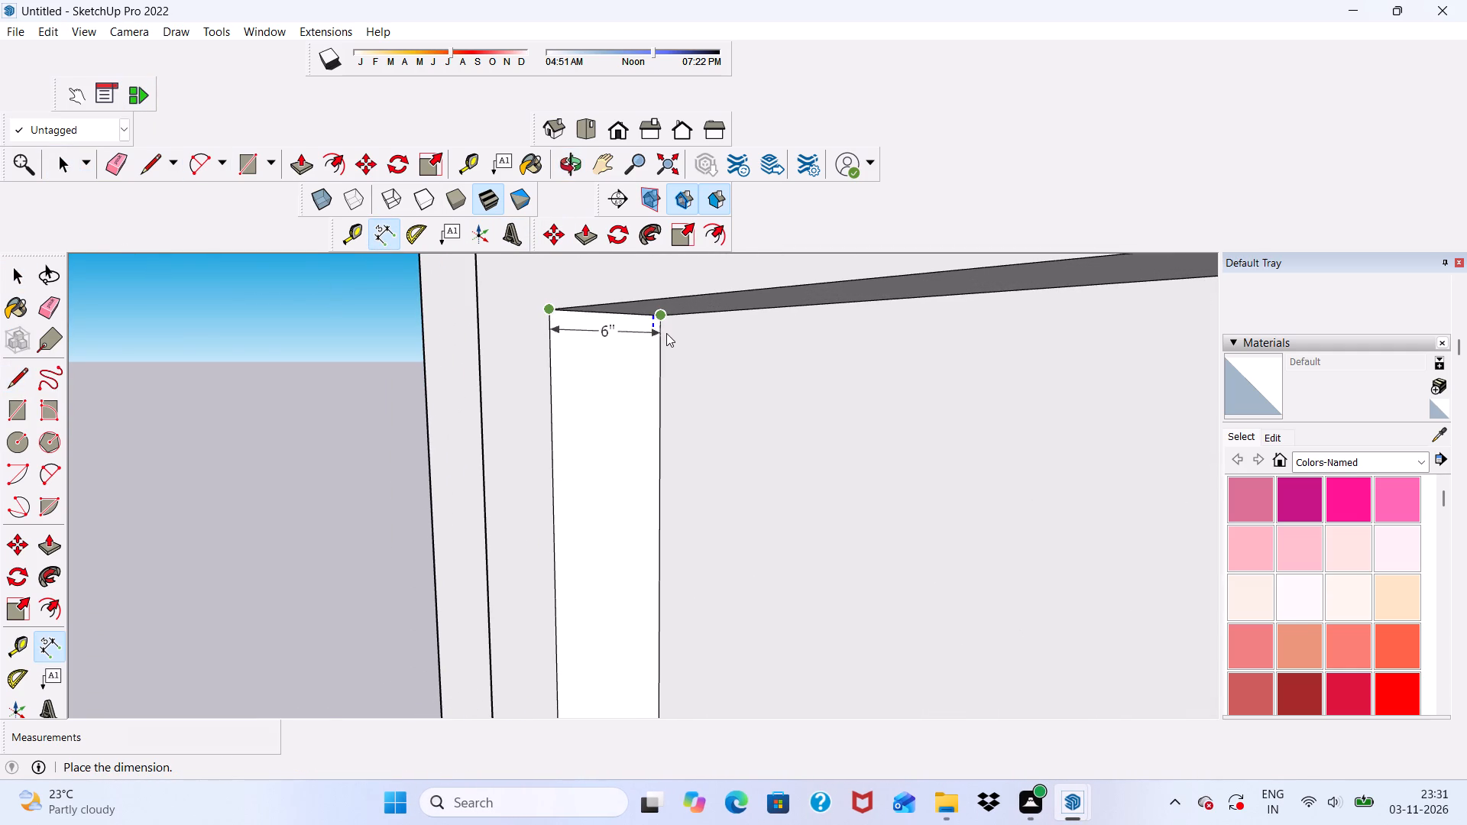
{"action": "scroll", "coordinate": [656, 309], "scroll_direction": "down", "scroll_amount": 18}
{"action": "key", "text": "space"}
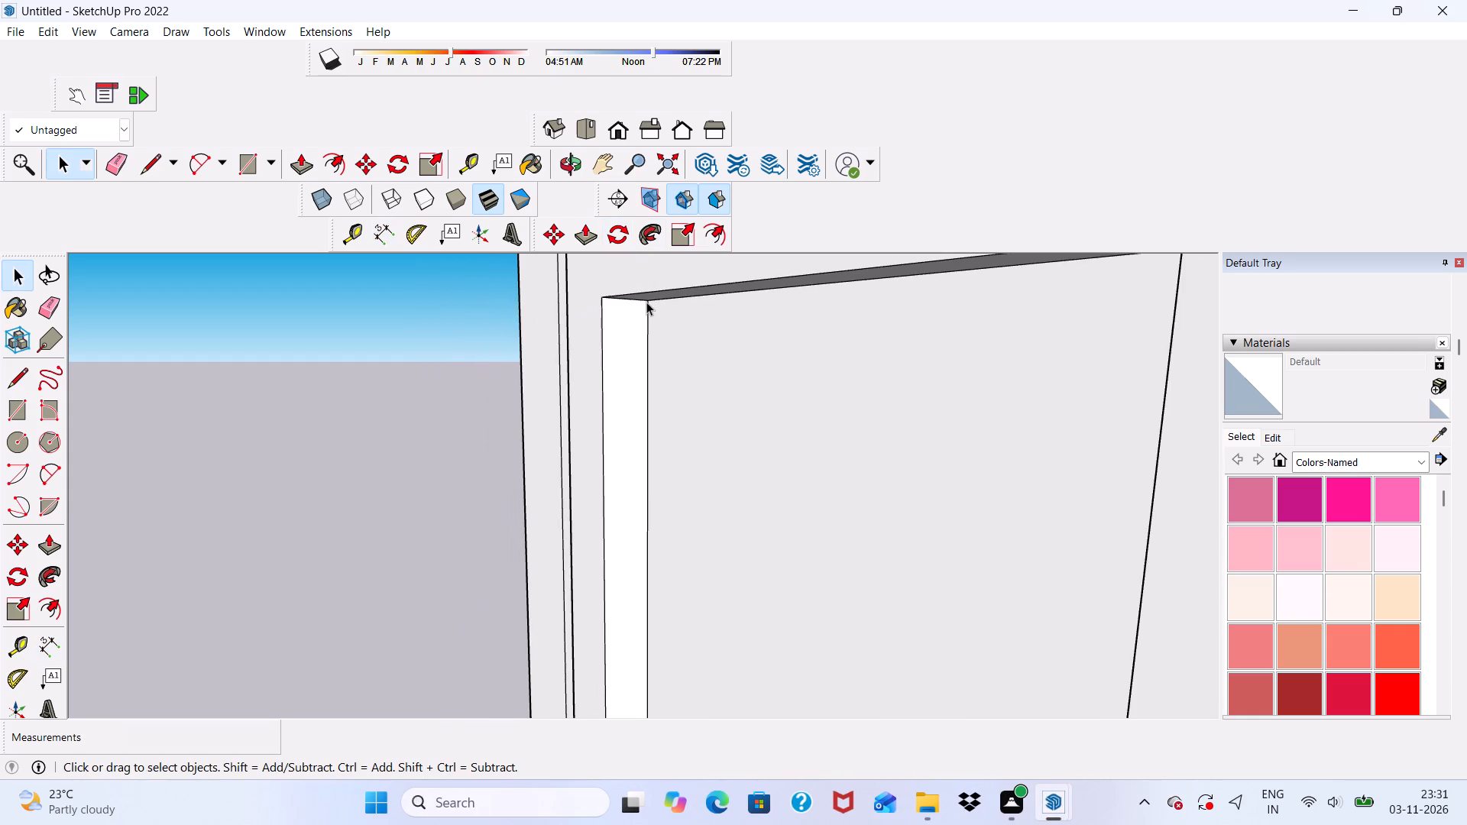
Examine how the panel of the existing patterned door below sits within its frame.
{"action": "scroll", "coordinate": [723, 272], "scroll_direction": "down", "scroll_amount": 1}
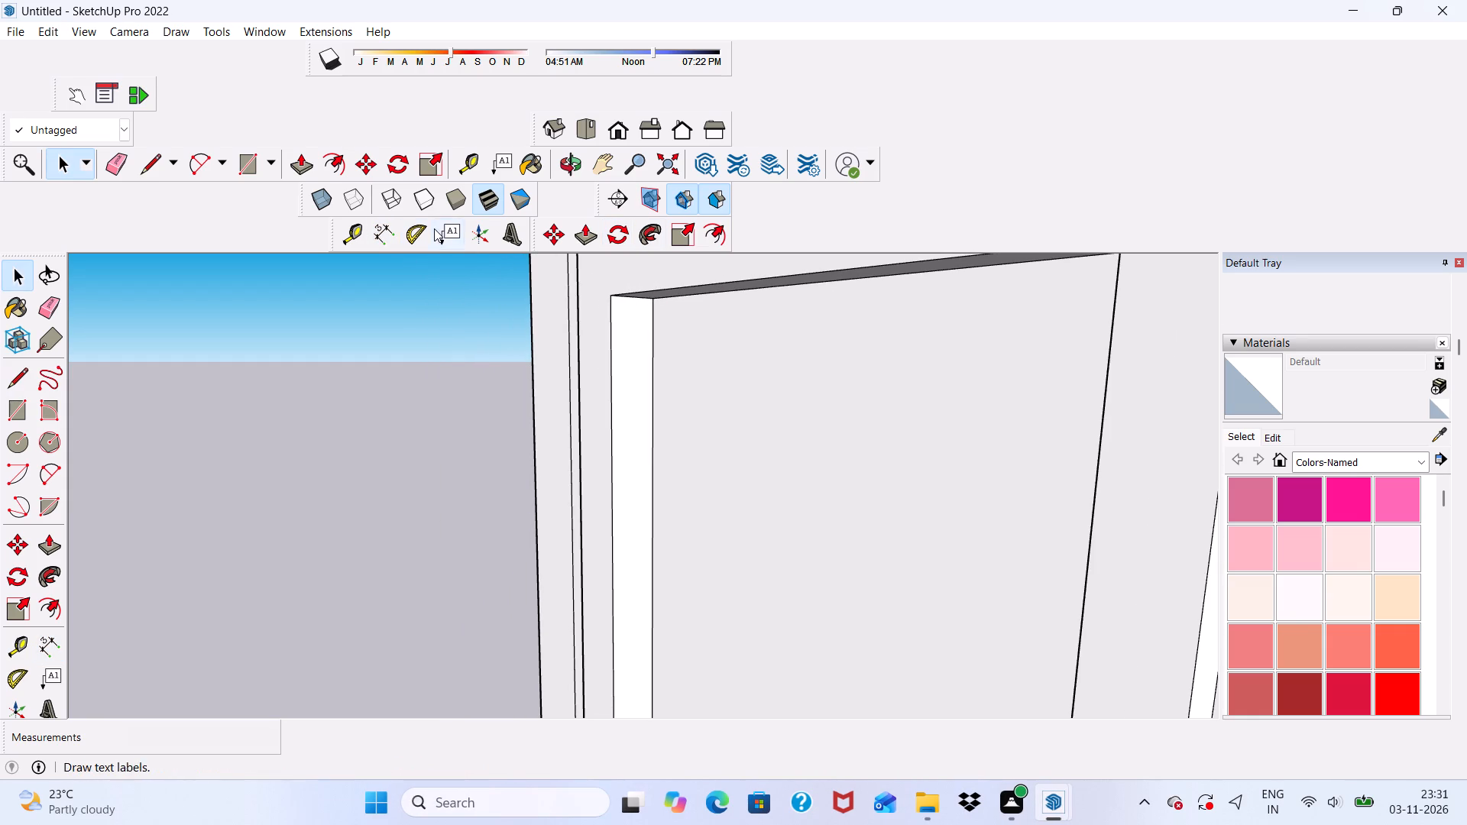
{"action": "left_click", "coordinate": [397, 234]}
{"action": "scroll", "coordinate": [448, 257], "scroll_direction": "down", "scroll_amount": 20}
{"action": "scroll", "coordinate": [448, 257], "scroll_direction": "down", "scroll_amount": 3}
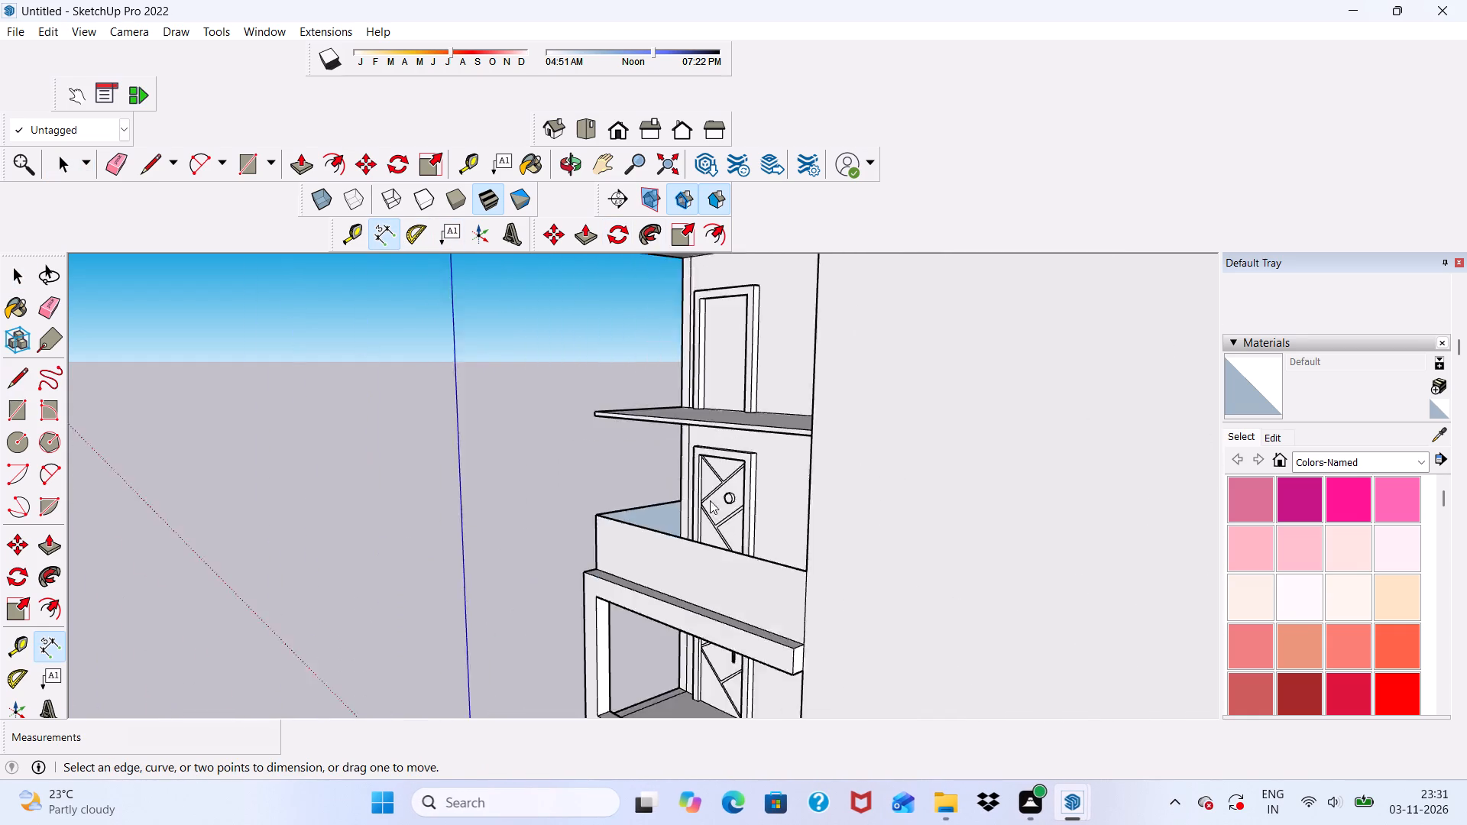
{"action": "scroll", "coordinate": [710, 500], "scroll_direction": "down", "scroll_amount": 1}
{"action": "scroll", "coordinate": [675, 605], "scroll_direction": "up", "scroll_amount": 6}
{"action": "scroll", "coordinate": [713, 458], "scroll_direction": "up", "scroll_amount": 11}
{"action": "scroll", "coordinate": [730, 238], "scroll_direction": "down", "scroll_amount": 5}
{"action": "scroll", "coordinate": [763, 431], "scroll_direction": "up", "scroll_amount": 6}
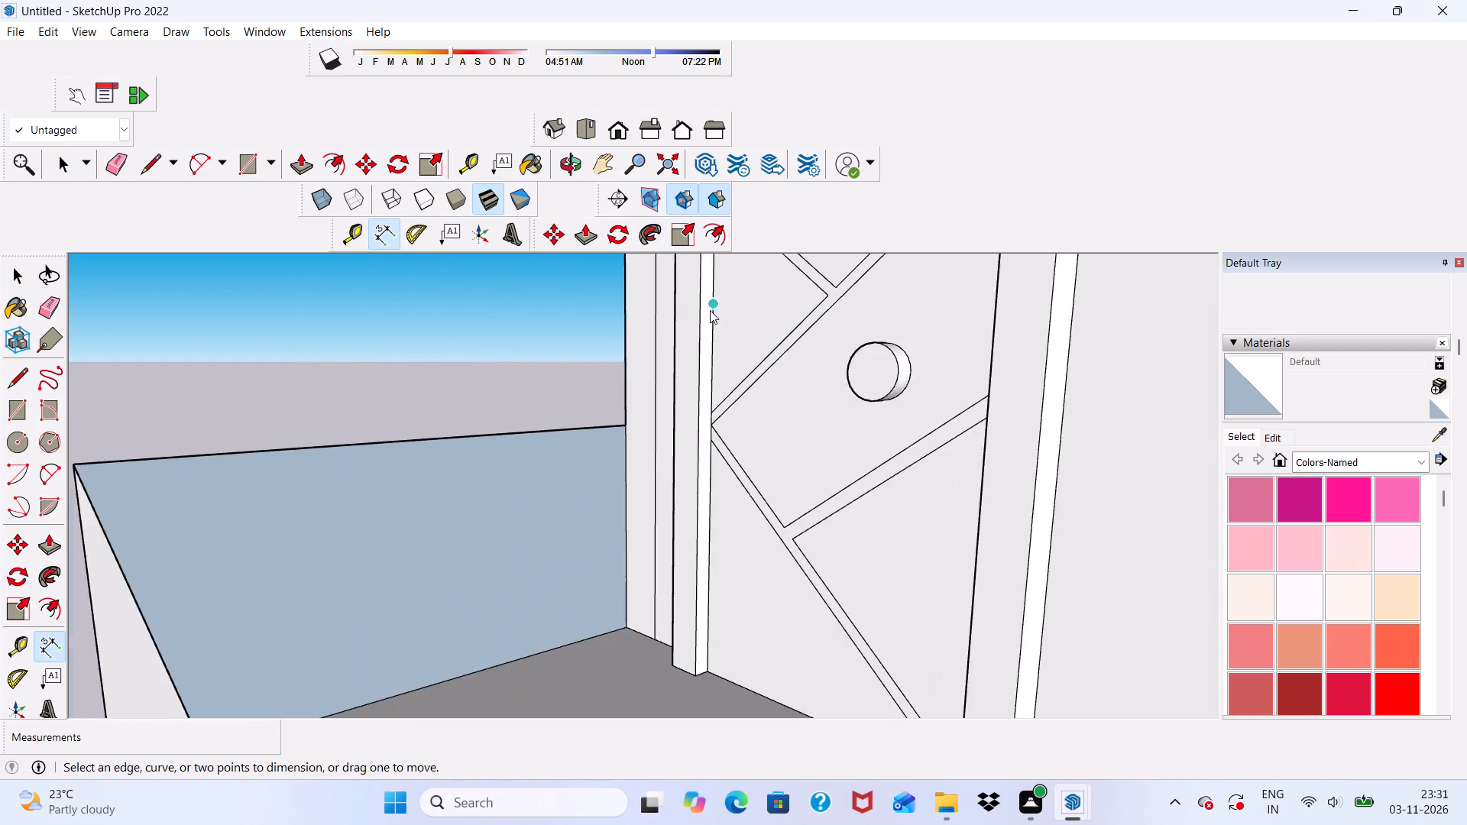
{"action": "scroll", "coordinate": [710, 310], "scroll_direction": "up", "scroll_amount": 5}
{"action": "scroll", "coordinate": [707, 306], "scroll_direction": "down", "scroll_amount": 20}
{"action": "scroll", "coordinate": [707, 306], "scroll_direction": "down", "scroll_amount": 4}
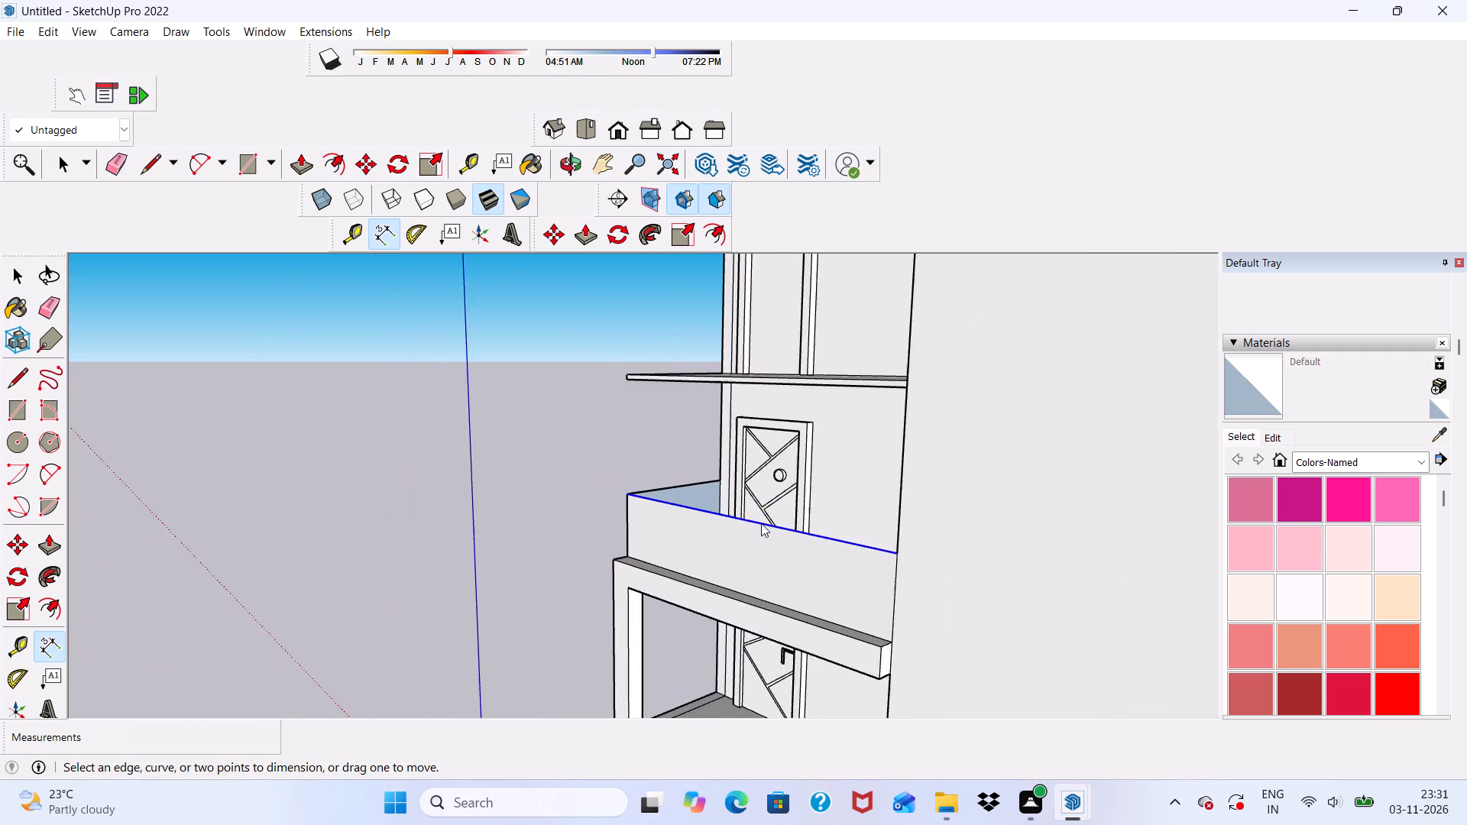
Push/Pull the new door's panel face outward by 3" inside its frame.
{"action": "middle_click_drag", "start_coordinate": [760, 520], "coordinate": [959, 556]}
{"action": "scroll", "coordinate": [716, 275], "scroll_direction": "up", "scroll_amount": 5}
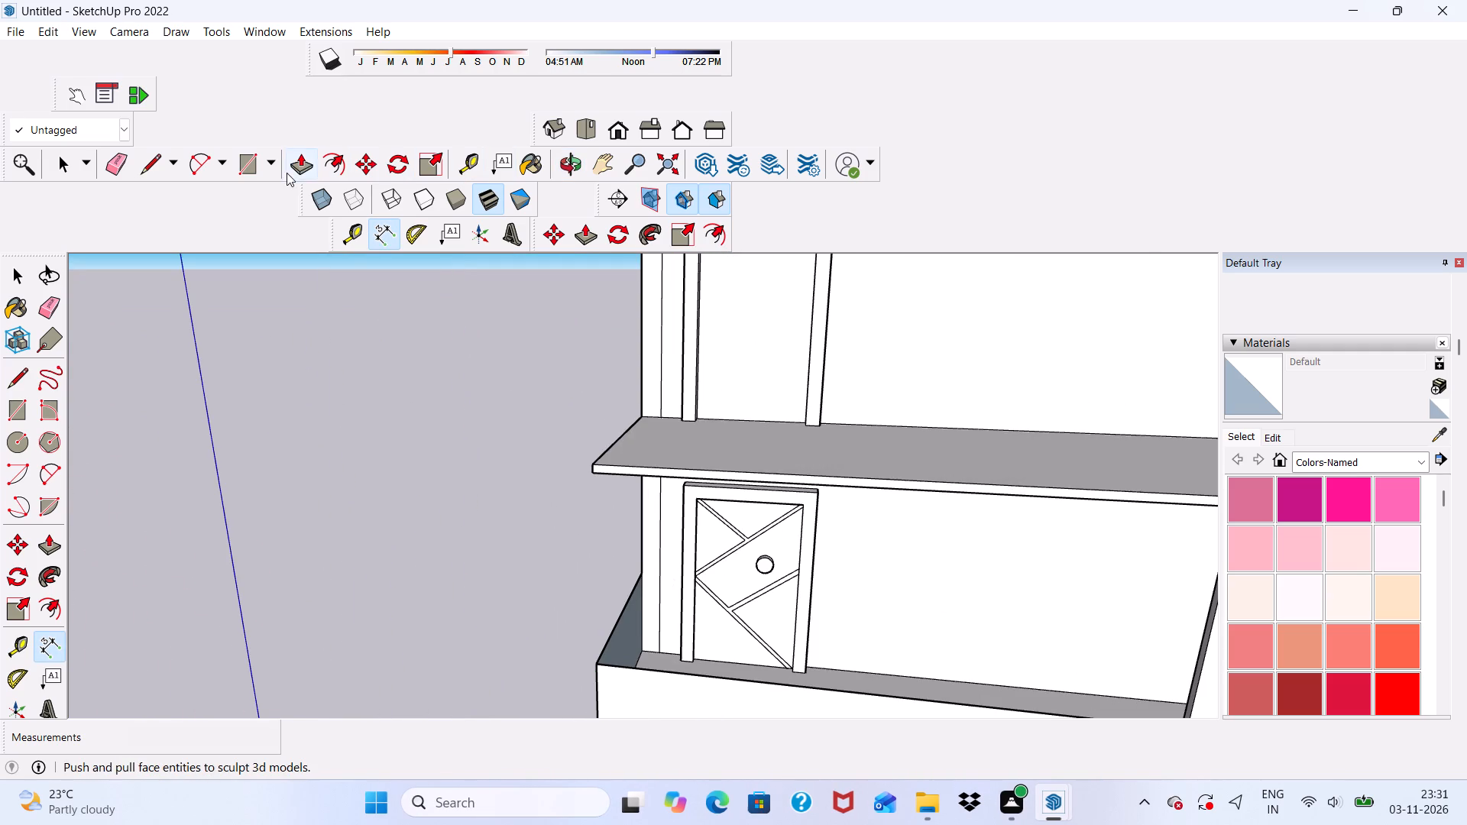
{"action": "left_click_drag", "start_coordinate": [294, 167], "coordinate": [308, 172]}
{"action": "scroll", "coordinate": [711, 391], "scroll_direction": "up", "scroll_amount": 2}
{"action": "left_click", "coordinate": [738, 386]}
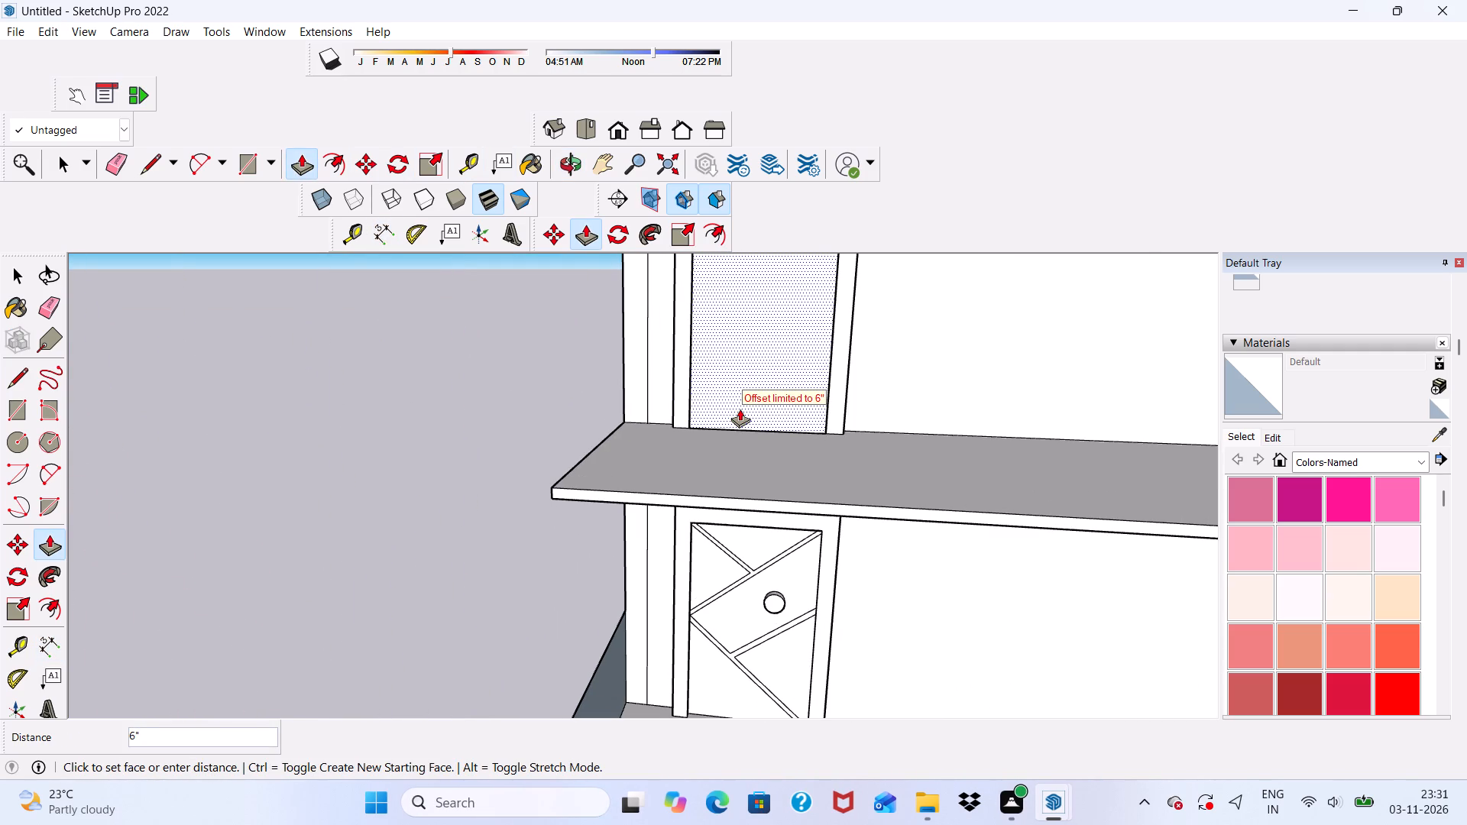
{"action": "key", "text": "3"}
{"action": "key", "text": "shift+quotedbl"}
{"action": "key", "text": "Return"}
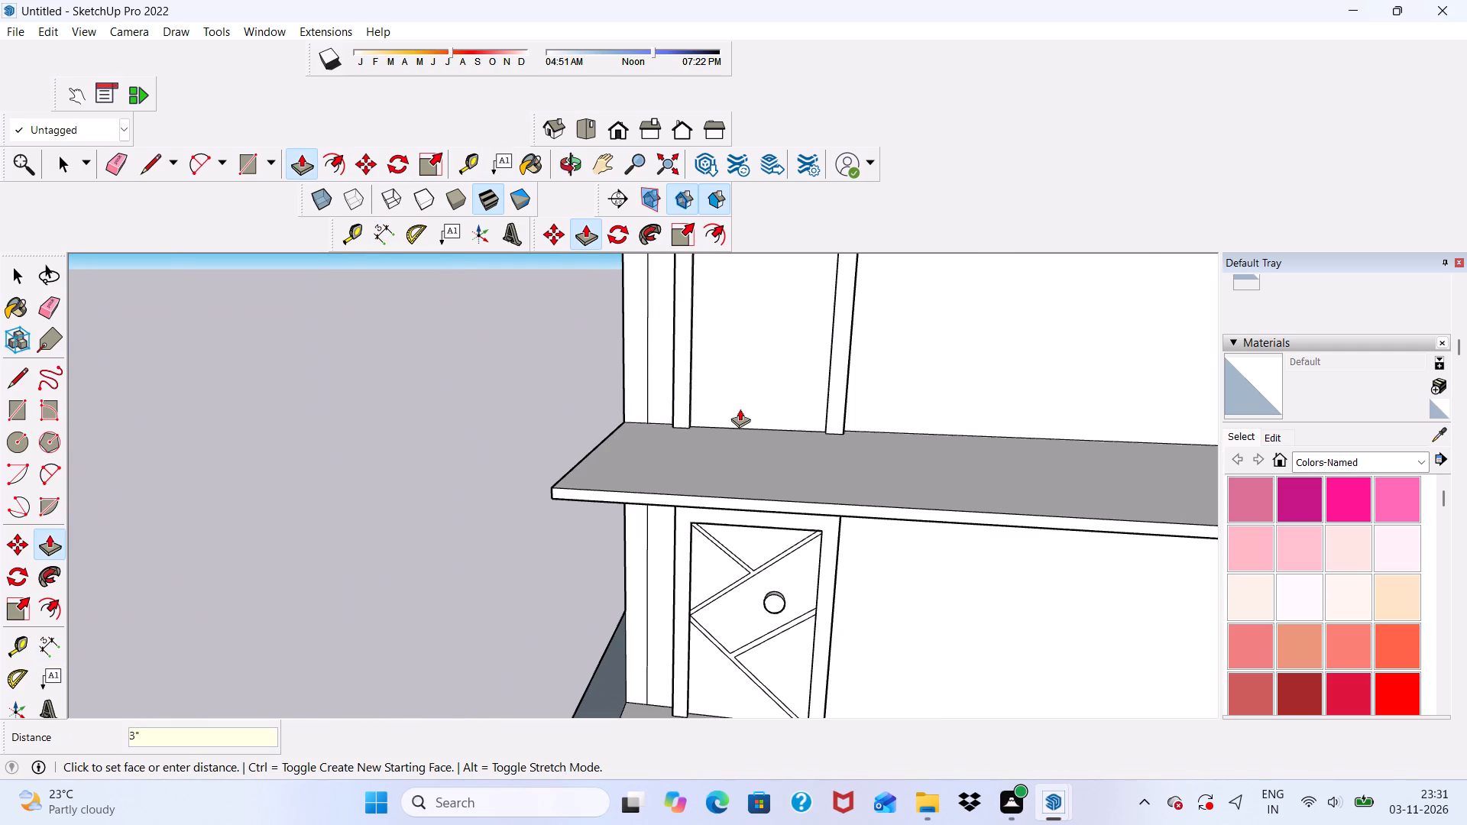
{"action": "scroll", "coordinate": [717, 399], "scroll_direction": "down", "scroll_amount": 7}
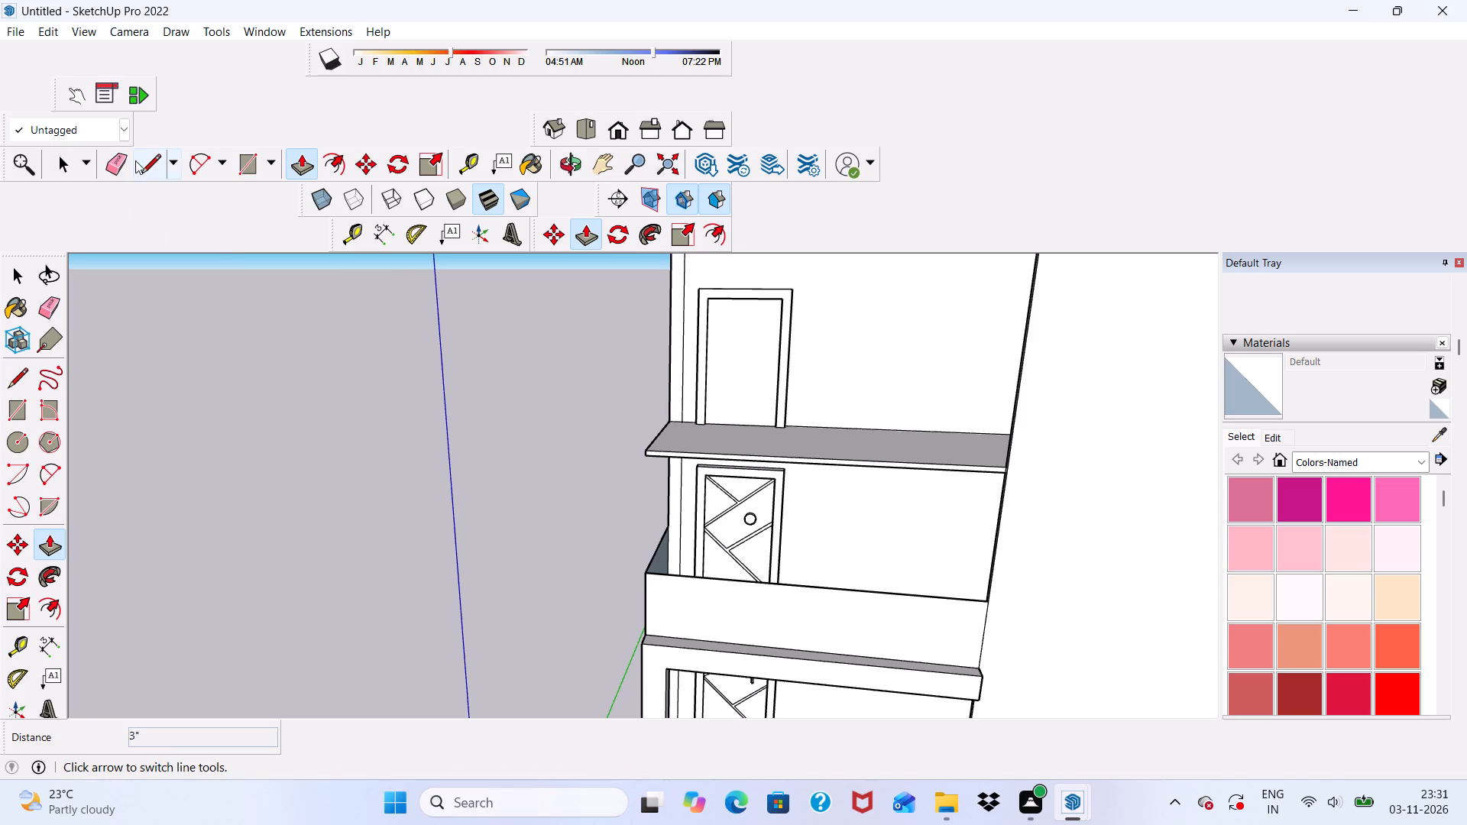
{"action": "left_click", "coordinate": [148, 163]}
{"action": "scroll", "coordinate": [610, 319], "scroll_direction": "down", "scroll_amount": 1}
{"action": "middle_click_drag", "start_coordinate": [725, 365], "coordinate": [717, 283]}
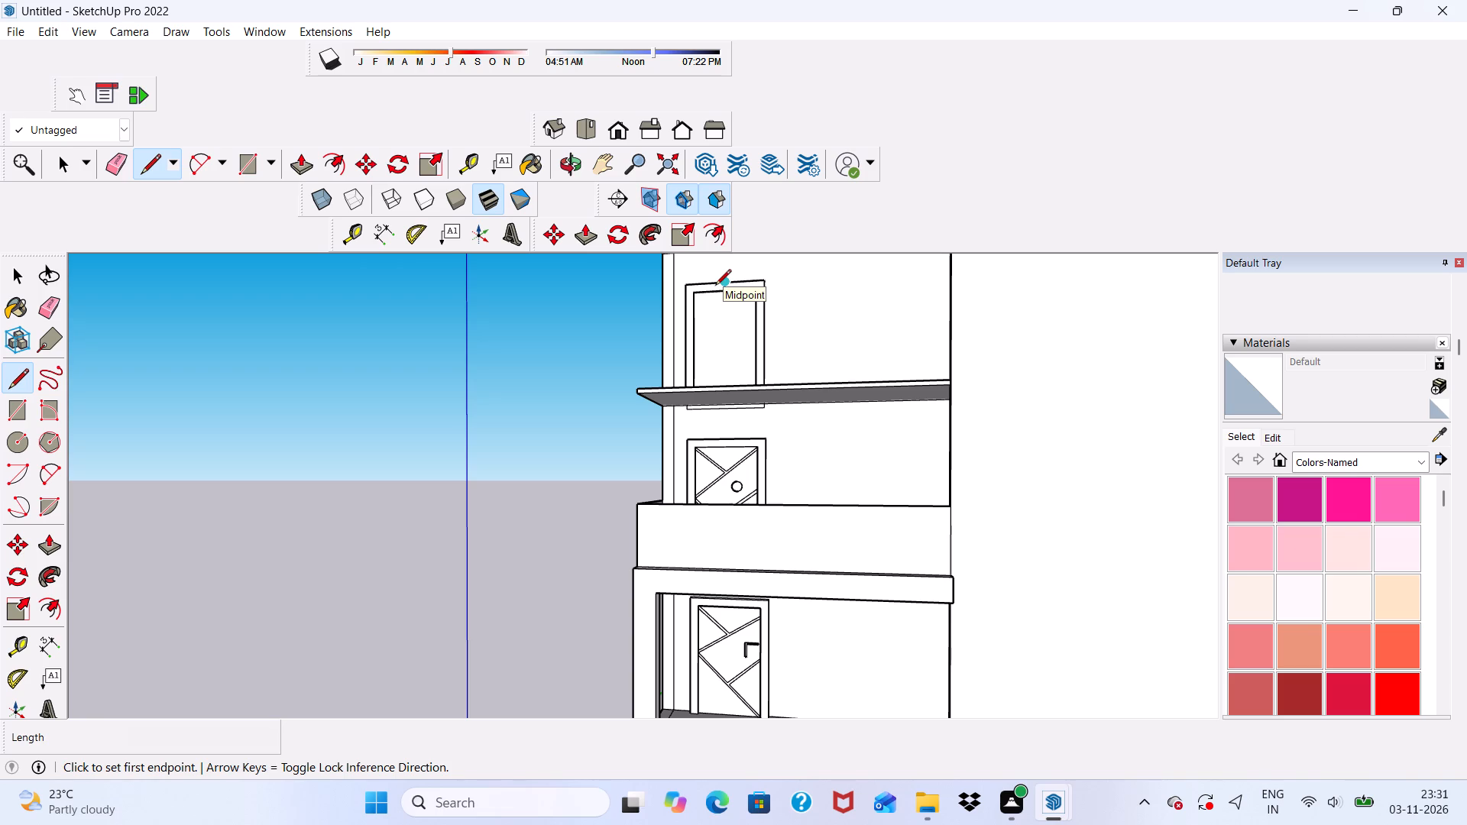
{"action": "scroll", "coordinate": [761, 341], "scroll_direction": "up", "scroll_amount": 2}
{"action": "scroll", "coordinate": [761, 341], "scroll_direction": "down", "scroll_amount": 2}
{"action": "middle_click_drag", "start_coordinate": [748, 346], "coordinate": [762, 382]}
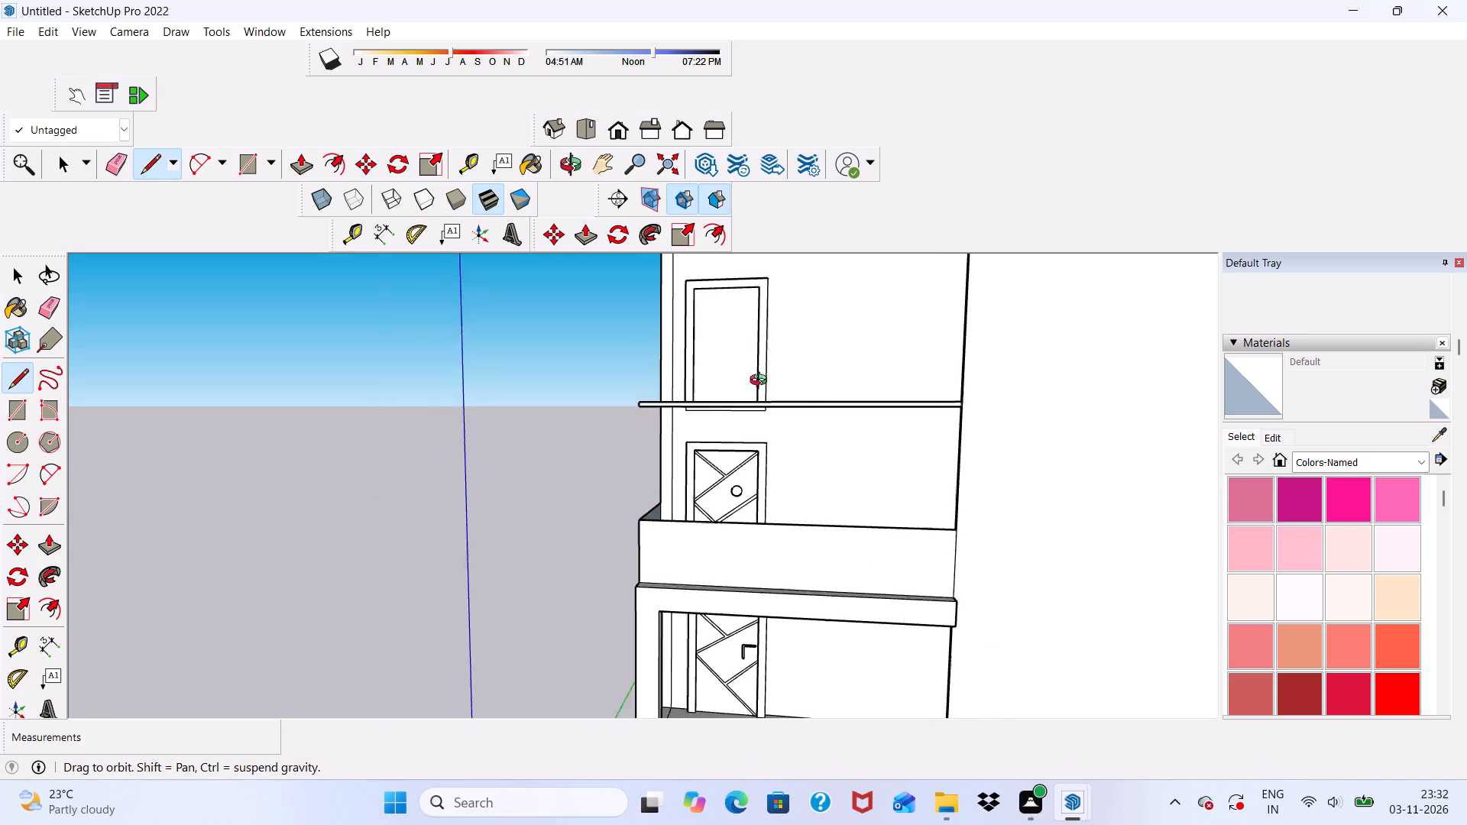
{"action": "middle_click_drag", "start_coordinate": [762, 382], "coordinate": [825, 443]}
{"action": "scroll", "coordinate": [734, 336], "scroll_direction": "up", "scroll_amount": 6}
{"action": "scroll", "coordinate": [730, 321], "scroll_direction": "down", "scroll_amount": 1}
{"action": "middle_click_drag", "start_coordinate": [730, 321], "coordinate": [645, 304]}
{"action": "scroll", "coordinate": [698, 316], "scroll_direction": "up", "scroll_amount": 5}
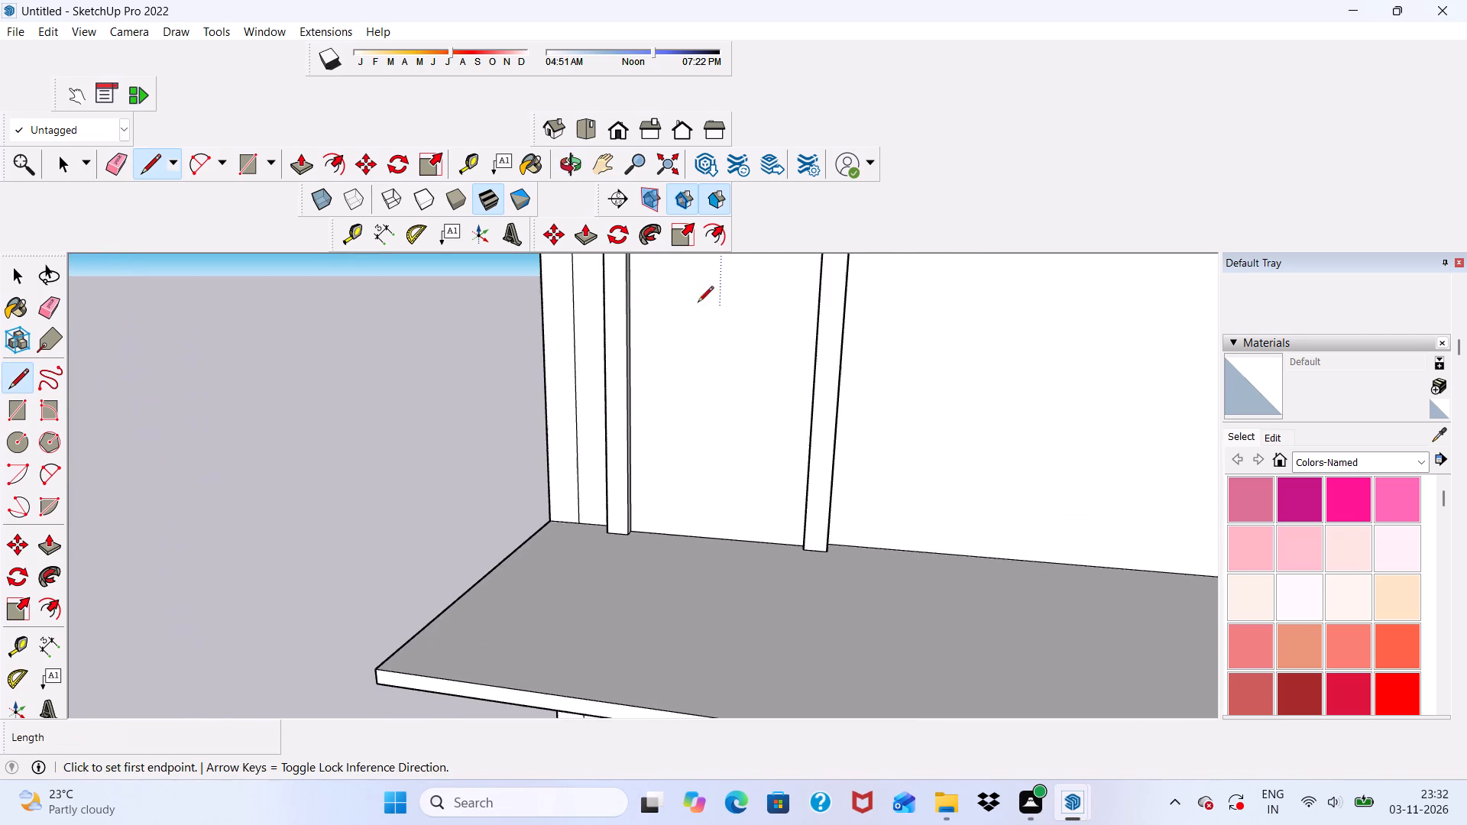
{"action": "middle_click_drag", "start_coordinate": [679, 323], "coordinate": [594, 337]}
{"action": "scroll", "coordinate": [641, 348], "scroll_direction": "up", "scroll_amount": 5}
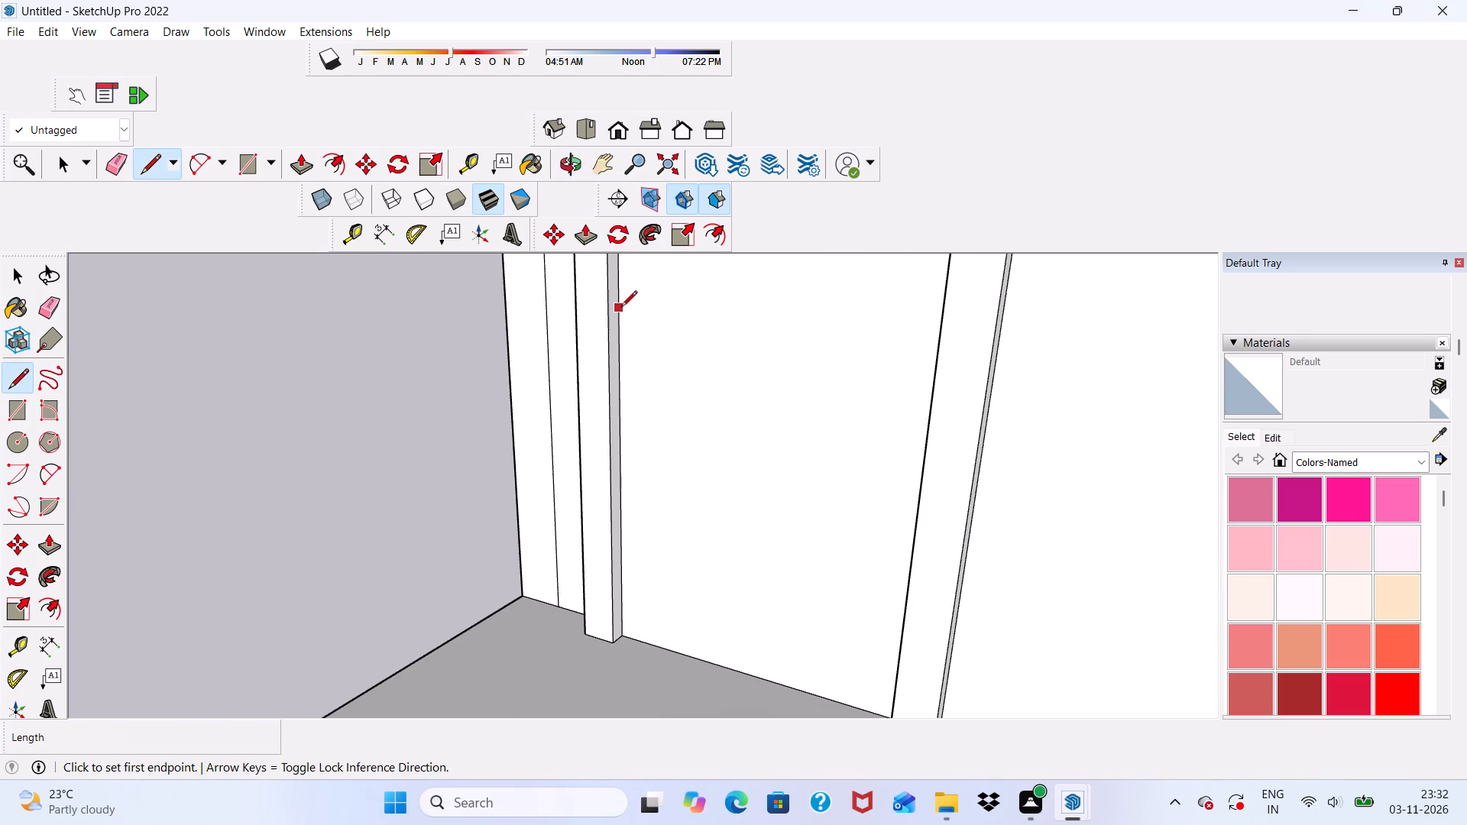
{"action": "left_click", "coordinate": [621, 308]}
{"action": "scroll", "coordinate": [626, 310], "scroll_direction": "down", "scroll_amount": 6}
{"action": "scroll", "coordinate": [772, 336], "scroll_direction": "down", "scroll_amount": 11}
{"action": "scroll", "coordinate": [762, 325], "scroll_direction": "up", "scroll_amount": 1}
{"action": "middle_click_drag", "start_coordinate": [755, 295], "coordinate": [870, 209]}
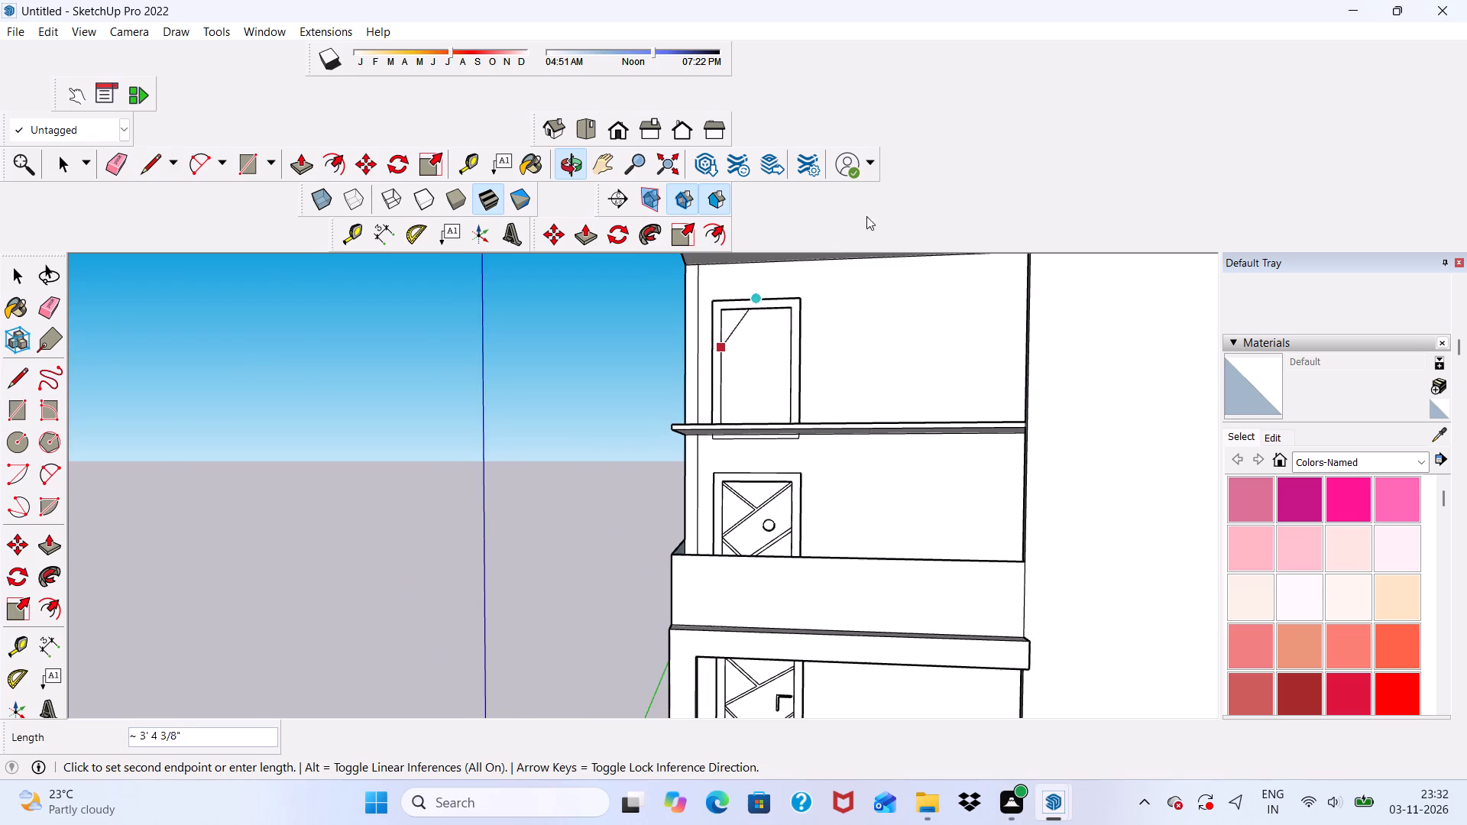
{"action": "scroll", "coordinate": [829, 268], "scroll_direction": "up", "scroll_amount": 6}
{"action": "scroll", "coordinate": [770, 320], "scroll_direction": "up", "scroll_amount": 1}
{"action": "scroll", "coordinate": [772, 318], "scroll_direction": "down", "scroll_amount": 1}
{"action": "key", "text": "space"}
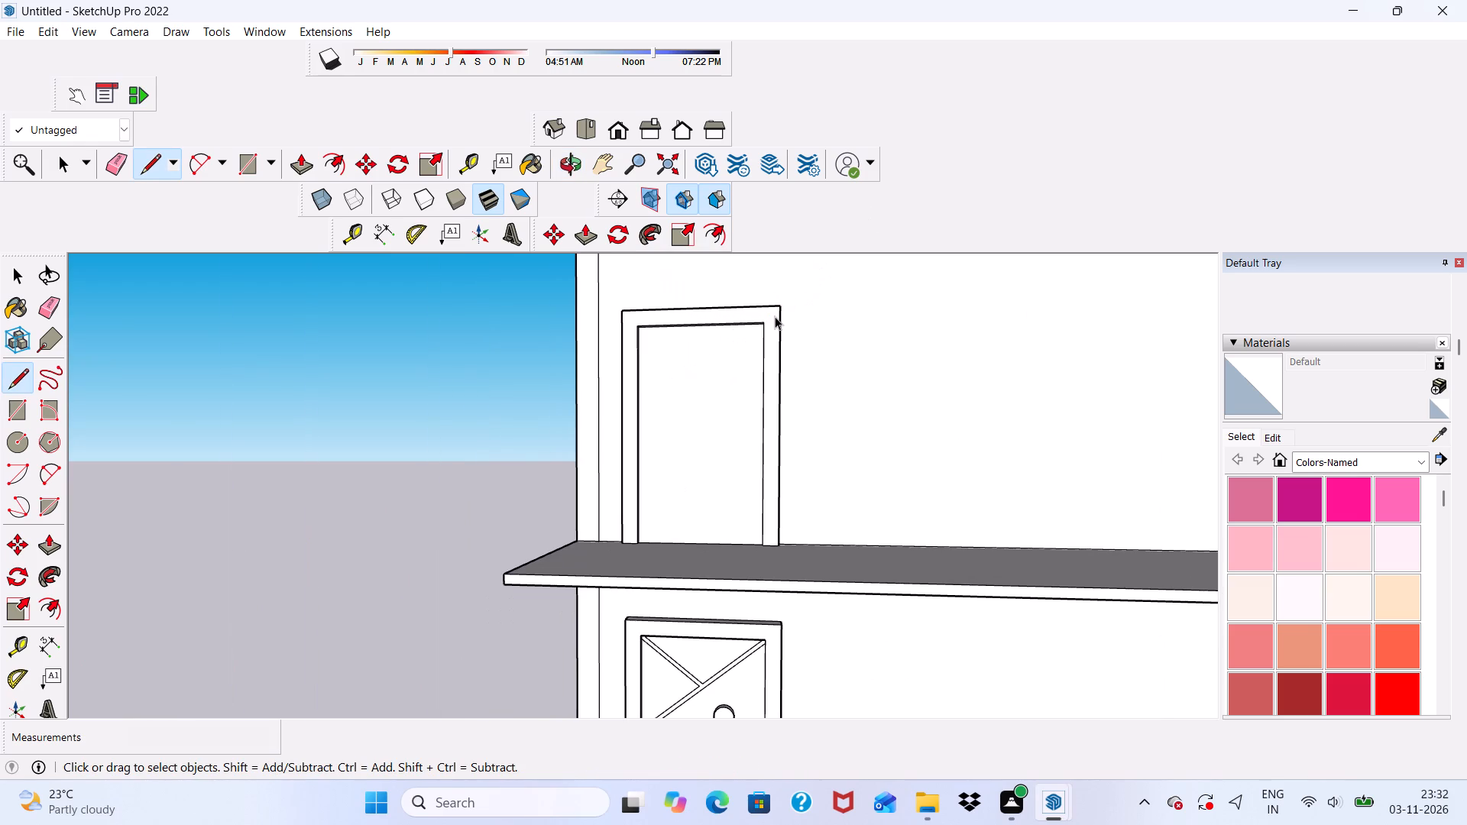
Draw a diagonal line about 4' 11" long across the new door panel, from the left edge's midpoint up to the right edge near the top.
{"action": "left_click", "coordinate": [145, 170]}
{"action": "scroll", "coordinate": [505, 319], "scroll_direction": "down", "scroll_amount": 3}
{"action": "middle_click_drag", "start_coordinate": [555, 396], "coordinate": [436, 442]}
{"action": "scroll", "coordinate": [599, 423], "scroll_direction": "up", "scroll_amount": 6}
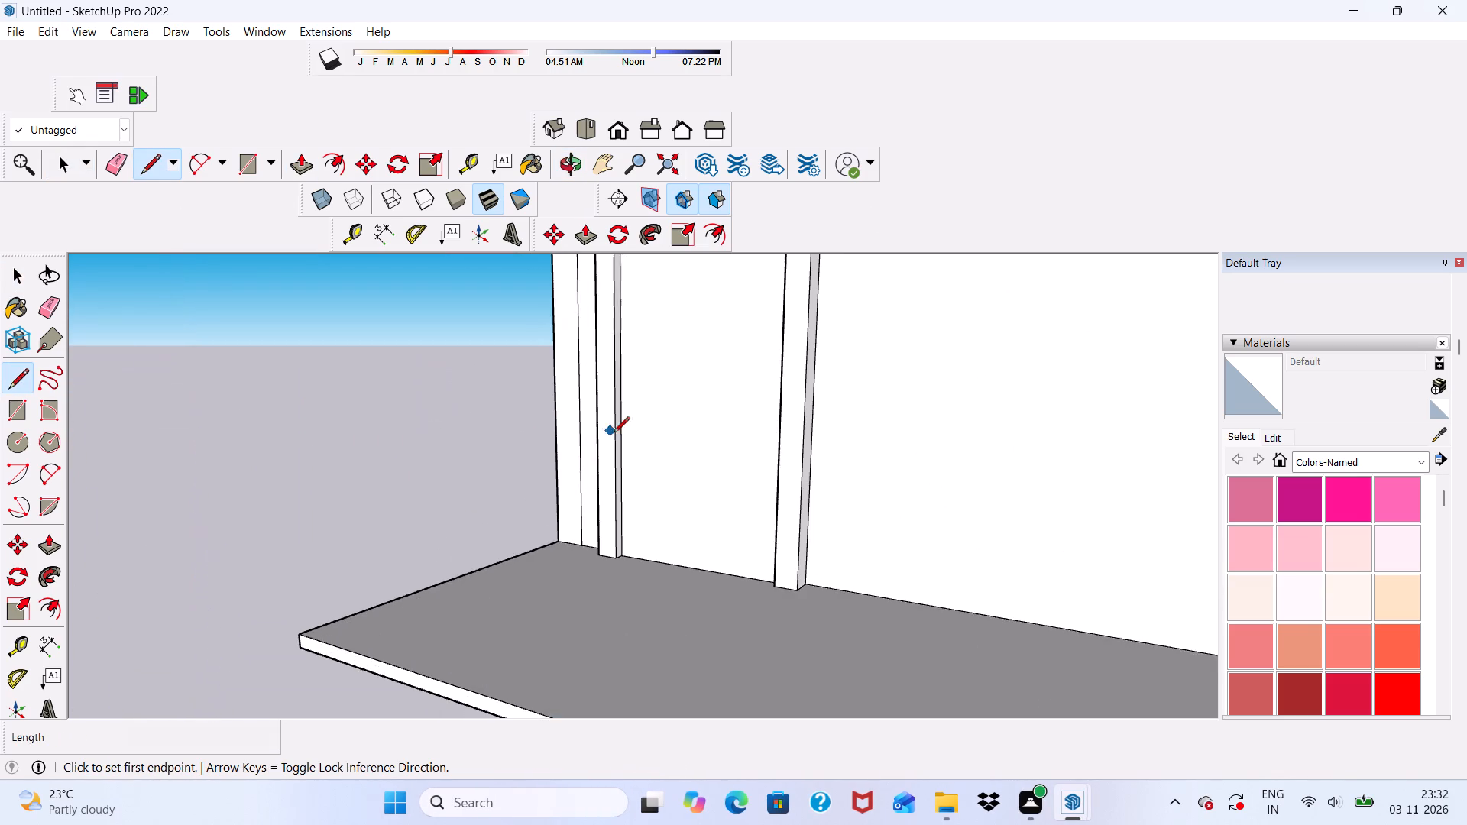
{"action": "scroll", "coordinate": [620, 438], "scroll_direction": "up", "scroll_amount": 1}
{"action": "left_click", "coordinate": [621, 410]}
{"action": "scroll", "coordinate": [705, 298], "scroll_direction": "down", "scroll_amount": 5}
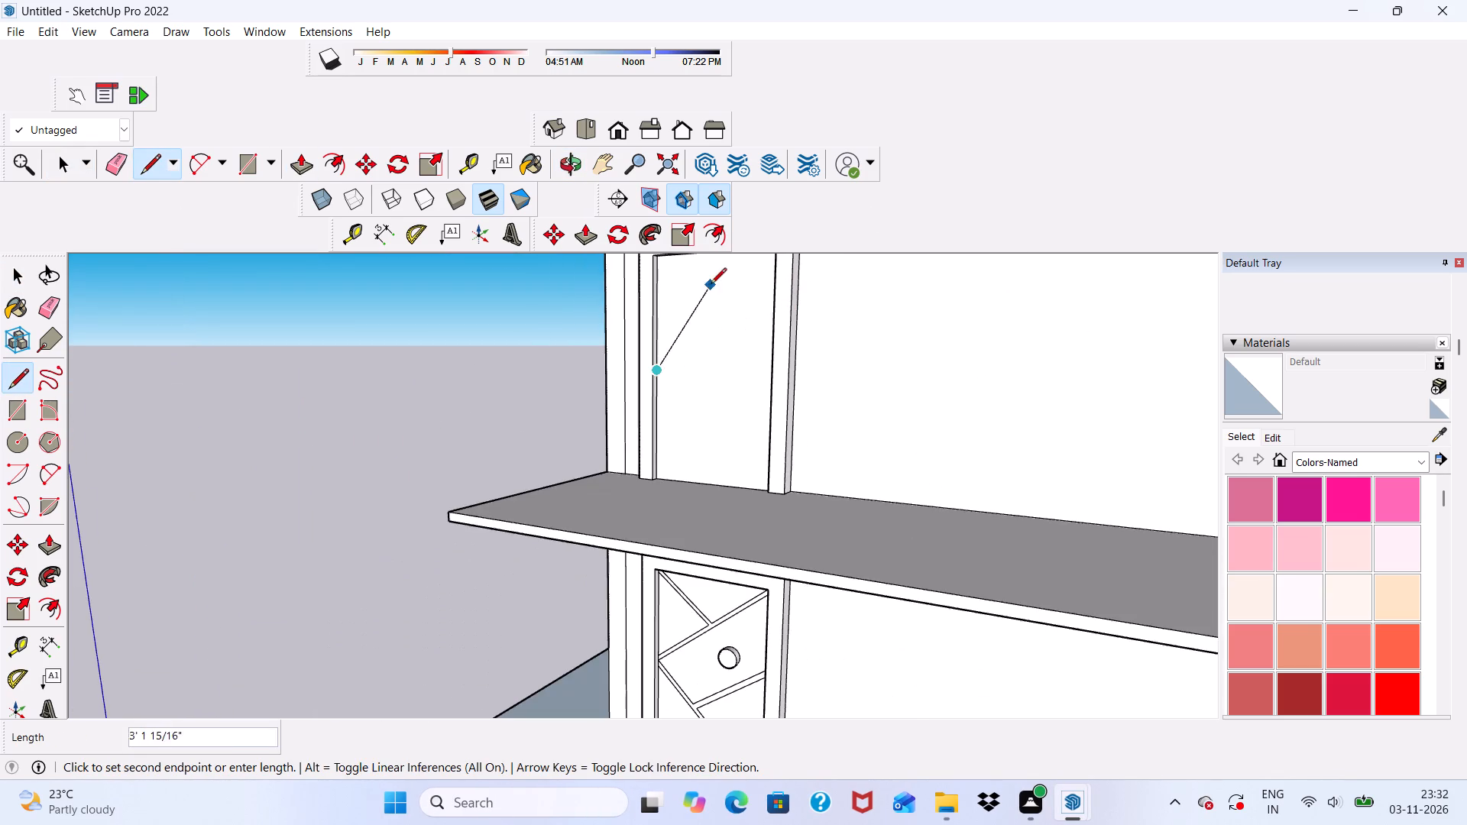
{"action": "middle_click_drag", "start_coordinate": [711, 286], "coordinate": [957, 412]}
{"action": "scroll", "coordinate": [761, 281], "scroll_direction": "up", "scroll_amount": 6}
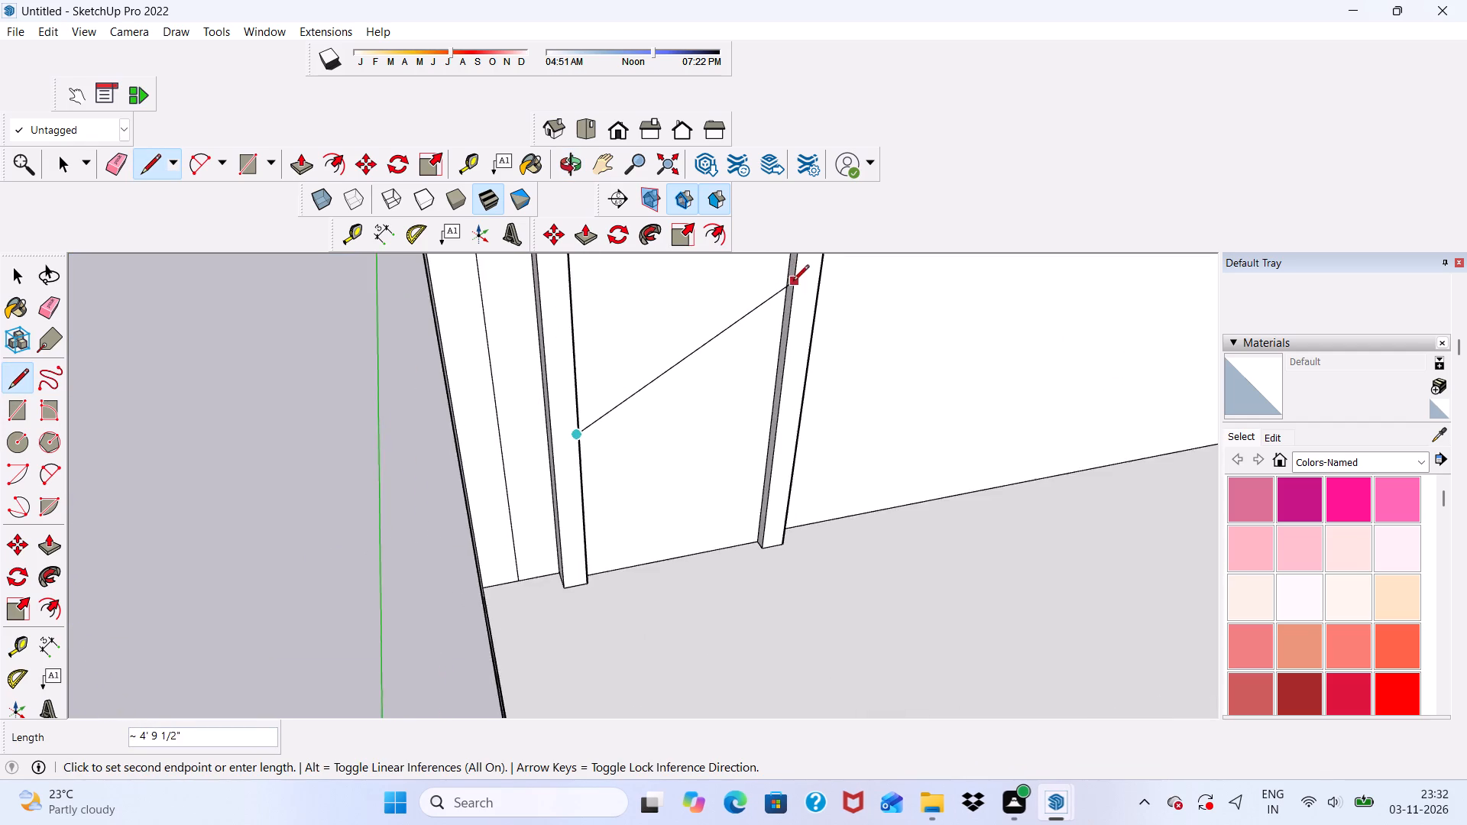
{"action": "scroll", "coordinate": [793, 282], "scroll_direction": "up", "scroll_amount": 10}
{"action": "scroll", "coordinate": [777, 262], "scroll_direction": "down", "scroll_amount": 6}
{"action": "middle_click_drag", "start_coordinate": [765, 315], "coordinate": [736, 271]}
{"action": "scroll", "coordinate": [711, 317], "scroll_direction": "down", "scroll_amount": 4}
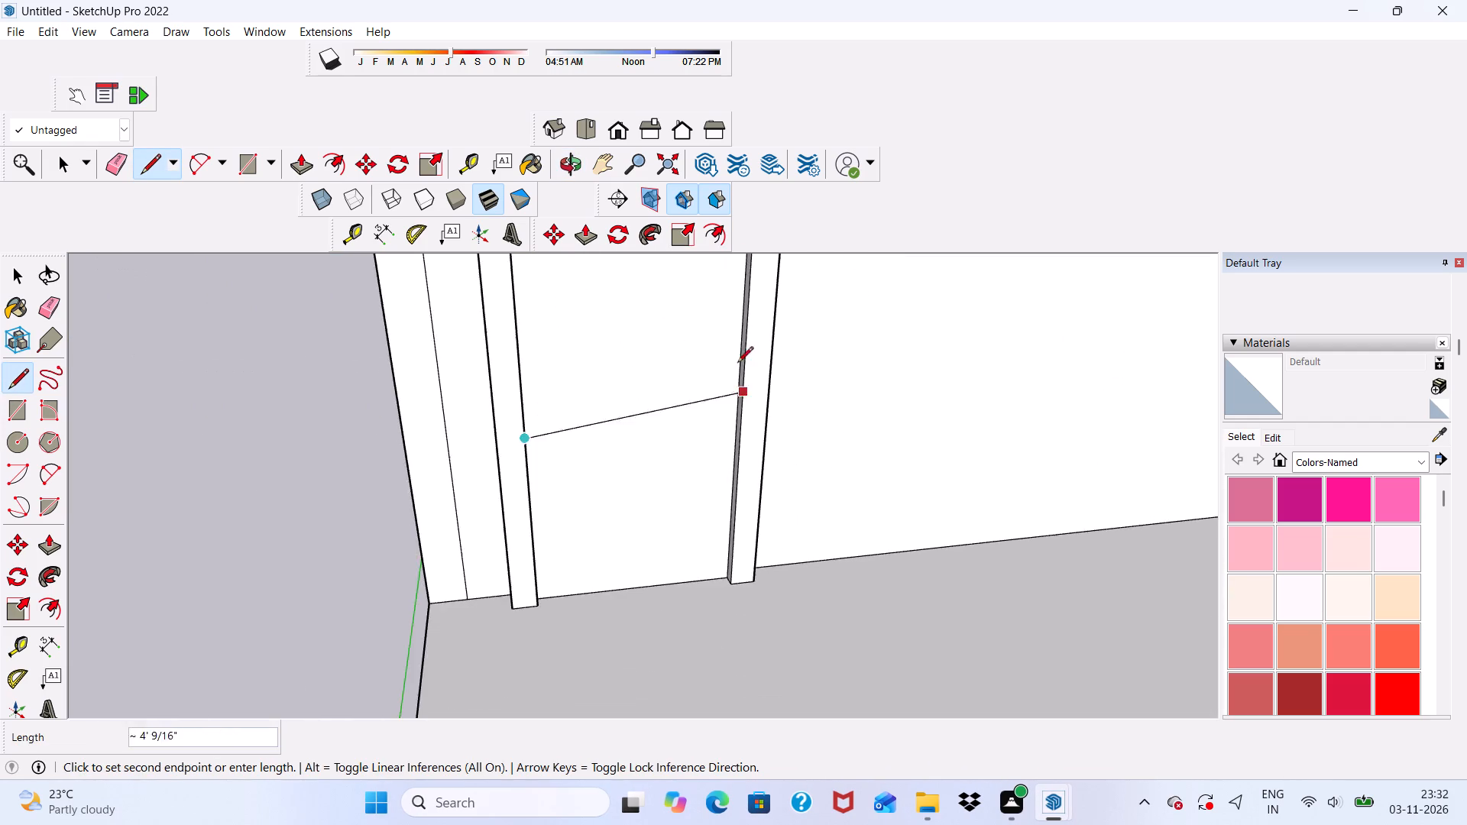
{"action": "scroll", "coordinate": [737, 364], "scroll_direction": "down", "scroll_amount": 6}
{"action": "scroll", "coordinate": [734, 314], "scroll_direction": "up", "scroll_amount": 5}
{"action": "middle_click_drag", "start_coordinate": [730, 296], "coordinate": [725, 241]}
{"action": "scroll", "coordinate": [726, 268], "scroll_direction": "up", "scroll_amount": 6}
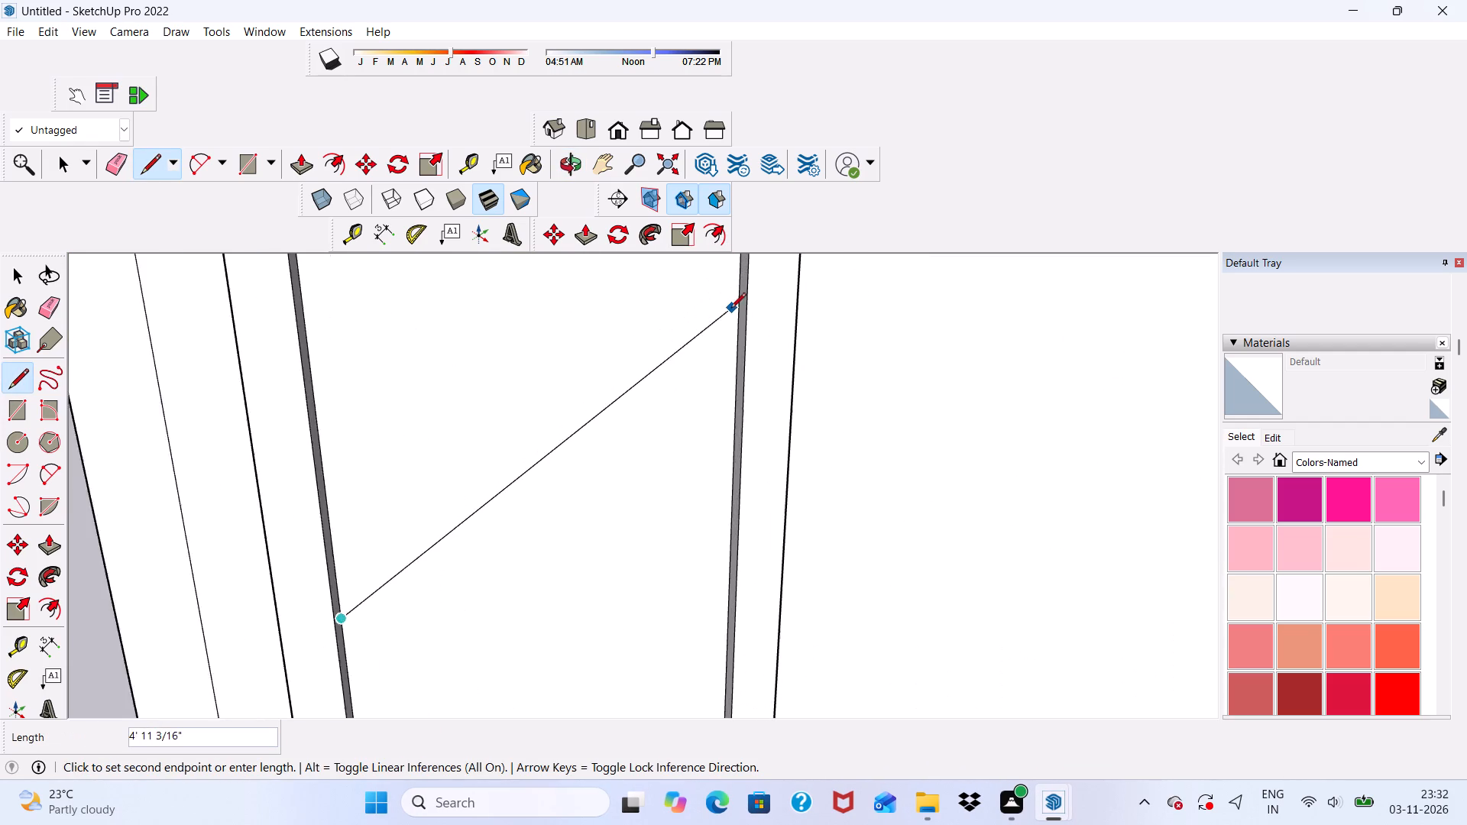
{"action": "scroll", "coordinate": [730, 309], "scroll_direction": "up", "scroll_amount": 1}
{"action": "left_click", "coordinate": [740, 307]}
{"action": "scroll", "coordinate": [734, 331], "scroll_direction": "down", "scroll_amount": 3}
{"action": "middle_click_drag", "start_coordinate": [728, 358], "coordinate": [708, 283]}
{"action": "scroll", "coordinate": [708, 287], "scroll_direction": "down", "scroll_amount": 1}
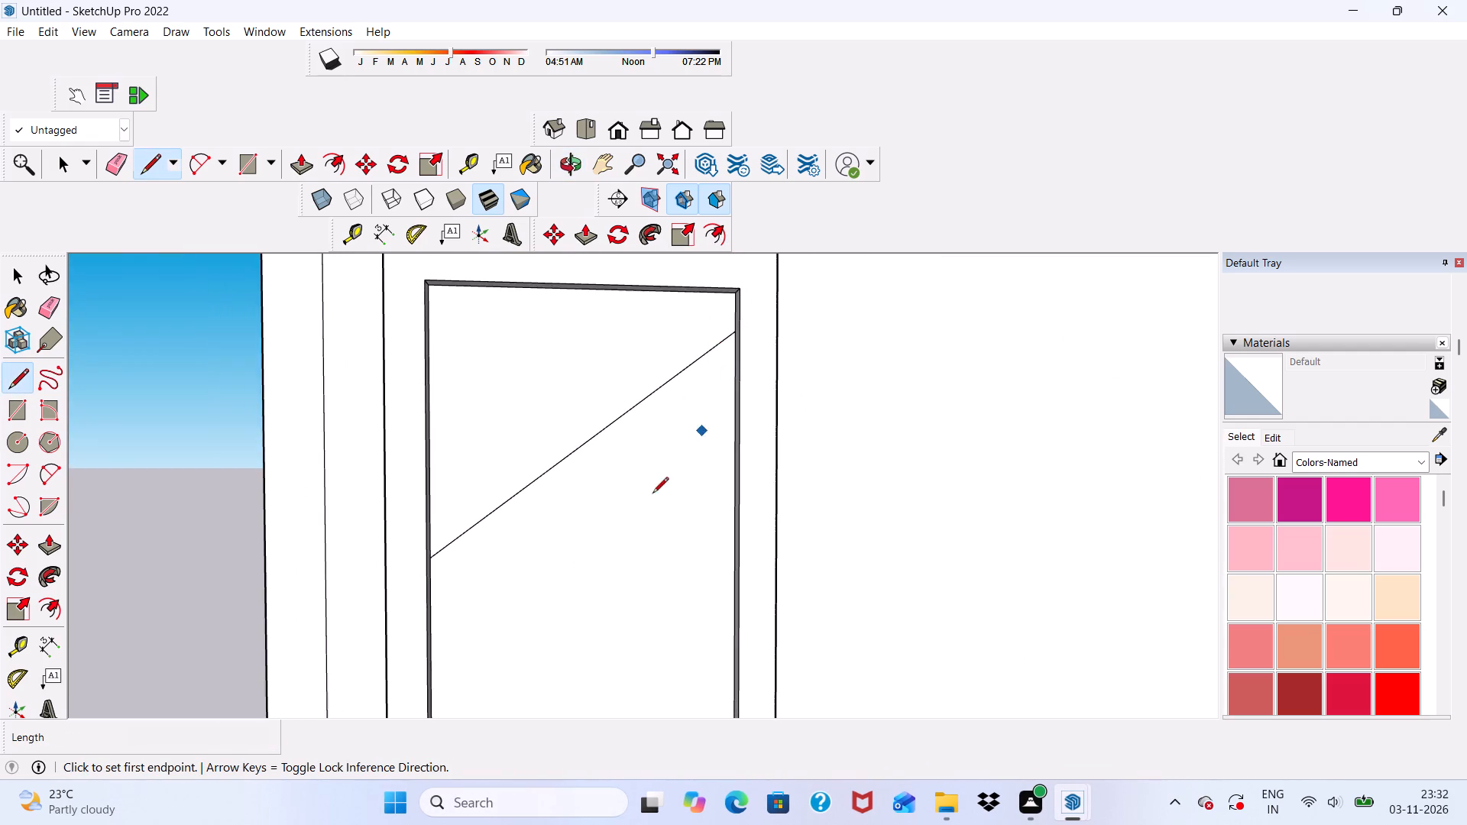
Copy the diagonal line on the new door panel about 2 1/8" straight down to form a narrow diagonal strip.
{"action": "scroll", "coordinate": [554, 583], "scroll_direction": "up", "scroll_amount": 6}
{"action": "left_click", "coordinate": [360, 161]}
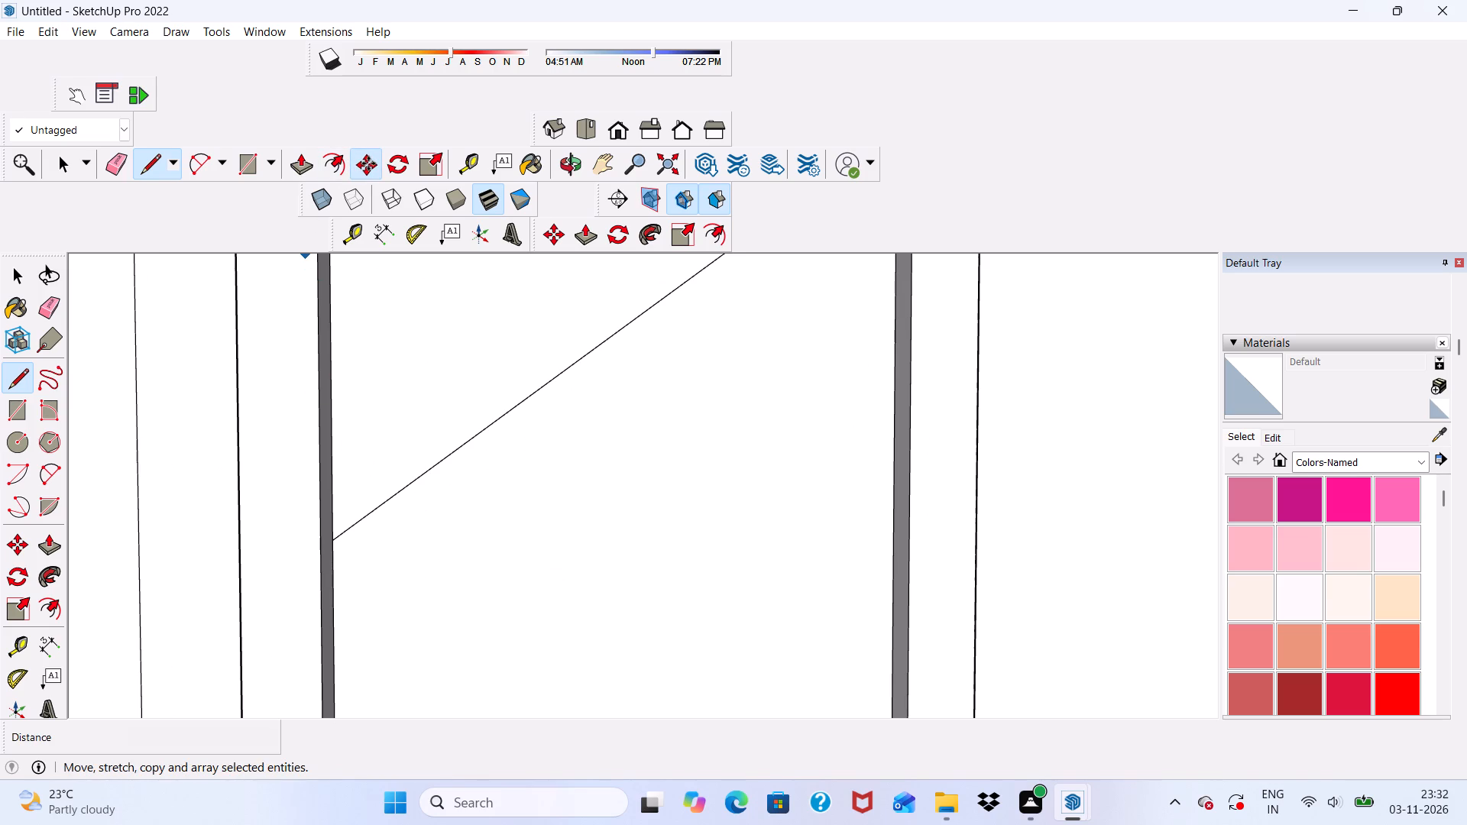
{"action": "left_click", "coordinate": [569, 364]}
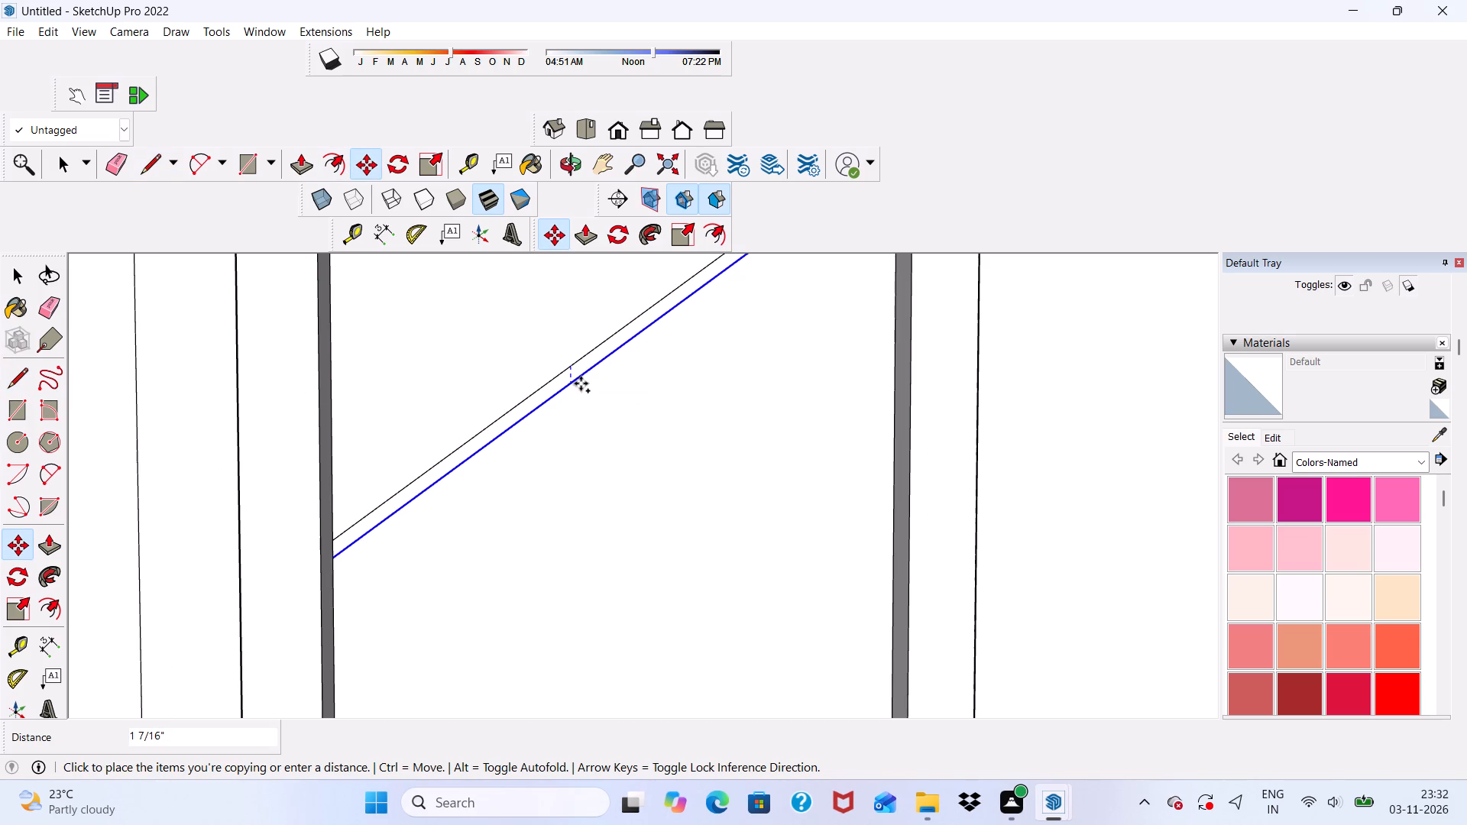
{"action": "scroll", "coordinate": [559, 416], "scroll_direction": "down", "scroll_amount": 7}
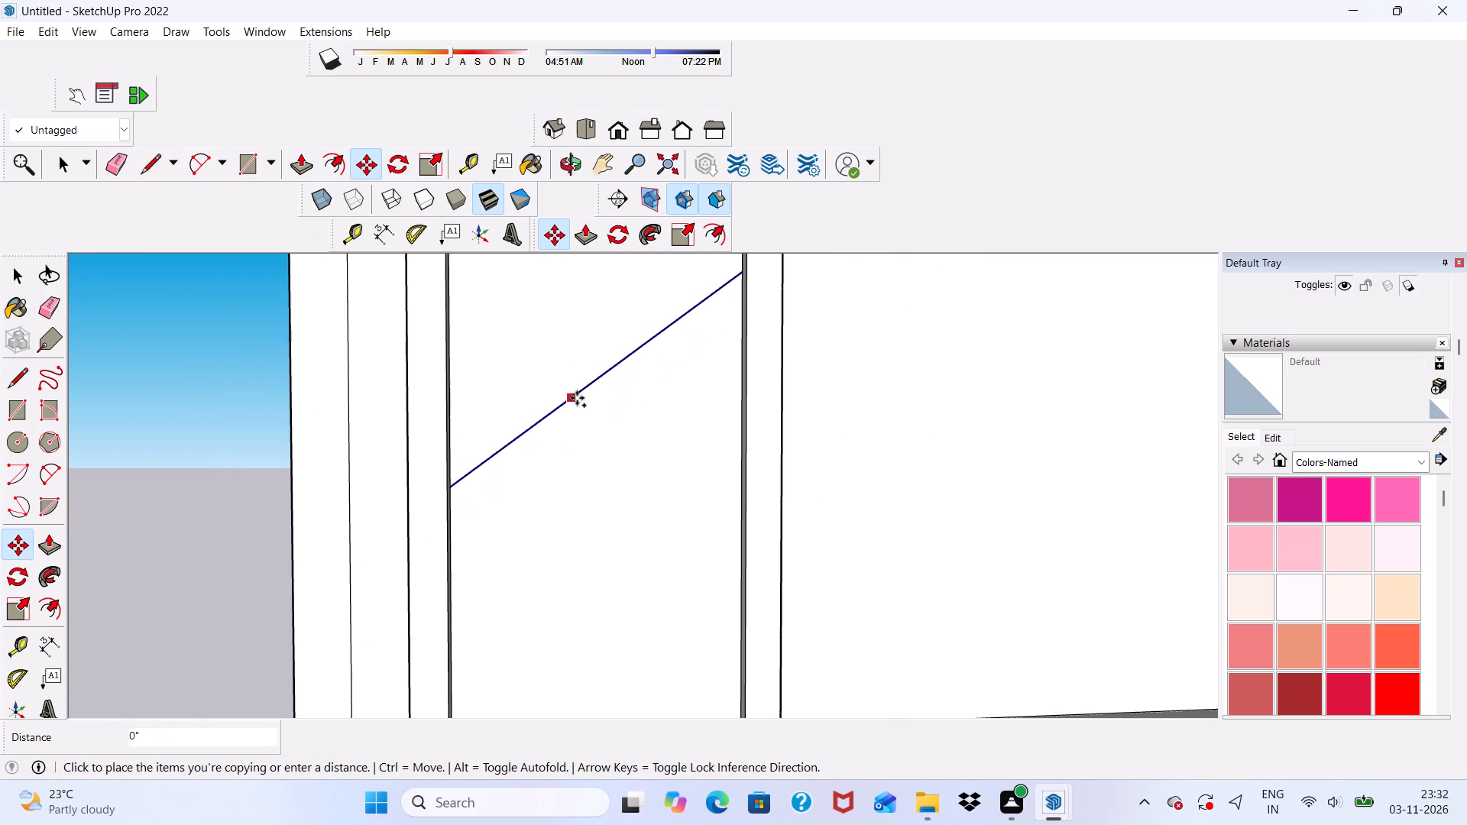
{"action": "scroll", "coordinate": [591, 415], "scroll_direction": "up", "scroll_amount": 6}
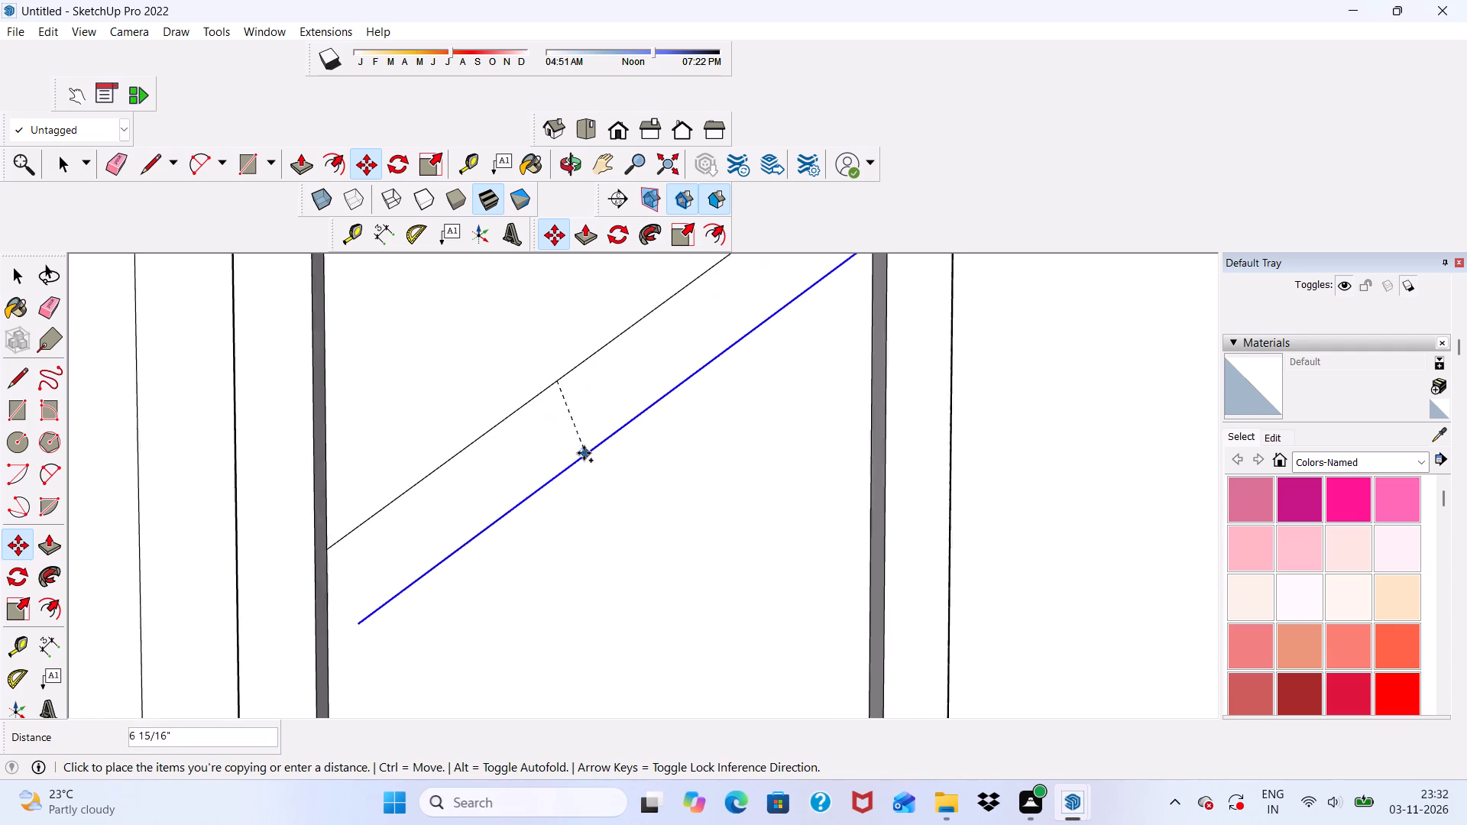
{"action": "scroll", "coordinate": [584, 453], "scroll_direction": "up", "scroll_amount": 1}
{"action": "scroll", "coordinate": [565, 450], "scroll_direction": "down", "scroll_amount": 3}
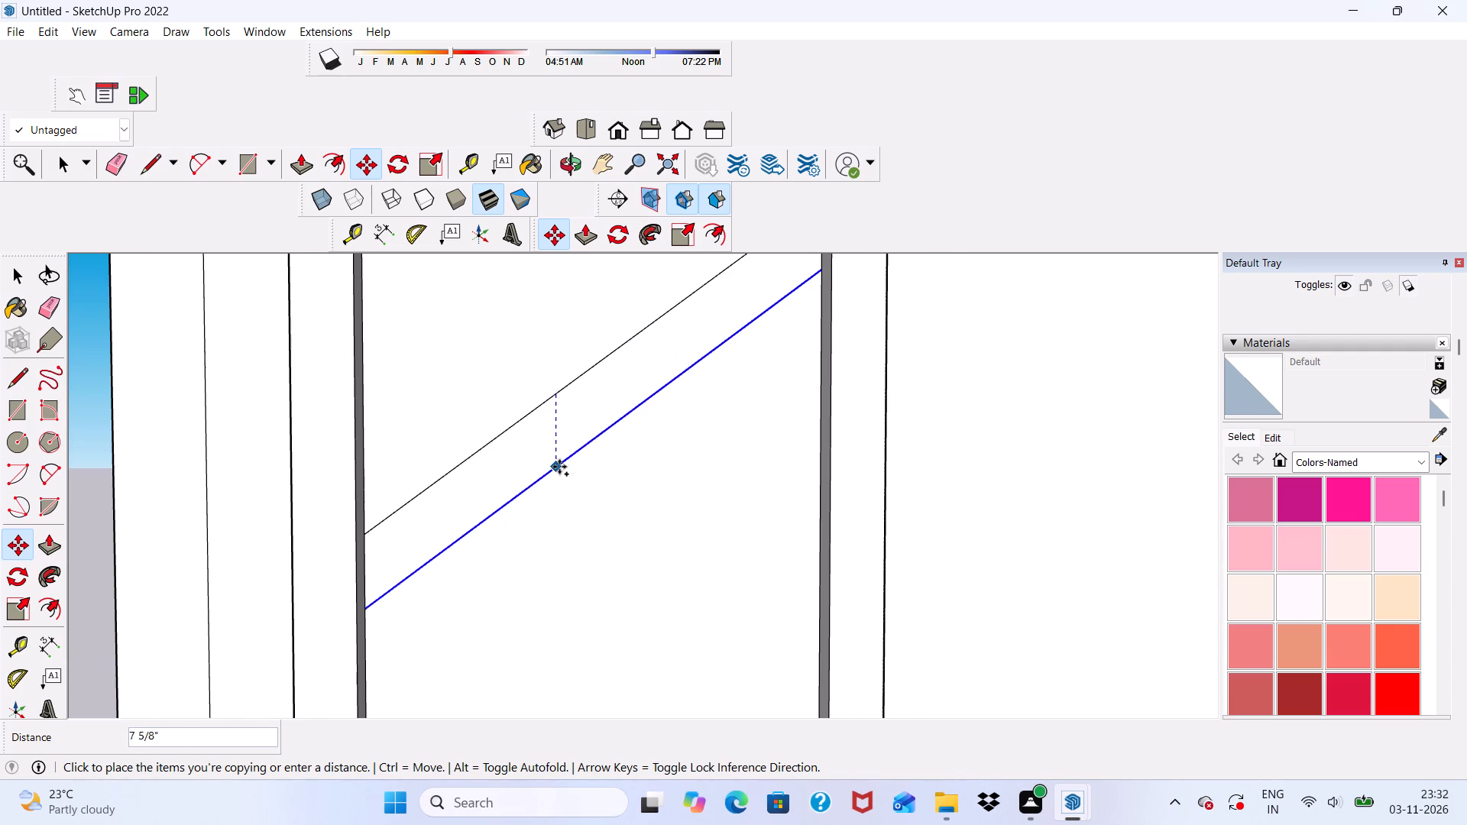
{"action": "middle_click_drag", "start_coordinate": [559, 467], "coordinate": [598, 428]}
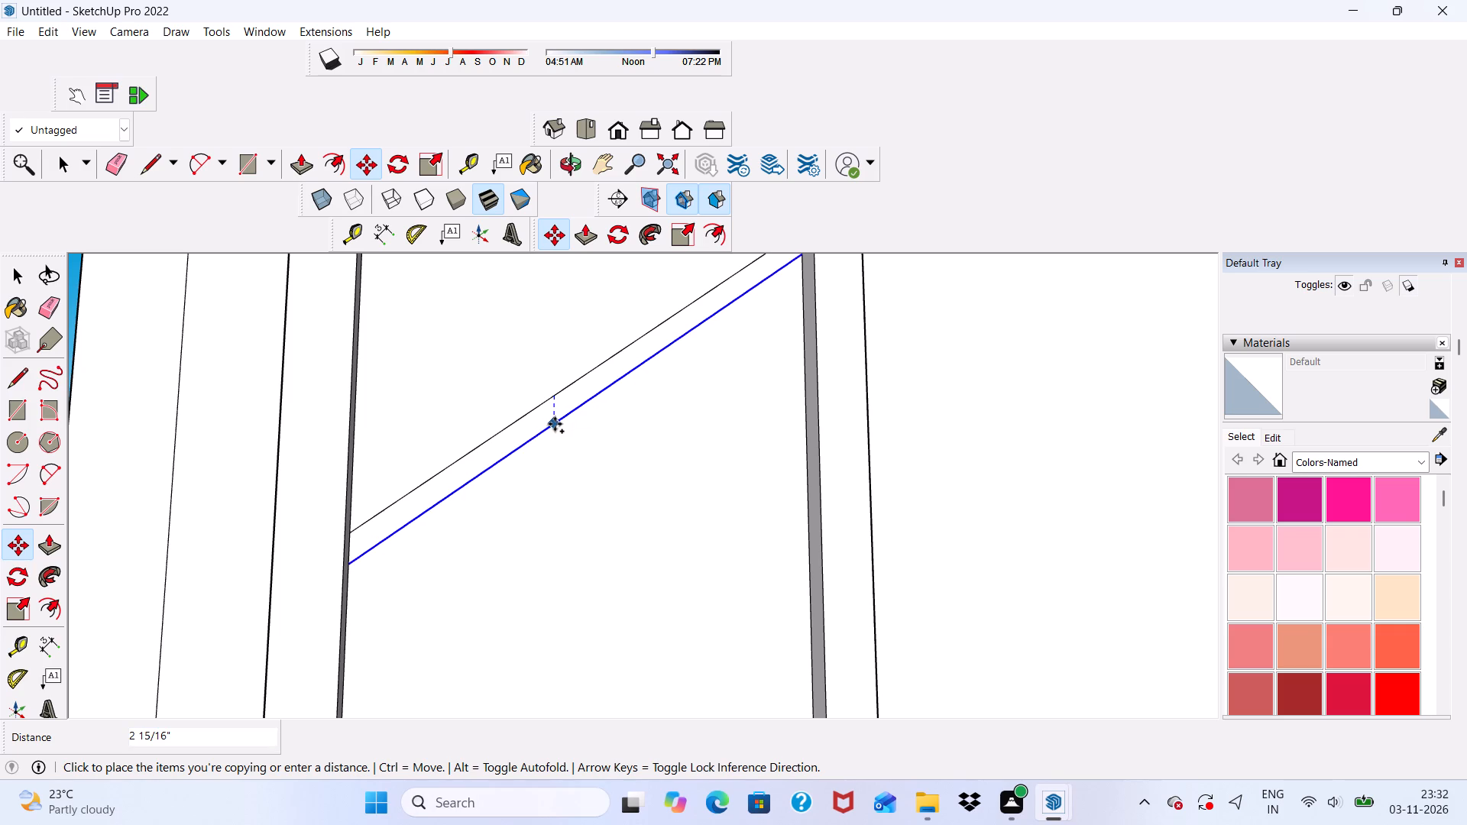
{"action": "scroll", "coordinate": [553, 422], "scroll_direction": "up", "scroll_amount": 5}
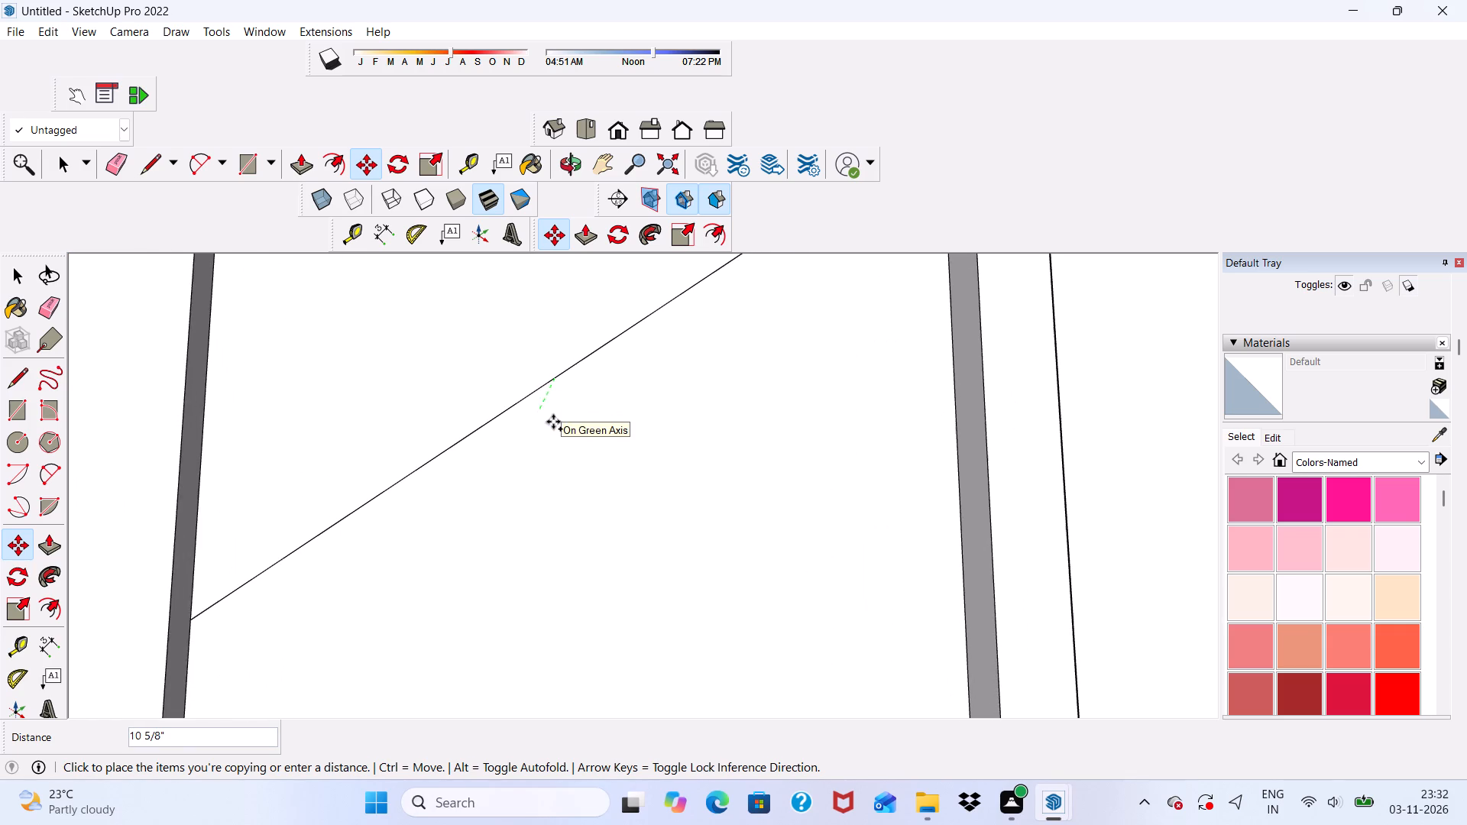
{"action": "scroll", "coordinate": [544, 434], "scroll_direction": "up", "scroll_amount": 4}
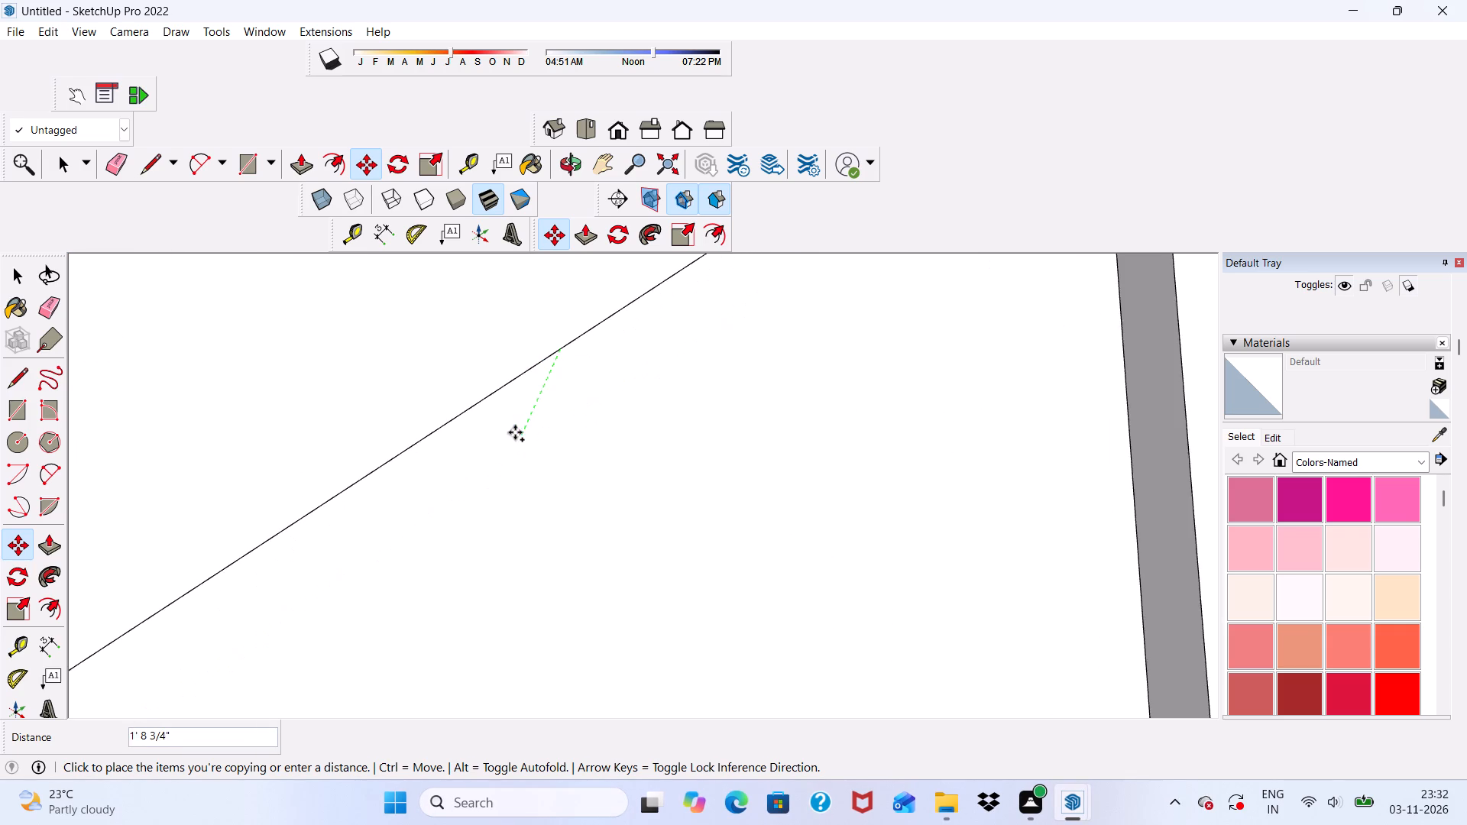
{"action": "scroll", "coordinate": [512, 437], "scroll_direction": "down", "scroll_amount": 9}
{"action": "scroll", "coordinate": [597, 398], "scroll_direction": "down", "scroll_amount": 2}
{"action": "middle_click_drag", "start_coordinate": [563, 414], "coordinate": [461, 433]}
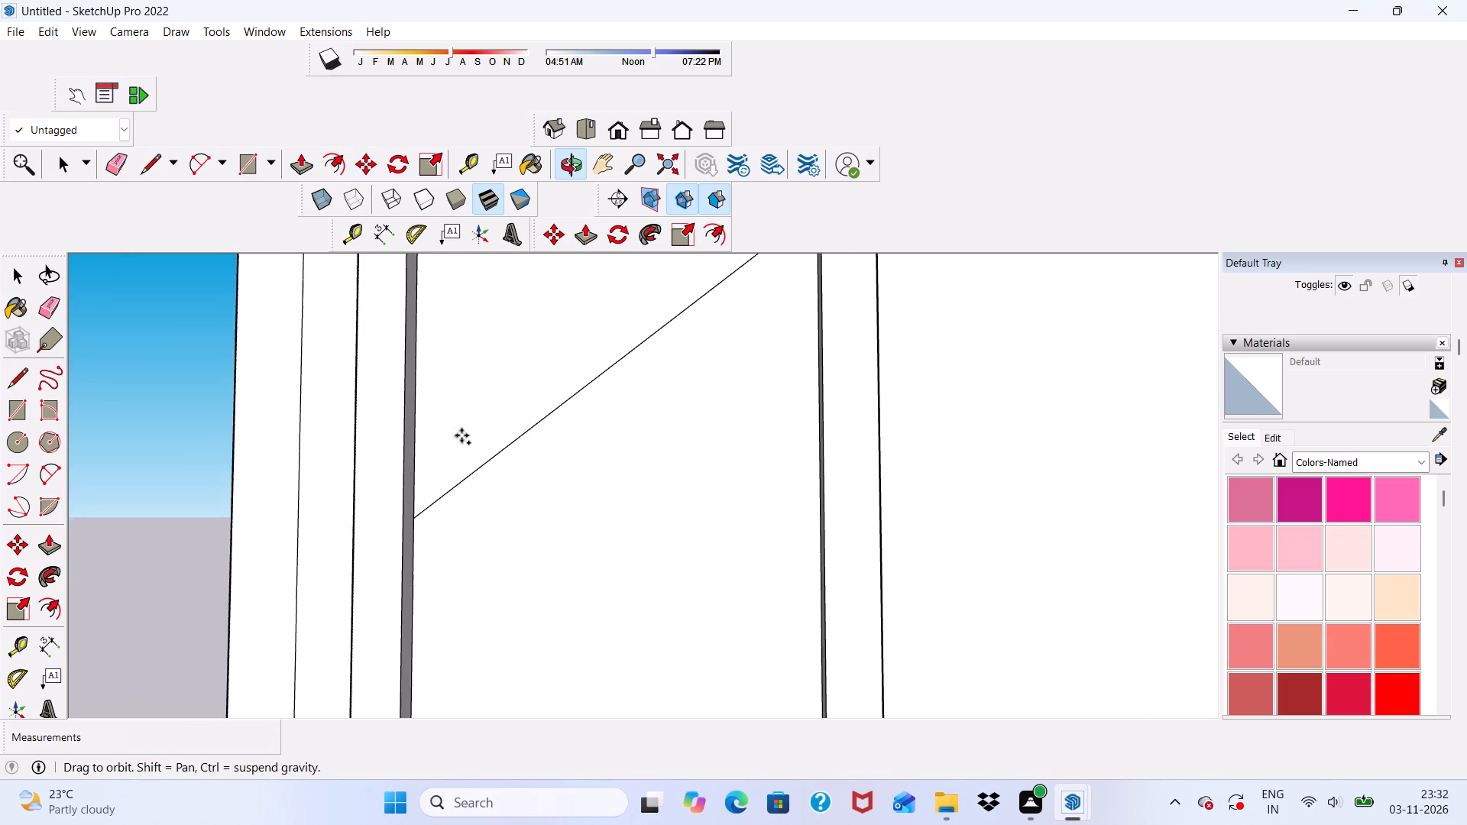
{"action": "scroll", "coordinate": [512, 461], "scroll_direction": "up", "scroll_amount": 3}
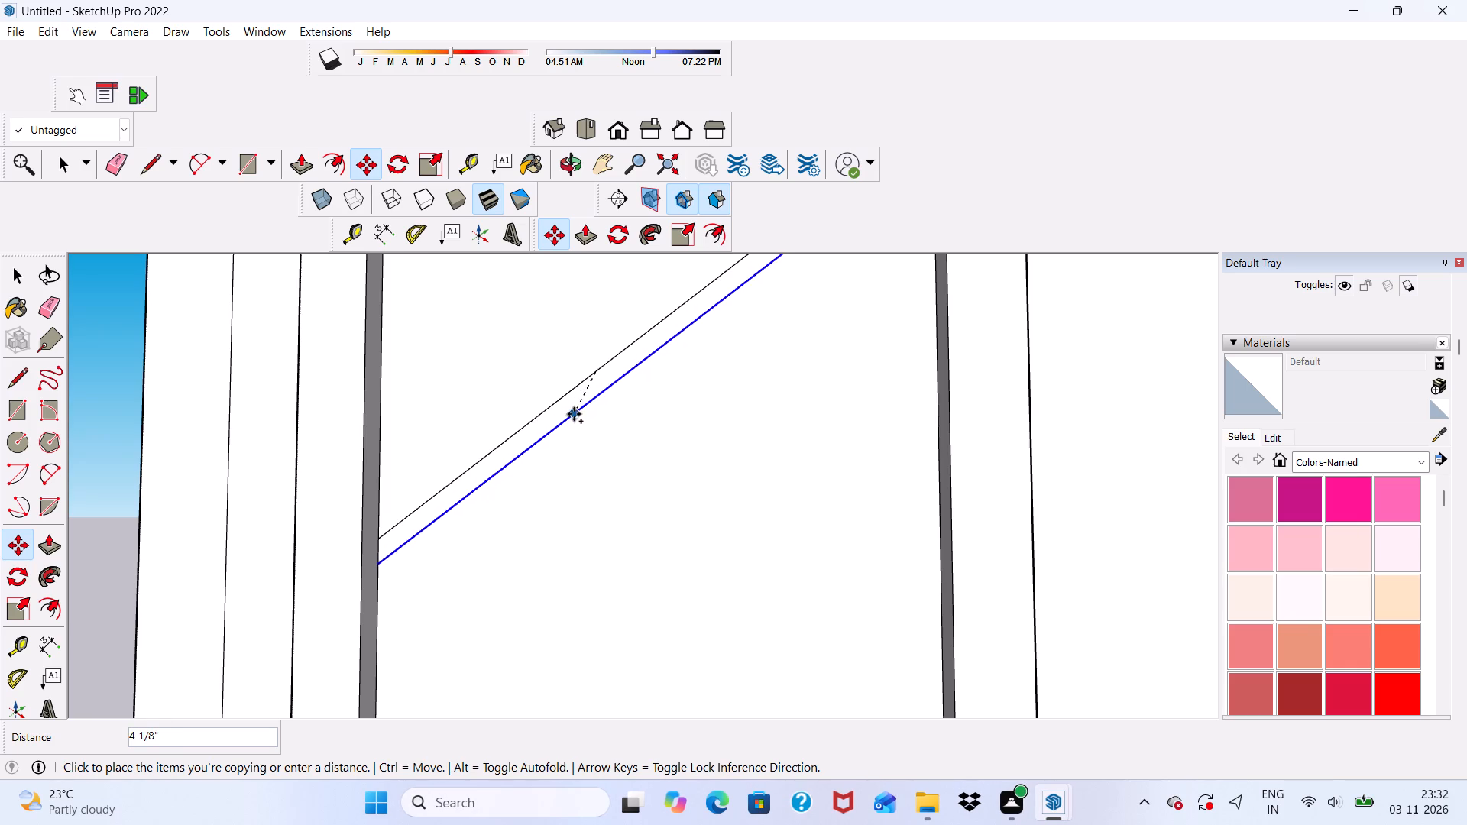
{"action": "scroll", "coordinate": [574, 414], "scroll_direction": "down", "scroll_amount": 3}
{"action": "scroll", "coordinate": [574, 414], "scroll_direction": "up", "scroll_amount": 1}
{"action": "scroll", "coordinate": [574, 414], "scroll_direction": "down", "scroll_amount": 3}
{"action": "middle_click_drag", "start_coordinate": [574, 414], "coordinate": [575, 407]}
{"action": "scroll", "coordinate": [576, 405], "scroll_direction": "up", "scroll_amount": 1}
{"action": "scroll", "coordinate": [568, 419], "scroll_direction": "down", "scroll_amount": 7}
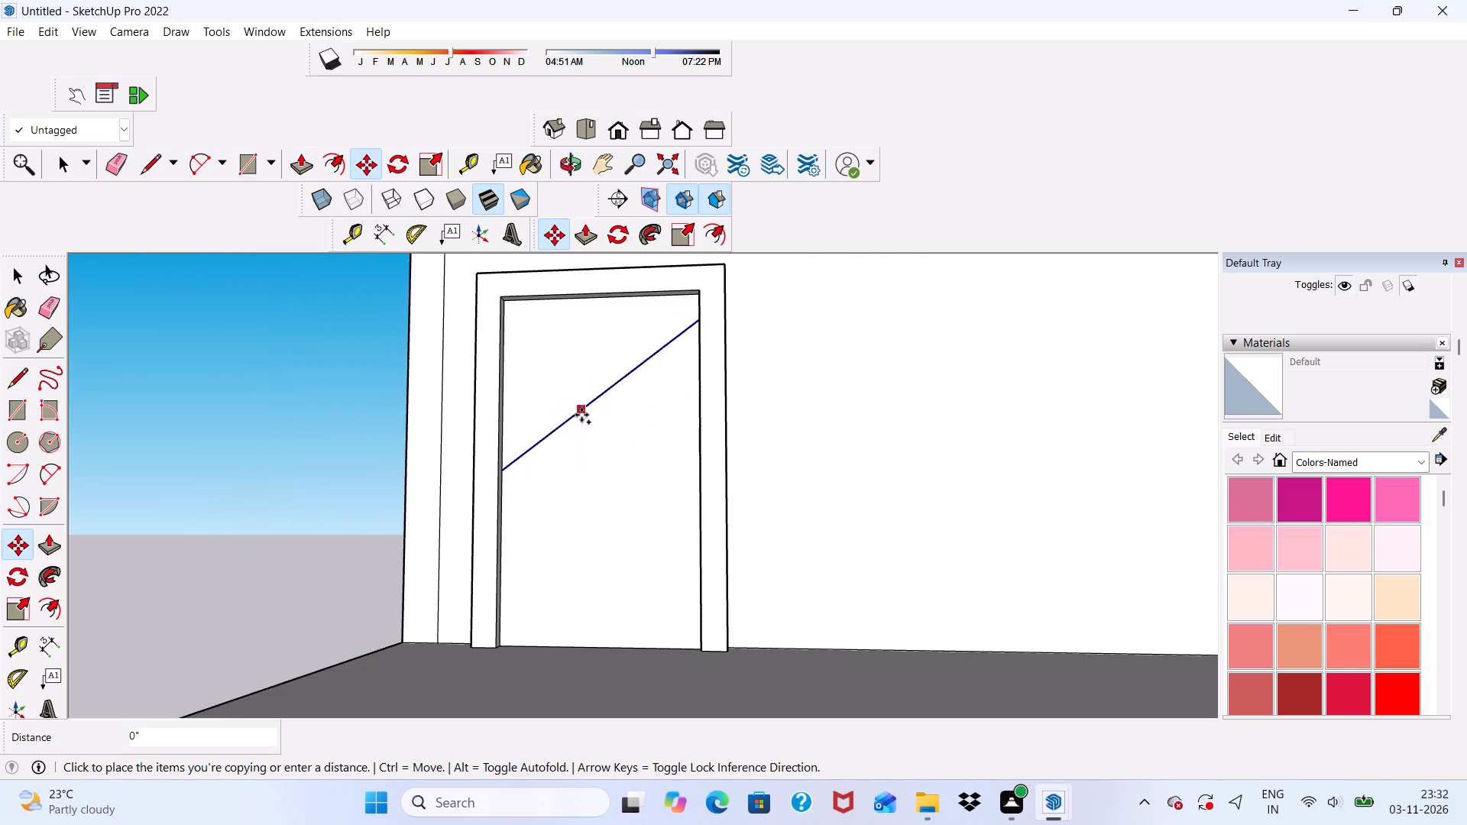
{"action": "scroll", "coordinate": [588, 423], "scroll_direction": "up", "scroll_amount": 3}
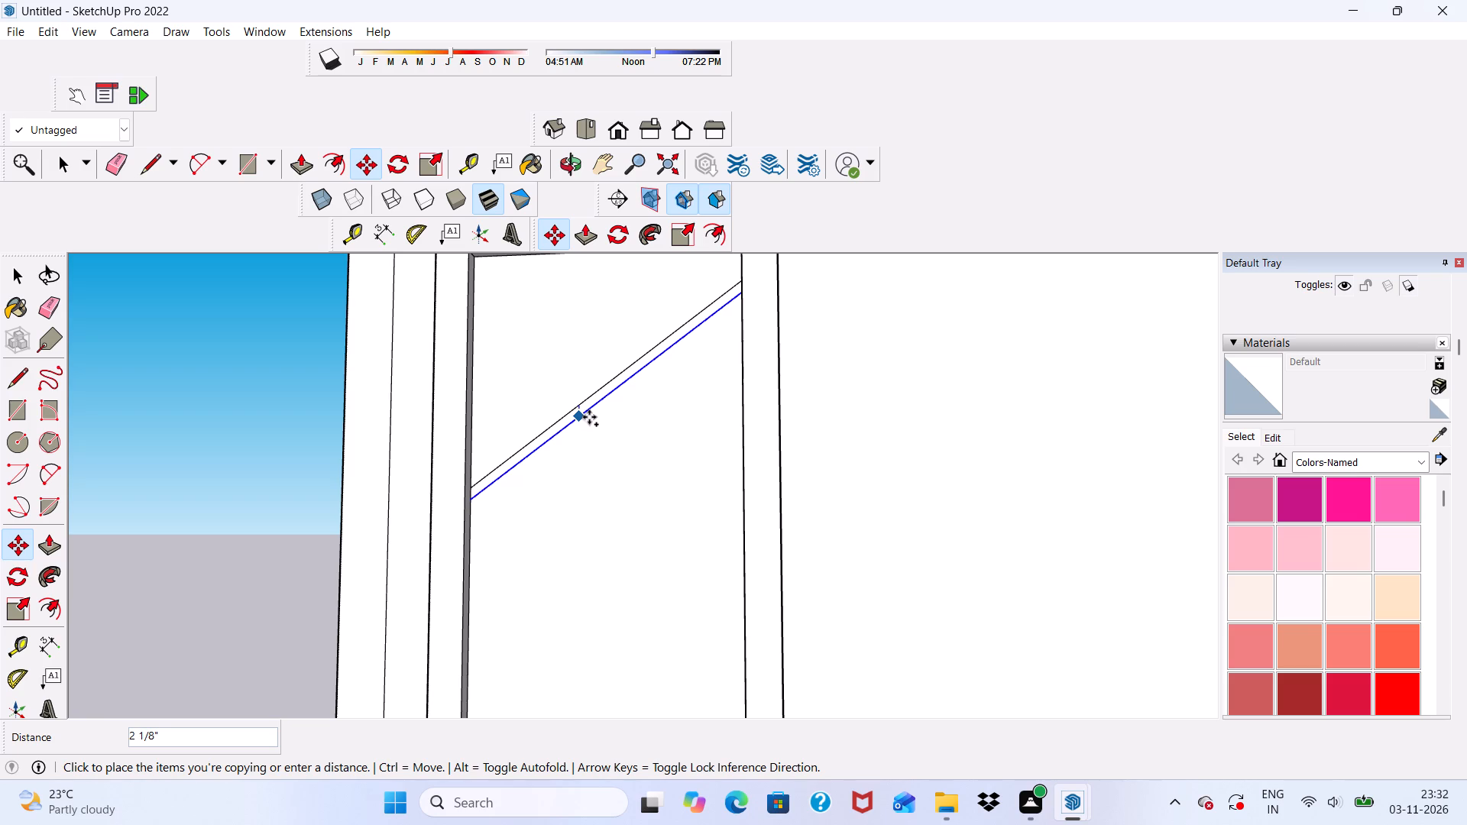
{"action": "left_click", "coordinate": [589, 417]}
Draw a line about 2' 9 3/4" long from the door panel's top-left corner down to the upper edge of the diagonal strip.
{"action": "scroll", "coordinate": [589, 419], "scroll_direction": "down", "scroll_amount": 5}
{"action": "scroll", "coordinate": [390, 487], "scroll_direction": "up", "scroll_amount": 1}
{"action": "middle_click_drag", "start_coordinate": [390, 487], "coordinate": [112, 614]}
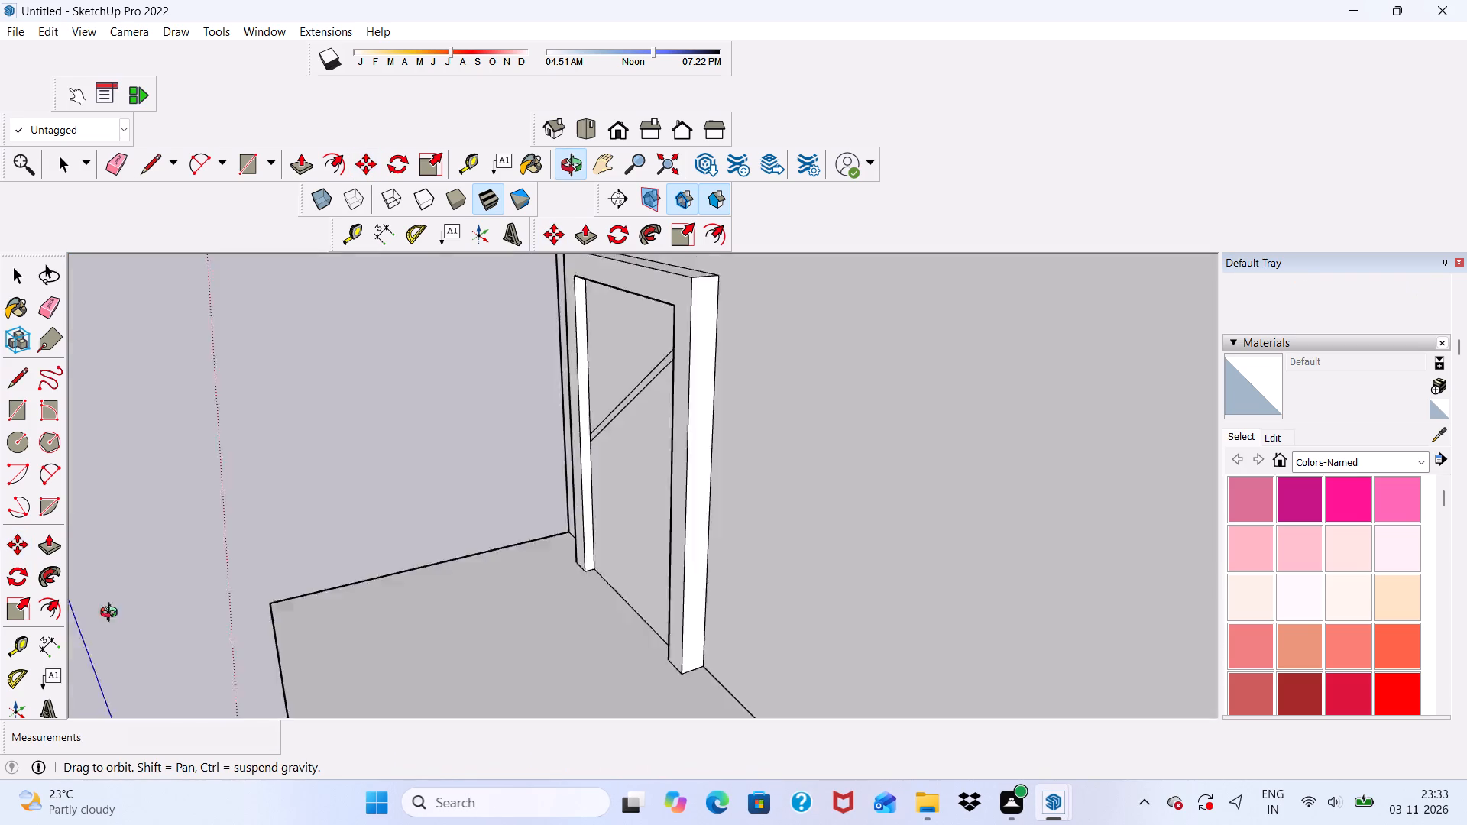
{"action": "middle_click_drag", "start_coordinate": [112, 614], "coordinate": [151, 584]}
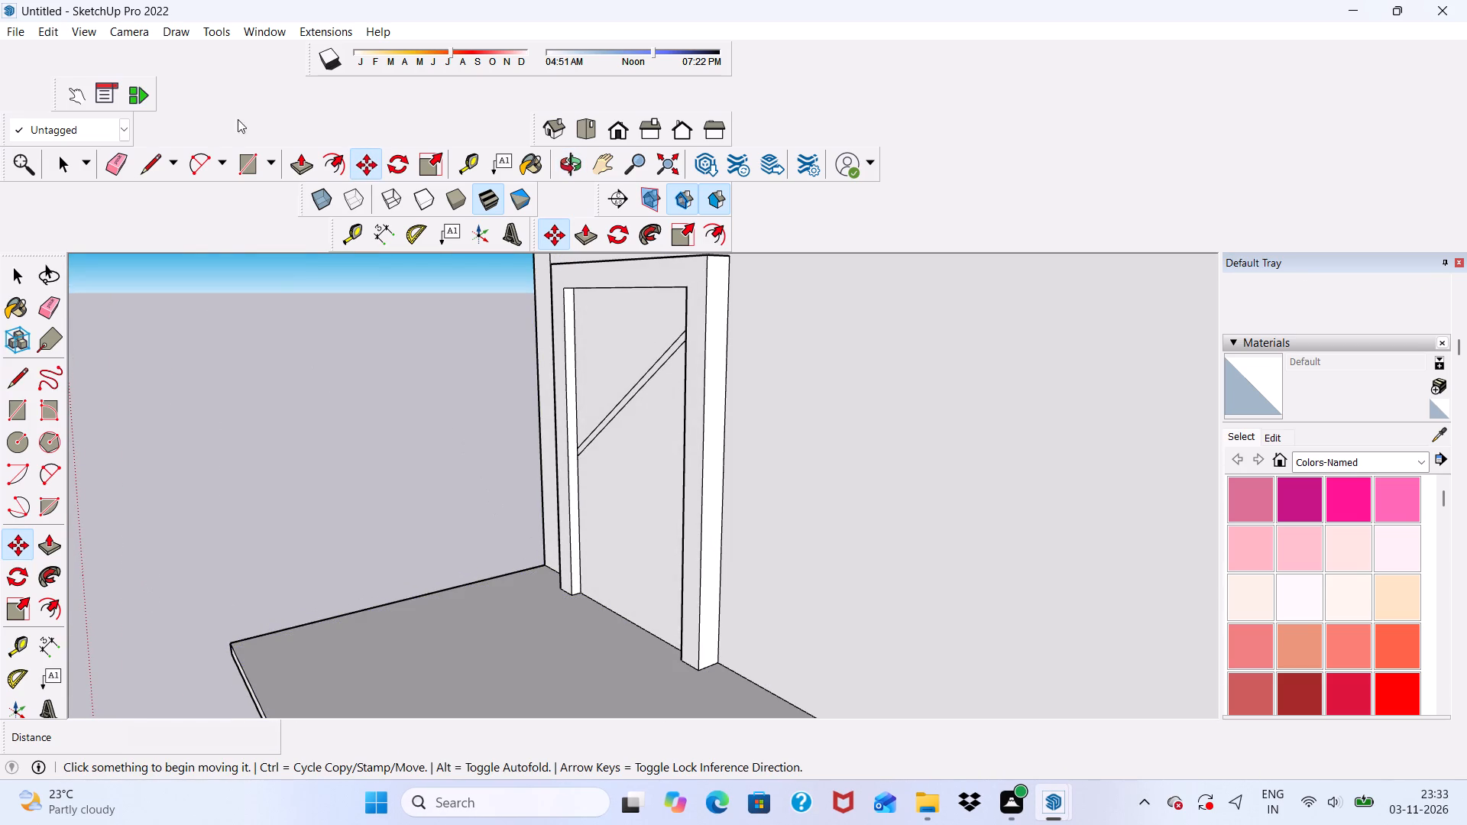
{"action": "left_click", "coordinate": [155, 154]}
{"action": "scroll", "coordinate": [448, 350], "scroll_direction": "down", "scroll_amount": 2}
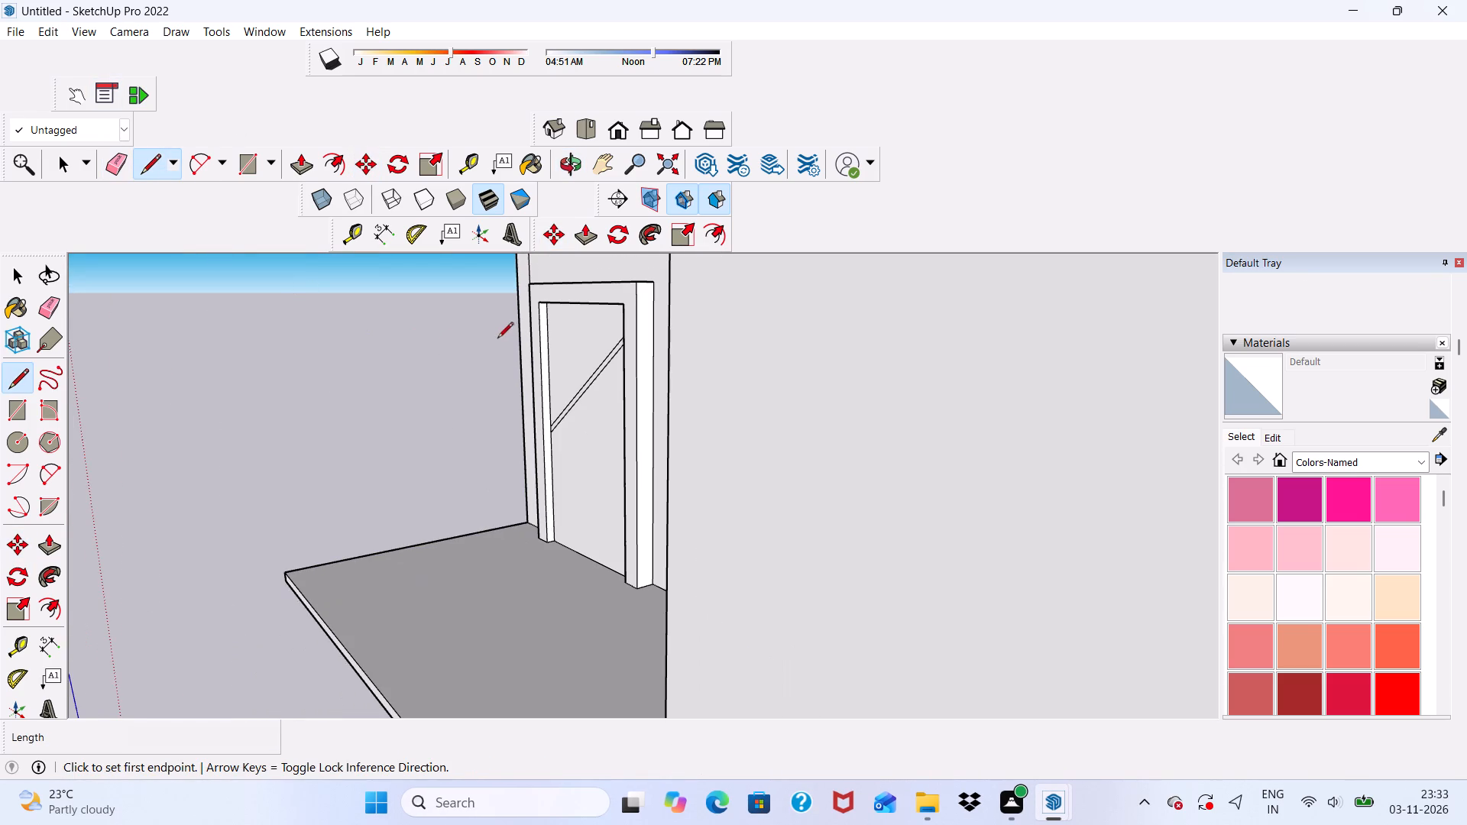
{"action": "middle_click_drag", "start_coordinate": [682, 531], "coordinate": [945, 483]}
{"action": "scroll", "coordinate": [642, 471], "scroll_direction": "up", "scroll_amount": 1}
{"action": "scroll", "coordinate": [731, 413], "scroll_direction": "down", "scroll_amount": 7}
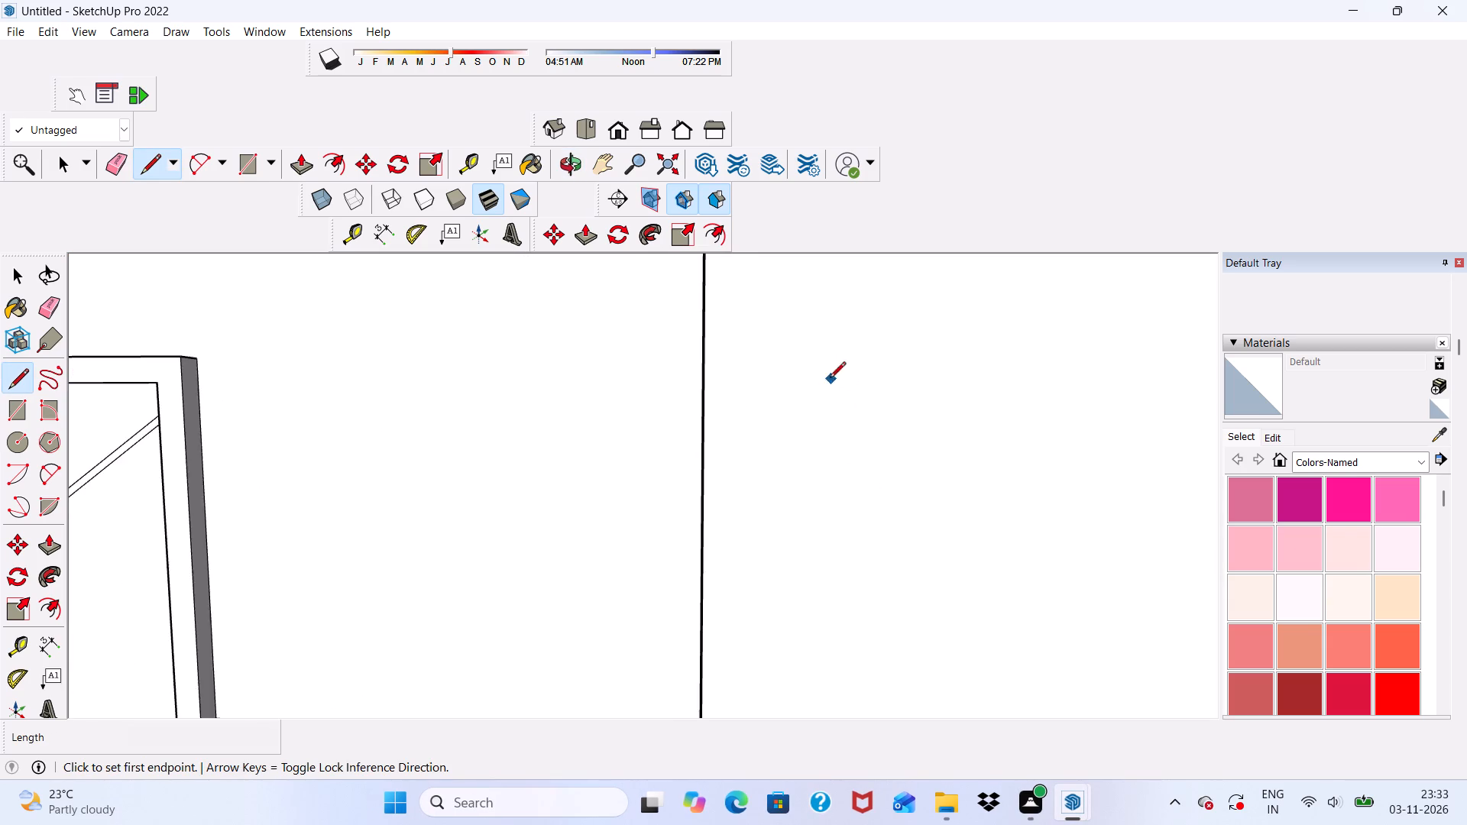
{"action": "scroll", "coordinate": [830, 379], "scroll_direction": "down", "scroll_amount": 12}
{"action": "middle_click_drag", "start_coordinate": [463, 472], "coordinate": [421, 436]}
{"action": "scroll", "coordinate": [406, 412], "scroll_direction": "up", "scroll_amount": 13}
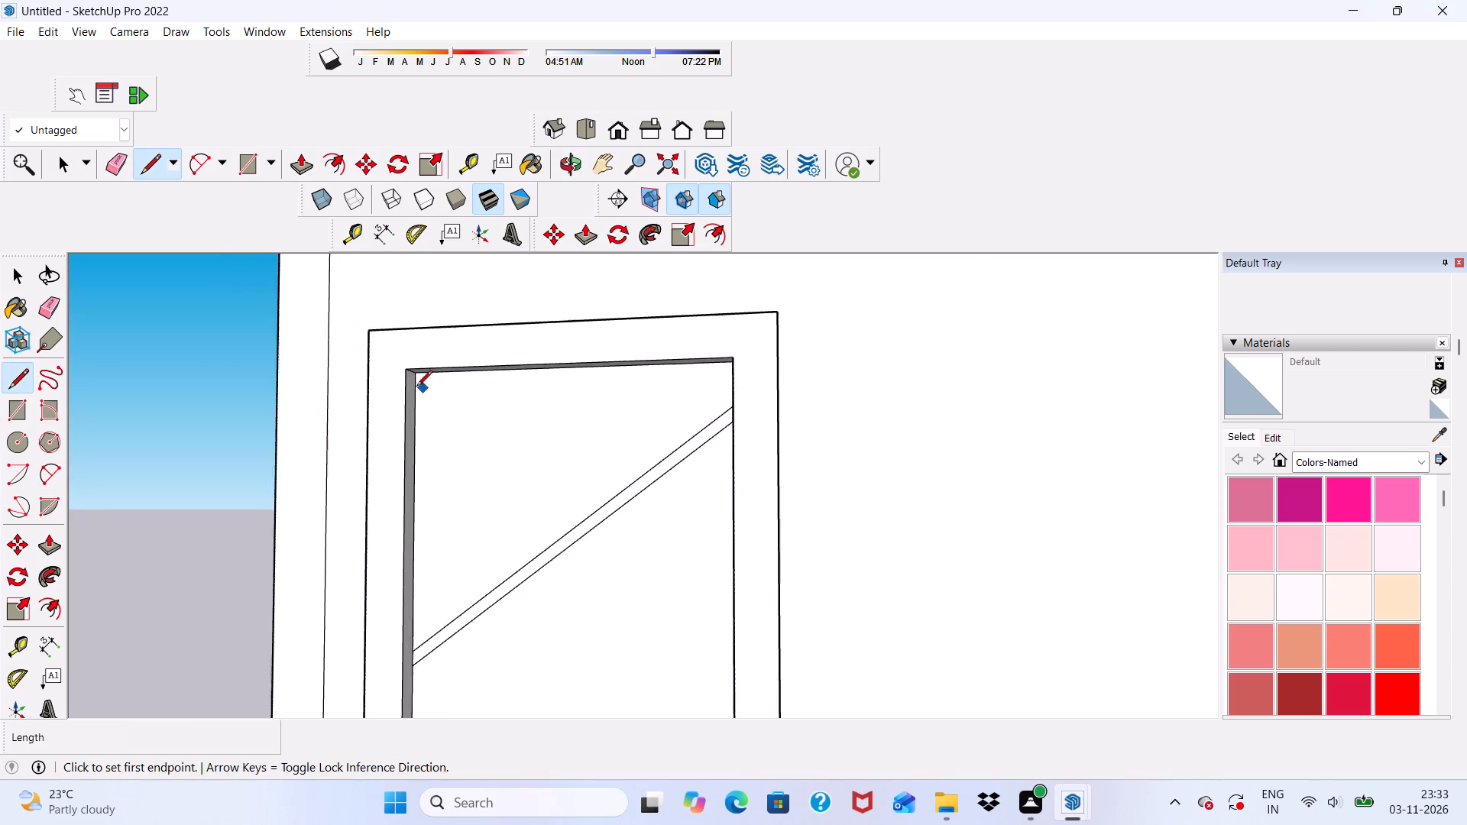
{"action": "scroll", "coordinate": [416, 387], "scroll_direction": "up", "scroll_amount": 10}
{"action": "left_click", "coordinate": [411, 350]}
{"action": "scroll", "coordinate": [470, 442], "scroll_direction": "down", "scroll_amount": 8}
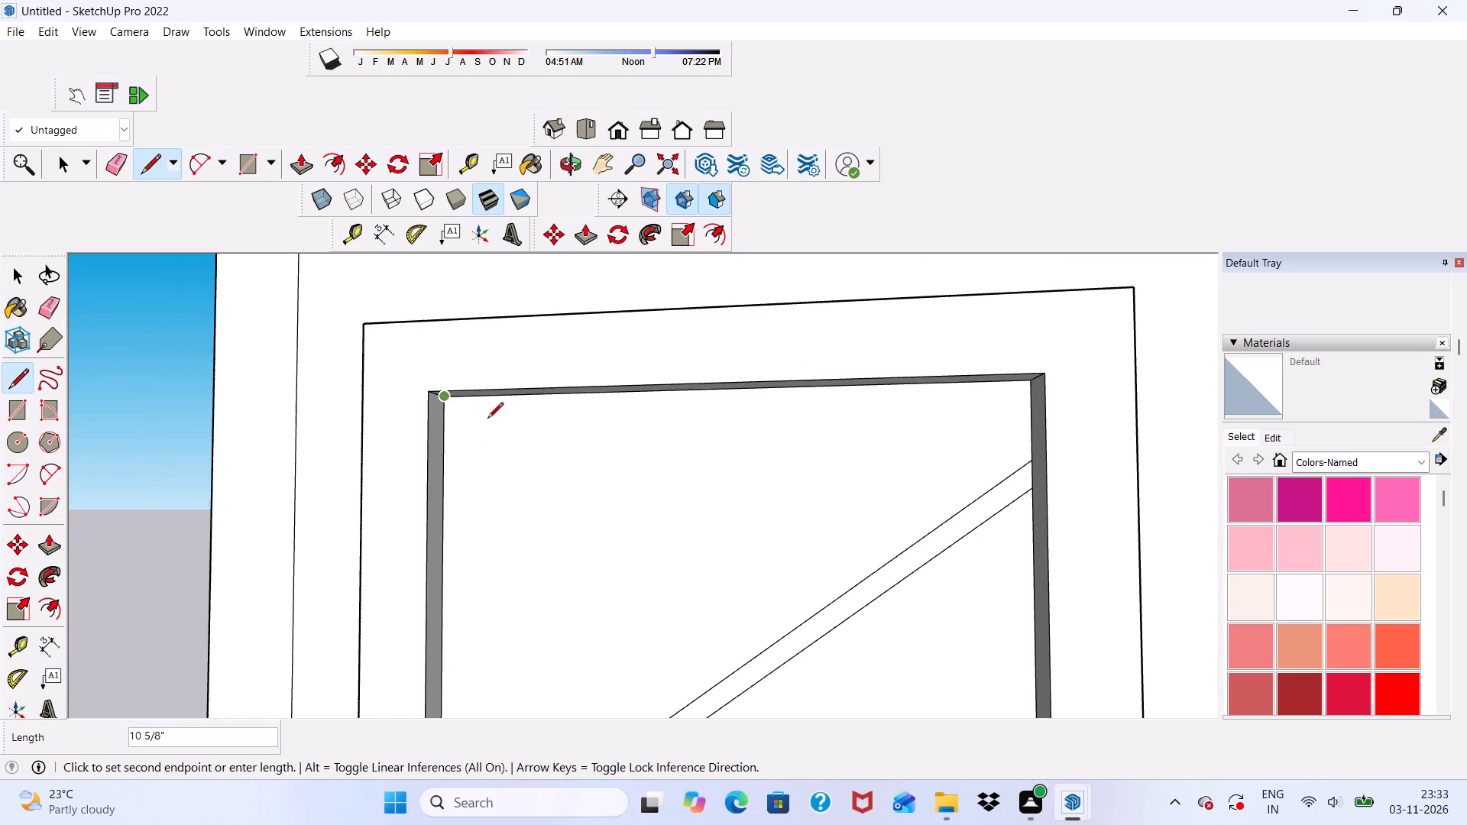
{"action": "scroll", "coordinate": [487, 419], "scroll_direction": "down", "scroll_amount": 10}
{"action": "scroll", "coordinate": [556, 547], "scroll_direction": "up", "scroll_amount": 6}
{"action": "left_click", "coordinate": [558, 548]}
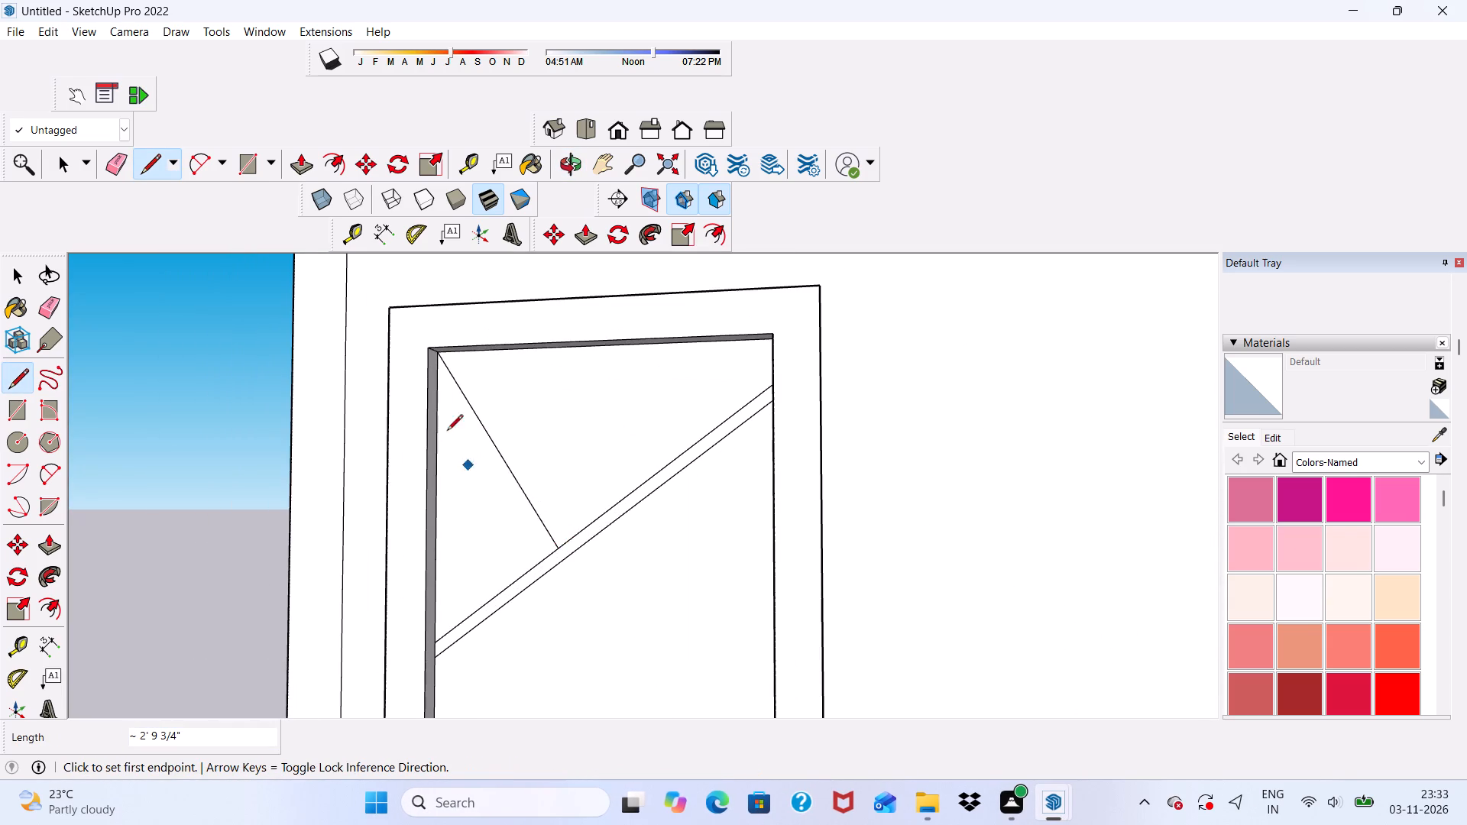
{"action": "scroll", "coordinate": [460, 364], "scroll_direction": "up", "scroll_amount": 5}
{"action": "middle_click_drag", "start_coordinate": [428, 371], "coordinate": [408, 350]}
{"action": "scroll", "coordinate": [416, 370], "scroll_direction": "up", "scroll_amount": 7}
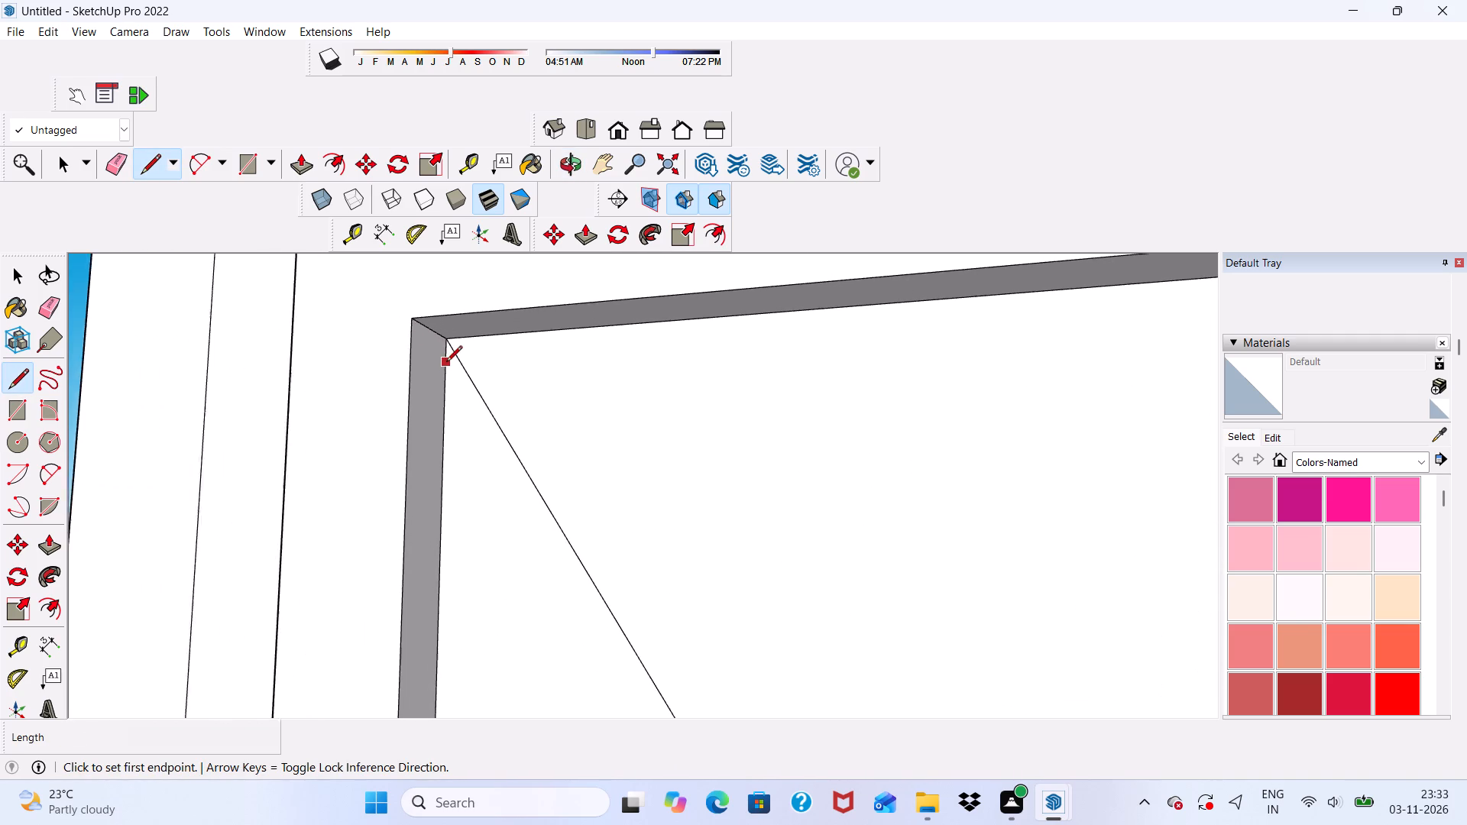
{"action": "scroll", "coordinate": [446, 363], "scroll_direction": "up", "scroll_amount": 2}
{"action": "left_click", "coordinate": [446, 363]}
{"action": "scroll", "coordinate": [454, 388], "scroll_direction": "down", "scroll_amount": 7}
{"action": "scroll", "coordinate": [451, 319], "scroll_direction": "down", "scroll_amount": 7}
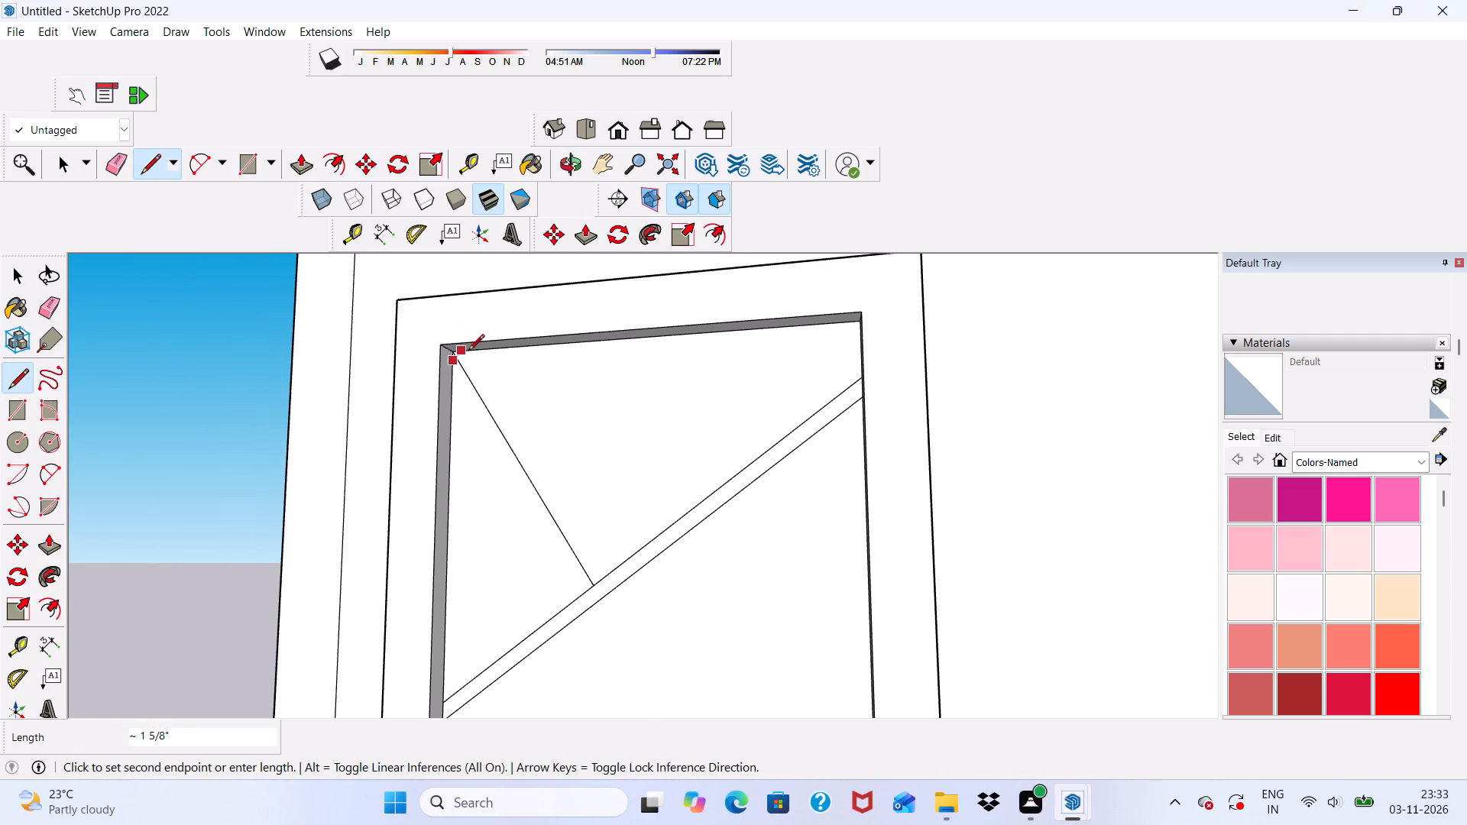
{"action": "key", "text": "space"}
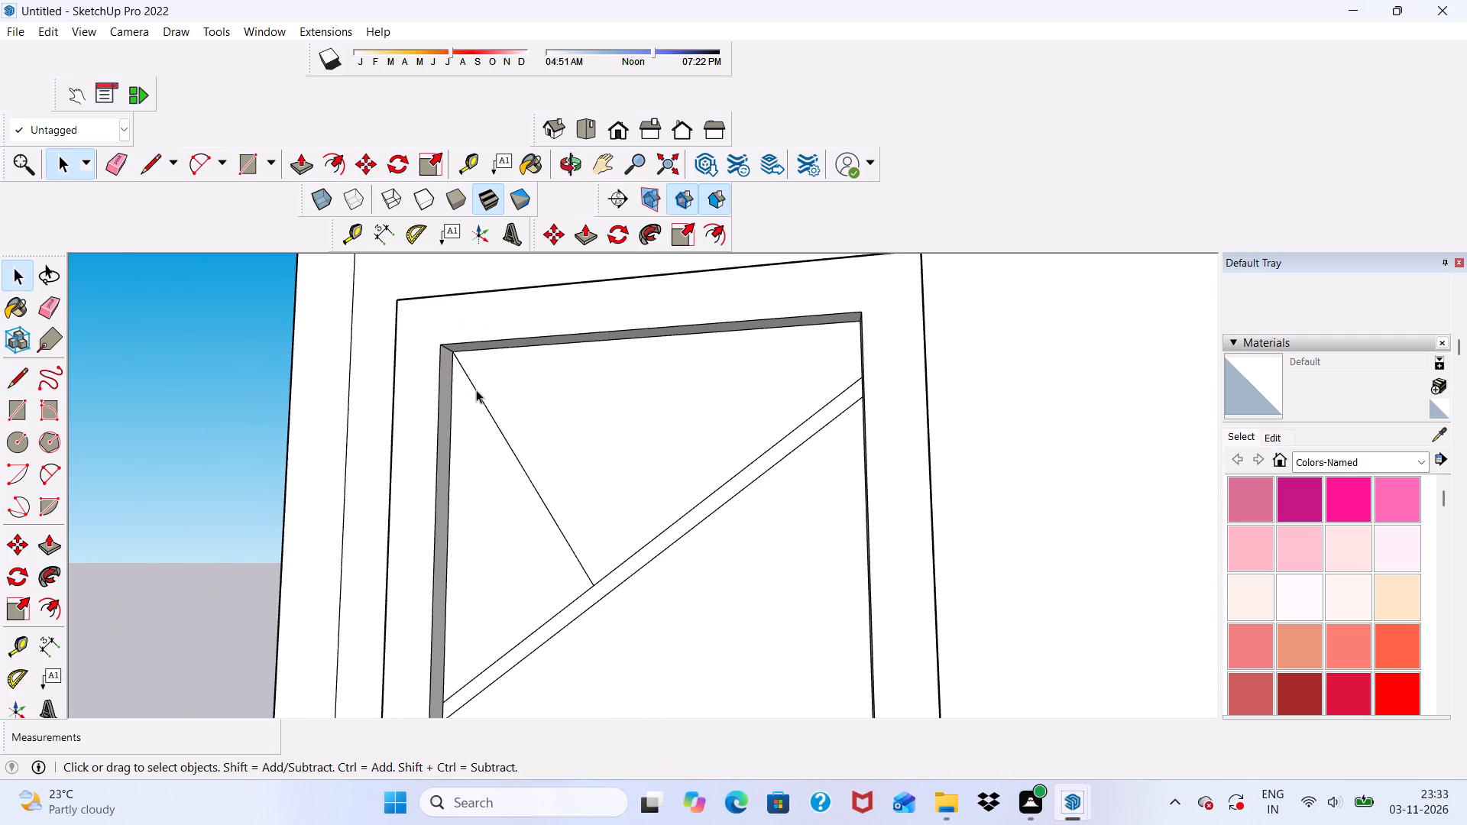
Copy the line from the panel's top-left corner about 1 7/16" to its right to form a second narrow strip.
{"action": "scroll", "coordinate": [476, 390], "scroll_direction": "down", "scroll_amount": 5}
{"action": "scroll", "coordinate": [613, 472], "scroll_direction": "up", "scroll_amount": 6}
{"action": "left_click", "coordinate": [540, 538]}
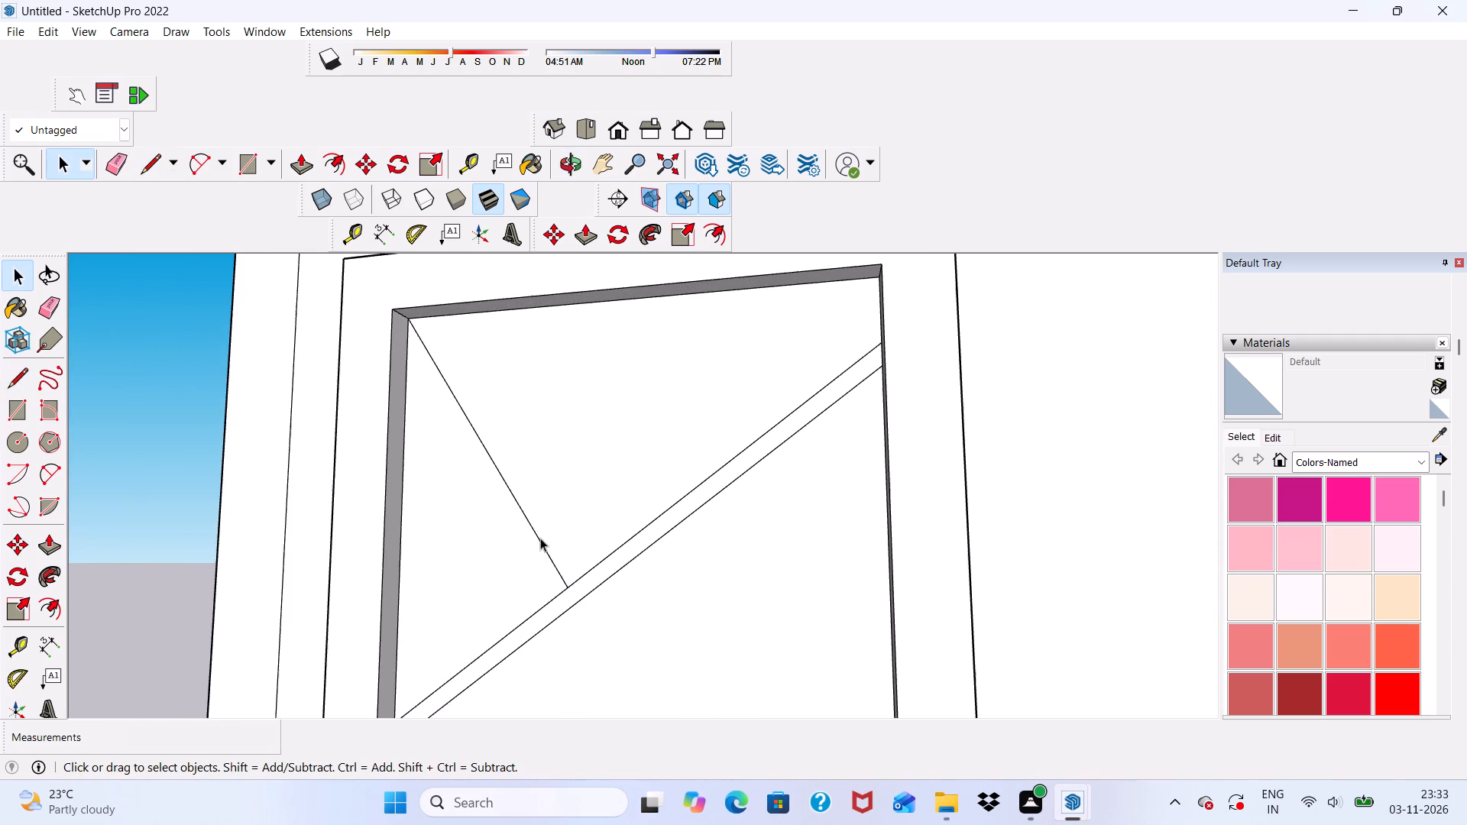
{"action": "left_click", "coordinate": [364, 163]}
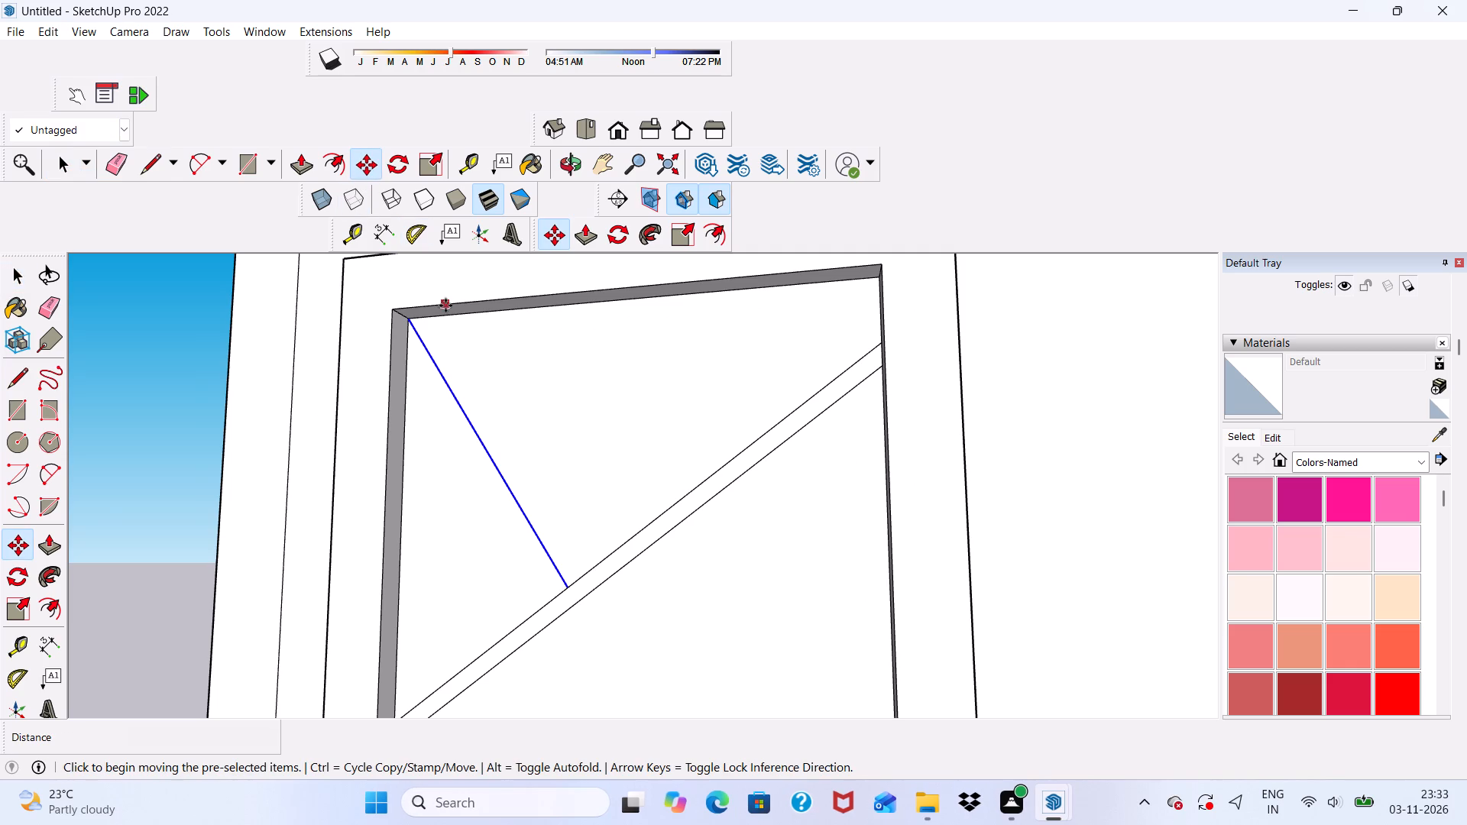
{"action": "left_click", "coordinate": [462, 409]}
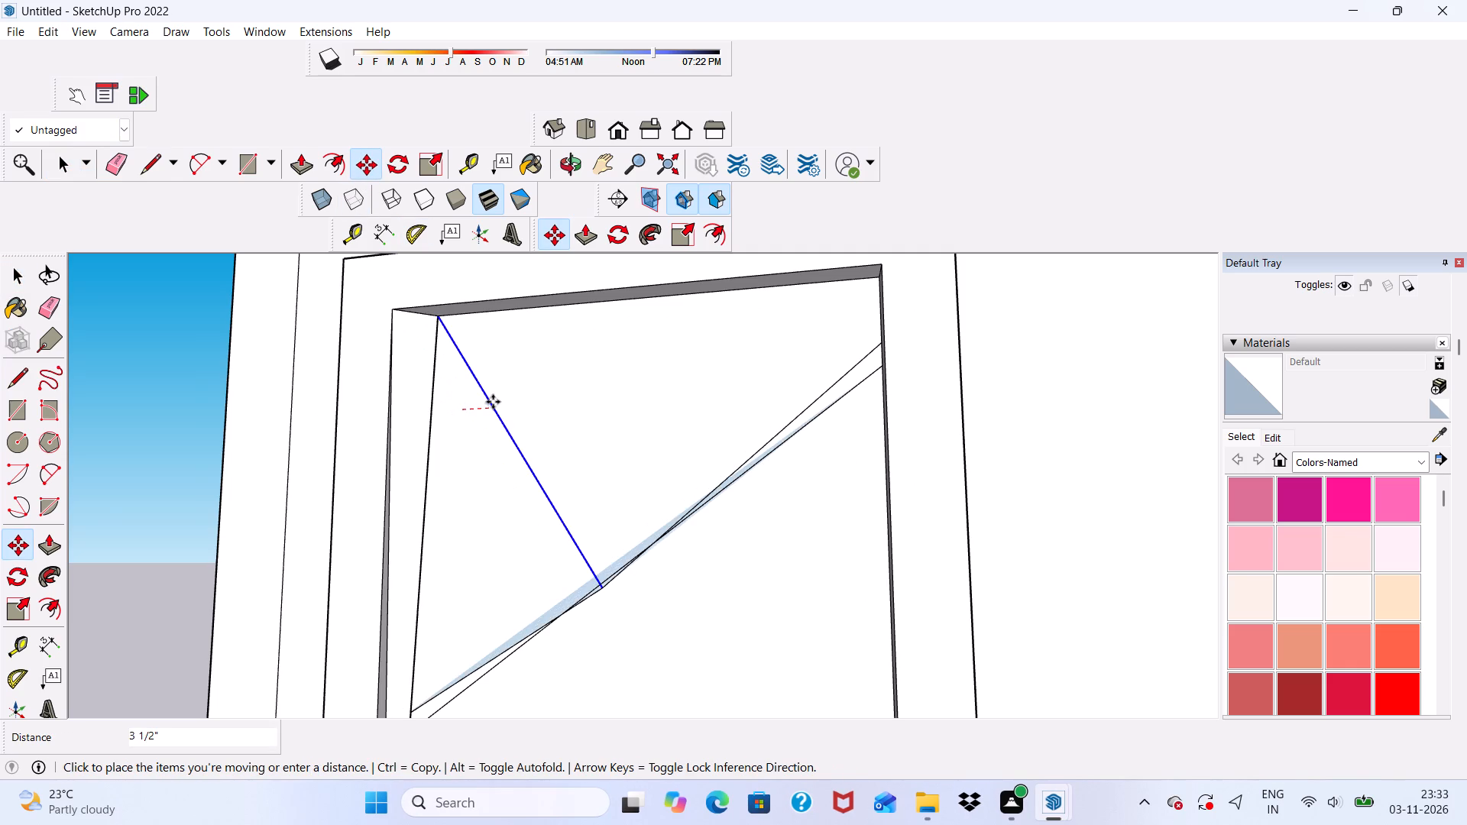
{"action": "scroll", "coordinate": [480, 334], "scroll_direction": "up", "scroll_amount": 4}
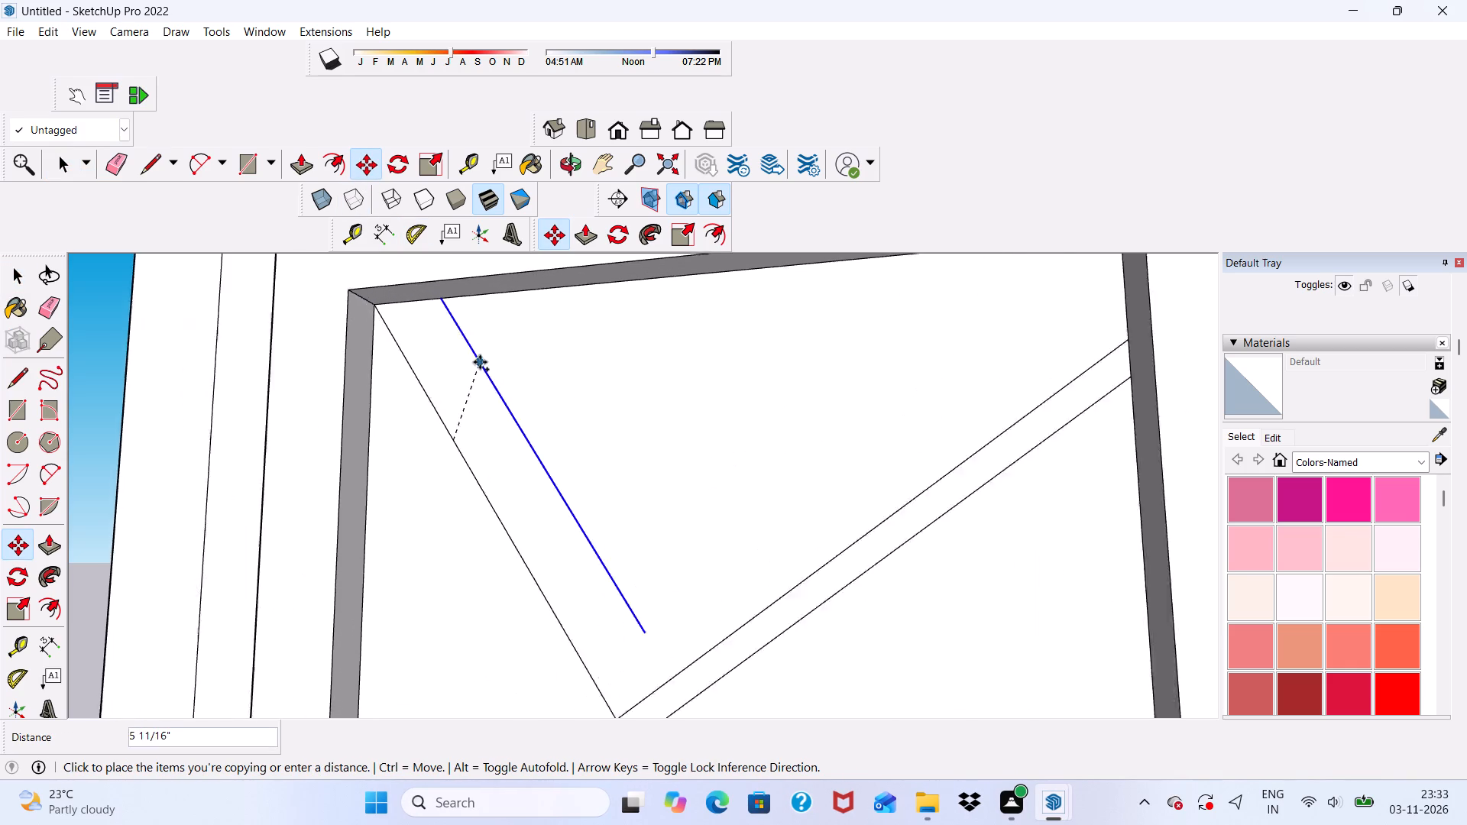
{"action": "scroll", "coordinate": [480, 362], "scroll_direction": "up", "scroll_amount": 1}
{"action": "scroll", "coordinate": [480, 380], "scroll_direction": "down", "scroll_amount": 4}
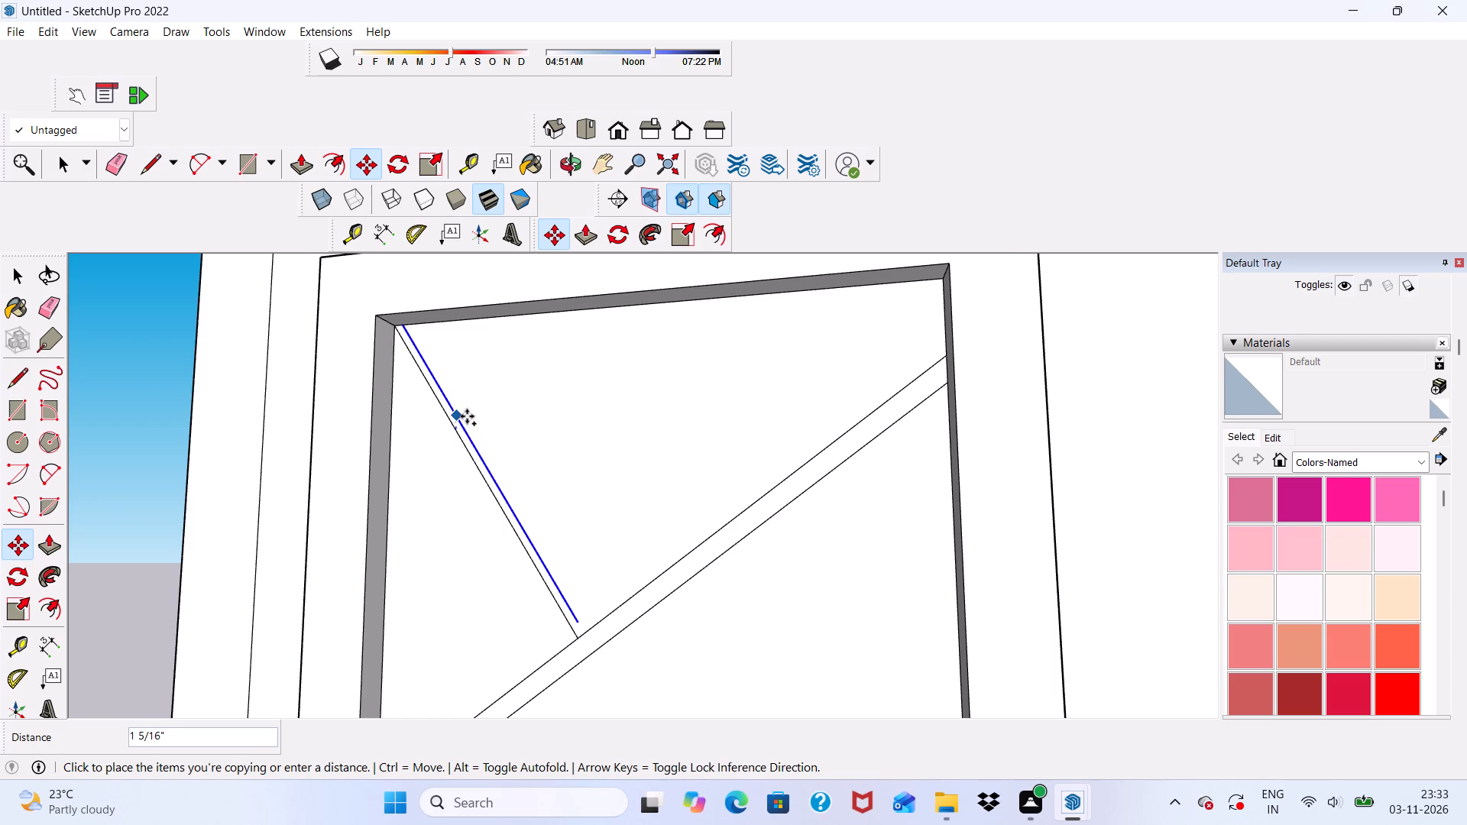
{"action": "scroll", "coordinate": [467, 412], "scroll_direction": "up", "scroll_amount": 1}
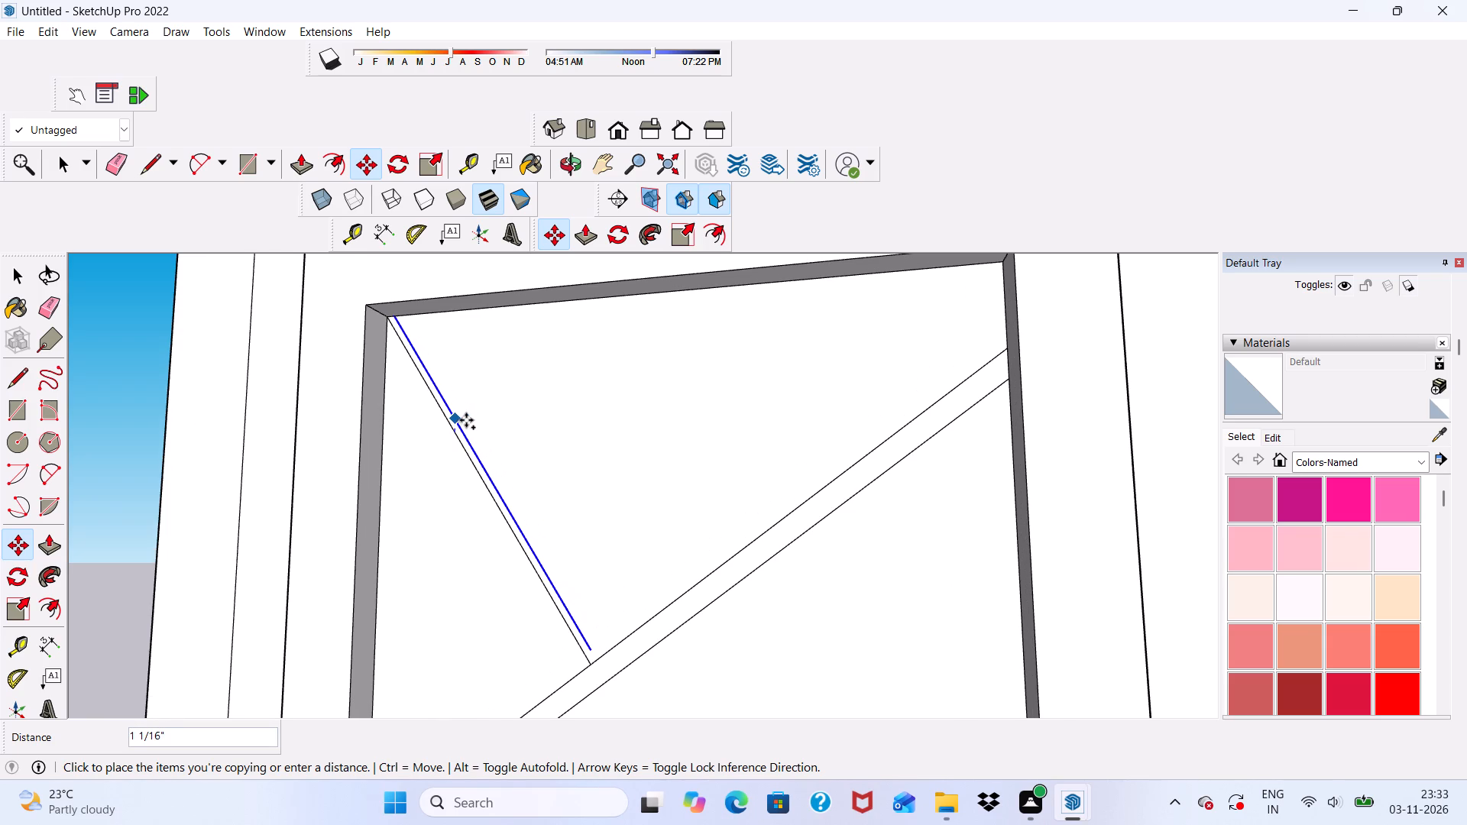
{"action": "left_click", "coordinate": [468, 420]}
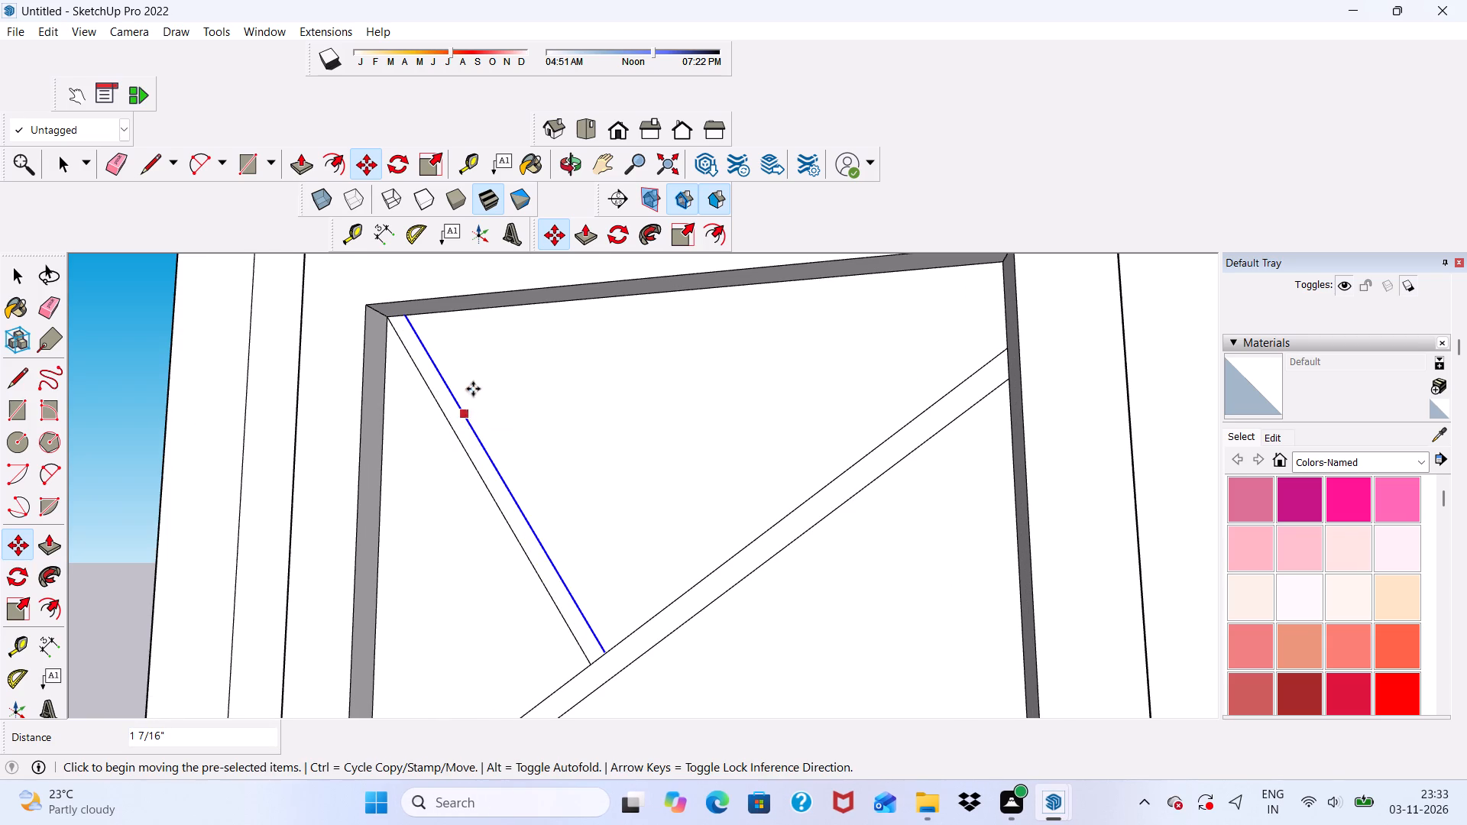
{"action": "scroll", "coordinate": [479, 371], "scroll_direction": "down", "scroll_amount": 7}
{"action": "scroll", "coordinate": [584, 374], "scroll_direction": "down", "scroll_amount": 5}
{"action": "middle_click_drag", "start_coordinate": [587, 390], "coordinate": [590, 579]}
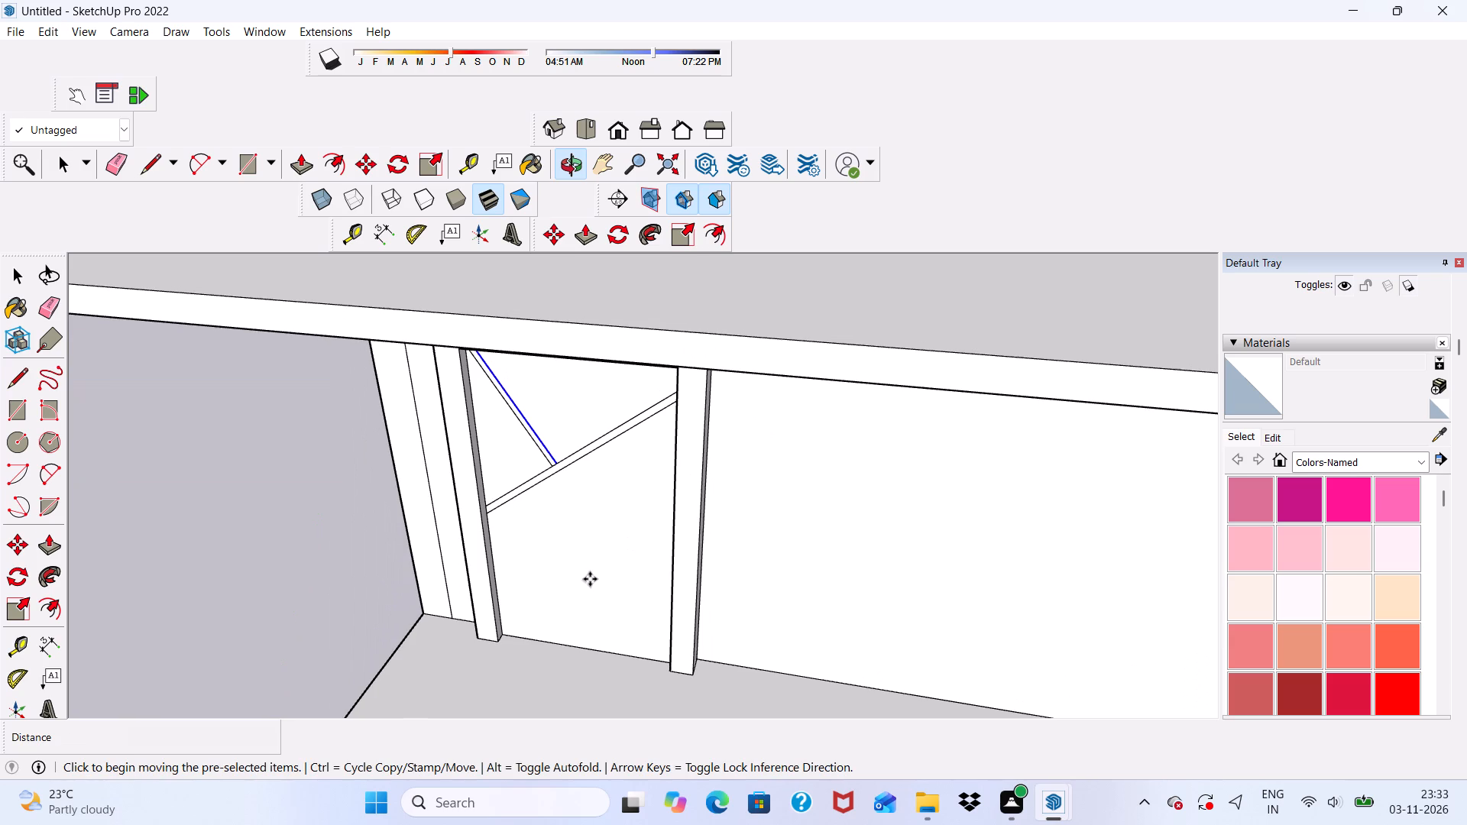
{"action": "key", "text": "space"}
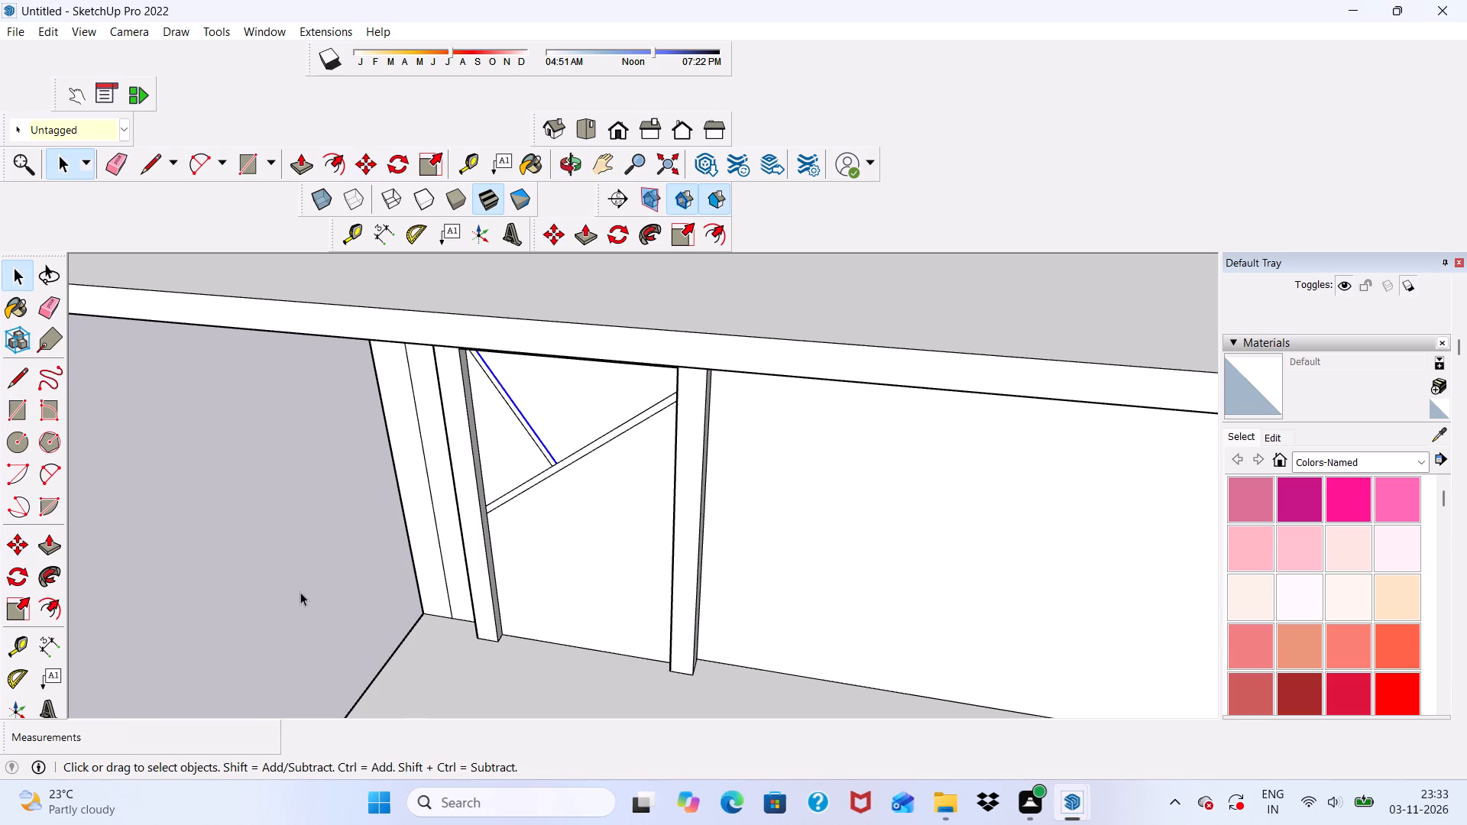
{"action": "left_click", "coordinate": [300, 595]}
Erase the long diagonal strip's upper edge from its junction with the shorter strip to the right side of the frame.
{"action": "scroll", "coordinate": [316, 655], "scroll_direction": "down", "scroll_amount": 7}
{"action": "middle_click_drag", "start_coordinate": [330, 604], "coordinate": [331, 583]}
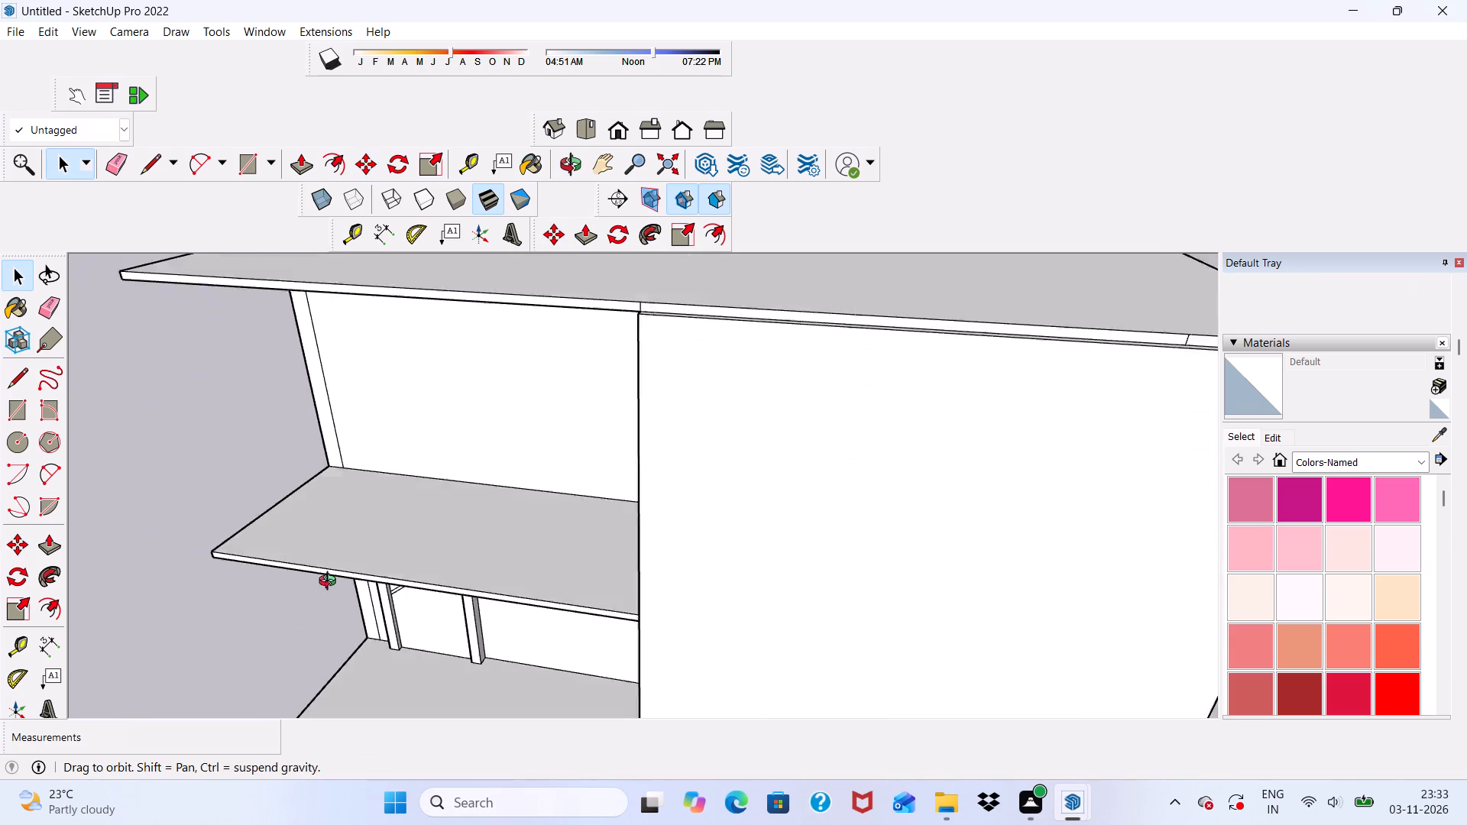
{"action": "middle_click_drag", "start_coordinate": [331, 583], "coordinate": [480, 375]}
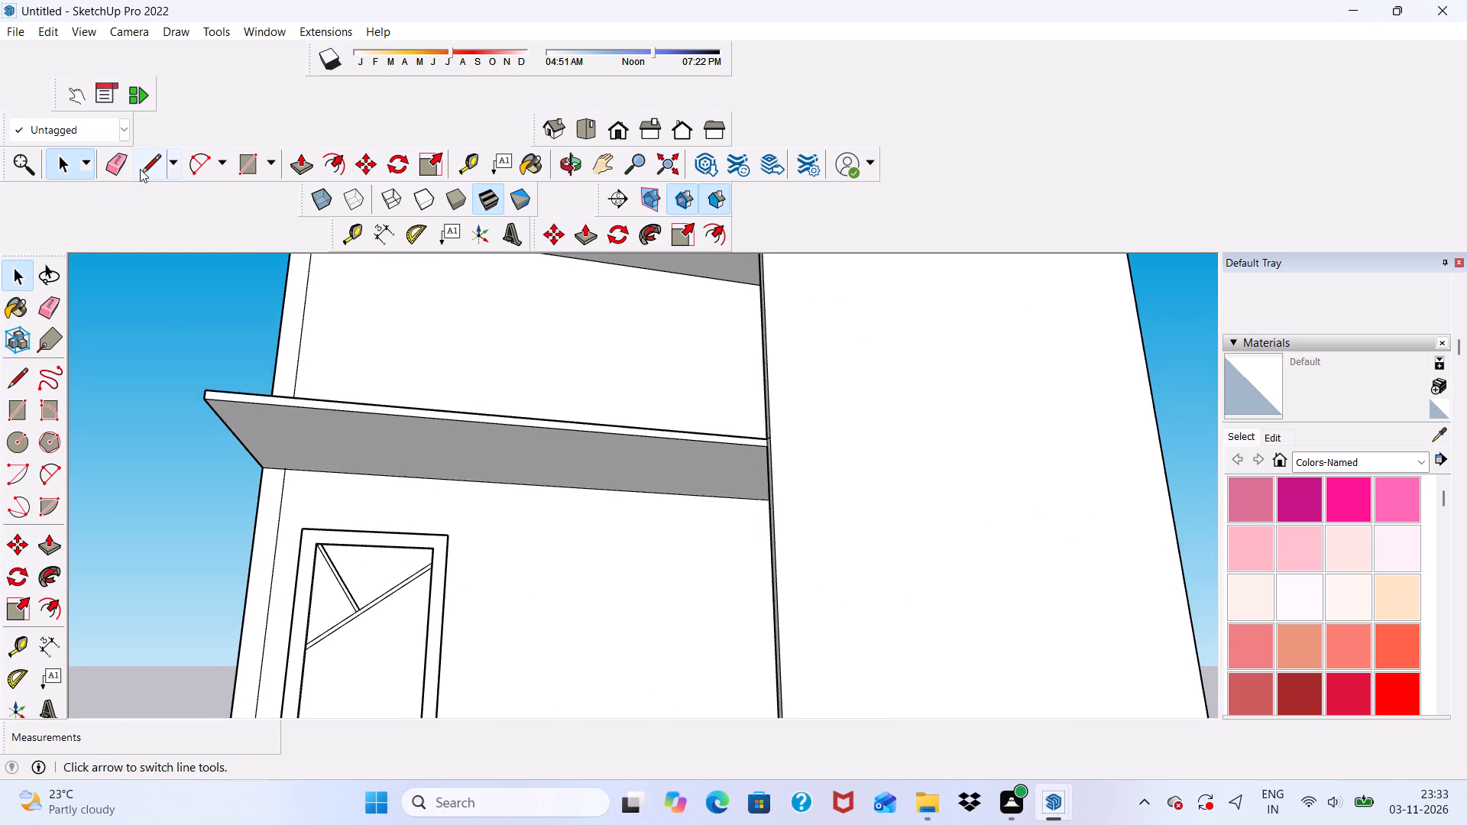
{"action": "left_click", "coordinate": [121, 172]}
{"action": "scroll", "coordinate": [361, 658], "scroll_direction": "up", "scroll_amount": 20}
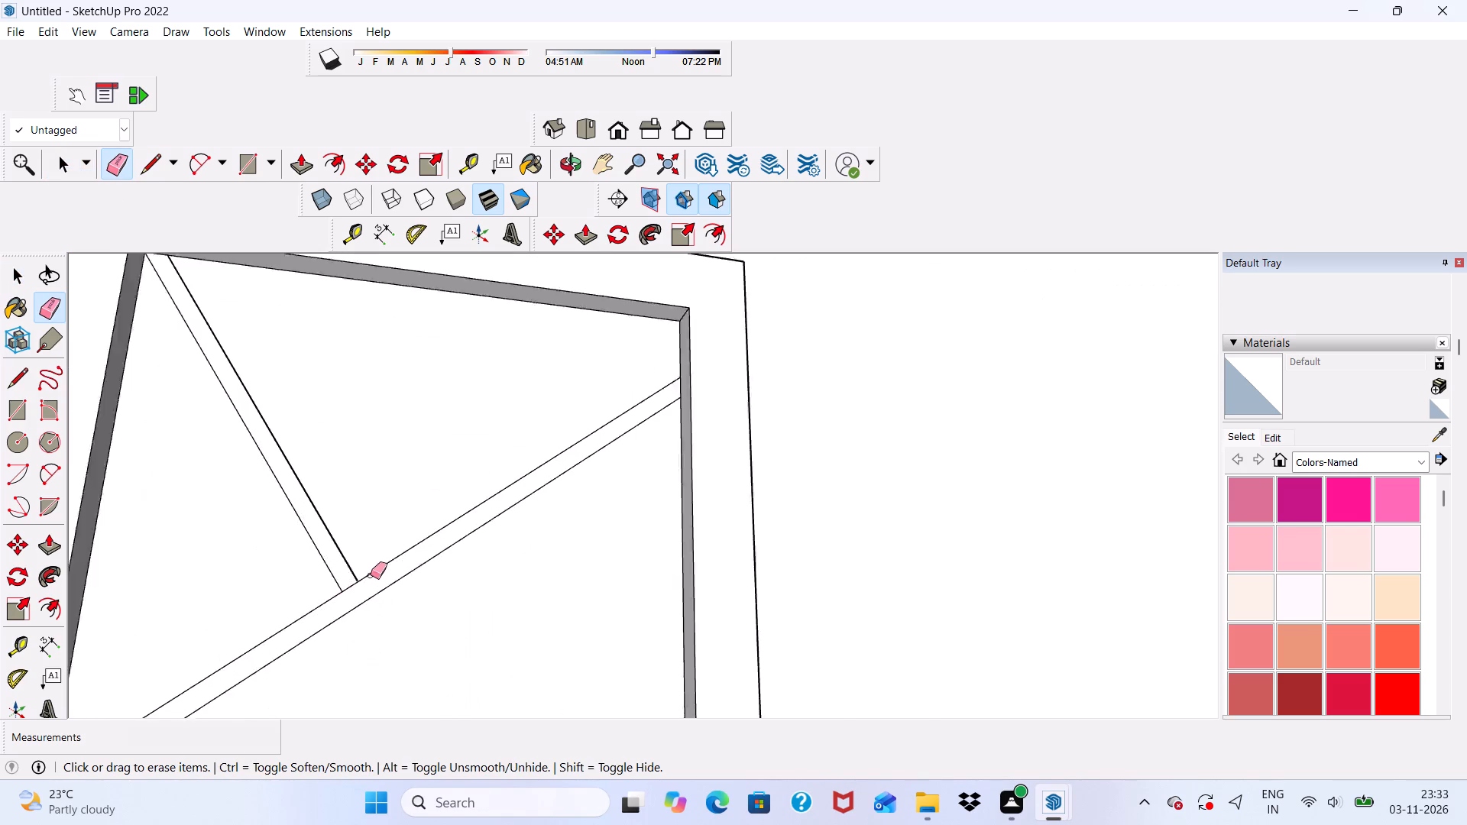
{"action": "scroll", "coordinate": [371, 575], "scroll_direction": "up", "scroll_amount": 1}
{"action": "left_click_drag", "start_coordinate": [329, 589], "coordinate": [331, 597]}
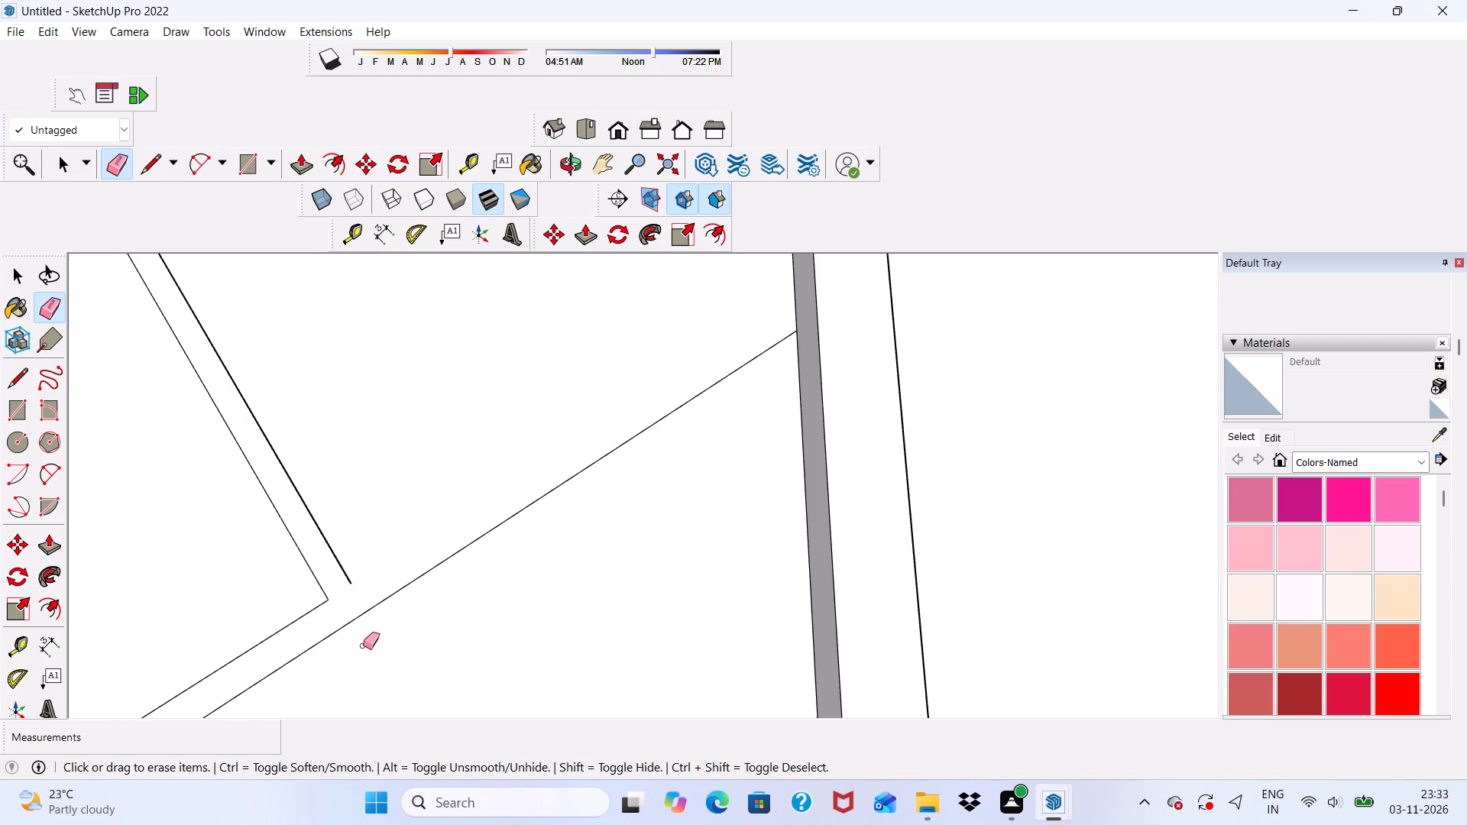
Undo the erasing of the long diagonal strip's upper edge between the shorter strip and the right side of the frame.
{"action": "key", "text": "ctrl+z"}
{"action": "scroll", "coordinate": [316, 600], "scroll_direction": "up", "scroll_amount": 5}
{"action": "left_click_drag", "start_coordinate": [345, 576], "coordinate": [344, 586]}
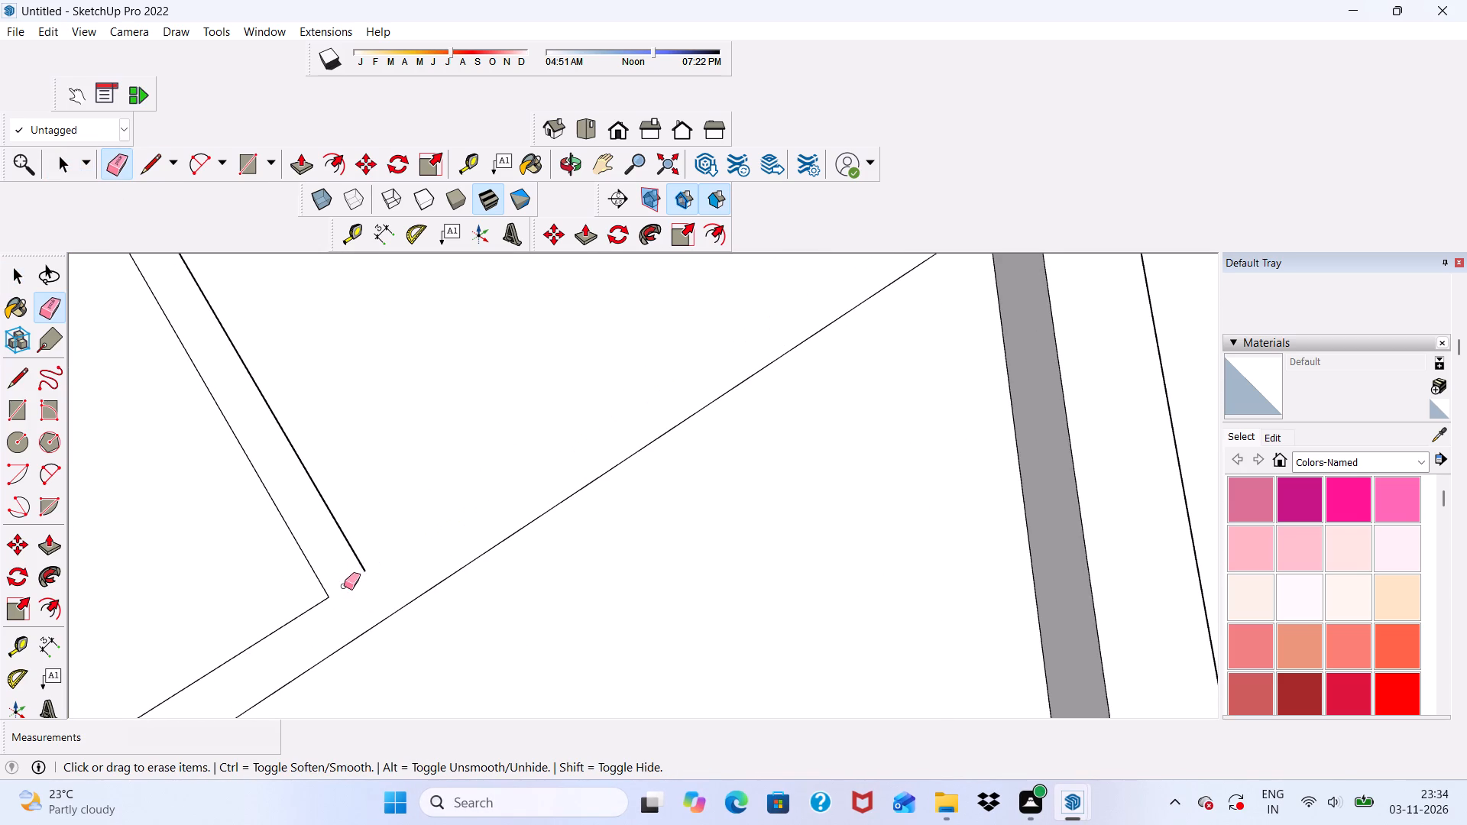
{"action": "scroll", "coordinate": [347, 591], "scroll_direction": "down", "scroll_amount": 5}
{"action": "key", "text": "ctrl+z"}
{"action": "scroll", "coordinate": [362, 566], "scroll_direction": "up", "scroll_amount": 4, "text": "ctrl"}
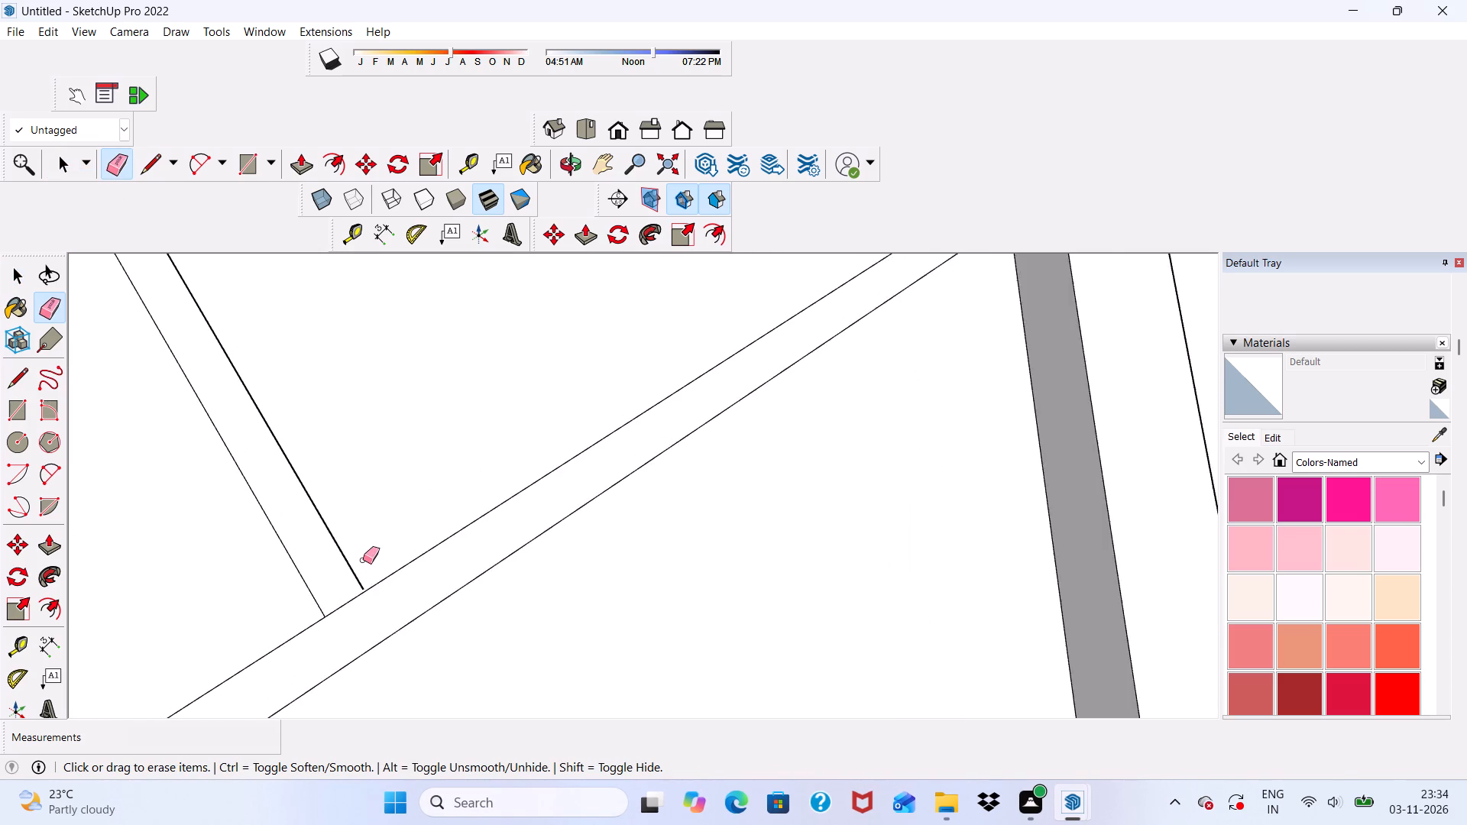
{"action": "scroll", "coordinate": [363, 560], "scroll_direction": "up", "scroll_amount": 11, "text": "ctrl"}
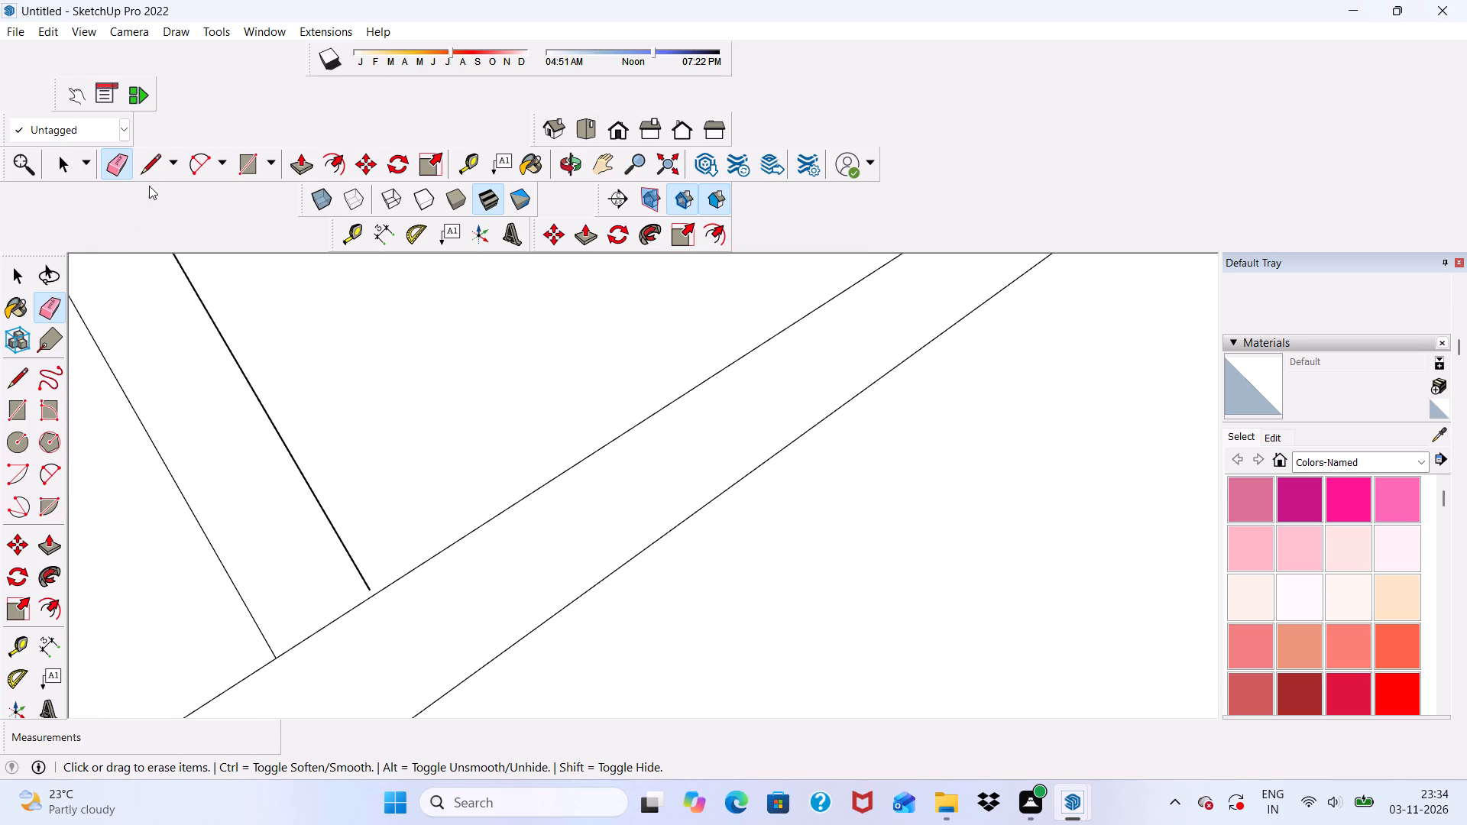
Draw a short line extending the shorter strip's right edge from its free end to the long strip's upper edge.
{"action": "left_click", "coordinate": [152, 147]}
{"action": "left_click", "coordinate": [159, 159]}
{"action": "scroll", "coordinate": [387, 665], "scroll_direction": "up", "scroll_amount": 9}
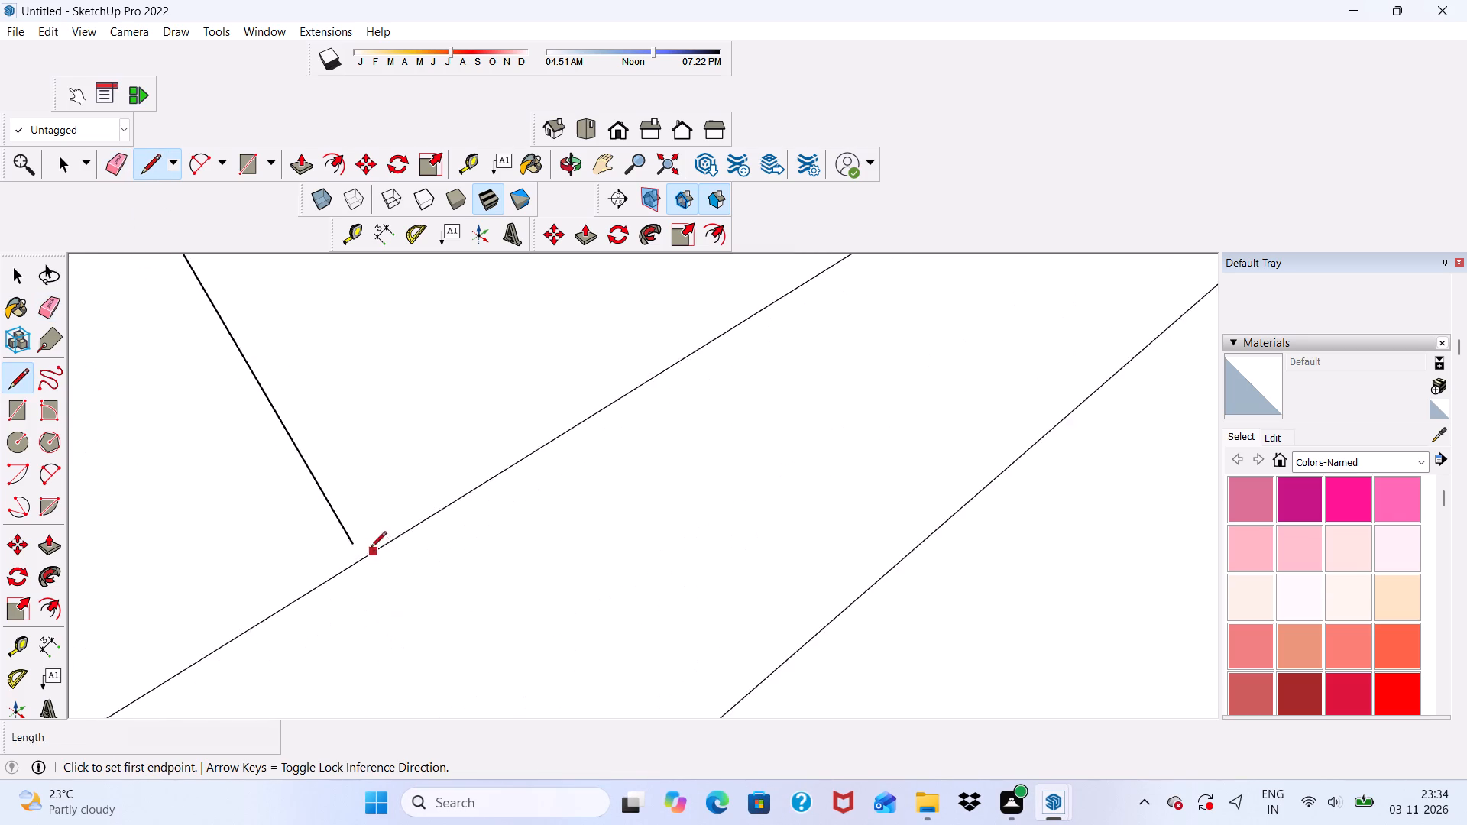
{"action": "scroll", "coordinate": [371, 548], "scroll_direction": "up", "scroll_amount": 9}
{"action": "left_click", "coordinate": [349, 540]}
{"action": "scroll", "coordinate": [361, 568], "scroll_direction": "up", "scroll_amount": 2}
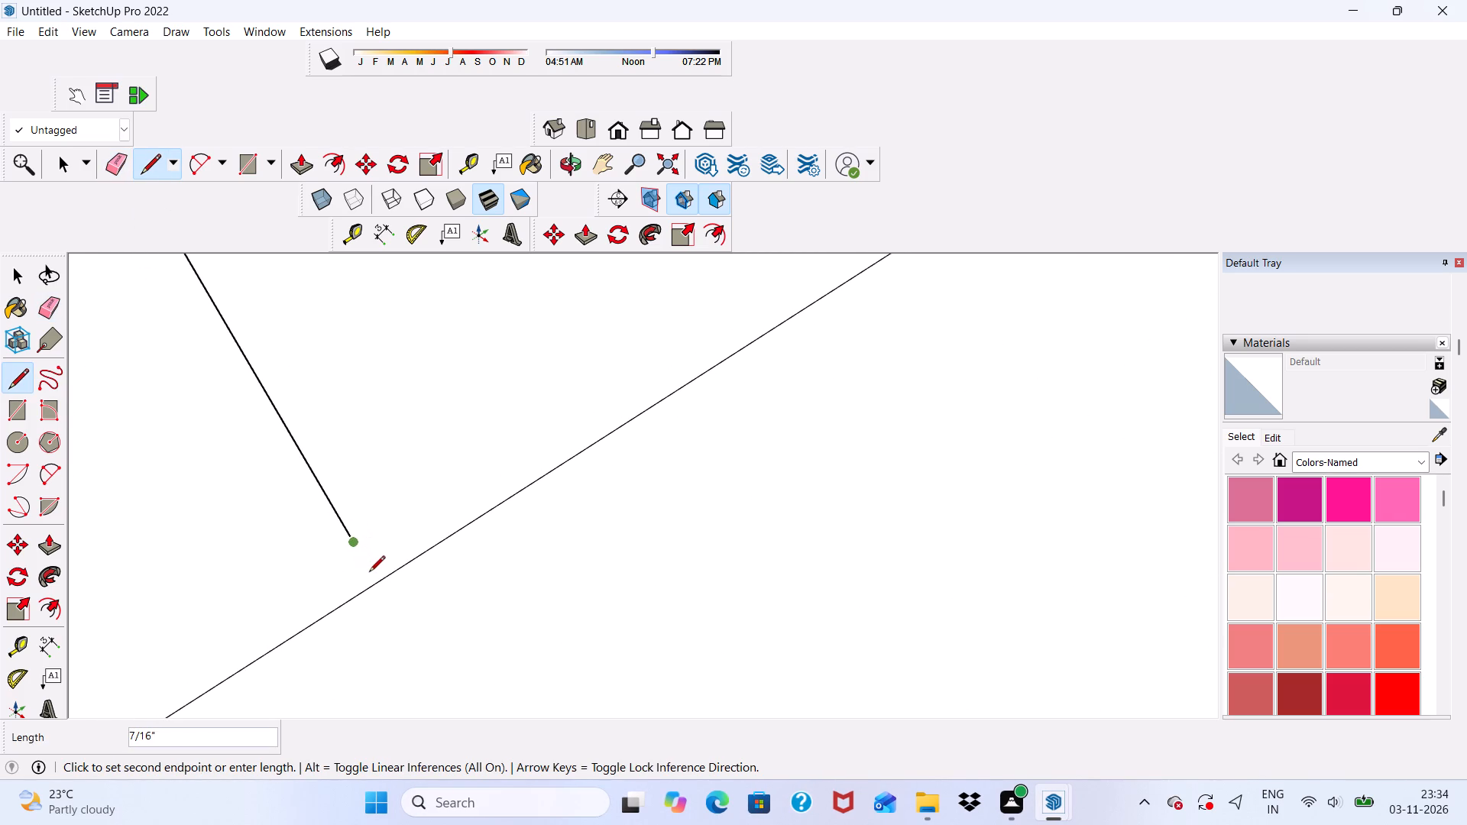
{"action": "left_click", "coordinate": [375, 587]}
Erase the segment of the long strip's upper edge between the shorter strip's two edges.
{"action": "scroll", "coordinate": [376, 584], "scroll_direction": "down", "scroll_amount": 10}
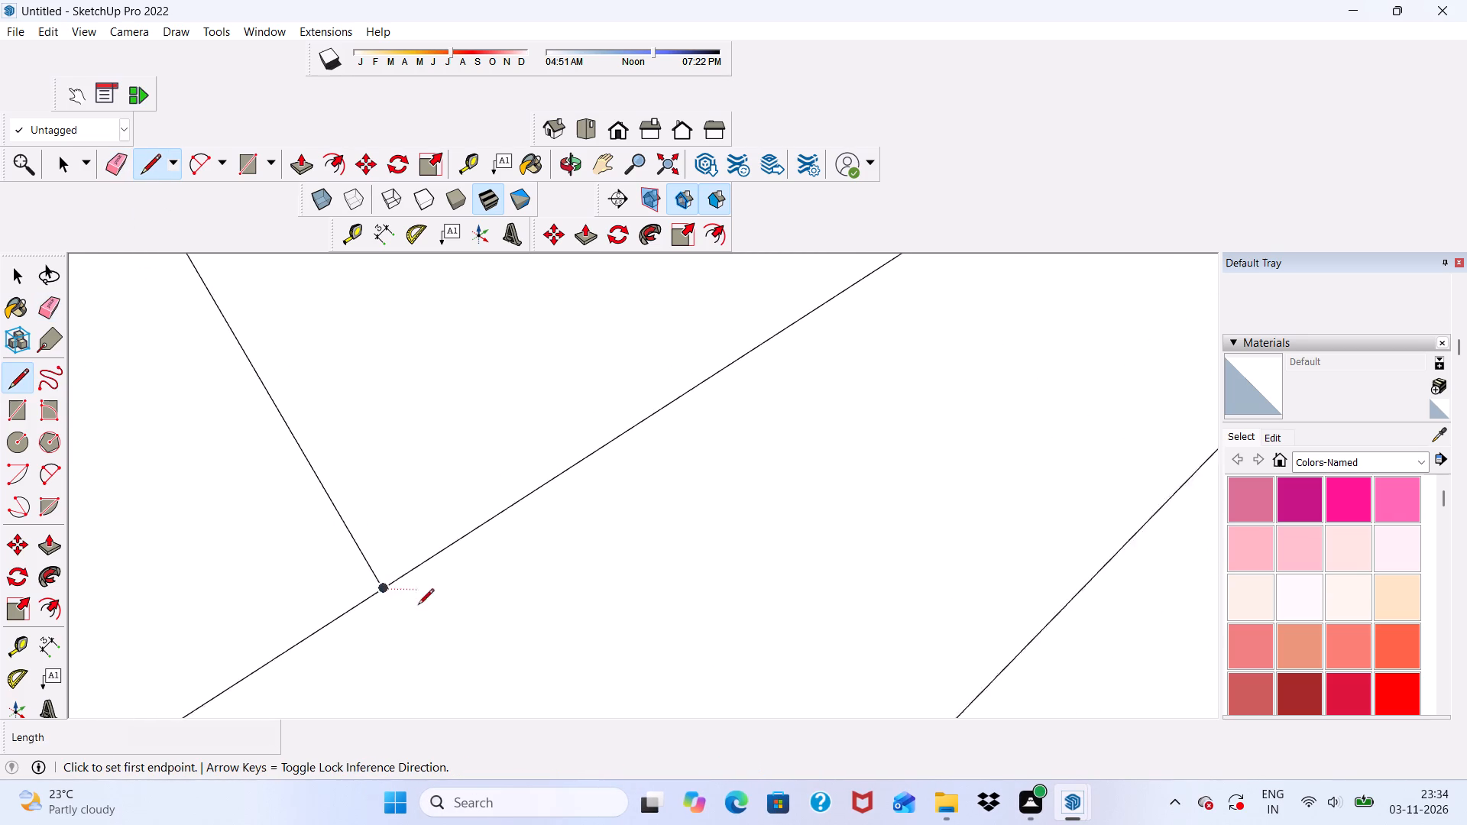
{"action": "scroll", "coordinate": [418, 606], "scroll_direction": "down", "scroll_amount": 2}
{"action": "left_click", "coordinate": [117, 162]}
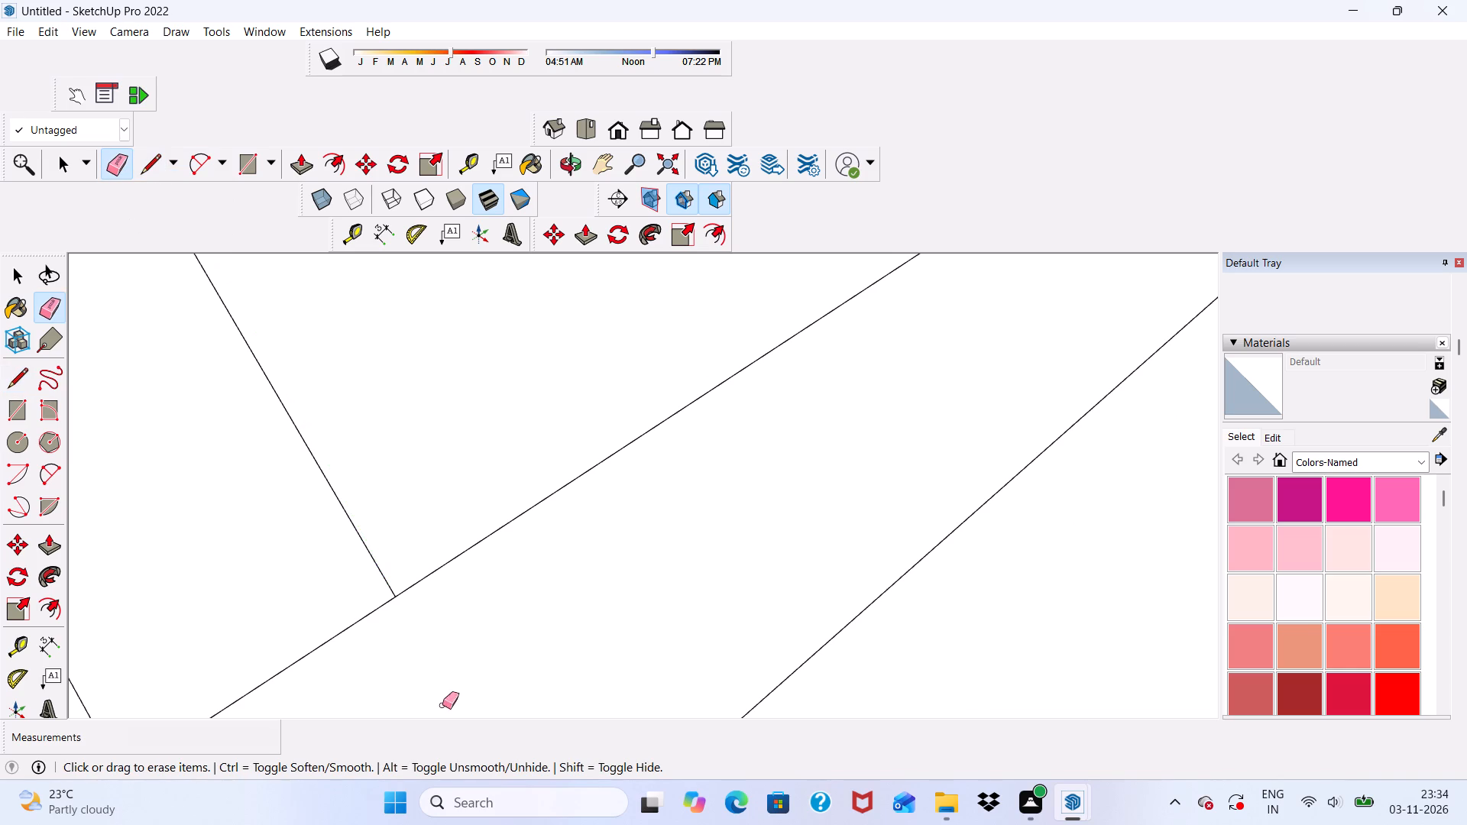
{"action": "left_click", "coordinate": [361, 619]}
{"action": "scroll", "coordinate": [382, 639], "scroll_direction": "down", "scroll_amount": 16}
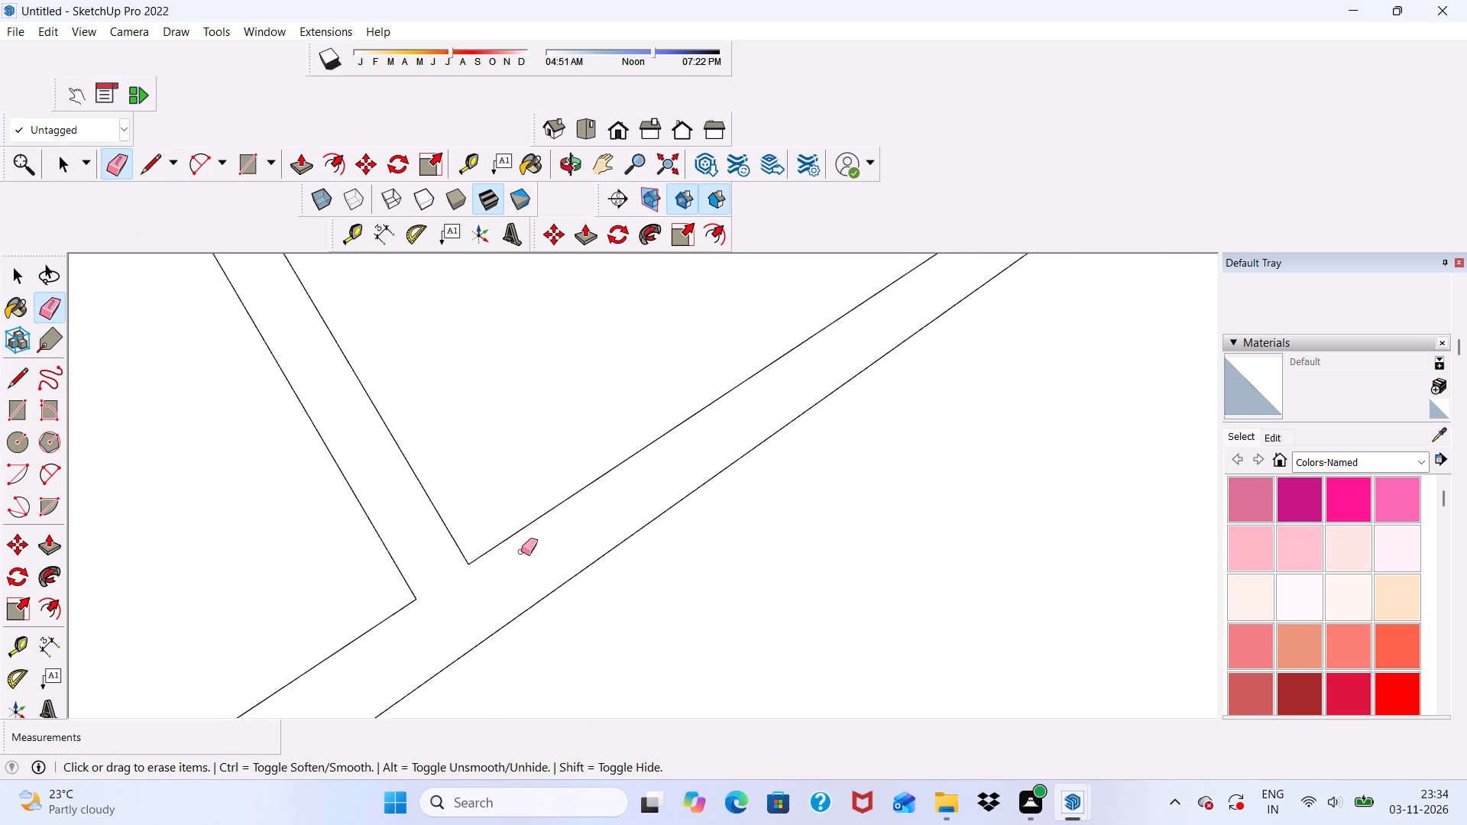
Draw a line about 5' 2 3/8" long from the long strip's lower-left end to the door panel's bottom-right corner.
{"action": "scroll", "coordinate": [521, 552], "scroll_direction": "down", "scroll_amount": 16}
{"action": "middle_click_drag", "start_coordinate": [581, 636], "coordinate": [468, 750]}
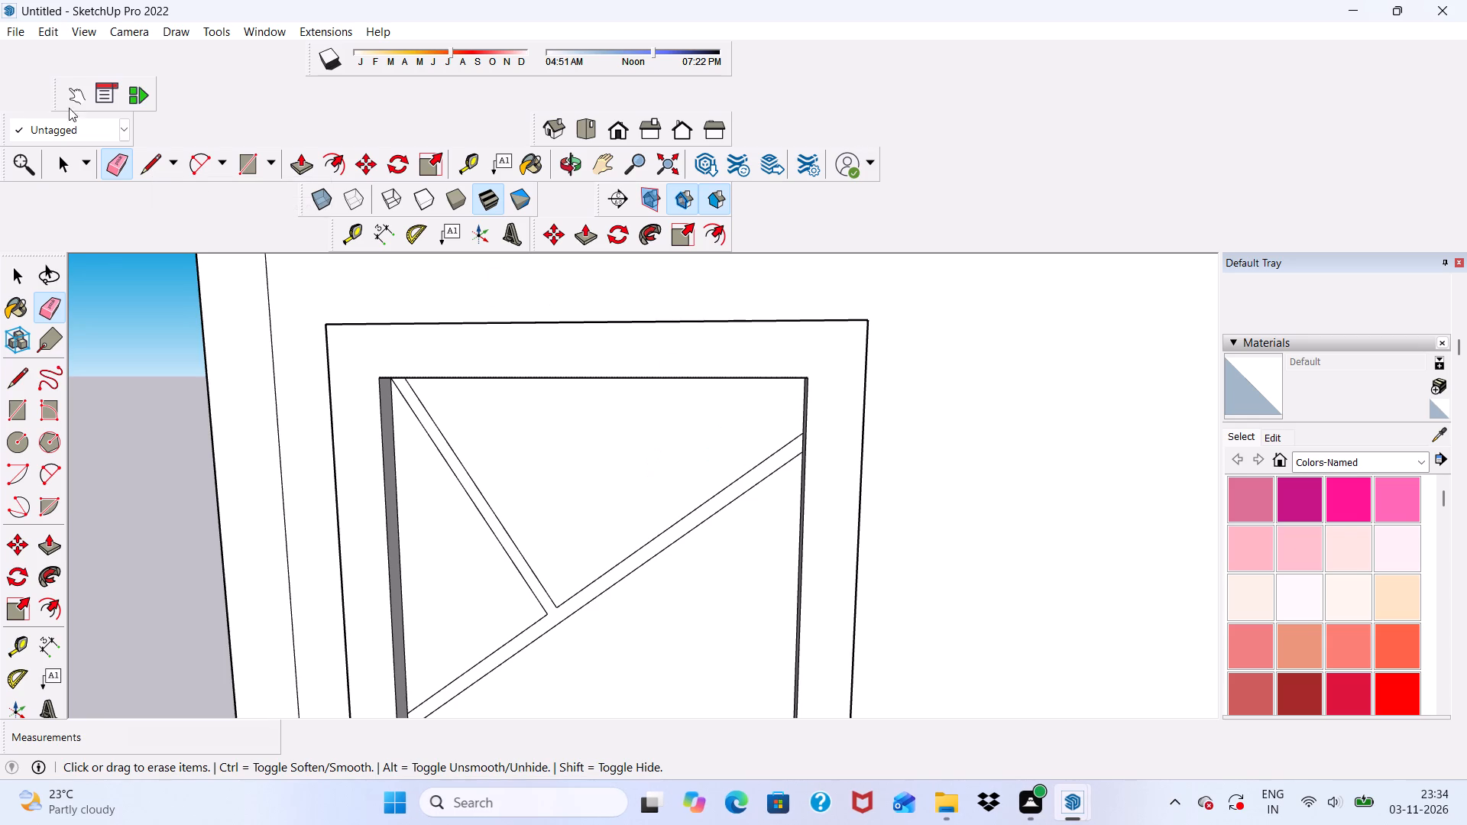
{"action": "left_click", "coordinate": [141, 161]}
{"action": "scroll", "coordinate": [195, 214], "scroll_direction": "down", "scroll_amount": 4}
{"action": "scroll", "coordinate": [271, 336], "scroll_direction": "down", "scroll_amount": 4}
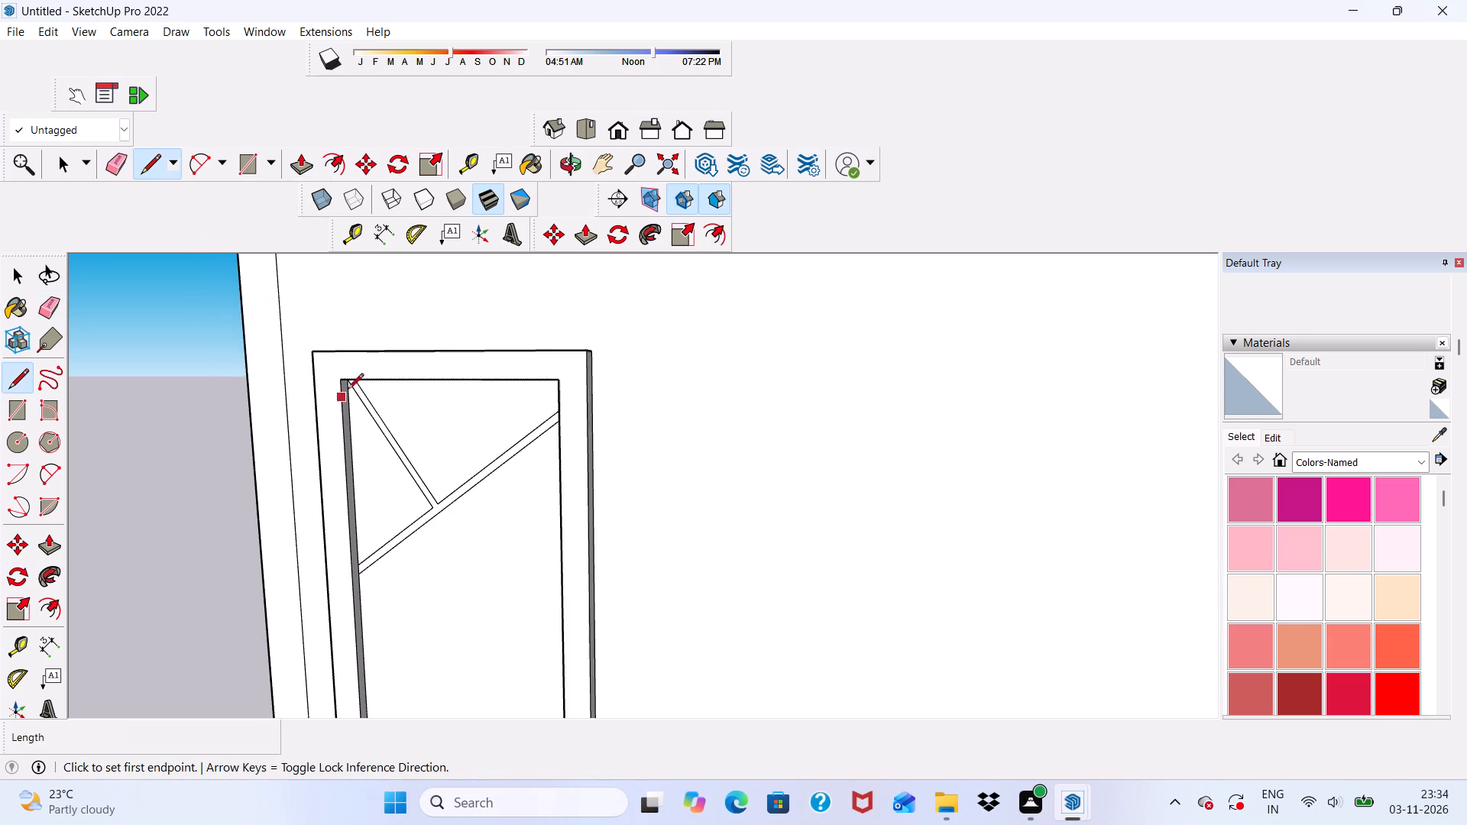
{"action": "scroll", "coordinate": [348, 390], "scroll_direction": "down", "scroll_amount": 9}
{"action": "scroll", "coordinate": [370, 493], "scroll_direction": "up", "scroll_amount": 1}
{"action": "middle_click_drag", "start_coordinate": [370, 493], "coordinate": [290, 518]}
{"action": "scroll", "coordinate": [356, 526], "scroll_direction": "up", "scroll_amount": 6}
{"action": "scroll", "coordinate": [393, 441], "scroll_direction": "up", "scroll_amount": 5}
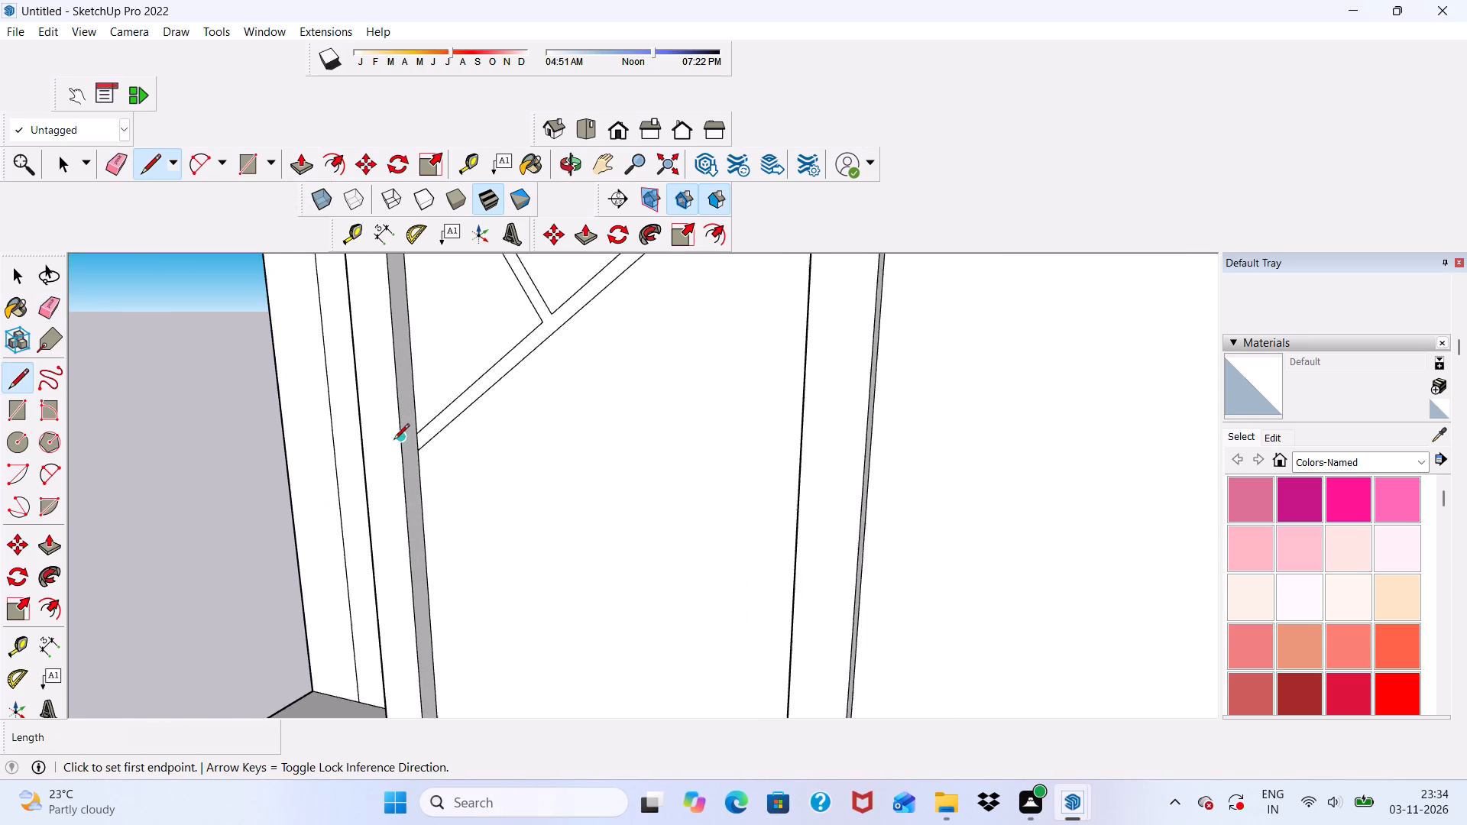
{"action": "scroll", "coordinate": [407, 465], "scroll_direction": "up", "scroll_amount": 5}
{"action": "left_click", "coordinate": [419, 438]}
{"action": "scroll", "coordinate": [500, 475], "scroll_direction": "down", "scroll_amount": 4}
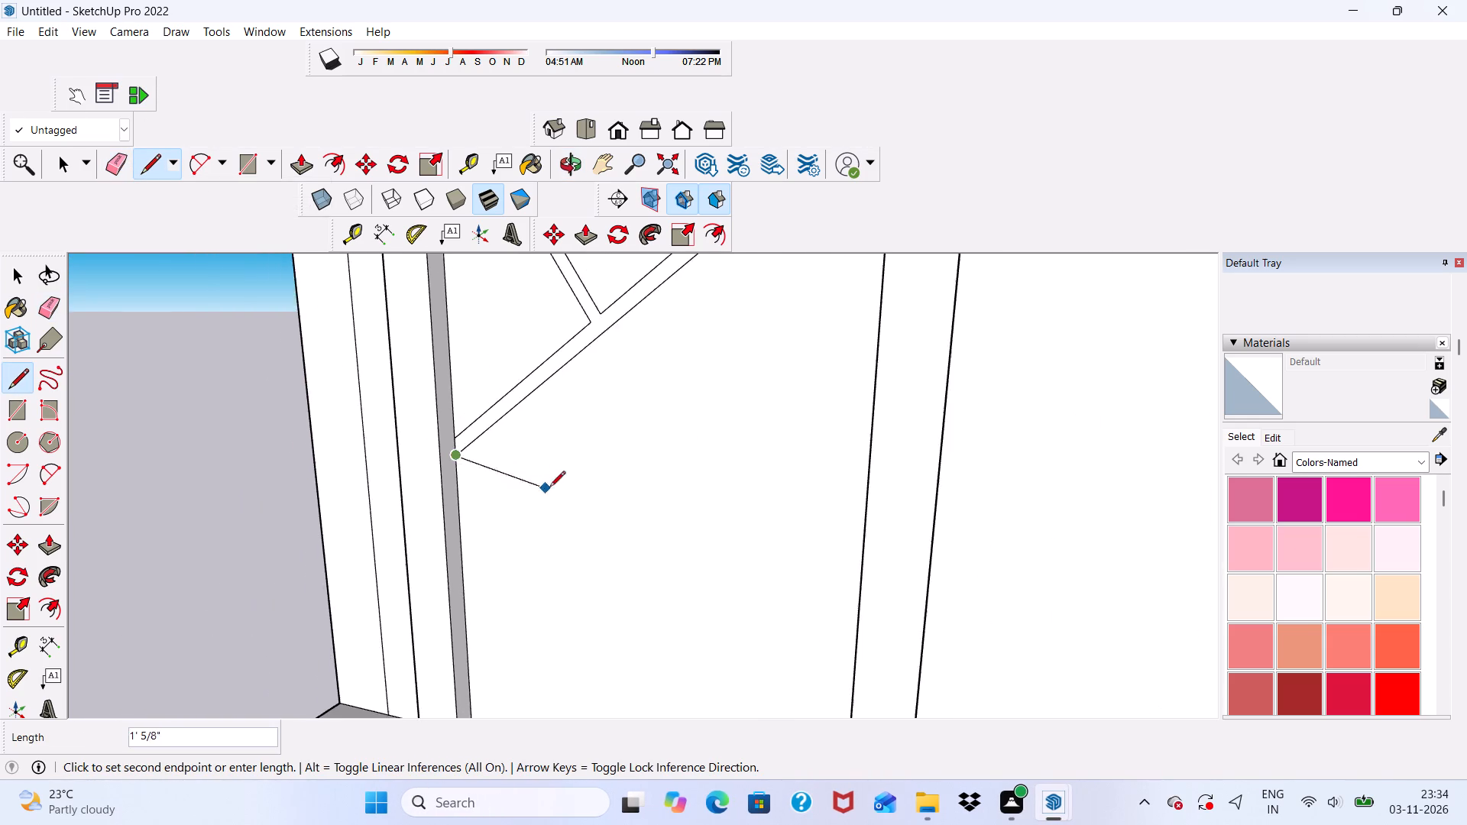
{"action": "scroll", "coordinate": [549, 488], "scroll_direction": "down", "scroll_amount": 8}
{"action": "scroll", "coordinate": [597, 561], "scroll_direction": "up", "scroll_amount": 1}
{"action": "middle_click_drag", "start_coordinate": [597, 563], "coordinate": [905, 626]}
{"action": "scroll", "coordinate": [736, 632], "scroll_direction": "up", "scroll_amount": 15}
{"action": "left_click", "coordinate": [763, 581]}
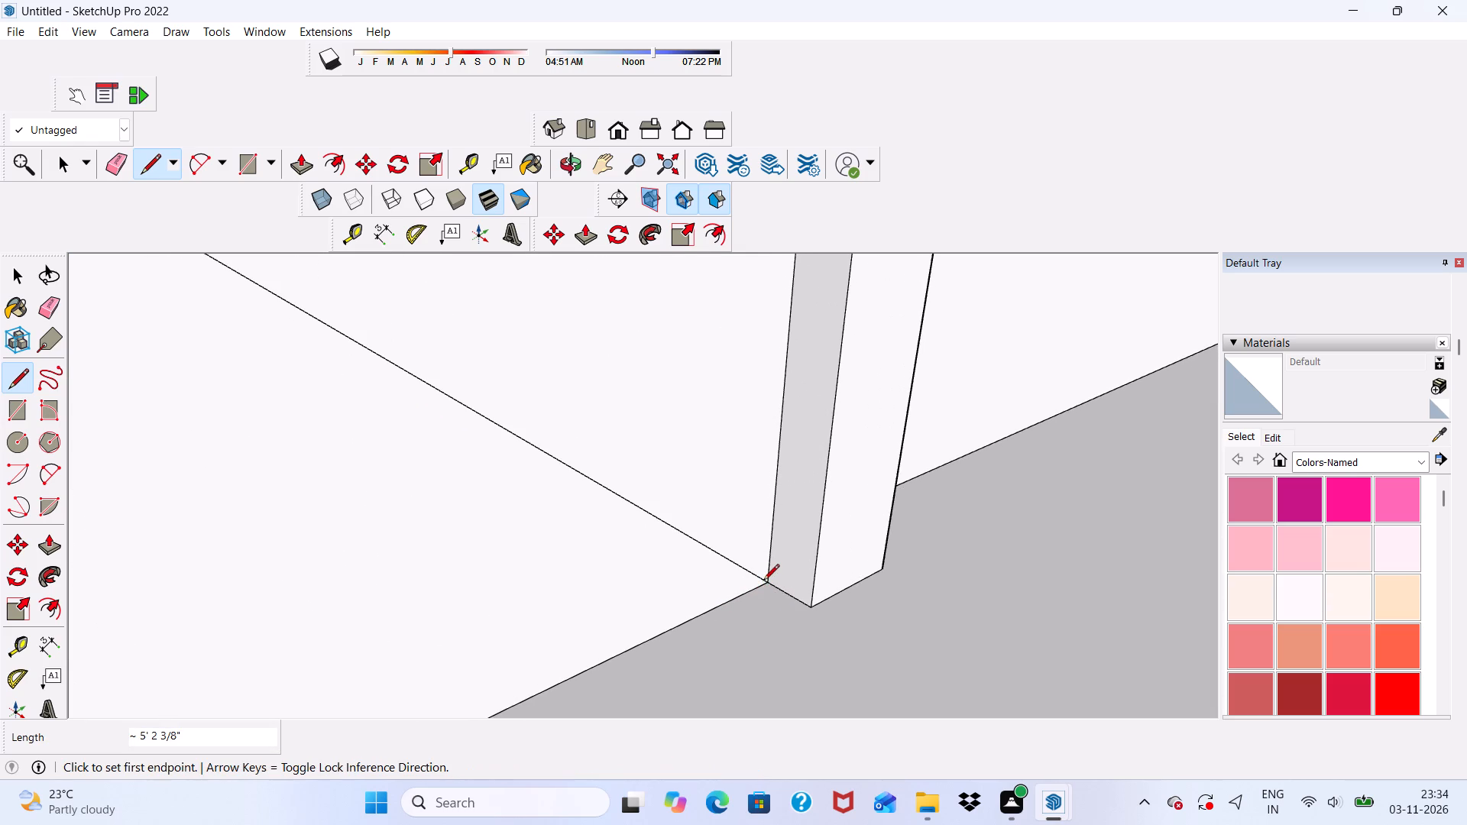
Copy the new lower diagonal line about 3 1/4" to its left to form a third narrow strip.
{"action": "scroll", "coordinate": [760, 591], "scroll_direction": "down", "scroll_amount": 6}
{"action": "middle_click_drag", "start_coordinate": [691, 628], "coordinate": [511, 521]}
{"action": "scroll", "coordinate": [529, 538], "scroll_direction": "down", "scroll_amount": 11}
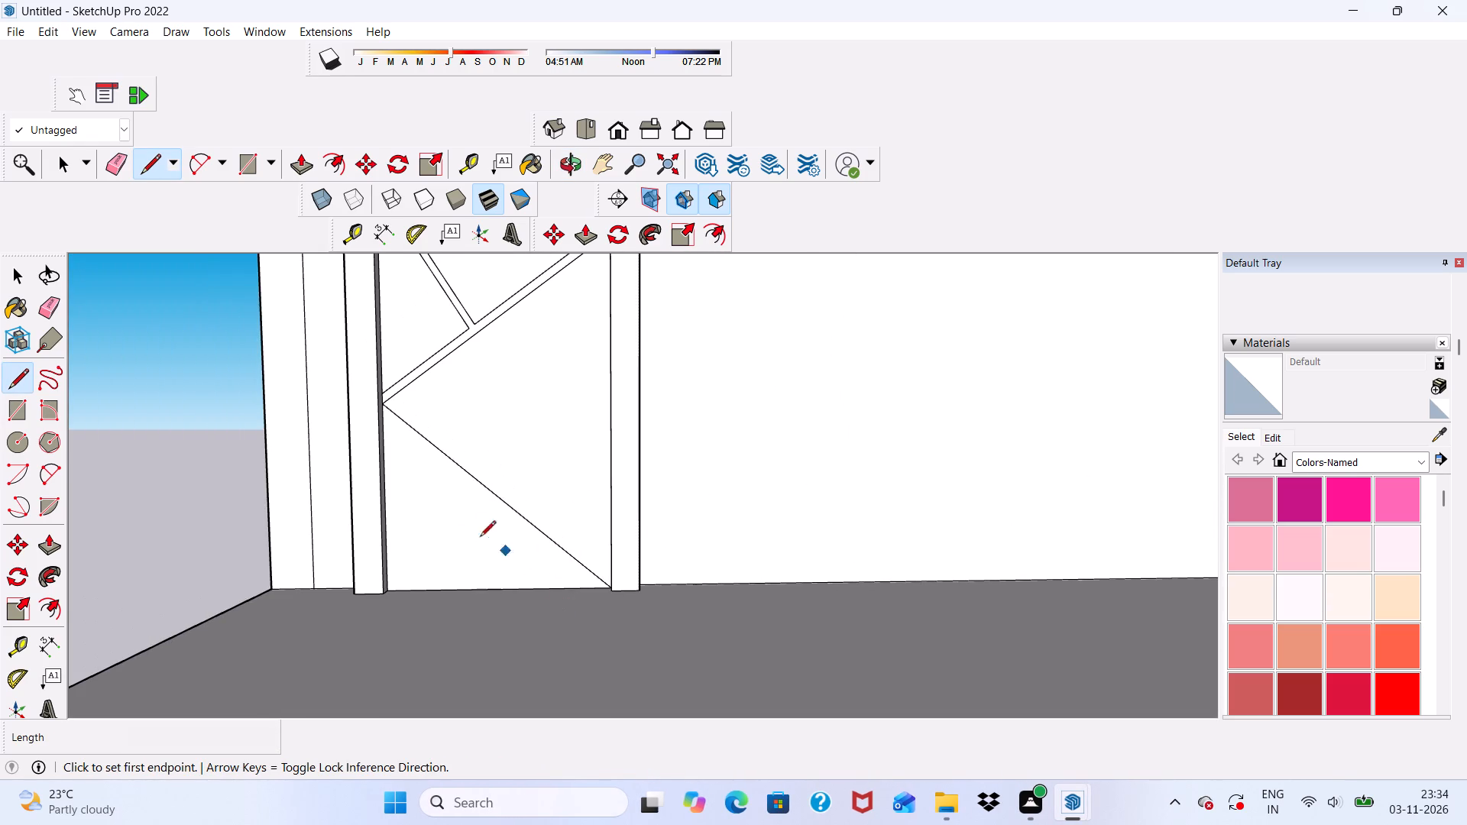
{"action": "left_click", "coordinate": [368, 157]}
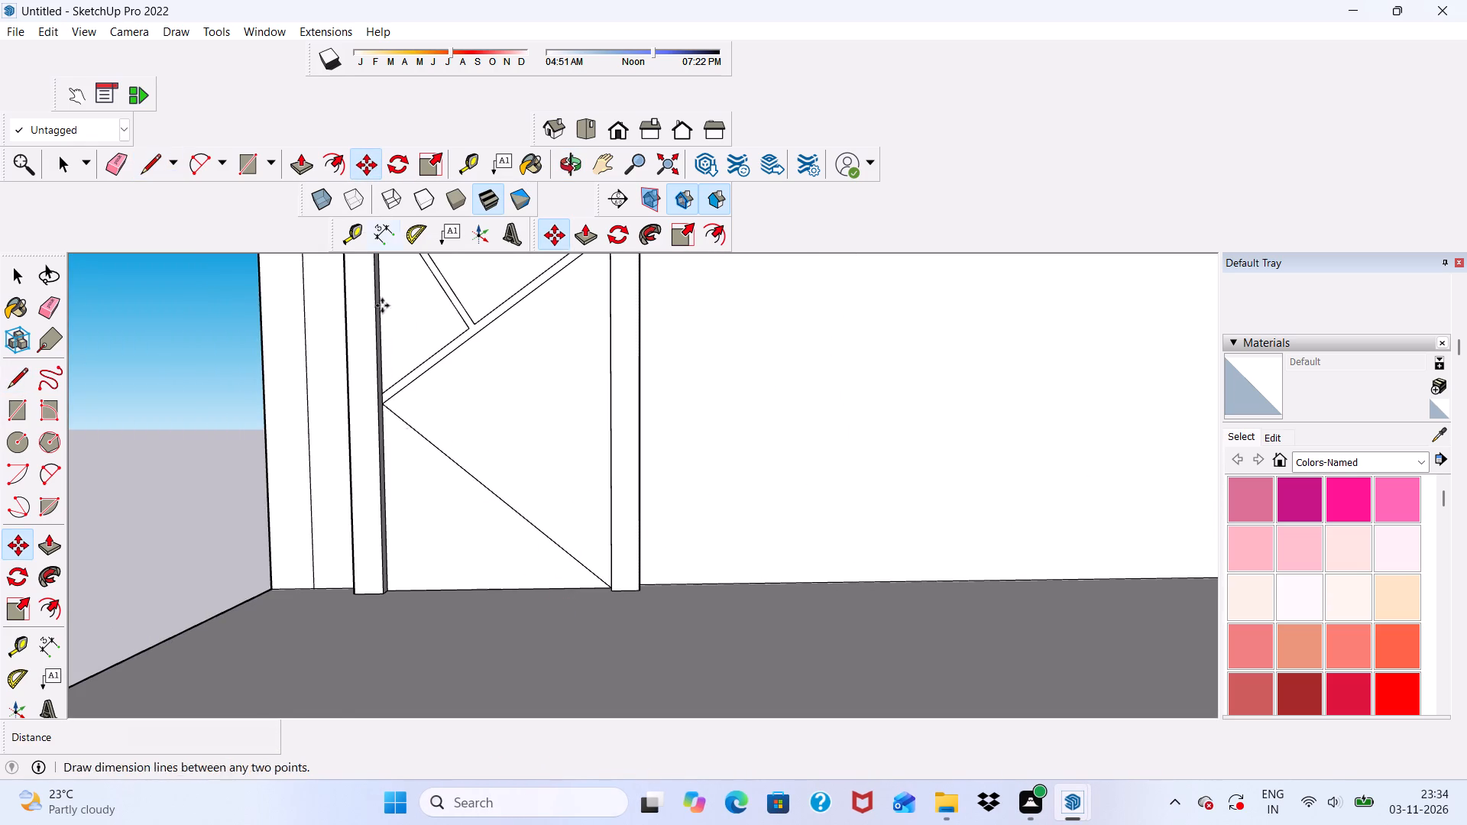
{"action": "scroll", "coordinate": [414, 477], "scroll_direction": "up", "scroll_amount": 2}
{"action": "left_click", "coordinate": [458, 457]}
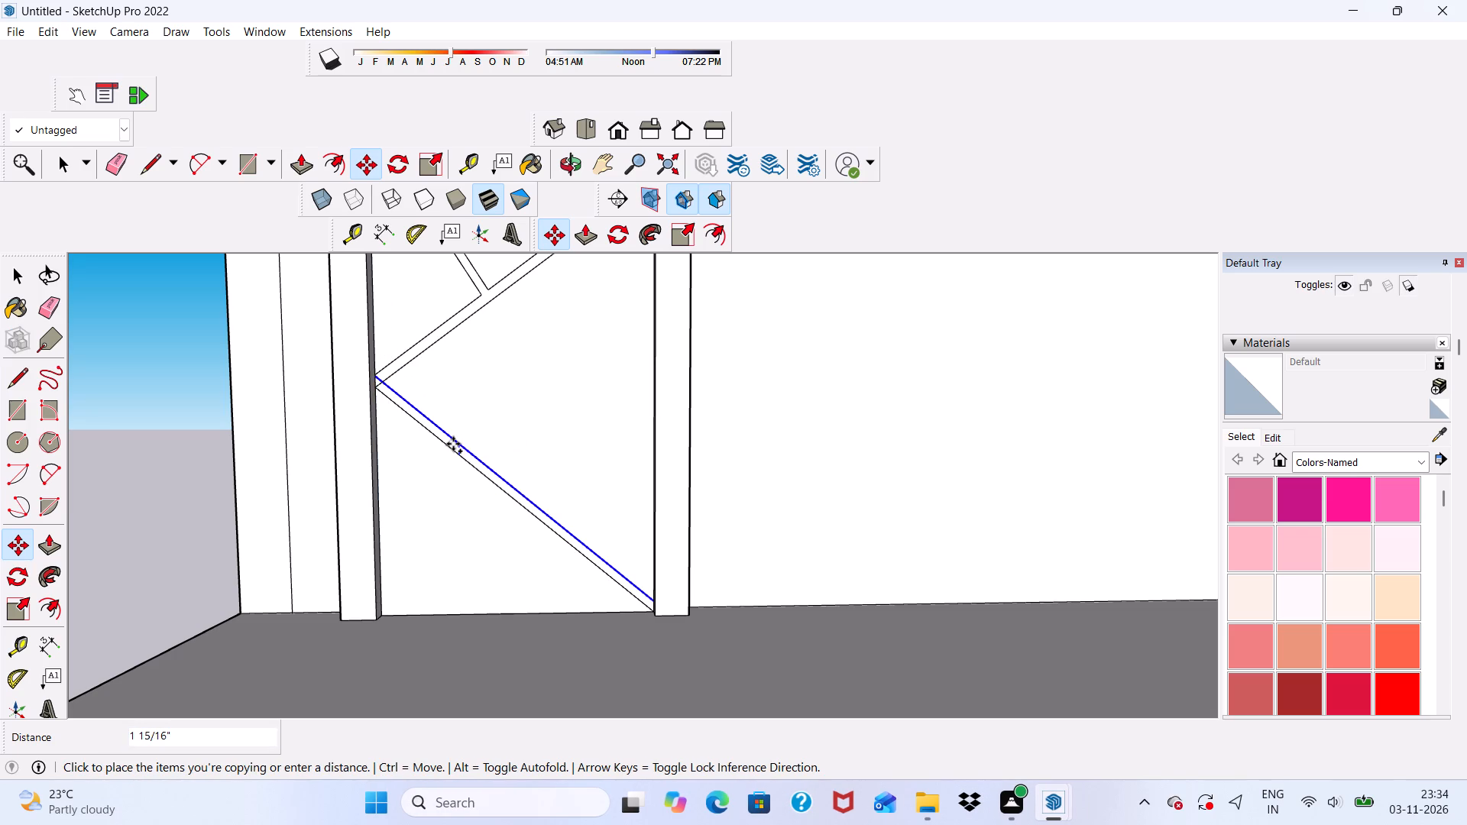
{"action": "scroll", "coordinate": [354, 356], "scroll_direction": "up", "scroll_amount": 4}
{"action": "scroll", "coordinate": [552, 545], "scroll_direction": "down", "scroll_amount": 1}
{"action": "scroll", "coordinate": [498, 506], "scroll_direction": "up", "scroll_amount": 4}
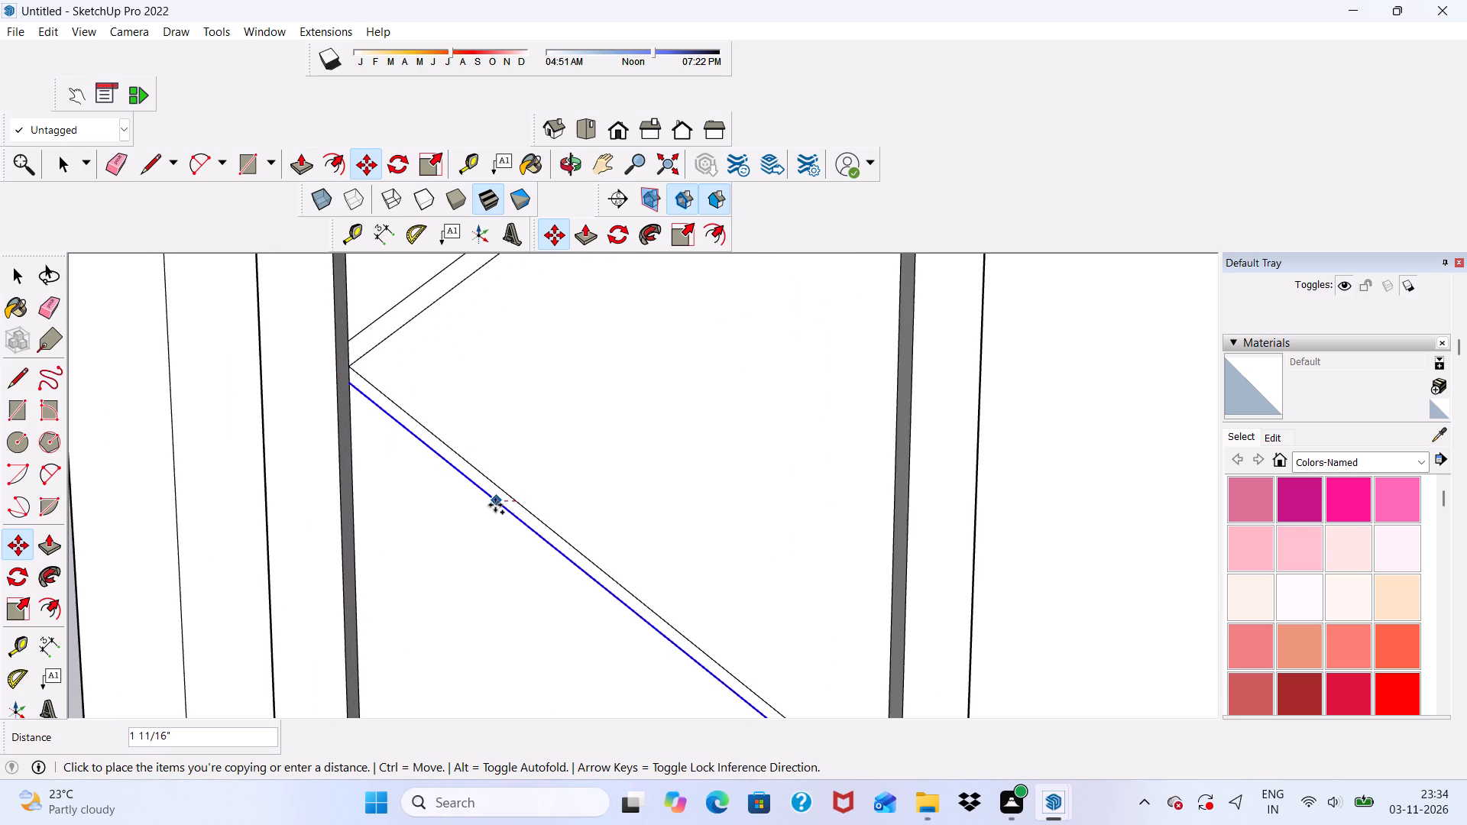
{"action": "scroll", "coordinate": [486, 491], "scroll_direction": "down", "scroll_amount": 5}
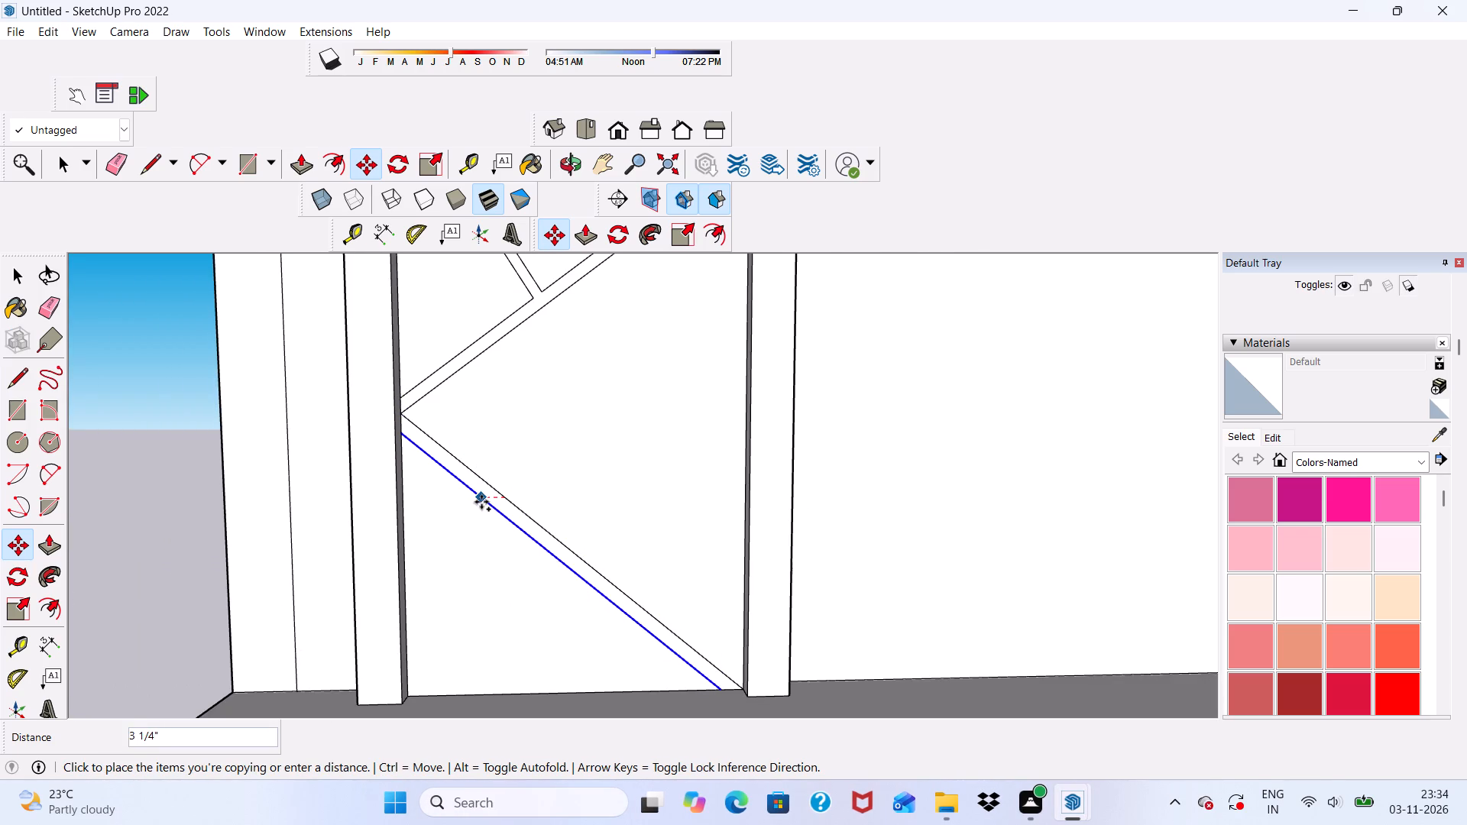
{"action": "left_click", "coordinate": [482, 504]}
{"action": "scroll", "coordinate": [466, 493], "scroll_direction": "down", "scroll_amount": 5}
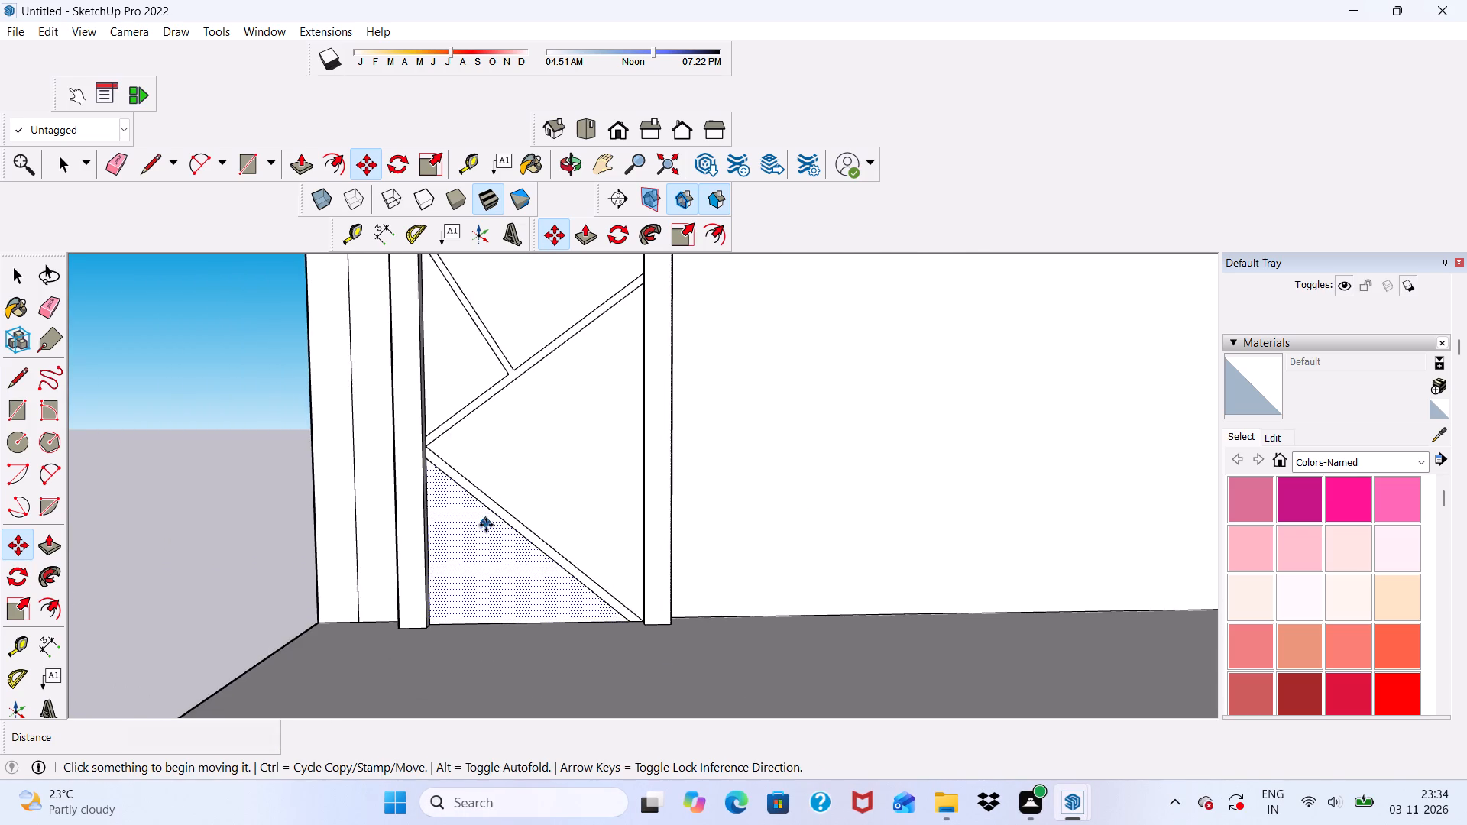
Compare the new door's strip pattern with the patterned door on the floor below.
{"action": "middle_click_drag", "start_coordinate": [487, 529], "coordinate": [392, 590]}
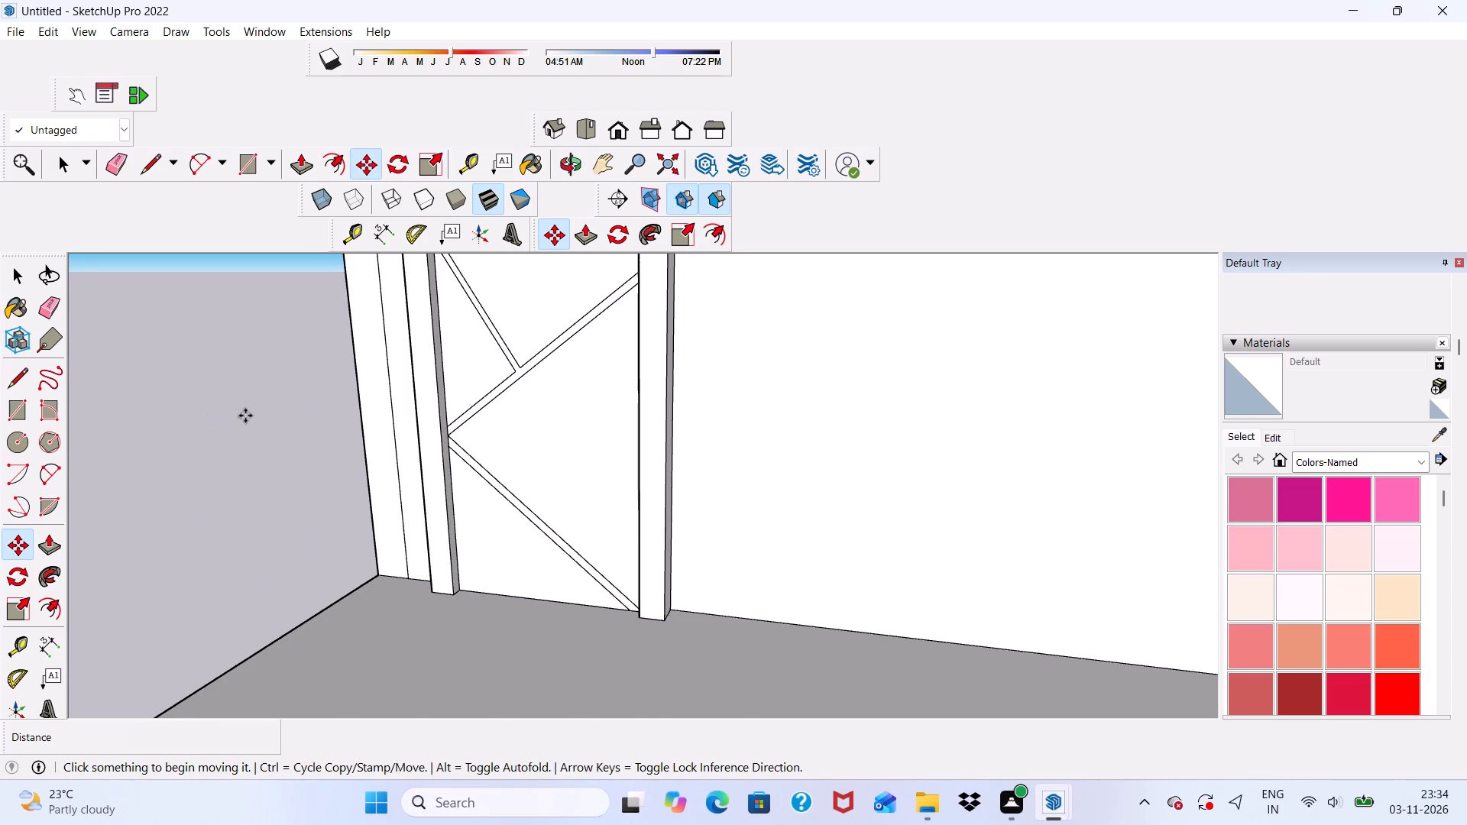
{"action": "scroll", "coordinate": [244, 426], "scroll_direction": "down", "scroll_amount": 10}
{"action": "scroll", "coordinate": [277, 522], "scroll_direction": "down", "scroll_amount": 1}
{"action": "middle_click_drag", "start_coordinate": [277, 522], "coordinate": [371, 473]}
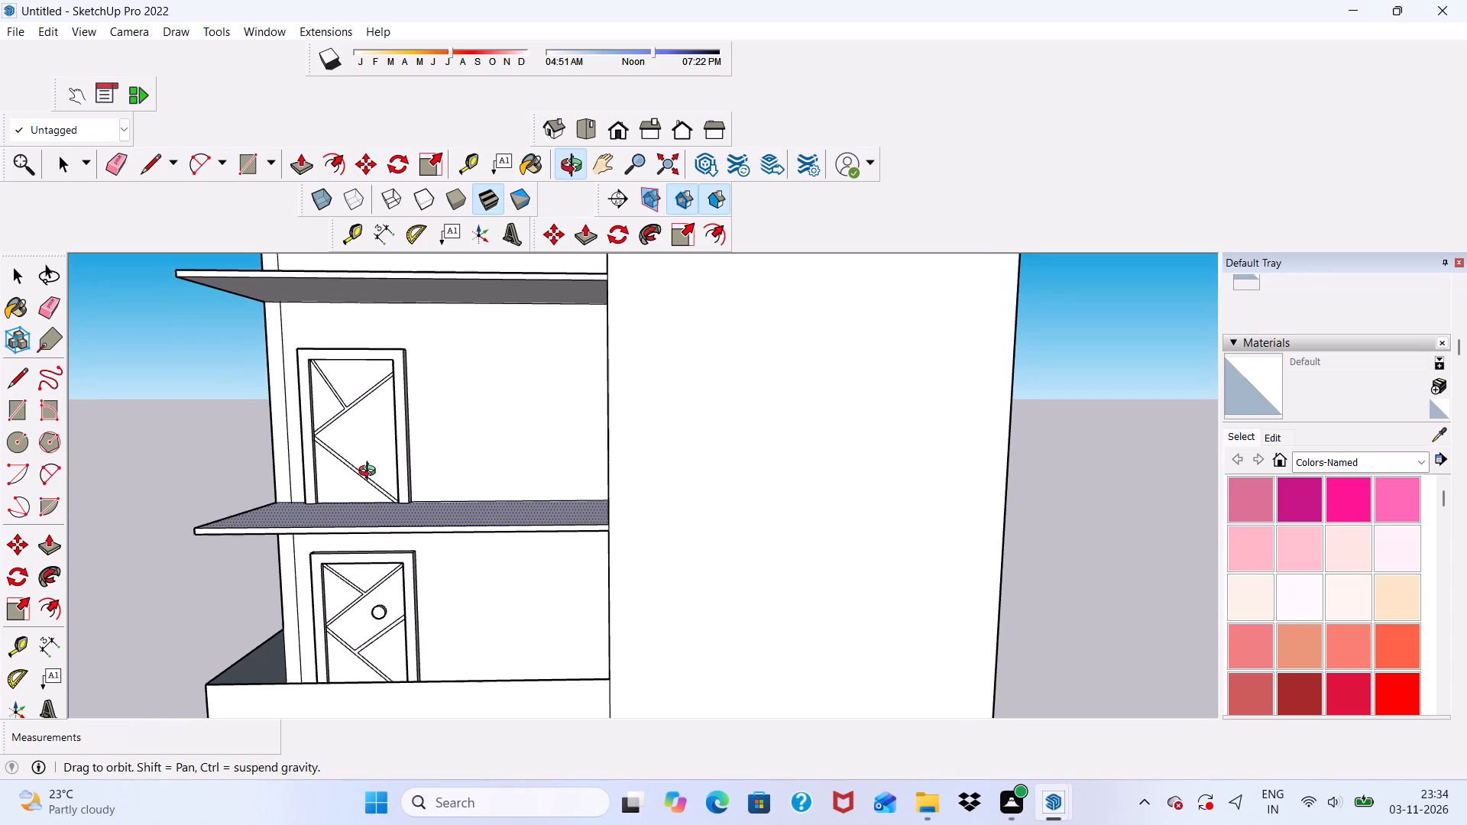
{"action": "middle_click_drag", "start_coordinate": [371, 473], "coordinate": [361, 477]}
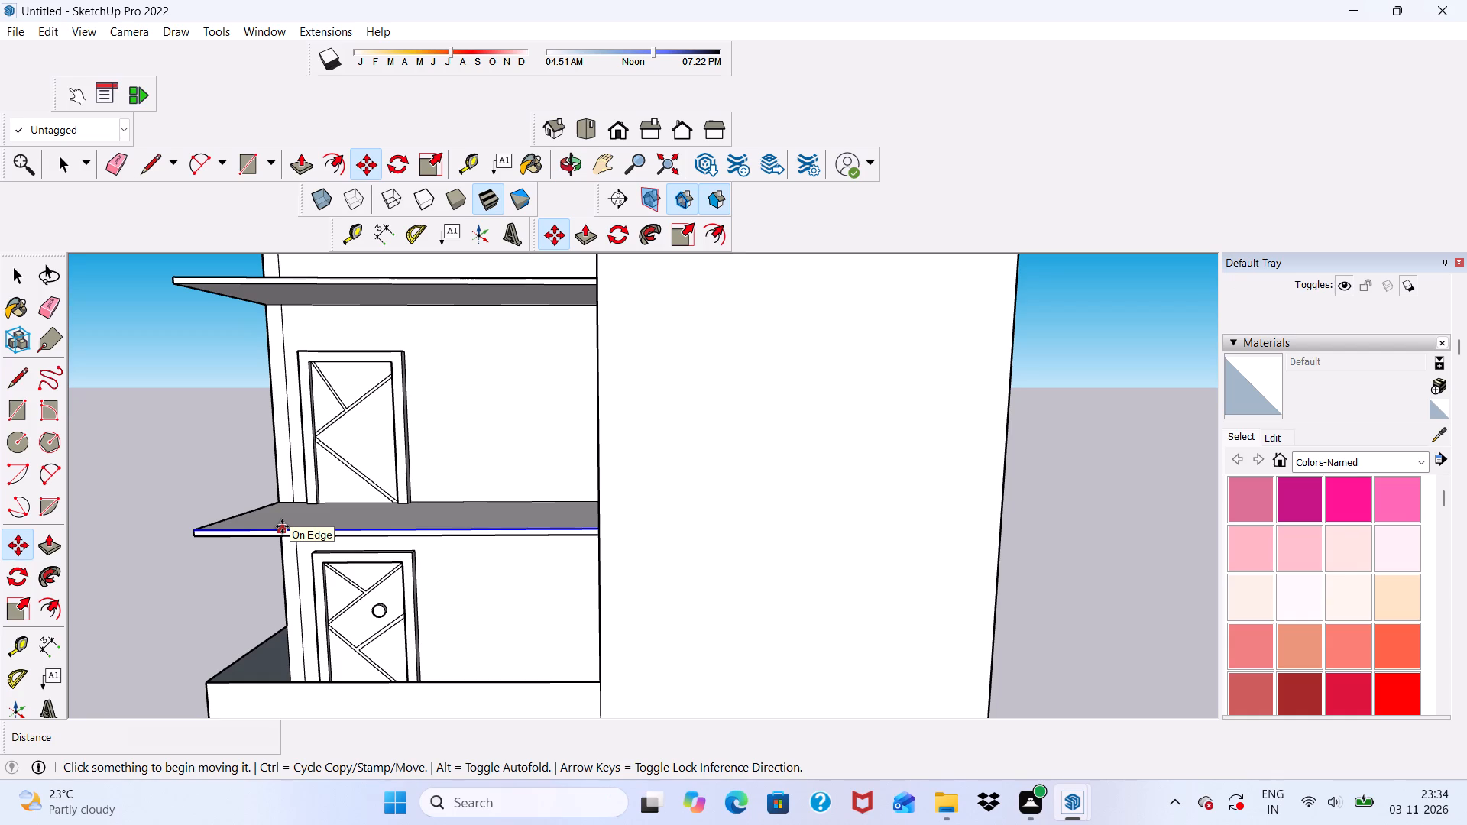
{"action": "scroll", "coordinate": [355, 489], "scroll_direction": "up", "scroll_amount": 3}
{"action": "scroll", "coordinate": [407, 437], "scroll_direction": "down", "scroll_amount": 6}
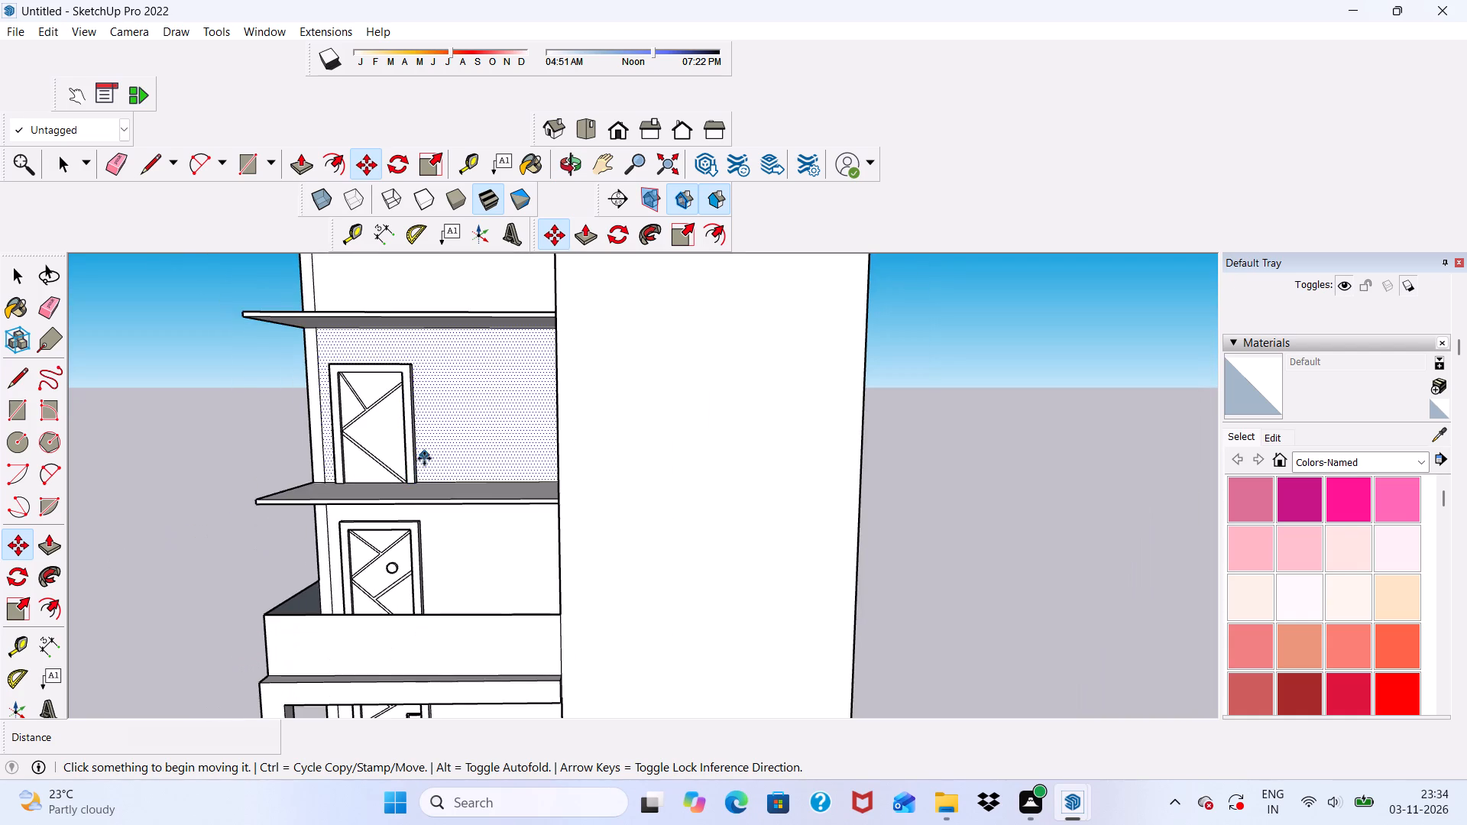
{"action": "middle_click_drag", "start_coordinate": [425, 463], "coordinate": [521, 455]}
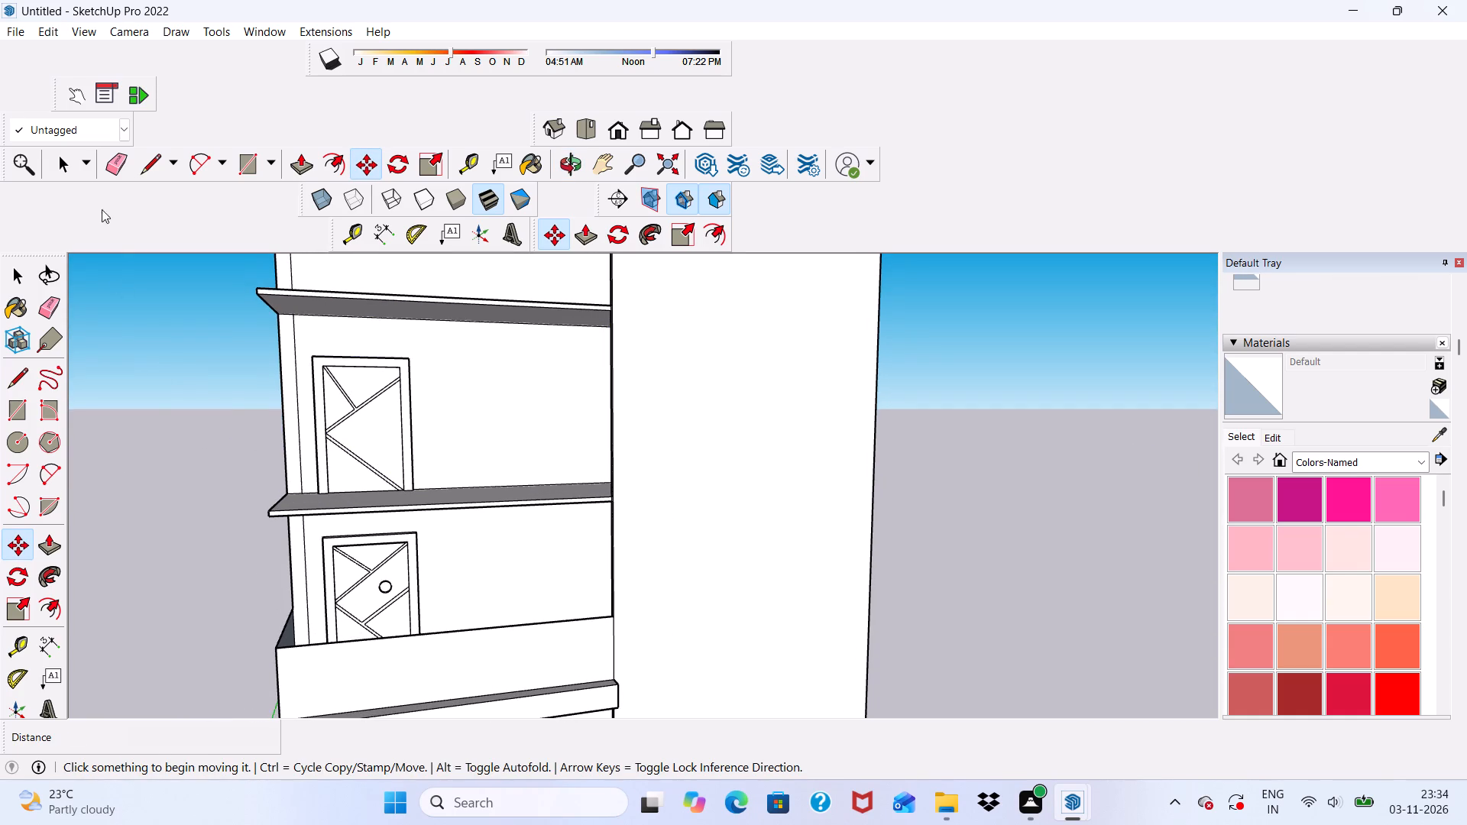
Draw a line about 3' 4 3/16" long from the lower strip's upper edge up to the right side of the door frame.
{"action": "left_click", "coordinate": [153, 157]}
{"action": "scroll", "coordinate": [361, 390], "scroll_direction": "up", "scroll_amount": 5}
{"action": "scroll", "coordinate": [384, 466], "scroll_direction": "up", "scroll_amount": 5}
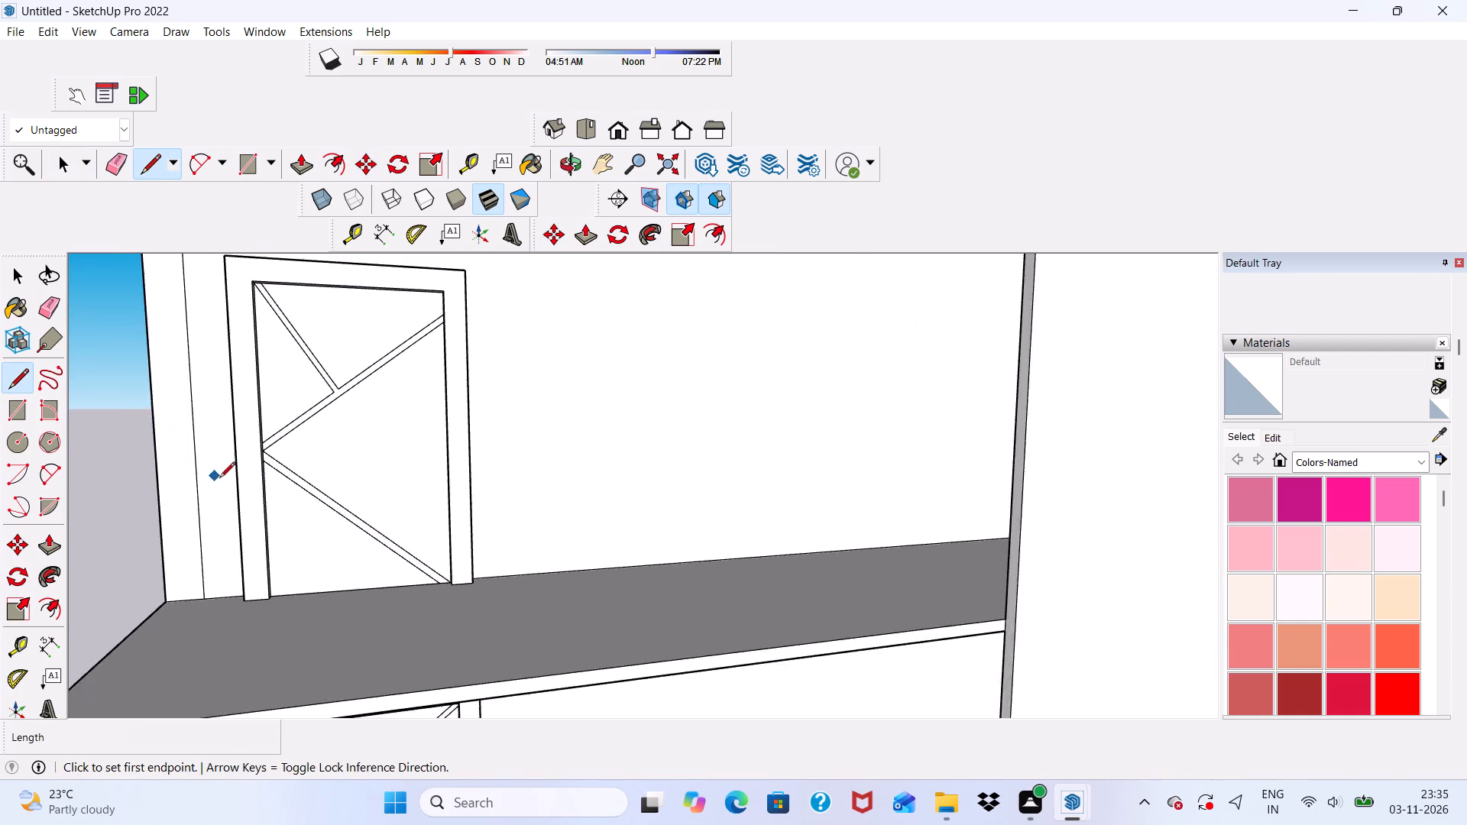
{"action": "scroll", "coordinate": [219, 479], "scroll_direction": "up", "scroll_amount": 6}
{"action": "scroll", "coordinate": [374, 494], "scroll_direction": "up", "scroll_amount": 3}
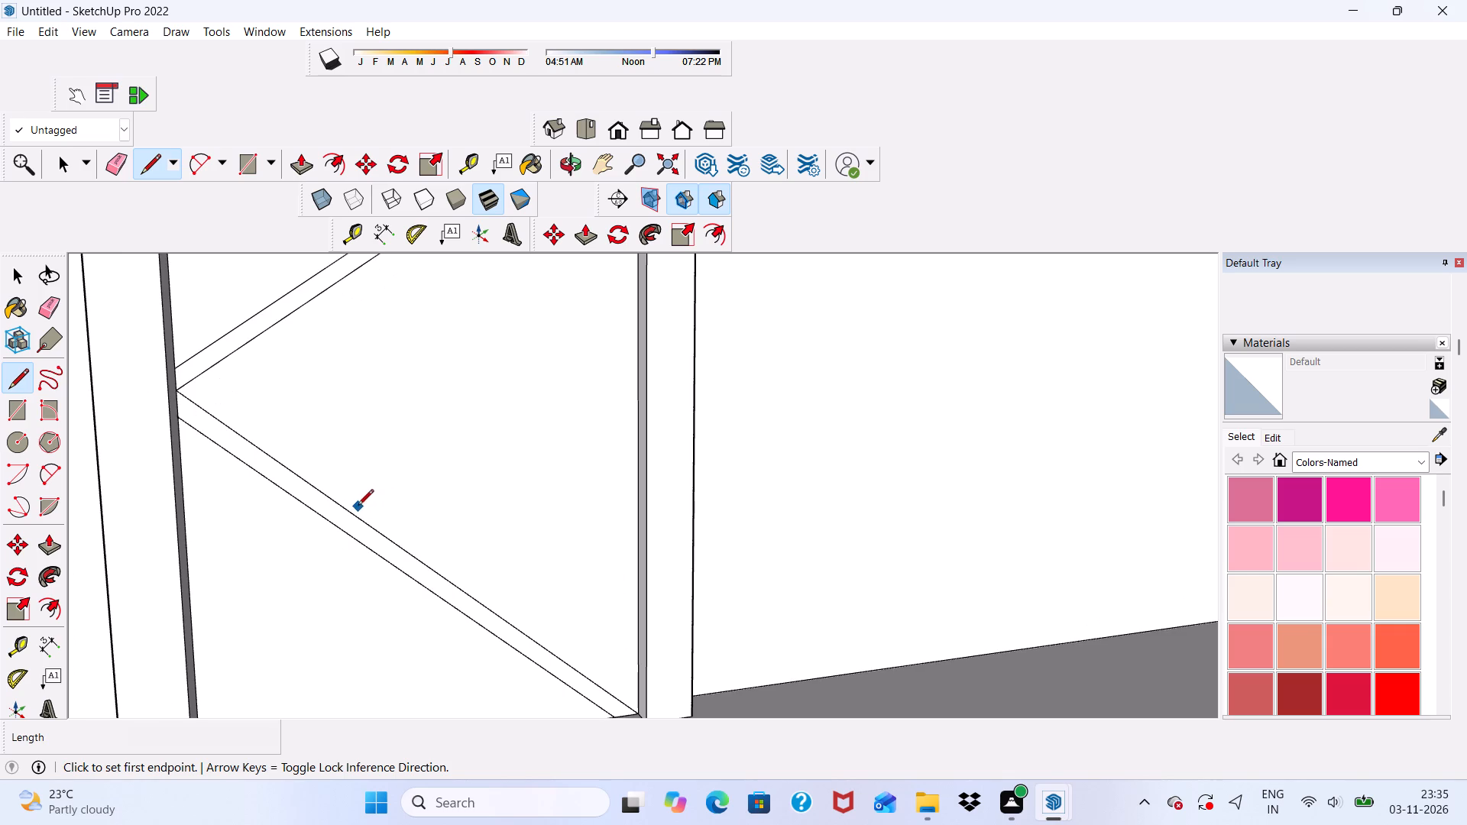
{"action": "left_click", "coordinate": [358, 511]}
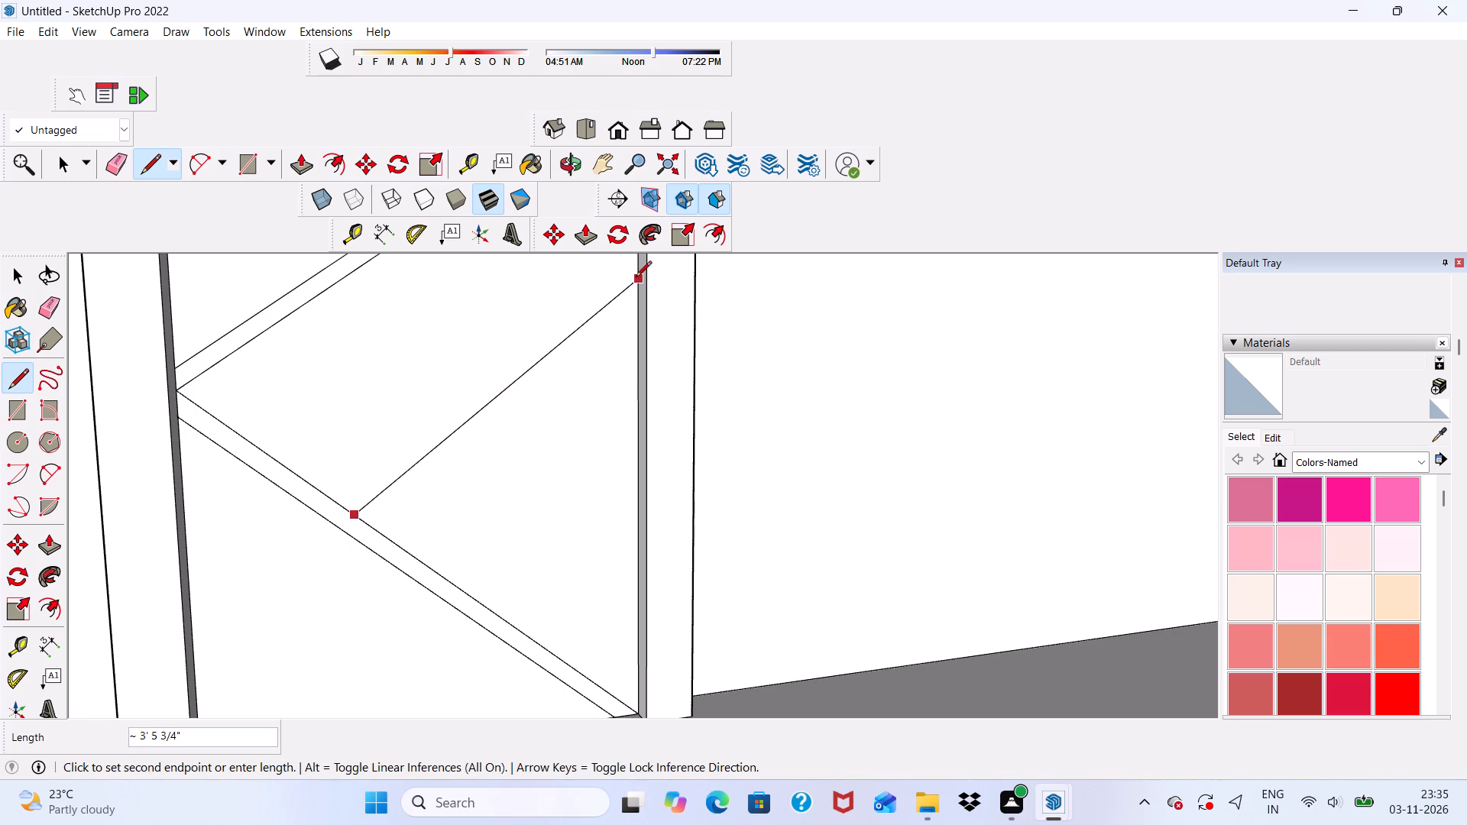
{"action": "scroll", "coordinate": [627, 315], "scroll_direction": "up", "scroll_amount": 4}
{"action": "left_click", "coordinate": [646, 294]}
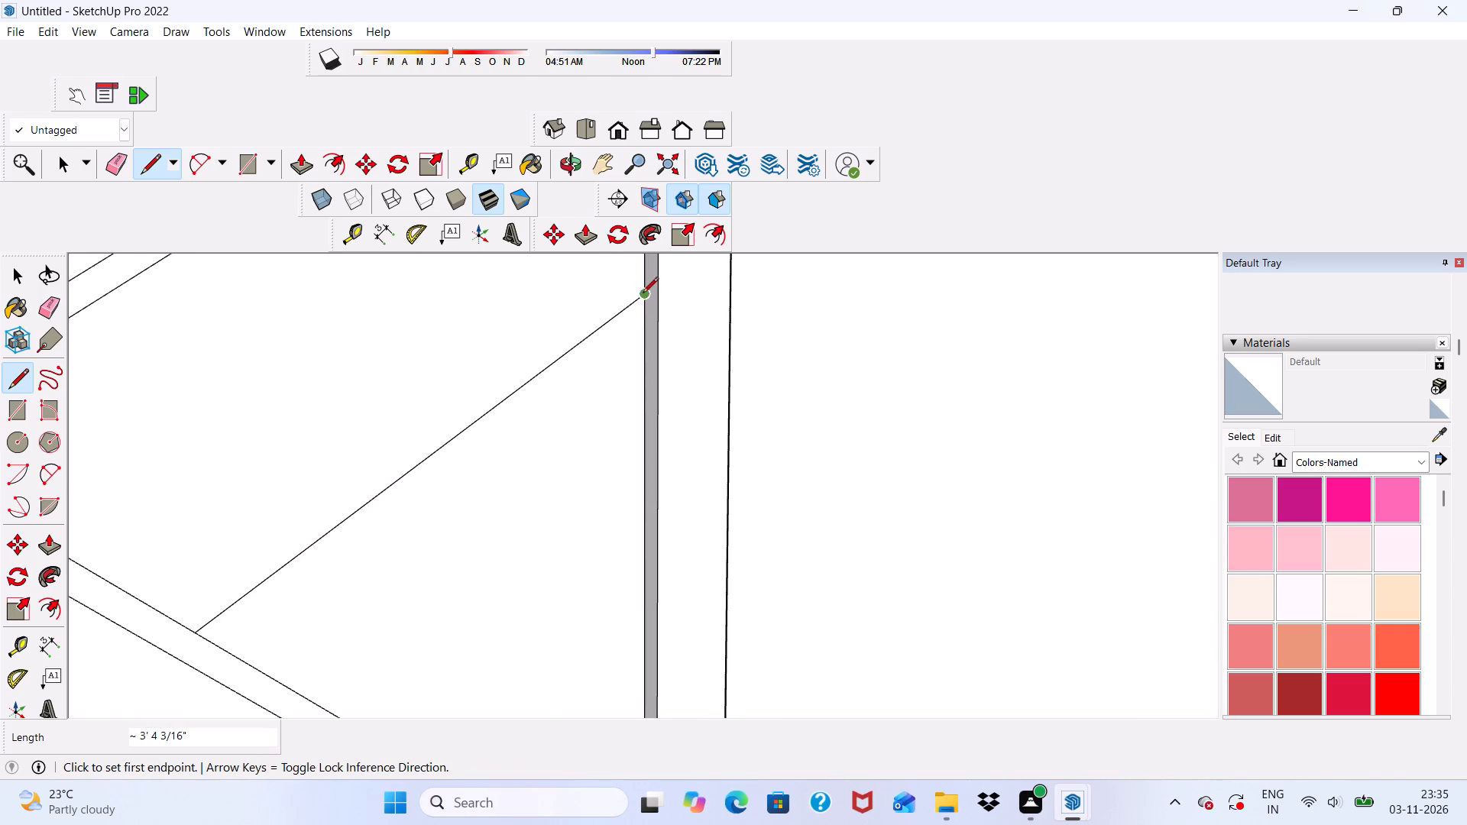
Copy the new line about 1" toward its lower right to form a fourth narrow strip.
{"action": "scroll", "coordinate": [603, 300], "scroll_direction": "down", "scroll_amount": 12}
{"action": "middle_click_drag", "start_coordinate": [525, 507], "coordinate": [439, 548]}
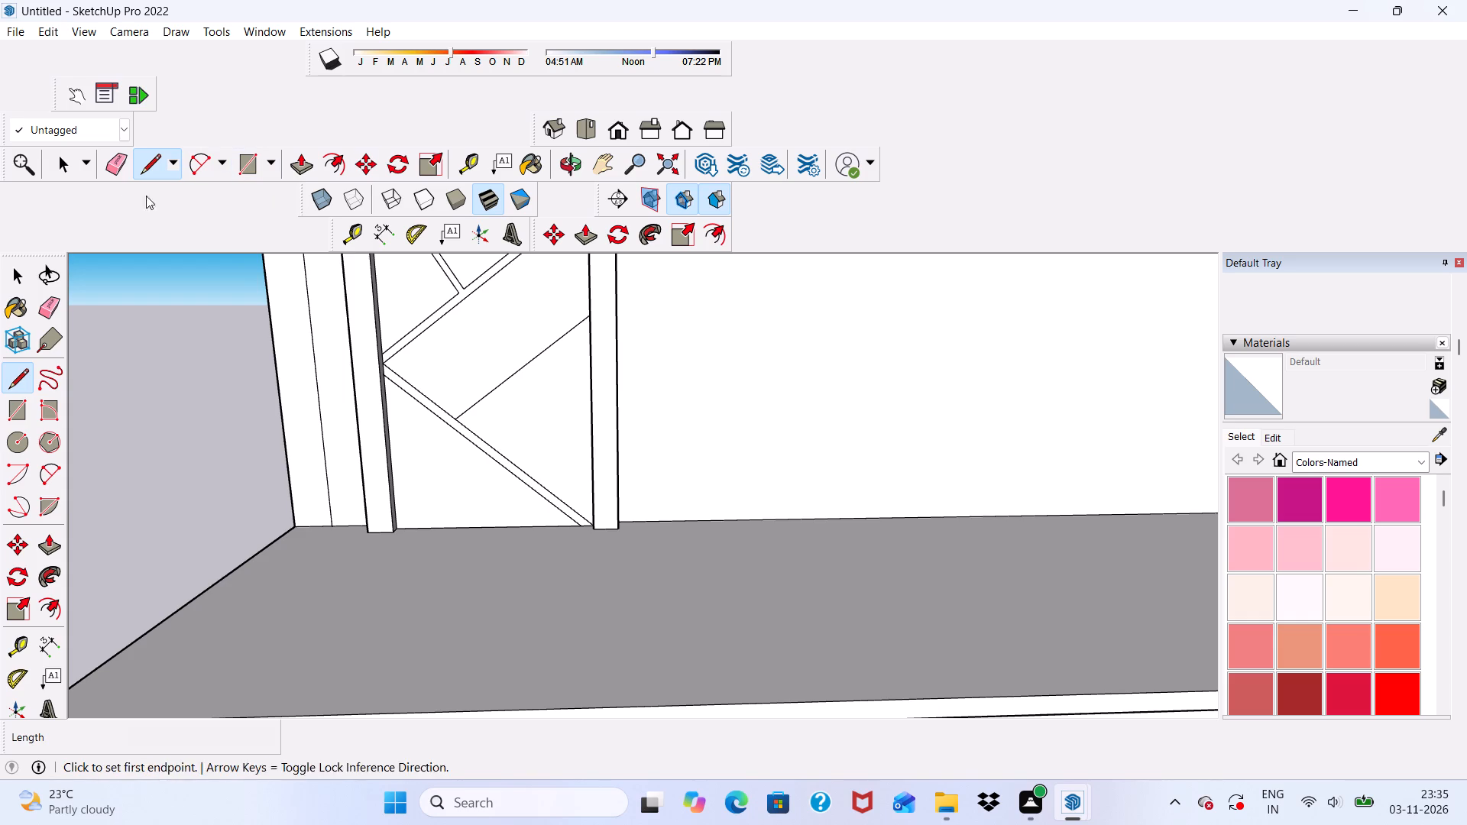
{"action": "left_click", "coordinate": [370, 163]}
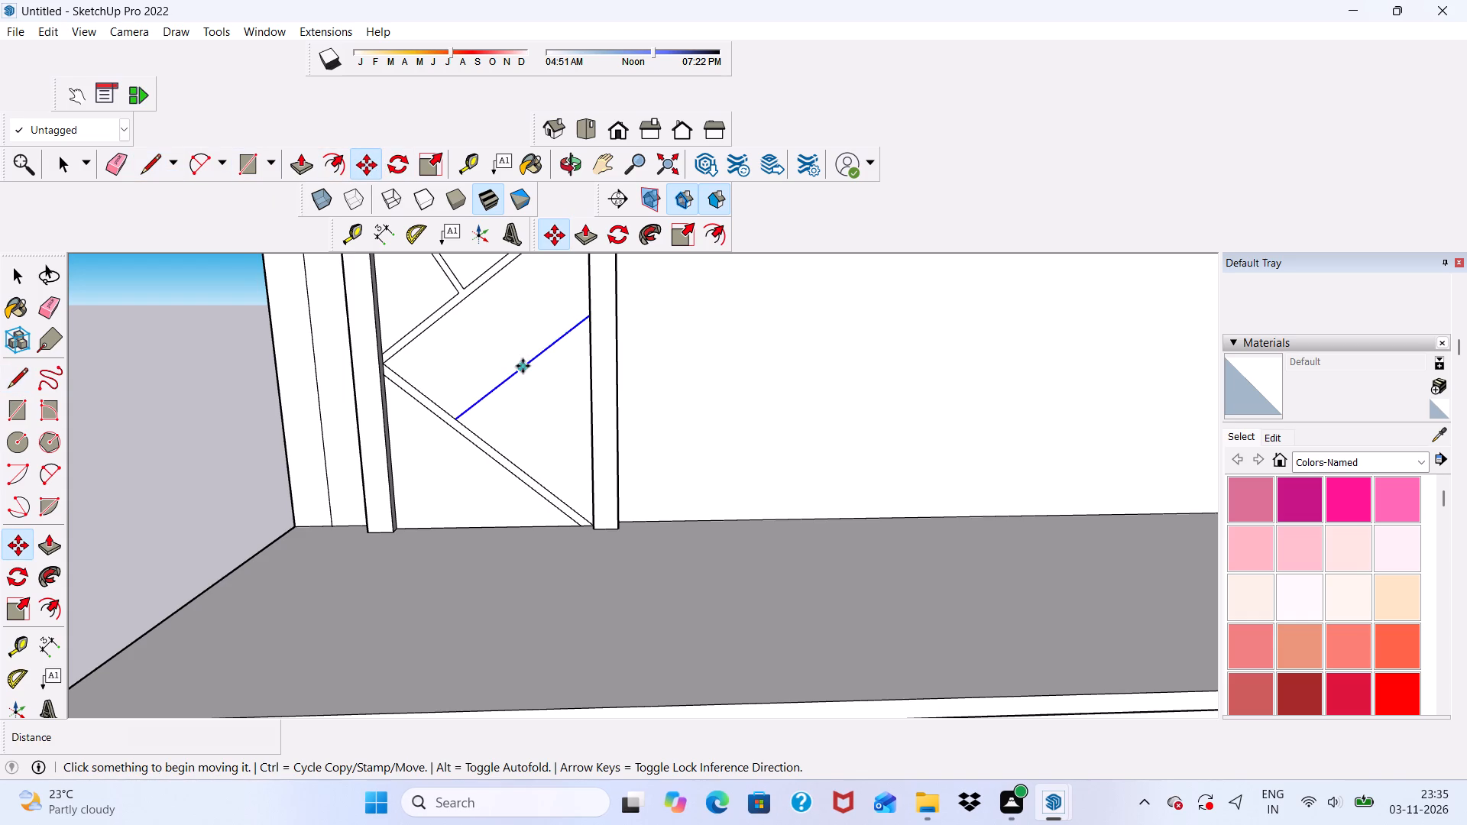
{"action": "left_click", "coordinate": [523, 366]}
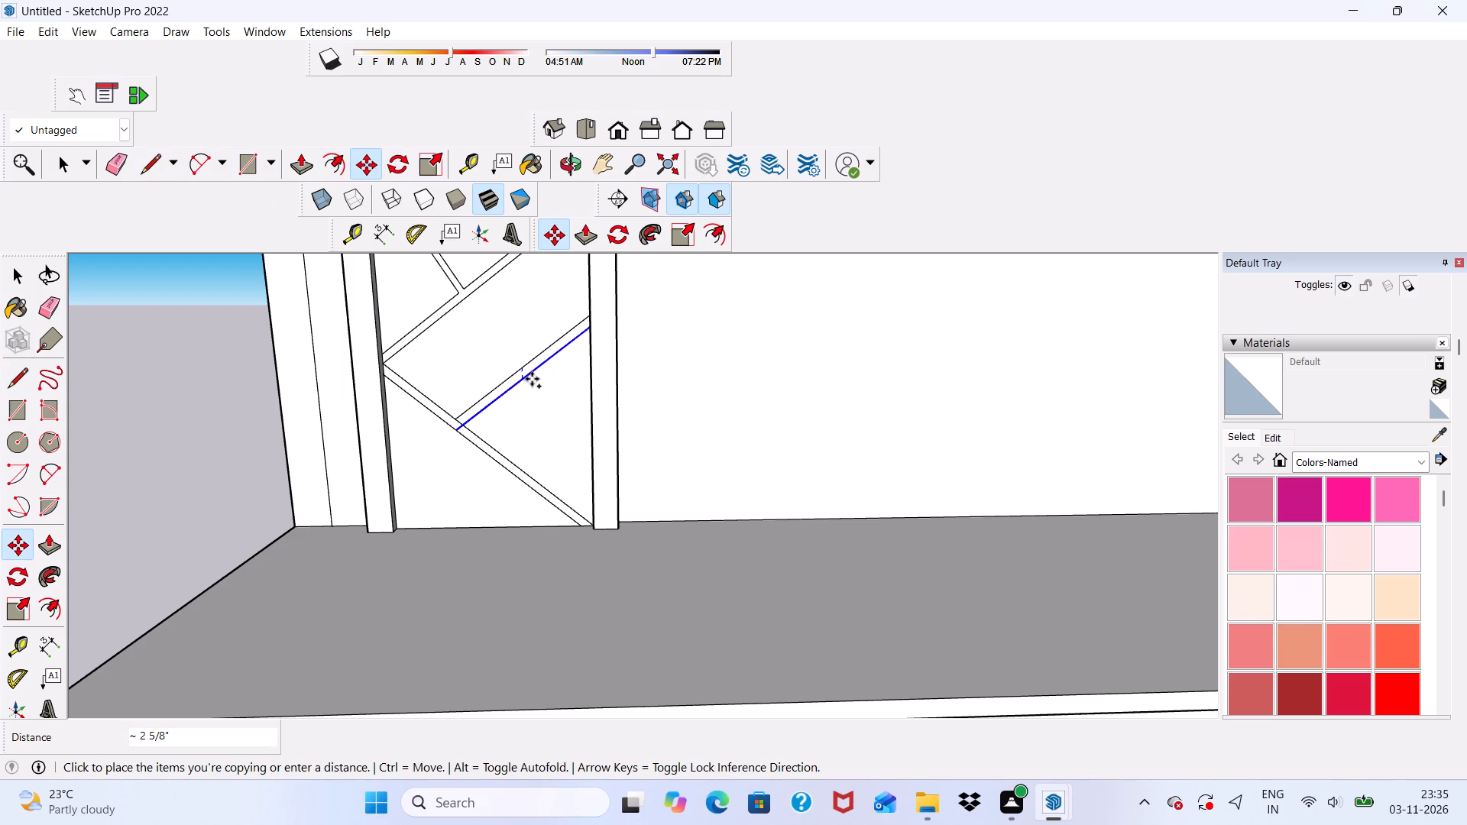
{"action": "scroll", "coordinate": [523, 370], "scroll_direction": "up", "scroll_amount": 8}
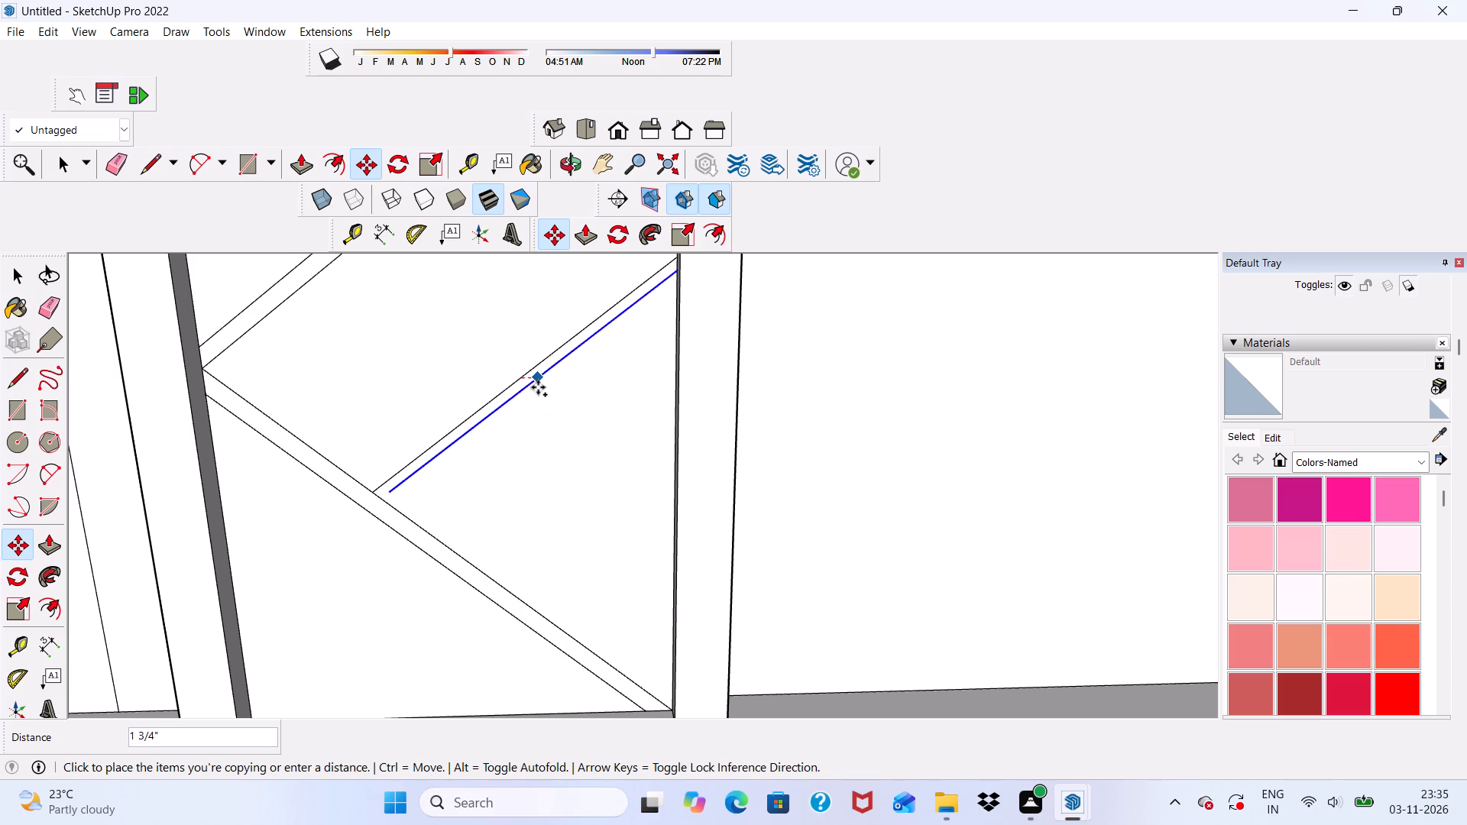
{"action": "scroll", "coordinate": [537, 388], "scroll_direction": "up", "scroll_amount": 4}
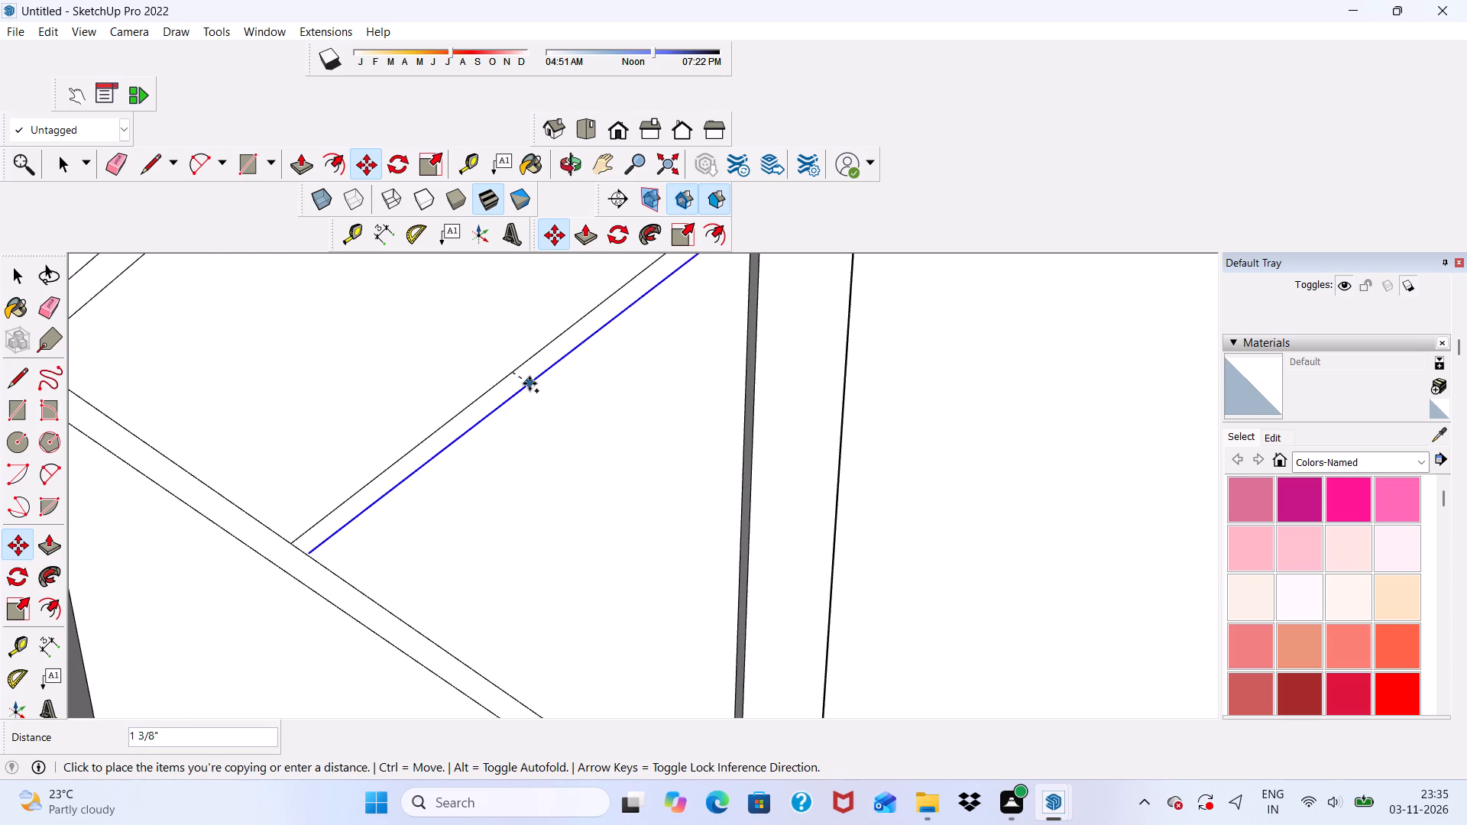
{"action": "scroll", "coordinate": [527, 383], "scroll_direction": "up", "scroll_amount": 3}
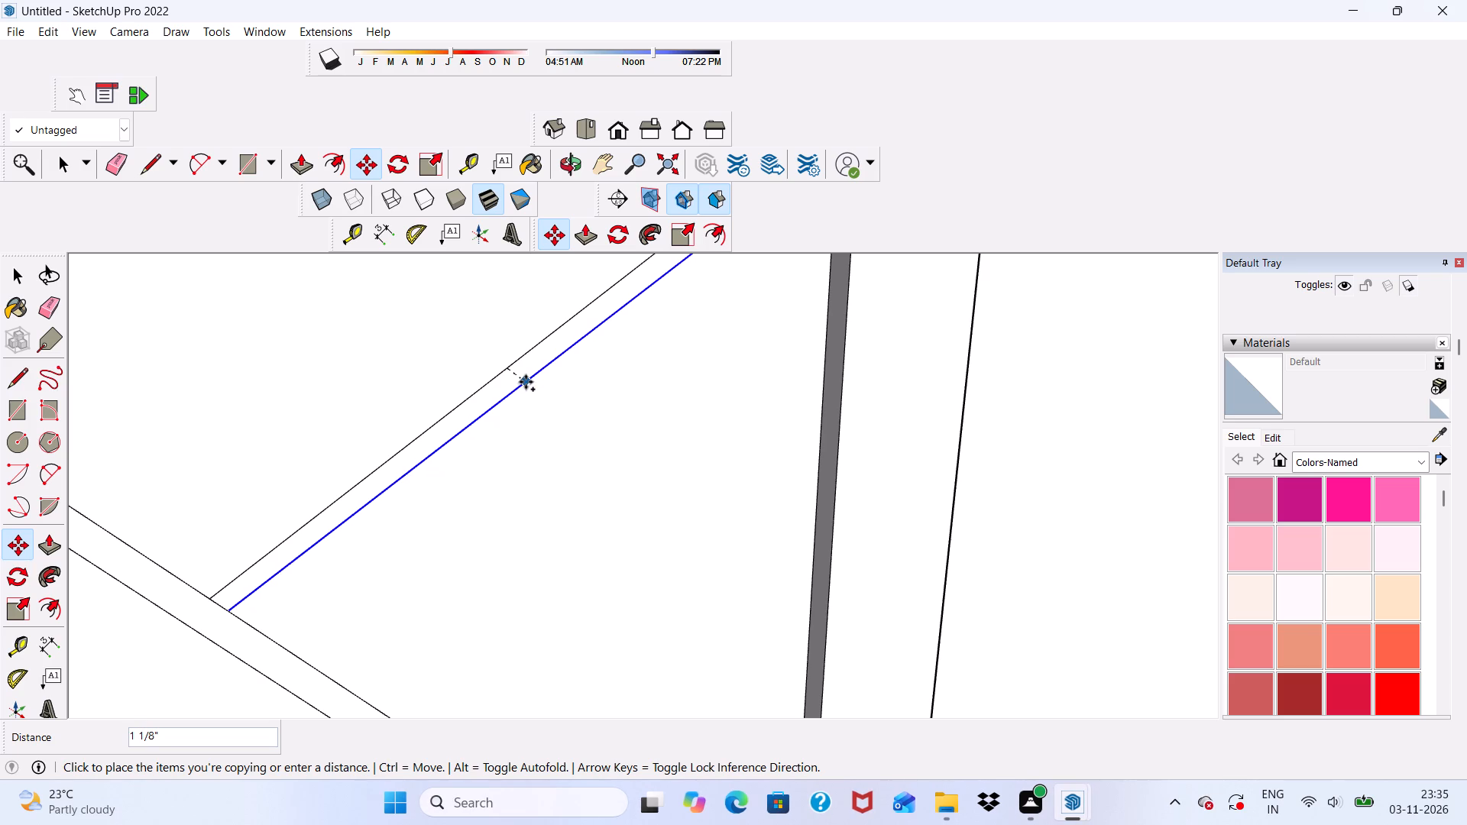
{"action": "left_click", "coordinate": [523, 380]}
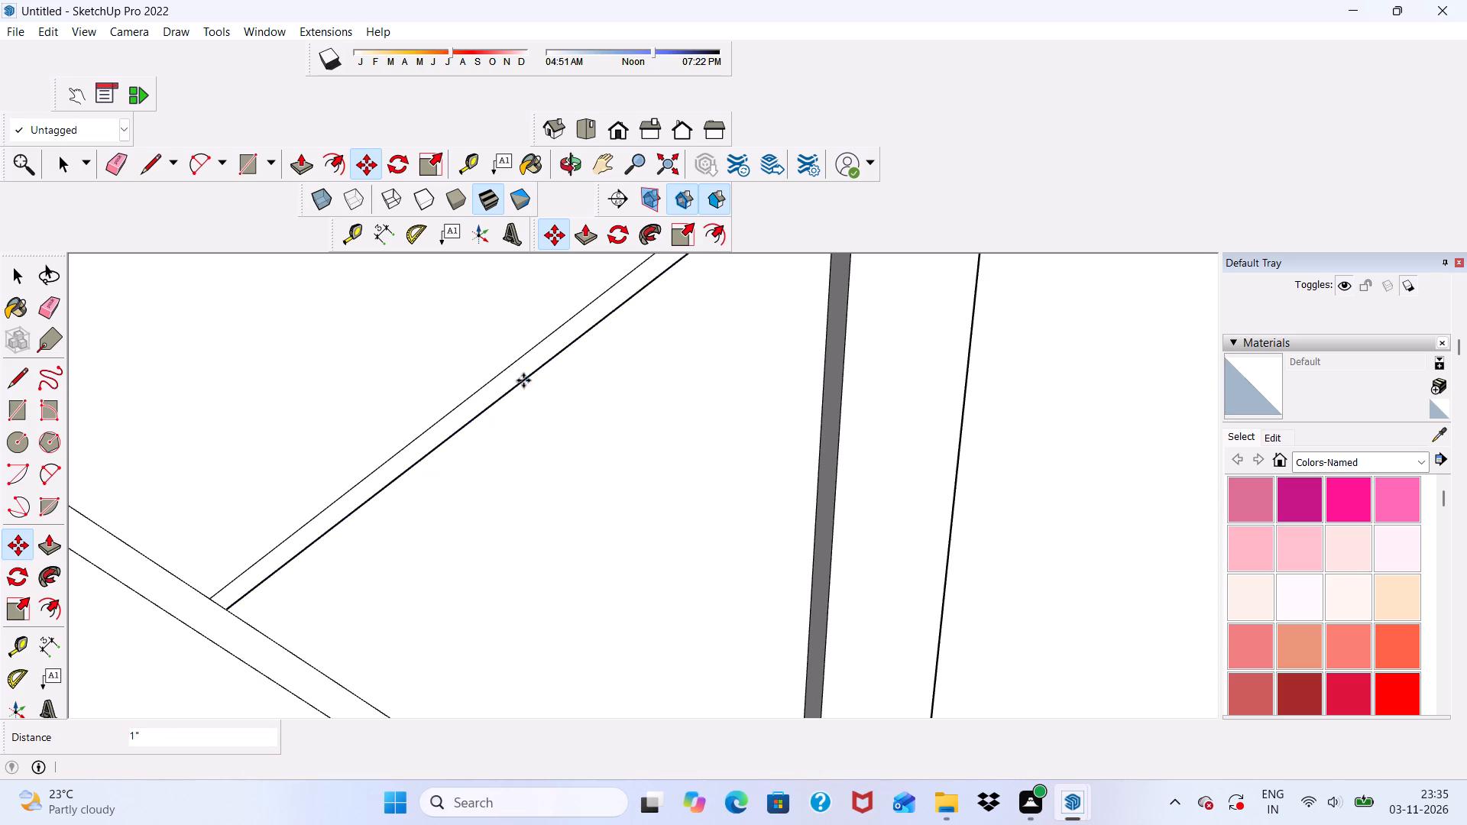
Examine the new door's fourth strip from several angles and compare it with the patterned door on the floor below.
{"action": "scroll", "coordinate": [519, 366], "scroll_direction": "down", "scroll_amount": 7}
{"action": "scroll", "coordinate": [502, 381], "scroll_direction": "up", "scroll_amount": 1}
{"action": "scroll", "coordinate": [494, 422], "scroll_direction": "down", "scroll_amount": 5}
{"action": "middle_click_drag", "start_coordinate": [529, 438], "coordinate": [573, 428]}
{"action": "scroll", "coordinate": [294, 433], "scroll_direction": "down", "scroll_amount": 5}
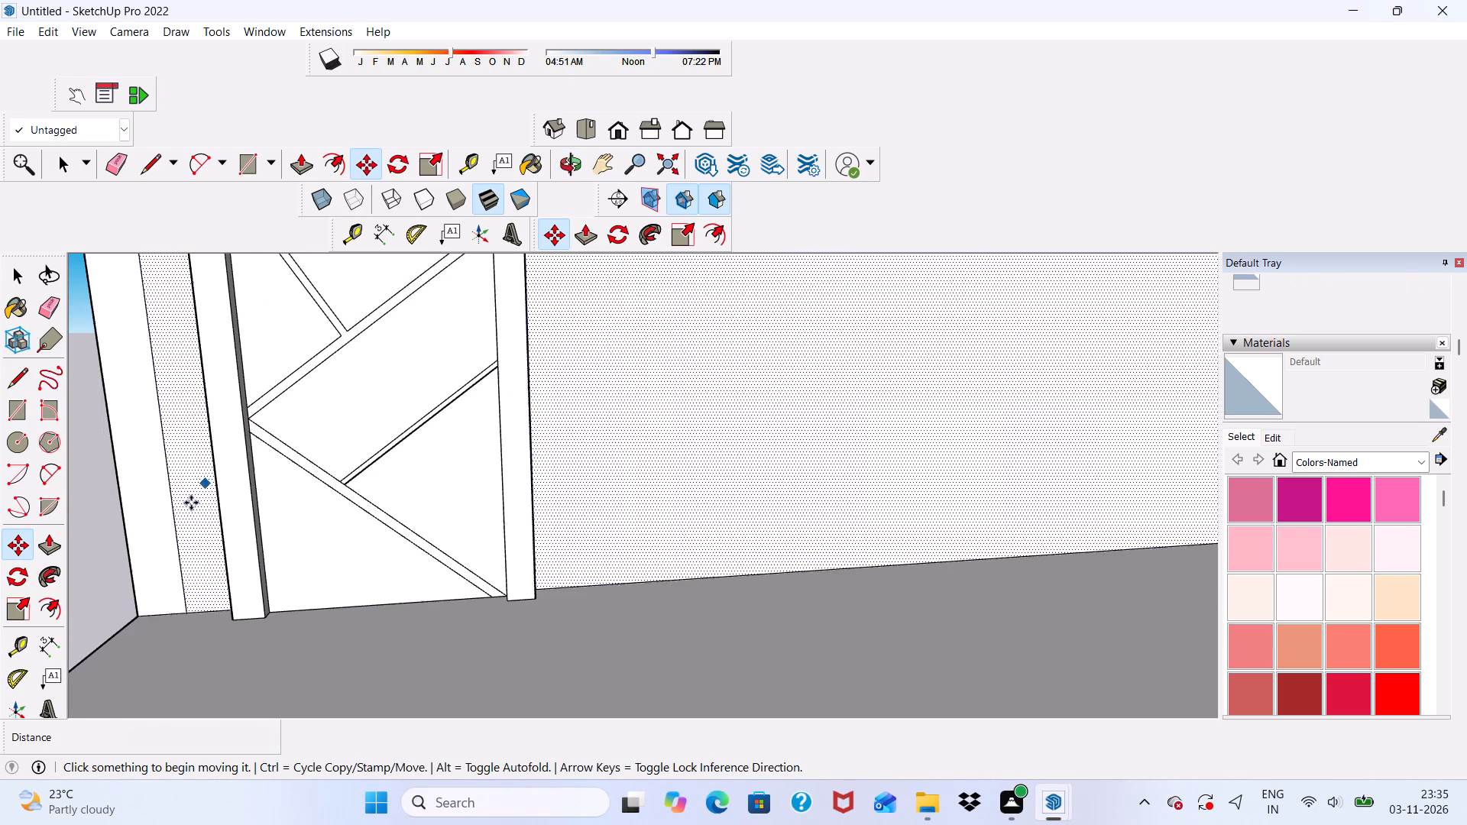
{"action": "scroll", "coordinate": [191, 503], "scroll_direction": "down", "scroll_amount": 1}
{"action": "scroll", "coordinate": [191, 509], "scroll_direction": "up", "scroll_amount": 1}
{"action": "key", "text": "space"}
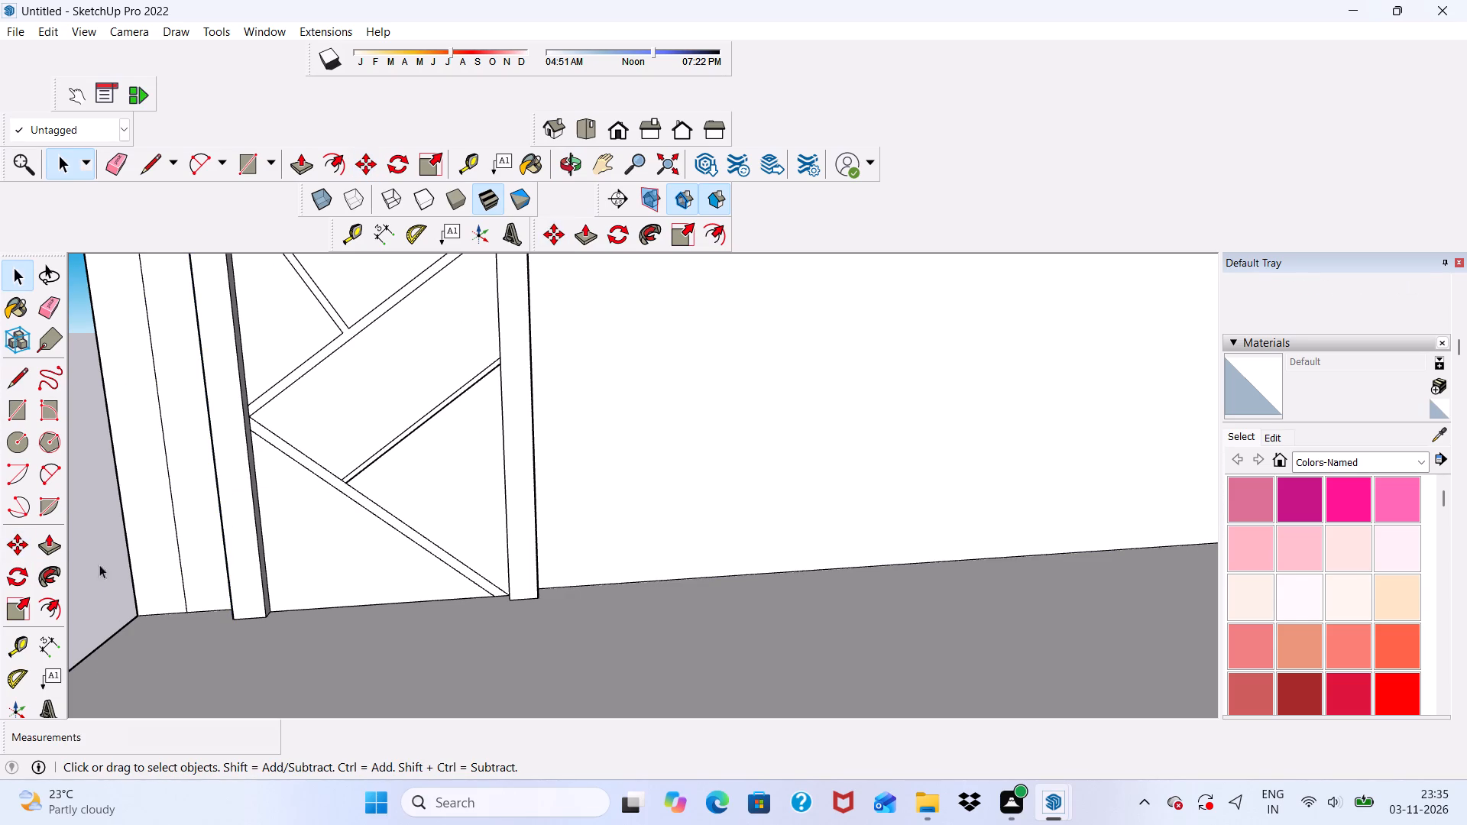
{"action": "left_click_drag", "start_coordinate": [67, 535], "coordinate": [98, 535]}
{"action": "scroll", "coordinate": [432, 513], "scroll_direction": "down", "scroll_amount": 10}
{"action": "middle_click_drag", "start_coordinate": [487, 568], "coordinate": [453, 492]}
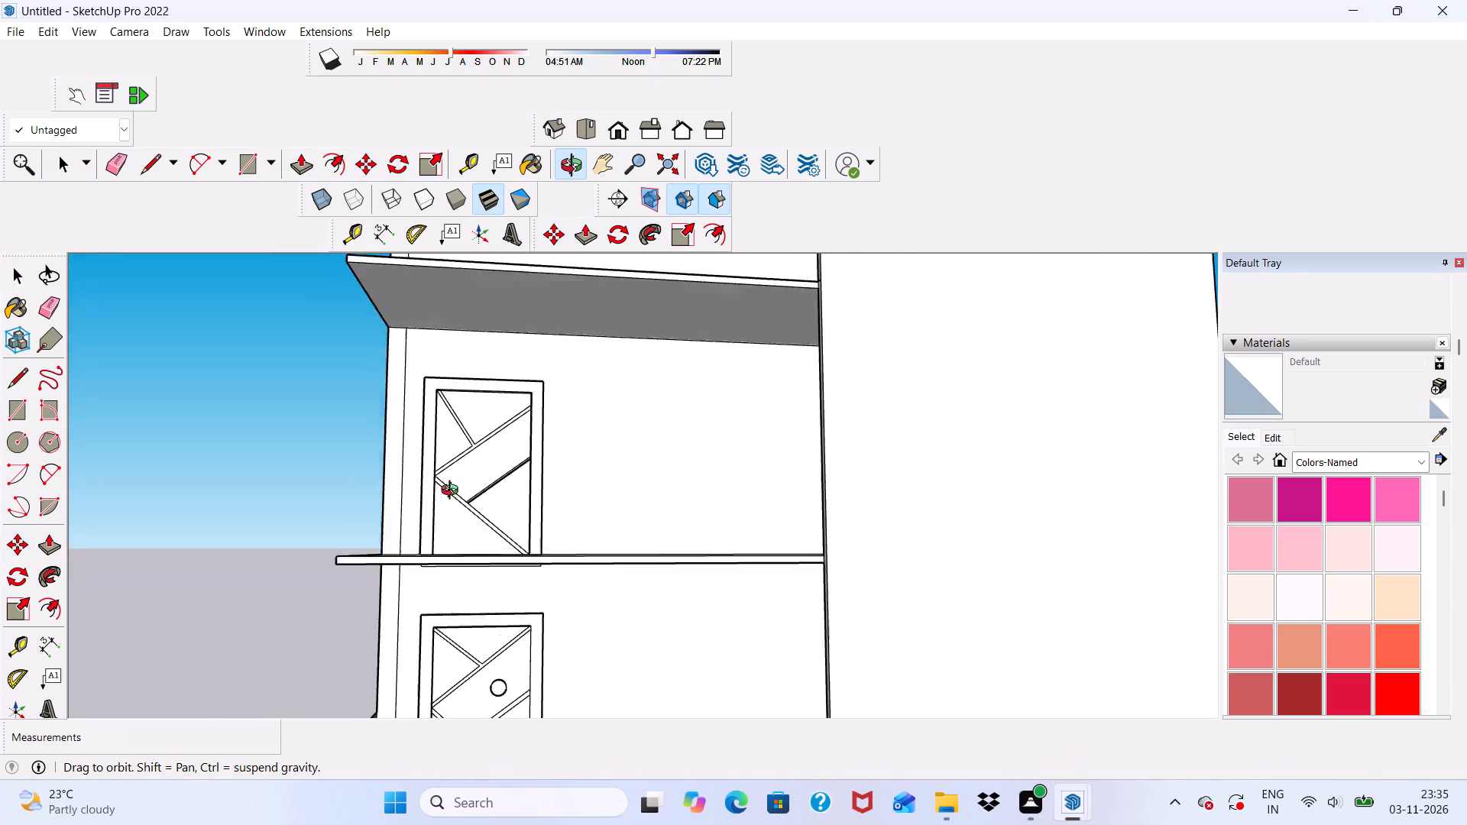
{"action": "middle_click_drag", "start_coordinate": [453, 492], "coordinate": [553, 535]}
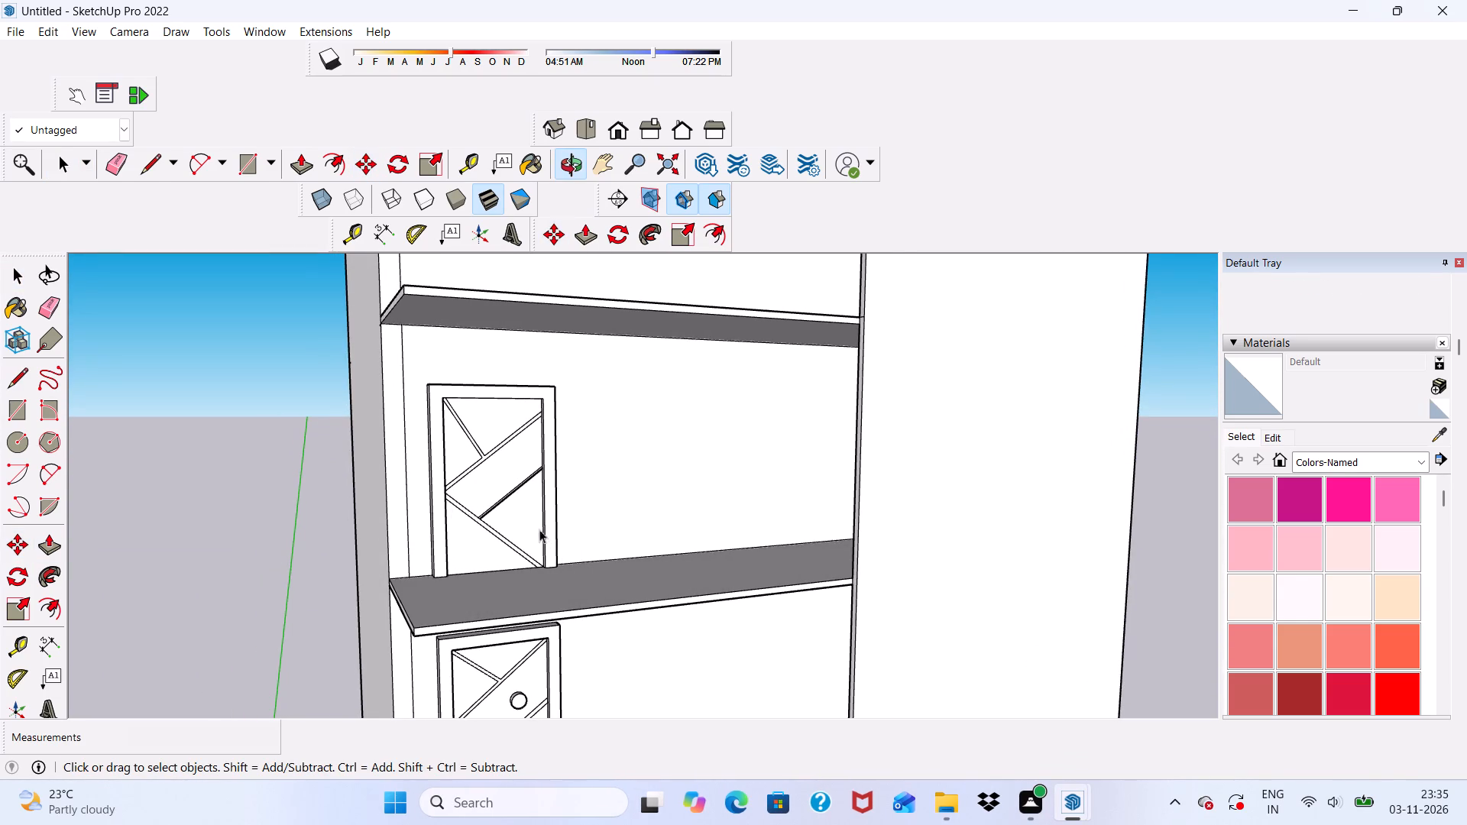
{"action": "scroll", "coordinate": [563, 523], "scroll_direction": "up", "scroll_amount": 5}
{"action": "scroll", "coordinate": [542, 539], "scroll_direction": "down", "scroll_amount": 6}
{"action": "middle_click_drag", "start_coordinate": [515, 501], "coordinate": [429, 494]}
{"action": "scroll", "coordinate": [442, 494], "scroll_direction": "up", "scroll_amount": 5}
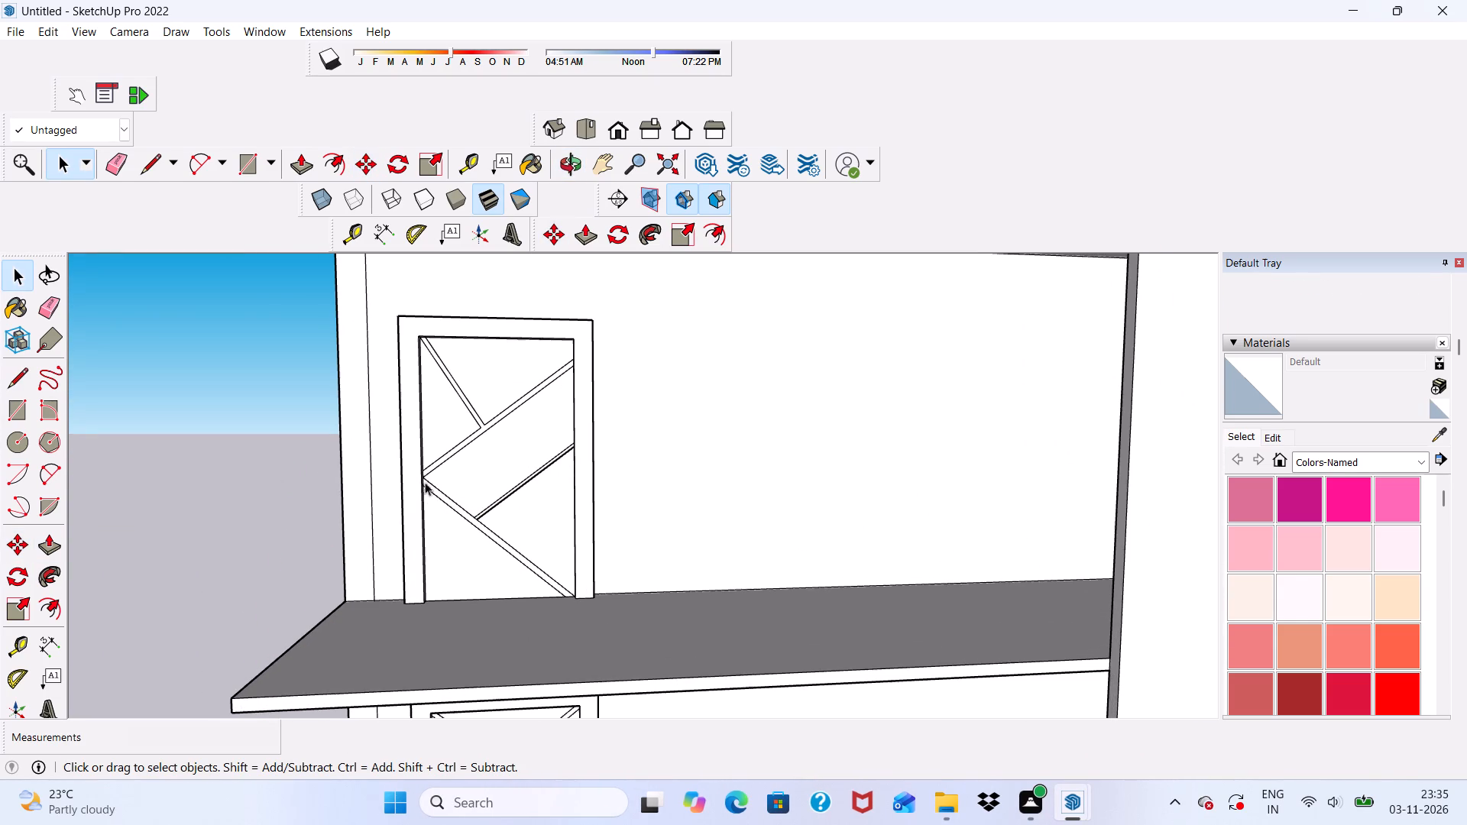
{"action": "scroll", "coordinate": [500, 526], "scroll_direction": "up", "scroll_amount": 16}
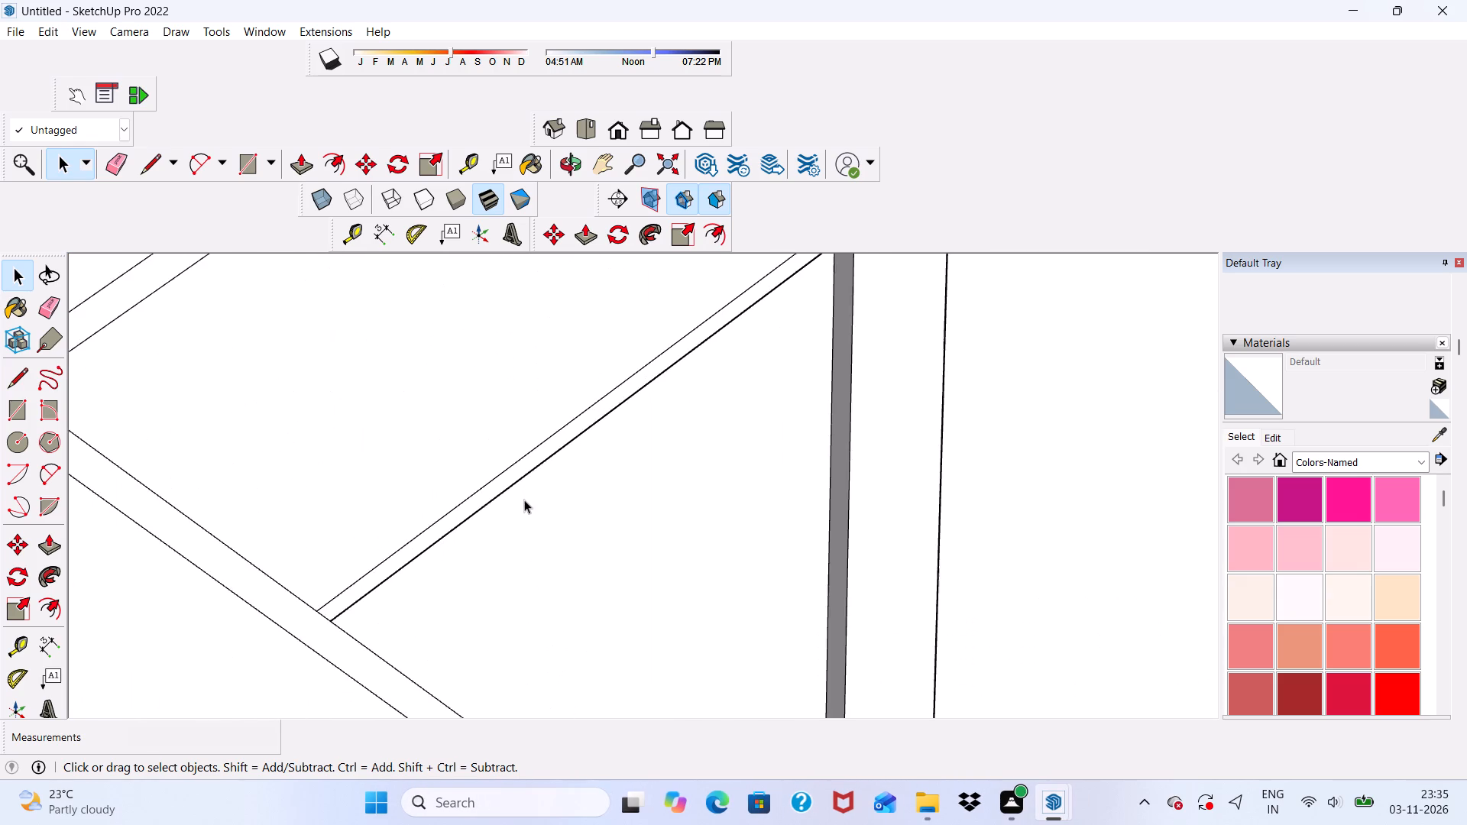
Select the door face beside the fourth strip's copied line and undo that line copy.
{"action": "scroll", "coordinate": [631, 385], "scroll_direction": "up", "scroll_amount": 5}
{"action": "scroll", "coordinate": [737, 354], "scroll_direction": "down", "scroll_amount": 8}
{"action": "scroll", "coordinate": [787, 341], "scroll_direction": "up", "scroll_amount": 14}
{"action": "left_click", "coordinate": [666, 364]}
{"action": "scroll", "coordinate": [667, 364], "scroll_direction": "down", "scroll_amount": 6}
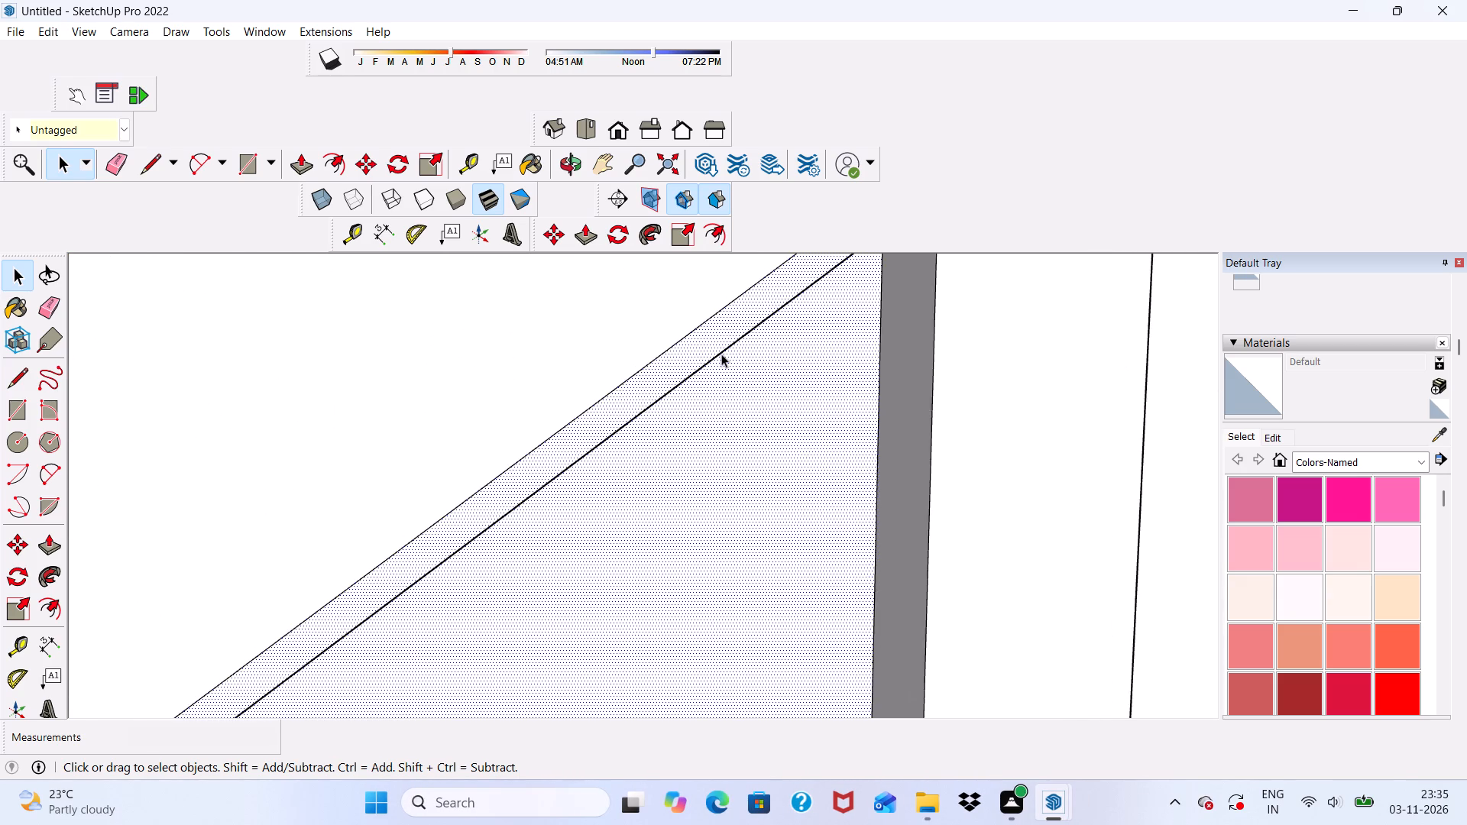
{"action": "scroll", "coordinate": [721, 354], "scroll_direction": "down", "scroll_amount": 4}
{"action": "scroll", "coordinate": [510, 426], "scroll_direction": "down", "scroll_amount": 5}
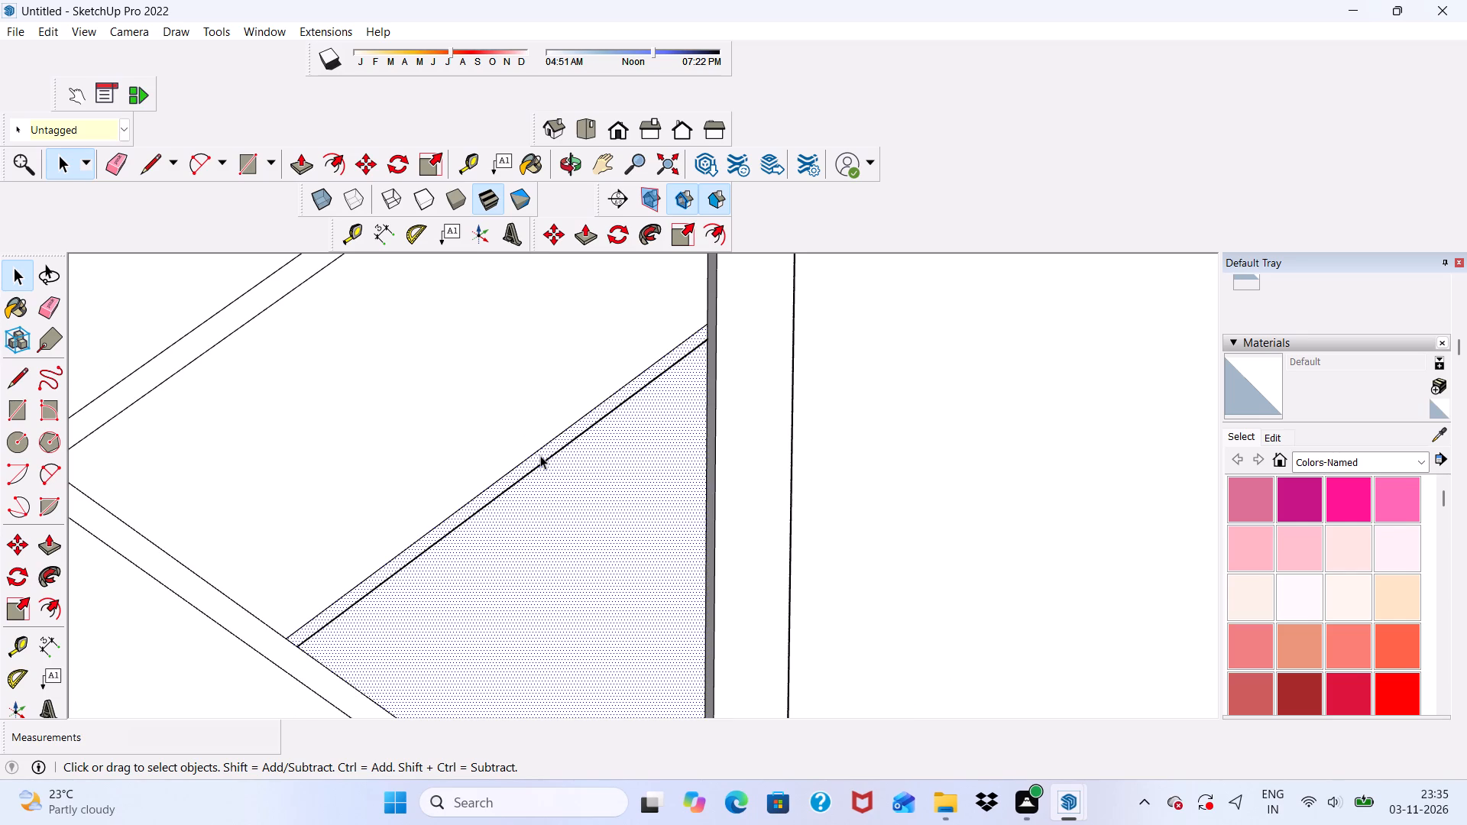
{"action": "key", "text": "ctrl+z"}
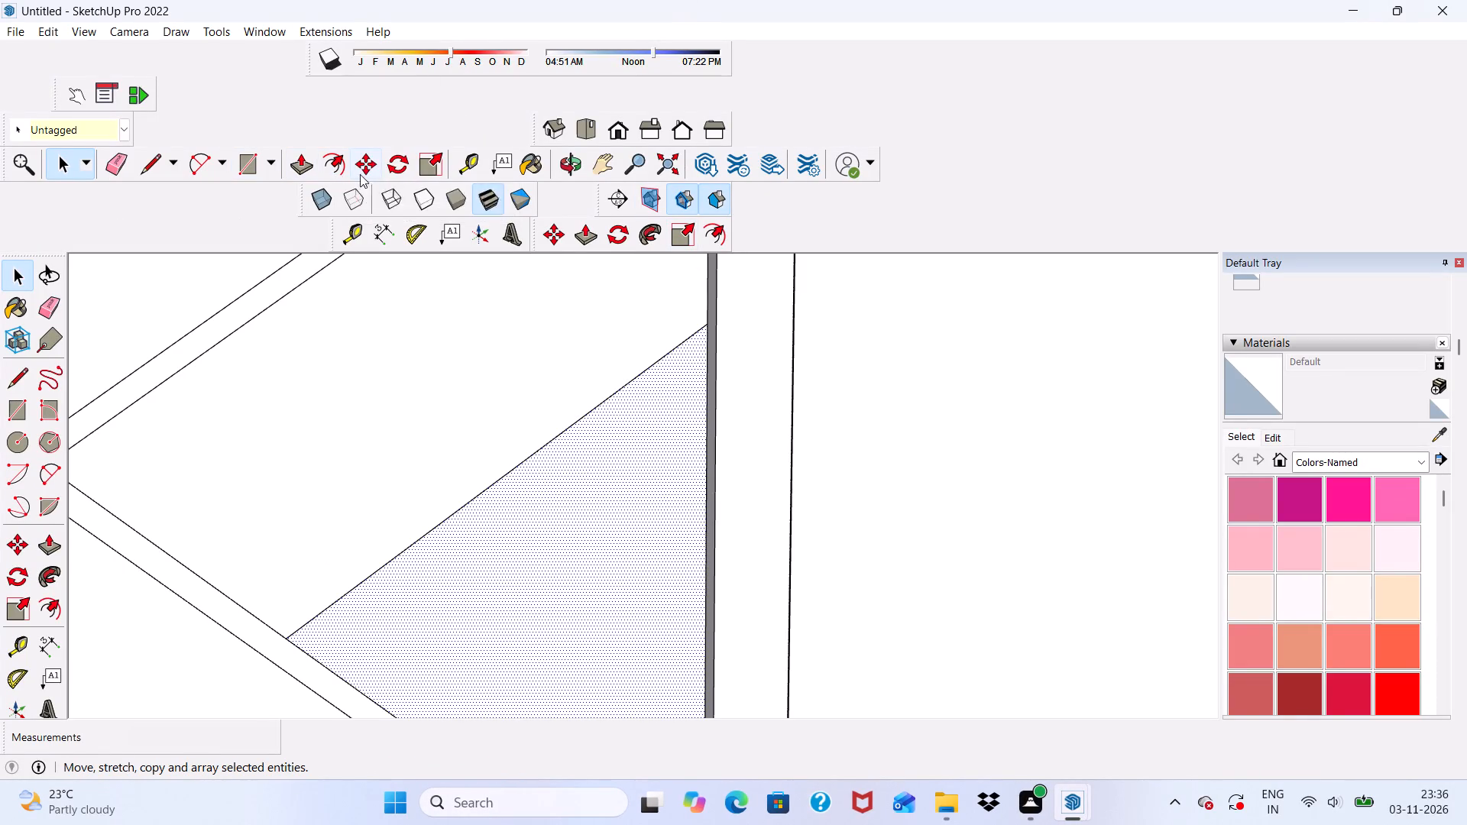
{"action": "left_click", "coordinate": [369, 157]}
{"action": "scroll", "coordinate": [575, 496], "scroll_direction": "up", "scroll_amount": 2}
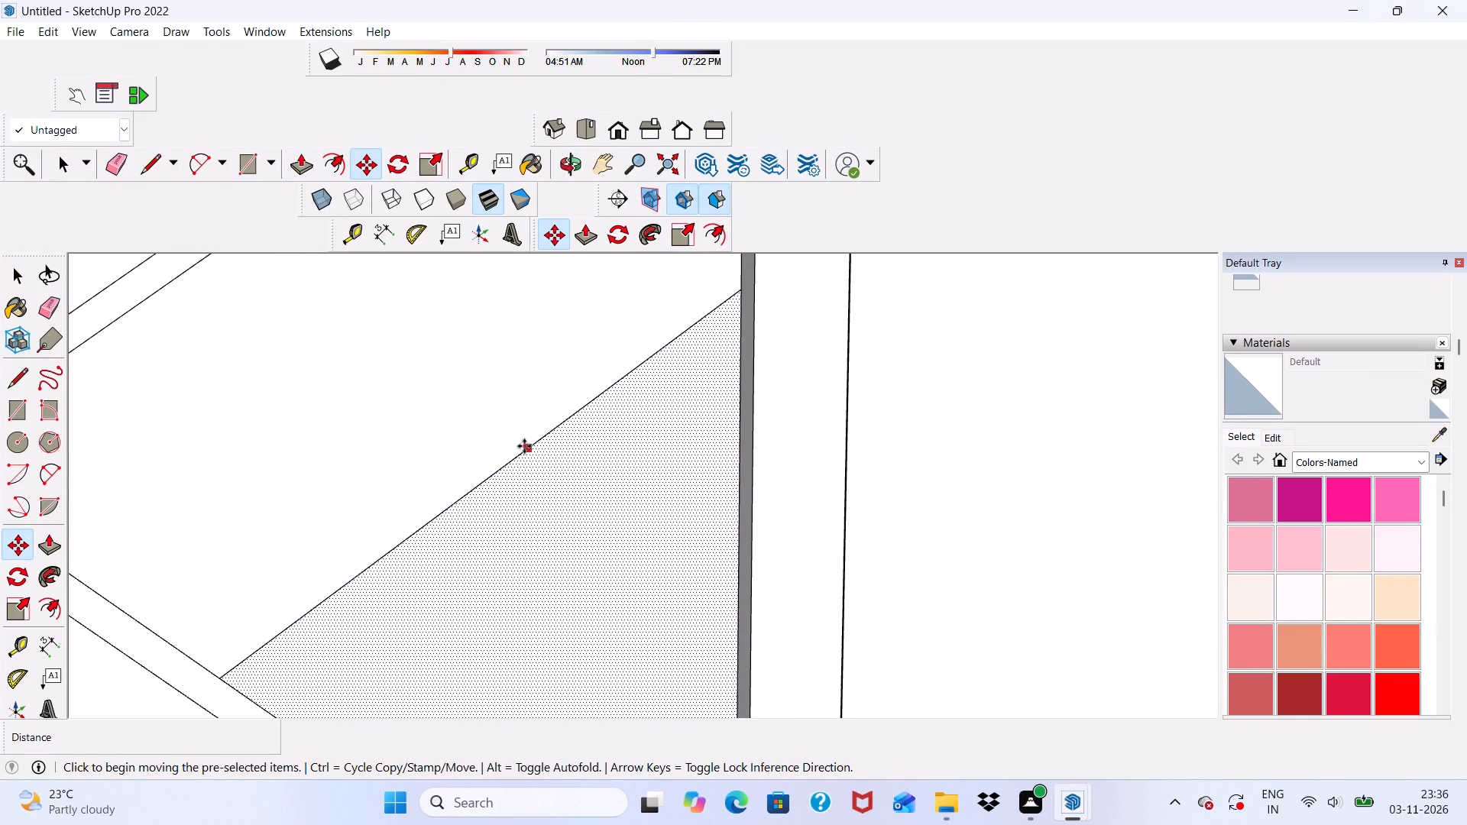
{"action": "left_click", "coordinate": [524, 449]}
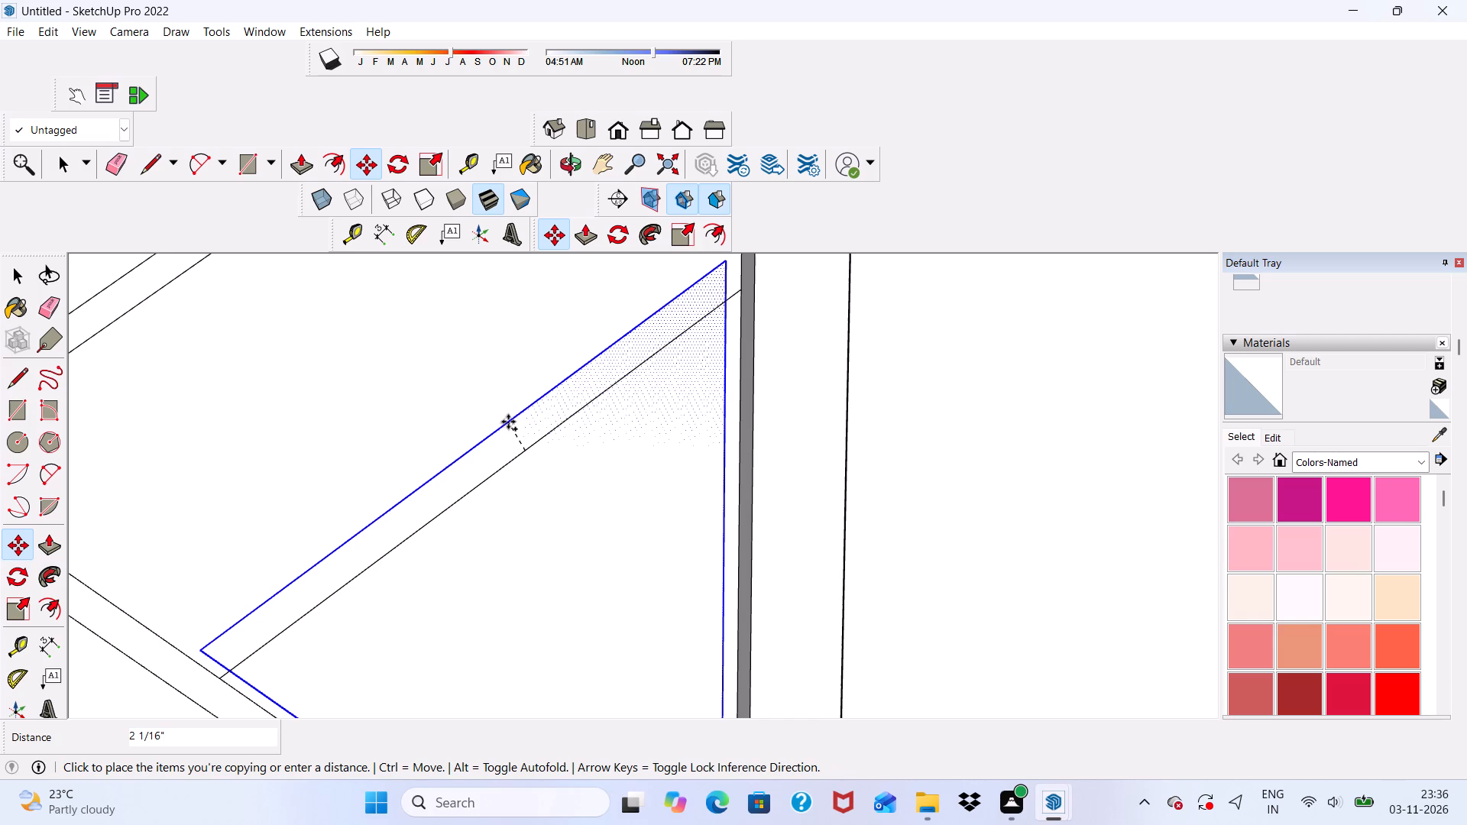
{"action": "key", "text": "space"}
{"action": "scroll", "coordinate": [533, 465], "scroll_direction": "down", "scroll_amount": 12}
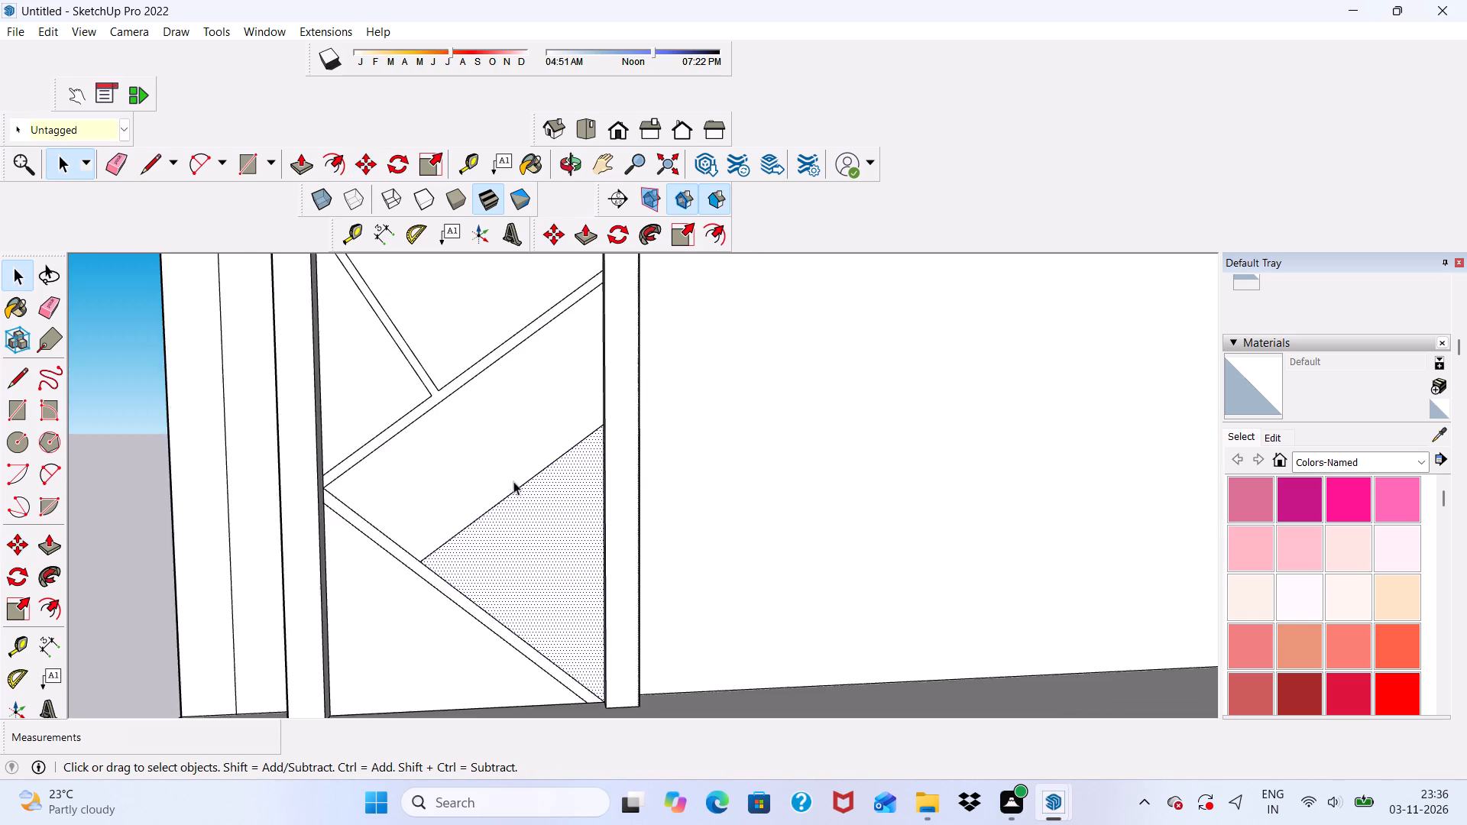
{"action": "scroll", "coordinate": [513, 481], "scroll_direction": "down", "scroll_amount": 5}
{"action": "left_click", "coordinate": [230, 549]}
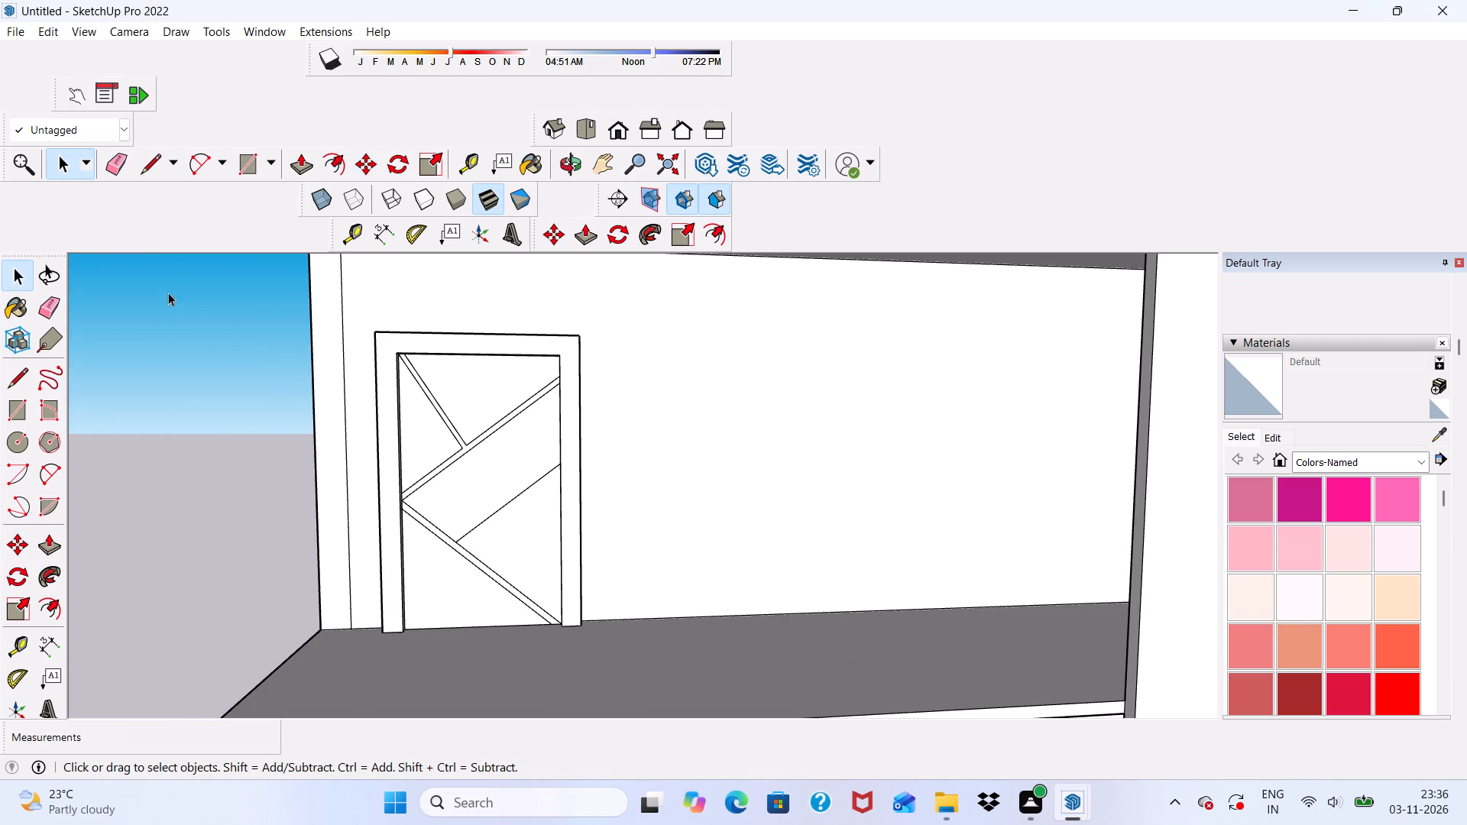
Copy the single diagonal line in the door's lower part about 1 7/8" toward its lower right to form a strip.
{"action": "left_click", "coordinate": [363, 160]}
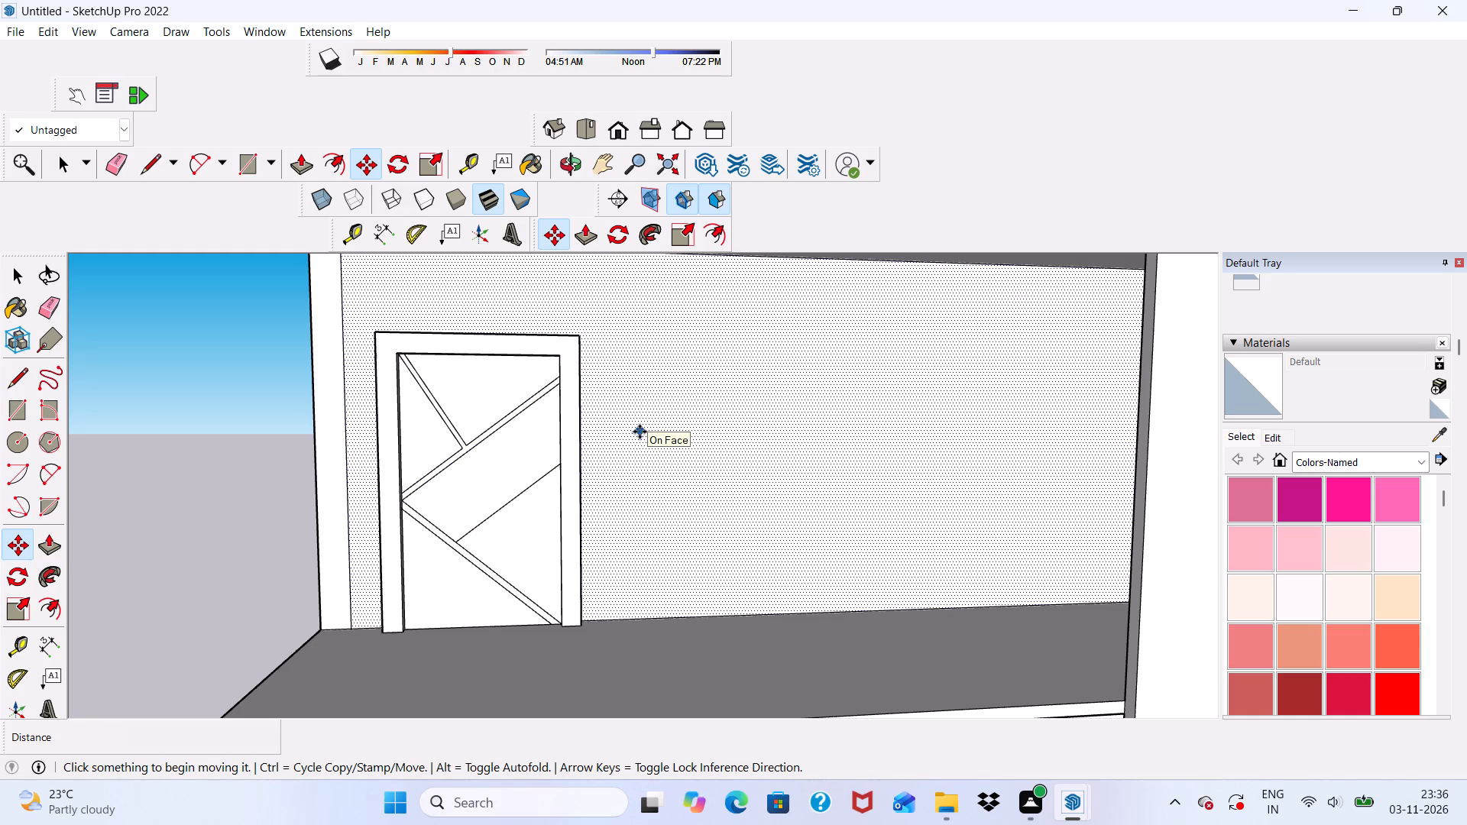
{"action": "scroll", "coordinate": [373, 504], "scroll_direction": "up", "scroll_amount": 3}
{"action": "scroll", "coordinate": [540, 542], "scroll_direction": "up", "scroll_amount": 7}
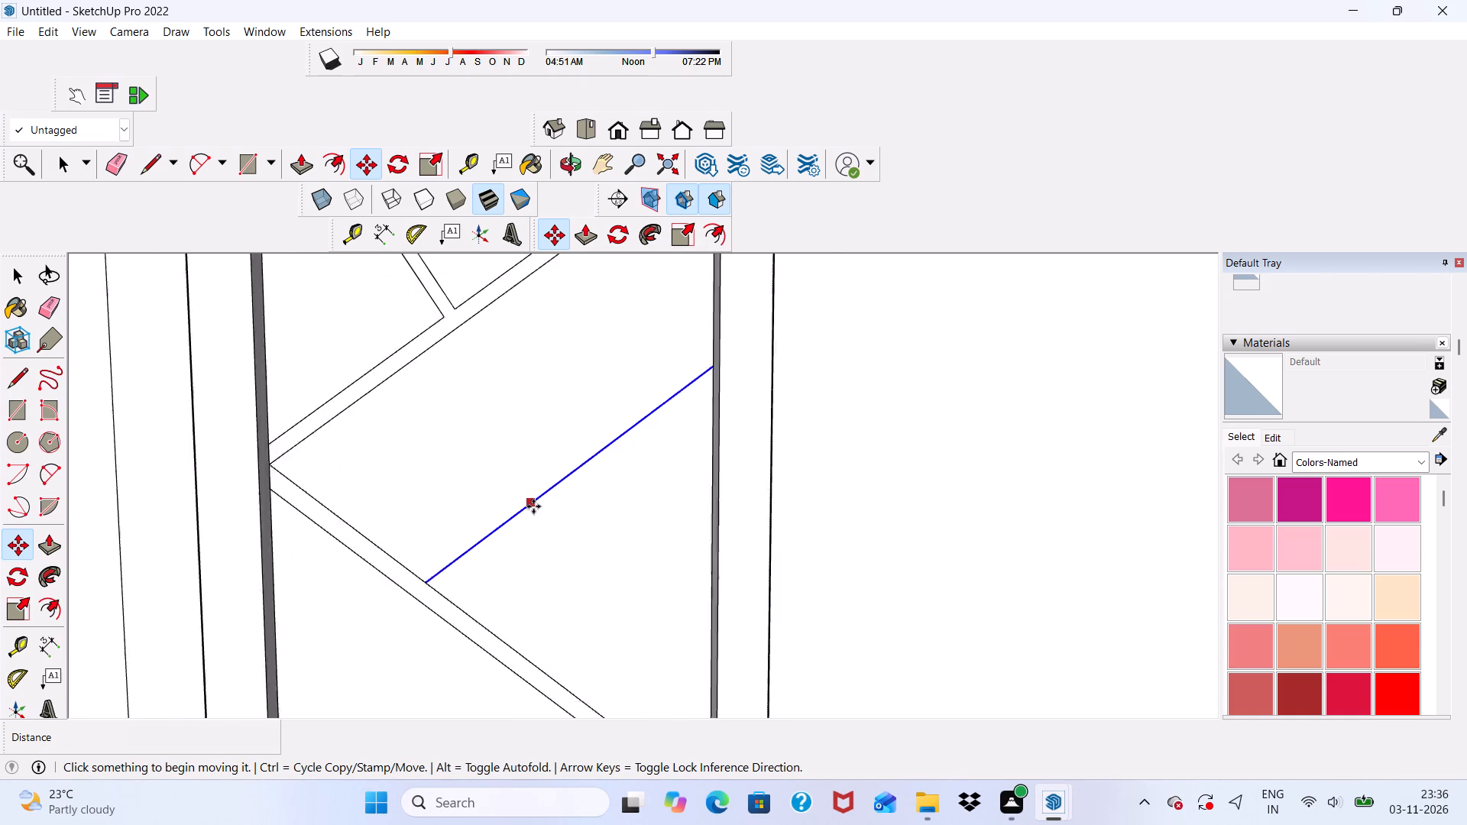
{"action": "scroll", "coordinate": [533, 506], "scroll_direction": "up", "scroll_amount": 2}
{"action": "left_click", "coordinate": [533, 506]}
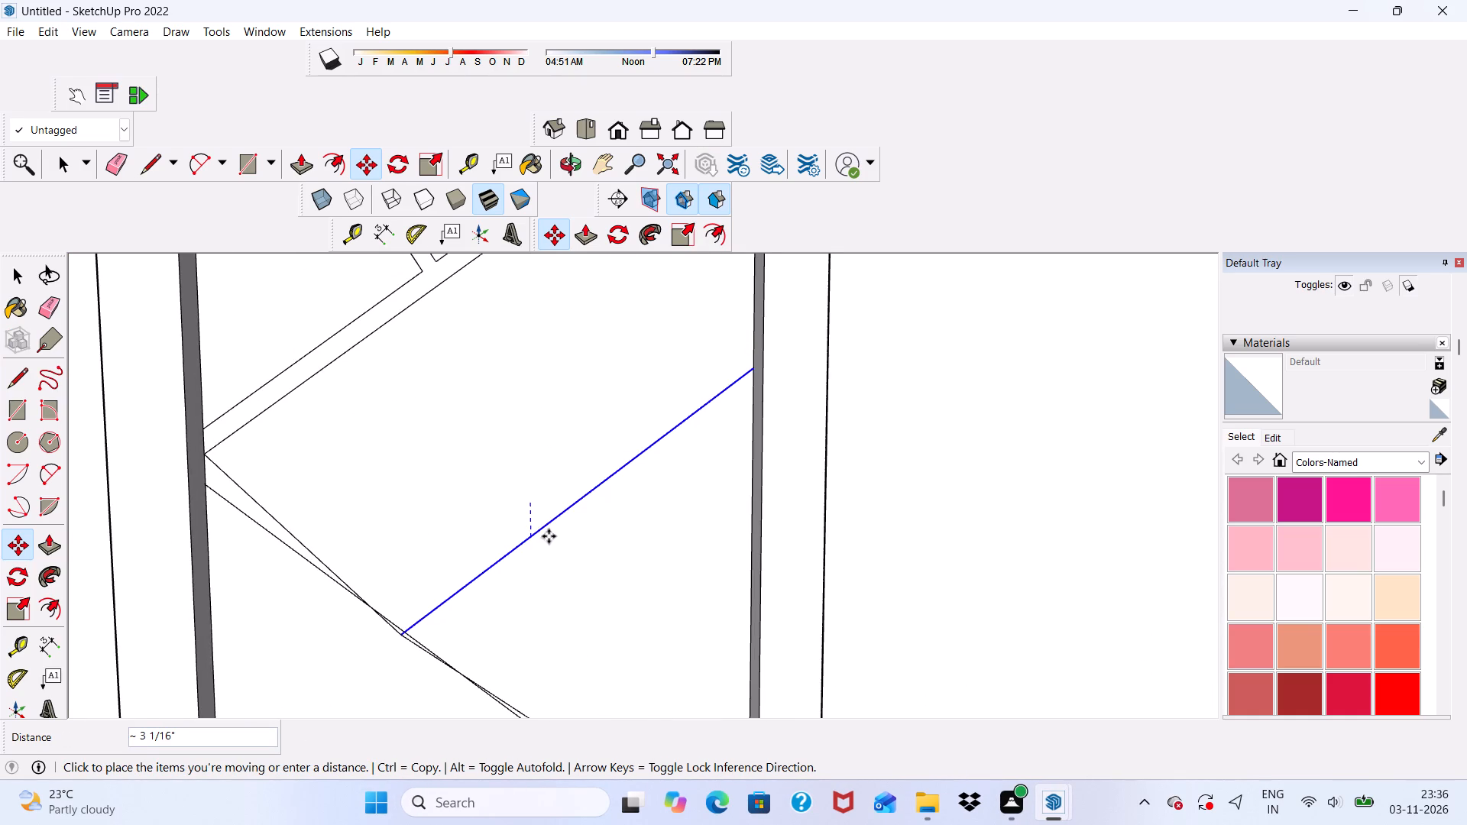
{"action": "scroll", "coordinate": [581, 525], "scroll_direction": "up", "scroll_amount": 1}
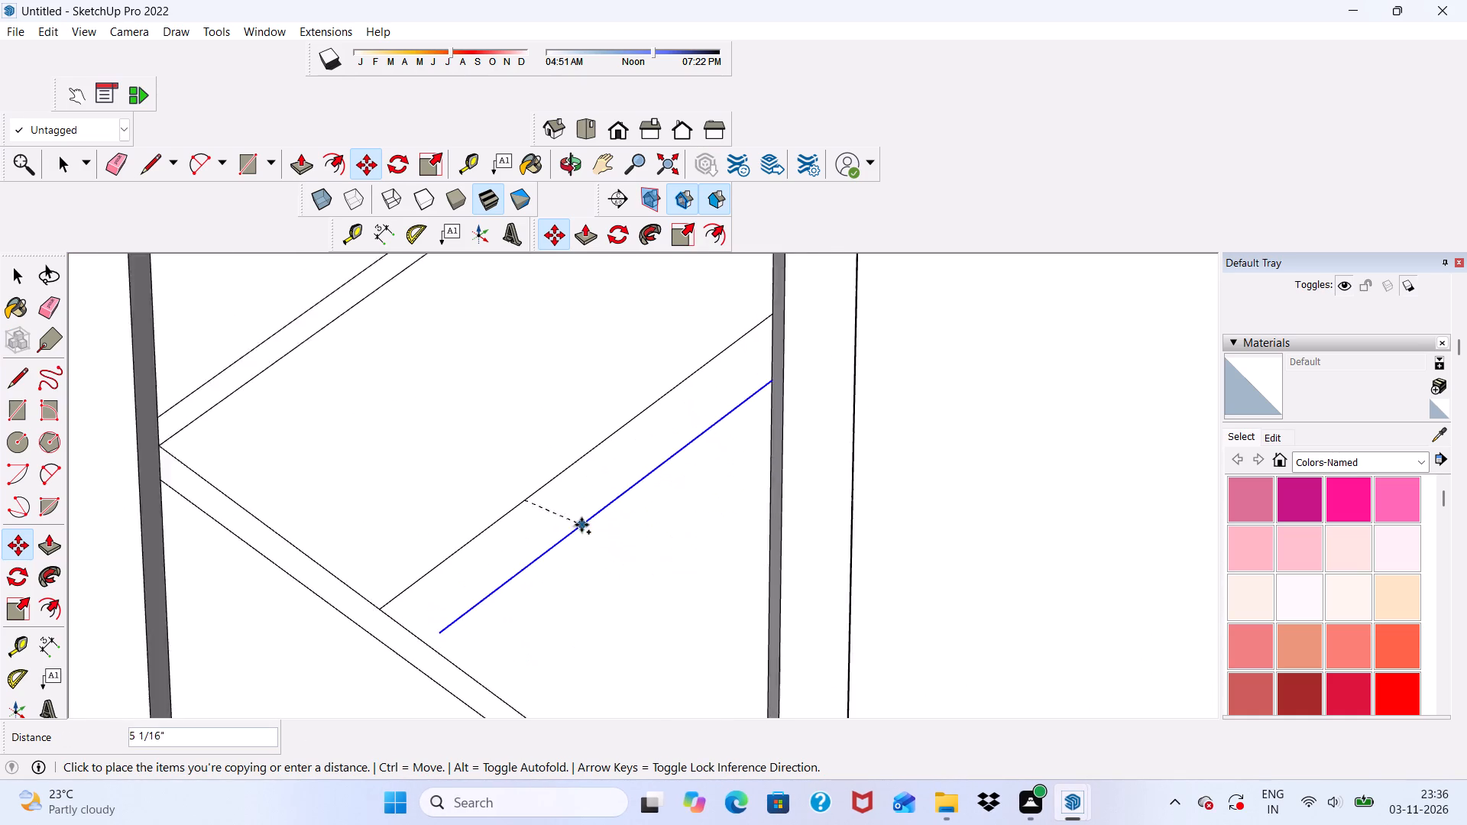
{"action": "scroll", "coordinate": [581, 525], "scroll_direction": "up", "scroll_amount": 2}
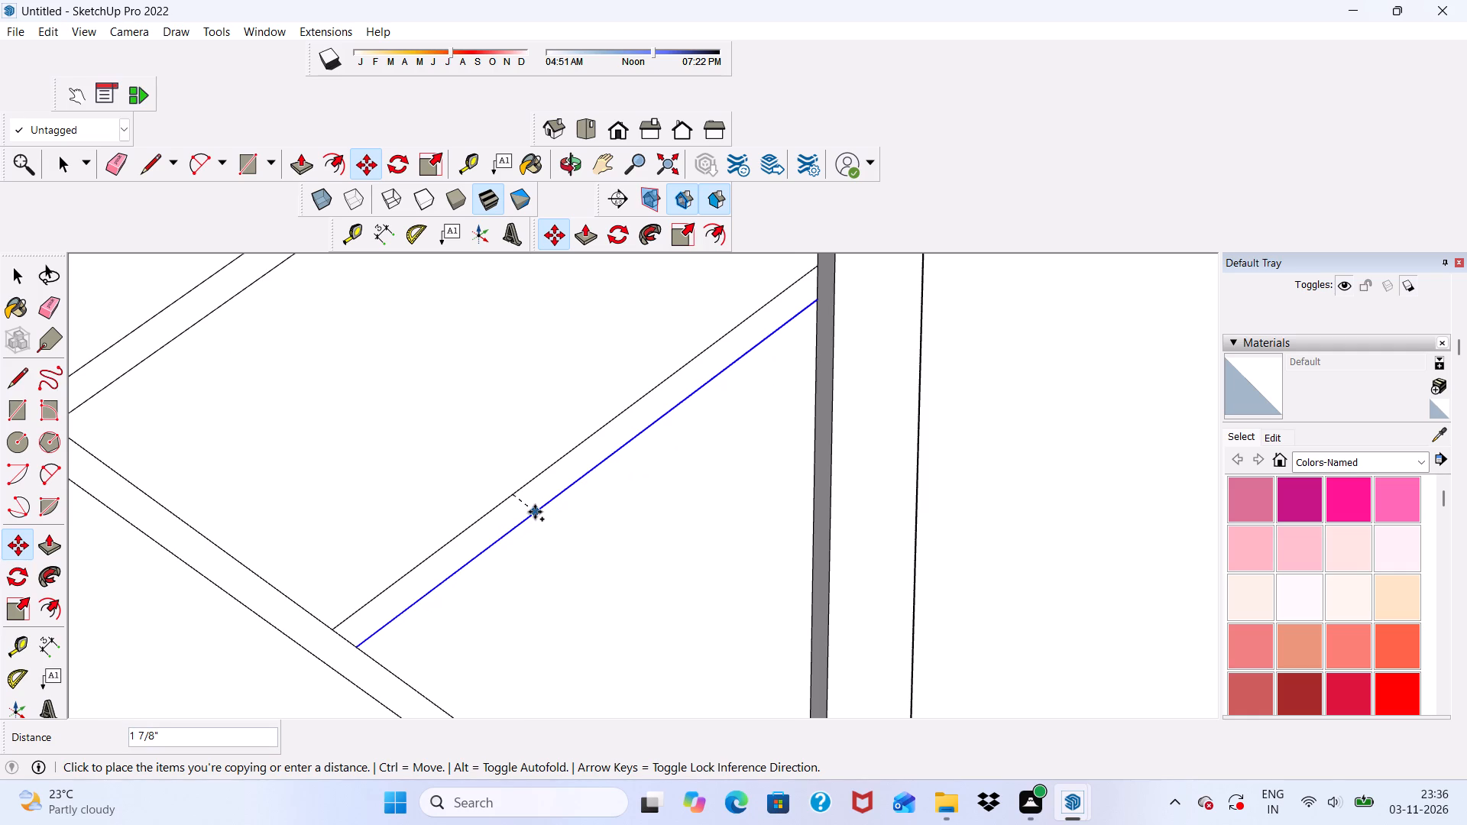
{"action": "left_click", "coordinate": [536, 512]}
Examine the strip formed by the copied diagonal line on the new door from several angles.
{"action": "scroll", "coordinate": [547, 510], "scroll_direction": "down", "scroll_amount": 6}
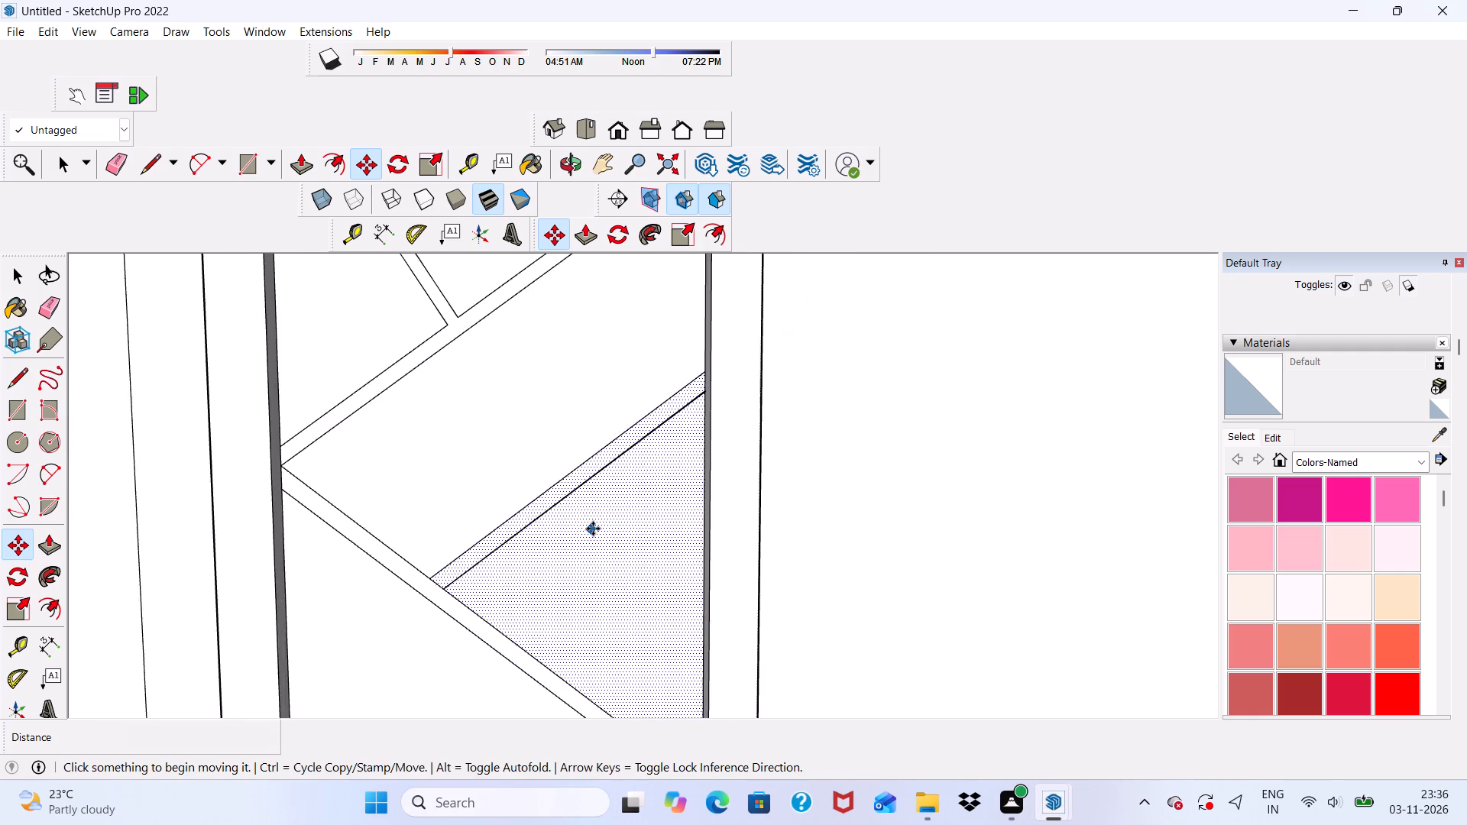
{"action": "scroll", "coordinate": [593, 522], "scroll_direction": "down", "scroll_amount": 5}
{"action": "middle_click_drag", "start_coordinate": [594, 555], "coordinate": [556, 609]}
{"action": "scroll", "coordinate": [166, 566], "scroll_direction": "up", "scroll_amount": 3}
{"action": "left_click", "coordinate": [145, 542]}
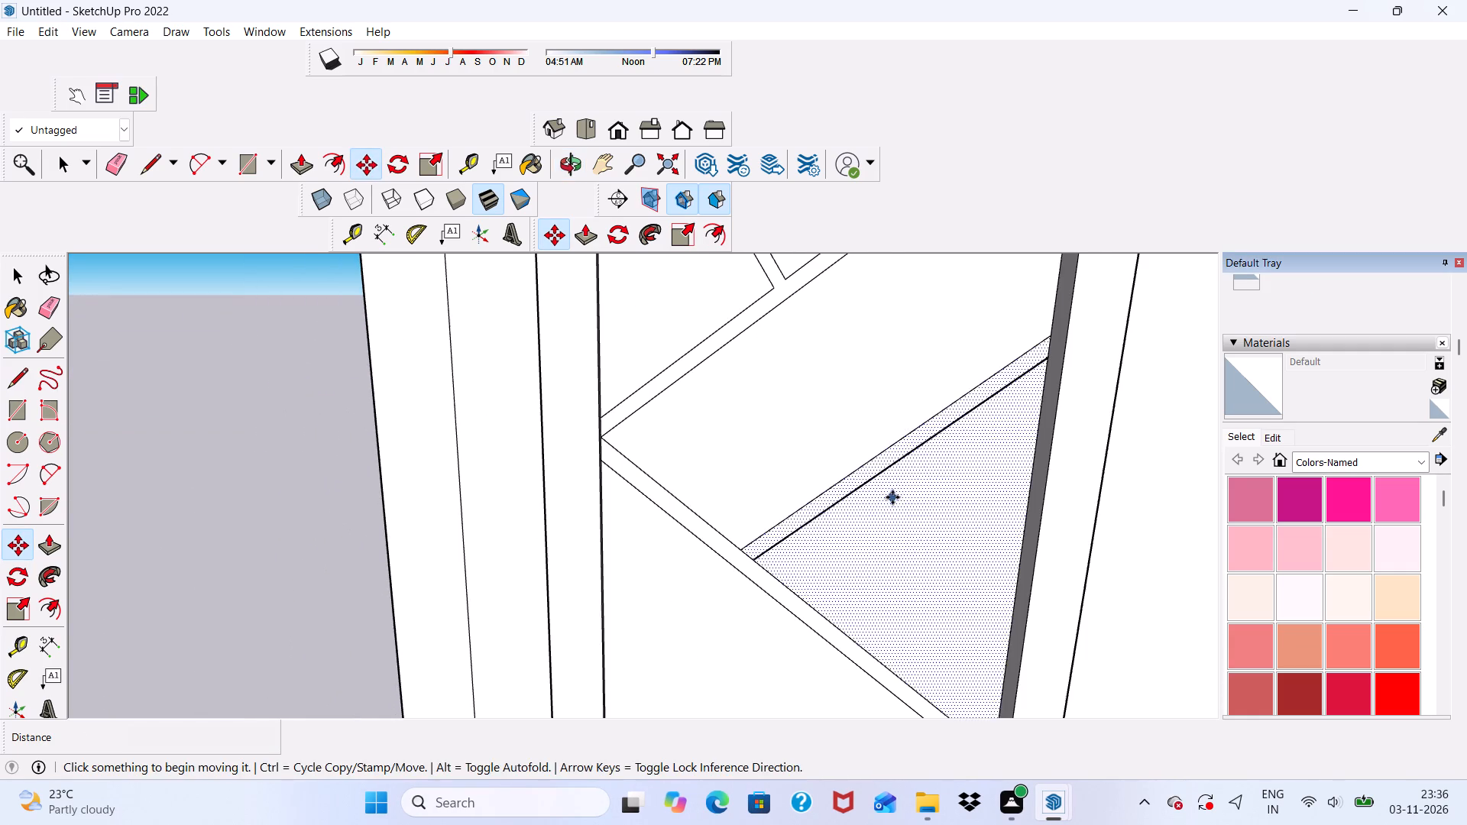
{"action": "middle_click_drag", "start_coordinate": [892, 497], "coordinate": [487, 542]}
{"action": "middle_click_drag", "start_coordinate": [1098, 531], "coordinate": [1149, 523]}
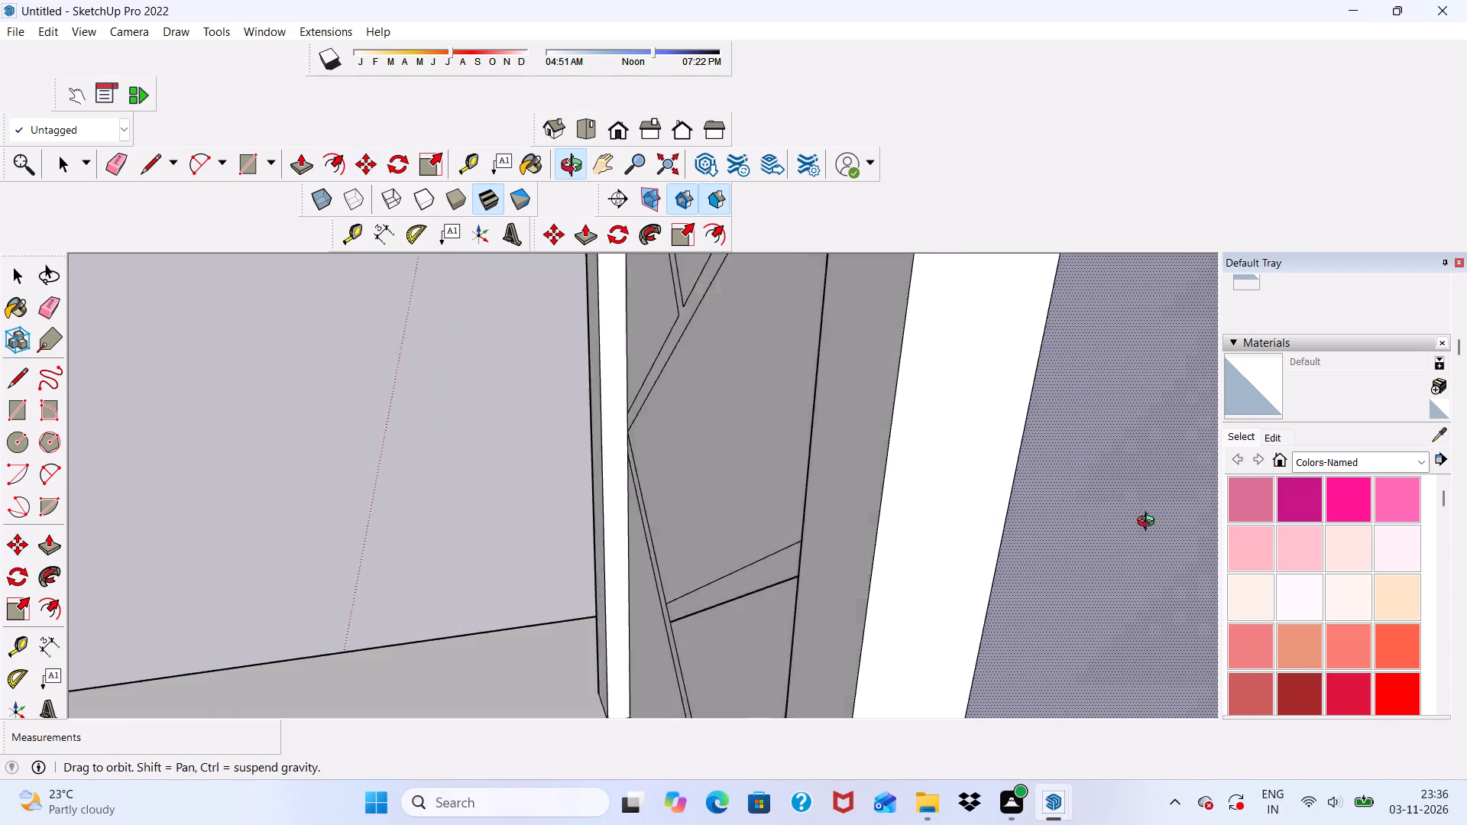
{"action": "middle_click_drag", "start_coordinate": [1149, 523], "coordinate": [1382, 489]}
{"action": "left_click", "coordinate": [615, 531]}
{"action": "key", "text": "space"}
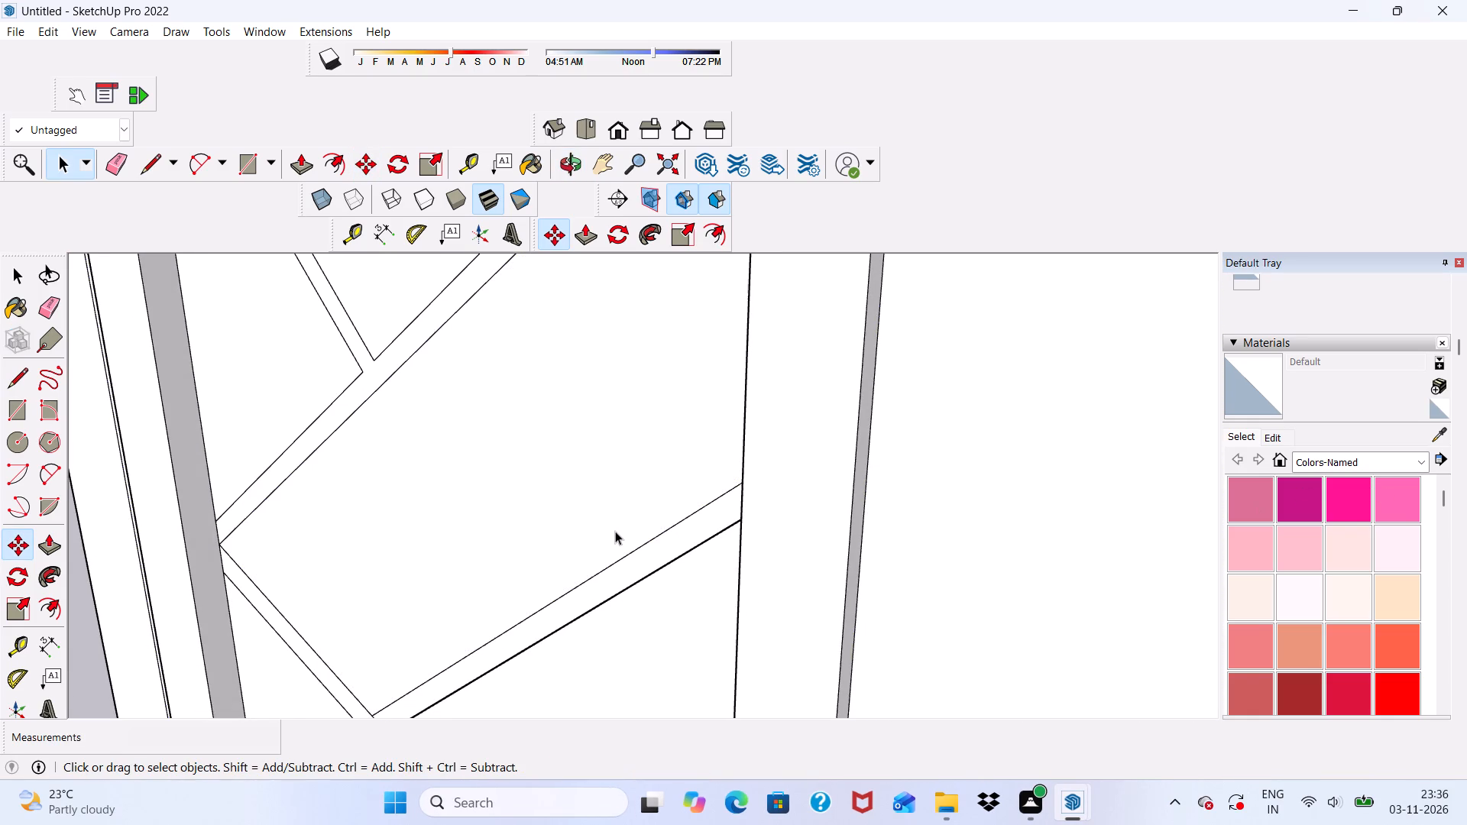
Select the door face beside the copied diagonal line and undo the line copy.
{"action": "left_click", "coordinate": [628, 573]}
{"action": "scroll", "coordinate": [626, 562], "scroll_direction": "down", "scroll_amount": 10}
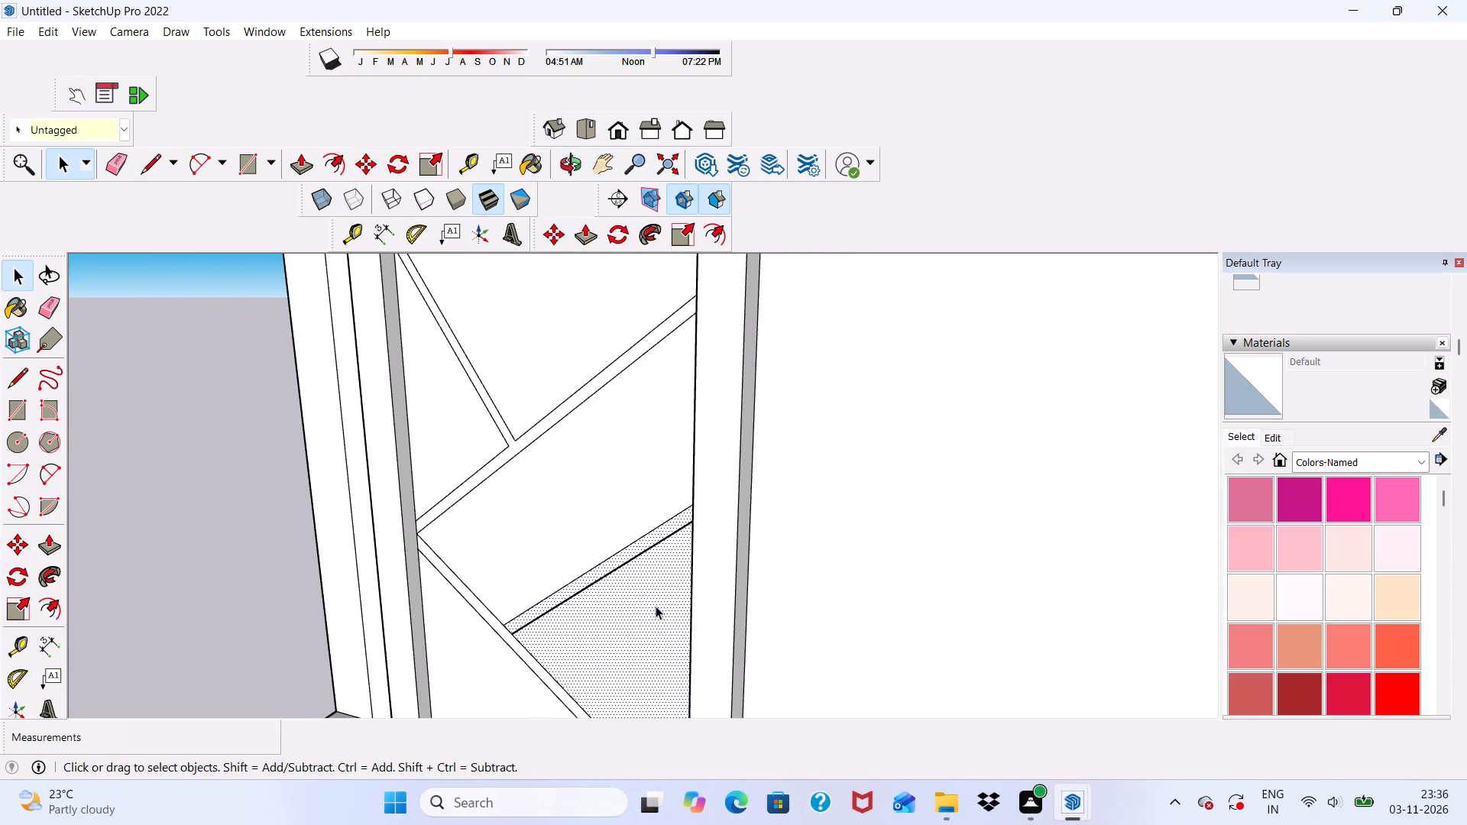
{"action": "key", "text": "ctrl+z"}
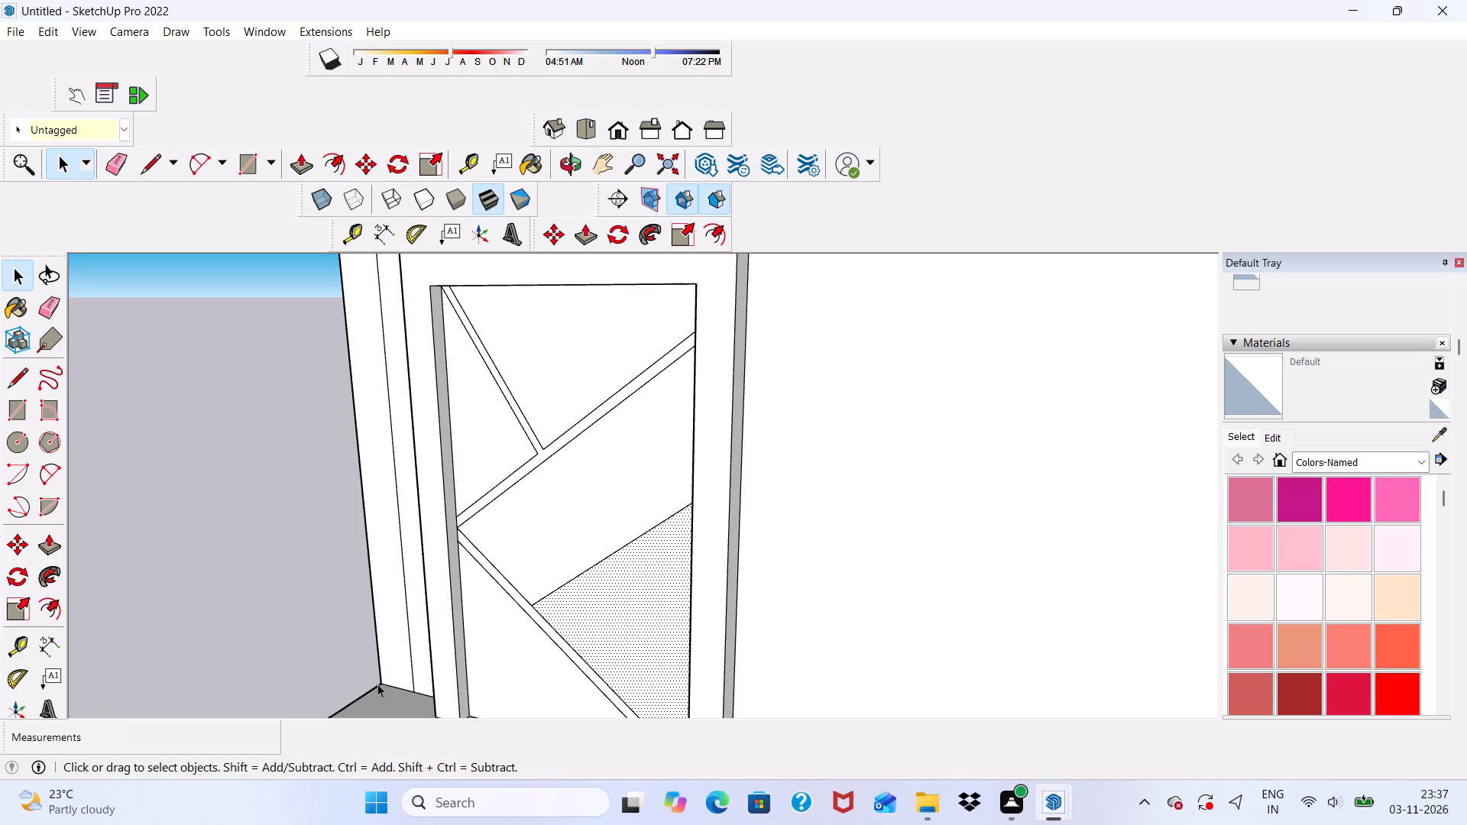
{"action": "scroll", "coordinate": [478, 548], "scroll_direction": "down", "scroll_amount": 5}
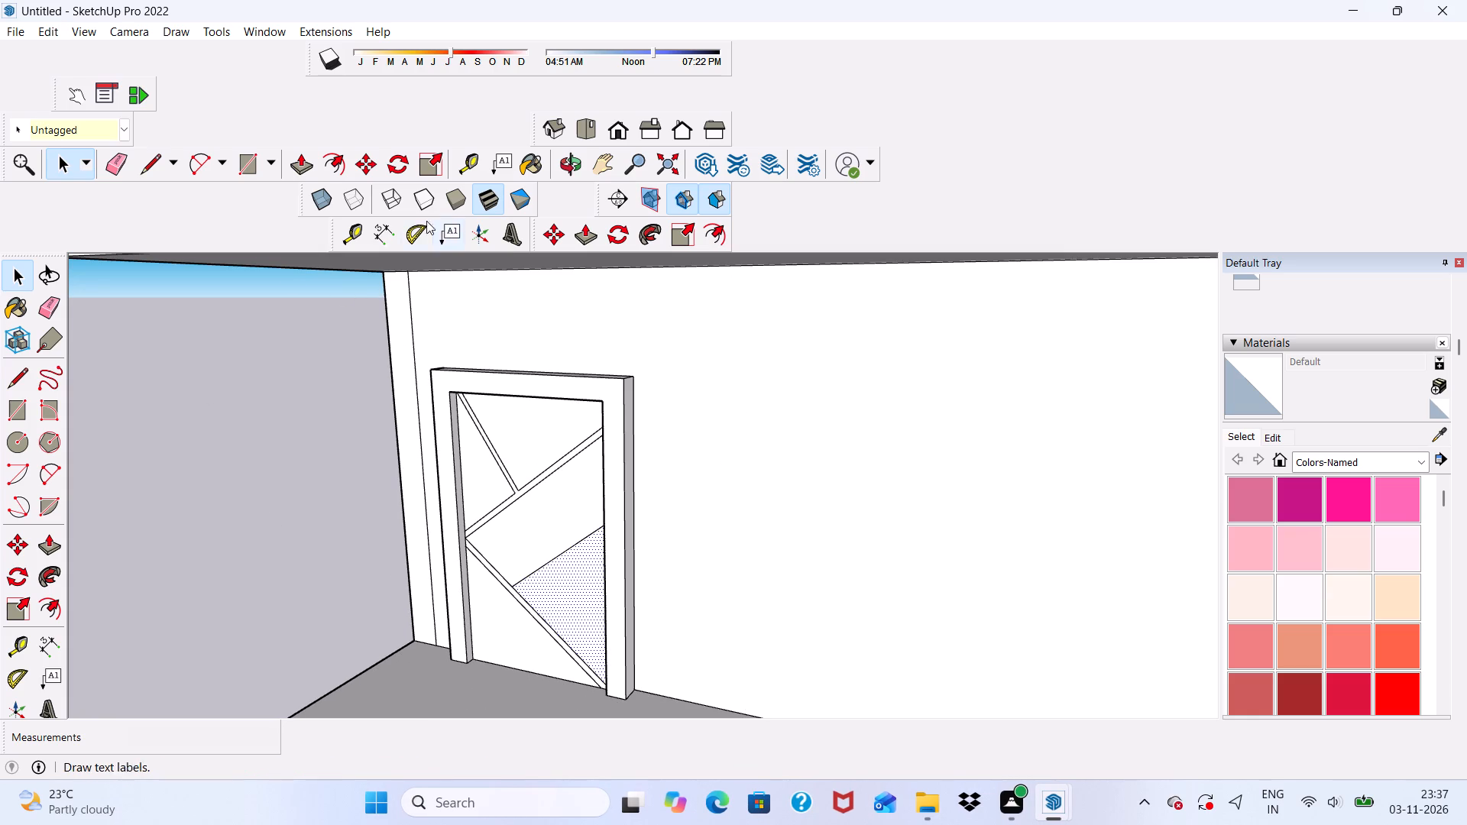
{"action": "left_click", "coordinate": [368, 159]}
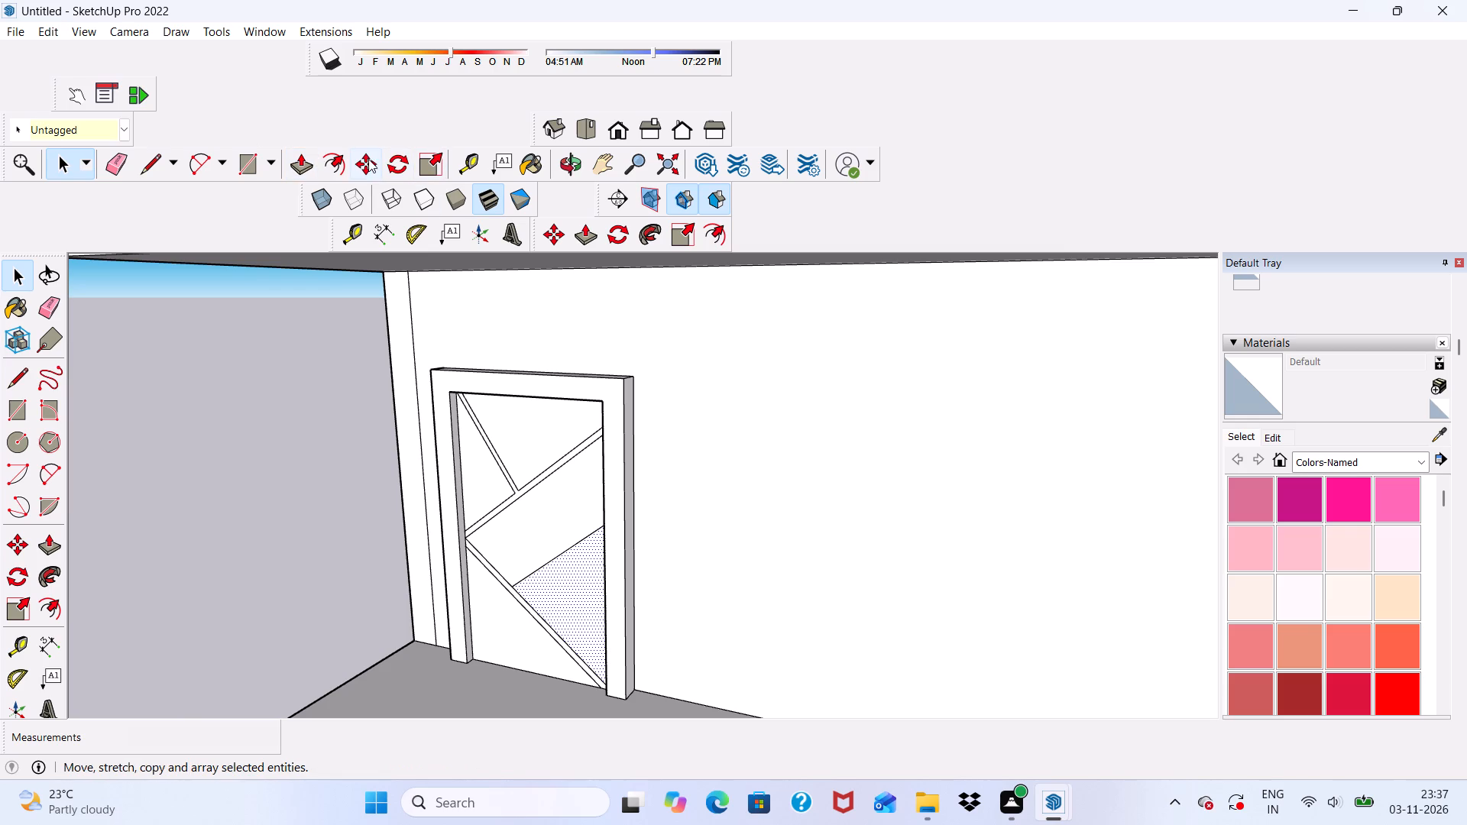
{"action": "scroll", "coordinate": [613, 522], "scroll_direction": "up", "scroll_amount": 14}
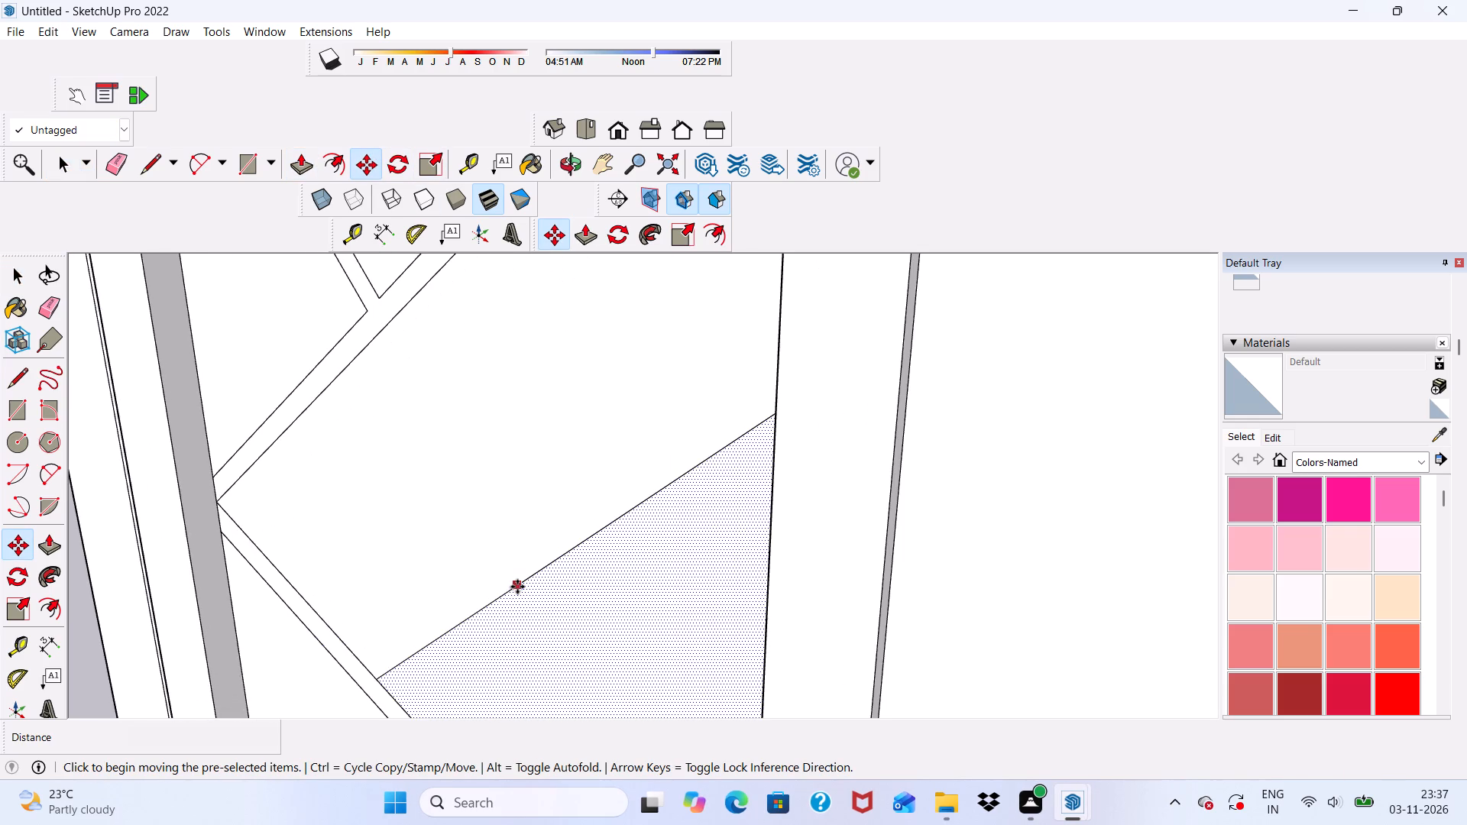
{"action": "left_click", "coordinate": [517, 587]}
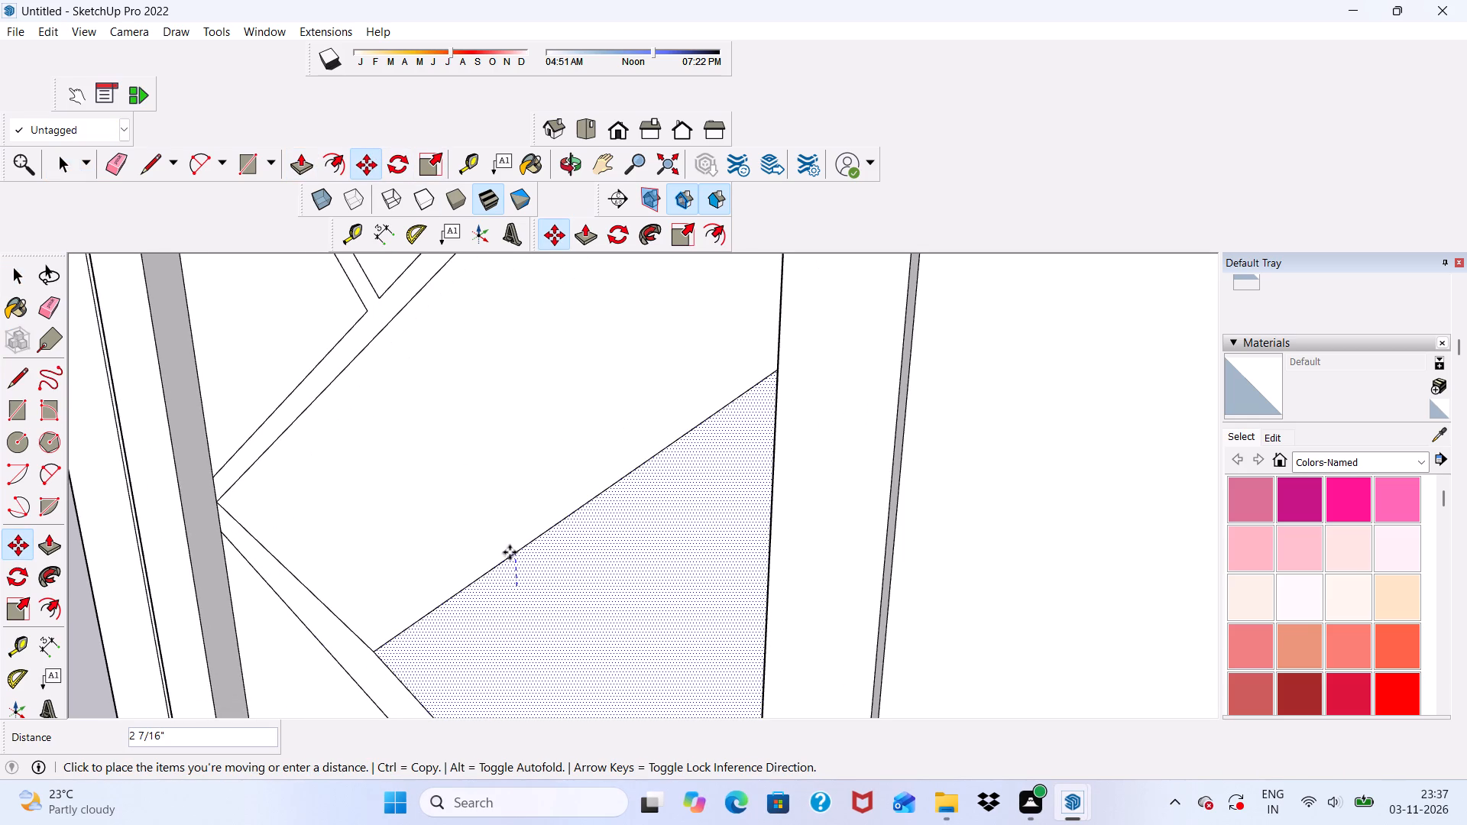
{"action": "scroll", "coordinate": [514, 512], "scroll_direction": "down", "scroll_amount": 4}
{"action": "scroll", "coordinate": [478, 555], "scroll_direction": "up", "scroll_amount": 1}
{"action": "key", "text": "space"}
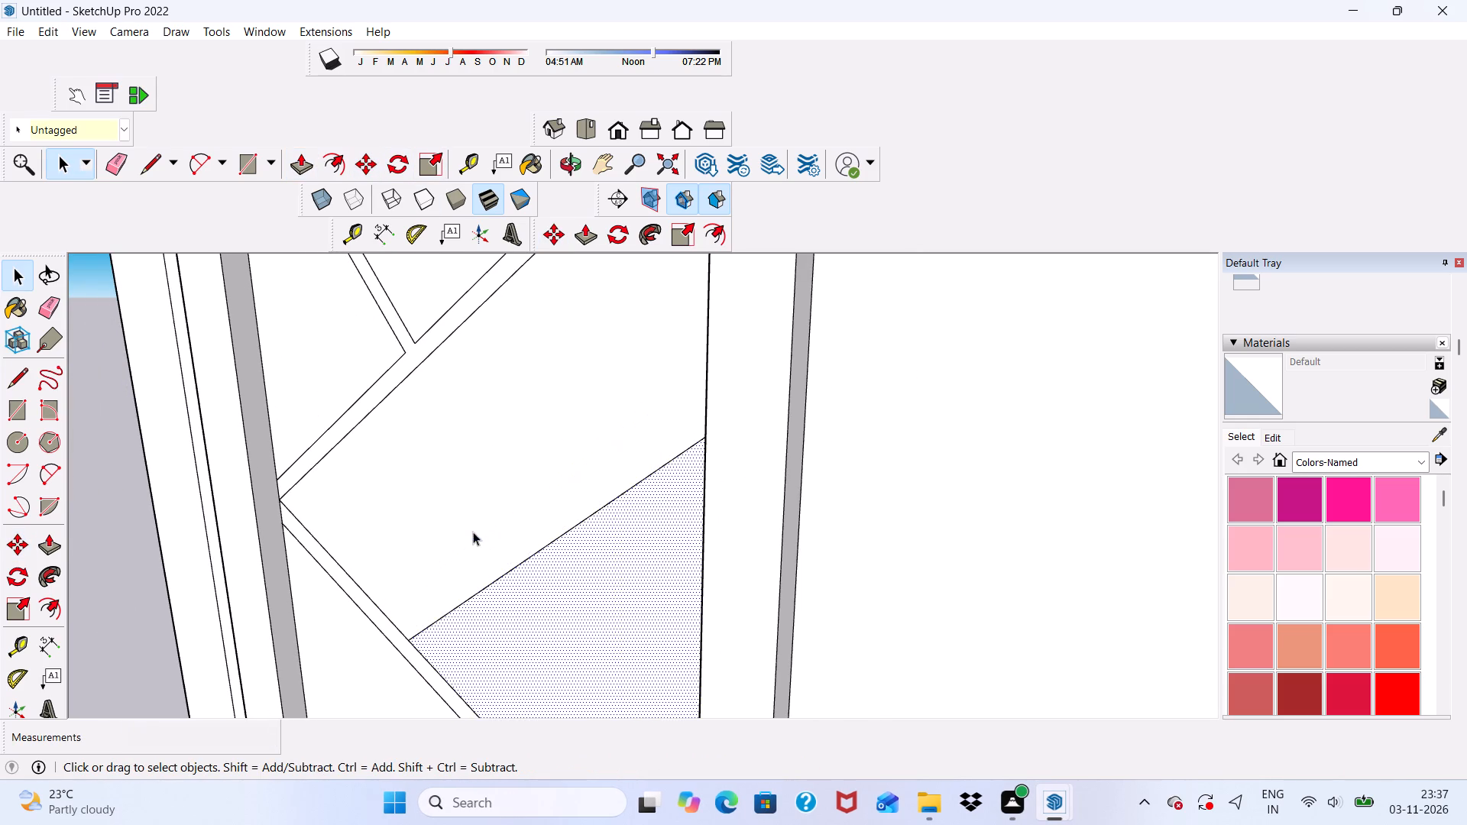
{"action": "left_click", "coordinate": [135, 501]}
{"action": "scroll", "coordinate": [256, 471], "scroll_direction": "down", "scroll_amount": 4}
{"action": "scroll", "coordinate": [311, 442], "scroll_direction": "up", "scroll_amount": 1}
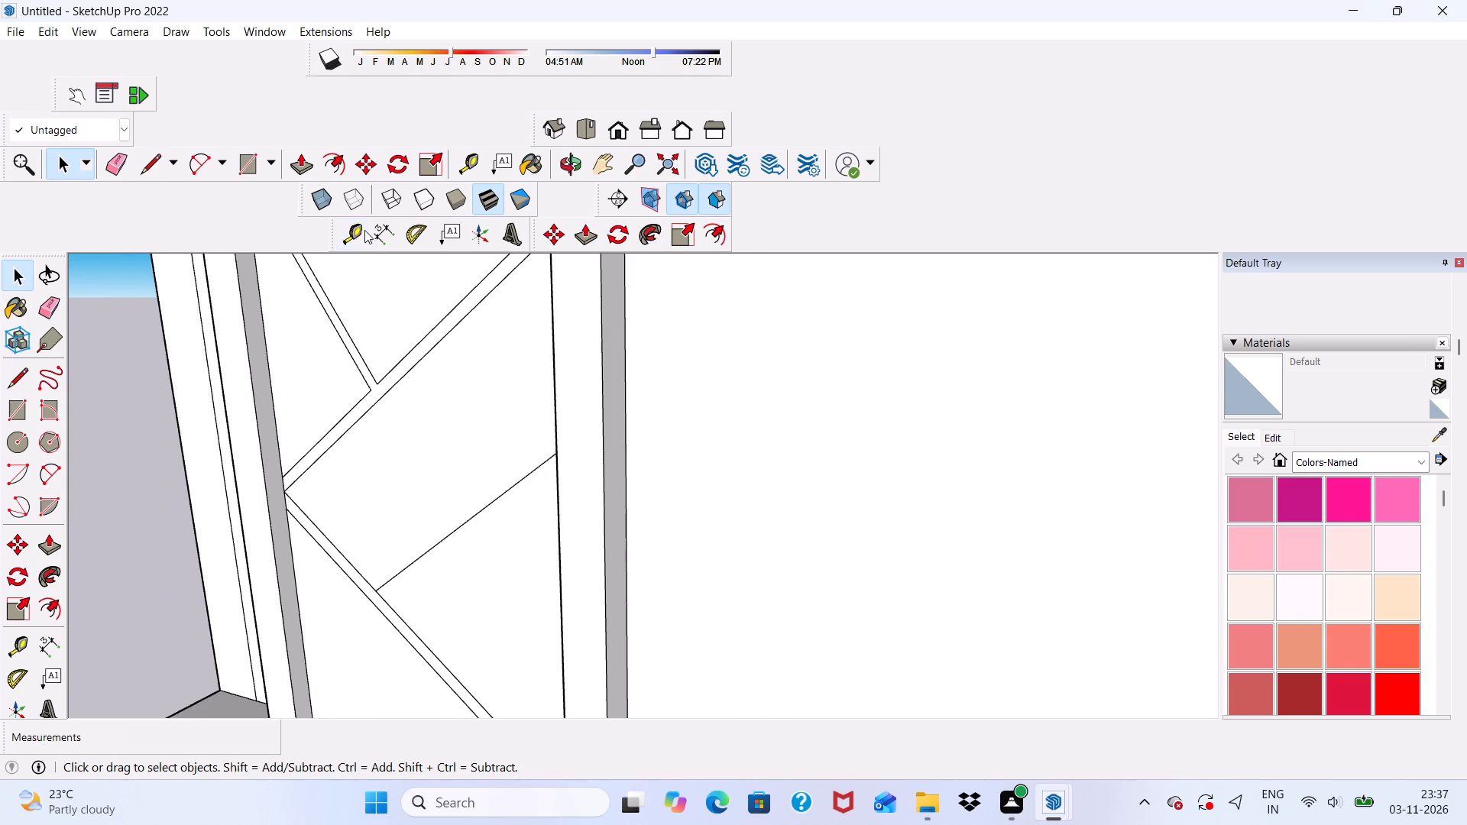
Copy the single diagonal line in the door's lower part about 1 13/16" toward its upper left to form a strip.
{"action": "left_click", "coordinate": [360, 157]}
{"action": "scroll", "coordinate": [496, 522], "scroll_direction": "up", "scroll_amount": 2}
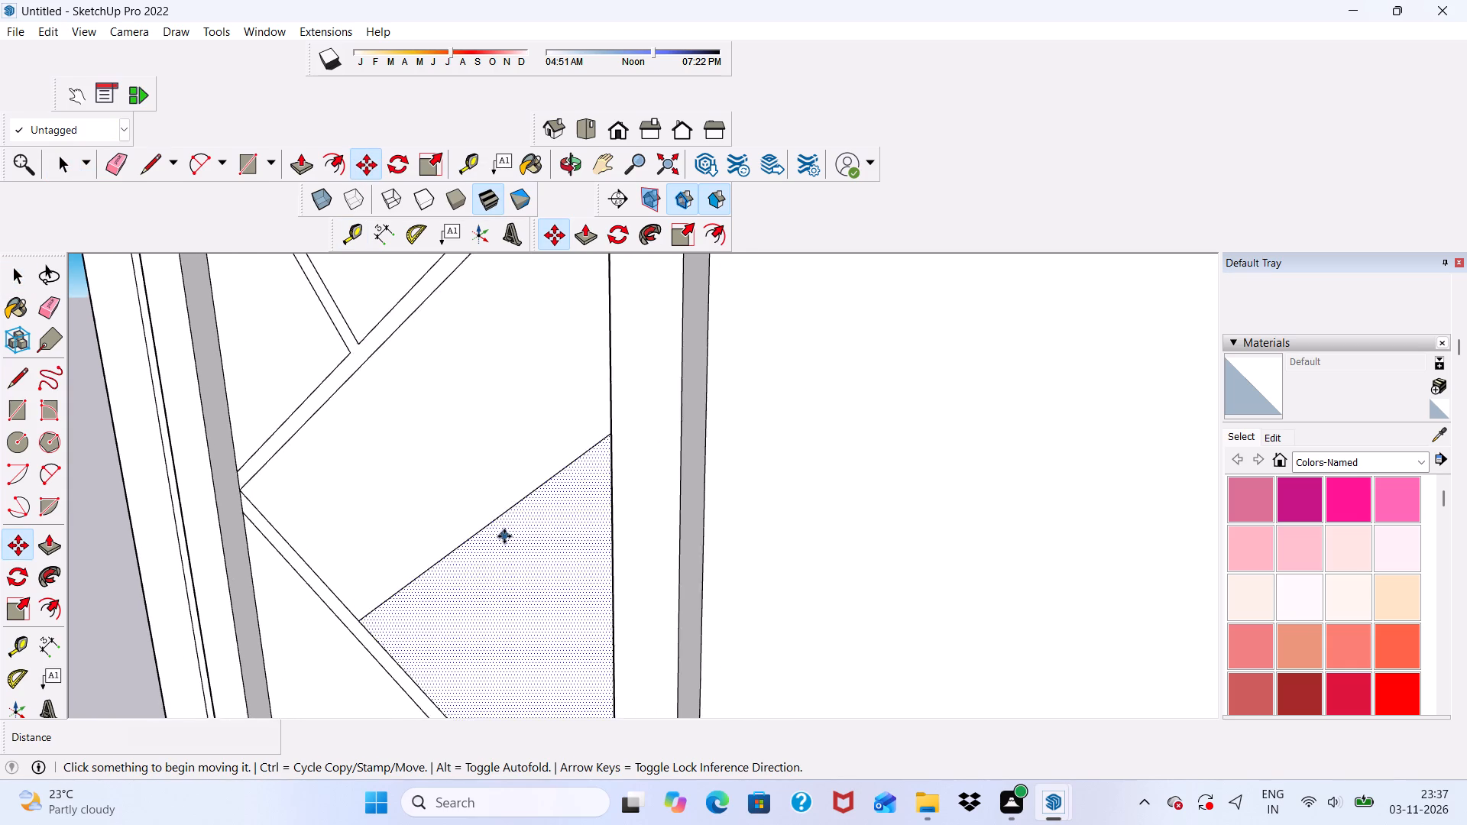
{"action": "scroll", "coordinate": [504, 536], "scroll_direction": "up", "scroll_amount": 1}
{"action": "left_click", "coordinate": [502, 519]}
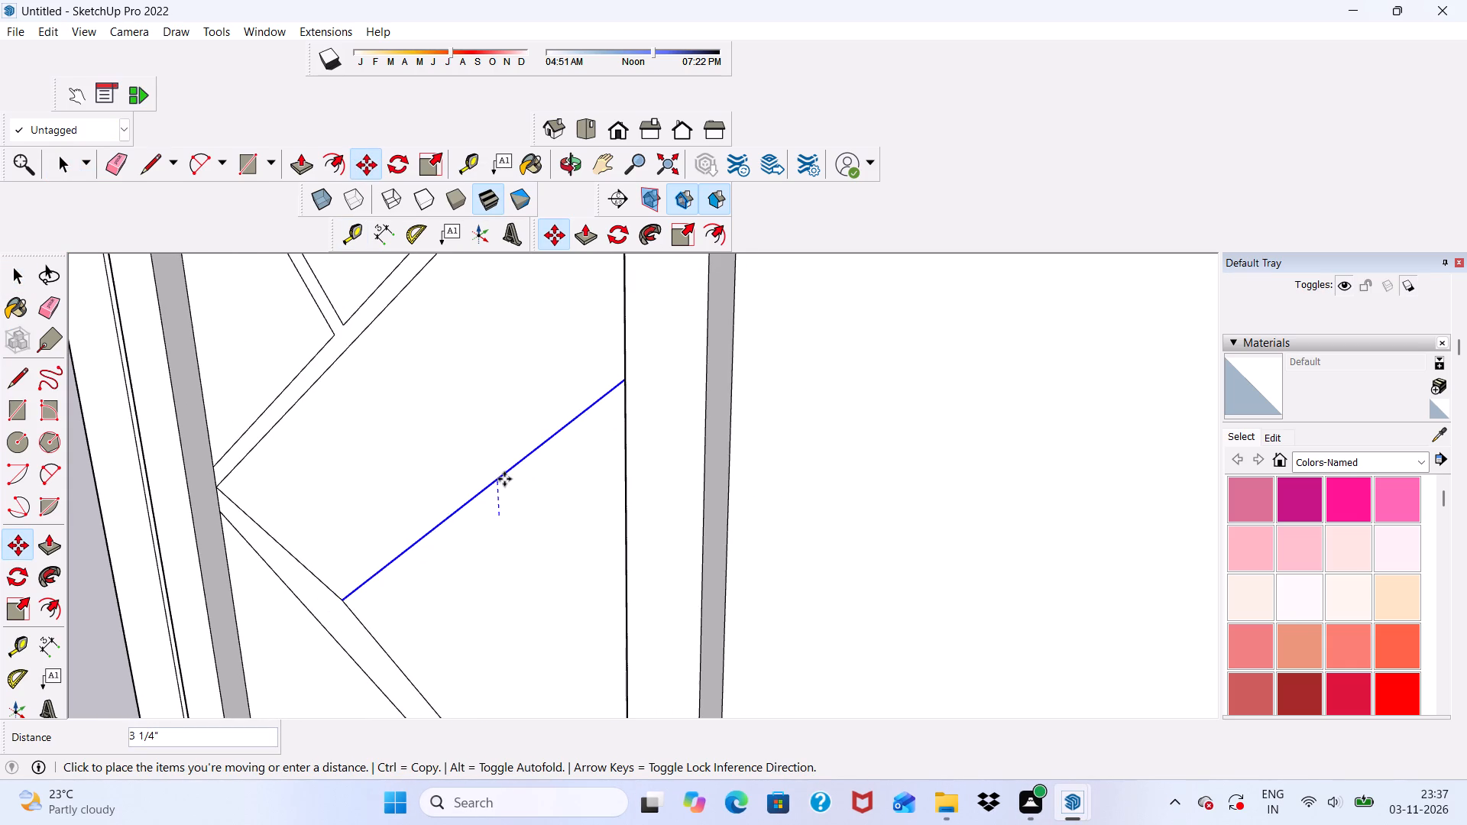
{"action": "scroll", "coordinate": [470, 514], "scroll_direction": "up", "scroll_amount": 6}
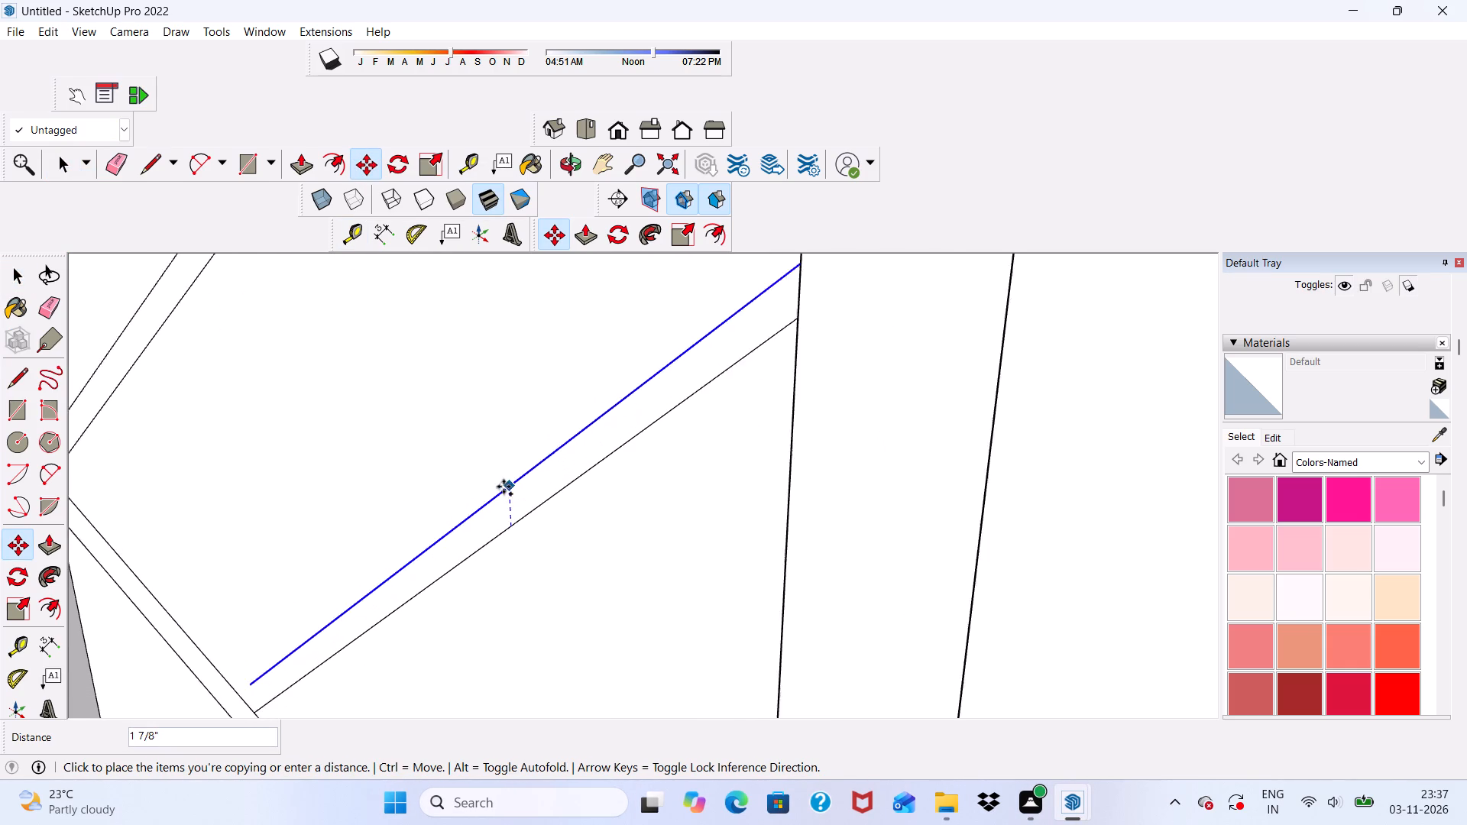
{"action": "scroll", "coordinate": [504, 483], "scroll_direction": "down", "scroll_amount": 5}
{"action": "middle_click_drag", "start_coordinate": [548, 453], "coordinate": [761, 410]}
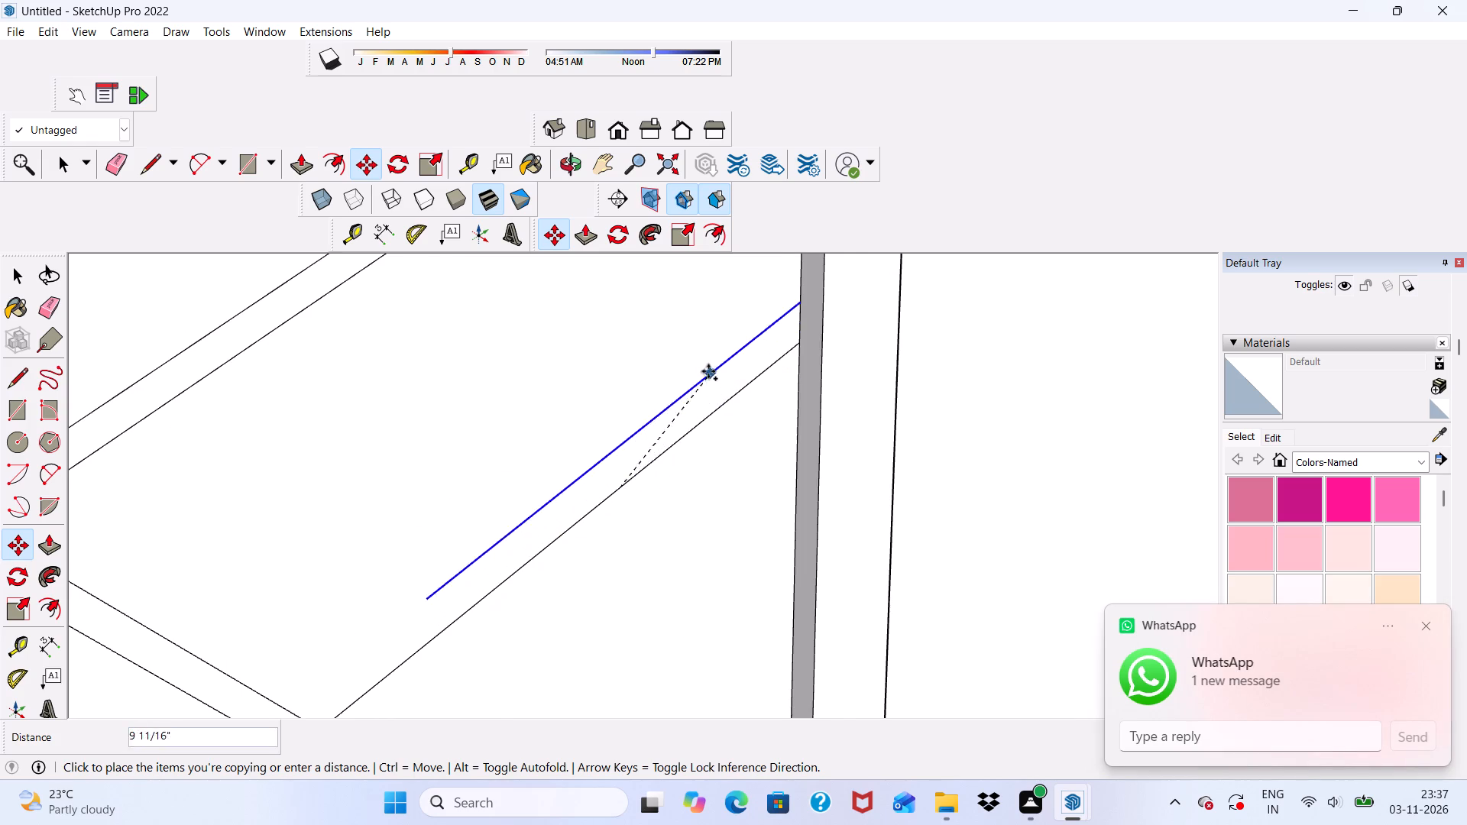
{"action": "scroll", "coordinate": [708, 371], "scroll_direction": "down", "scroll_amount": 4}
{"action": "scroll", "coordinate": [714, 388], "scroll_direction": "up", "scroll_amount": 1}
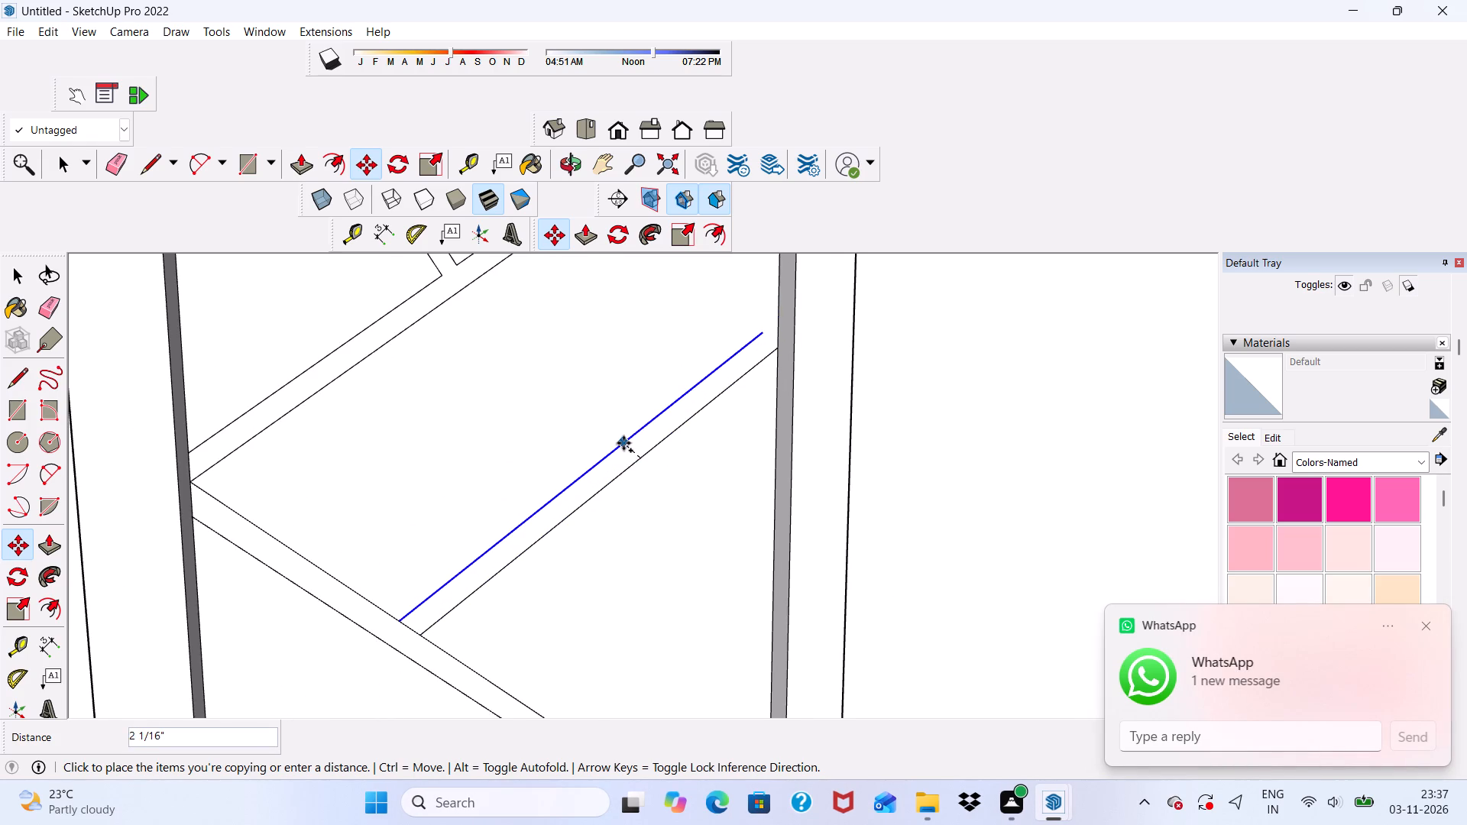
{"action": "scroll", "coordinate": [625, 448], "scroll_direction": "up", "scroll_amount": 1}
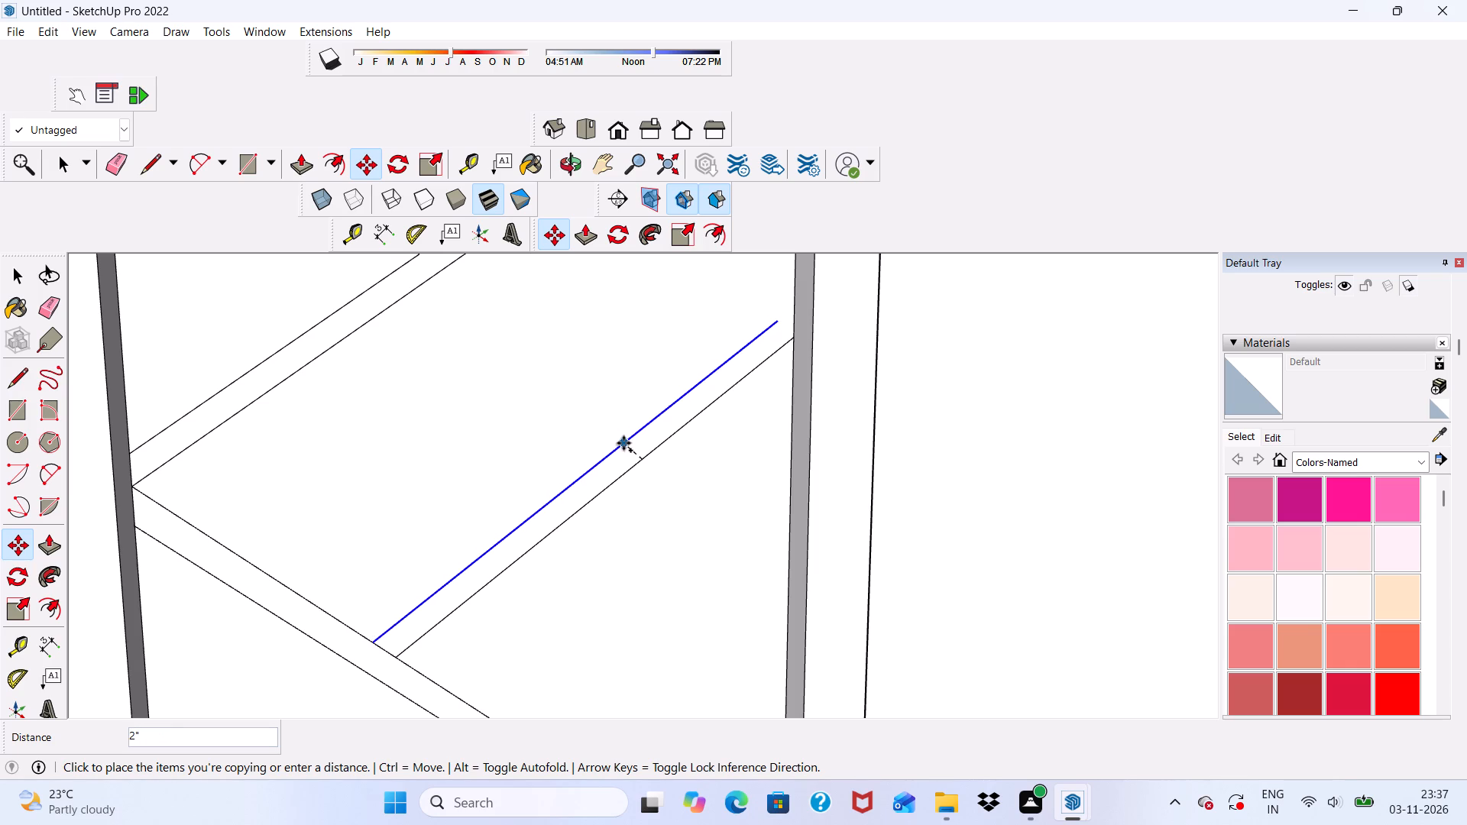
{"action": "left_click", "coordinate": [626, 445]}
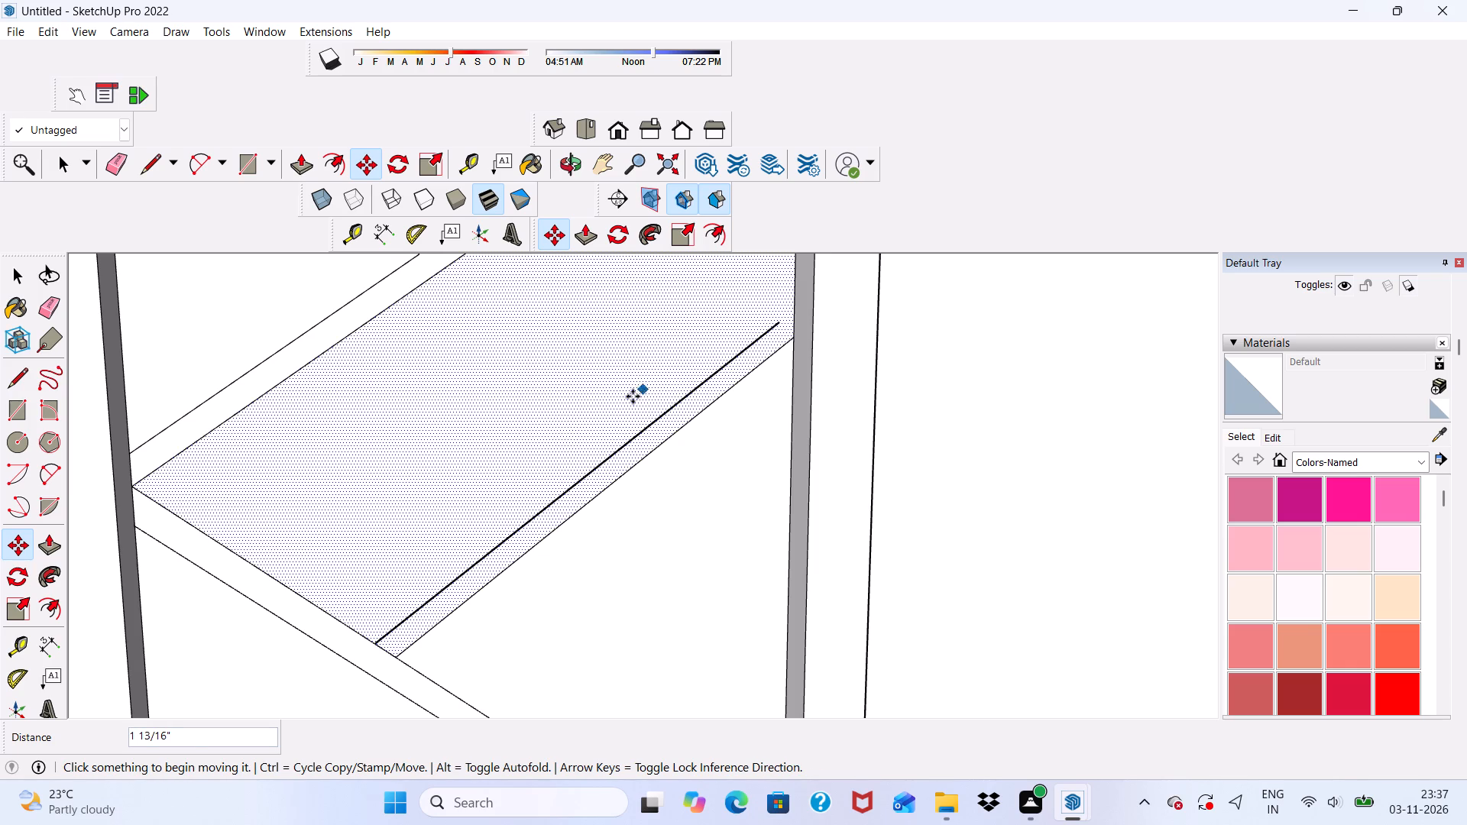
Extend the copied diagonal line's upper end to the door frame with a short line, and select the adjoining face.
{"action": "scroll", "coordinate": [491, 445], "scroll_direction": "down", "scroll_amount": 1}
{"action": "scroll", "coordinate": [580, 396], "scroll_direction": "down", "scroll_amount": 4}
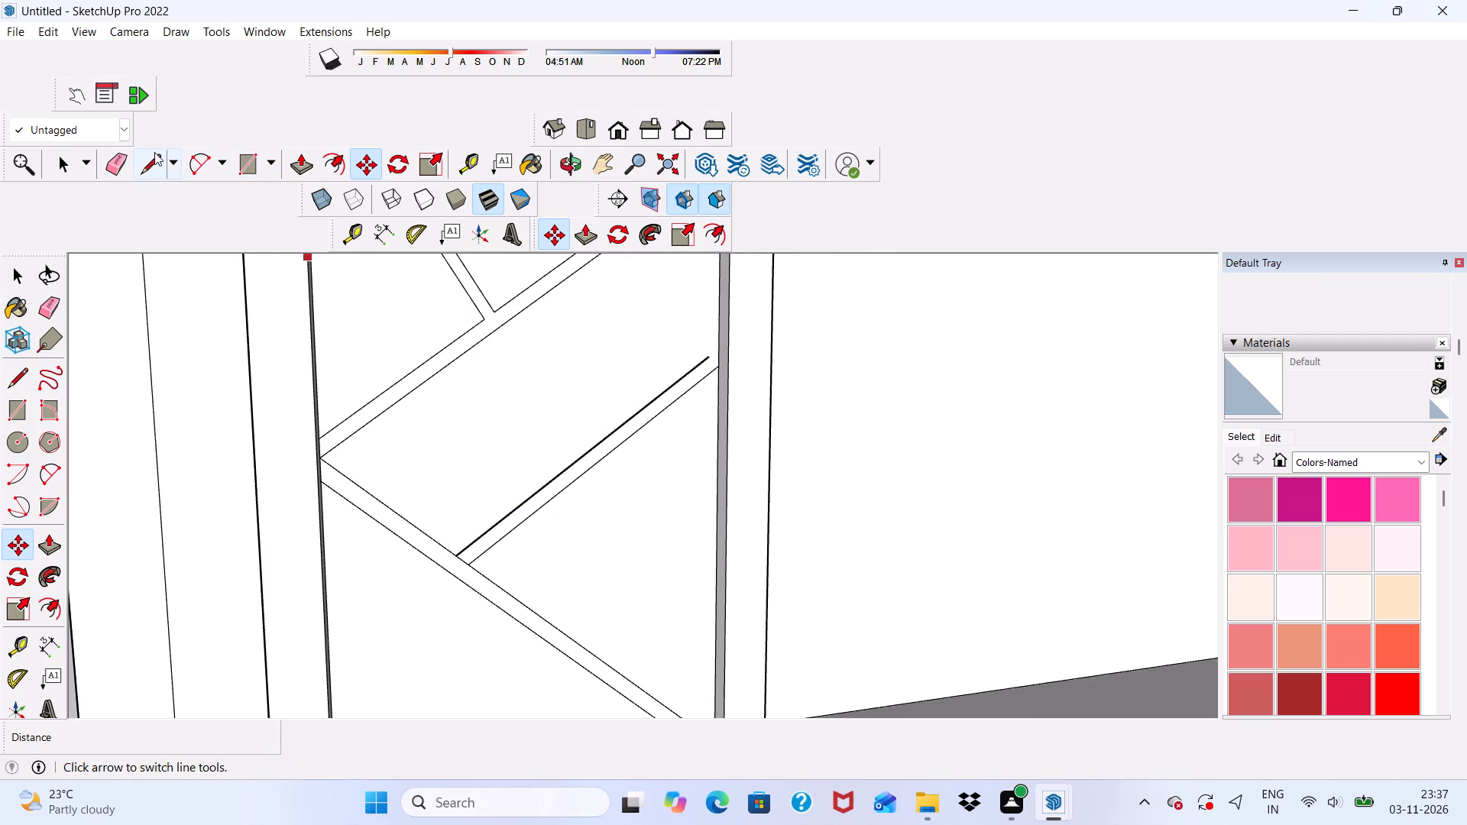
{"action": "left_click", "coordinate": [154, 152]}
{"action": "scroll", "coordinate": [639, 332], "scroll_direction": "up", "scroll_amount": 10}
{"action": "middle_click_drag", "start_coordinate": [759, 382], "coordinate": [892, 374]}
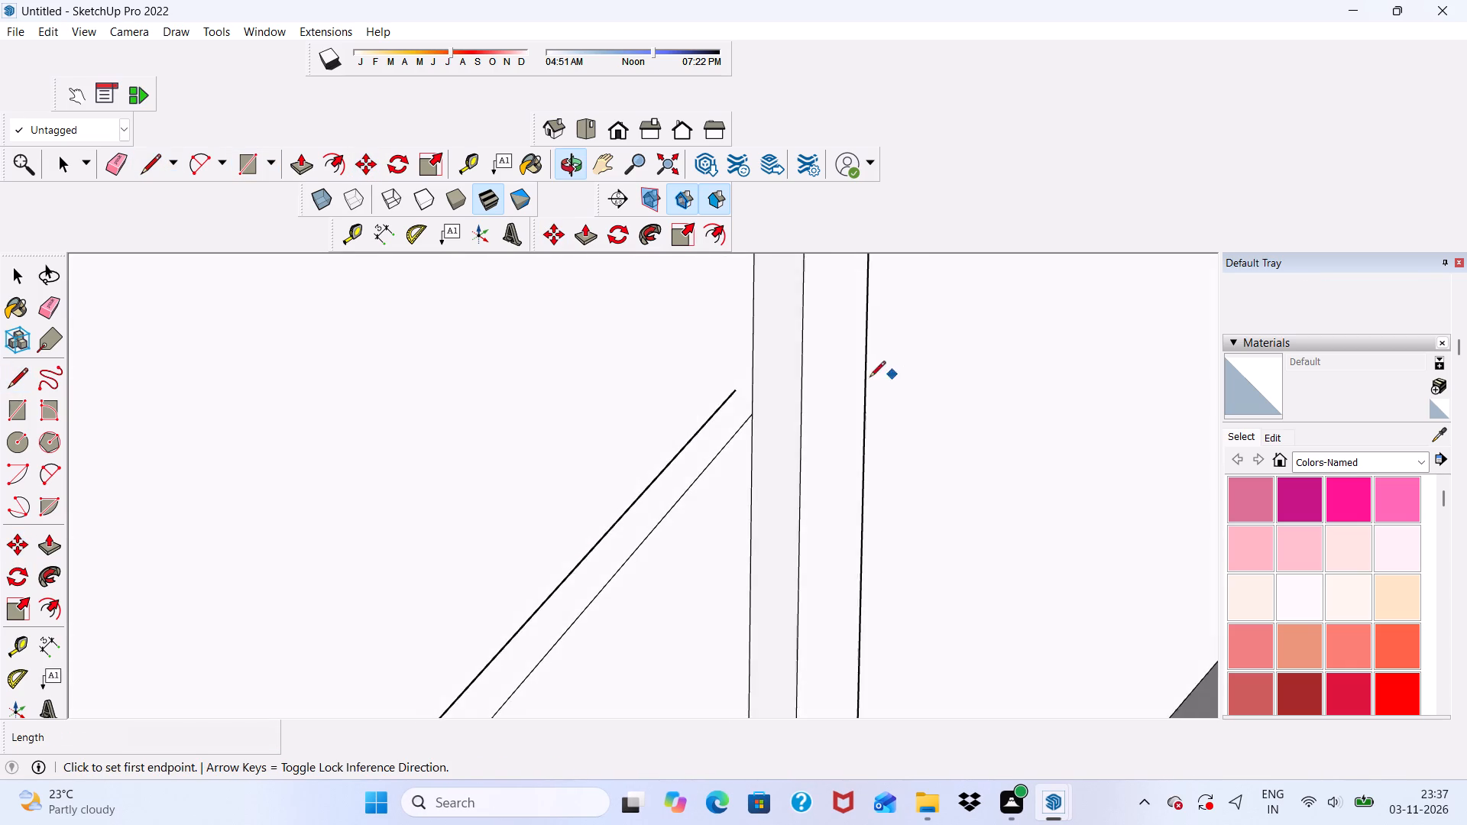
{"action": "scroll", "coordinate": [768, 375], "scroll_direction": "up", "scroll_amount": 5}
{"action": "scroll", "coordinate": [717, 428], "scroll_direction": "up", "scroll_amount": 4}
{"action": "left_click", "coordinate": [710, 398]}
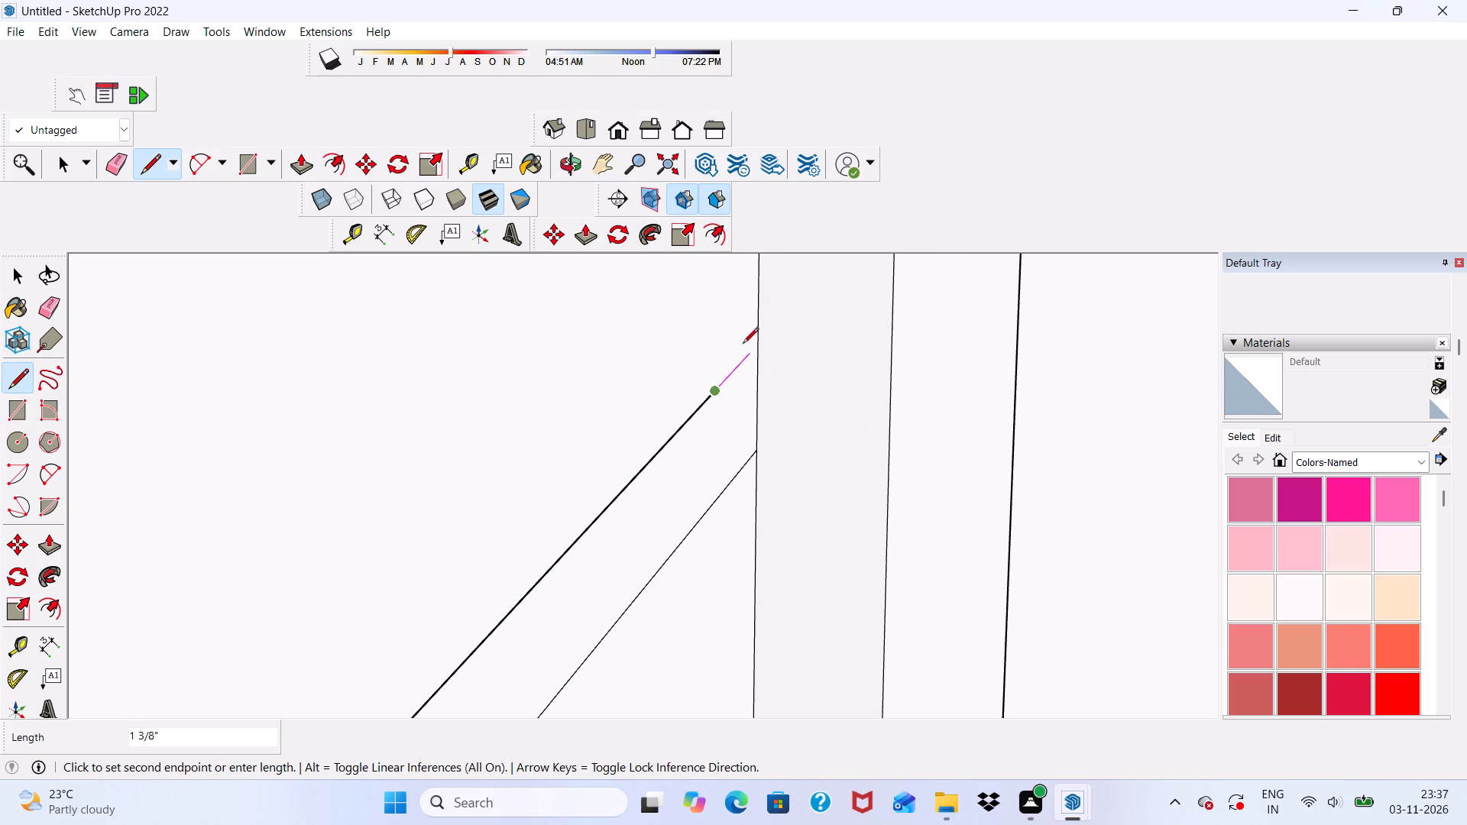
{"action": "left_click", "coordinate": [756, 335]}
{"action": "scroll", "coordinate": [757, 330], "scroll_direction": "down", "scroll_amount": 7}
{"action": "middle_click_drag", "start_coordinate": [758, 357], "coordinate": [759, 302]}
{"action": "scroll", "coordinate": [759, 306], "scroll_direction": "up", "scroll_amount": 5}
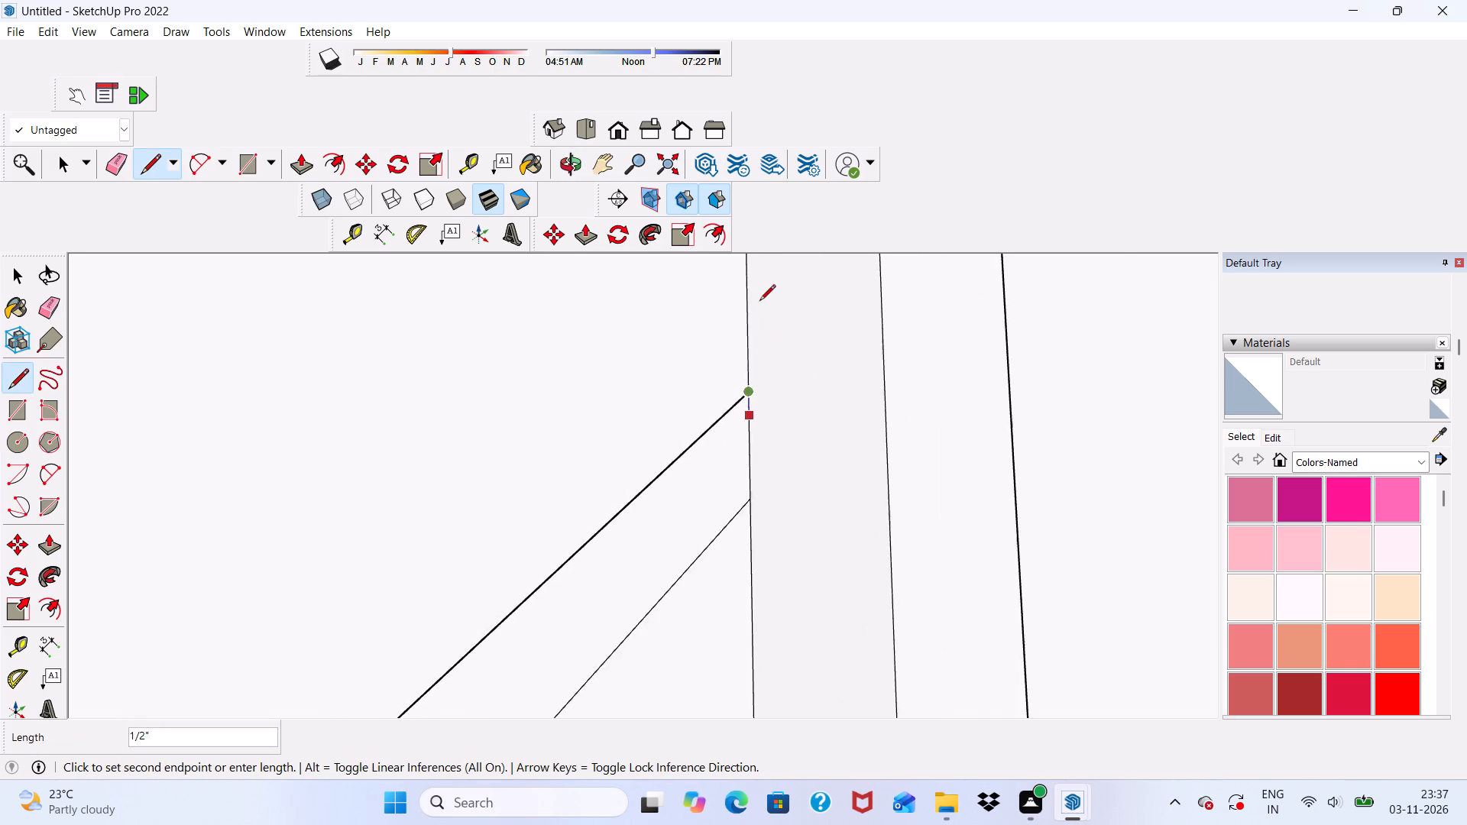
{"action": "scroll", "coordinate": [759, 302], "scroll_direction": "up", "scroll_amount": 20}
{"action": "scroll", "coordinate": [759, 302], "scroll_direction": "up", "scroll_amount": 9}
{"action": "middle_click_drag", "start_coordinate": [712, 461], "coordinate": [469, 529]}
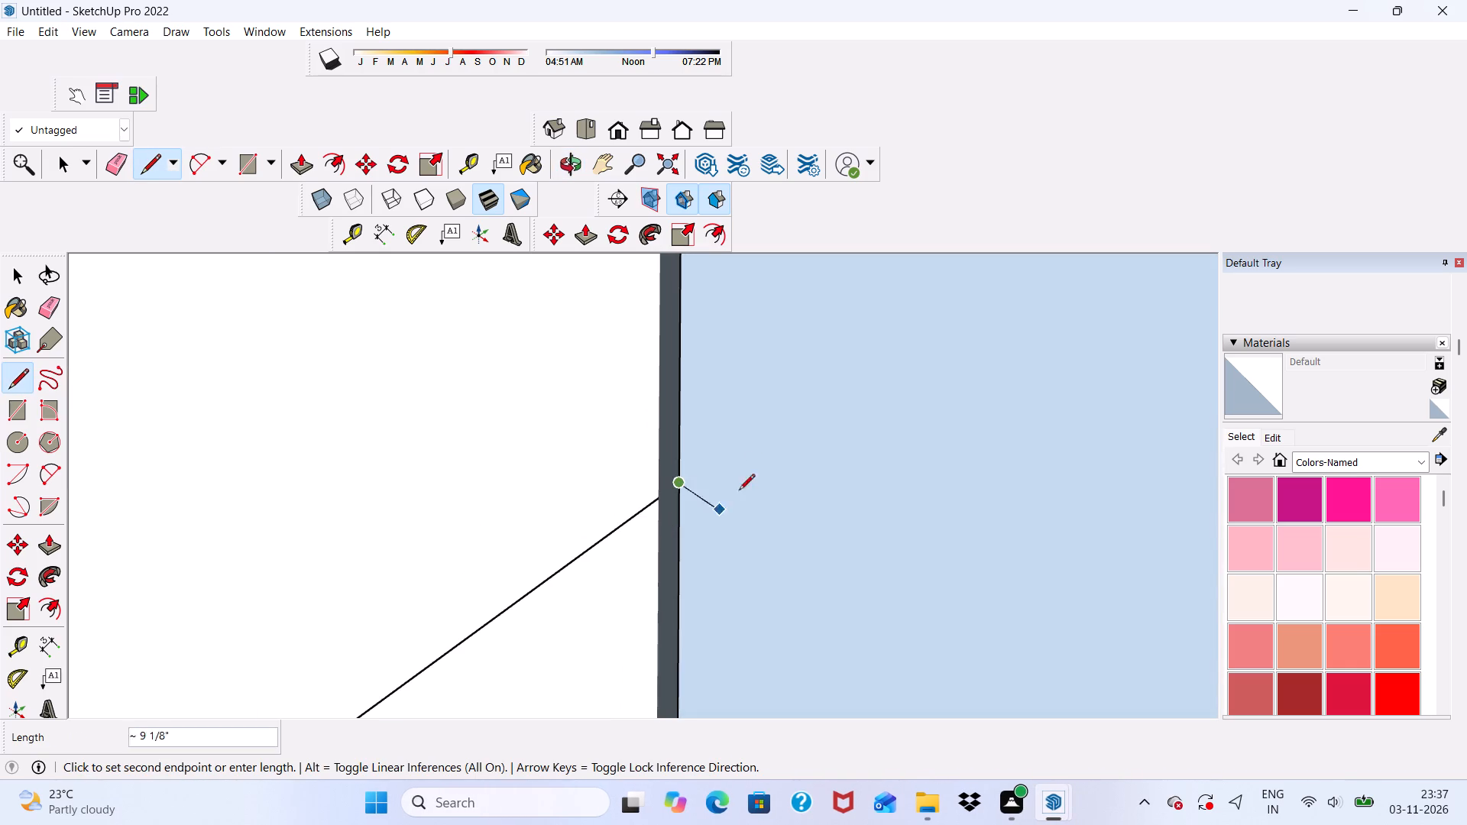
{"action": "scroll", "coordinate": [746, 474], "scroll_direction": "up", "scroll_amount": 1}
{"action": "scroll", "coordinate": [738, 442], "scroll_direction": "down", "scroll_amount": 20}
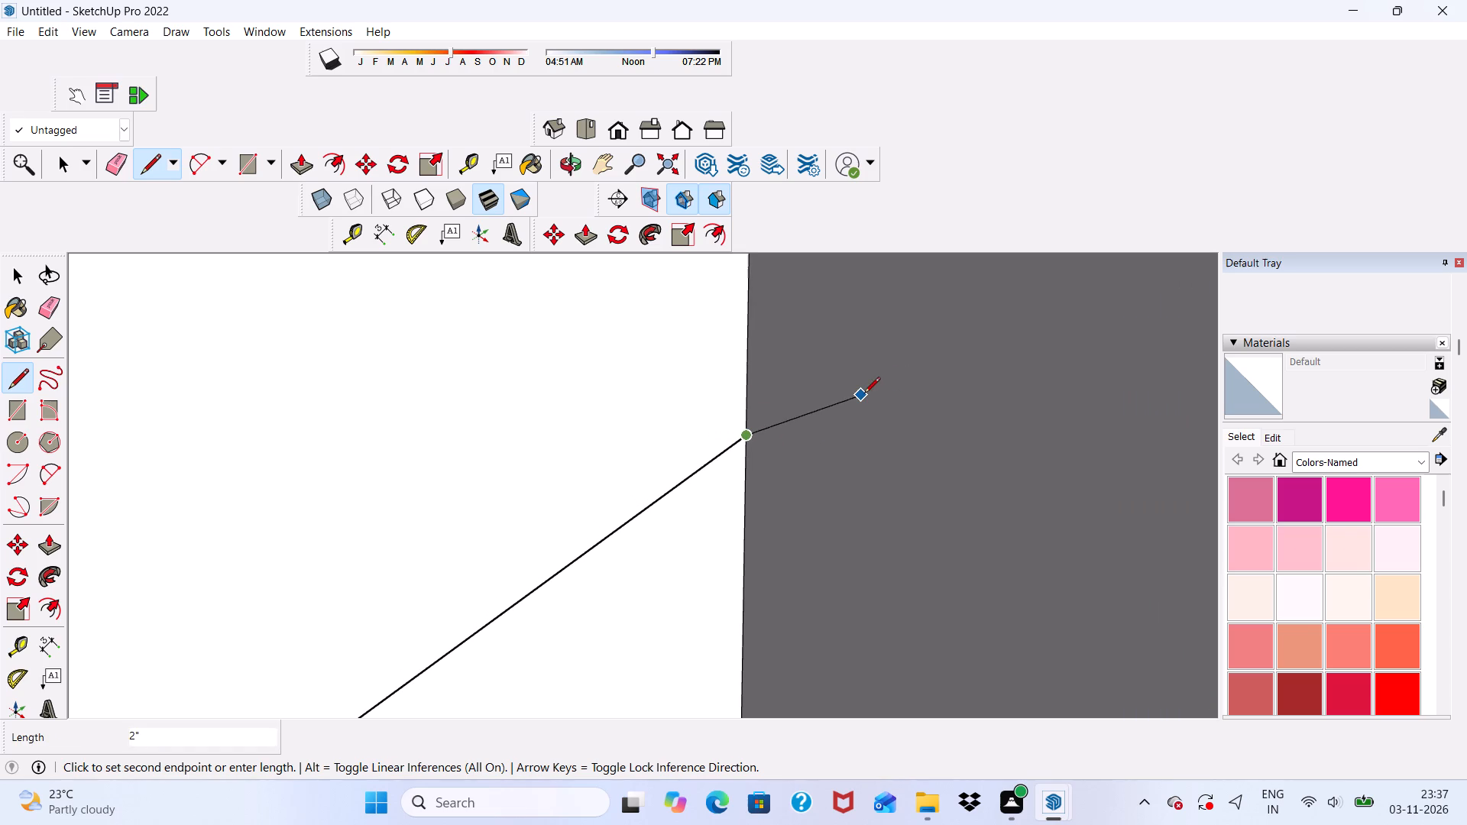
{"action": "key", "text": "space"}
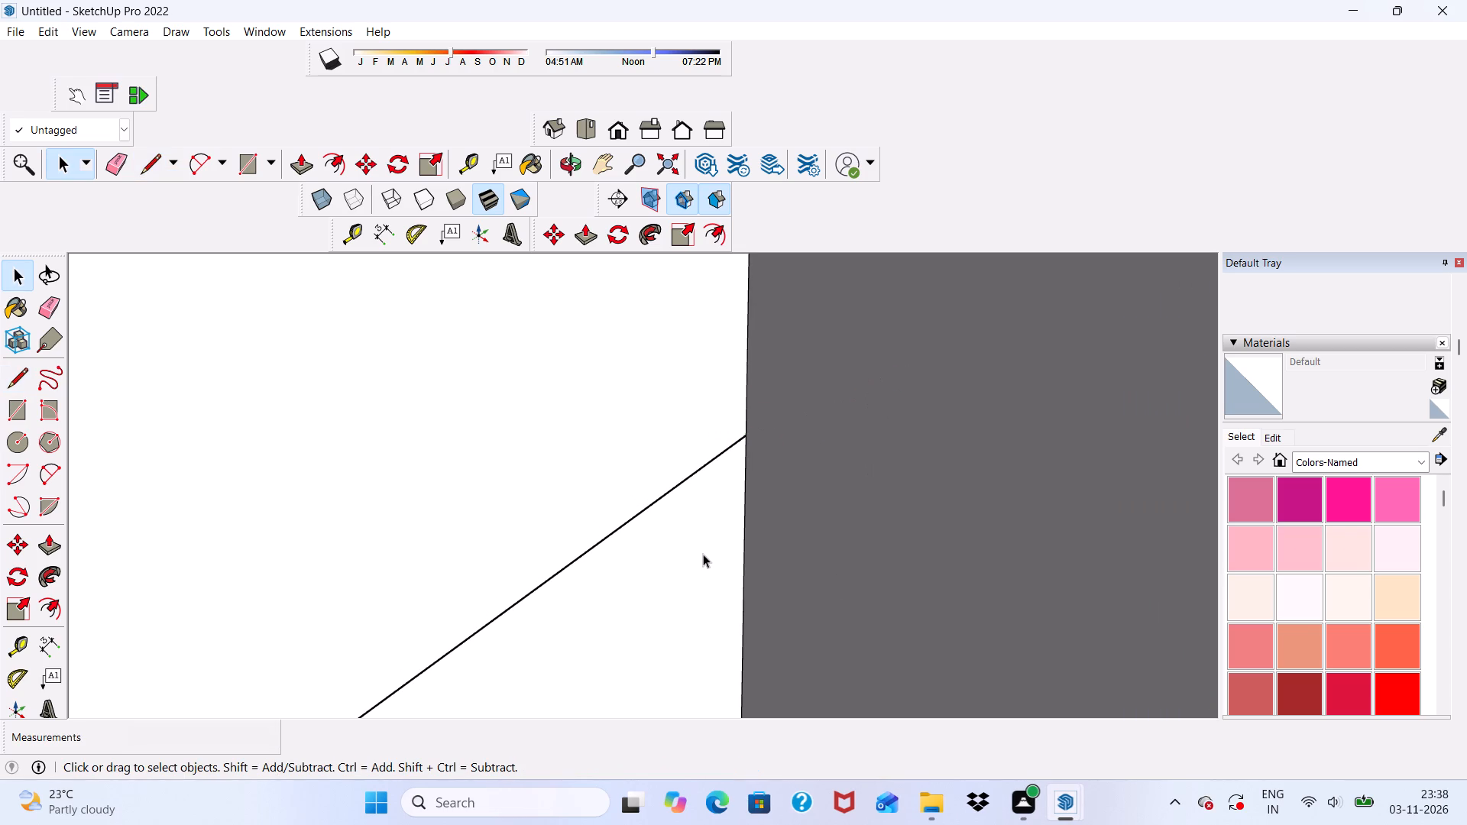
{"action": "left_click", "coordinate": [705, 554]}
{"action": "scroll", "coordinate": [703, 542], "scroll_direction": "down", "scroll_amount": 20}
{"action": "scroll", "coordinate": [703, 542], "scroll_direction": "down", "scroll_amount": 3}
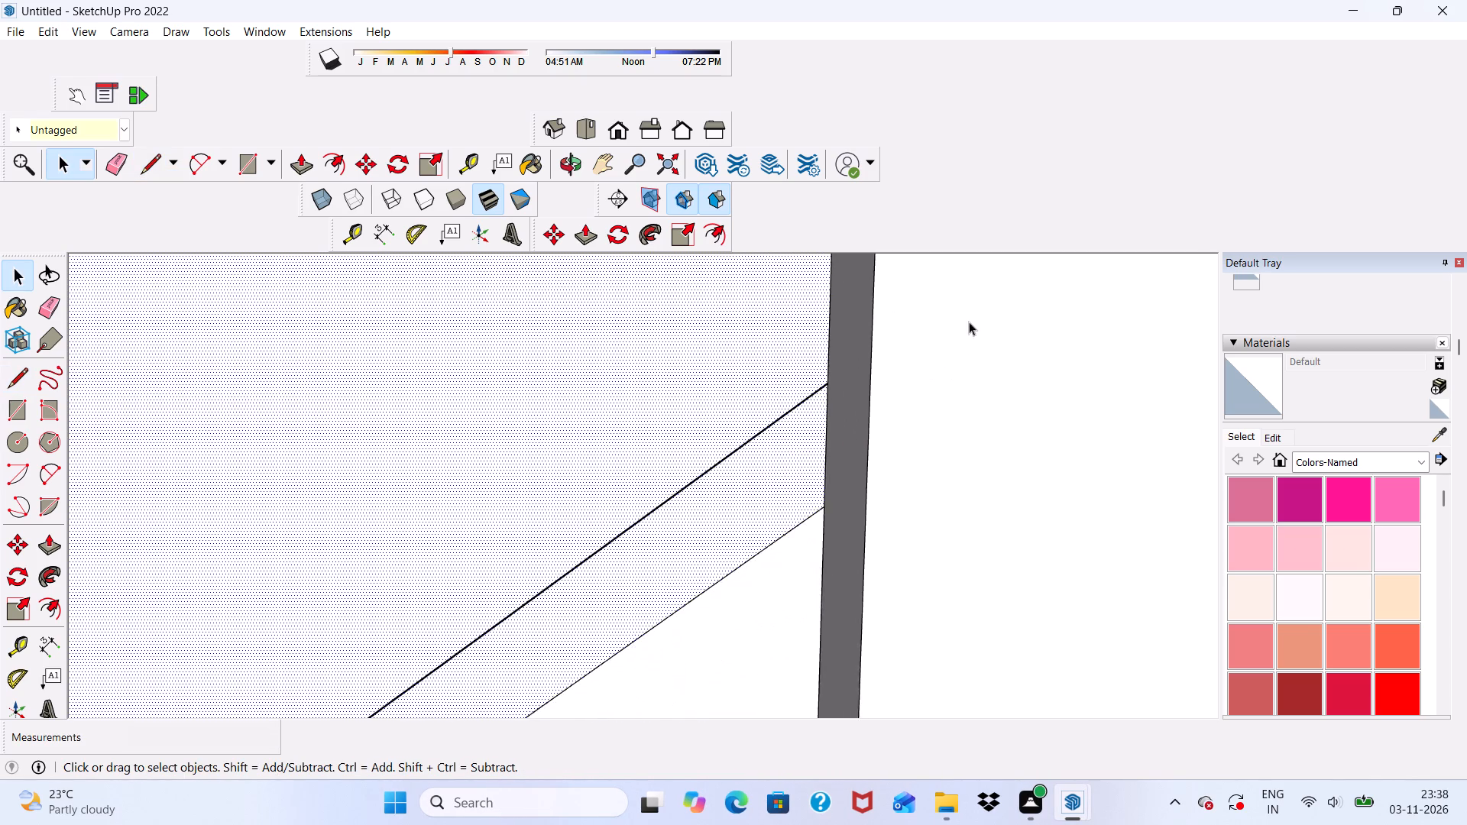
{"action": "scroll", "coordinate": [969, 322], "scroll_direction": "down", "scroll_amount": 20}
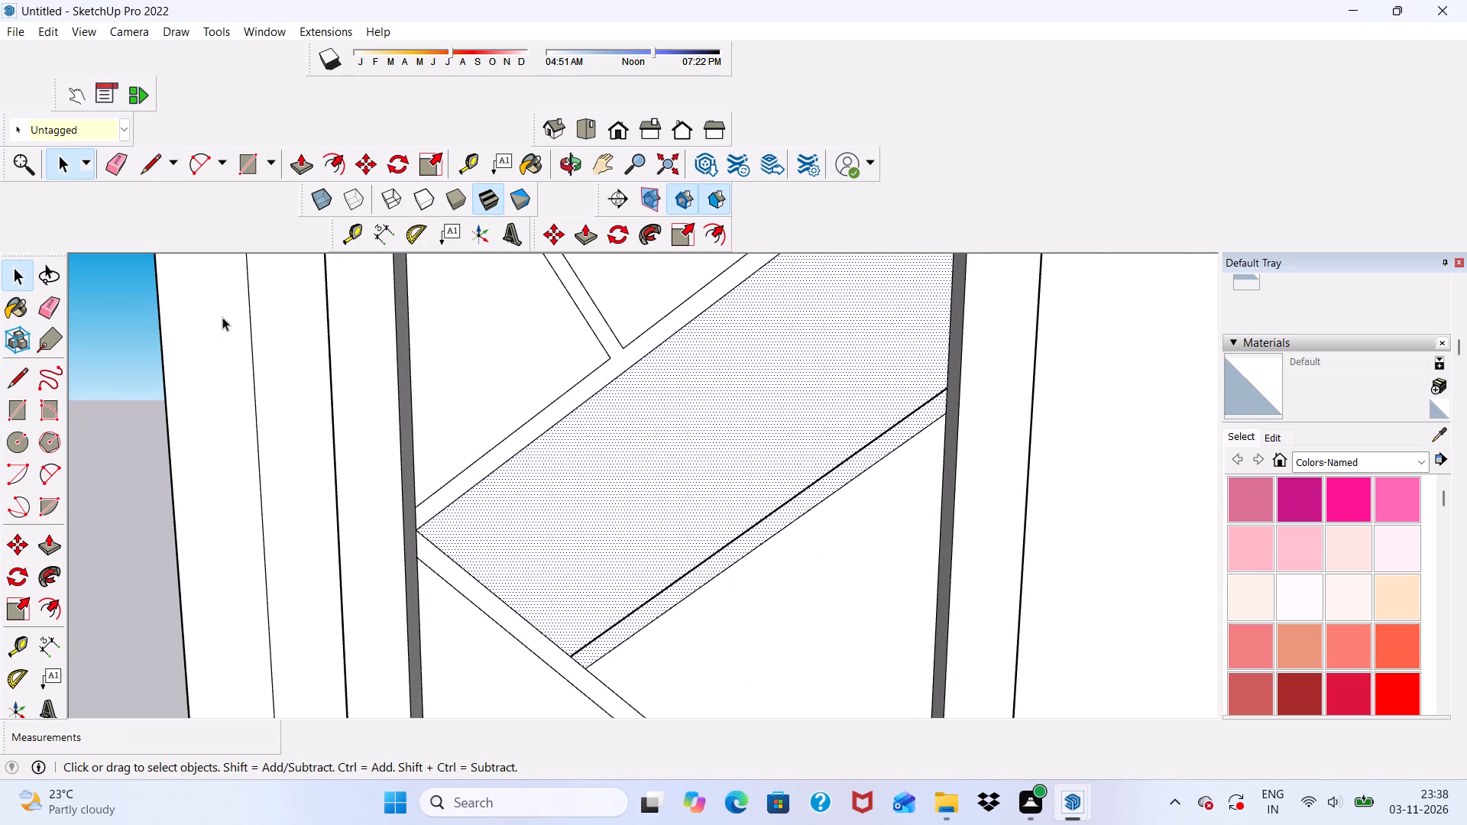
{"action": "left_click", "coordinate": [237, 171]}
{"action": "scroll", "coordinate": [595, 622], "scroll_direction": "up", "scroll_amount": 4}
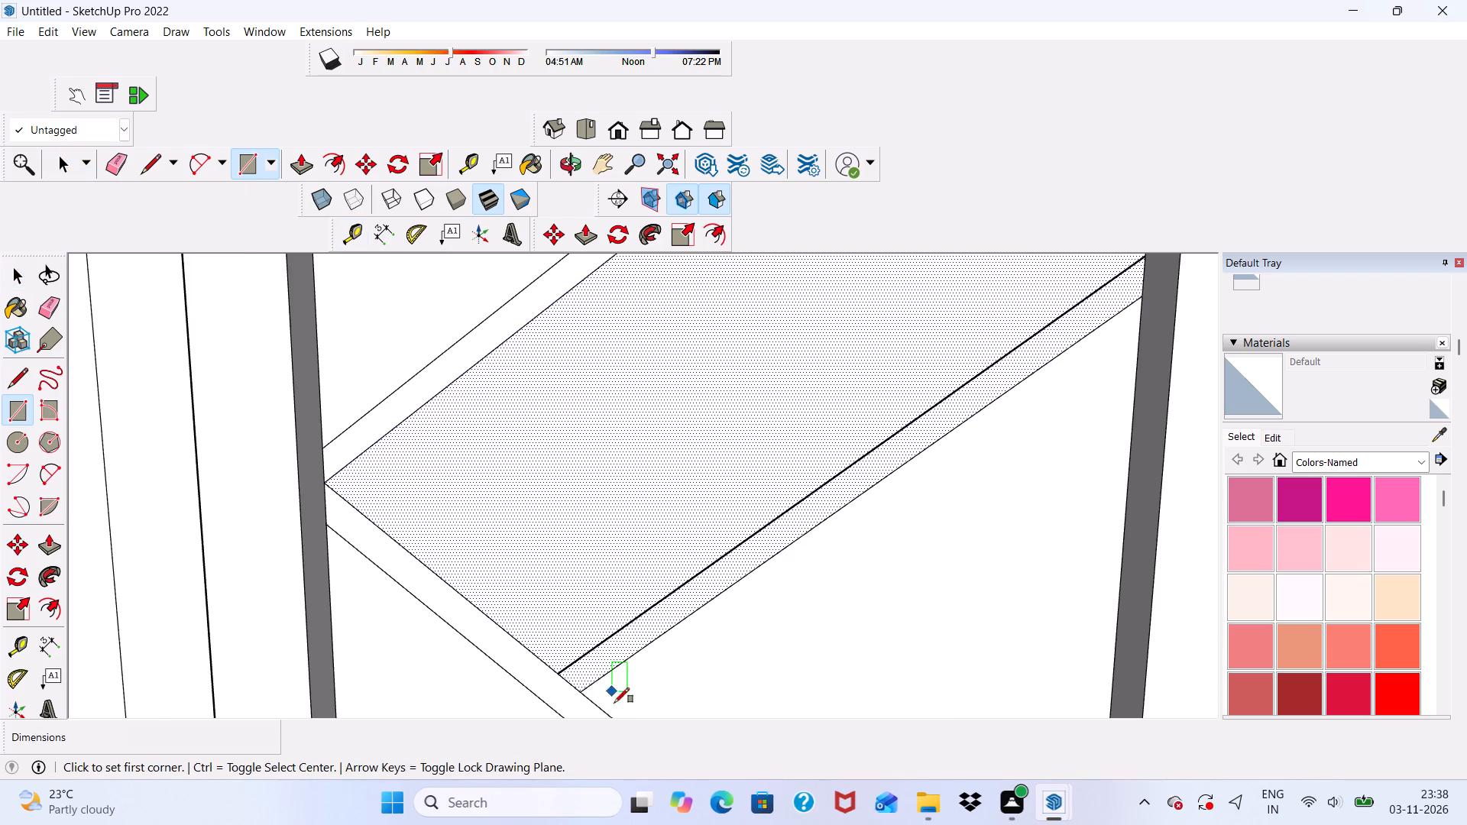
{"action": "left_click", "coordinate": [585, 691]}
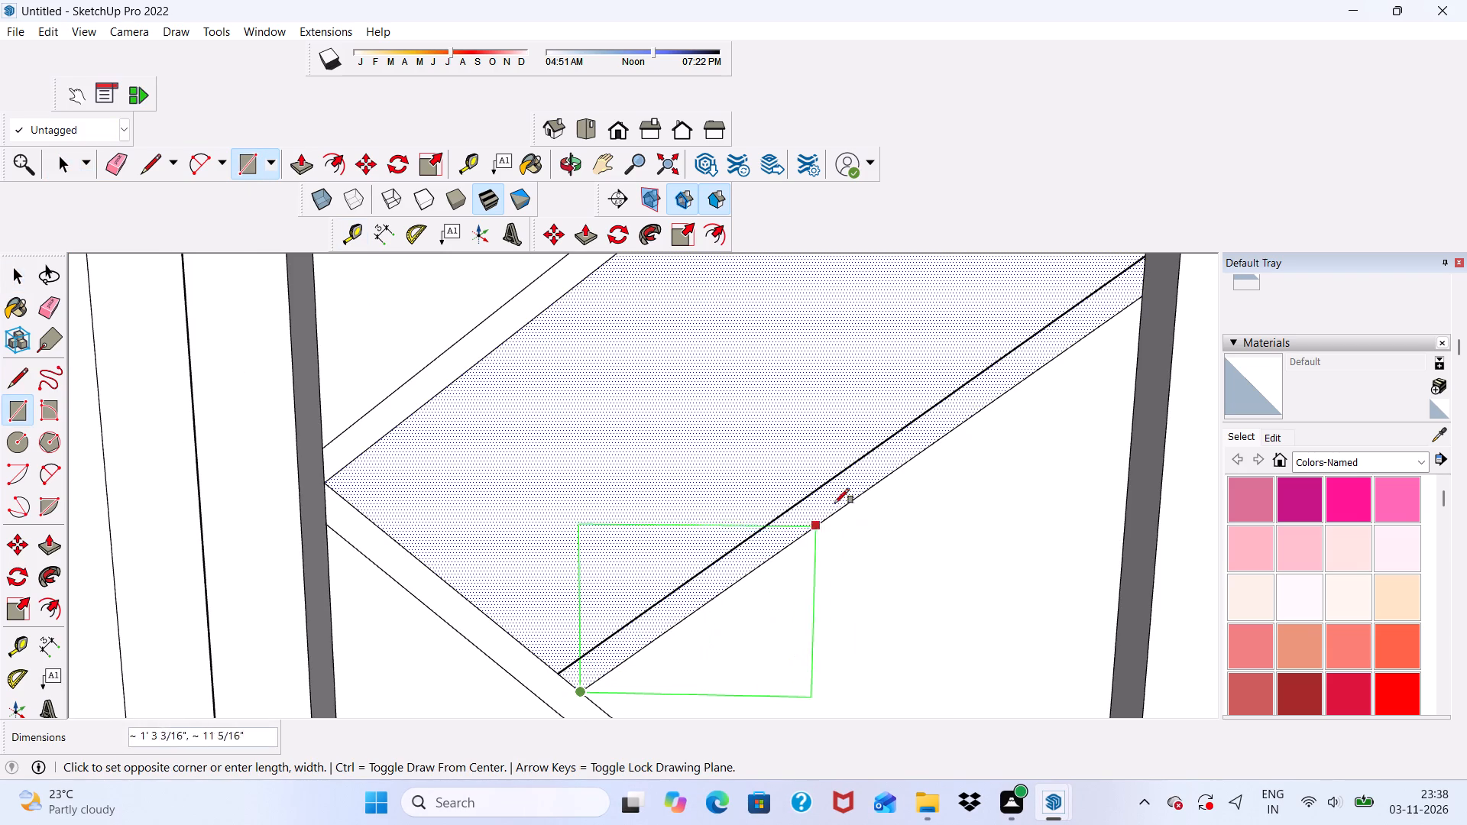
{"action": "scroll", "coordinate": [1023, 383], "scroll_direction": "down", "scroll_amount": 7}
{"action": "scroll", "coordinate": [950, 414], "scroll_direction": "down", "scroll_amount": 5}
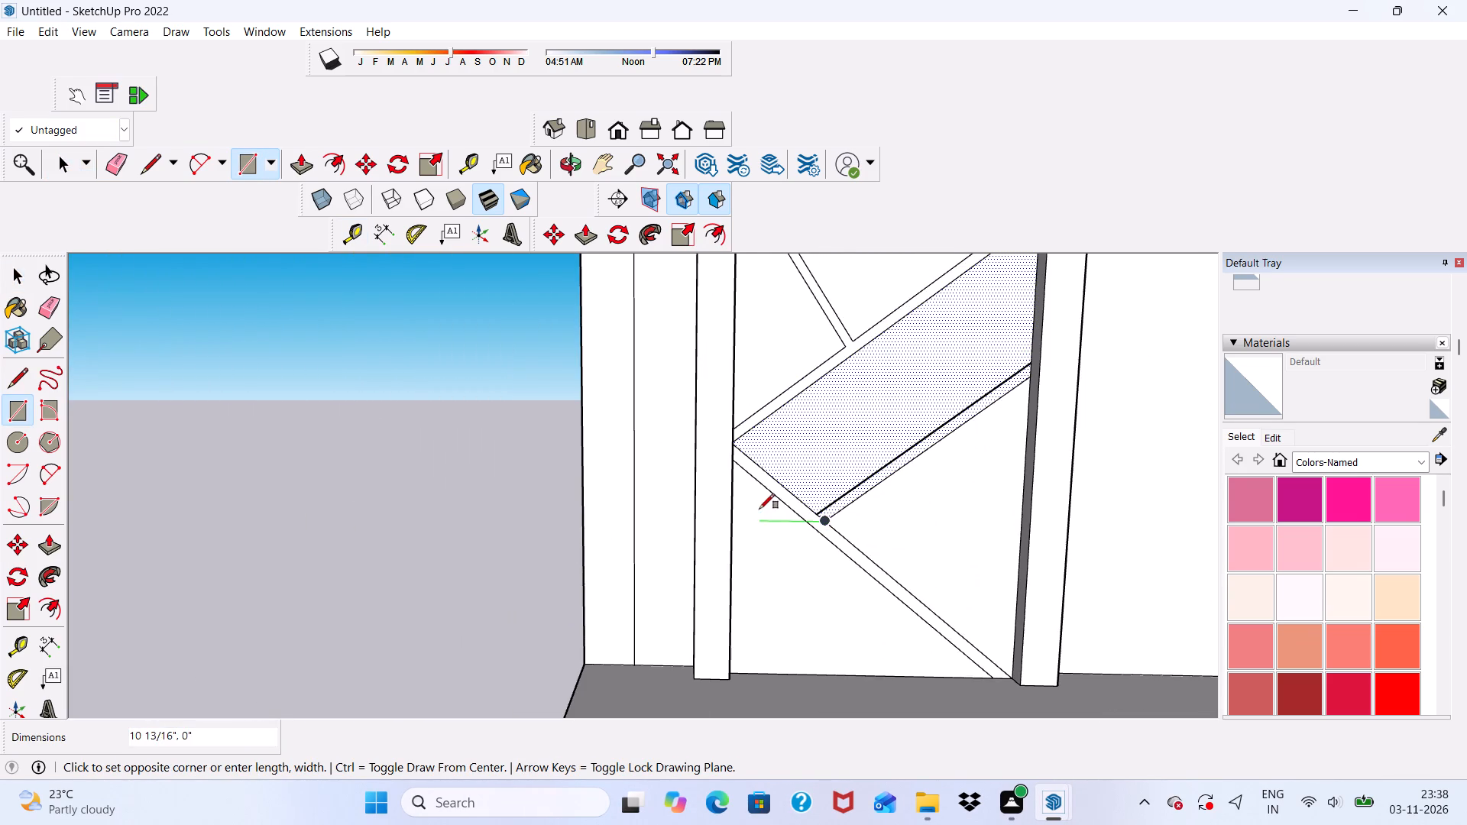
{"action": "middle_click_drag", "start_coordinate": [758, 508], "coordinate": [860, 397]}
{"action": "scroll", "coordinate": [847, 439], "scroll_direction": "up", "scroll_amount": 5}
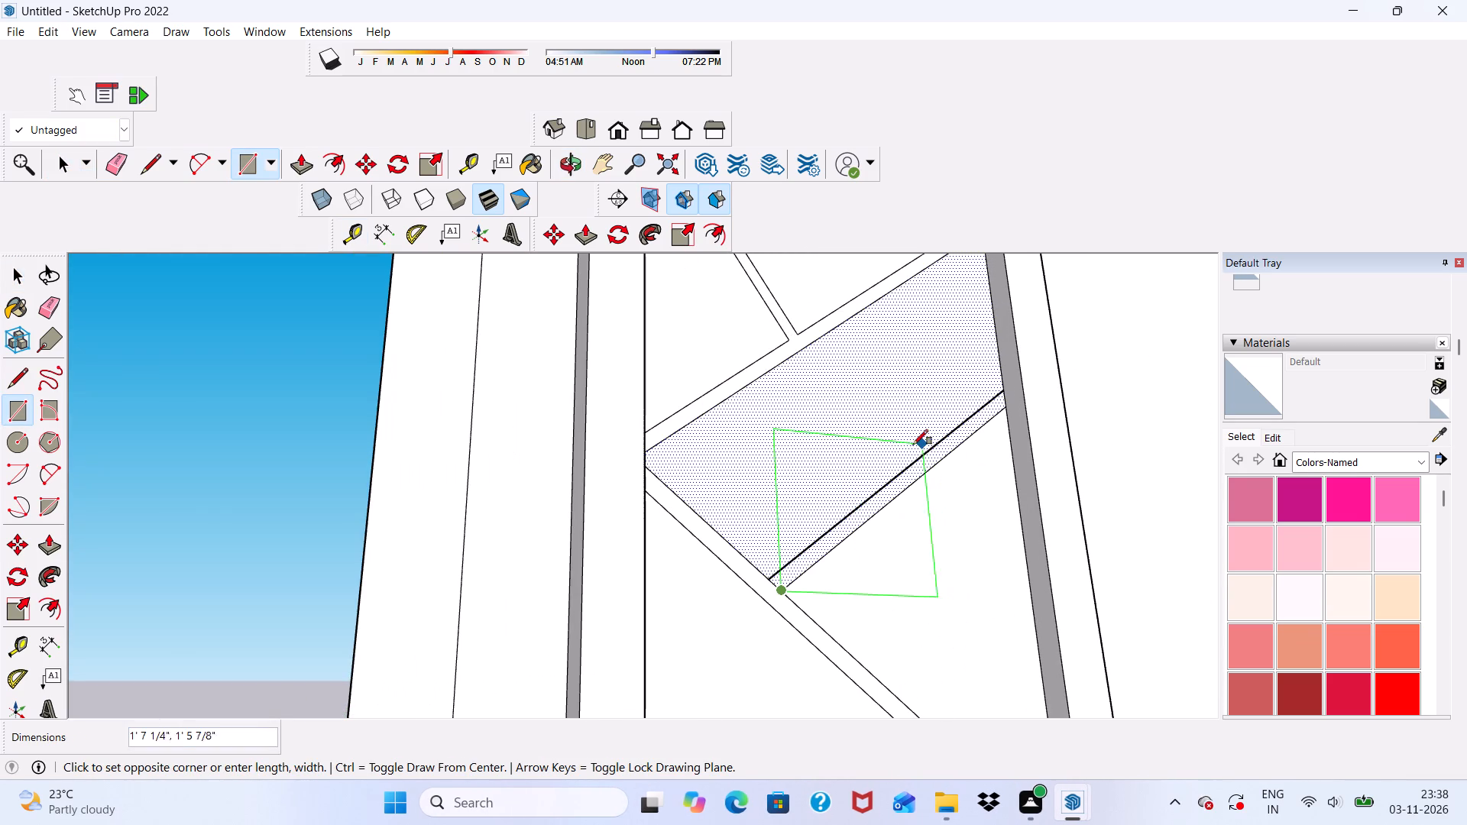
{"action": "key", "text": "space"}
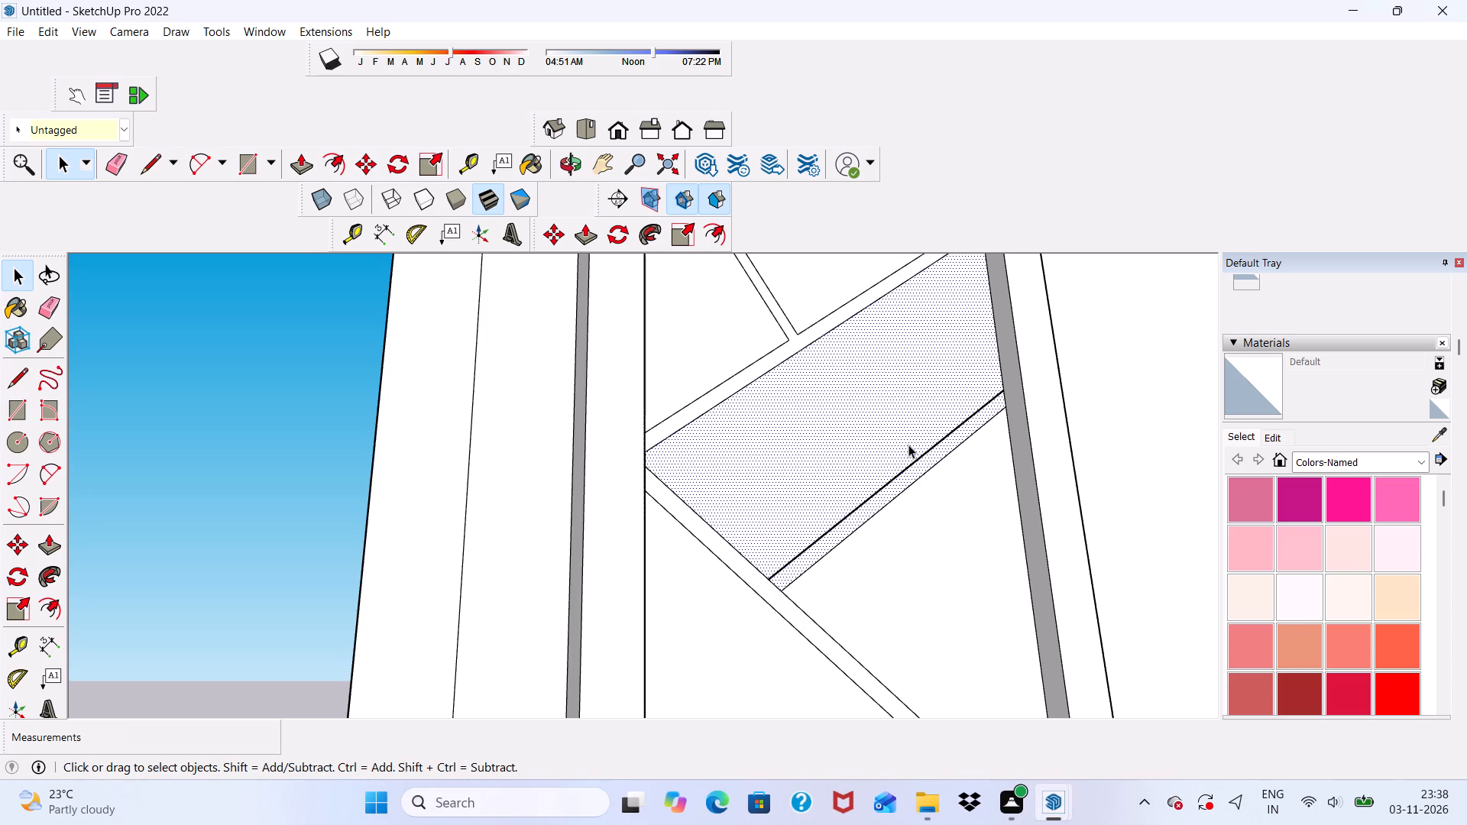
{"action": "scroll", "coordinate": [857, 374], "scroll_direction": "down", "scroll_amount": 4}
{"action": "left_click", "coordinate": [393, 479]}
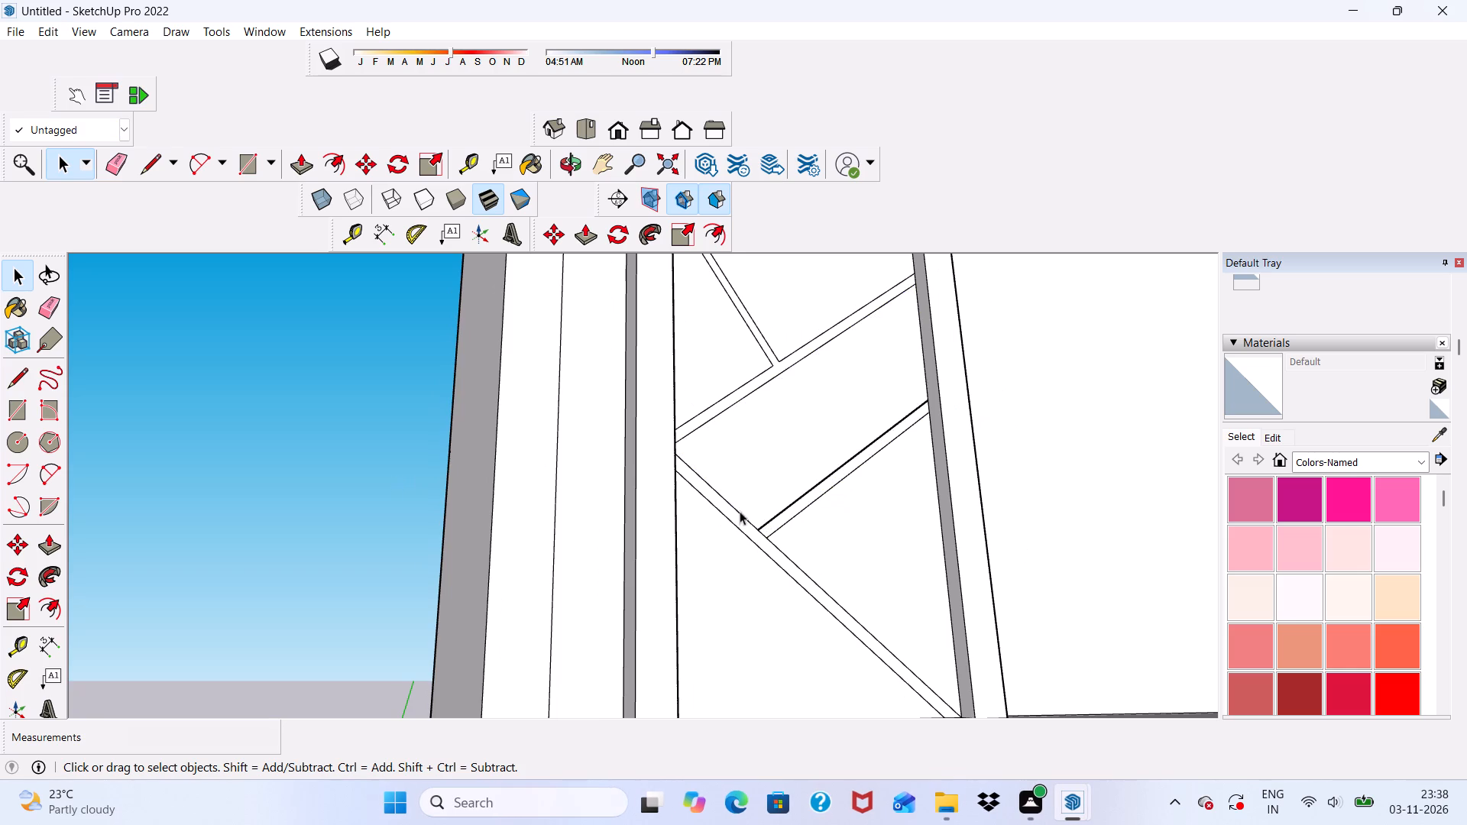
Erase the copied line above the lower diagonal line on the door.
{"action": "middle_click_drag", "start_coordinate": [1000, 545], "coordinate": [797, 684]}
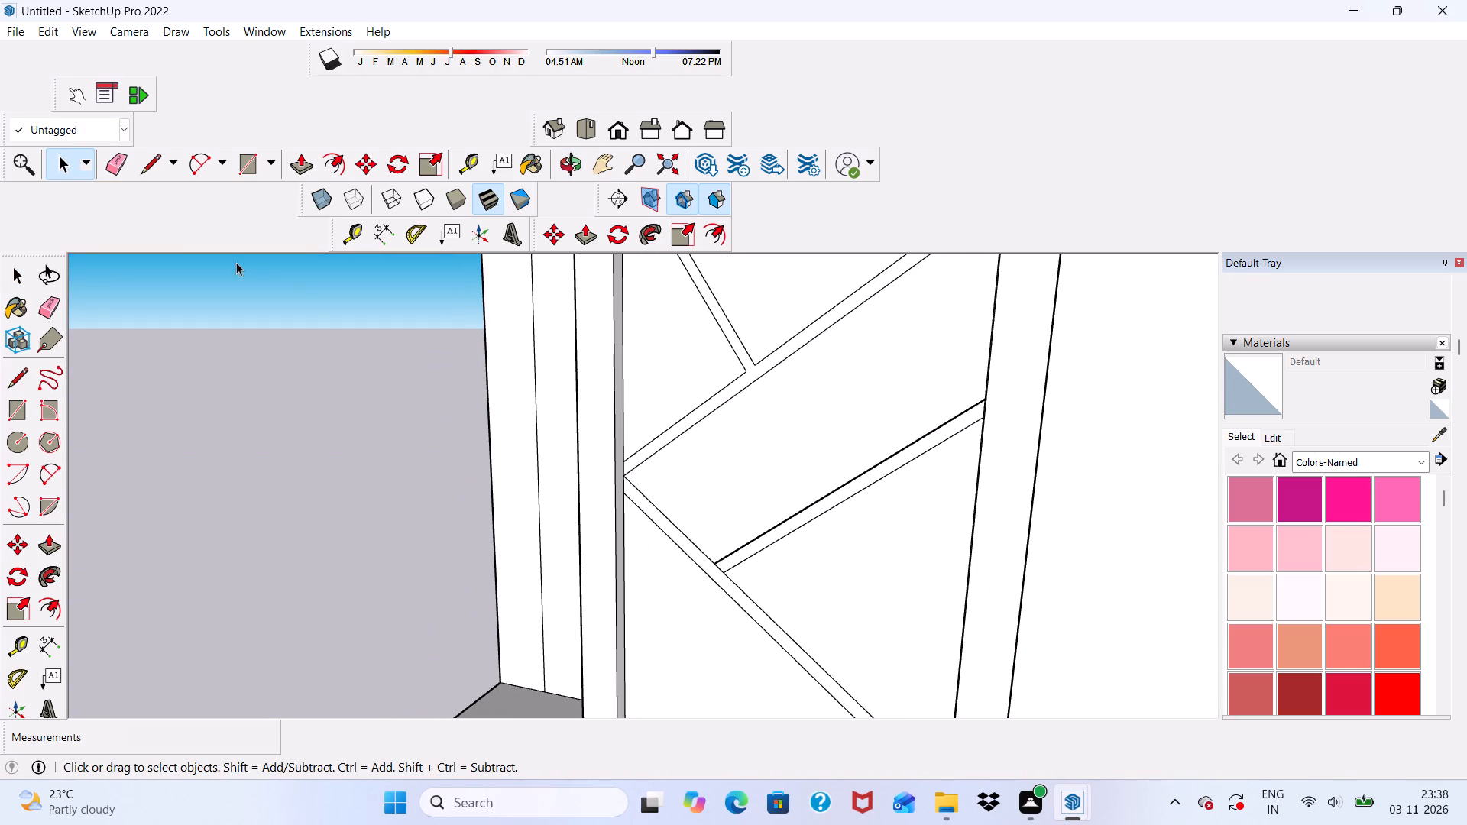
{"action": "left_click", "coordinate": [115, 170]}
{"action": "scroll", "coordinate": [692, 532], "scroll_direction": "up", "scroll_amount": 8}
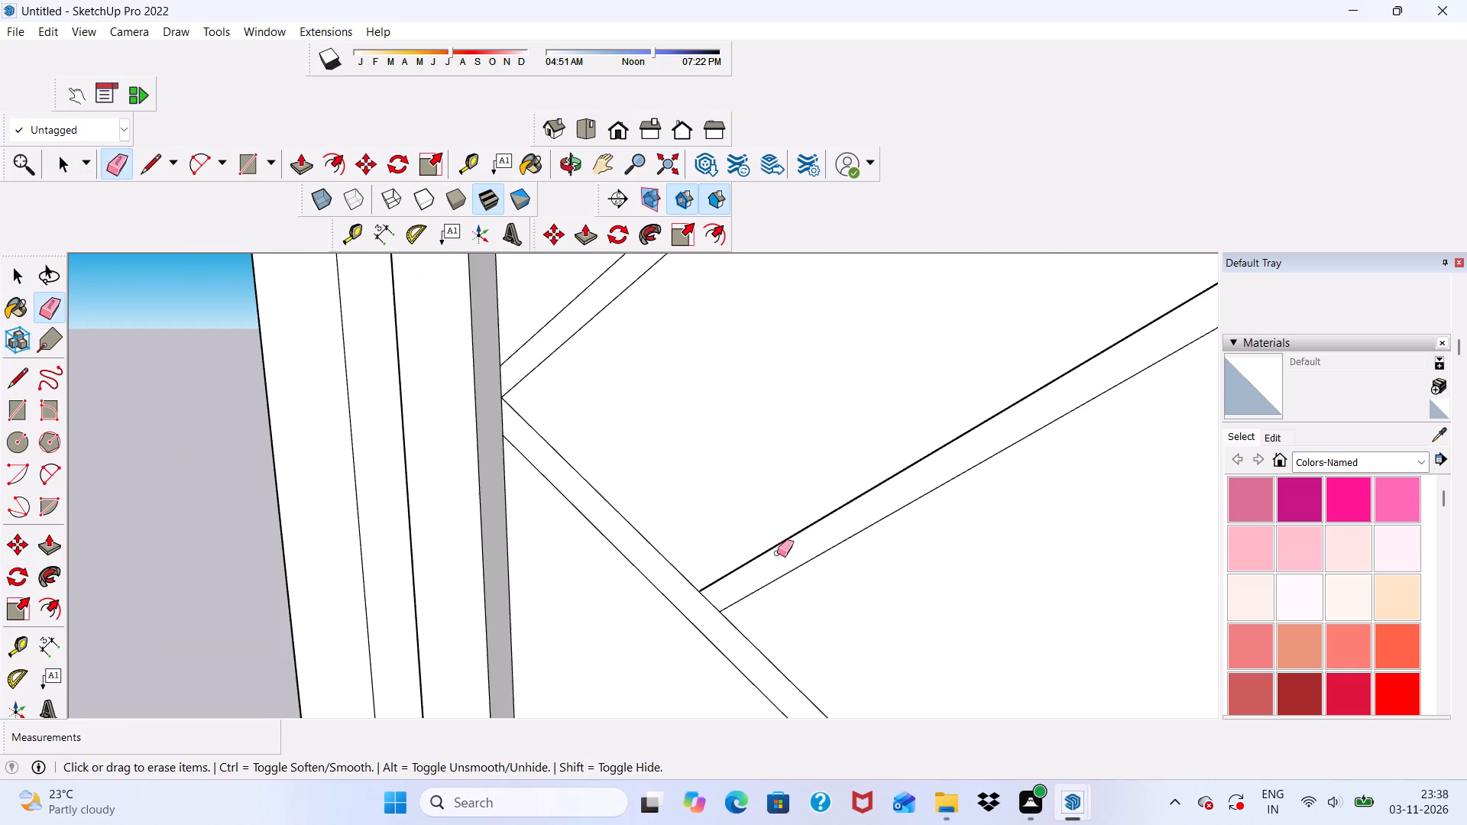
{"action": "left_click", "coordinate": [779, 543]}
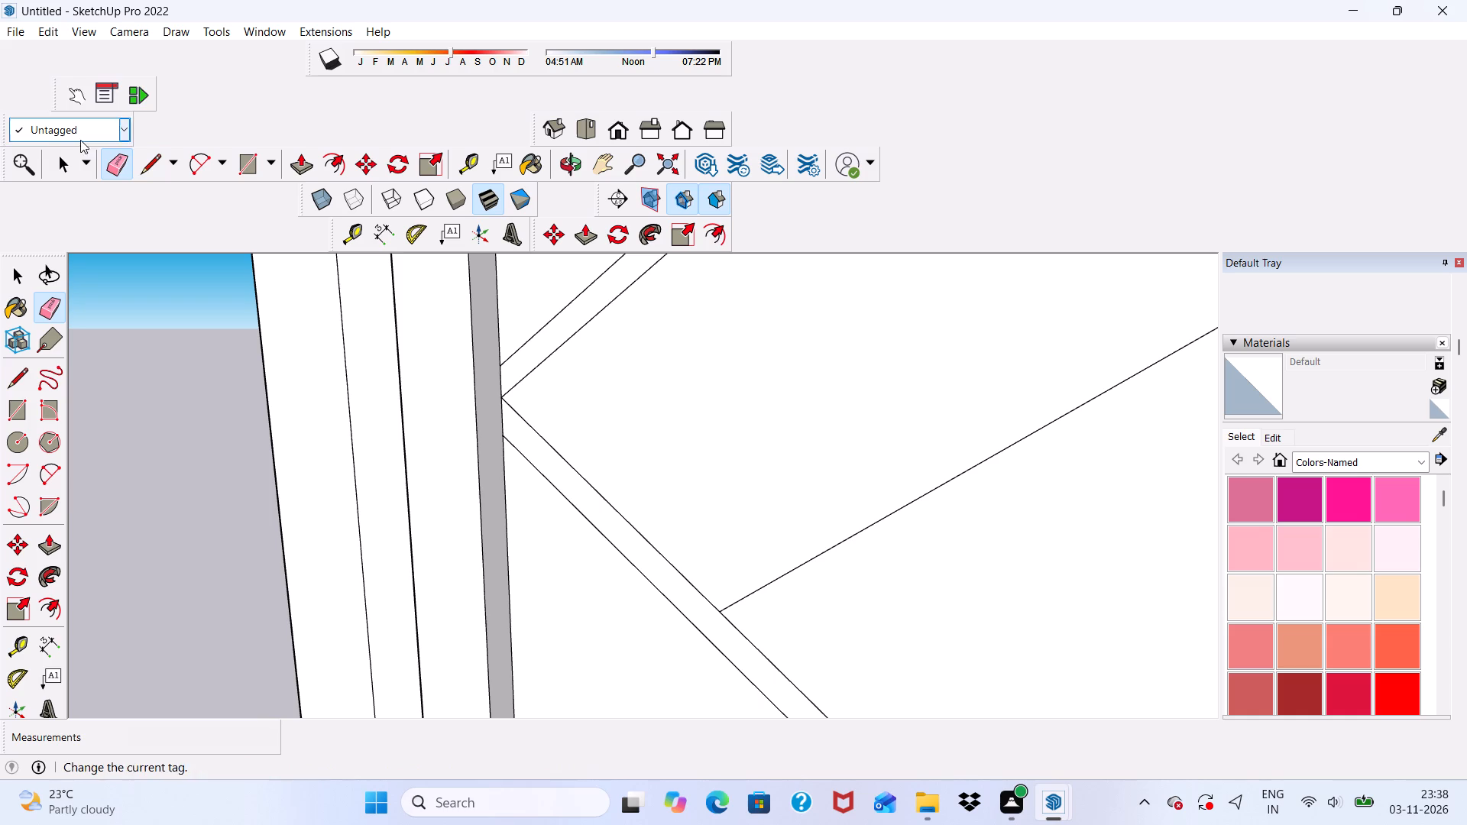
Draw a line about 3' 2 1/8" long just below the lower diagonal, from the crossing strip's edge to the door frame.
{"action": "left_click", "coordinate": [147, 170]}
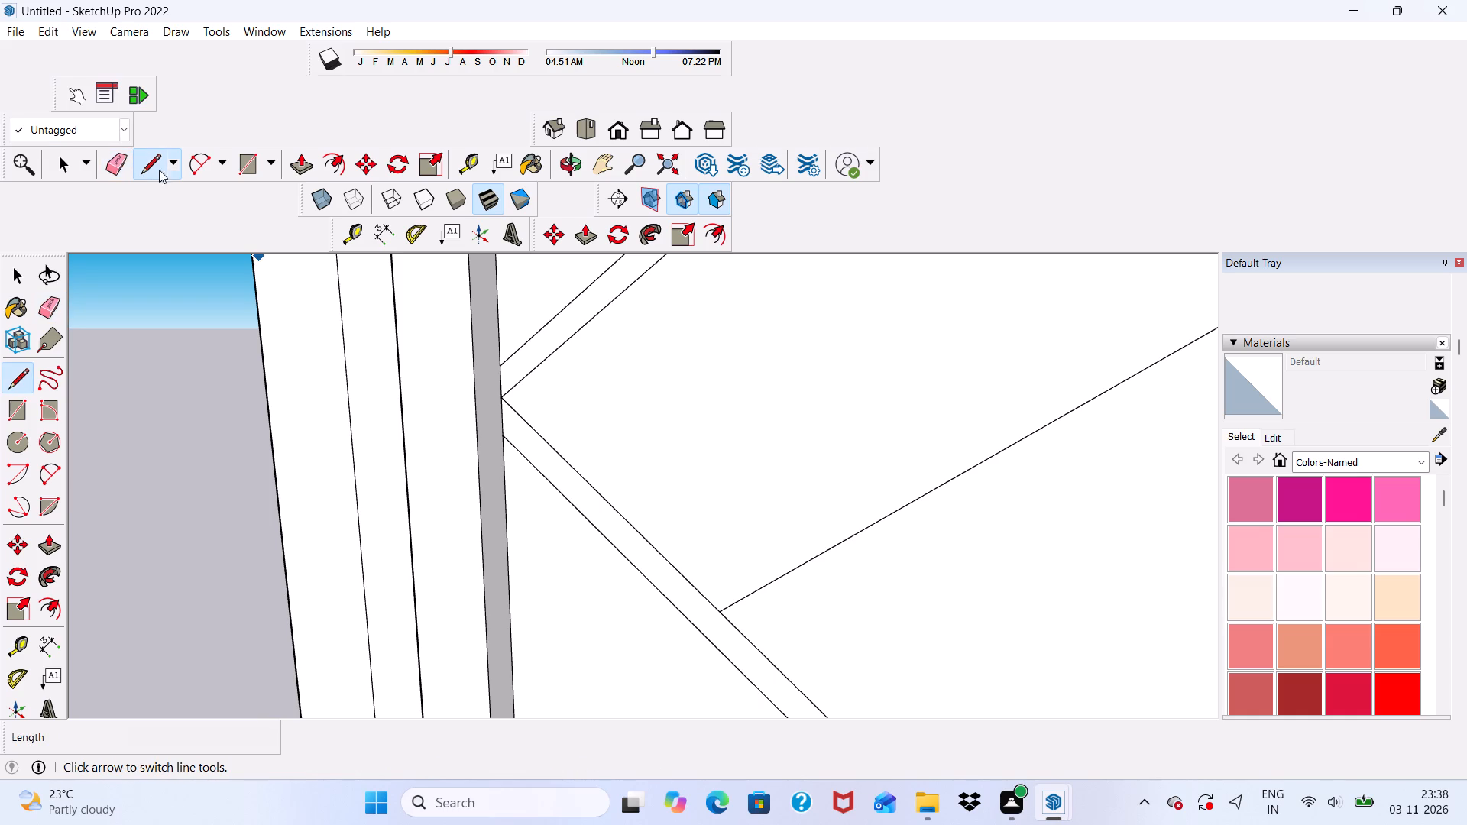
{"action": "scroll", "coordinate": [164, 170], "scroll_direction": "down", "scroll_amount": 4}
{"action": "scroll", "coordinate": [742, 465], "scroll_direction": "down", "scroll_amount": 7}
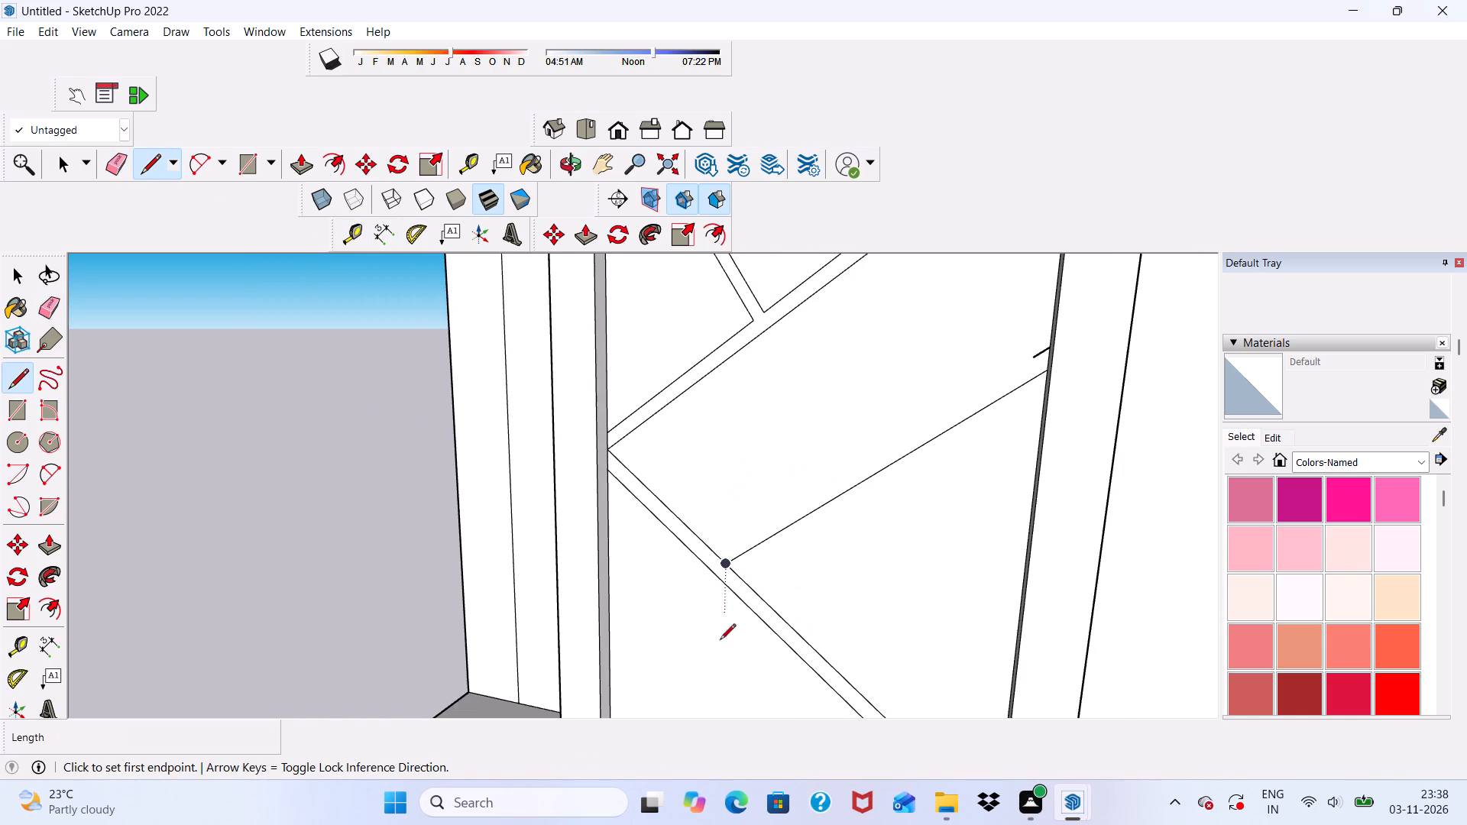
{"action": "middle_click_drag", "start_coordinate": [733, 592], "coordinate": [921, 545]}
{"action": "scroll", "coordinate": [827, 562], "scroll_direction": "up", "scroll_amount": 5}
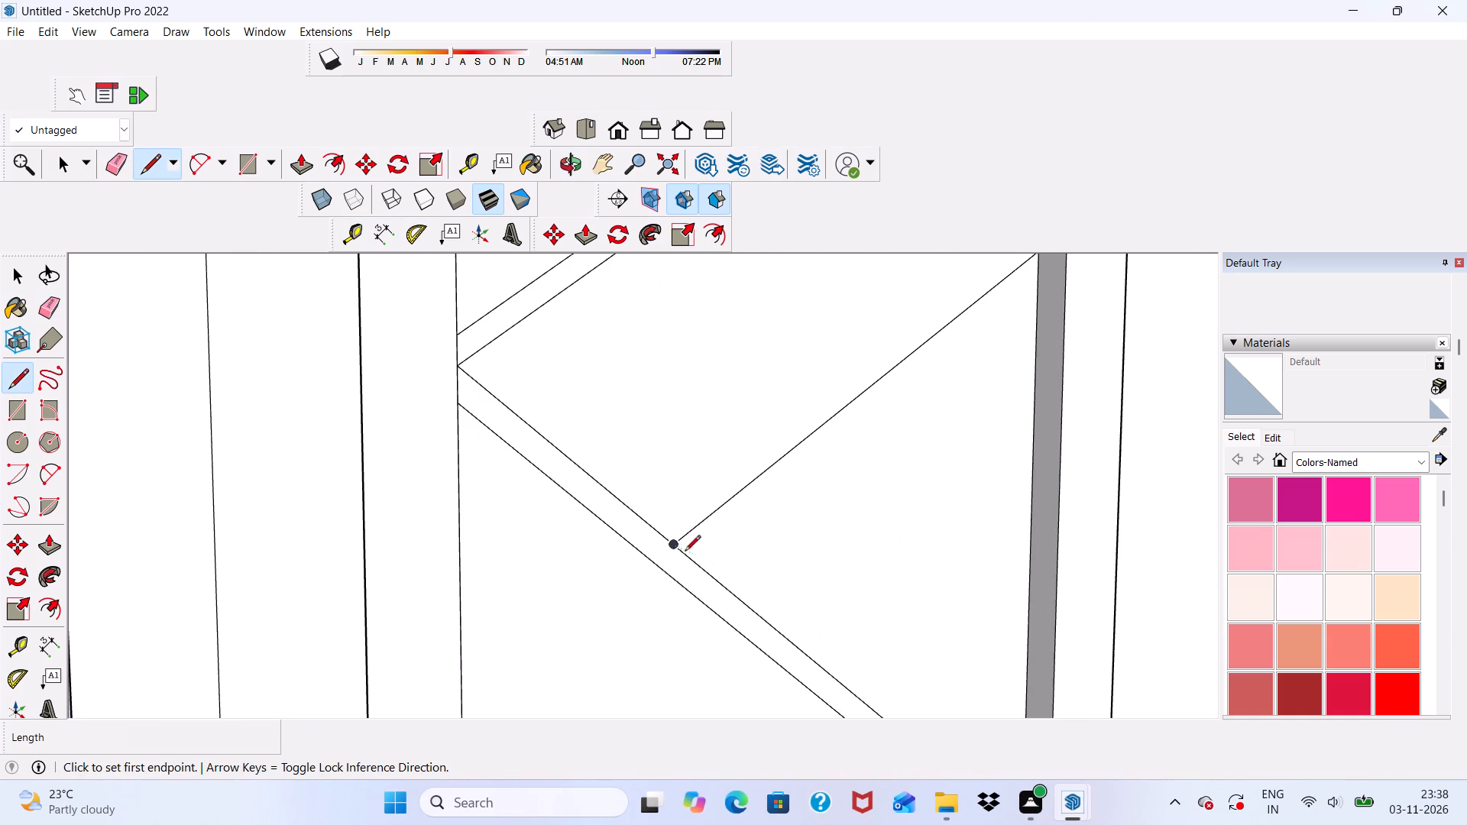
{"action": "scroll", "coordinate": [682, 552], "scroll_direction": "up", "scroll_amount": 2}
{"action": "left_click", "coordinate": [697, 560]}
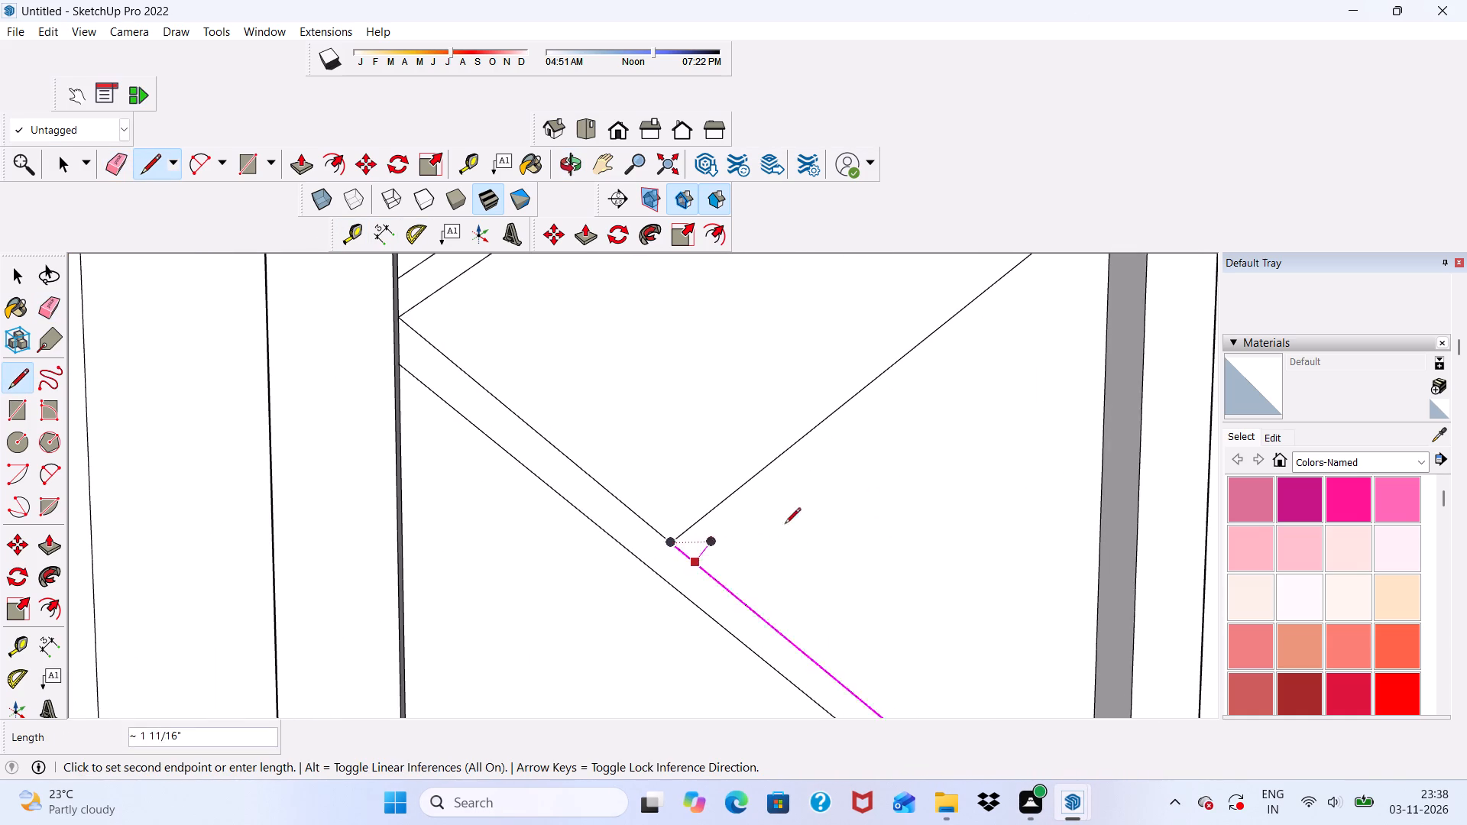
{"action": "scroll", "coordinate": [941, 416], "scroll_direction": "down", "scroll_amount": 4}
{"action": "scroll", "coordinate": [1049, 280], "scroll_direction": "up", "scroll_amount": 4}
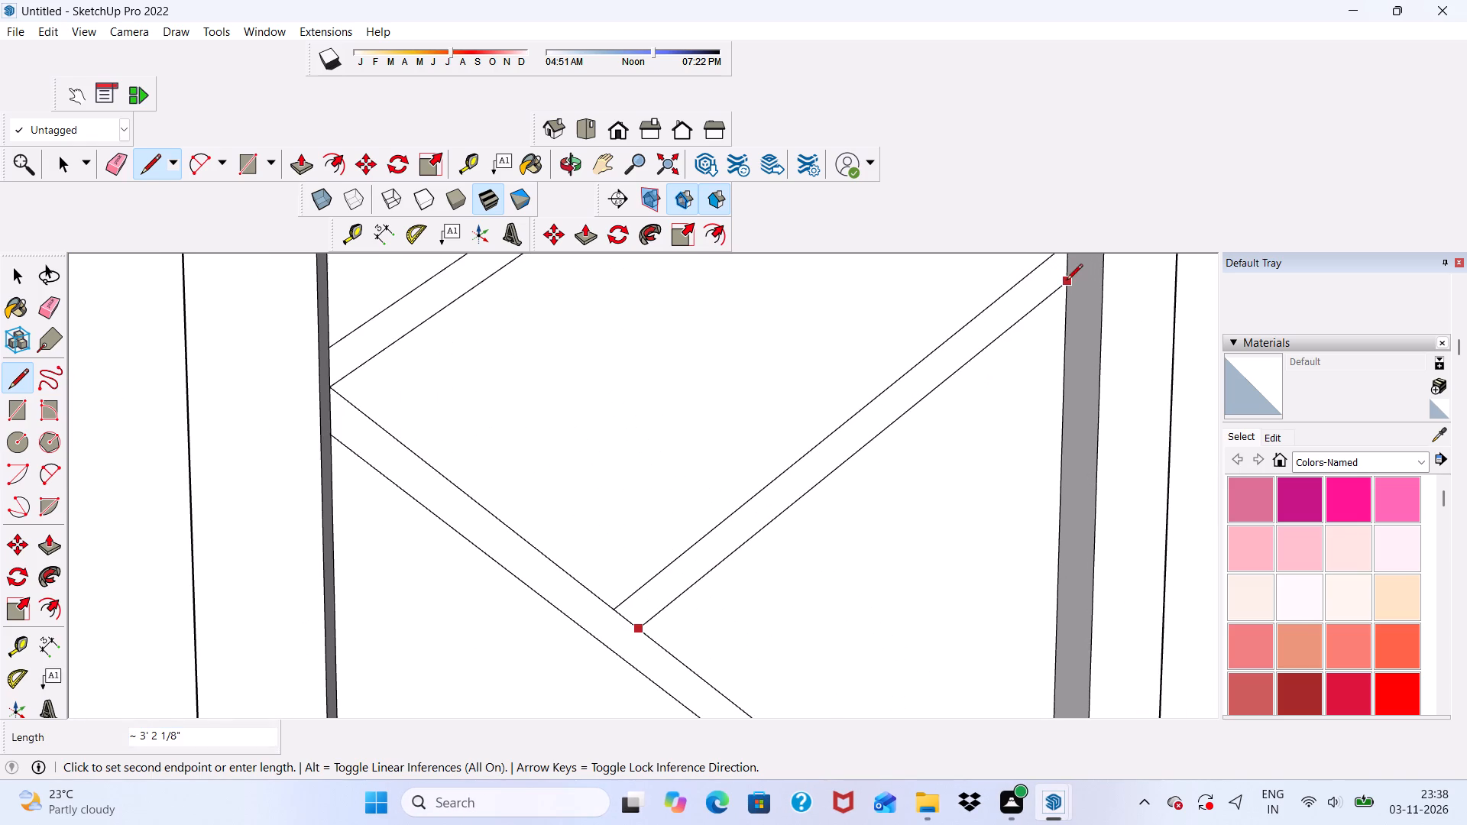
{"action": "left_click", "coordinate": [1069, 277]}
{"action": "scroll", "coordinate": [1022, 325], "scroll_direction": "down", "scroll_amount": 4}
{"action": "scroll", "coordinate": [910, 526], "scroll_direction": "down", "scroll_amount": 3}
{"action": "middle_click_drag", "start_coordinate": [910, 526], "coordinate": [881, 534]}
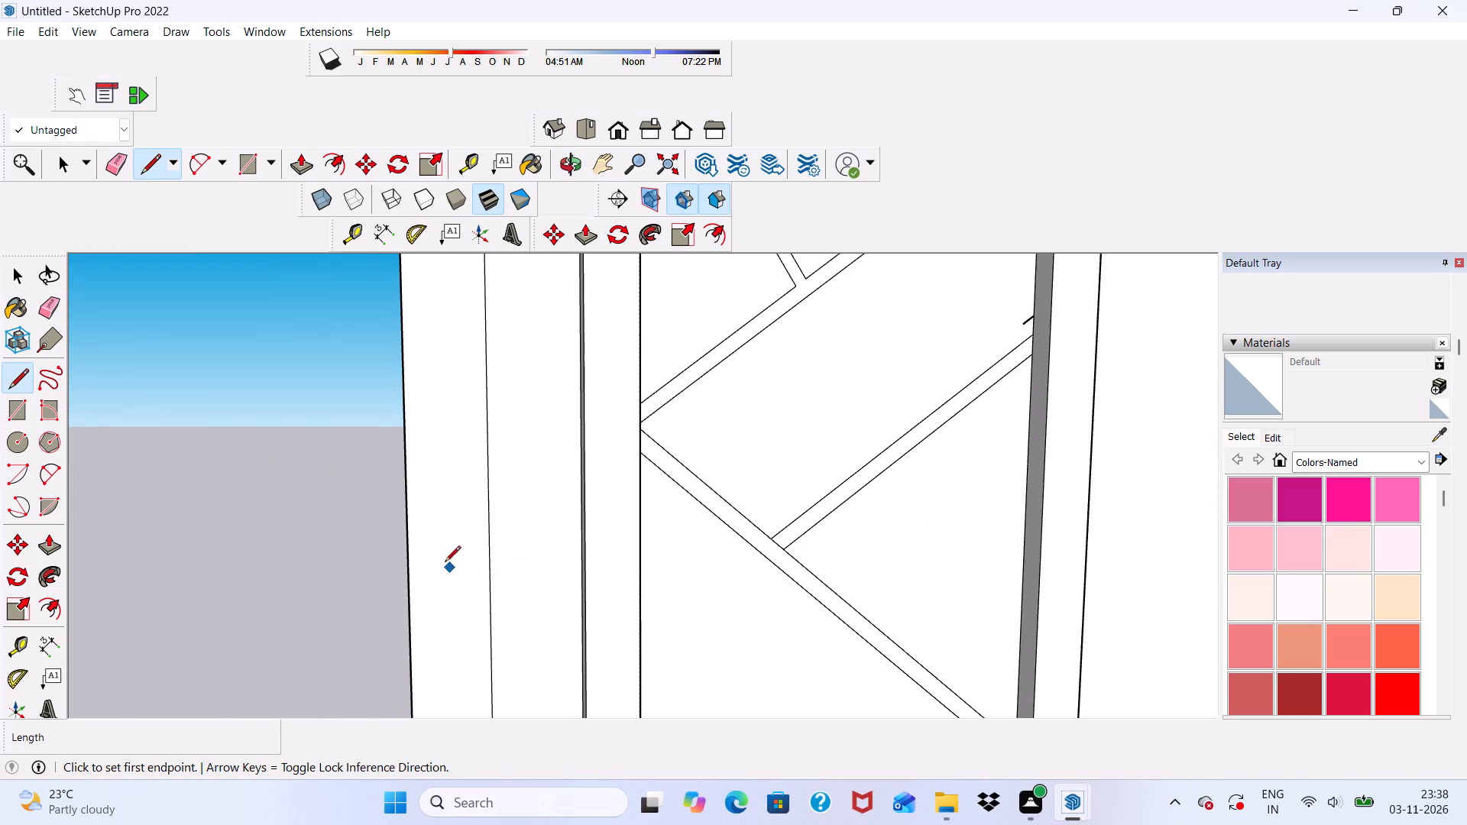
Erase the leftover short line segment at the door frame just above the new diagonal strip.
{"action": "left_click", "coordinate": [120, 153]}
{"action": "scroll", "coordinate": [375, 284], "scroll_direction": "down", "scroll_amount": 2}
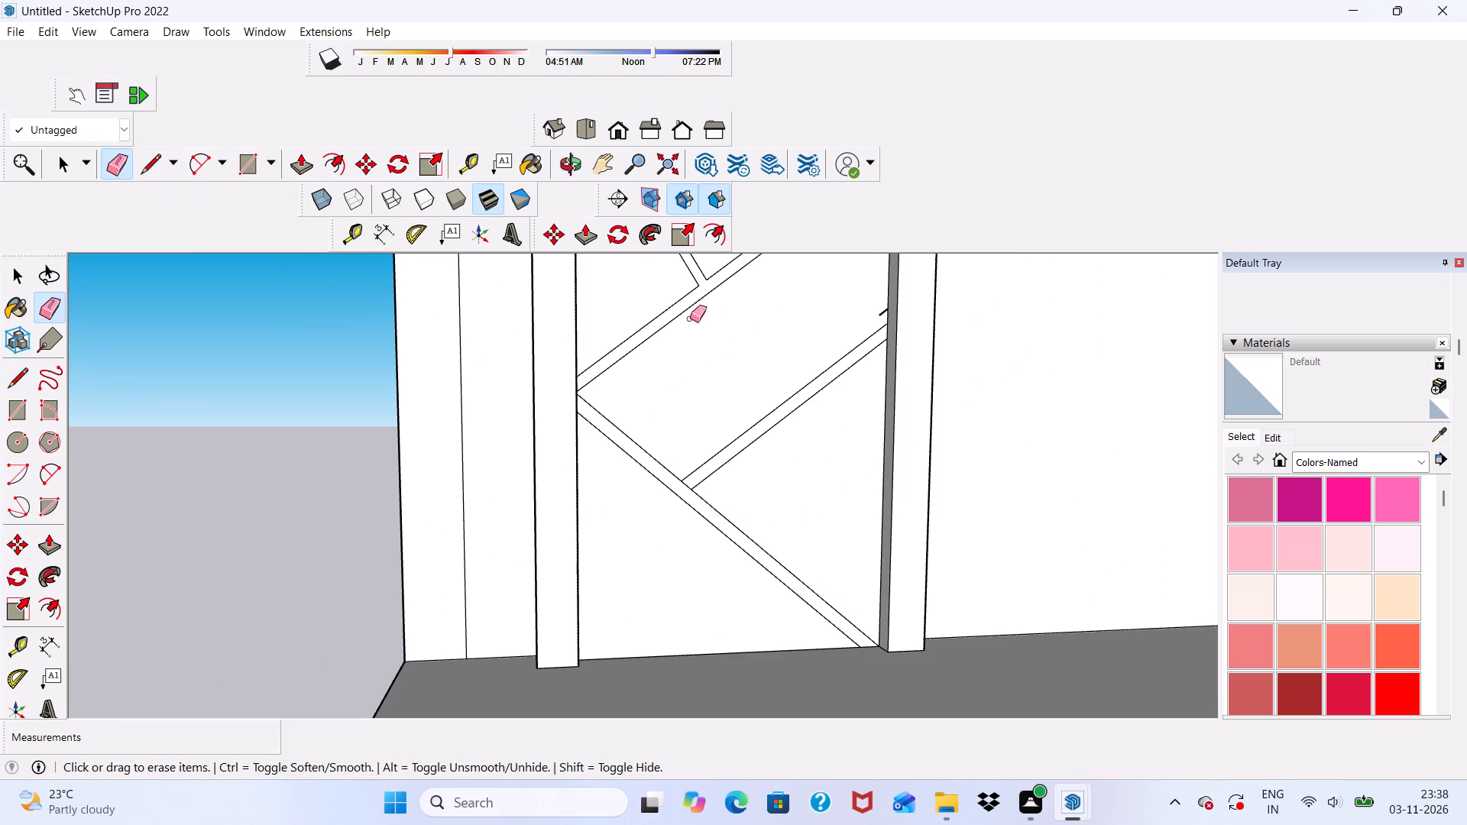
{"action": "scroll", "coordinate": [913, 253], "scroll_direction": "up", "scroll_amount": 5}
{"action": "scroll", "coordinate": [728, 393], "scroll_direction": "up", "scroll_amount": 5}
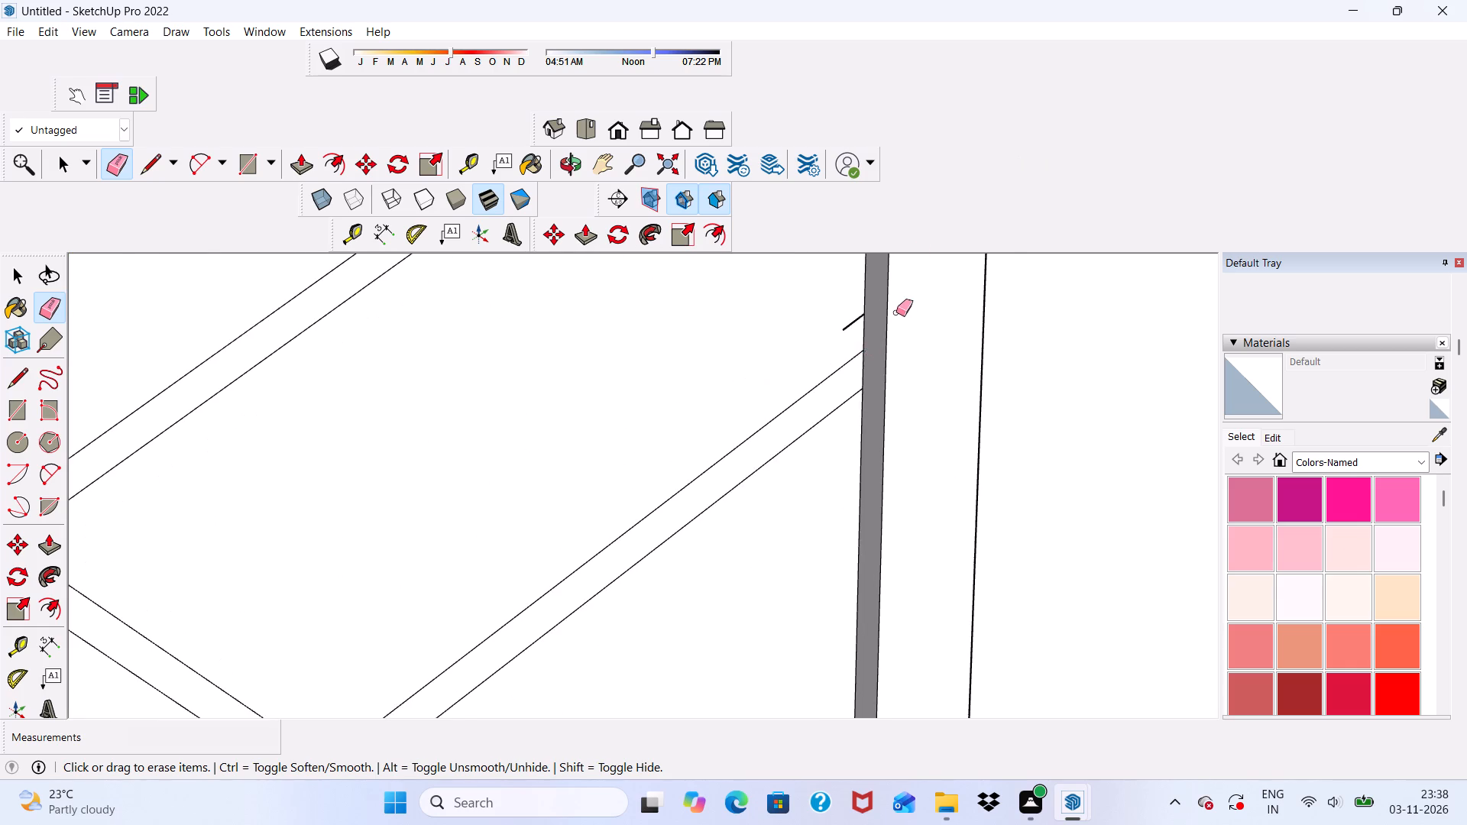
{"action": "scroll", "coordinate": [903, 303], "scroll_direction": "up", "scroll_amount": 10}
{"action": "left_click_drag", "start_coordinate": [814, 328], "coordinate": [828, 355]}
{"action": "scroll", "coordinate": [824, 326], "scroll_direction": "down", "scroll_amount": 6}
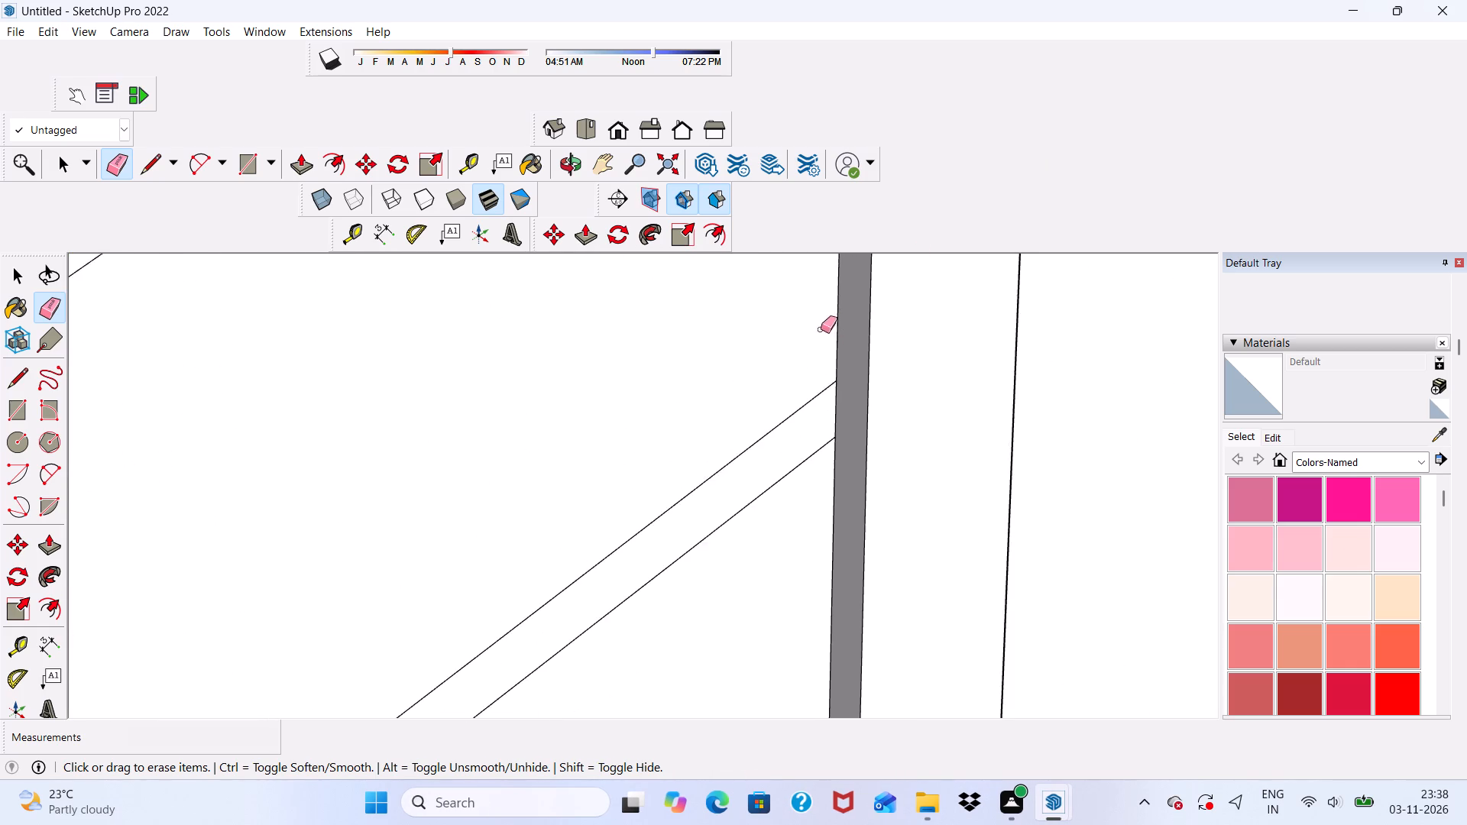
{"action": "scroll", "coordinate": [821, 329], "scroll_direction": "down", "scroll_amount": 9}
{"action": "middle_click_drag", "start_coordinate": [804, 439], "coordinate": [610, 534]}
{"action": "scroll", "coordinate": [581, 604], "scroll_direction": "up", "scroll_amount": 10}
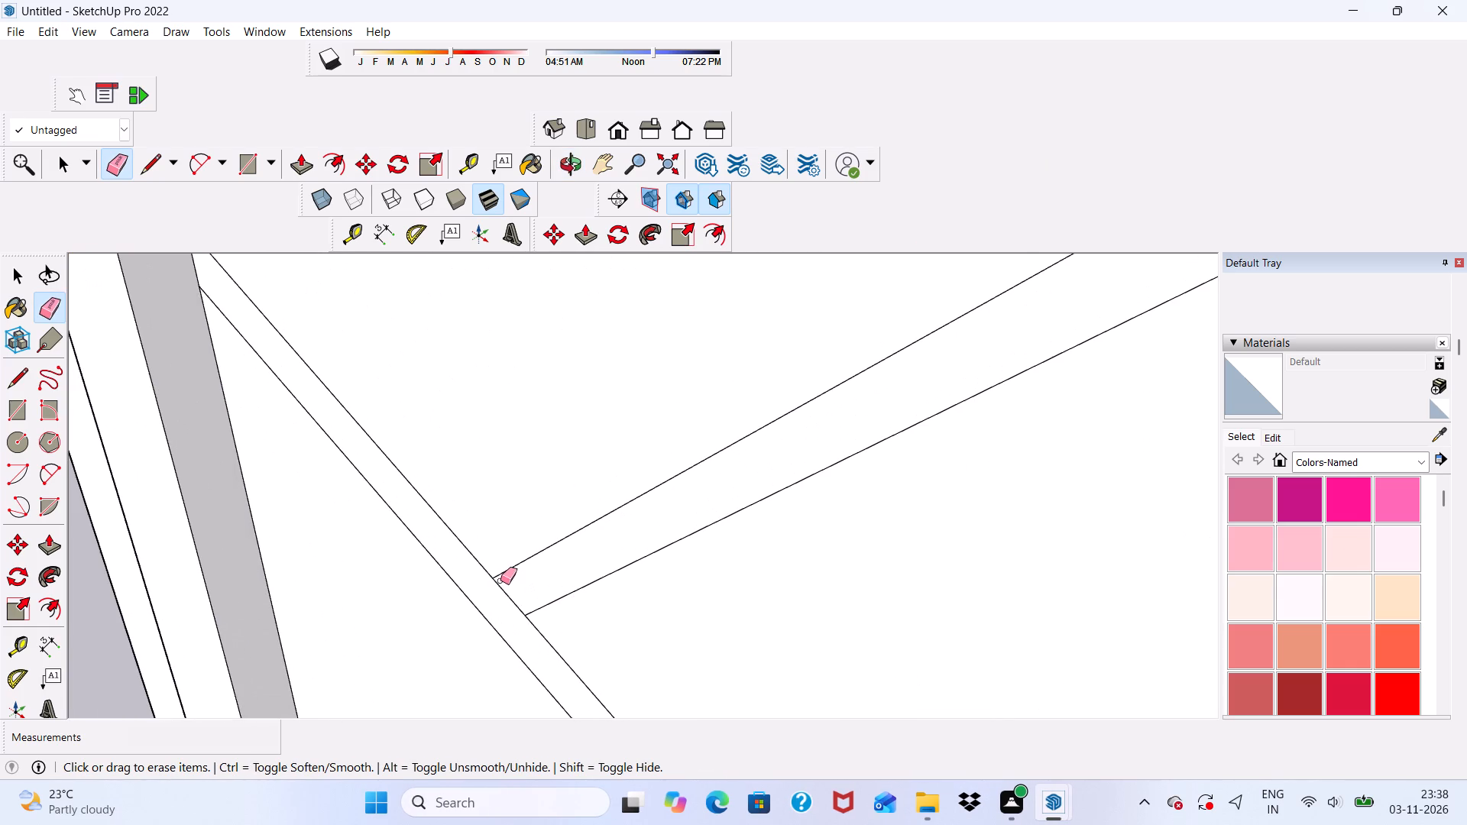
Erase the short edge segment separating the lower diagonal strip from the crossing strip at their junction on the door.
{"action": "left_click_drag", "start_coordinate": [502, 586], "coordinate": [513, 591]}
{"action": "scroll", "coordinate": [524, 565], "scroll_direction": "down", "scroll_amount": 20}
{"action": "scroll", "coordinate": [524, 565], "scroll_direction": "down", "scroll_amount": 1}
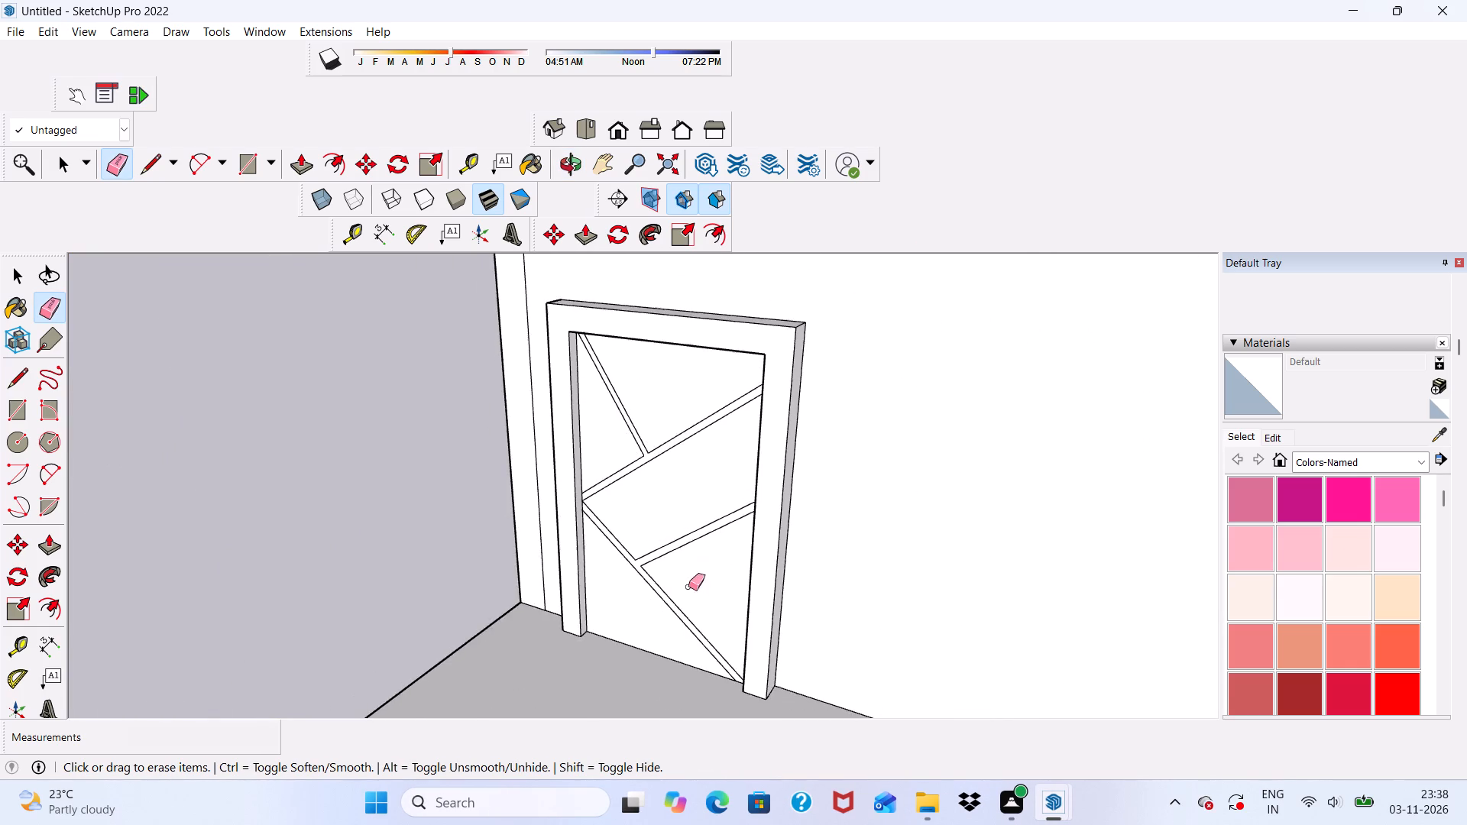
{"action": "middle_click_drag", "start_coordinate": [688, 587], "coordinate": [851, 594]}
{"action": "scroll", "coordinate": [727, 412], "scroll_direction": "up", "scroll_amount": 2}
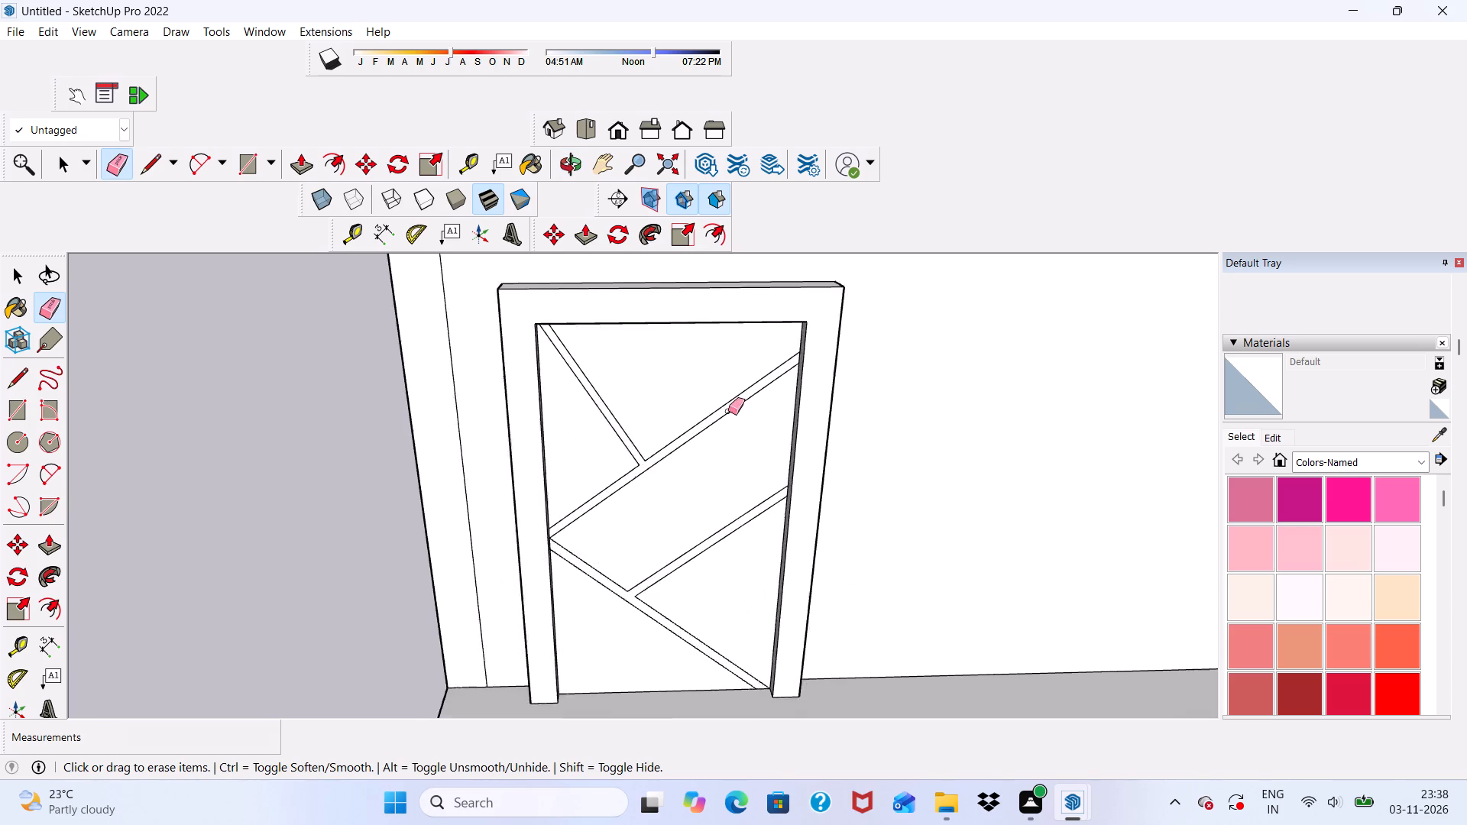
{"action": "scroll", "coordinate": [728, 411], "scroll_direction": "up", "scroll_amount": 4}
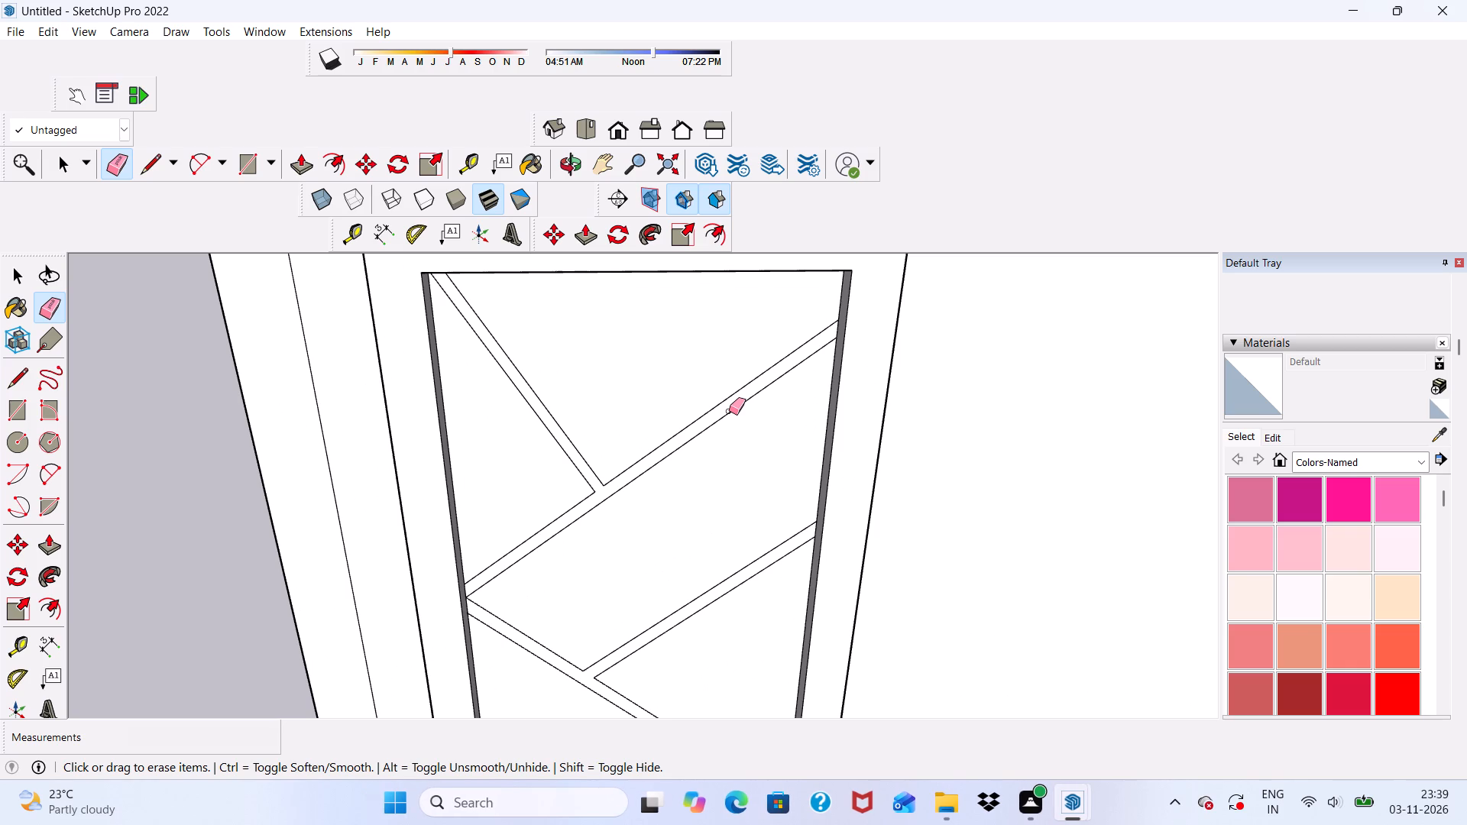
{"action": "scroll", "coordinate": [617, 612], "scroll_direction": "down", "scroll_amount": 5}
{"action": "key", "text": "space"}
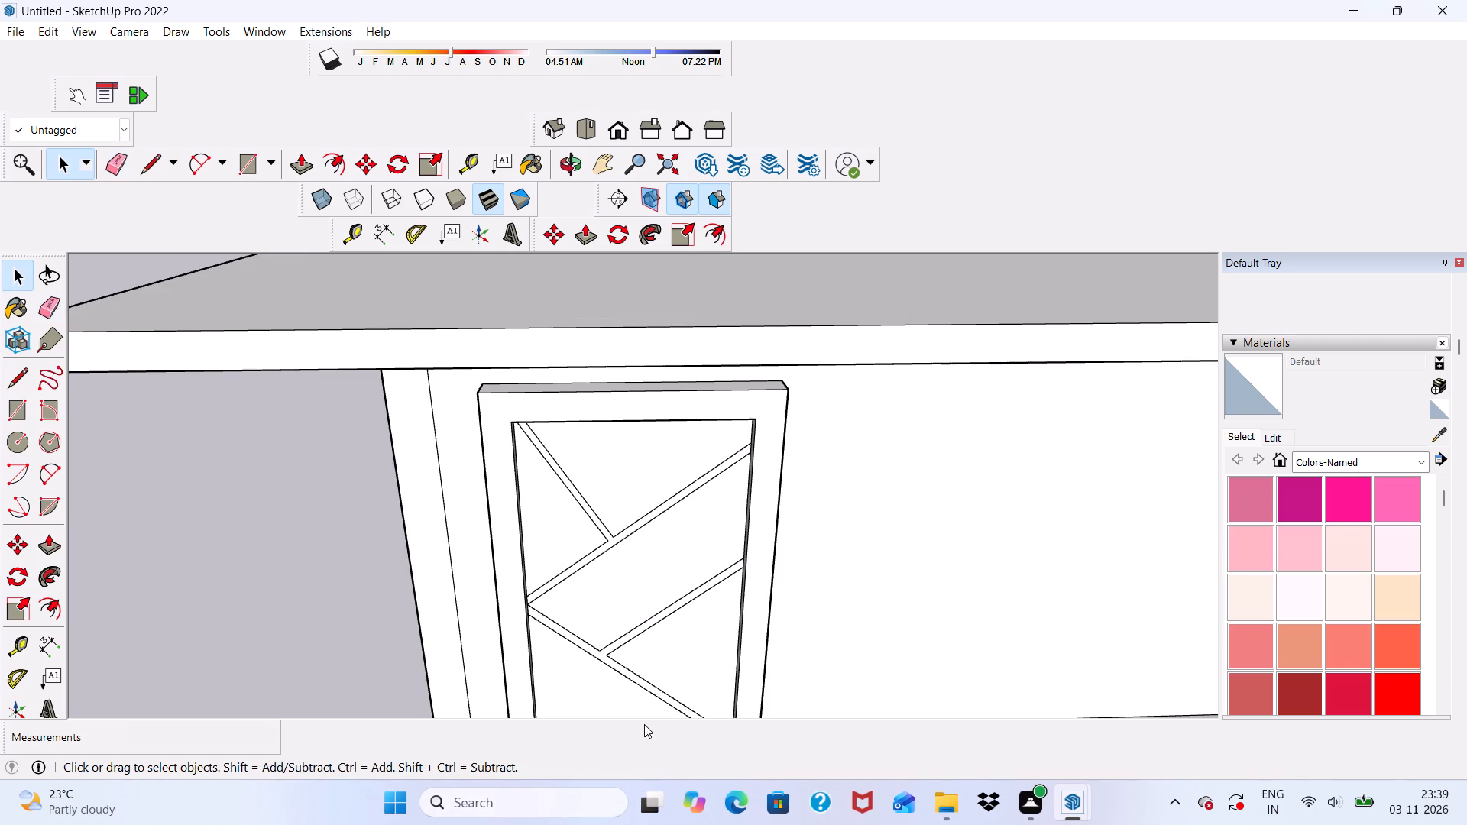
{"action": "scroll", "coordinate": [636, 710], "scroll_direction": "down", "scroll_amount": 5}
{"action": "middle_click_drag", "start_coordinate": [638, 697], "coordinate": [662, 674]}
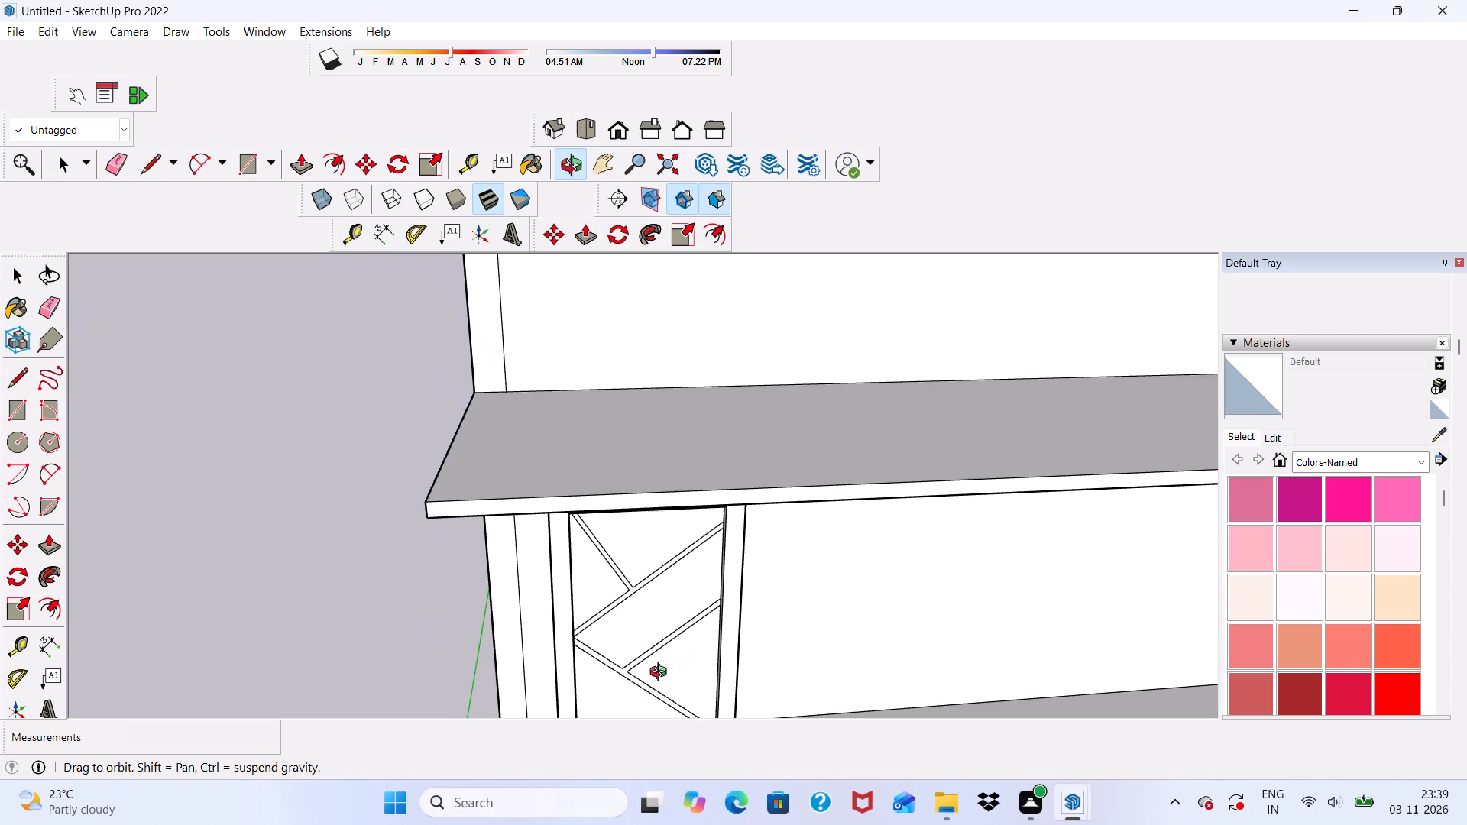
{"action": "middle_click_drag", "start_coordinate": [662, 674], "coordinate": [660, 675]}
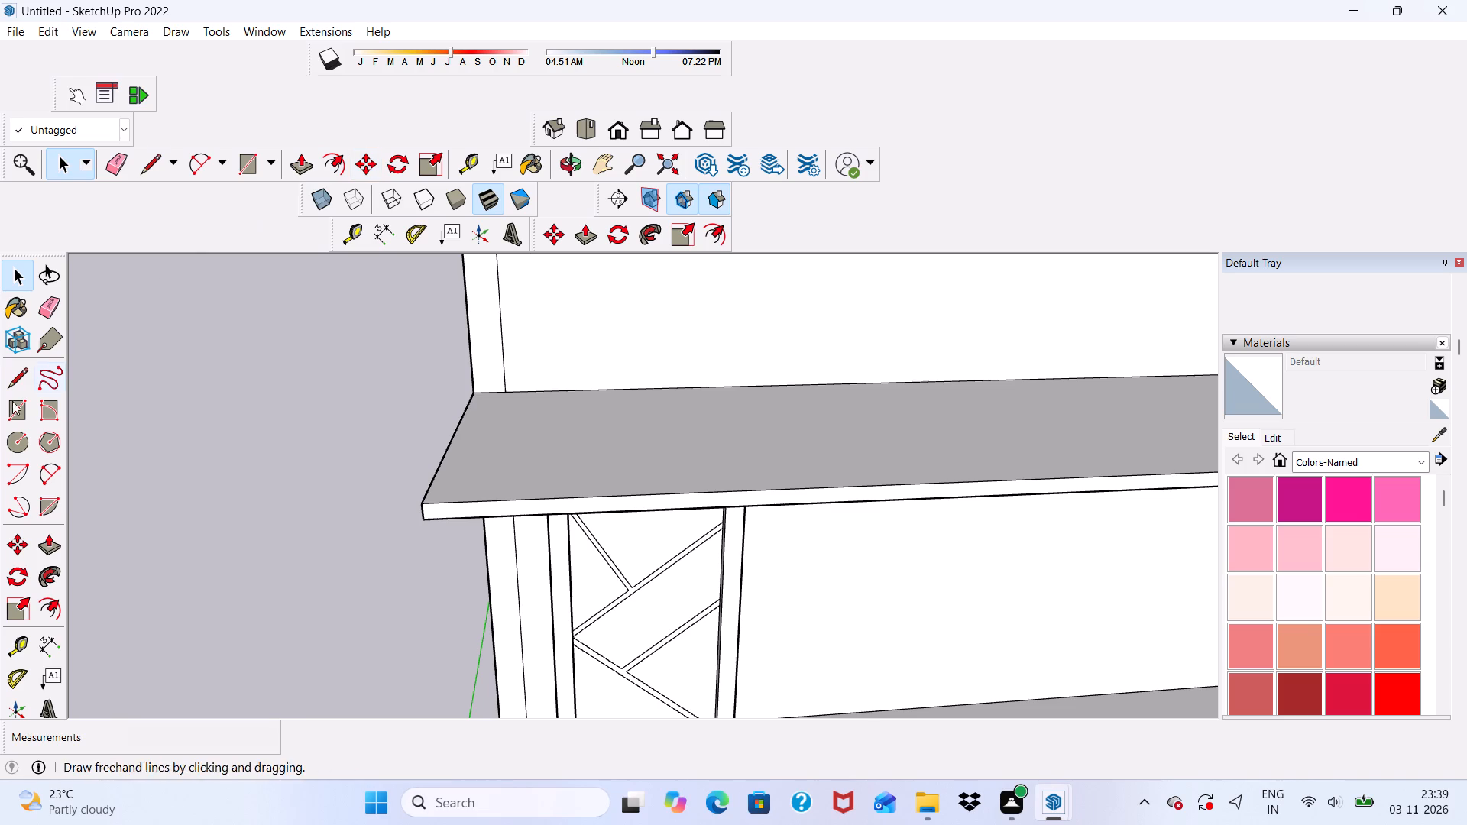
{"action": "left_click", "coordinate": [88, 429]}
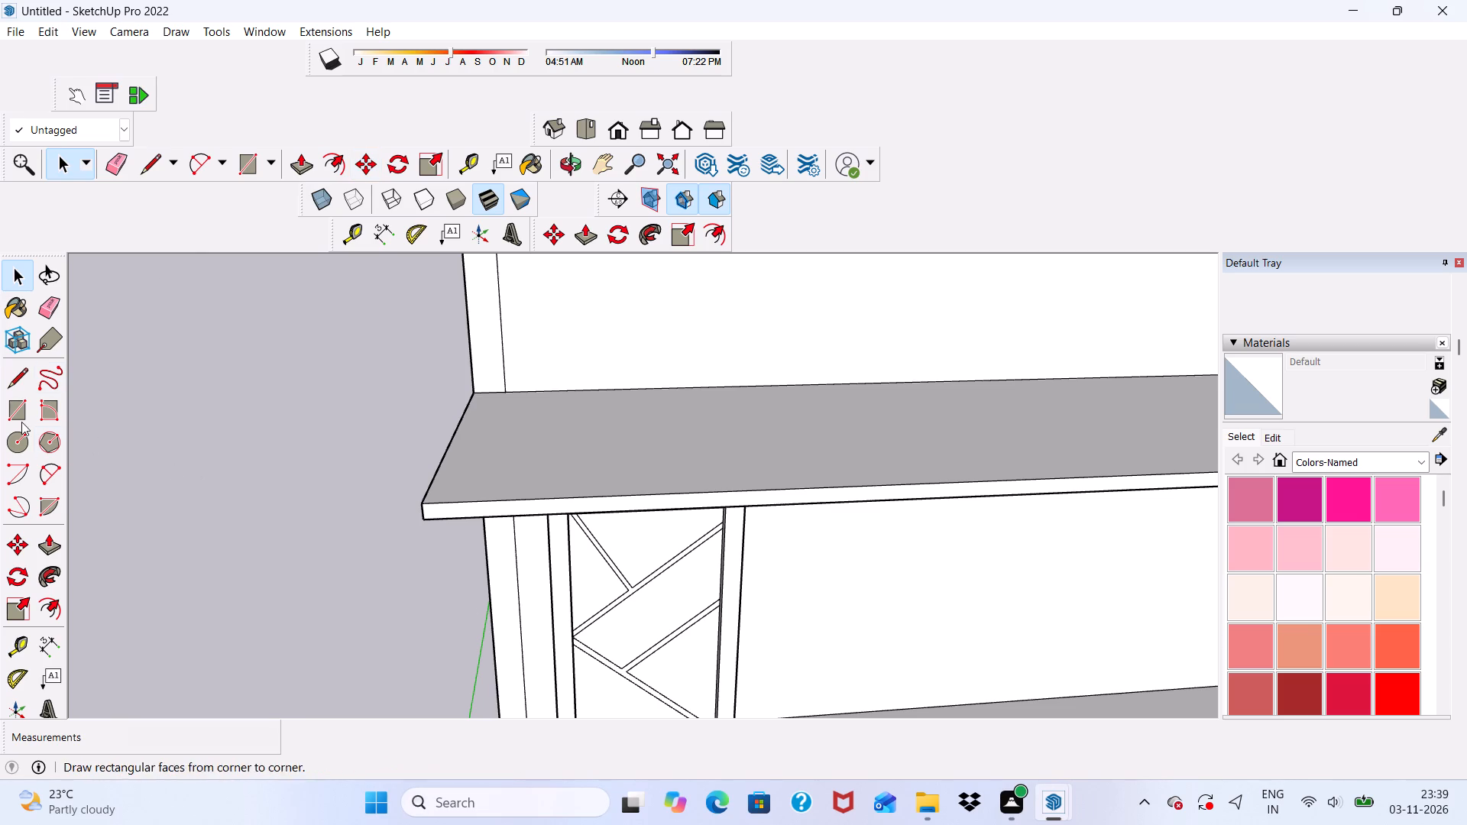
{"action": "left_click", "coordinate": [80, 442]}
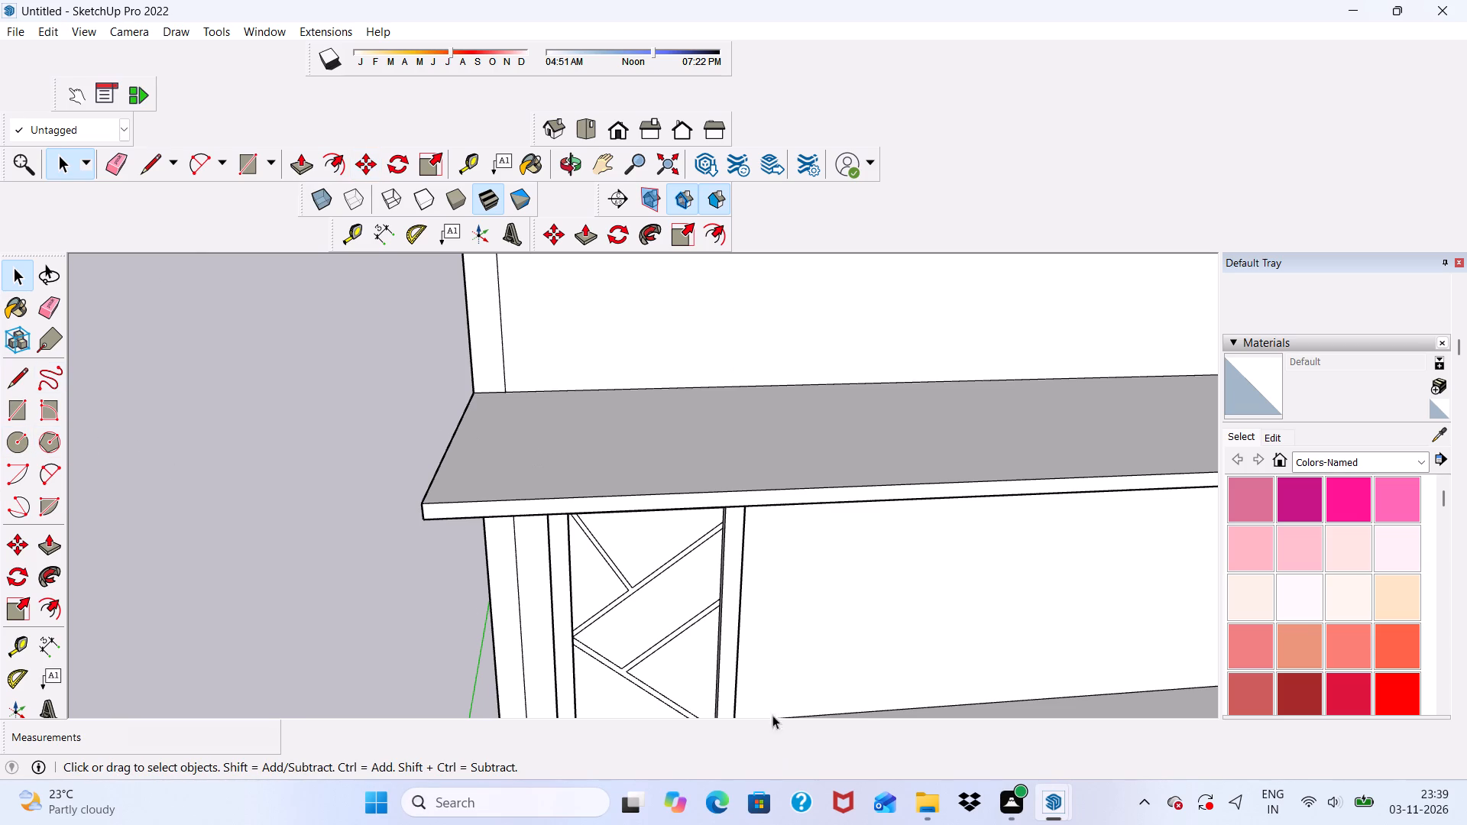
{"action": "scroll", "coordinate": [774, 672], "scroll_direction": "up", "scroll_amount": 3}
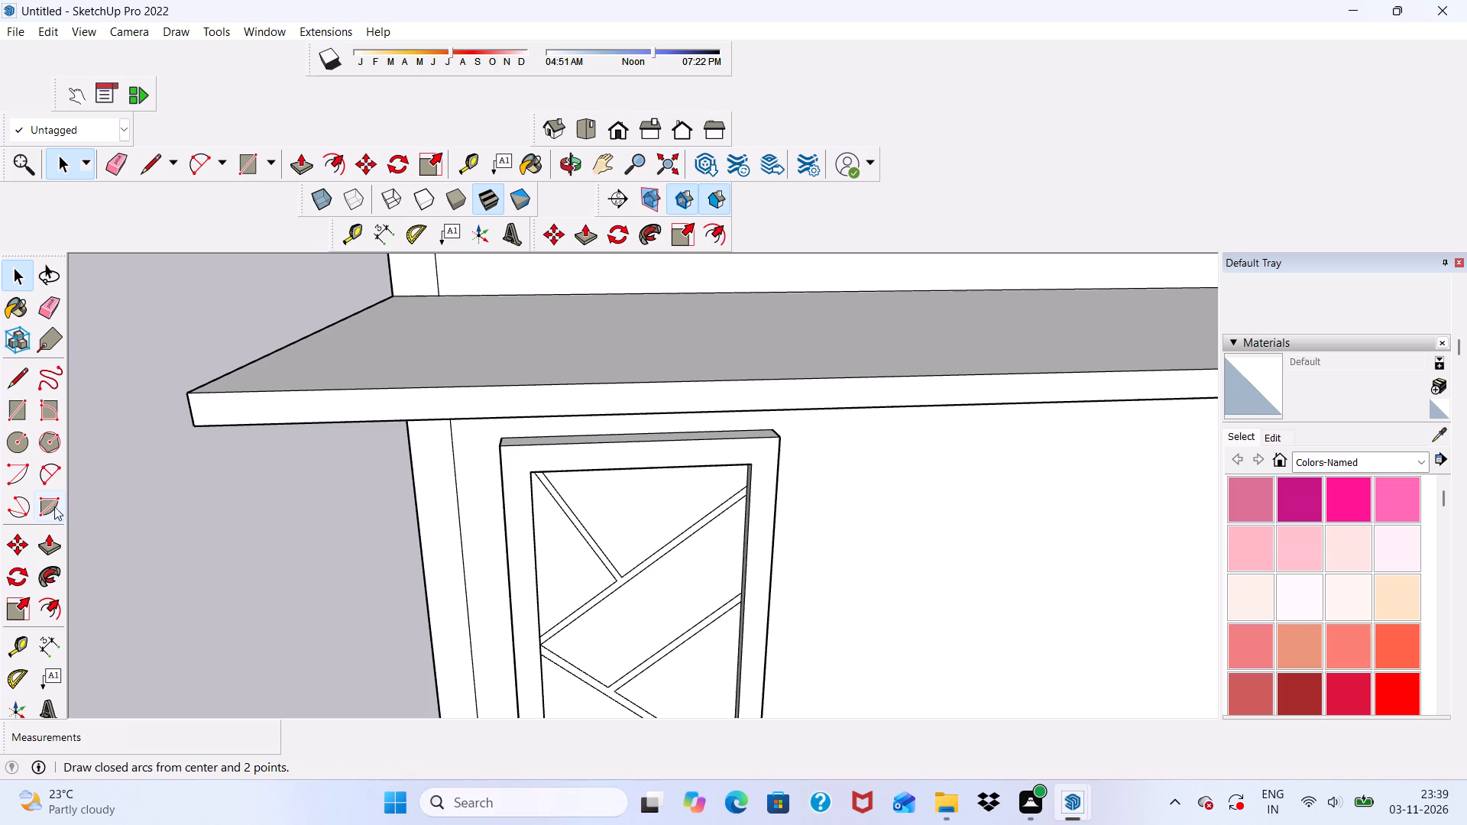
Draw a hexagon with an inscribed radius of about 2 7/8" on the triangular door panel below the lower diagonal strip.
{"action": "left_click", "coordinate": [45, 440]}
{"action": "scroll", "coordinate": [652, 618], "scroll_direction": "up", "scroll_amount": 4}
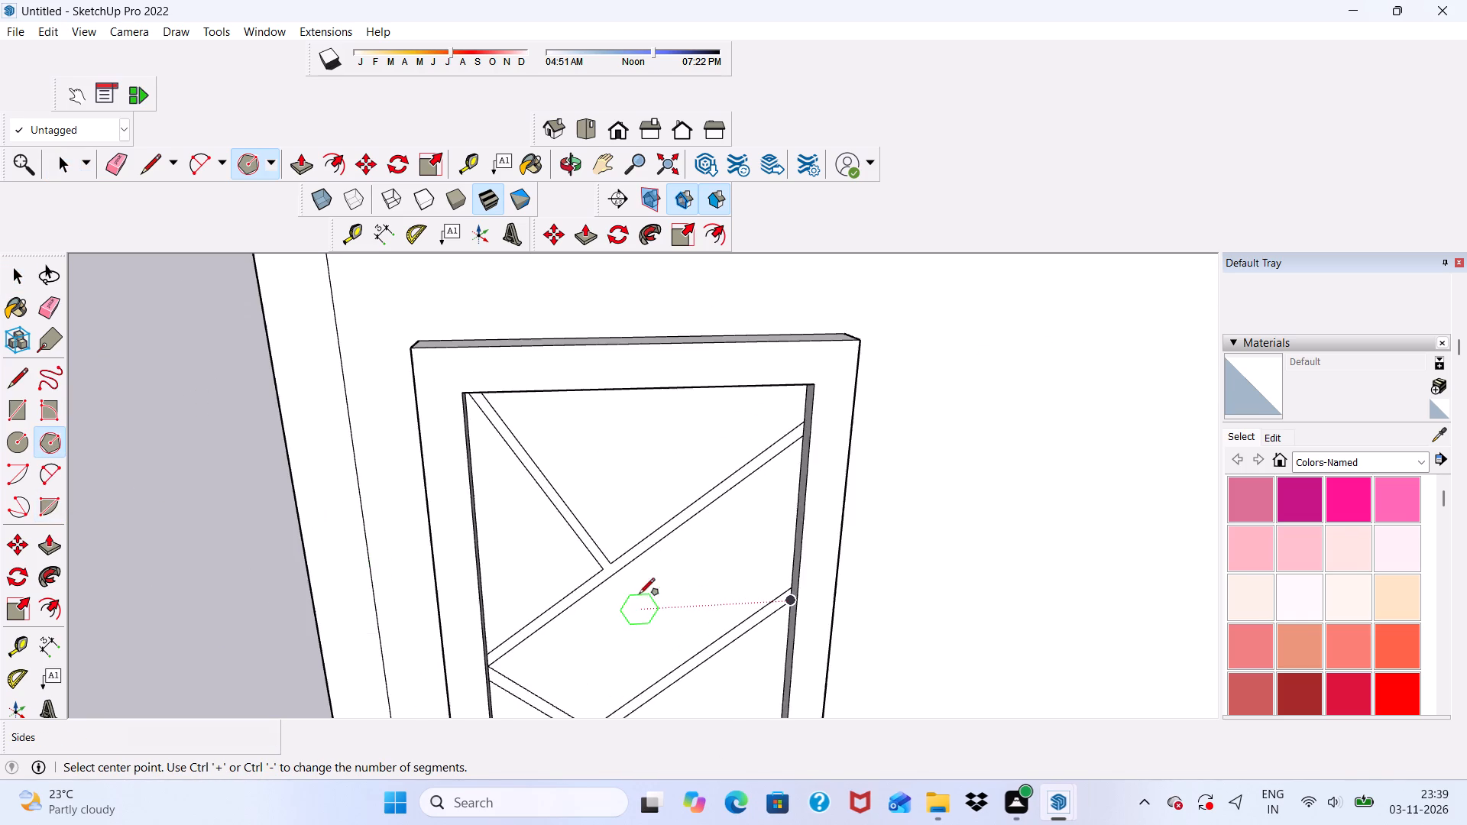
{"action": "scroll", "coordinate": [665, 605], "scroll_direction": "up", "scroll_amount": 4}
{"action": "scroll", "coordinate": [685, 557], "scroll_direction": "down", "scroll_amount": 8}
{"action": "middle_click_drag", "start_coordinate": [711, 603], "coordinate": [709, 529]}
{"action": "scroll", "coordinate": [709, 542], "scroll_direction": "down", "scroll_amount": 3}
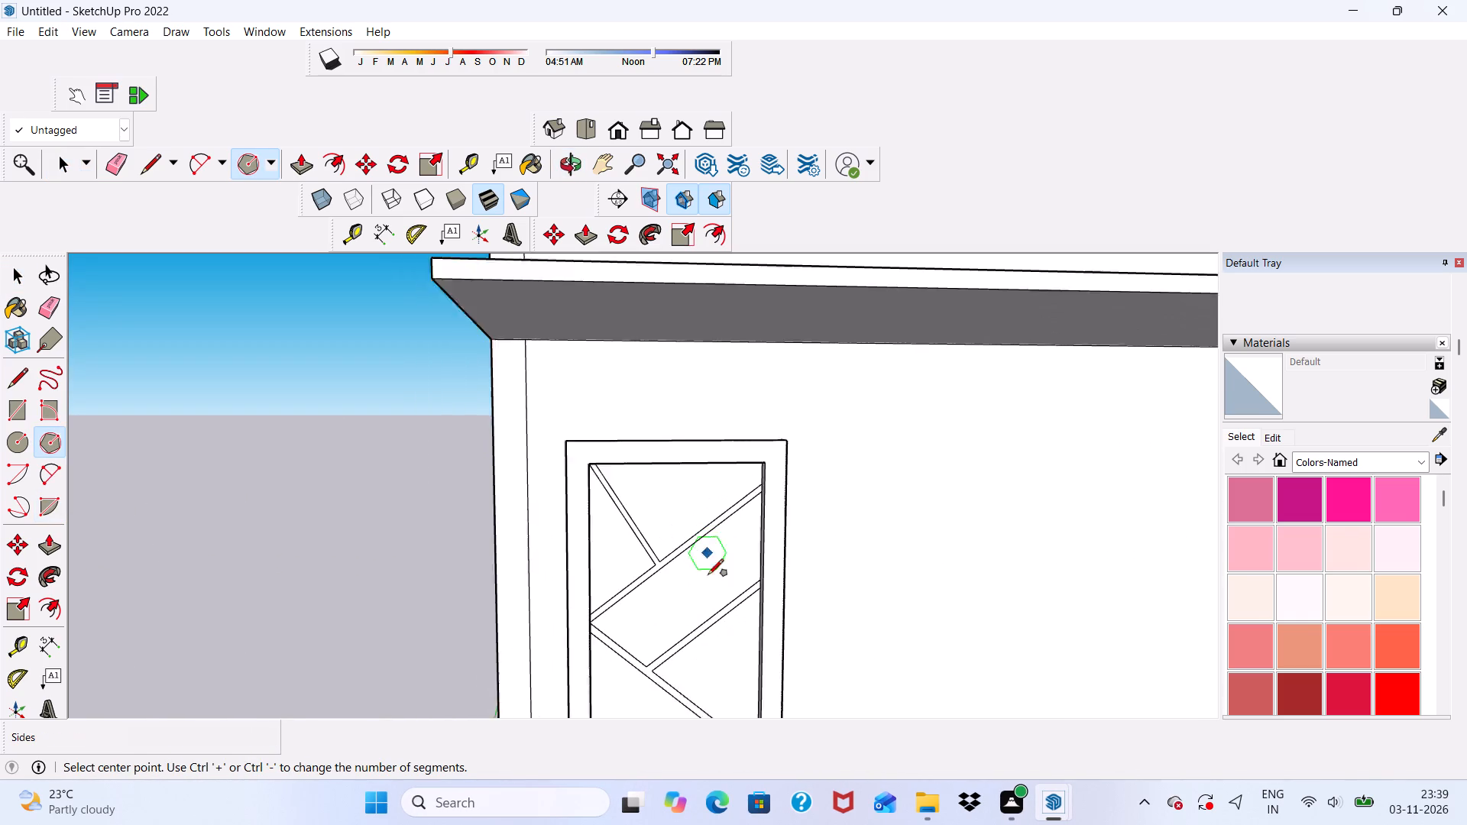
{"action": "scroll", "coordinate": [708, 576], "scroll_direction": "down", "scroll_amount": 1}
{"action": "scroll", "coordinate": [698, 720], "scroll_direction": "up", "scroll_amount": 20}
{"action": "scroll", "coordinate": [698, 720], "scroll_direction": "up", "scroll_amount": 1}
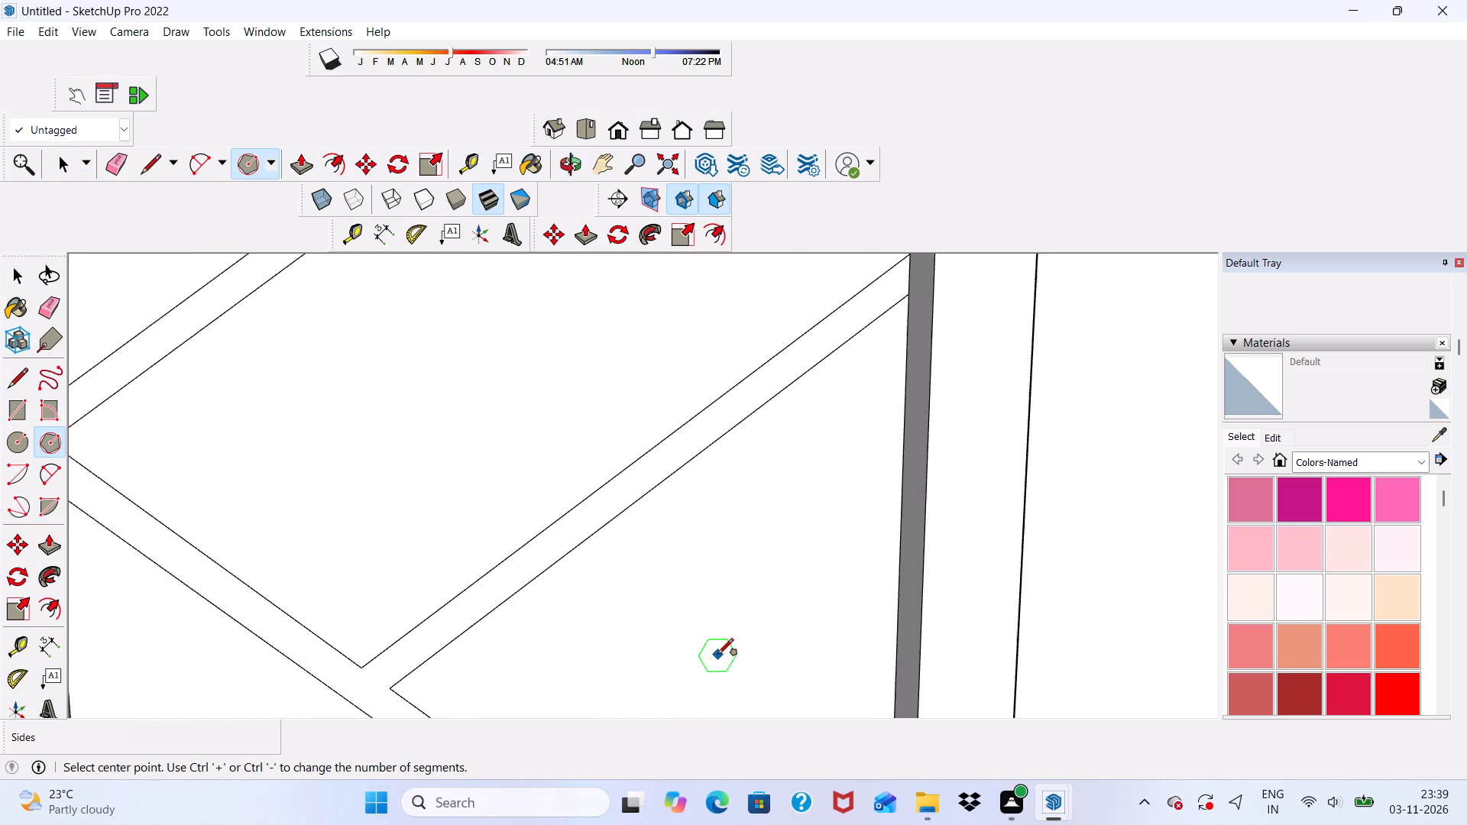
{"action": "left_click", "coordinate": [724, 614]}
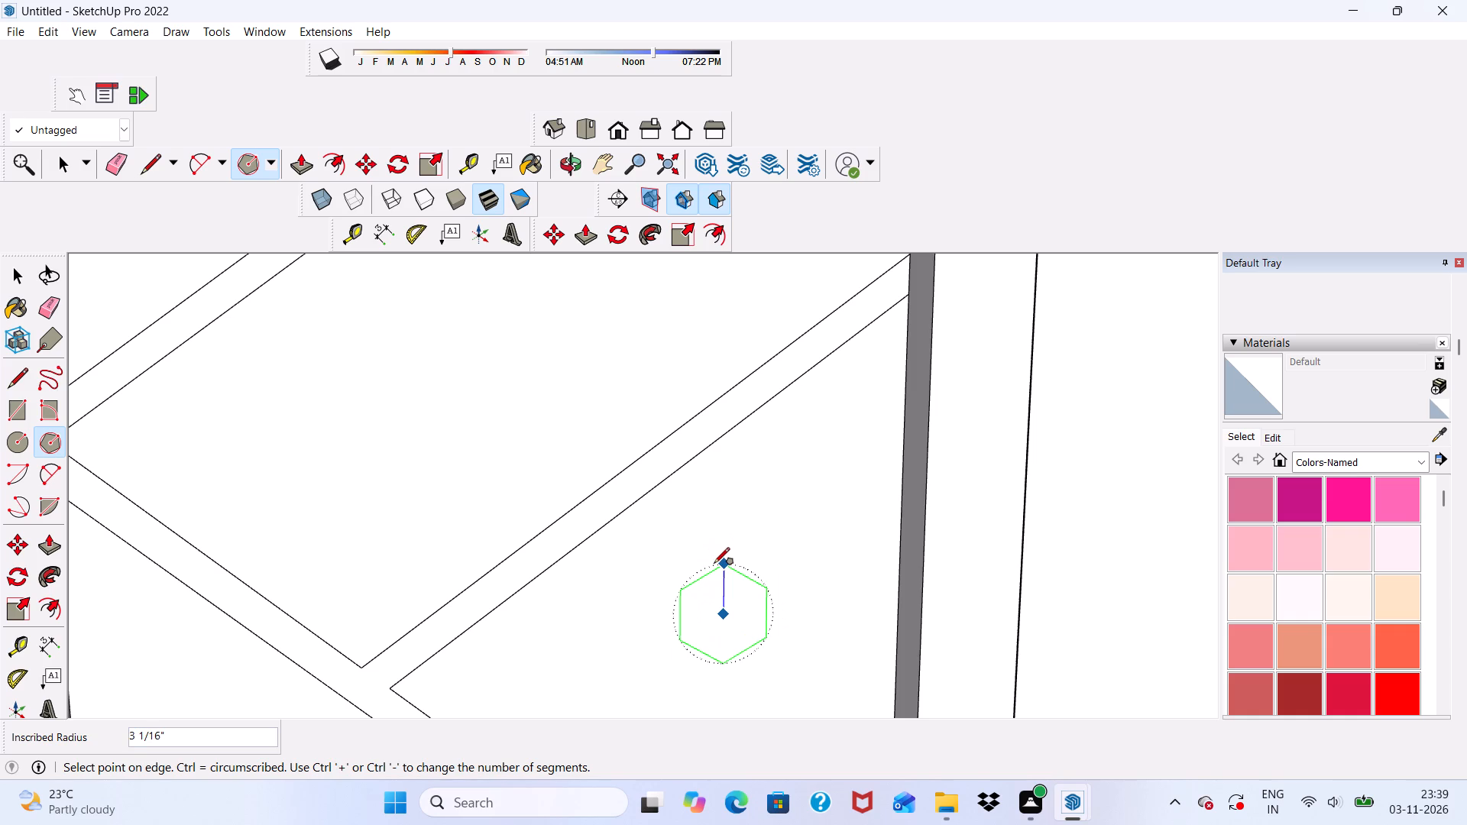
{"action": "left_click", "coordinate": [714, 568]}
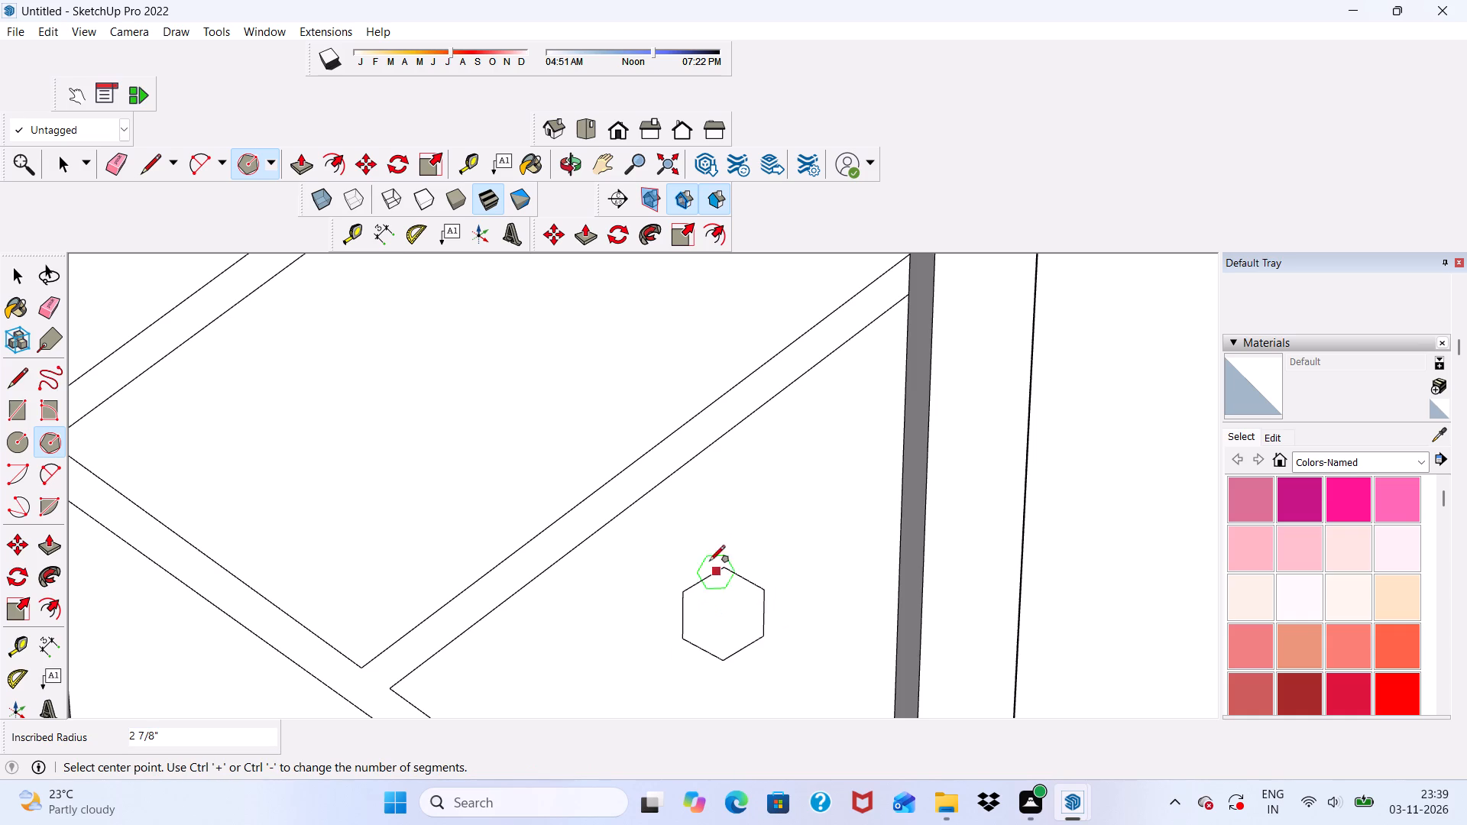
Push/Pull the hexagon out 3" from the lower triangular door panel.
{"action": "scroll", "coordinate": [678, 550], "scroll_direction": "down", "scroll_amount": 15}
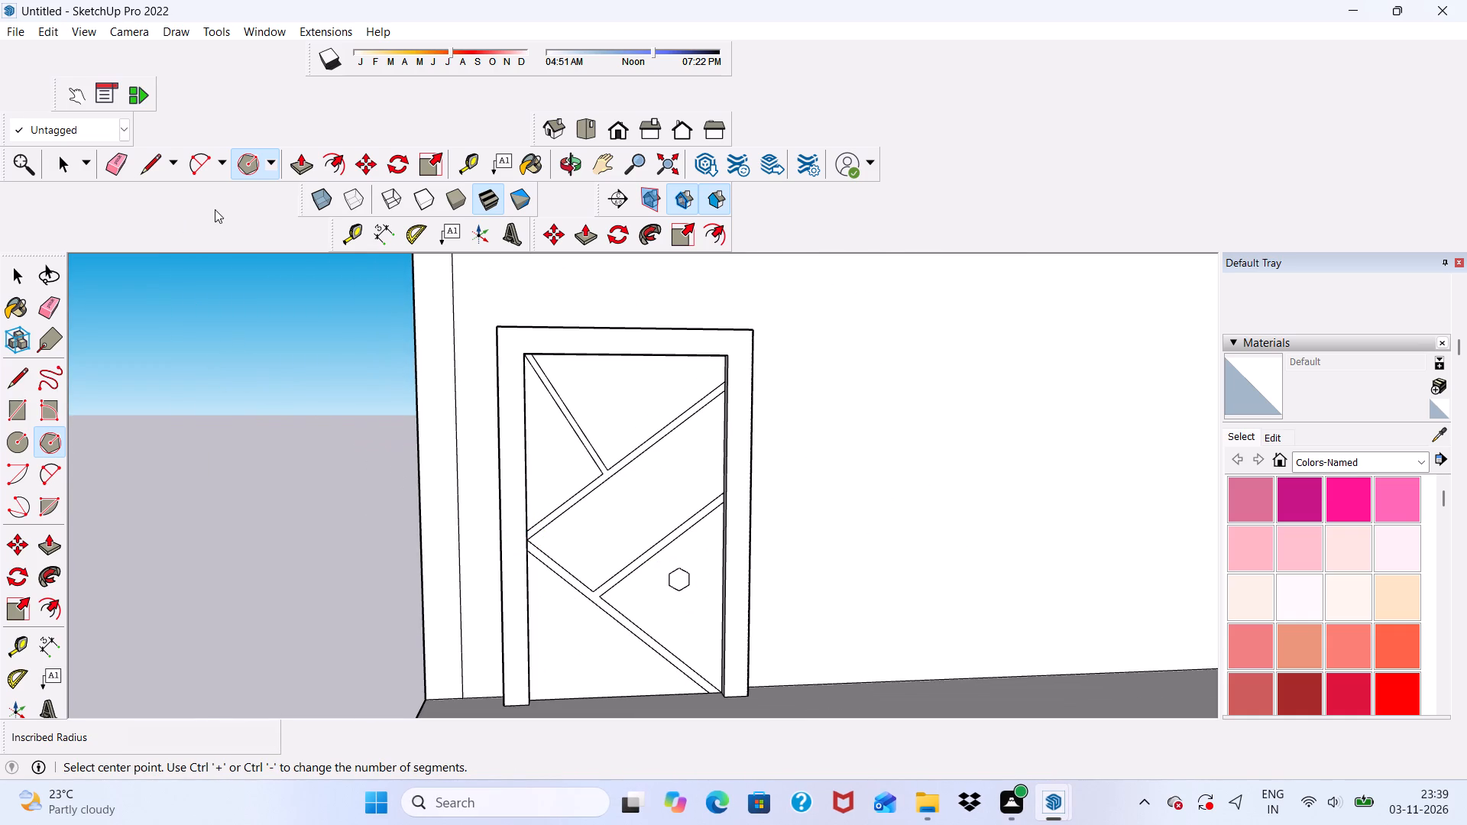
{"action": "left_click", "coordinate": [309, 162]}
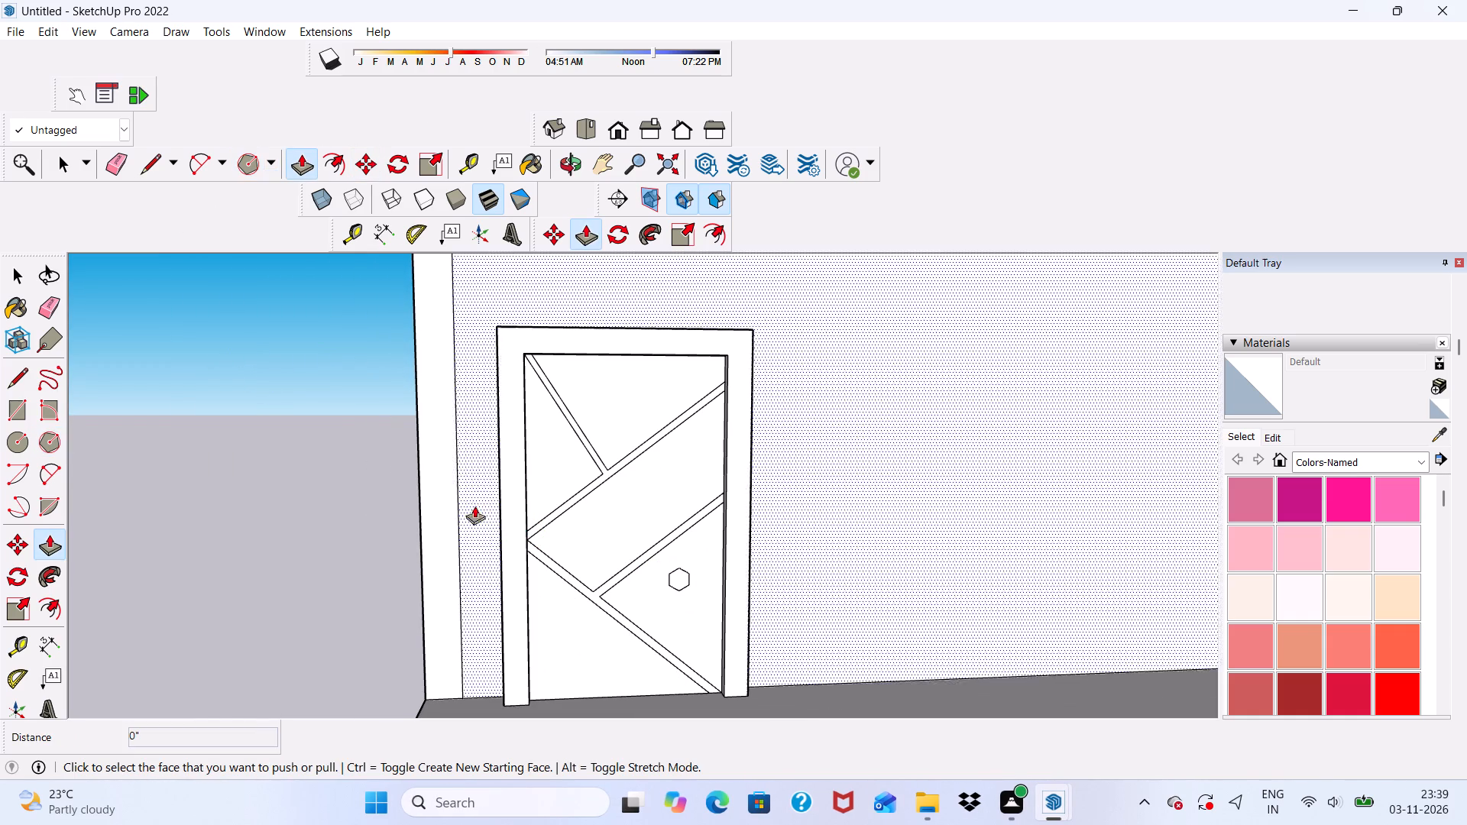
{"action": "scroll", "coordinate": [711, 580], "scroll_direction": "up", "scroll_amount": 10}
{"action": "left_click", "coordinate": [660, 581]}
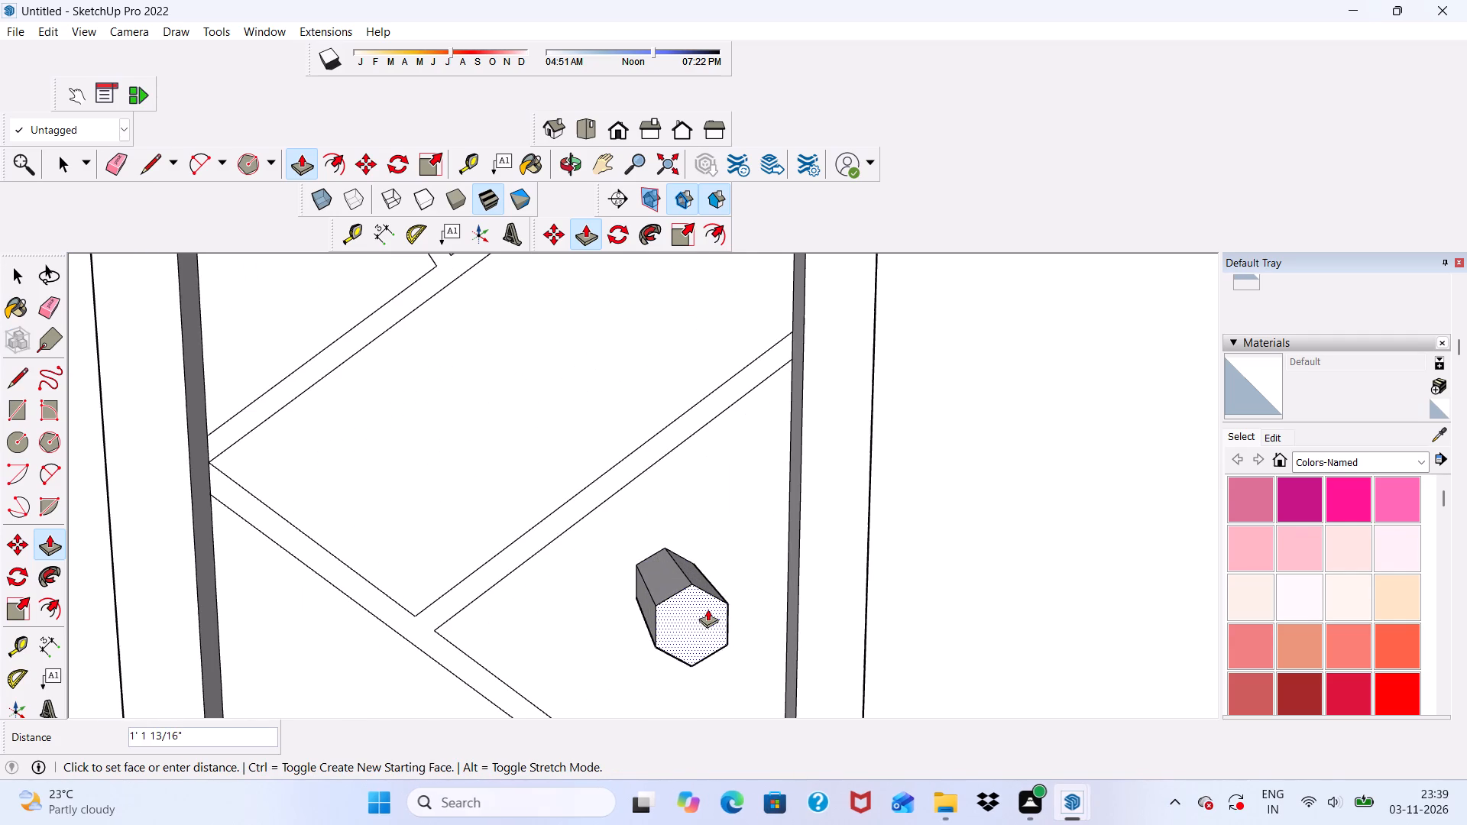
{"action": "key", "text": "3"}
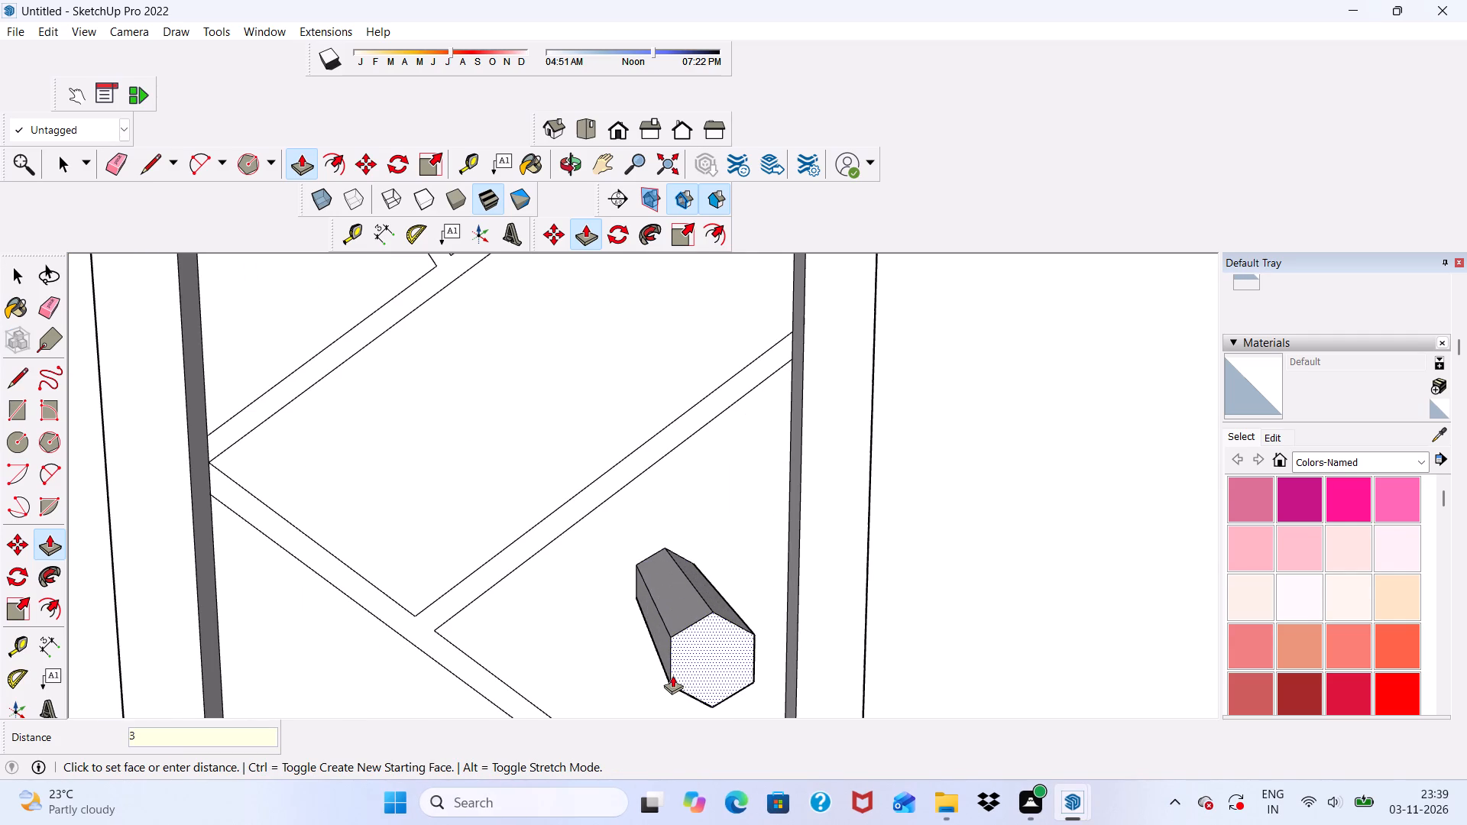
{"action": "key", "text": "shift+quotedbl"}
{"action": "key", "text": "Return"}
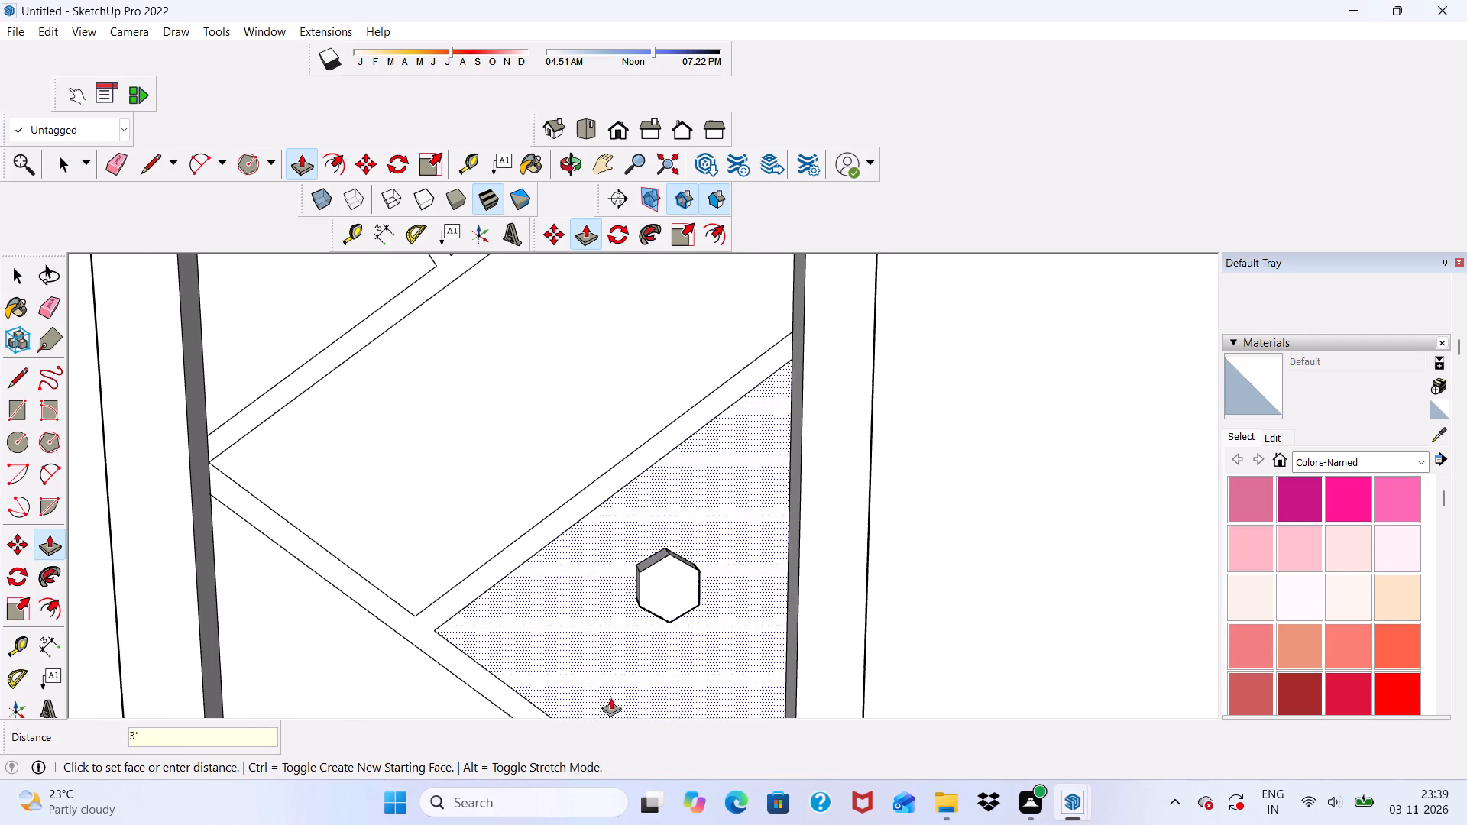
{"action": "scroll", "coordinate": [569, 707], "scroll_direction": "down", "scroll_amount": 2}
{"action": "key", "text": "space"}
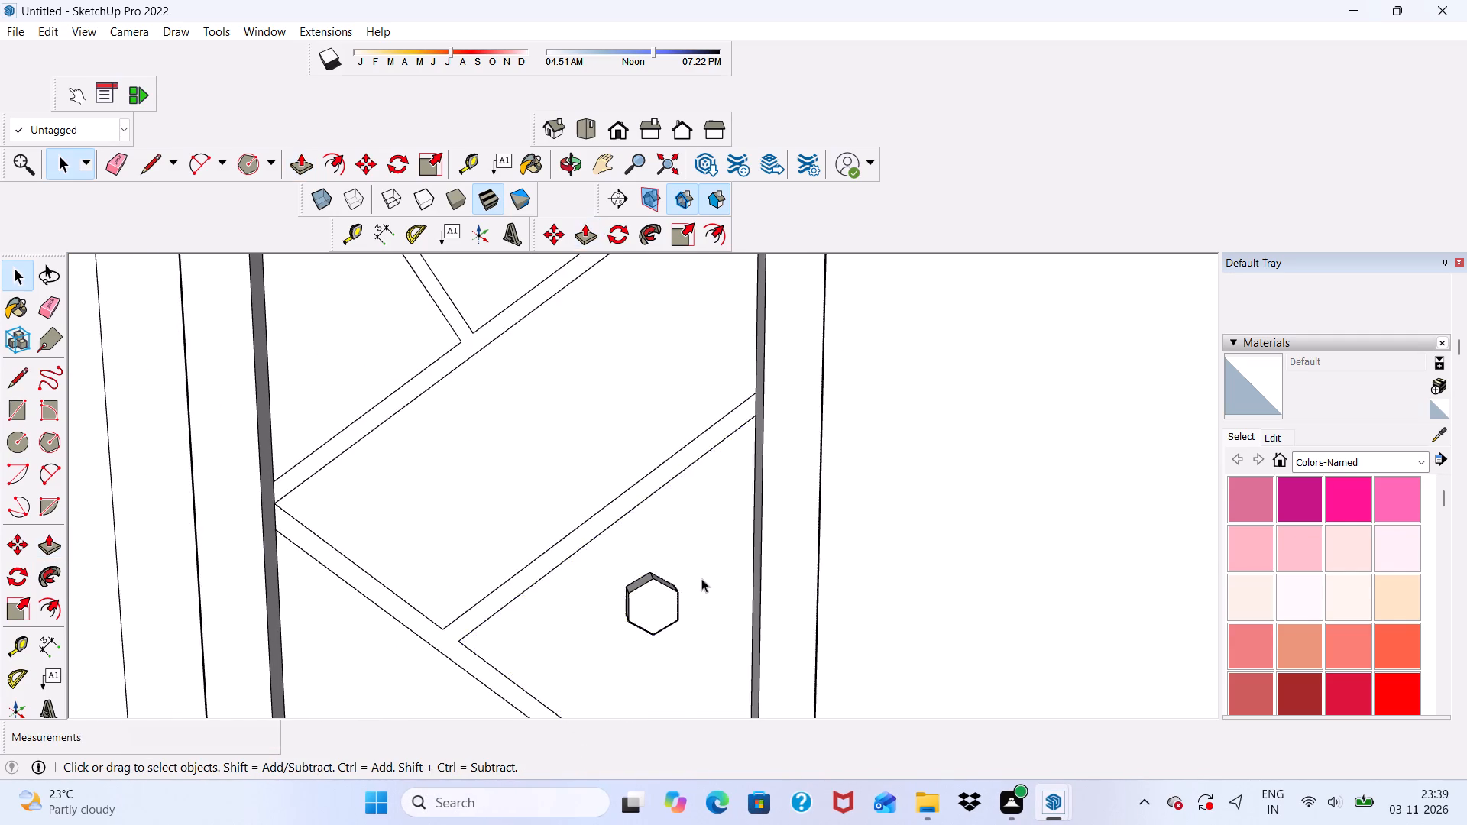
Draw a second hexagon with an inscribed radius of about 2 9/16" on the middle door panel between the two diagonal strips.
{"action": "scroll", "coordinate": [678, 575], "scroll_direction": "down", "scroll_amount": 10}
{"action": "middle_click_drag", "start_coordinate": [548, 552], "coordinate": [482, 552]}
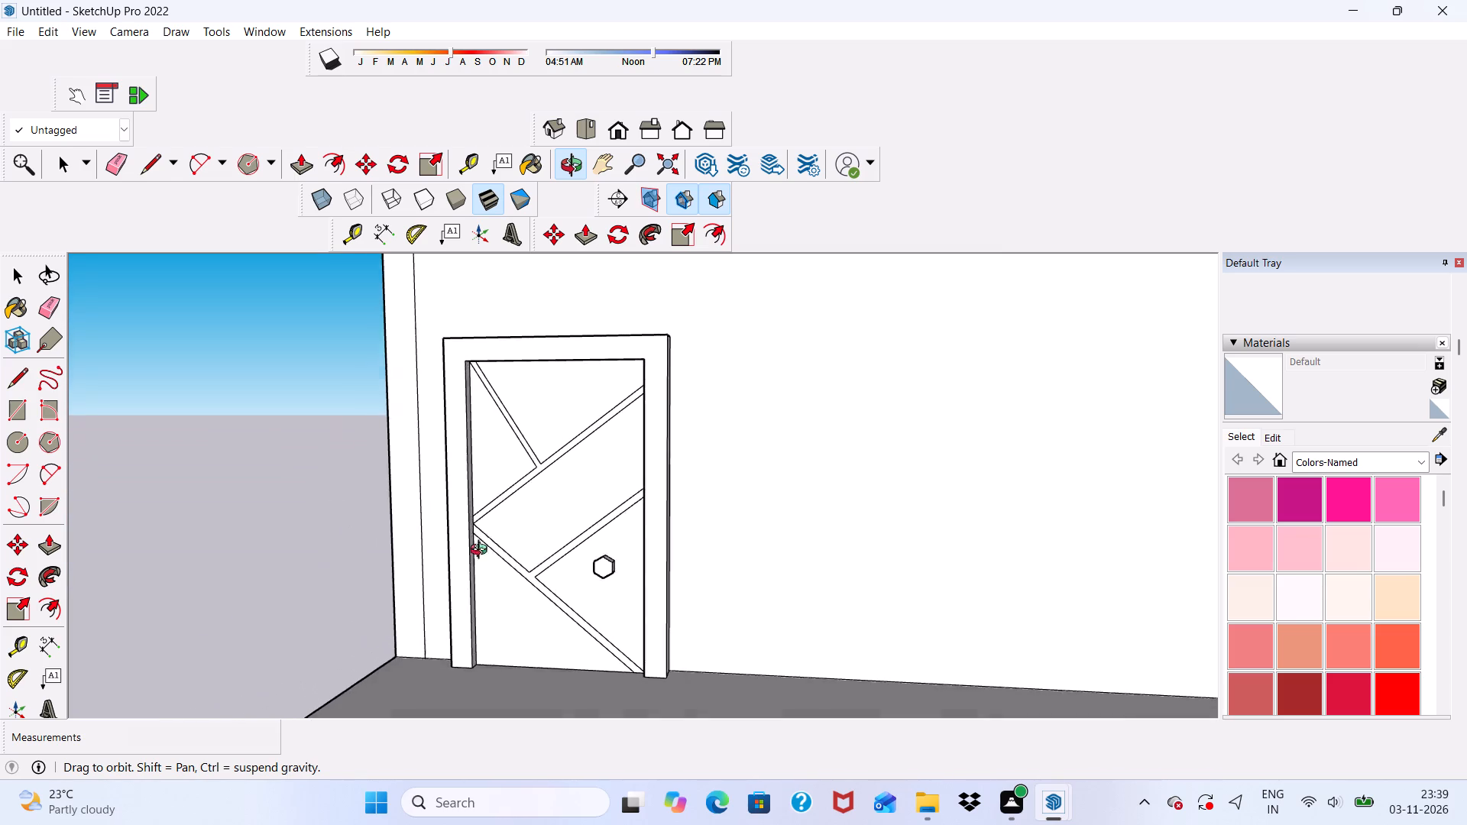
{"action": "middle_click_drag", "start_coordinate": [482, 552], "coordinate": [496, 548]}
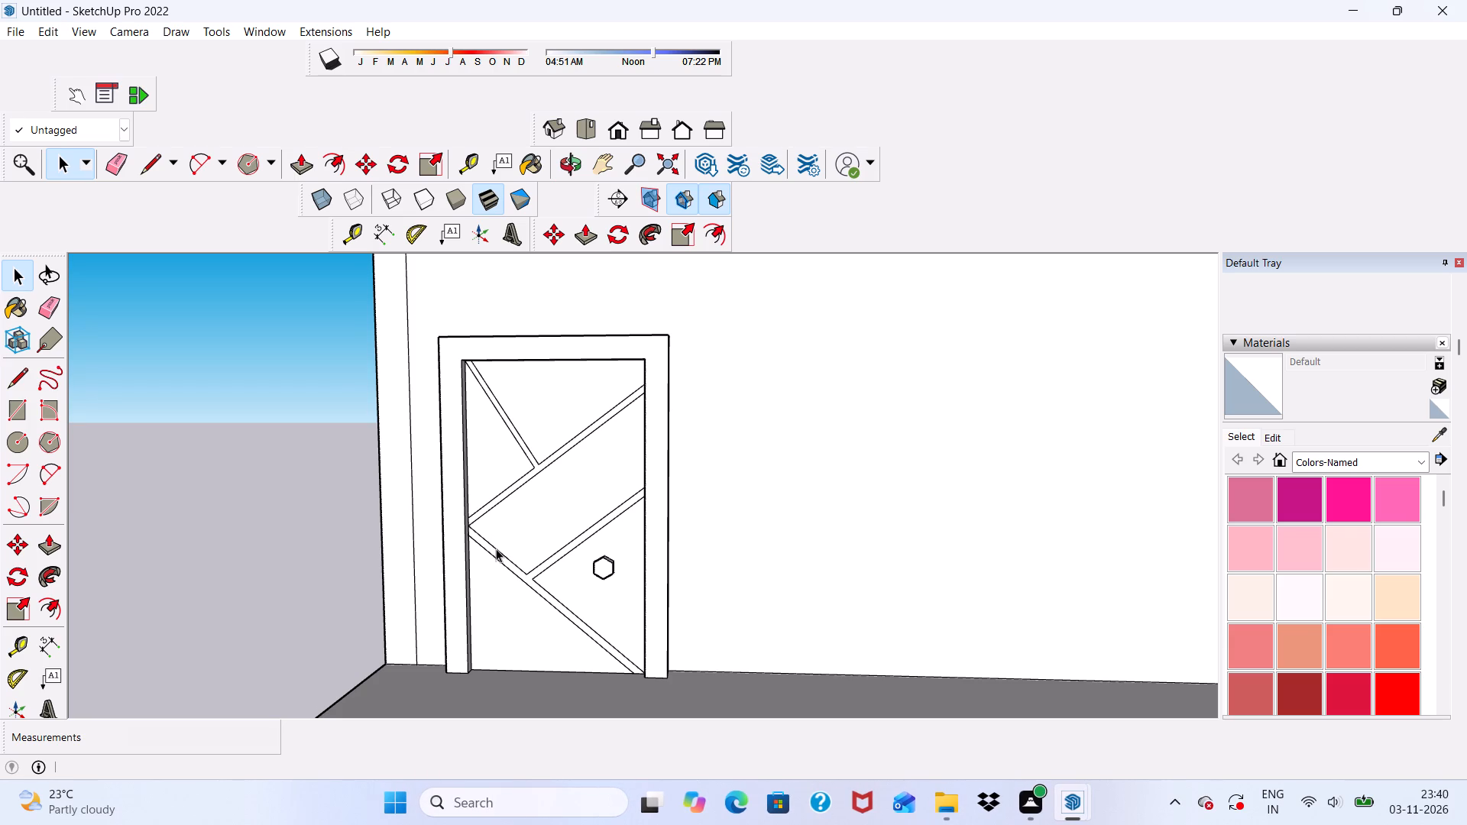
{"action": "scroll", "coordinate": [332, 550], "scroll_direction": "down", "scroll_amount": 1}
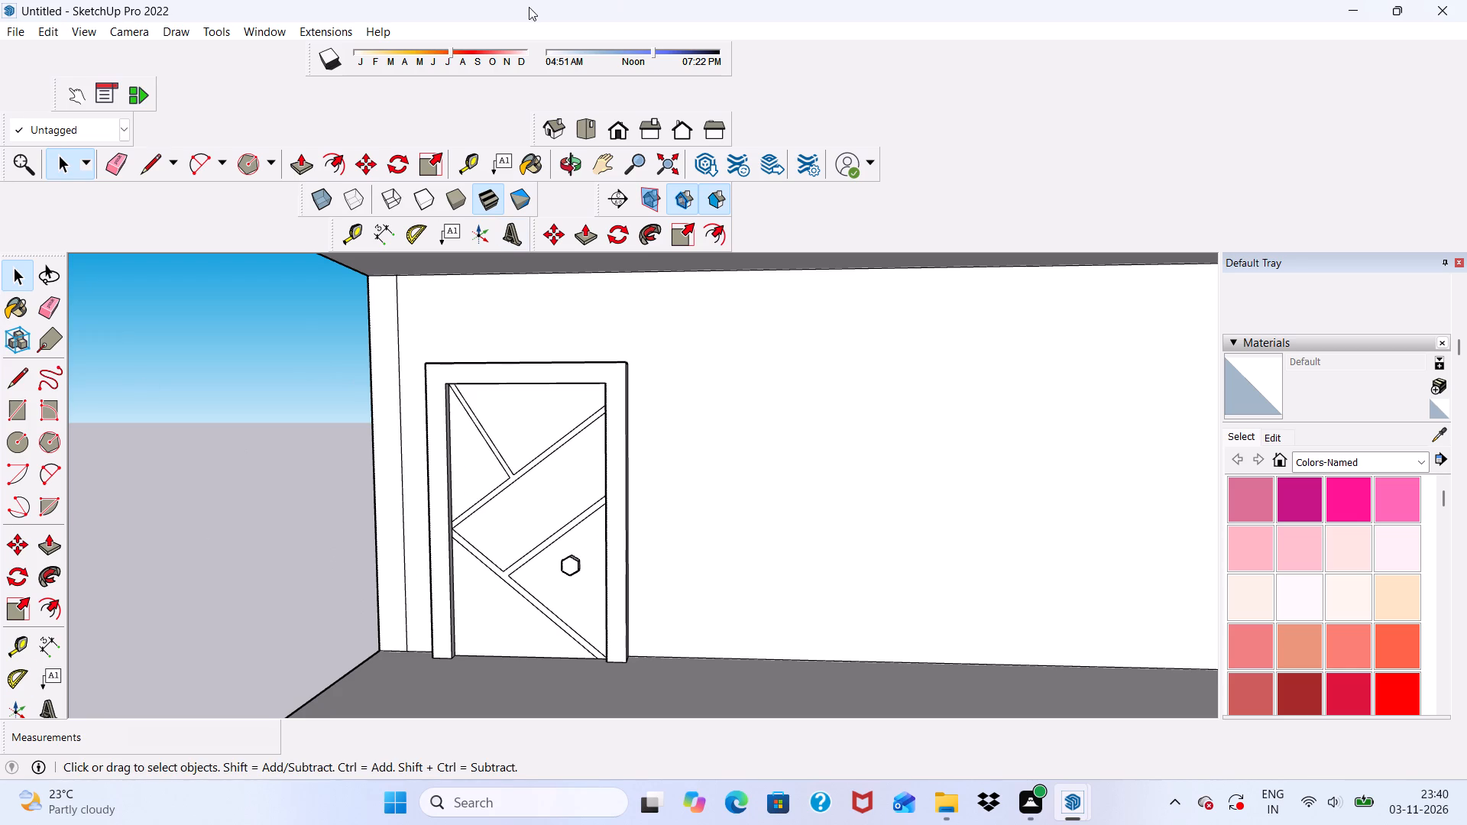
{"action": "left_click", "coordinate": [237, 159]}
{"action": "scroll", "coordinate": [610, 668], "scroll_direction": "up", "scroll_amount": 2}
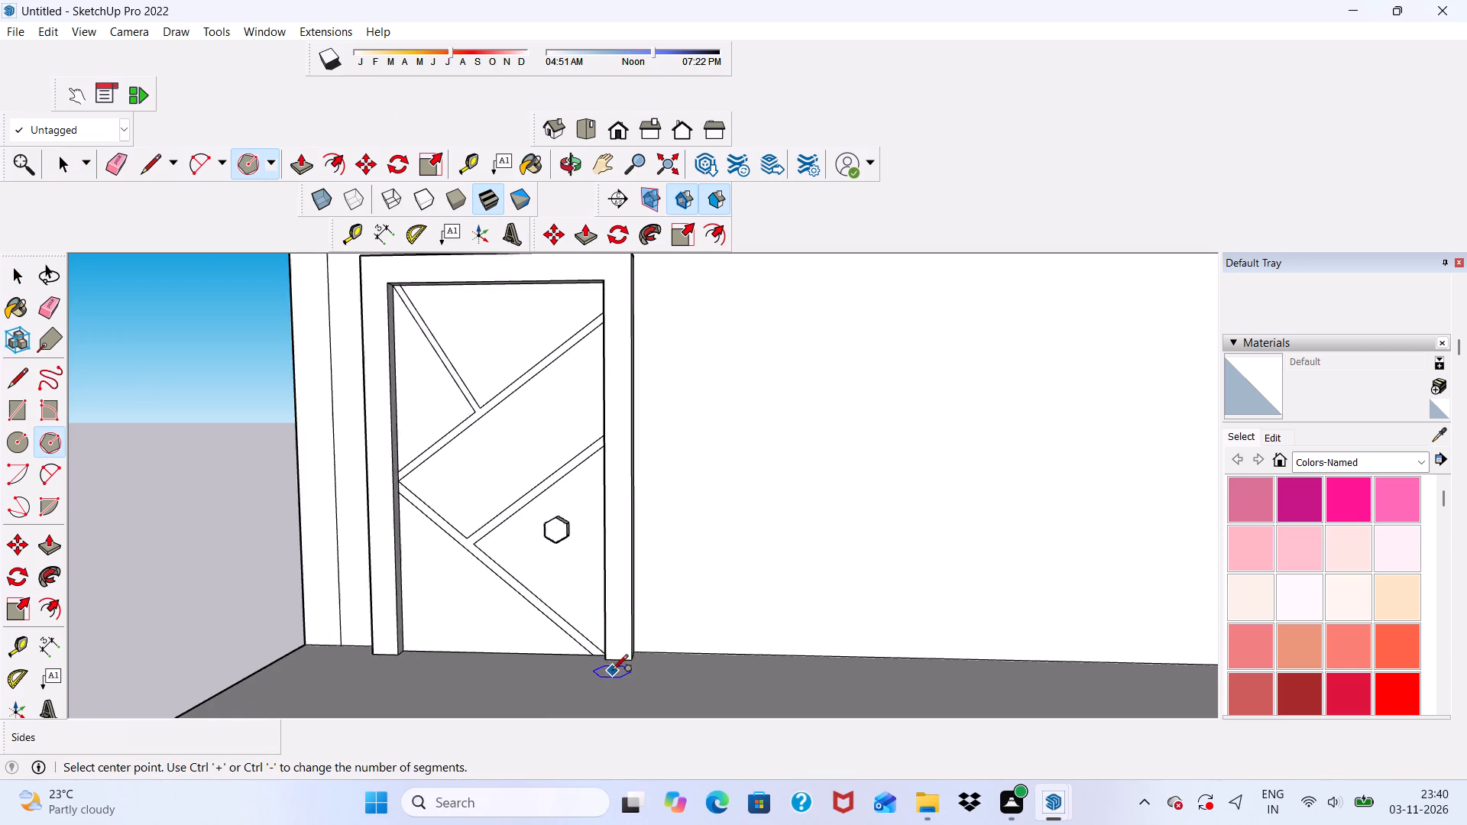
{"action": "scroll", "coordinate": [612, 671], "scroll_direction": "up", "scroll_amount": 2}
{"action": "scroll", "coordinate": [543, 451], "scroll_direction": "up", "scroll_amount": 4}
{"action": "scroll", "coordinate": [464, 434], "scroll_direction": "up", "scroll_amount": 6}
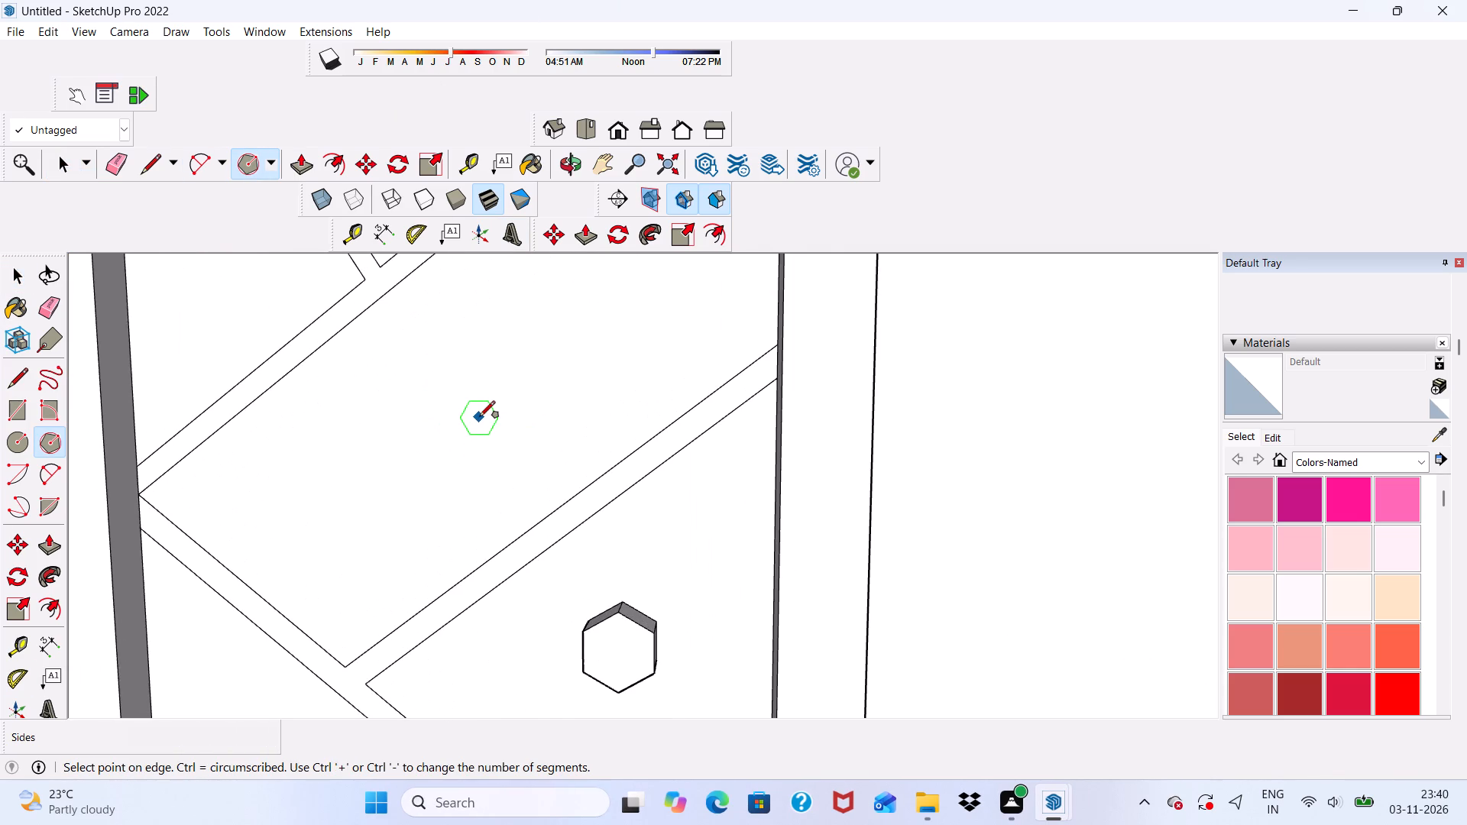
{"action": "left_click", "coordinate": [479, 418]}
{"action": "scroll", "coordinate": [478, 400], "scroll_direction": "up", "scroll_amount": 2}
{"action": "left_click", "coordinate": [476, 380]}
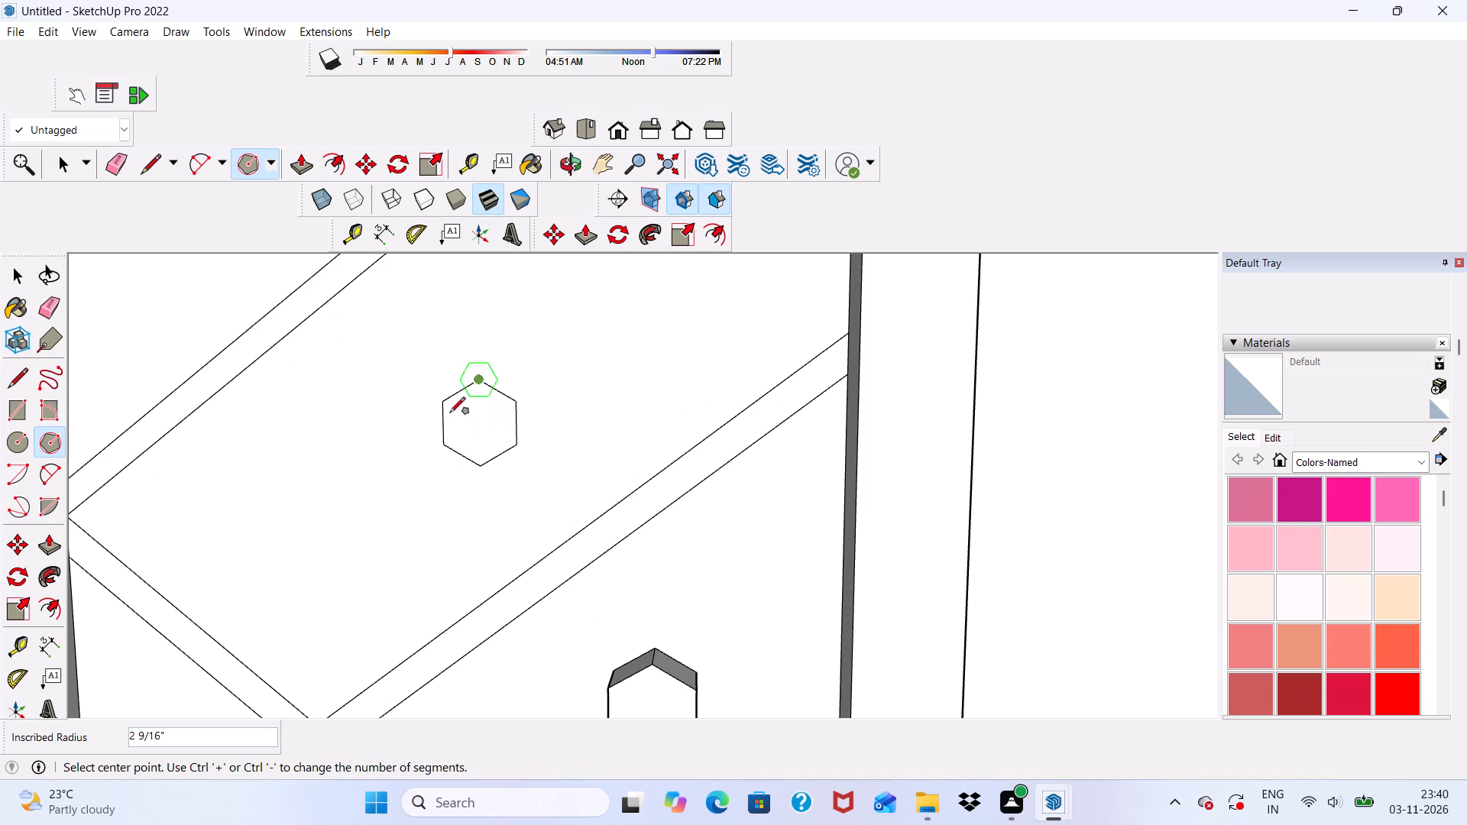
Push/Pull the second hexagon out 3" from the middle door panel.
{"action": "left_click", "coordinate": [294, 157]}
{"action": "scroll", "coordinate": [481, 393], "scroll_direction": "up", "scroll_amount": 2}
{"action": "left_click", "coordinate": [478, 404]}
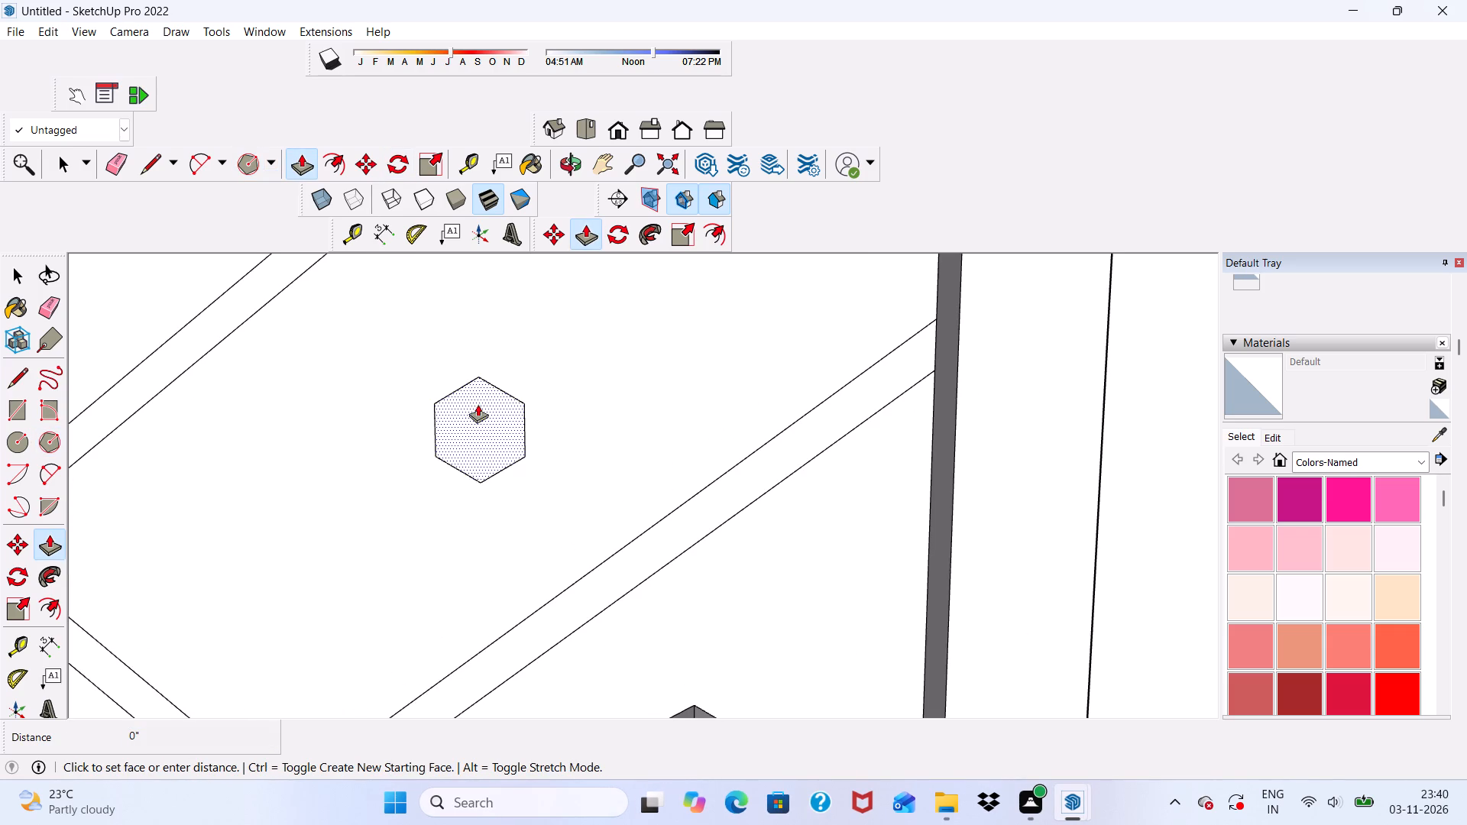
{"action": "key", "text": "3"}
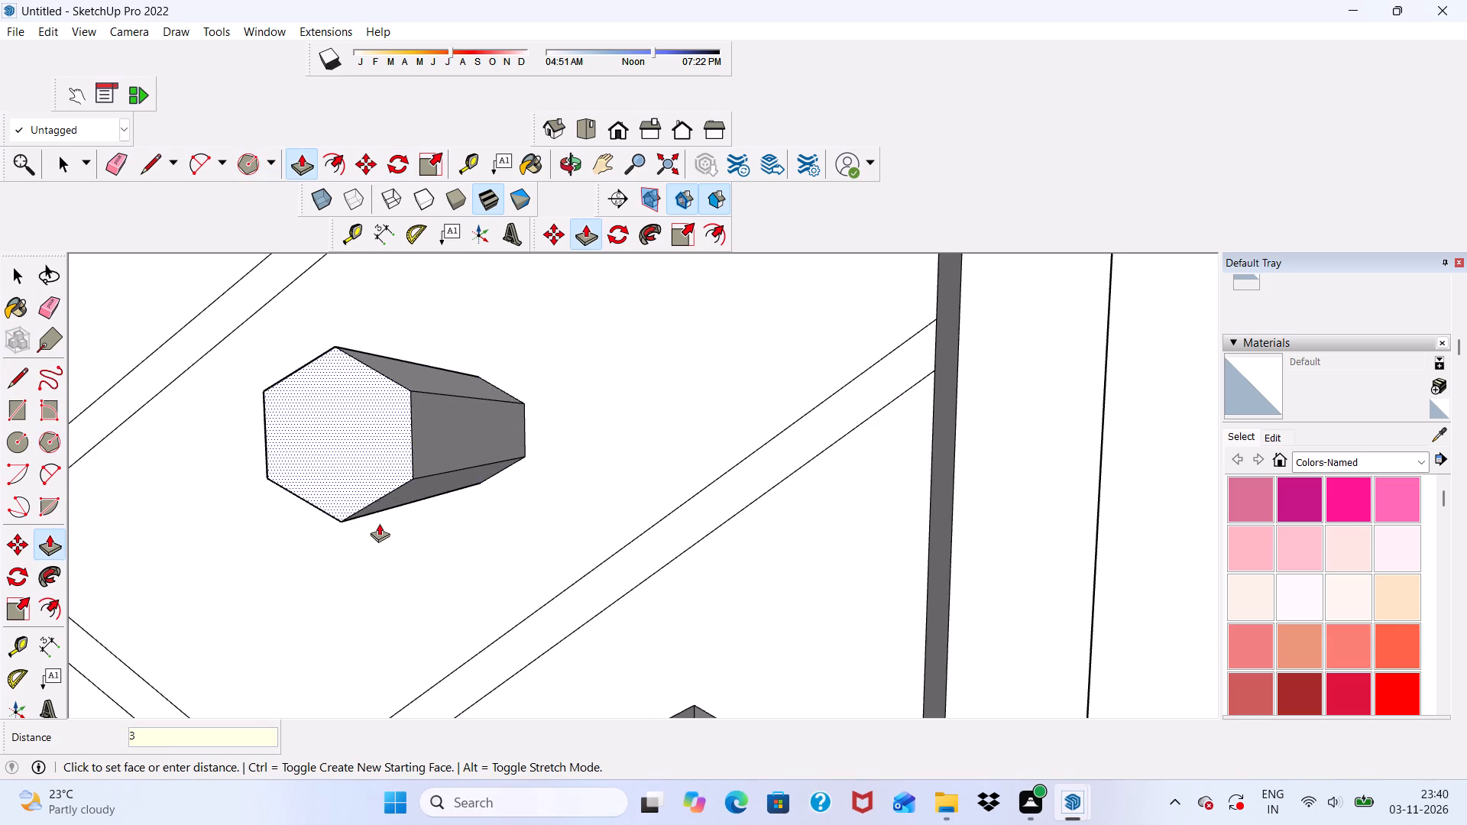
{"action": "key", "text": "shift+quotedbl"}
{"action": "key", "text": "Return"}
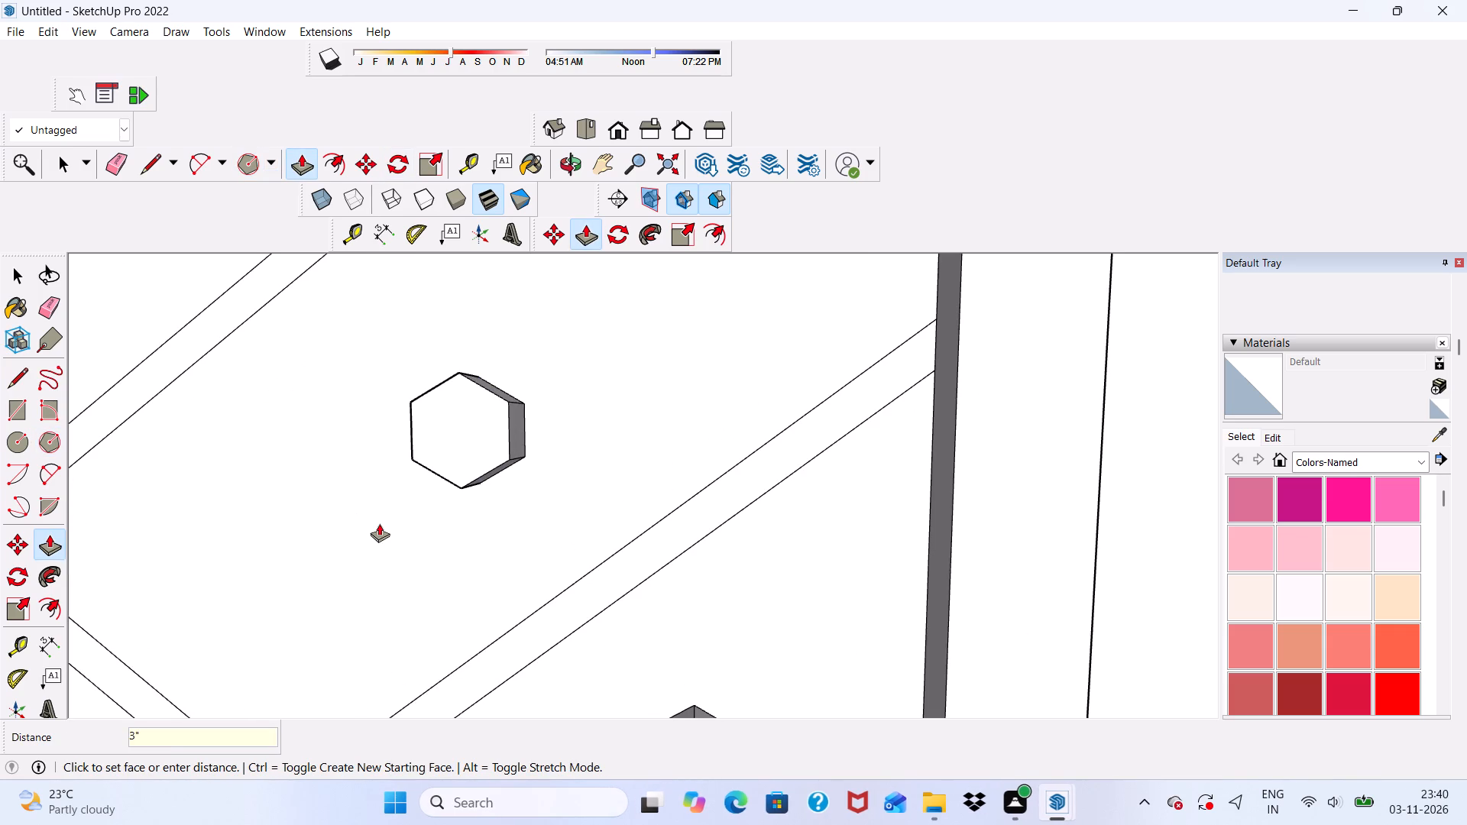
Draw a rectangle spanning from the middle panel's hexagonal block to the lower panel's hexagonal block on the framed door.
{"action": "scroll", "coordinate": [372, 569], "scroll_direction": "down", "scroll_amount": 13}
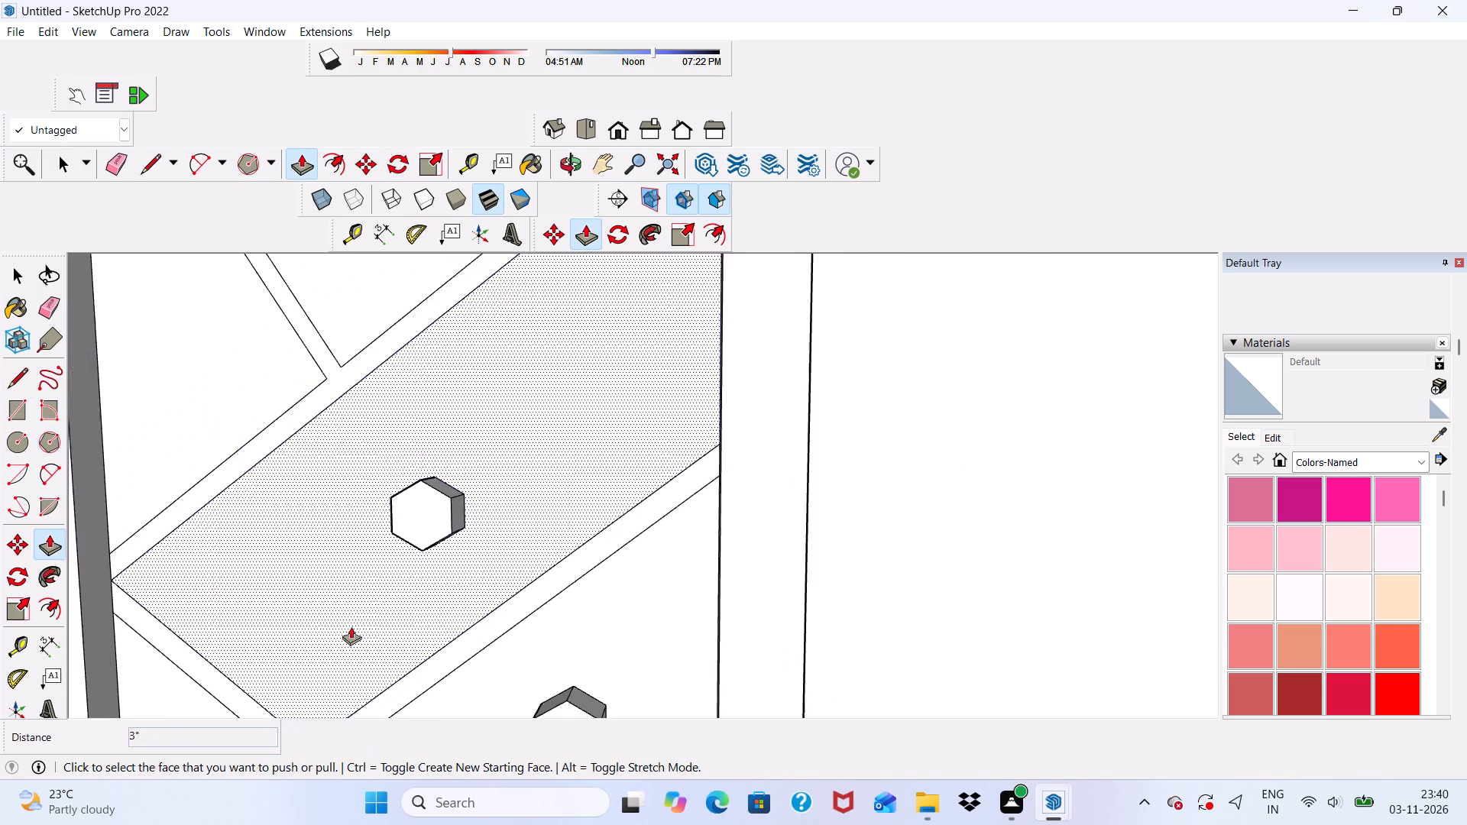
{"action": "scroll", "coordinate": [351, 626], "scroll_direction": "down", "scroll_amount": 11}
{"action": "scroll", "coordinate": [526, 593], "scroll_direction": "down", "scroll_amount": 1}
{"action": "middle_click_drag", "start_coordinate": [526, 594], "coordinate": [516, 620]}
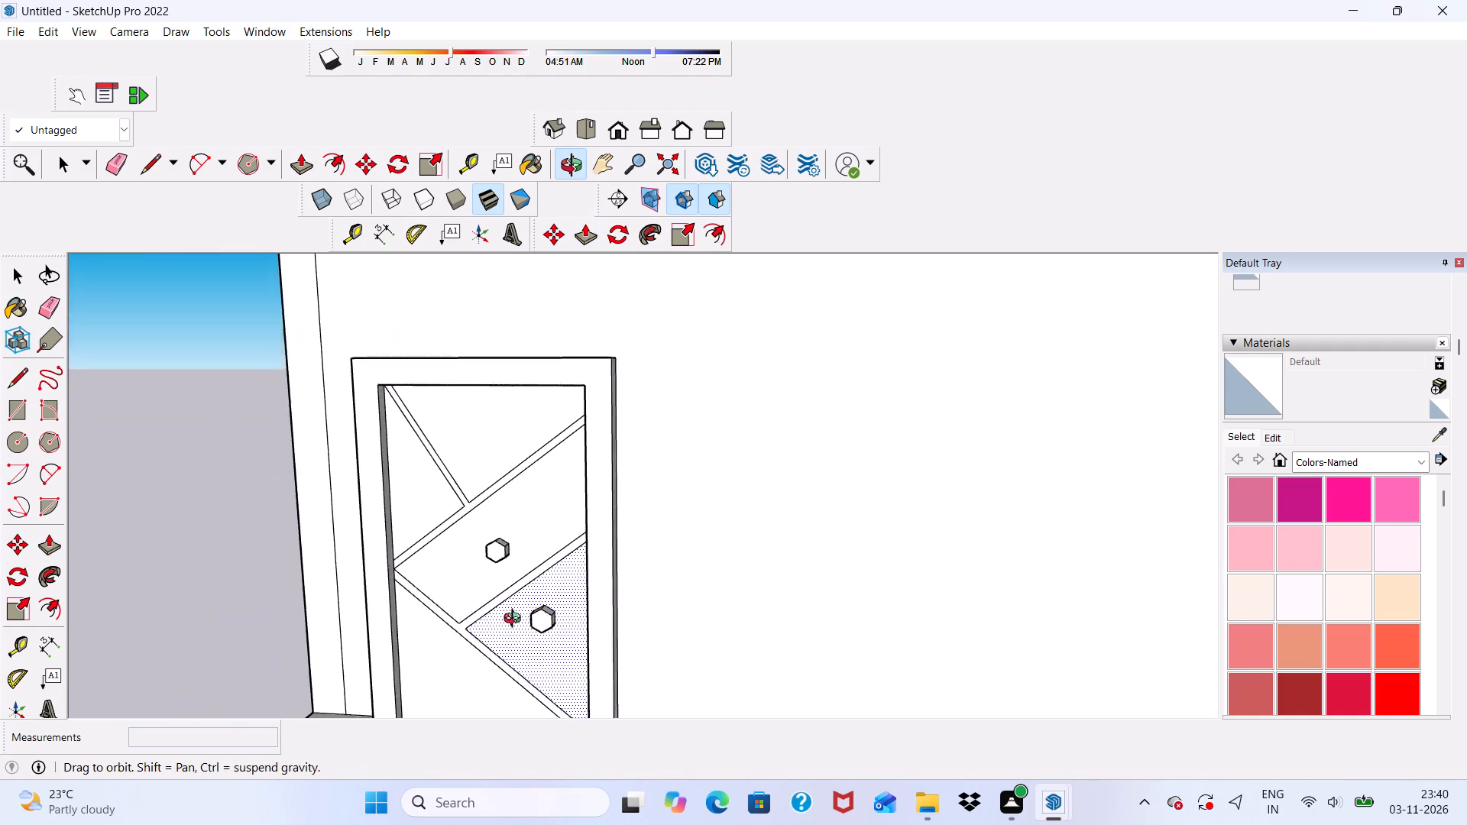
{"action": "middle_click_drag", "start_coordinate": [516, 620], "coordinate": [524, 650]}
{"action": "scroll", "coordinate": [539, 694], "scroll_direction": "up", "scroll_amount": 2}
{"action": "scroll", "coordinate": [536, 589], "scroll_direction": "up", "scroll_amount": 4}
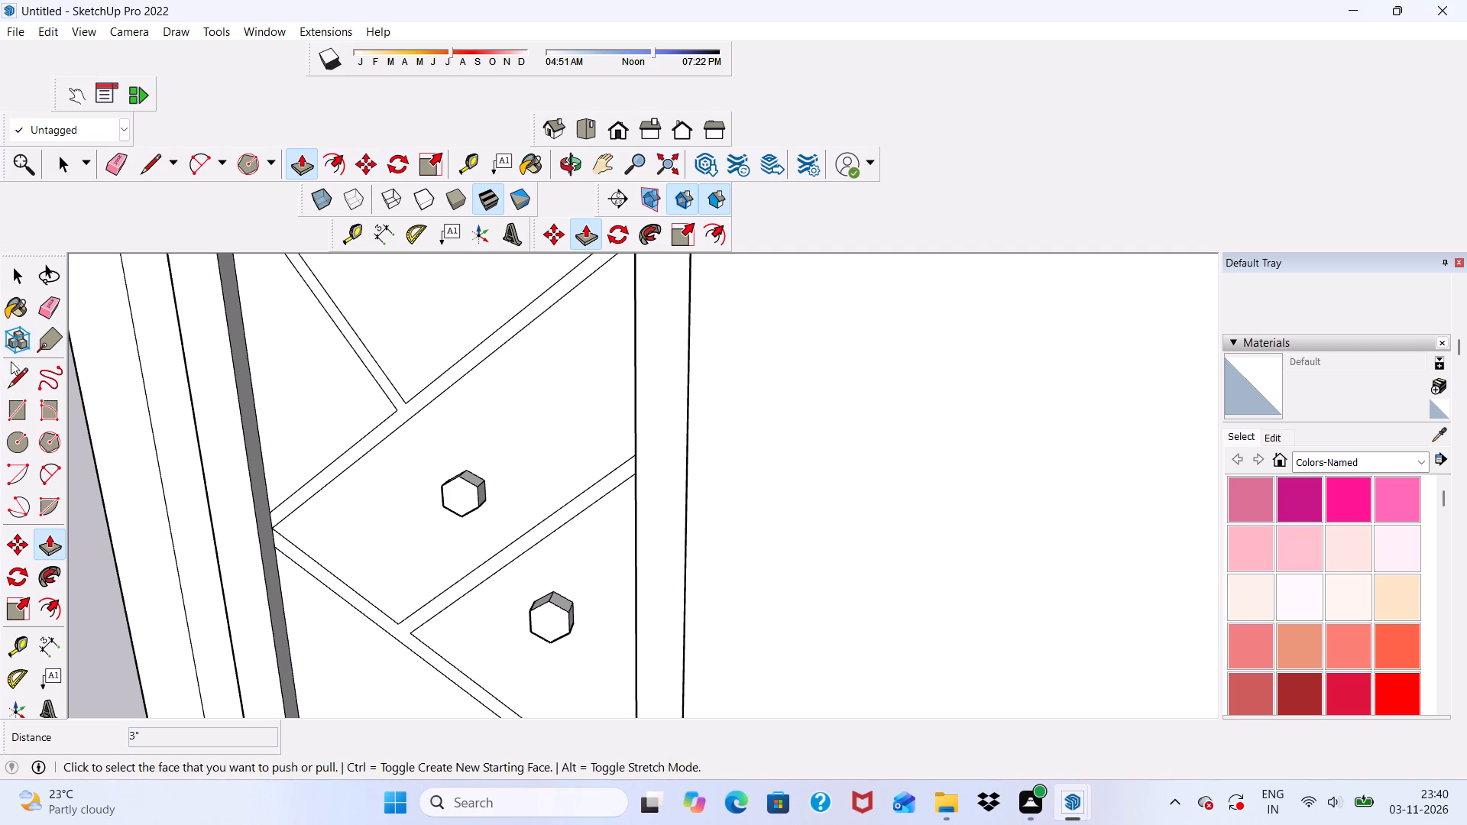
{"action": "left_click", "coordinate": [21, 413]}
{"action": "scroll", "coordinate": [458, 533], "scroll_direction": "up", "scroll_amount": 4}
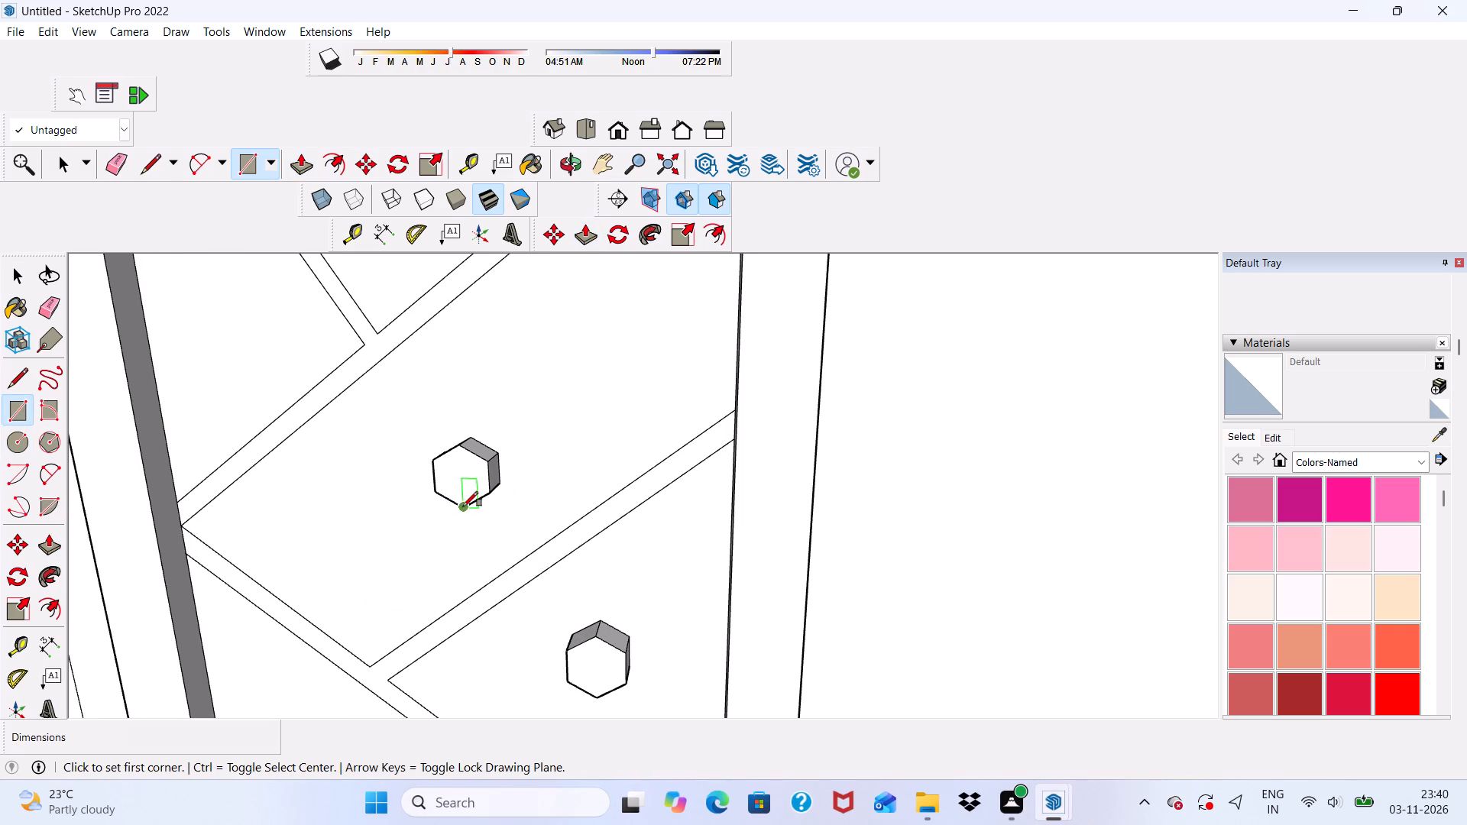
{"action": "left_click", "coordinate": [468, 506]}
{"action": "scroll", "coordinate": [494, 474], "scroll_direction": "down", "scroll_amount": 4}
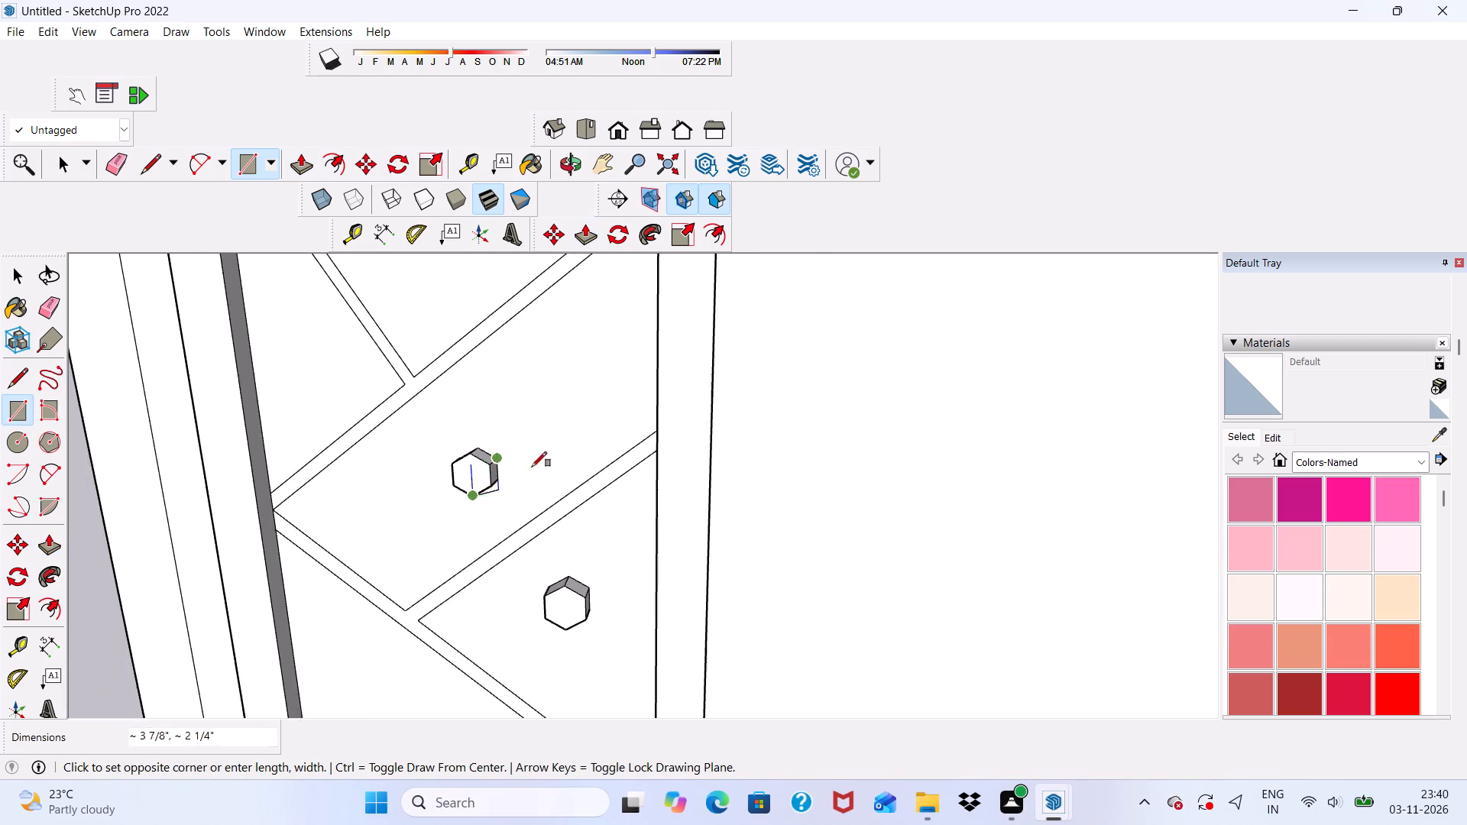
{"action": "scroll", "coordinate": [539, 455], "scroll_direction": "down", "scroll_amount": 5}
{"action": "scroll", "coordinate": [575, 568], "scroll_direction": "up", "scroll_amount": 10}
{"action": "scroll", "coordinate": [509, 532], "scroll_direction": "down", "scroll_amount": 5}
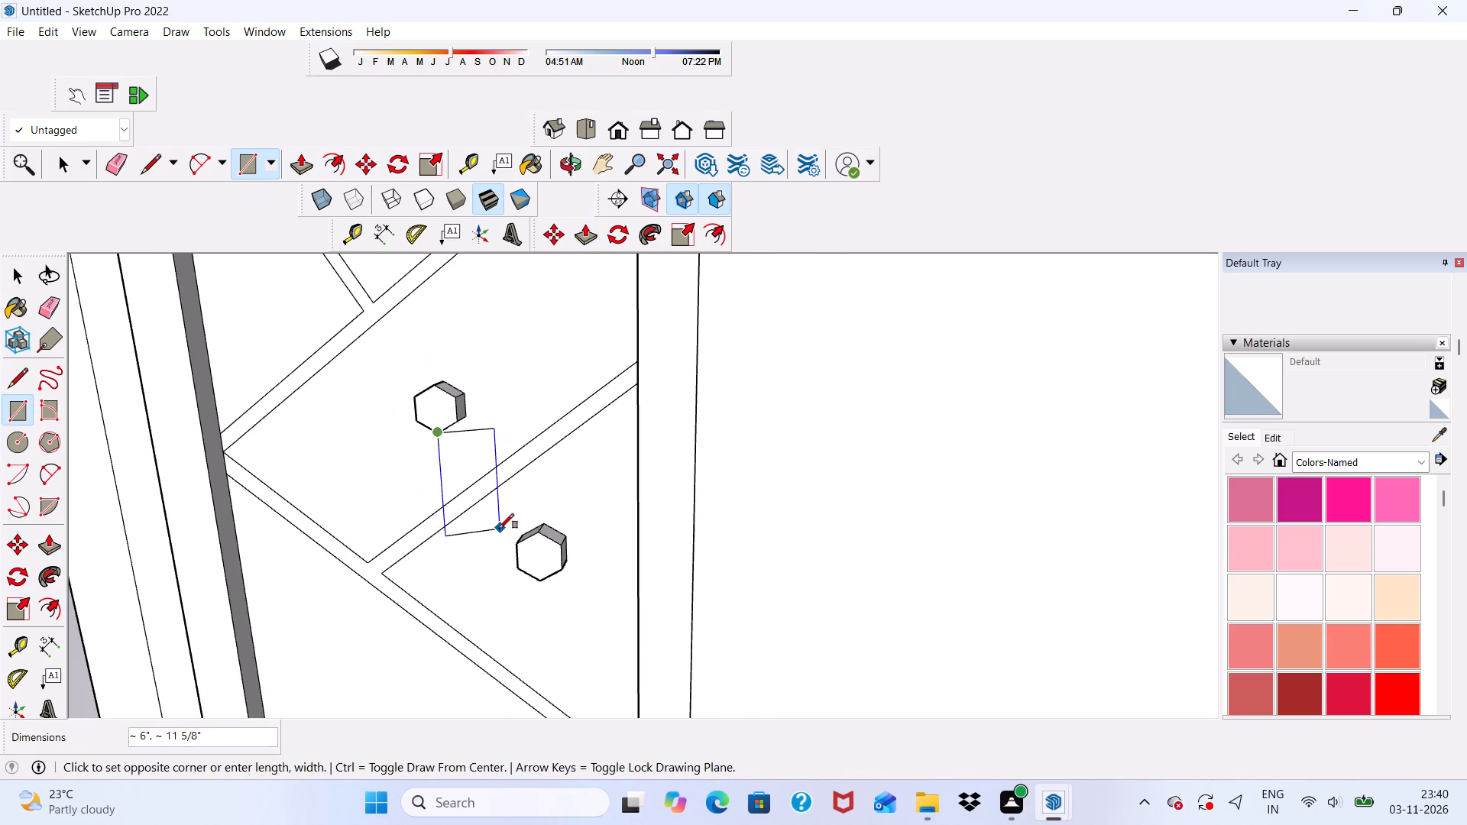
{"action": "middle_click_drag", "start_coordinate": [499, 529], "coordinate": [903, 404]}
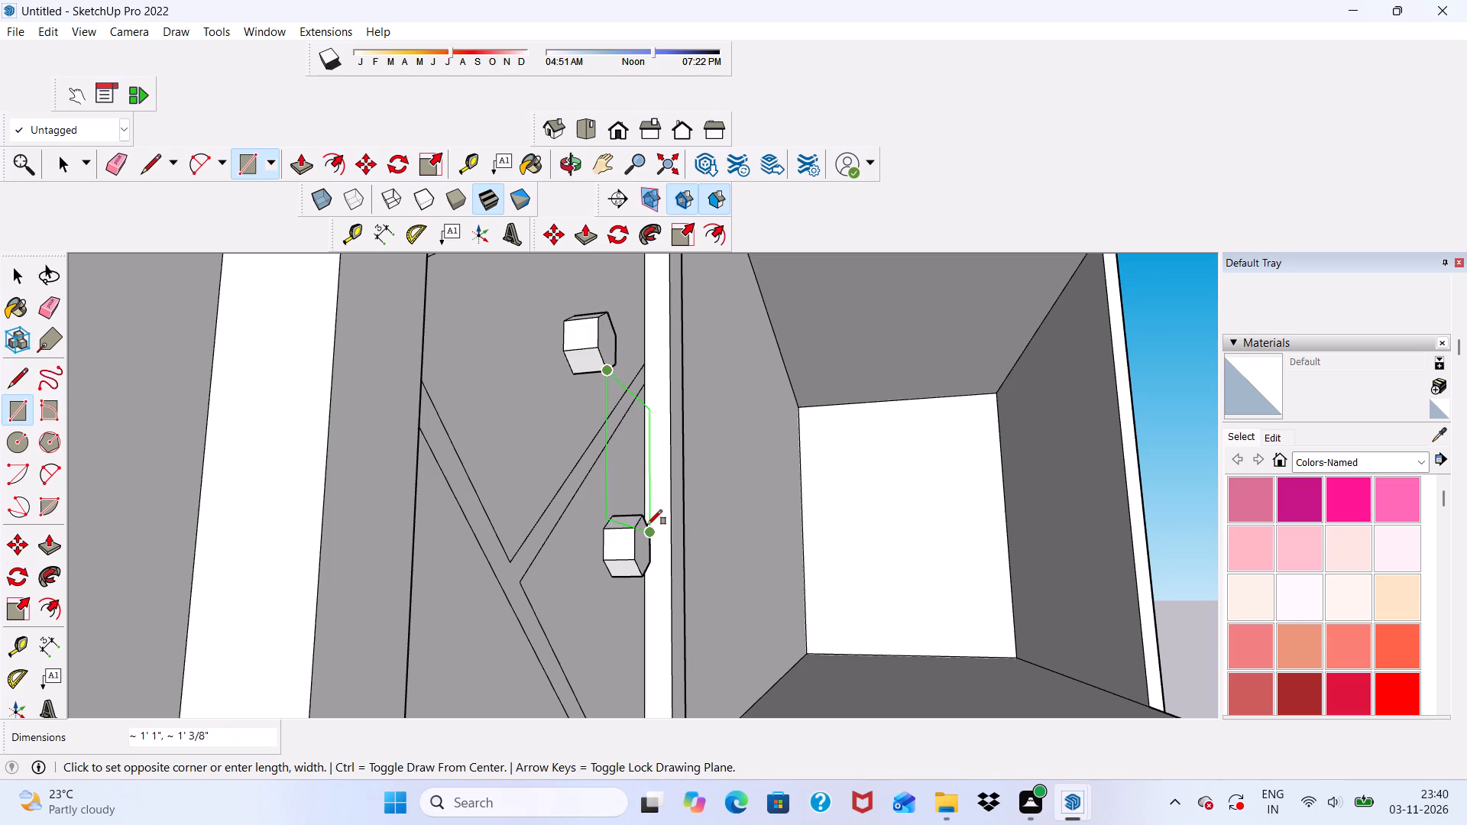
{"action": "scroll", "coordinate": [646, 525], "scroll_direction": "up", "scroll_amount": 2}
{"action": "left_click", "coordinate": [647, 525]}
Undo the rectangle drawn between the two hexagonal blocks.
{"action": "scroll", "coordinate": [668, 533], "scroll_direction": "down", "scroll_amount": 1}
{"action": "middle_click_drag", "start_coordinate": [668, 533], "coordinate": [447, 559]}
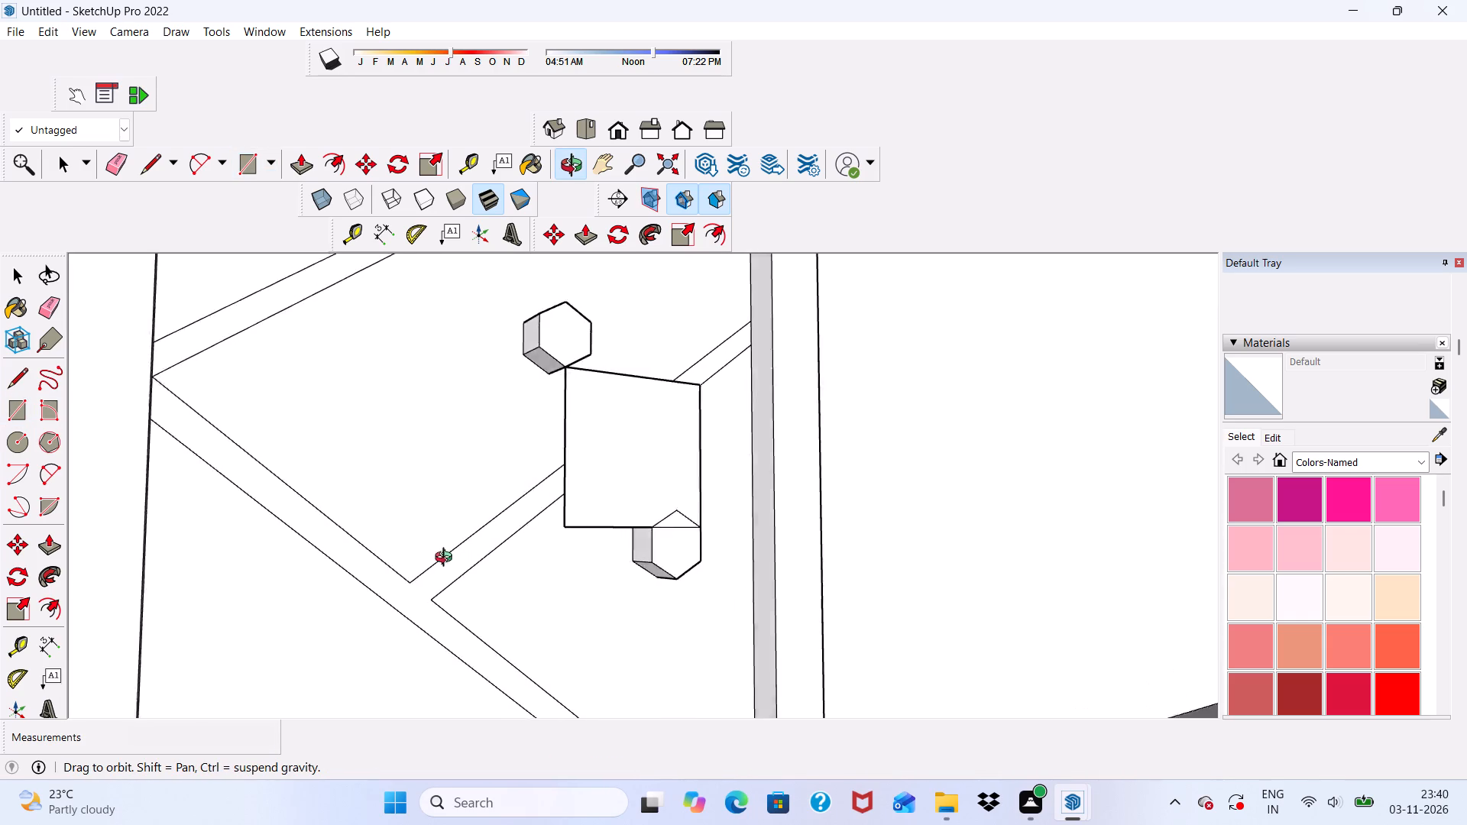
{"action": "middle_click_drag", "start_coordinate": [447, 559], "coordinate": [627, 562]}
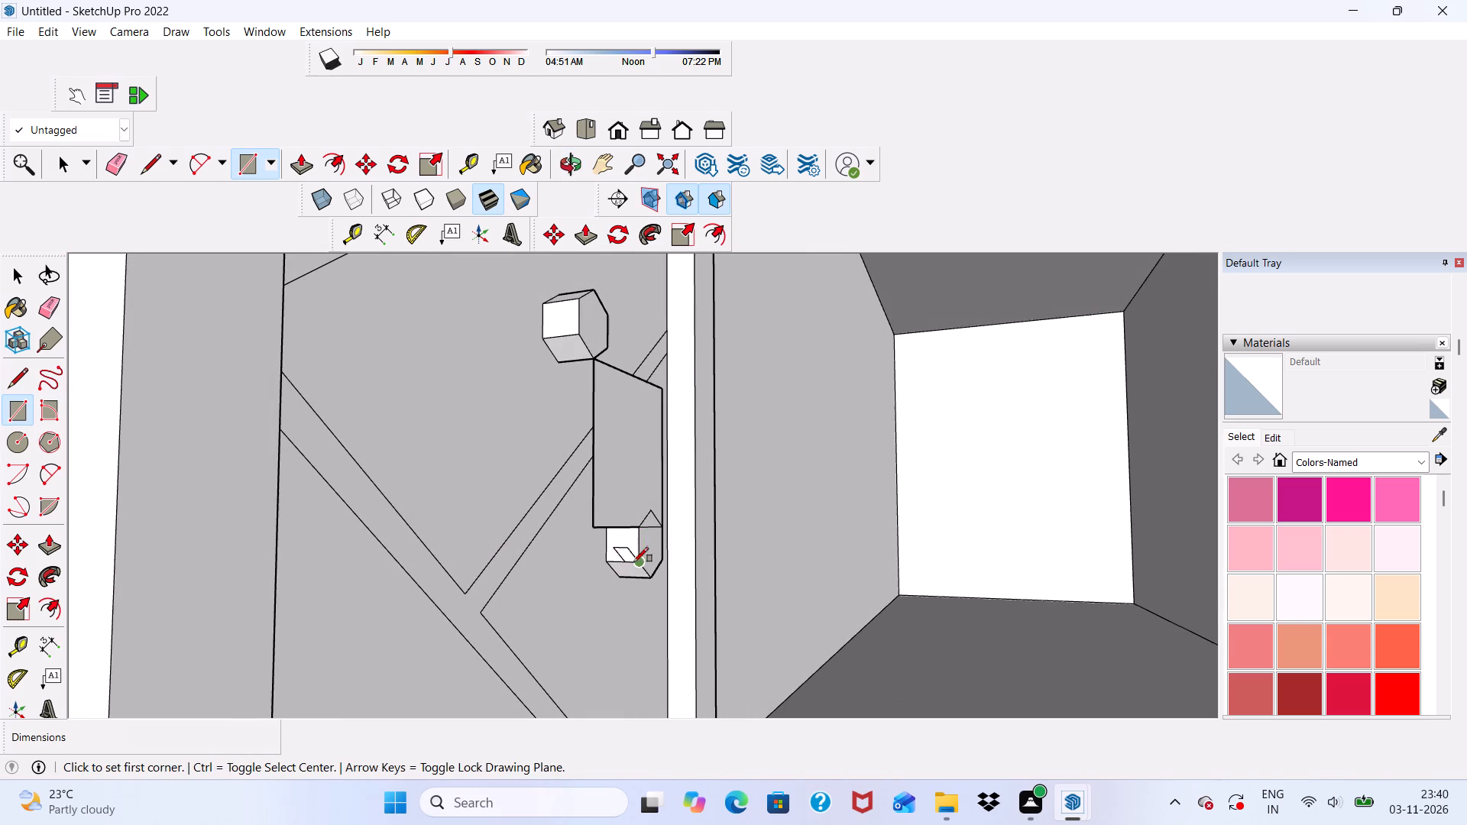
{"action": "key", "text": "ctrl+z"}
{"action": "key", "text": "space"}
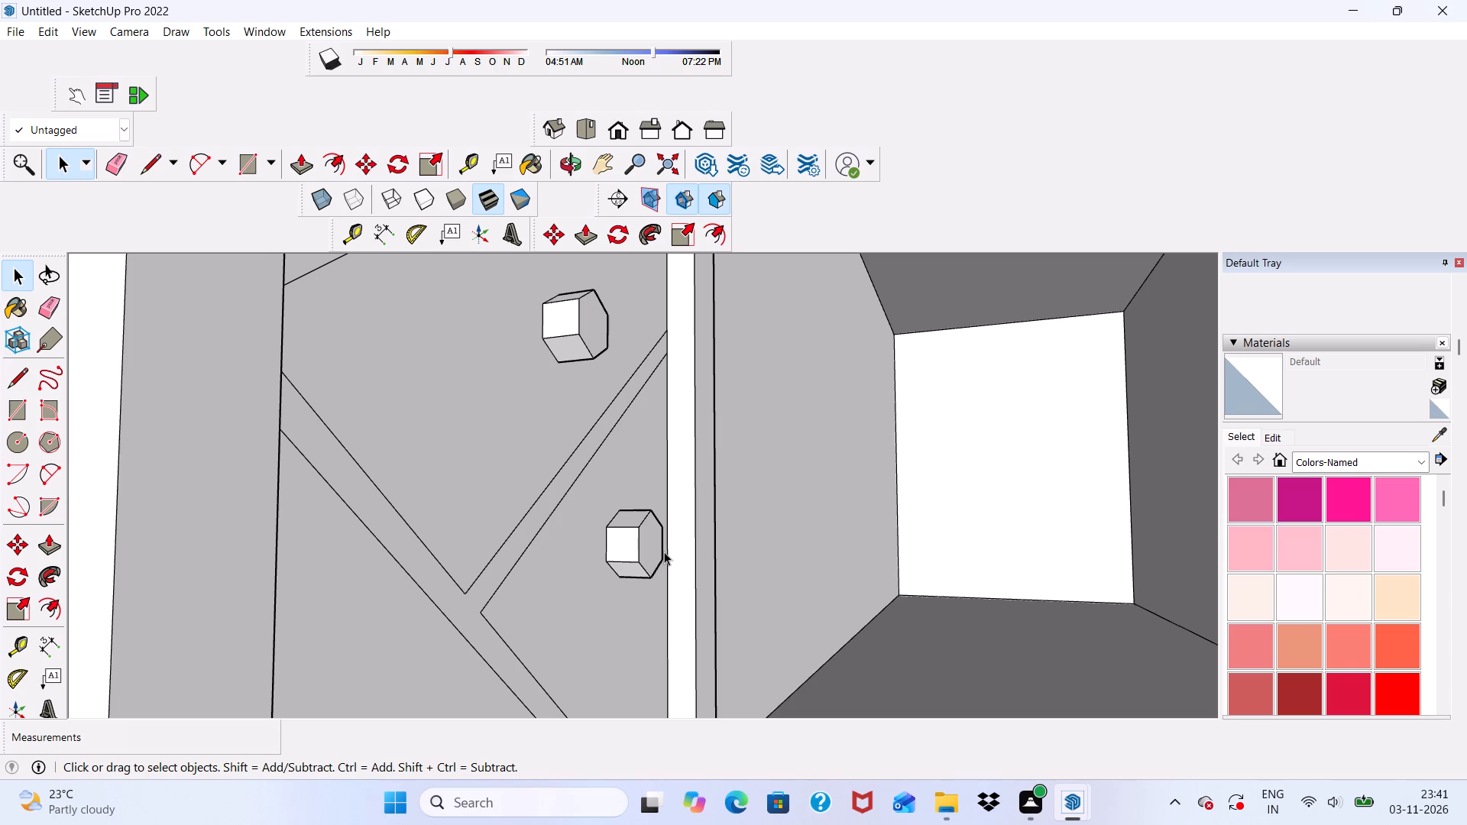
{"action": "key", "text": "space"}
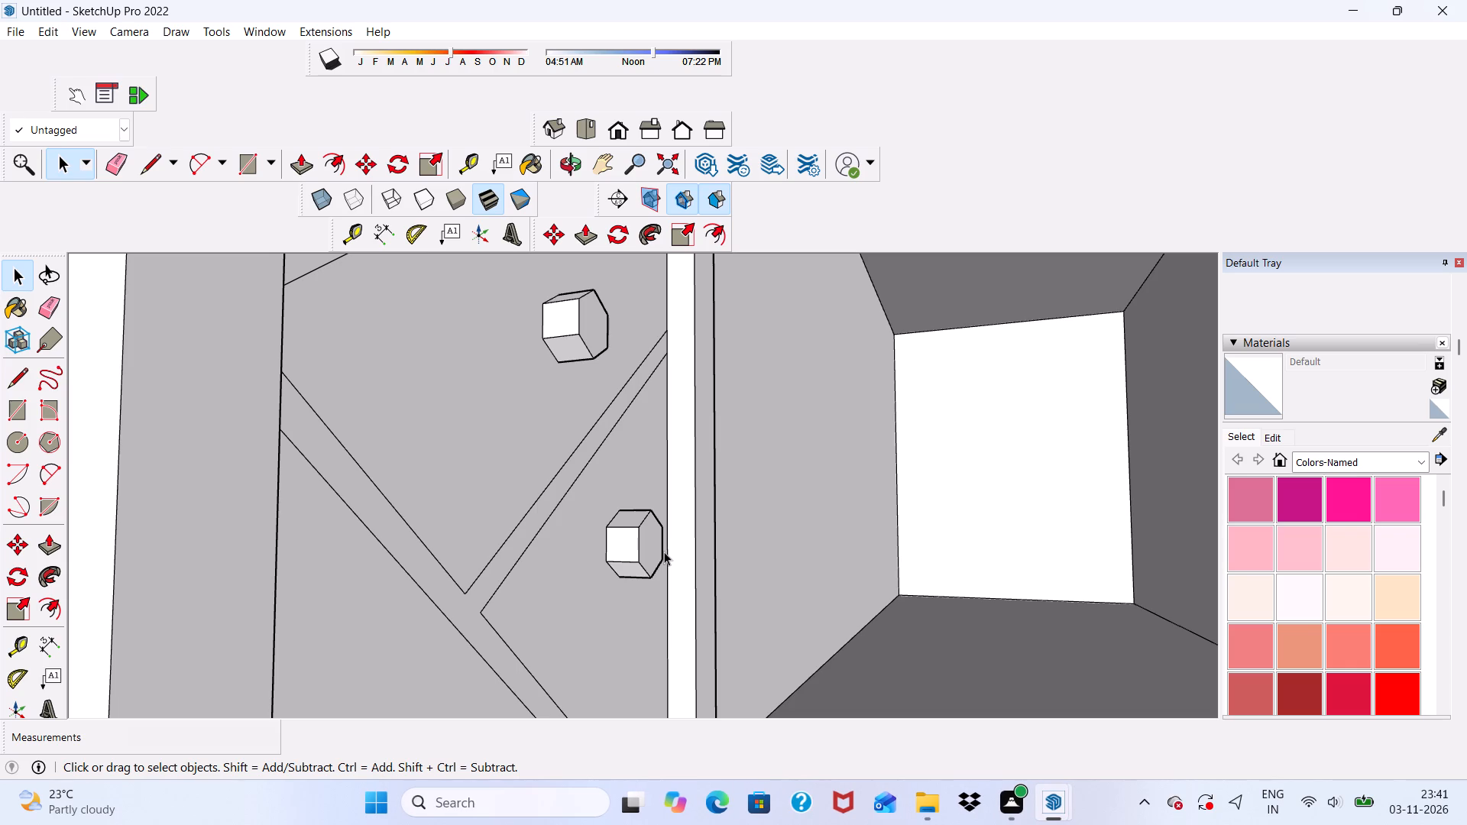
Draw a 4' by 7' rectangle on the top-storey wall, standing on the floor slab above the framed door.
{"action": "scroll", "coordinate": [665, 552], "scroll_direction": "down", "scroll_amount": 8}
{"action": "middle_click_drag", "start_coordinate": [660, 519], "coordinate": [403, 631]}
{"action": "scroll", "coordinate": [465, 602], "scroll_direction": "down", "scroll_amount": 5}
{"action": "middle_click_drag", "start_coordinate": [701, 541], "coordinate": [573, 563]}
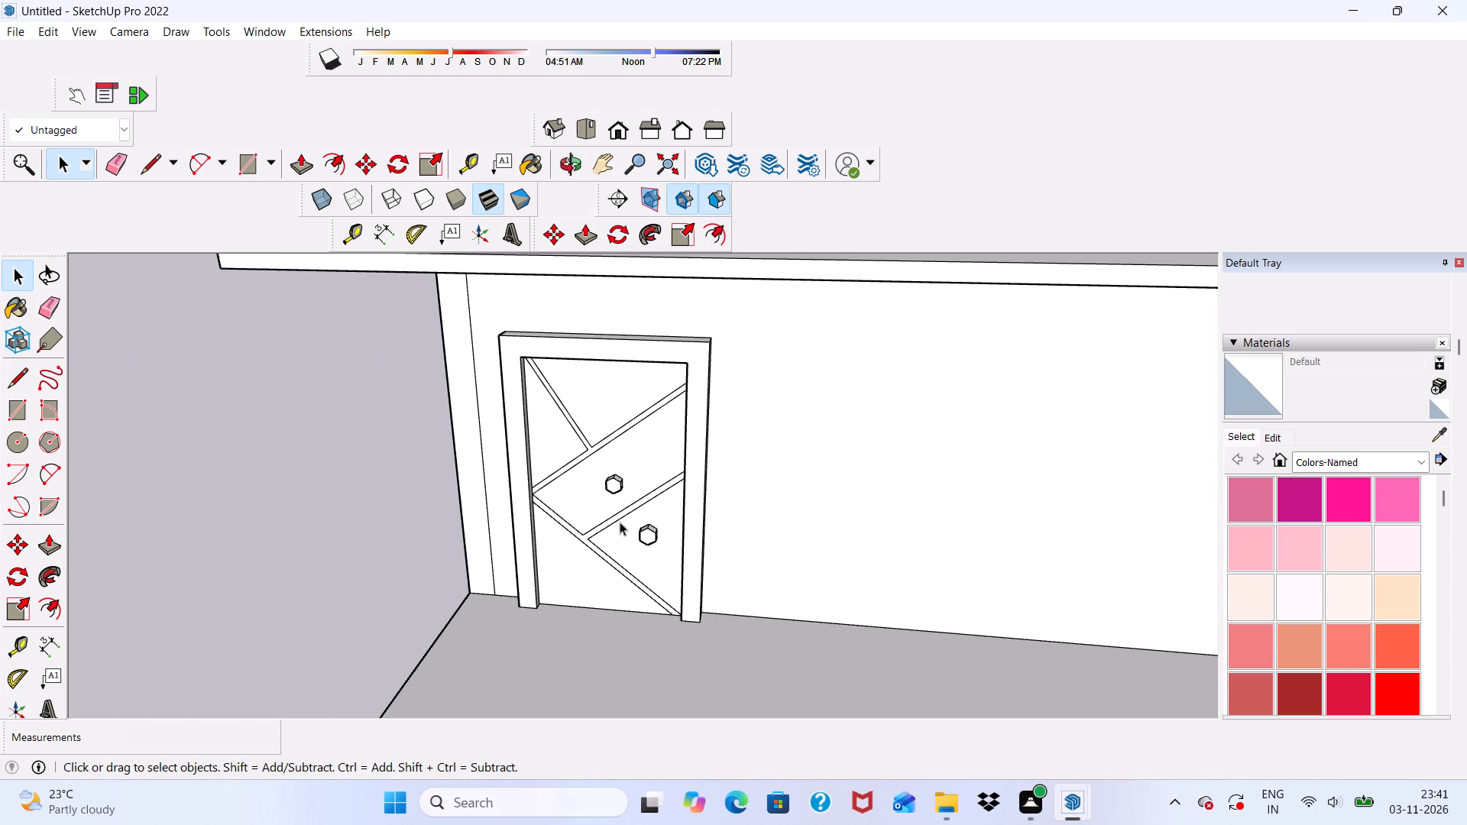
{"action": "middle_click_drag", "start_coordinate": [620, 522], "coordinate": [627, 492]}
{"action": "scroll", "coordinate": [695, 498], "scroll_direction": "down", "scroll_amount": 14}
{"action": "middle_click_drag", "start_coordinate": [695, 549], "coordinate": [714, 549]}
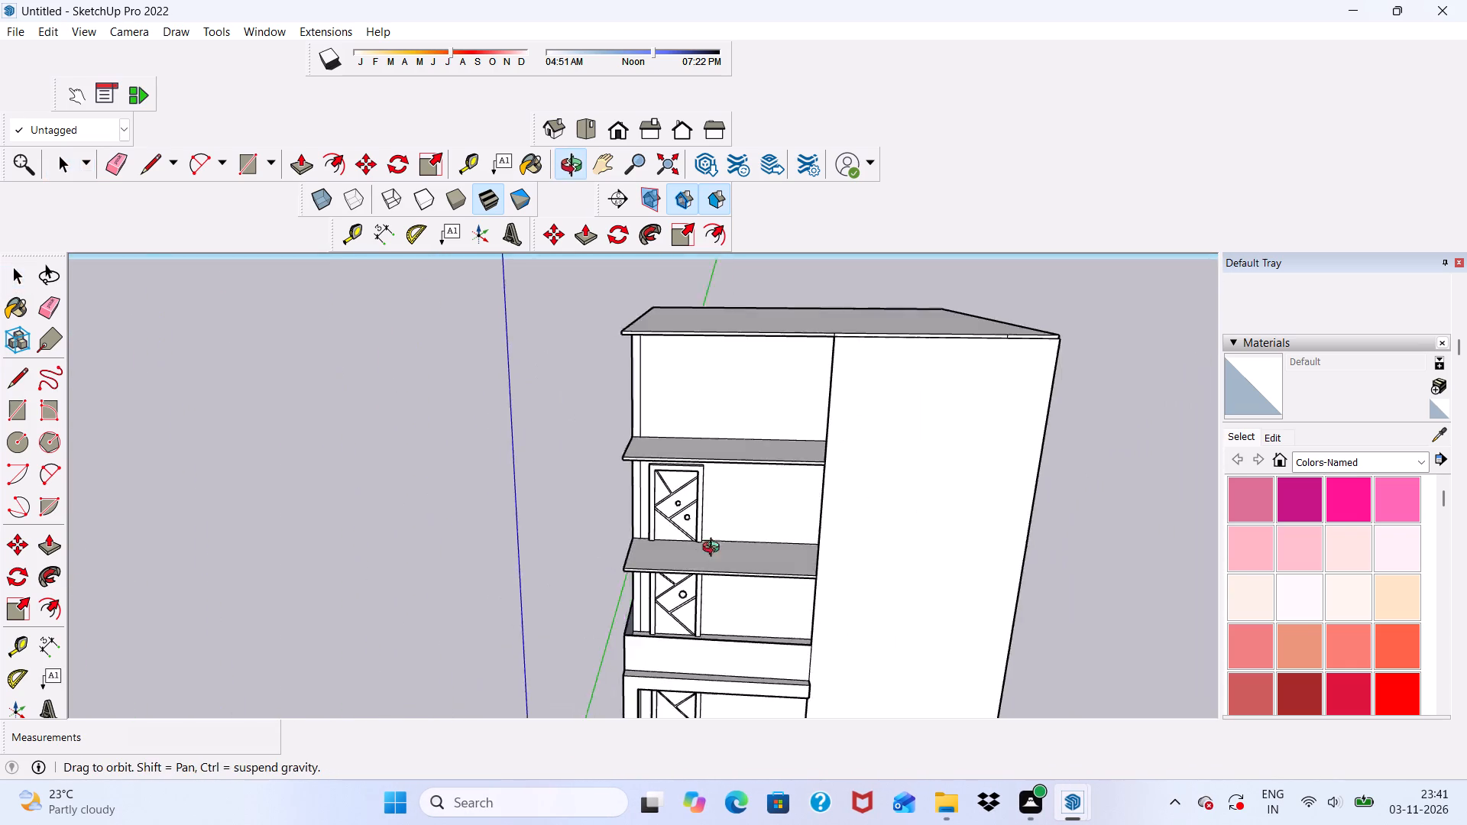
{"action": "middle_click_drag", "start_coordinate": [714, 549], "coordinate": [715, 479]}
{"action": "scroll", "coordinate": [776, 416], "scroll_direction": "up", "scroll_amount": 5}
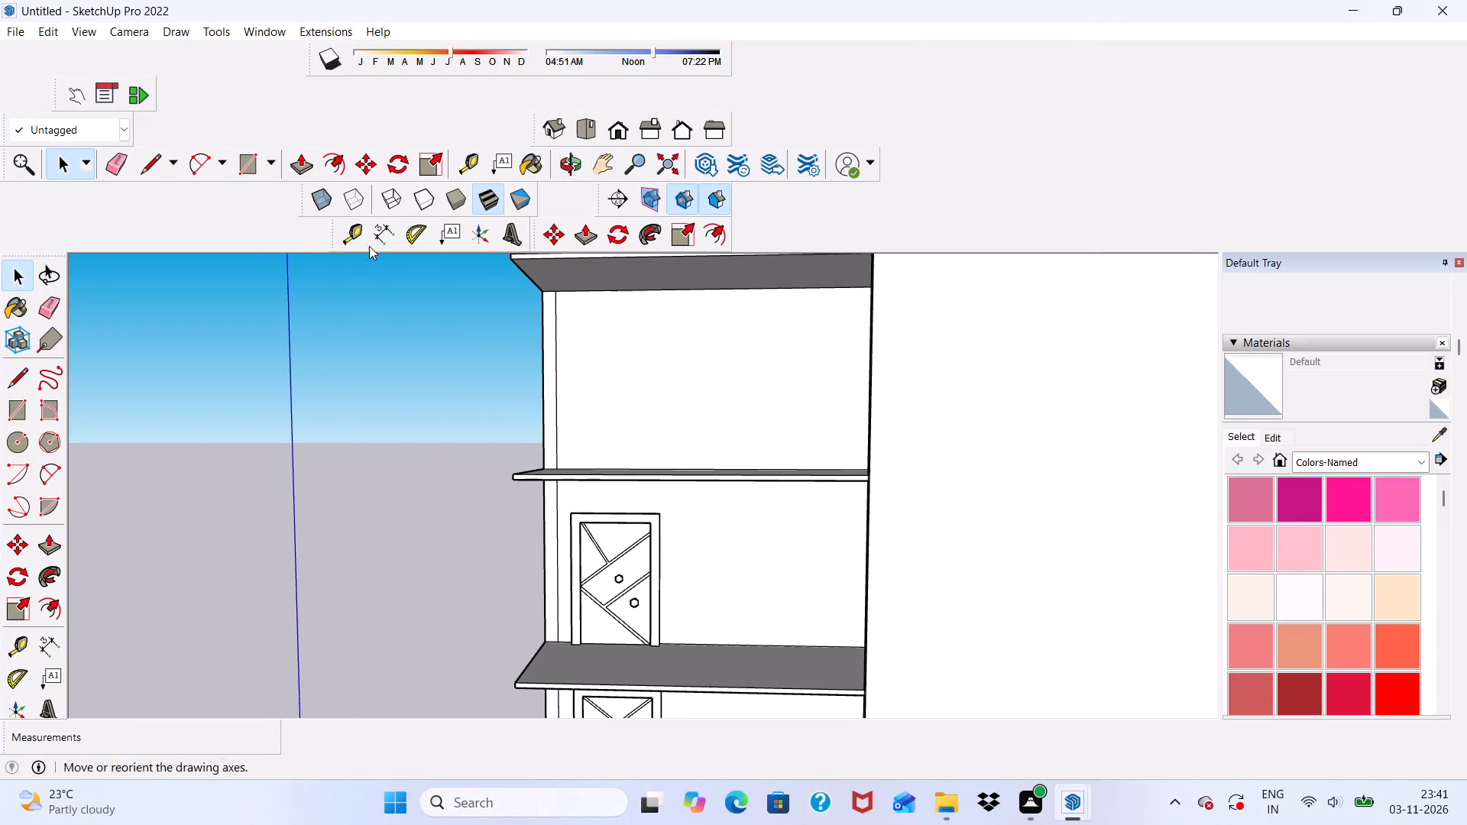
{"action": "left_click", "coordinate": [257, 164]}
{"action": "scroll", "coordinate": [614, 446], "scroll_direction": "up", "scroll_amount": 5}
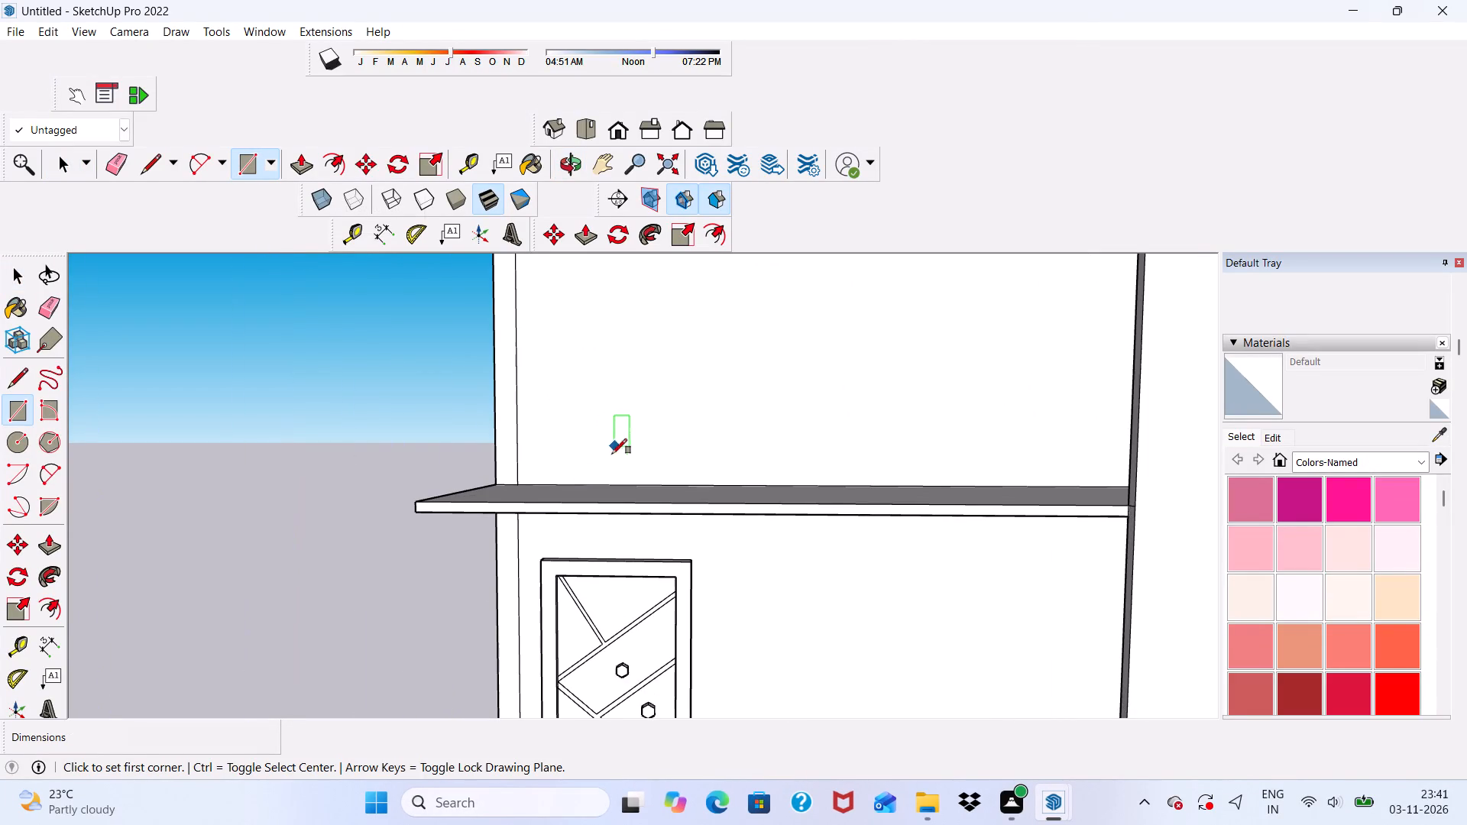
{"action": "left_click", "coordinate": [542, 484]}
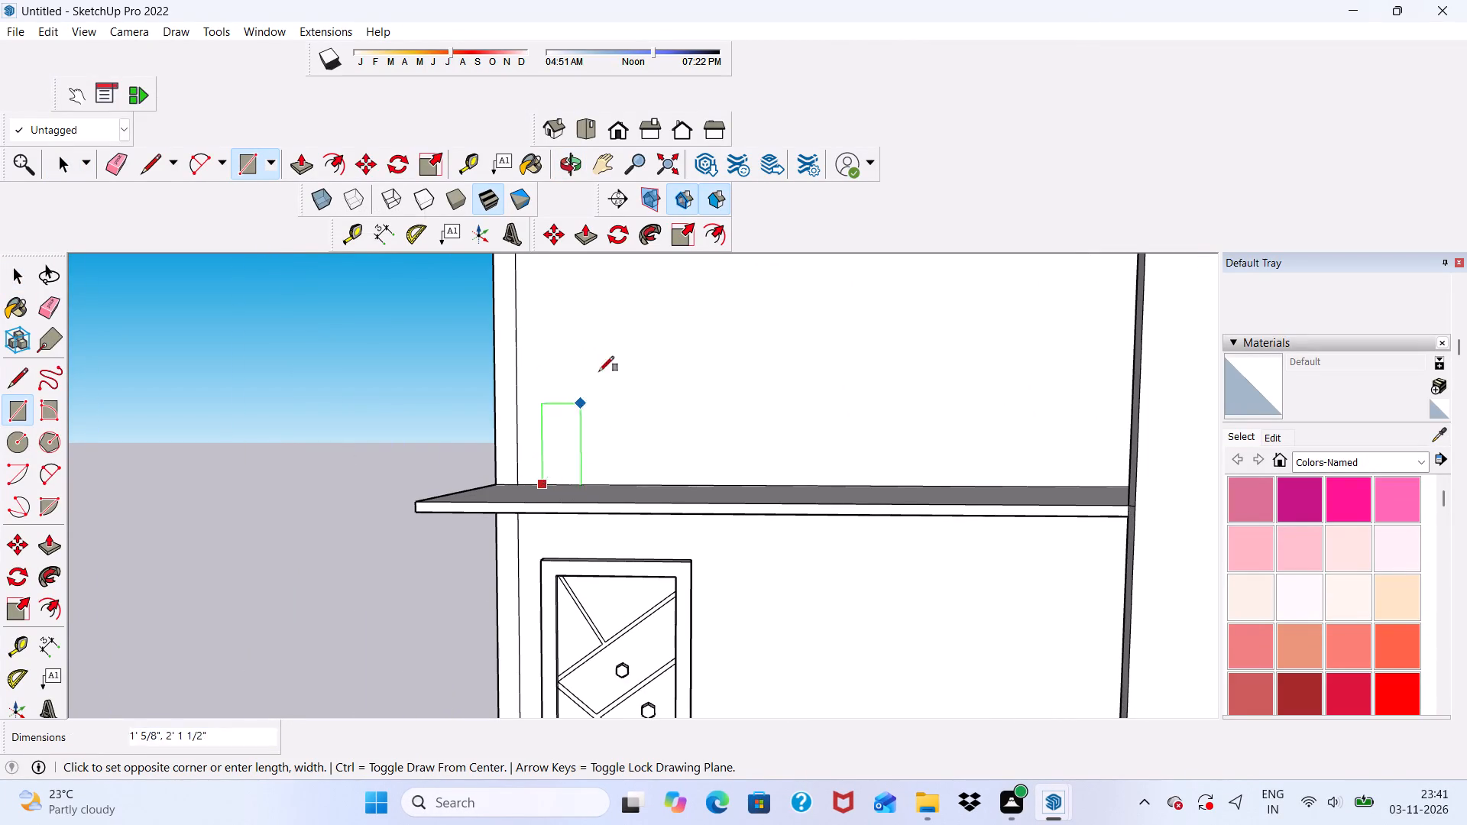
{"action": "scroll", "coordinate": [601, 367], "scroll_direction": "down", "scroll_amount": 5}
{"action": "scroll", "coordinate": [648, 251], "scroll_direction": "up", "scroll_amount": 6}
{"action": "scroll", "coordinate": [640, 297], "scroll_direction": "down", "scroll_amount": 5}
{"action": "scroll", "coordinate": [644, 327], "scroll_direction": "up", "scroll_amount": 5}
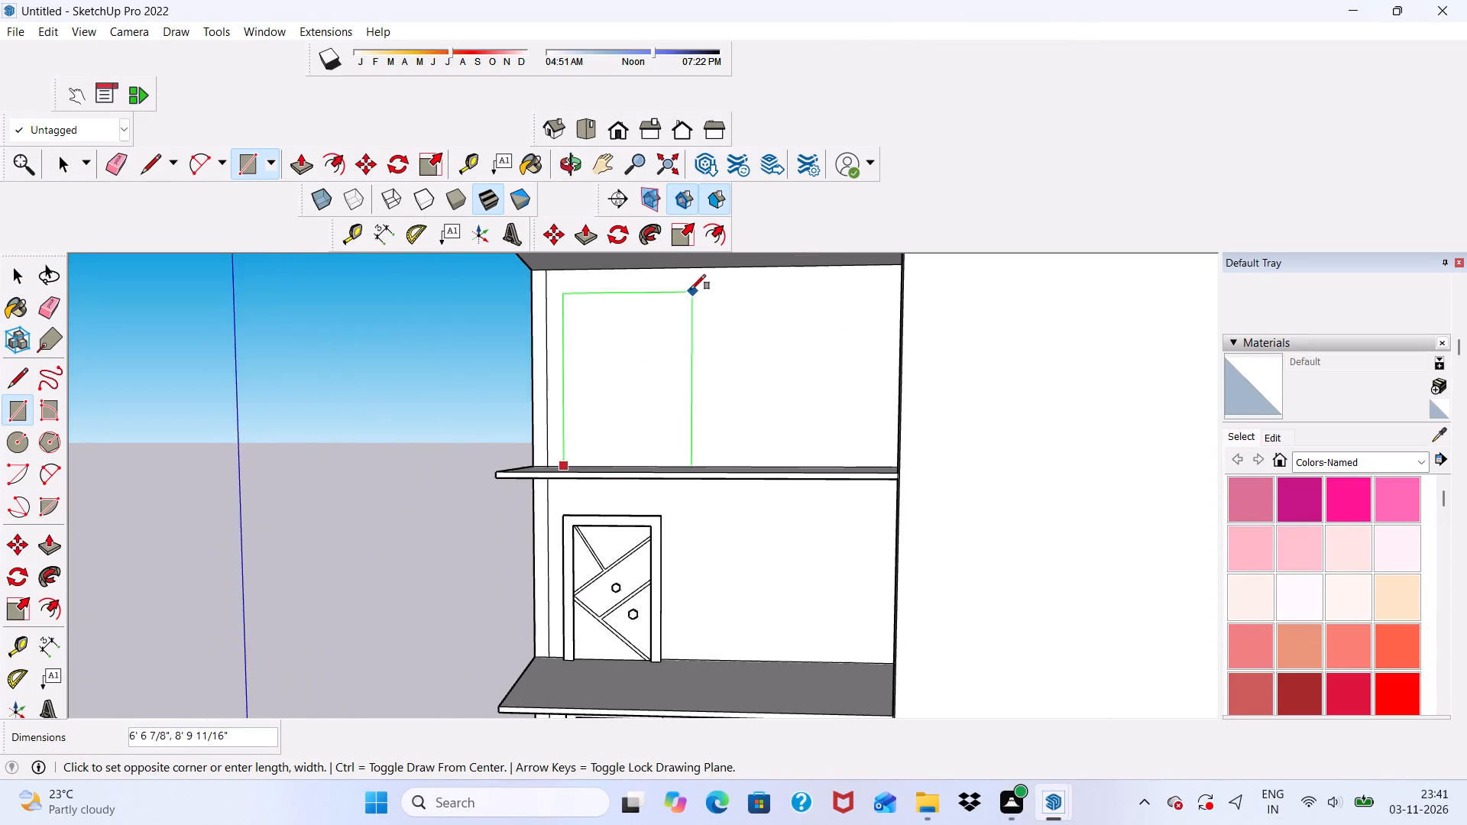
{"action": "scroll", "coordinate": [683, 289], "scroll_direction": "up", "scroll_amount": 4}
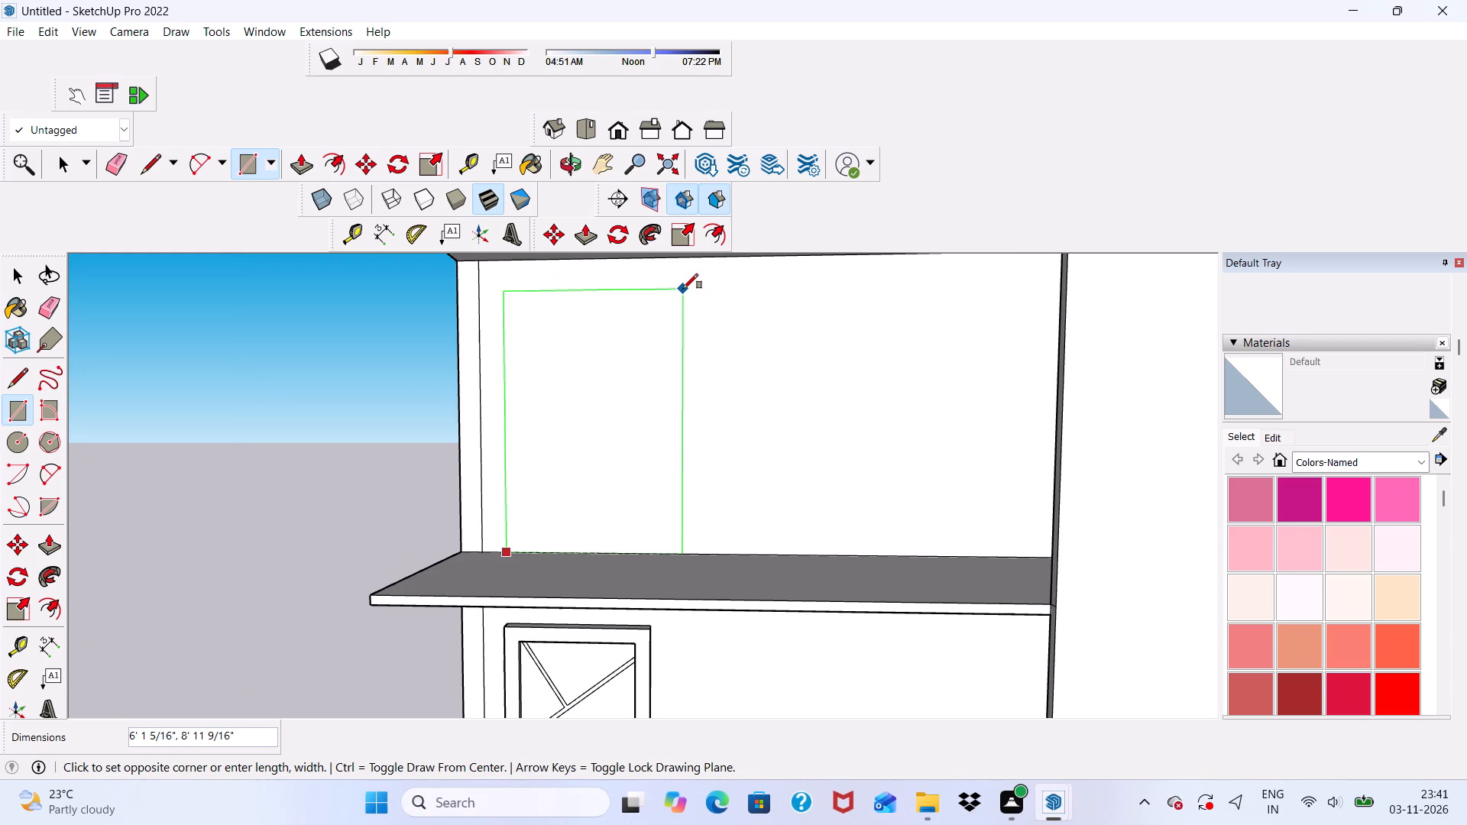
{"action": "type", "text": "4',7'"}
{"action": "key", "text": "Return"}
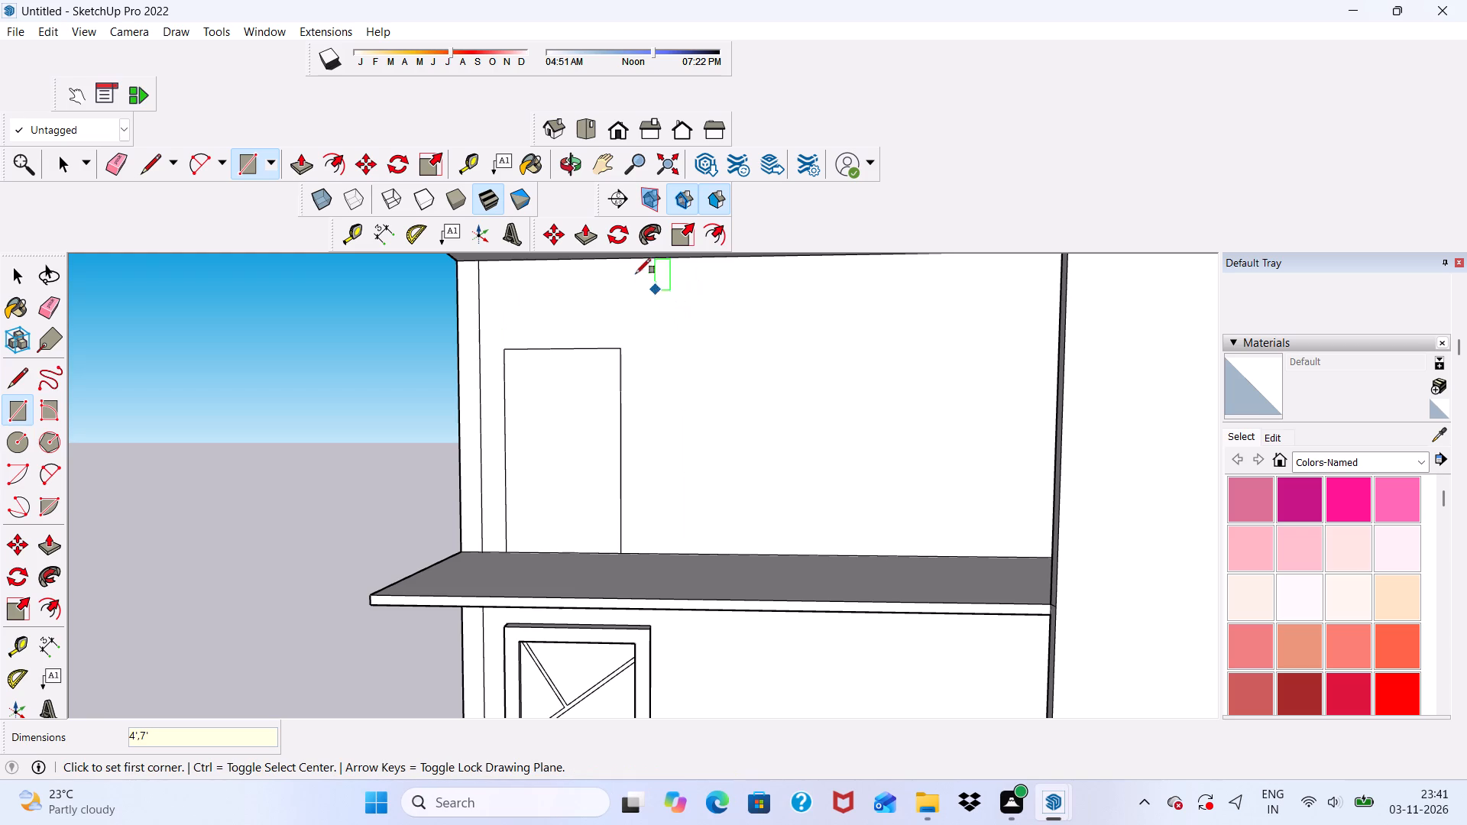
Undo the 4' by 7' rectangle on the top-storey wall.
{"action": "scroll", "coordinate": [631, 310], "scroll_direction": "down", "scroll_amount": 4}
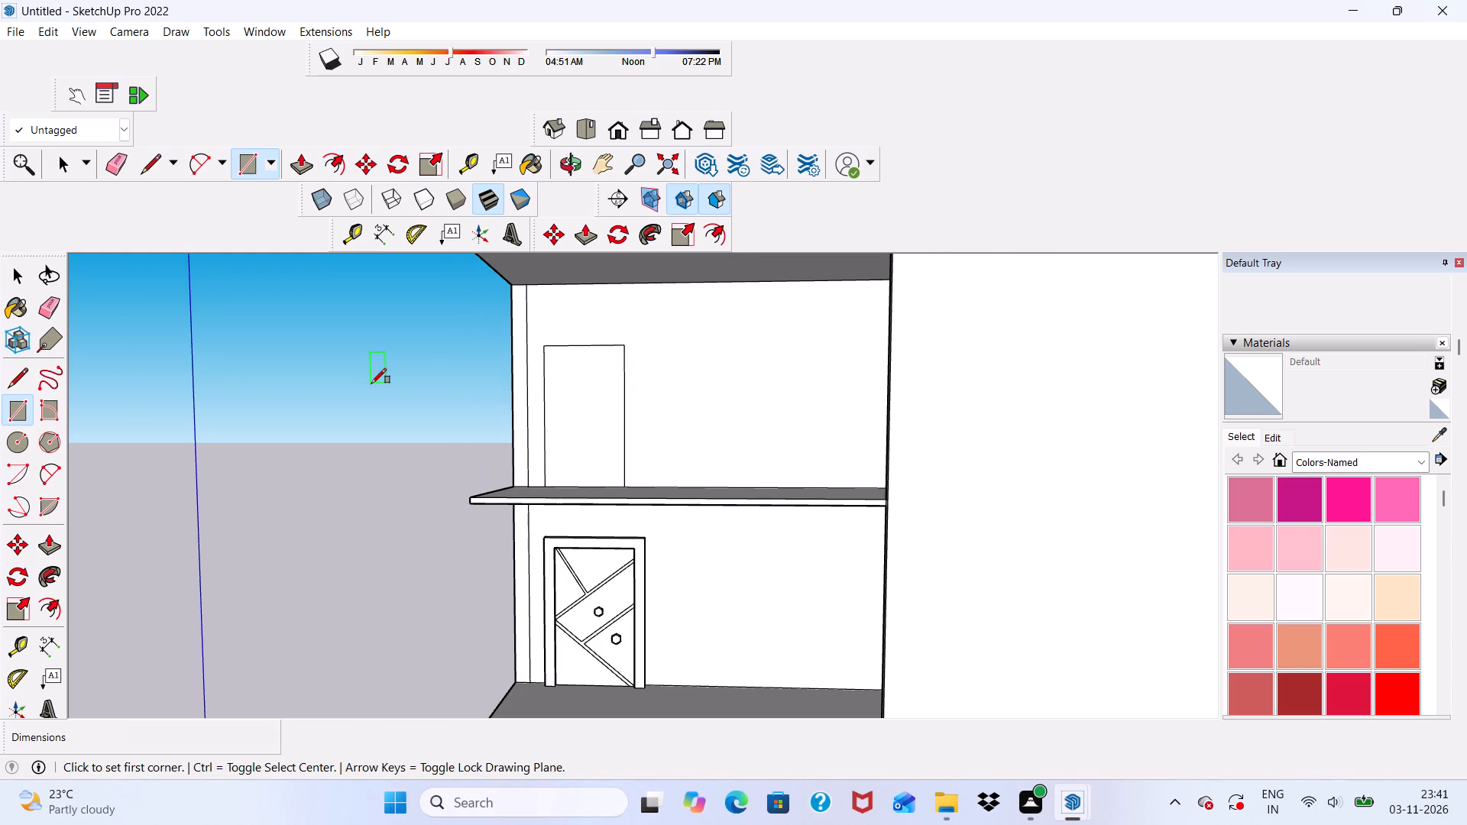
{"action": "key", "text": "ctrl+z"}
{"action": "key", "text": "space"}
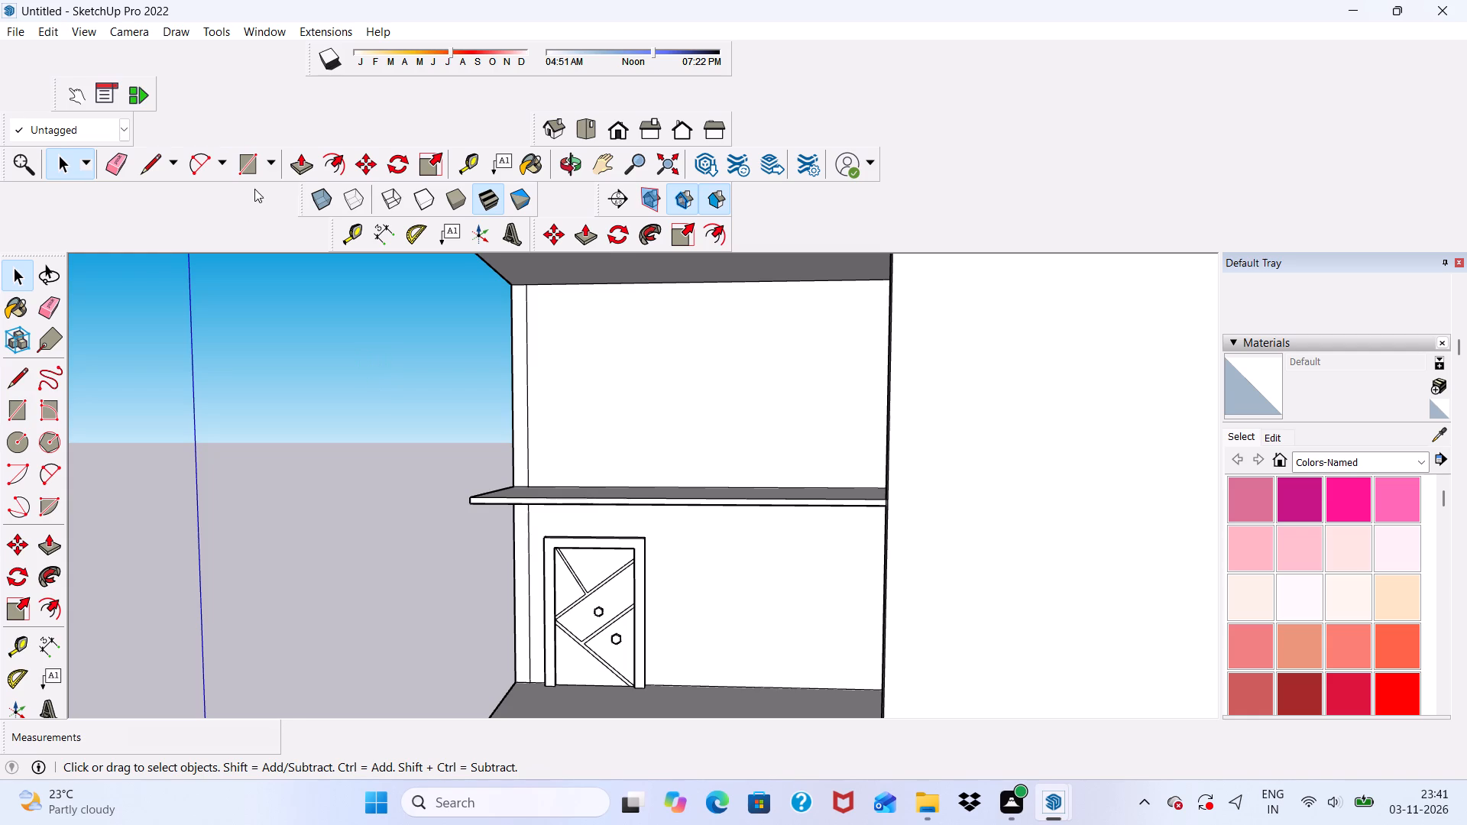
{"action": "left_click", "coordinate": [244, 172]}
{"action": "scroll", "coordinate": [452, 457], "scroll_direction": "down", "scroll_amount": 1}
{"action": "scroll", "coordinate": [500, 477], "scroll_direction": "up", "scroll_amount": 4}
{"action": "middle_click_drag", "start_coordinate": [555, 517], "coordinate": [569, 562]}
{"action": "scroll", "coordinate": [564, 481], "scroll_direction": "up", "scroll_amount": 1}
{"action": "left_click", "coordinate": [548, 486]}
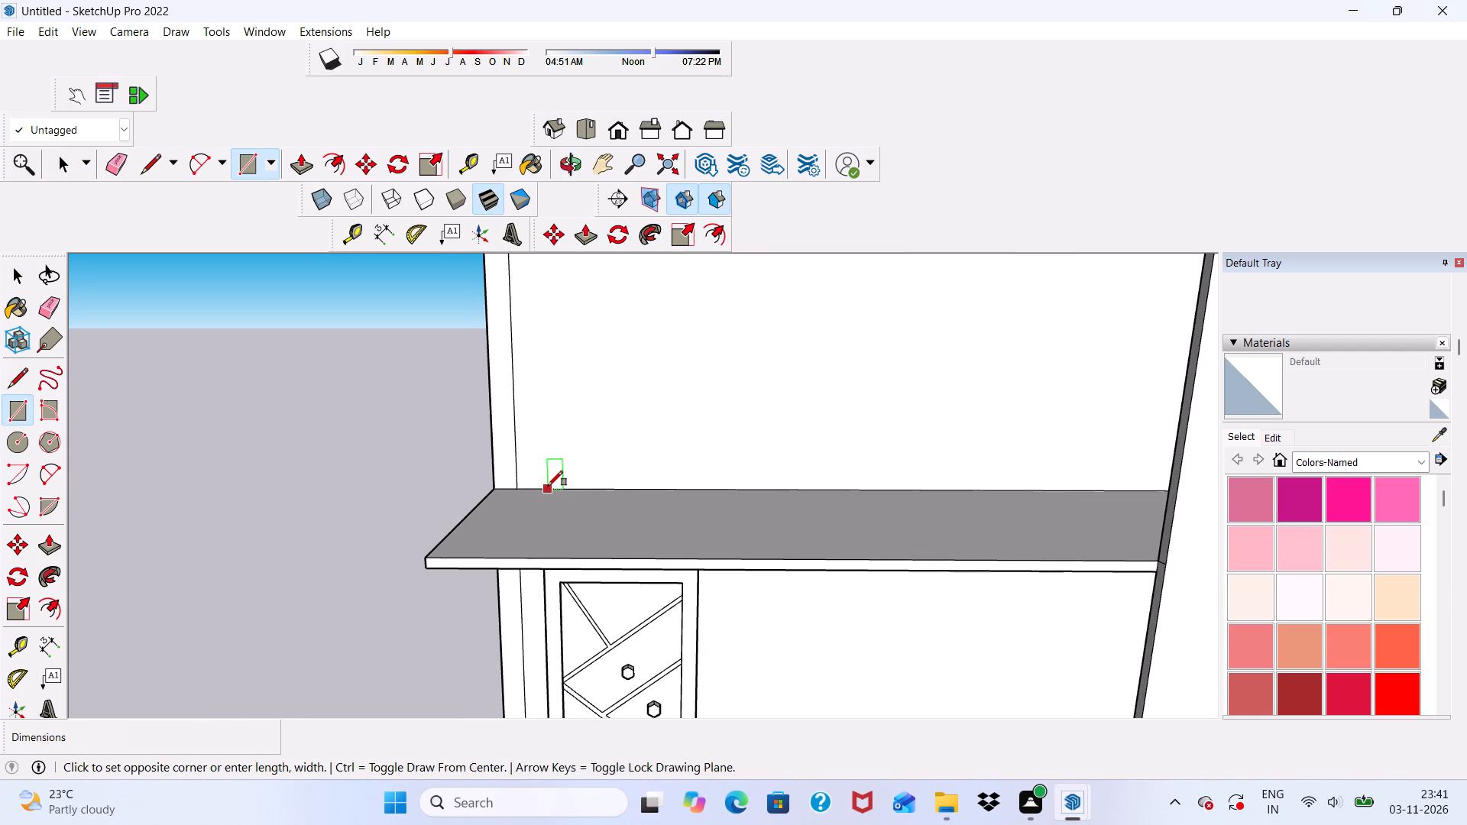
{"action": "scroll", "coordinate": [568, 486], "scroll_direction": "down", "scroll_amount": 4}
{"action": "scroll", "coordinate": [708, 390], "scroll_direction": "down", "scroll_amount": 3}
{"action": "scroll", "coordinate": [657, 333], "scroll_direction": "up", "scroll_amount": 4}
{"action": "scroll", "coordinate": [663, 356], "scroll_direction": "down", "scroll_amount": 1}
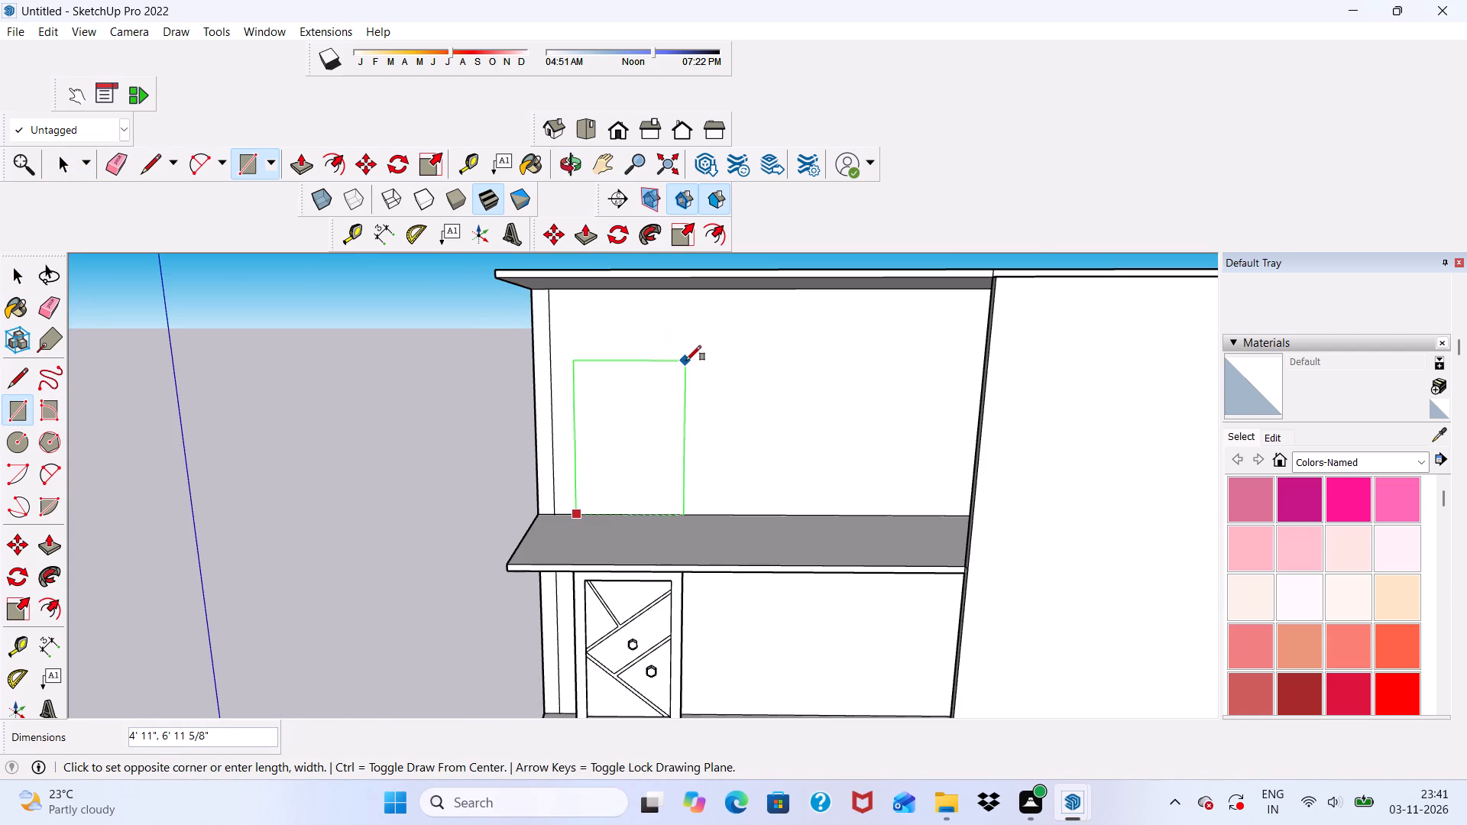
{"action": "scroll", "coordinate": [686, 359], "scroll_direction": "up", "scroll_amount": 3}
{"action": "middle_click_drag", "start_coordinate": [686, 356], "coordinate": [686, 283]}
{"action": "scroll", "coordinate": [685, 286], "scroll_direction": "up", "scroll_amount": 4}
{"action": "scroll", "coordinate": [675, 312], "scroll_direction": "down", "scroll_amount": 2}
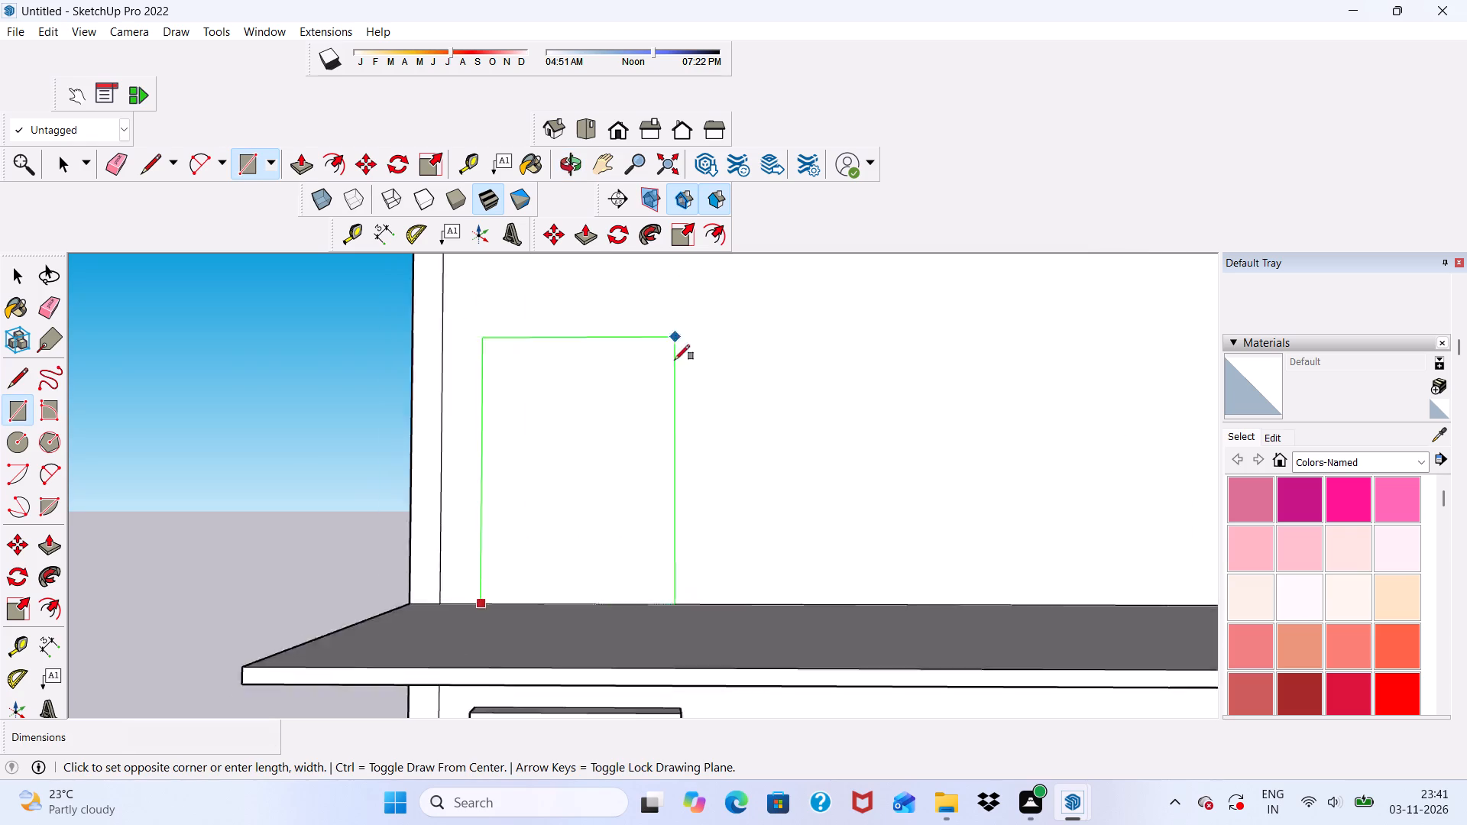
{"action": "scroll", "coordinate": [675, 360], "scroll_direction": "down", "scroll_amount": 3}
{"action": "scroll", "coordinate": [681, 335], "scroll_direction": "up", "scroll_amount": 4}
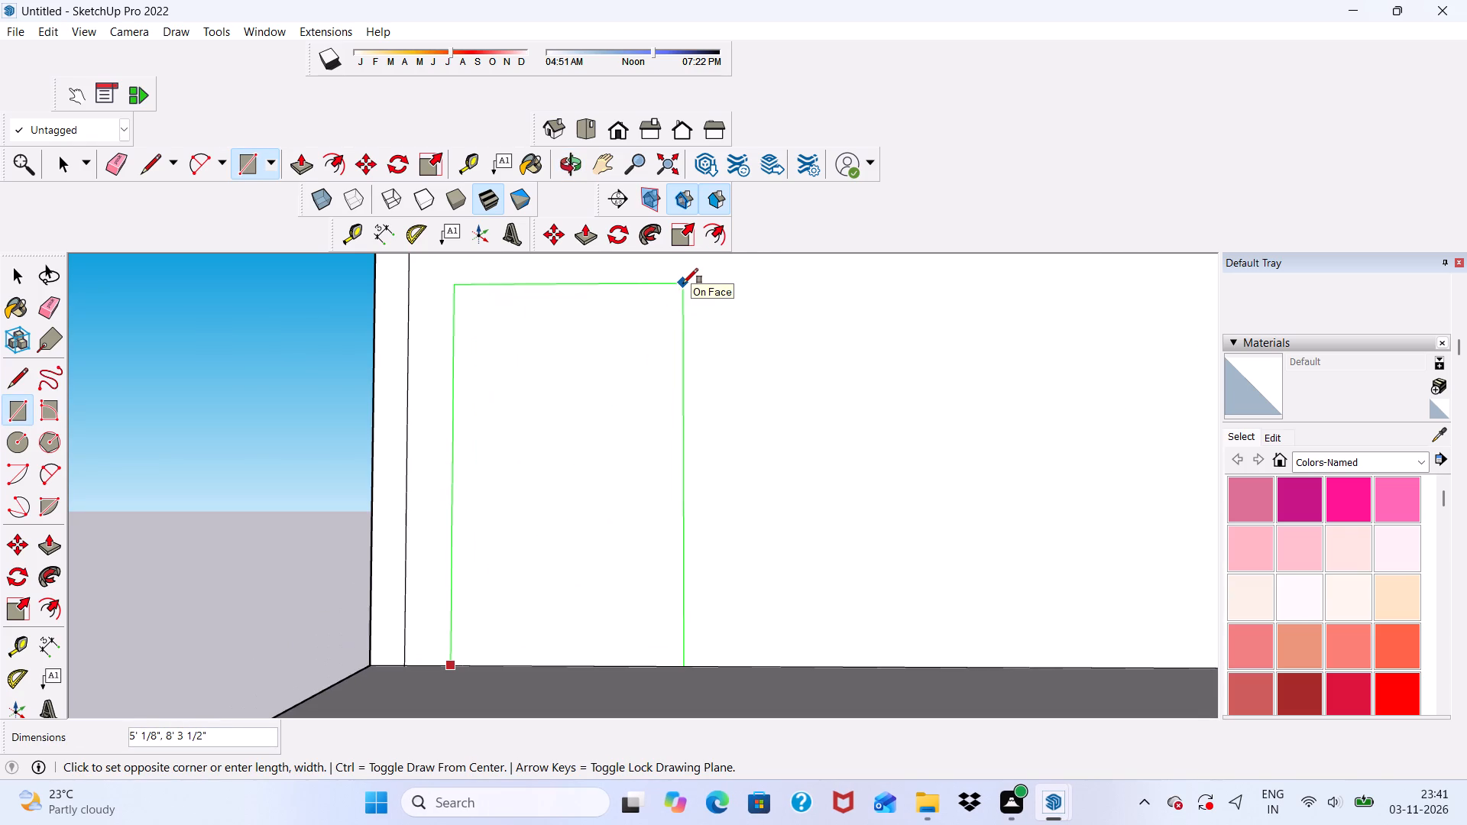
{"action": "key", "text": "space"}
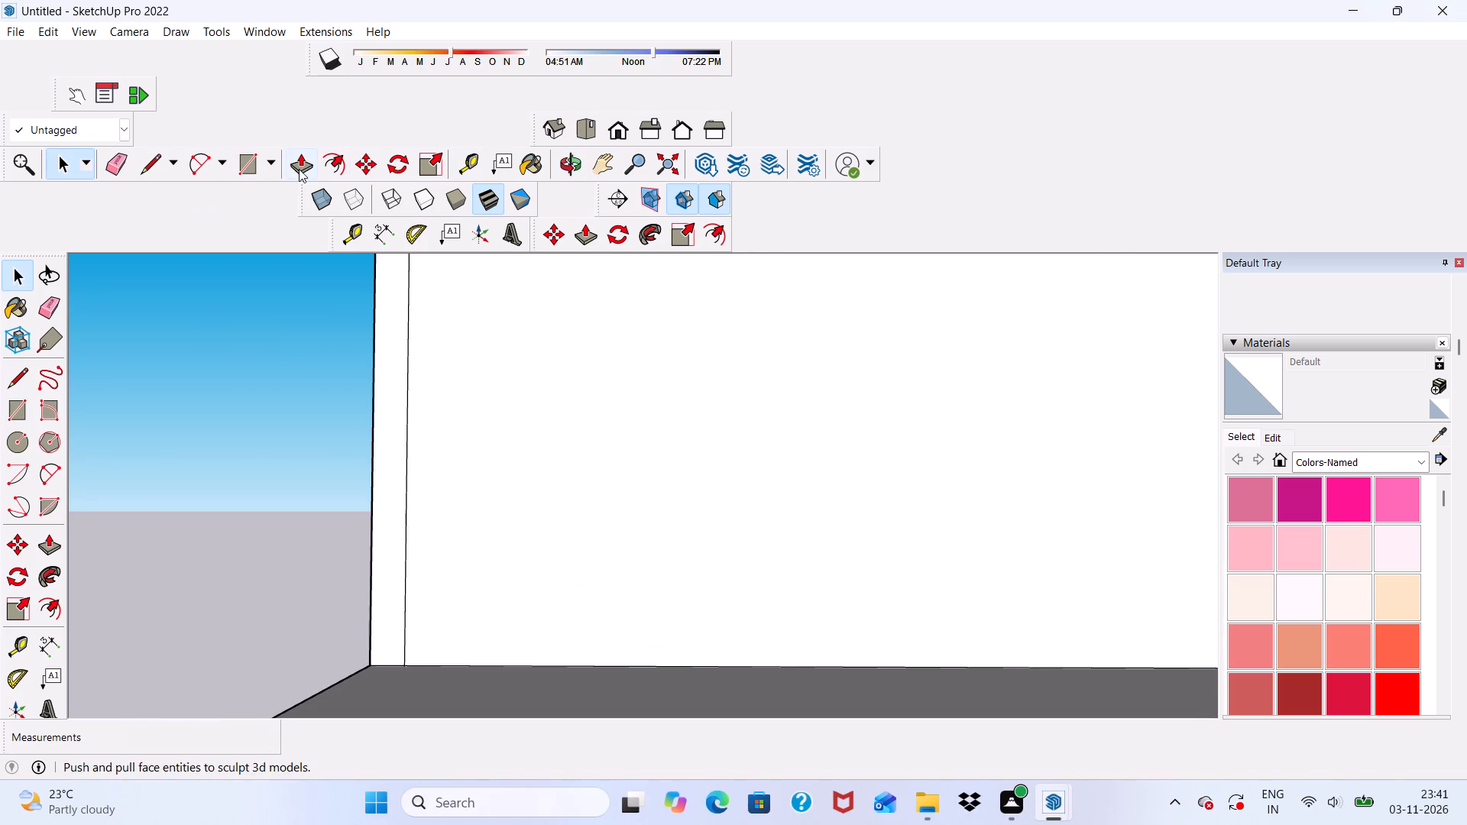
Draw a 4' by 7' door rectangle on the top-storey wall, with its base on the floor slab above the framed door.
{"action": "left_click_drag", "start_coordinate": [254, 170], "coordinate": [262, 176]}
{"action": "scroll", "coordinate": [591, 575], "scroll_direction": "down", "scroll_amount": 6}
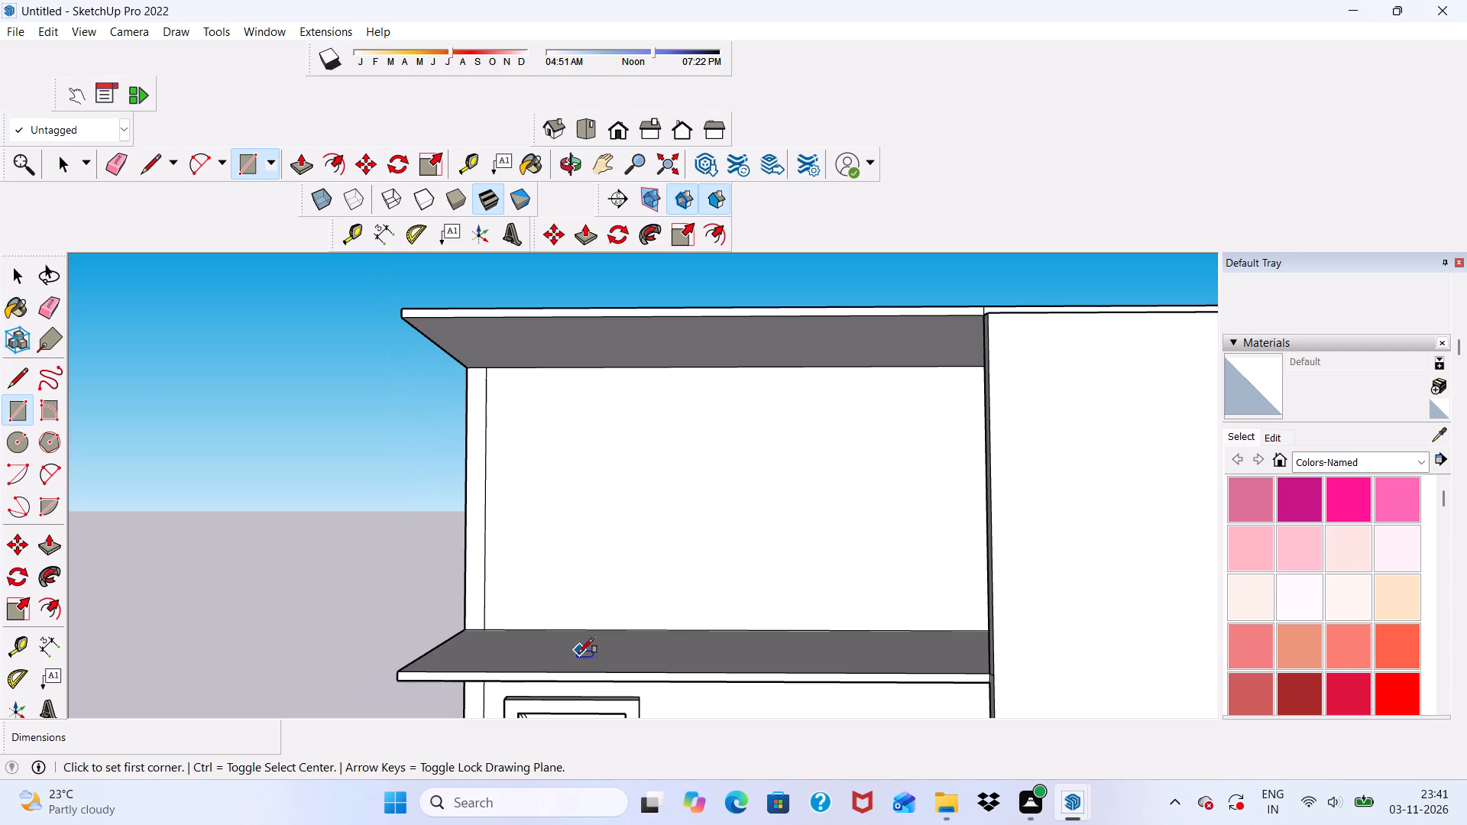
{"action": "left_click", "coordinate": [523, 629]}
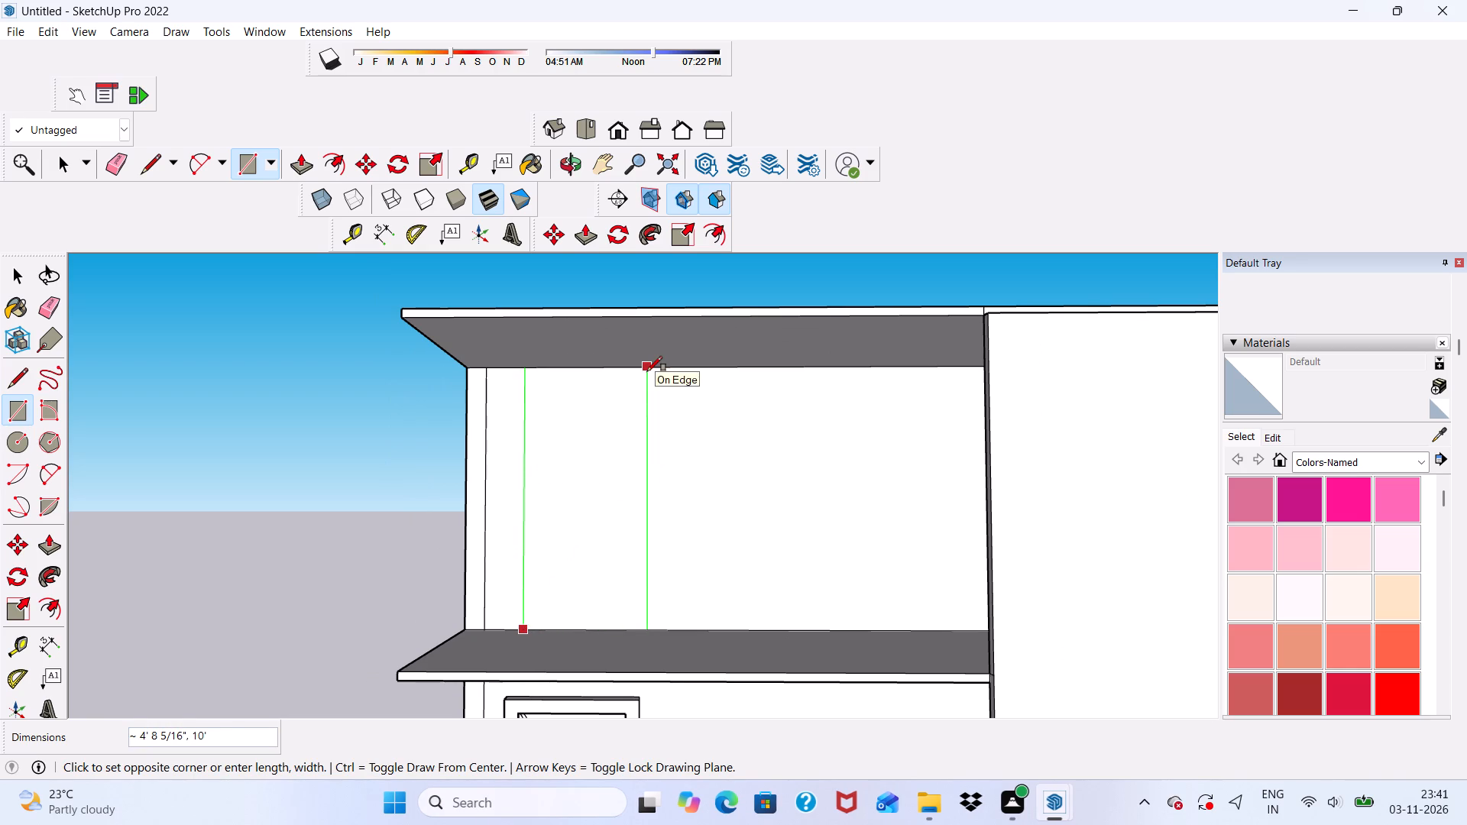
{"action": "type", "text": "4'"}
{"action": "type", "text": ",7'"}
{"action": "key", "text": "Return"}
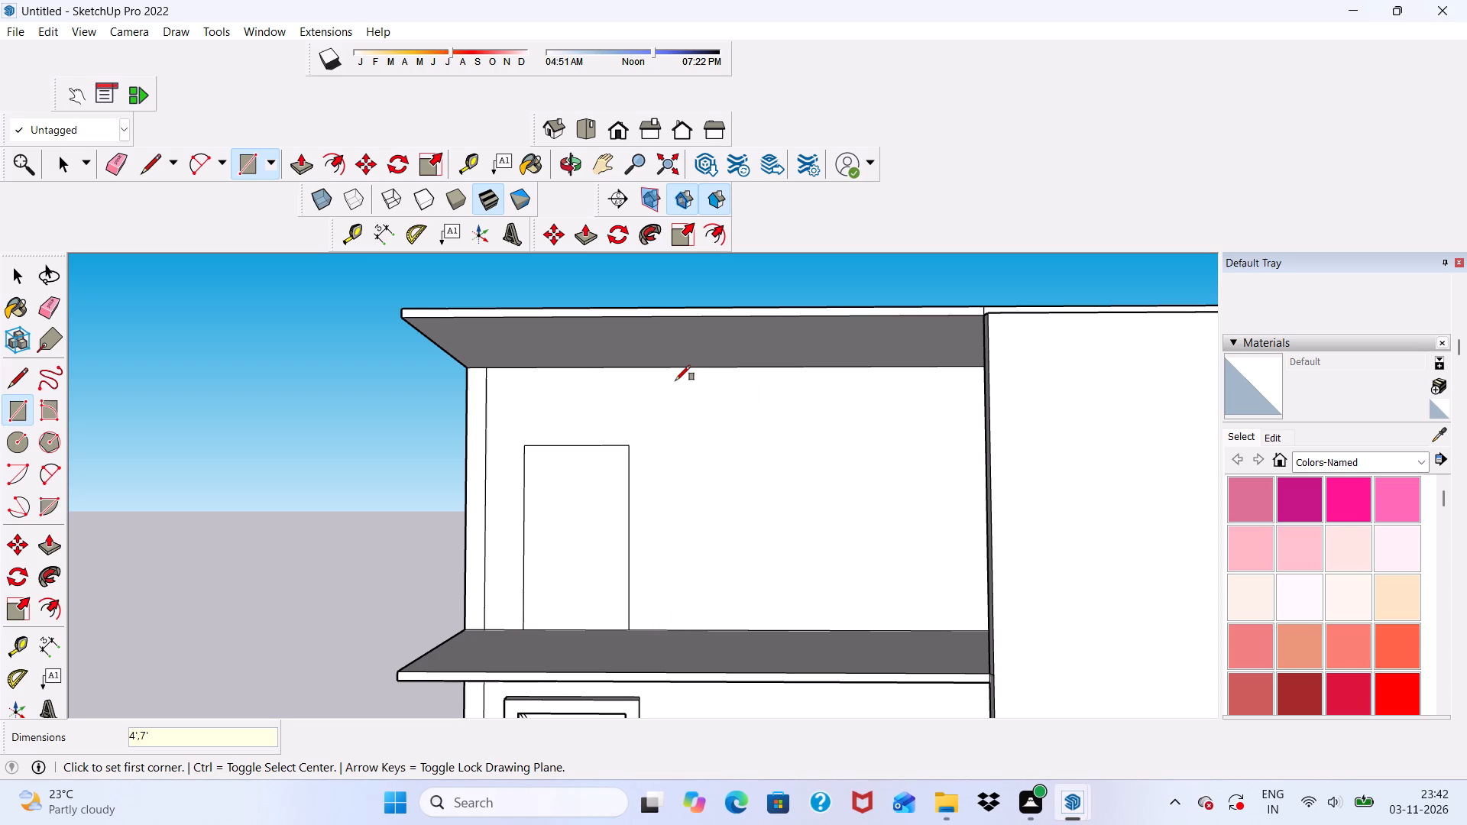
Offset the top-storey door rectangle outward by 6" to outline its frame.
{"action": "left_click", "coordinate": [335, 168]}
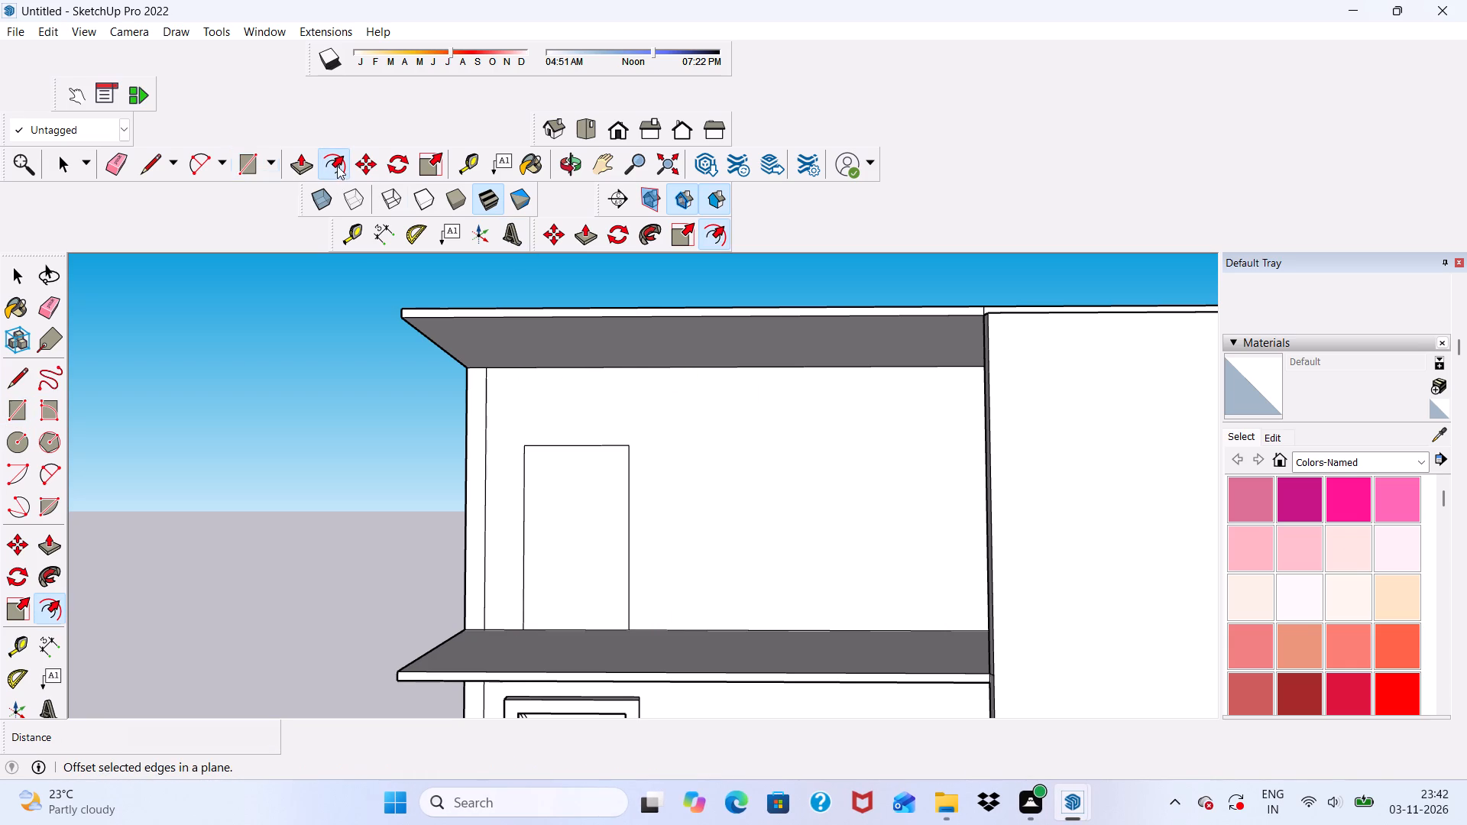
{"action": "scroll", "coordinate": [555, 531], "scroll_direction": "up", "scroll_amount": 3}
{"action": "left_click", "coordinate": [544, 526]}
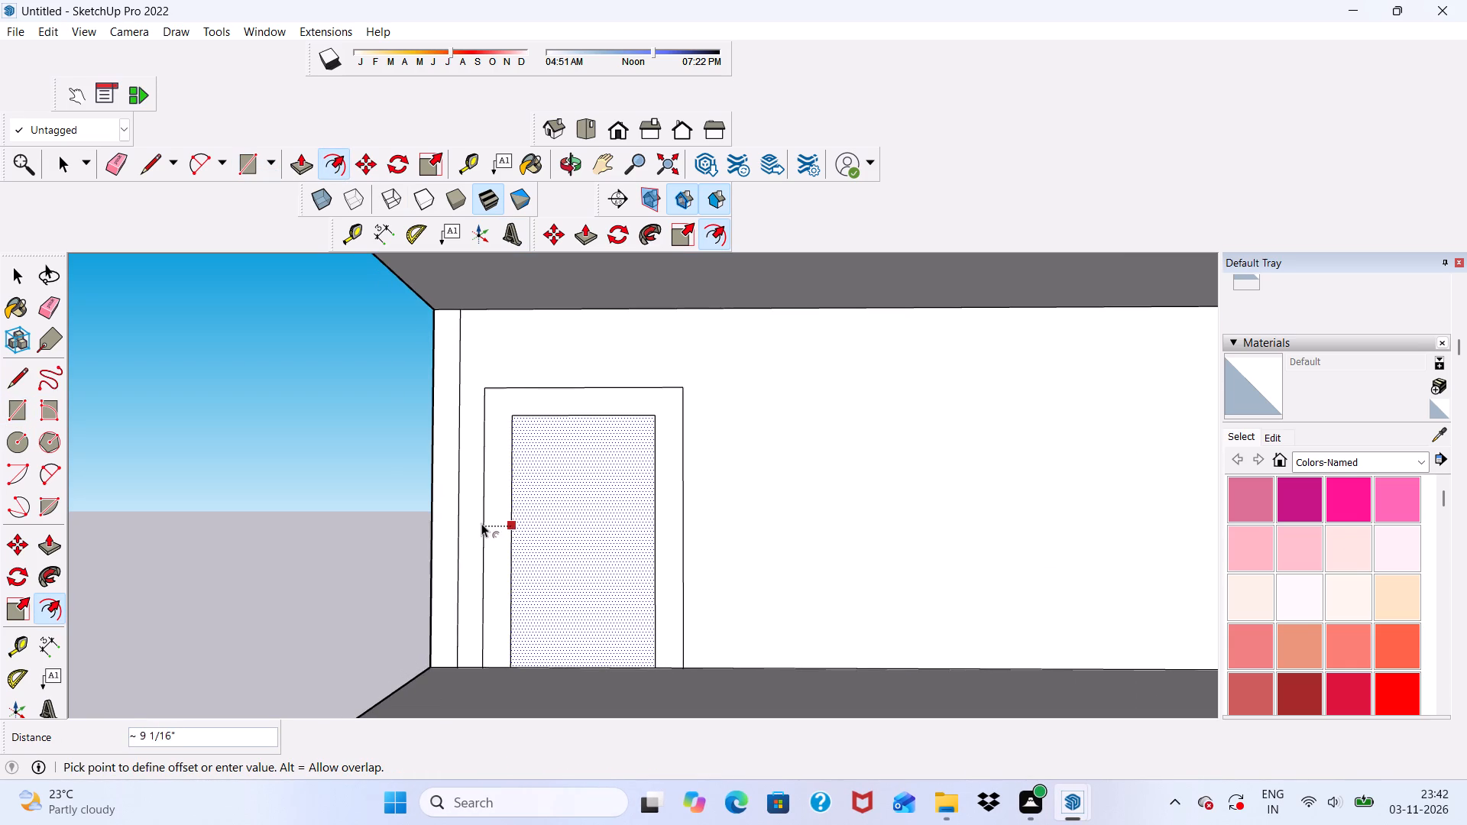
{"action": "key", "text": "6"}
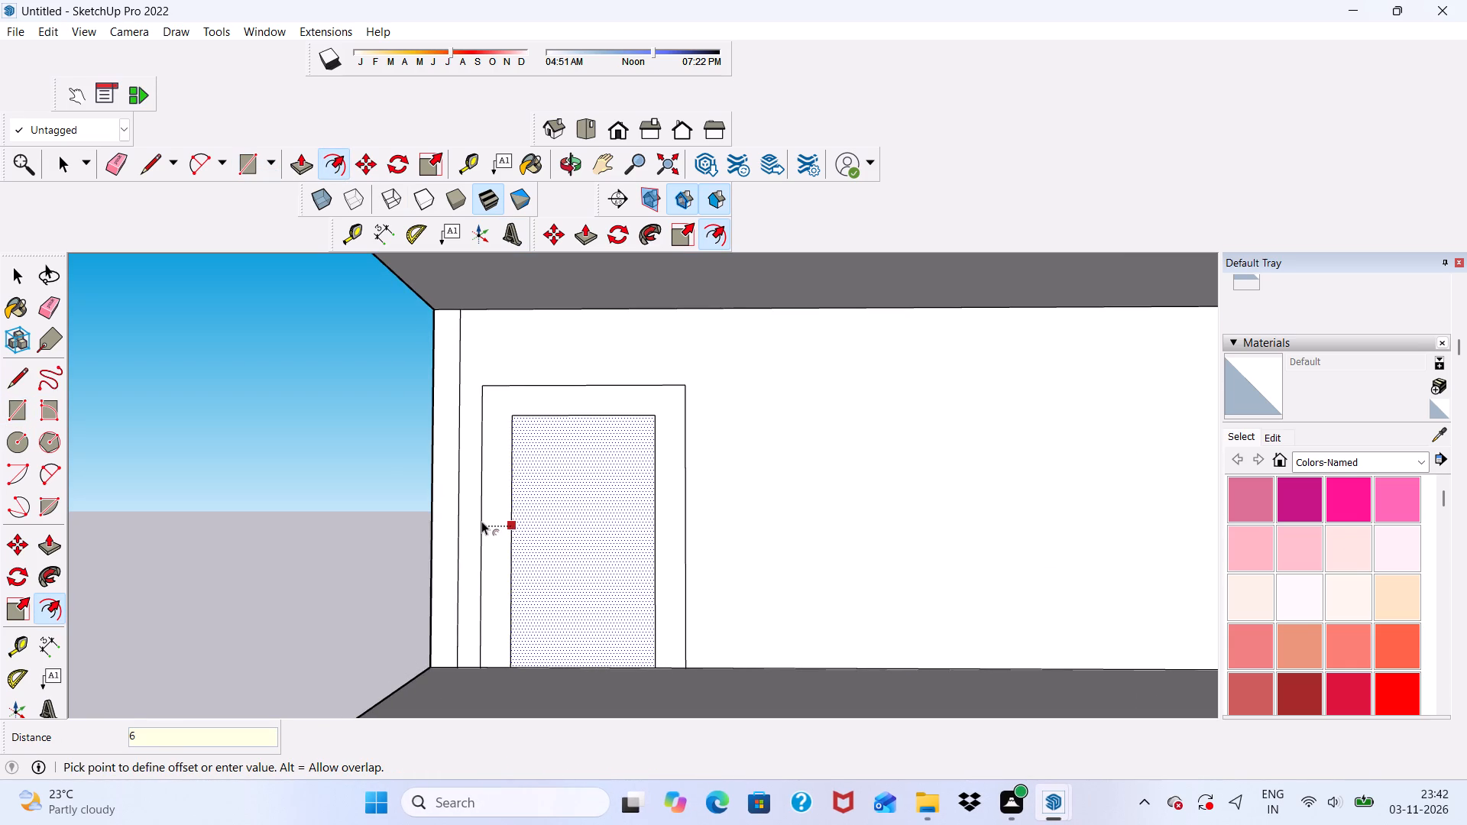
{"action": "key", "text": "shift+quotedbl"}
{"action": "key", "text": "Return"}
{"action": "scroll", "coordinate": [554, 417], "scroll_direction": "down", "scroll_amount": 5}
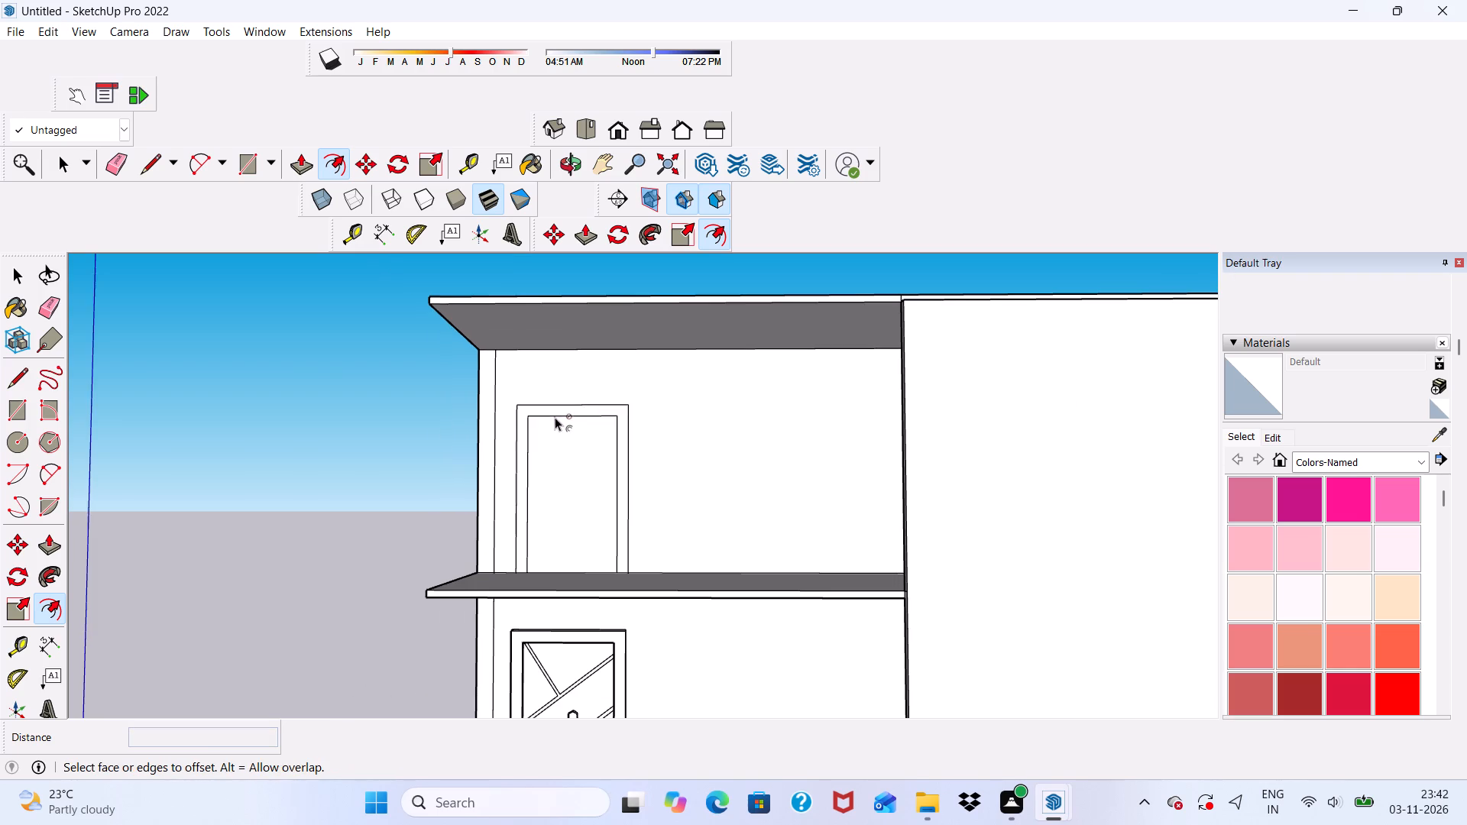
Extrude the top-storey door's frame 6" outward from the wall with Push/Pull.
{"action": "left_click", "coordinate": [315, 173]}
{"action": "scroll", "coordinate": [565, 422], "scroll_direction": "down", "scroll_amount": 1}
{"action": "scroll", "coordinate": [624, 489], "scroll_direction": "up", "scroll_amount": 4}
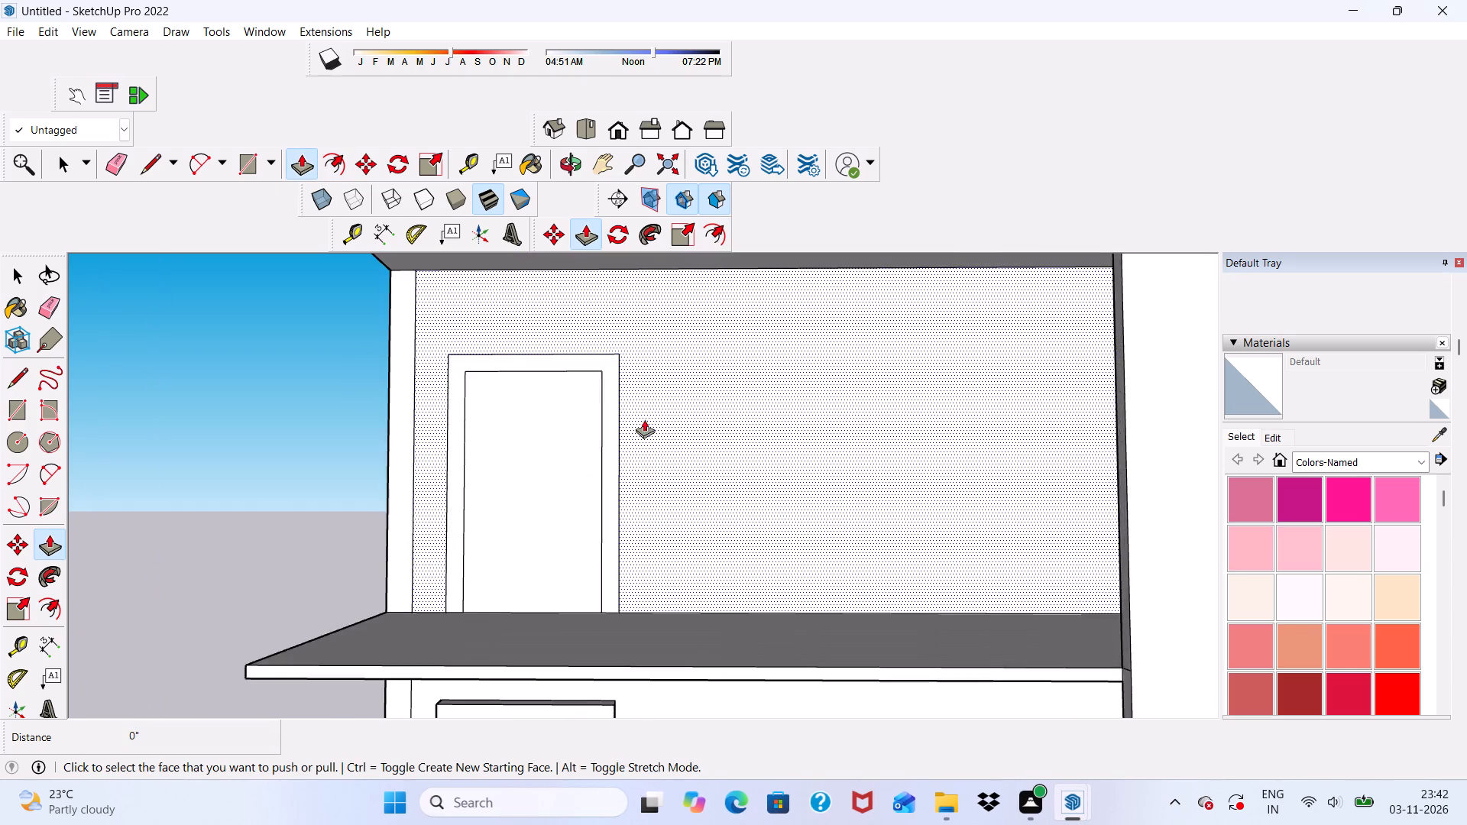
{"action": "scroll", "coordinate": [644, 419], "scroll_direction": "up", "scroll_amount": 9}
{"action": "left_click", "coordinate": [605, 374]}
{"action": "scroll", "coordinate": [469, 390], "scroll_direction": "down", "scroll_amount": 3}
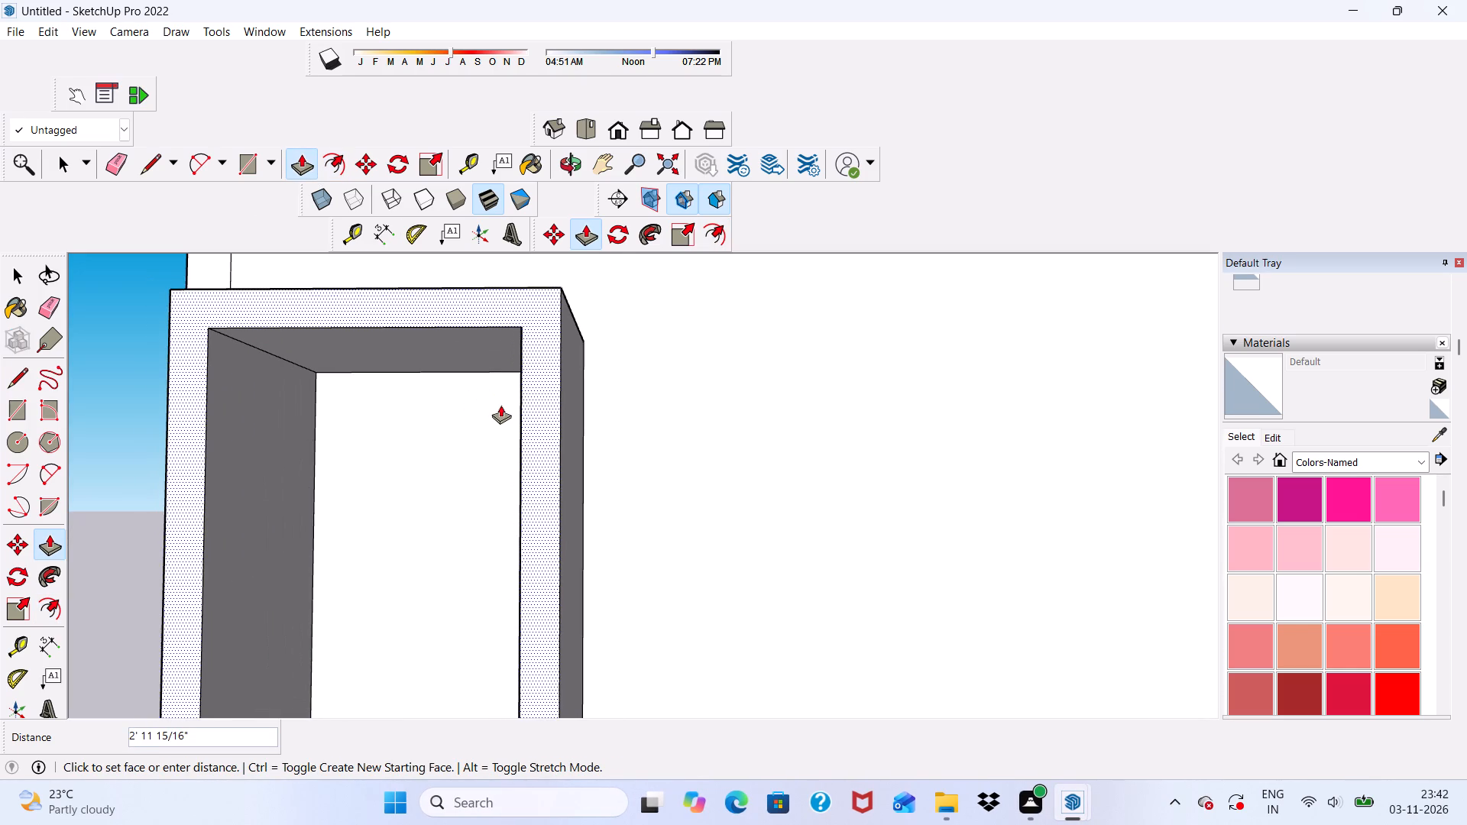
{"action": "key", "text": "3"}
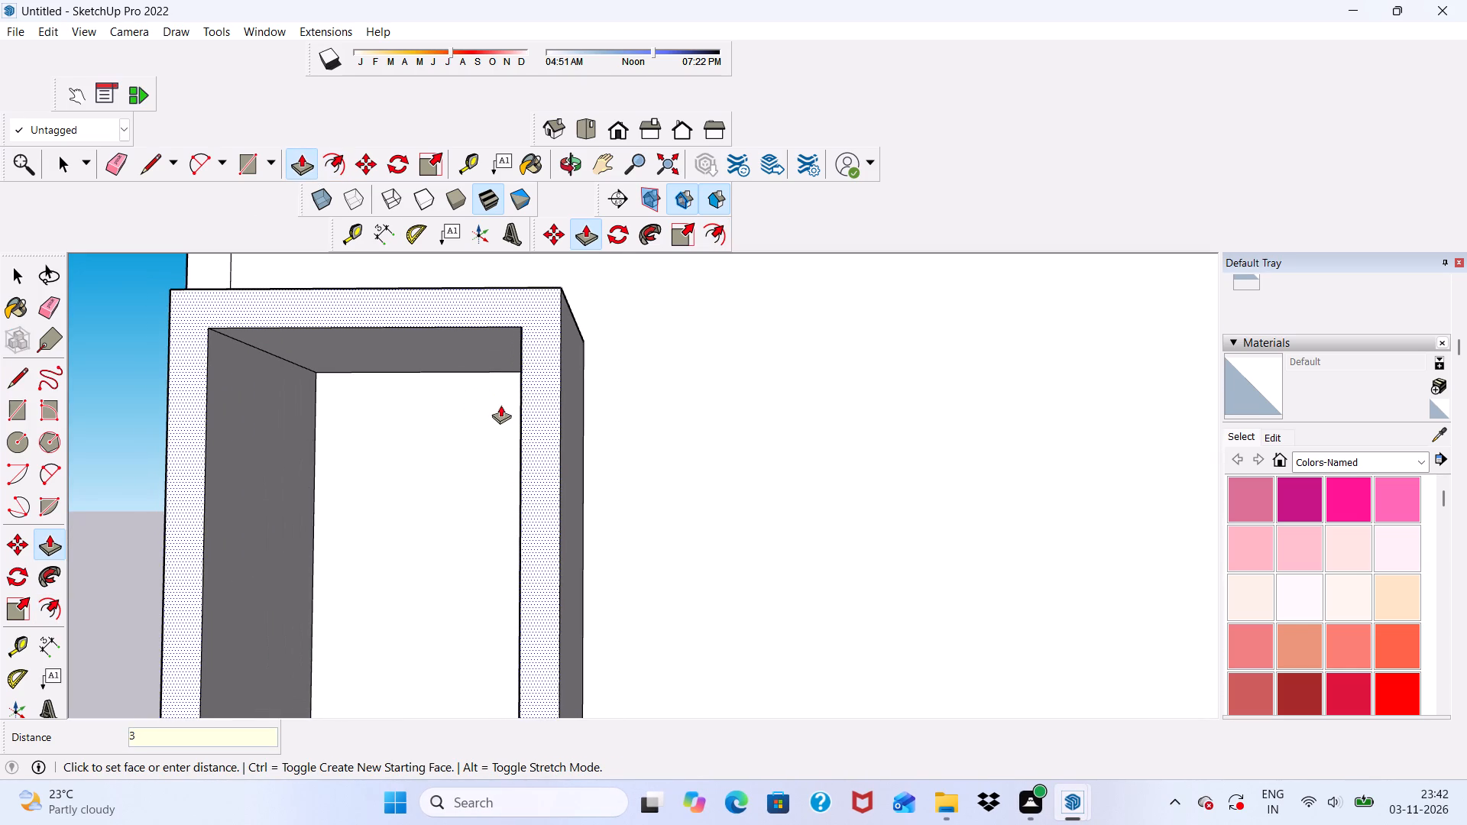
{"action": "key", "text": "BackSpace"}
{"action": "key", "text": "6"}
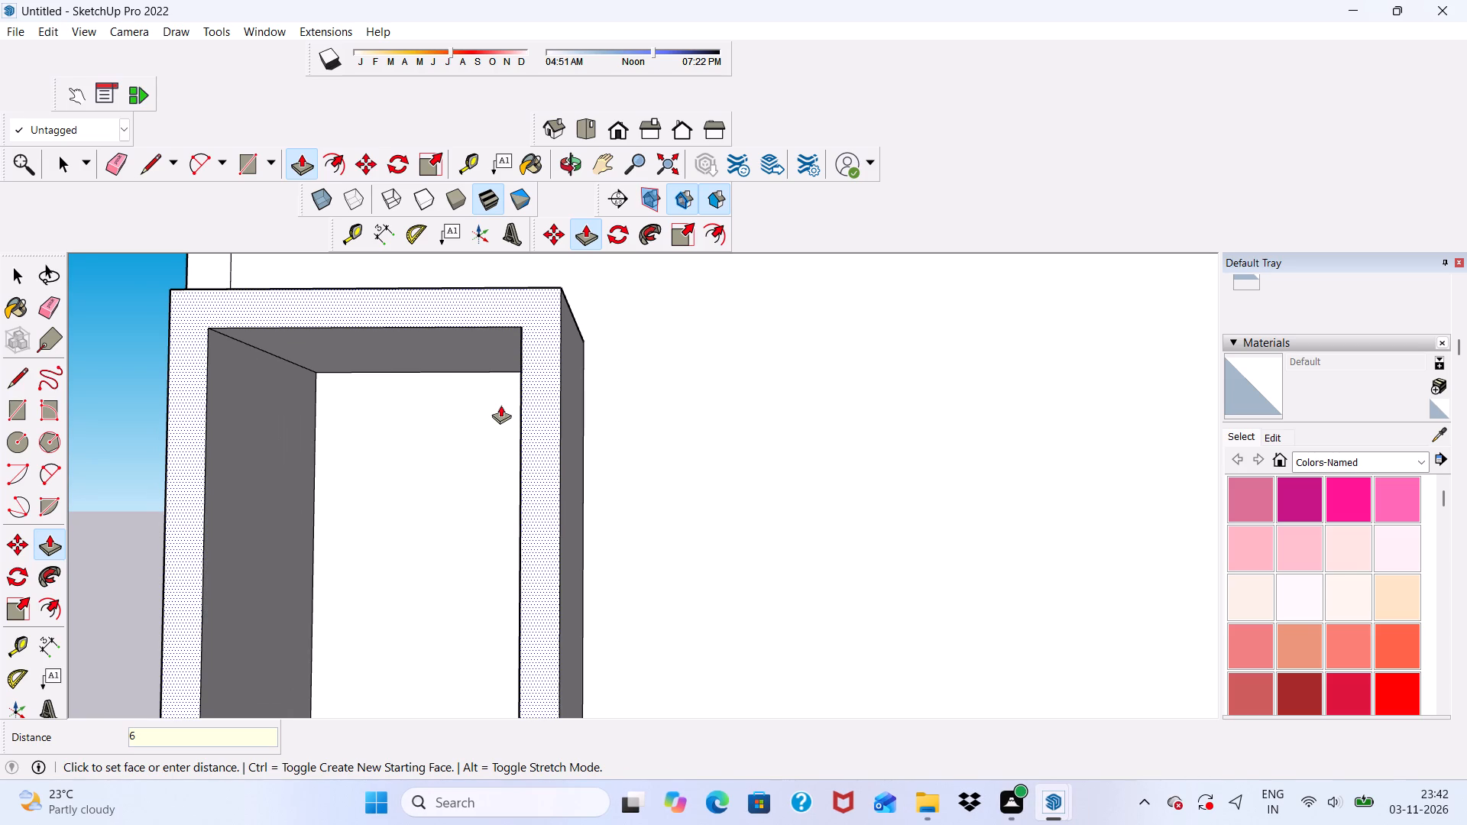
{"action": "key", "text": "shift+quotedbl"}
{"action": "key", "text": "Return"}
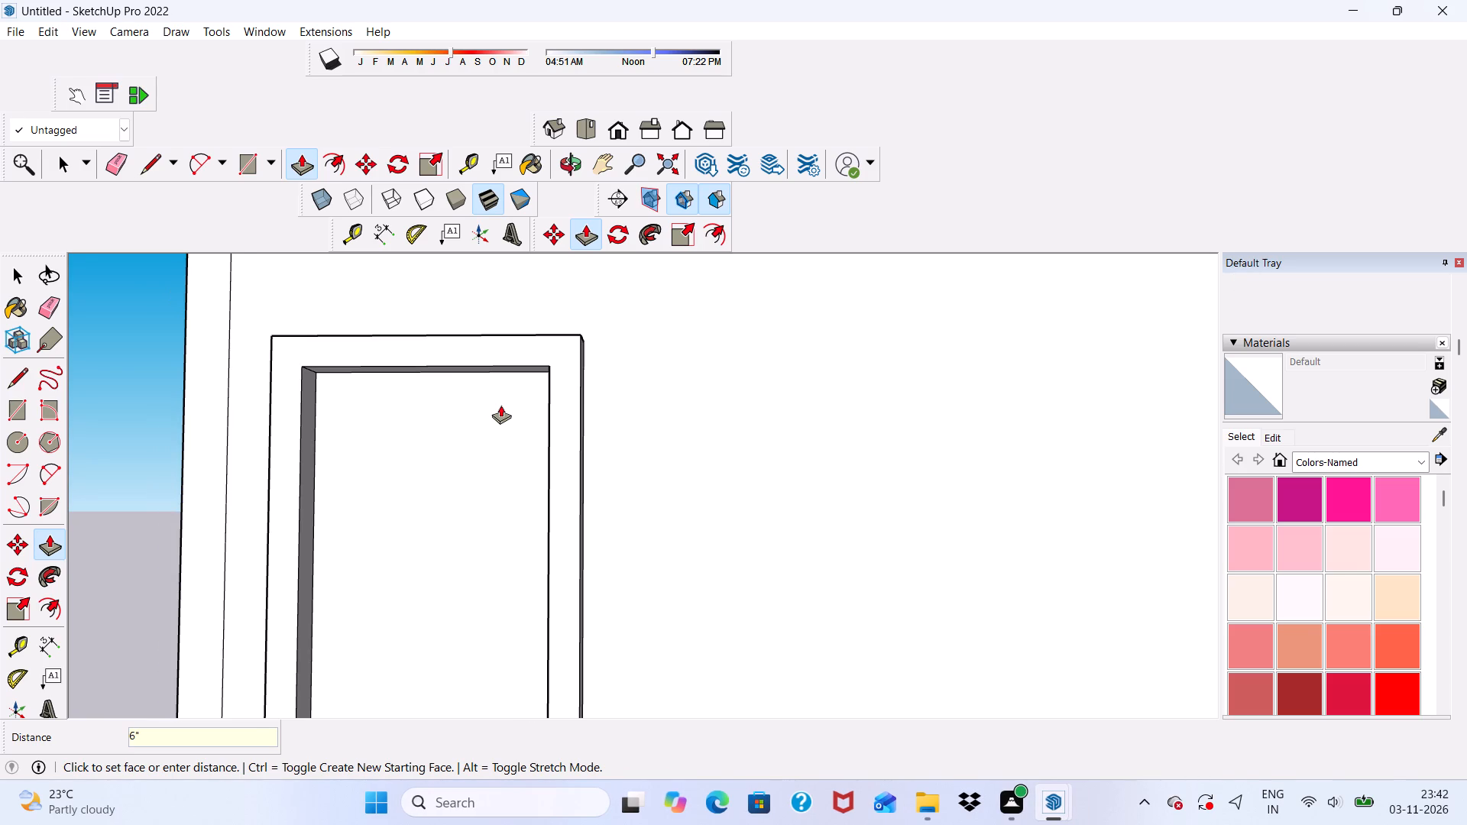
Extrude the door panel inside the top-storey frame 3" outward with Push/Pull.
{"action": "scroll", "coordinate": [387, 398], "scroll_direction": "down", "scroll_amount": 5}
{"action": "scroll", "coordinate": [419, 483], "scroll_direction": "up", "scroll_amount": 4}
{"action": "left_click", "coordinate": [425, 487]}
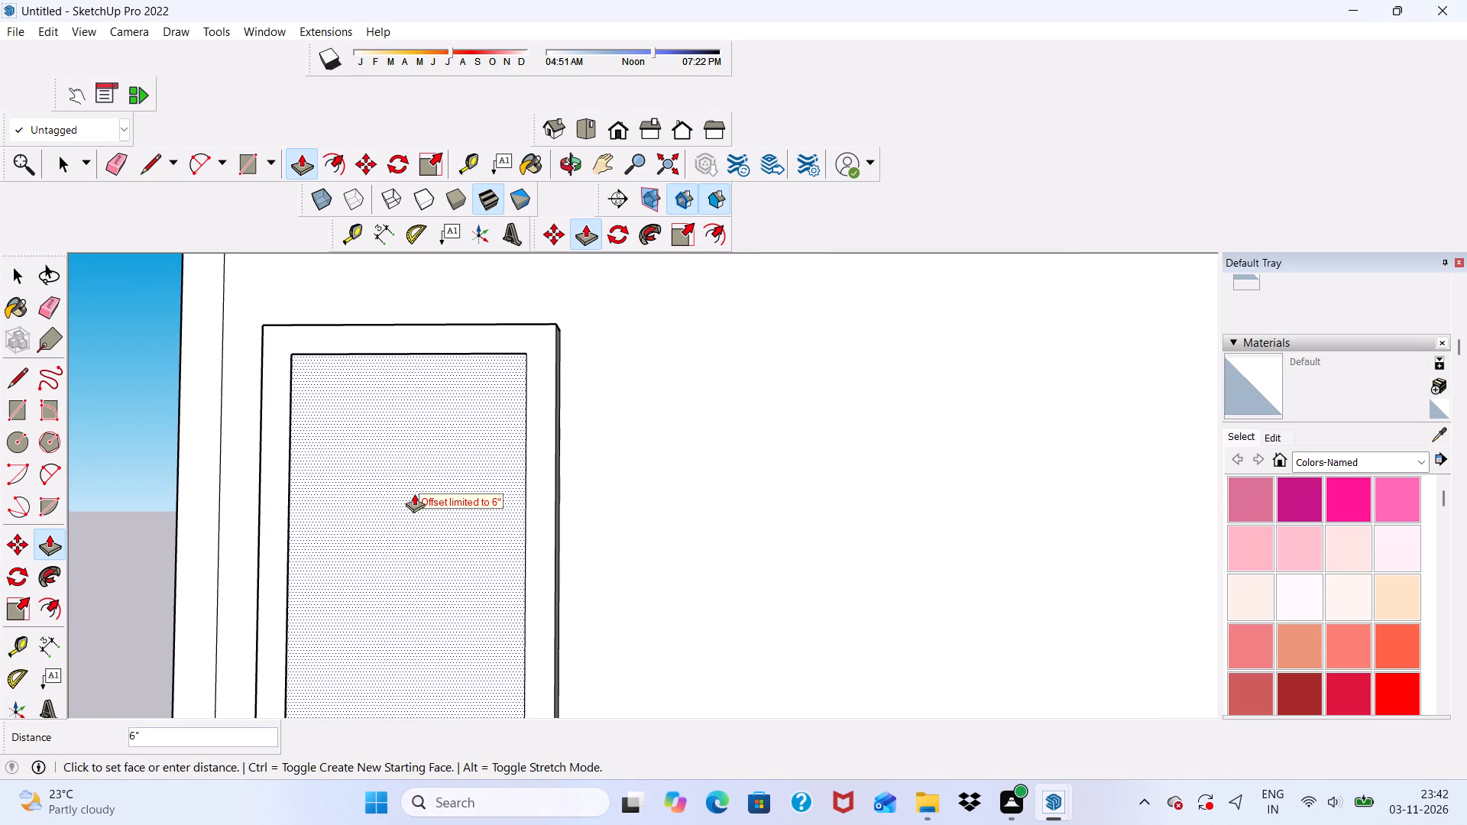
{"action": "key", "text": "3"}
{"action": "key", "text": "shift+quotedbl"}
{"action": "key", "text": "Return"}
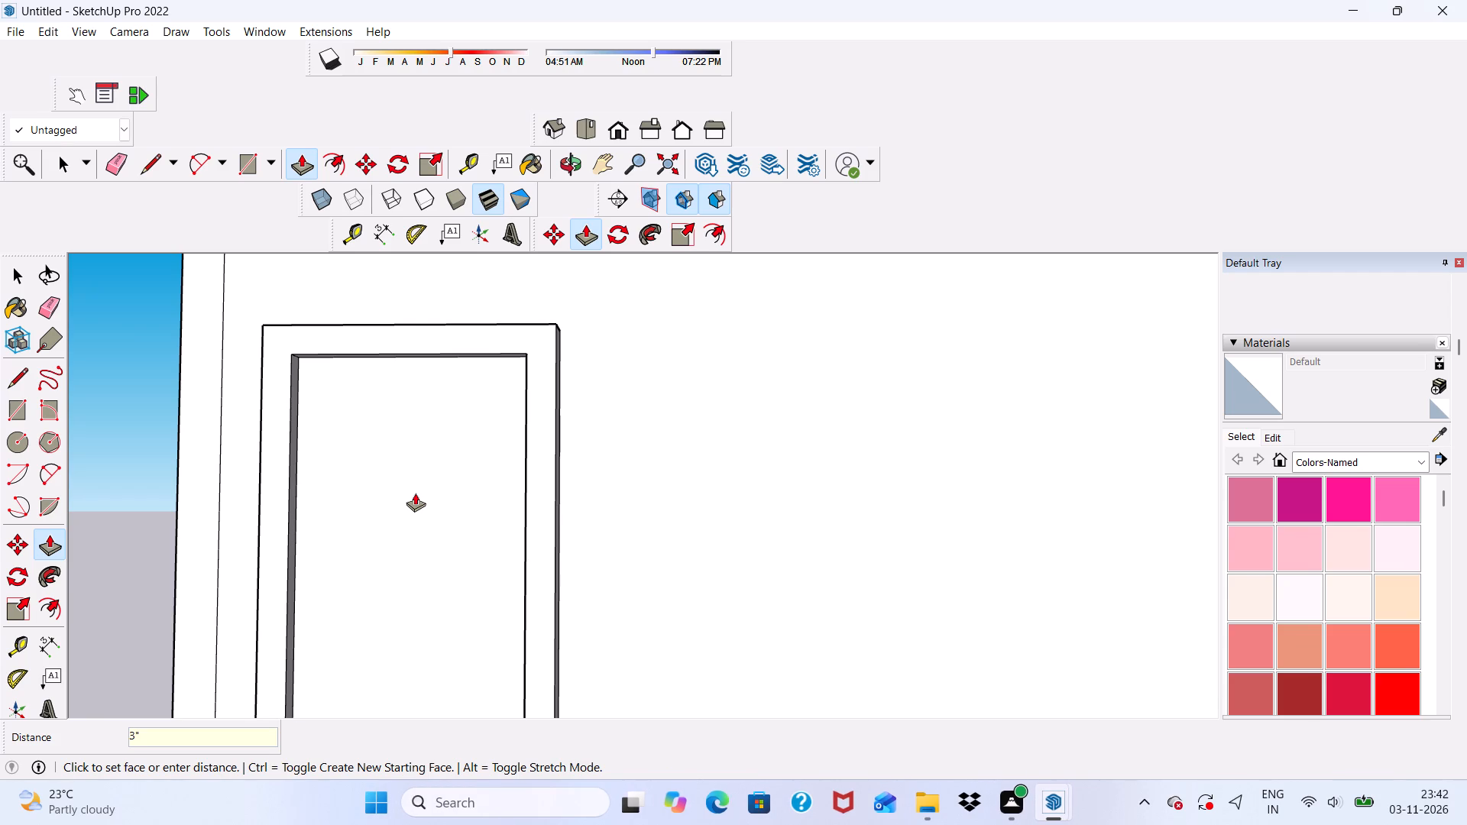
Draw a diagonal line about 5' long on the top-storey door panel, from its left edge up to its upper-right corner.
{"action": "scroll", "coordinate": [400, 483], "scroll_direction": "down", "scroll_amount": 6}
{"action": "scroll", "coordinate": [421, 517], "scroll_direction": "up", "scroll_amount": 1}
{"action": "scroll", "coordinate": [416, 494], "scroll_direction": "down", "scroll_amount": 4}
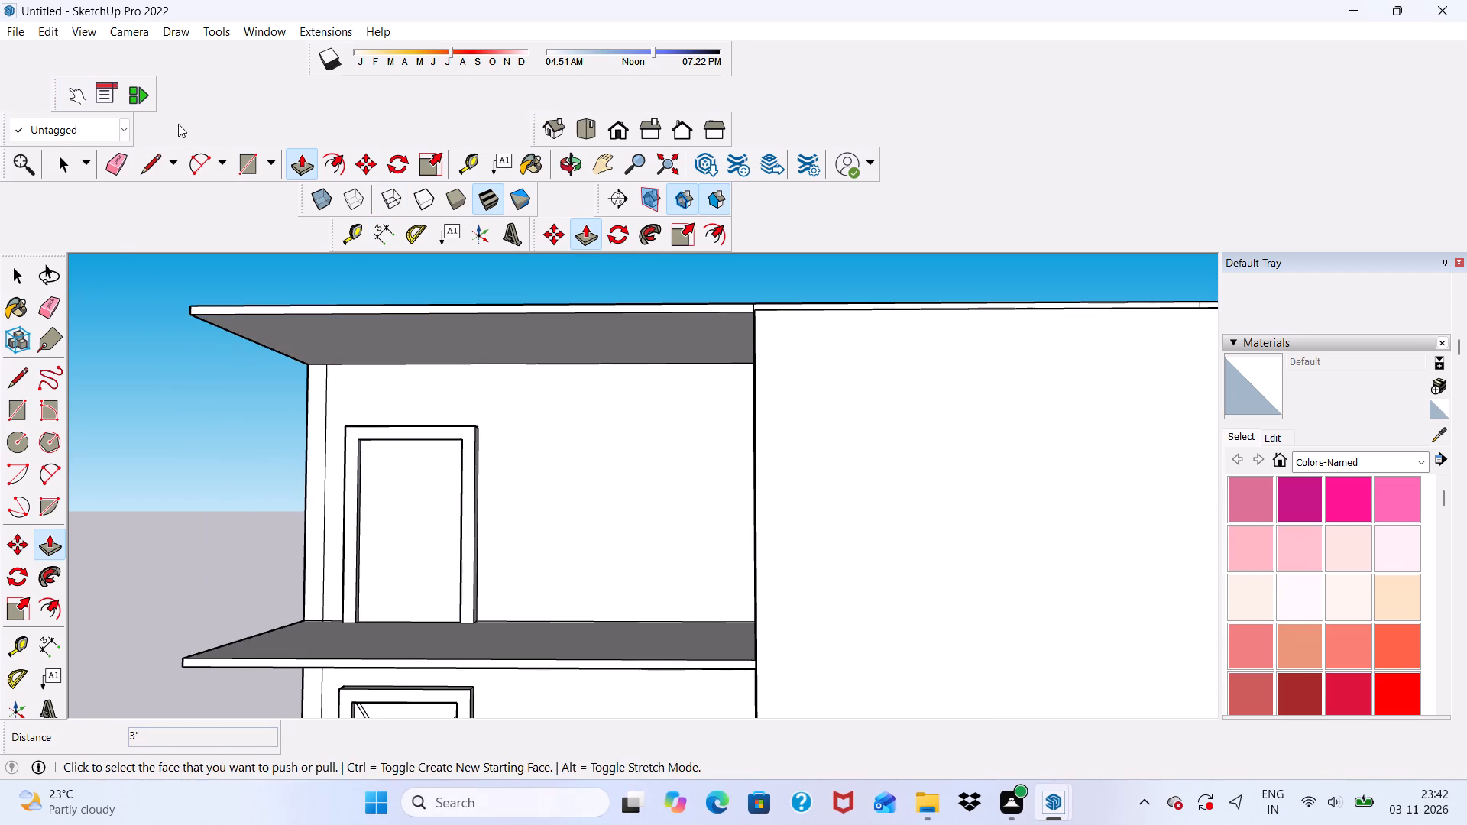
{"action": "left_click", "coordinate": [157, 152]}
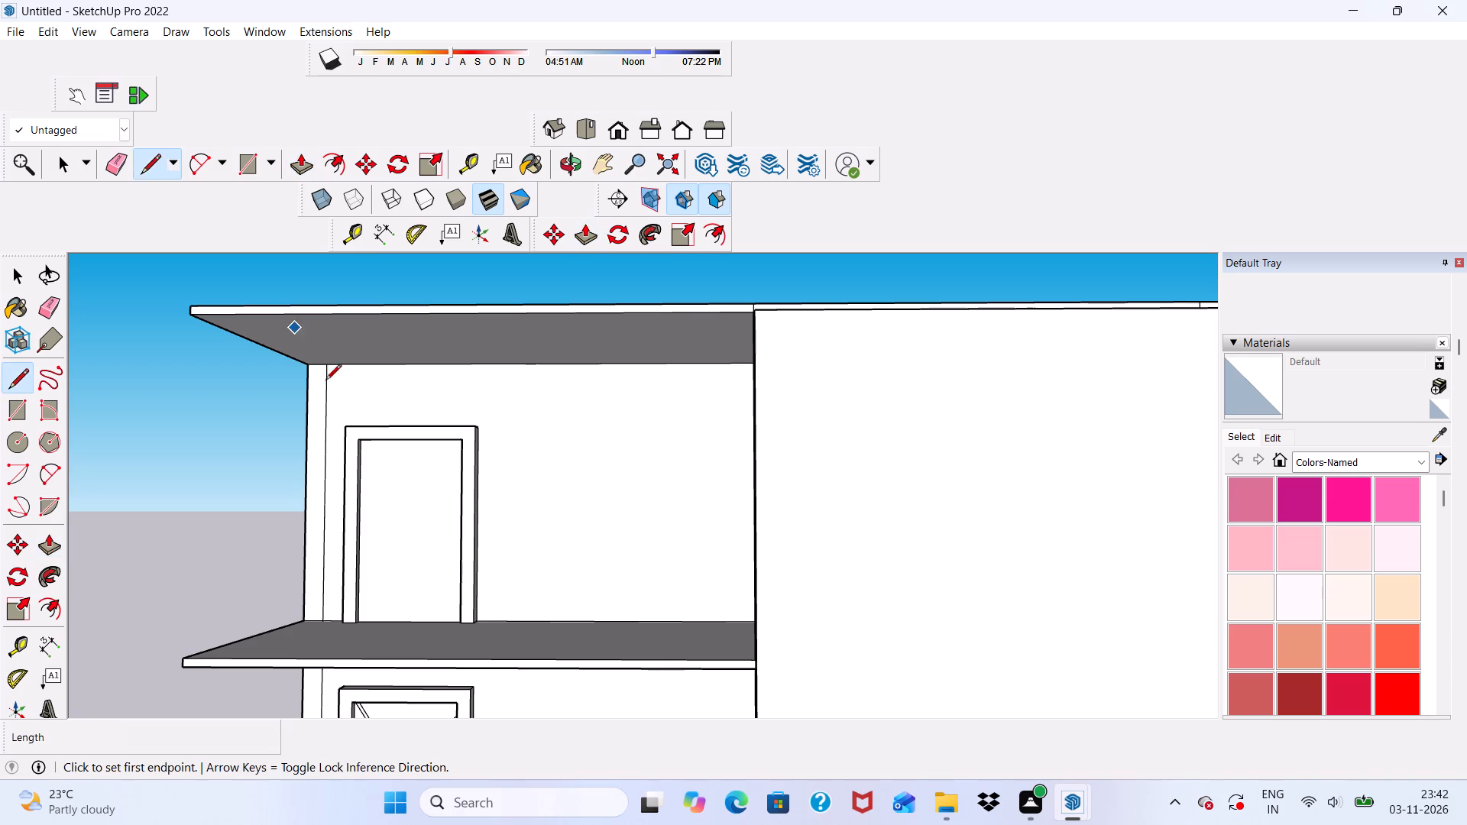
{"action": "scroll", "coordinate": [443, 593], "scroll_direction": "up", "scroll_amount": 5}
{"action": "middle_click_drag", "start_coordinate": [442, 590], "coordinate": [314, 631]}
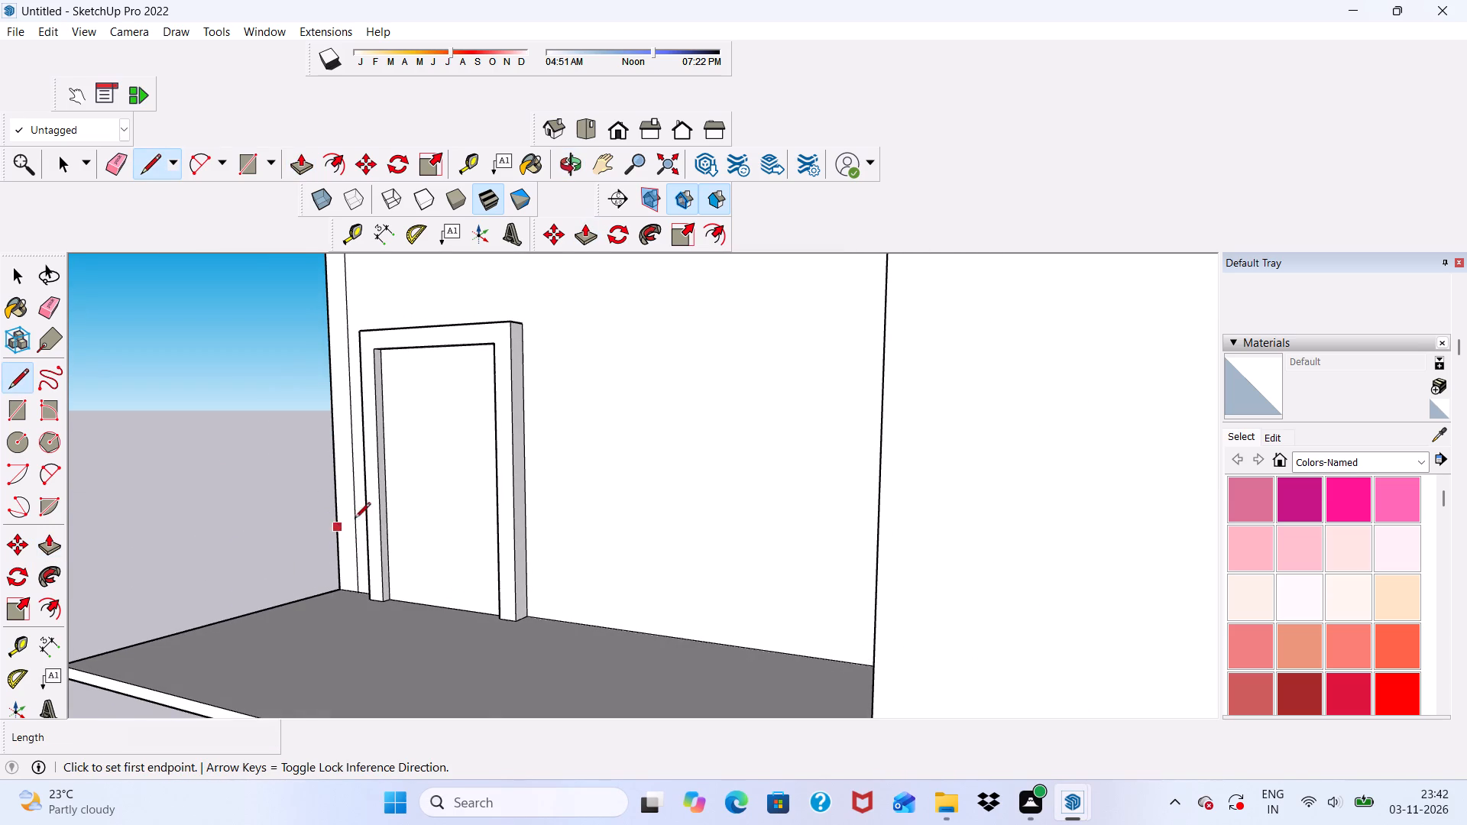
{"action": "scroll", "coordinate": [393, 465], "scroll_direction": "up", "scroll_amount": 5}
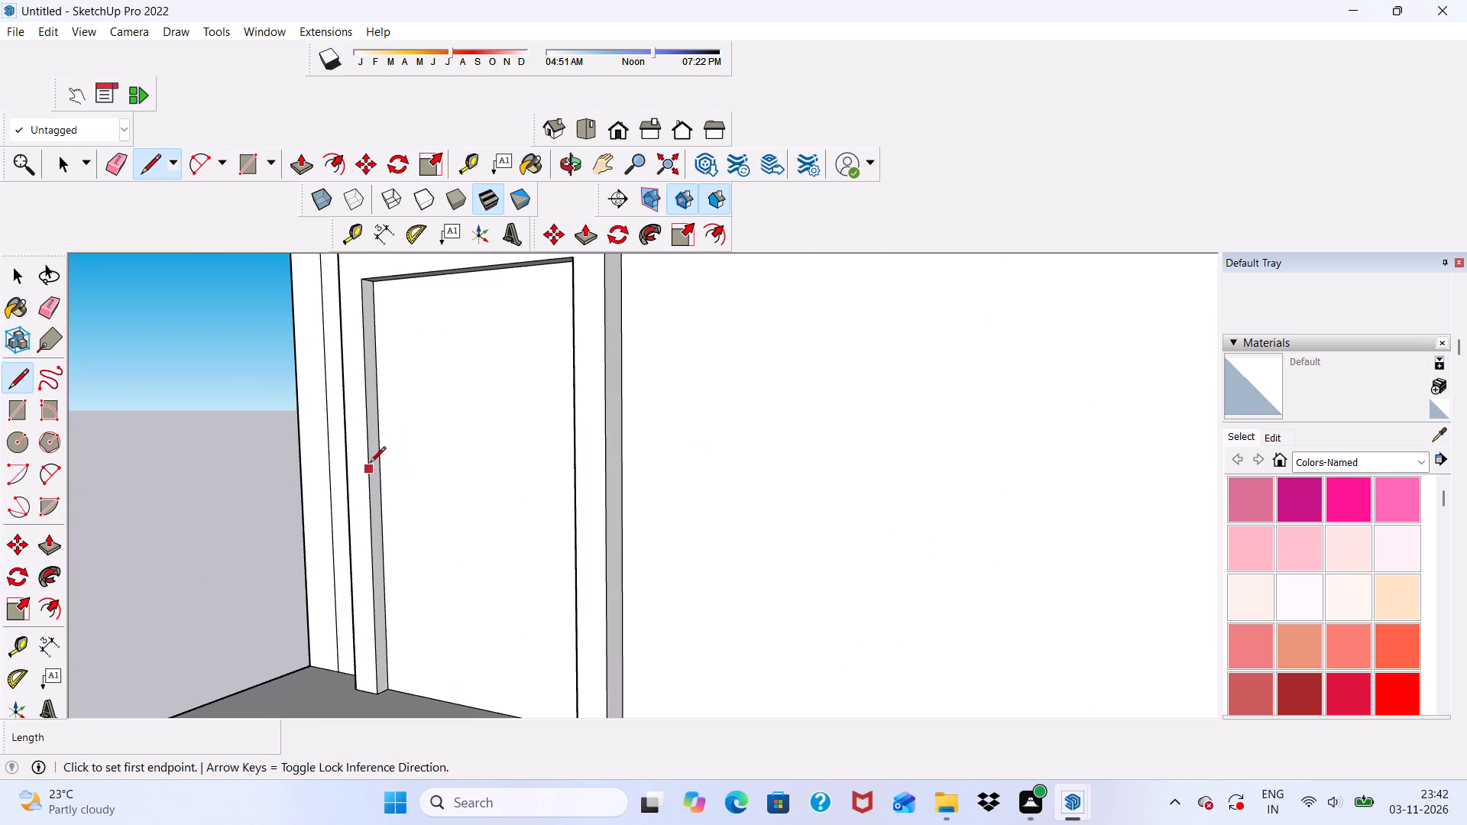
{"action": "scroll", "coordinate": [374, 476], "scroll_direction": "up", "scroll_amount": 1}
{"action": "scroll", "coordinate": [397, 592], "scroll_direction": "down", "scroll_amount": 1}
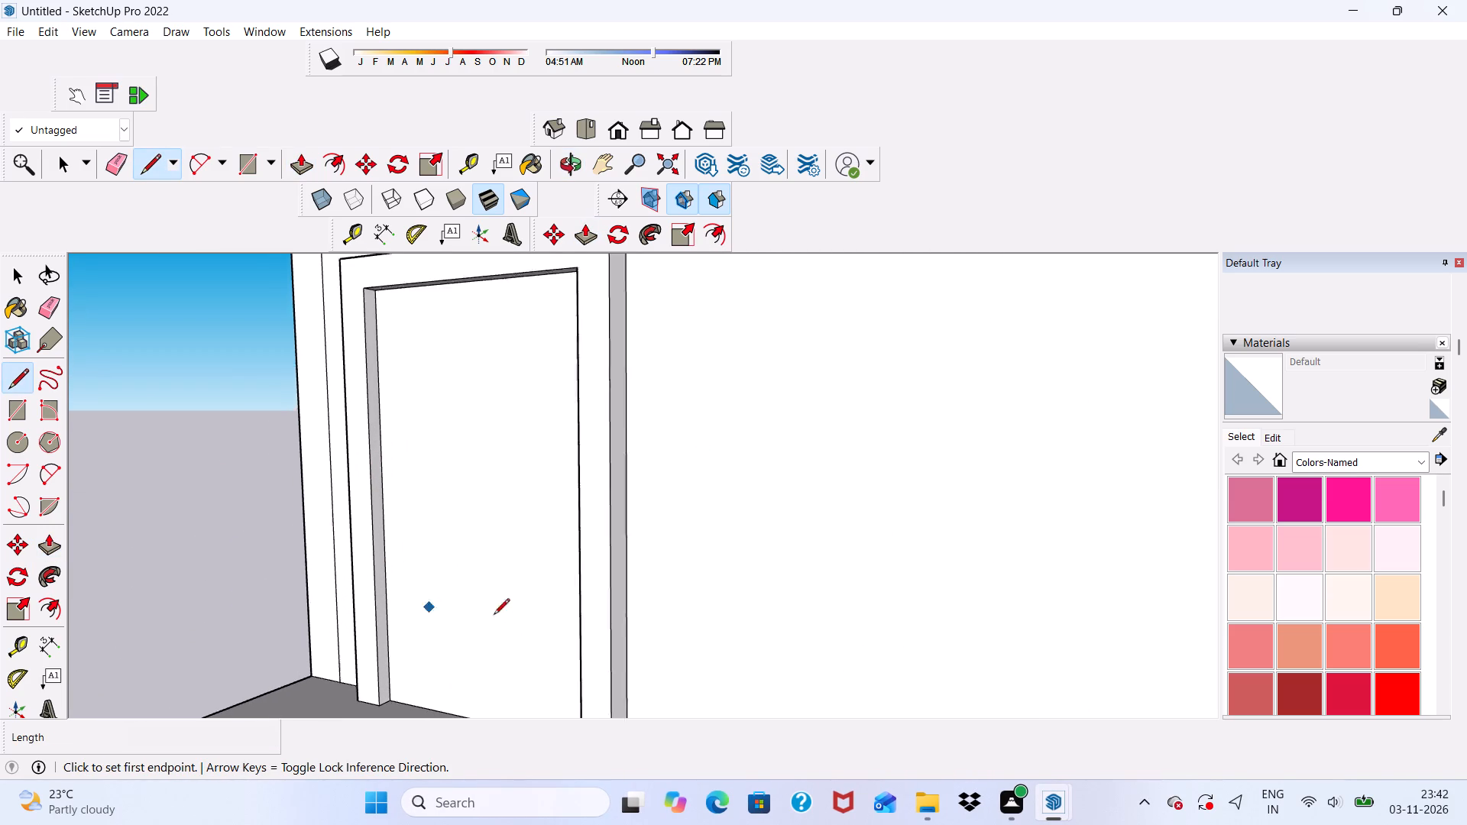
{"action": "scroll", "coordinate": [494, 616], "scroll_direction": "down", "scroll_amount": 1}
{"action": "left_click", "coordinate": [392, 492]}
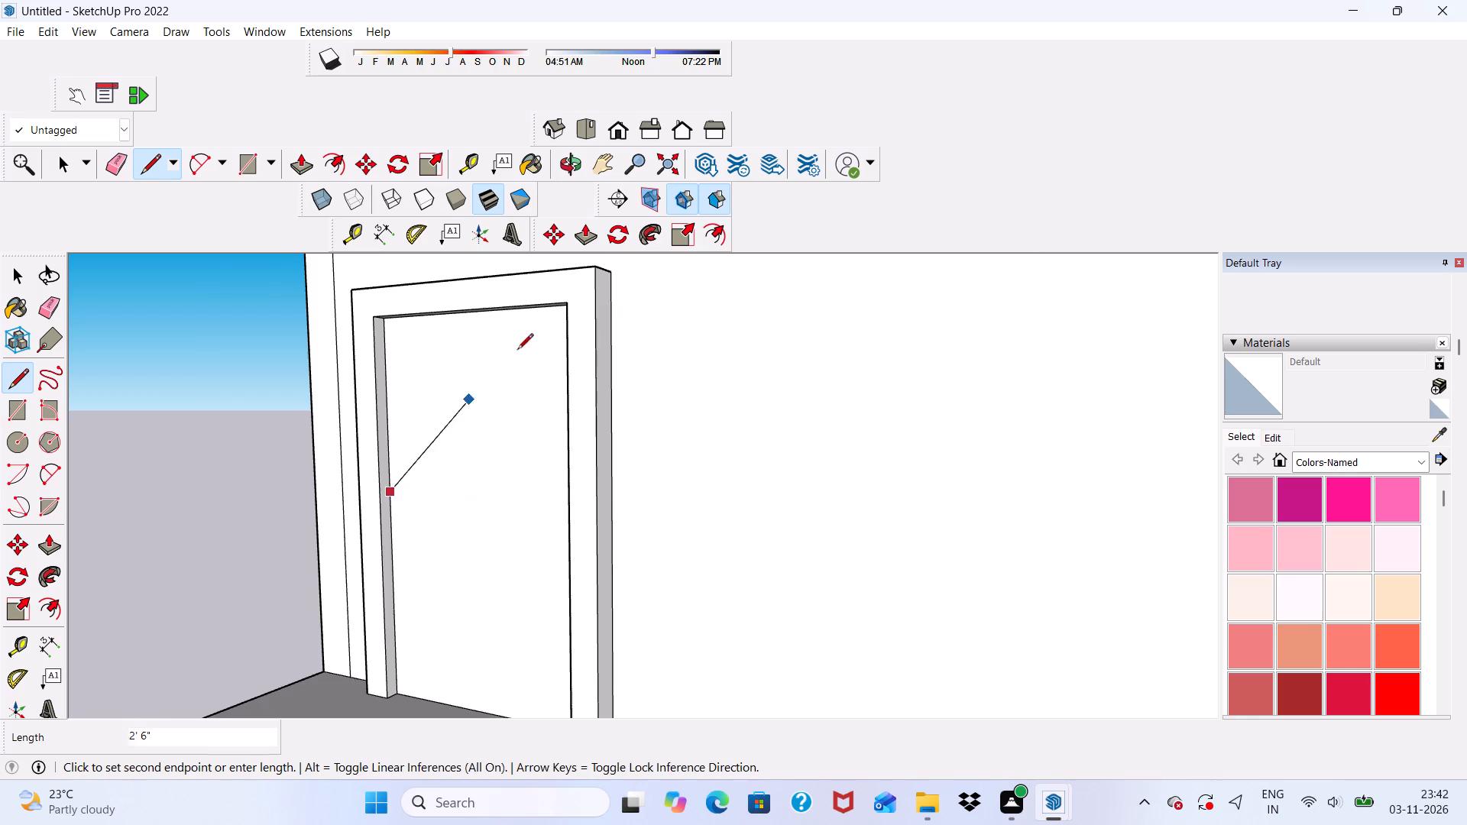
{"action": "scroll", "coordinate": [524, 341], "scroll_direction": "down", "scroll_amount": 5}
{"action": "middle_click_drag", "start_coordinate": [541, 357], "coordinate": [713, 308]}
{"action": "scroll", "coordinate": [552, 318], "scroll_direction": "up", "scroll_amount": 13}
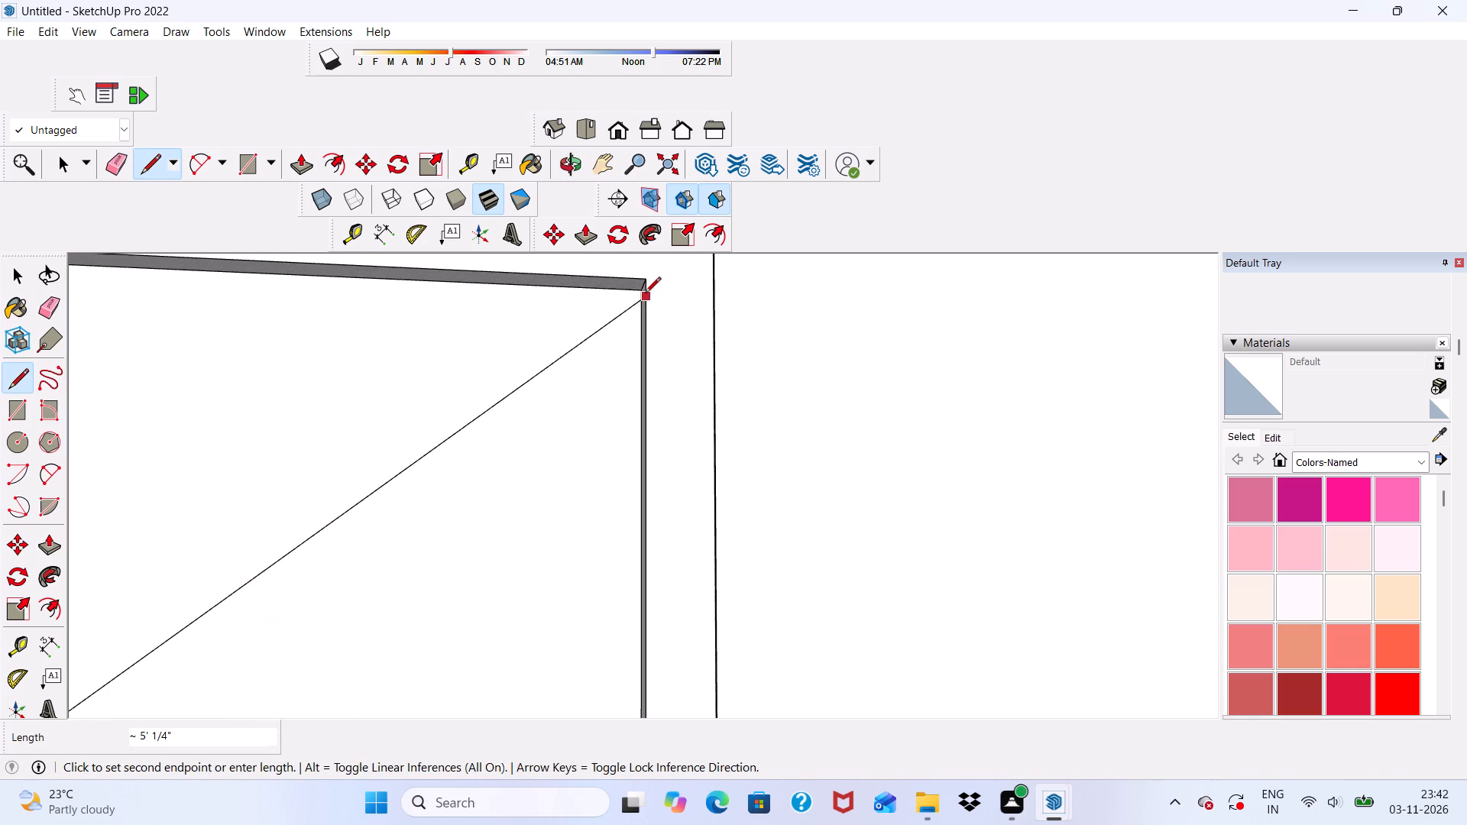
{"action": "scroll", "coordinate": [645, 294], "scroll_direction": "up", "scroll_amount": 9}
{"action": "left_click", "coordinate": [646, 299]}
Copy the diagonal line straight down by about 2 7/16" to form a narrow diagonal strip on the door panel.
{"action": "scroll", "coordinate": [643, 270], "scroll_direction": "down", "scroll_amount": 4}
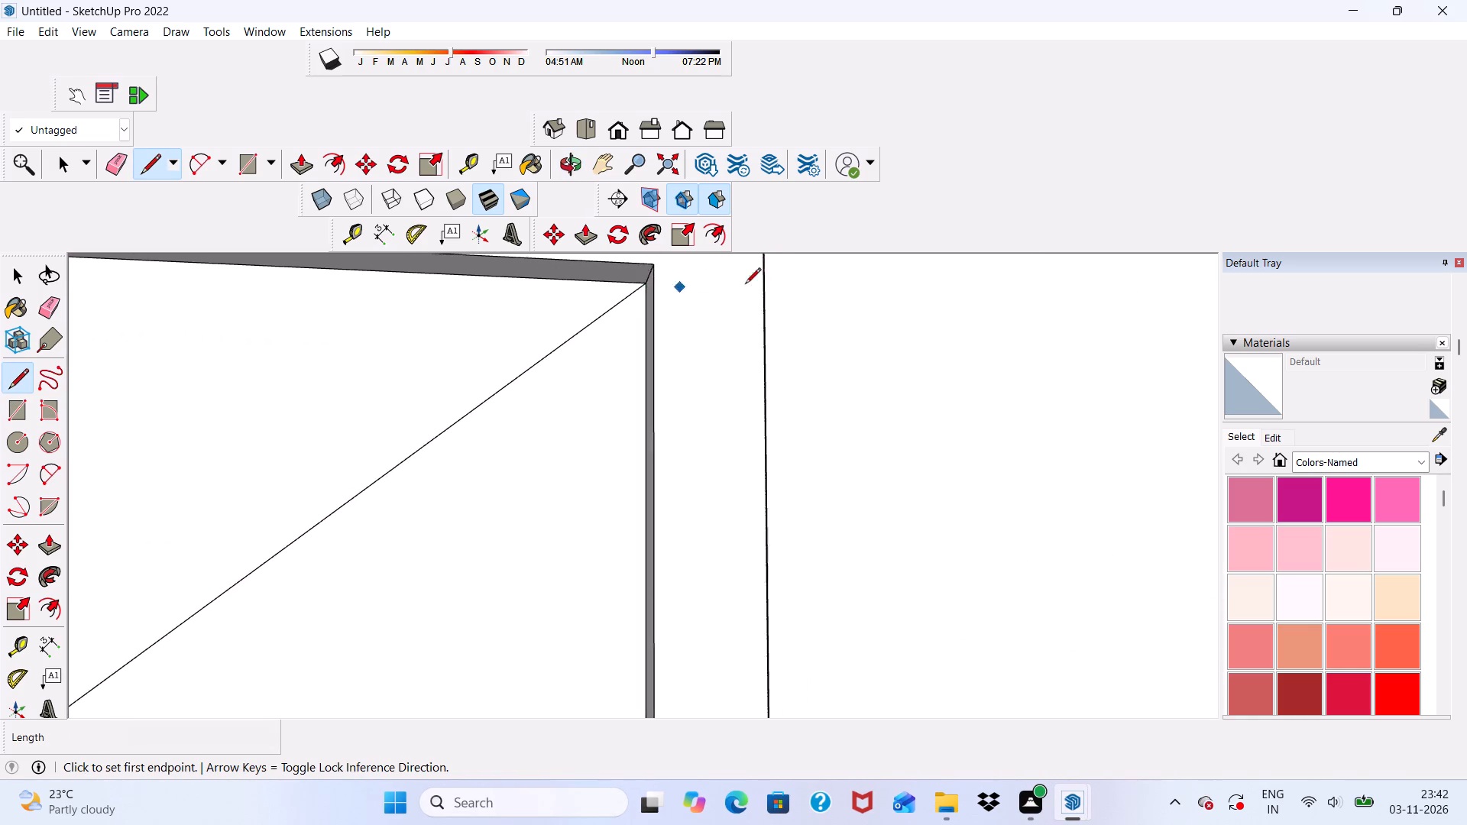
{"action": "scroll", "coordinate": [745, 285], "scroll_direction": "down", "scroll_amount": 12}
{"action": "middle_click_drag", "start_coordinate": [768, 338], "coordinate": [625, 398]}
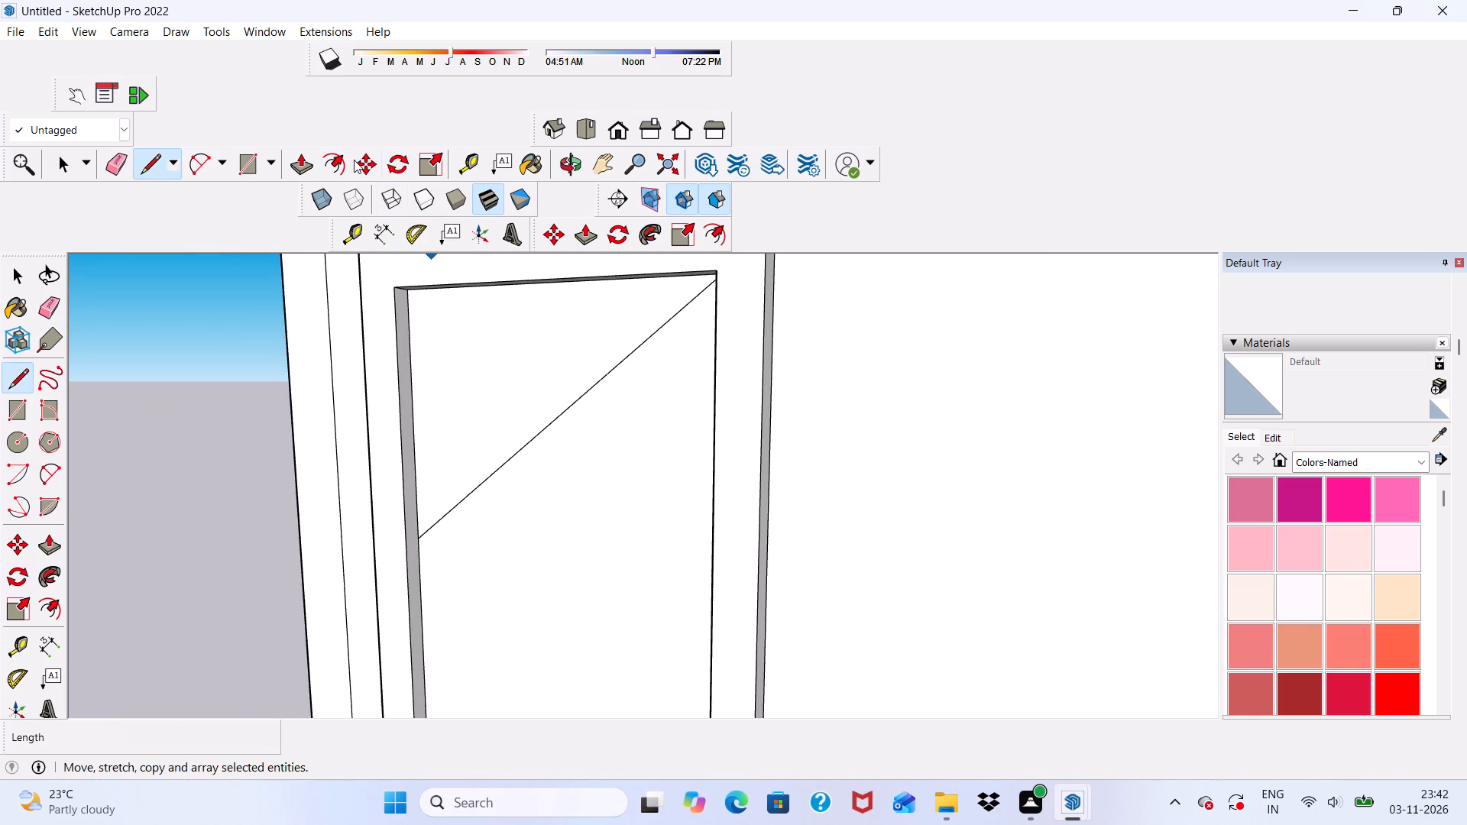
{"action": "left_click", "coordinate": [368, 166]}
{"action": "scroll", "coordinate": [496, 344], "scroll_direction": "up", "scroll_amount": 3}
{"action": "left_click", "coordinate": [566, 453]}
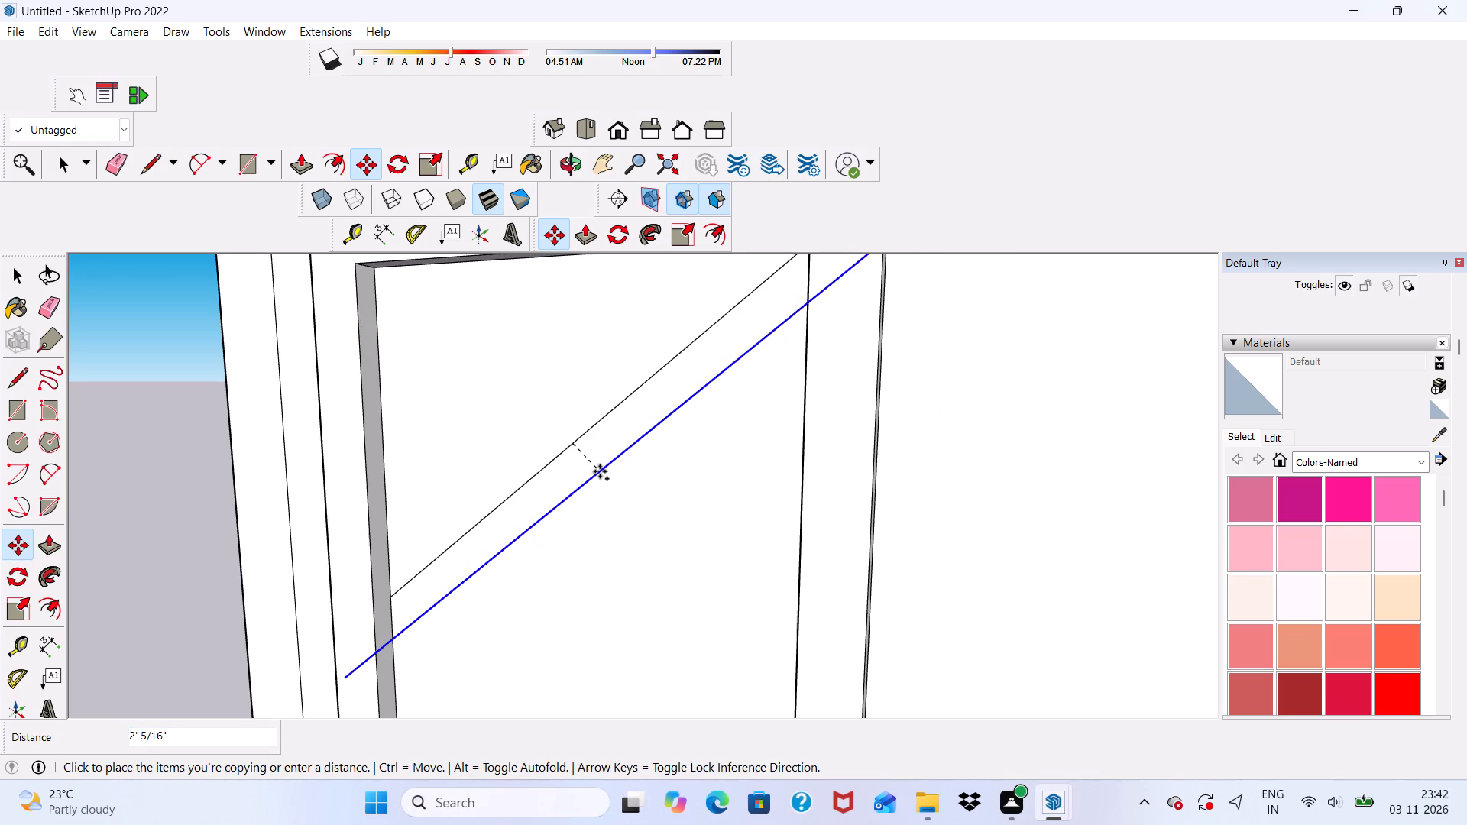
{"action": "scroll", "coordinate": [546, 298], "scroll_direction": "down", "scroll_amount": 3}
{"action": "scroll", "coordinate": [591, 466], "scroll_direction": "up", "scroll_amount": 5}
{"action": "scroll", "coordinate": [560, 435], "scroll_direction": "down", "scroll_amount": 5}
{"action": "middle_click_drag", "start_coordinate": [573, 455], "coordinate": [624, 429]}
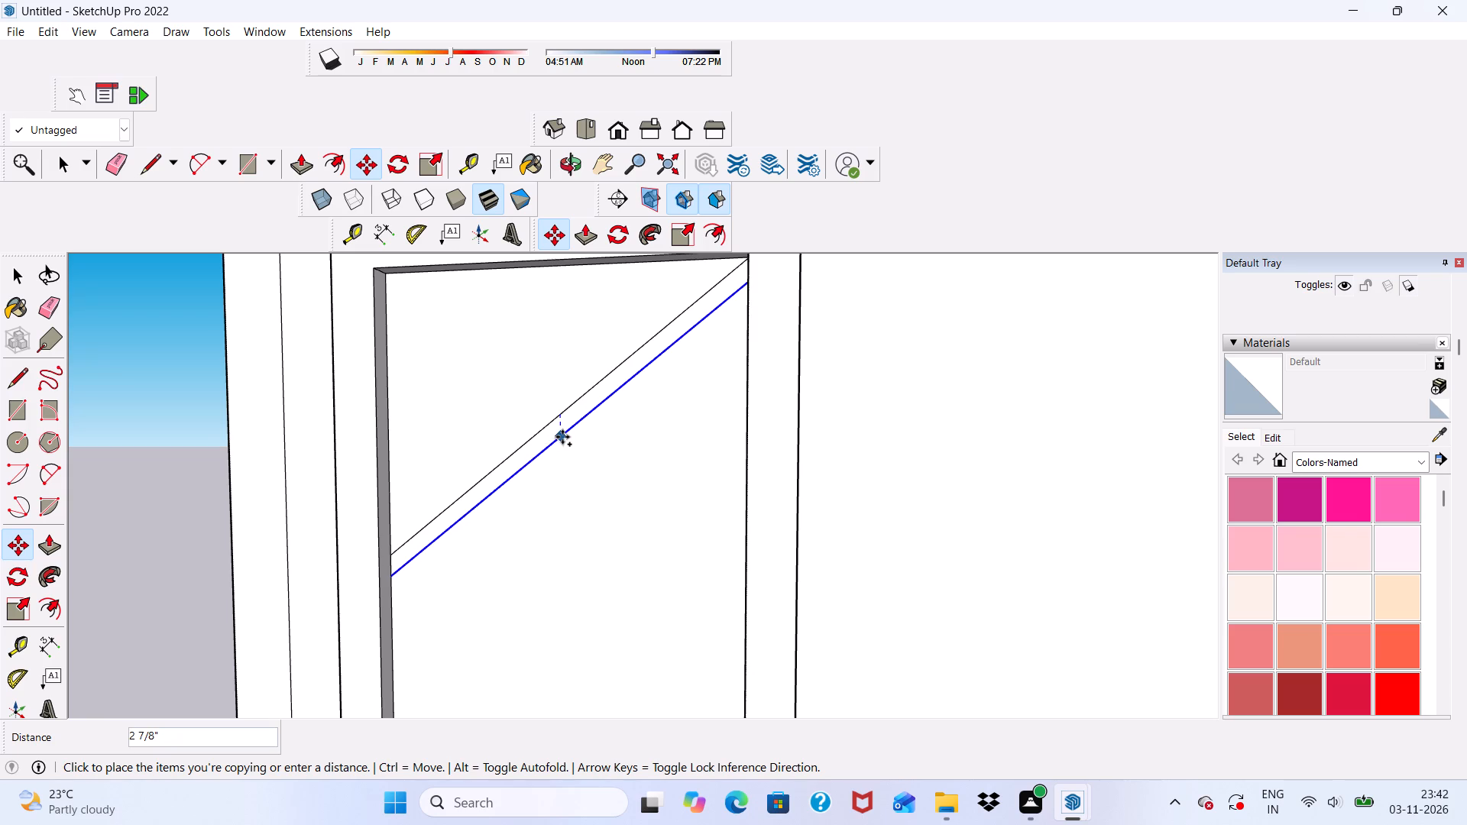
{"action": "left_click", "coordinate": [564, 433]}
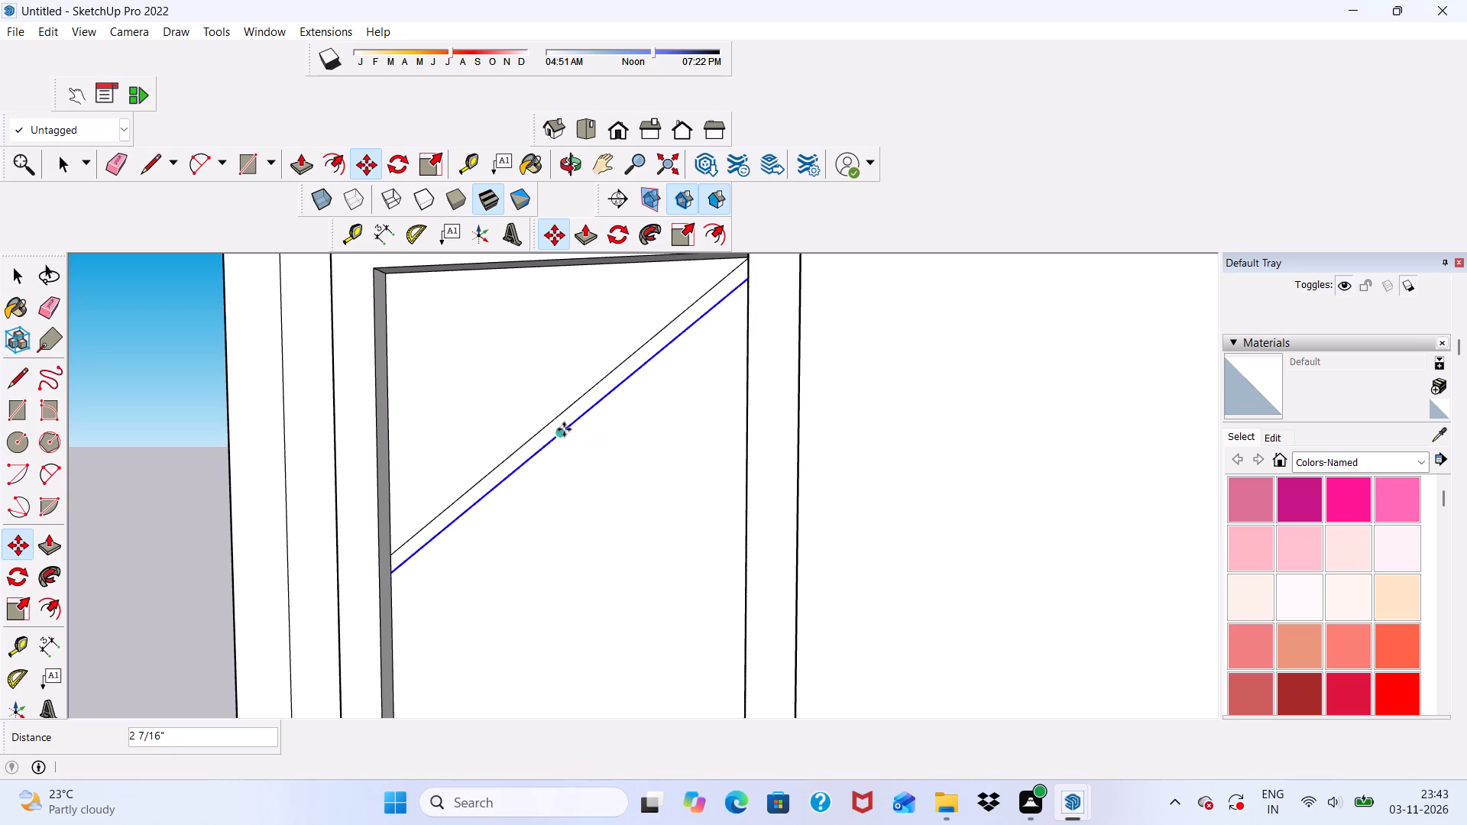
Draw a second diagonal line from the door panel's upper-left corner down to the upper line of the diagonal strip.
{"action": "scroll", "coordinate": [554, 402], "scroll_direction": "down", "scroll_amount": 6}
{"action": "middle_click_drag", "start_coordinate": [524, 416], "coordinate": [327, 414]}
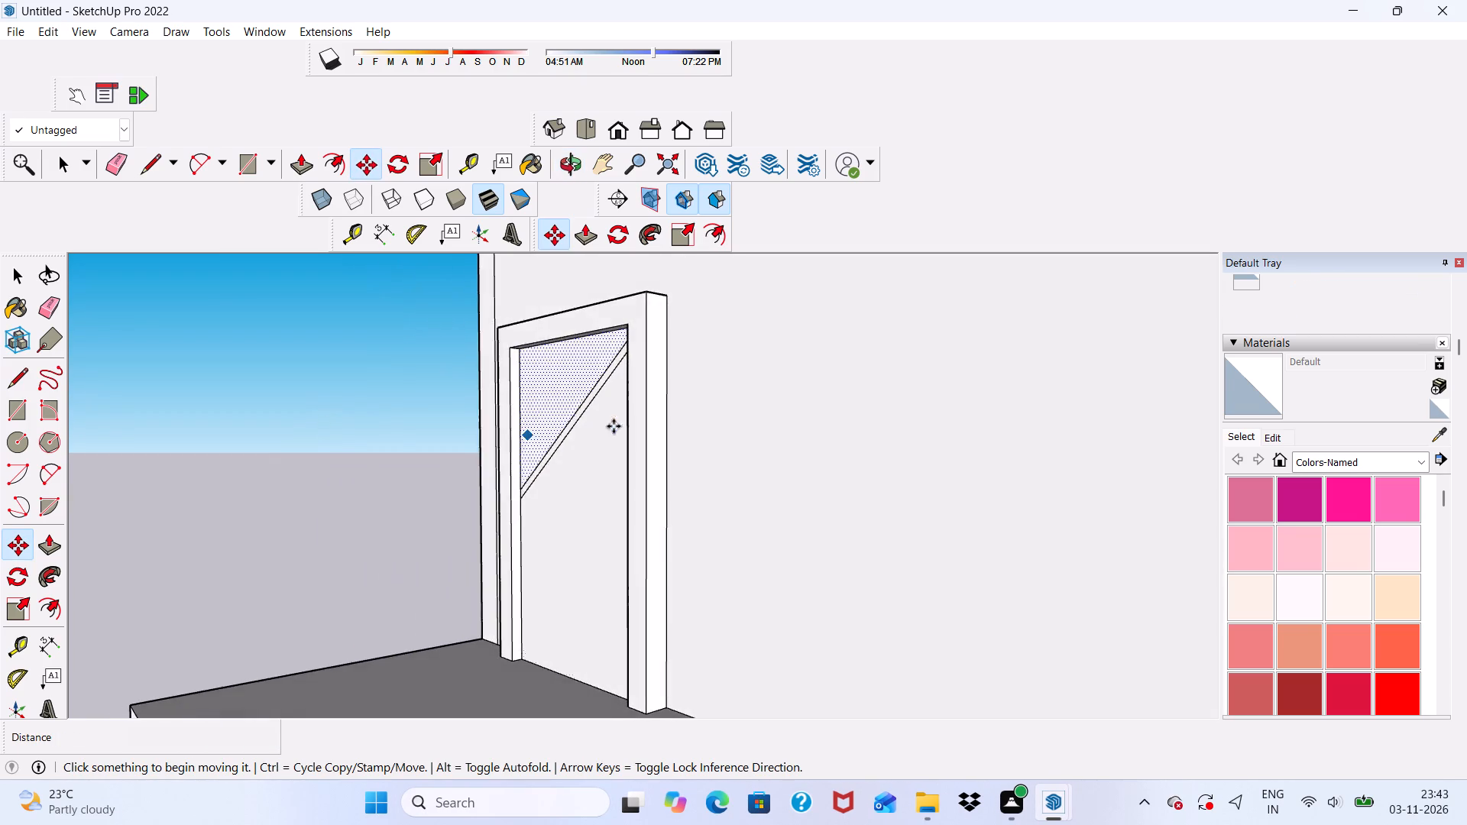
{"action": "scroll", "coordinate": [614, 426], "scroll_direction": "up", "scroll_amount": 11}
{"action": "scroll", "coordinate": [568, 335], "scroll_direction": "down", "scroll_amount": 4}
{"action": "middle_click_drag", "start_coordinate": [544, 348], "coordinate": [767, 422]}
{"action": "left_click", "coordinate": [159, 163]}
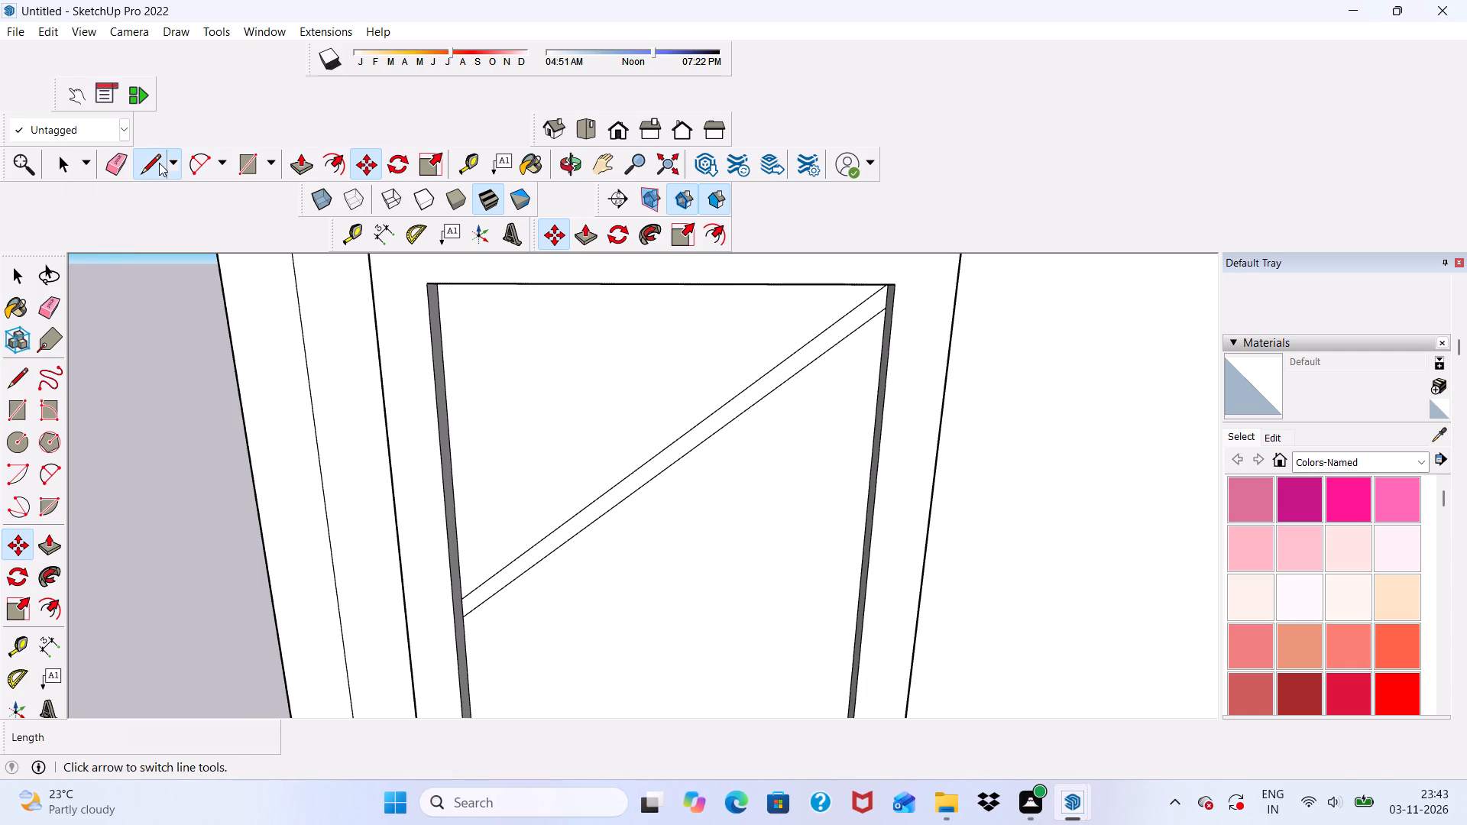
{"action": "scroll", "coordinate": [226, 283], "scroll_direction": "down", "scroll_amount": 4}
{"action": "middle_click_drag", "start_coordinate": [380, 464], "coordinate": [327, 396]}
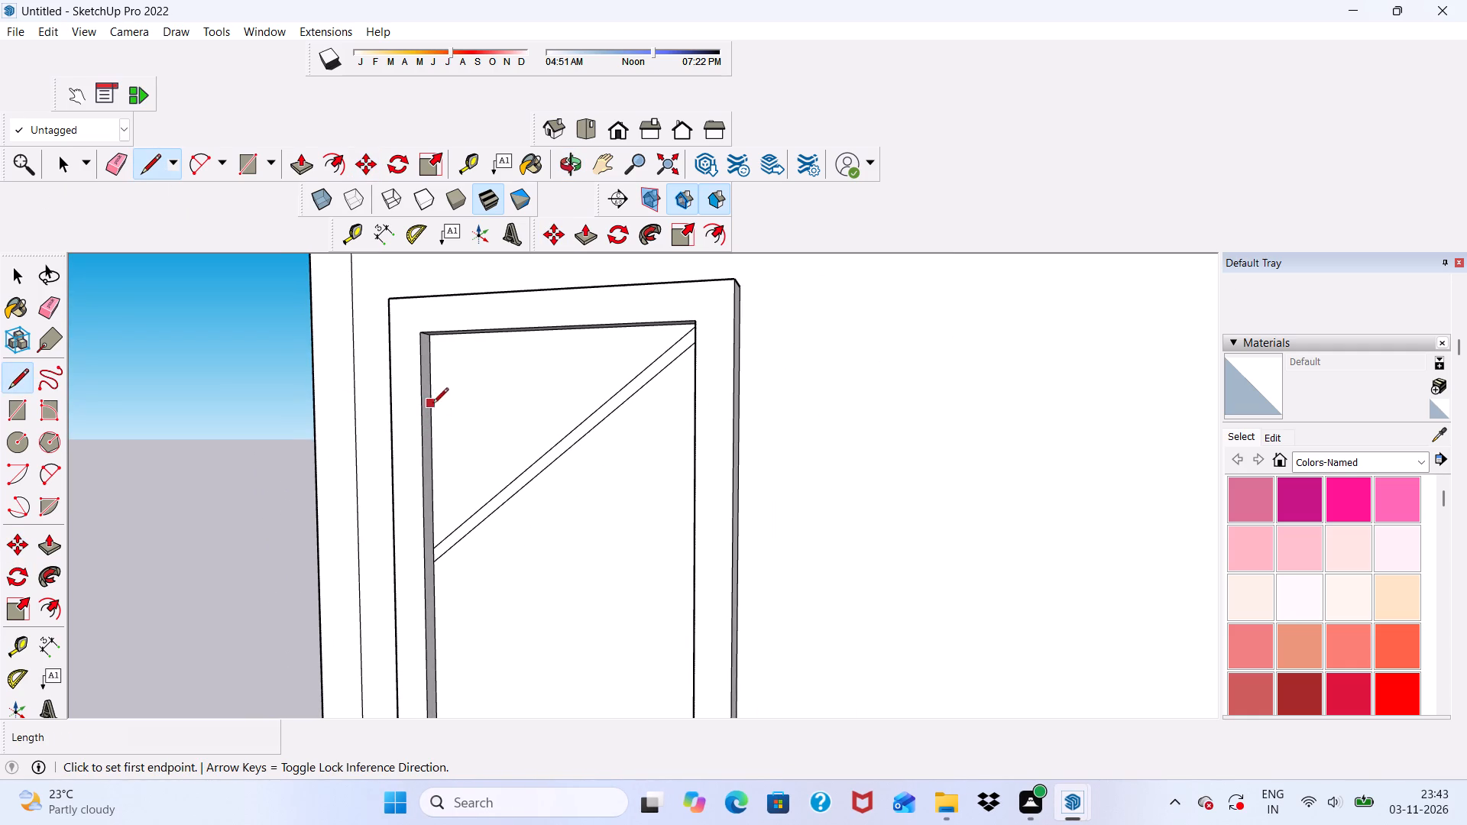
{"action": "scroll", "coordinate": [468, 396], "scroll_direction": "up", "scroll_amount": 5}
{"action": "scroll", "coordinate": [460, 393], "scroll_direction": "down", "scroll_amount": 1}
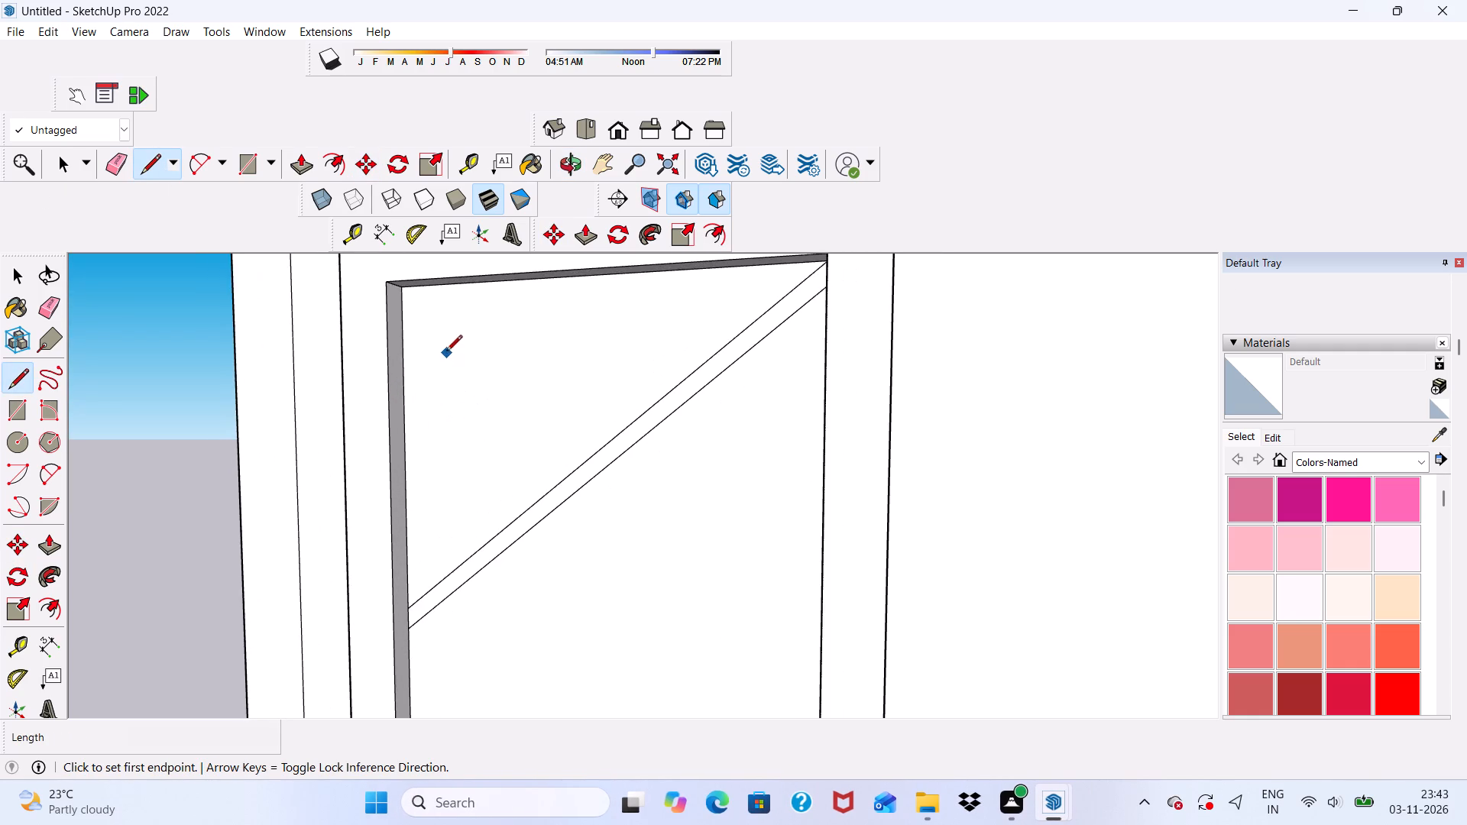
{"action": "middle_click_drag", "start_coordinate": [446, 352], "coordinate": [430, 295]}
{"action": "scroll", "coordinate": [430, 295], "scroll_direction": "up", "scroll_amount": 6}
{"action": "scroll", "coordinate": [430, 295], "scroll_direction": "down", "scroll_amount": 1}
{"action": "scroll", "coordinate": [433, 310], "scroll_direction": "up", "scroll_amount": 10}
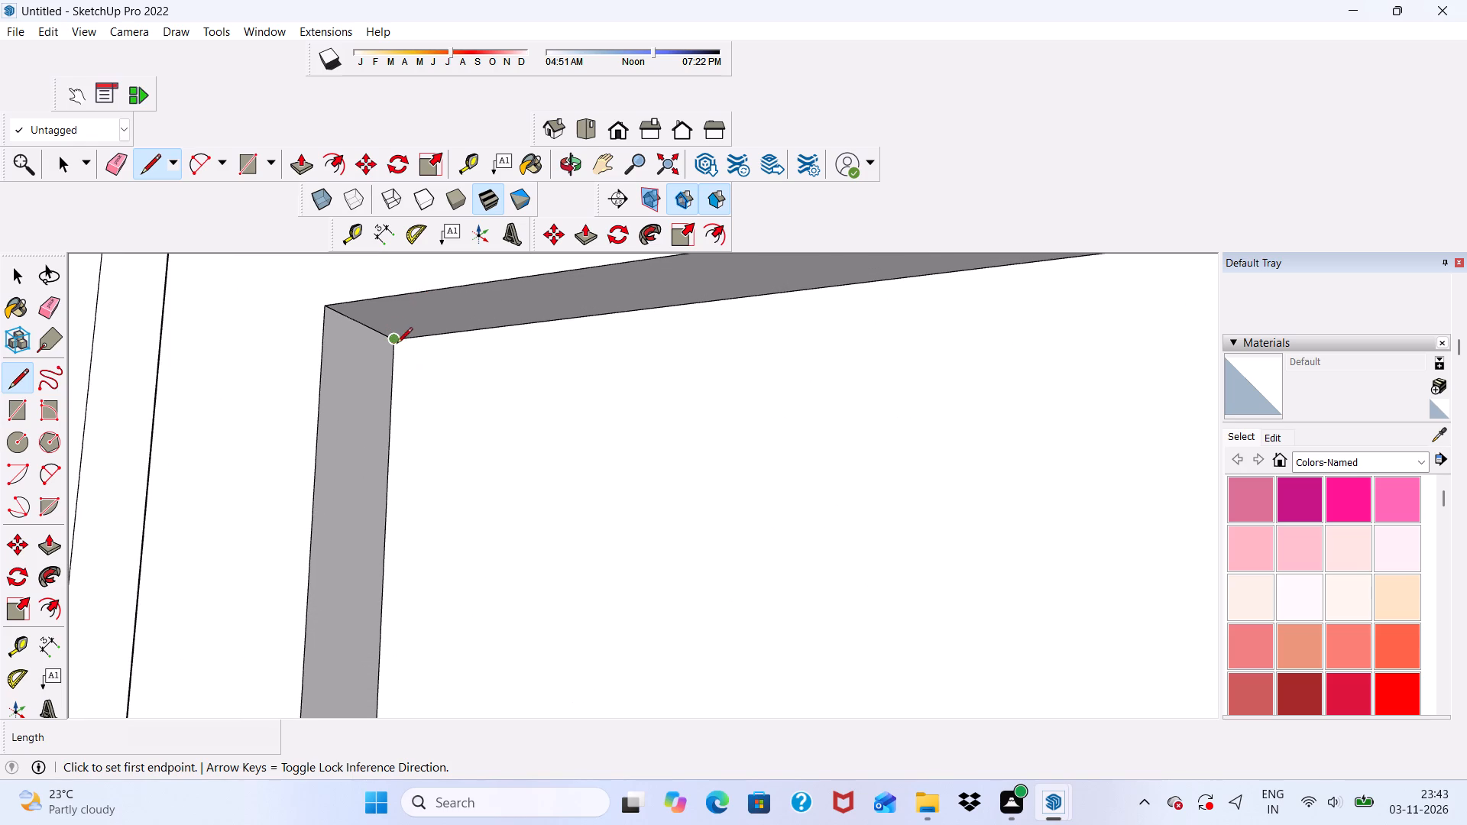
{"action": "left_click", "coordinate": [397, 345]}
{"action": "scroll", "coordinate": [430, 379], "scroll_direction": "down", "scroll_amount": 12}
{"action": "scroll", "coordinate": [521, 478], "scroll_direction": "down", "scroll_amount": 5}
{"action": "scroll", "coordinate": [588, 619], "scroll_direction": "up", "scroll_amount": 6}
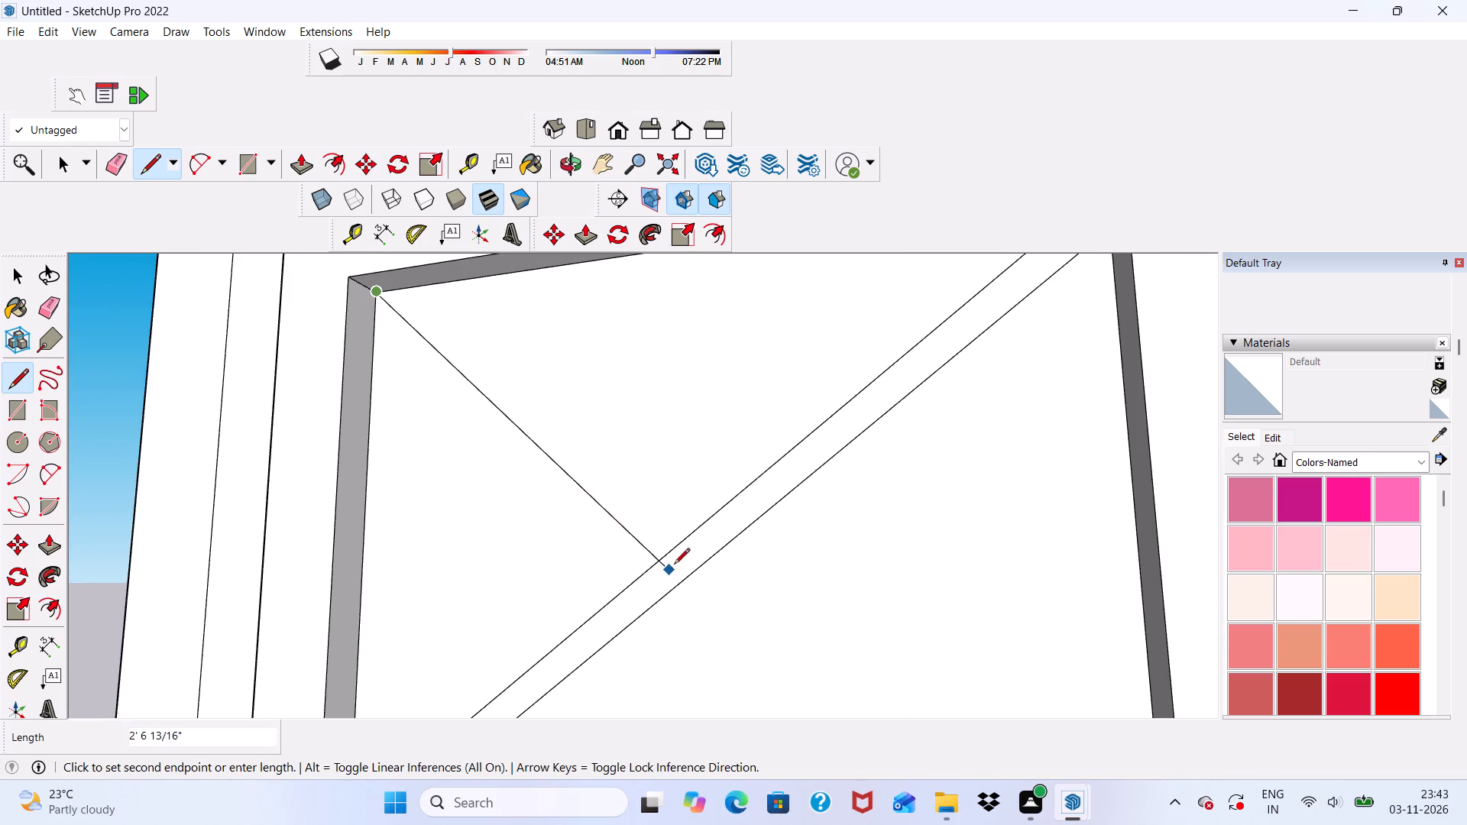
{"action": "left_click", "coordinate": [701, 532]}
Copy the second diagonal line straight down by about 2 1/16" to form a second narrow strip.
{"action": "scroll", "coordinate": [636, 545], "scroll_direction": "down", "scroll_amount": 11}
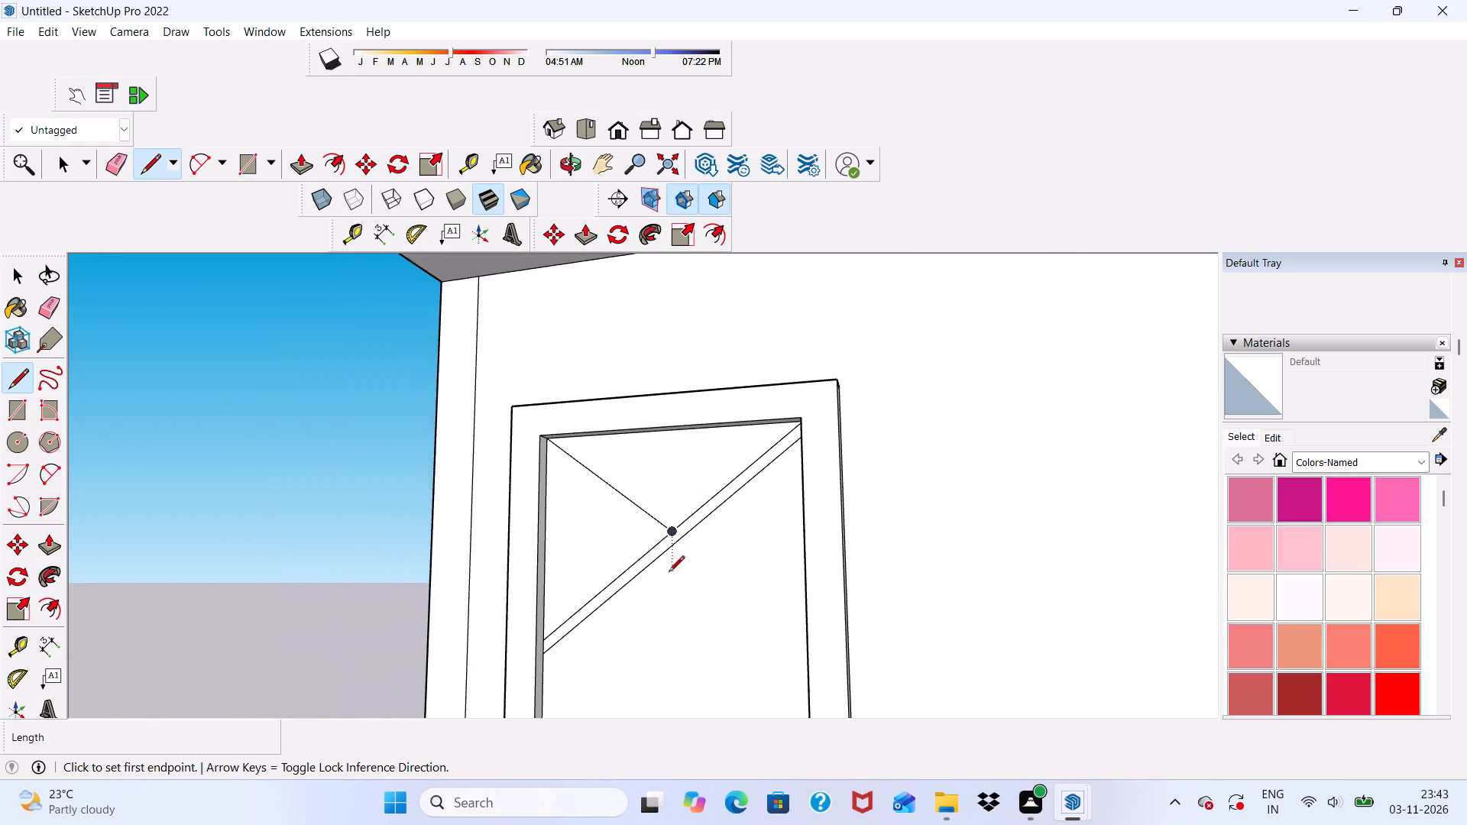
{"action": "middle_click_drag", "start_coordinate": [669, 573], "coordinate": [637, 665]}
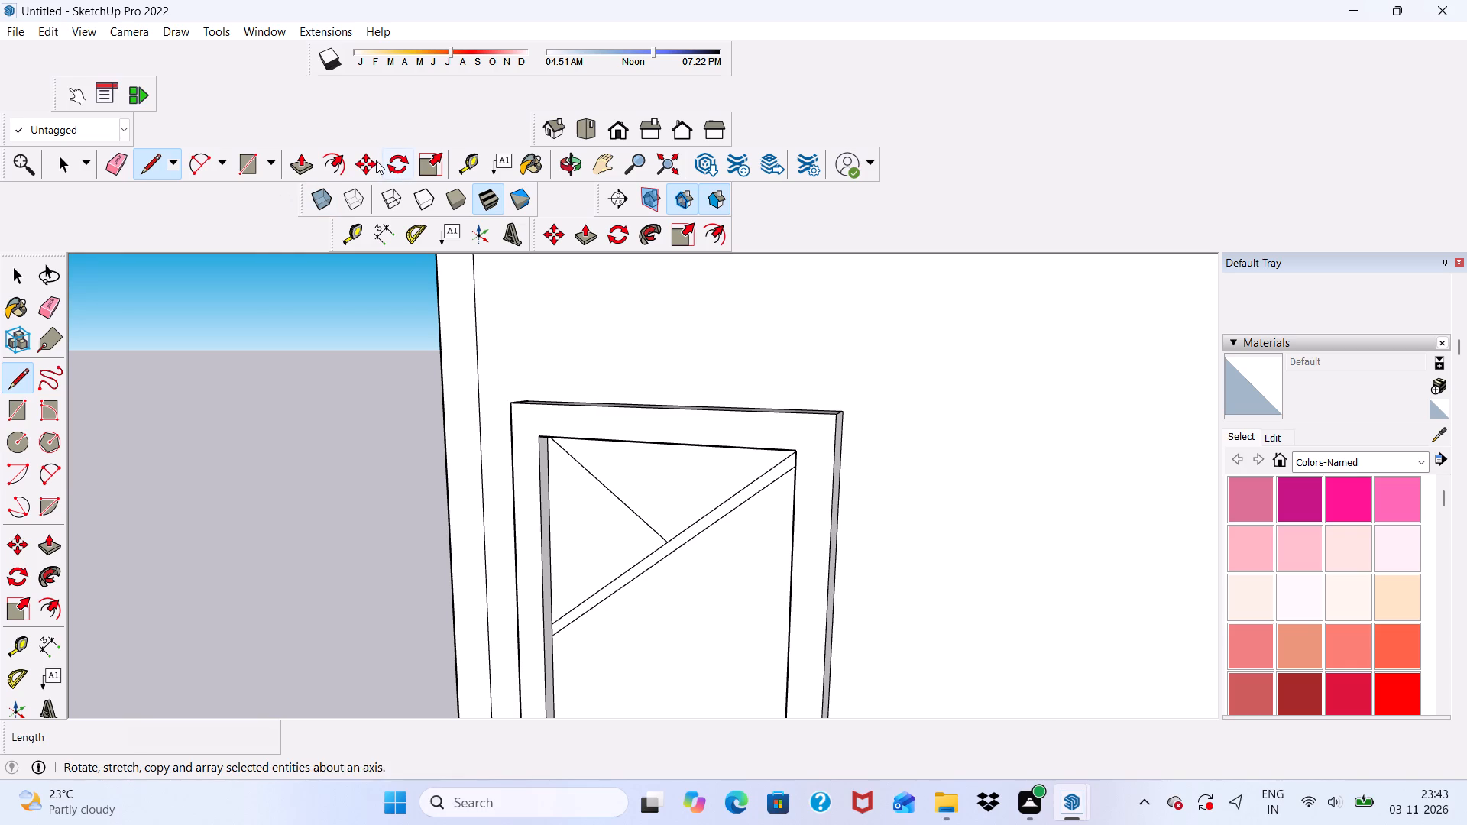
{"action": "left_click", "coordinate": [374, 160]}
{"action": "scroll", "coordinate": [585, 528], "scroll_direction": "up", "scroll_amount": 3}
{"action": "left_click", "coordinate": [642, 499]}
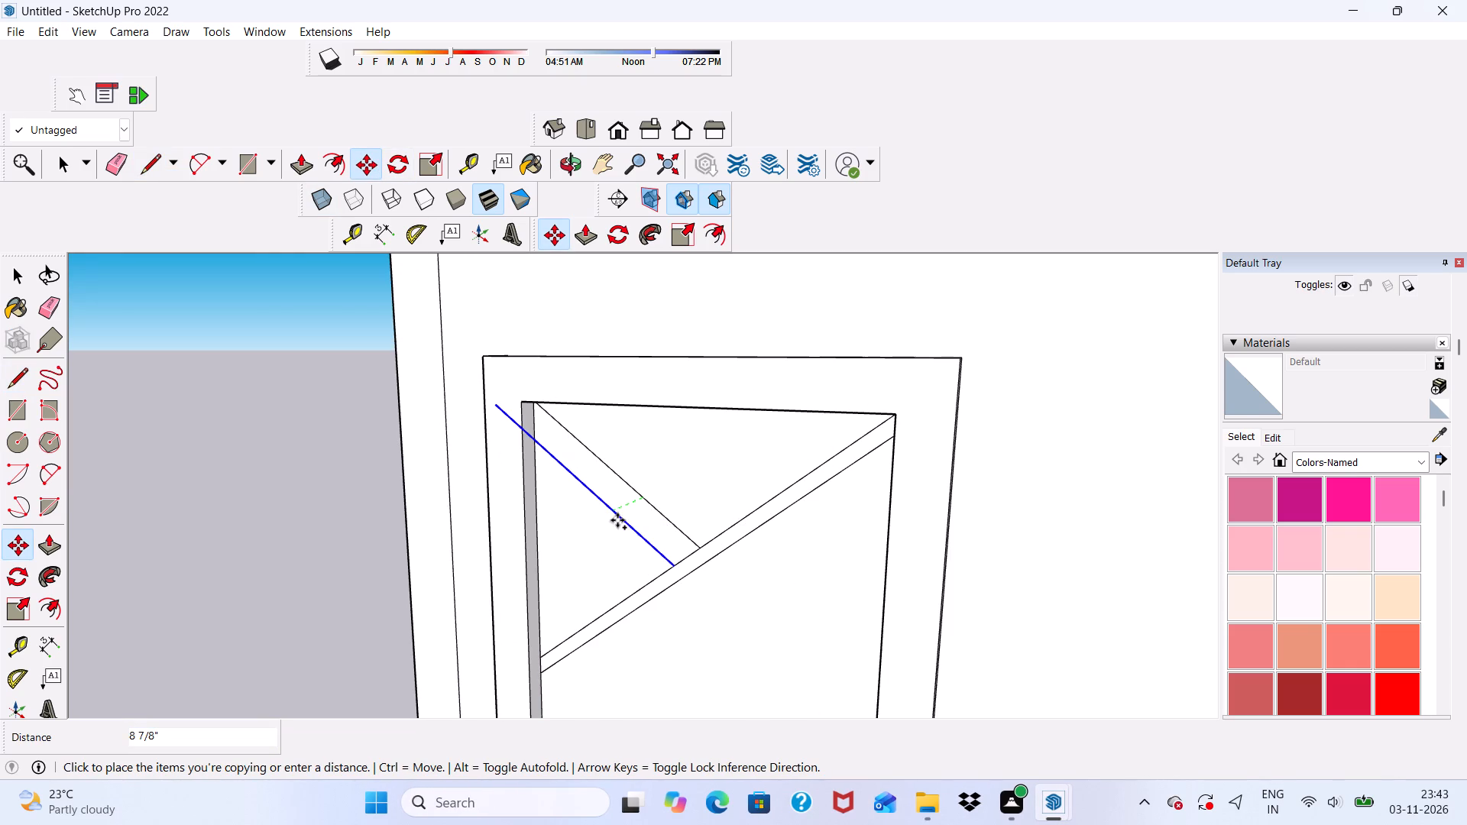
{"action": "scroll", "coordinate": [672, 526], "scroll_direction": "up", "scroll_amount": 4}
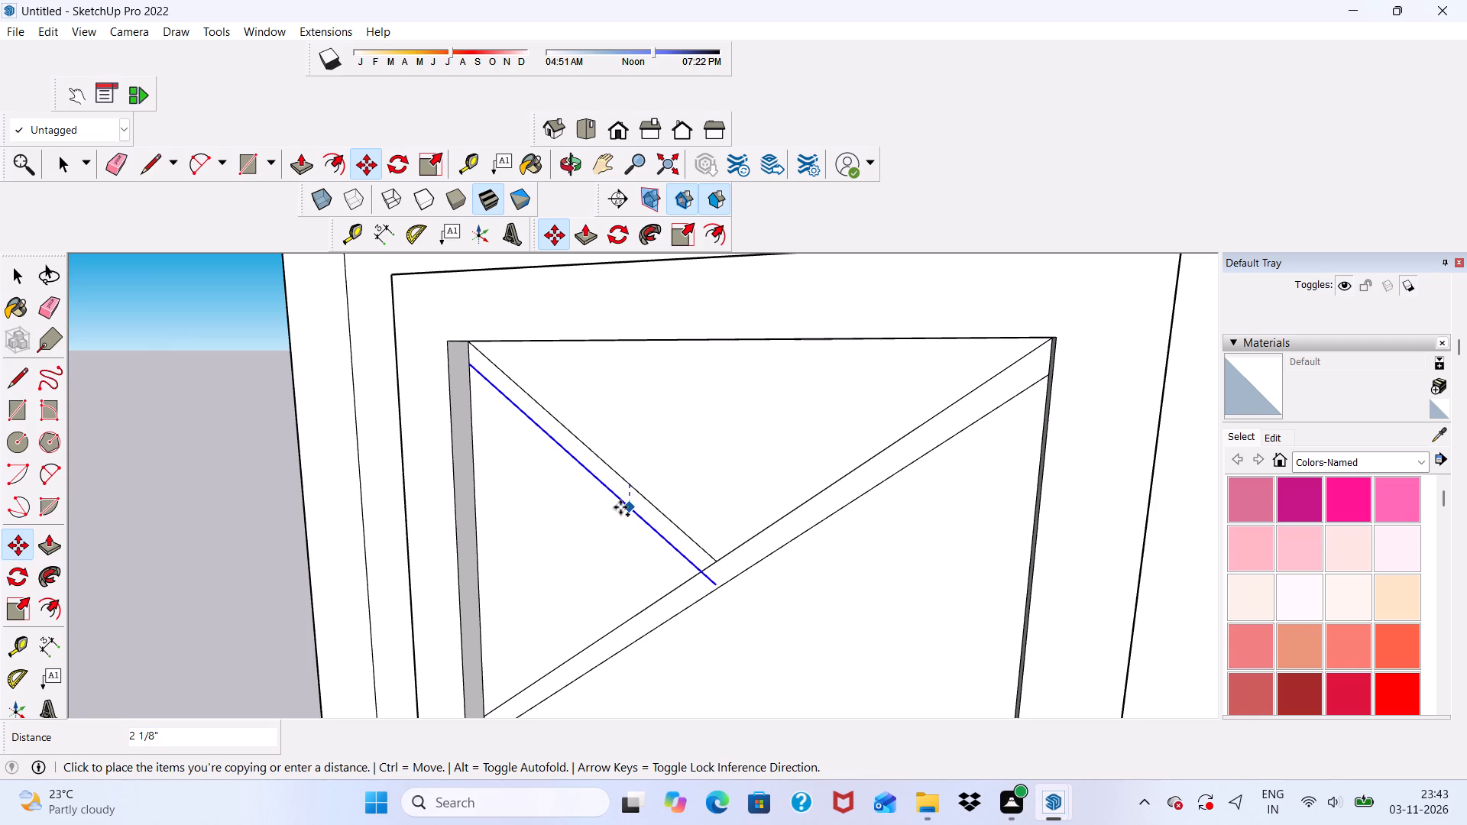
{"action": "left_click", "coordinate": [620, 507]}
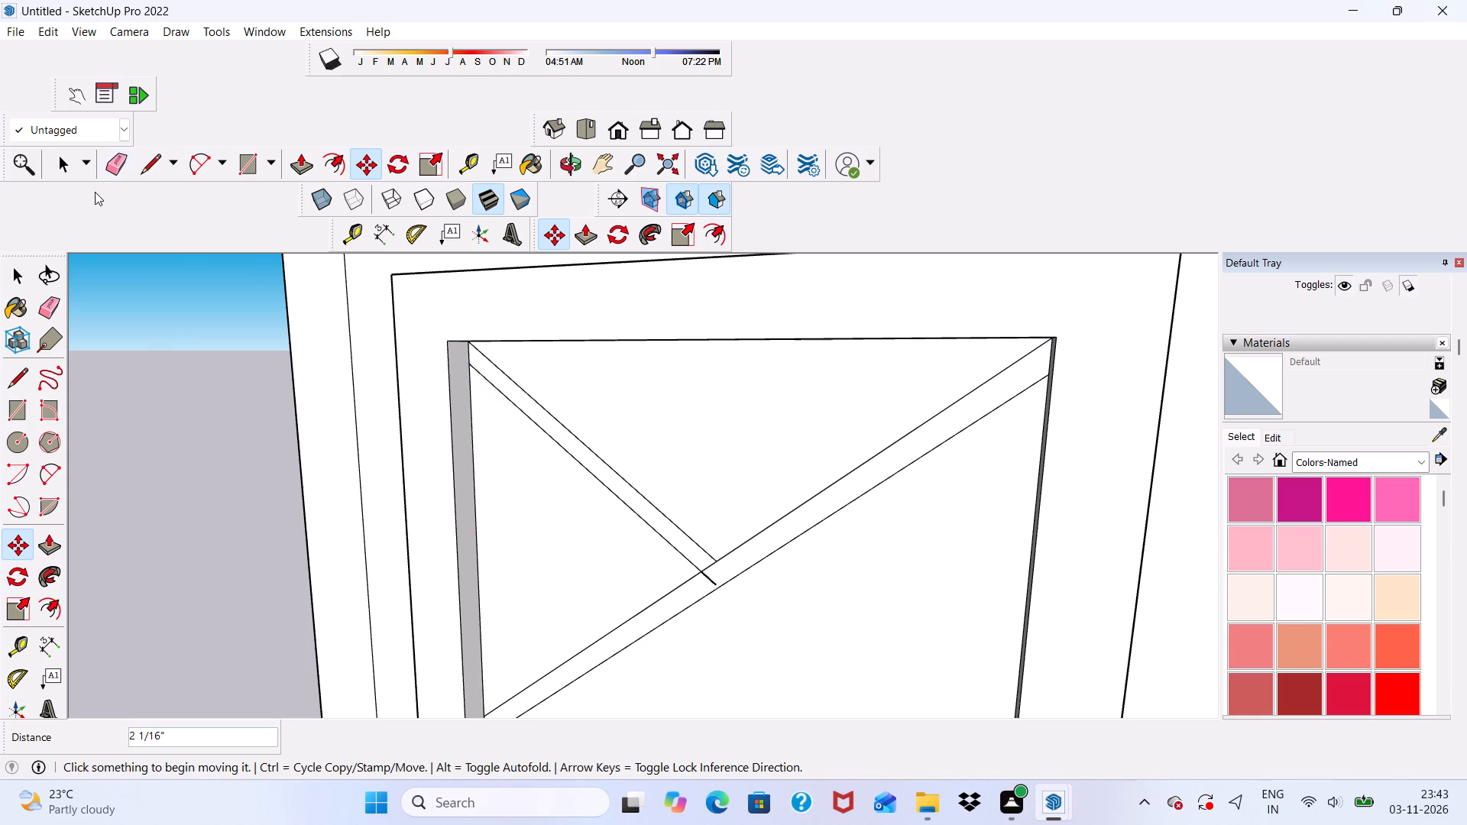
Erase the overlapping line segments where the two diagonal strips meet on the top-storey door.
{"action": "left_click", "coordinate": [121, 163]}
{"action": "scroll", "coordinate": [610, 568], "scroll_direction": "up", "scroll_amount": 9}
{"action": "left_click_drag", "start_coordinate": [747, 583], "coordinate": [757, 572]}
{"action": "left_click_drag", "start_coordinate": [743, 534], "coordinate": [748, 547]}
{"action": "scroll", "coordinate": [745, 542], "scroll_direction": "down", "scroll_amount": 10}
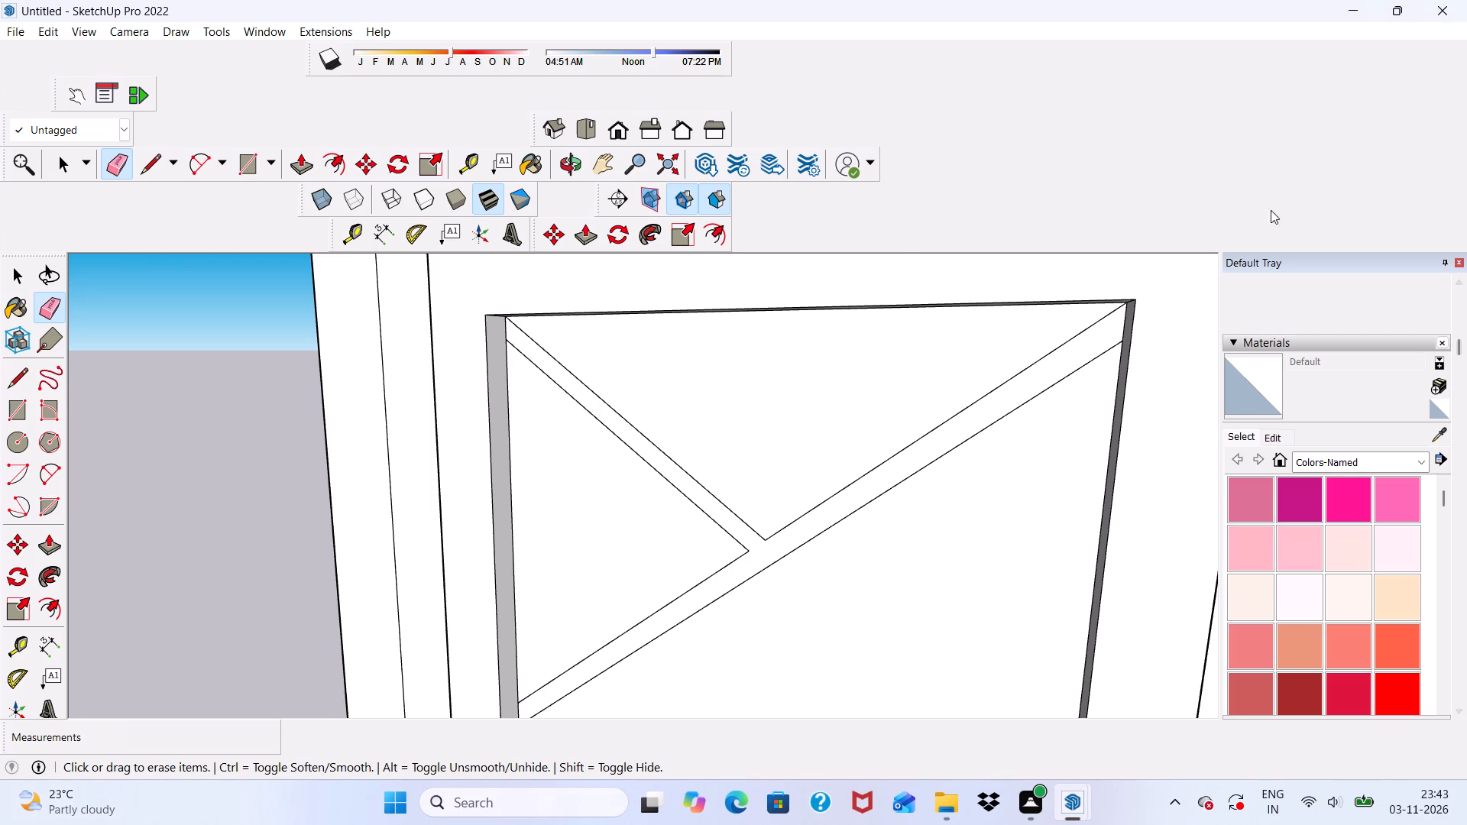
Draw a diagonal line about 5' 5" long from the strip's lower-left end to the door panel's bottom-right corner on the top storey.
{"action": "scroll", "coordinate": [891, 369], "scroll_direction": "down", "scroll_amount": 4}
{"action": "scroll", "coordinate": [522, 414], "scroll_direction": "down", "scroll_amount": 10}
{"action": "middle_click_drag", "start_coordinate": [698, 457], "coordinate": [699, 525]}
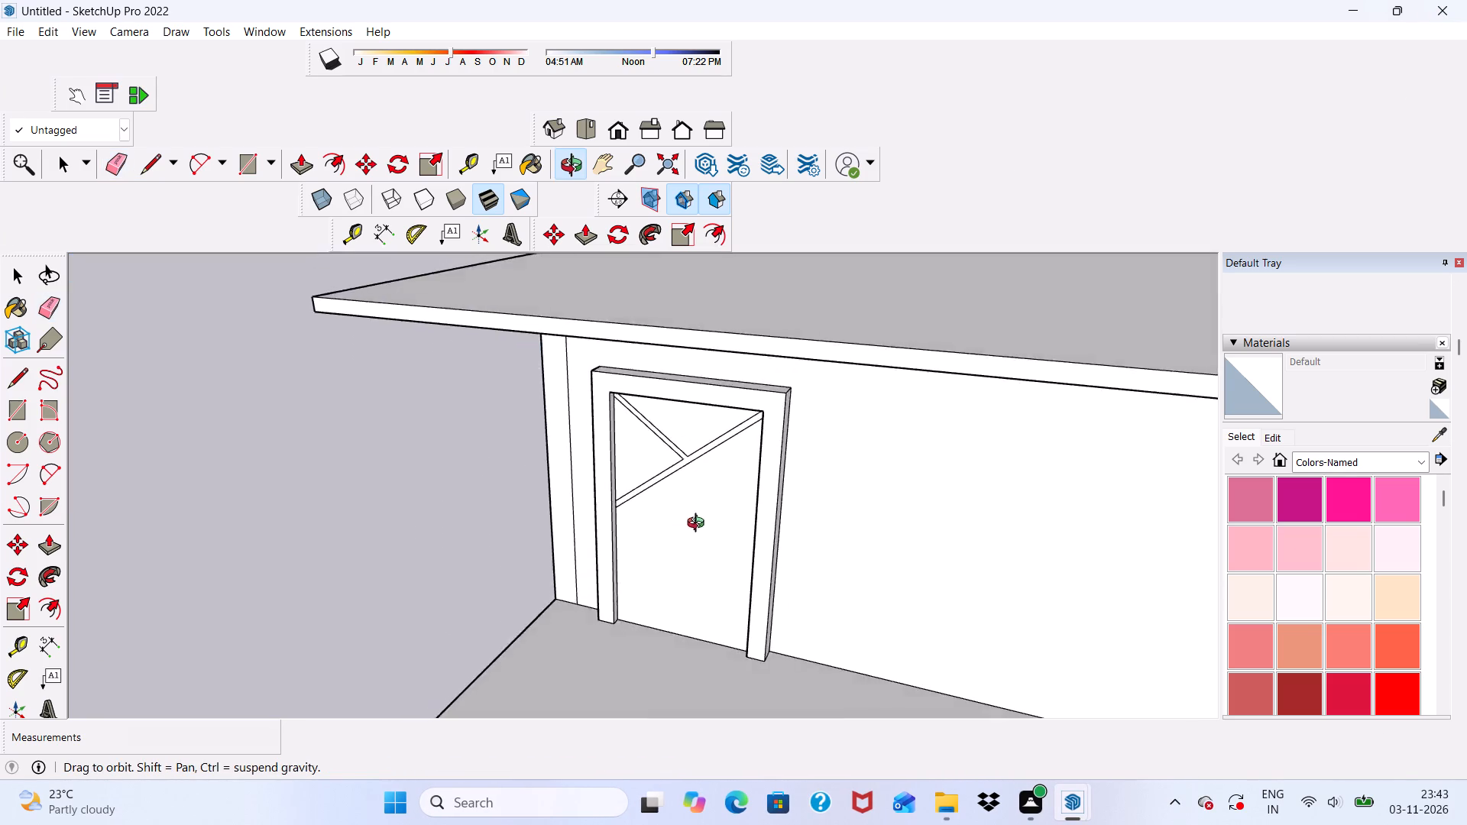
{"action": "middle_click_drag", "start_coordinate": [699, 525], "coordinate": [616, 448]}
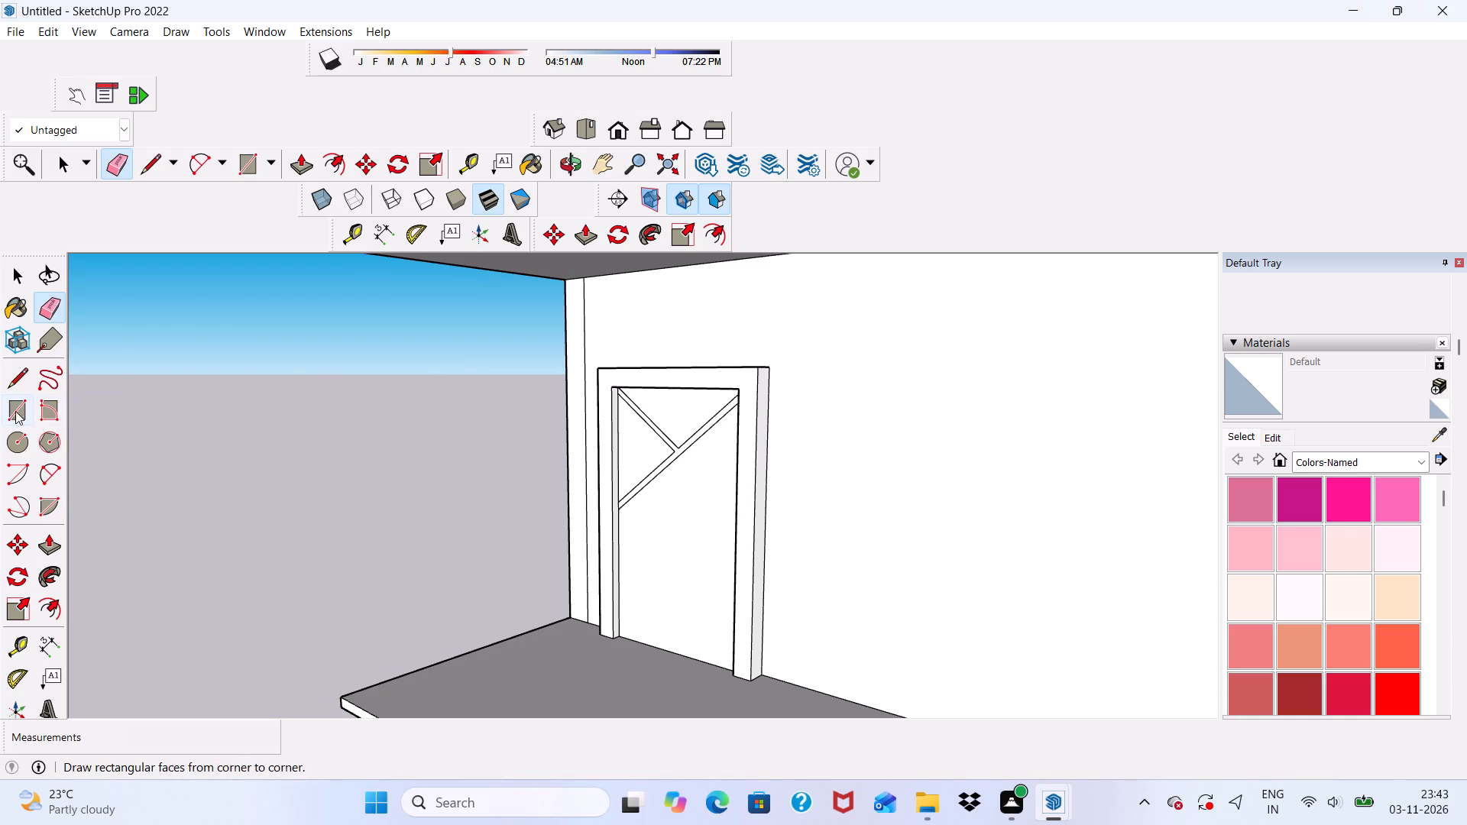
{"action": "scroll", "coordinate": [290, 464], "scroll_direction": "down", "scroll_amount": 2}
{"action": "scroll", "coordinate": [350, 448], "scroll_direction": "down", "scroll_amount": 1}
{"action": "middle_click_drag", "start_coordinate": [370, 495], "coordinate": [585, 468]}
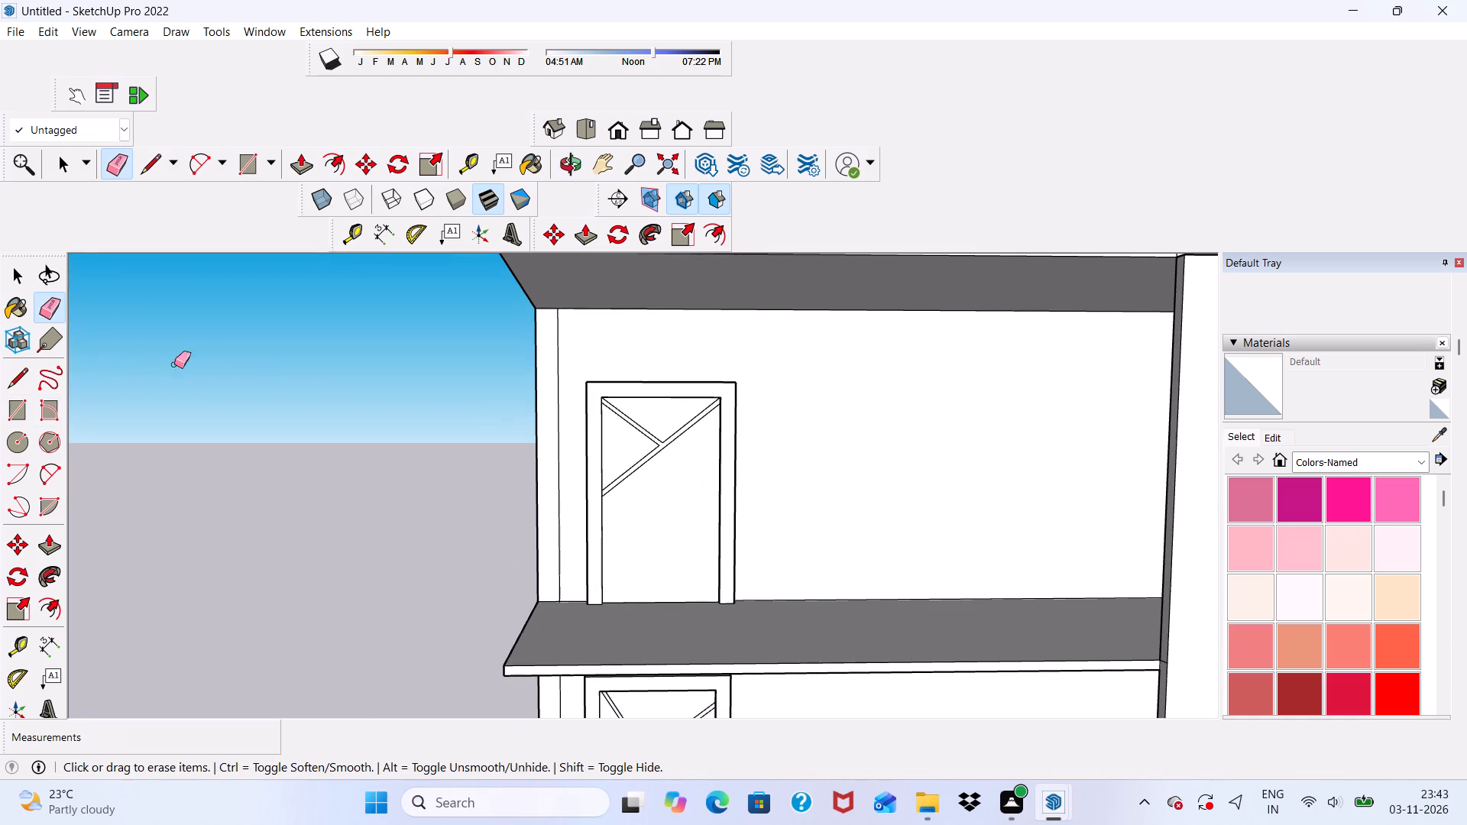
{"action": "left_click", "coordinate": [151, 155]}
{"action": "scroll", "coordinate": [529, 617], "scroll_direction": "down", "scroll_amount": 3}
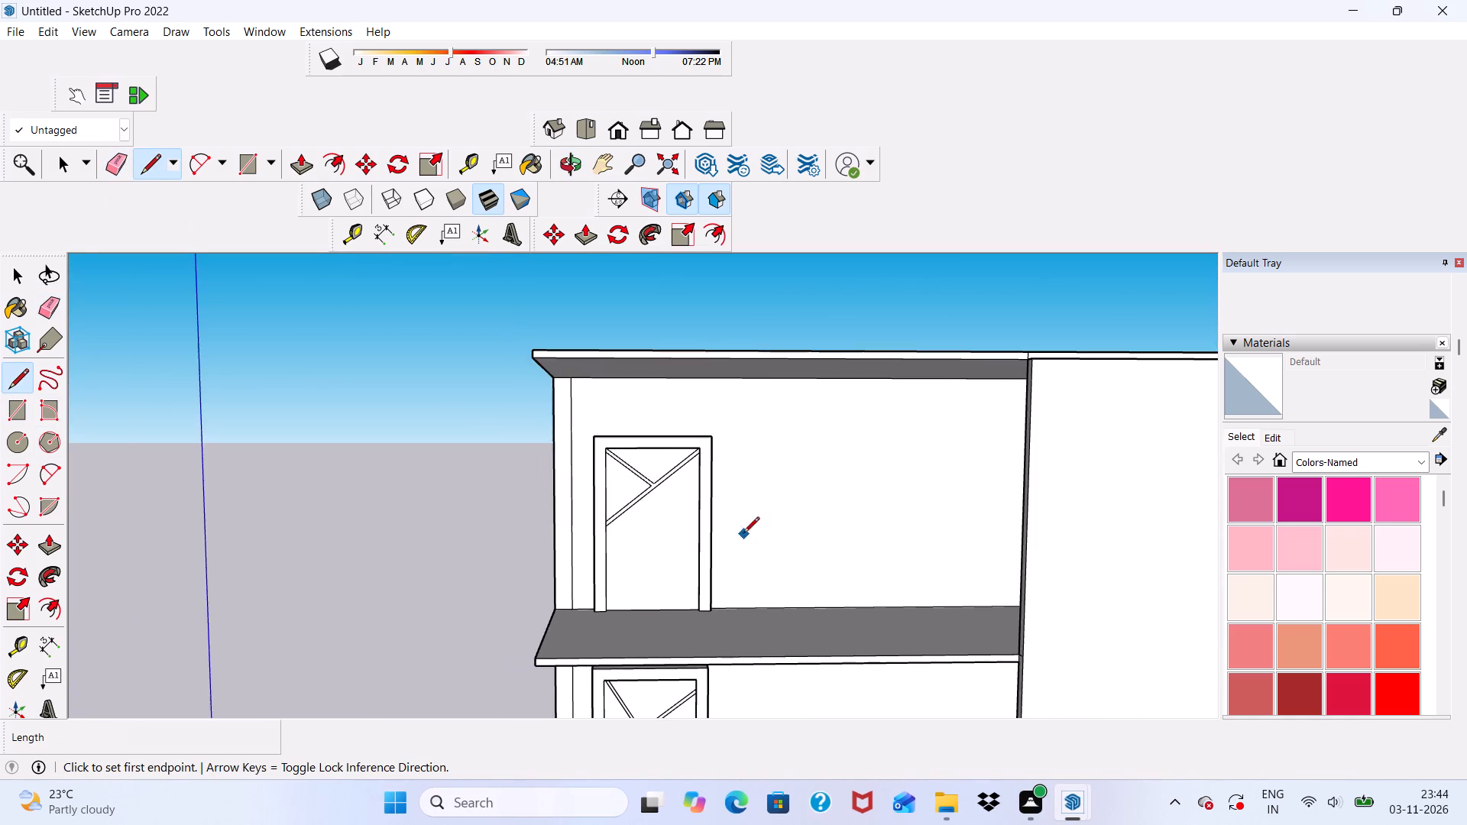
{"action": "middle_click_drag", "start_coordinate": [743, 534], "coordinate": [590, 558]}
{"action": "scroll", "coordinate": [567, 536], "scroll_direction": "up", "scroll_amount": 18}
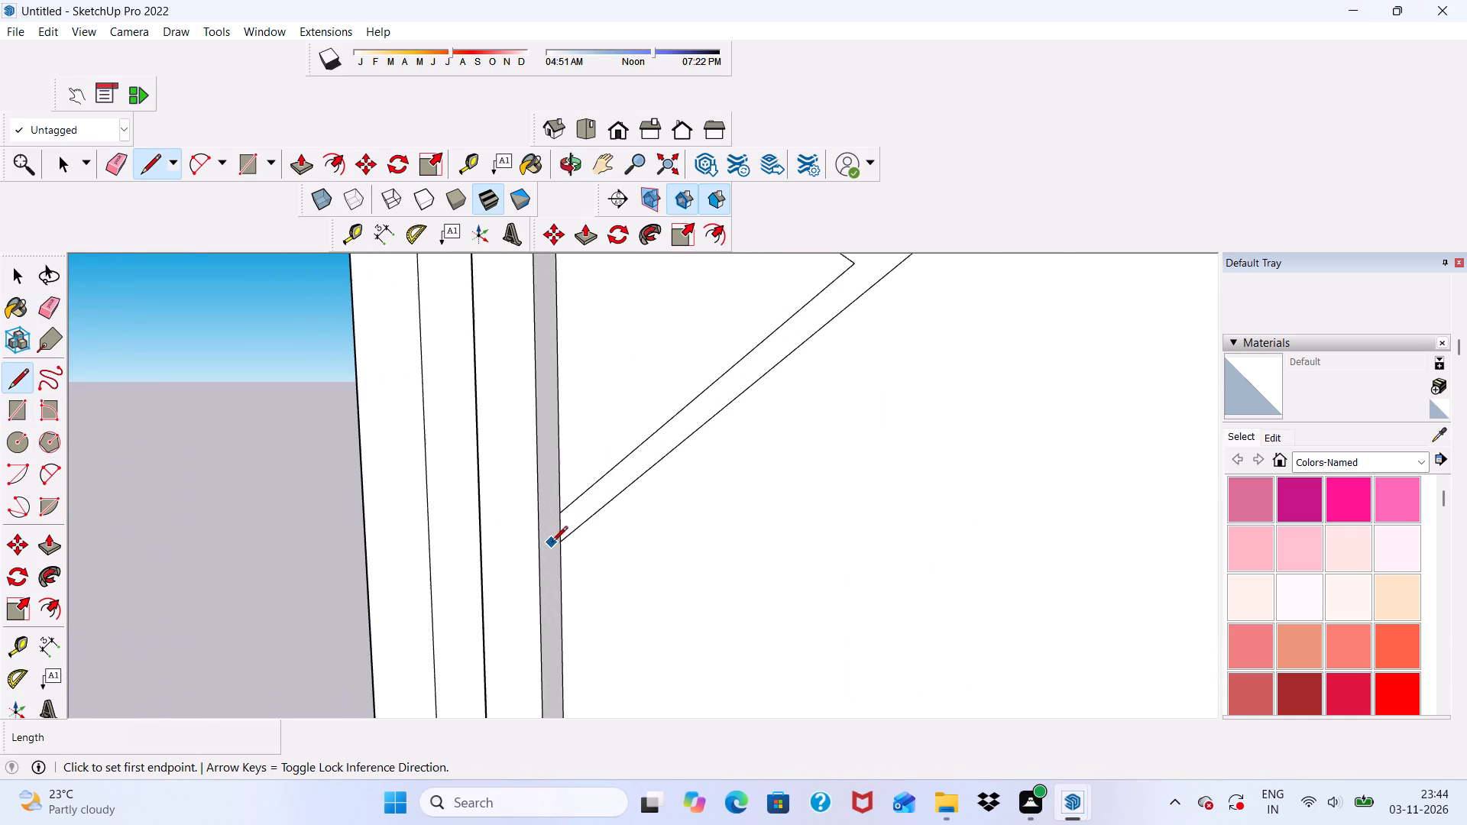
{"action": "left_click", "coordinate": [560, 542]}
{"action": "scroll", "coordinate": [604, 496], "scroll_direction": "down", "scroll_amount": 5}
{"action": "scroll", "coordinate": [673, 411], "scroll_direction": "down", "scroll_amount": 3}
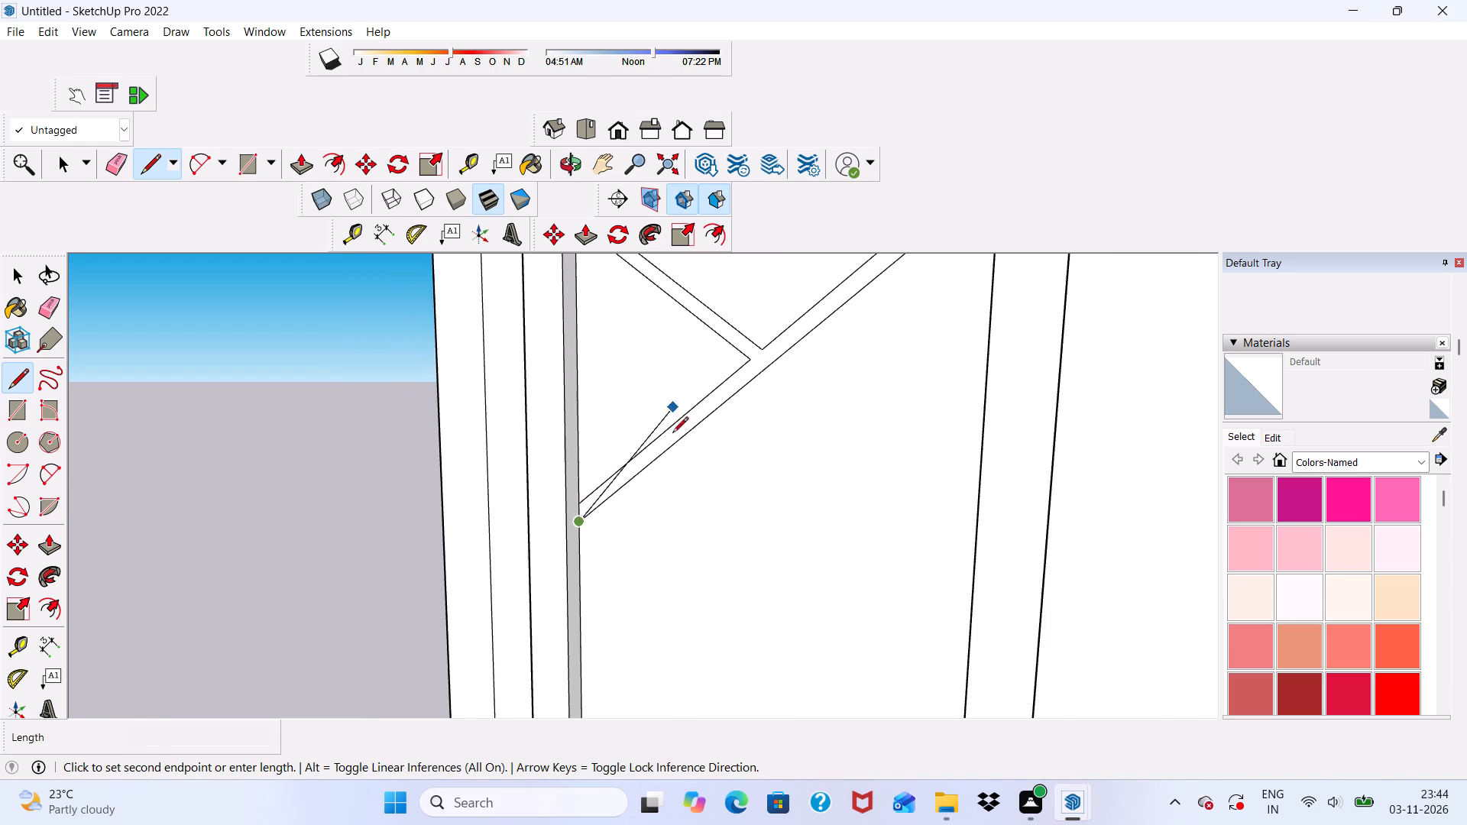
{"action": "scroll", "coordinate": [672, 434], "scroll_direction": "down", "scroll_amount": 6}
{"action": "scroll", "coordinate": [649, 643], "scroll_direction": "up", "scroll_amount": 5}
{"action": "scroll", "coordinate": [672, 614], "scroll_direction": "down", "scroll_amount": 1}
{"action": "middle_click_drag", "start_coordinate": [731, 627], "coordinate": [932, 640]}
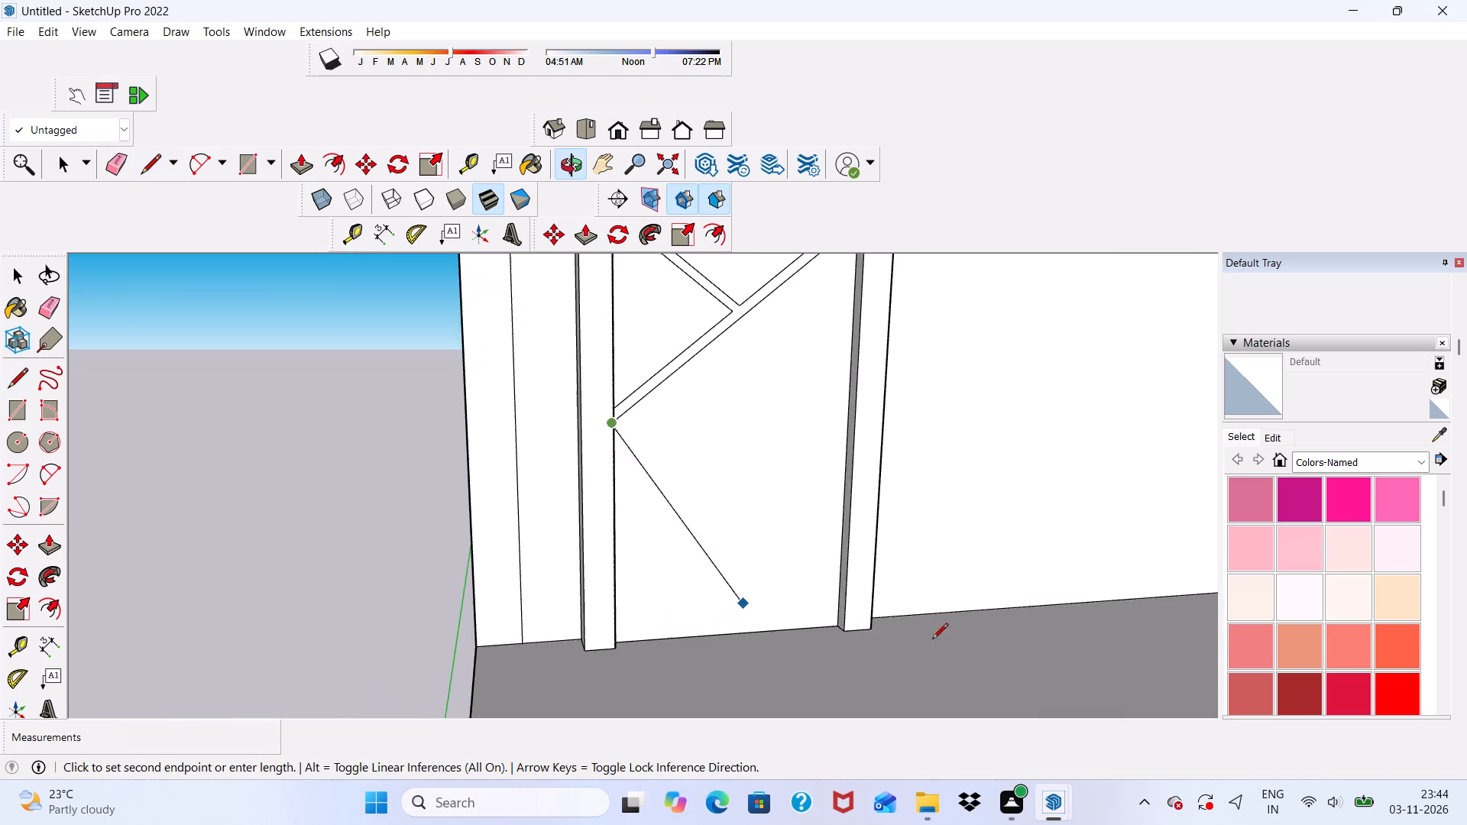
{"action": "scroll", "coordinate": [839, 606], "scroll_direction": "up", "scroll_amount": 11}
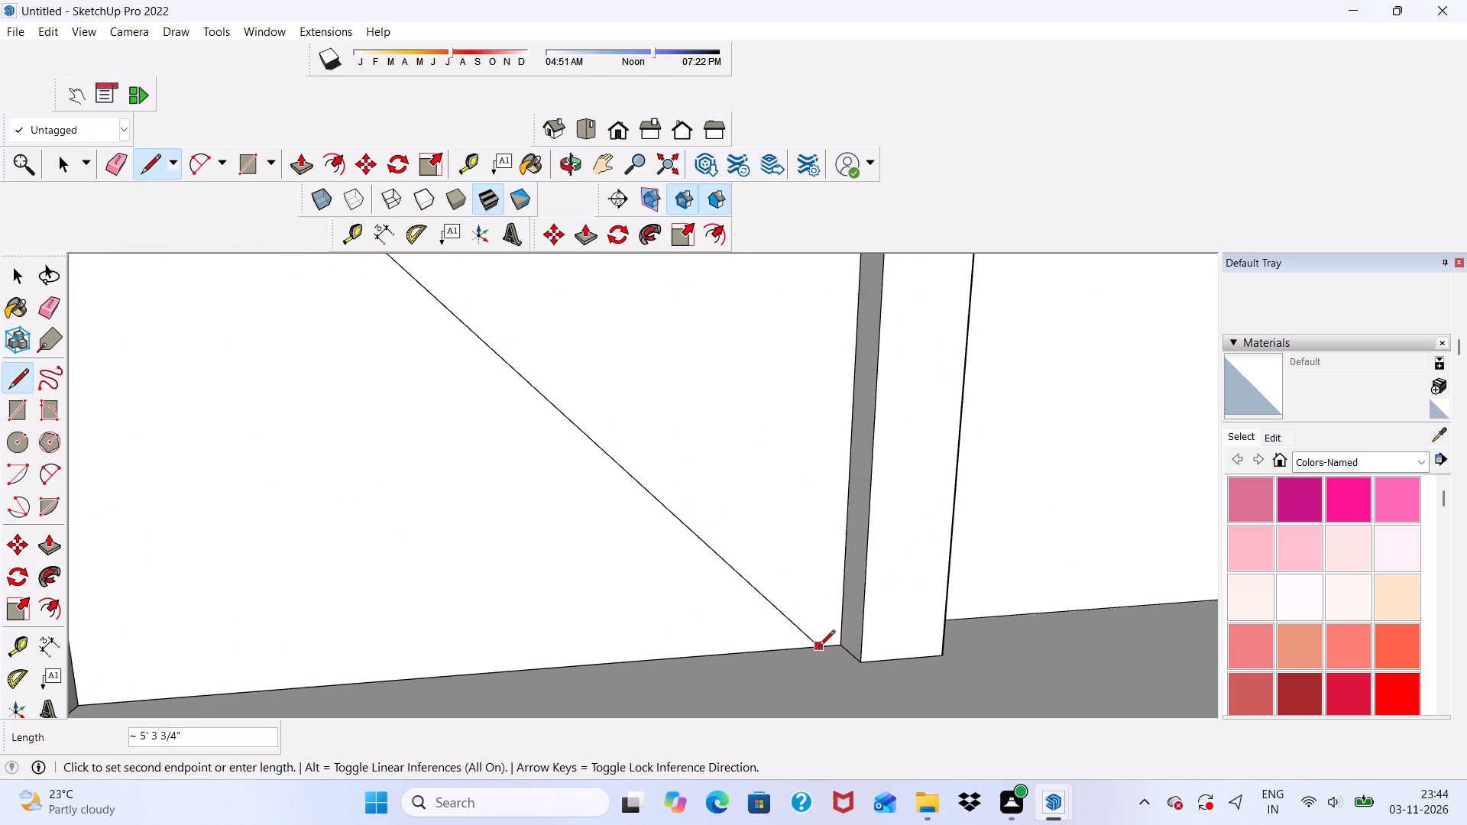
{"action": "scroll", "coordinate": [819, 647], "scroll_direction": "up", "scroll_amount": 20}
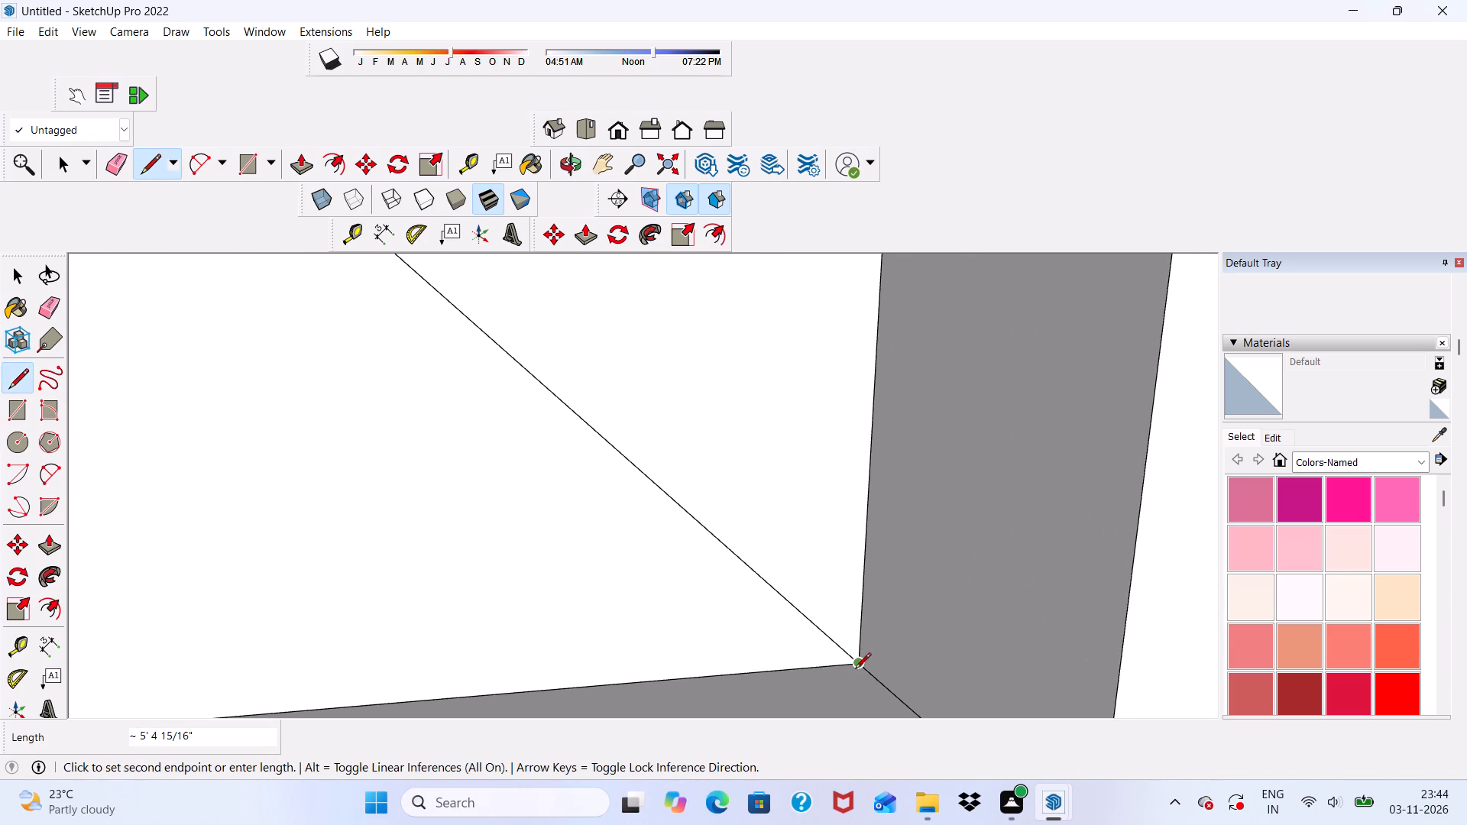
{"action": "left_click", "coordinate": [857, 668]}
Copy the new lower diagonal line about 2 1/2" below itself to form a narrow strip on the door panel.
{"action": "scroll", "coordinate": [848, 632], "scroll_direction": "down", "scroll_amount": 5}
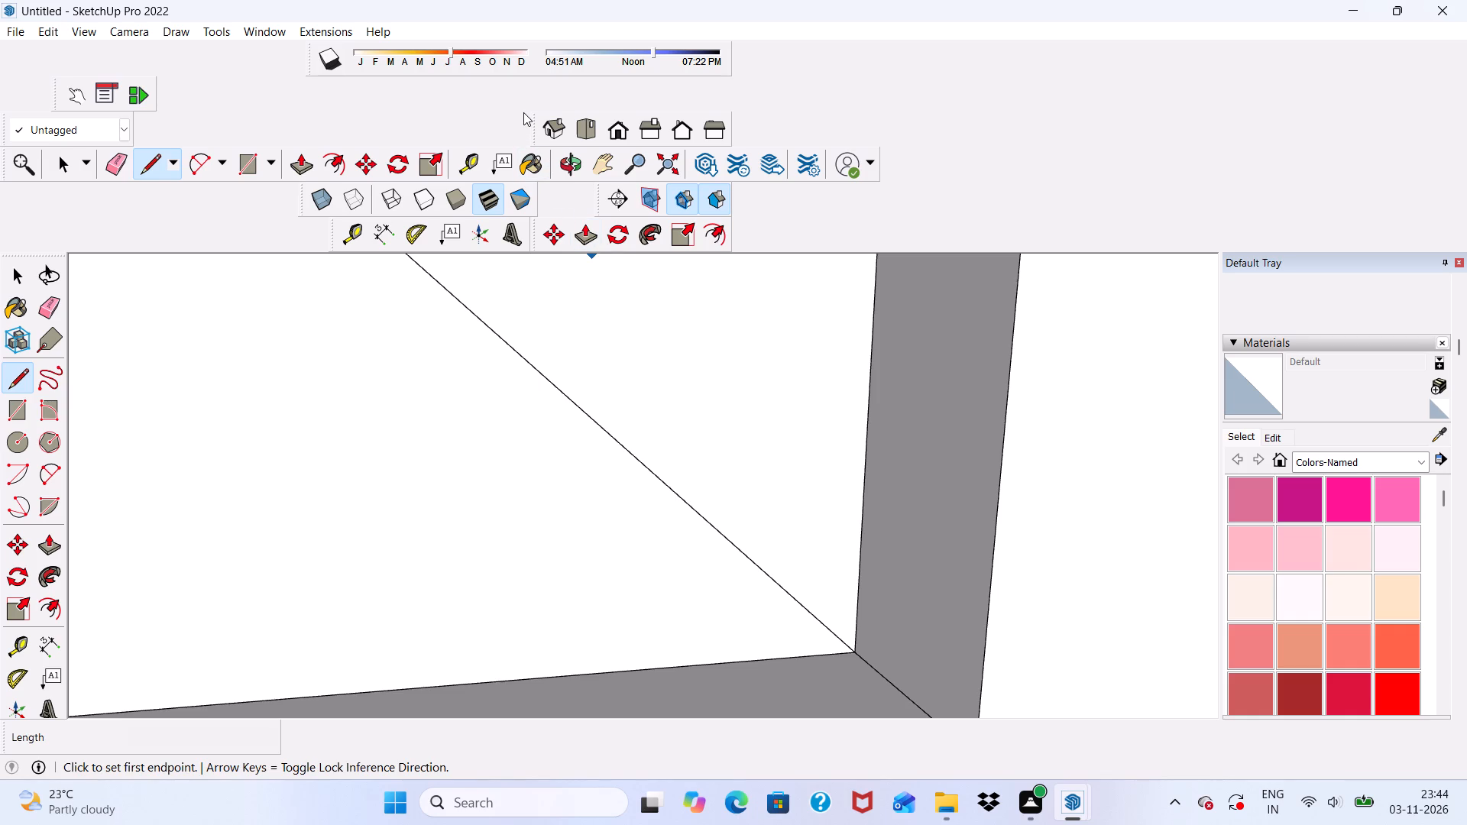
{"action": "scroll", "coordinate": [481, 46], "scroll_direction": "down", "scroll_amount": 4}
{"action": "middle_click_drag", "start_coordinate": [497, 89], "coordinate": [502, 178]}
{"action": "scroll", "coordinate": [248, 59], "scroll_direction": "down", "scroll_amount": 2}
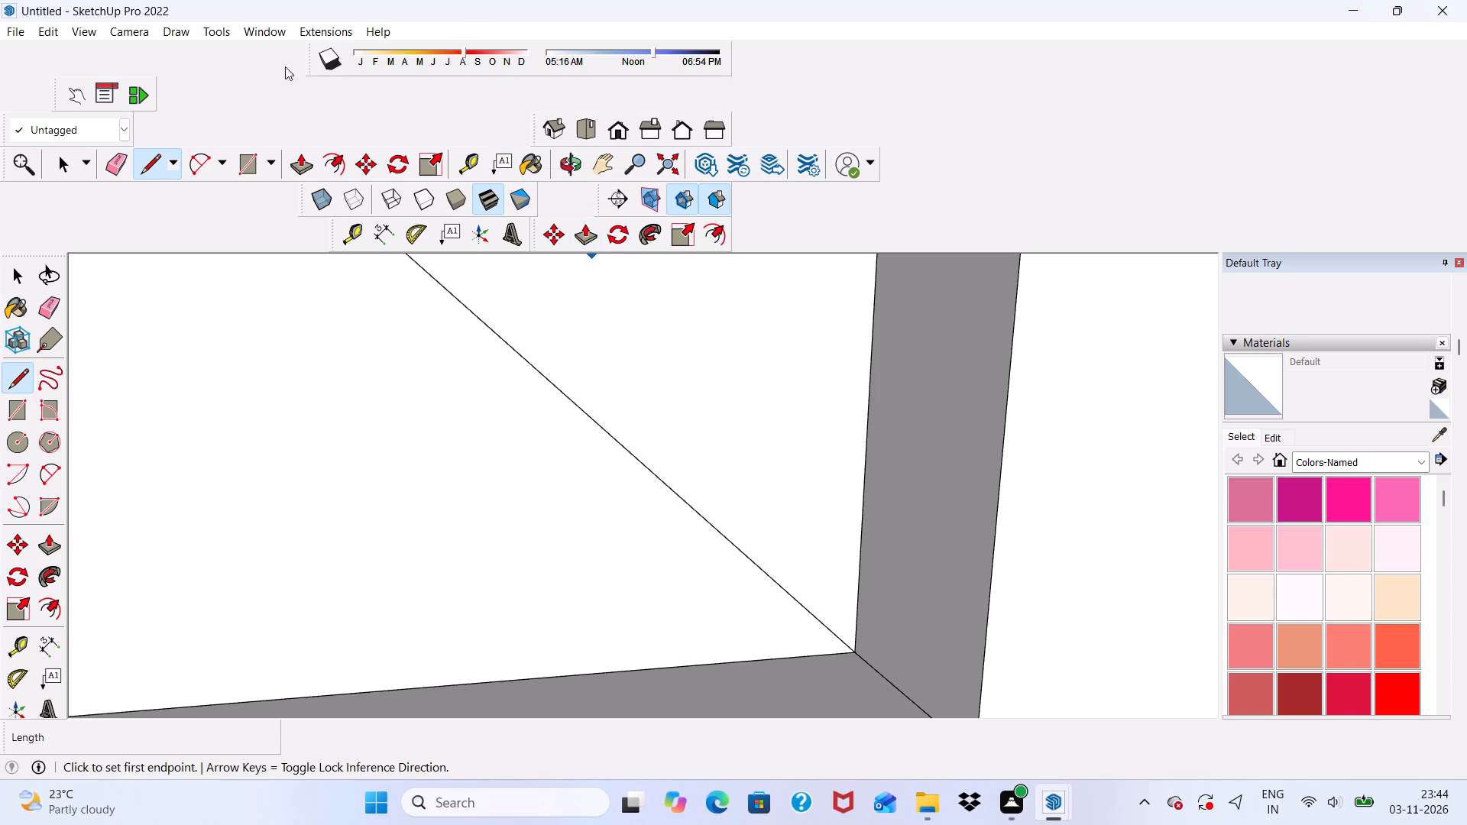
{"action": "scroll", "coordinate": [285, 66], "scroll_direction": "down", "scroll_amount": 2}
{"action": "scroll", "coordinate": [345, 173], "scroll_direction": "down", "scroll_amount": 2}
{"action": "scroll", "coordinate": [576, 323], "scroll_direction": "down", "scroll_amount": 10}
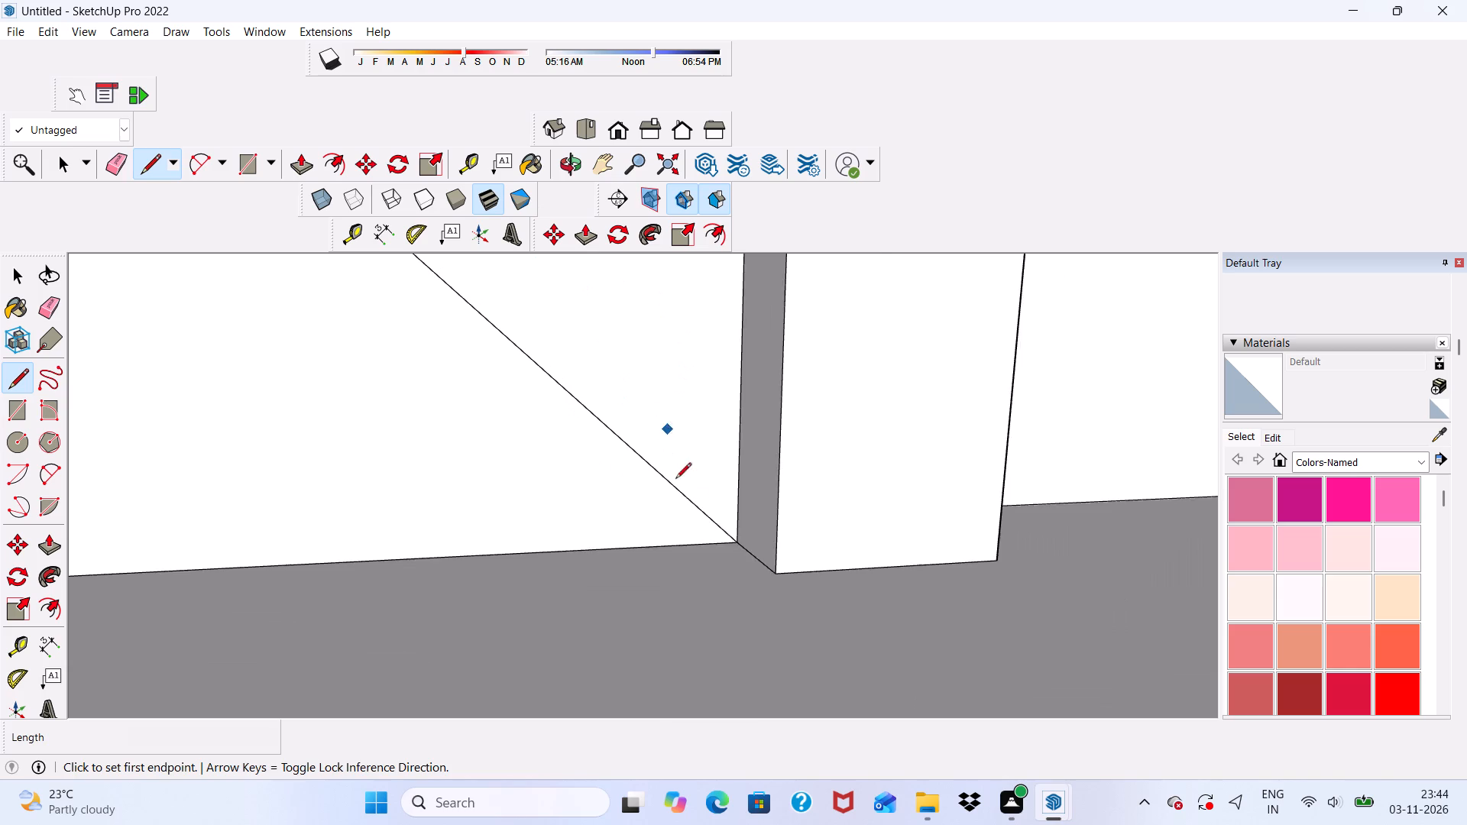
{"action": "scroll", "coordinate": [675, 480], "scroll_direction": "down", "scroll_amount": 2}
{"action": "middle_click_drag", "start_coordinate": [713, 522], "coordinate": [763, 565]}
{"action": "scroll", "coordinate": [622, 454], "scroll_direction": "down", "scroll_amount": 7}
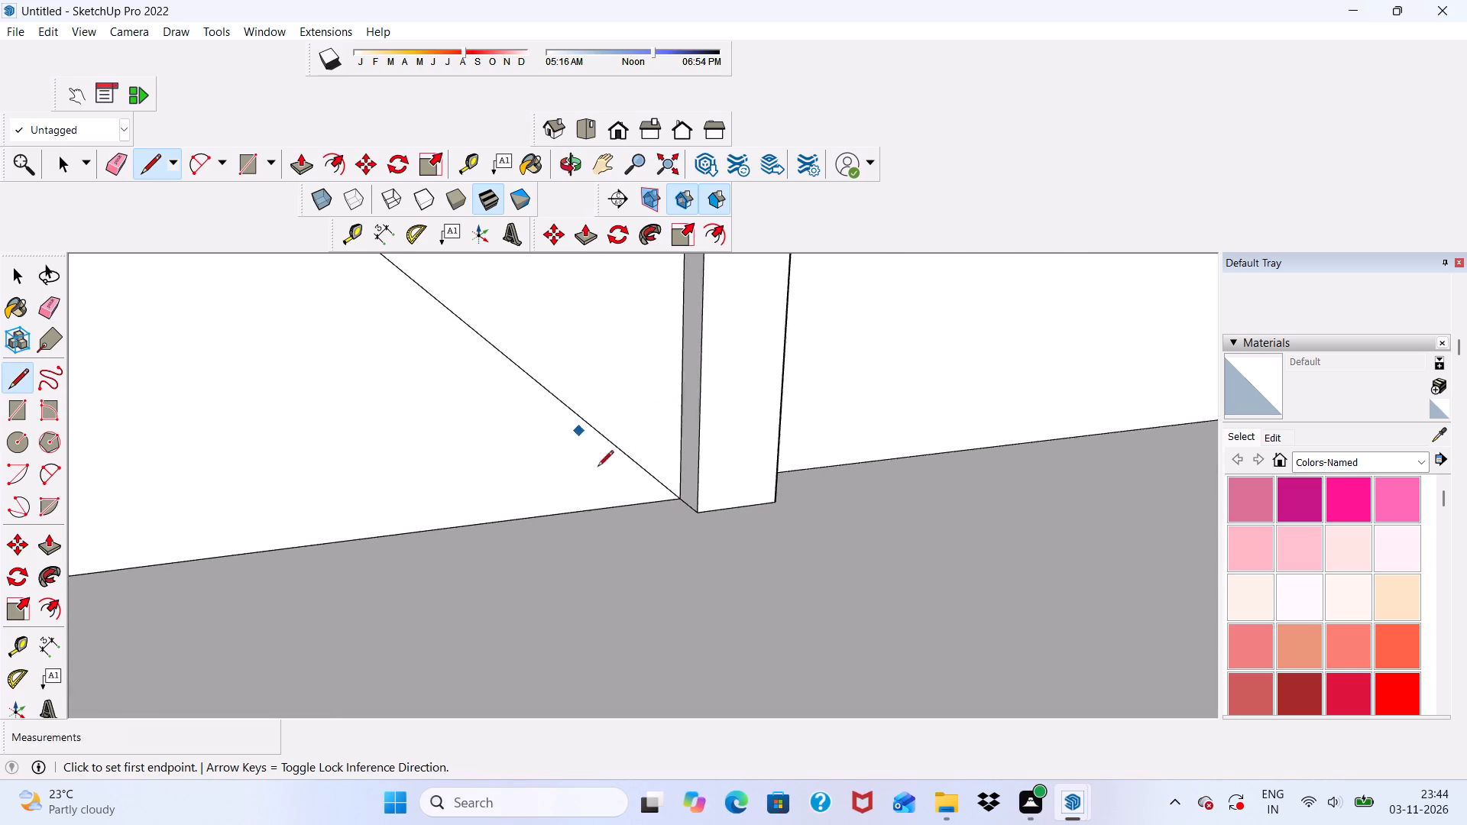
{"action": "scroll", "coordinate": [597, 467], "scroll_direction": "down", "scroll_amount": 14}
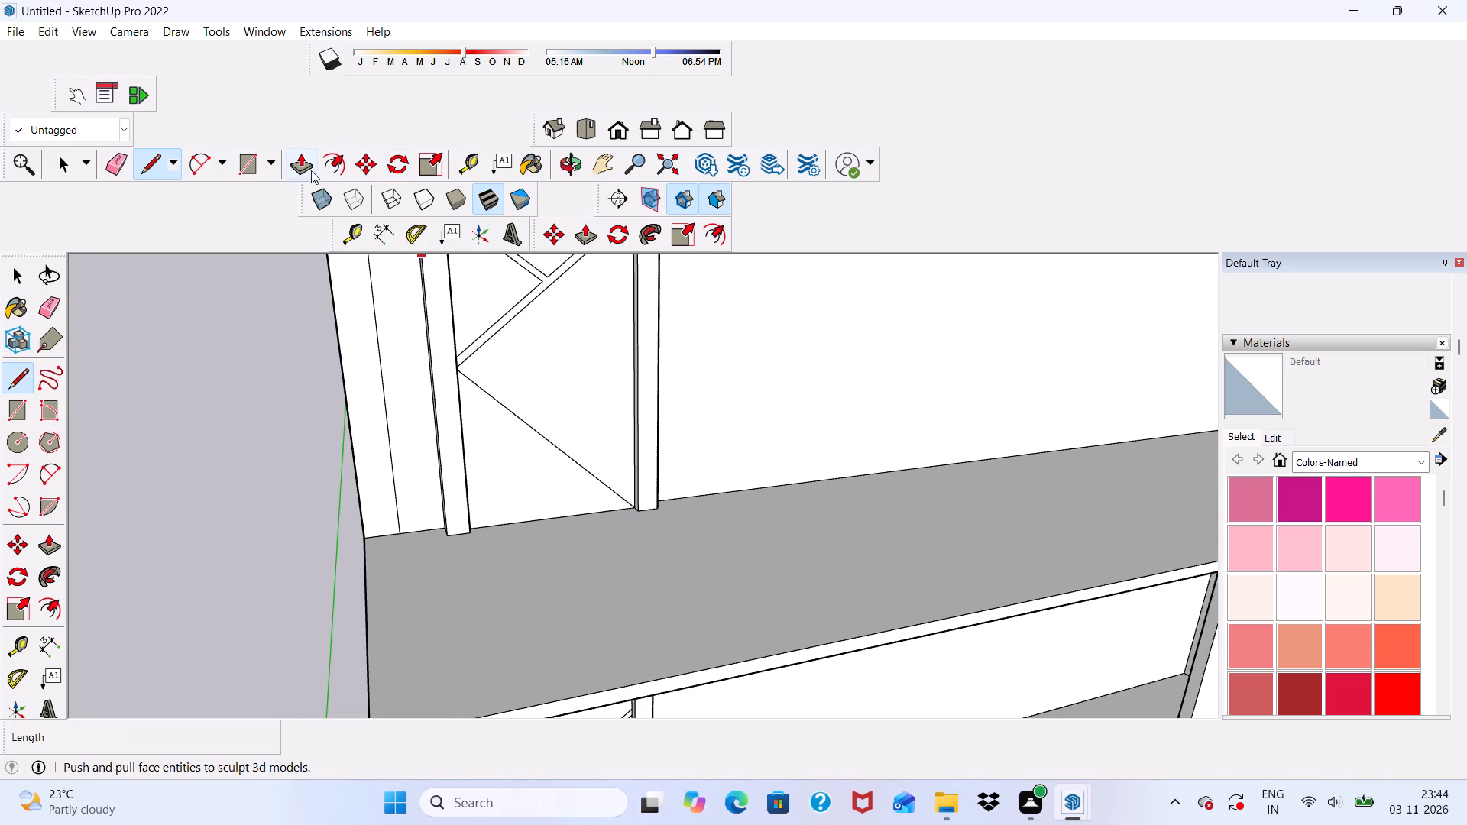
{"action": "left_click", "coordinate": [363, 158]}
{"action": "scroll", "coordinate": [485, 331], "scroll_direction": "up", "scroll_amount": 5}
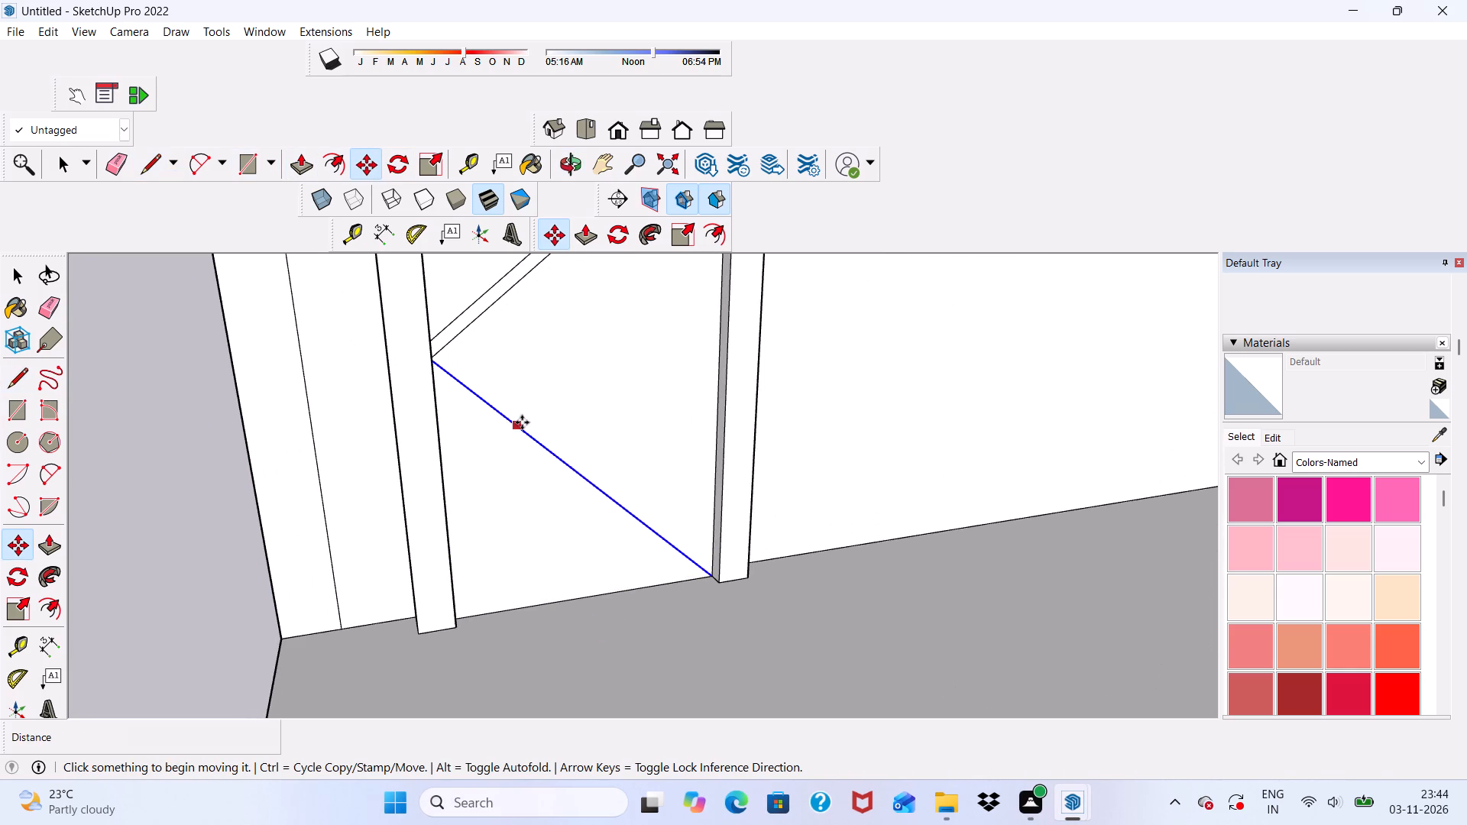
{"action": "left_click", "coordinate": [523, 422]}
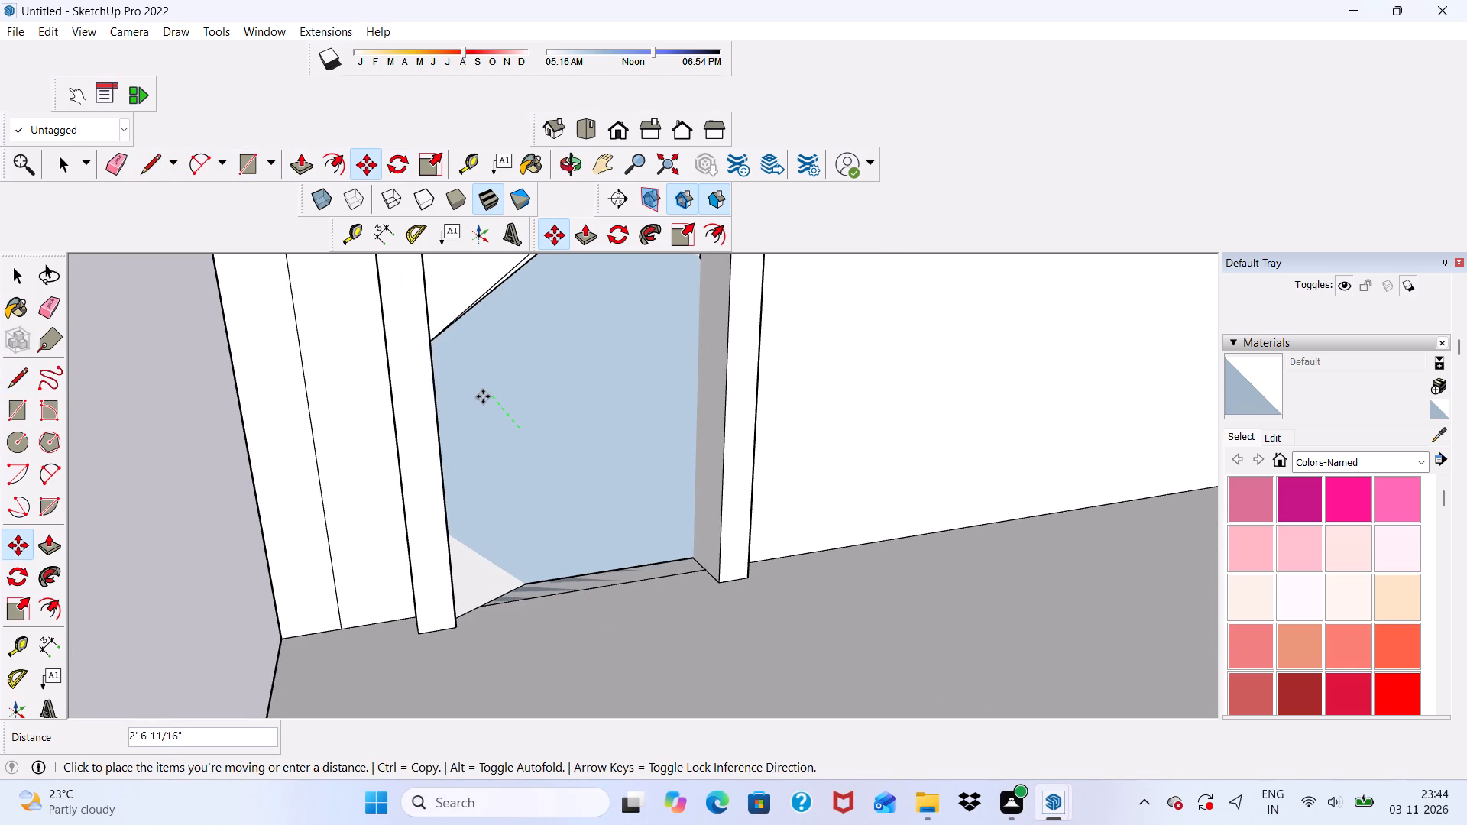
{"action": "scroll", "coordinate": [473, 429], "scroll_direction": "up", "scroll_amount": 2}
{"action": "scroll", "coordinate": [544, 457], "scroll_direction": "up", "scroll_amount": 4}
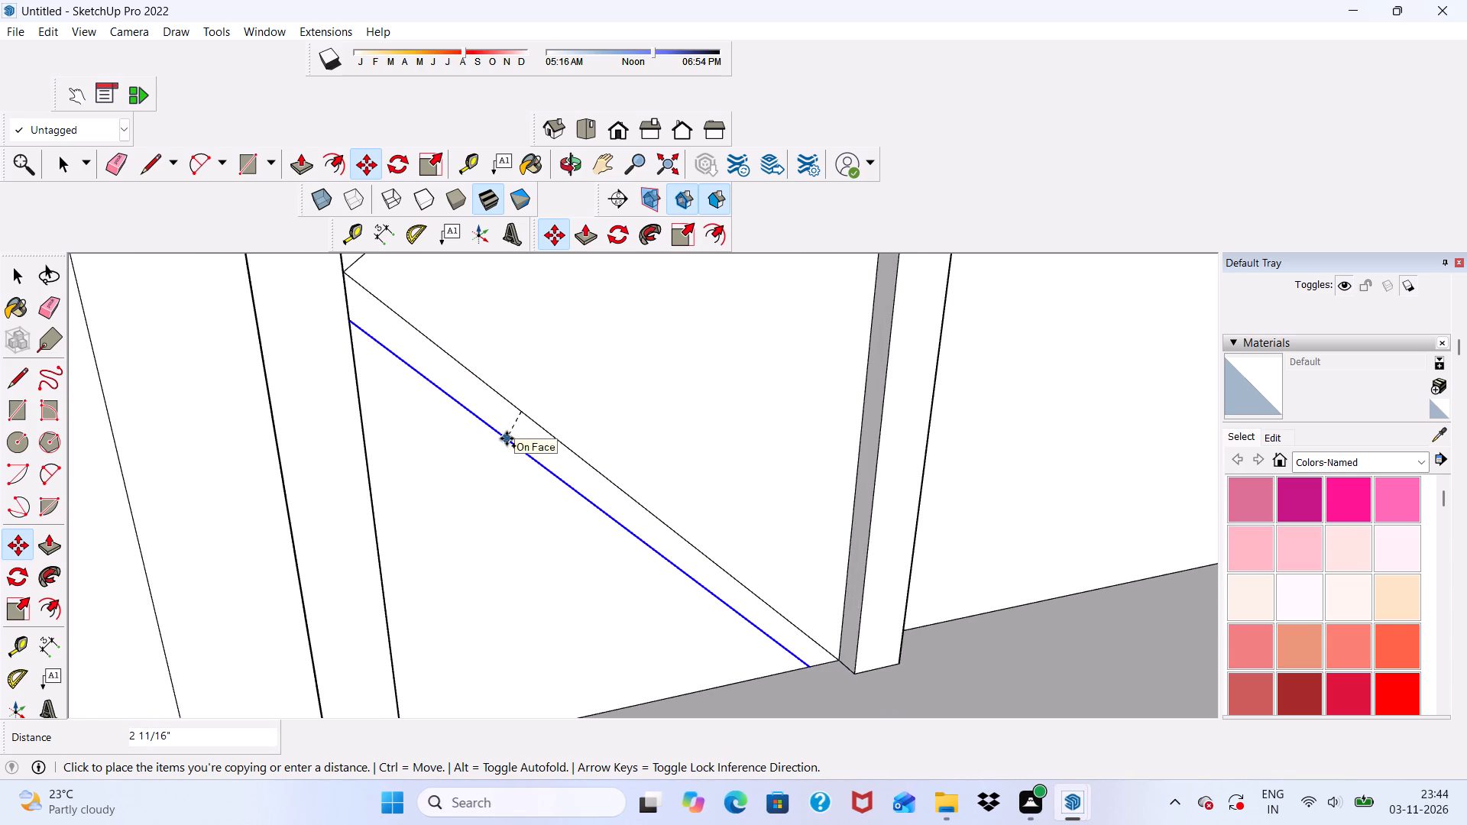
{"action": "scroll", "coordinate": [529, 439], "scroll_direction": "up", "scroll_amount": 3}
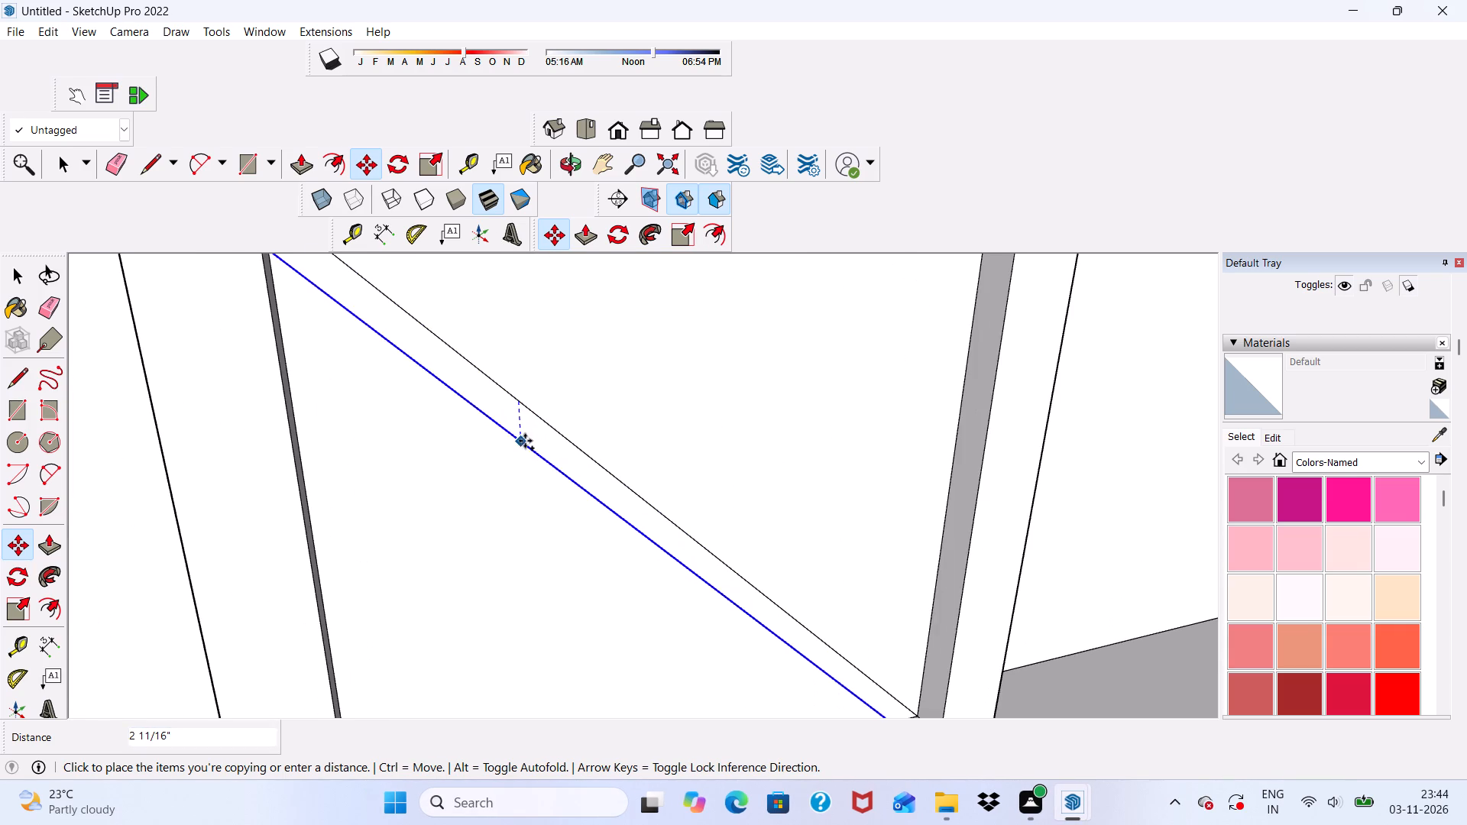
{"action": "scroll", "coordinate": [533, 438], "scroll_direction": "up", "scroll_amount": 1}
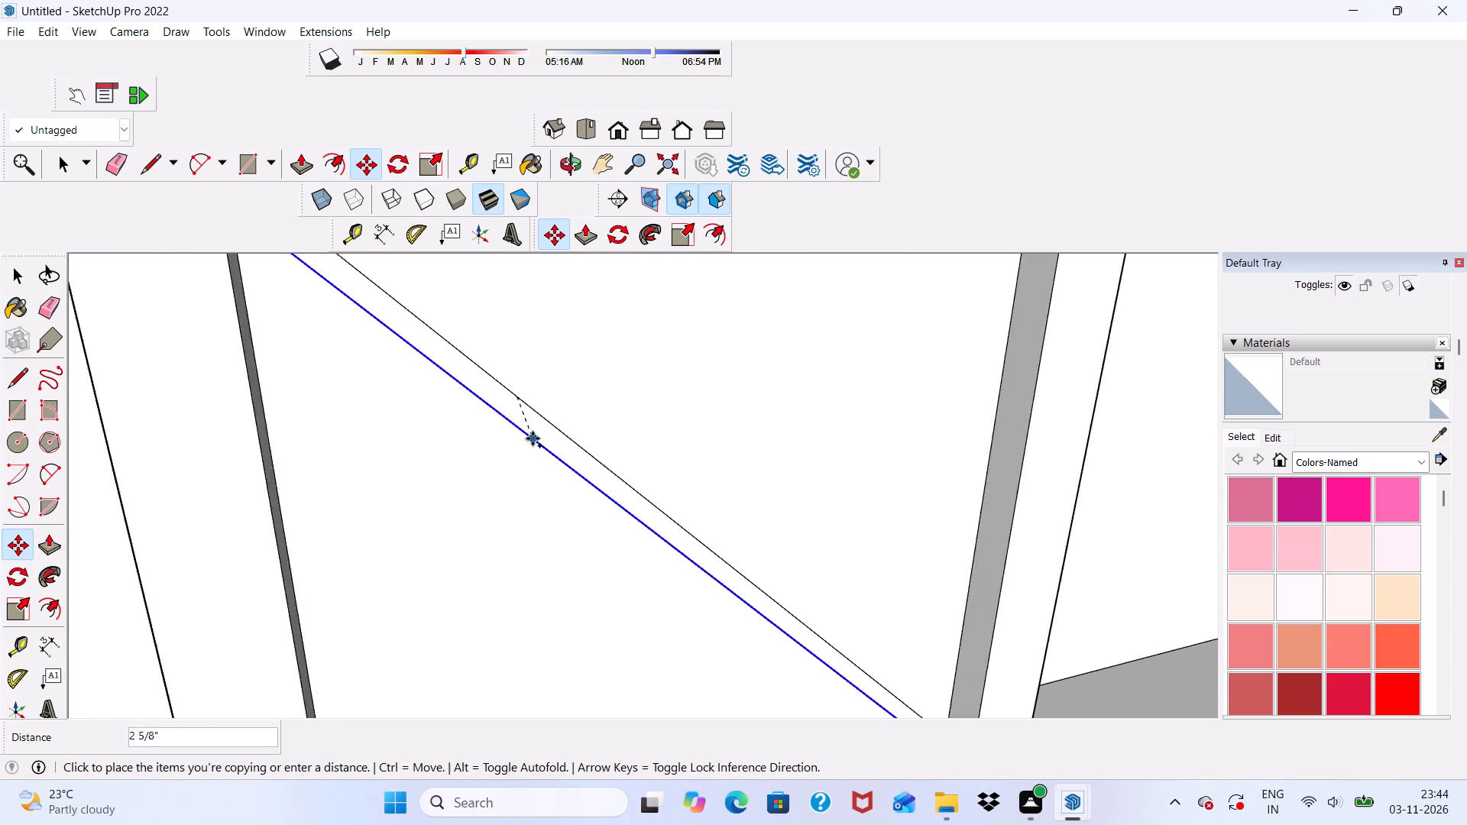
{"action": "scroll", "coordinate": [533, 438], "scroll_direction": "up", "scroll_amount": 2}
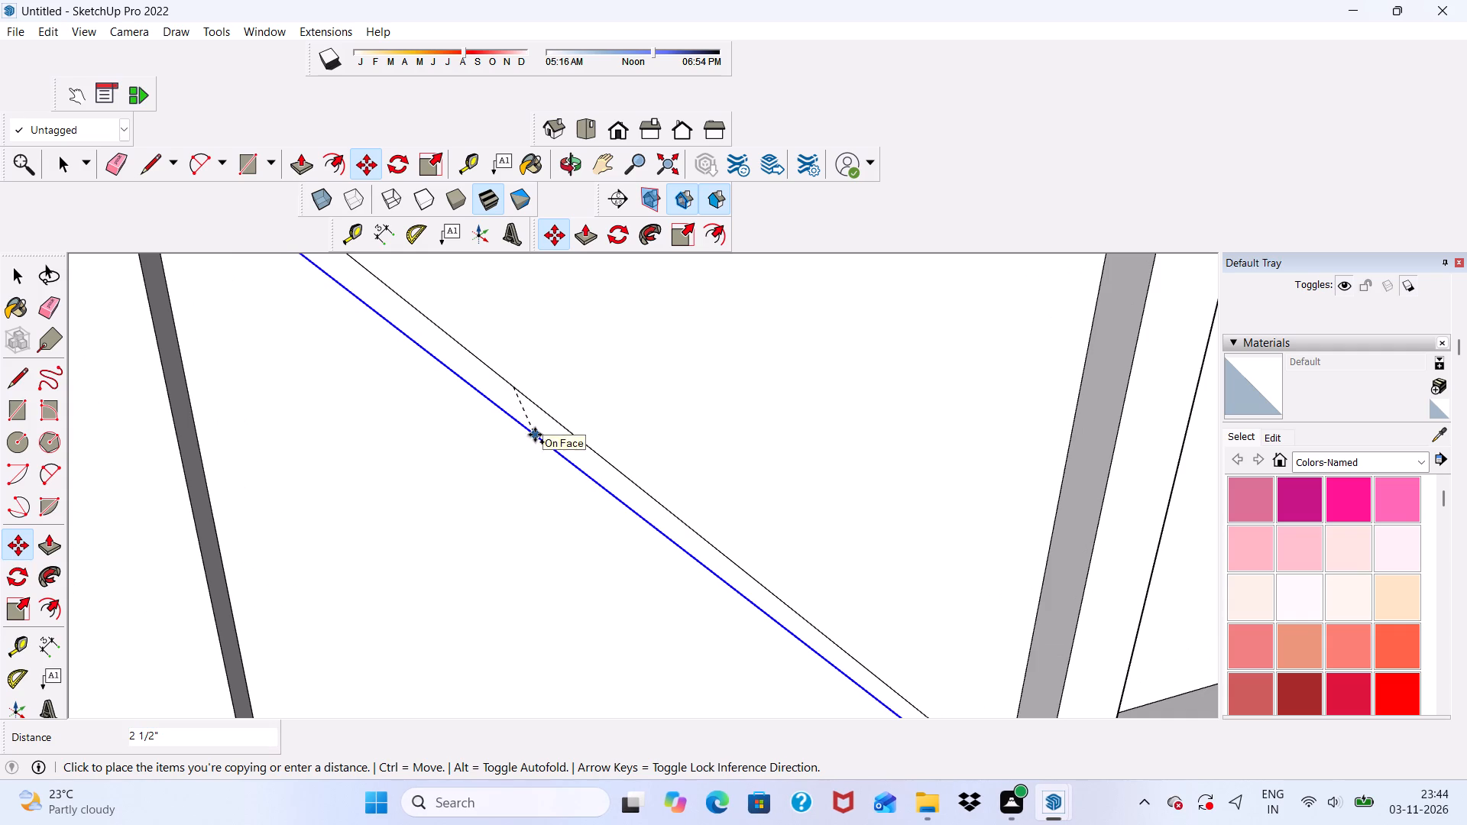
{"action": "left_click", "coordinate": [535, 435]}
Extend the copied diagonal line's upper end with a short line to the inner edge of the left door jamb.
{"action": "scroll", "coordinate": [591, 416], "scroll_direction": "down", "scroll_amount": 9}
{"action": "middle_click_drag", "start_coordinate": [585, 493], "coordinate": [384, 461]}
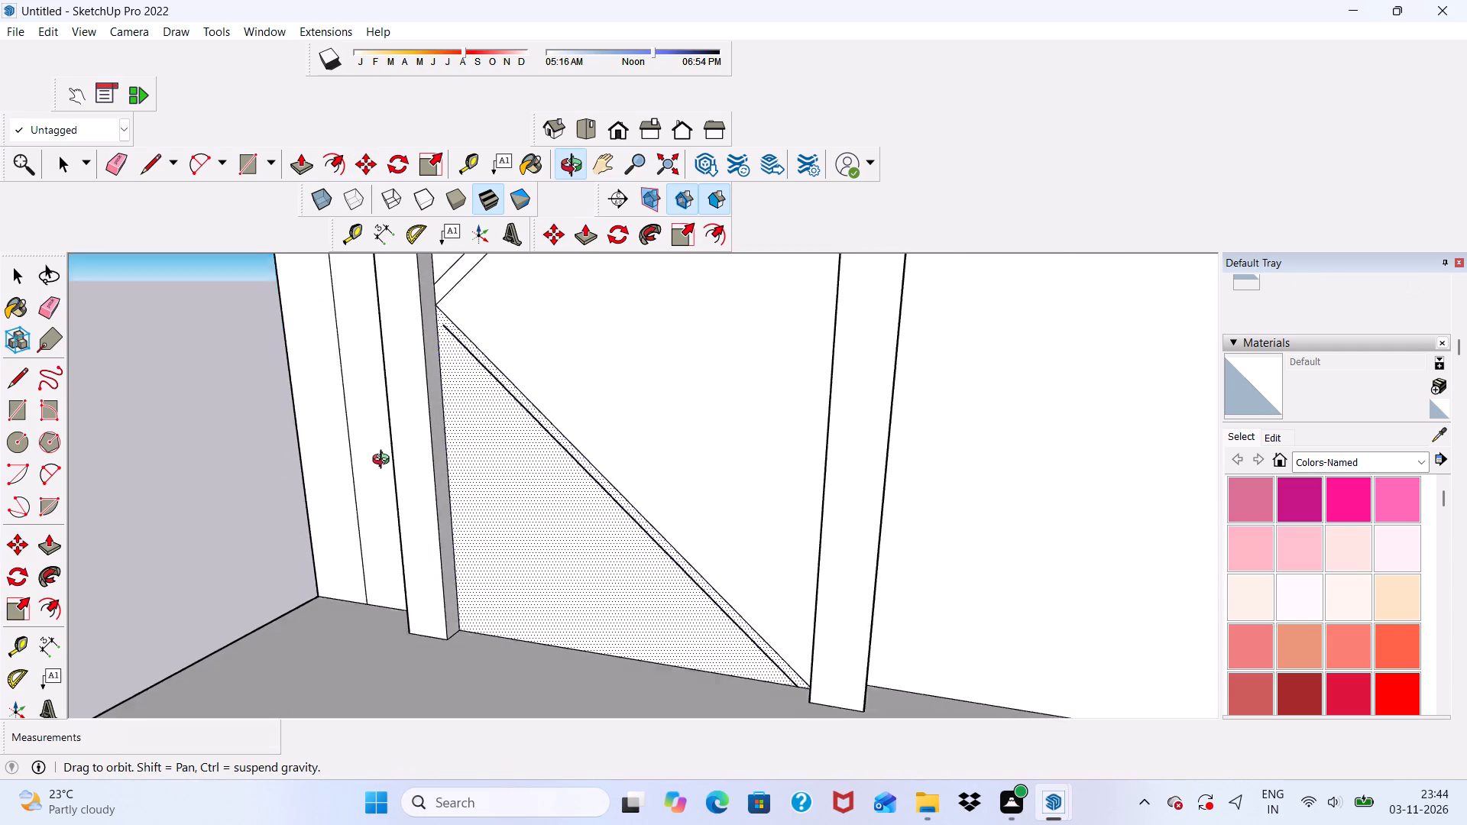
{"action": "middle_click_drag", "start_coordinate": [384, 461], "coordinate": [389, 448]}
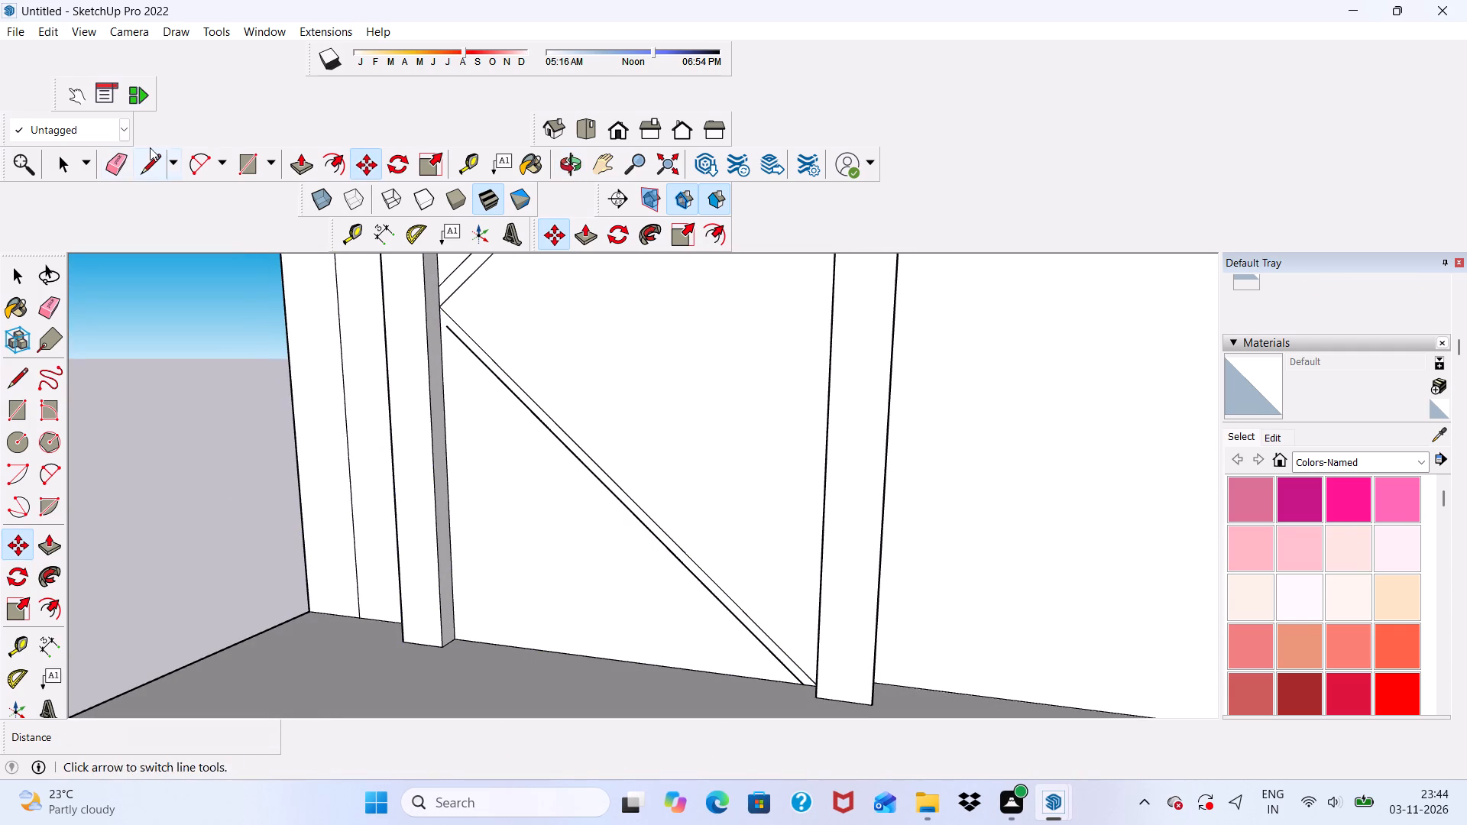
{"action": "left_click", "coordinate": [159, 160]}
{"action": "scroll", "coordinate": [506, 360], "scroll_direction": "up", "scroll_amount": 5}
{"action": "scroll", "coordinate": [462, 309], "scroll_direction": "down", "scroll_amount": 1}
{"action": "scroll", "coordinate": [426, 301], "scroll_direction": "up", "scroll_amount": 7}
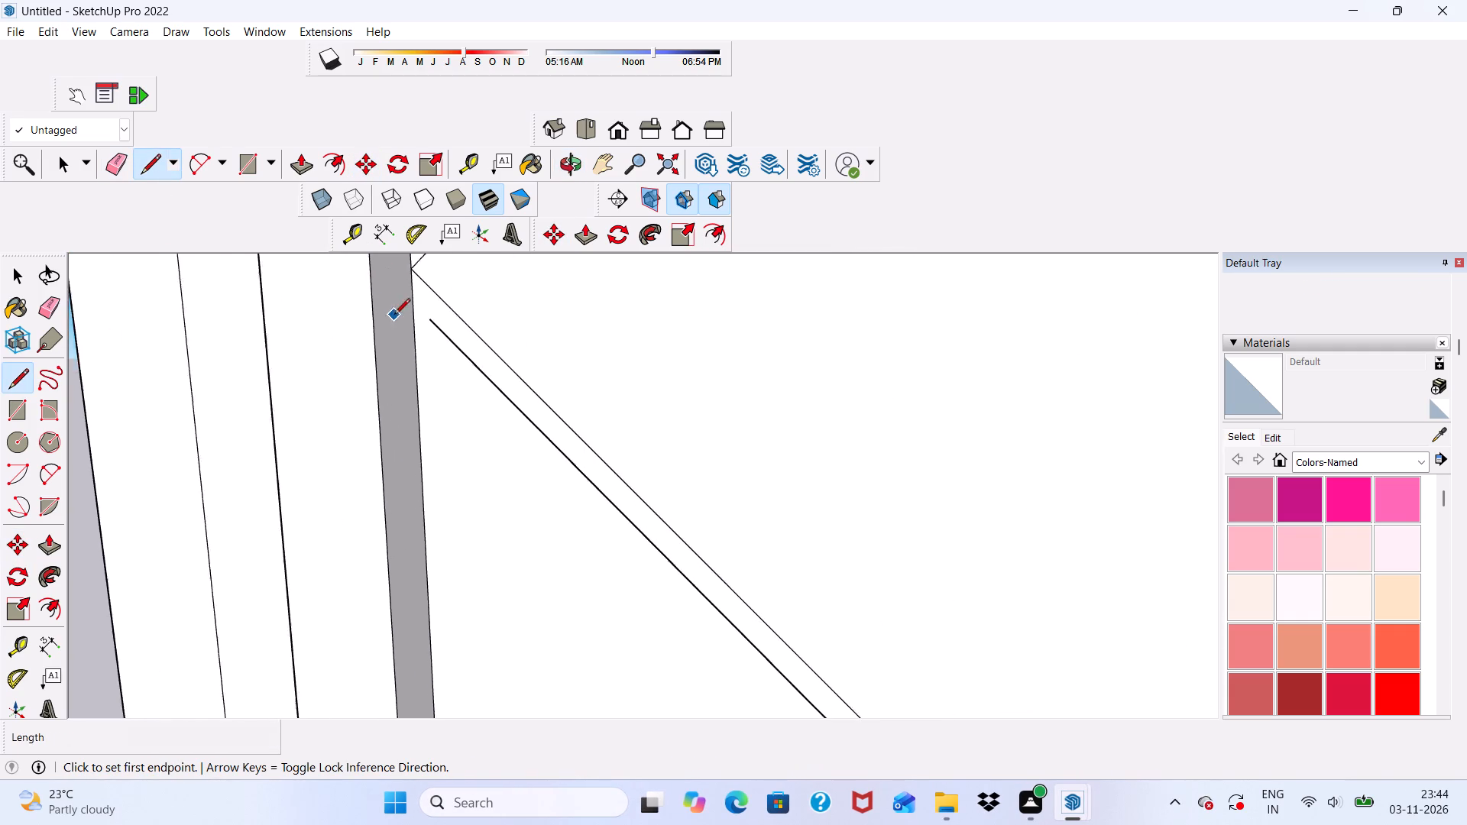
{"action": "scroll", "coordinate": [394, 315], "scroll_direction": "up", "scroll_amount": 4}
{"action": "left_click", "coordinate": [443, 320]}
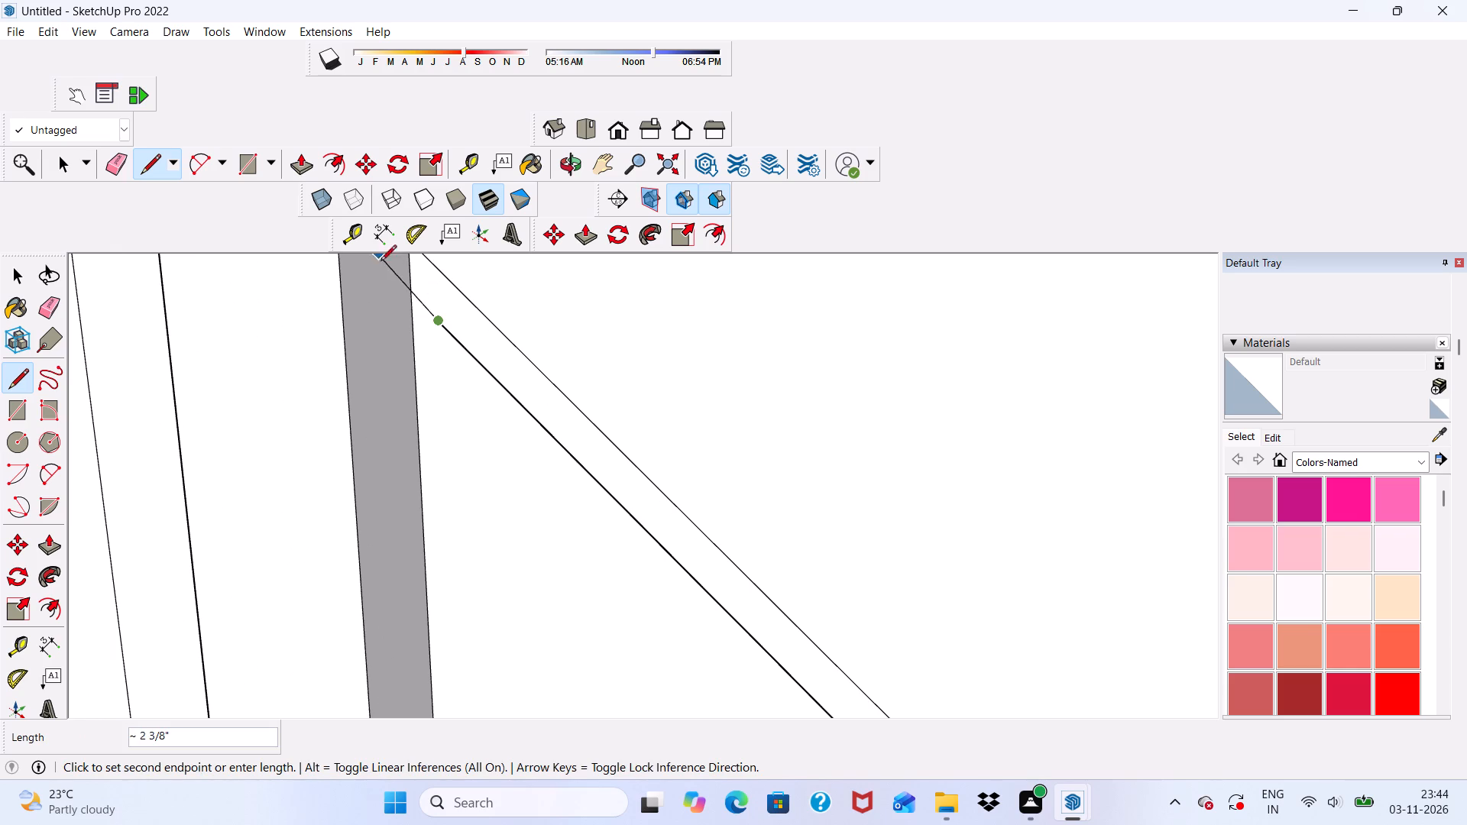
{"action": "left_click", "coordinate": [407, 299]}
Draw a diagonal line about 3' 3 11/16" long from the lower strip's upper line up to the right door jamb.
{"action": "scroll", "coordinate": [407, 303], "scroll_direction": "down", "scroll_amount": 15}
{"action": "scroll", "coordinate": [438, 410], "scroll_direction": "down", "scroll_amount": 5}
{"action": "middle_click_drag", "start_coordinate": [482, 493], "coordinate": [673, 565]}
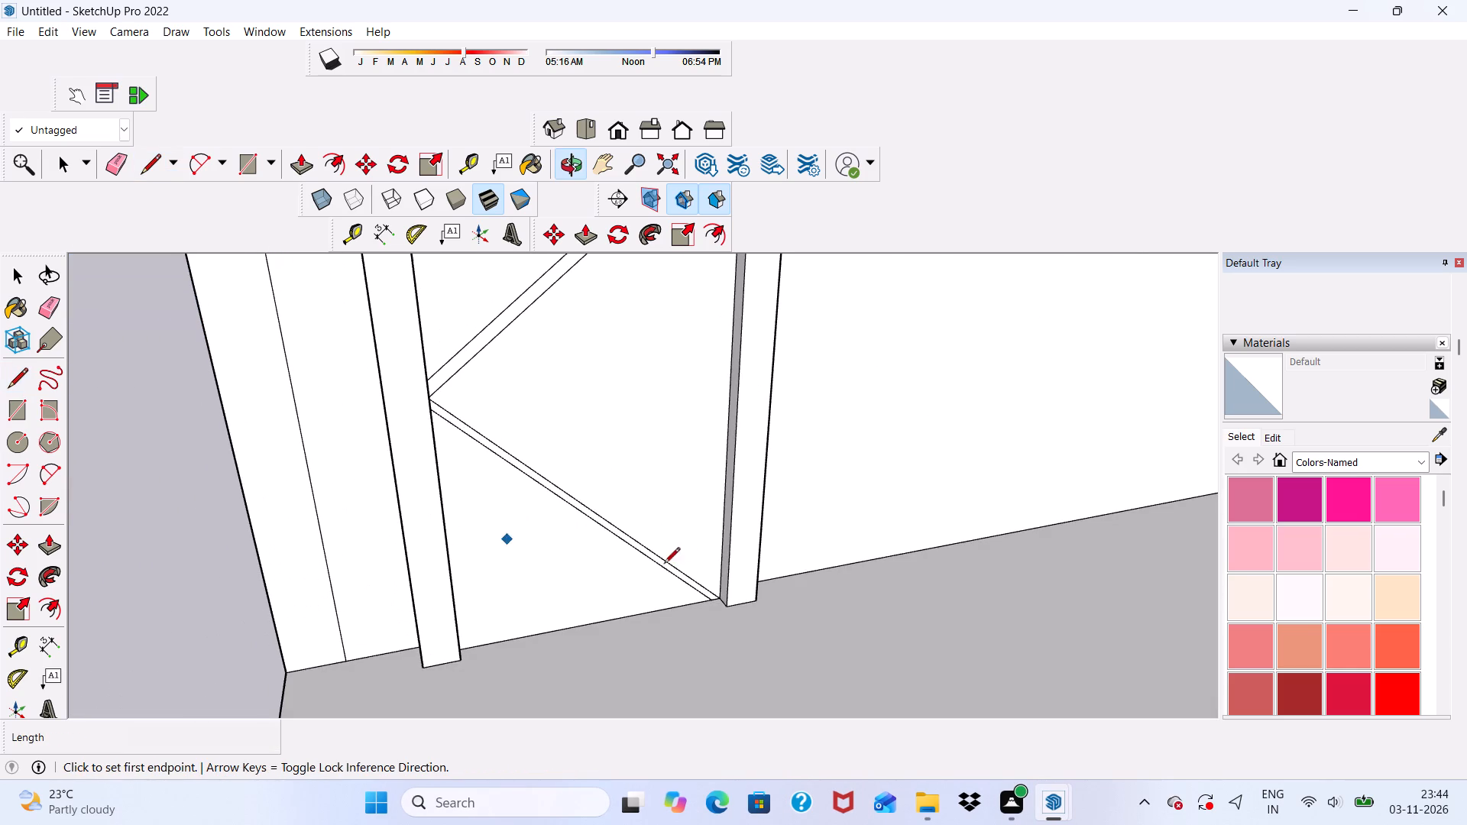
{"action": "left_click", "coordinate": [164, 154]}
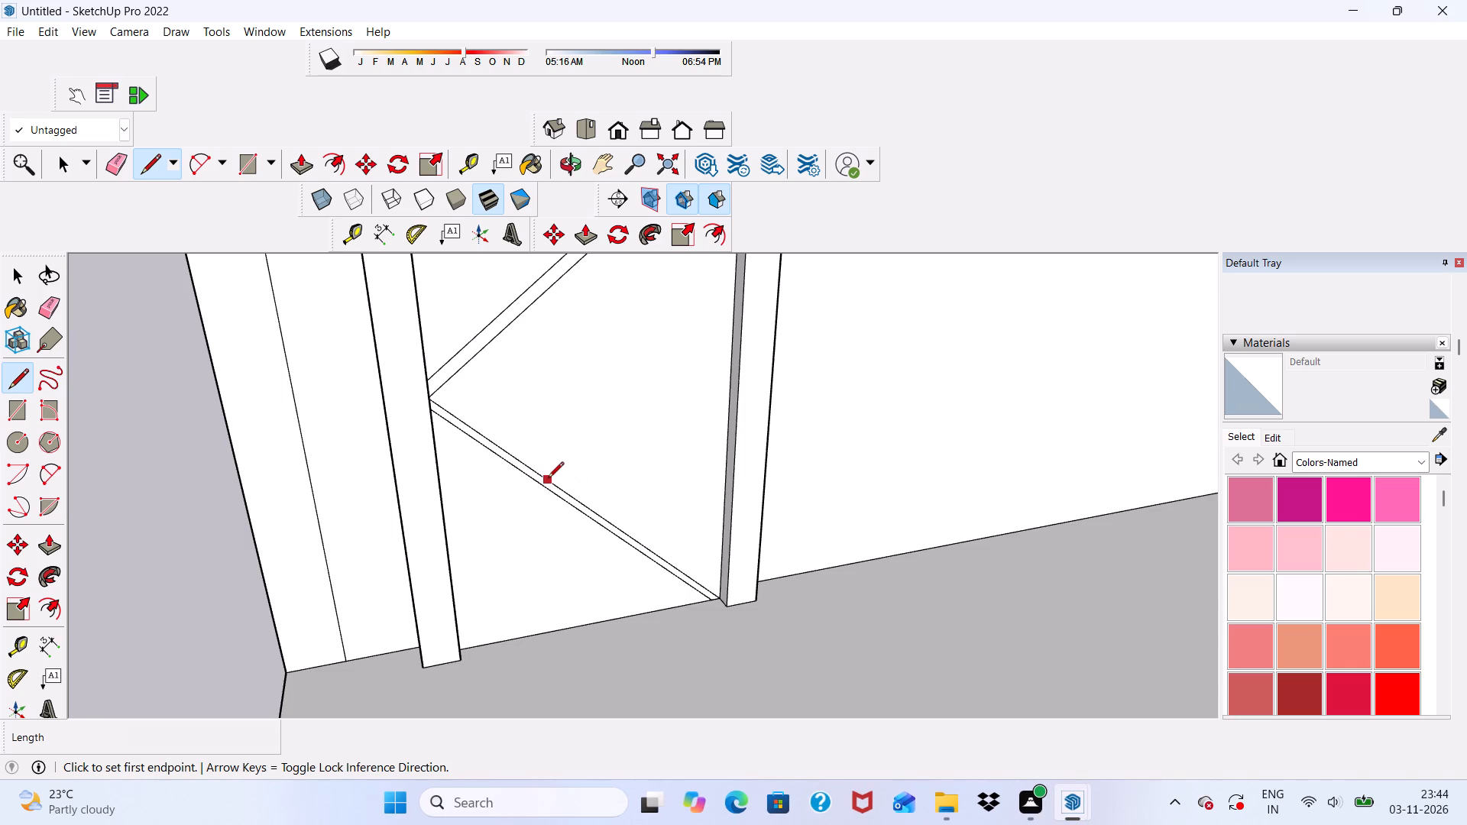
{"action": "left_click", "coordinate": [548, 479]}
{"action": "scroll", "coordinate": [721, 322], "scroll_direction": "up", "scroll_amount": 12}
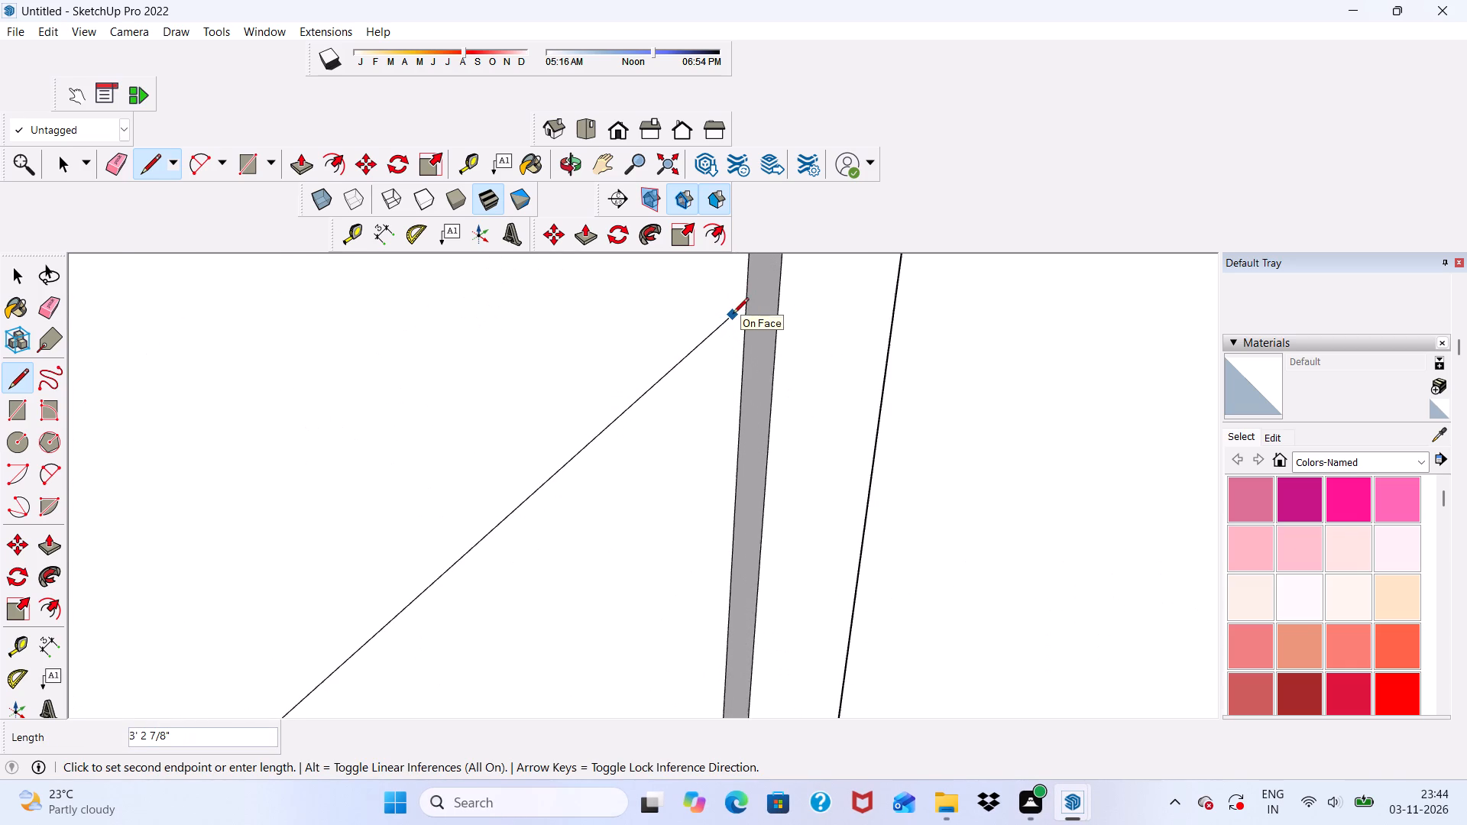
{"action": "scroll", "coordinate": [745, 307], "scroll_direction": "up", "scroll_amount": 4}
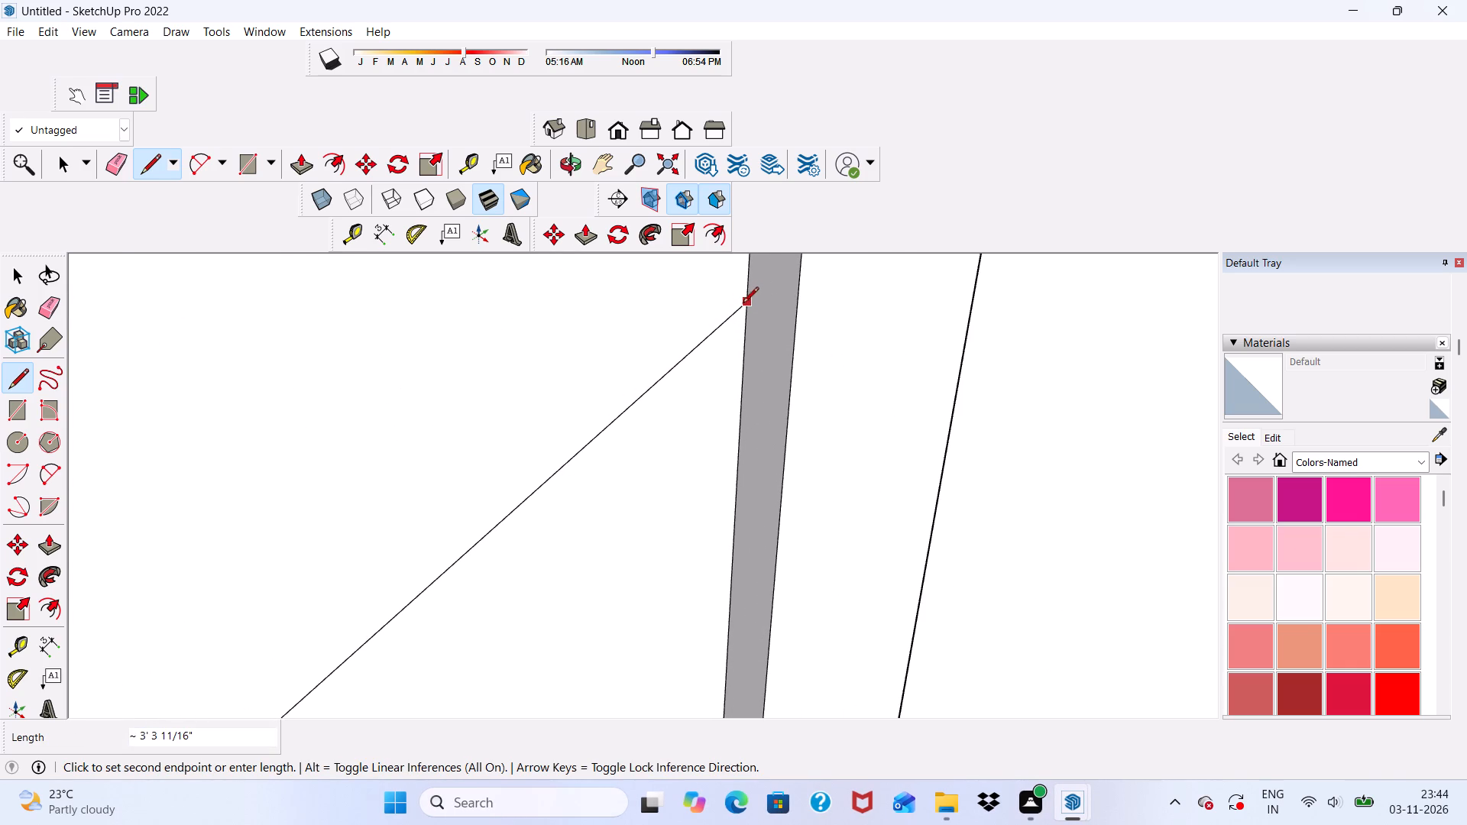
{"action": "left_click", "coordinate": [750, 305]}
Copy the rising diagonal line to just below itself to form another narrow strip in the door's lower half.
{"action": "scroll", "coordinate": [665, 322], "scroll_direction": "down", "scroll_amount": 10}
{"action": "middle_click_drag", "start_coordinate": [605, 425], "coordinate": [397, 442]}
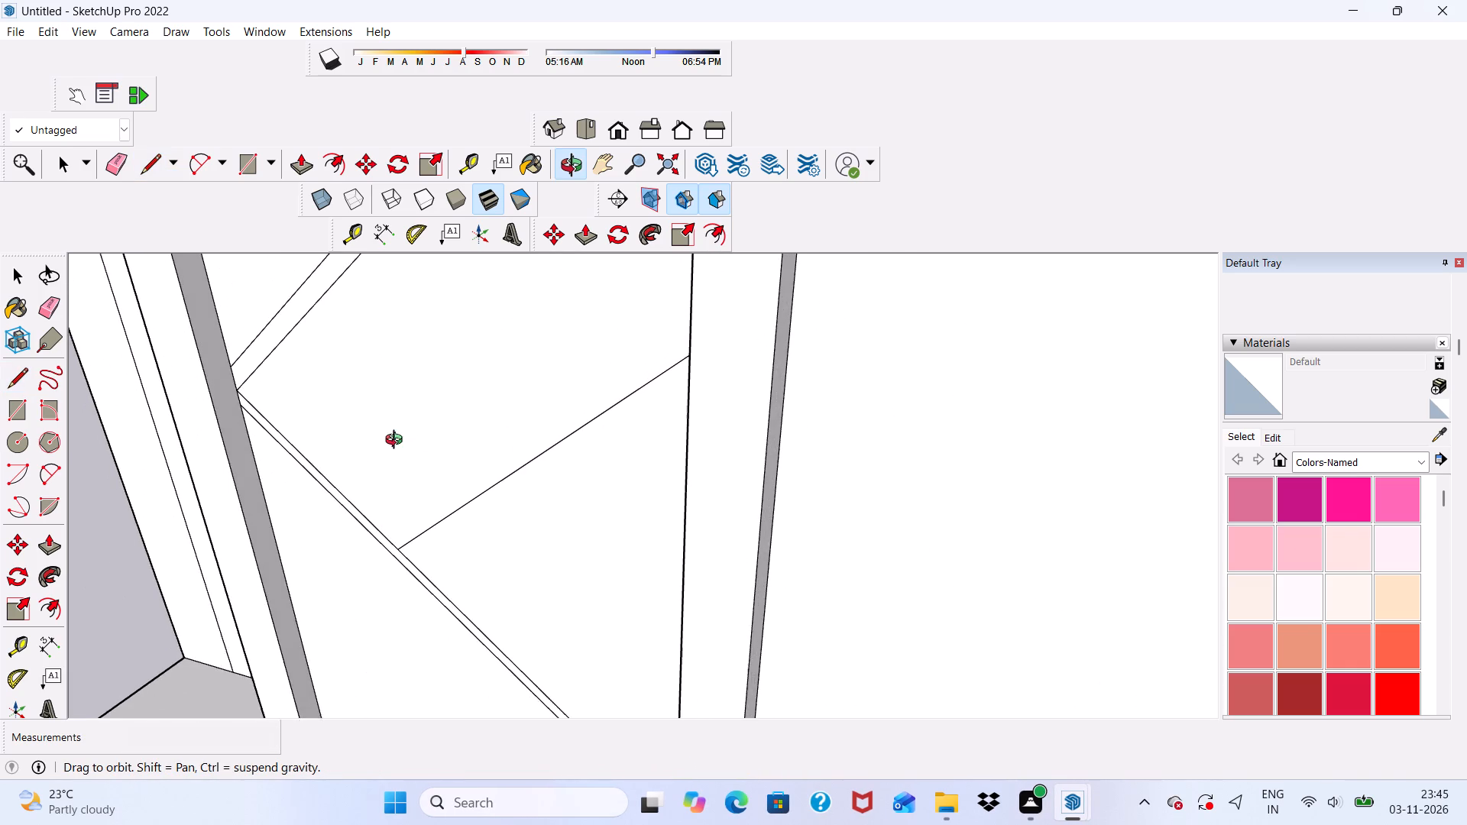
{"action": "middle_click_drag", "start_coordinate": [397, 442], "coordinate": [393, 445]}
{"action": "middle_click_drag", "start_coordinate": [372, 503], "coordinate": [435, 410]}
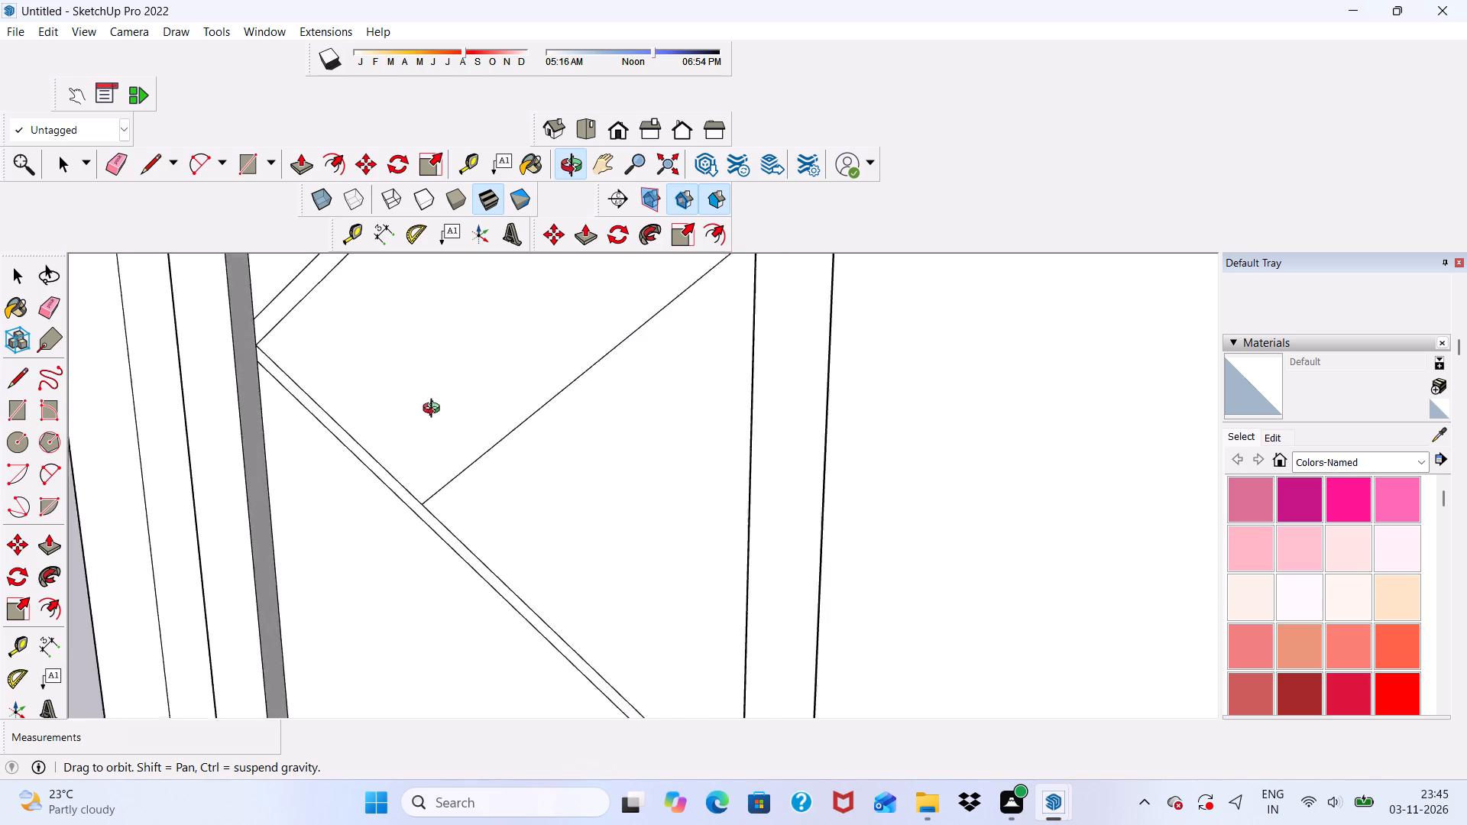
{"action": "middle_click_drag", "start_coordinate": [435, 410], "coordinate": [533, 432]}
{"action": "left_click", "coordinate": [365, 157]}
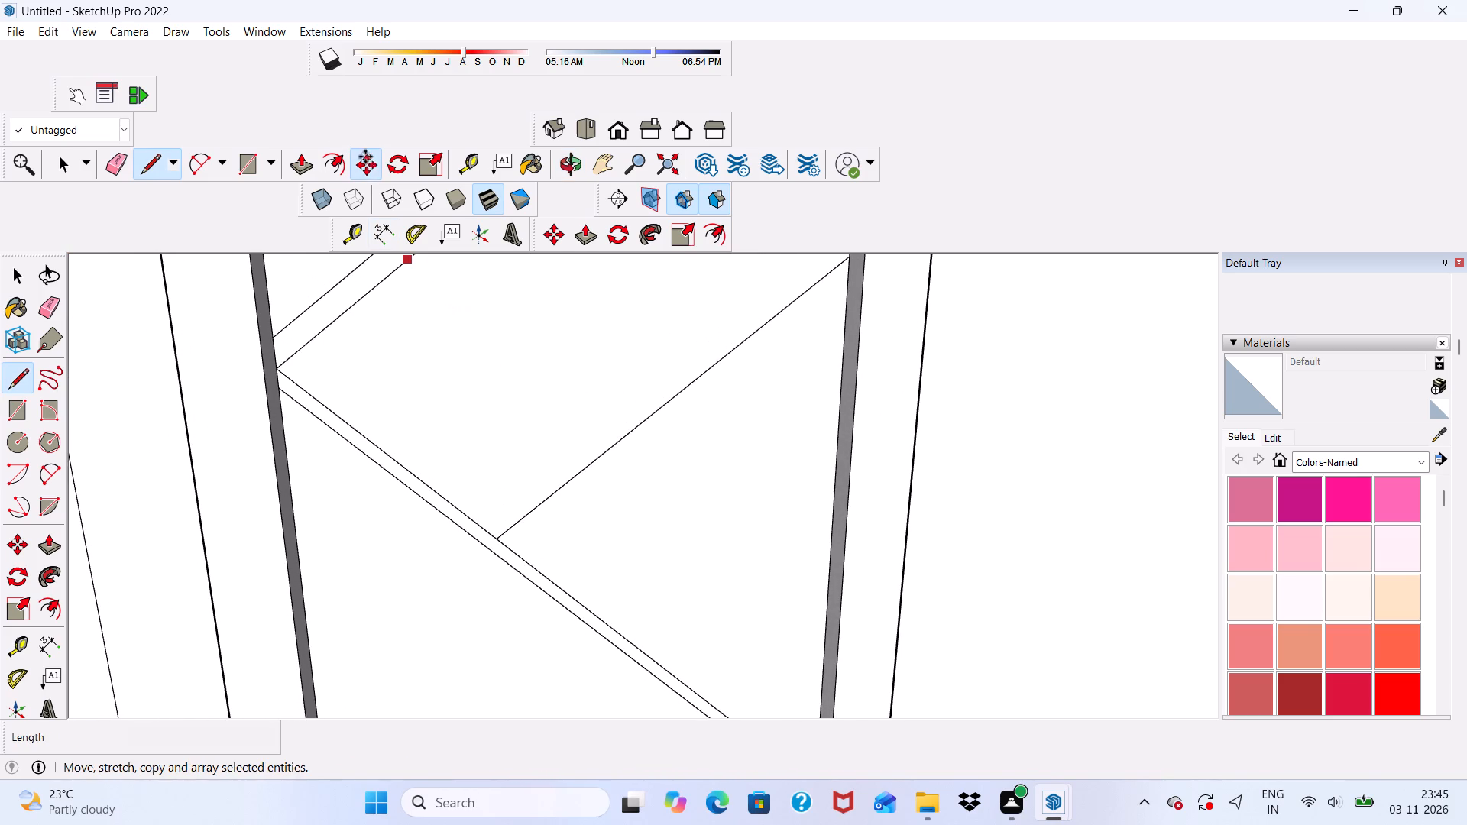
{"action": "left_click", "coordinate": [569, 480]}
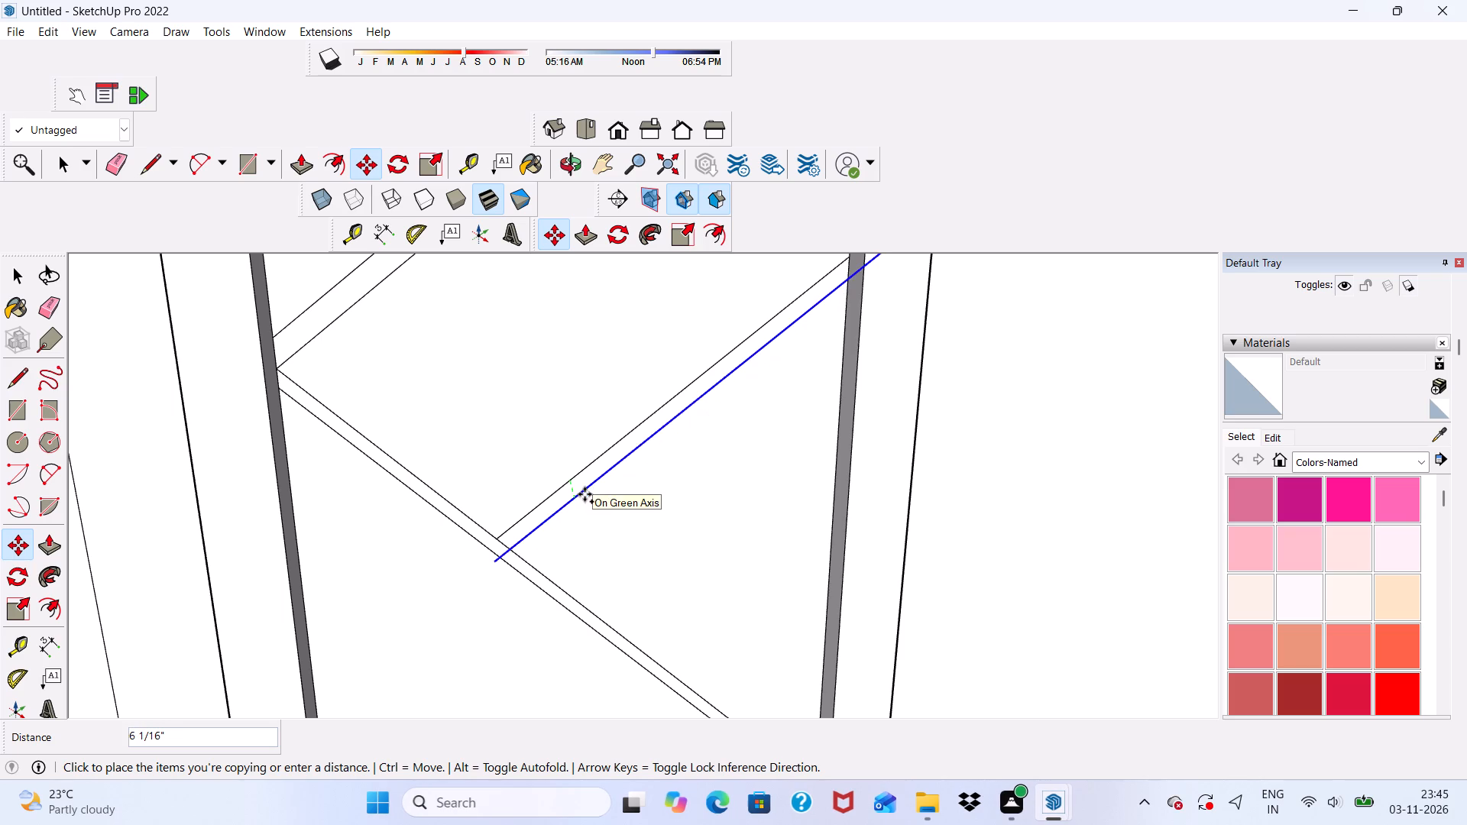
{"action": "left_click", "coordinate": [587, 493]}
Erase the copied line below the rising diagonal in the lower half of the top-storey door.
{"action": "scroll", "coordinate": [495, 447], "scroll_direction": "down", "scroll_amount": 11}
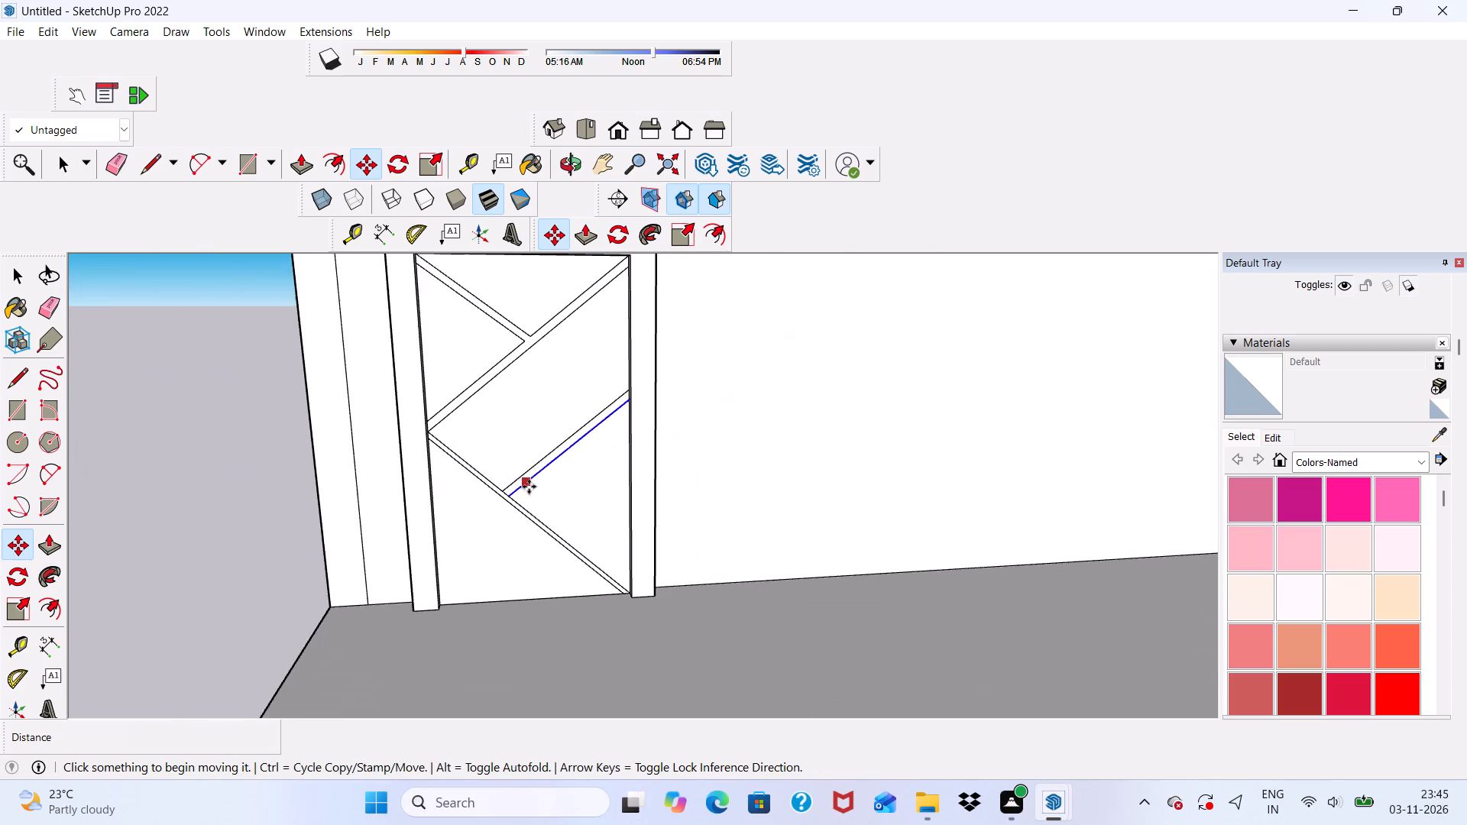
{"action": "middle_click_drag", "start_coordinate": [534, 489], "coordinate": [418, 573]}
{"action": "scroll", "coordinate": [565, 484], "scroll_direction": "up", "scroll_amount": 6}
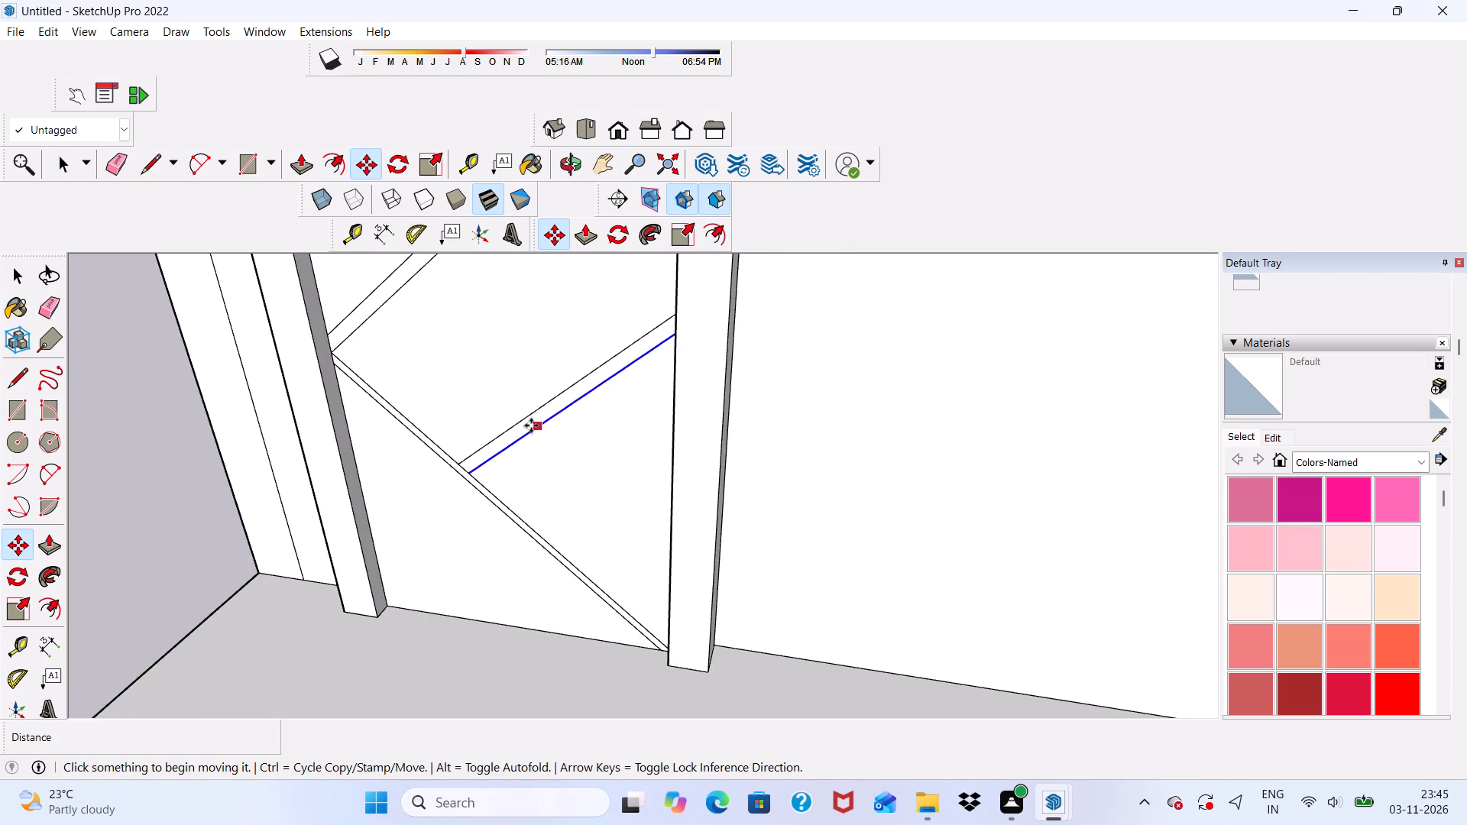
{"action": "scroll", "coordinate": [615, 390], "scroll_direction": "up", "scroll_amount": 6}
{"action": "middle_click_drag", "start_coordinate": [623, 362], "coordinate": [888, 297]}
{"action": "scroll", "coordinate": [889, 295], "scroll_direction": "up", "scroll_amount": 3}
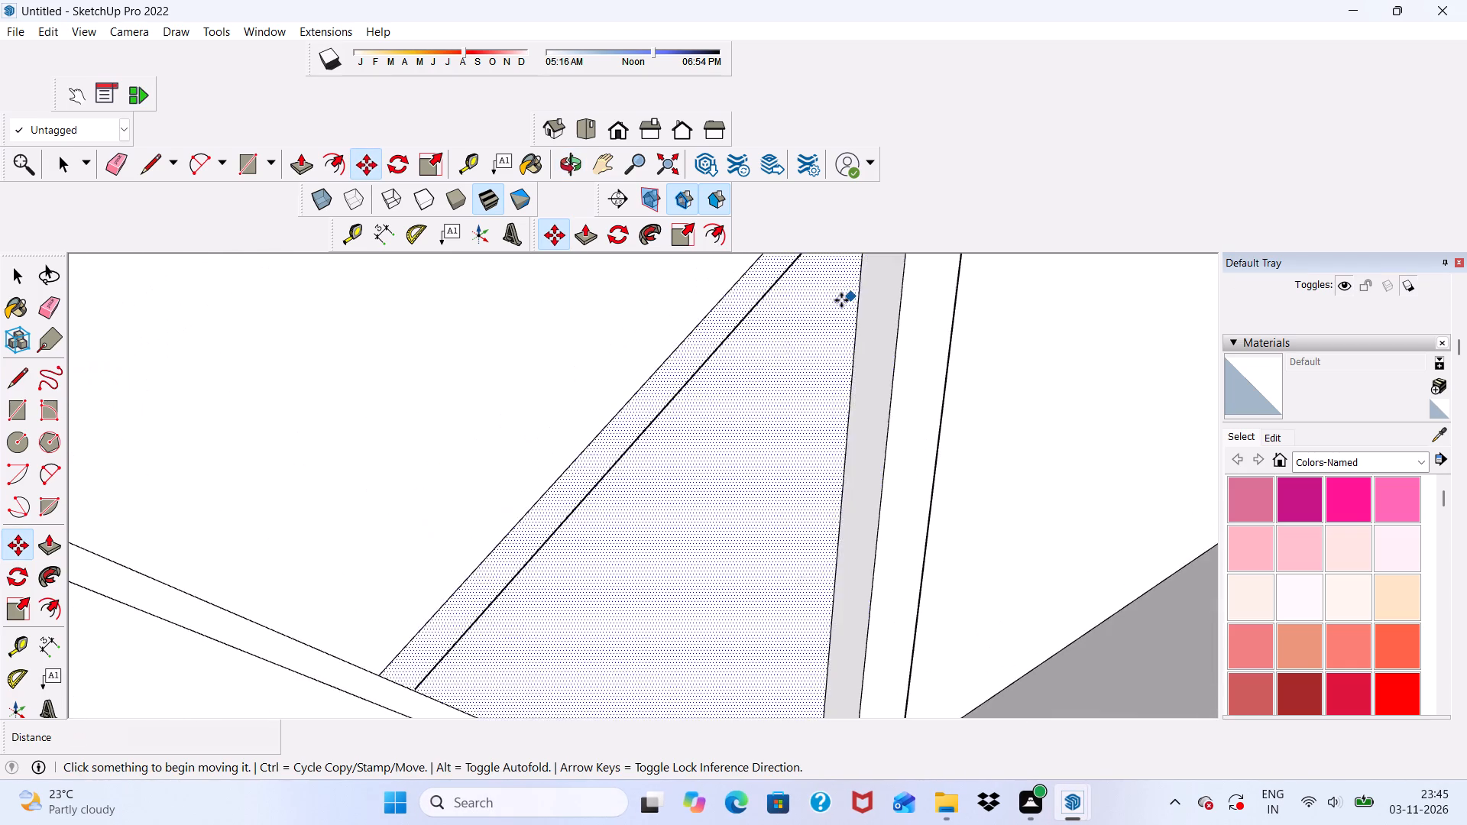
{"action": "scroll", "coordinate": [794, 338], "scroll_direction": "down", "scroll_amount": 5}
{"action": "middle_click_drag", "start_coordinate": [557, 542], "coordinate": [724, 380]}
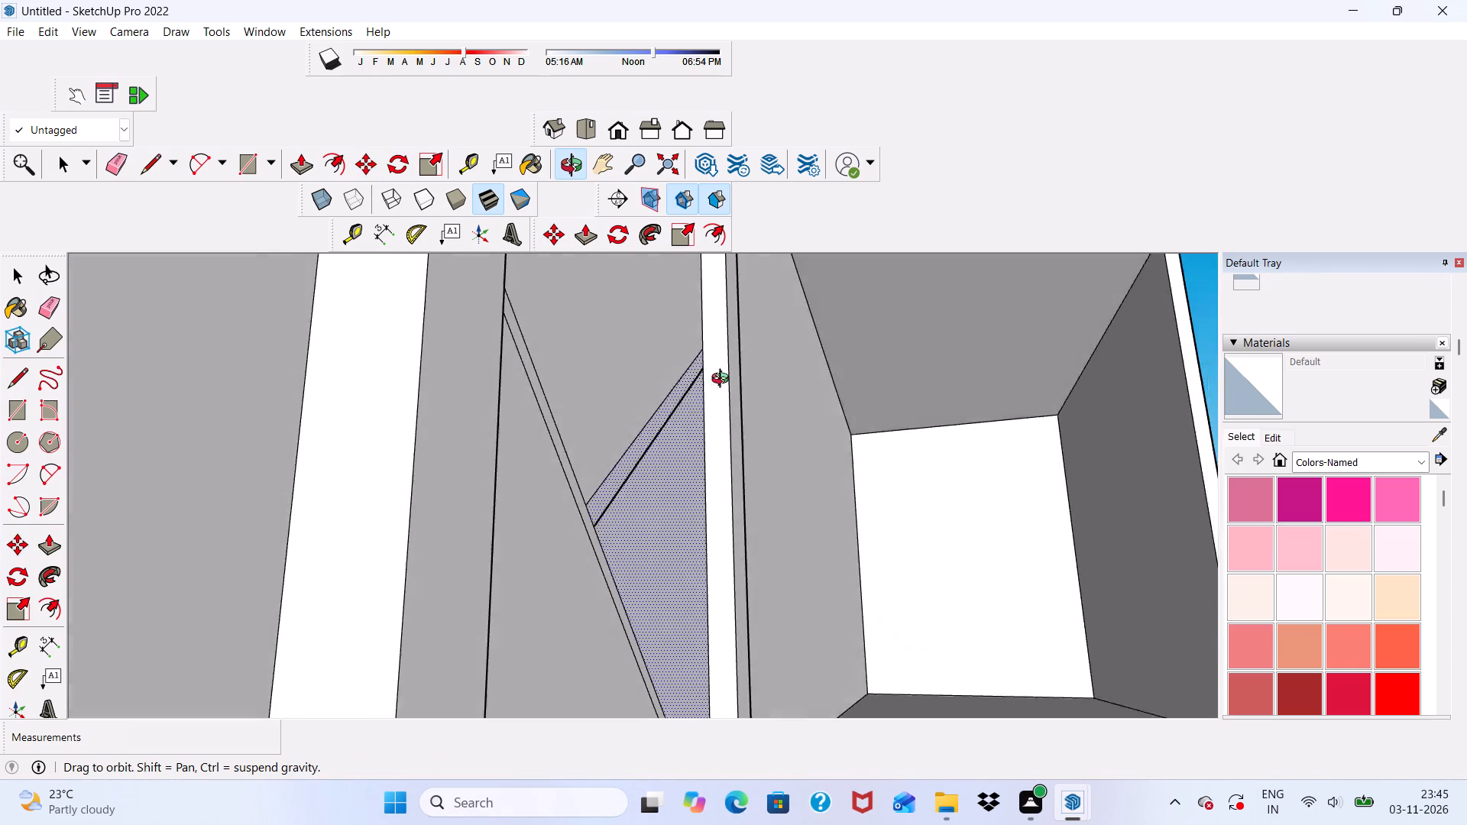
{"action": "middle_click_drag", "start_coordinate": [724, 380], "coordinate": [494, 464]}
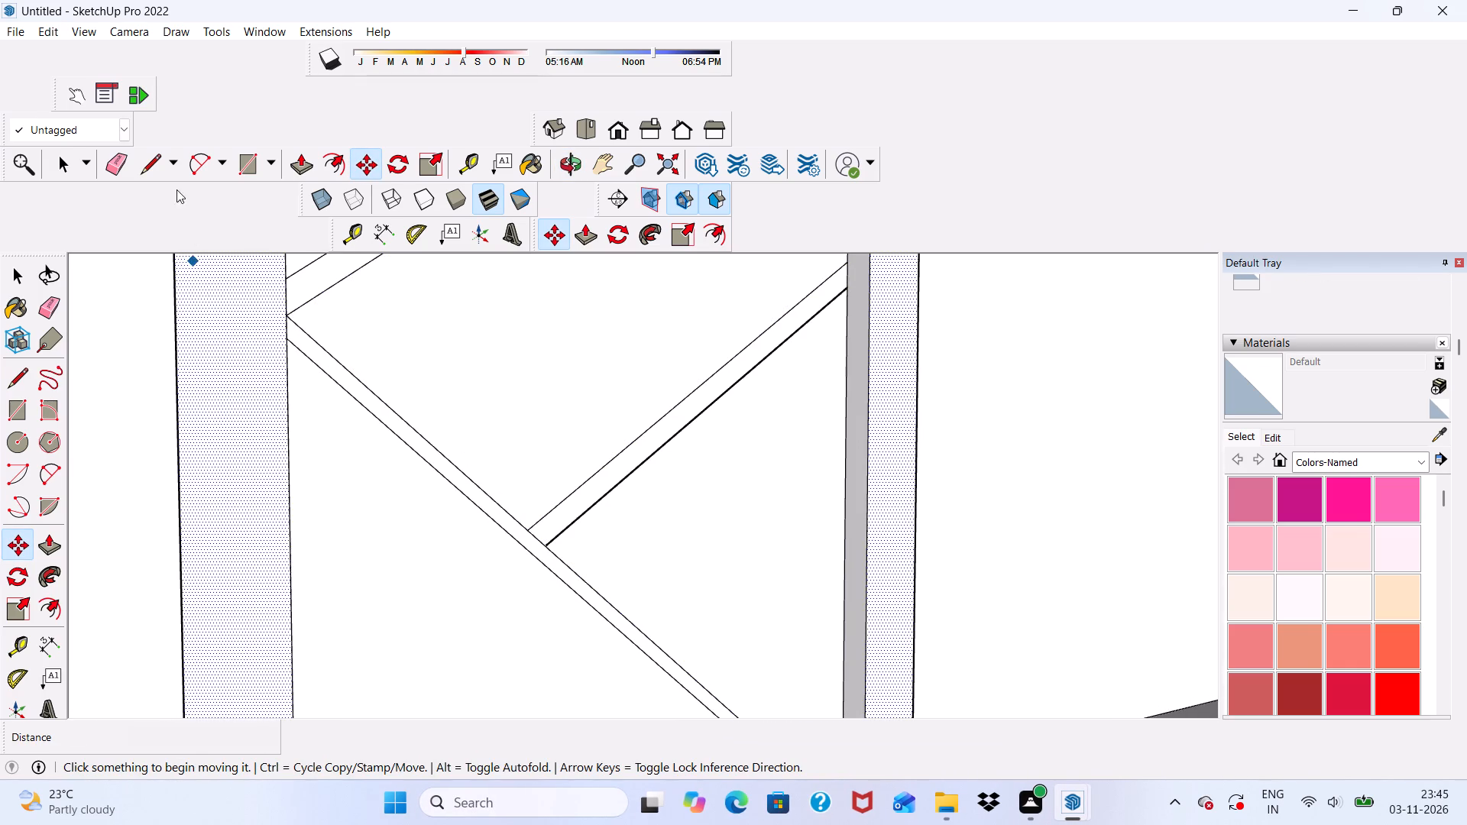
{"action": "left_click", "coordinate": [119, 160]}
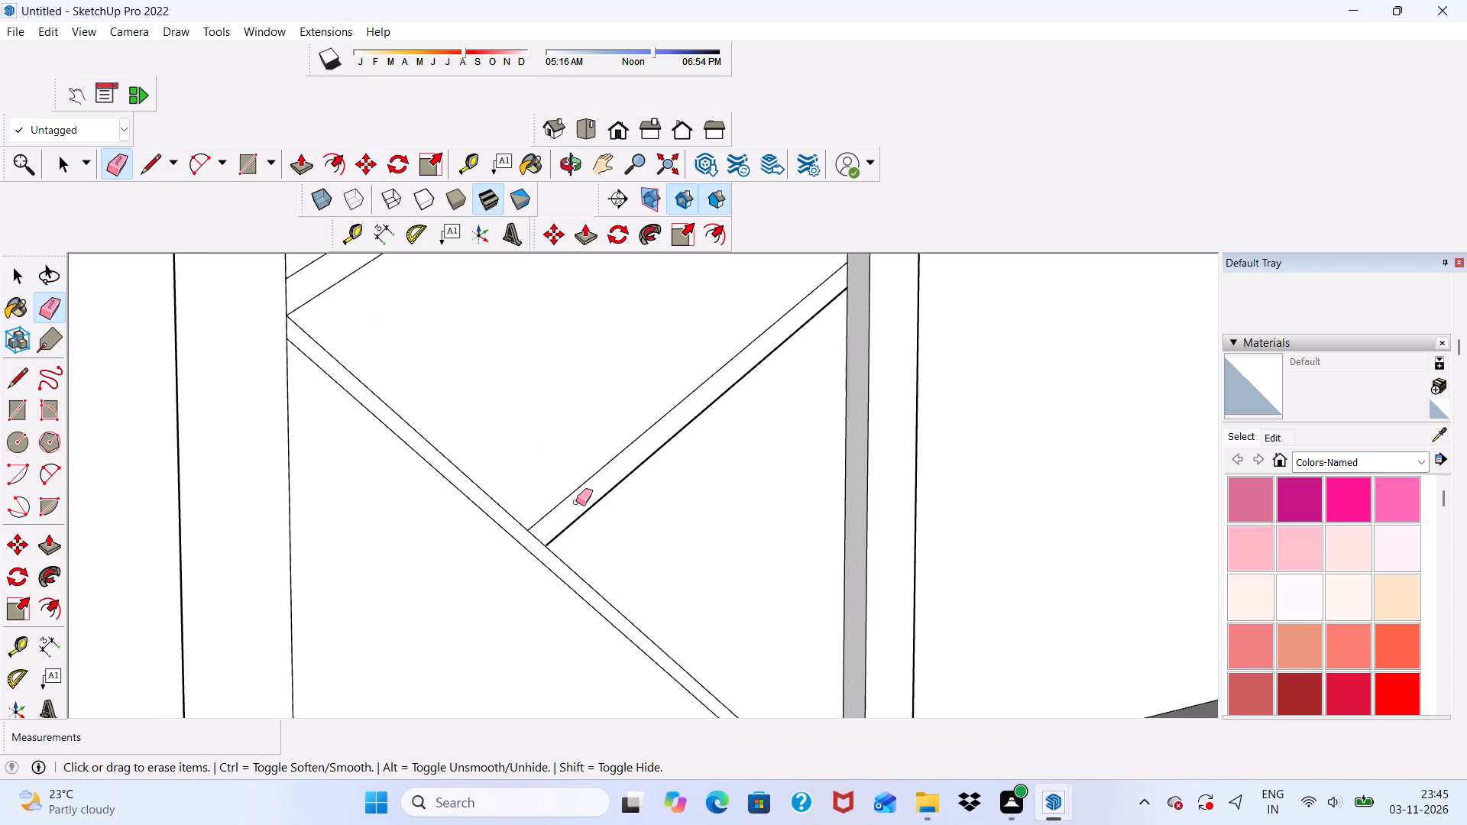
{"action": "left_click", "coordinate": [586, 513]}
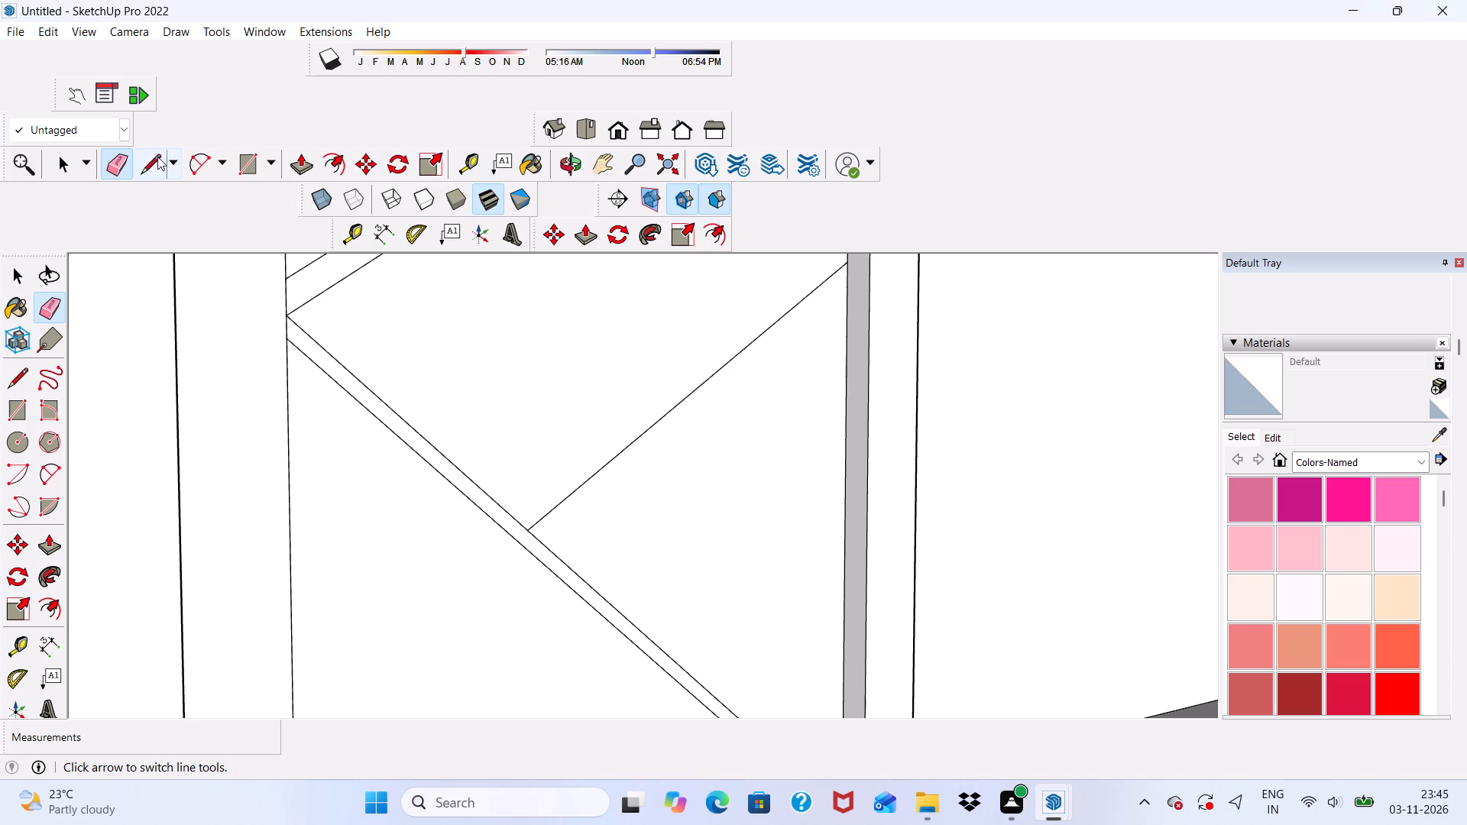
Draw a line about 3' 1 15/16" long from the descending strip to the right door jamb, just below the rising diagonal.
{"action": "left_click", "coordinate": [153, 157]}
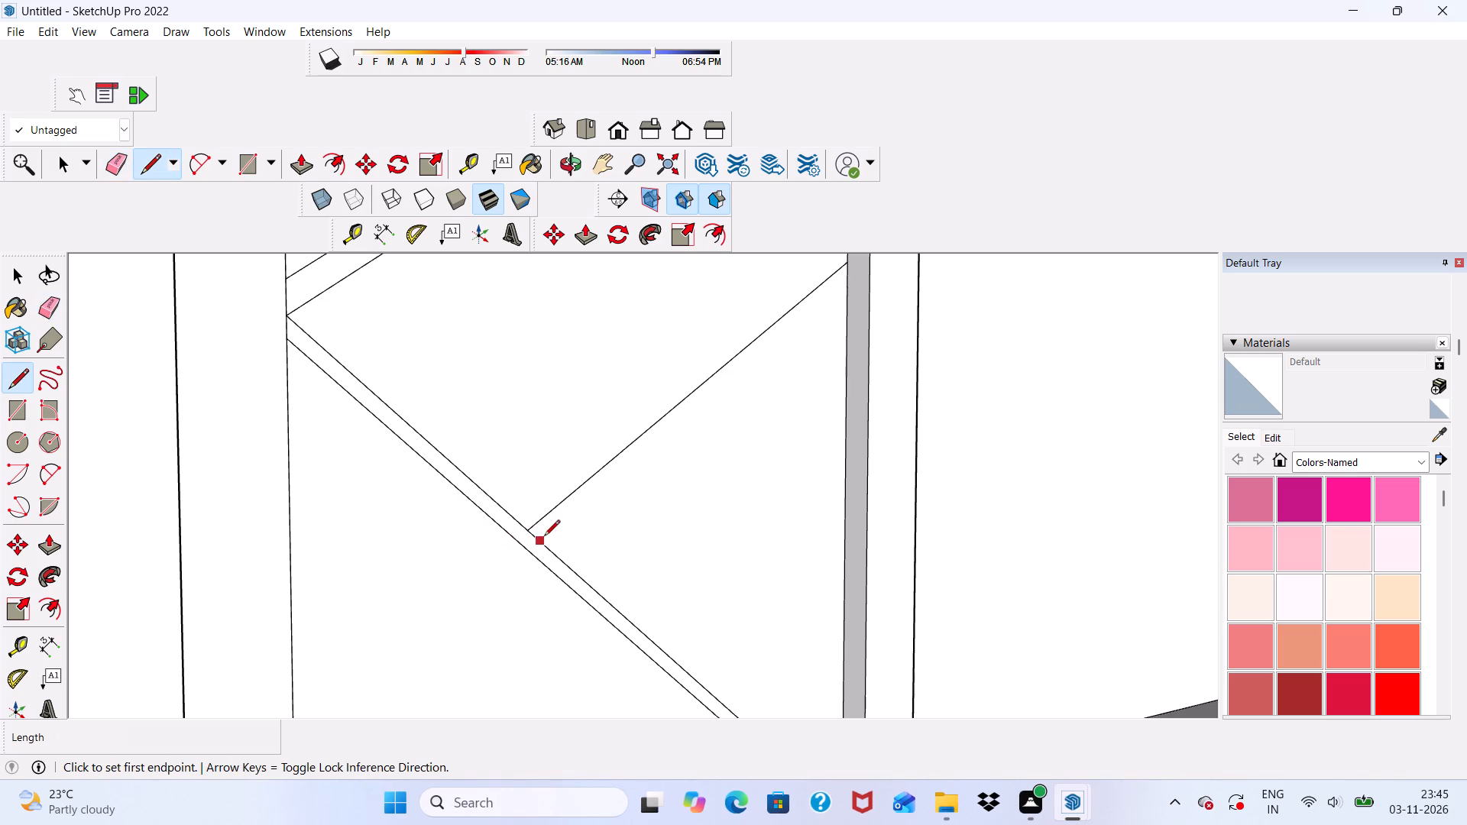
{"action": "left_click", "coordinate": [543, 539]}
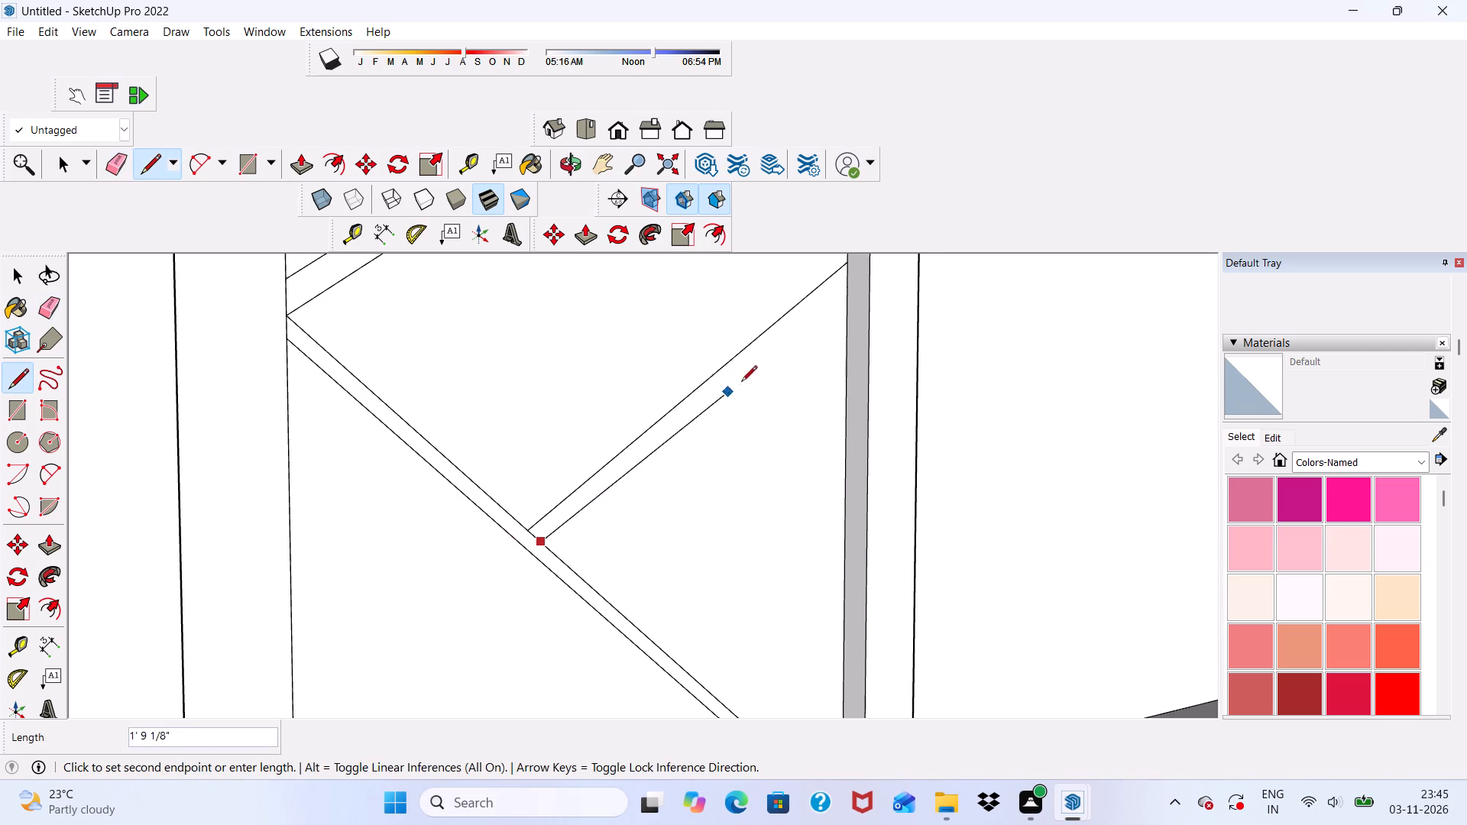
{"action": "scroll", "coordinate": [818, 289], "scroll_direction": "up", "scroll_amount": 7}
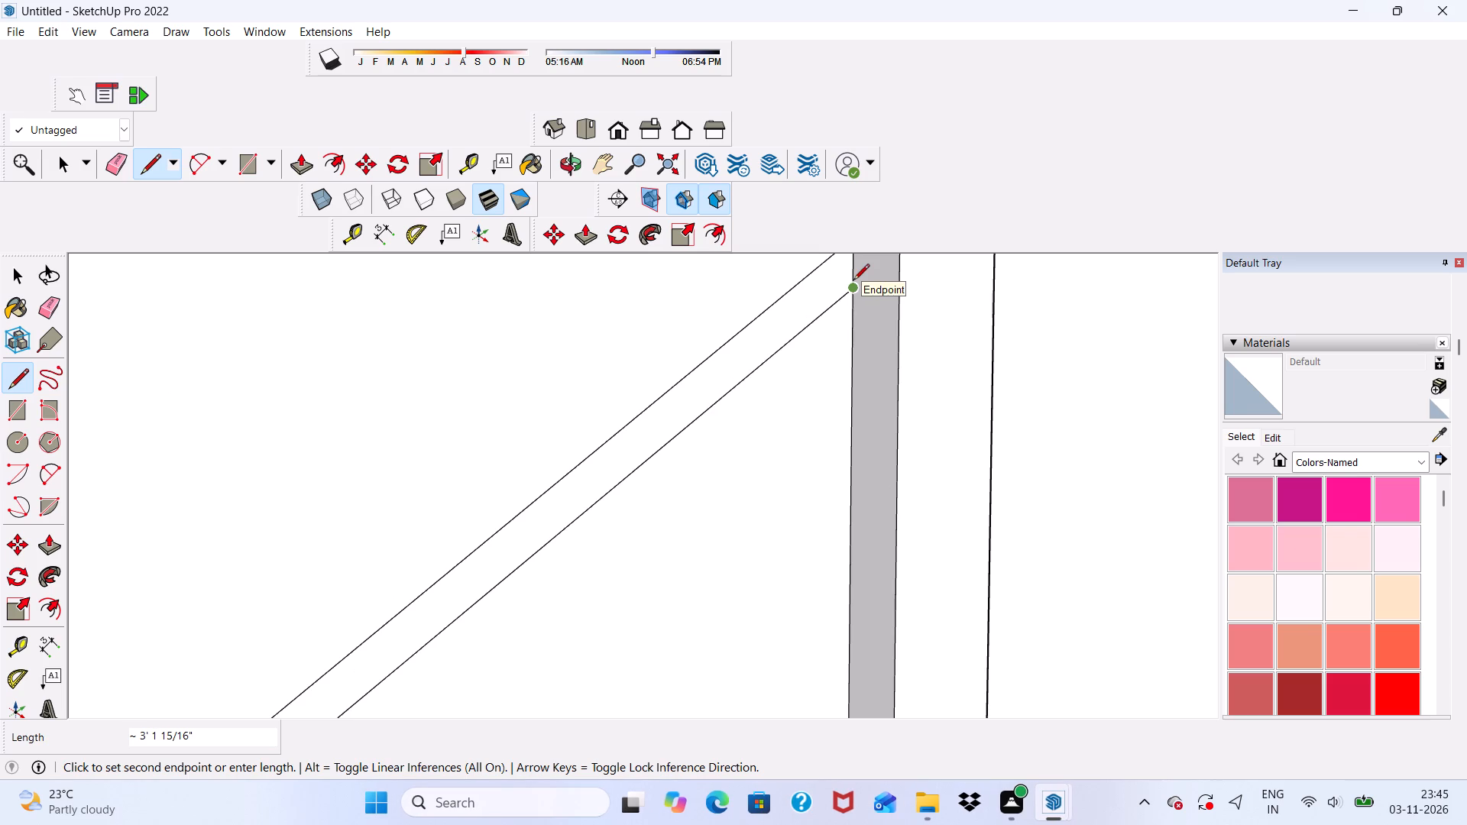
{"action": "left_click", "coordinate": [853, 281]}
Erase the short edge where the lower rising strip meets the descending strip on the door panel.
{"action": "scroll", "coordinate": [845, 304], "scroll_direction": "down", "scroll_amount": 12}
{"action": "middle_click_drag", "start_coordinate": [656, 425], "coordinate": [439, 529]}
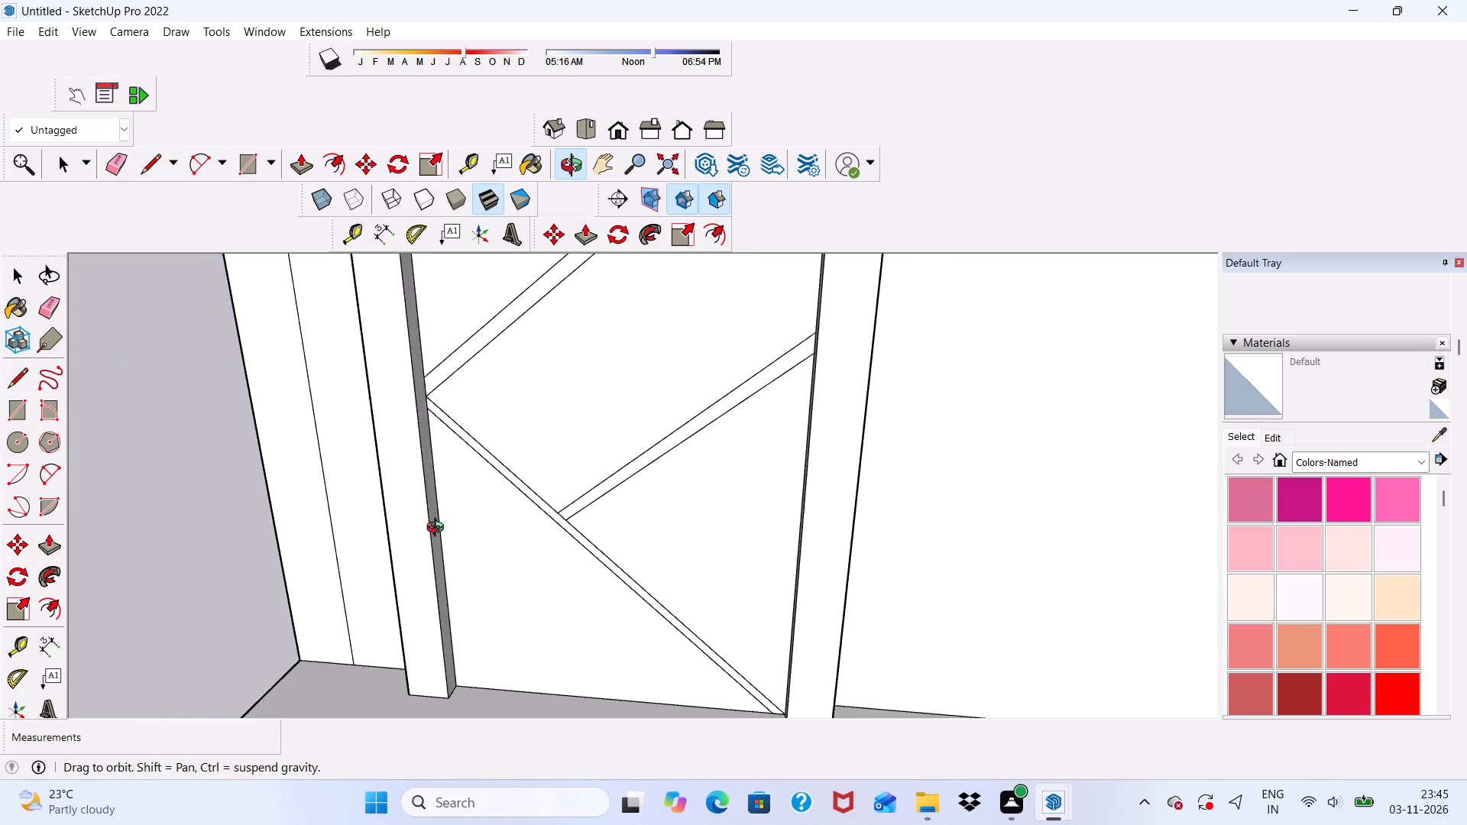
{"action": "middle_click_drag", "start_coordinate": [439, 529], "coordinate": [538, 479]}
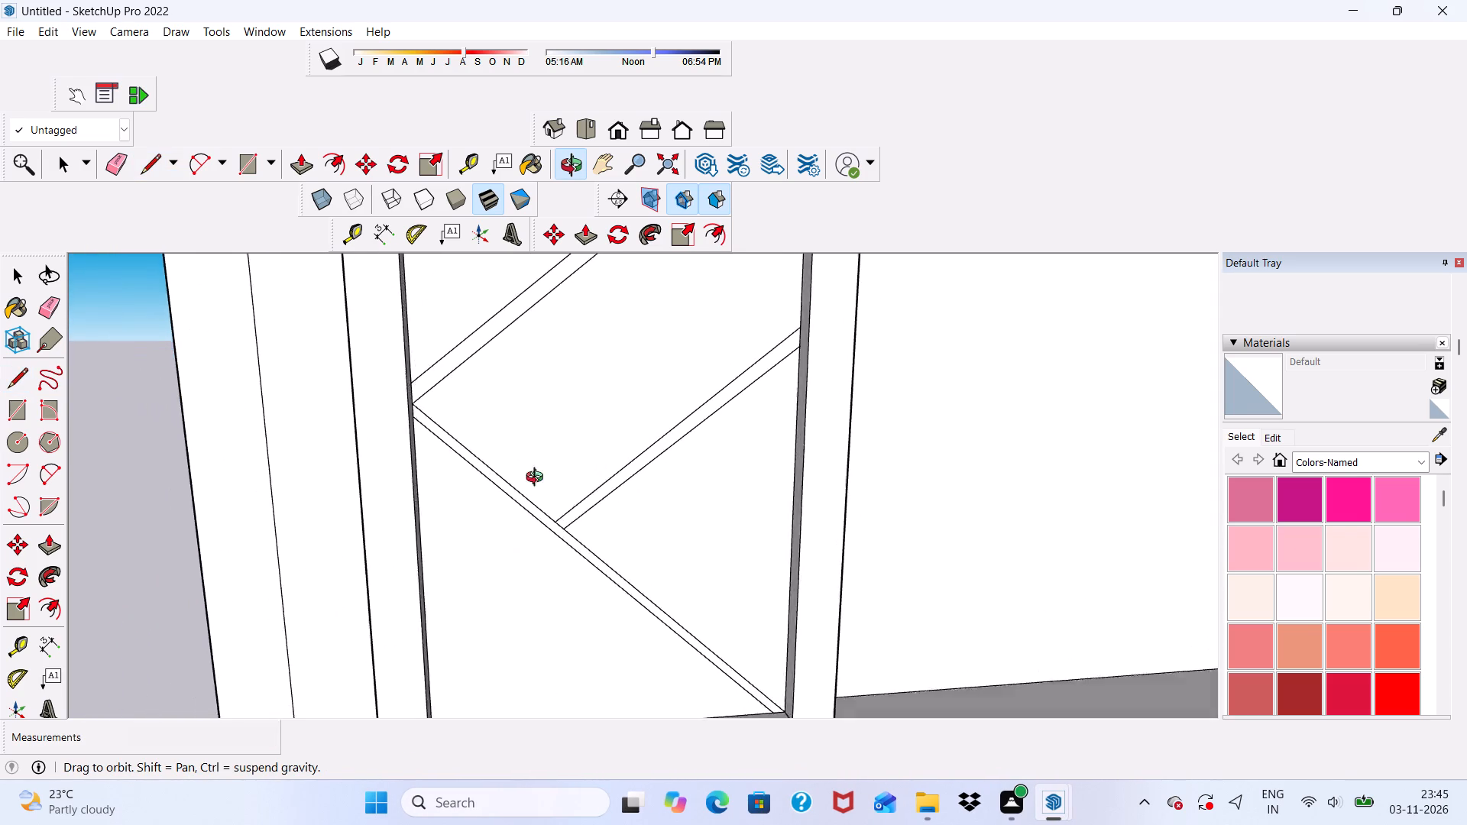
{"action": "middle_click_drag", "start_coordinate": [538, 479], "coordinate": [416, 490]}
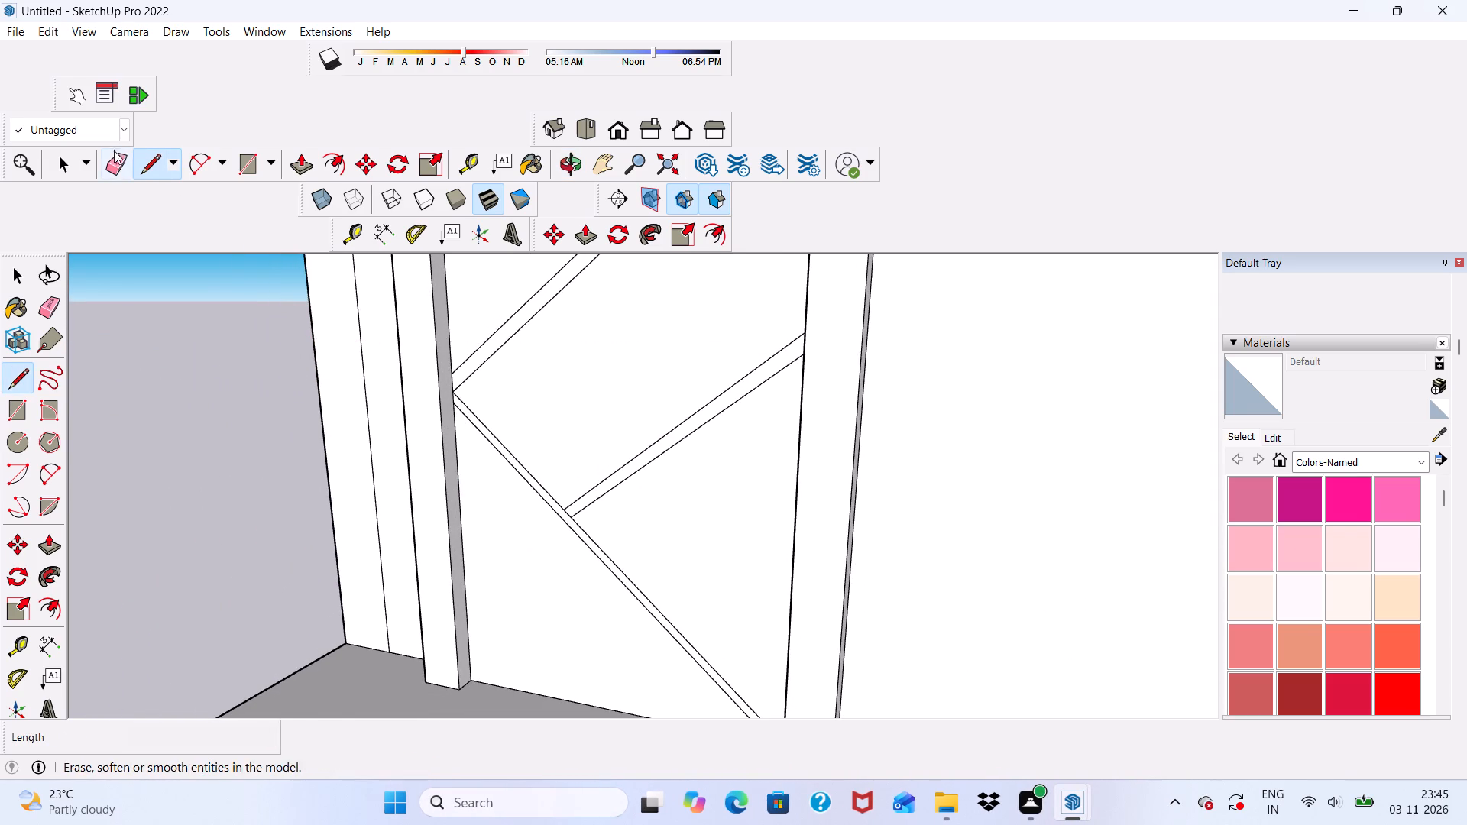
{"action": "left_click", "coordinate": [114, 150]}
{"action": "scroll", "coordinate": [593, 524], "scroll_direction": "up", "scroll_amount": 12}
{"action": "left_click_drag", "start_coordinate": [565, 519], "coordinate": [565, 528]}
{"action": "scroll", "coordinate": [563, 482], "scroll_direction": "down", "scroll_amount": 20}
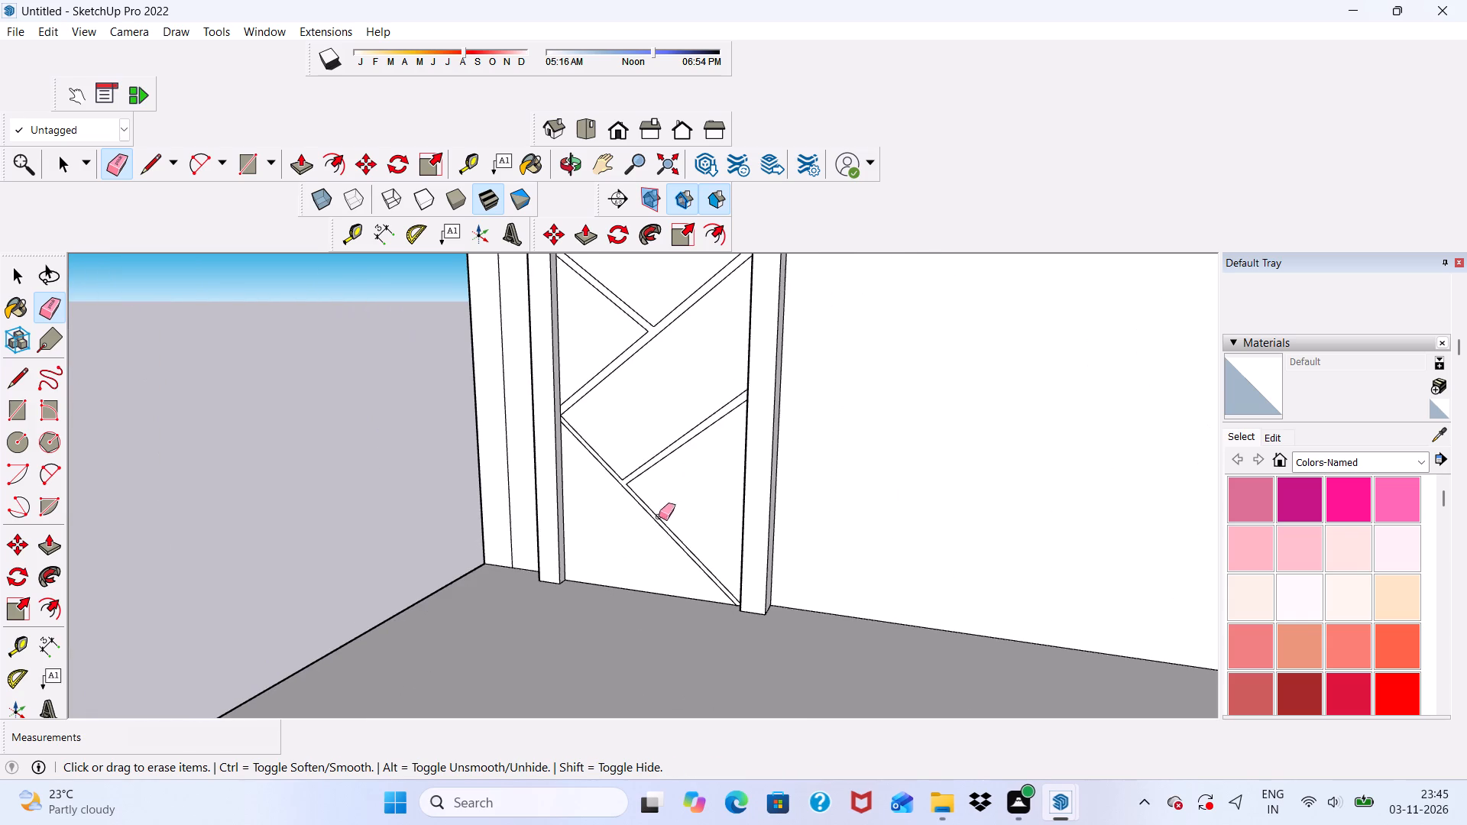
Compare the top-storey door's diagonal strip pattern with the door on the storey below.
{"action": "scroll", "coordinate": [614, 347], "scroll_direction": "up", "scroll_amount": 2}
{"action": "scroll", "coordinate": [620, 344], "scroll_direction": "down", "scroll_amount": 2}
{"action": "middle_click_drag", "start_coordinate": [637, 383], "coordinate": [599, 466]}
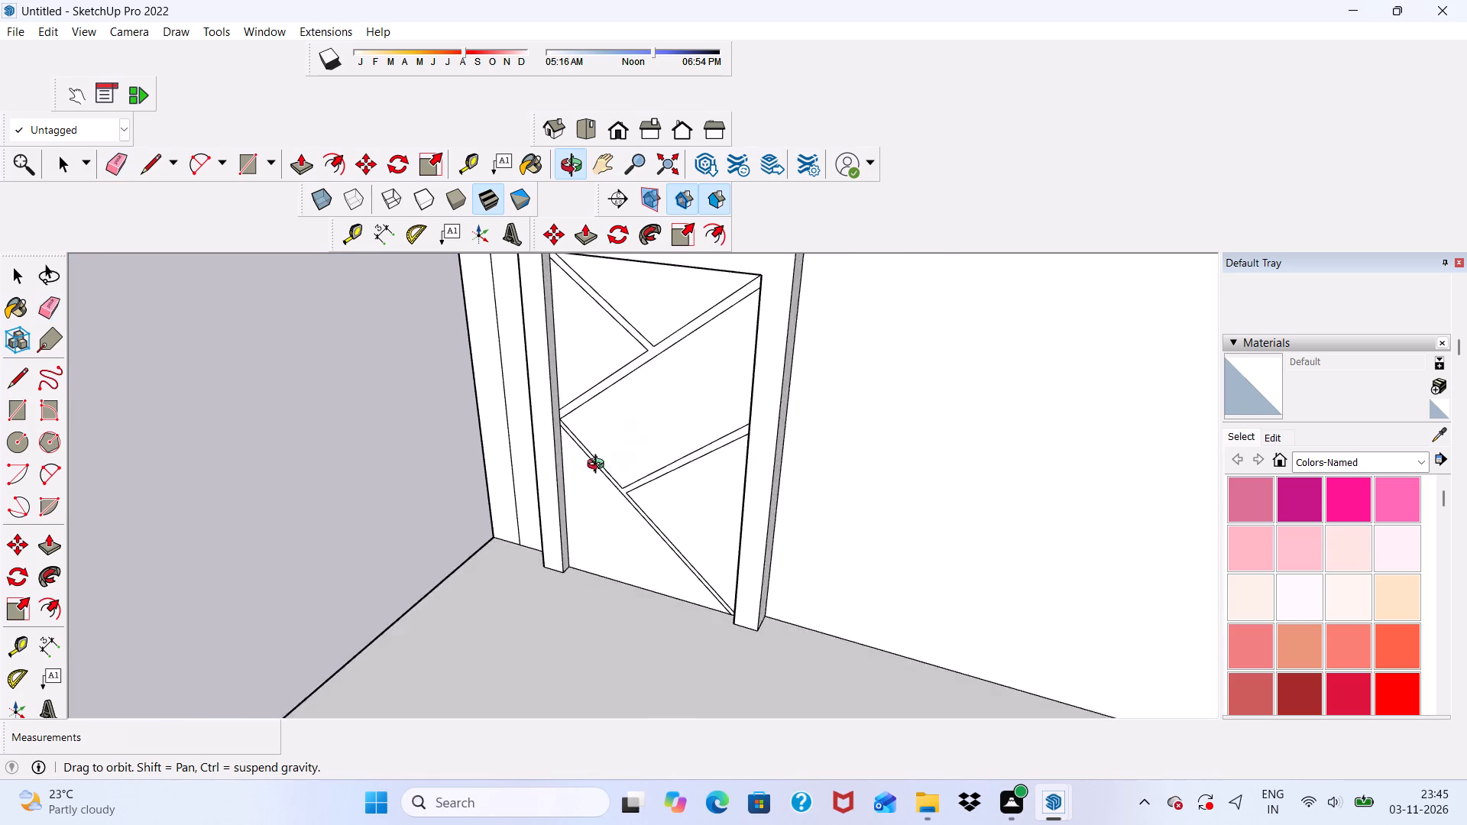
{"action": "middle_click_drag", "start_coordinate": [599, 466], "coordinate": [705, 358]}
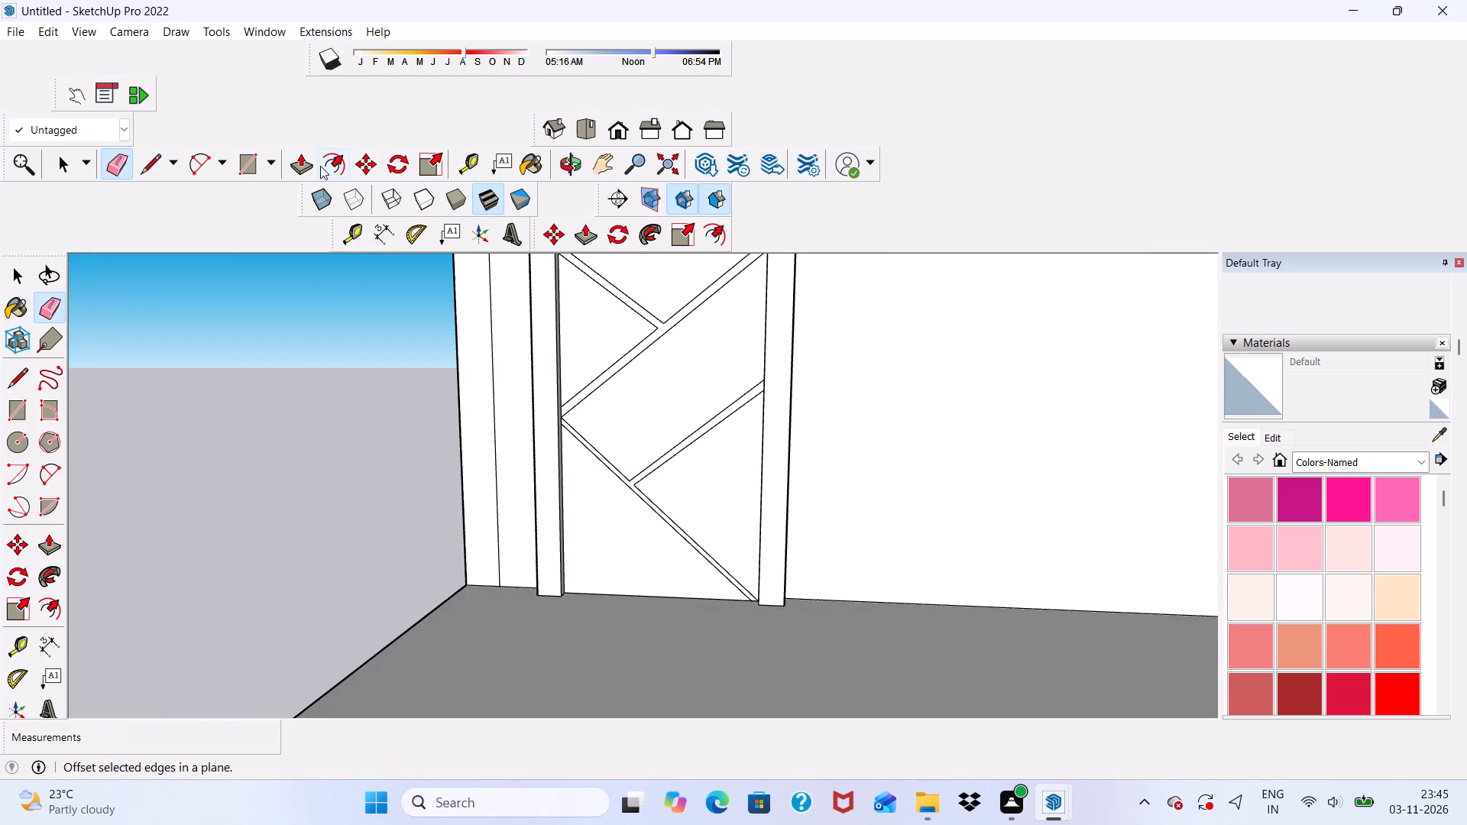
{"action": "left_click", "coordinate": [322, 166]}
{"action": "scroll", "coordinate": [241, 160], "scroll_direction": "up", "scroll_amount": 2}
{"action": "left_click", "coordinate": [308, 155]}
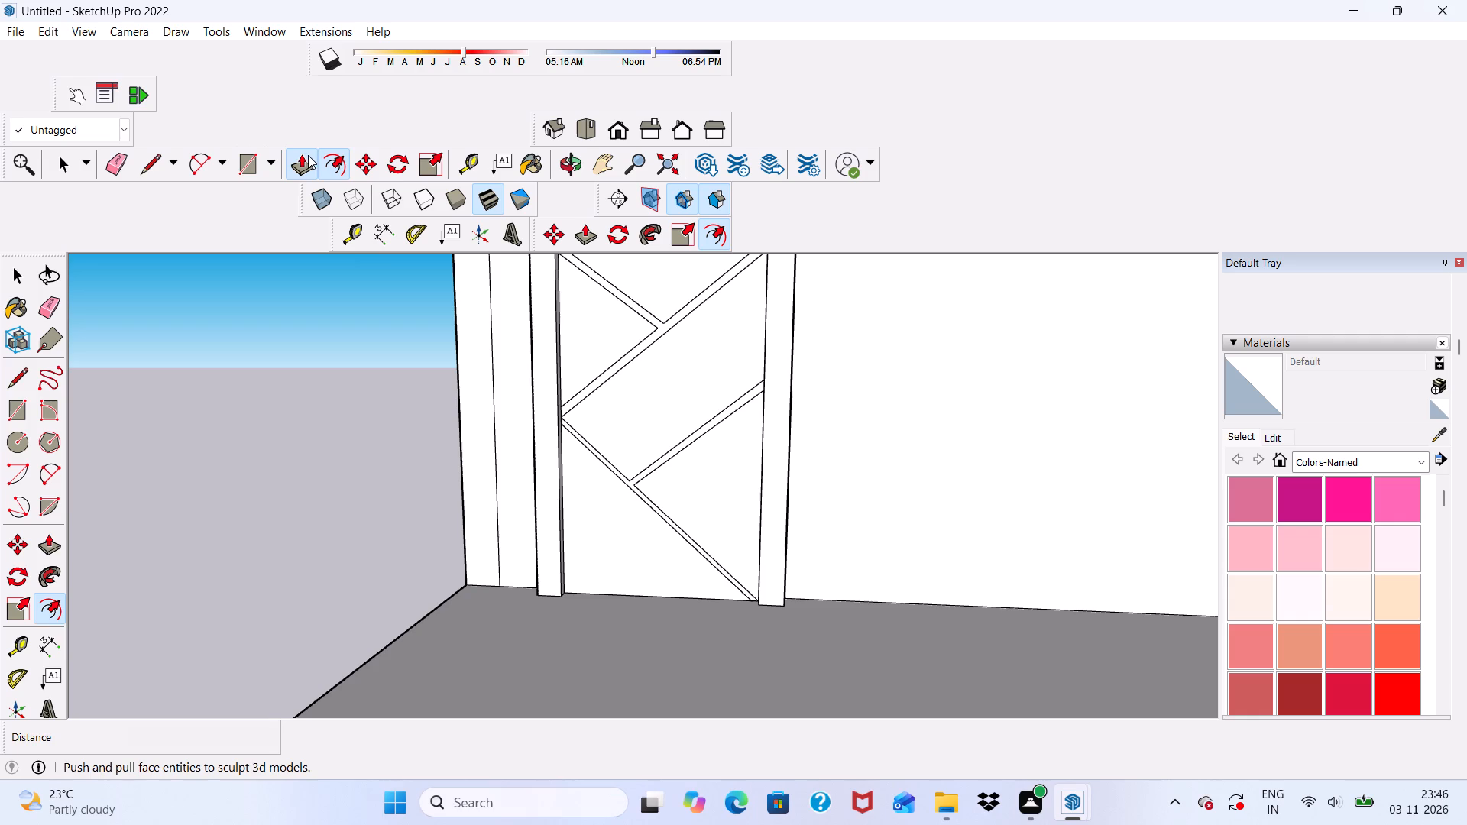
{"action": "scroll", "coordinate": [798, 367], "scroll_direction": "up", "scroll_amount": 3}
{"action": "scroll", "coordinate": [630, 314], "scroll_direction": "up", "scroll_amount": 2}
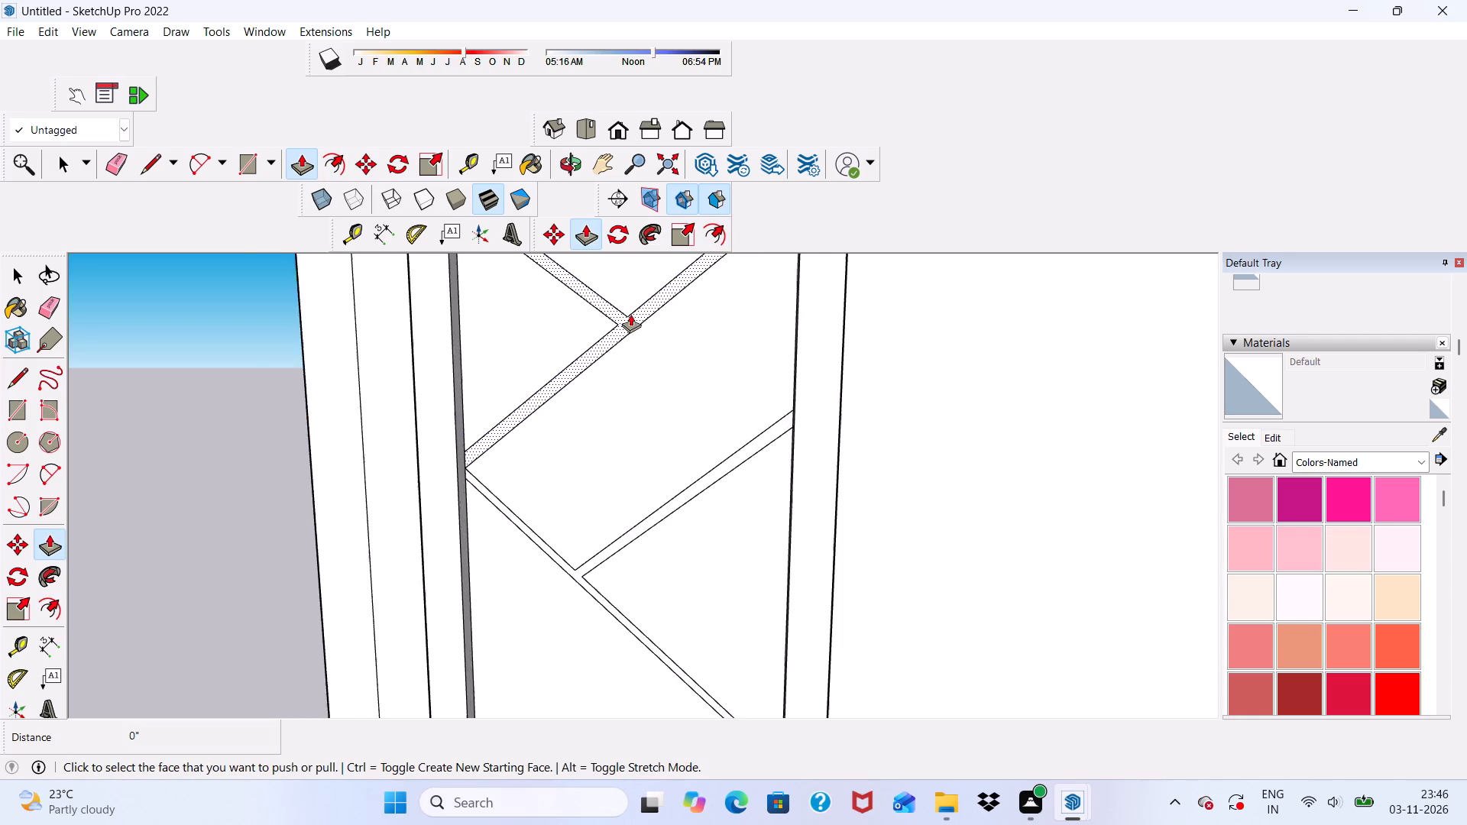
{"action": "scroll", "coordinate": [630, 314], "scroll_direction": "up", "scroll_amount": 2}
{"action": "scroll", "coordinate": [630, 315], "scroll_direction": "down", "scroll_amount": 3}
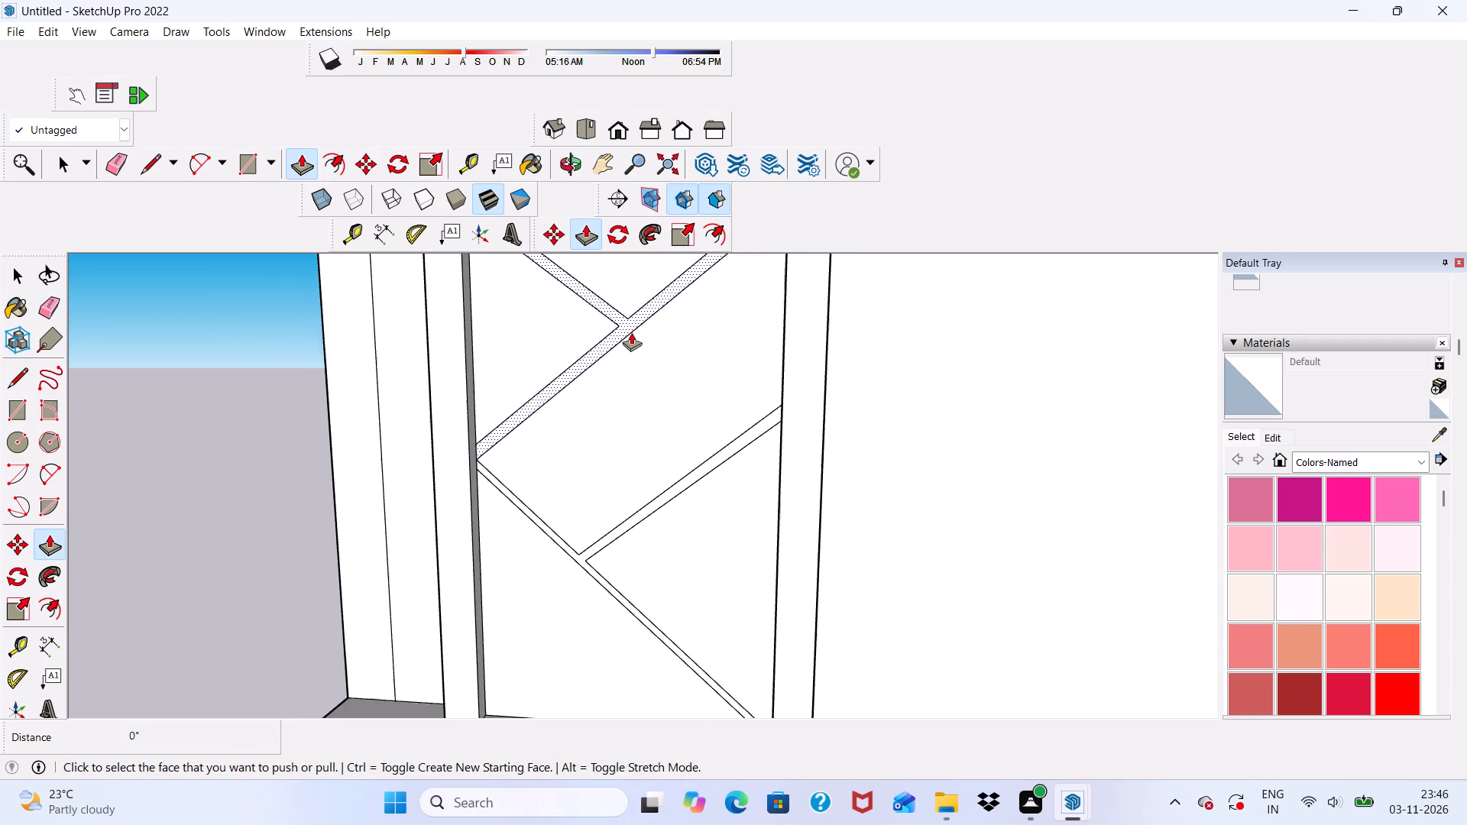
{"action": "scroll", "coordinate": [627, 315], "scroll_direction": "down", "scroll_amount": 10}
{"action": "scroll", "coordinate": [602, 415], "scroll_direction": "up", "scroll_amount": 6}
{"action": "scroll", "coordinate": [583, 379], "scroll_direction": "down", "scroll_amount": 4}
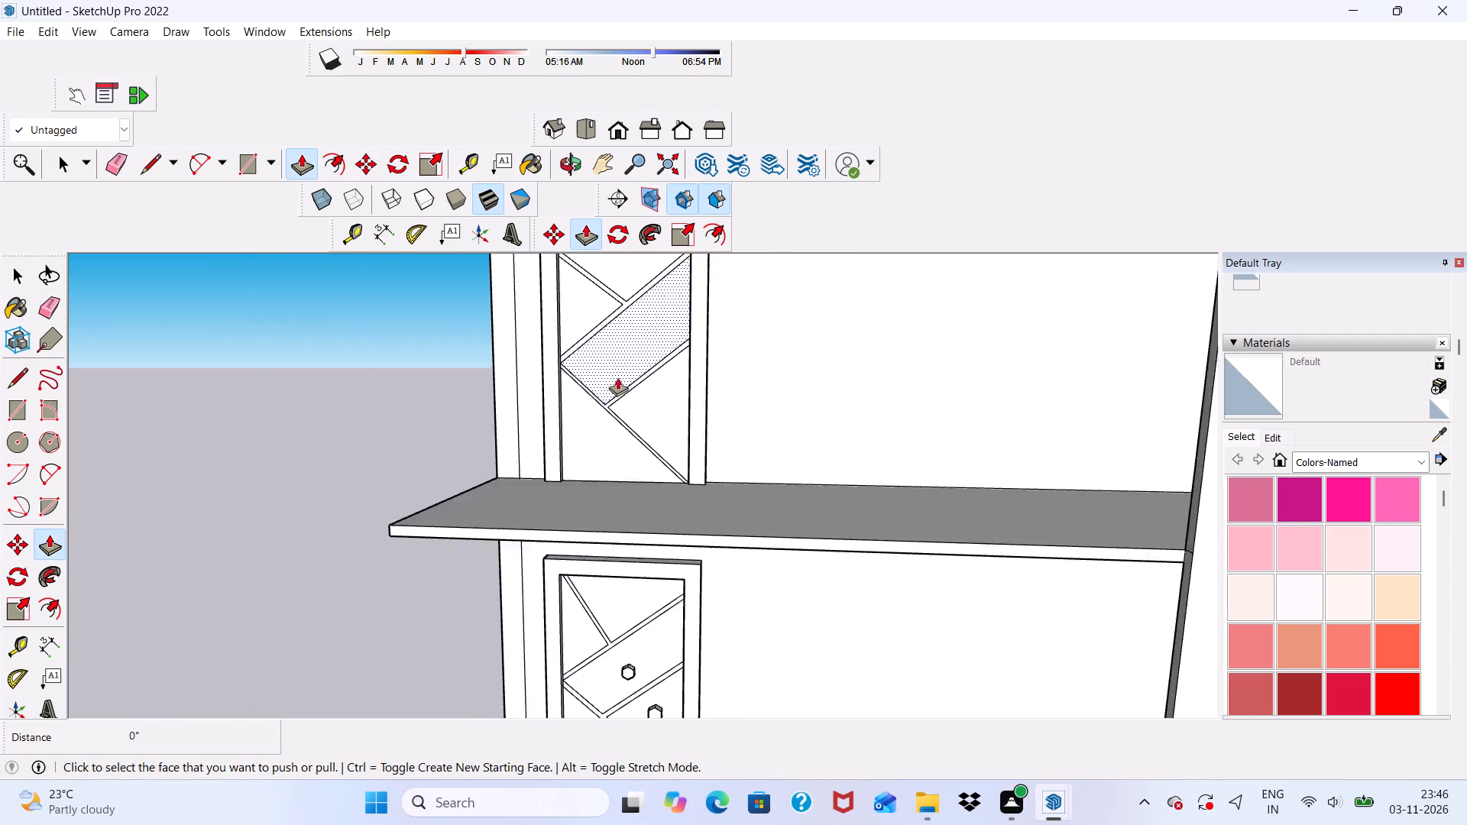
{"action": "scroll", "coordinate": [617, 377], "scroll_direction": "down", "scroll_amount": 6}
{"action": "middle_click_drag", "start_coordinate": [628, 520], "coordinate": [646, 495]}
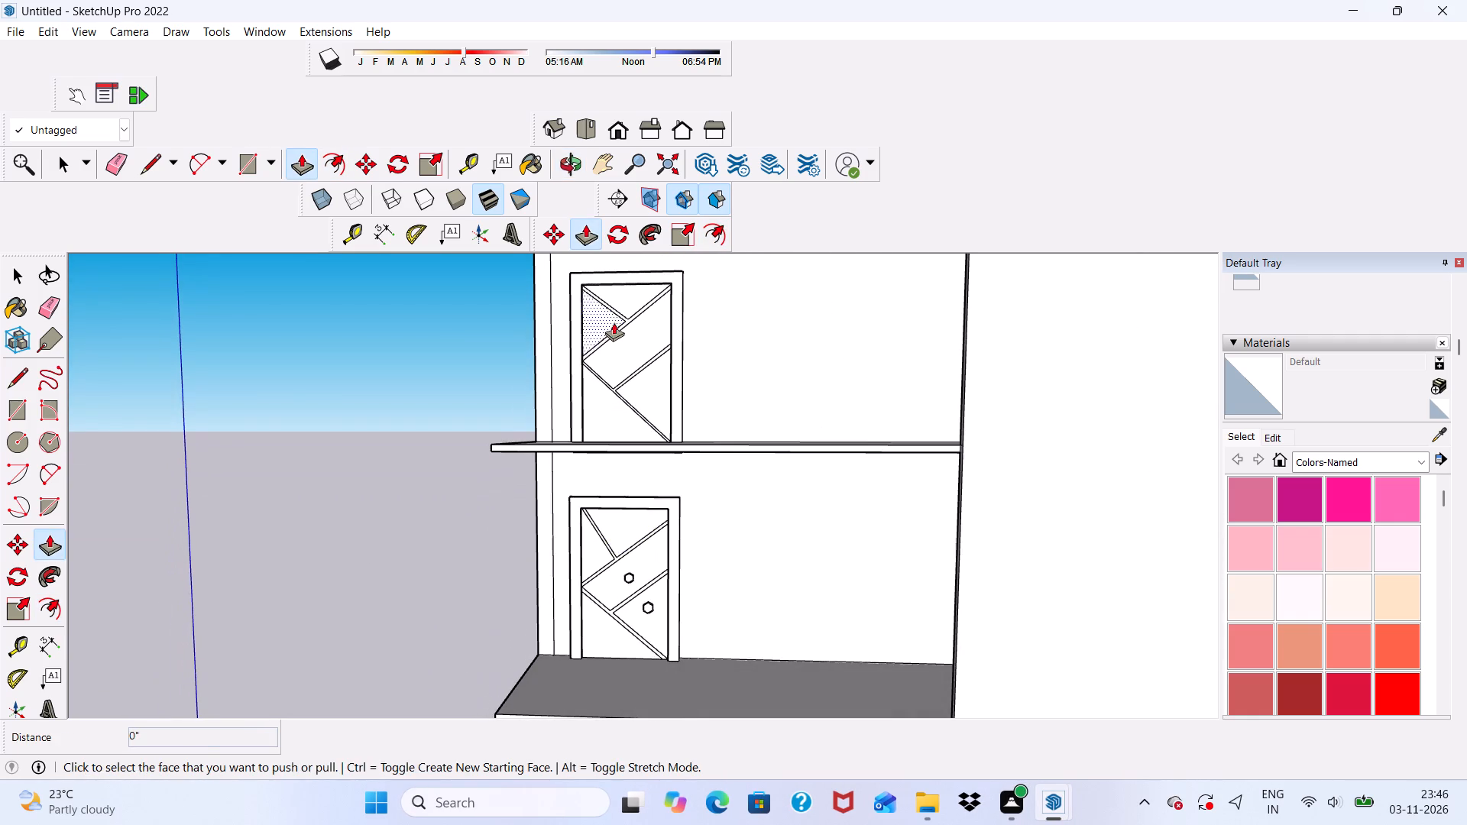
{"action": "scroll", "coordinate": [614, 321], "scroll_direction": "up", "scroll_amount": 3}
{"action": "scroll", "coordinate": [604, 315], "scroll_direction": "down", "scroll_amount": 4}
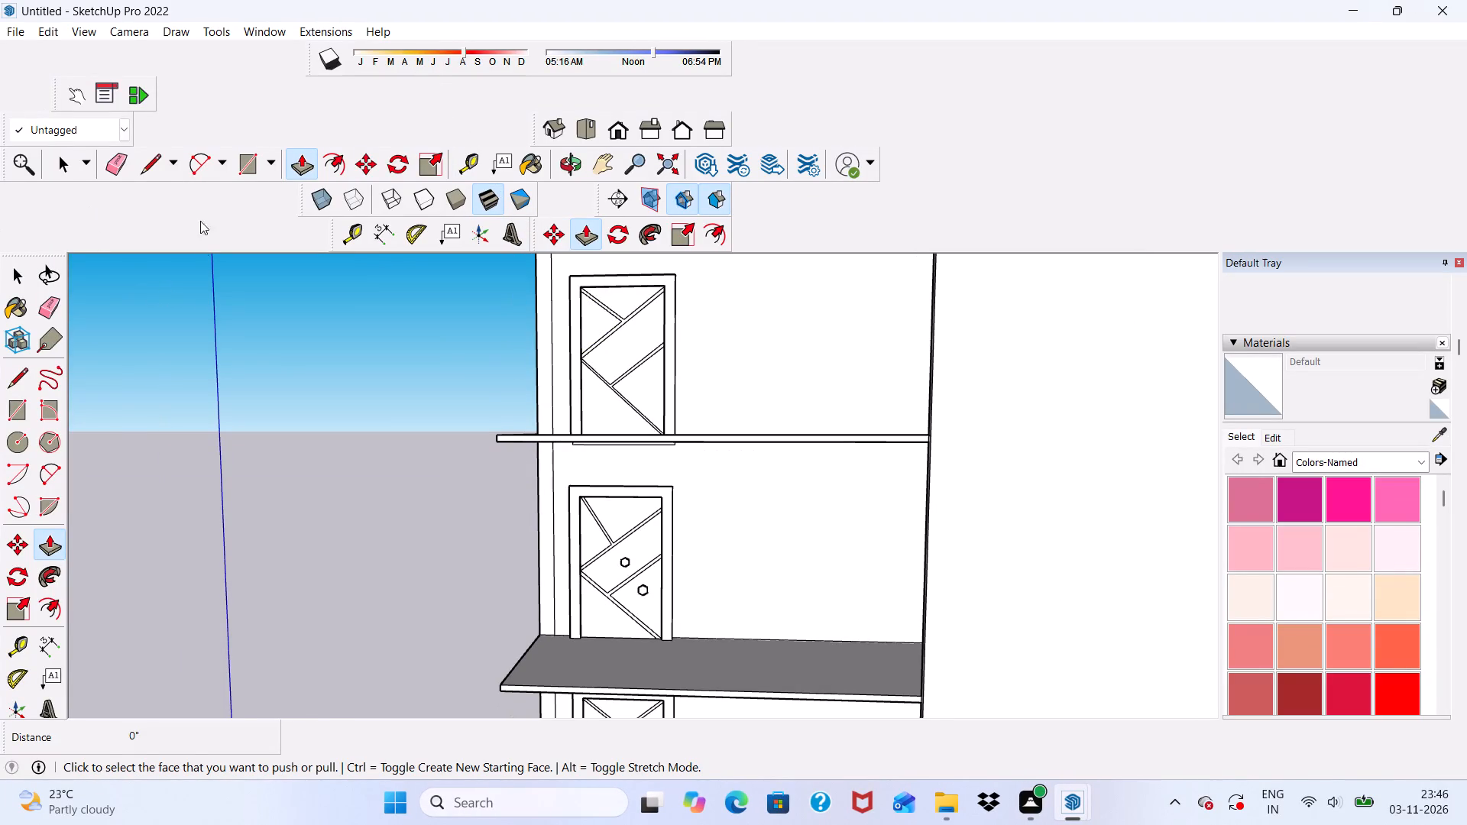
Draw a horizontal rectangle about 1' 2 13/16" by 5 11/16" on the door panel between the two rising strips.
{"action": "left_click", "coordinate": [242, 169]}
{"action": "scroll", "coordinate": [643, 321], "scroll_direction": "up", "scroll_amount": 4}
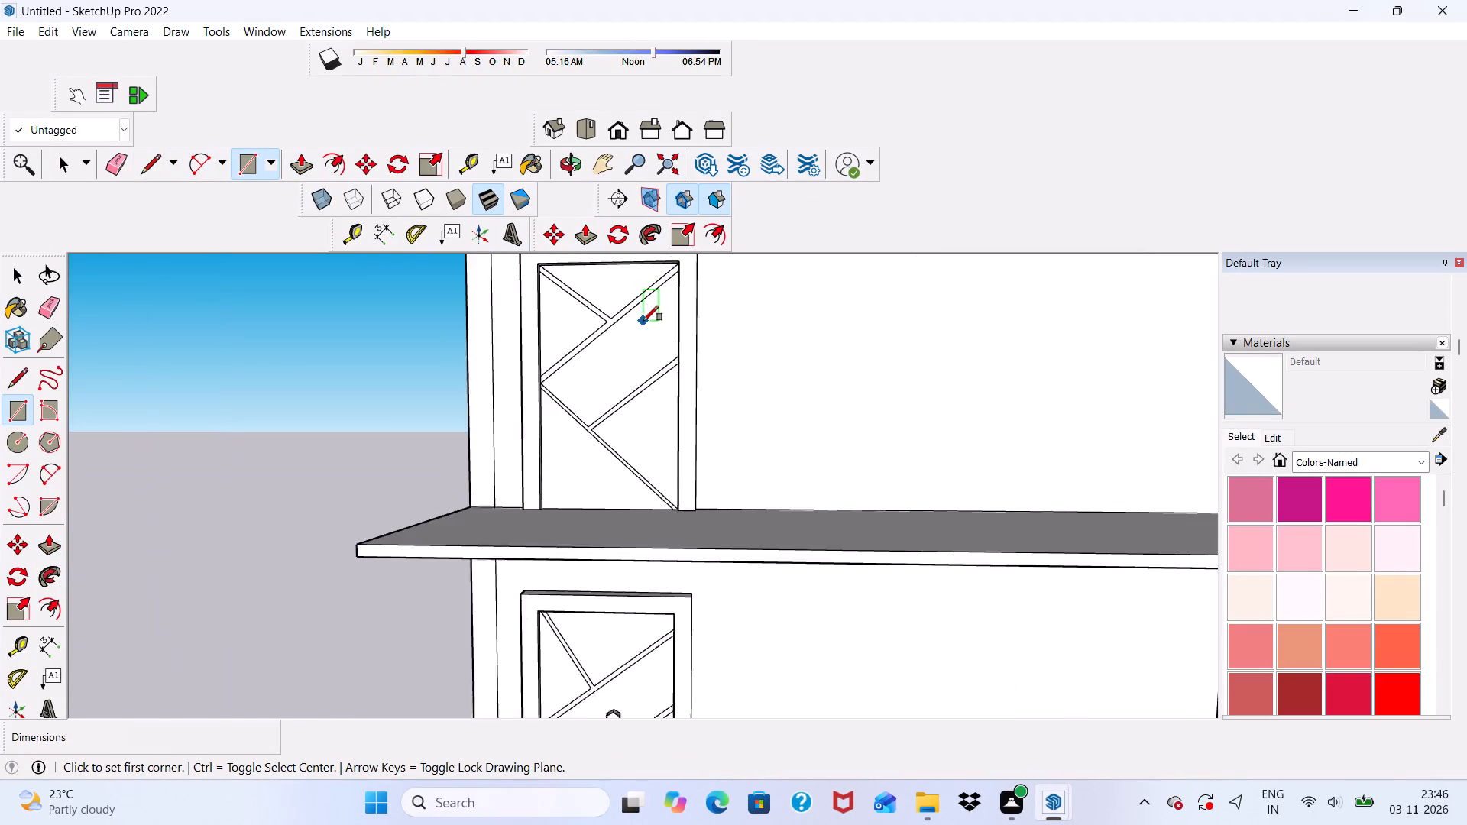
{"action": "scroll", "coordinate": [643, 321], "scroll_direction": "up", "scroll_amount": 8}
{"action": "middle_click_drag", "start_coordinate": [624, 485], "coordinate": [595, 425]}
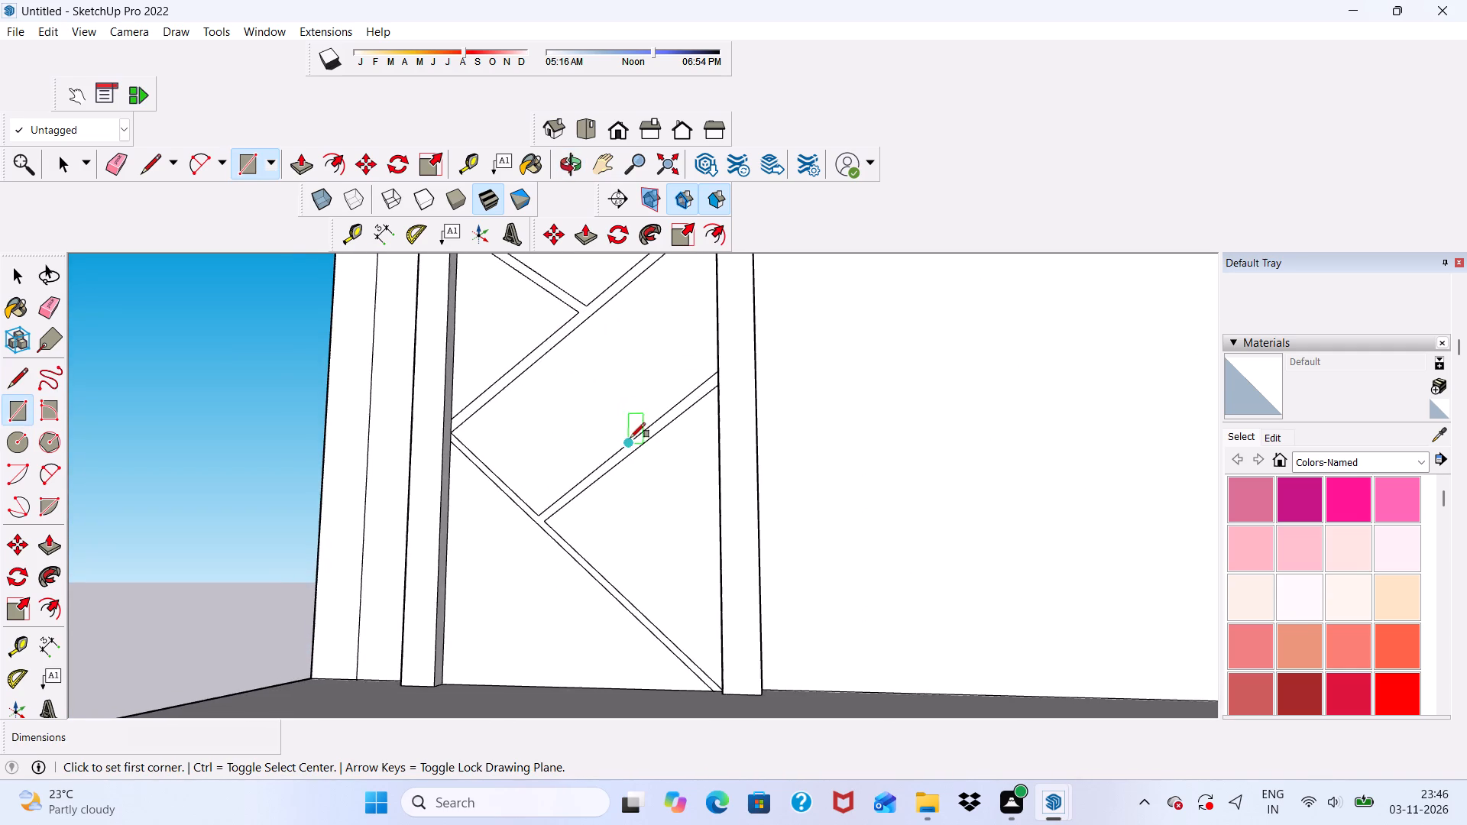
{"action": "scroll", "coordinate": [614, 373], "scroll_direction": "up", "scroll_amount": 3}
{"action": "scroll", "coordinate": [613, 371], "scroll_direction": "down", "scroll_amount": 3}
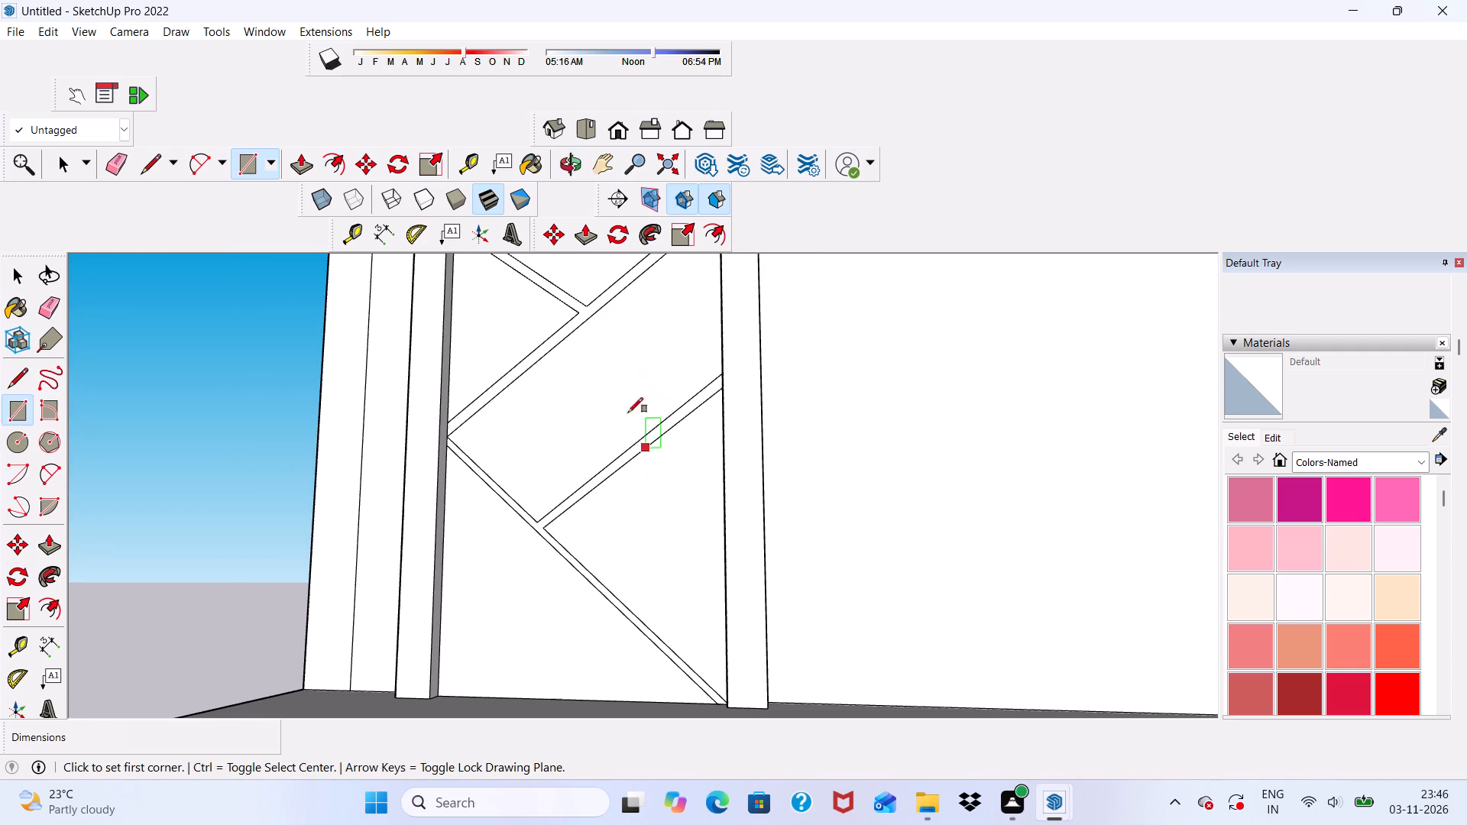
{"action": "left_click", "coordinate": [576, 382]}
{"action": "scroll", "coordinate": [605, 368], "scroll_direction": "up", "scroll_amount": 4}
{"action": "scroll", "coordinate": [685, 271], "scroll_direction": "down", "scroll_amount": 4}
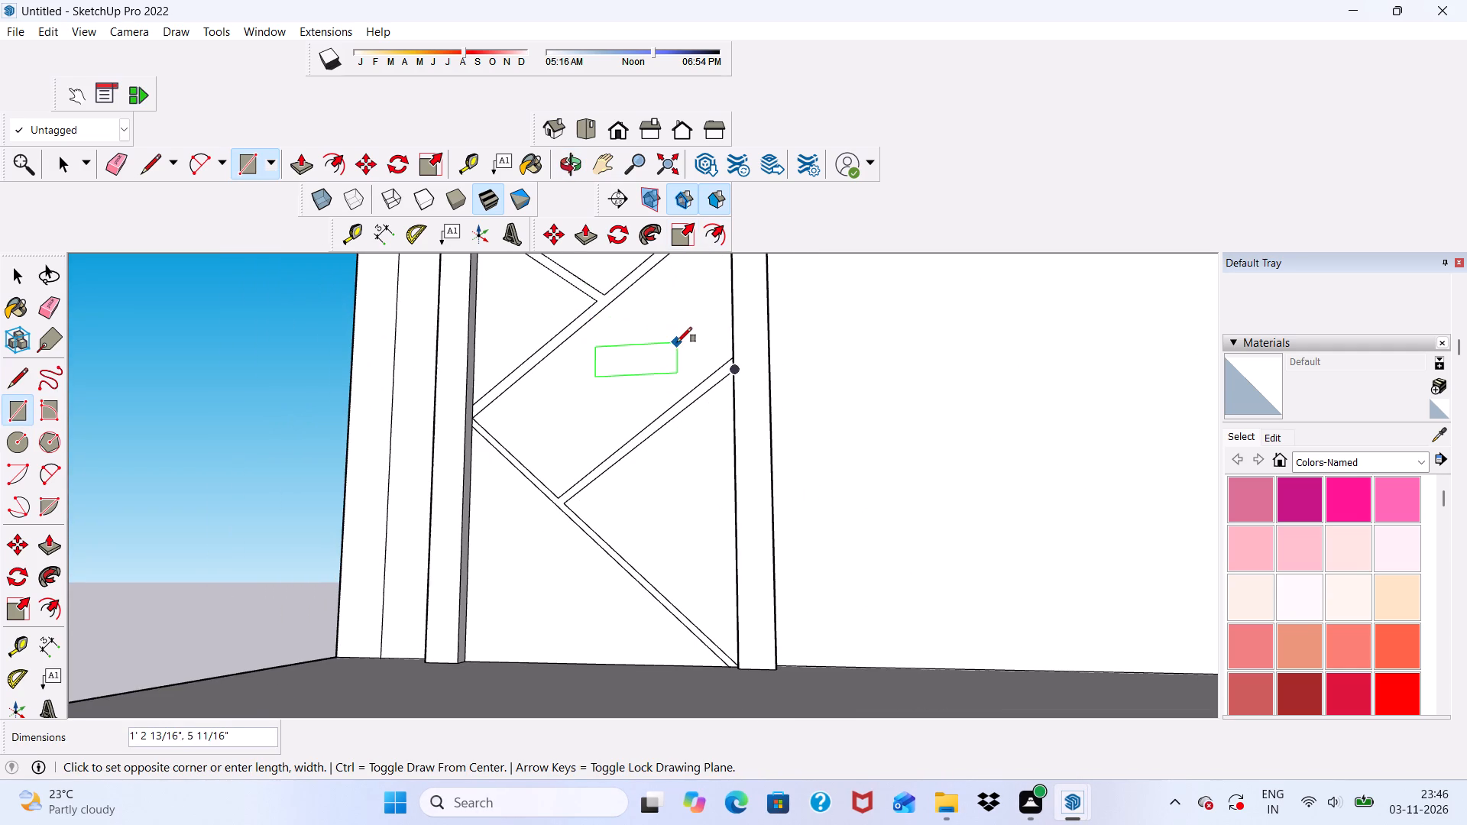
{"action": "left_click", "coordinate": [676, 348]}
Push/Pull the small rectangle on the top-storey door outward by 1".
{"action": "scroll", "coordinate": [519, 293], "scroll_direction": "down", "scroll_amount": 5}
{"action": "middle_click_drag", "start_coordinate": [571, 341], "coordinate": [391, 517]}
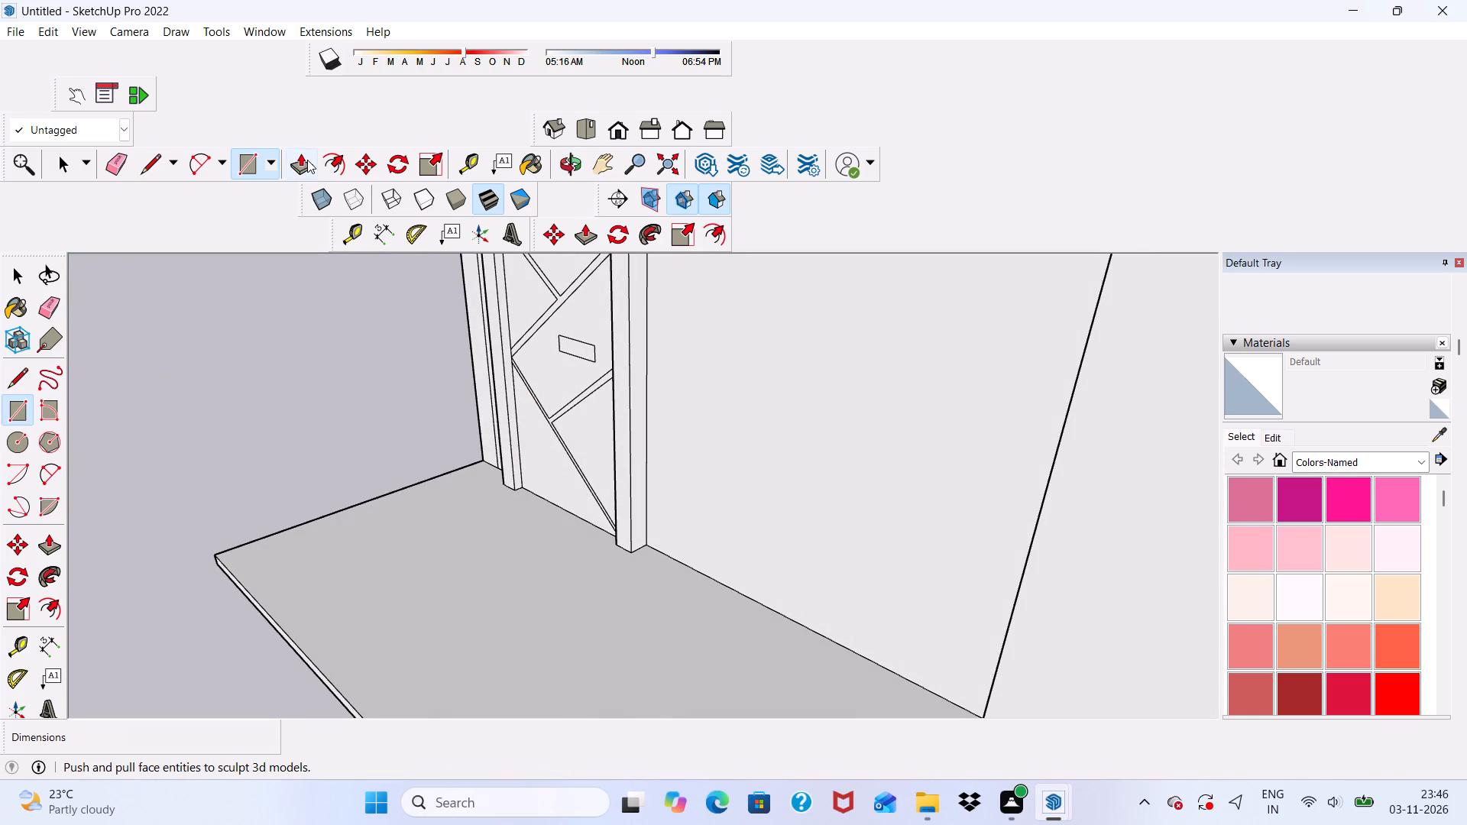
{"action": "left_click", "coordinate": [306, 163]}
{"action": "scroll", "coordinate": [527, 341], "scroll_direction": "up", "scroll_amount": 4}
{"action": "left_click", "coordinate": [590, 351]}
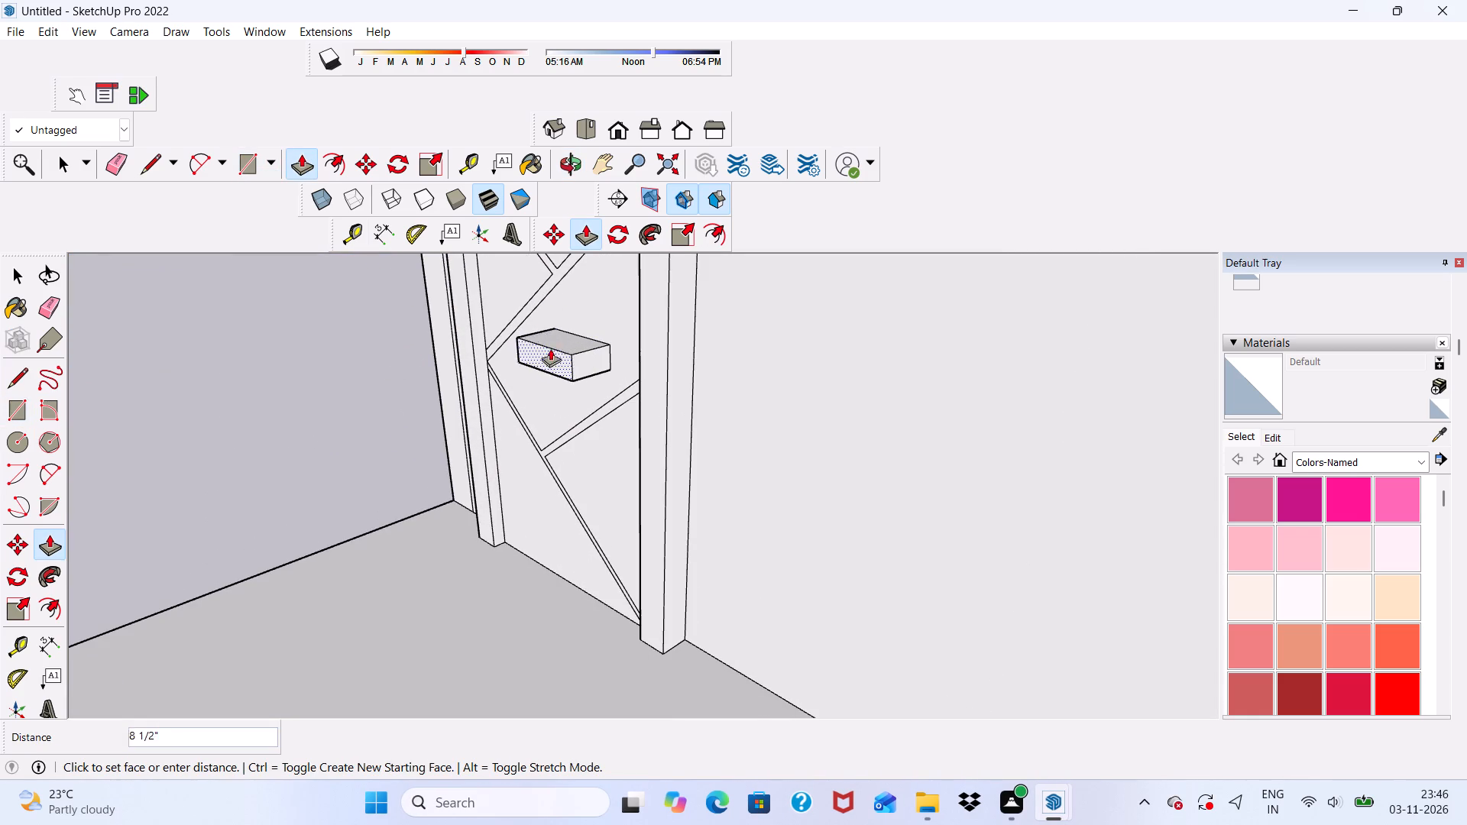
{"action": "type", "text": "1\""}
{"action": "key", "text": "Return"}
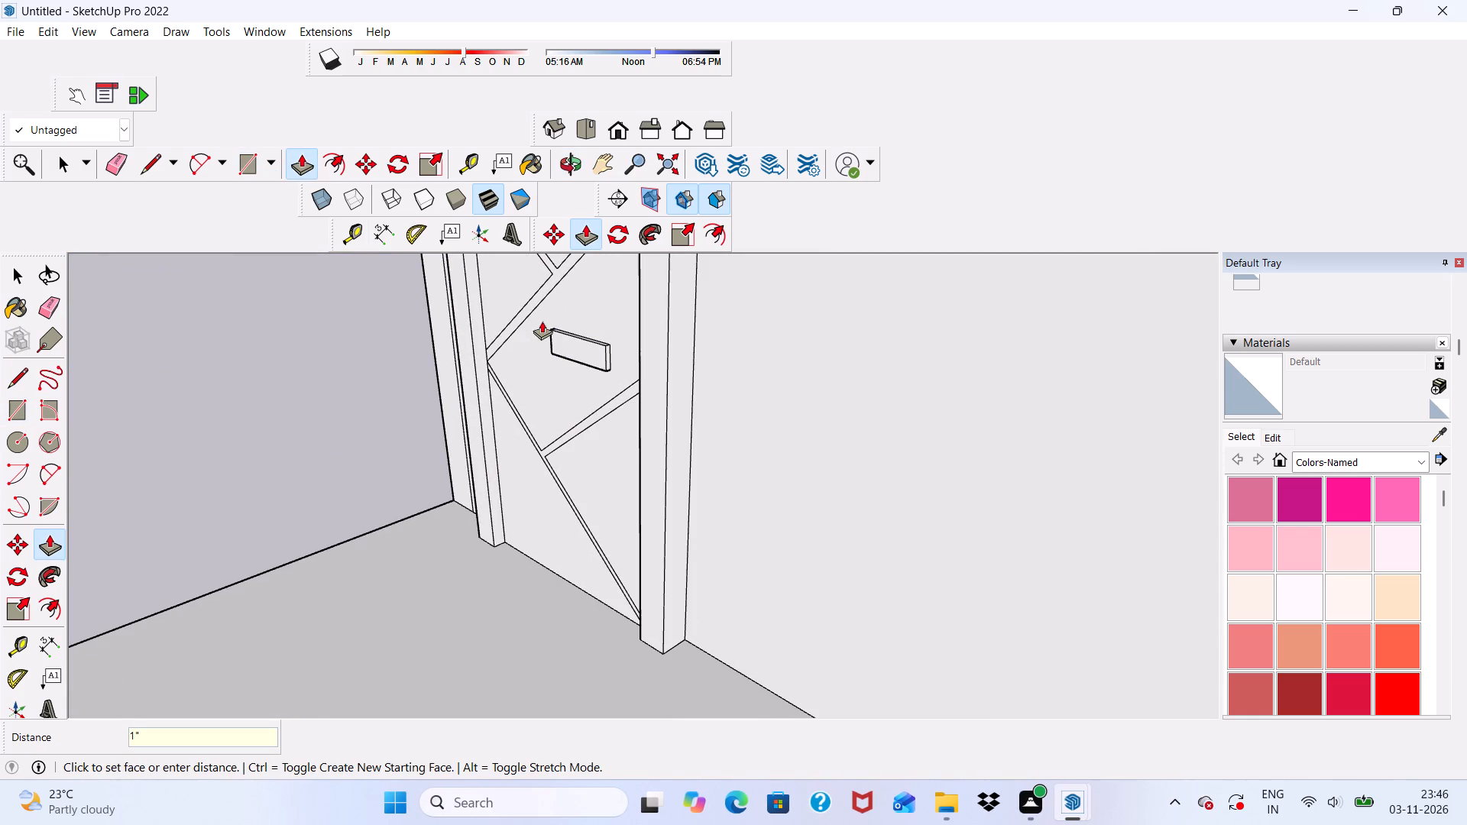
Examine the finished top-storey door together with the doors and floor slabs below it.
{"action": "scroll", "coordinate": [541, 12], "scroll_direction": "down", "scroll_amount": 9}
{"action": "middle_click_drag", "start_coordinate": [494, 506], "coordinate": [732, 484]}
{"action": "scroll", "coordinate": [682, 389], "scroll_direction": "down", "scroll_amount": 5}
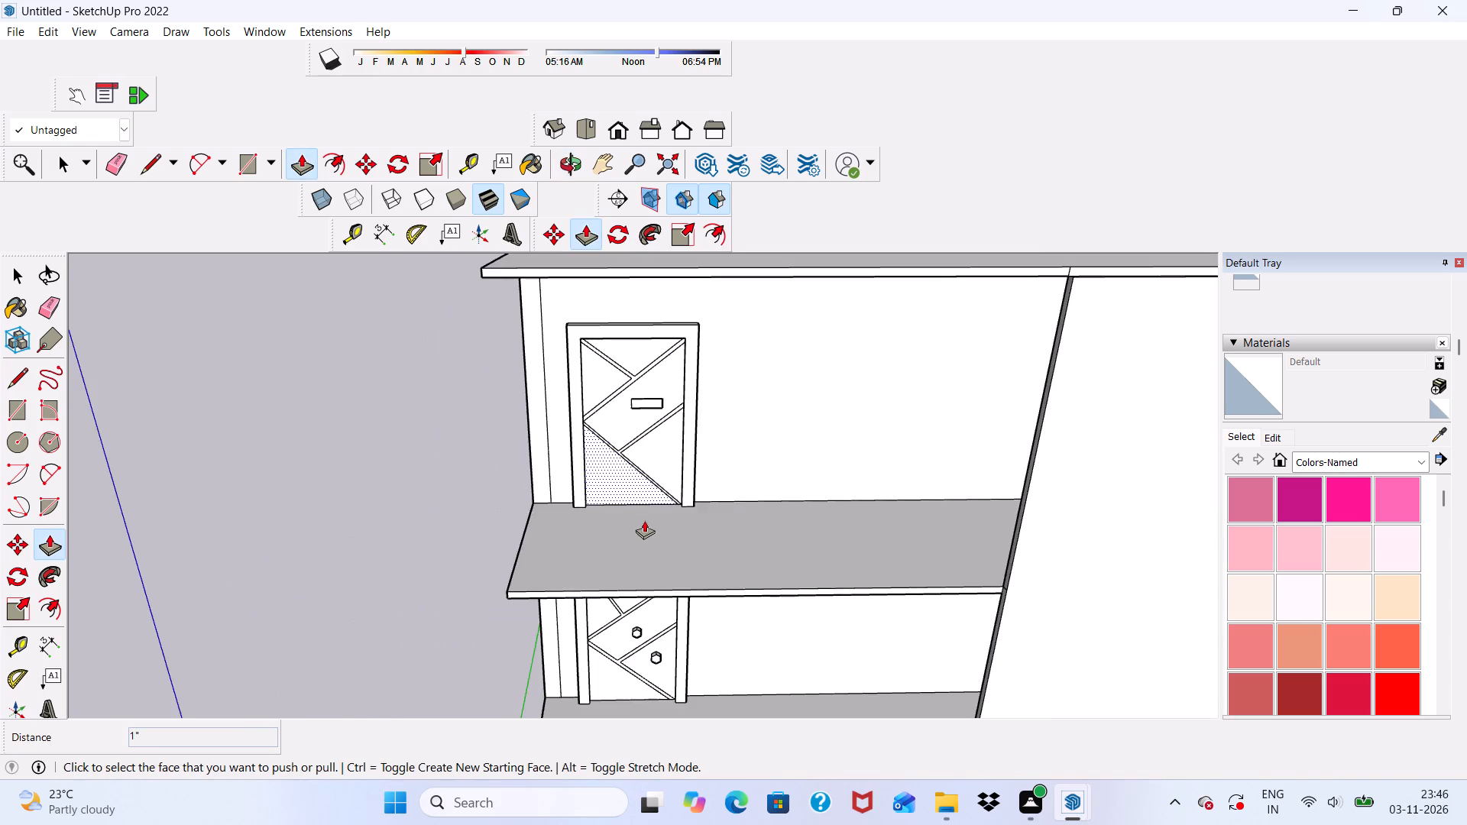
{"action": "middle_click_drag", "start_coordinate": [646, 520], "coordinate": [687, 511]}
{"action": "scroll", "coordinate": [659, 380], "scroll_direction": "down", "scroll_amount": 5}
{"action": "middle_click_drag", "start_coordinate": [608, 510], "coordinate": [623, 522]}
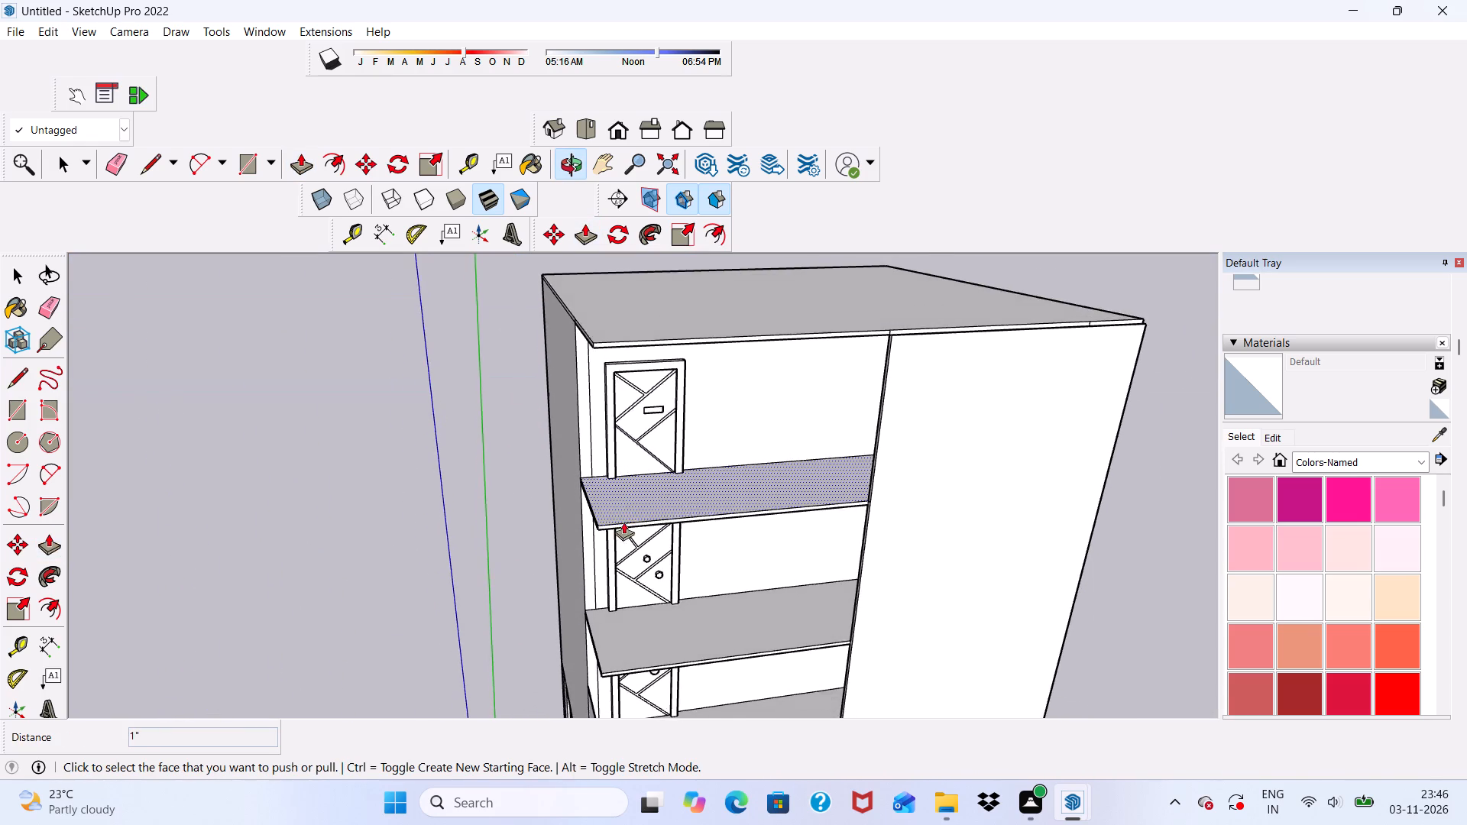
{"action": "scroll", "coordinate": [630, 515], "scroll_direction": "up", "scroll_amount": 1}
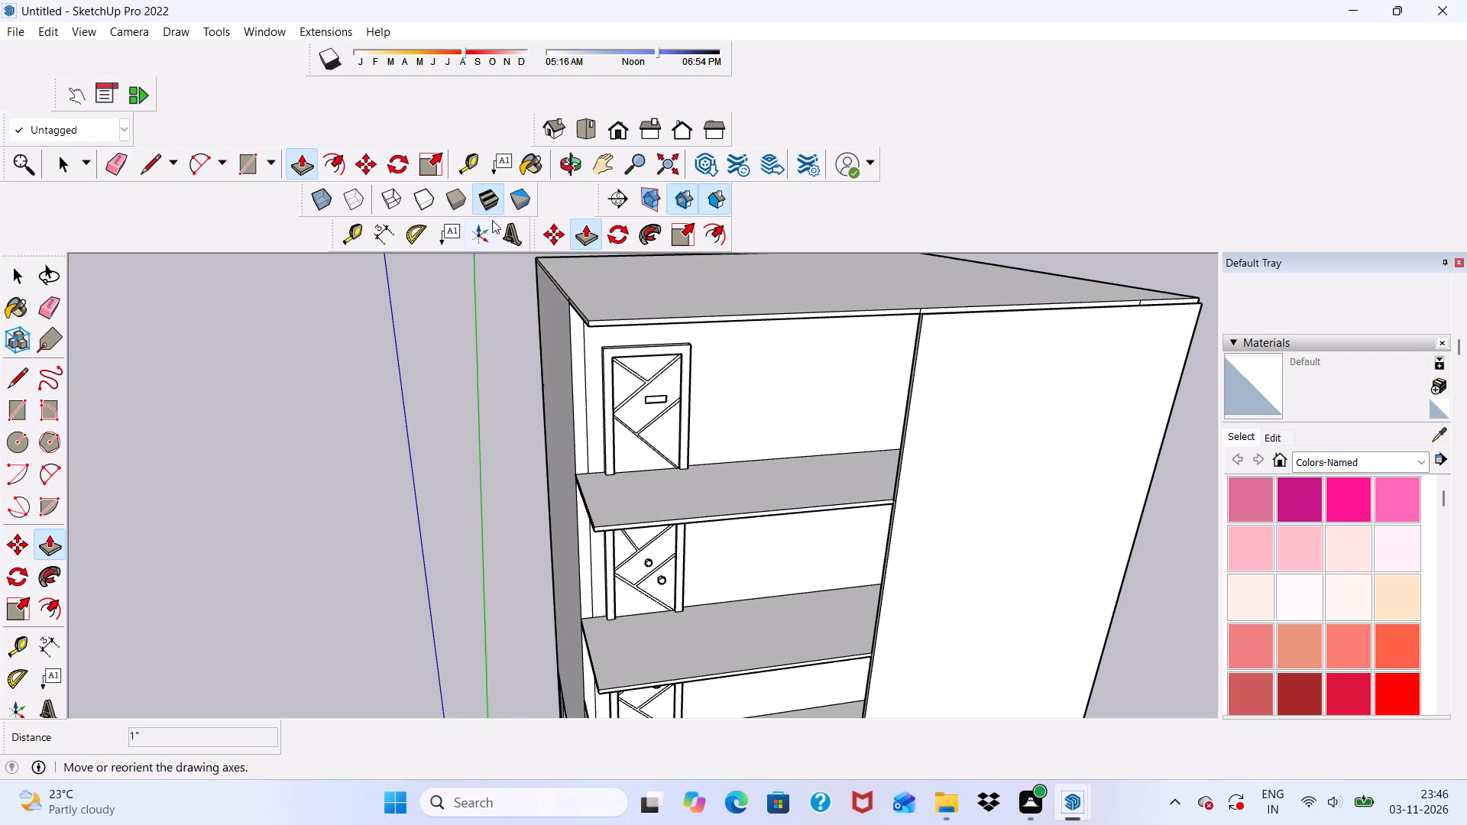
{"action": "scroll", "coordinate": [582, 0], "scroll_direction": "up", "scroll_amount": 1}
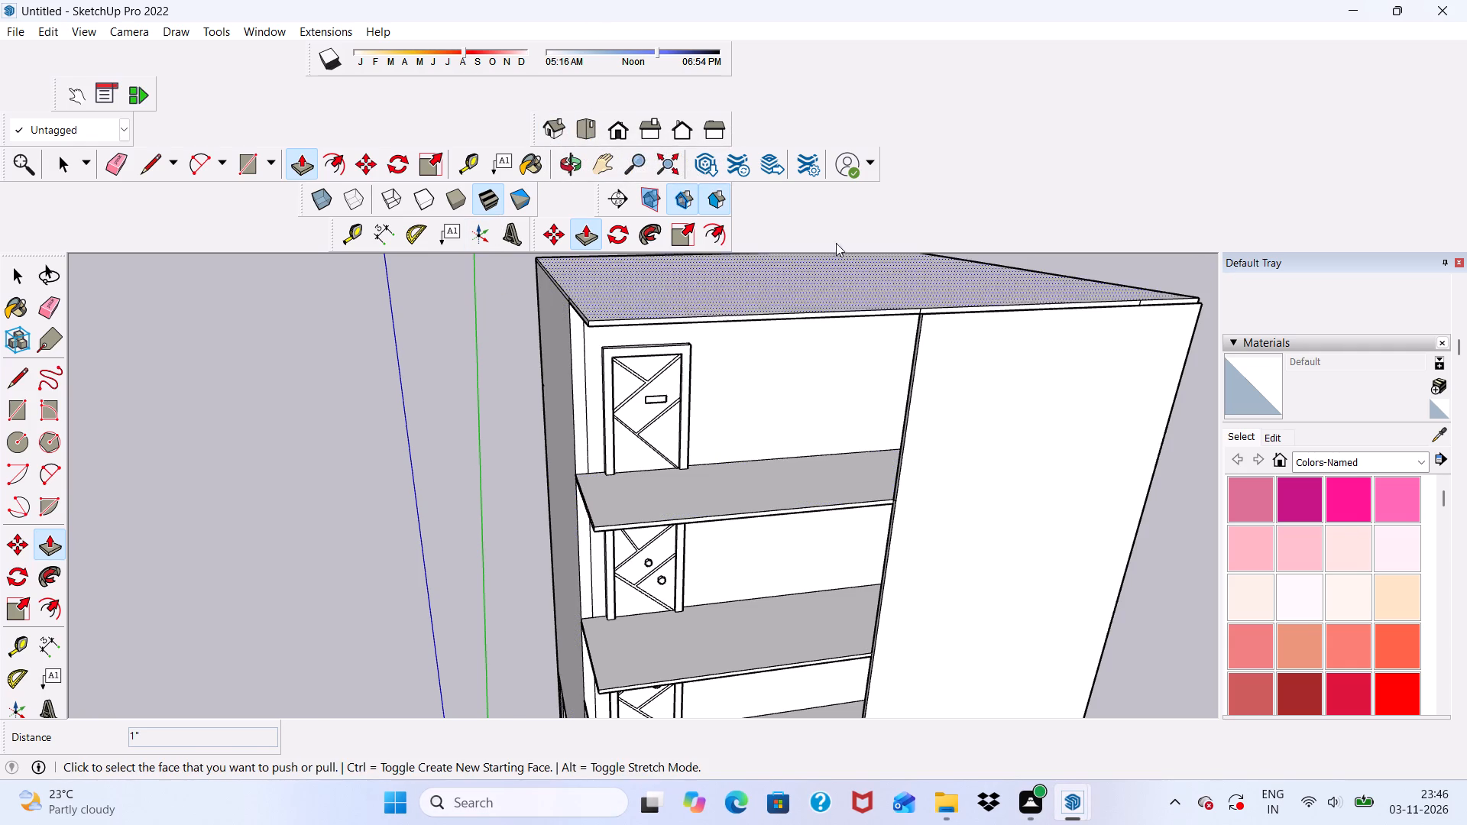
Erase the stray short edge on the roof slab's front face where it meets the side wall.
{"action": "scroll", "coordinate": [691, 175], "scroll_direction": "down", "scroll_amount": 5}
{"action": "middle_click_drag", "start_coordinate": [793, 403], "coordinate": [998, 414]}
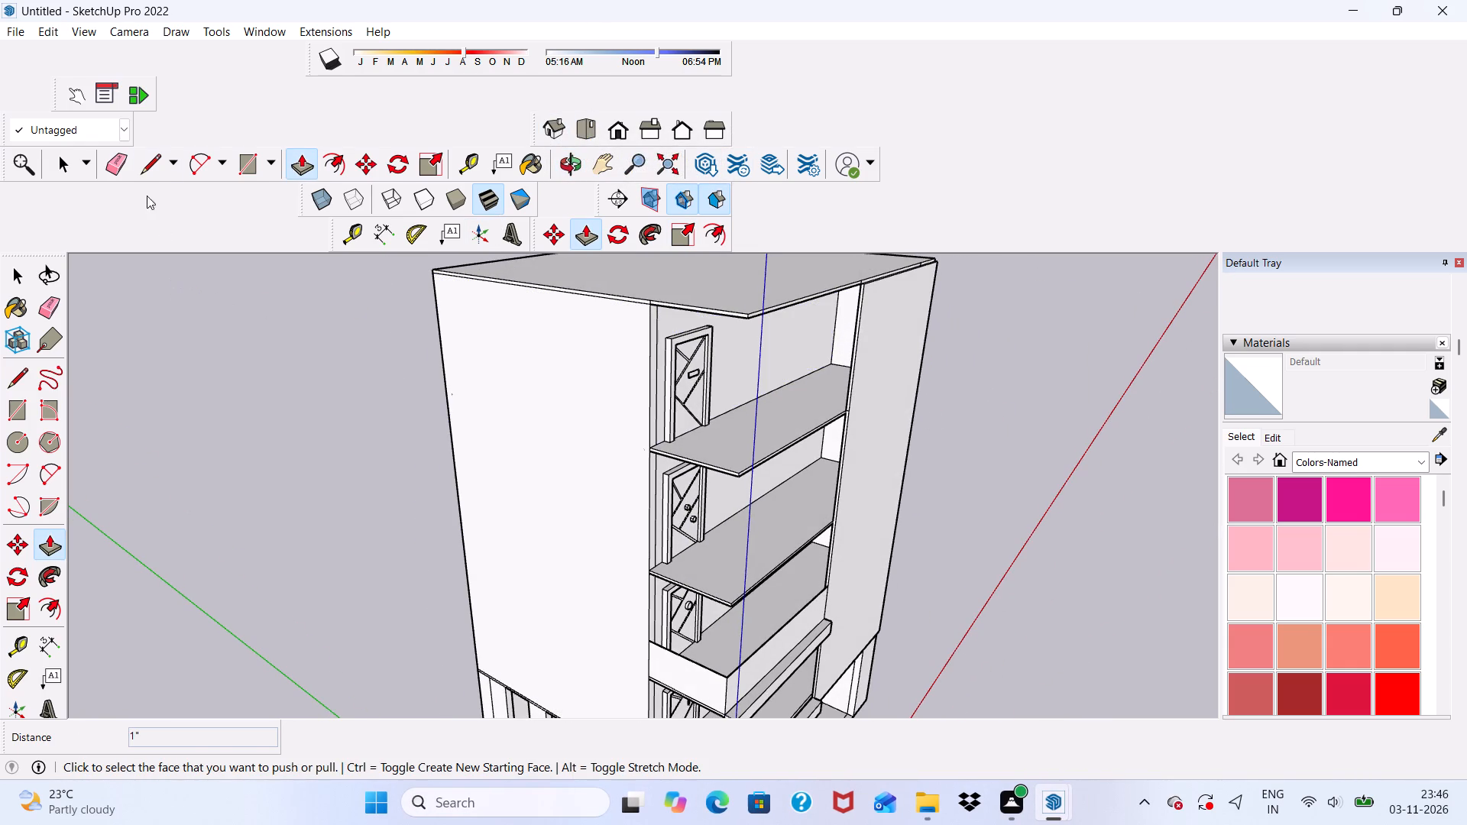
{"action": "left_click", "coordinate": [115, 165]}
{"action": "scroll", "coordinate": [555, 317], "scroll_direction": "up", "scroll_amount": 5}
{"action": "scroll", "coordinate": [753, 286], "scroll_direction": "up", "scroll_amount": 6}
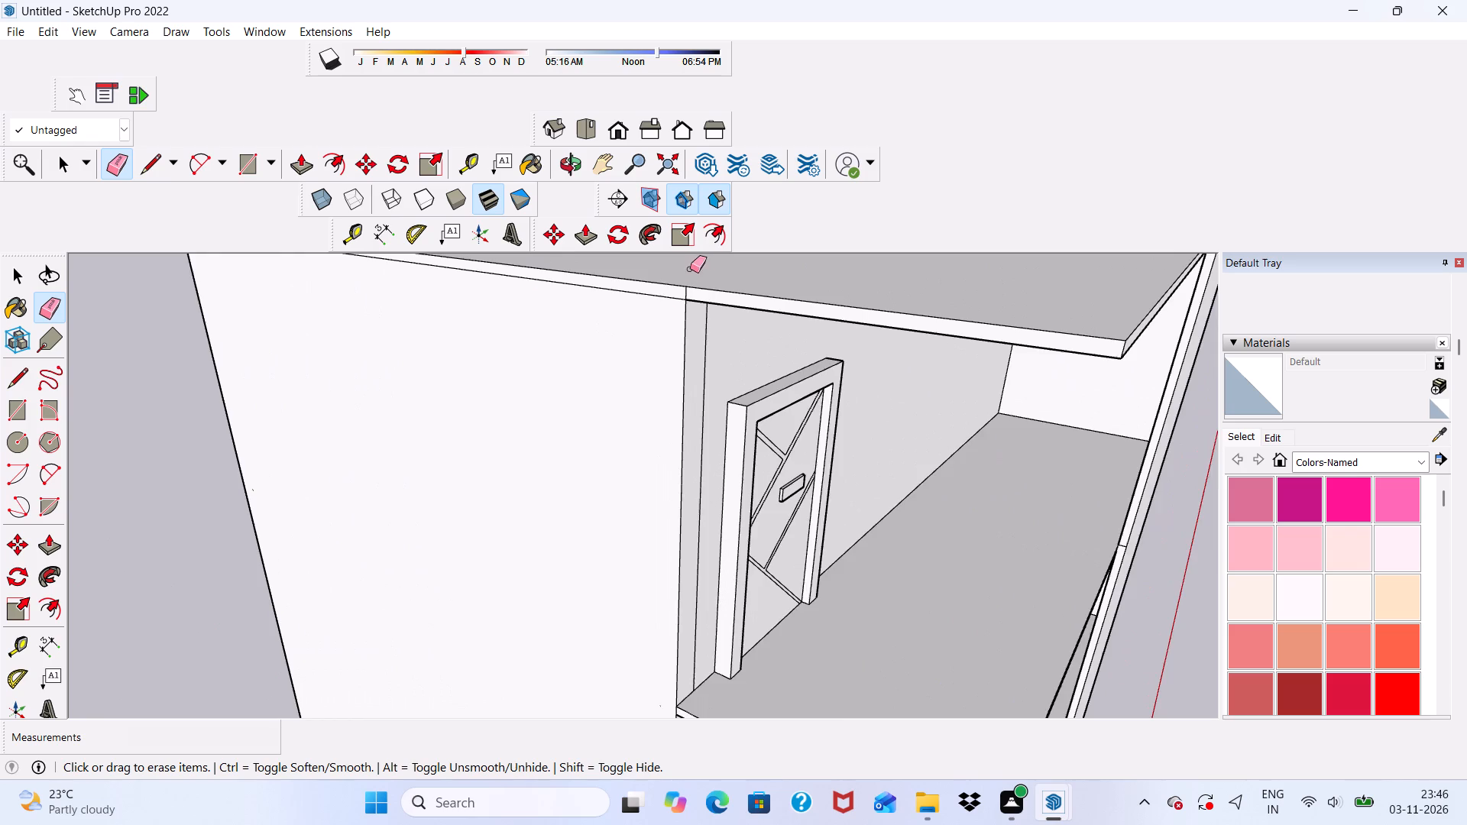
{"action": "scroll", "coordinate": [690, 269], "scroll_direction": "up", "scroll_amount": 5}
{"action": "left_click", "coordinate": [699, 294]}
{"action": "scroll", "coordinate": [662, 277], "scroll_direction": "down", "scroll_amount": 19}
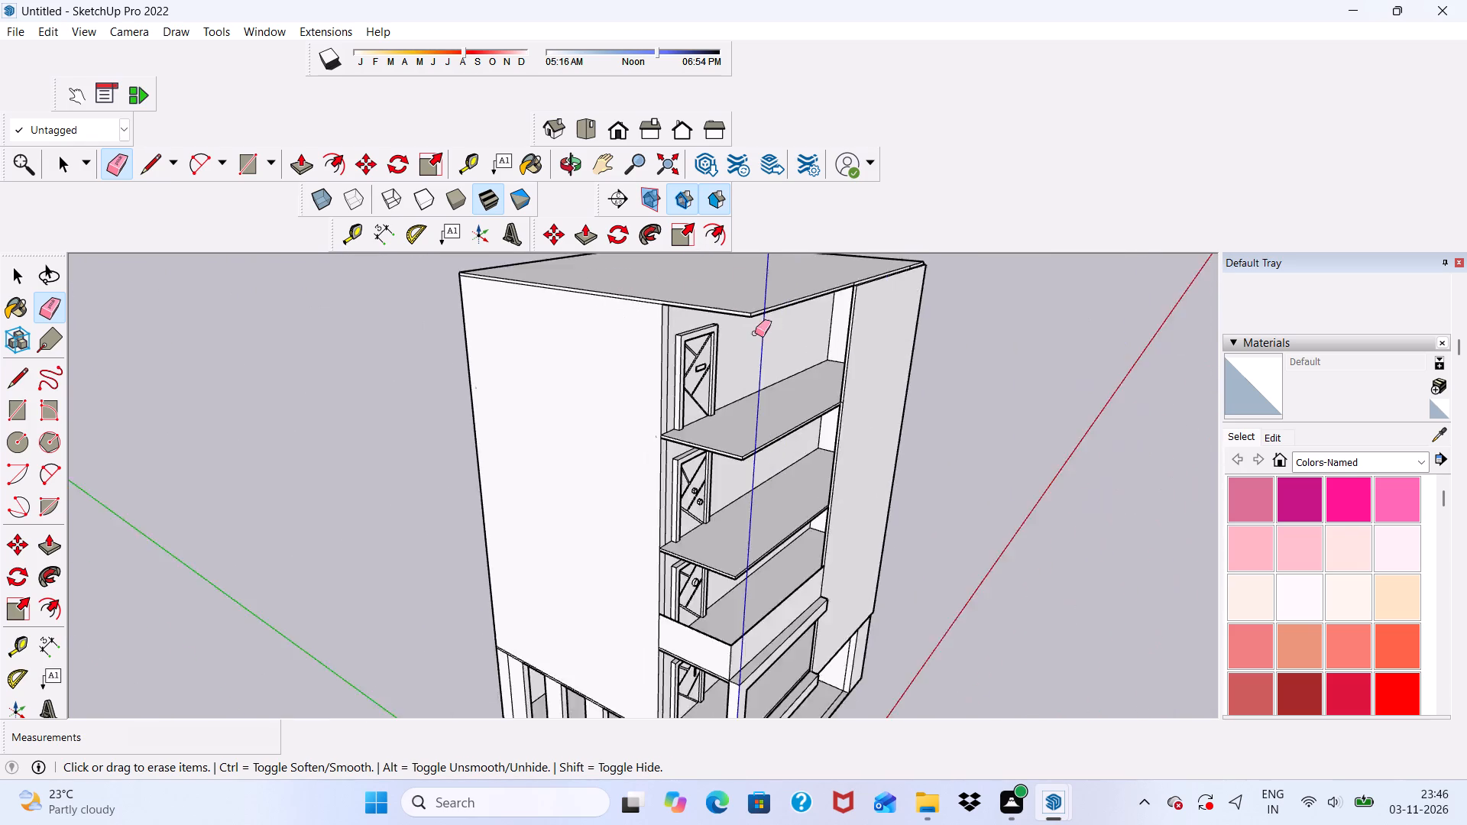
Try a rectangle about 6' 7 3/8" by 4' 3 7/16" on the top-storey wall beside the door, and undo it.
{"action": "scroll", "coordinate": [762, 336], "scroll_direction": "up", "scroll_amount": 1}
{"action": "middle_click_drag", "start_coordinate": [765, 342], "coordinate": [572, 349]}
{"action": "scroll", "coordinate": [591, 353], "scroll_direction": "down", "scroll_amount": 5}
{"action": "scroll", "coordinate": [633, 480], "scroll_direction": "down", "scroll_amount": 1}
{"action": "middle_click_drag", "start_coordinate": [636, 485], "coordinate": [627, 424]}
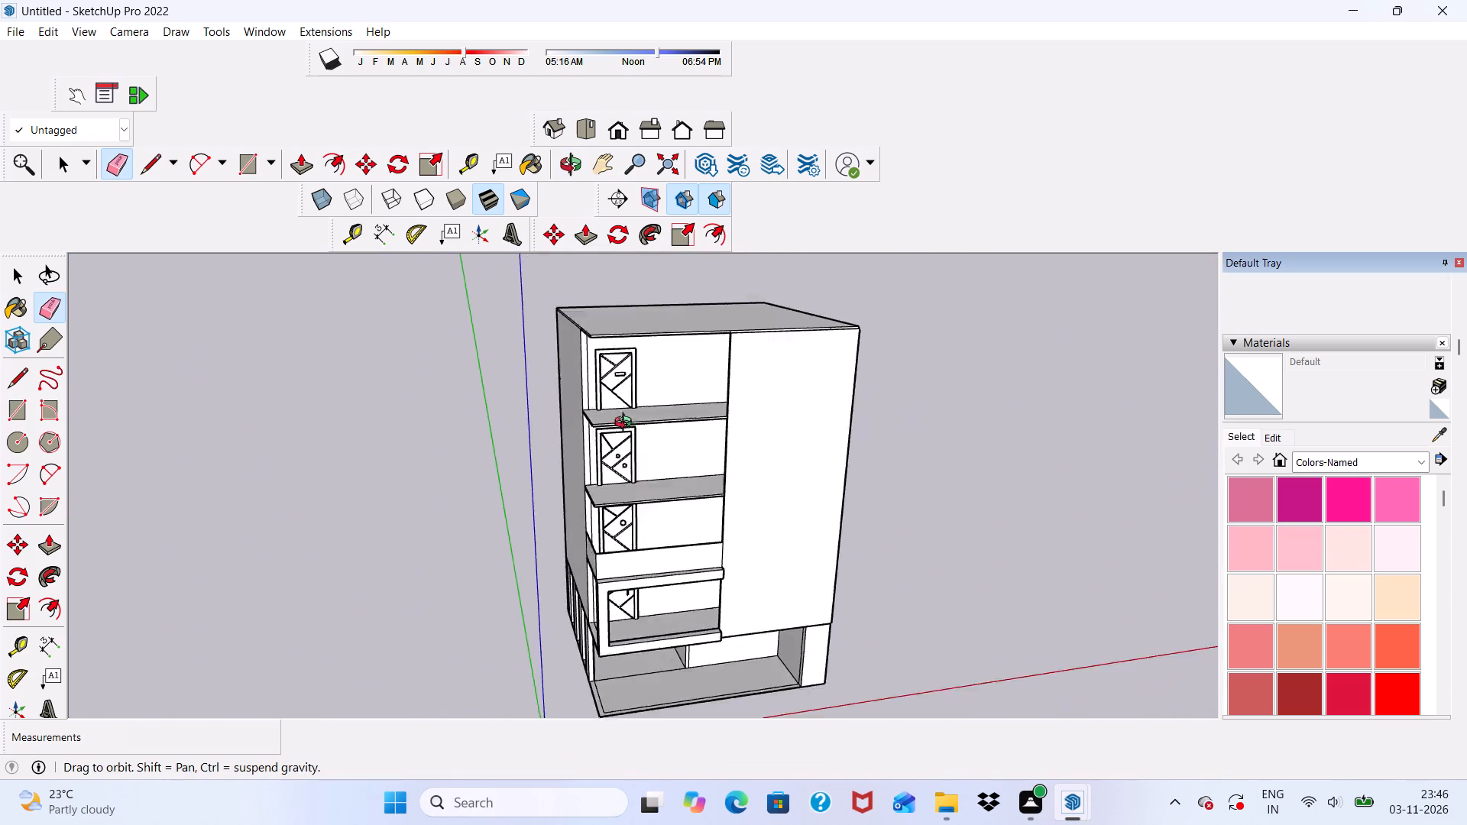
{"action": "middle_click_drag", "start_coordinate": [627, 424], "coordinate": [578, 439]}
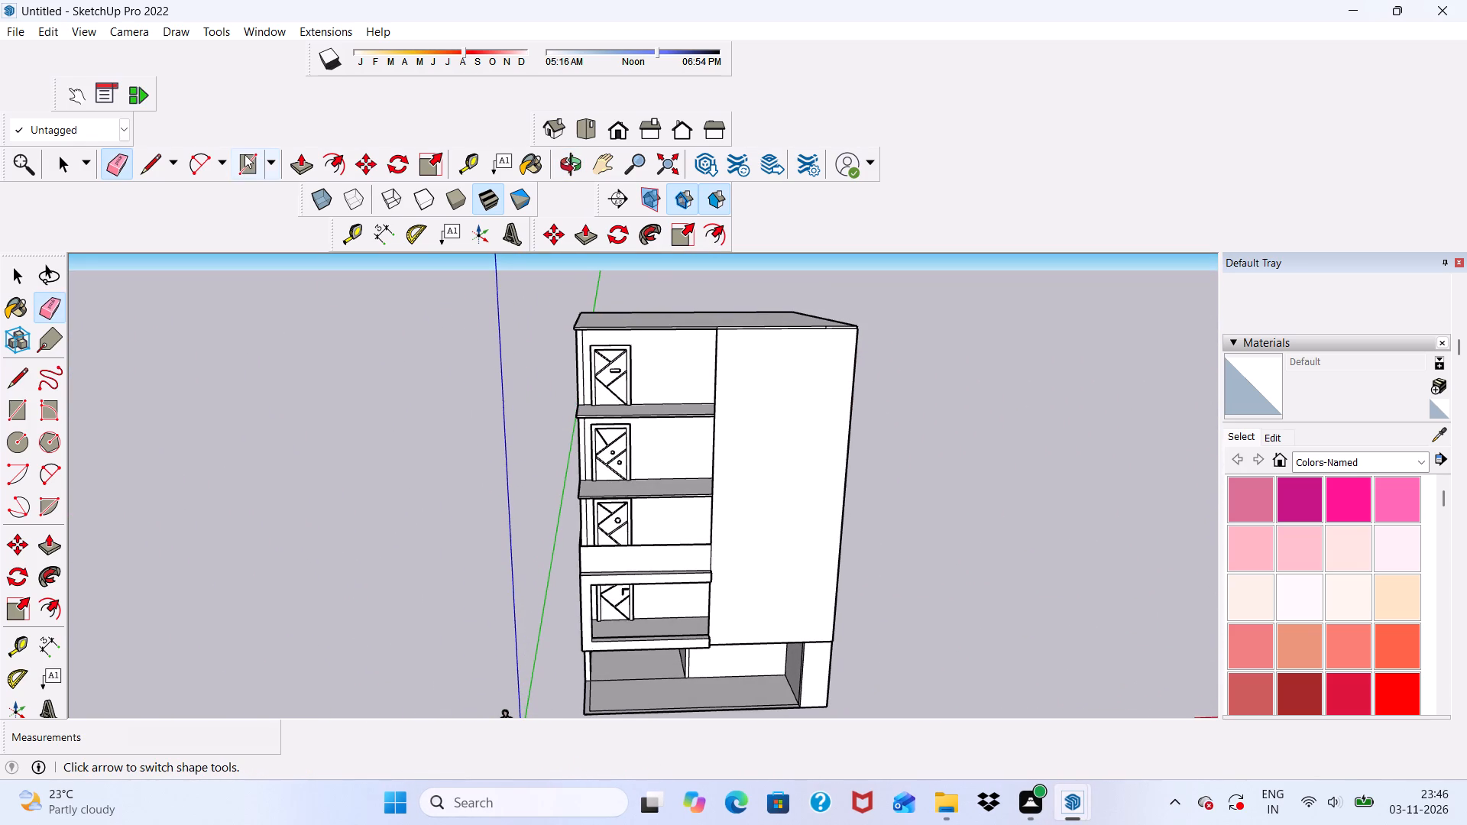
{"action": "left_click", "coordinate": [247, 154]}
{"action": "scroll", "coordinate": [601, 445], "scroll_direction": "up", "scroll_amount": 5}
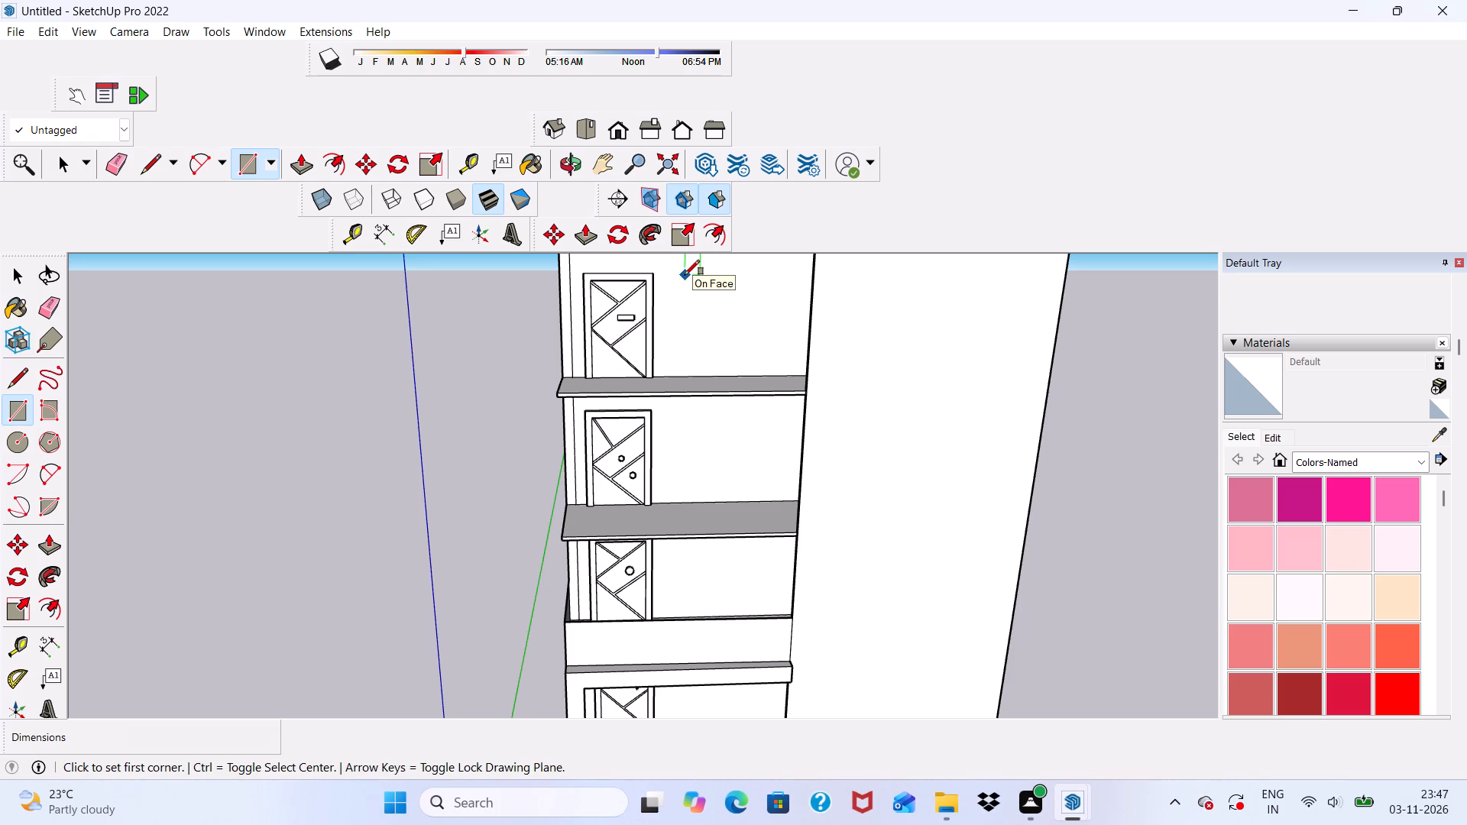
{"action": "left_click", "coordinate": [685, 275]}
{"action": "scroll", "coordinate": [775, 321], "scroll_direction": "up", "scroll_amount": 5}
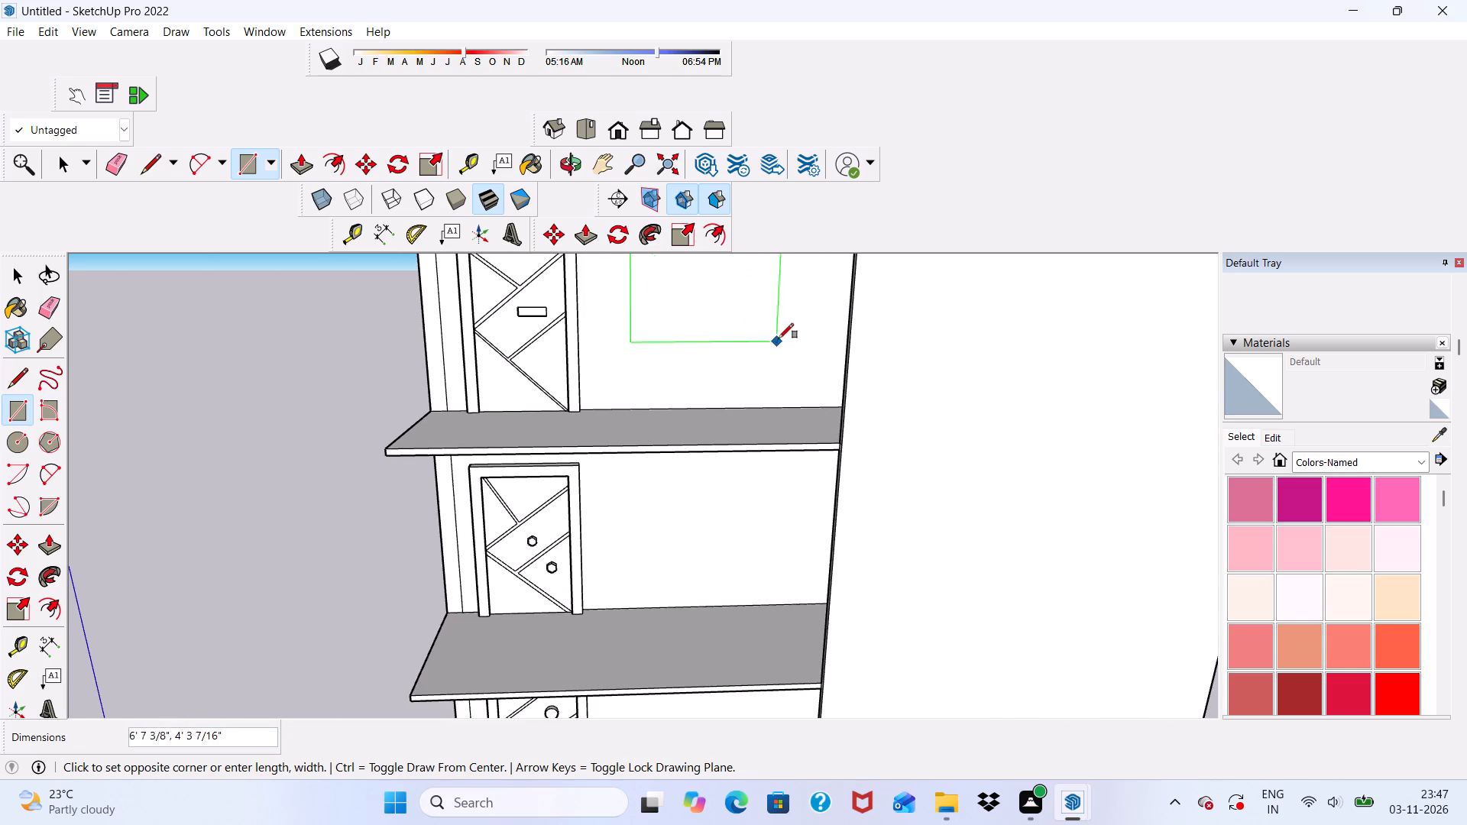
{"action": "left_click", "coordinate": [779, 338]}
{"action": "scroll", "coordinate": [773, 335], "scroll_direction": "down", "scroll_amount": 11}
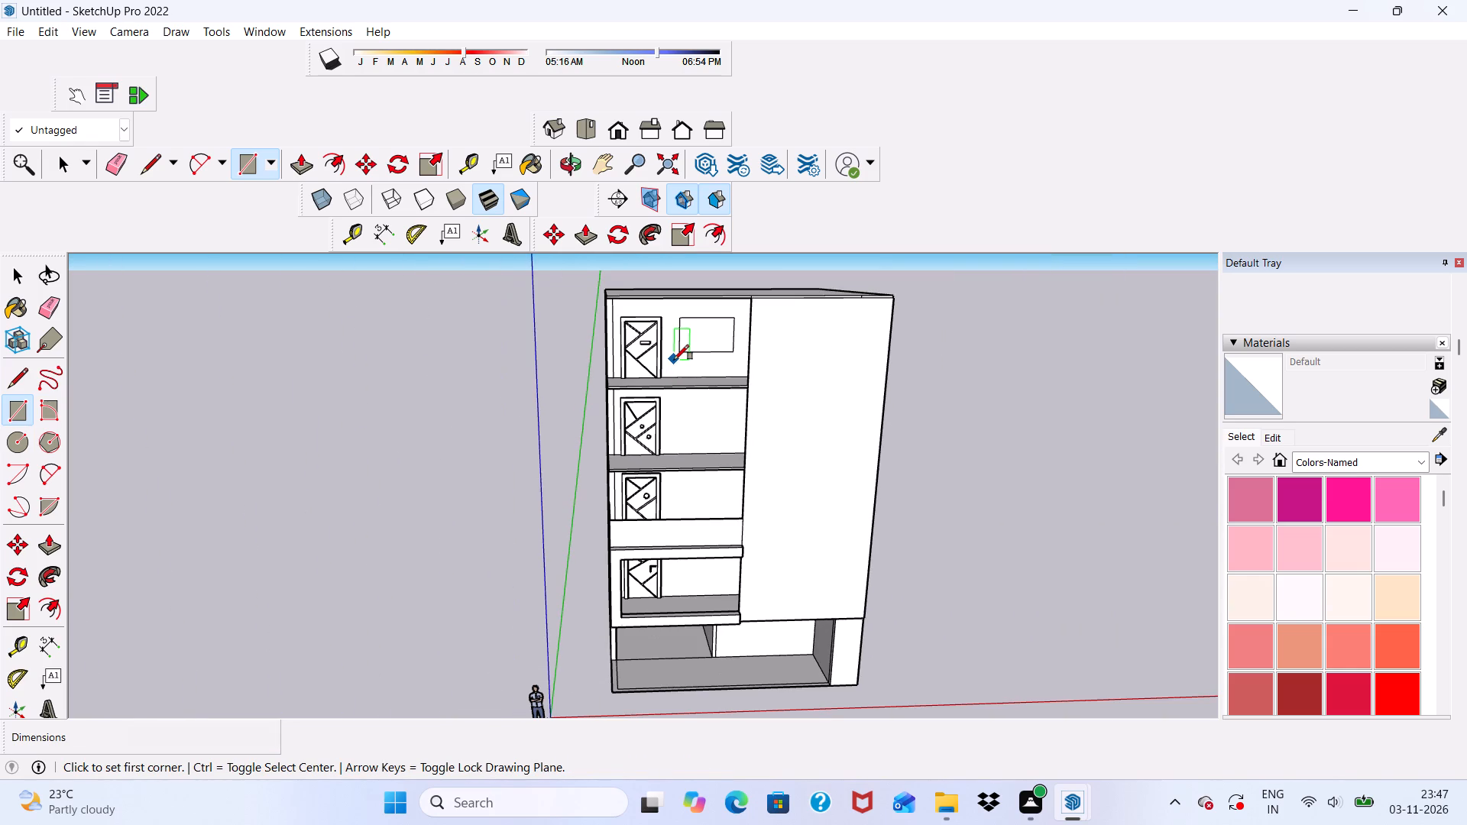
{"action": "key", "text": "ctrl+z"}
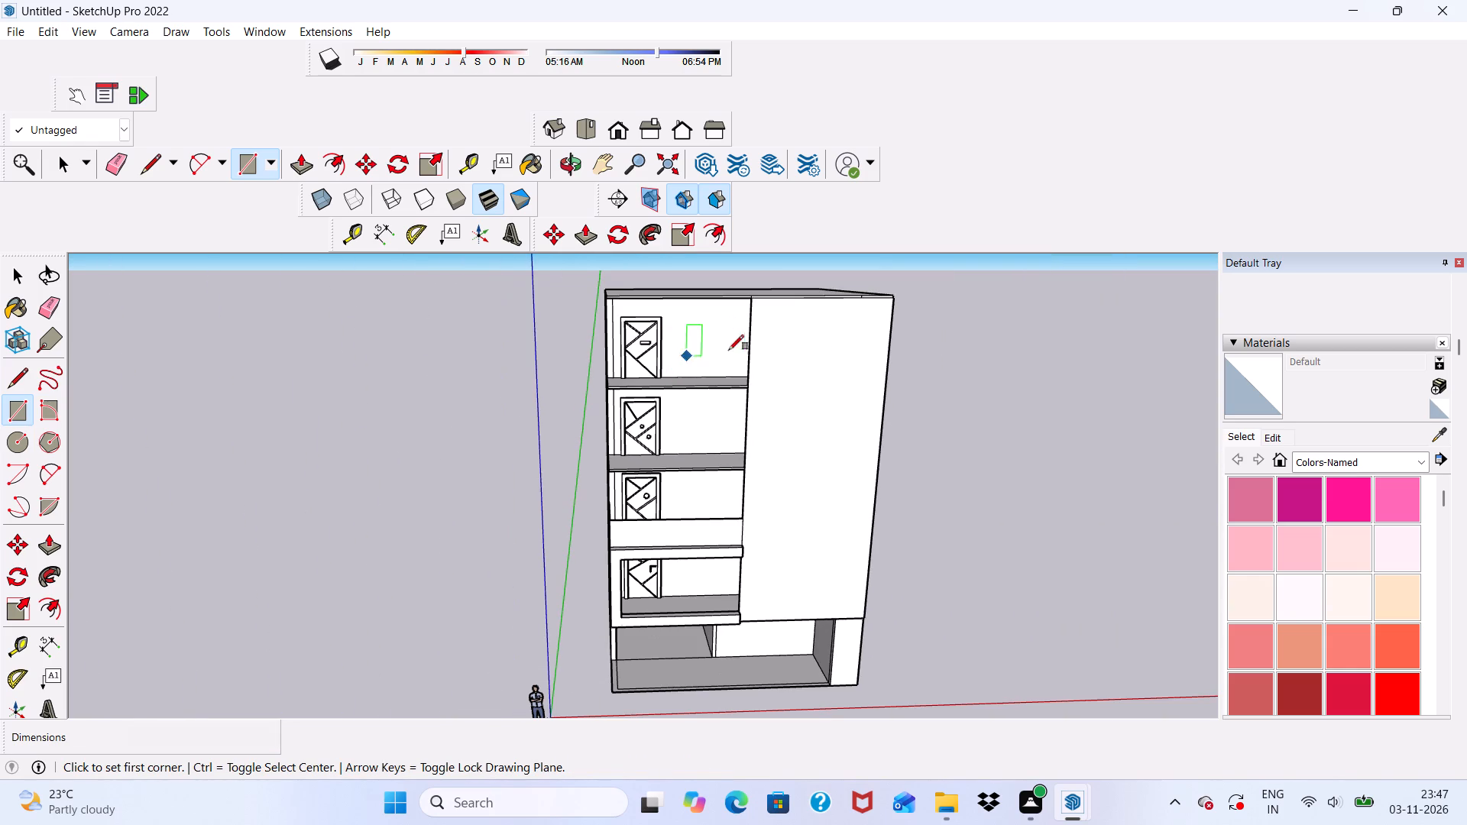
Draw a nearly square window rectangle on the top-storey wall beside the door, starting level with the door frame's top.
{"action": "scroll", "coordinate": [716, 331], "scroll_direction": "up", "scroll_amount": 8}
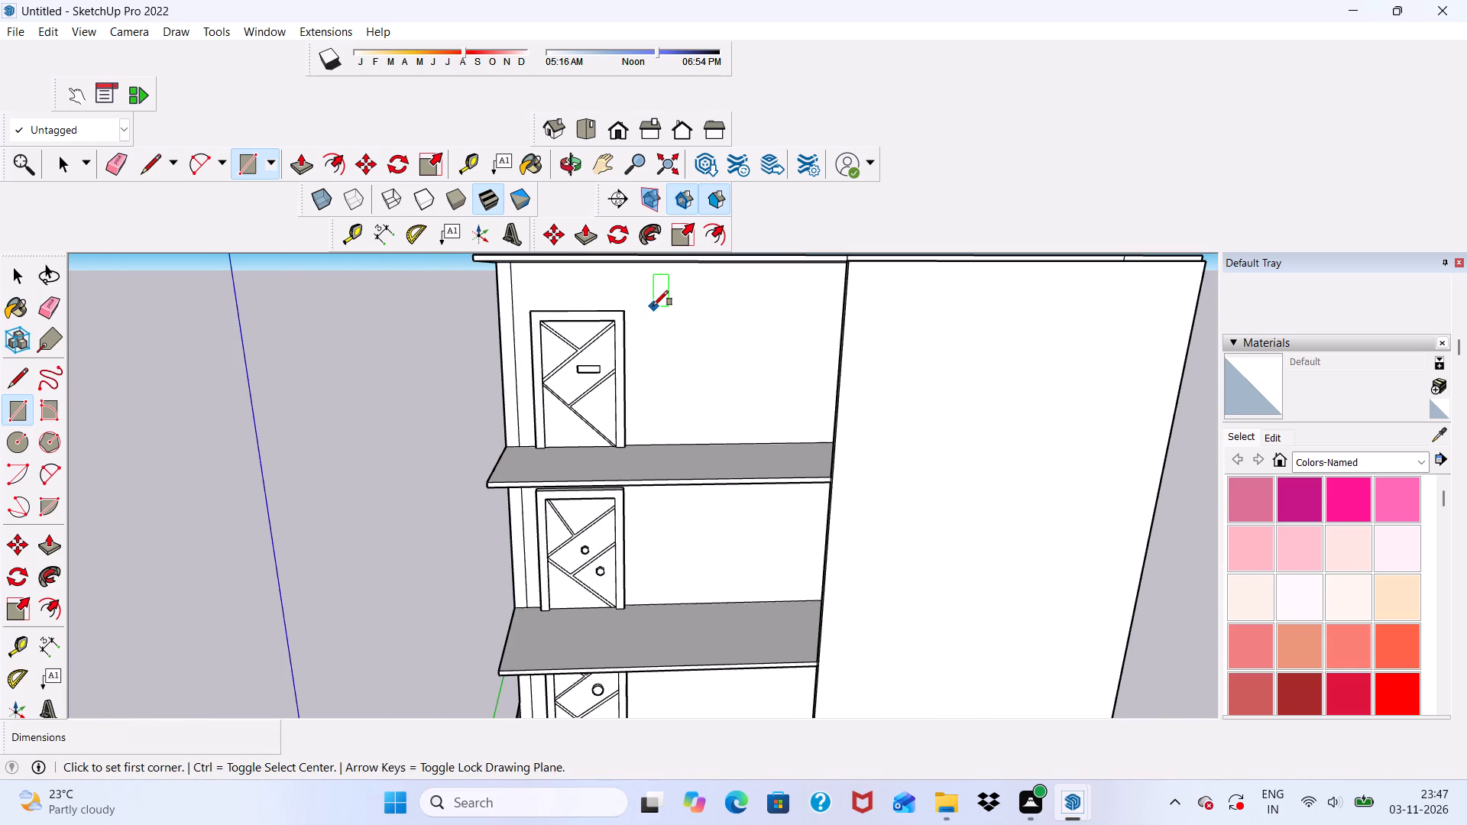
{"action": "left_click", "coordinate": [653, 311]}
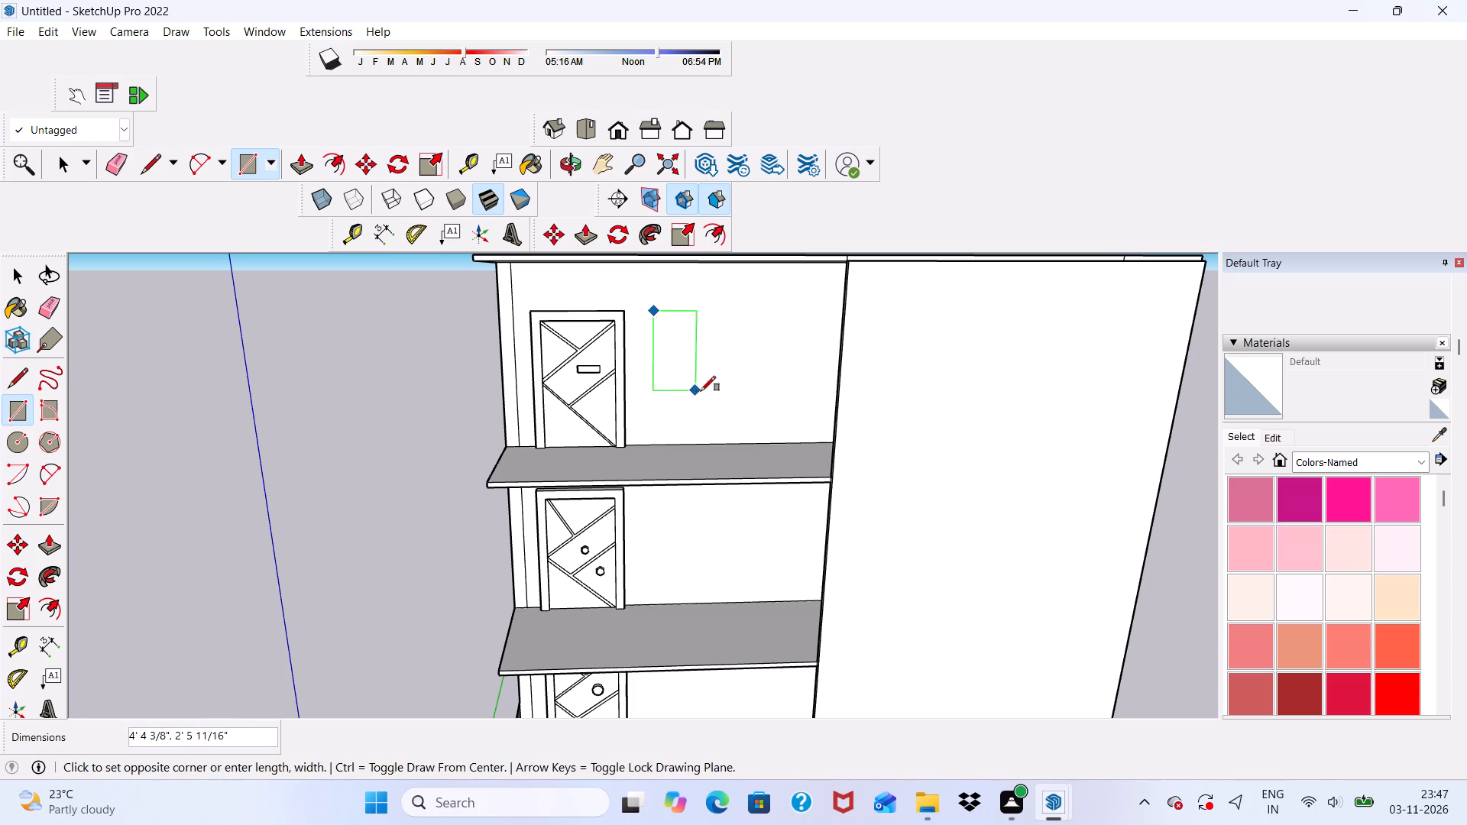
{"action": "scroll", "coordinate": [734, 392], "scroll_direction": "up", "scroll_amount": 1}
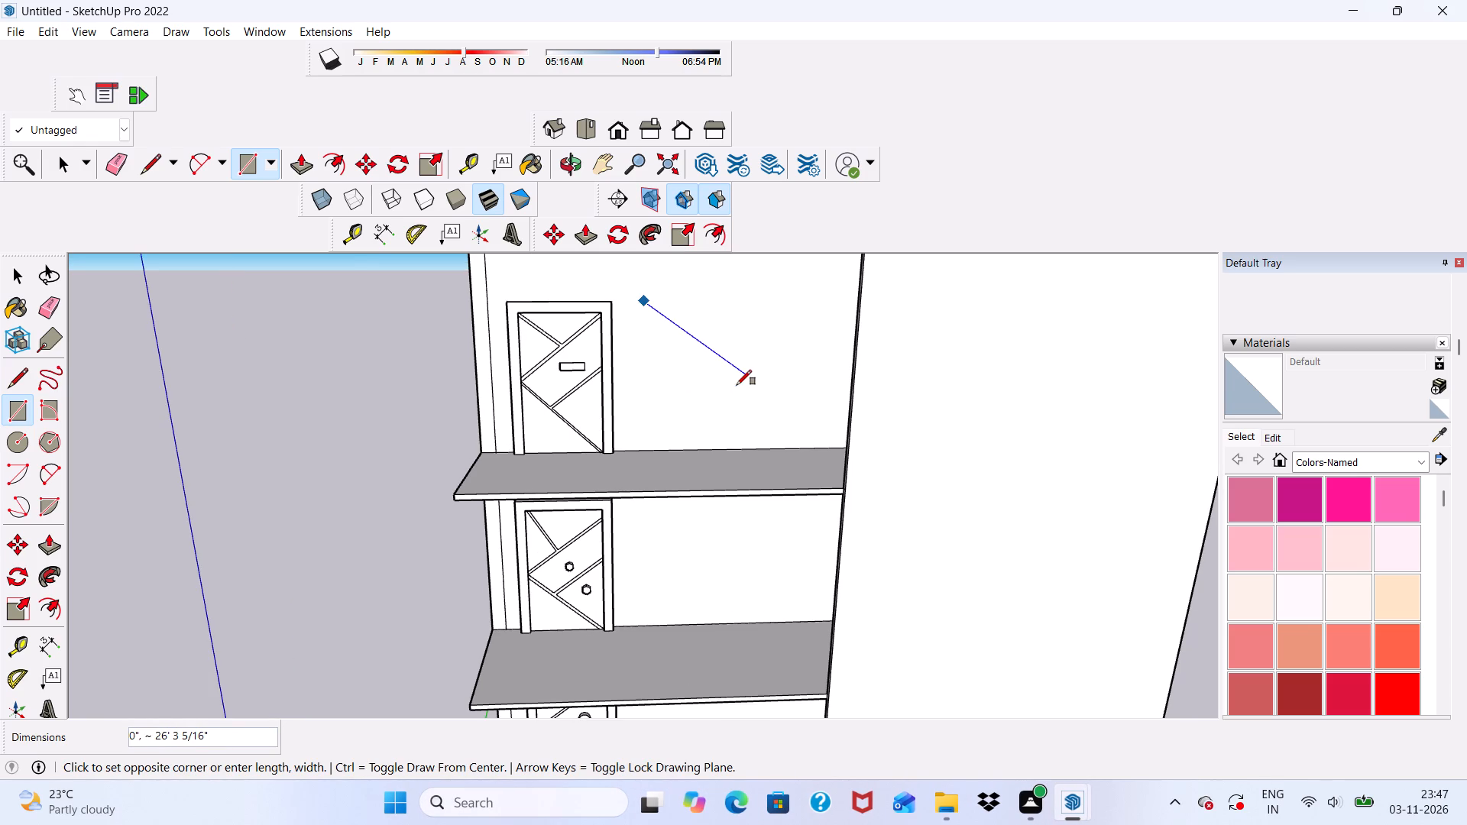
{"action": "left_click", "coordinate": [736, 387]}
{"action": "scroll", "coordinate": [733, 374], "scroll_direction": "down", "scroll_amount": 4}
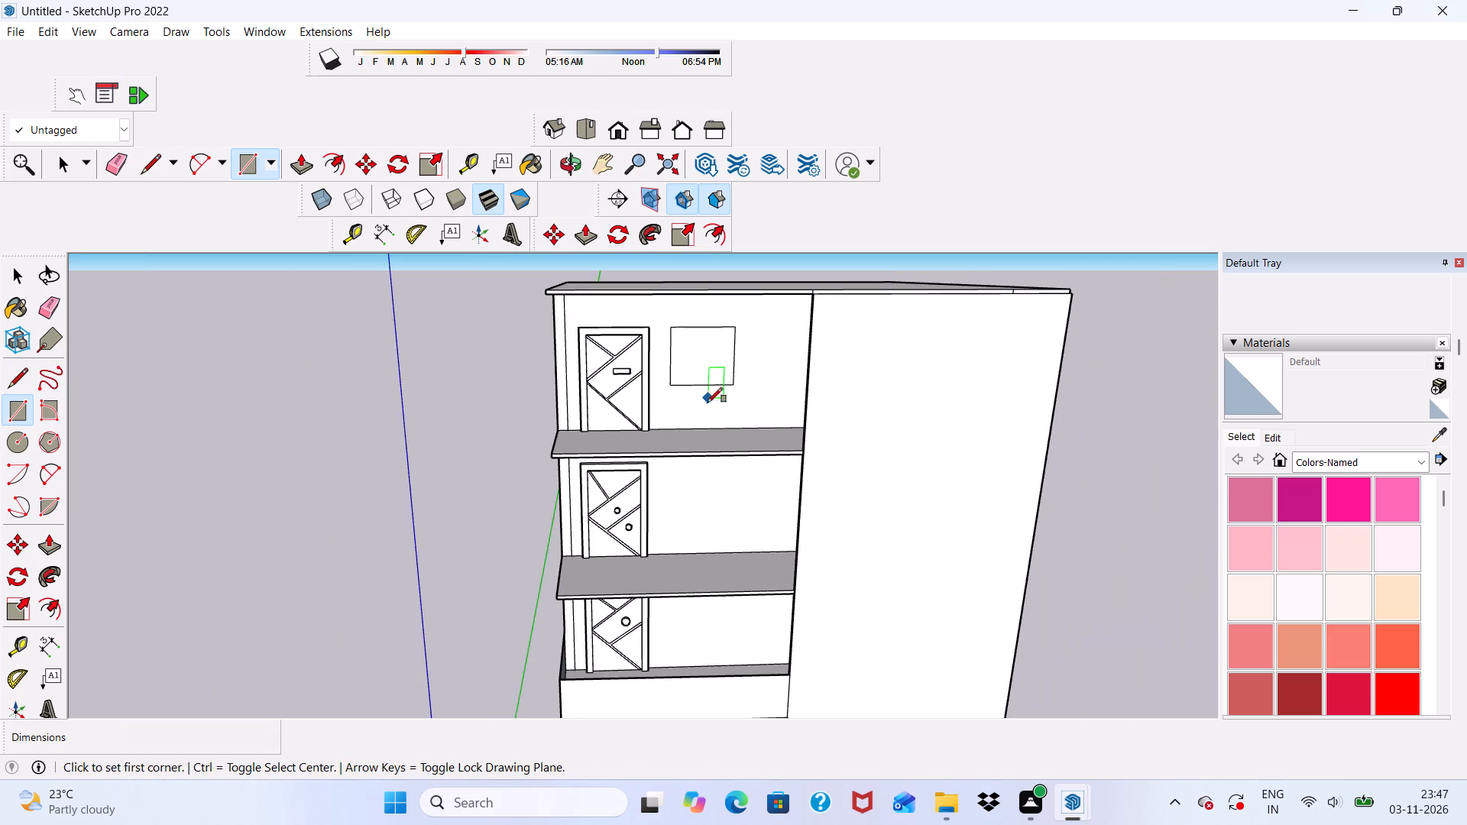
Copy the top-storey window rectangle straight down 9' 11 1/8" onto the wall of the storey below.
{"action": "middle_click_drag", "start_coordinate": [710, 414], "coordinate": [612, 338]}
{"action": "middle_click_drag", "start_coordinate": [662, 461], "coordinate": [664, 451]}
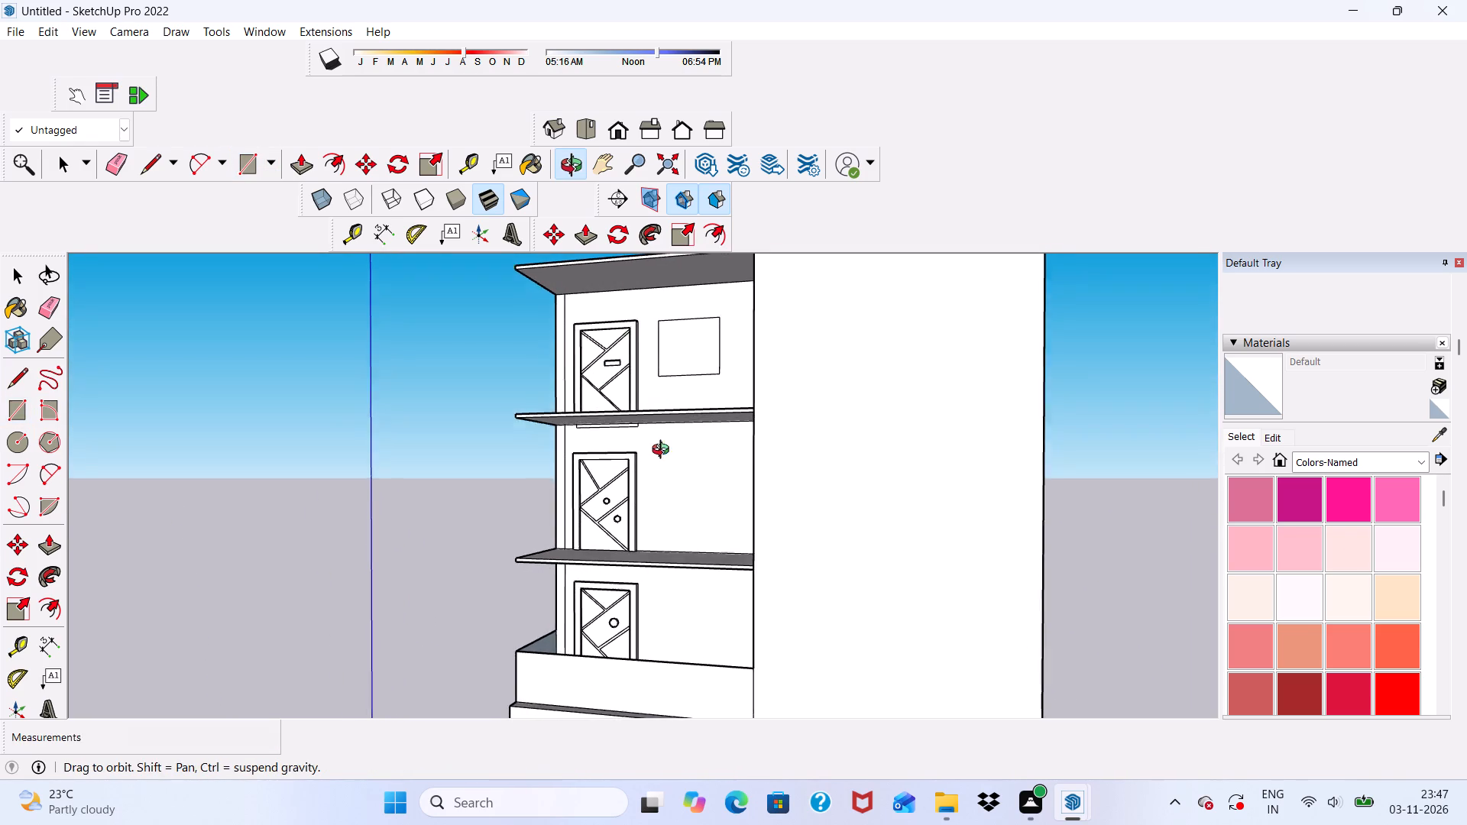
{"action": "middle_click_drag", "start_coordinate": [664, 451], "coordinate": [696, 455]}
{"action": "scroll", "coordinate": [696, 455], "scroll_direction": "up", "scroll_amount": 2}
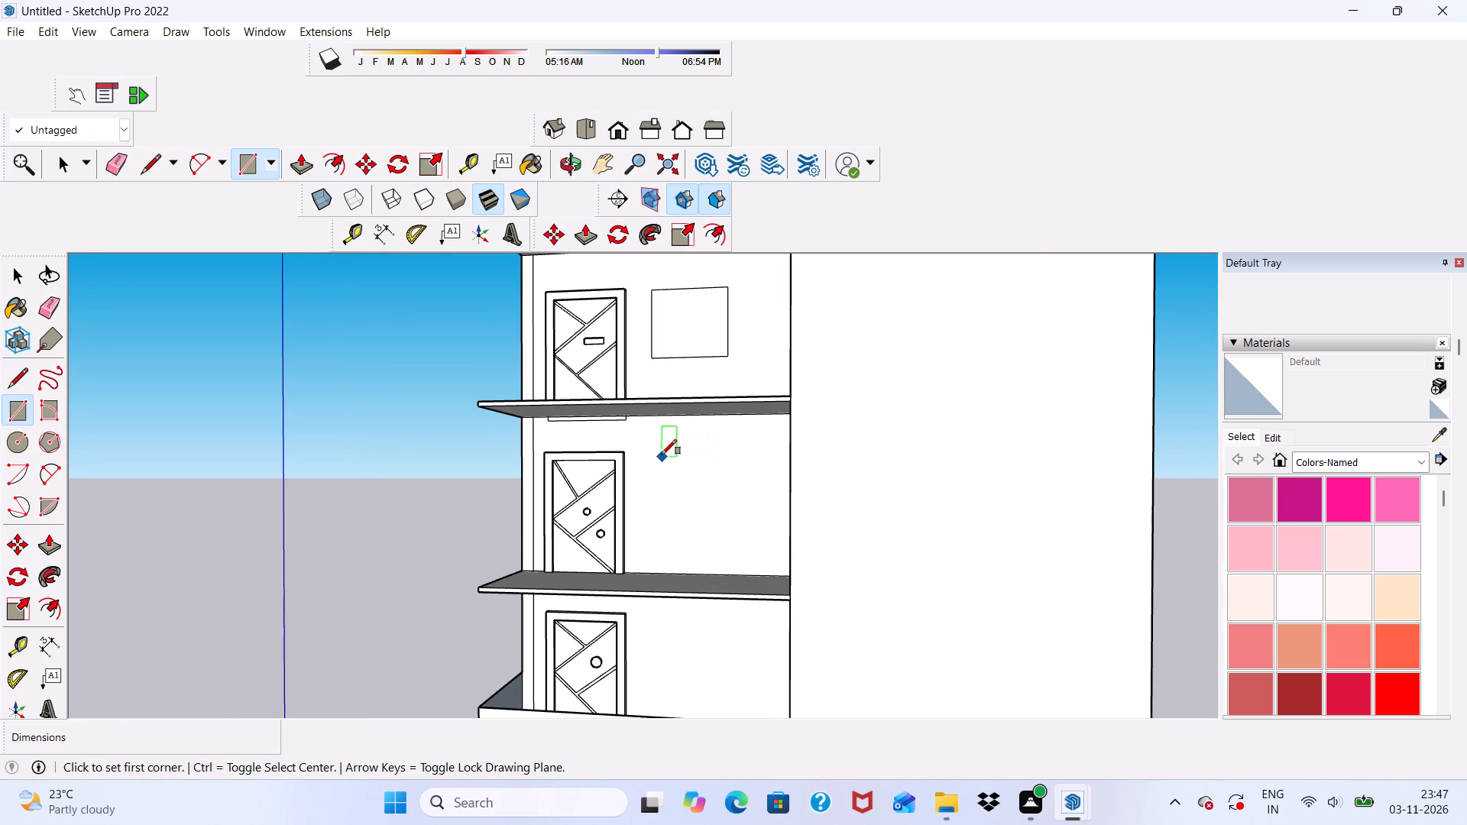
{"action": "left_click", "coordinate": [368, 163]}
{"action": "left_click", "coordinate": [692, 324]}
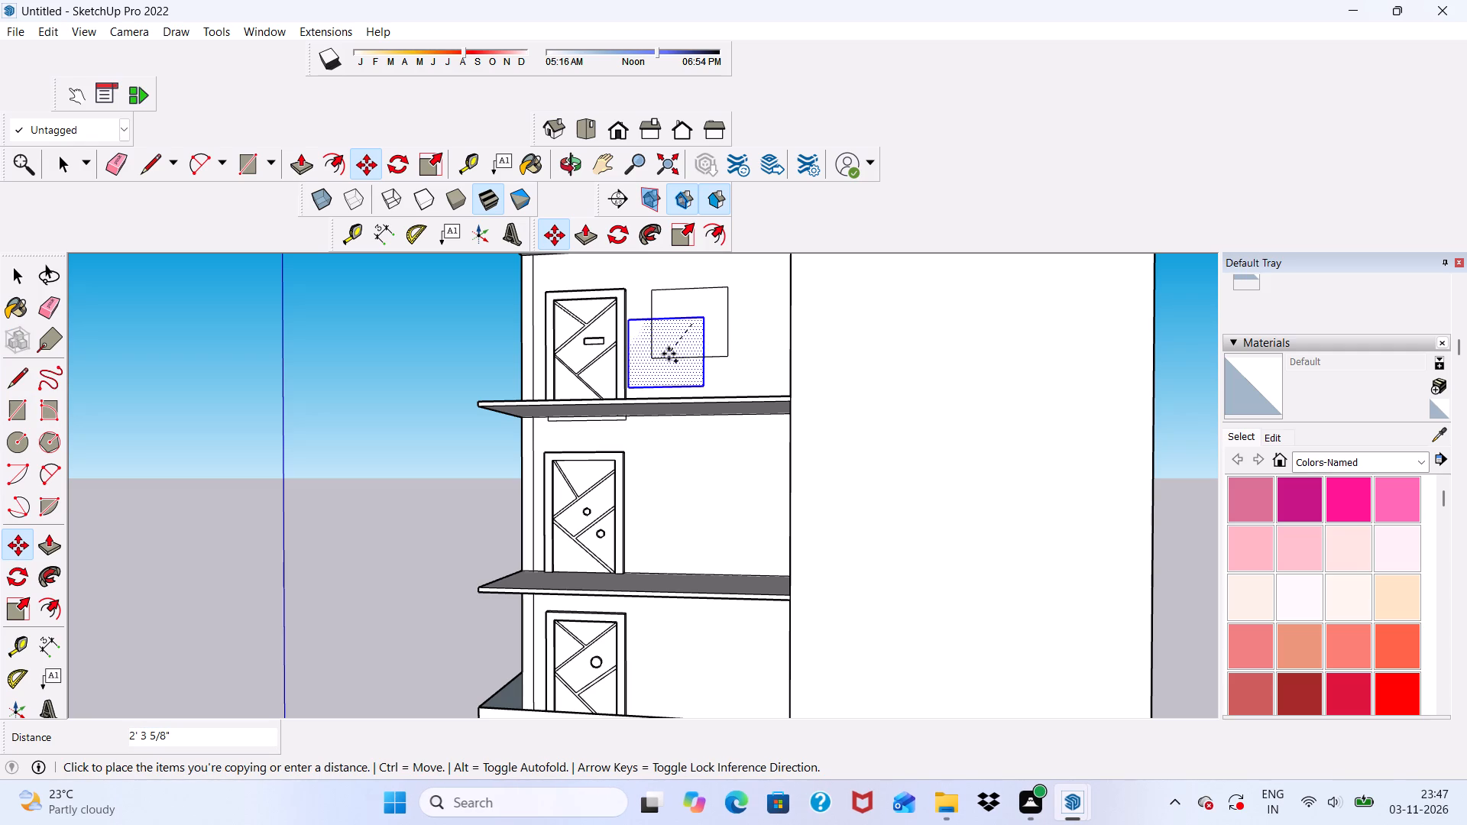
{"action": "scroll", "coordinate": [850, 823], "scroll_direction": "down", "scroll_amount": 1}
{"action": "scroll", "coordinate": [679, 507], "scroll_direction": "up", "scroll_amount": 4}
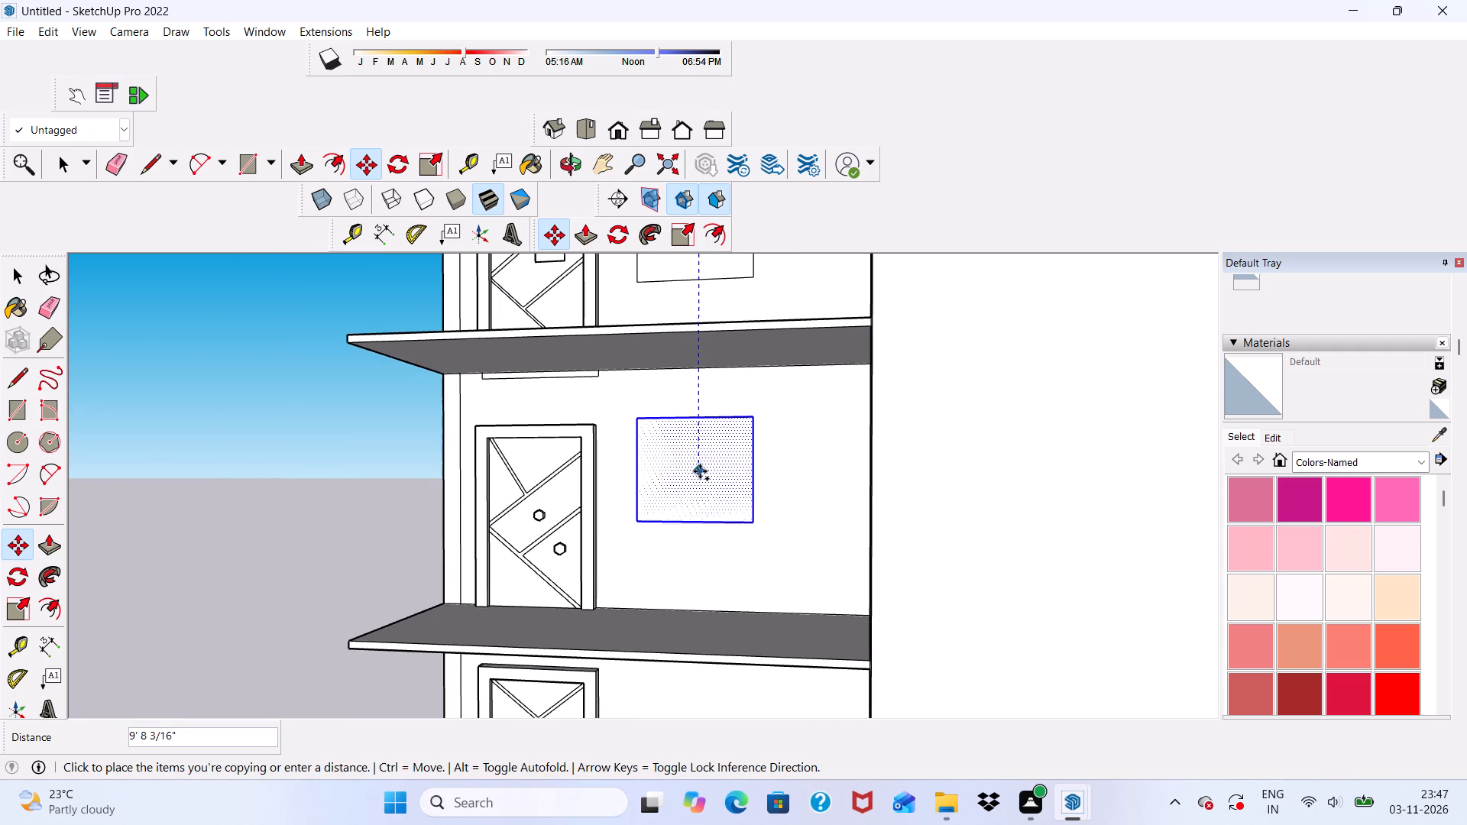
{"action": "left_click", "coordinate": [701, 477]}
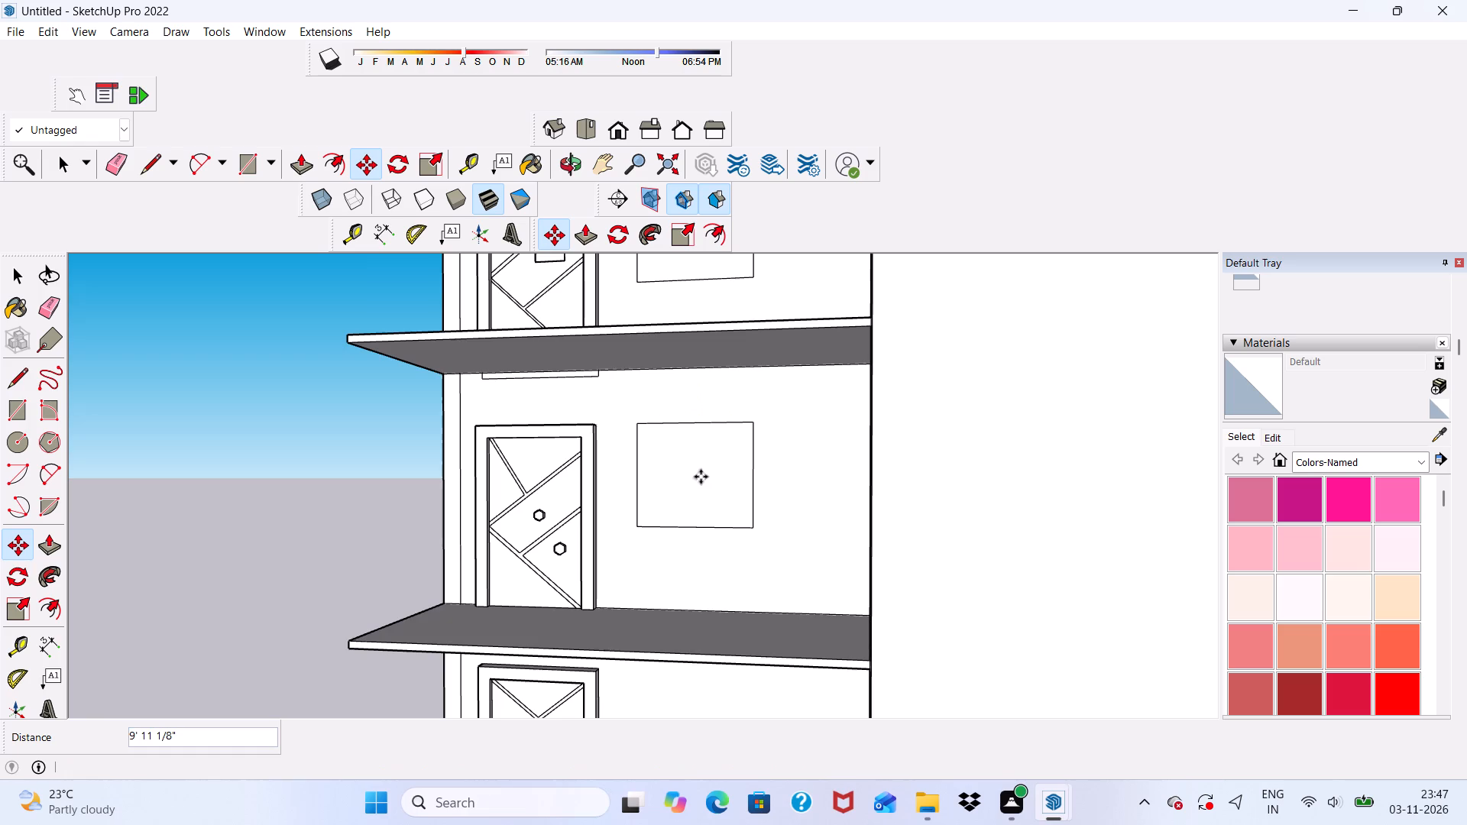
Repeat the window copy down the facade as a *4 array.
{"action": "scroll", "coordinate": [665, 449], "scroll_direction": "down", "scroll_amount": 8}
{"action": "middle_click_drag", "start_coordinate": [691, 449], "coordinate": [756, 402]}
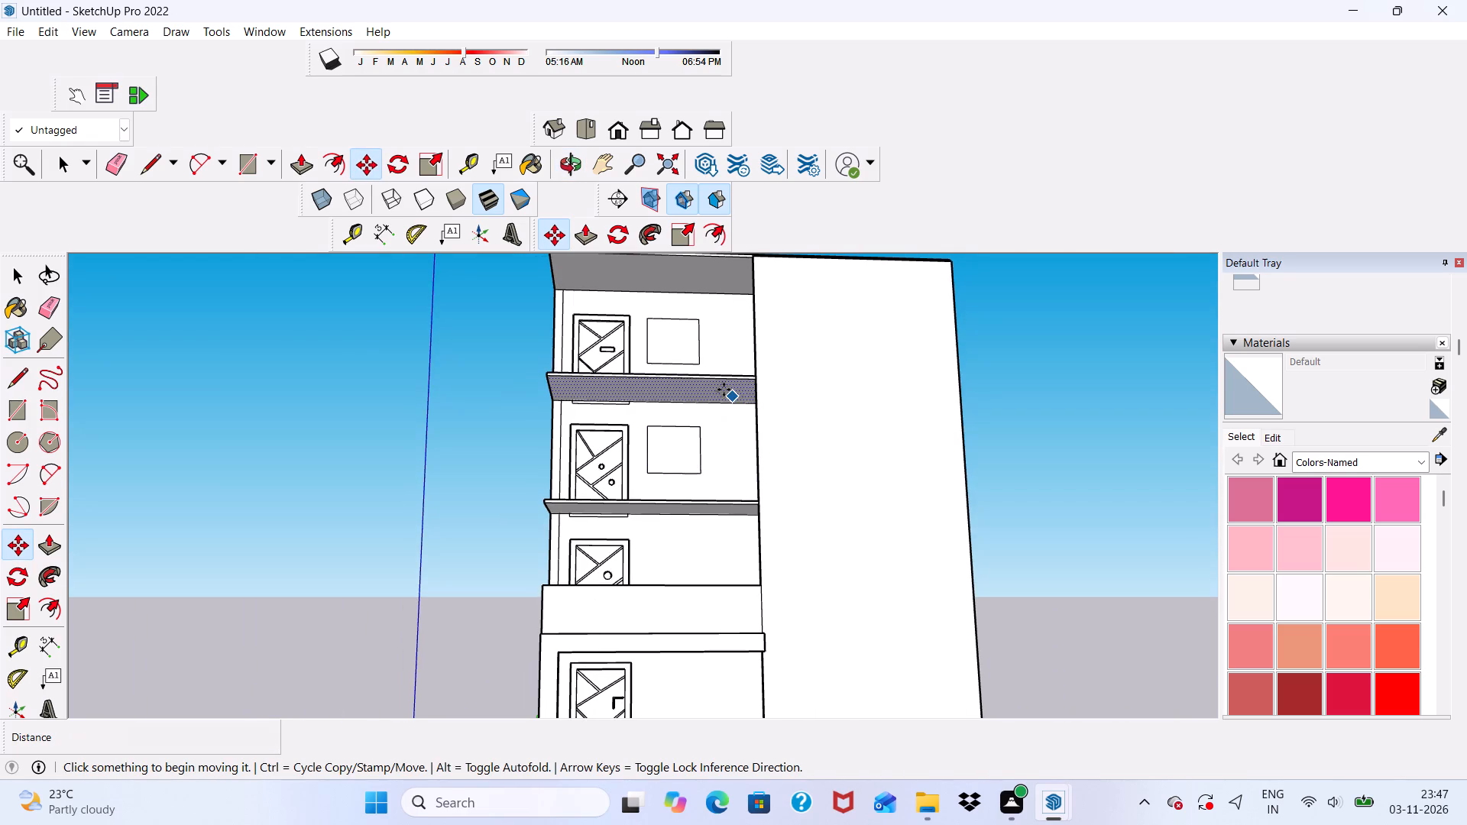
{"action": "key", "text": "shift+asterisk"}
{"action": "key", "text": "4"}
{"action": "key", "text": "Return"}
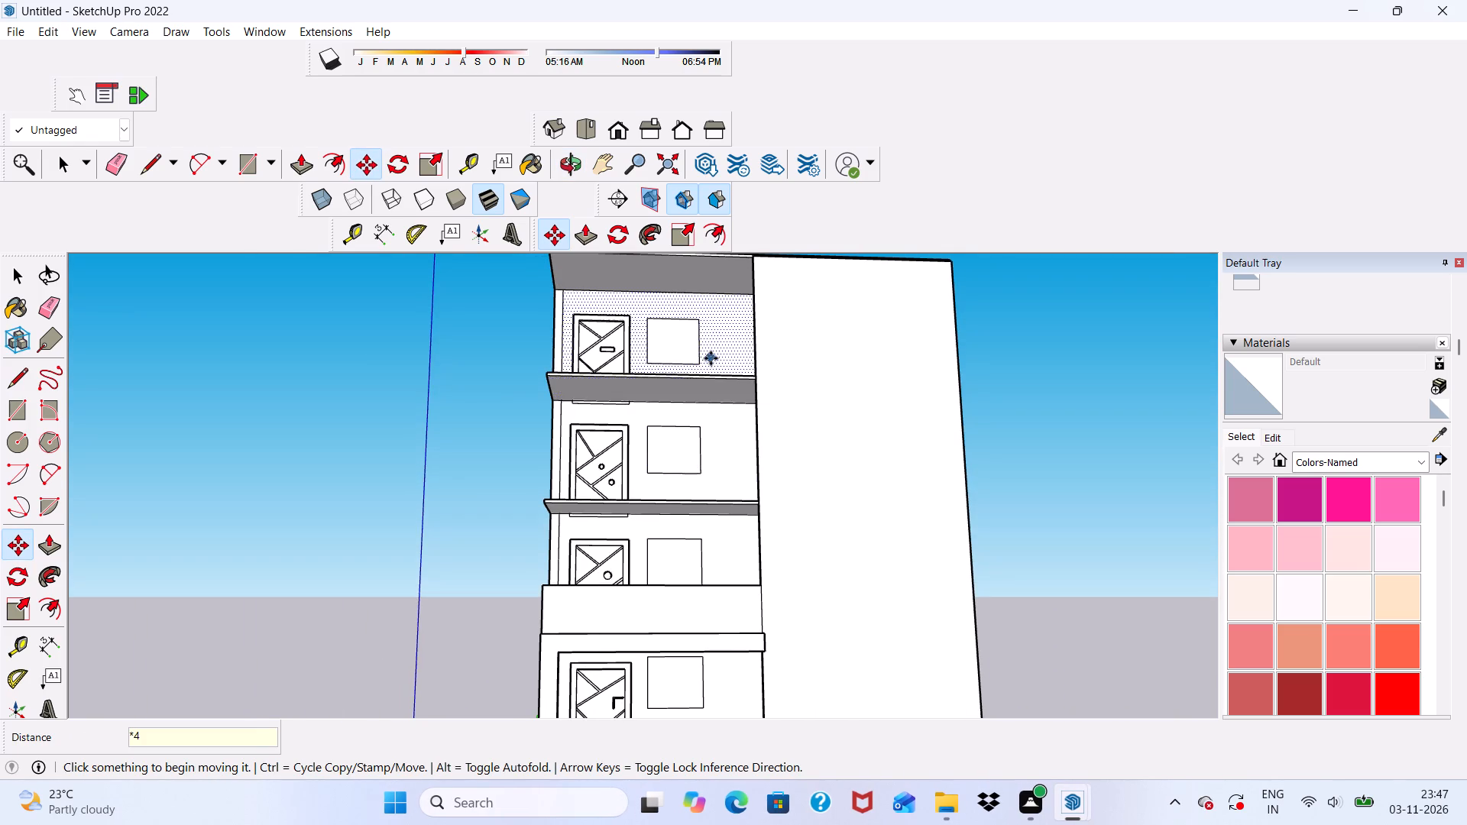
Erase all four edges of the surplus window rectangle in the open ground-floor bay.
{"action": "scroll", "coordinate": [711, 396], "scroll_direction": "down", "scroll_amount": 7}
{"action": "middle_click_drag", "start_coordinate": [583, 677], "coordinate": [655, 634]}
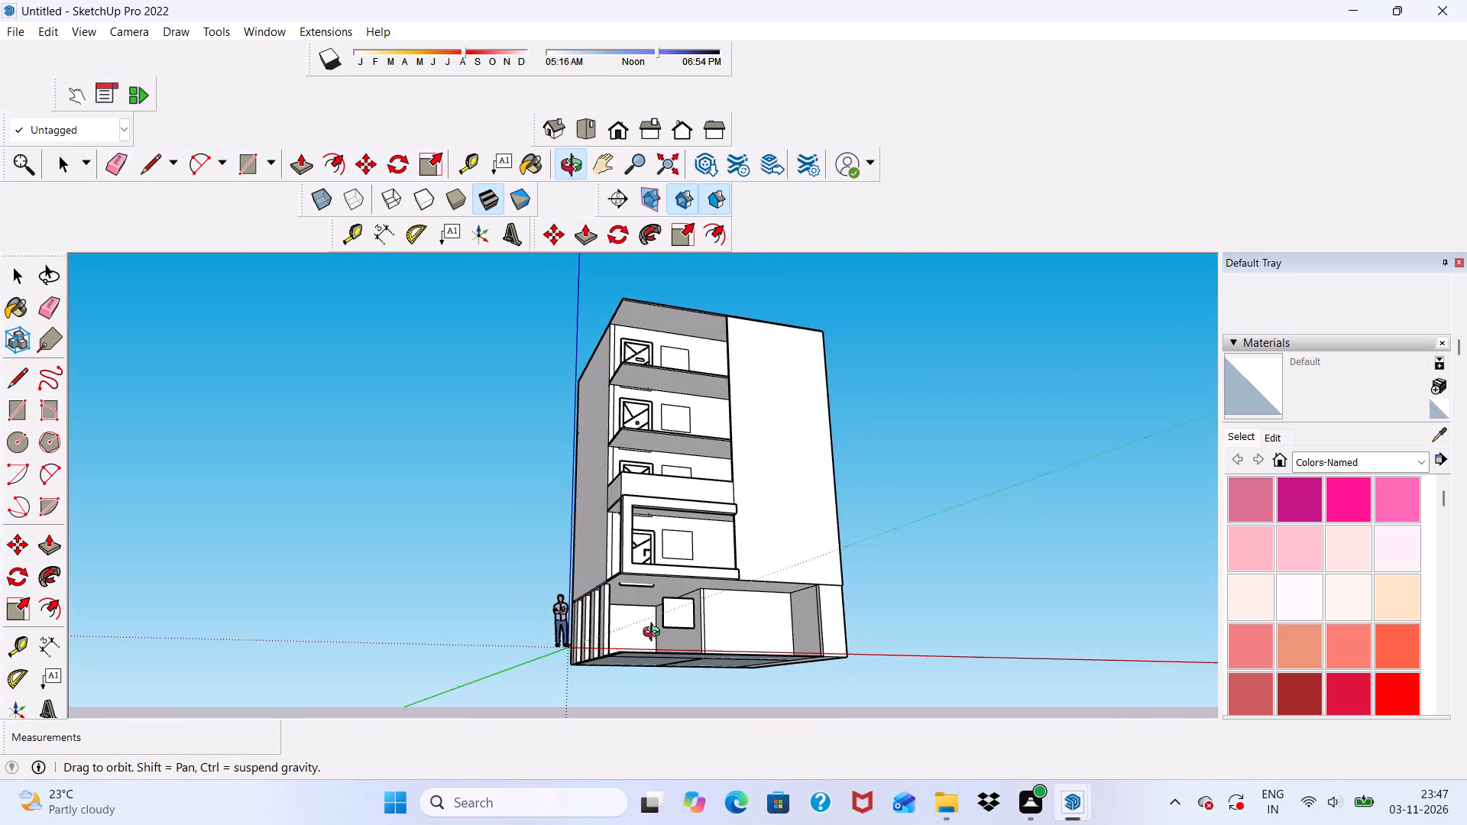
{"action": "middle_click_drag", "start_coordinate": [655, 634], "coordinate": [654, 634]}
{"action": "scroll", "coordinate": [681, 581], "scroll_direction": "up", "scroll_amount": 5}
{"action": "left_click", "coordinate": [120, 163]}
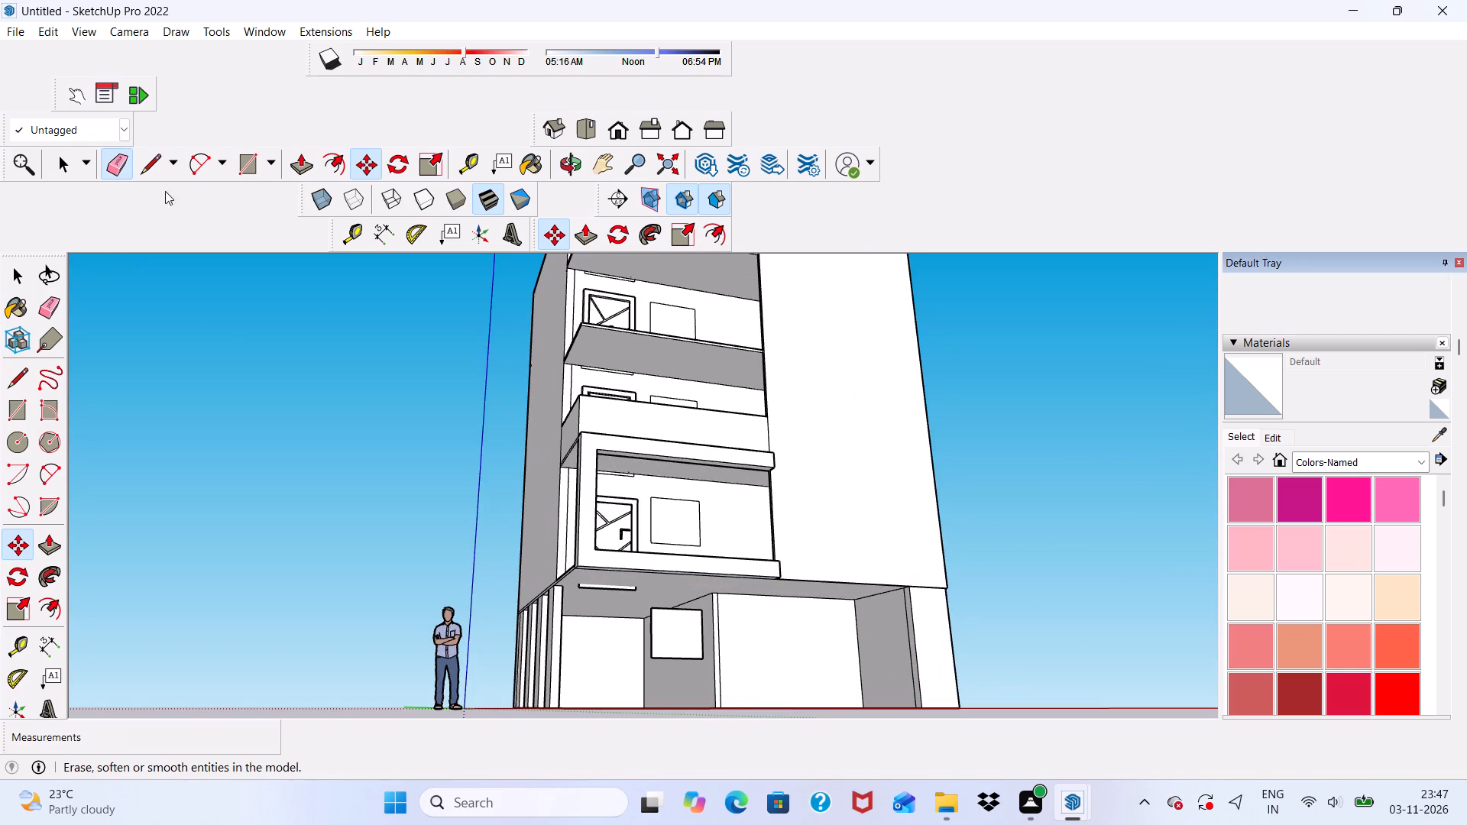
{"action": "scroll", "coordinate": [239, 299], "scroll_direction": "down", "scroll_amount": 4}
{"action": "scroll", "coordinate": [934, 610], "scroll_direction": "up", "scroll_amount": 6}
{"action": "scroll", "coordinate": [555, 581], "scroll_direction": "down", "scroll_amount": 1}
{"action": "middle_click_drag", "start_coordinate": [559, 592], "coordinate": [520, 670]}
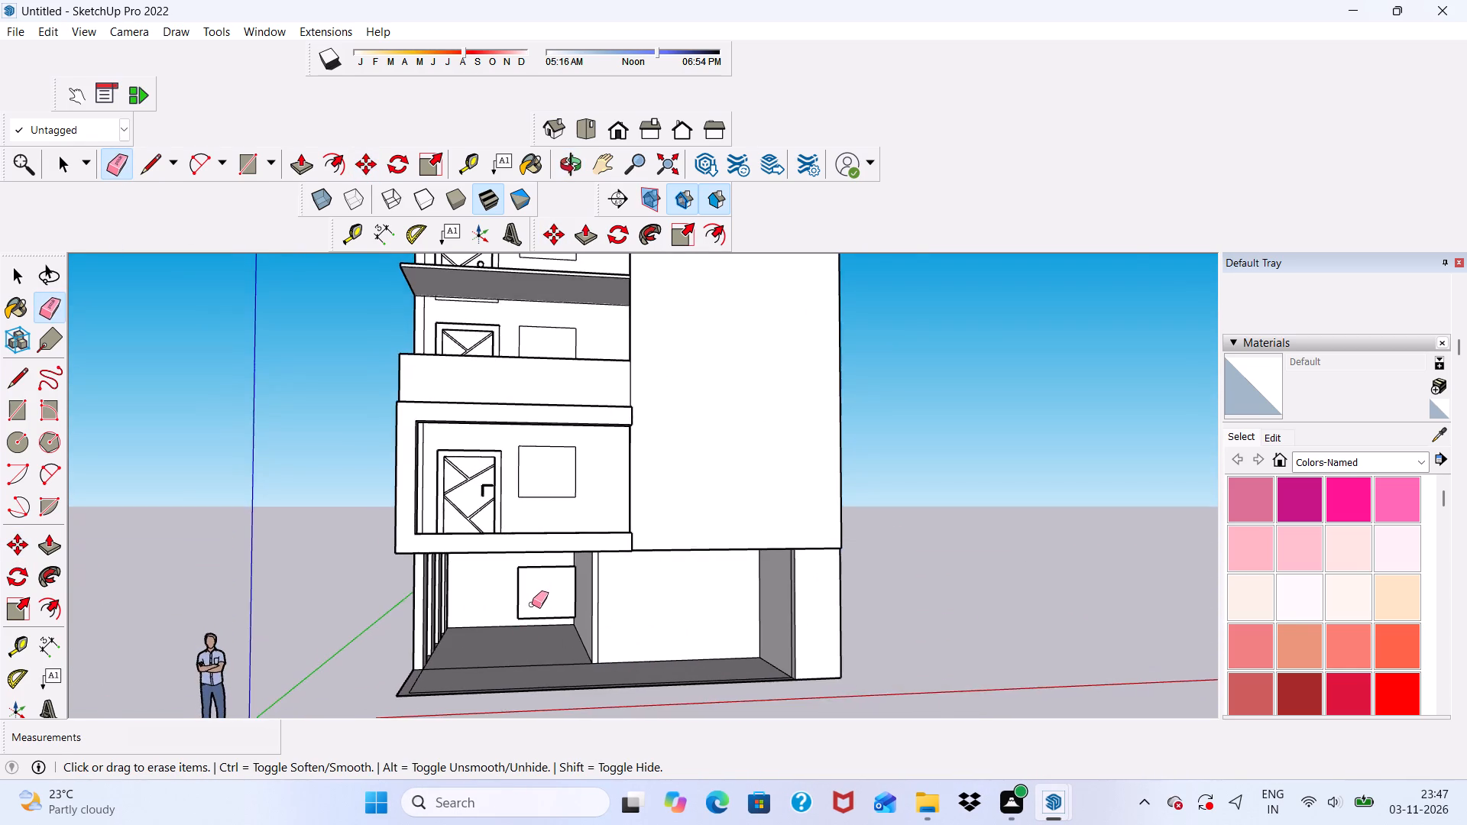
{"action": "scroll", "coordinate": [529, 584], "scroll_direction": "up", "scroll_amount": 7}
{"action": "left_click", "coordinate": [534, 549]}
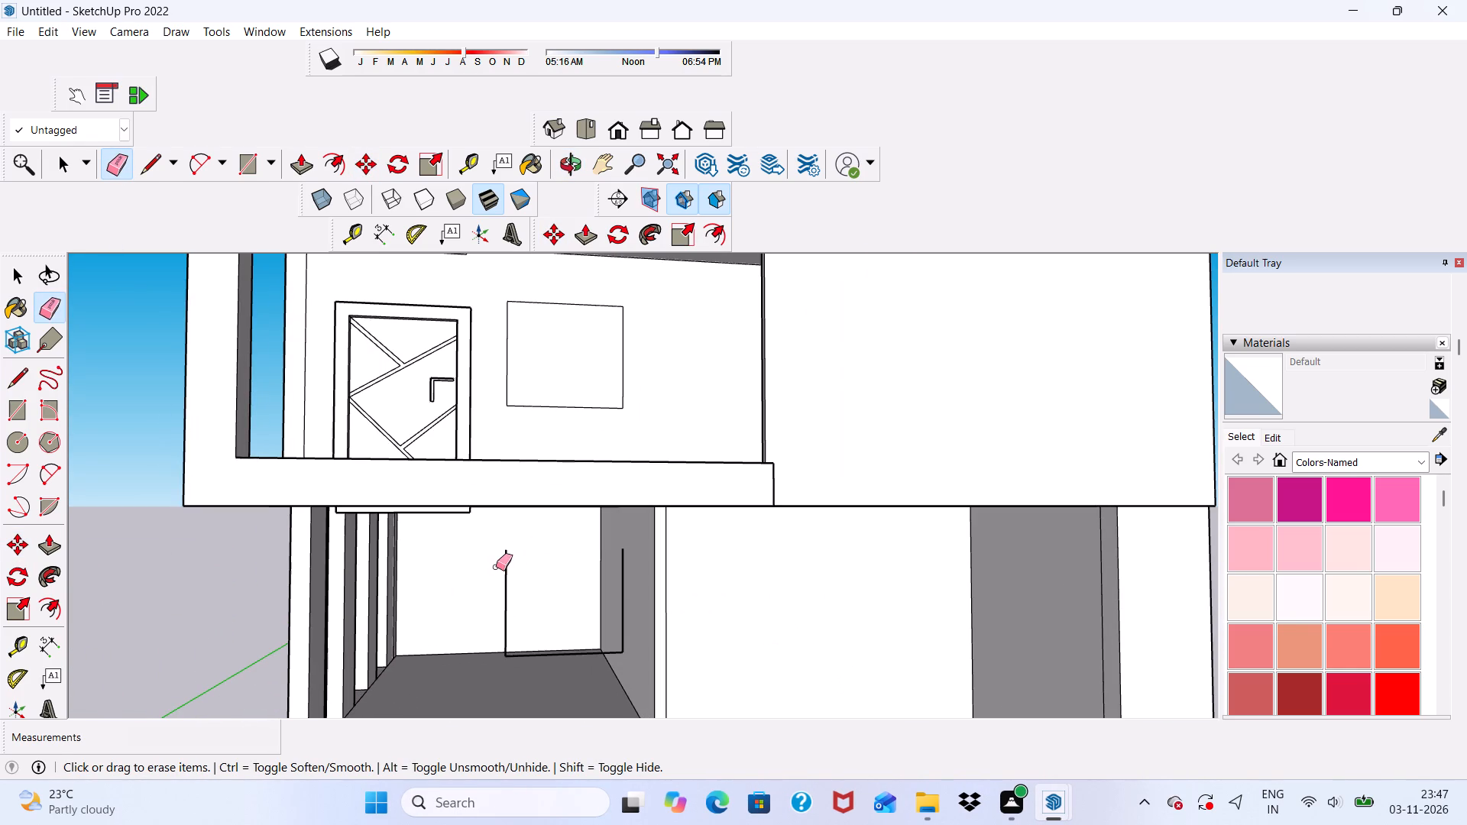
{"action": "left_click_drag", "start_coordinate": [500, 569], "coordinate": [507, 572]}
{"action": "left_click", "coordinate": [627, 584]}
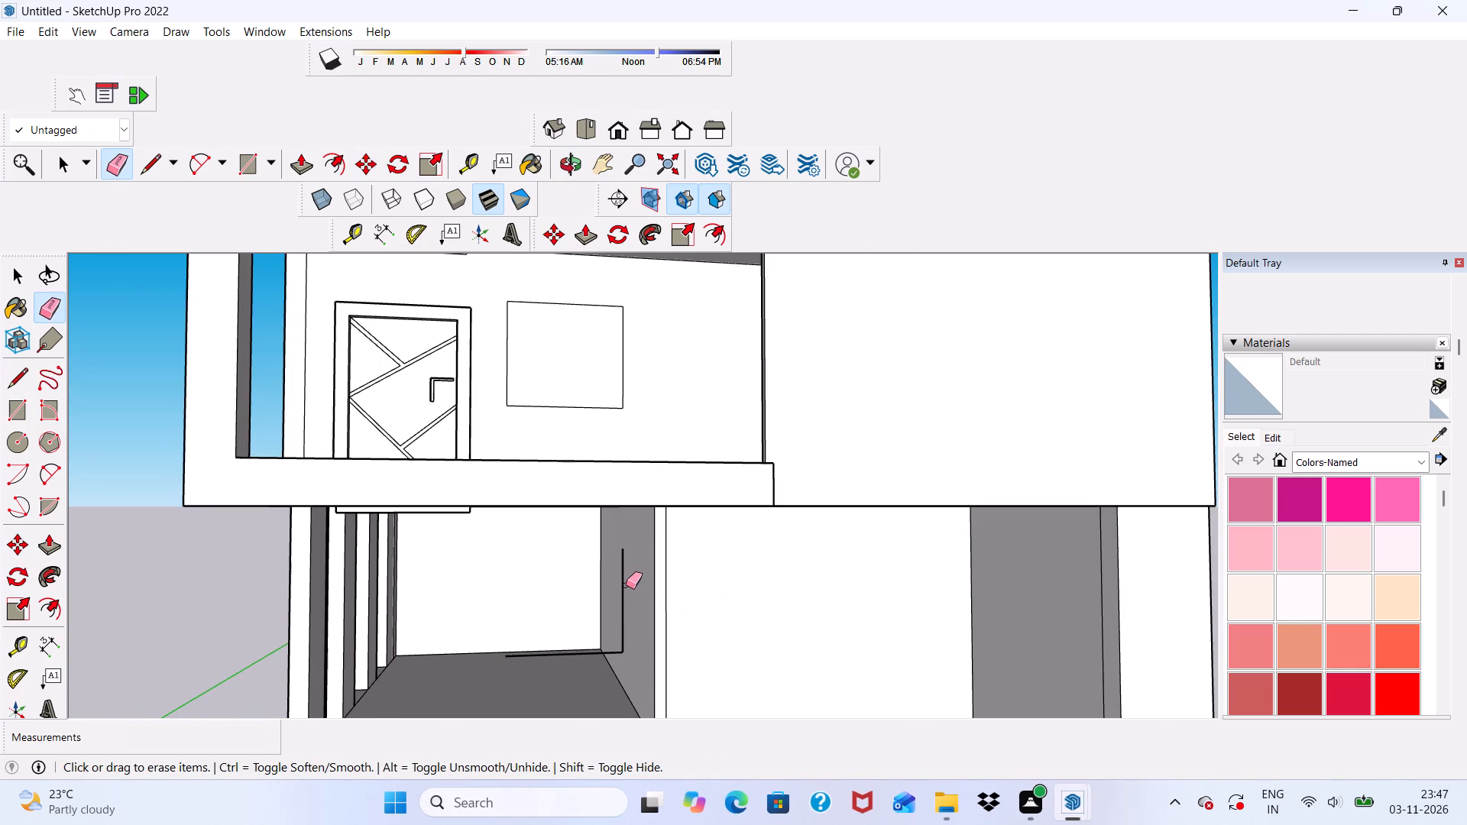
{"action": "left_click", "coordinate": [623, 587]}
{"action": "scroll", "coordinate": [578, 623], "scroll_direction": "down", "scroll_amount": 1}
{"action": "middle_click_drag", "start_coordinate": [605, 643], "coordinate": [610, 693]}
{"action": "scroll", "coordinate": [610, 653], "scroll_direction": "up", "scroll_amount": 1}
{"action": "left_click_drag", "start_coordinate": [576, 647], "coordinate": [581, 654]}
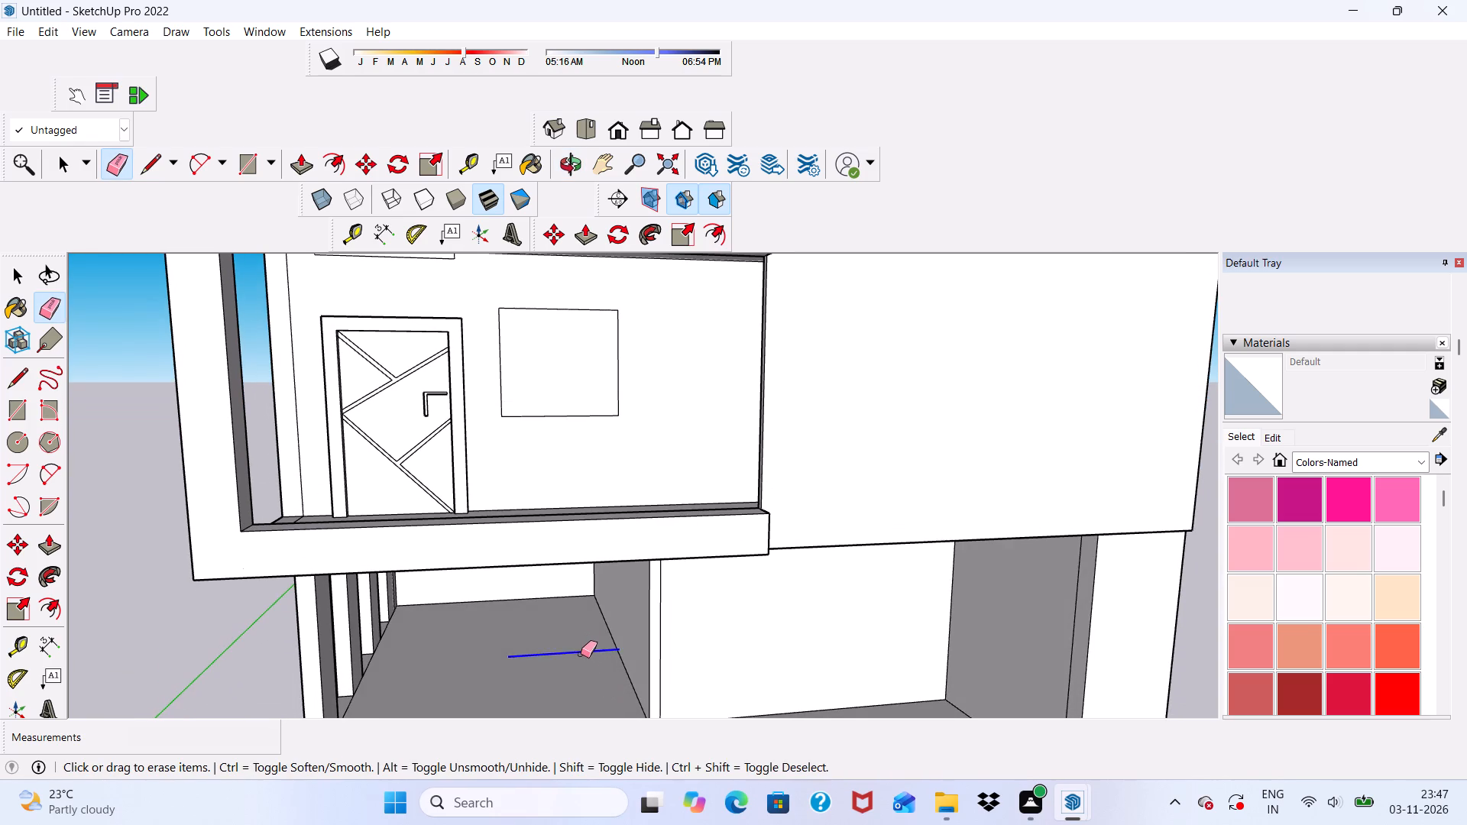
{"action": "left_click_drag", "start_coordinate": [581, 654], "coordinate": [581, 655]}
Erase the leftover narrow strip outline on the ground-floor ceiling, beneath the framed balcony's door.
{"action": "scroll", "coordinate": [459, 587], "scroll_direction": "down", "scroll_amount": 3}
{"action": "middle_click_drag", "start_coordinate": [457, 588], "coordinate": [379, 472]}
{"action": "scroll", "coordinate": [449, 513], "scroll_direction": "up", "scroll_amount": 6}
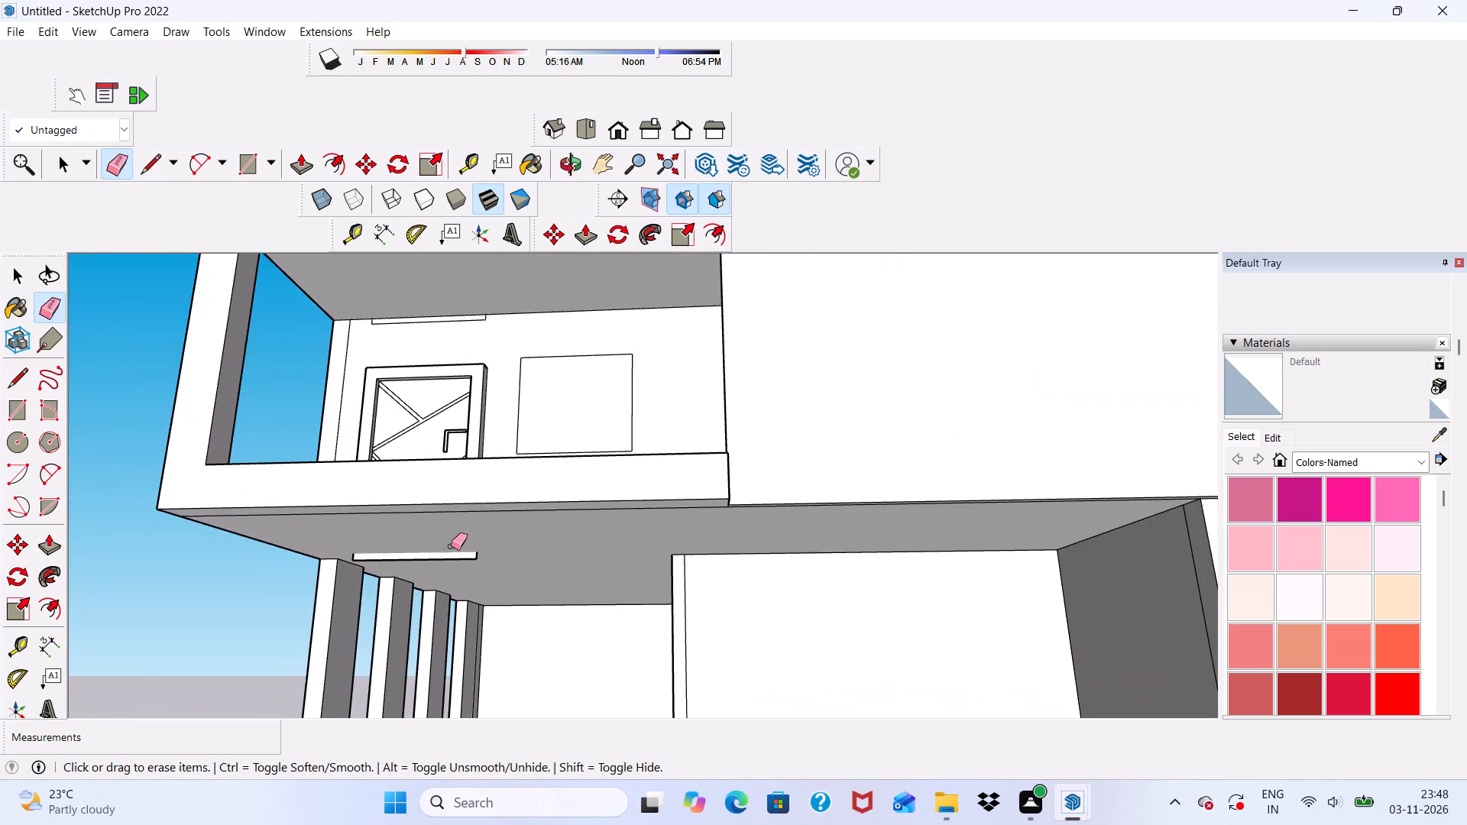
{"action": "left_click", "coordinate": [450, 555]}
{"action": "left_click_drag", "start_coordinate": [478, 554], "coordinate": [438, 554]}
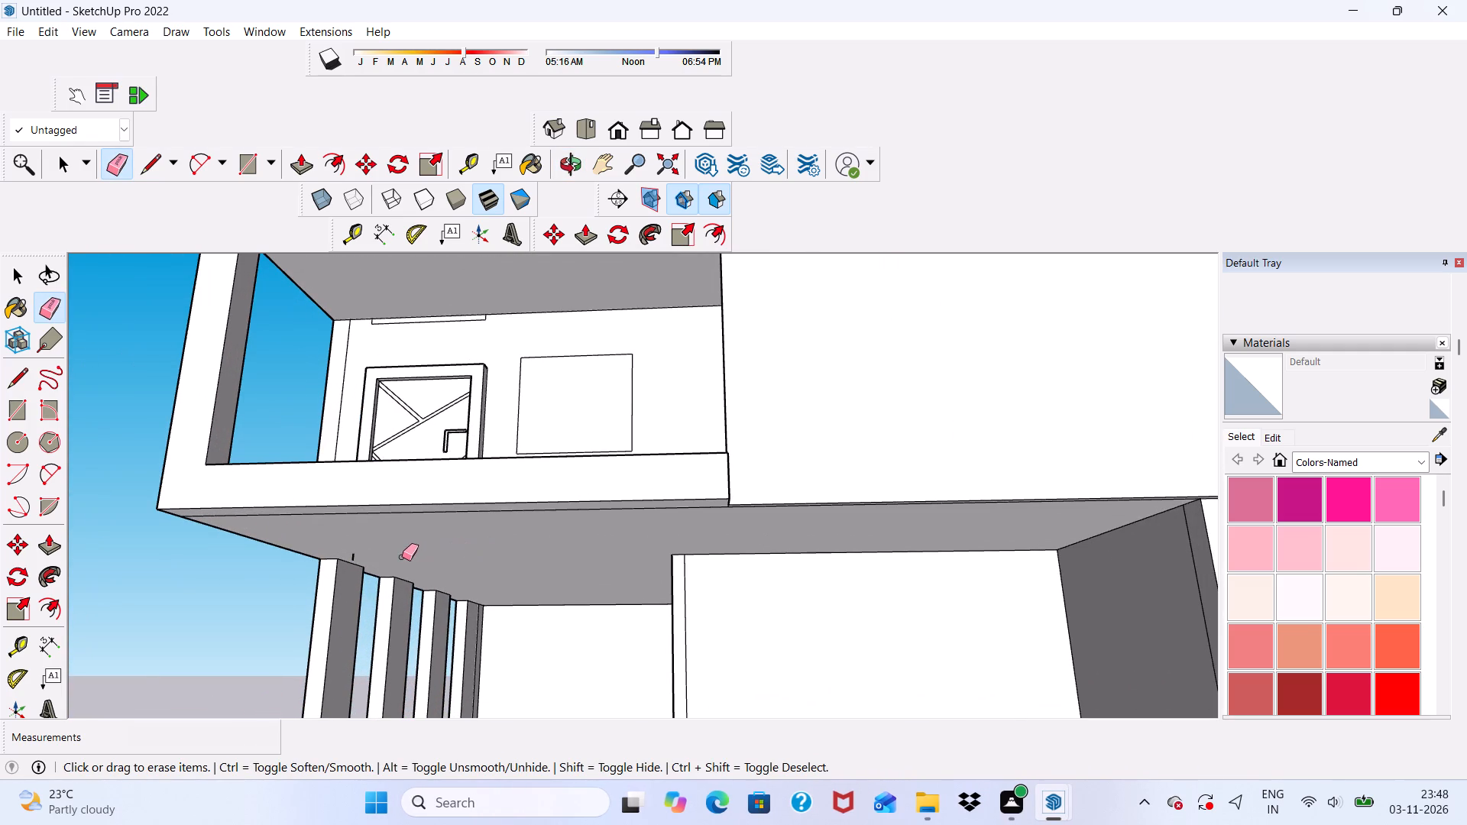
{"action": "left_click_drag", "start_coordinate": [371, 558], "coordinate": [354, 560]}
{"action": "scroll", "coordinate": [361, 547], "scroll_direction": "down", "scroll_amount": 5}
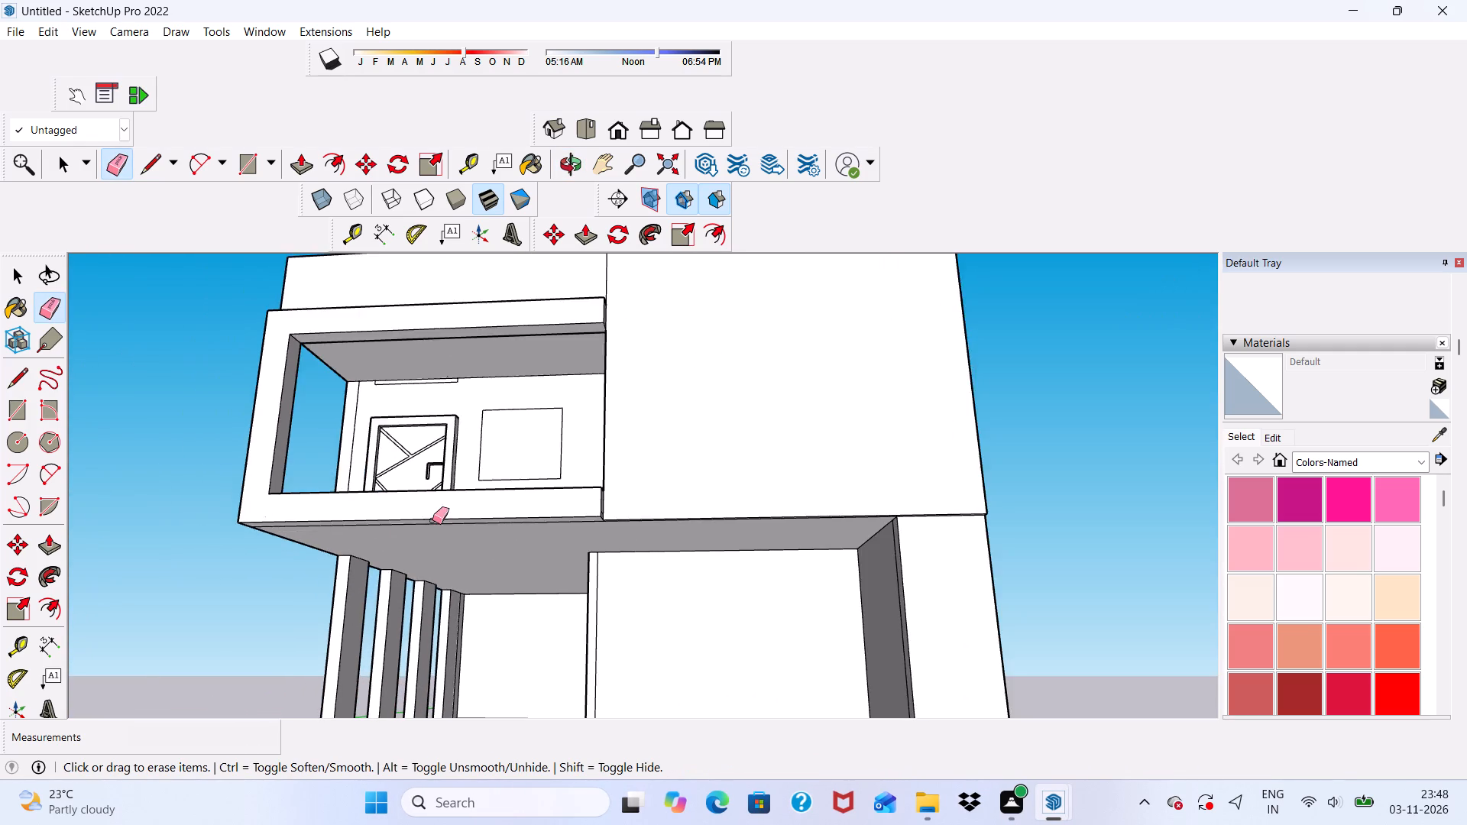
Move the window rectangle on the framed balcony's wall by about 2 11/16".
{"action": "middle_click_drag", "start_coordinate": [455, 539], "coordinate": [505, 642]}
{"action": "scroll", "coordinate": [432, 544], "scroll_direction": "down", "scroll_amount": 5}
{"action": "scroll", "coordinate": [436, 526], "scroll_direction": "up", "scroll_amount": 1}
{"action": "scroll", "coordinate": [436, 526], "scroll_direction": "down", "scroll_amount": 2}
{"action": "middle_click_drag", "start_coordinate": [456, 548], "coordinate": [506, 453]}
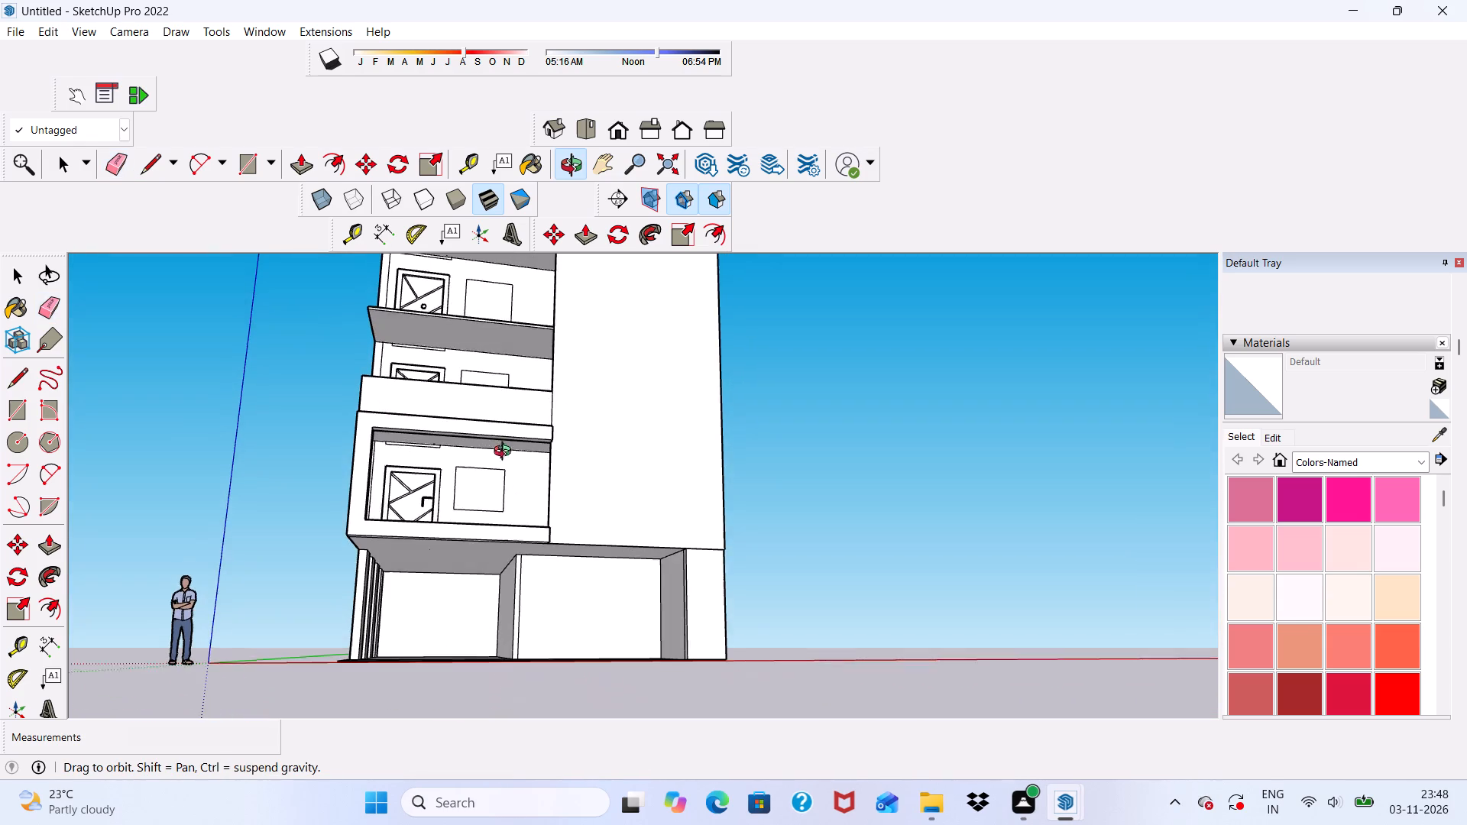
{"action": "middle_click_drag", "start_coordinate": [506, 453], "coordinate": [502, 449]}
{"action": "left_click", "coordinate": [364, 170]}
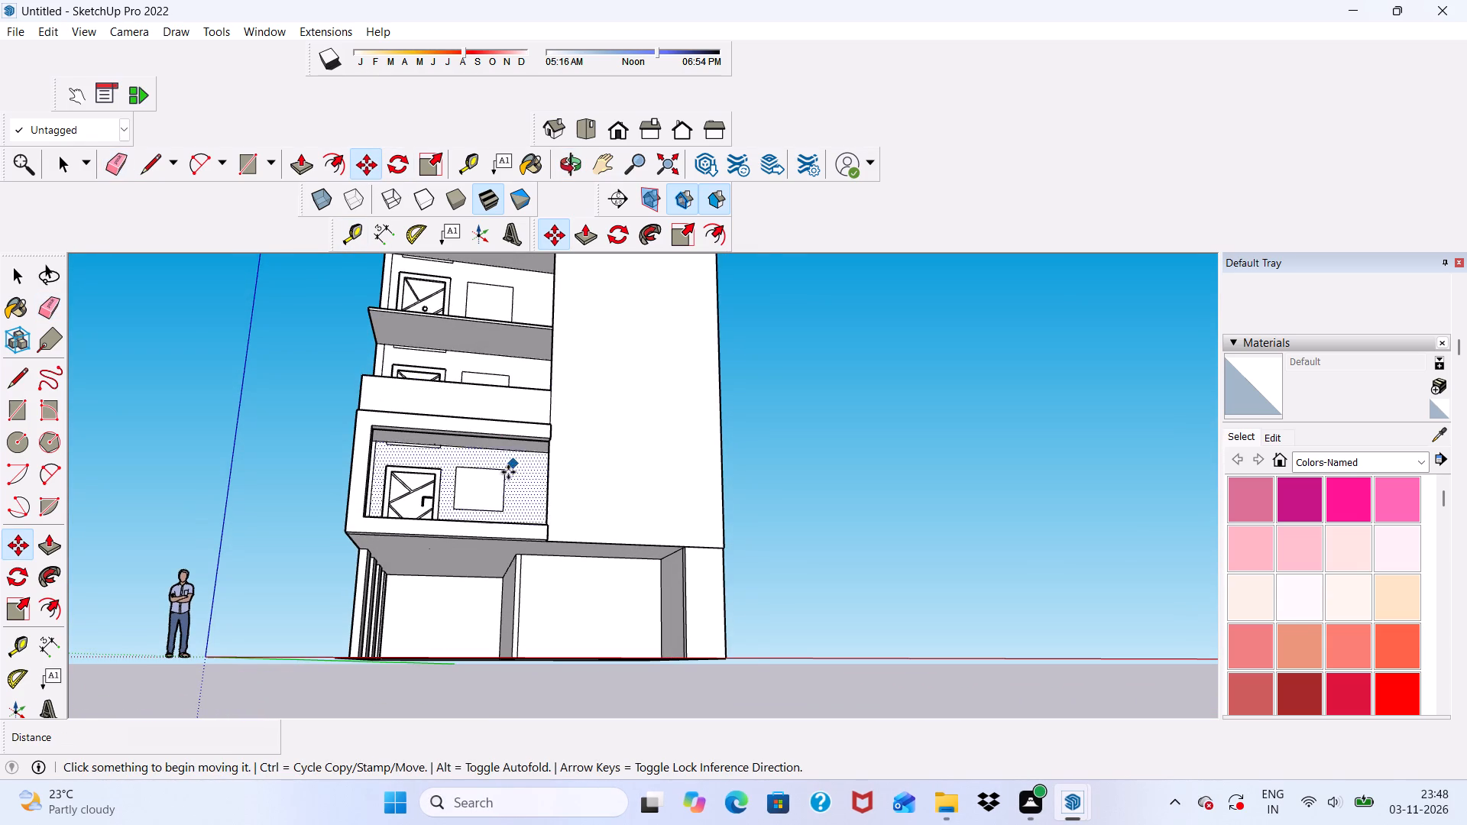
{"action": "scroll", "coordinate": [468, 510], "scroll_direction": "up", "scroll_amount": 2}
{"action": "left_click", "coordinate": [474, 491]}
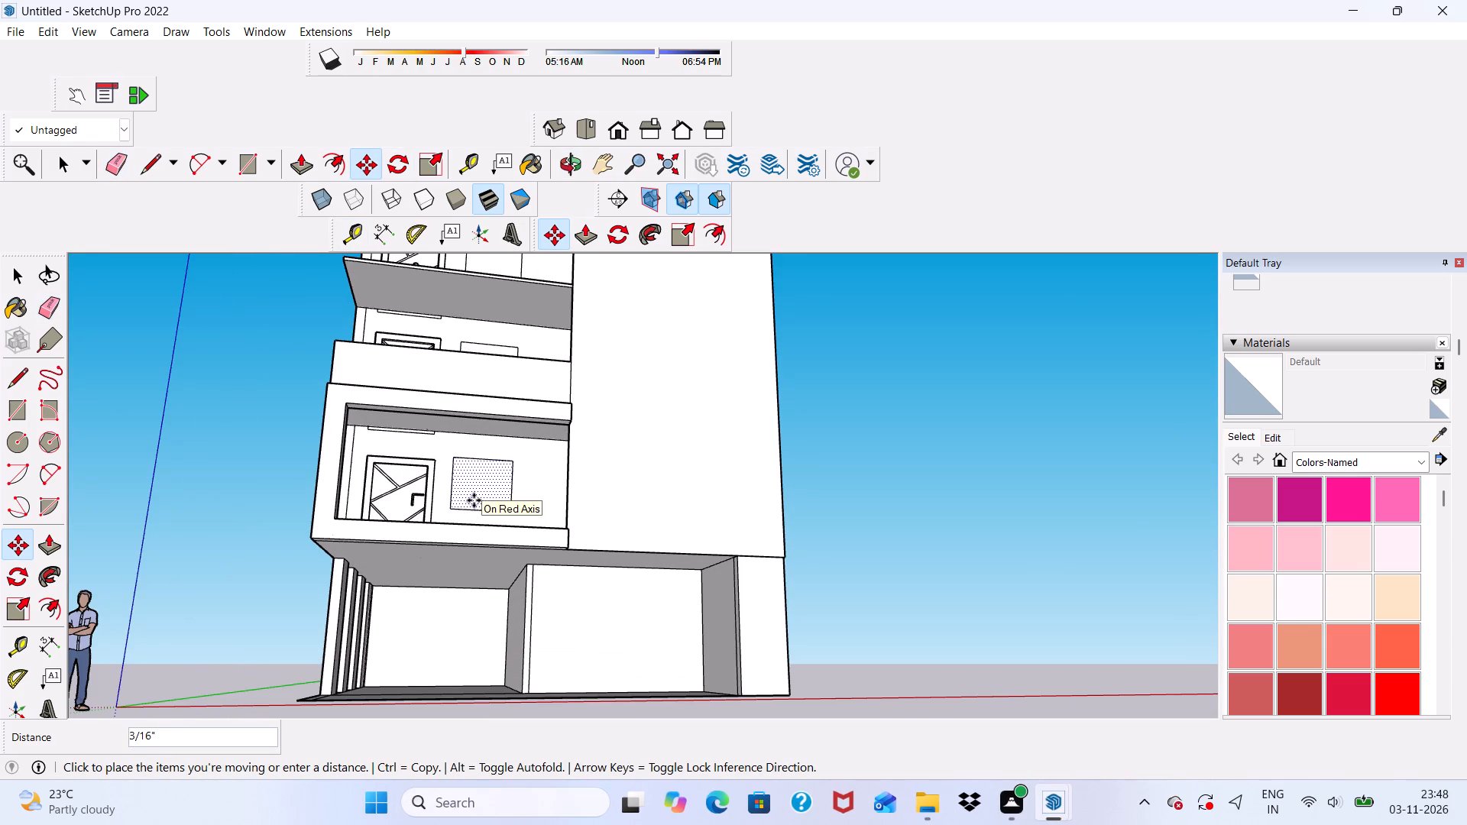
{"action": "left_click", "coordinate": [477, 501]}
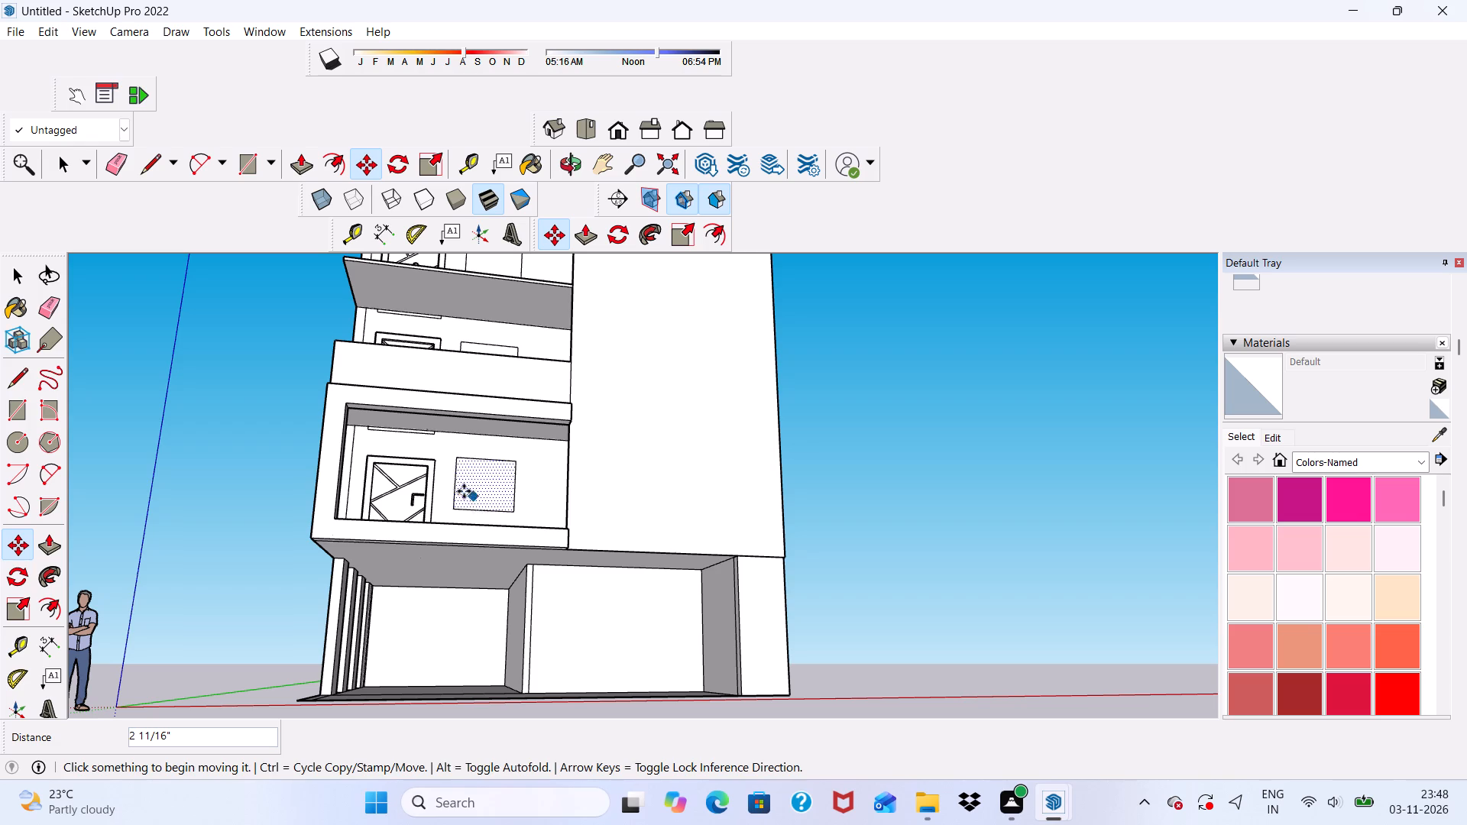
{"action": "scroll", "coordinate": [430, 445], "scroll_direction": "down", "scroll_amount": 4}
{"action": "scroll", "coordinate": [473, 369], "scroll_direction": "up", "scroll_amount": 4}
{"action": "middle_click_drag", "start_coordinate": [491, 375], "coordinate": [456, 487]}
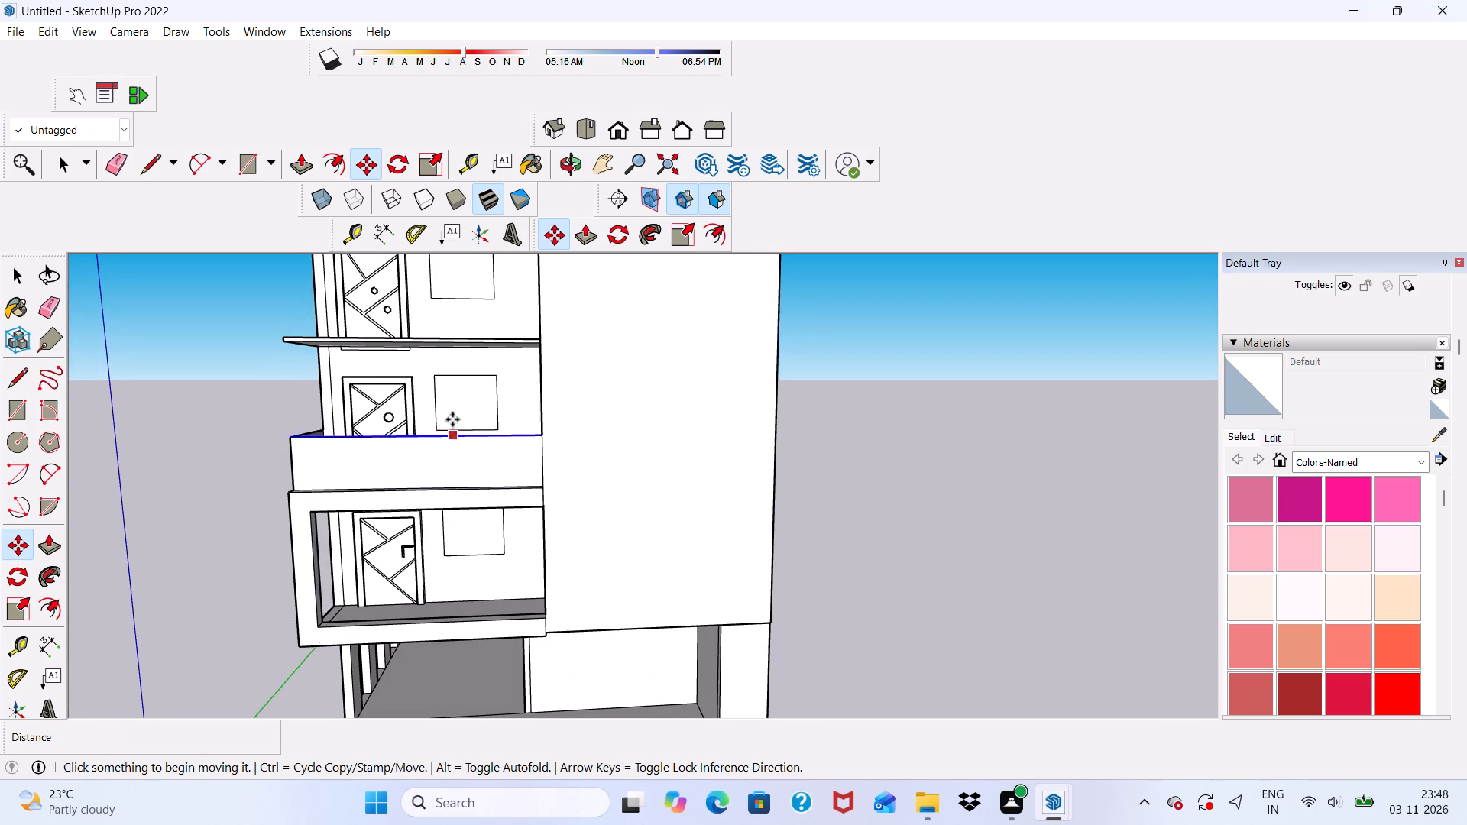
Move the window rectangle beside the two-knob door slightly down the wall.
{"action": "scroll", "coordinate": [484, 296], "scroll_direction": "up", "scroll_amount": 1}
{"action": "scroll", "coordinate": [472, 361], "scroll_direction": "down", "scroll_amount": 4}
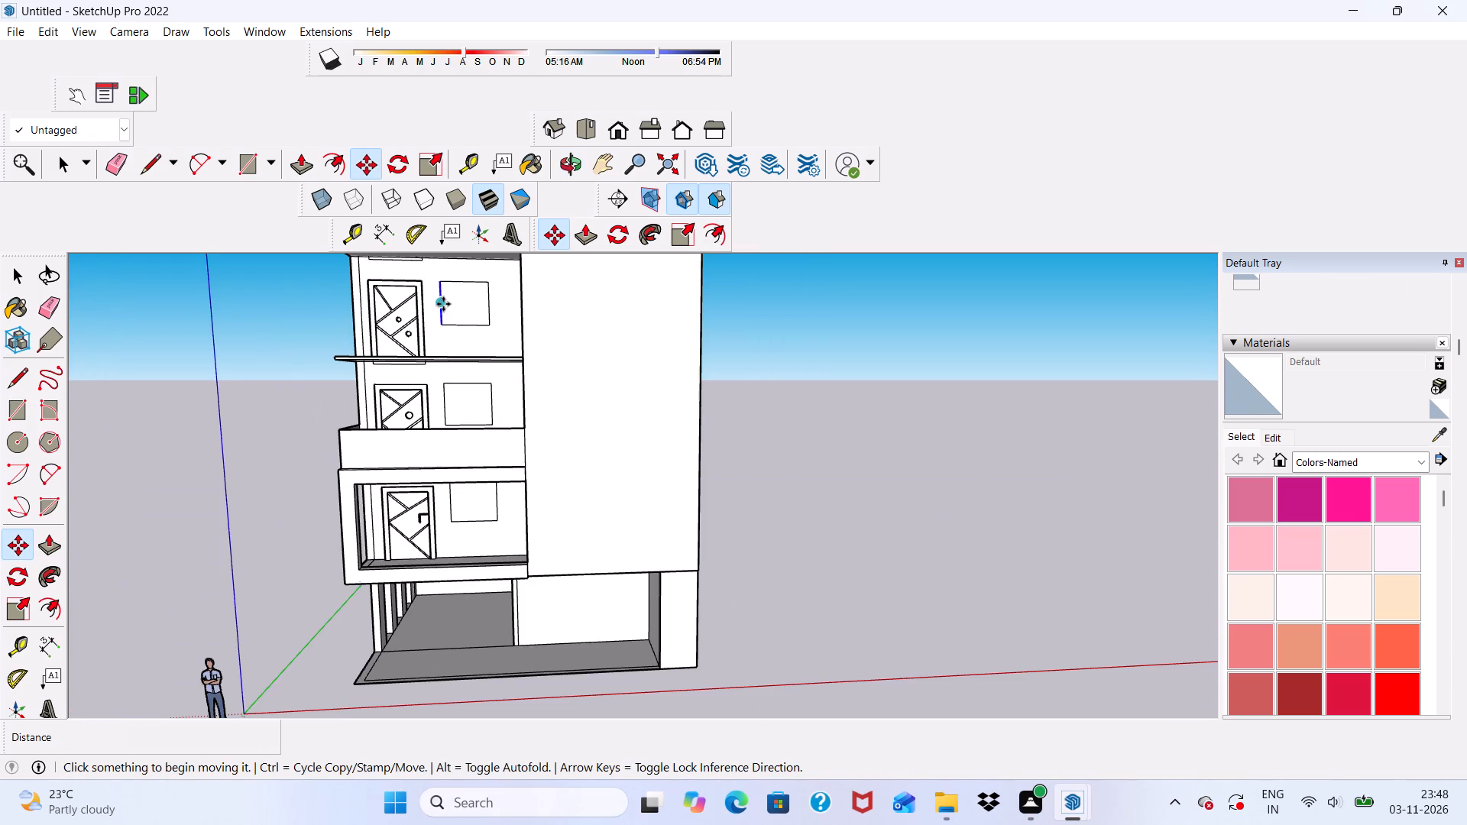
{"action": "scroll", "coordinate": [455, 299], "scroll_direction": "up", "scroll_amount": 5}
{"action": "left_click", "coordinate": [469, 297]}
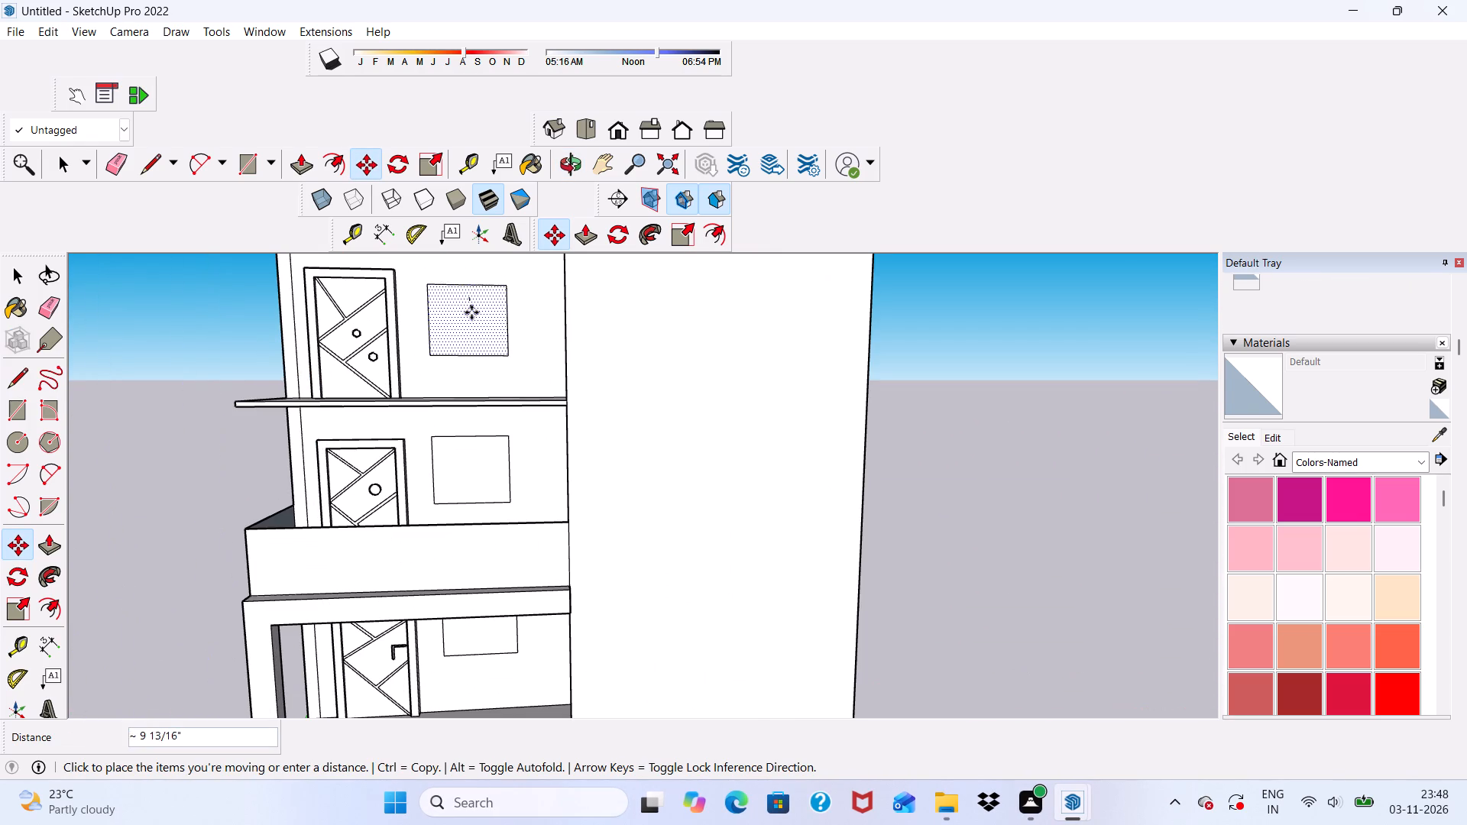
{"action": "left_click", "coordinate": [472, 305]}
Erase the leftover narrow strip outline on the wall above the two-knob door, just under the slab.
{"action": "scroll", "coordinate": [474, 309], "scroll_direction": "down", "scroll_amount": 6}
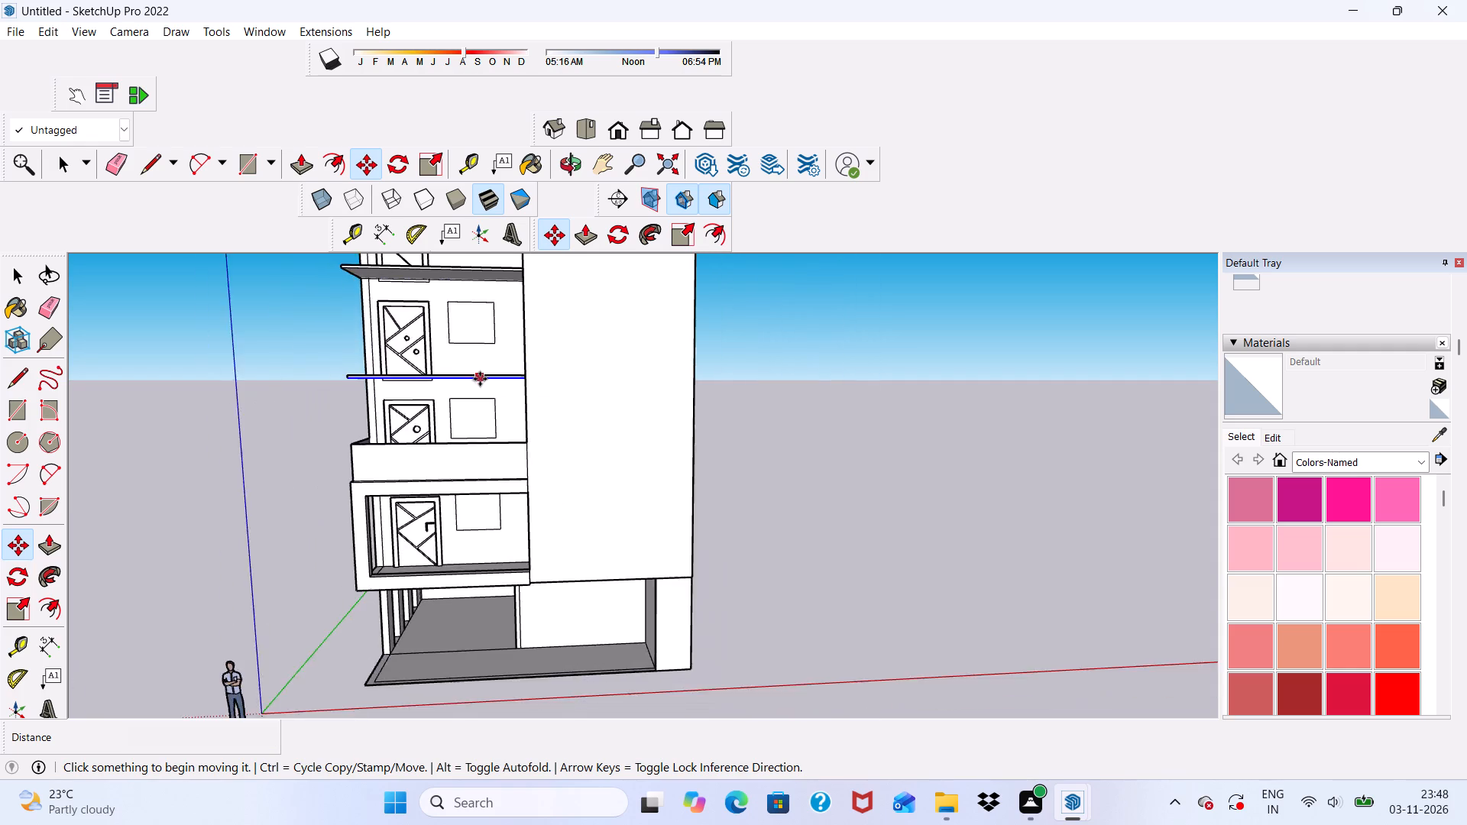
{"action": "scroll", "coordinate": [480, 379], "scroll_direction": "down", "scroll_amount": 6}
{"action": "scroll", "coordinate": [463, 334], "scroll_direction": "up", "scroll_amount": 9}
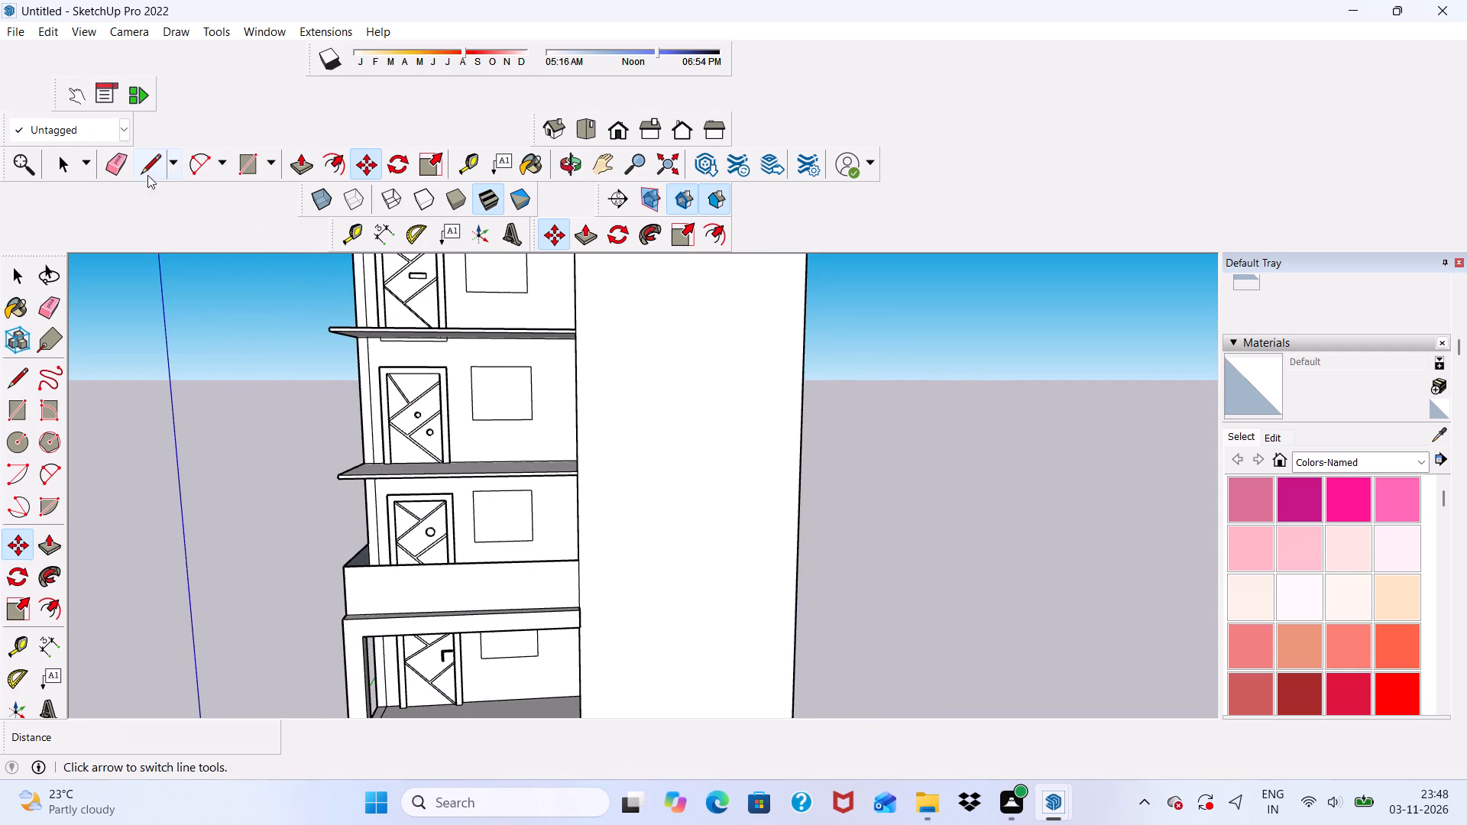
{"action": "left_click_drag", "start_coordinate": [119, 167], "coordinate": [135, 170]}
{"action": "scroll", "coordinate": [447, 384], "scroll_direction": "up", "scroll_amount": 6}
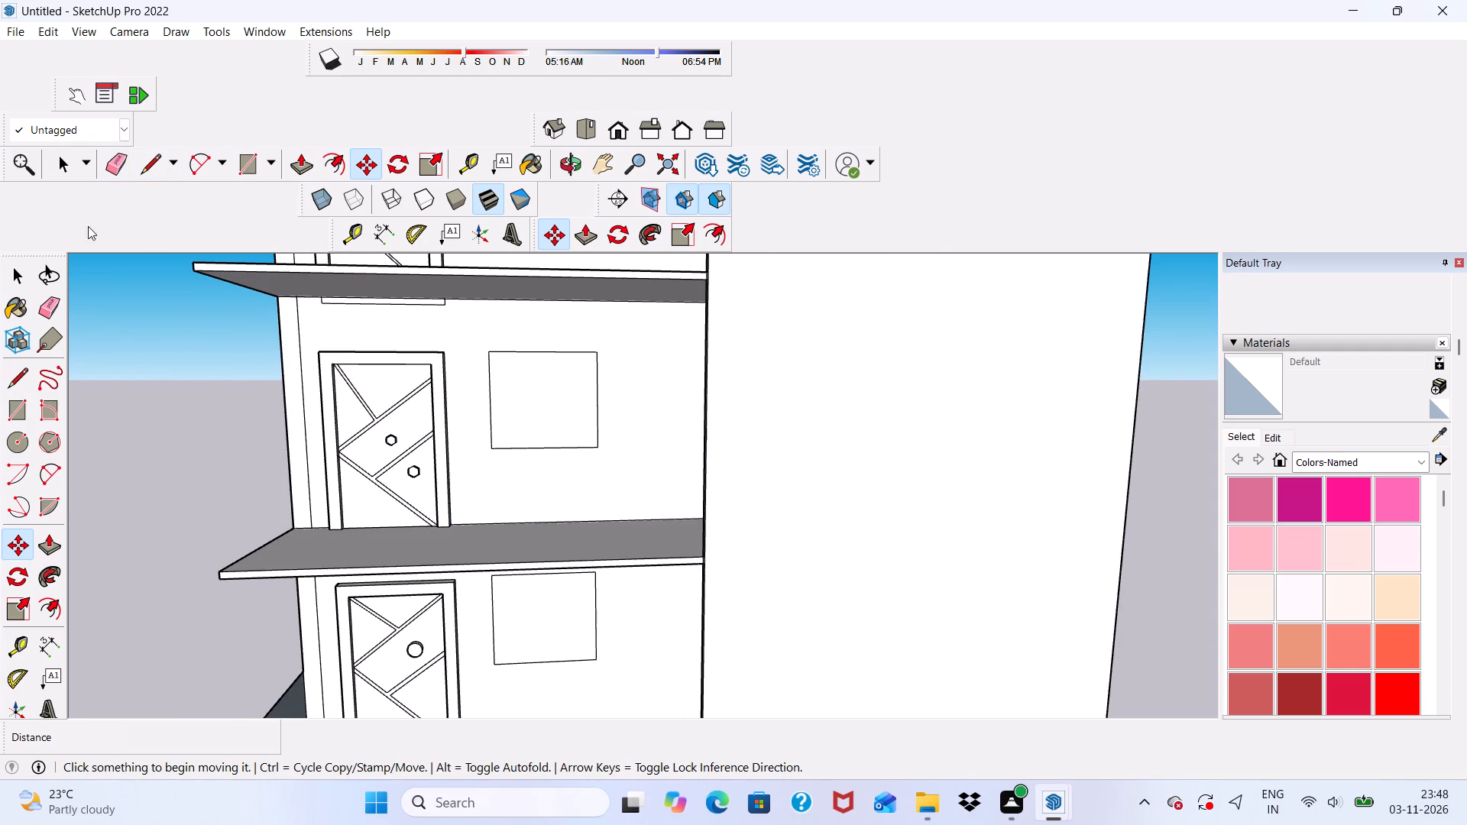
{"action": "left_click", "coordinate": [118, 154]}
{"action": "scroll", "coordinate": [395, 319], "scroll_direction": "up", "scroll_amount": 6}
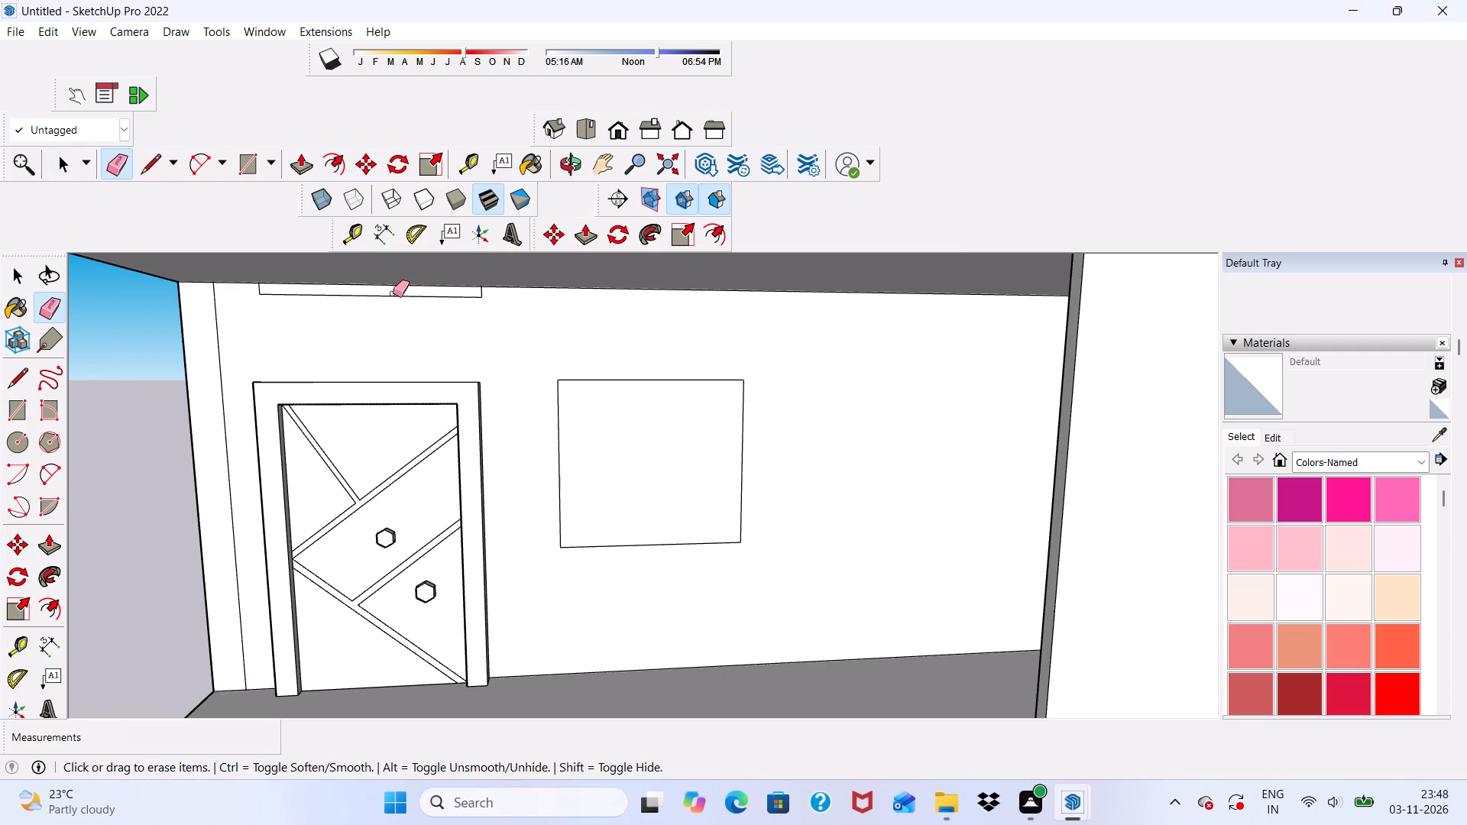
{"action": "left_click", "coordinate": [393, 293]}
{"action": "left_click_drag", "start_coordinate": [479, 293], "coordinate": [488, 293]}
{"action": "left_click", "coordinate": [259, 287]}
Erase the leftover strip outline above the single round-knob door, keeping the edge where the wall meets the slab.
{"action": "scroll", "coordinate": [264, 299], "scroll_direction": "down", "scroll_amount": 13}
{"action": "middle_click_drag", "start_coordinate": [395, 387], "coordinate": [390, 258]}
{"action": "scroll", "coordinate": [396, 387], "scroll_direction": "up", "scroll_amount": 6}
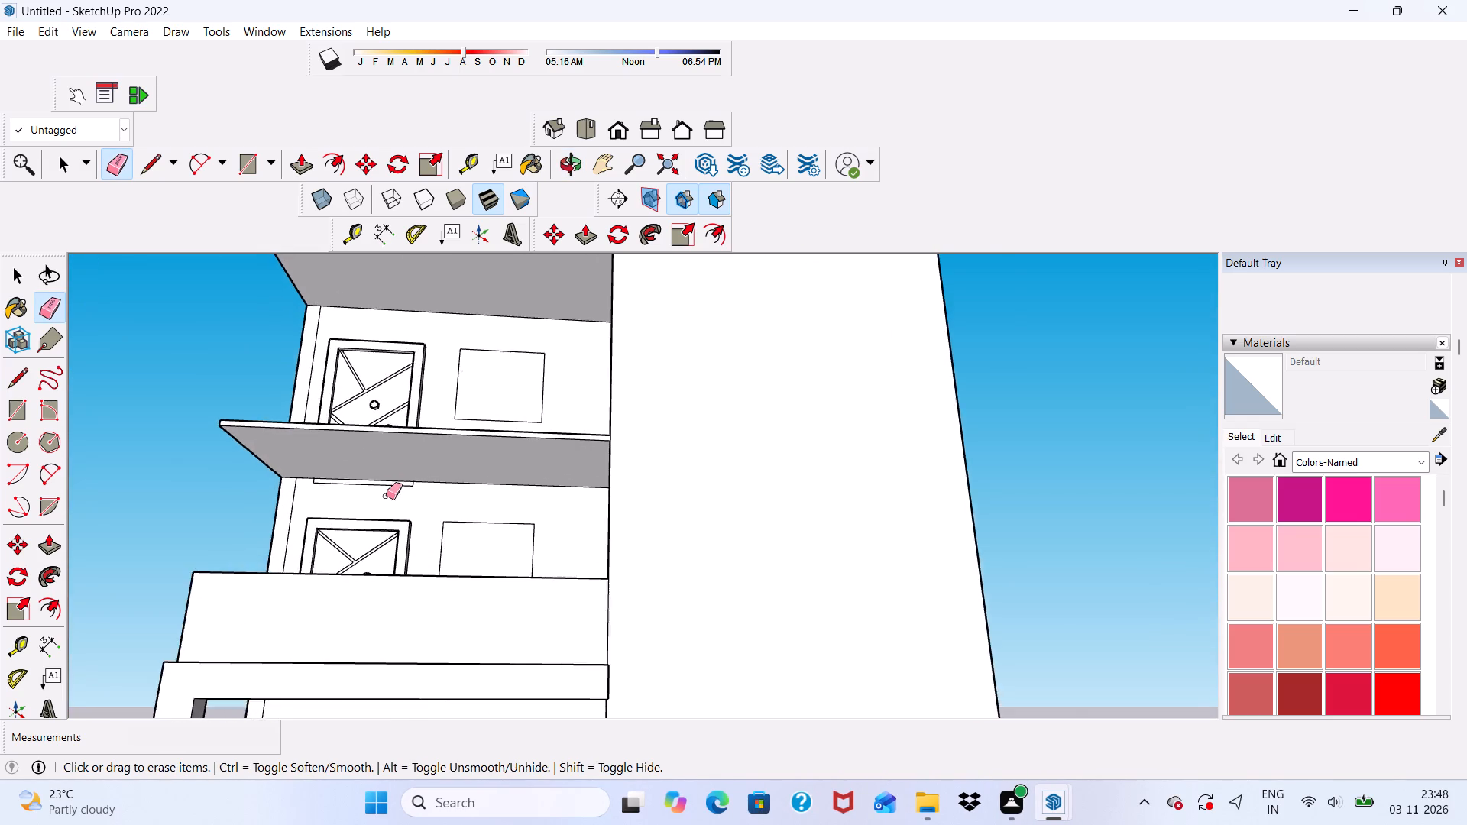
{"action": "scroll", "coordinate": [386, 496], "scroll_direction": "up", "scroll_amount": 3}
{"action": "left_click", "coordinate": [377, 474]}
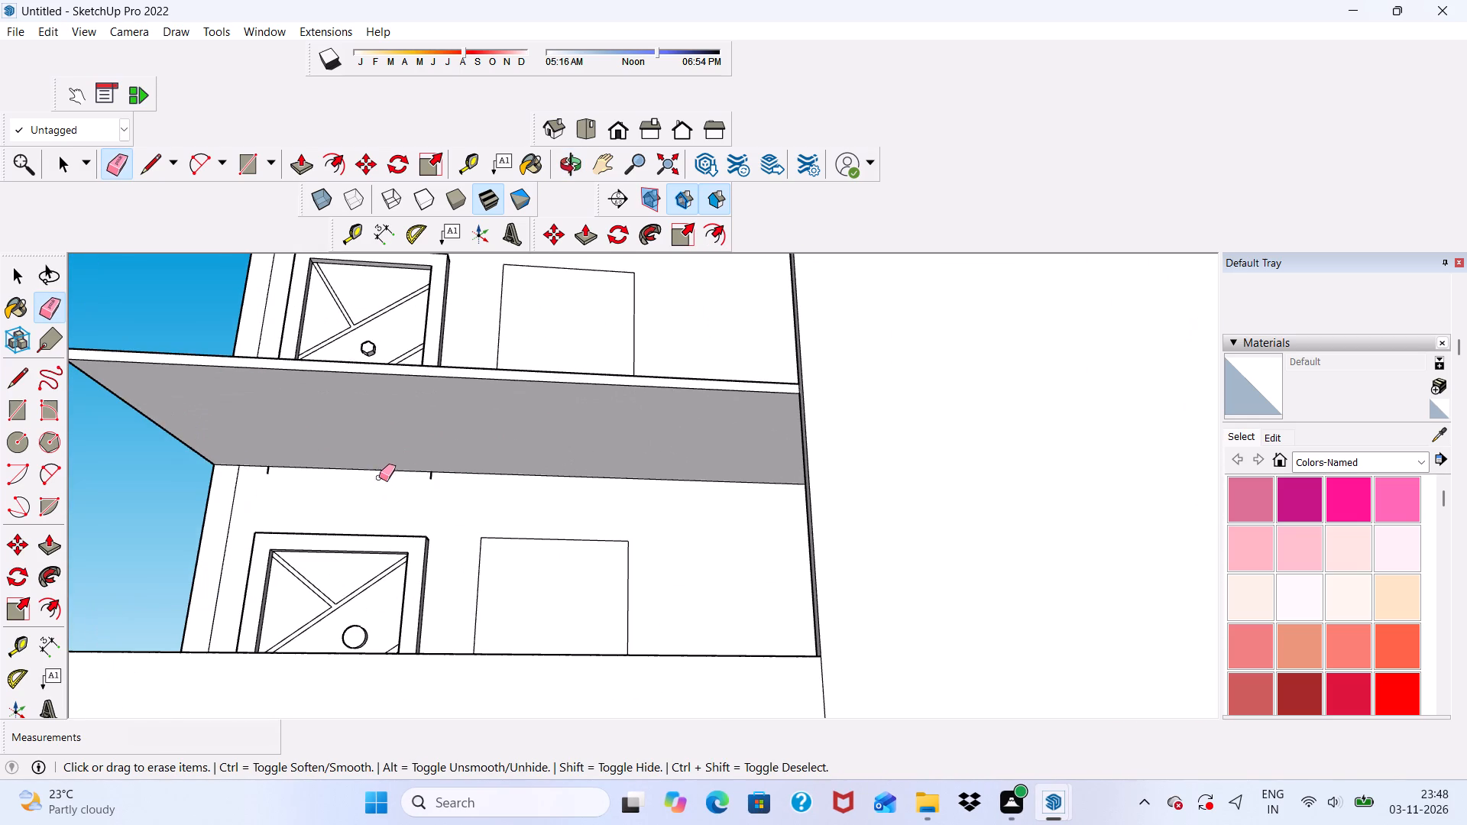
{"action": "left_click", "coordinate": [429, 474]}
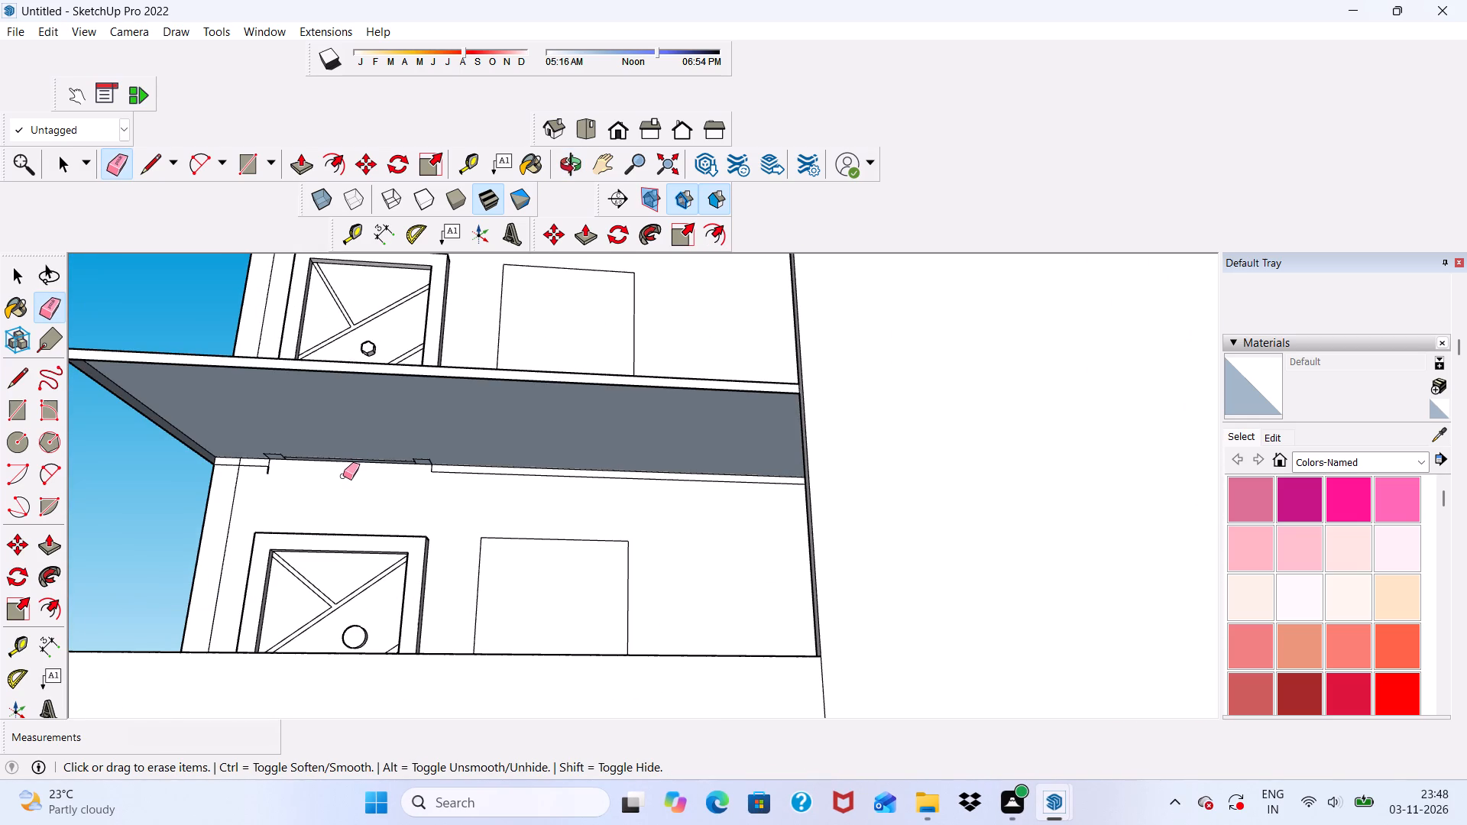
{"action": "key", "text": "ctrl+z"}
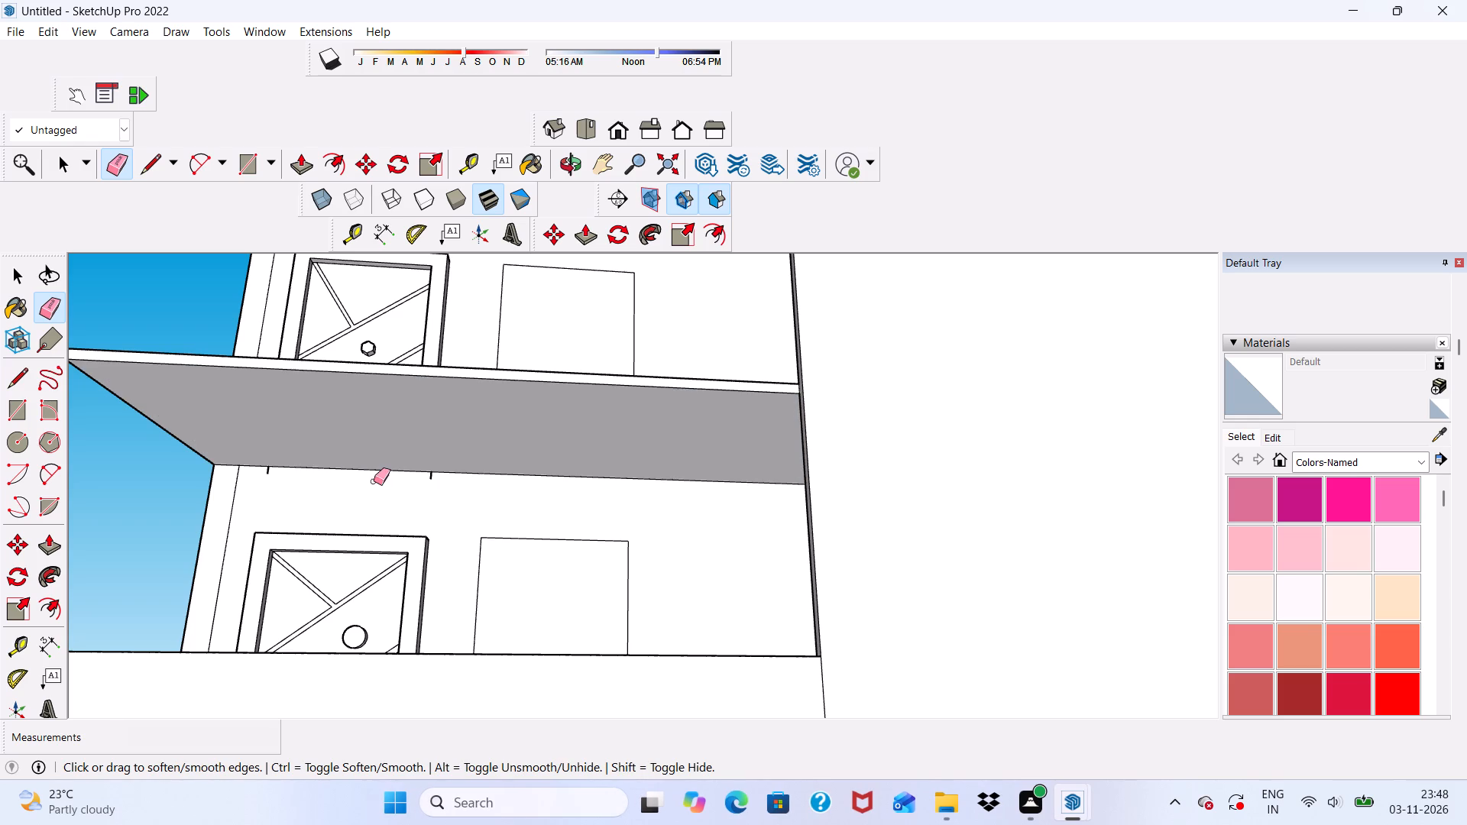
{"action": "scroll", "coordinate": [379, 490], "scroll_direction": "up", "scroll_amount": 7}
{"action": "scroll", "coordinate": [127, 479], "scroll_direction": "up", "scroll_amount": 5}
{"action": "left_click", "coordinate": [199, 406]}
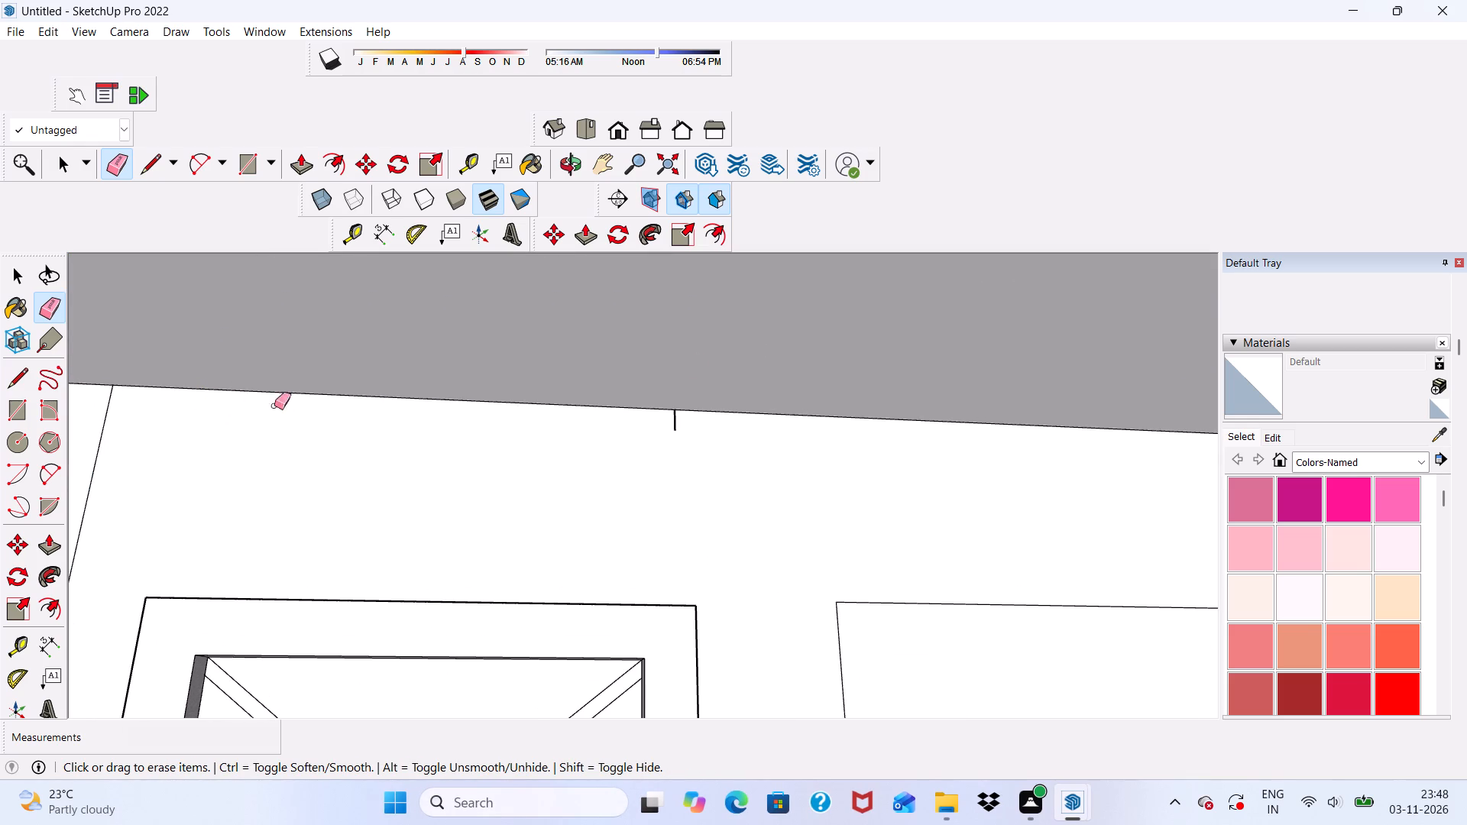
{"action": "left_click_drag", "start_coordinate": [673, 426], "coordinate": [682, 422]}
{"action": "scroll", "coordinate": [692, 396], "scroll_direction": "down", "scroll_amount": 7}
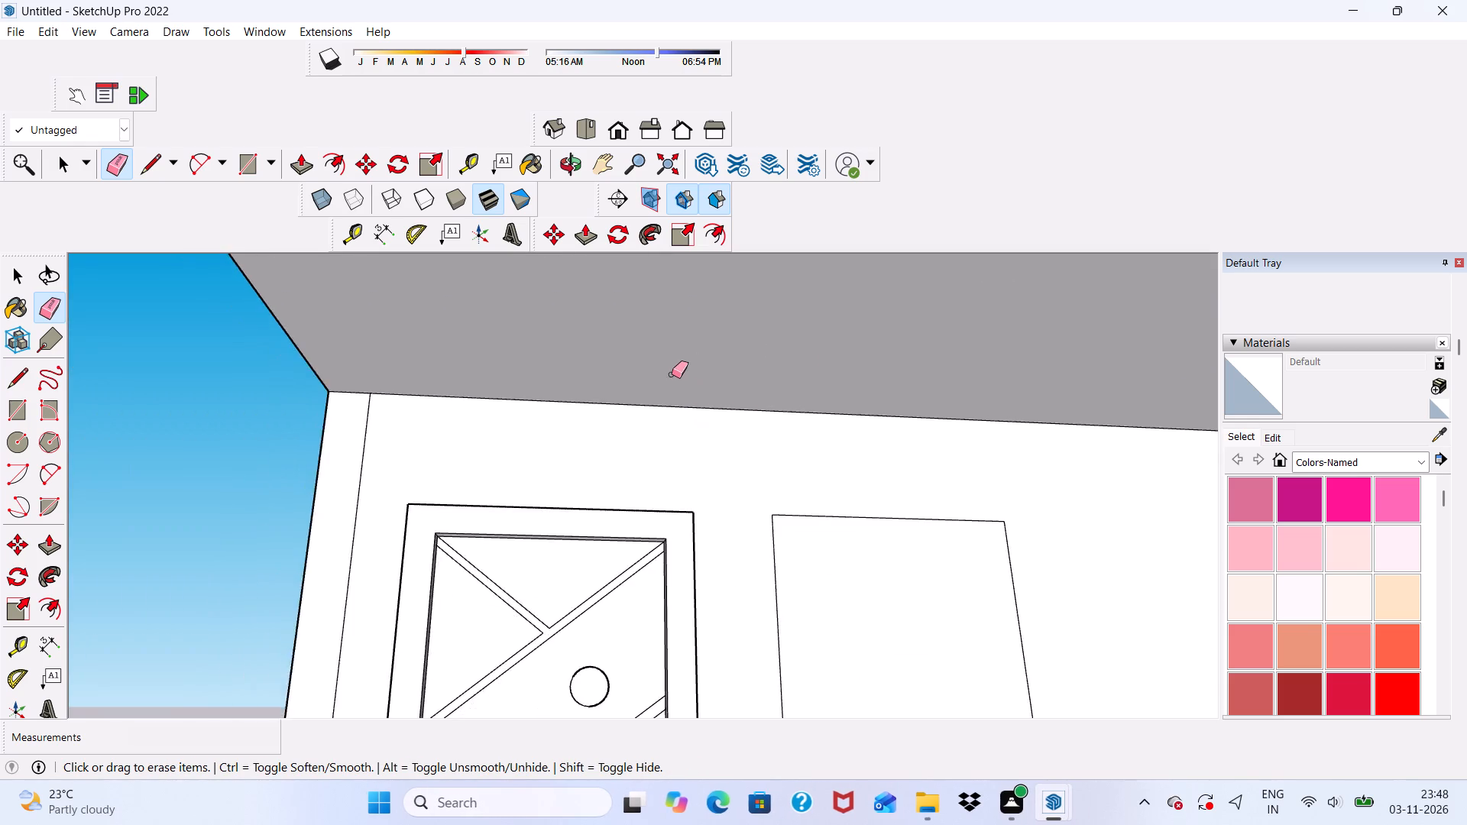
Erase the leftover strip outline above the framed balcony's door, including both short end edges.
{"action": "scroll", "coordinate": [672, 374], "scroll_direction": "down", "scroll_amount": 10}
{"action": "middle_click_drag", "start_coordinate": [564, 429], "coordinate": [584, 387]}
{"action": "scroll", "coordinate": [591, 688], "scroll_direction": "up", "scroll_amount": 9}
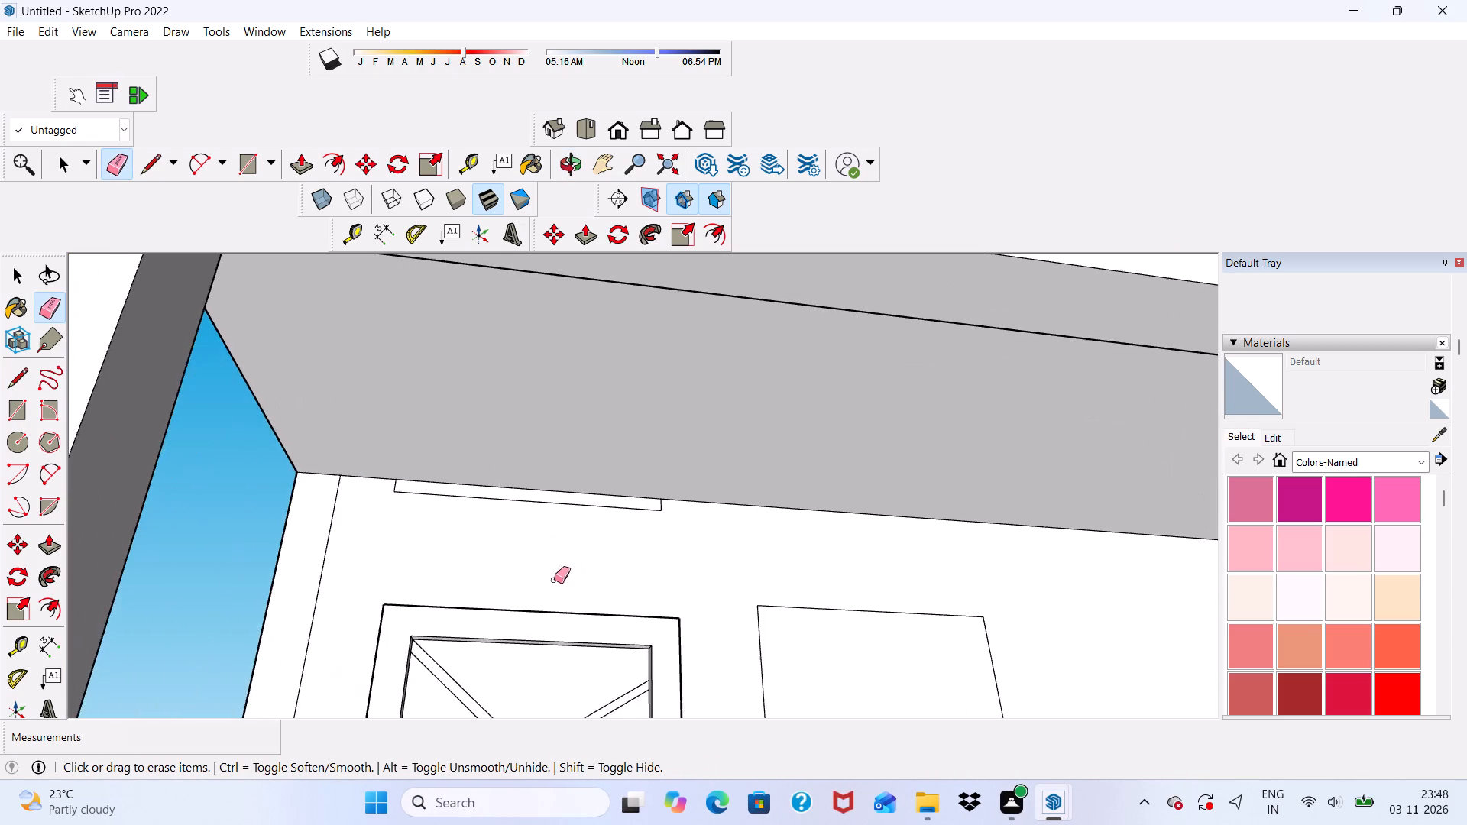
{"action": "scroll", "coordinate": [520, 516], "scroll_direction": "up", "scroll_amount": 4}
{"action": "left_click", "coordinate": [504, 495]}
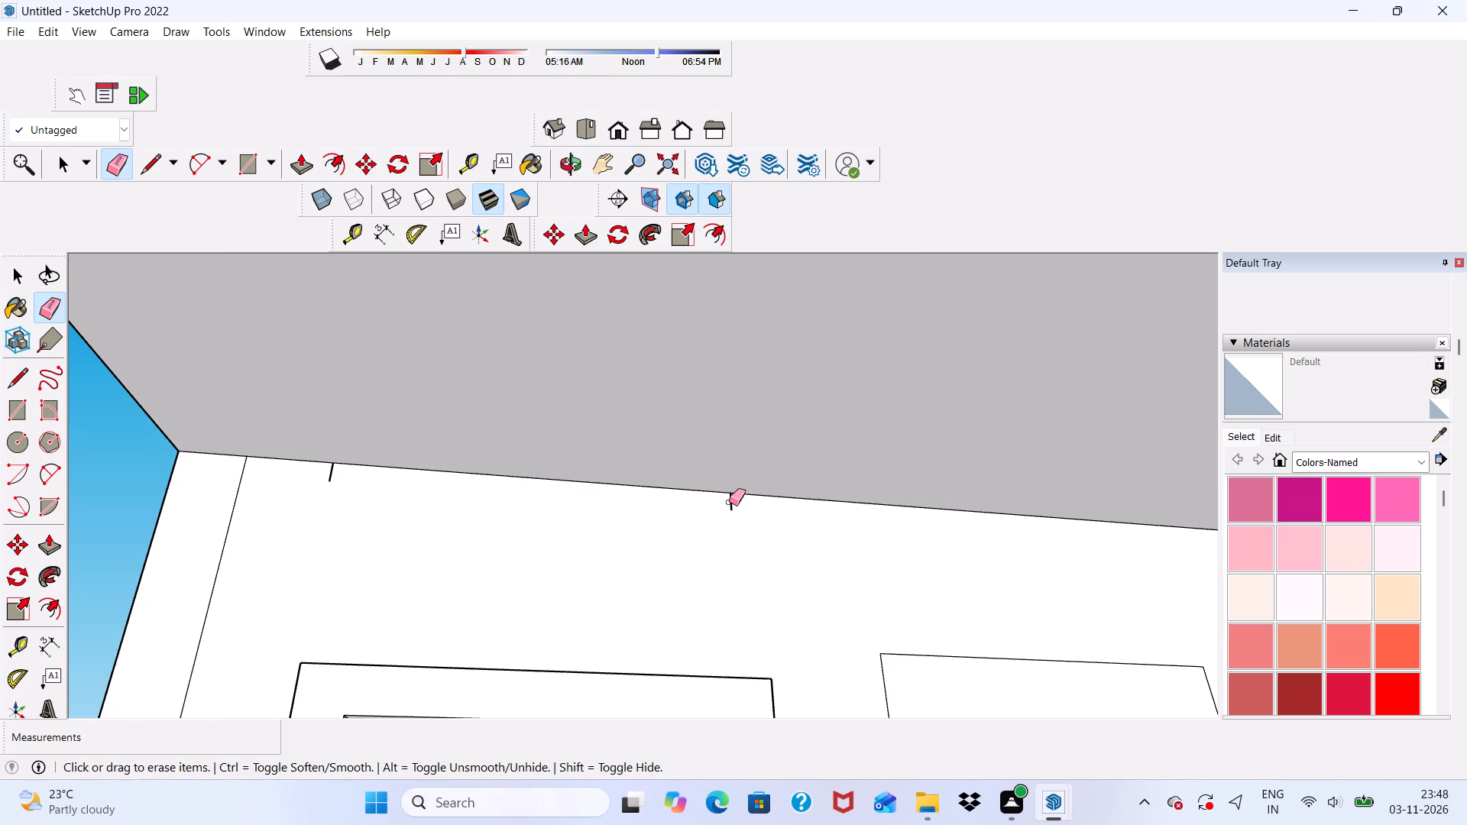
{"action": "left_click", "coordinate": [729, 502]}
{"action": "left_click", "coordinate": [730, 504]}
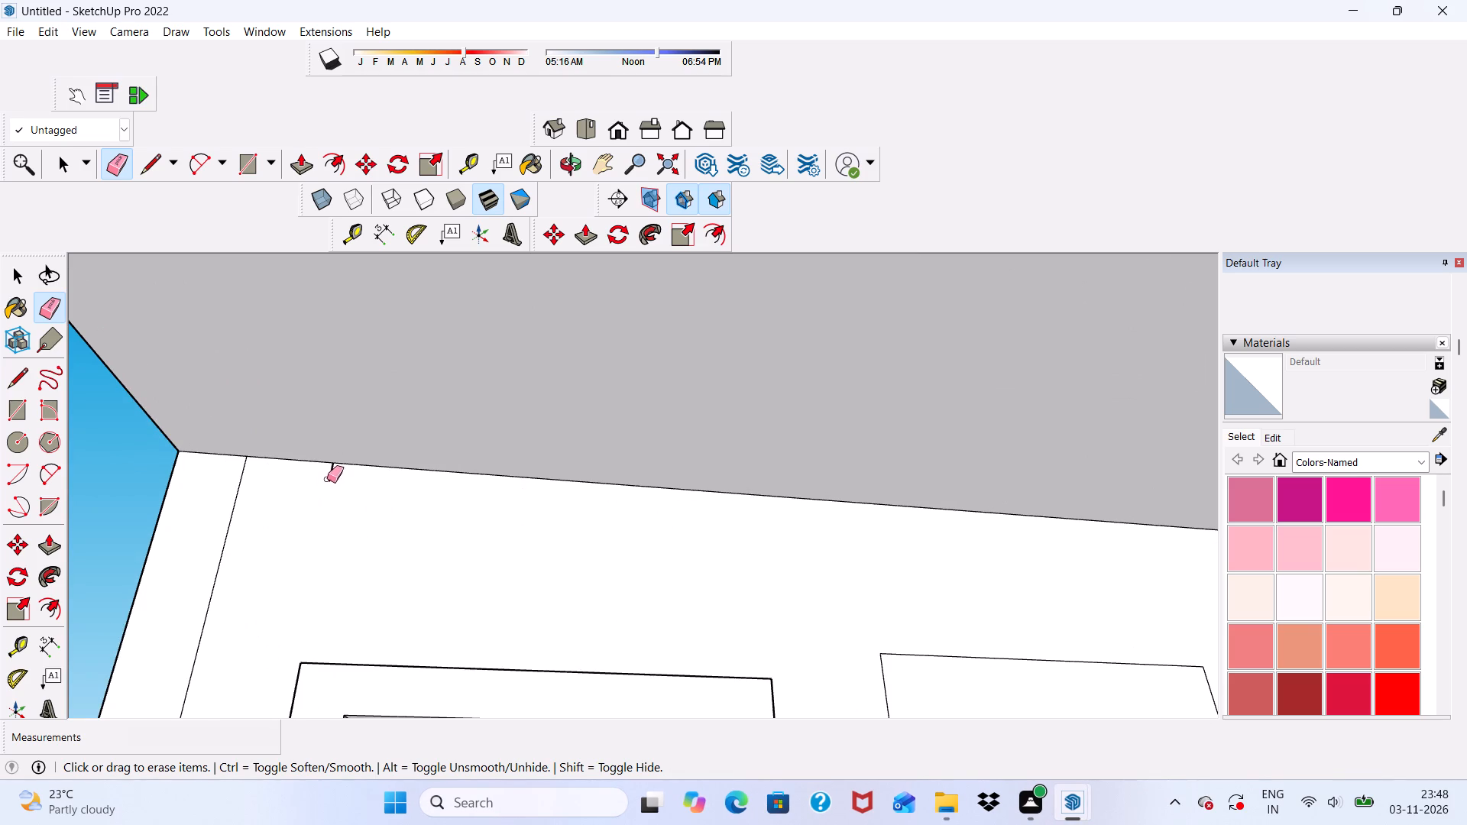
{"action": "left_click", "coordinate": [332, 475]}
Offset the top storey's window outline inward by 3" to form a frame.
{"action": "scroll", "coordinate": [393, 437], "scroll_direction": "down", "scroll_amount": 6}
{"action": "scroll", "coordinate": [426, 370], "scroll_direction": "down", "scroll_amount": 13}
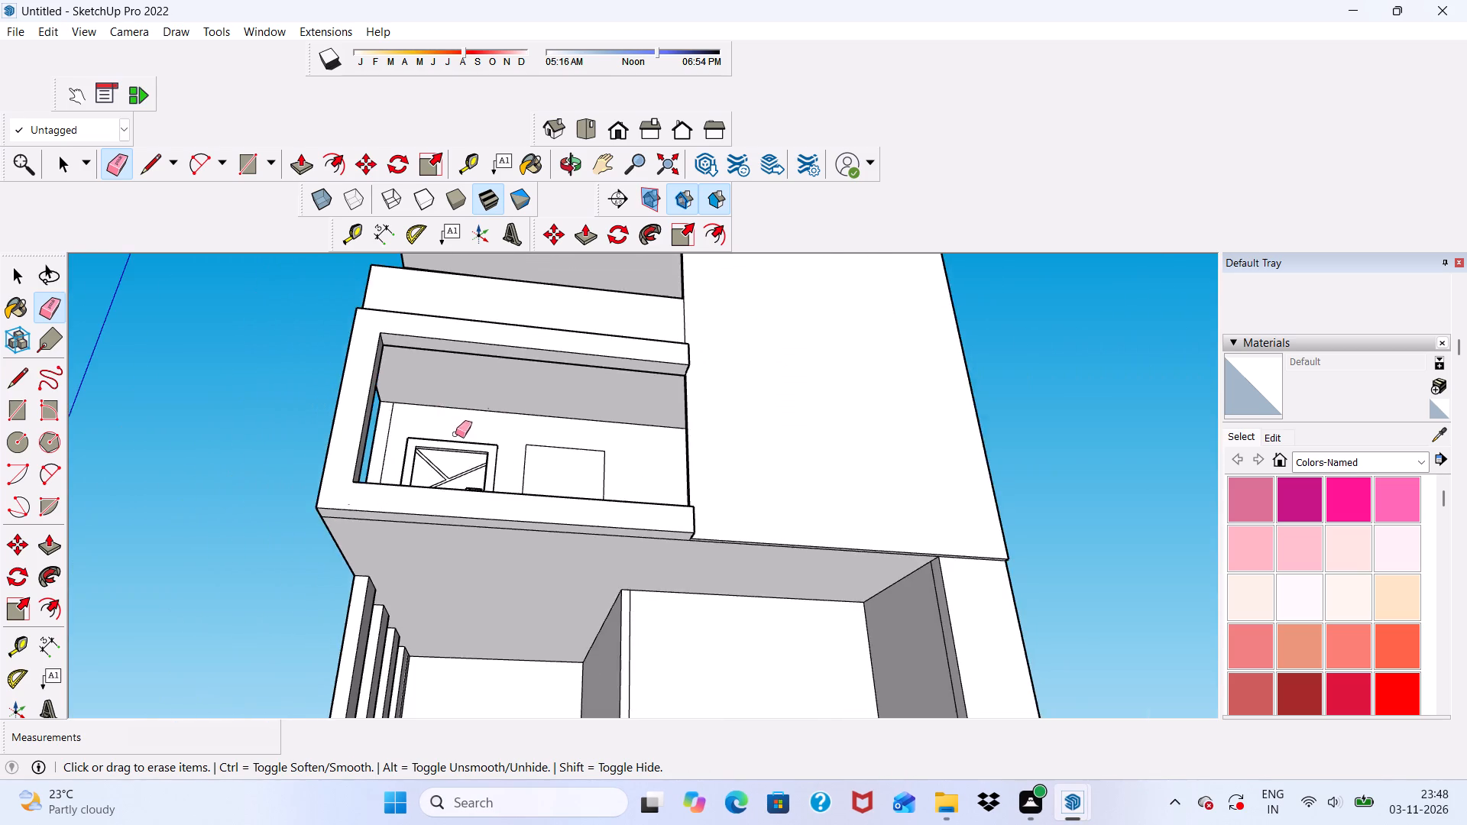
{"action": "middle_click_drag", "start_coordinate": [464, 437], "coordinate": [563, 584]}
{"action": "scroll", "coordinate": [455, 477], "scroll_direction": "down", "scroll_amount": 4}
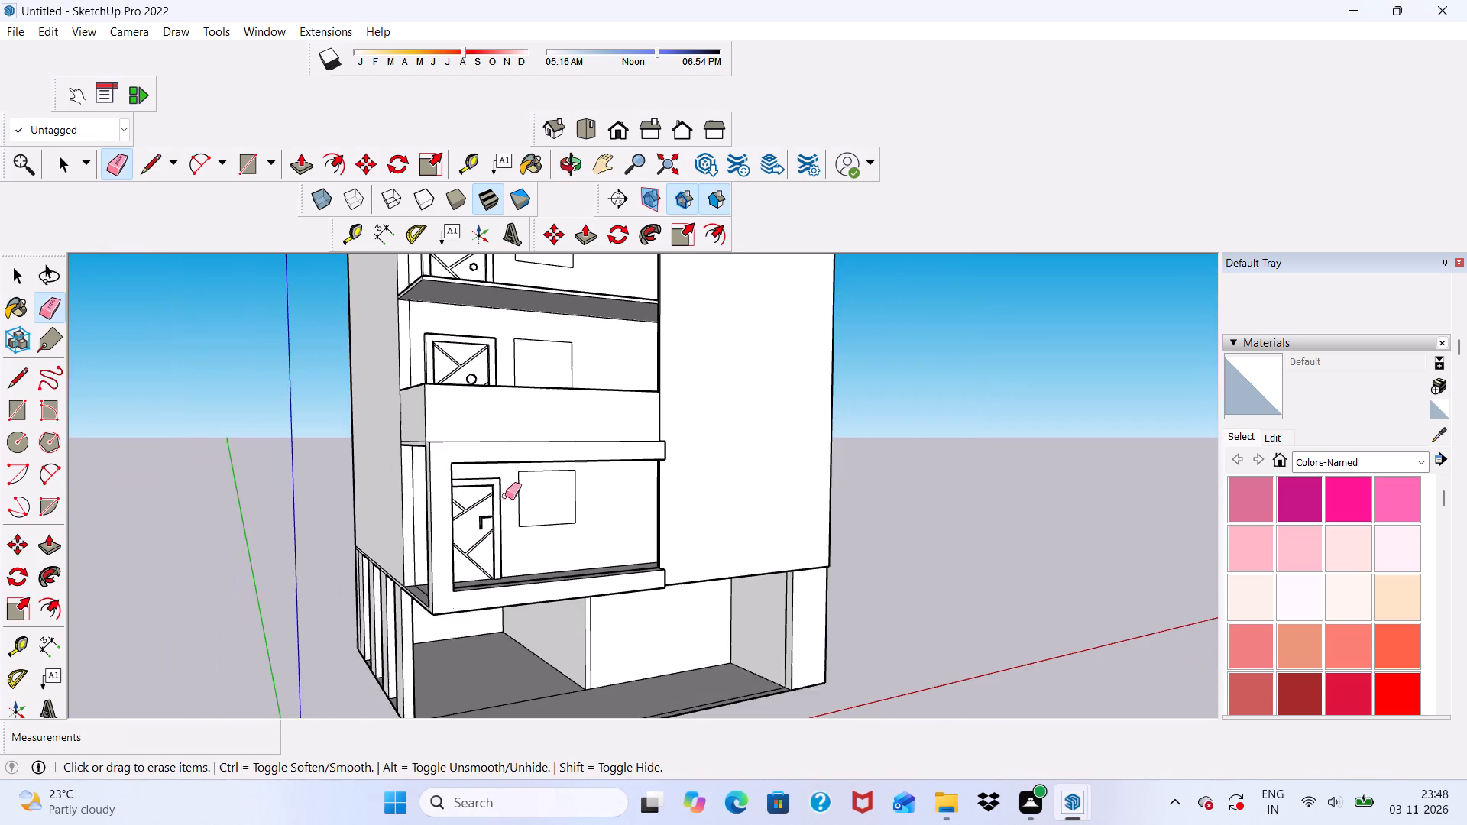
{"action": "middle_click_drag", "start_coordinate": [541, 522], "coordinate": [481, 633]}
{"action": "scroll", "coordinate": [497, 497], "scroll_direction": "down", "scroll_amount": 5}
{"action": "scroll", "coordinate": [514, 351], "scroll_direction": "down", "scroll_amount": 5}
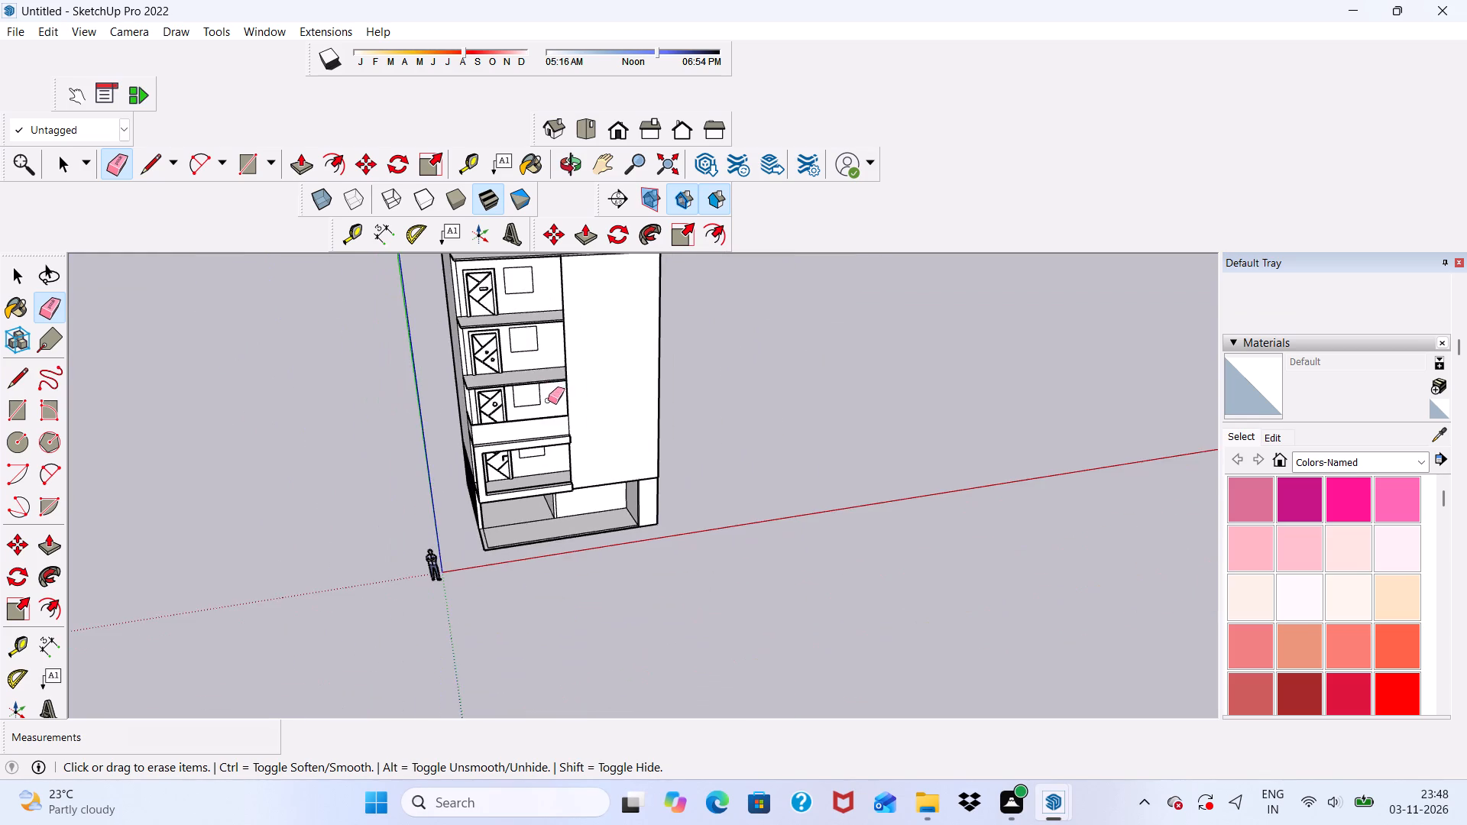
{"action": "middle_click_drag", "start_coordinate": [556, 403], "coordinate": [510, 364]}
{"action": "scroll", "coordinate": [613, 232], "scroll_direction": "up", "scroll_amount": 6}
{"action": "left_click", "coordinate": [714, 224]}
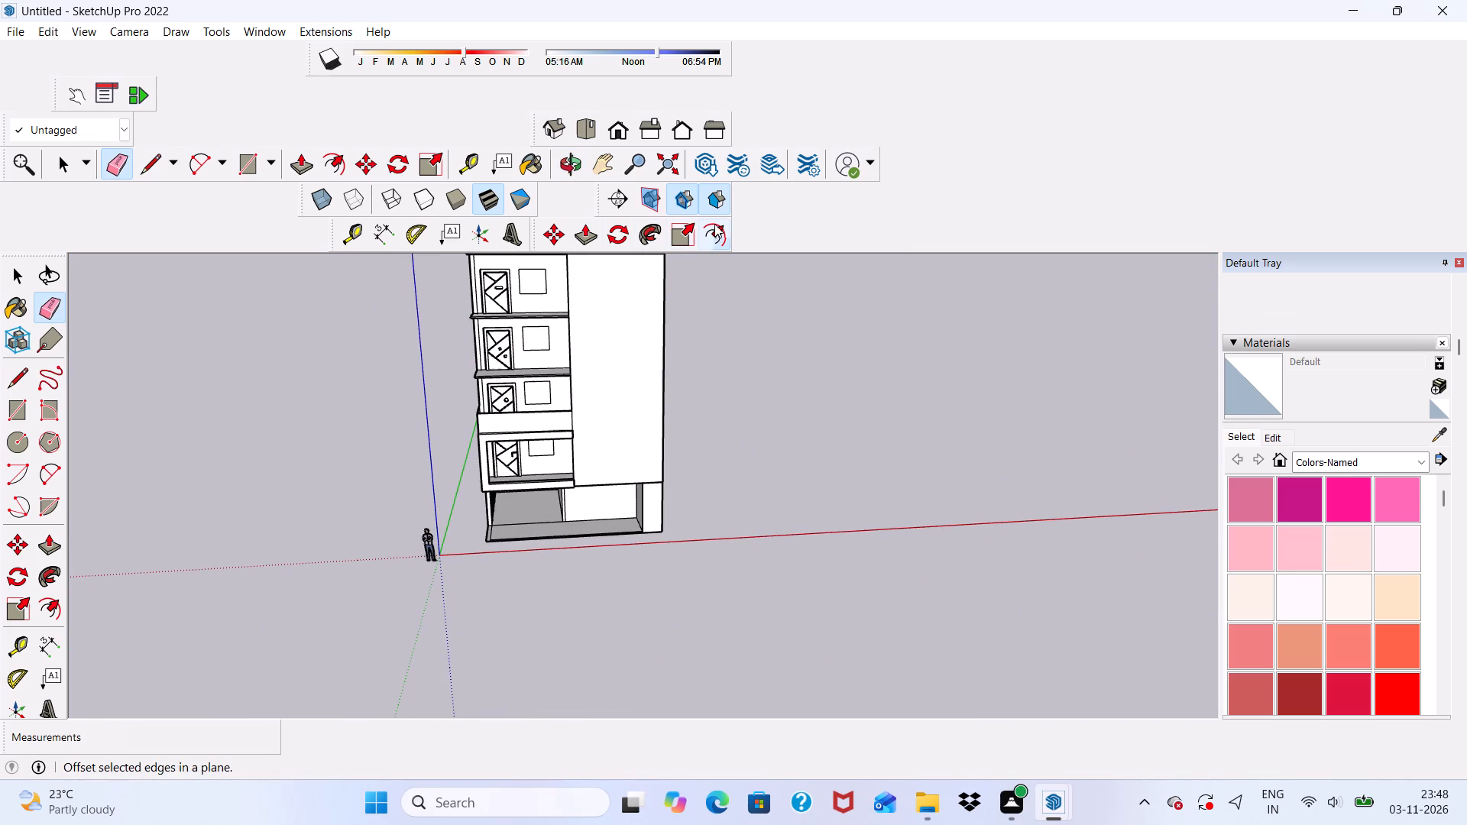
{"action": "scroll", "coordinate": [358, 322], "scroll_direction": "up", "scroll_amount": 4}
{"action": "scroll", "coordinate": [565, 272], "scroll_direction": "up", "scroll_amount": 5}
{"action": "scroll", "coordinate": [565, 279], "scroll_direction": "down", "scroll_amount": 9}
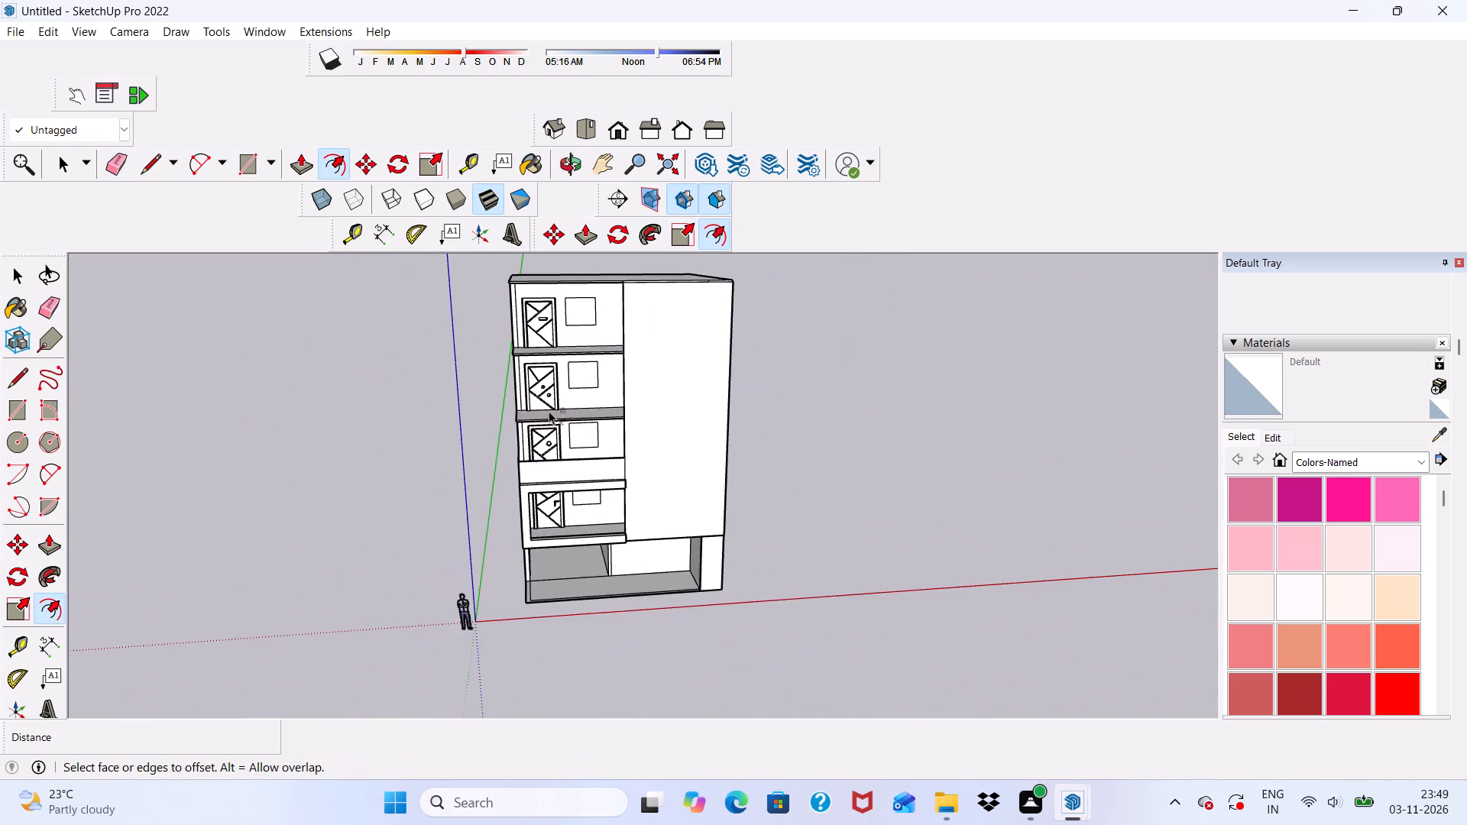
{"action": "scroll", "coordinate": [549, 411], "scroll_direction": "down", "scroll_amount": 2}
{"action": "scroll", "coordinate": [520, 337], "scroll_direction": "up", "scroll_amount": 8}
{"action": "scroll", "coordinate": [634, 426], "scroll_direction": "up", "scroll_amount": 5}
{"action": "scroll", "coordinate": [590, 361], "scroll_direction": "up", "scroll_amount": 4}
{"action": "left_click", "coordinate": [588, 365]}
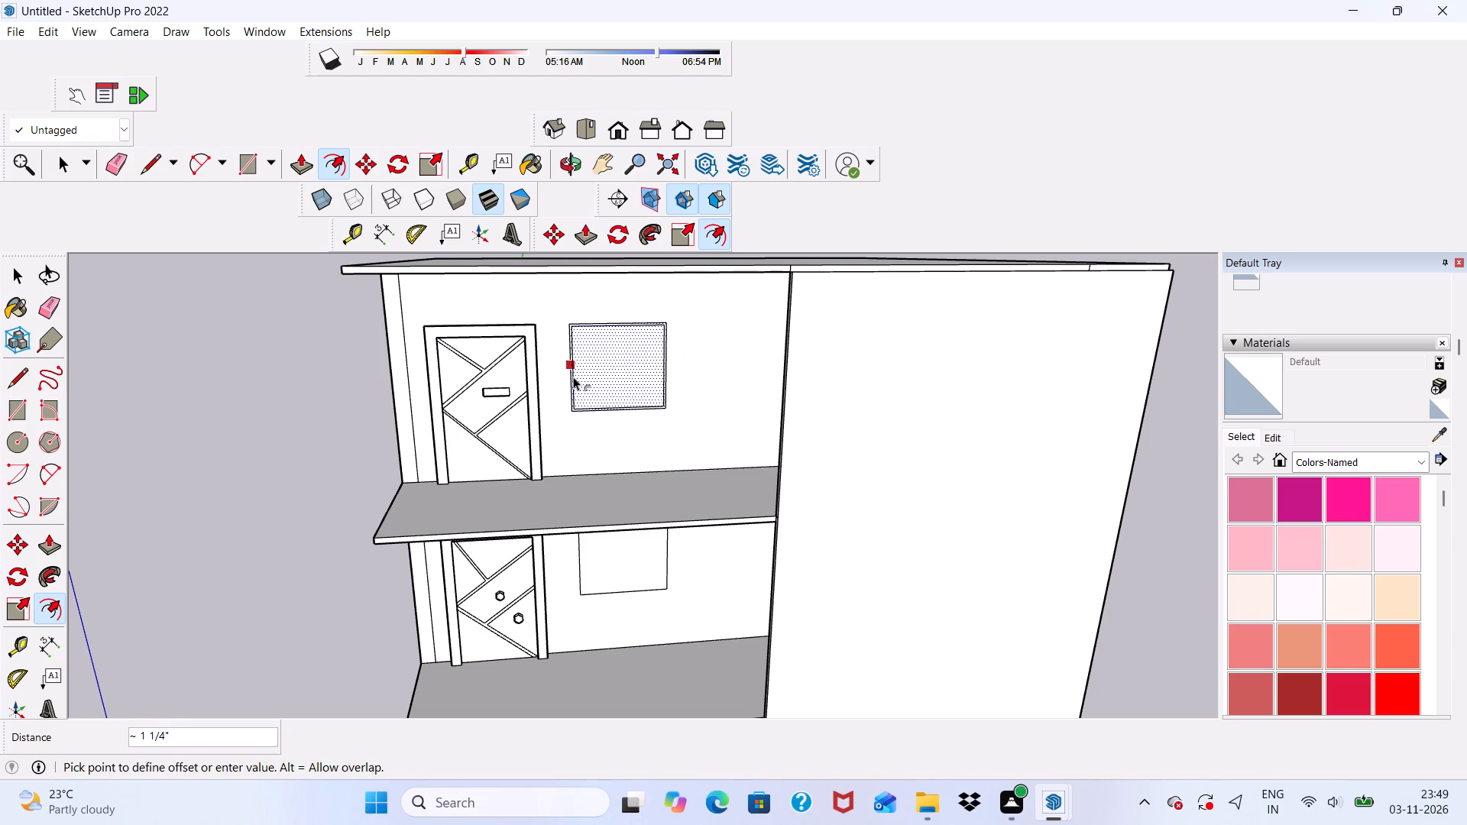
{"action": "type", "text": "3\""}
{"action": "key", "text": "Return"}
Offset the window outline beside the two-knob door inward by 3".
{"action": "scroll", "coordinate": [664, 222], "scroll_direction": "down", "scroll_amount": 6}
{"action": "scroll", "coordinate": [604, 567], "scroll_direction": "up", "scroll_amount": 8}
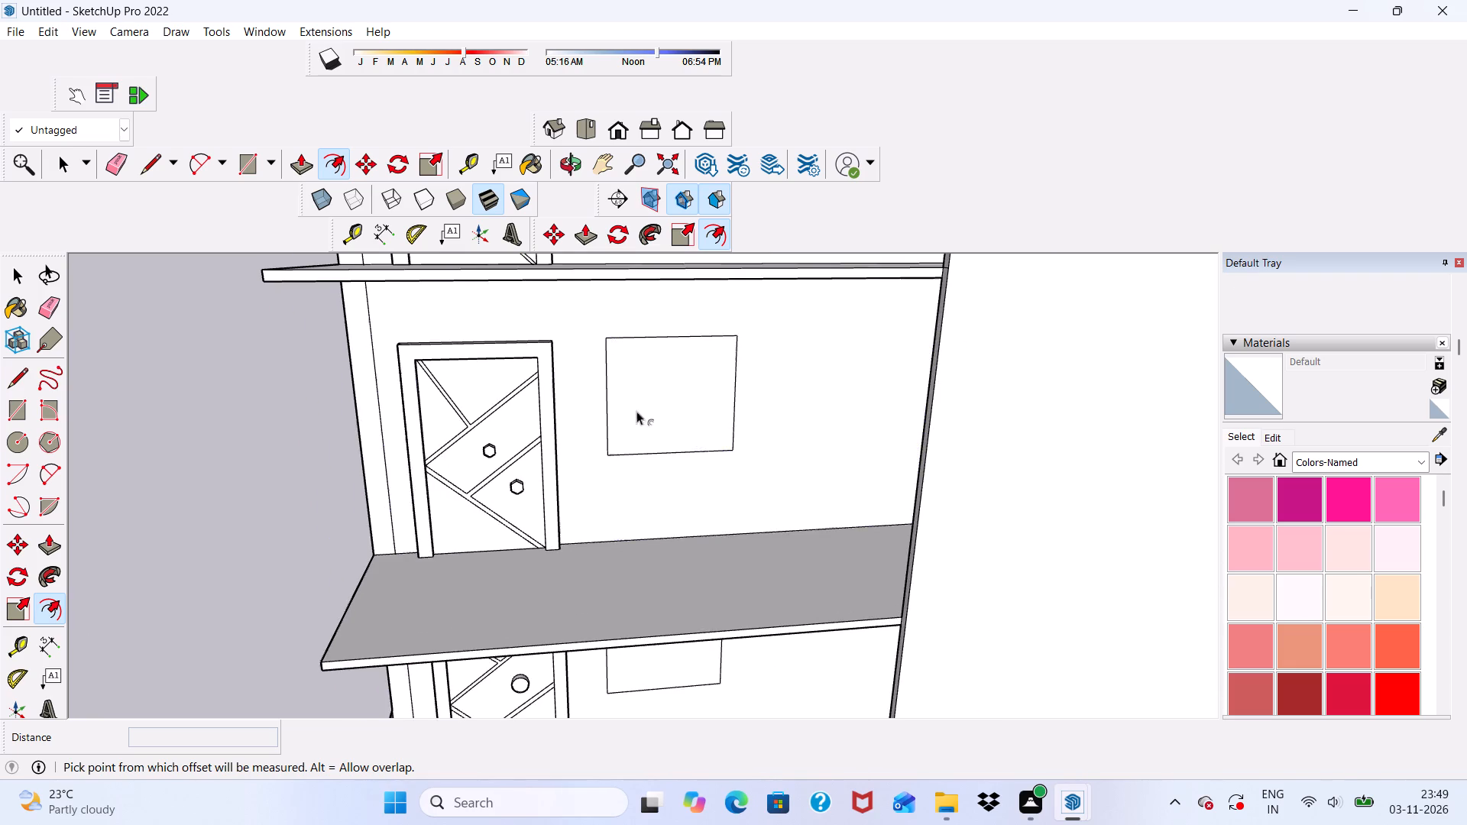
{"action": "scroll", "coordinate": [684, 390], "scroll_direction": "up", "scroll_amount": 1}
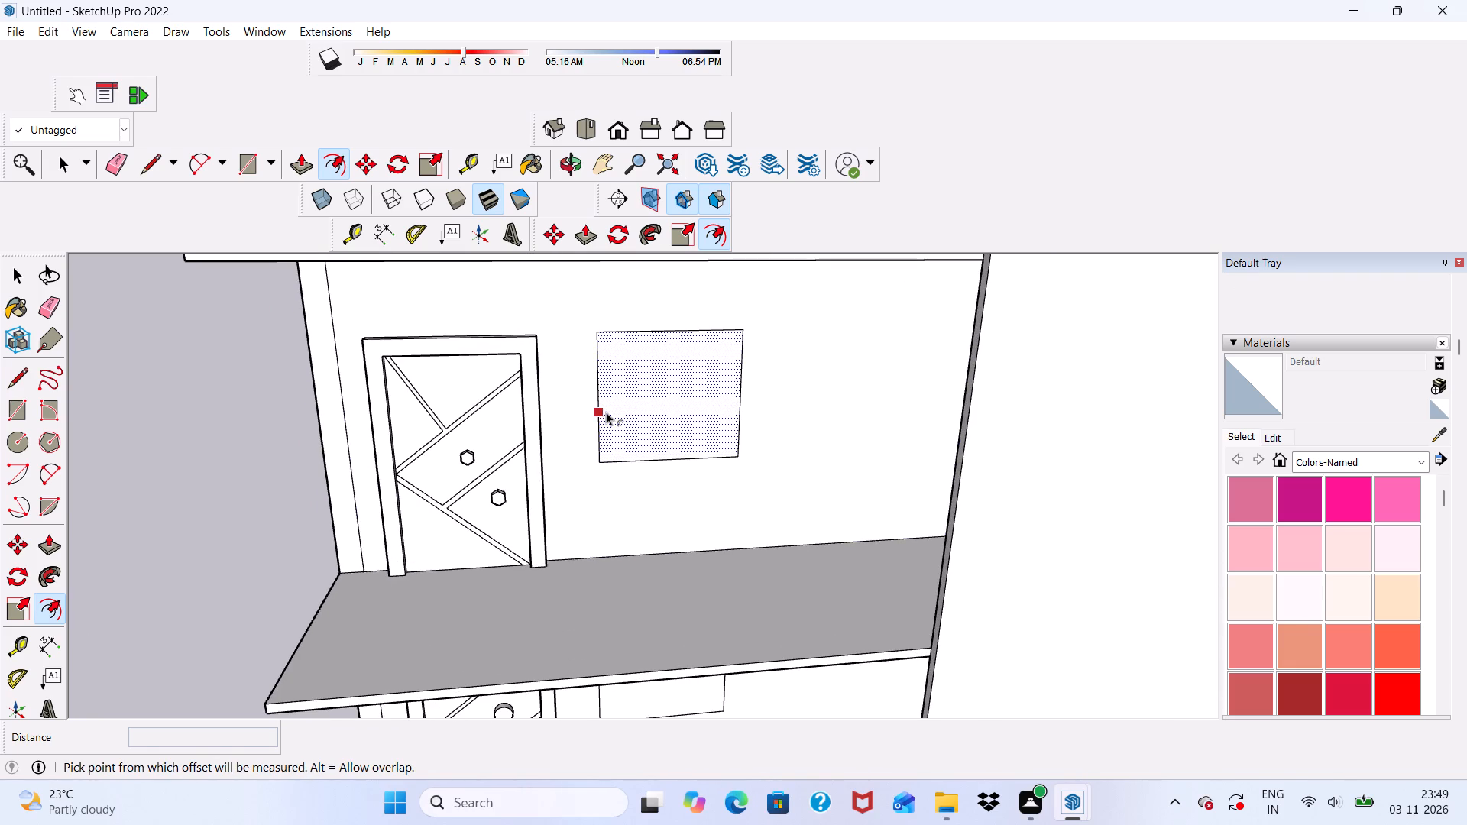
{"action": "left_click", "coordinate": [606, 412]}
{"action": "type", "text": "3\""}
{"action": "key", "text": "Return"}
Offset the window outline beside the single round-knob door inward by 3".
{"action": "scroll", "coordinate": [620, 340], "scroll_direction": "down", "scroll_amount": 4}
{"action": "scroll", "coordinate": [625, 317], "scroll_direction": "up", "scroll_amount": 1}
{"action": "scroll", "coordinate": [629, 432], "scroll_direction": "down", "scroll_amount": 5}
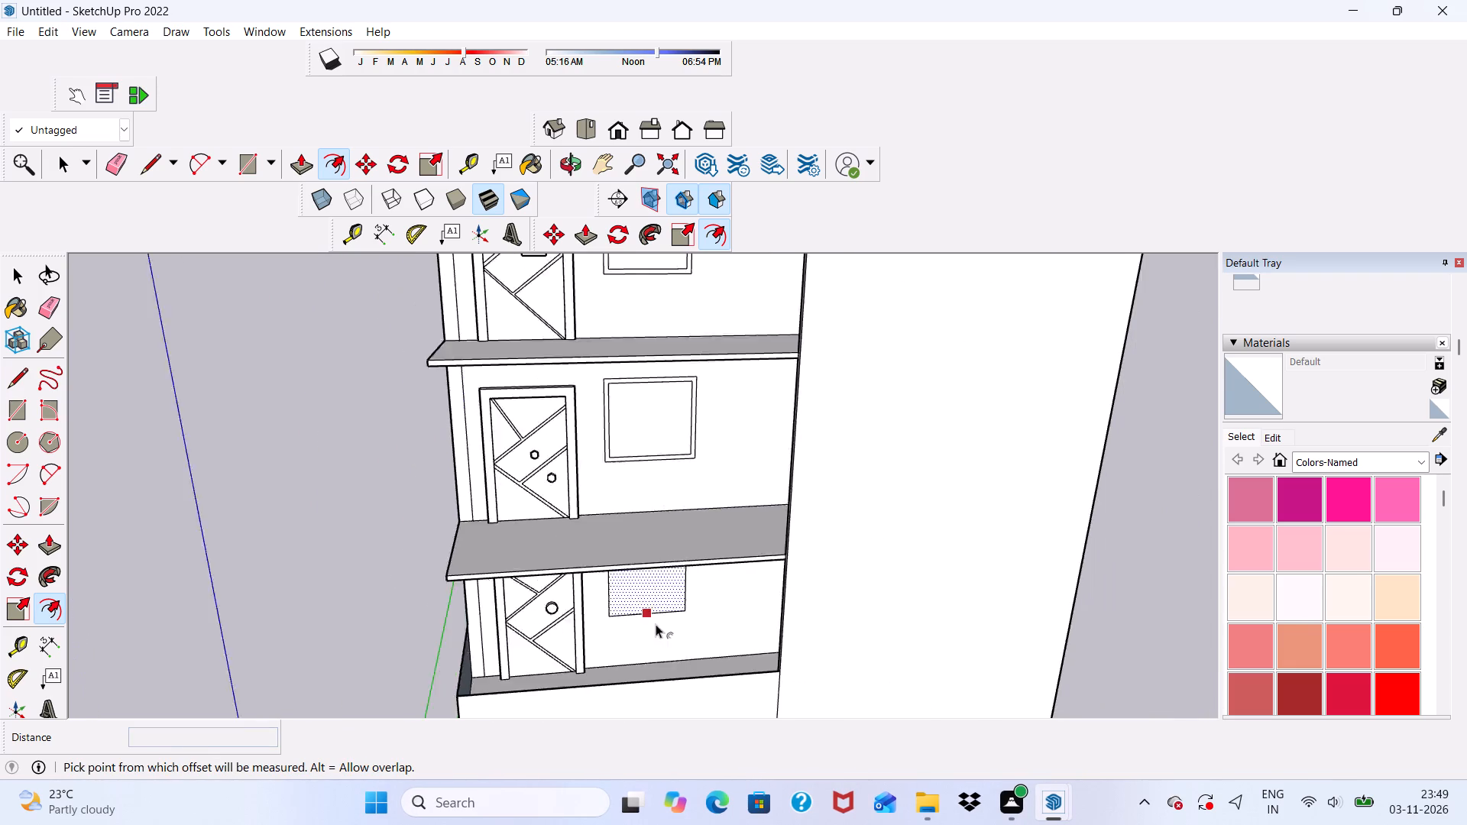
{"action": "scroll", "coordinate": [628, 628], "scroll_direction": "up", "scroll_amount": 6}
{"action": "scroll", "coordinate": [625, 626], "scroll_direction": "down", "scroll_amount": 2}
{"action": "middle_click_drag", "start_coordinate": [626, 617], "coordinate": [578, 548]}
{"action": "scroll", "coordinate": [648, 572], "scroll_direction": "up", "scroll_amount": 5}
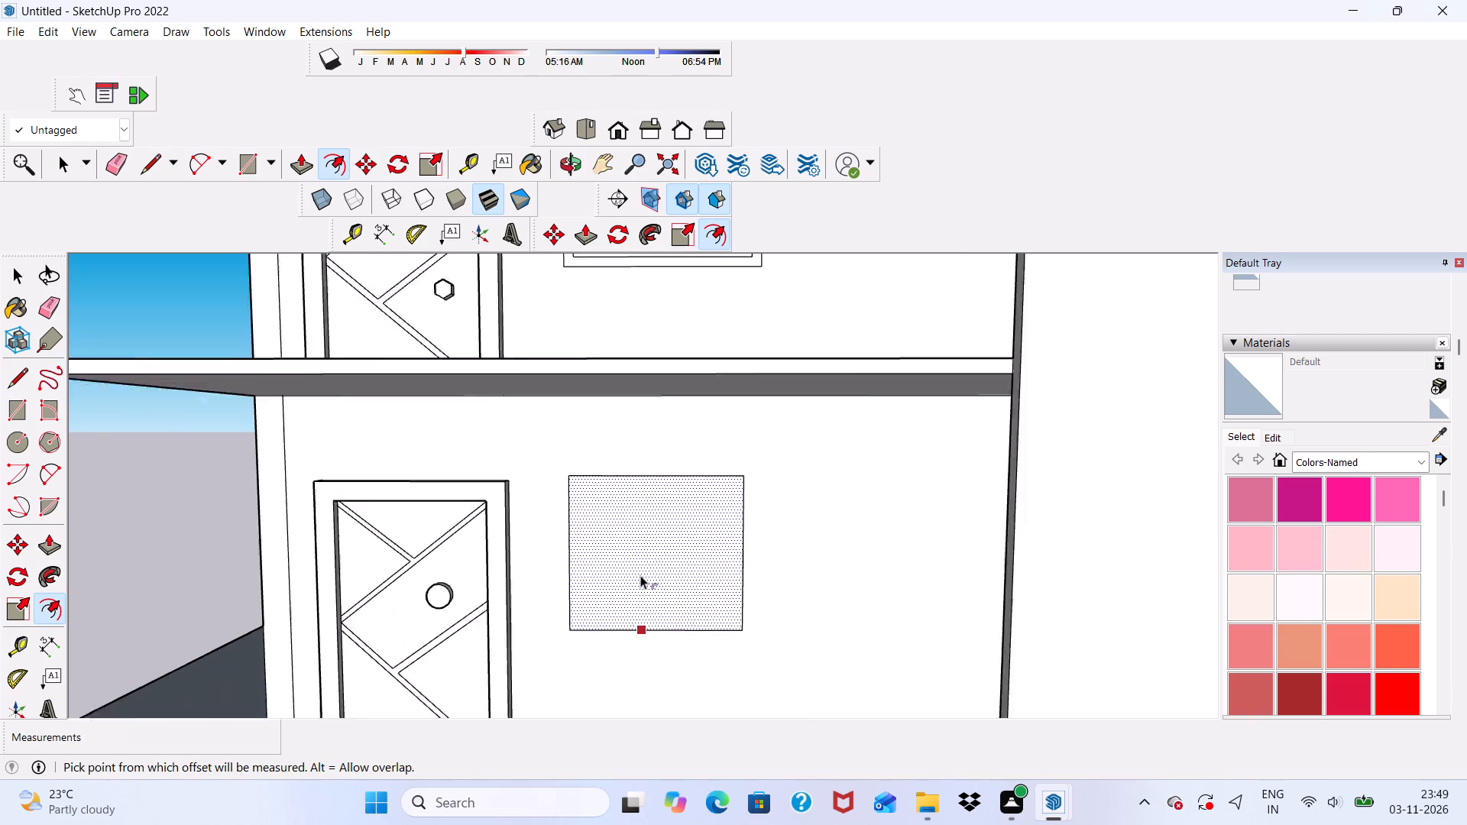
{"action": "scroll", "coordinate": [640, 575], "scroll_direction": "up", "scroll_amount": 2}
{"action": "left_click", "coordinate": [574, 554]}
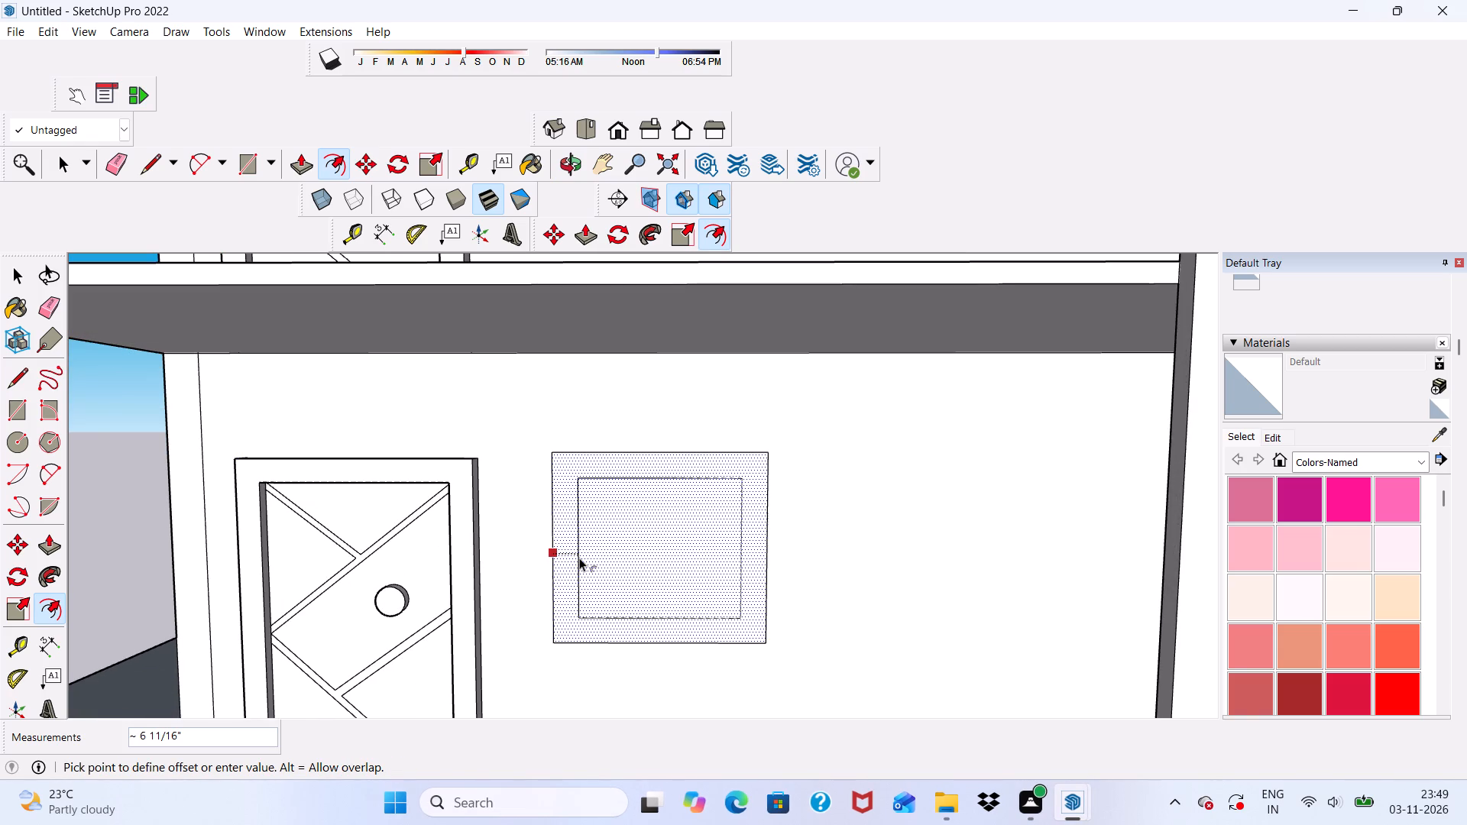
{"action": "key", "text": "3"}
{"action": "key", "text": "shift+quotedbl"}
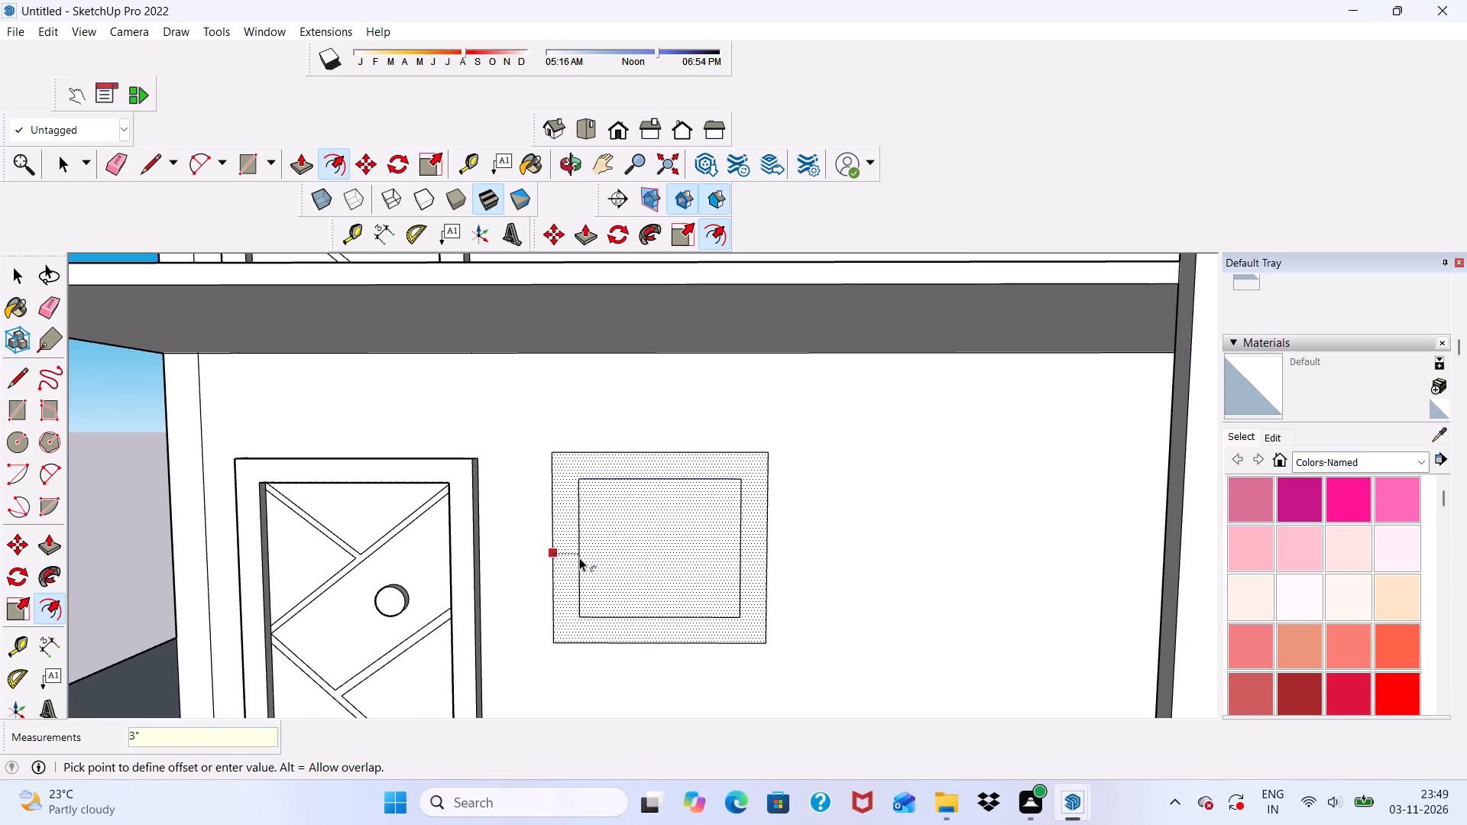
{"action": "key", "text": "Return"}
Offset the window outline on the framed balcony's wall inward by 3".
{"action": "scroll", "coordinate": [535, 534], "scroll_direction": "down", "scroll_amount": 5}
{"action": "scroll", "coordinate": [636, 448], "scroll_direction": "down", "scroll_amount": 6}
{"action": "scroll", "coordinate": [609, 664], "scroll_direction": "up", "scroll_amount": 2}
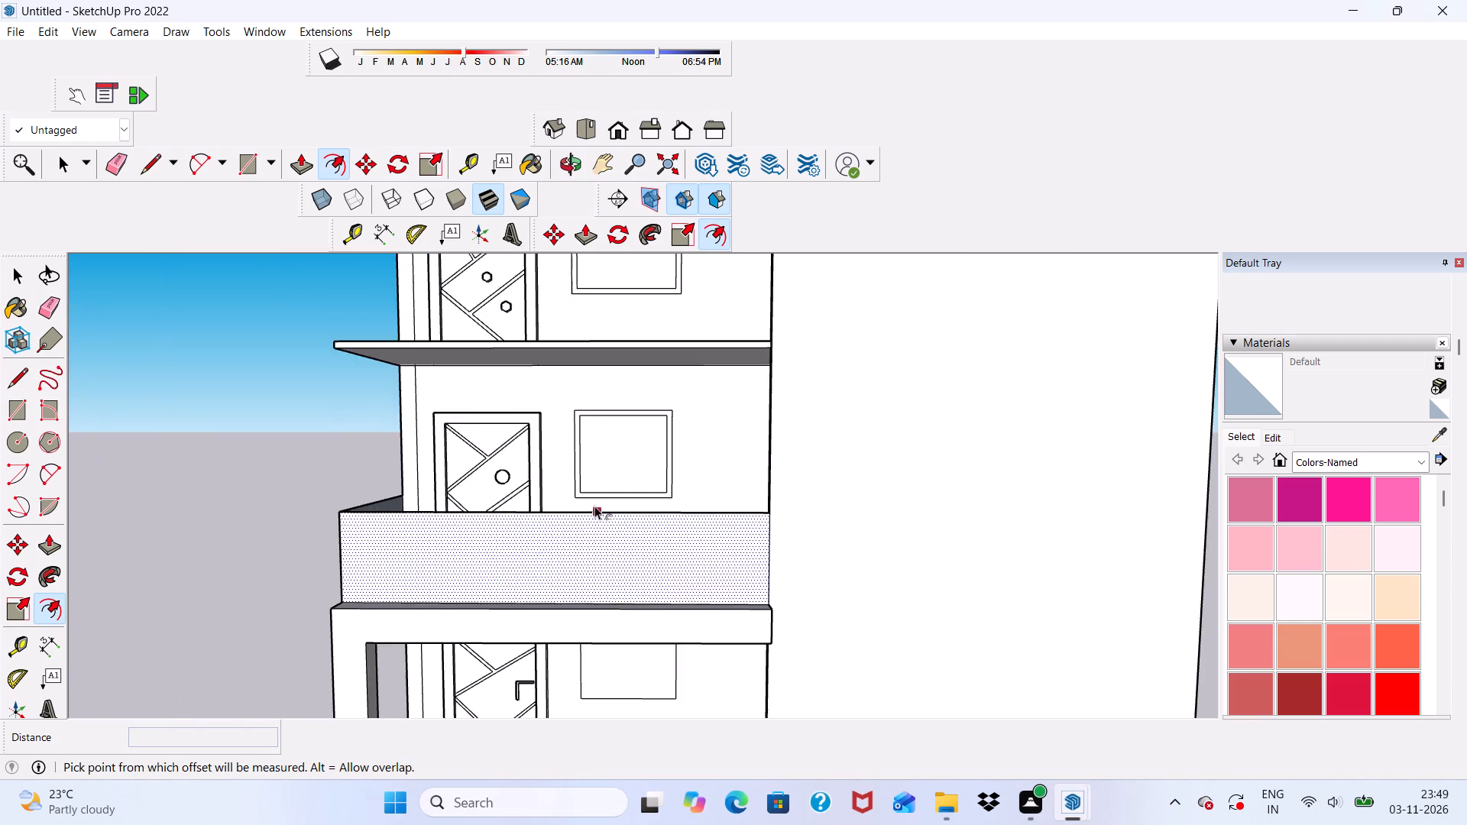
{"action": "scroll", "coordinate": [592, 422], "scroll_direction": "down", "scroll_amount": 6}
{"action": "scroll", "coordinate": [618, 592], "scroll_direction": "up", "scroll_amount": 7}
{"action": "left_click", "coordinate": [569, 546]}
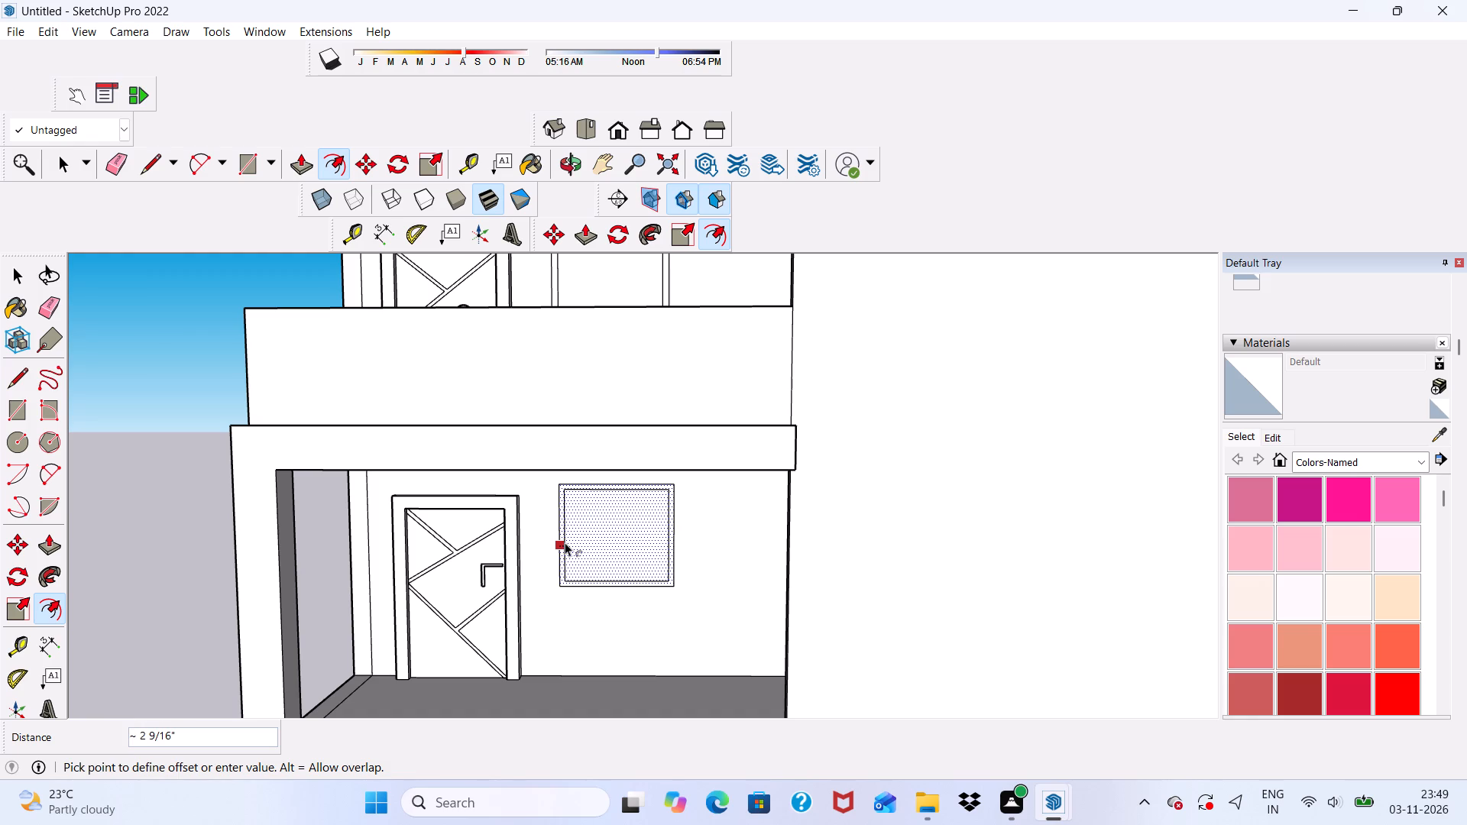
{"action": "key", "text": "3"}
{"action": "key", "text": "shift+quotedbl"}
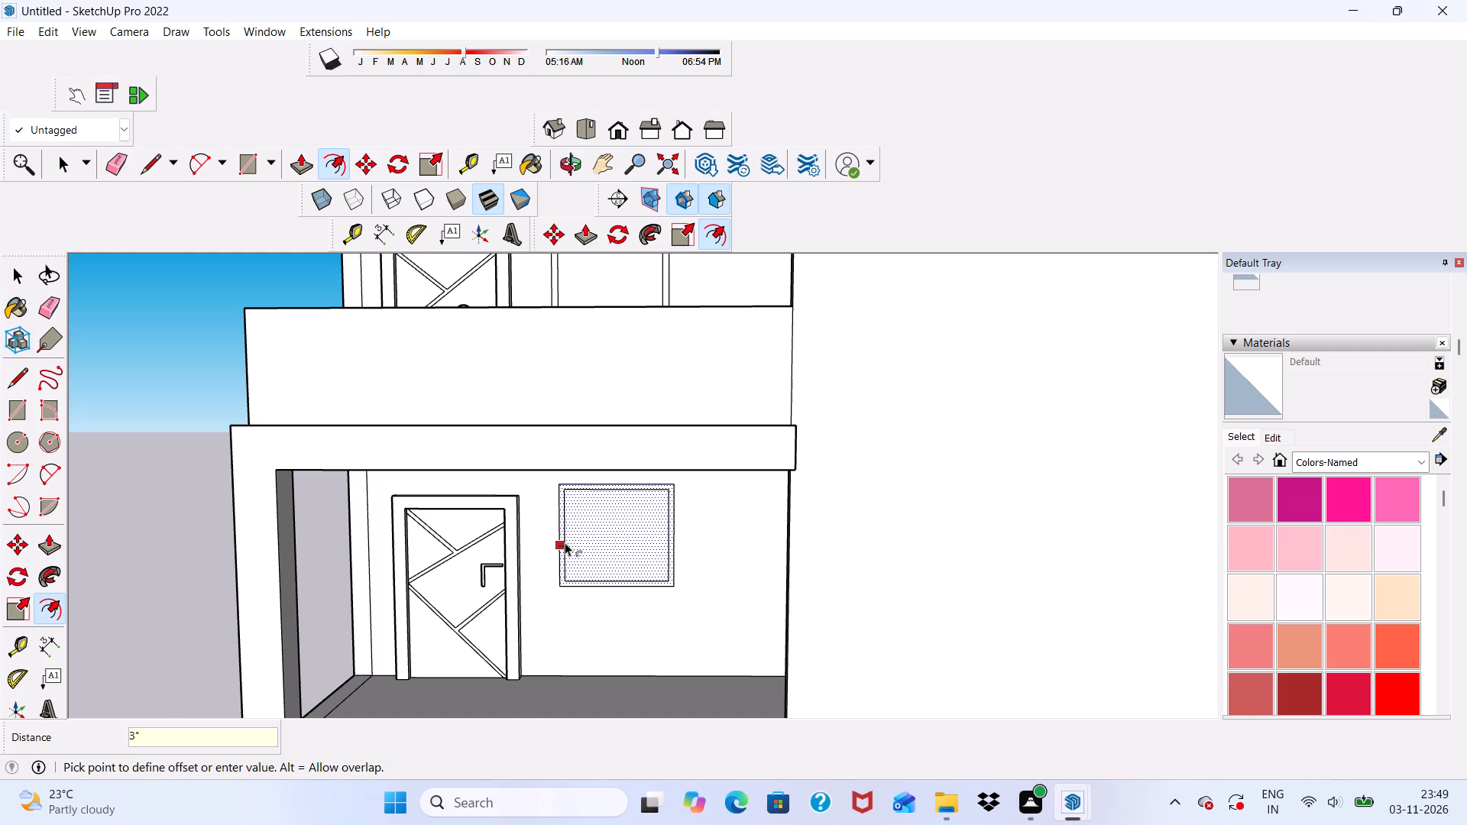
{"action": "key", "text": "Return"}
Place a vertical guide about 2' 4 1/16" from the door-side inner frame edge of the window beside the two-knob door.
{"action": "scroll", "coordinate": [526, 534], "scroll_direction": "down", "scroll_amount": 9}
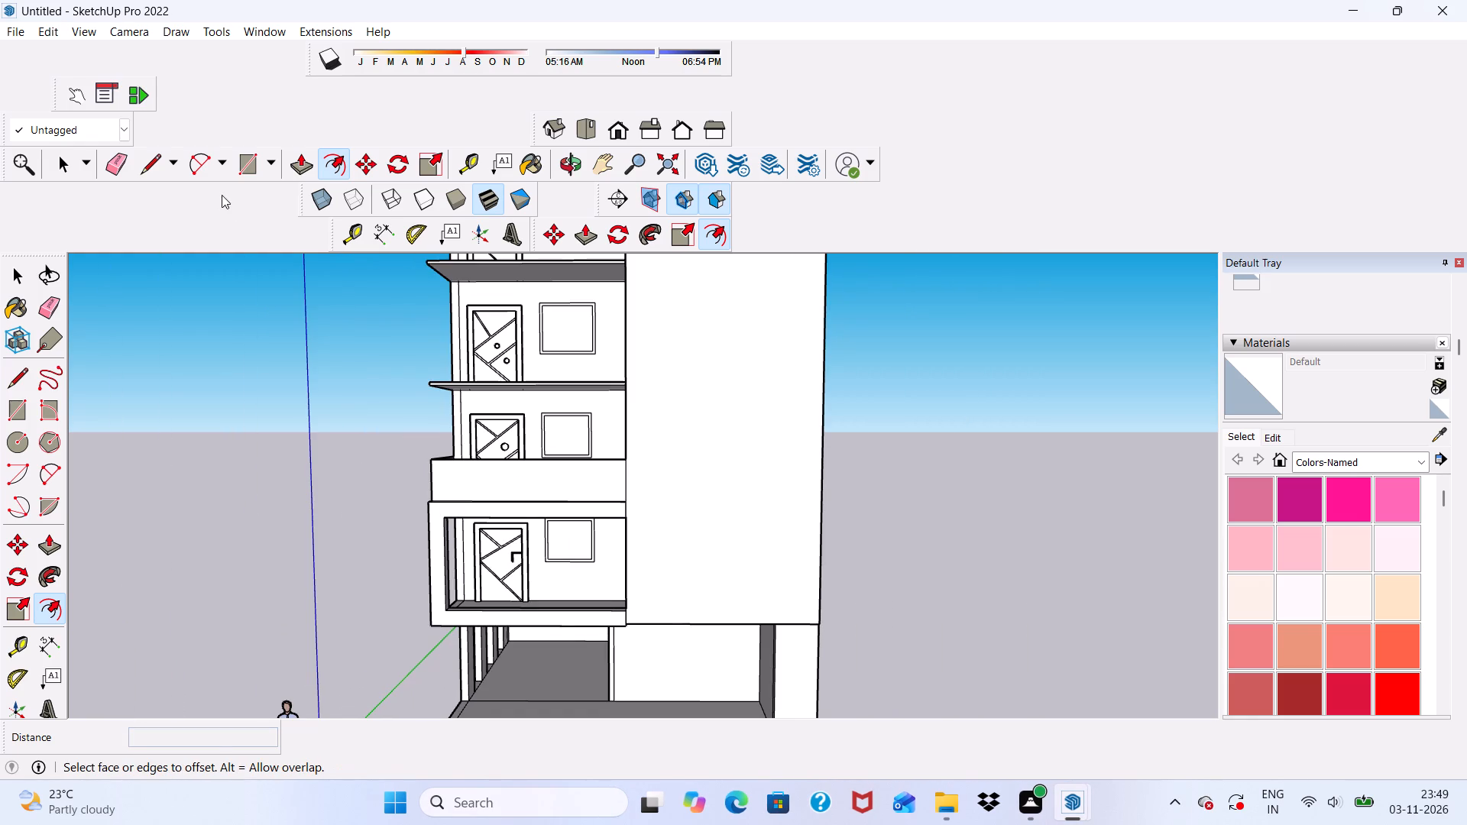
{"action": "left_click", "coordinate": [349, 231]}
{"action": "scroll", "coordinate": [569, 309], "scroll_direction": "up", "scroll_amount": 8}
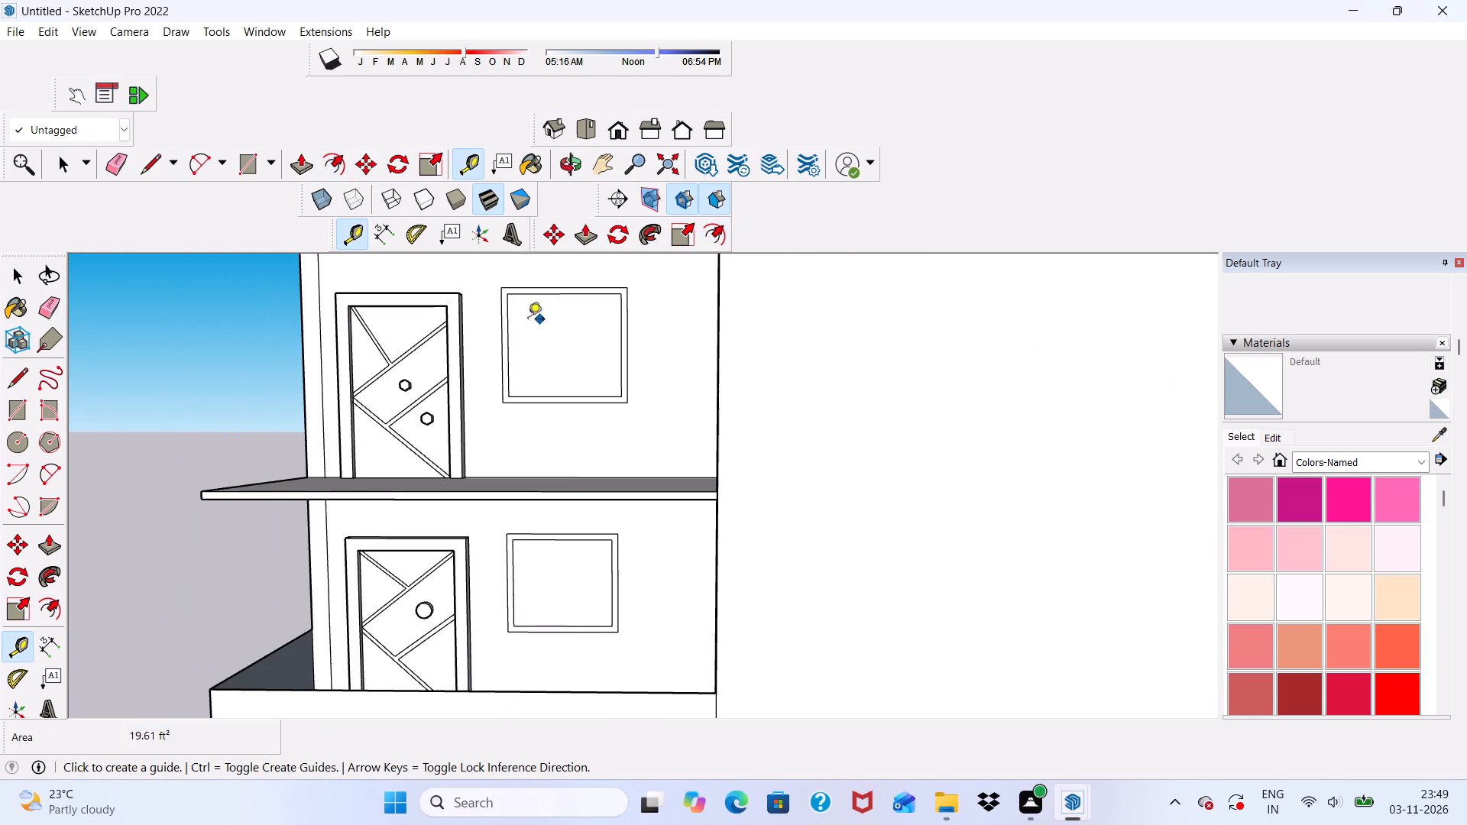
{"action": "left_click", "coordinate": [504, 330]}
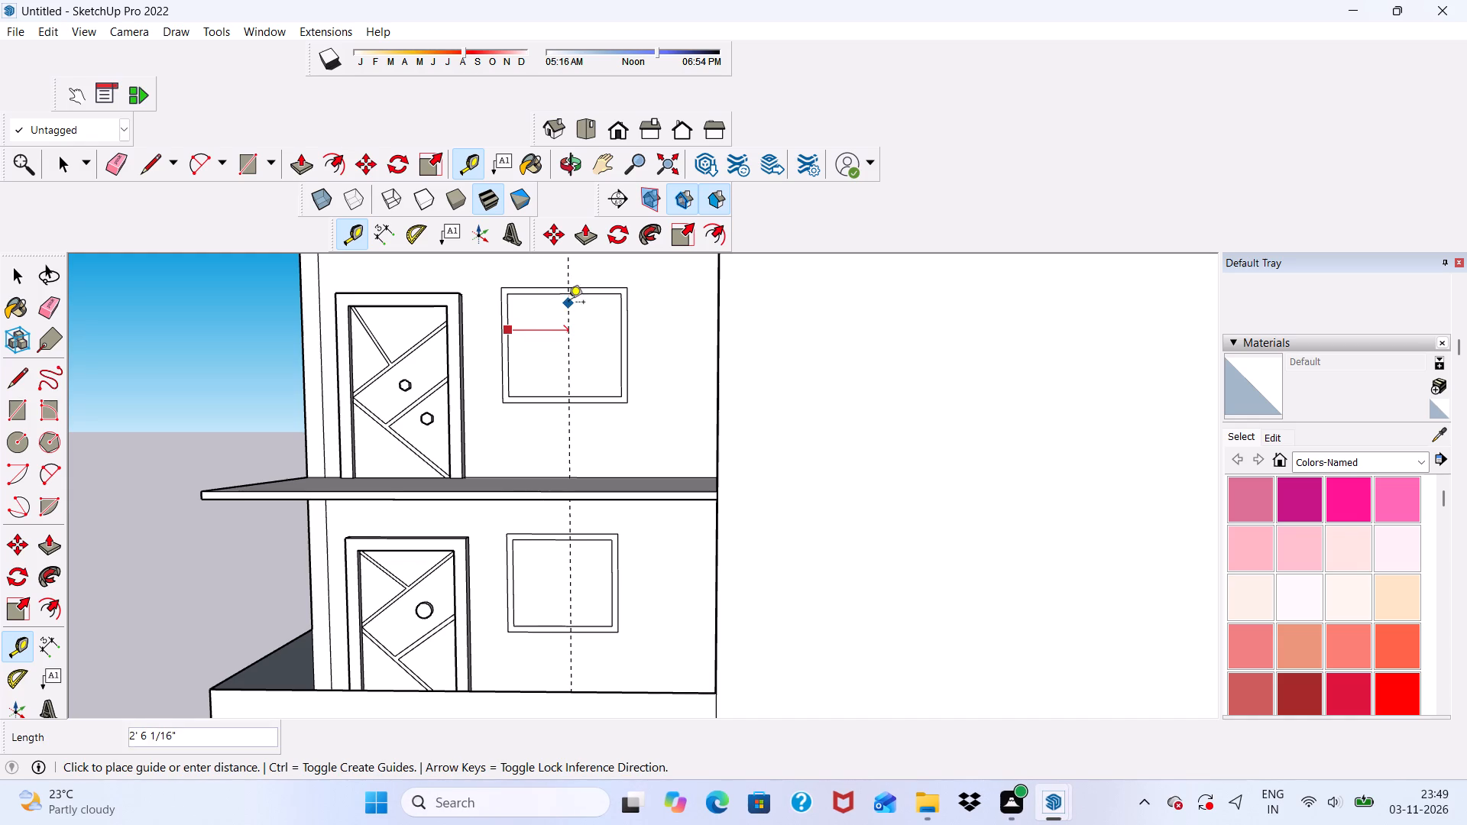
{"action": "left_click", "coordinate": [563, 299]}
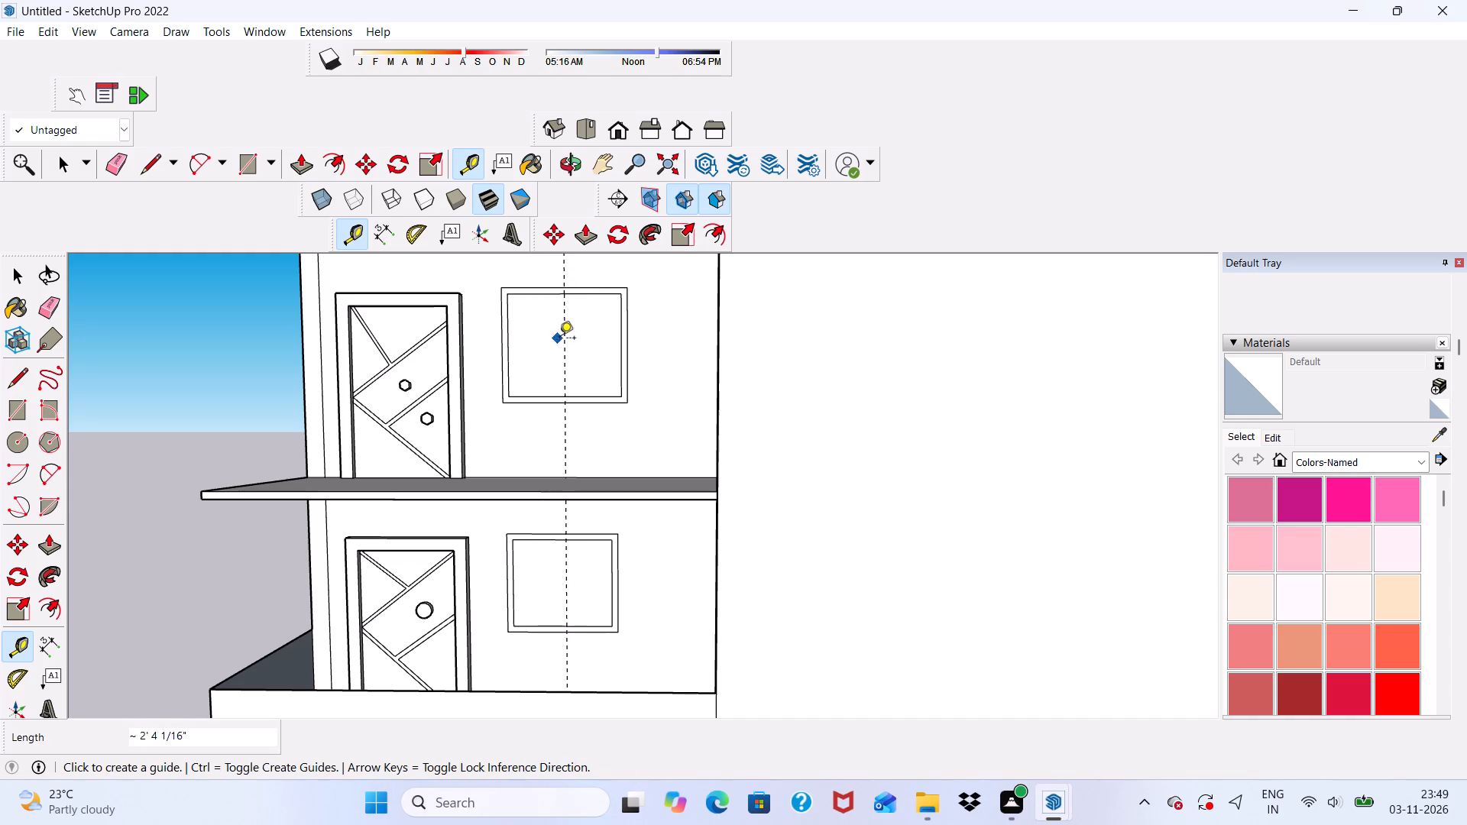
{"action": "middle_click_drag", "start_coordinate": [562, 340], "coordinate": [732, 439]}
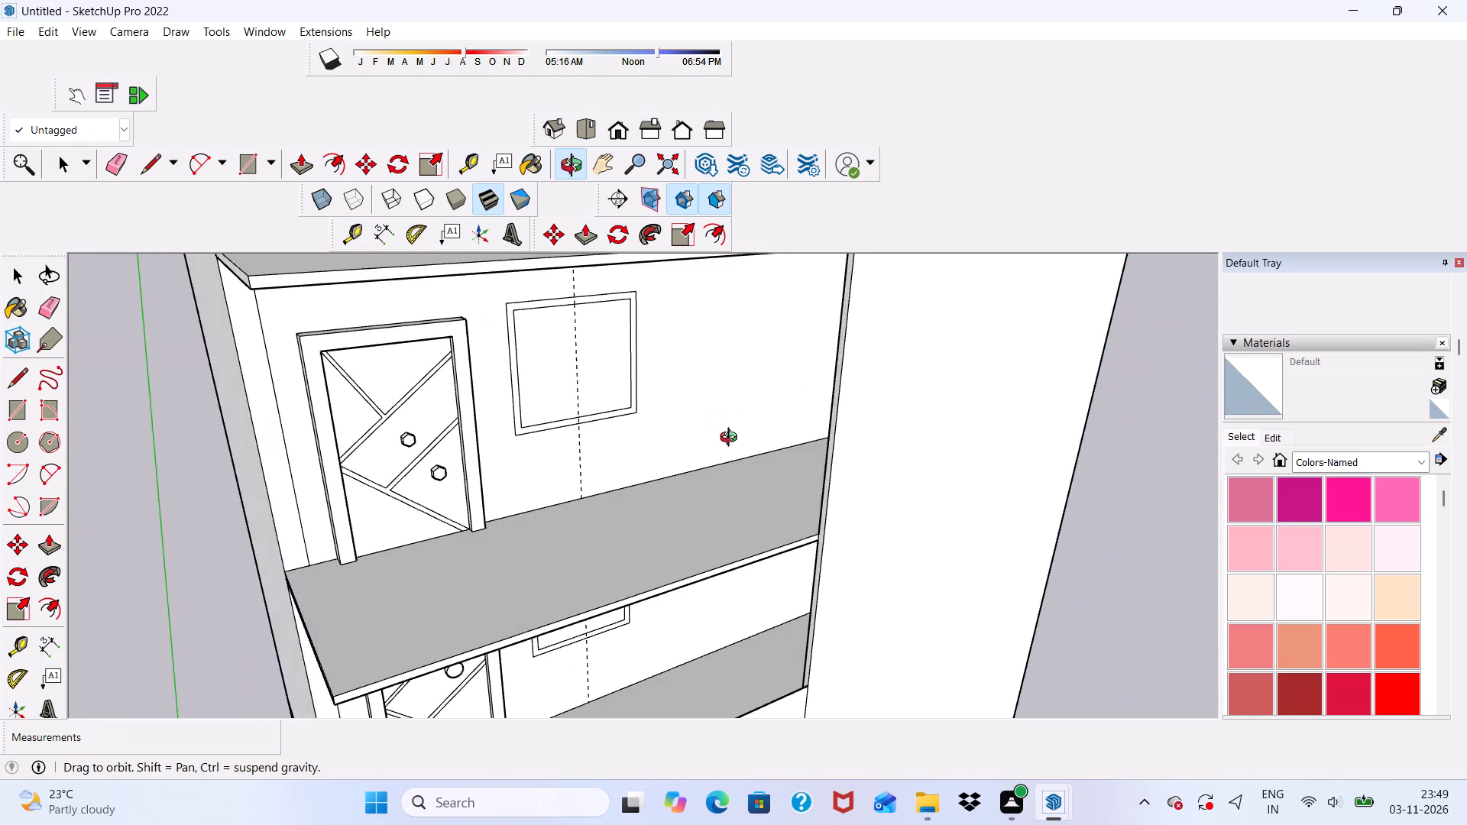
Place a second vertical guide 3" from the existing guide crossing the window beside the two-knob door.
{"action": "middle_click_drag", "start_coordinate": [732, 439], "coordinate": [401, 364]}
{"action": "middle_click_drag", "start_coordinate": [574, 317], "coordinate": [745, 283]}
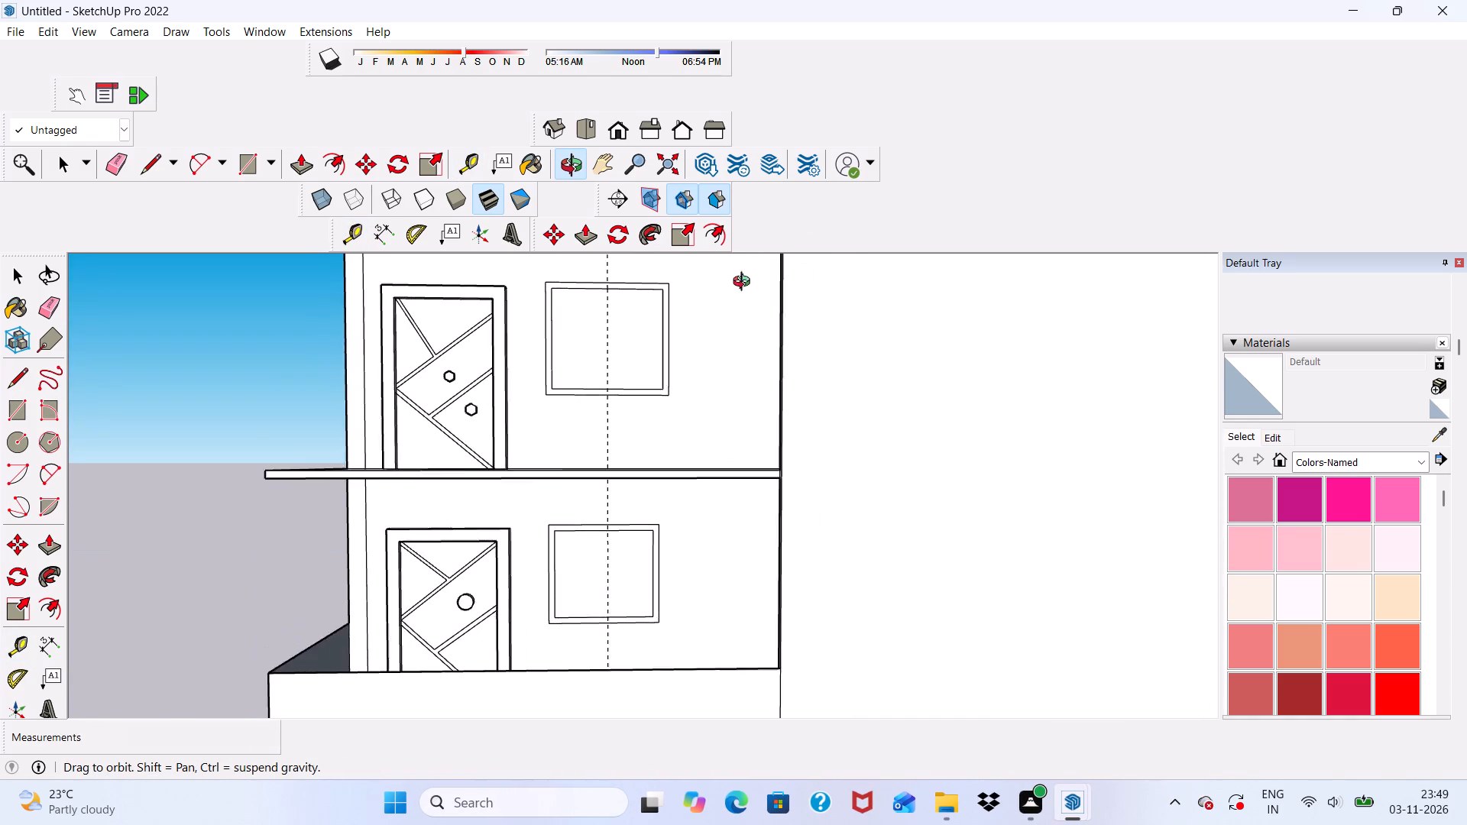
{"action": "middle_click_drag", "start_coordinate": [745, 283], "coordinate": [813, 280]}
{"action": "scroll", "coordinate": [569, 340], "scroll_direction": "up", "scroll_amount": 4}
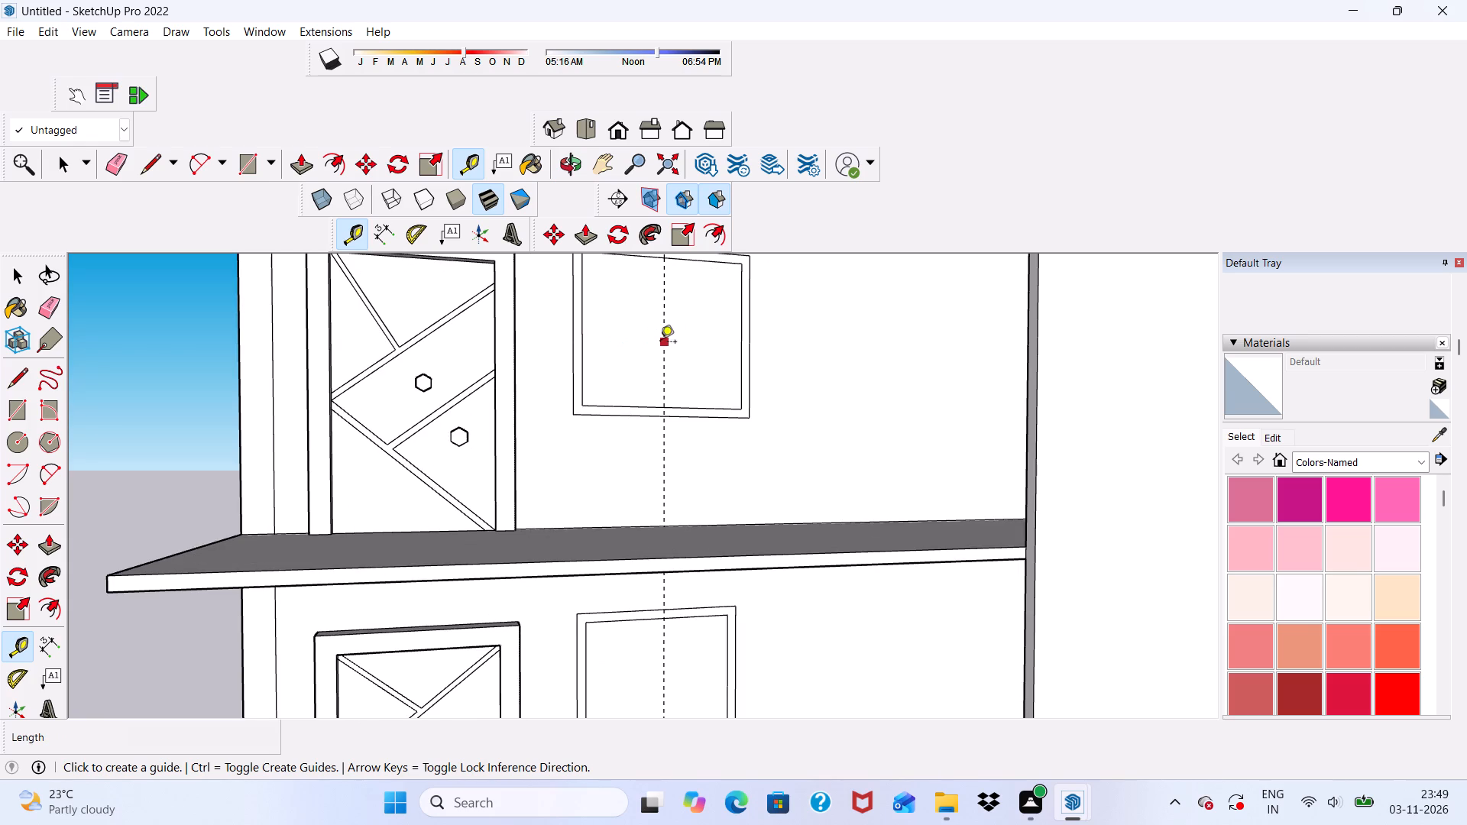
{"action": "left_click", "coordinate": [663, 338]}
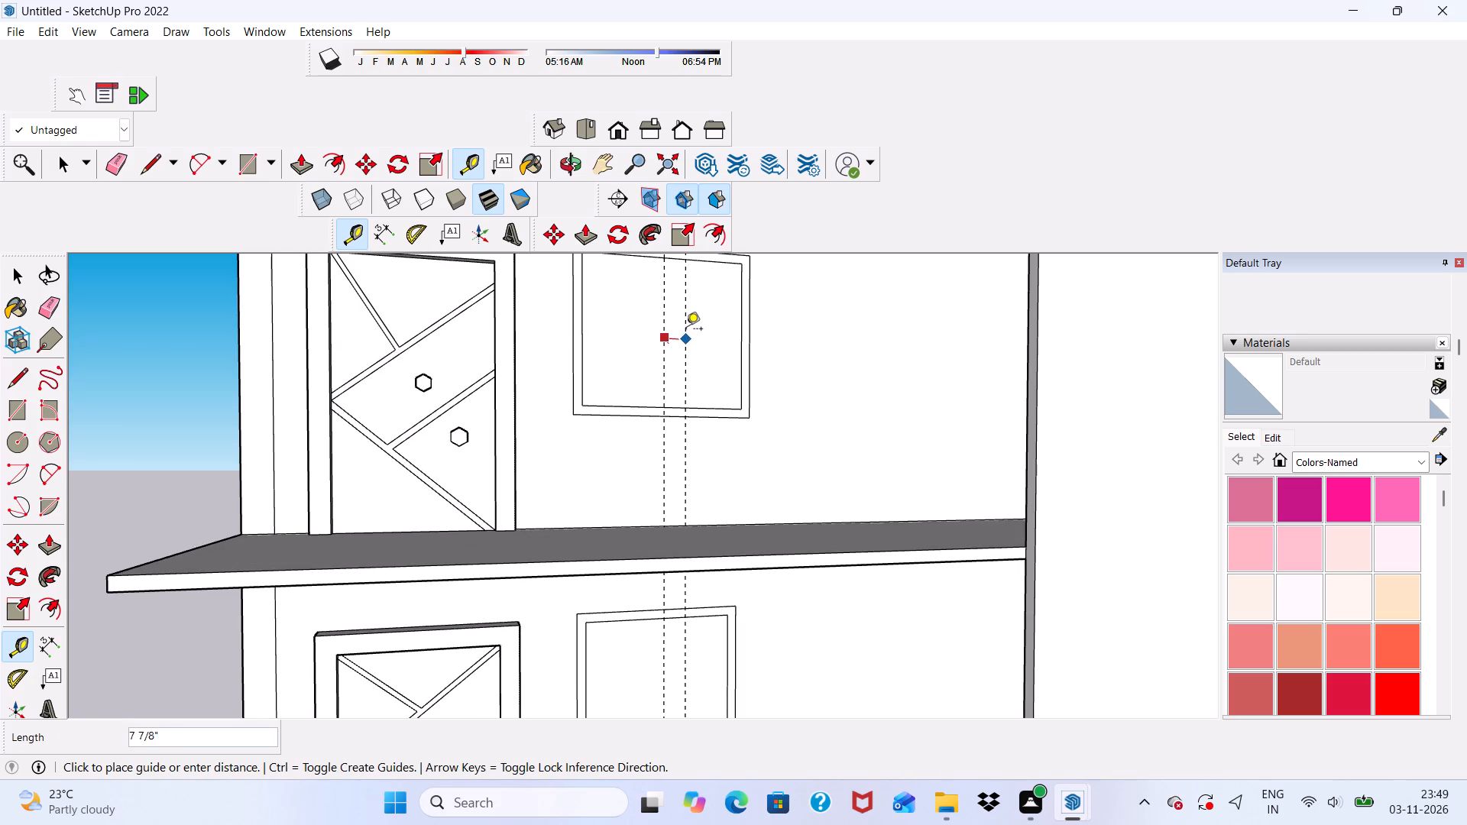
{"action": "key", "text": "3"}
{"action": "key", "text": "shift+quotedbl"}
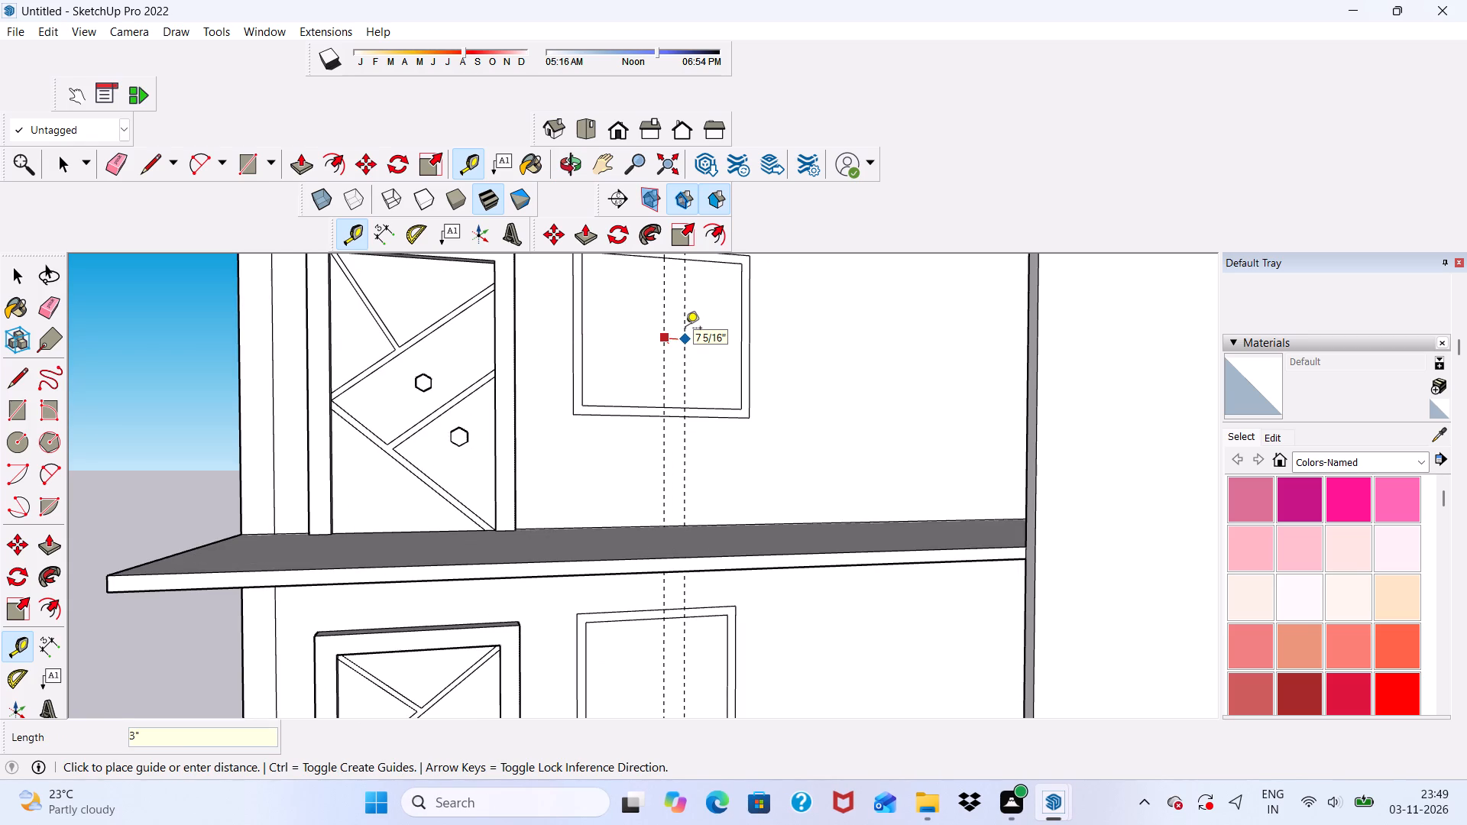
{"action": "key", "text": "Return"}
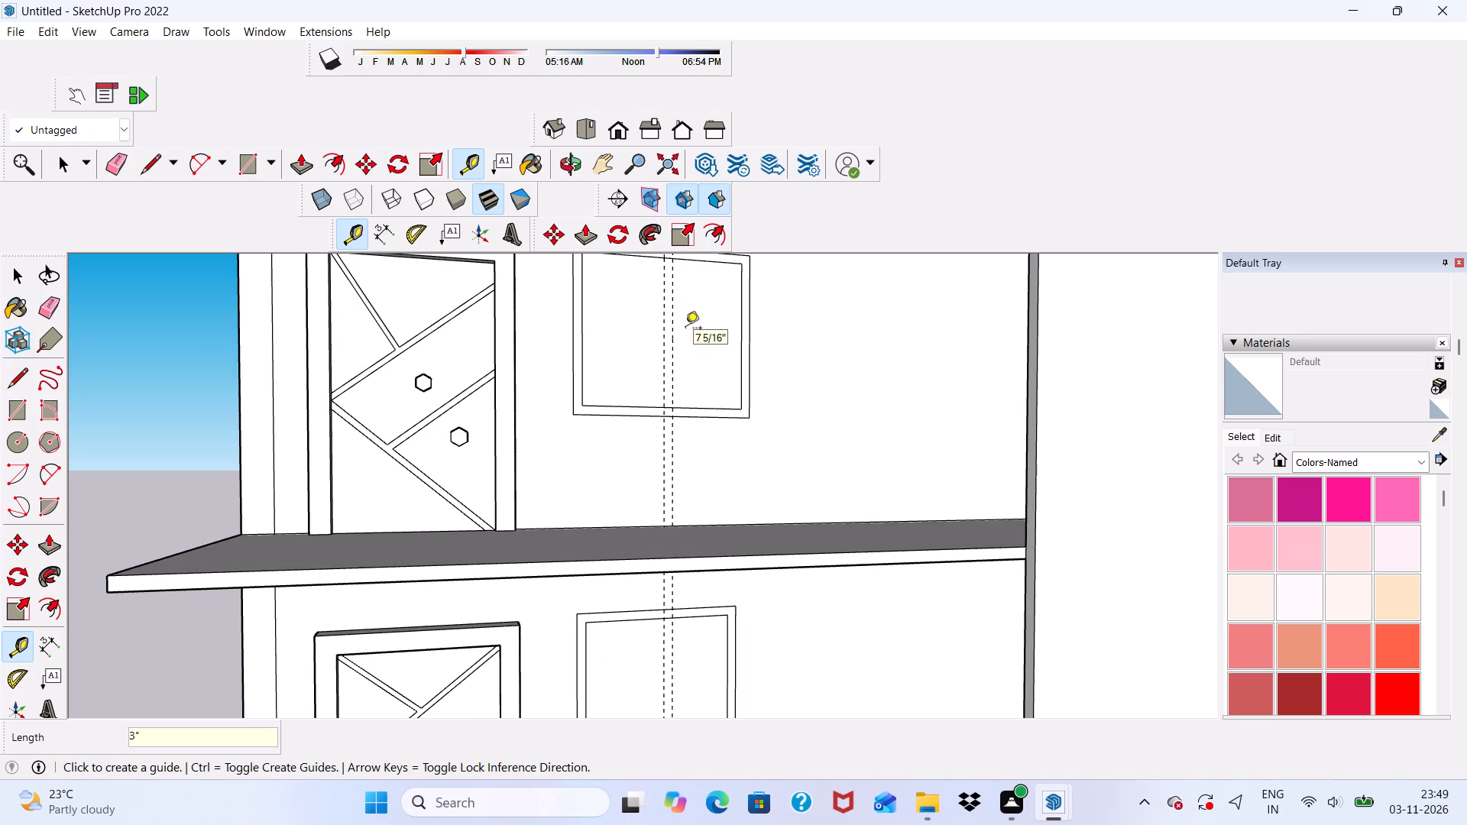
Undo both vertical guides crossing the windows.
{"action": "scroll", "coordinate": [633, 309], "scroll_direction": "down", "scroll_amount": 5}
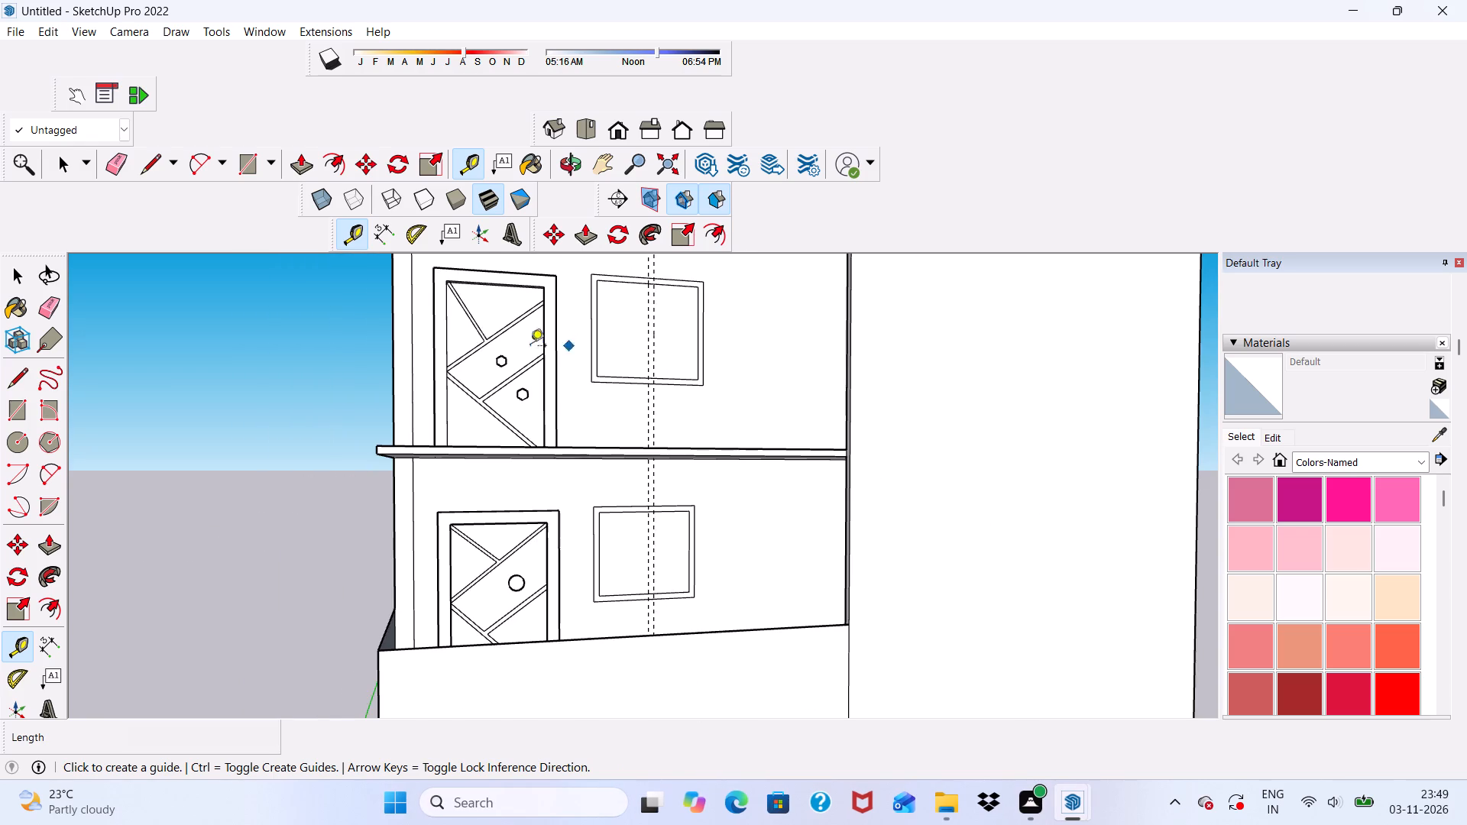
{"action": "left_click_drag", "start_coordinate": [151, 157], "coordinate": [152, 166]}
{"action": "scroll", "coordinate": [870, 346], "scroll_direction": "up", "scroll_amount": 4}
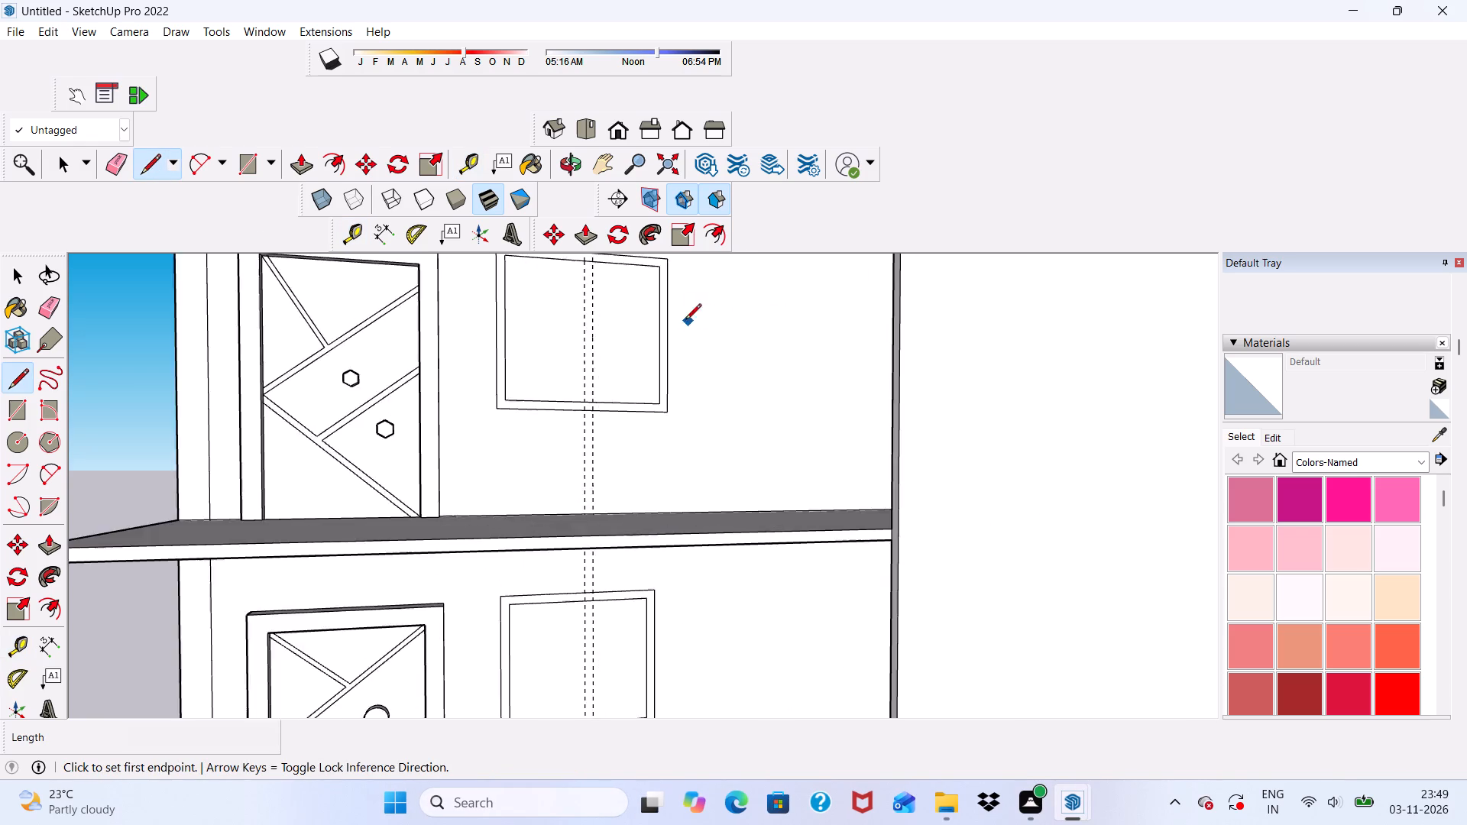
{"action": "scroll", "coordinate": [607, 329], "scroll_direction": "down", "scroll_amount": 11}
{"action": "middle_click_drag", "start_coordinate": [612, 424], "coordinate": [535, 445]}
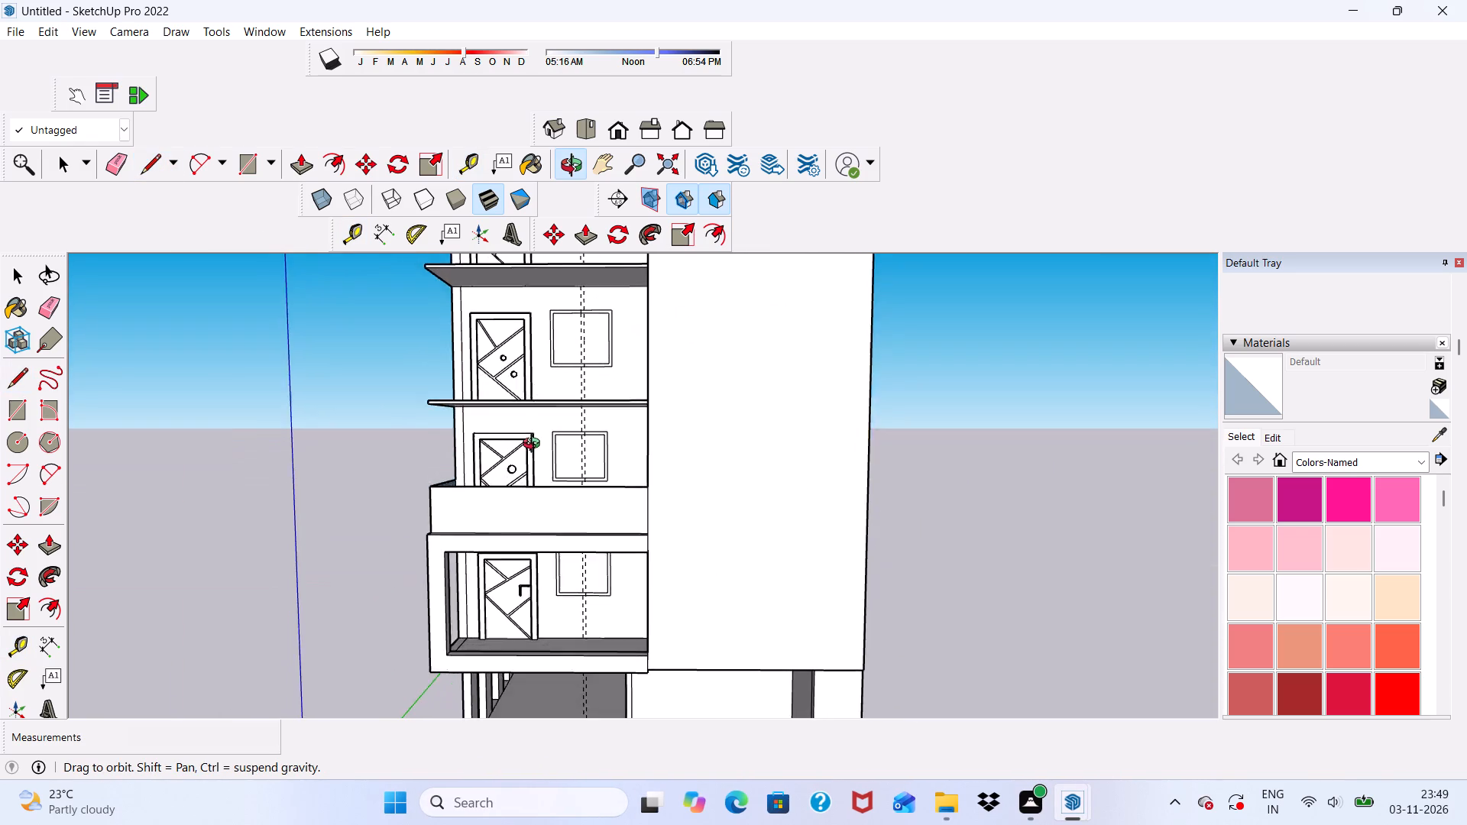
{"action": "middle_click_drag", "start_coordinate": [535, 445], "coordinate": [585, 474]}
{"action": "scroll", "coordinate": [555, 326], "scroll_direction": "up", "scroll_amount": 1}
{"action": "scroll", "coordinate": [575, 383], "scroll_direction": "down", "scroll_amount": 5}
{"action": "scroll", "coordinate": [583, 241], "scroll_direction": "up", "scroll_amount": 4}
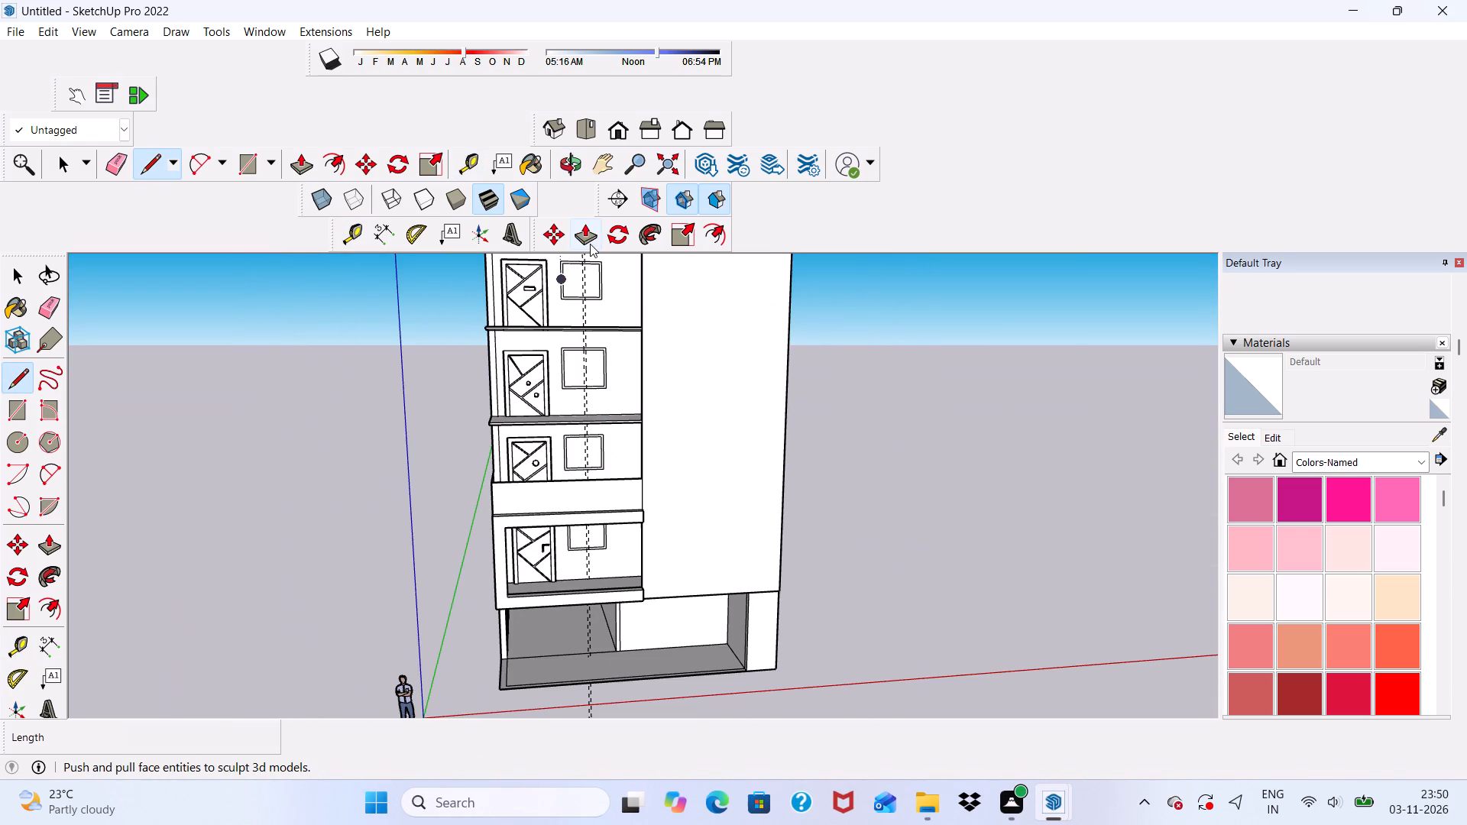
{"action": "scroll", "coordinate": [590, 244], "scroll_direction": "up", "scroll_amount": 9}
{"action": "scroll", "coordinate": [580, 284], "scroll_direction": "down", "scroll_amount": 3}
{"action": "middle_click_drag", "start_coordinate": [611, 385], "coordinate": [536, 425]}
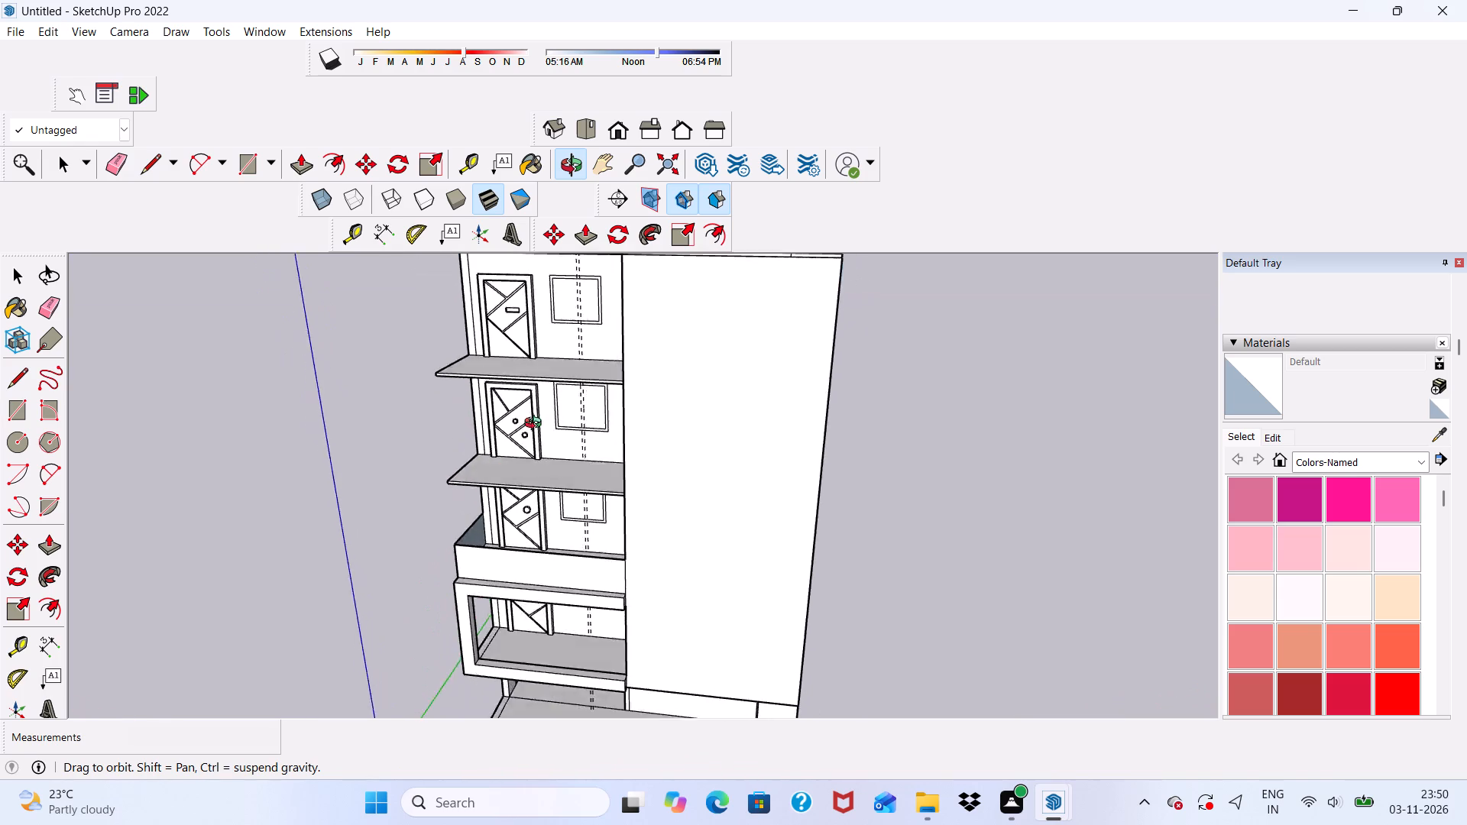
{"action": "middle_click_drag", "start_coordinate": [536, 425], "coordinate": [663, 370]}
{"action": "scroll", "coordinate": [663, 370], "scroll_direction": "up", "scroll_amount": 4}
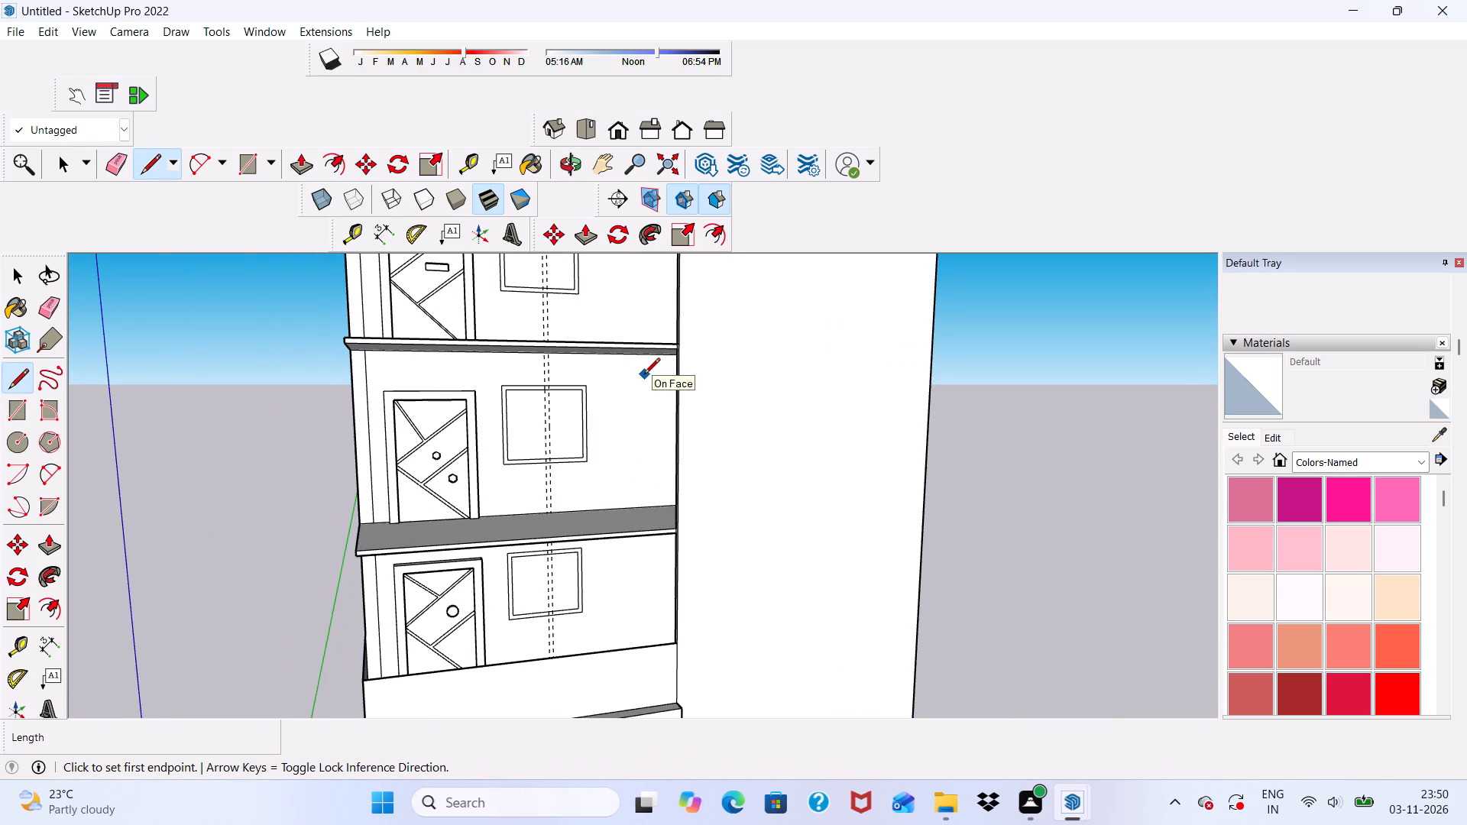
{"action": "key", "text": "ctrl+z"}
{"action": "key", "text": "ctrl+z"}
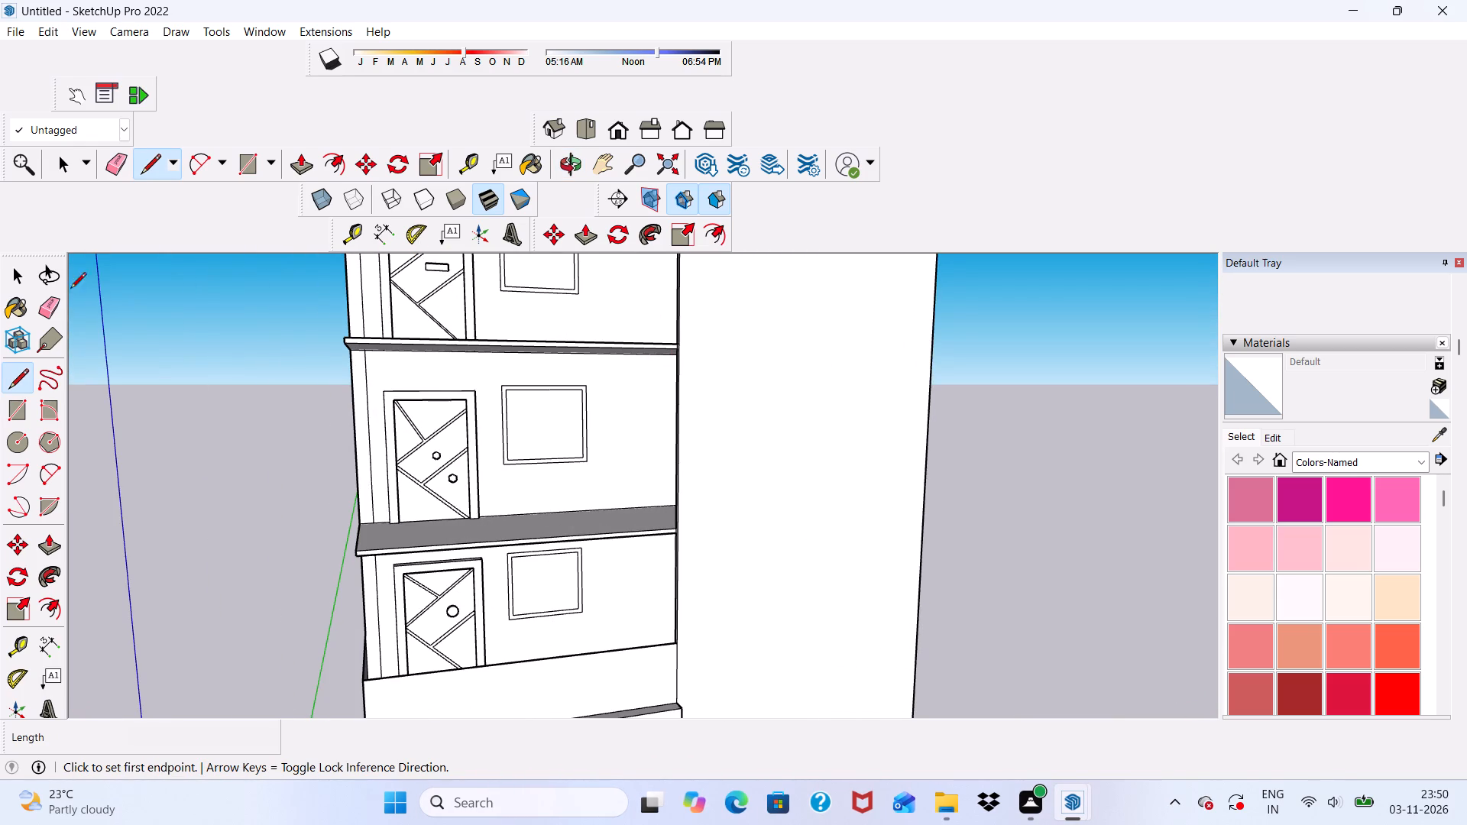
In front view, place a vertical guide about 1' 10 3/16" from the topmost window's door-side inner frame edge.
{"action": "left_click", "coordinate": [354, 241]}
{"action": "scroll", "coordinate": [607, 514], "scroll_direction": "down", "scroll_amount": 8}
{"action": "middle_click_drag", "start_coordinate": [643, 552], "coordinate": [570, 564]}
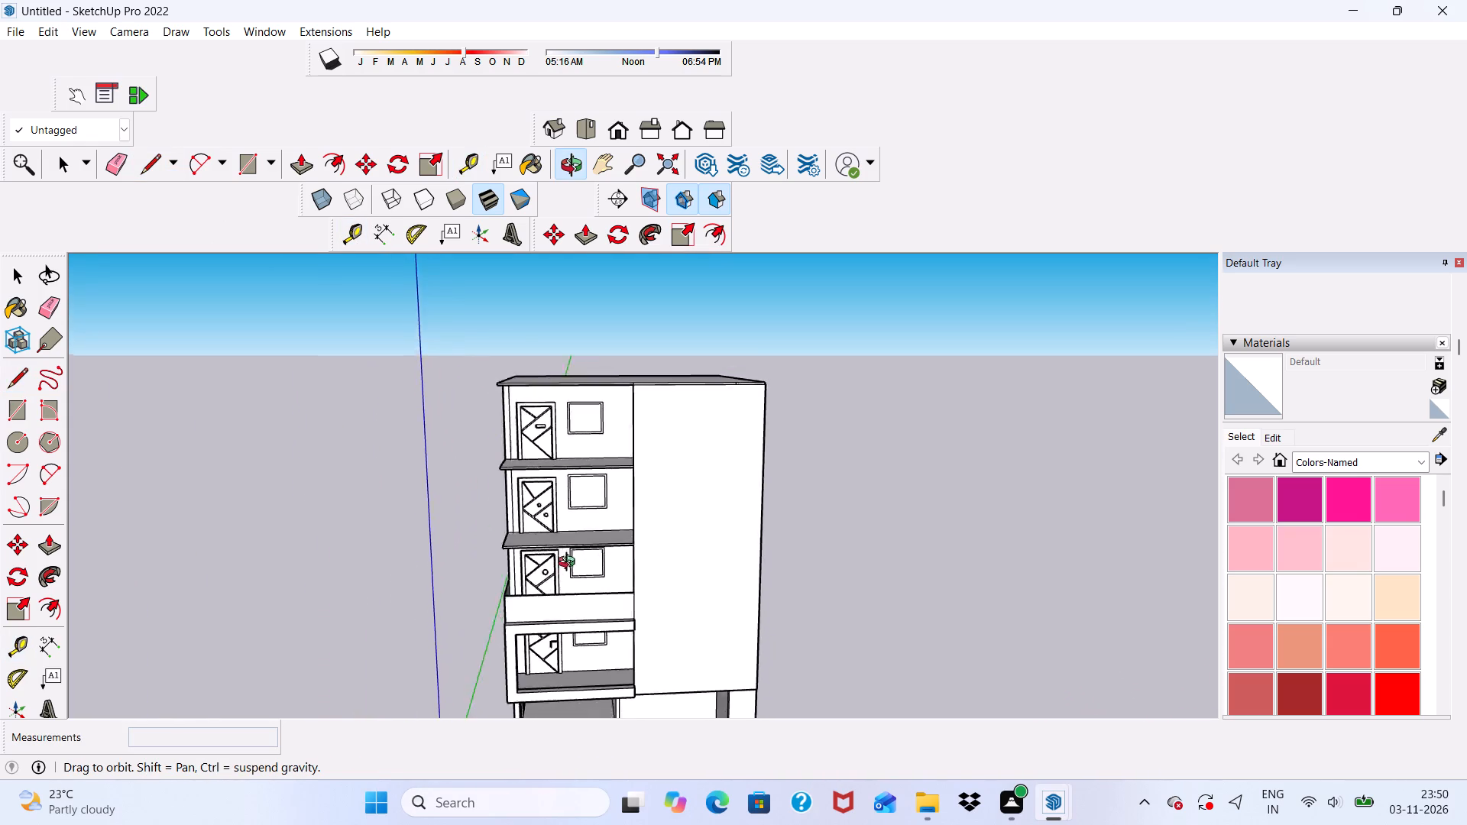
{"action": "middle_click_drag", "start_coordinate": [570, 564], "coordinate": [503, 544]}
{"action": "left_click", "coordinate": [622, 129]}
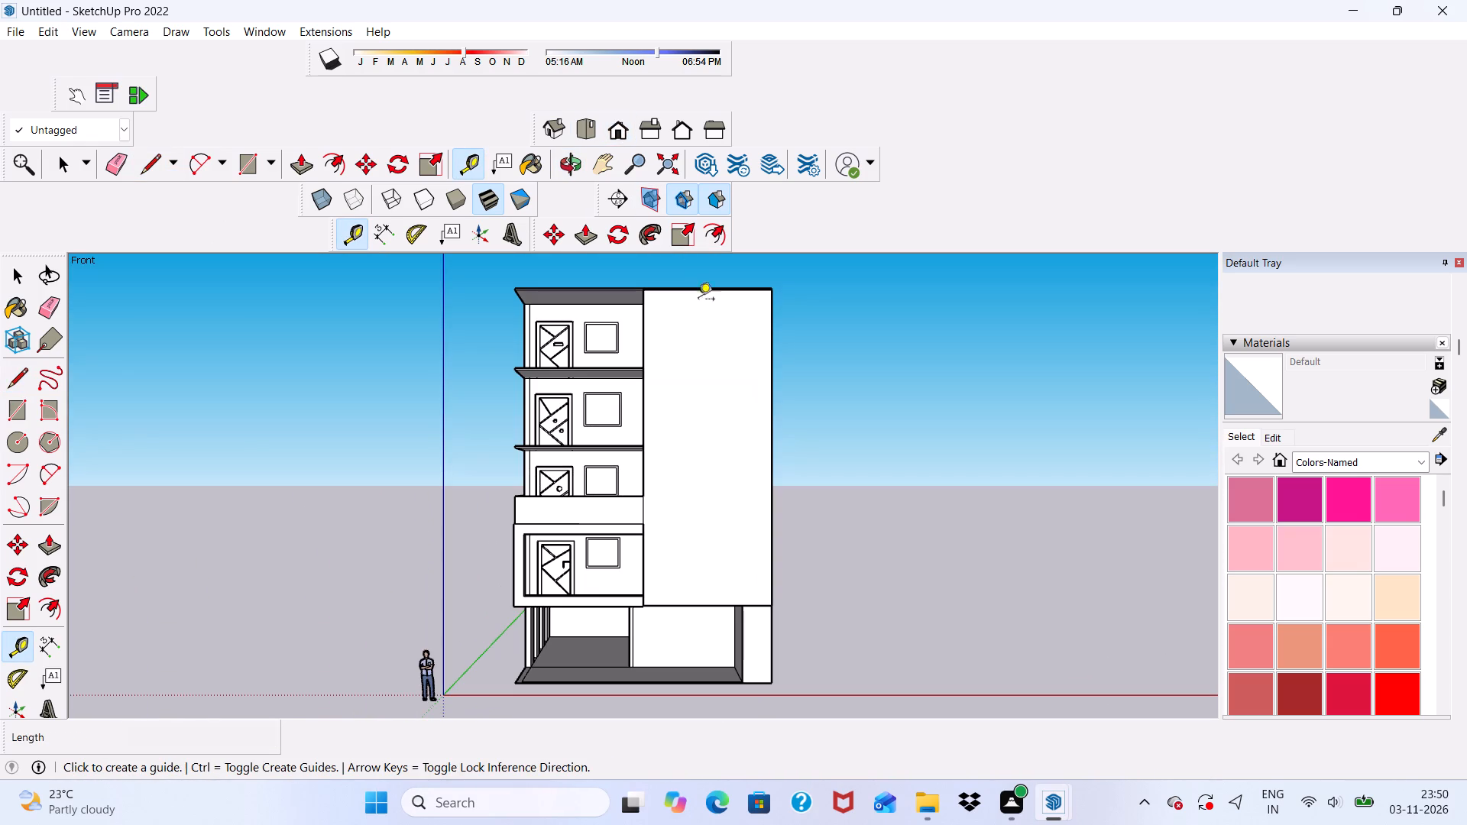
{"action": "scroll", "coordinate": [589, 336], "scroll_direction": "up", "scroll_amount": 1}
{"action": "left_click", "coordinate": [588, 336]}
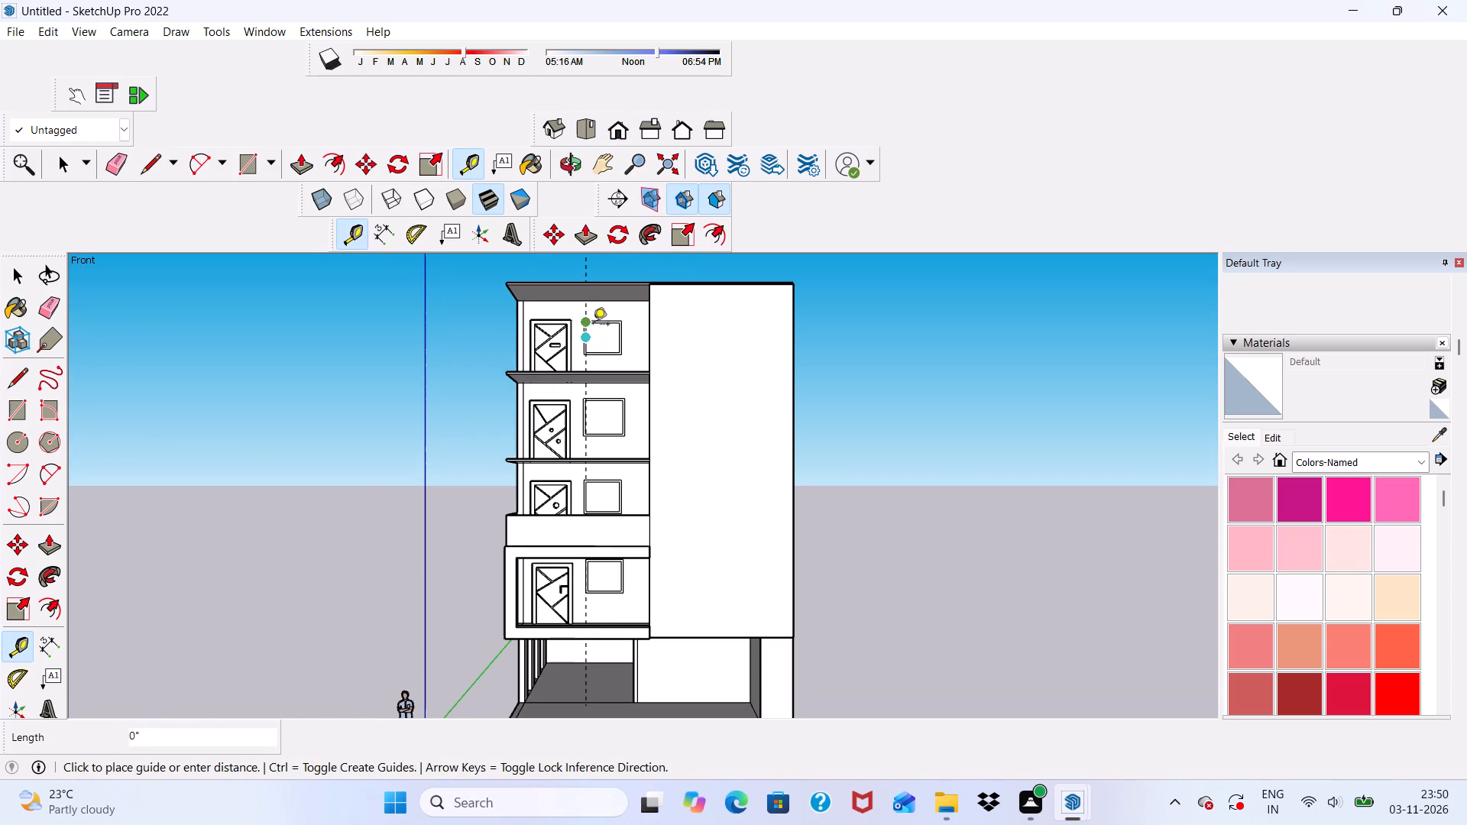
{"action": "scroll", "coordinate": [599, 327], "scroll_direction": "up", "scroll_amount": 1}
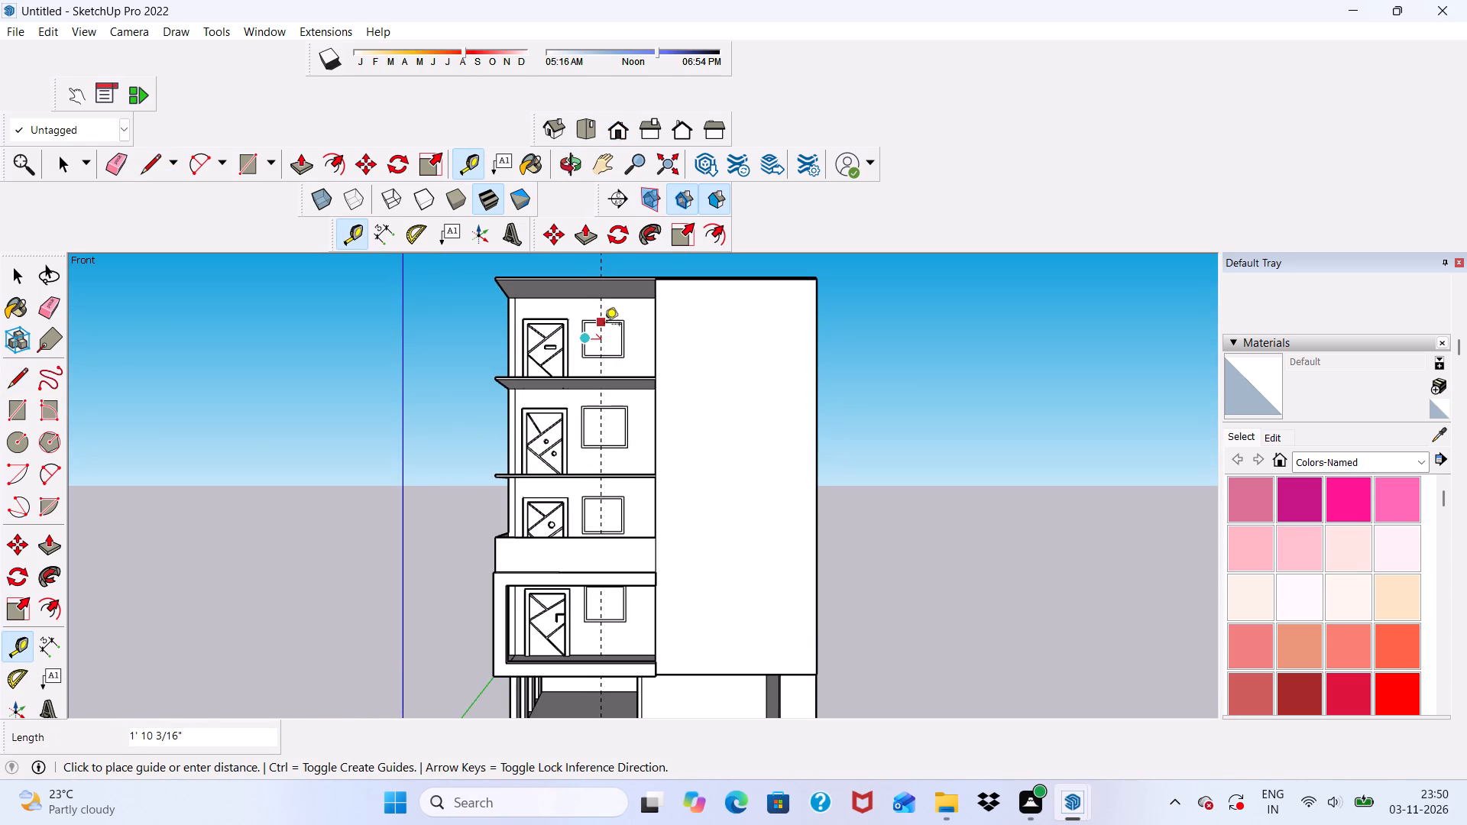
{"action": "left_click", "coordinate": [601, 323]}
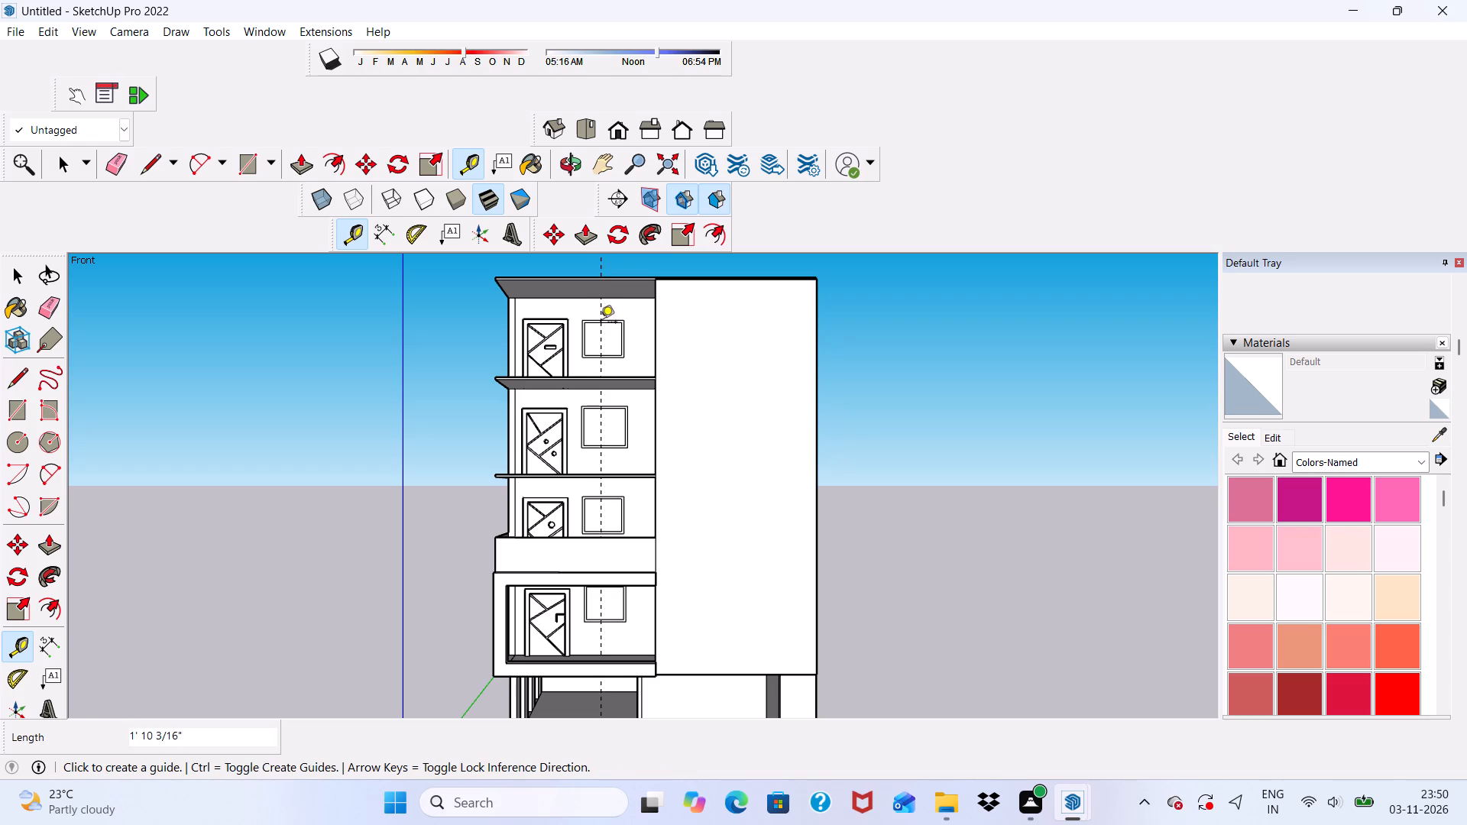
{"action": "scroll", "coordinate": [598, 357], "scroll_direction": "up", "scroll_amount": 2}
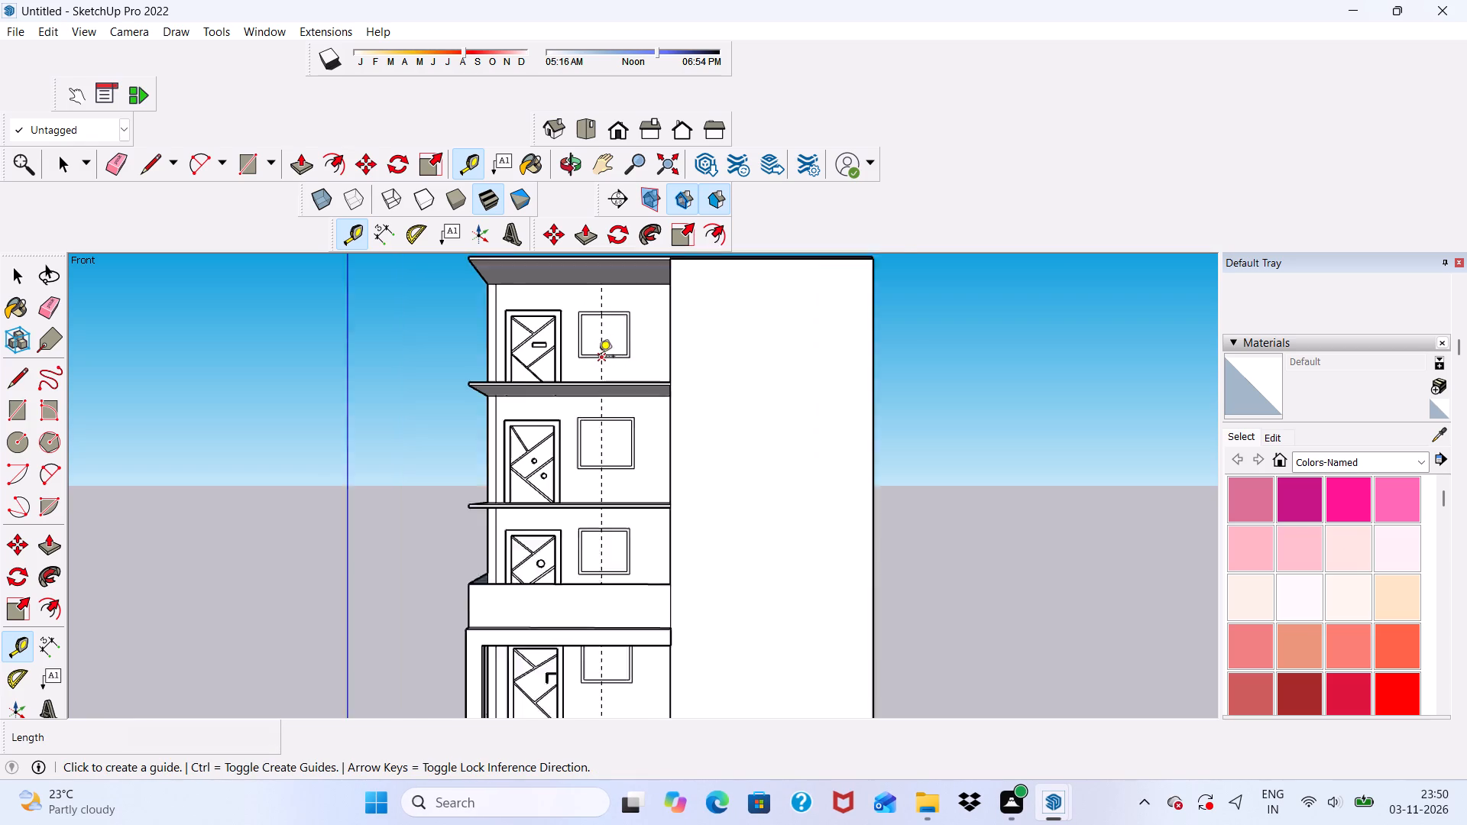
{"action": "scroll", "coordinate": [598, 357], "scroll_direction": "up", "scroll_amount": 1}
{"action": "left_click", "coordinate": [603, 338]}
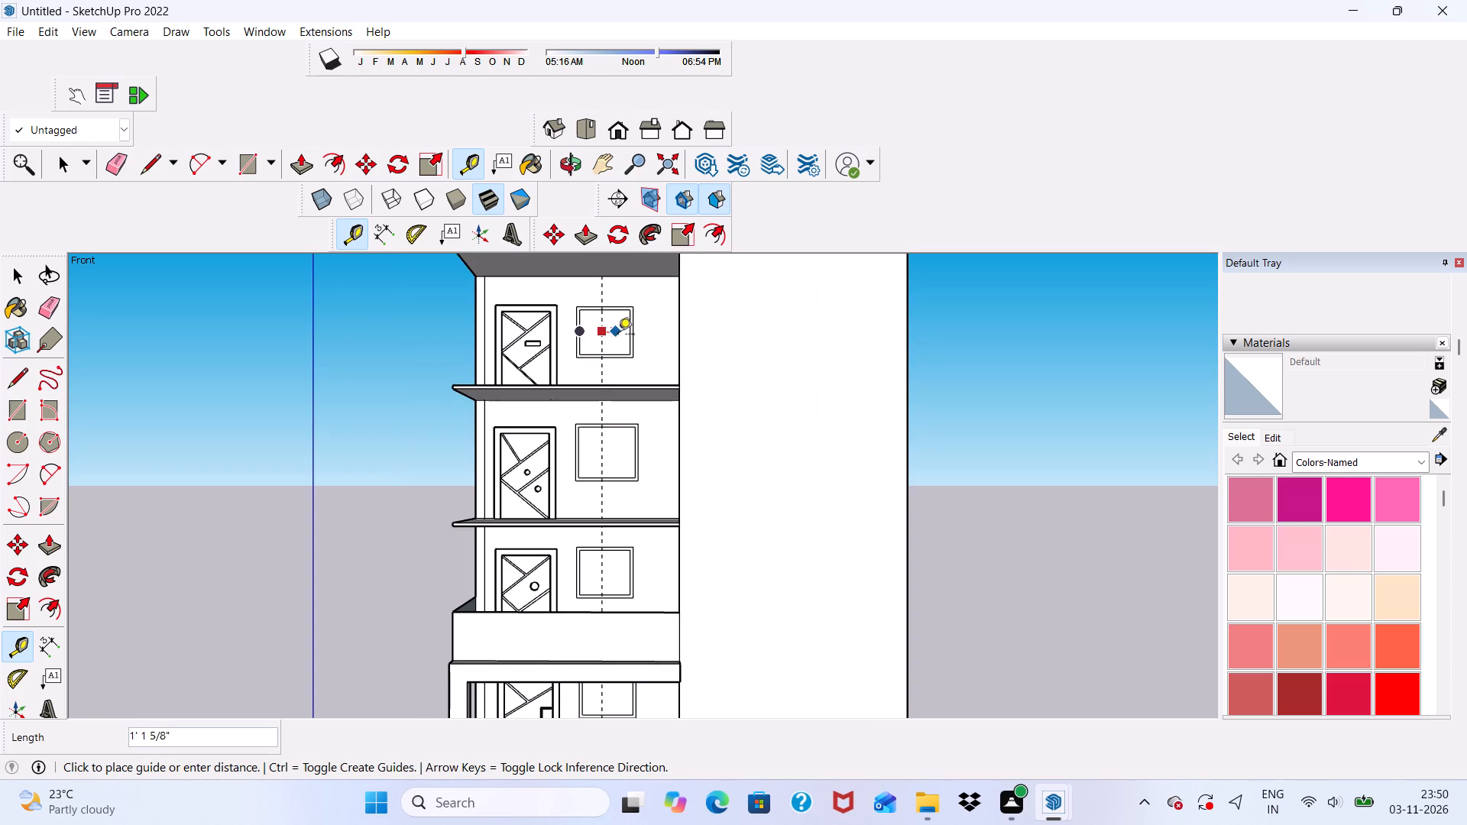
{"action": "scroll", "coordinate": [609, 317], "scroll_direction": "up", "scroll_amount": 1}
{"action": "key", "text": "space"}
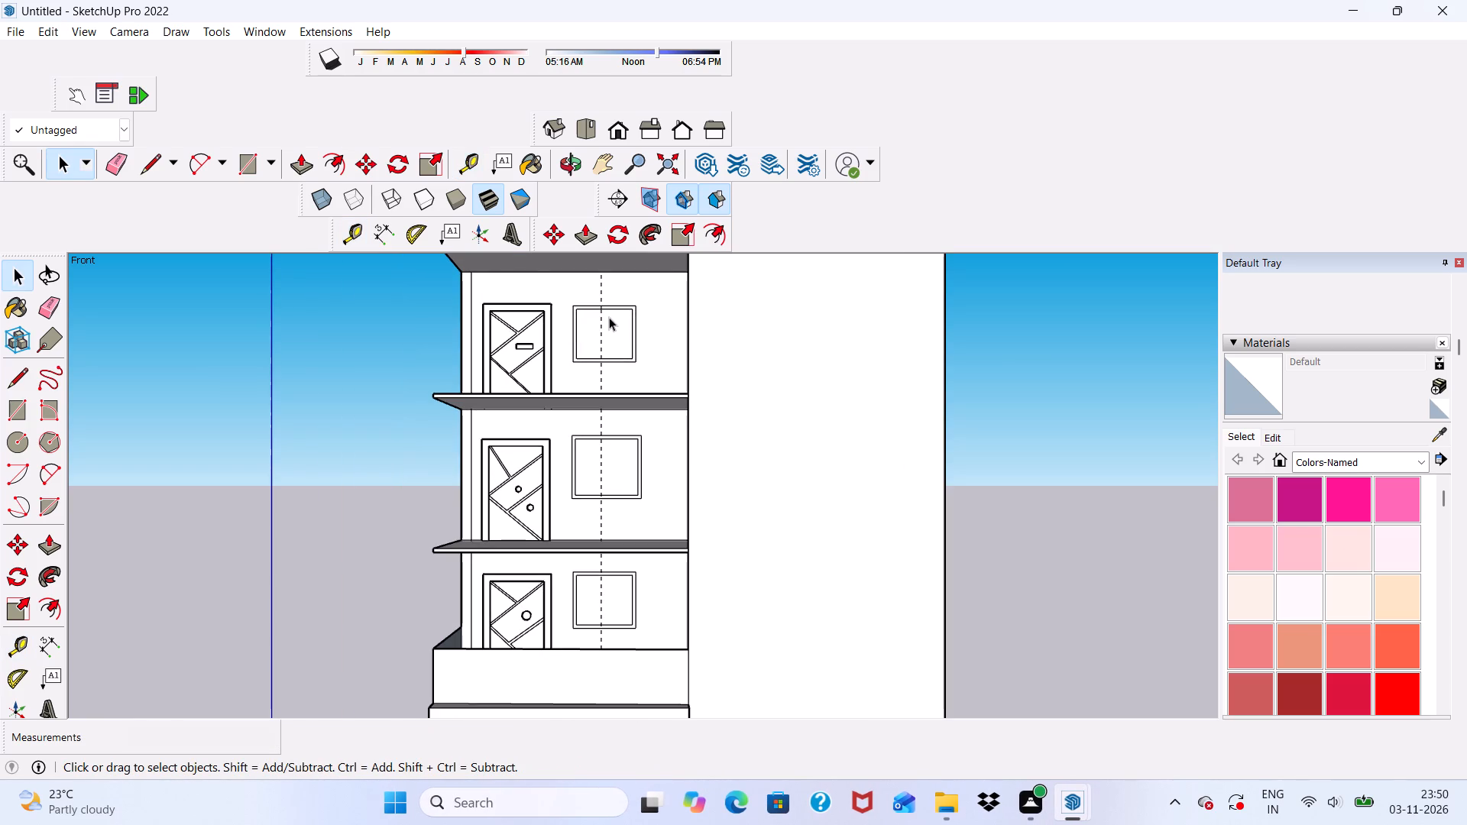
Place a second vertical guide 3" from the first, on its side away from the doors.
{"action": "left_click", "coordinate": [355, 226]}
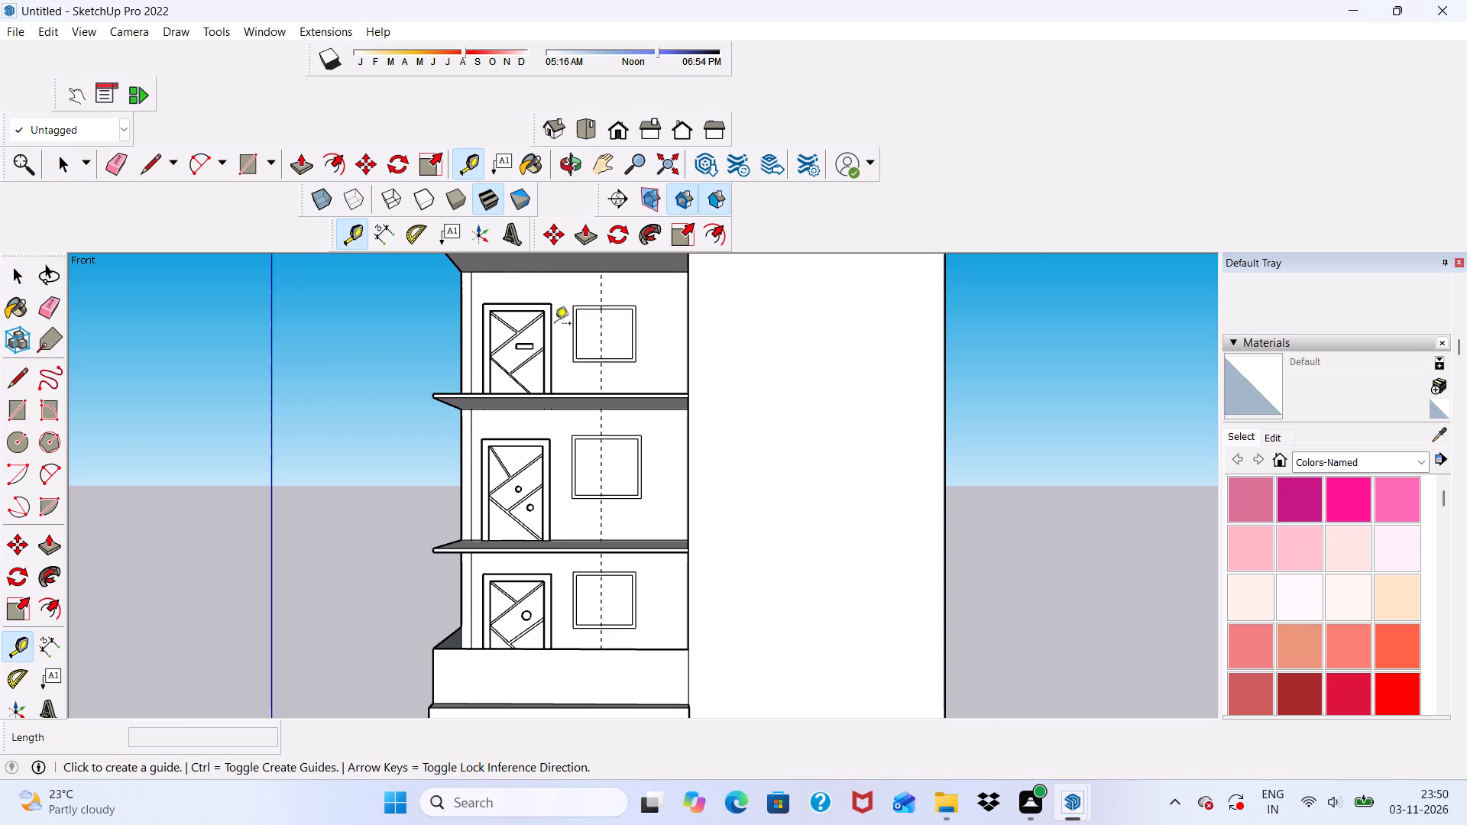
{"action": "scroll", "coordinate": [604, 345], "scroll_direction": "up", "scroll_amount": 2}
{"action": "left_click", "coordinate": [599, 322]}
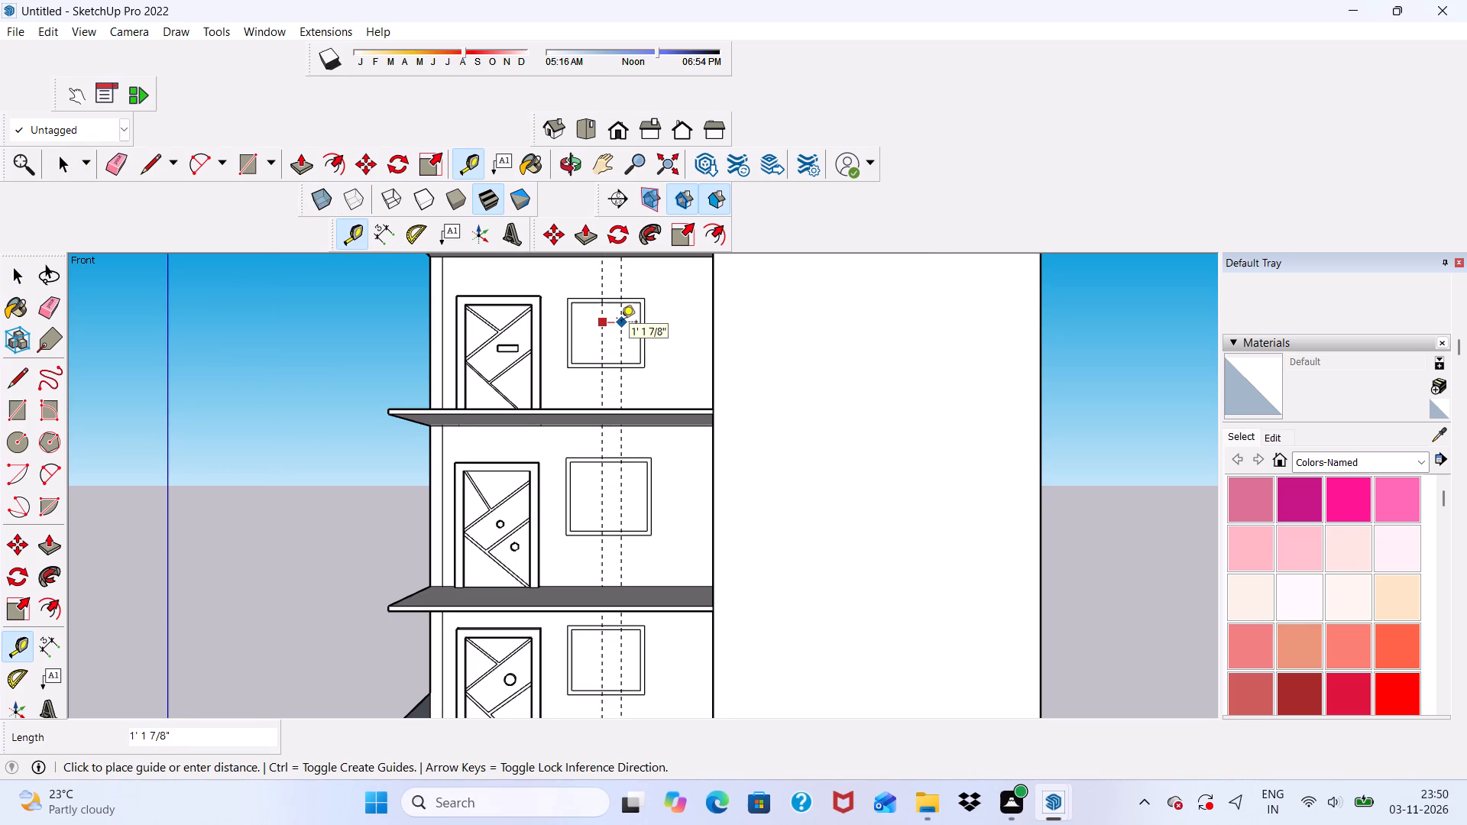
{"action": "key", "text": "3"}
{"action": "key", "text": "shift+quotedbl"}
{"action": "key", "text": "Return"}
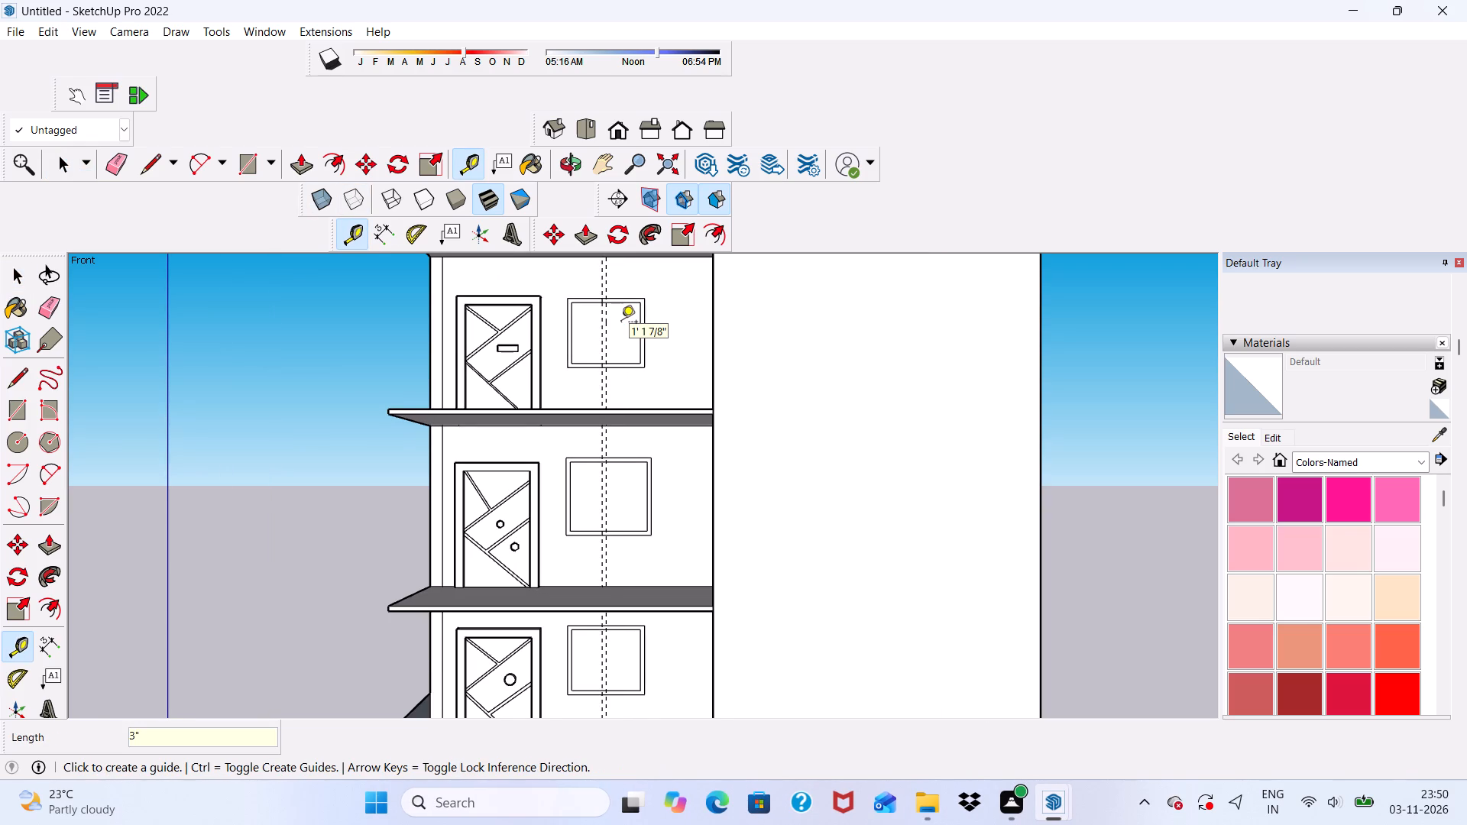
Draw two vertical division lines about 3' 8 3/8" long along the guides, spanning the topmost window's inner frame.
{"action": "scroll", "coordinate": [621, 323], "scroll_direction": "up", "scroll_amount": 1}
{"action": "scroll", "coordinate": [603, 296], "scroll_direction": "down", "scroll_amount": 6}
{"action": "scroll", "coordinate": [651, 360], "scroll_direction": "down", "scroll_amount": 3}
{"action": "middle_click_drag", "start_coordinate": [724, 373], "coordinate": [733, 367]}
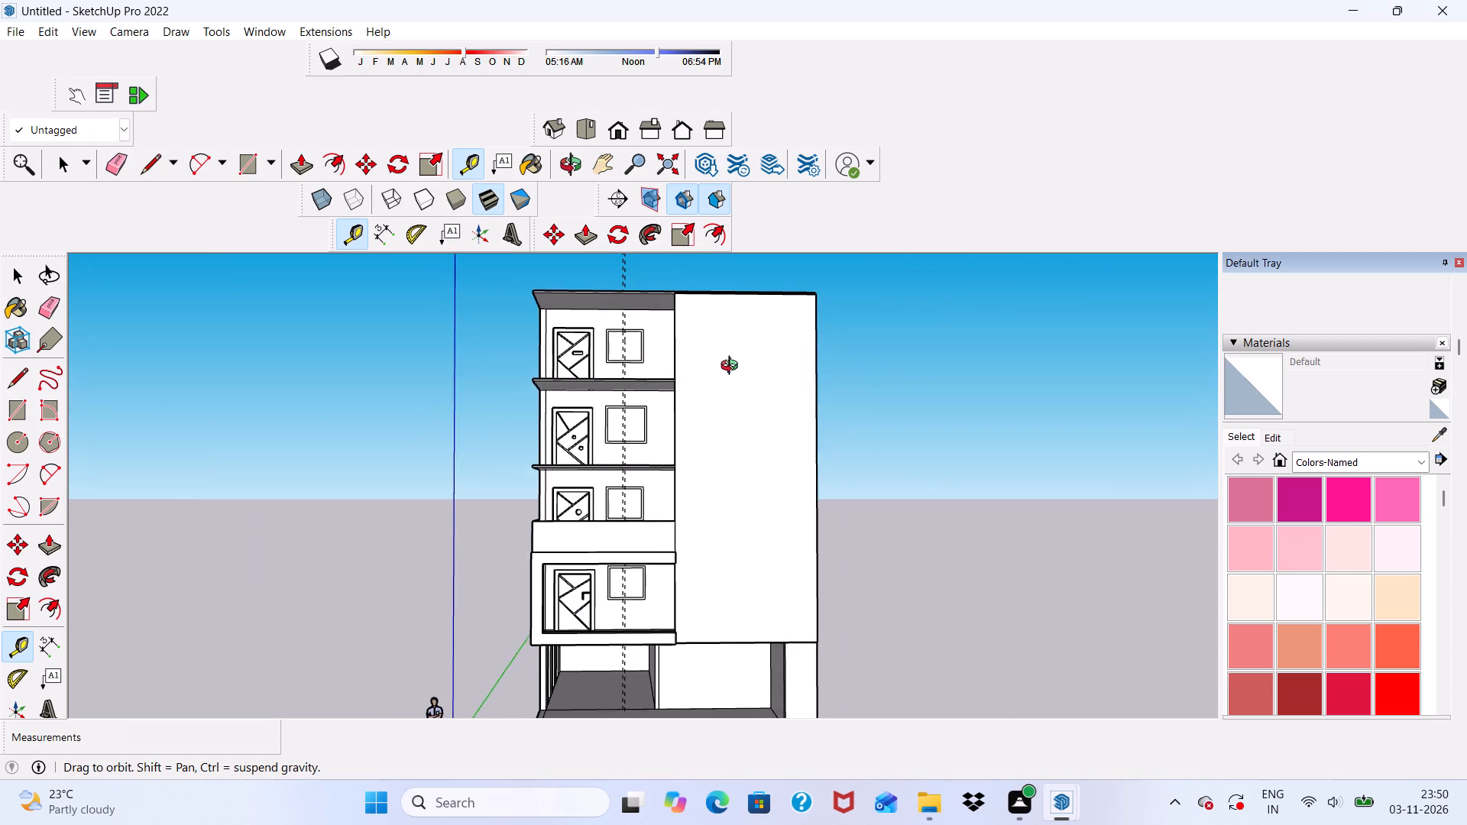
{"action": "middle_click_drag", "start_coordinate": [733, 367], "coordinate": [603, 360]}
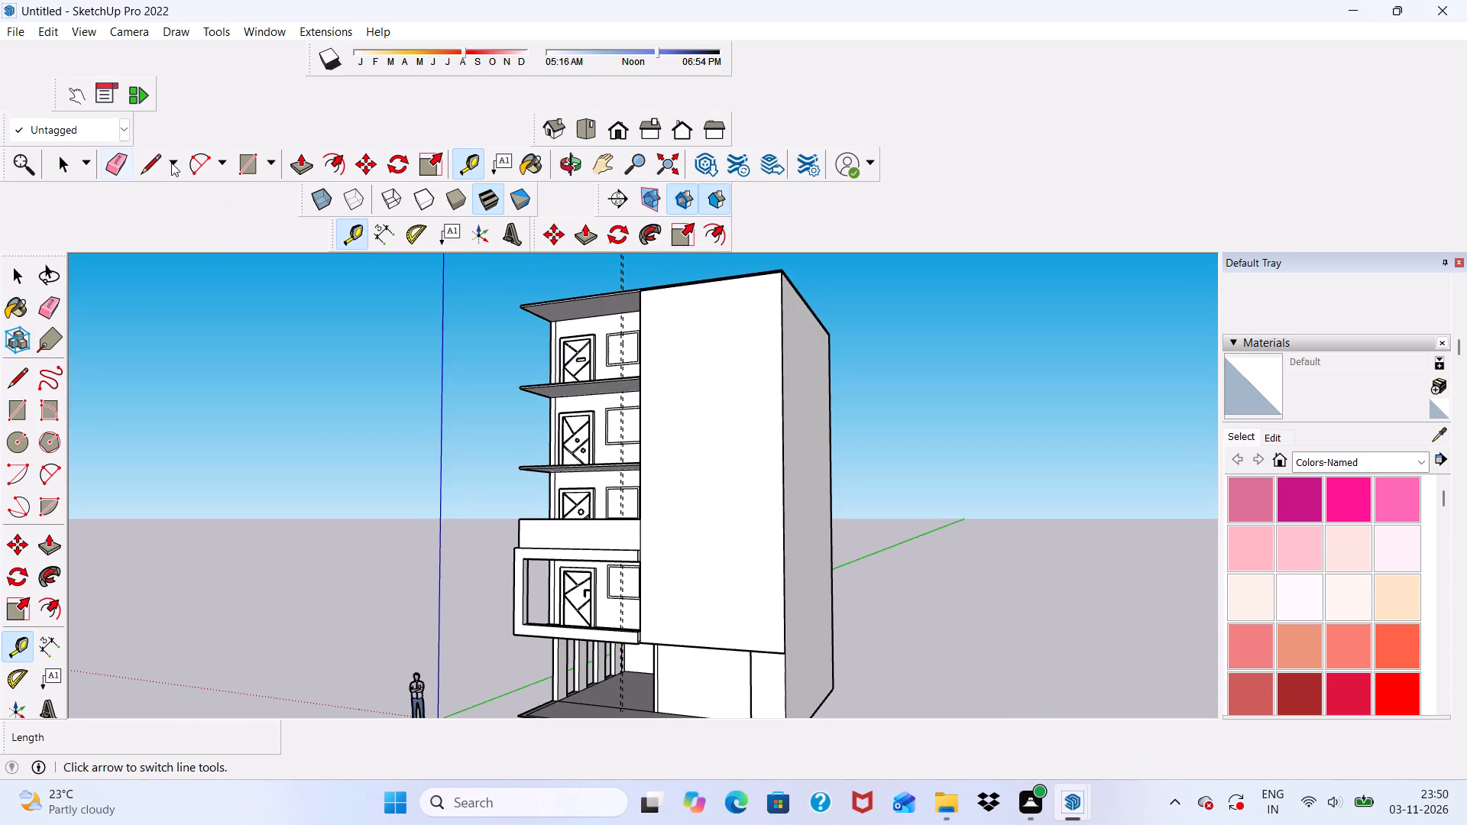
{"action": "left_click", "coordinate": [151, 158]}
{"action": "scroll", "coordinate": [643, 315], "scroll_direction": "up", "scroll_amount": 8}
{"action": "scroll", "coordinate": [514, 293], "scroll_direction": "down", "scroll_amount": 2}
{"action": "middle_click_drag", "start_coordinate": [520, 330], "coordinate": [728, 341]}
{"action": "scroll", "coordinate": [520, 330], "scroll_direction": "up", "scroll_amount": 1}
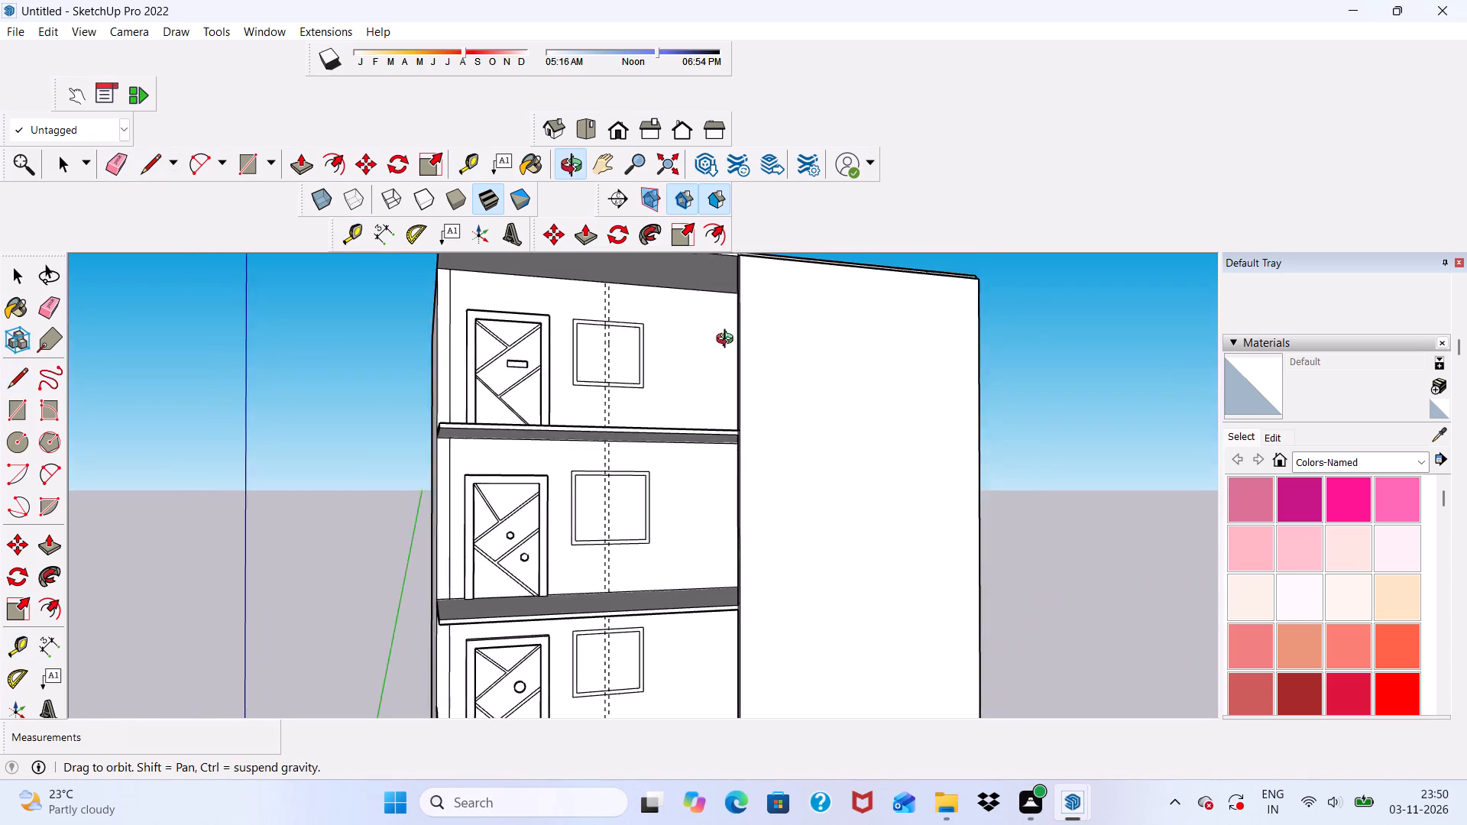
{"action": "middle_click_drag", "start_coordinate": [728, 341], "coordinate": [727, 340]}
{"action": "scroll", "coordinate": [523, 384], "scroll_direction": "up", "scroll_amount": 7}
{"action": "scroll", "coordinate": [679, 247], "scroll_direction": "up", "scroll_amount": 5}
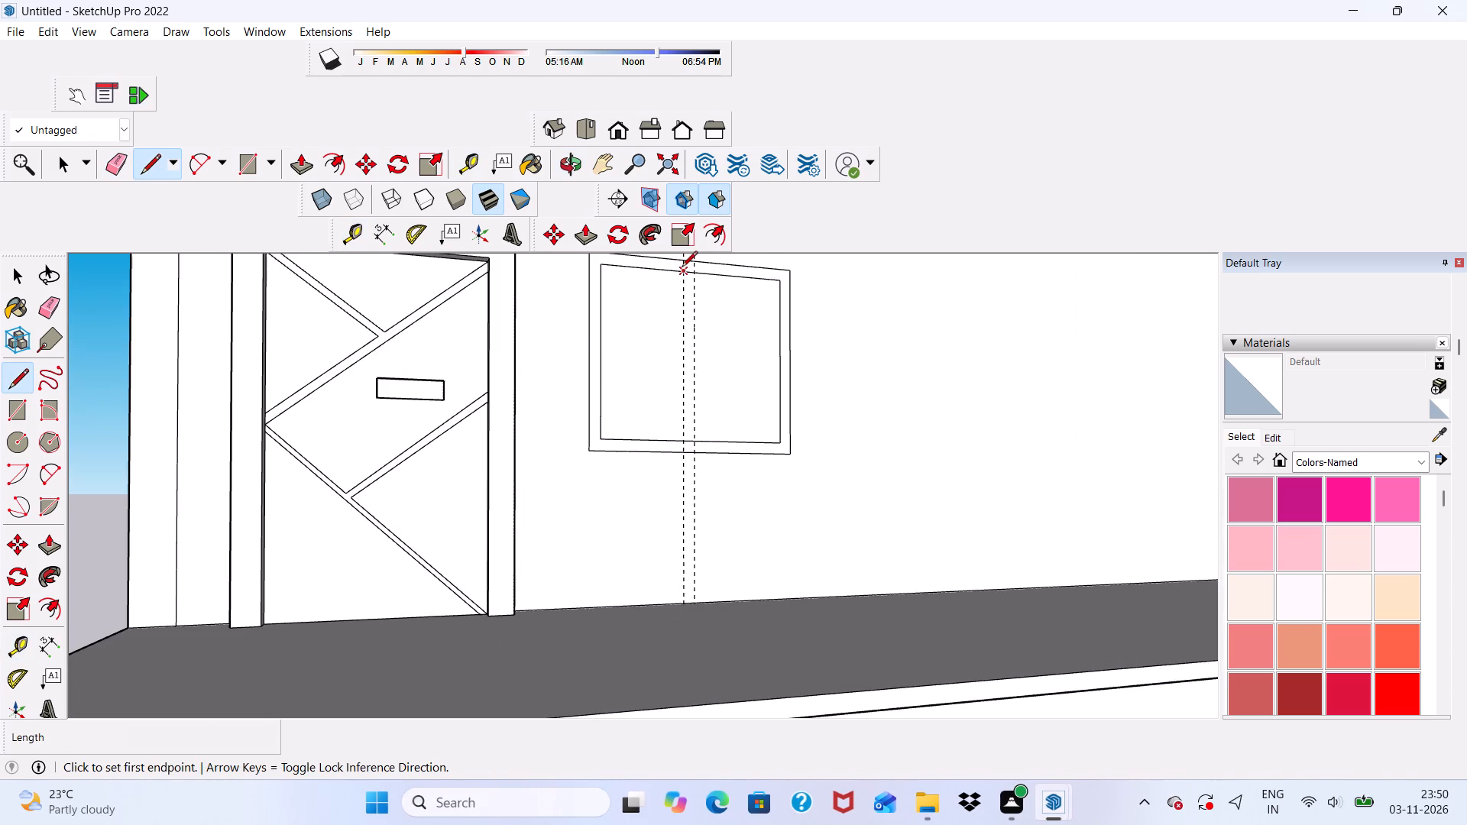
{"action": "left_click", "coordinate": [682, 268]}
{"action": "left_click", "coordinate": [682, 441]}
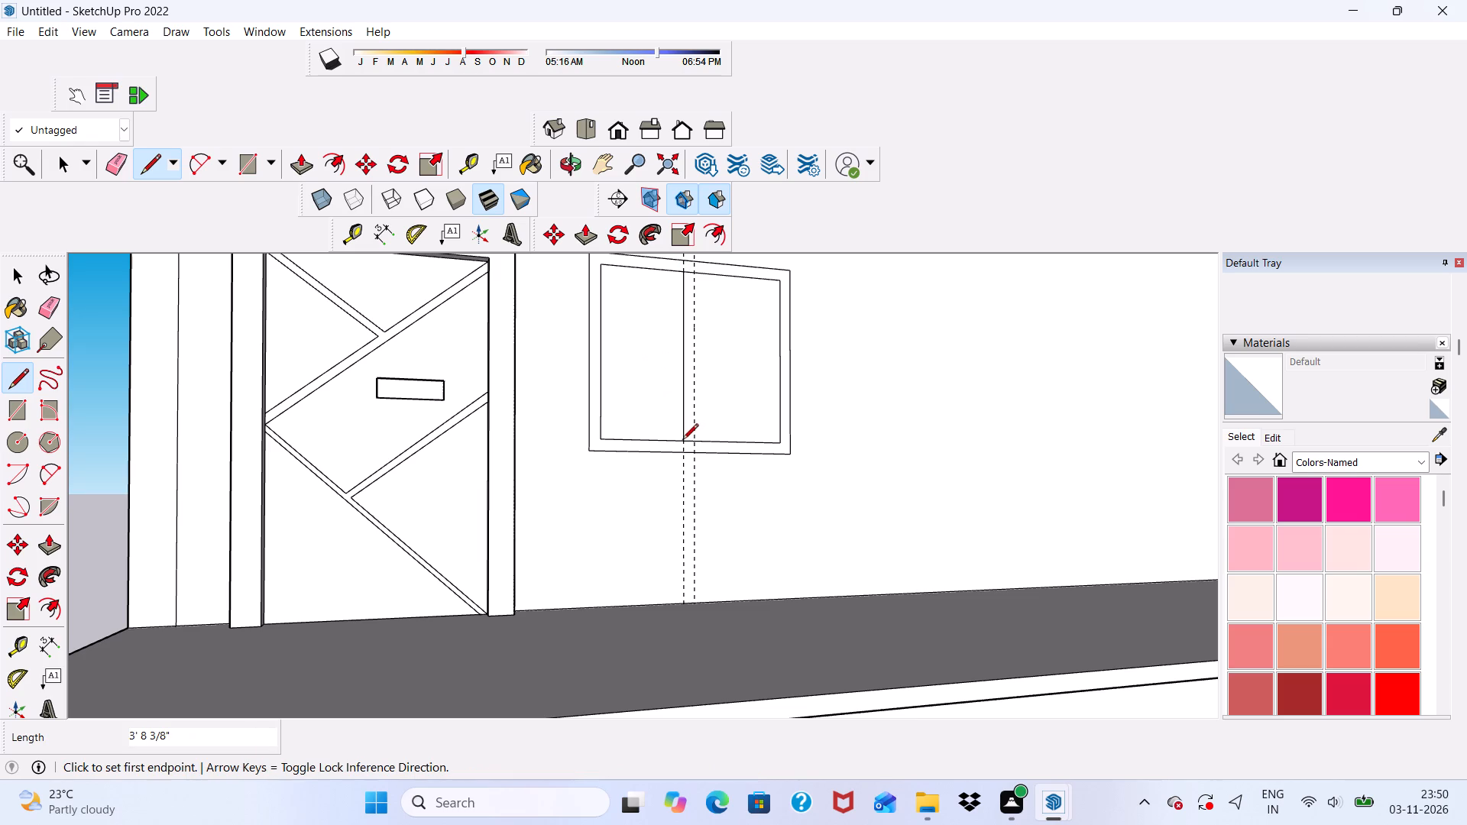
{"action": "left_click", "coordinate": [695, 441]}
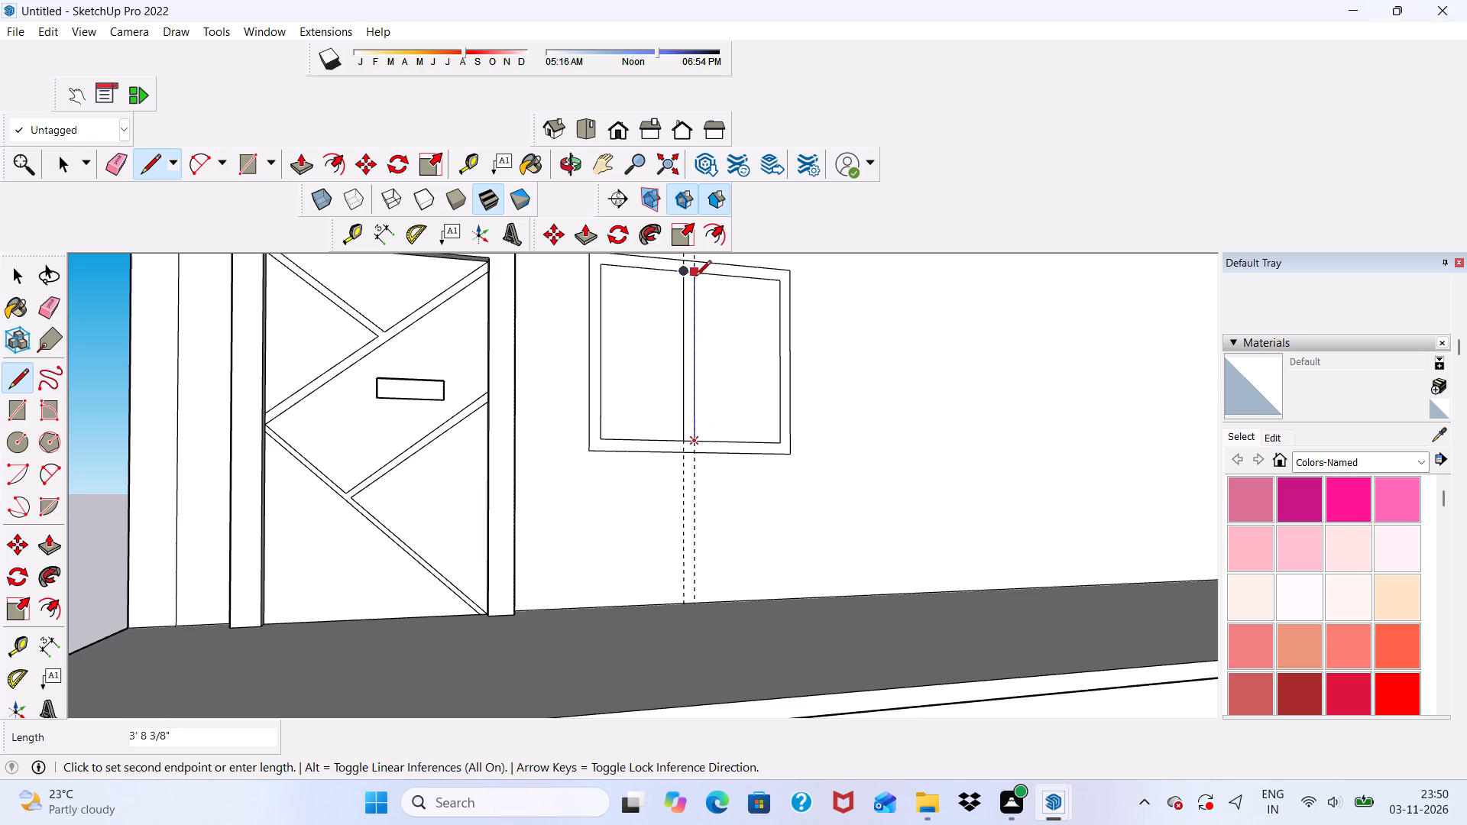
{"action": "left_click", "coordinate": [695, 277]}
Draw two vertical division lines about 4' 2 3/8" long along the guides, spanning the inner frame beside the two-knob door.
{"action": "scroll", "coordinate": [695, 275], "scroll_direction": "down", "scroll_amount": 10}
{"action": "middle_click_drag", "start_coordinate": [746, 617], "coordinate": [752, 616]}
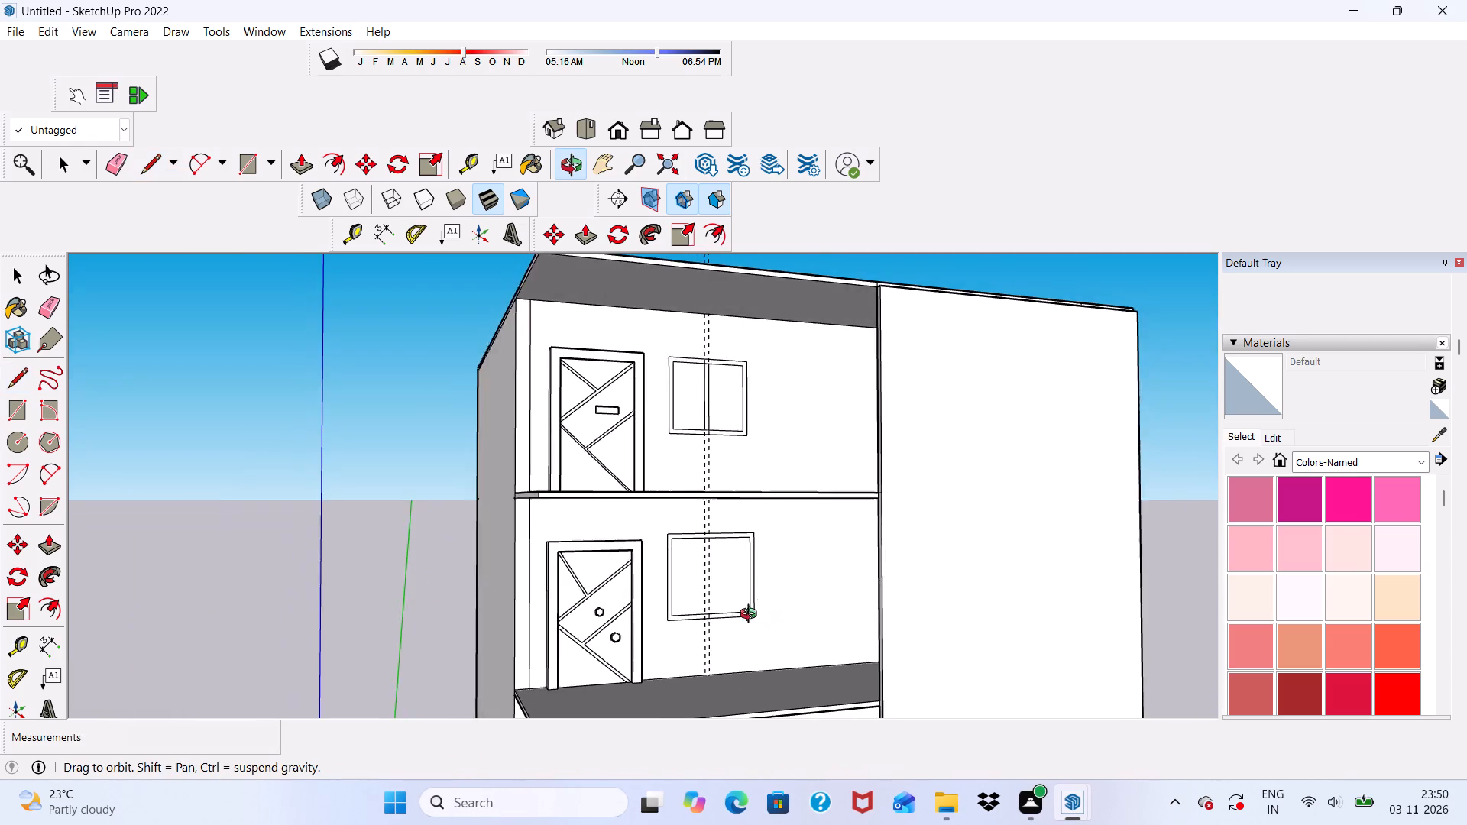
{"action": "middle_click_drag", "start_coordinate": [752, 616], "coordinate": [713, 587]}
{"action": "scroll", "coordinate": [695, 566], "scroll_direction": "up", "scroll_amount": 9}
{"action": "left_click", "coordinate": [701, 507]}
{"action": "scroll", "coordinate": [703, 532], "scroll_direction": "down", "scroll_amount": 4}
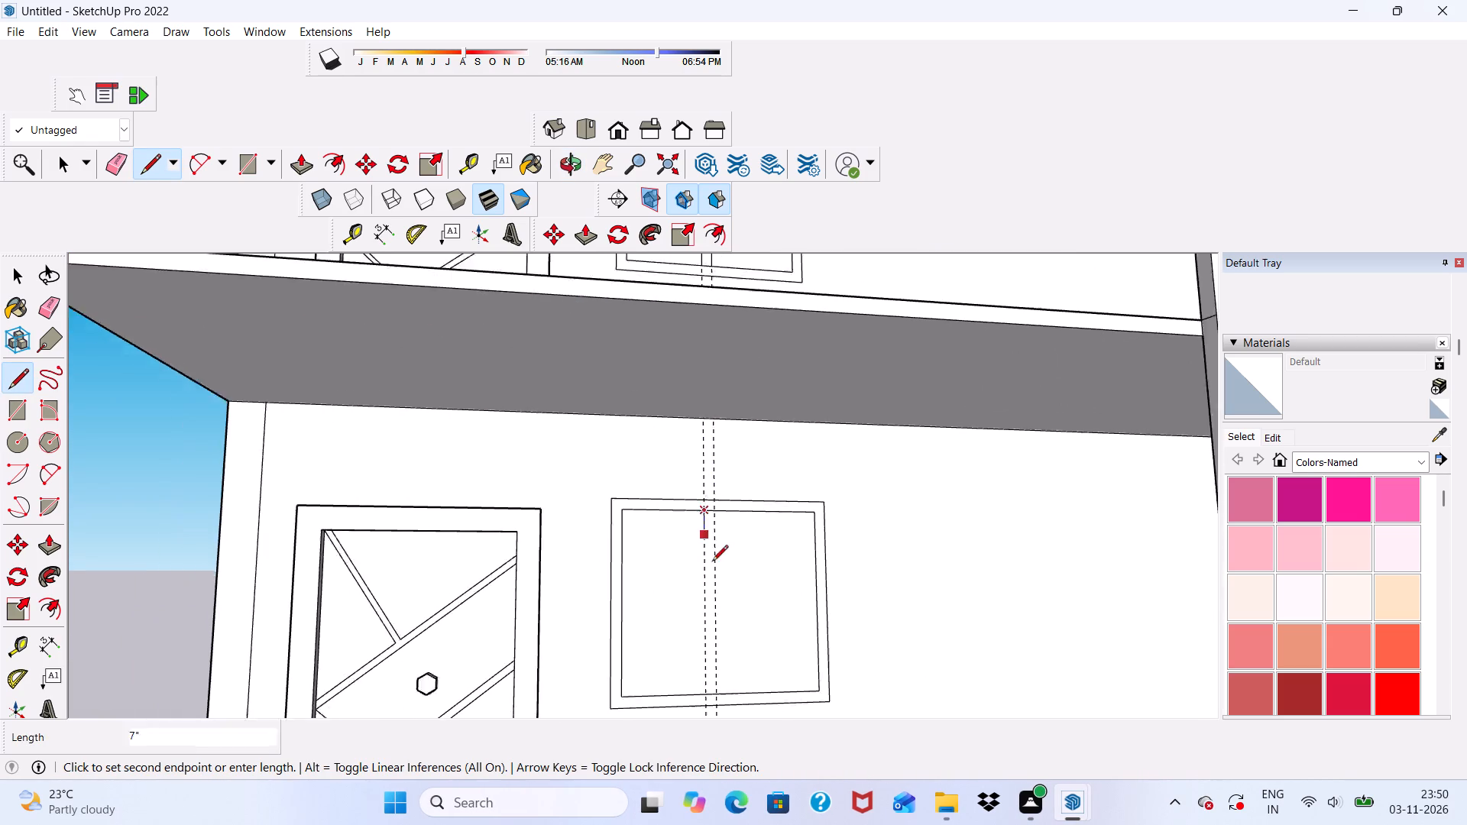
{"action": "scroll", "coordinate": [708, 536], "scroll_direction": "down", "scroll_amount": 2}
{"action": "scroll", "coordinate": [727, 641], "scroll_direction": "up", "scroll_amount": 2}
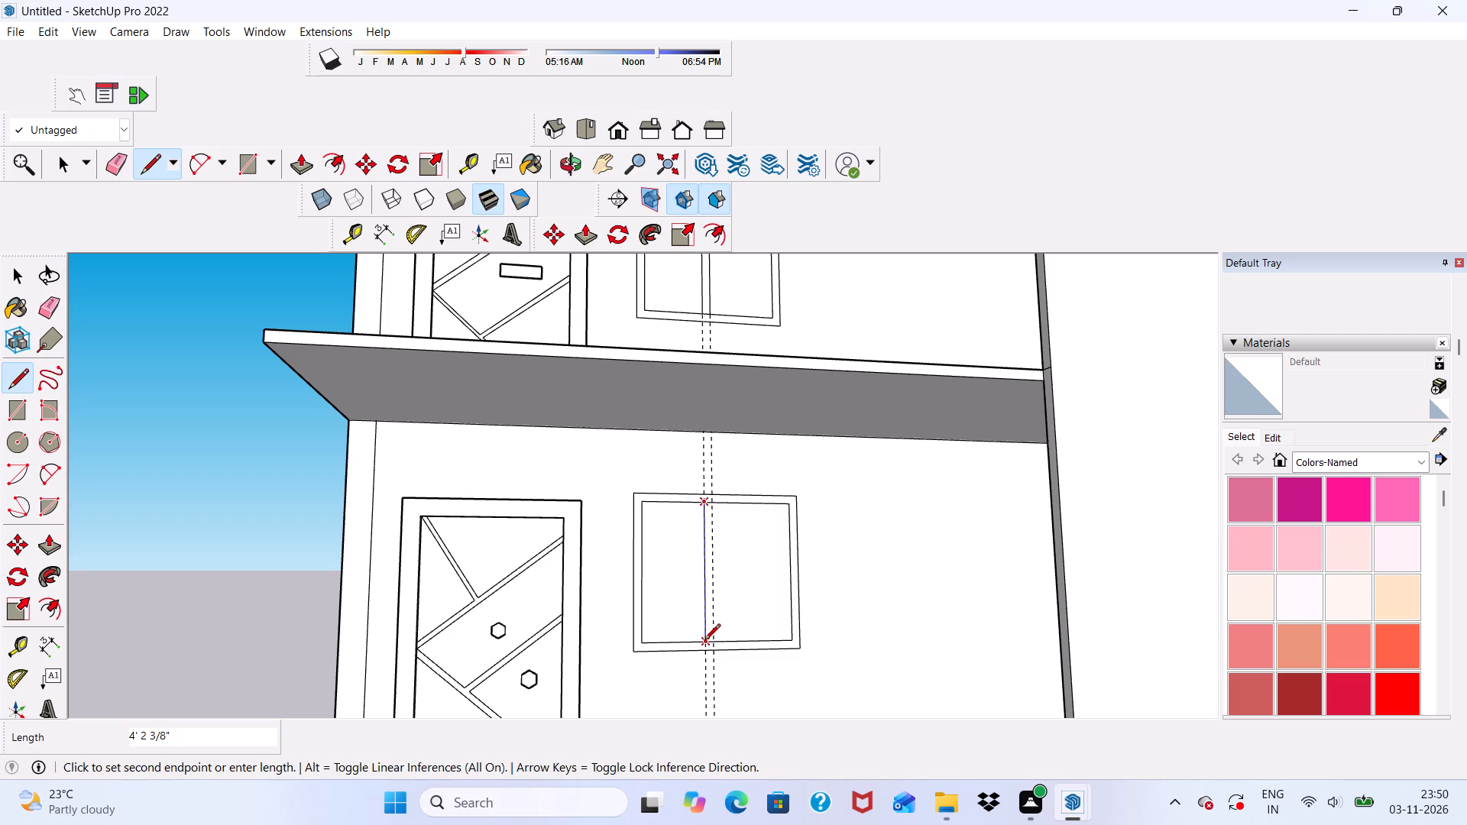
{"action": "left_click", "coordinate": [704, 641]}
{"action": "scroll", "coordinate": [714, 642], "scroll_direction": "up", "scroll_amount": 5}
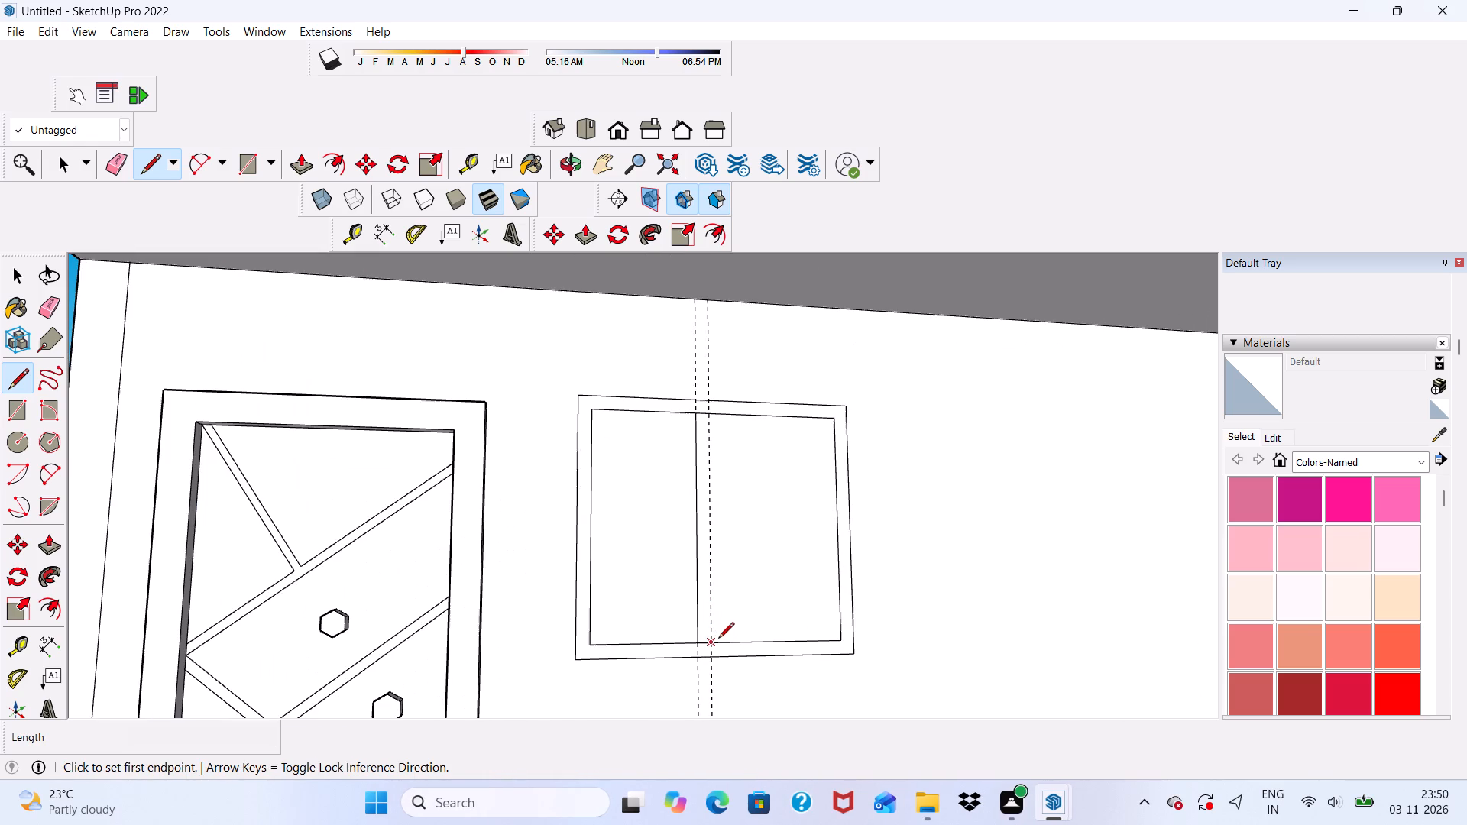
{"action": "left_click", "coordinate": [712, 646]}
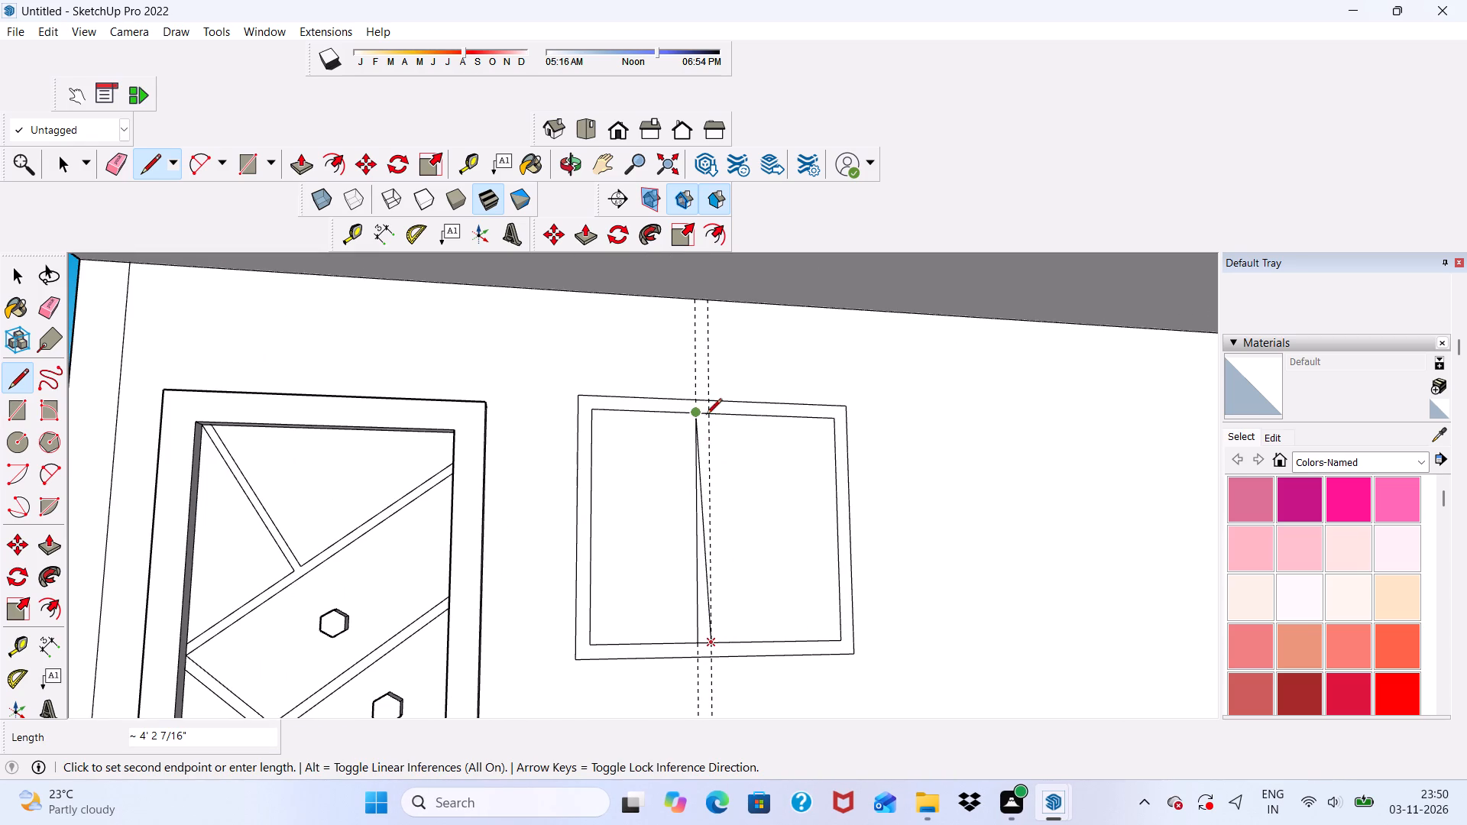
{"action": "left_click", "coordinate": [709, 416]}
{"action": "scroll", "coordinate": [709, 416], "scroll_direction": "down", "scroll_amount": 13}
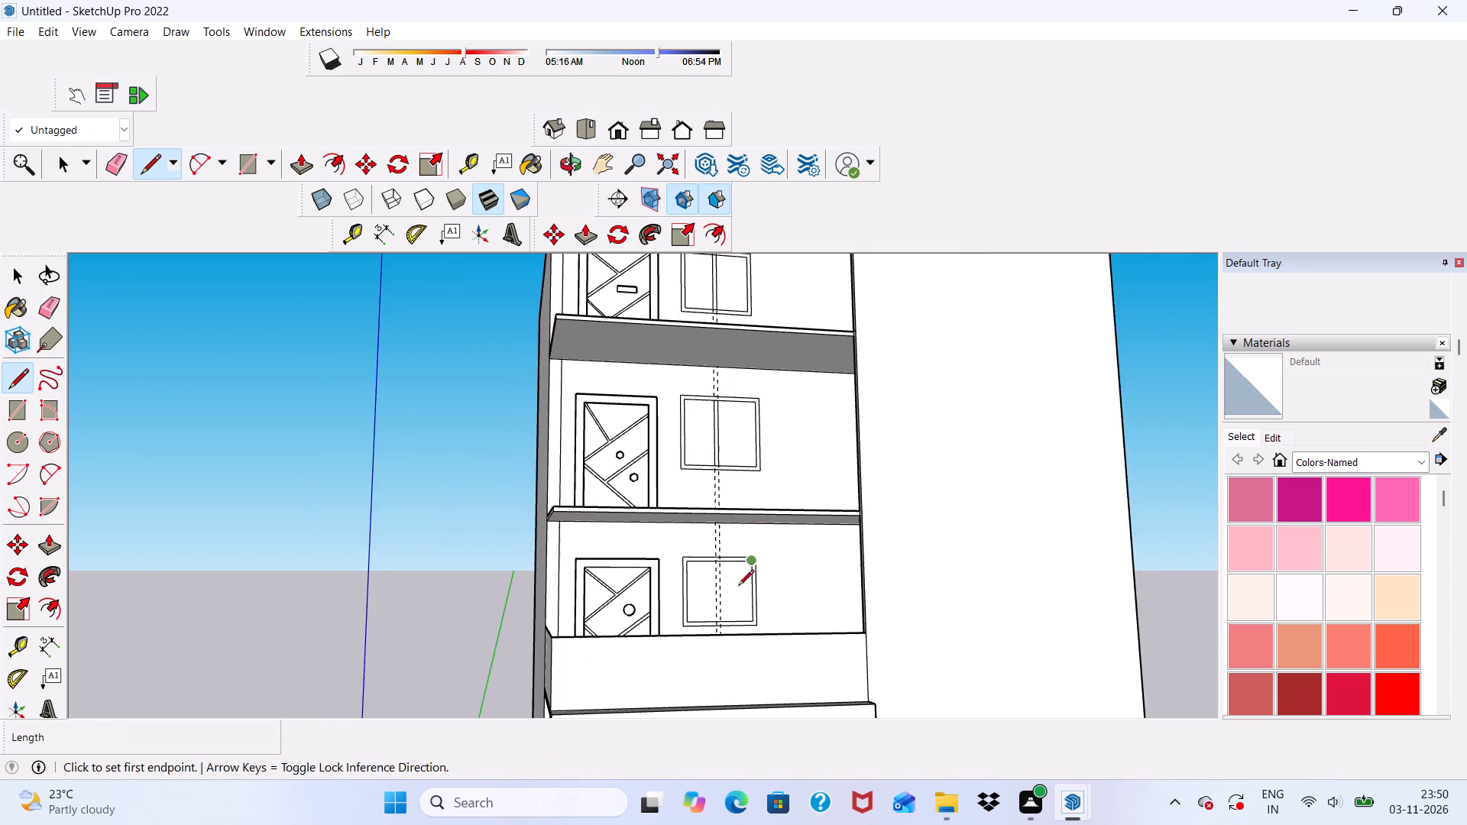
Draw two vertical division lines about 3' 11 3/8" long along the guides on the window beside the single-knob door.
{"action": "middle_click_drag", "start_coordinate": [741, 620], "coordinate": [697, 632]}
{"action": "scroll", "coordinate": [694, 572], "scroll_direction": "up", "scroll_amount": 9}
{"action": "scroll", "coordinate": [622, 545], "scroll_direction": "up", "scroll_amount": 3}
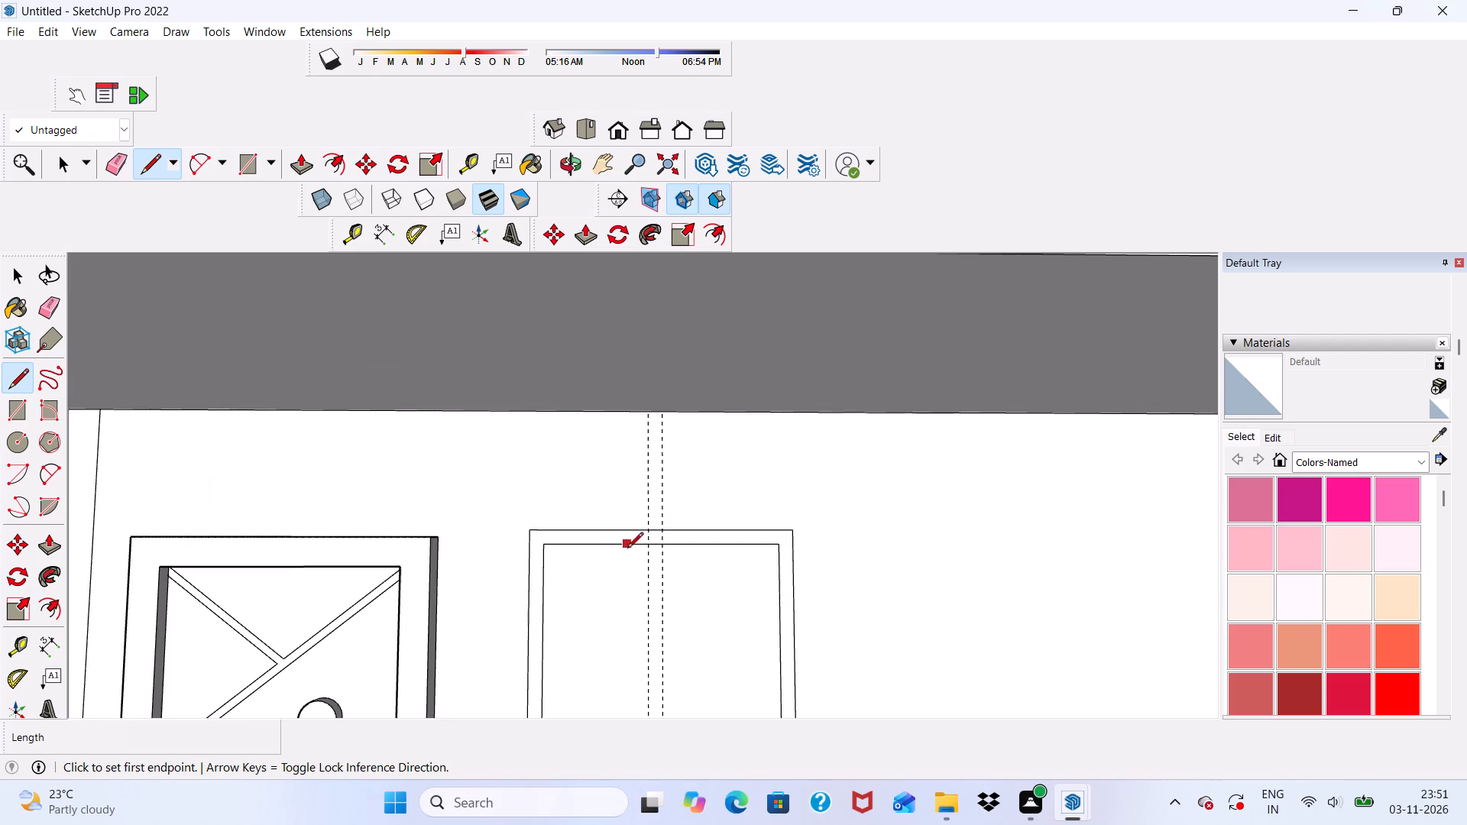
{"action": "left_click", "coordinate": [647, 548]}
{"action": "scroll", "coordinate": [643, 485], "scroll_direction": "down", "scroll_amount": 7}
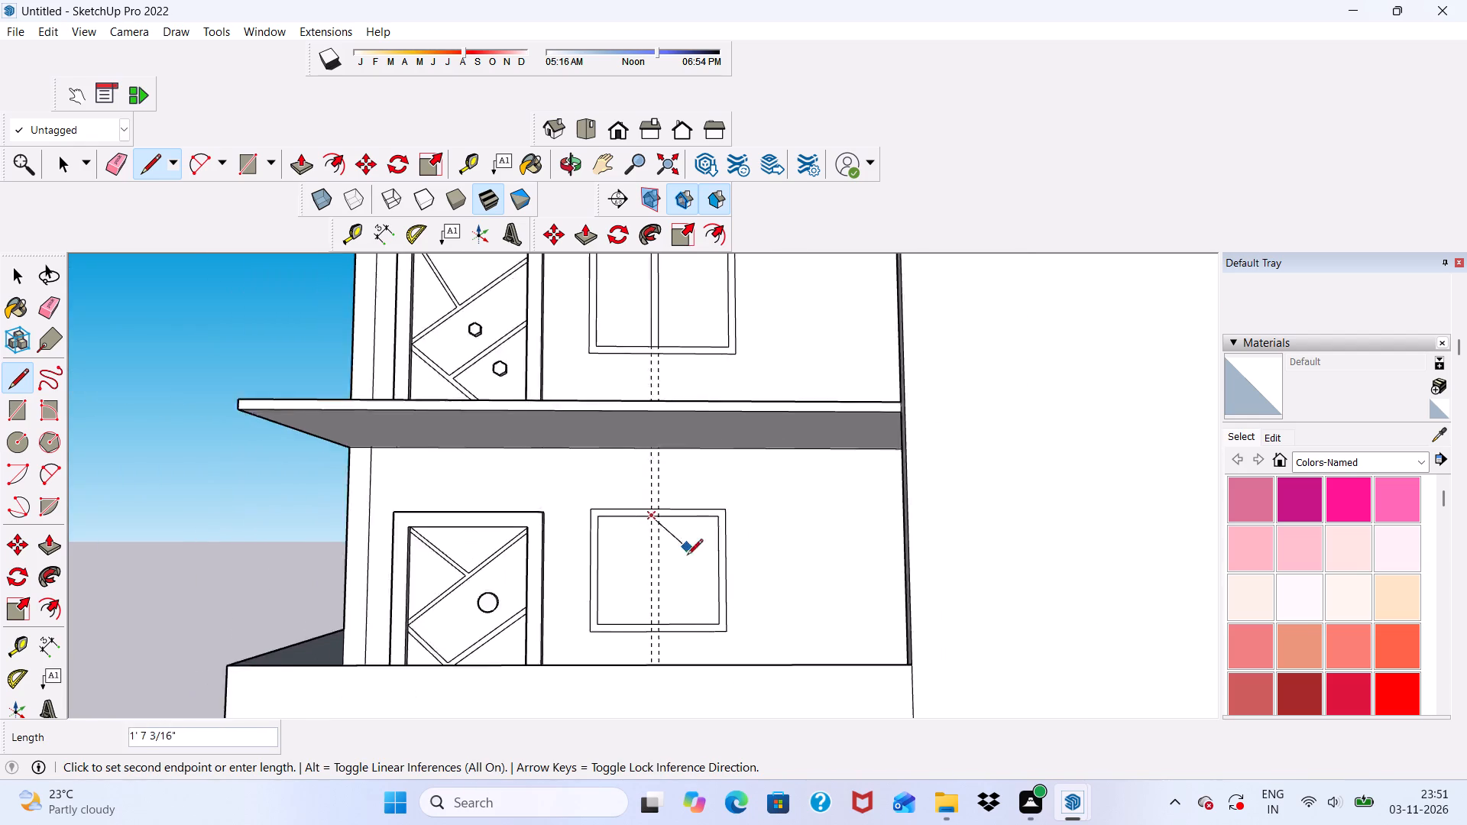
{"action": "scroll", "coordinate": [687, 556], "scroll_direction": "down", "scroll_amount": 1}
{"action": "scroll", "coordinate": [689, 608], "scroll_direction": "up", "scroll_amount": 6}
{"action": "left_click", "coordinate": [630, 640]}
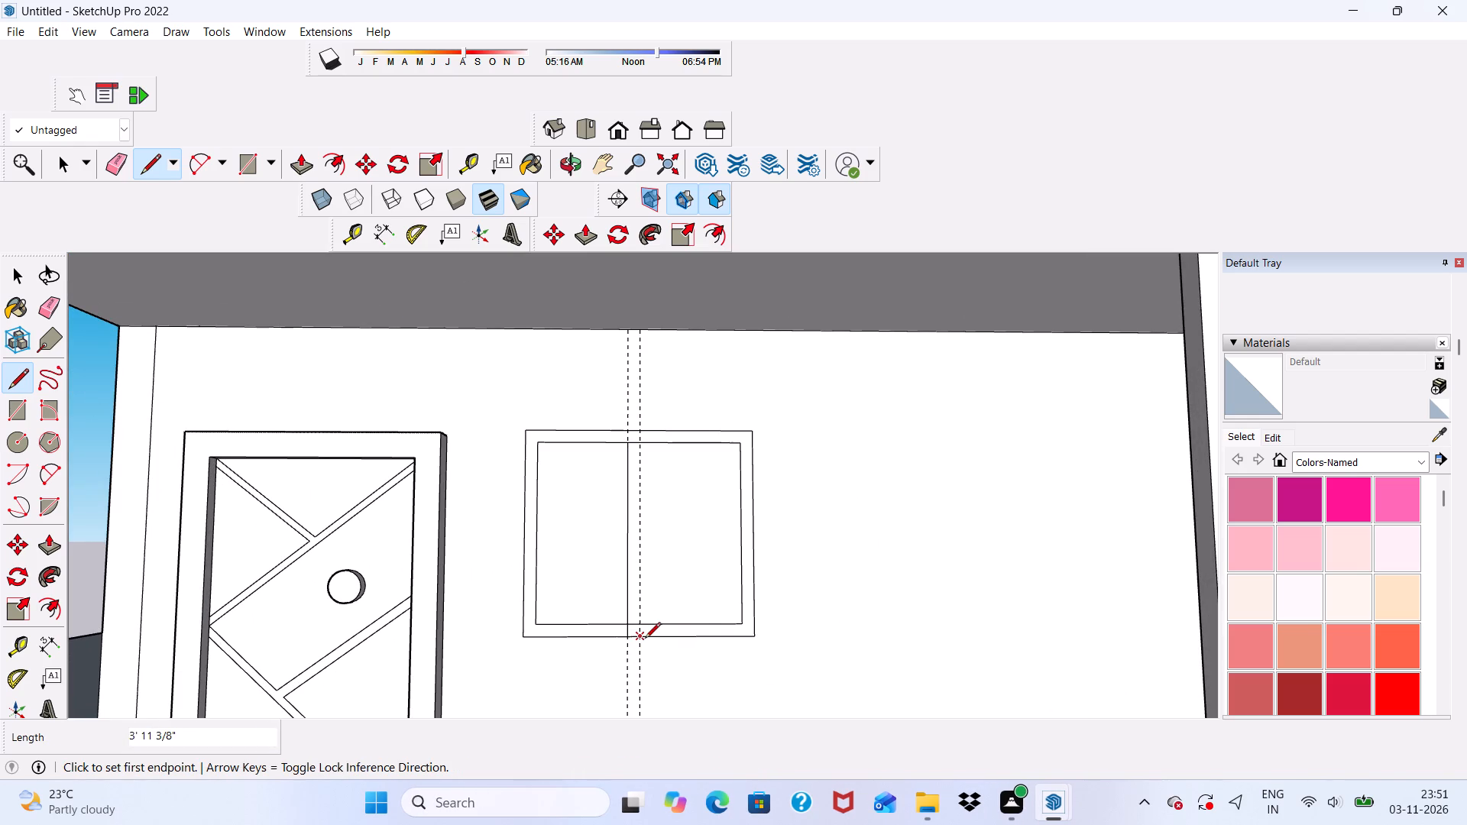
{"action": "left_click", "coordinate": [643, 639]}
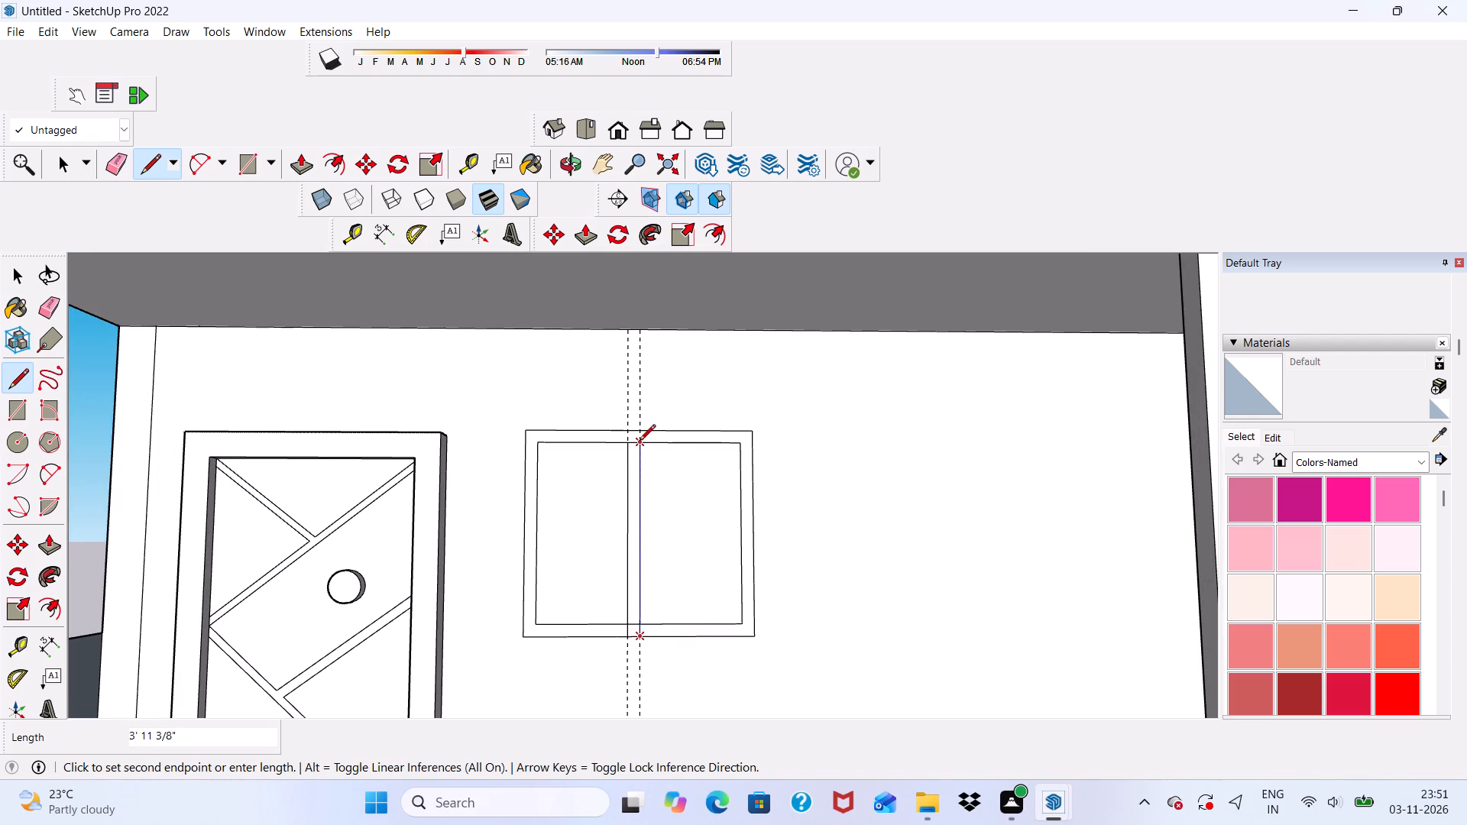
{"action": "left_click", "coordinate": [640, 441]}
Draw two vertical division lines about 3' 11 3/8" long along the guides on the window beside the L-shaped-handle door.
{"action": "scroll", "coordinate": [650, 439], "scroll_direction": "down", "scroll_amount": 11}
{"action": "middle_click_drag", "start_coordinate": [671, 680], "coordinate": [674, 614]}
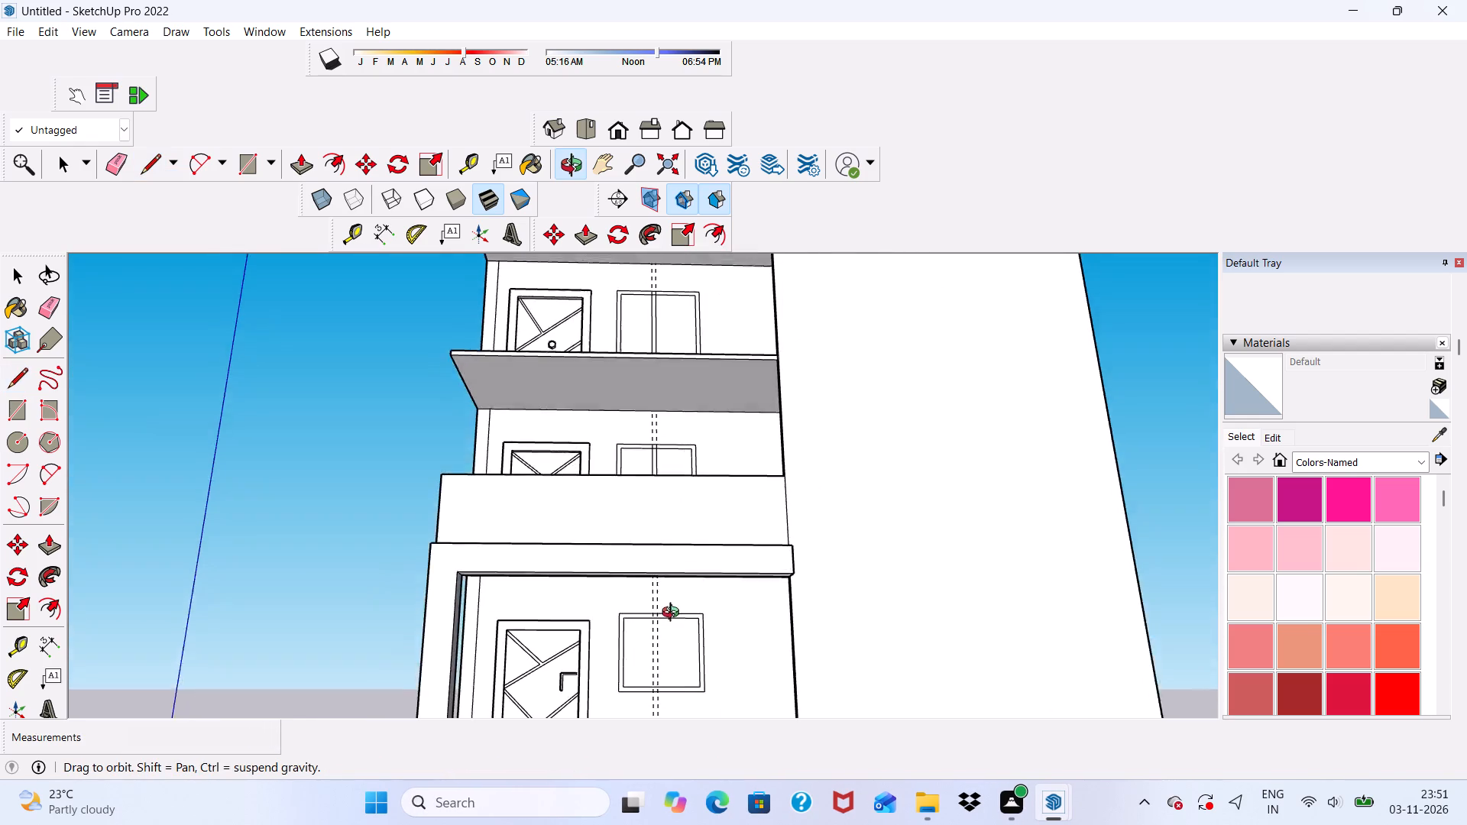
{"action": "middle_click_drag", "start_coordinate": [674, 614], "coordinate": [674, 574]}
{"action": "scroll", "coordinate": [669, 627], "scroll_direction": "up", "scroll_amount": 8}
{"action": "scroll", "coordinate": [593, 587], "scroll_direction": "up", "scroll_amount": 6}
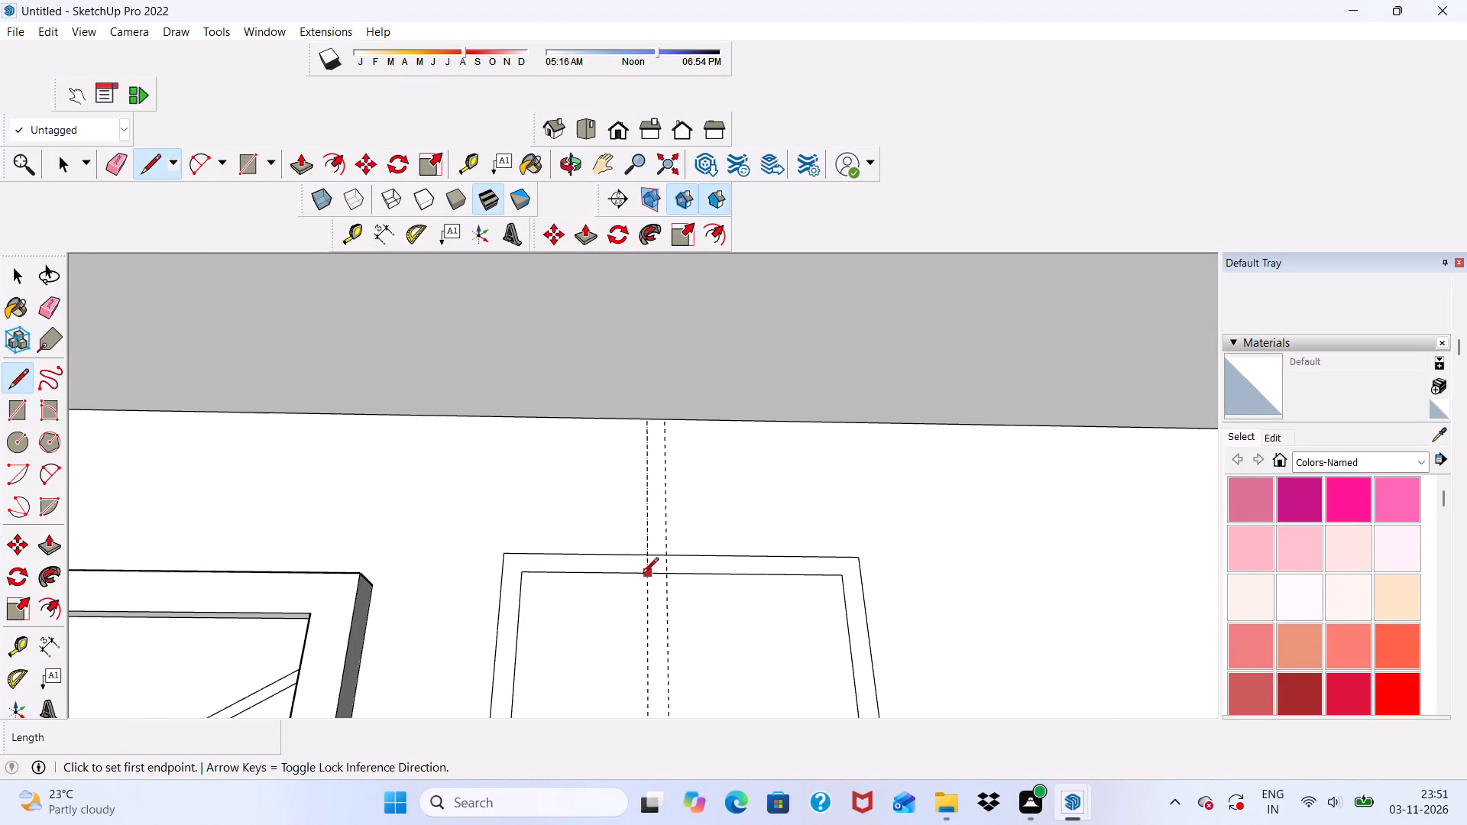
{"action": "left_click", "coordinate": [647, 578]}
{"action": "scroll", "coordinate": [648, 562], "scroll_direction": "down", "scroll_amount": 10}
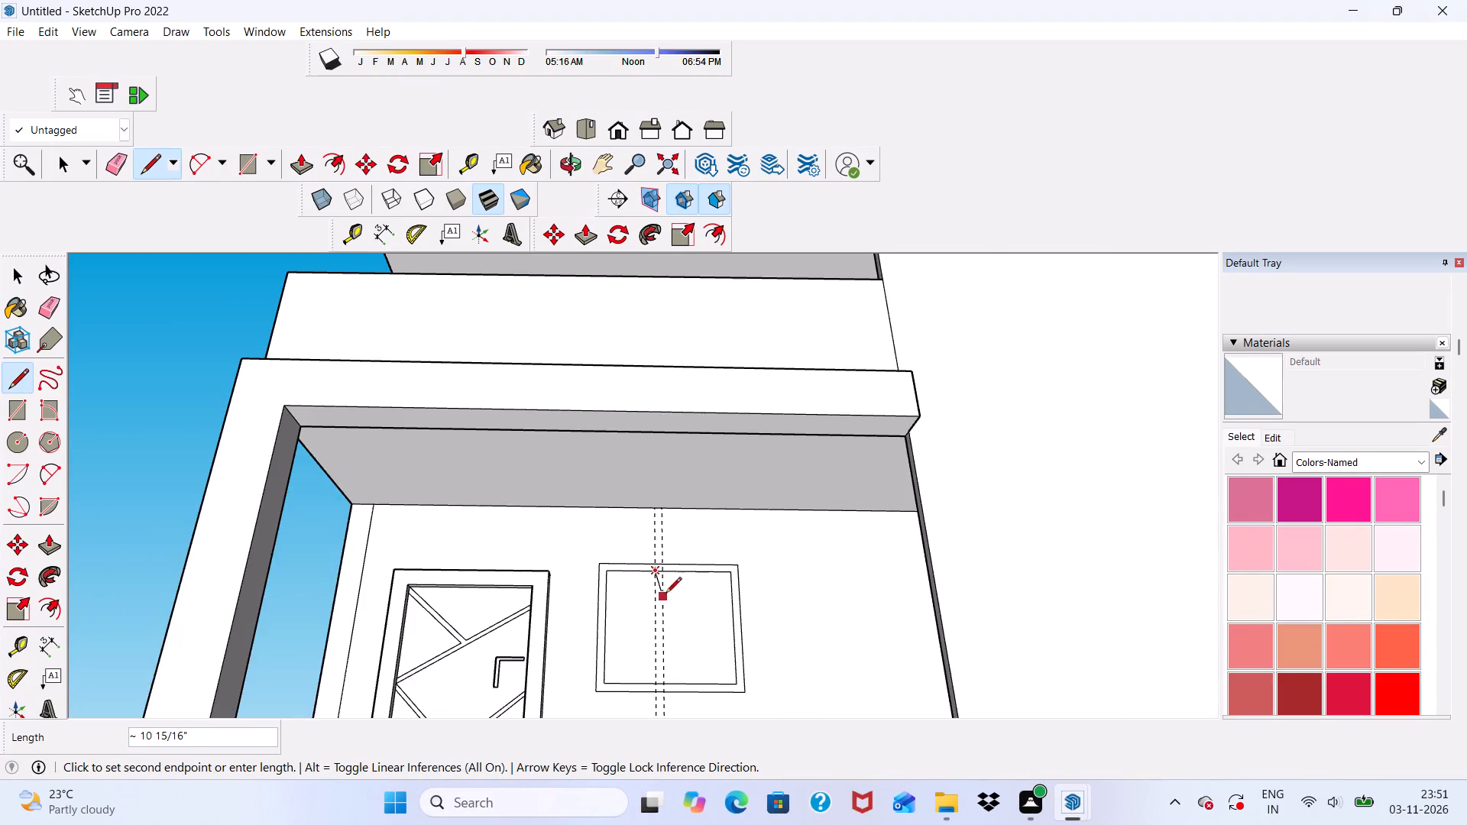
{"action": "scroll", "coordinate": [665, 610], "scroll_direction": "down", "scroll_amount": 1}
{"action": "left_click", "coordinate": [656, 683]}
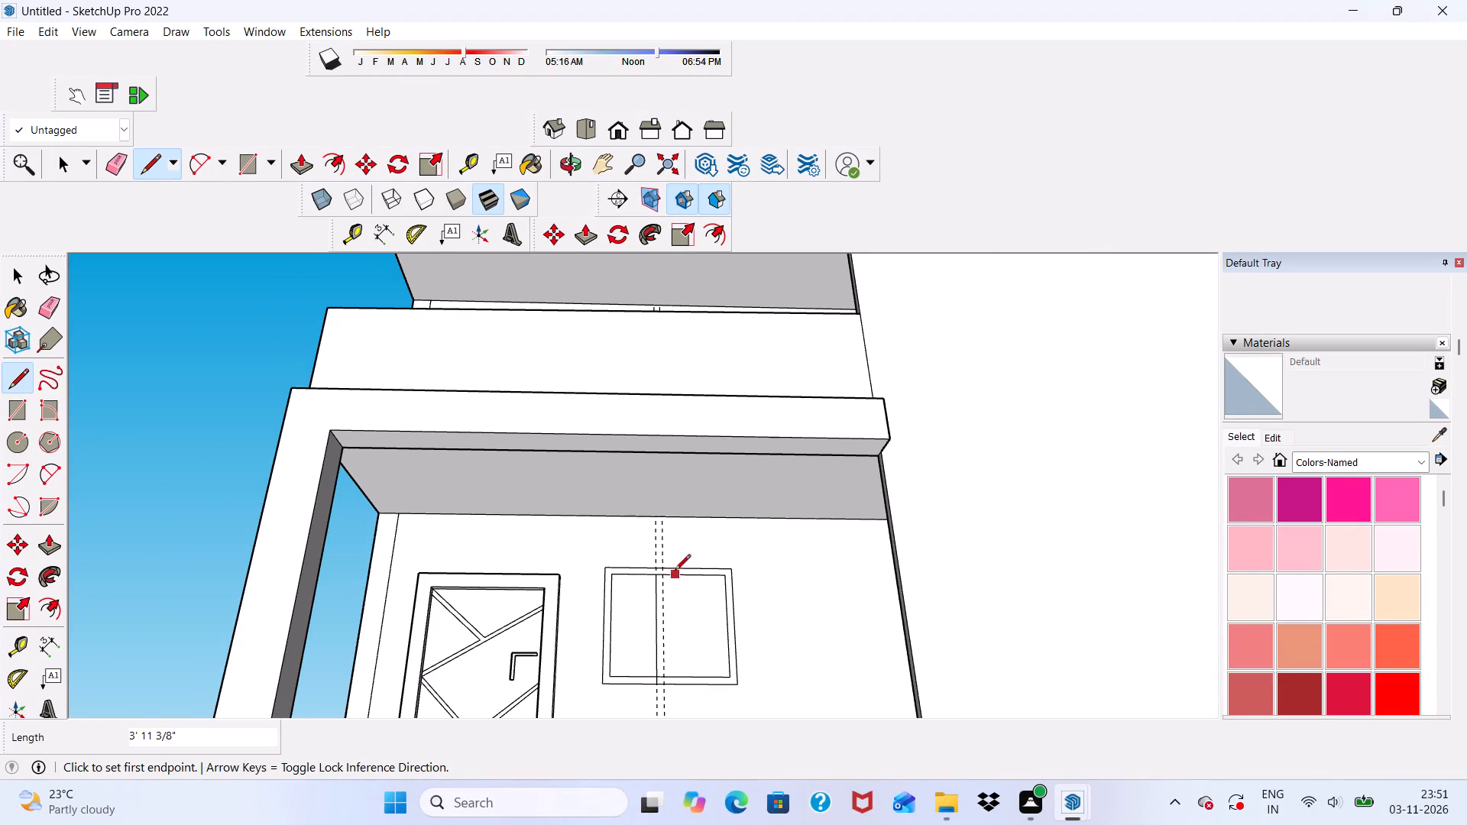
{"action": "scroll", "coordinate": [663, 572], "scroll_direction": "up", "scroll_amount": 6}
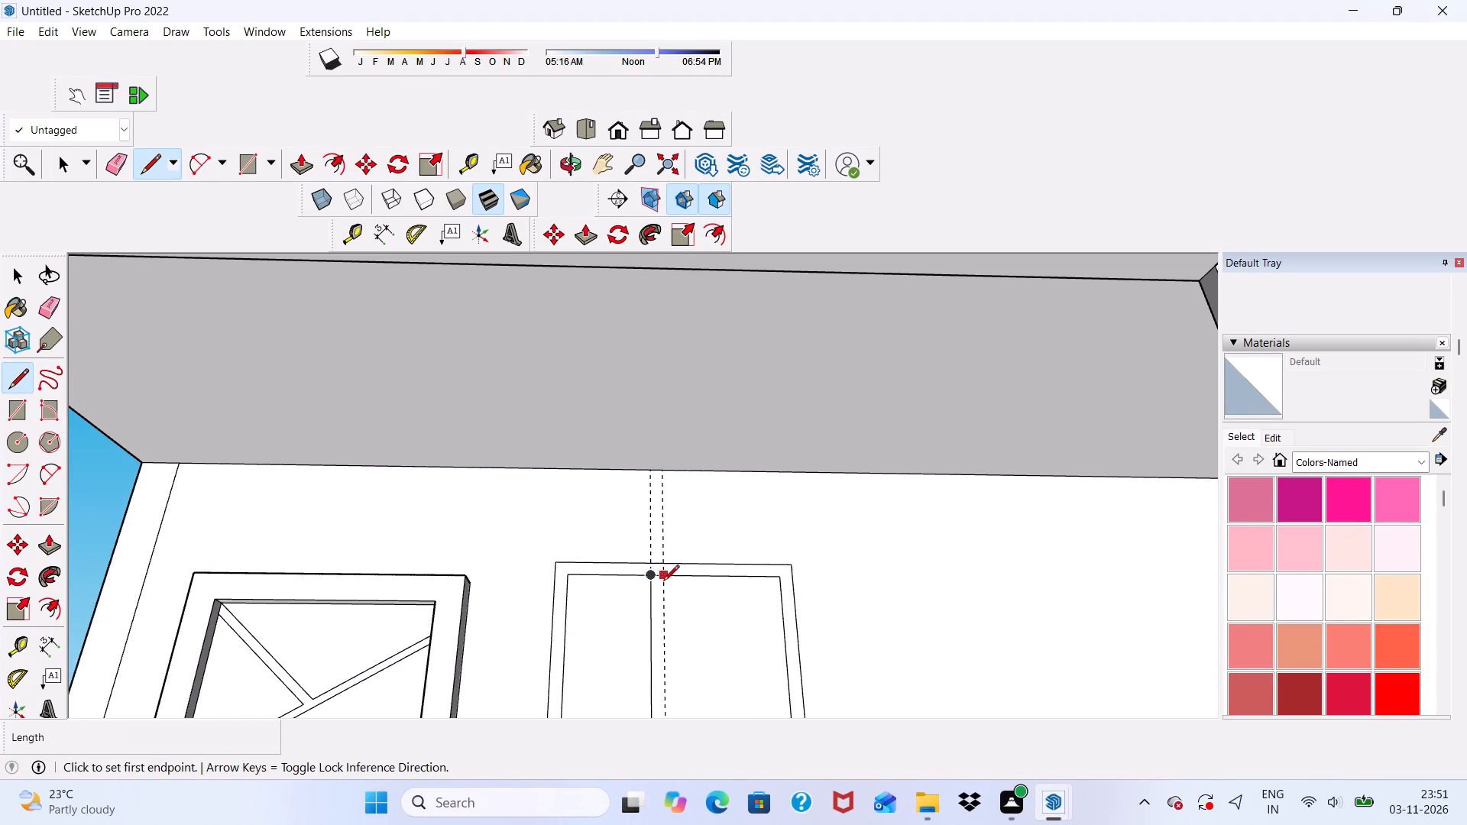
{"action": "left_click", "coordinate": [663, 577]}
{"action": "scroll", "coordinate": [661, 513], "scroll_direction": "down", "scroll_amount": 5}
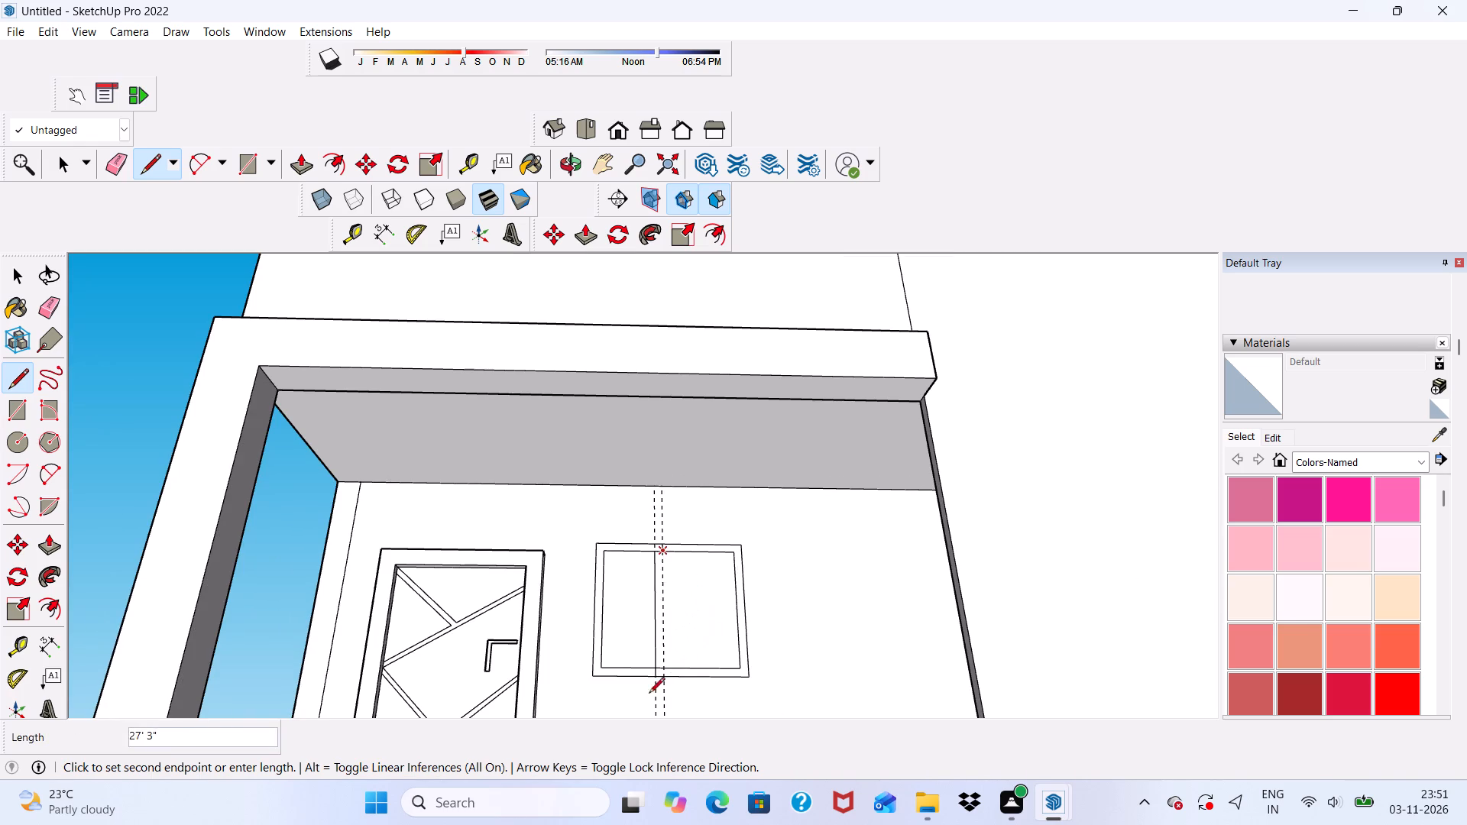
{"action": "scroll", "coordinate": [665, 681], "scroll_direction": "up", "scroll_amount": 3}
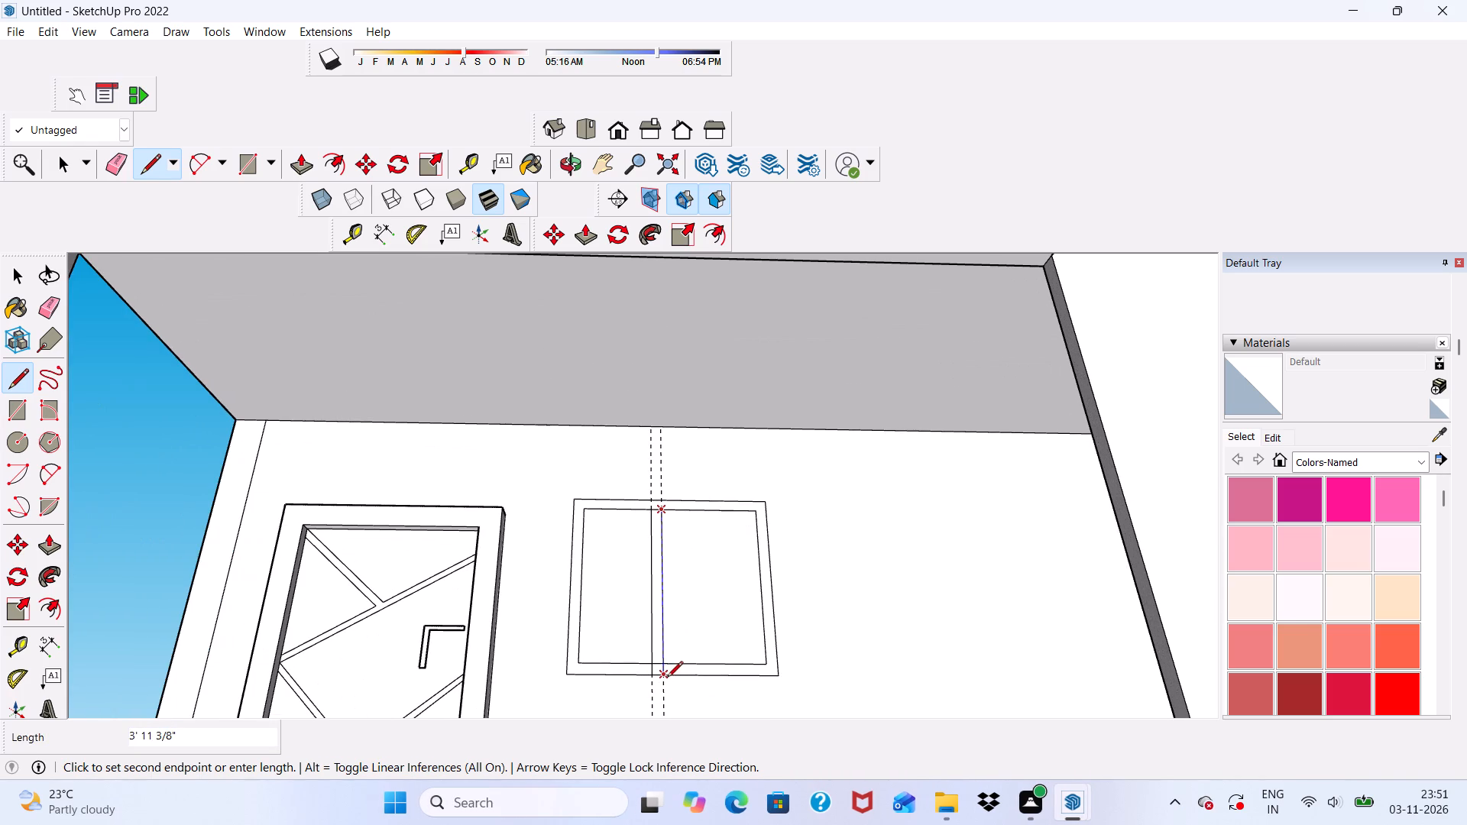
{"action": "left_click", "coordinate": [667, 678]}
Erase the two vertical guides running through the windows.
{"action": "scroll", "coordinate": [643, 513], "scroll_direction": "down", "scroll_amount": 5}
{"action": "middle_click_drag", "start_coordinate": [693, 585], "coordinate": [627, 765]}
{"action": "scroll", "coordinate": [539, 751], "scroll_direction": "up", "scroll_amount": 1}
{"action": "scroll", "coordinate": [627, 559], "scroll_direction": "down", "scroll_amount": 5}
{"action": "middle_click_drag", "start_coordinate": [819, 539], "coordinate": [906, 525]}
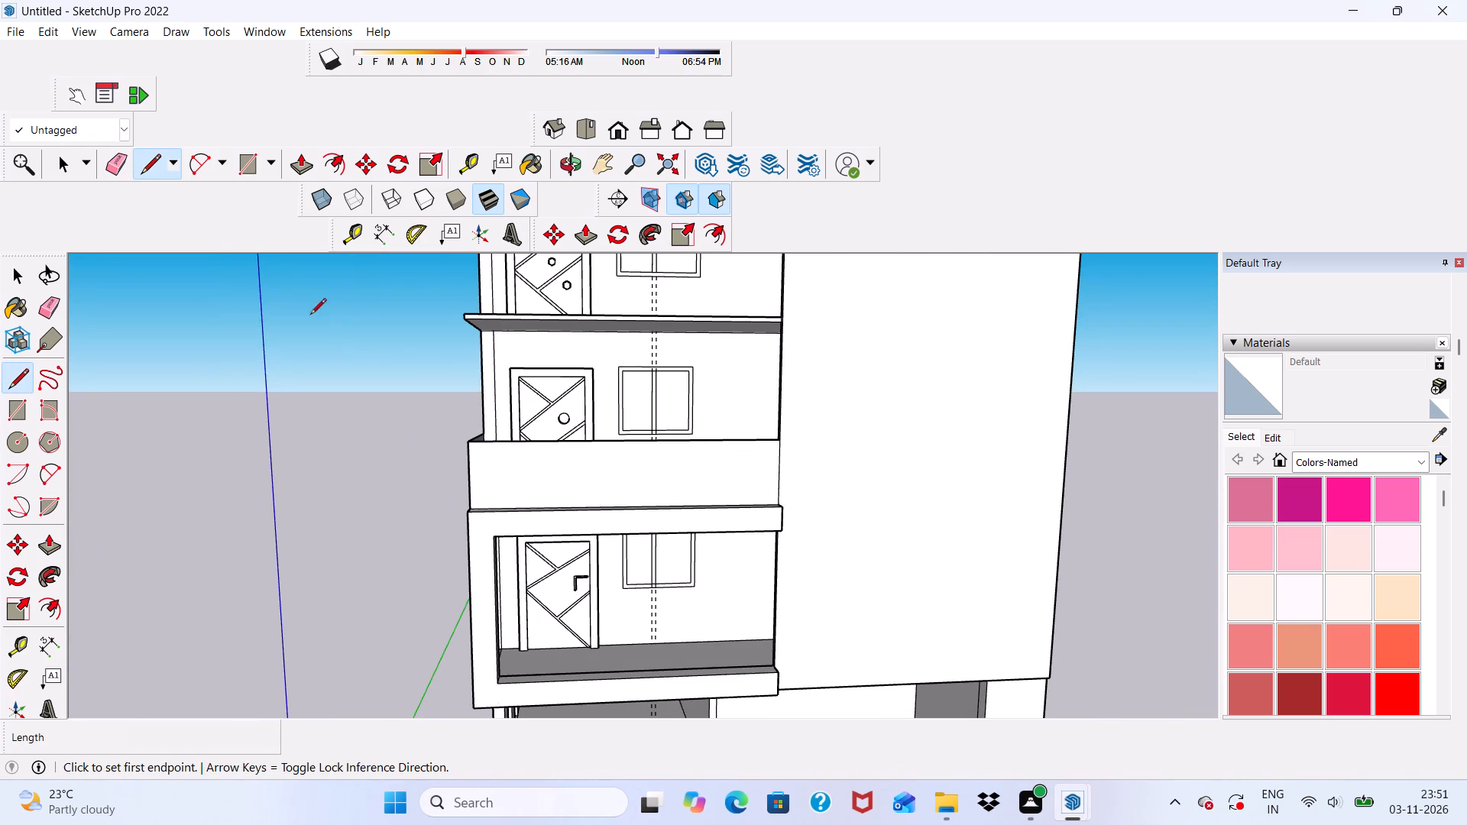
{"action": "left_click", "coordinate": [125, 158]}
{"action": "scroll", "coordinate": [531, 416], "scroll_direction": "down", "scroll_amount": 3}
{"action": "middle_click_drag", "start_coordinate": [691, 513], "coordinate": [685, 395]}
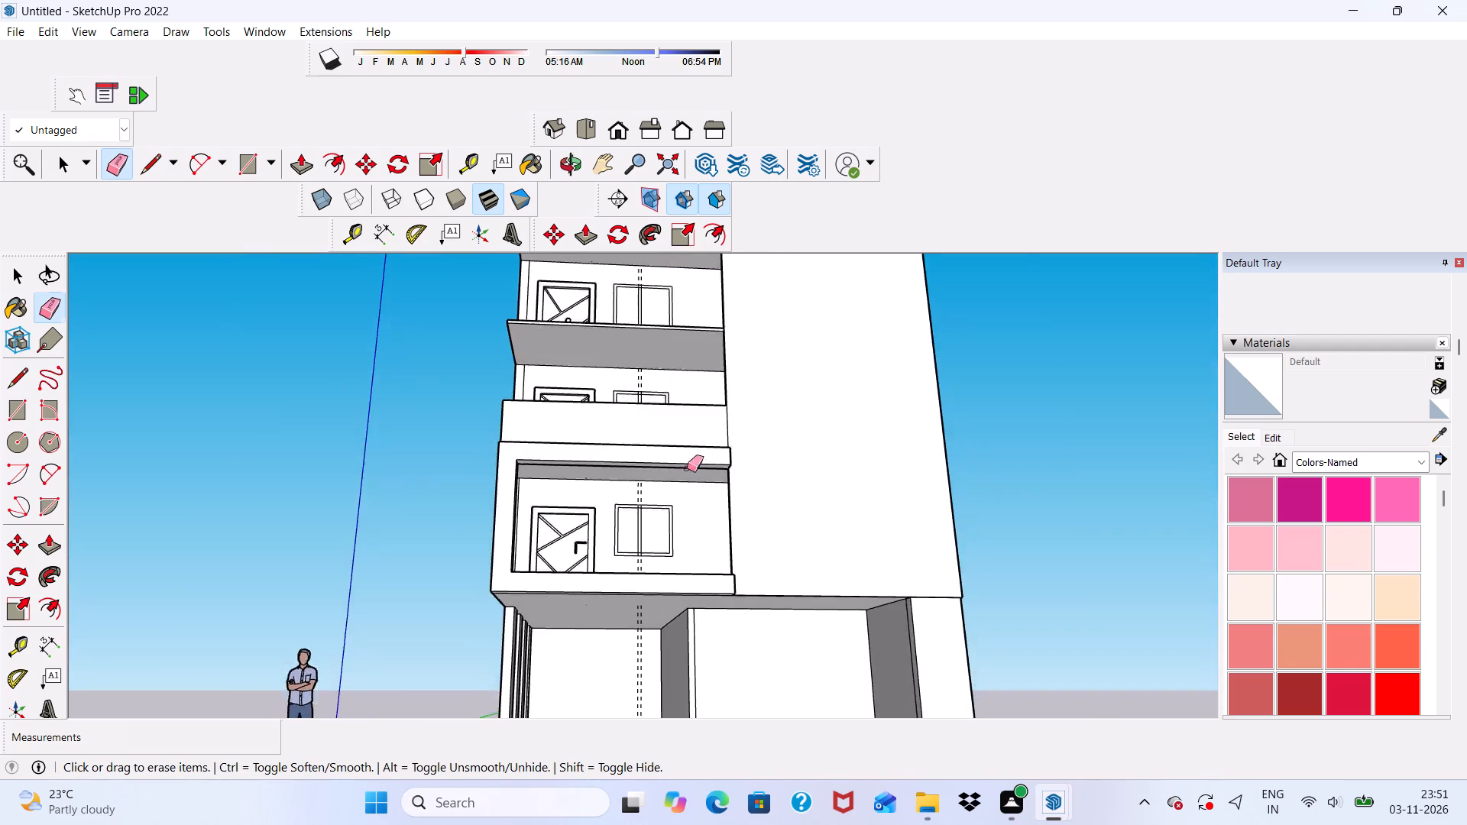
{"action": "scroll", "coordinate": [682, 475], "scroll_direction": "up", "scroll_amount": 7}
{"action": "left_click_drag", "start_coordinate": [601, 496], "coordinate": [617, 502]}
On the window beside the L-shaped-handle door, erase the overrunning division line ends and the inner frame segments between the division lines.
{"action": "scroll", "coordinate": [576, 477], "scroll_direction": "down", "scroll_amount": 6}
{"action": "scroll", "coordinate": [656, 552], "scroll_direction": "up", "scroll_amount": 1}
{"action": "middle_click_drag", "start_coordinate": [661, 556], "coordinate": [666, 653]}
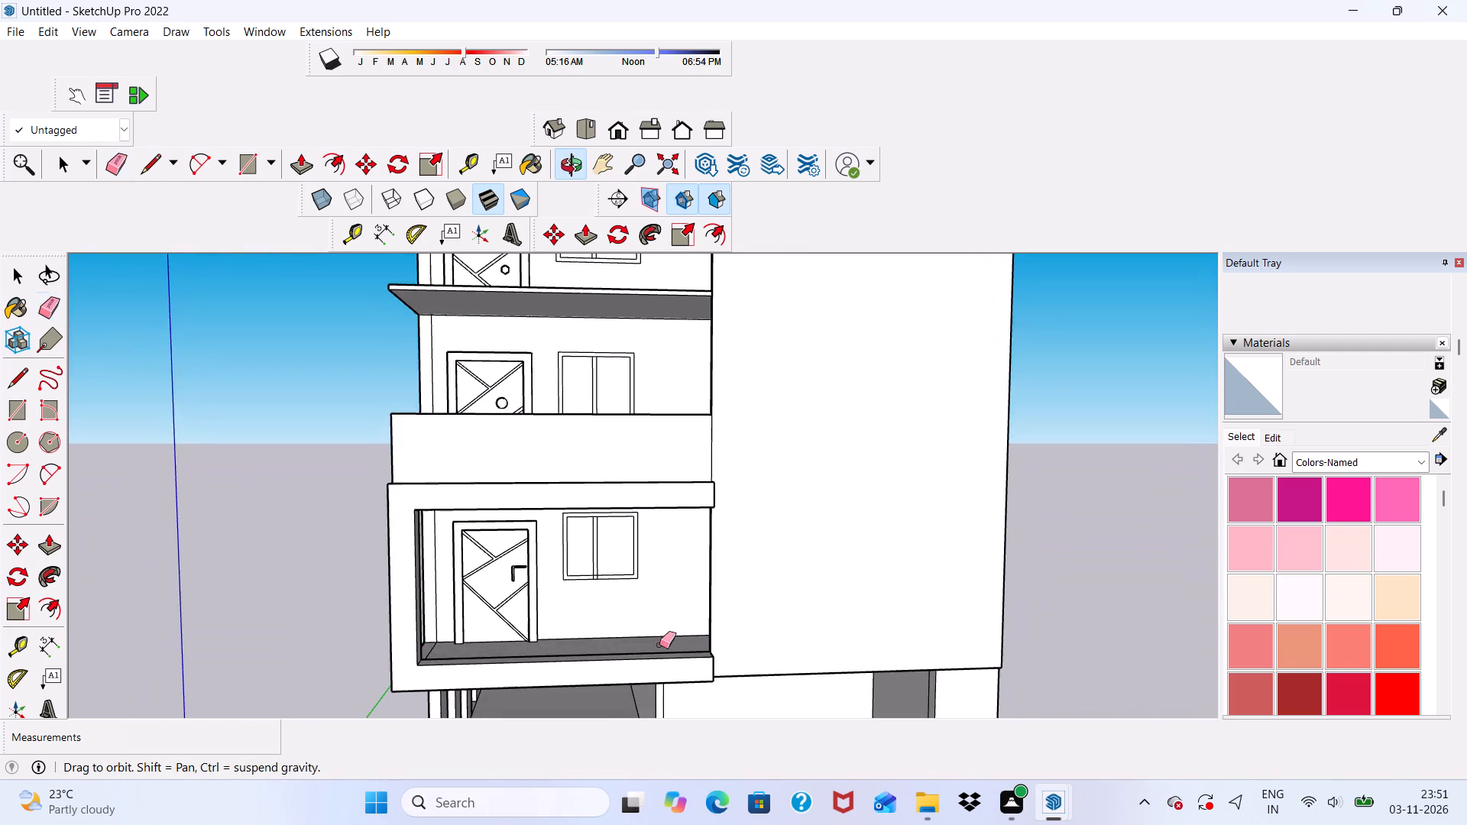
{"action": "scroll", "coordinate": [569, 477], "scroll_direction": "down", "scroll_amount": 10}
{"action": "middle_click_drag", "start_coordinate": [648, 590], "coordinate": [642, 645]}
{"action": "scroll", "coordinate": [586, 535], "scroll_direction": "up", "scroll_amount": 8}
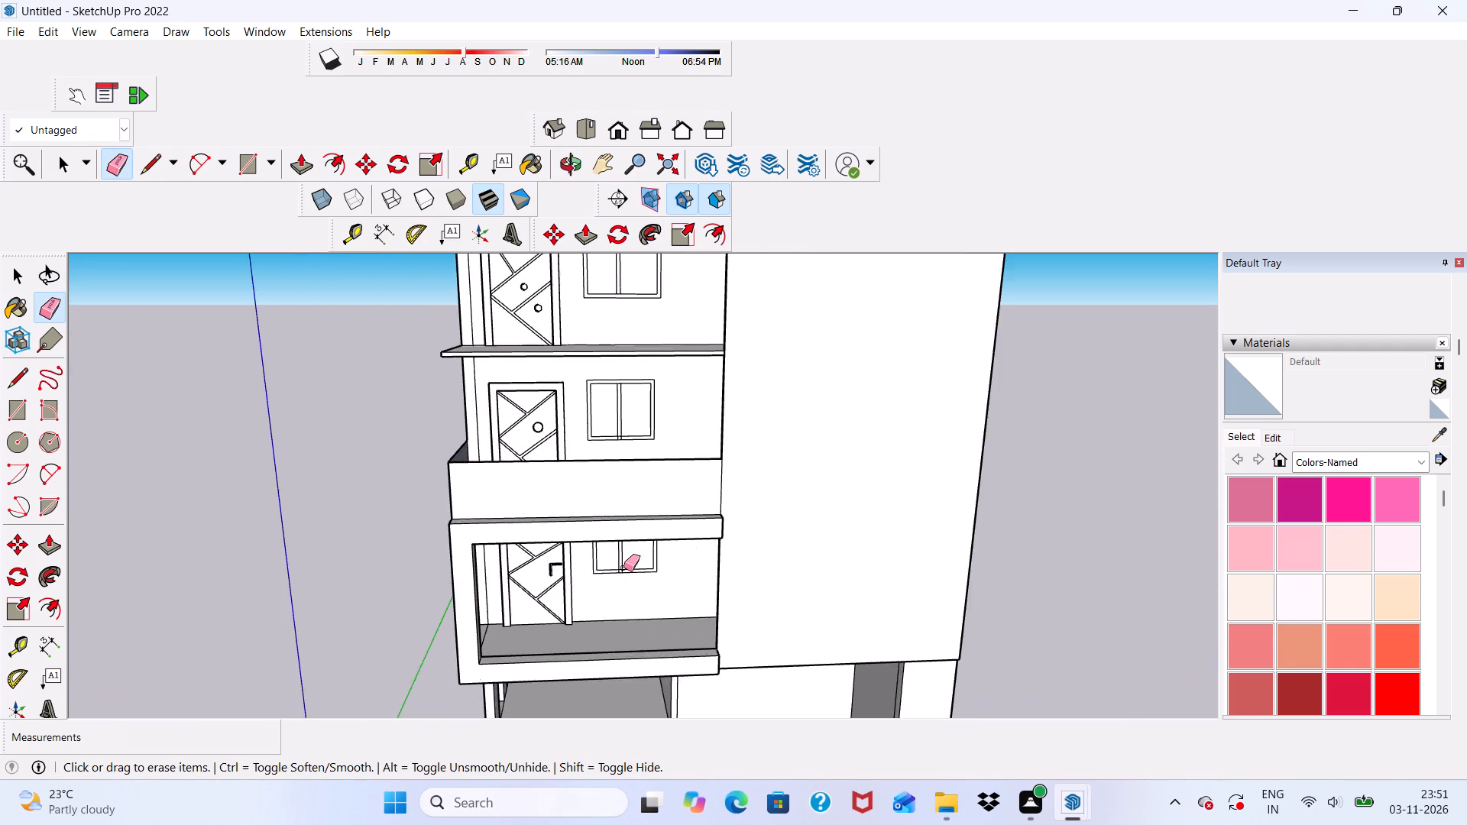
{"action": "scroll", "coordinate": [626, 568], "scroll_direction": "up", "scroll_amount": 7}
{"action": "scroll", "coordinate": [611, 597], "scroll_direction": "up", "scroll_amount": 18}
{"action": "left_click_drag", "start_coordinate": [635, 560], "coordinate": [600, 583]}
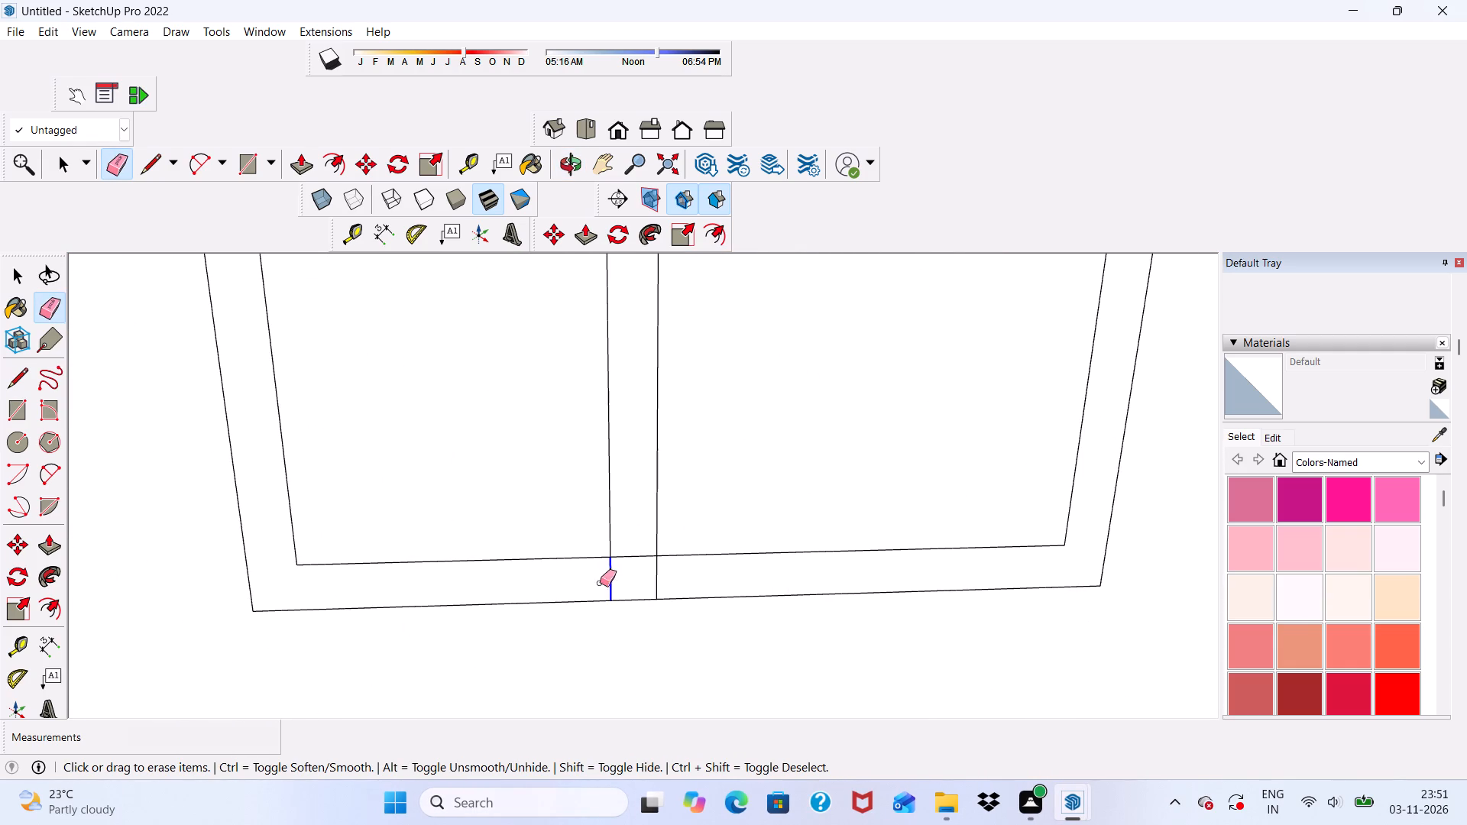
{"action": "left_click_drag", "start_coordinate": [600, 583], "coordinate": [667, 574]}
{"action": "left_click_drag", "start_coordinate": [635, 552], "coordinate": [636, 560]}
{"action": "scroll", "coordinate": [635, 561], "scroll_direction": "down", "scroll_amount": 9}
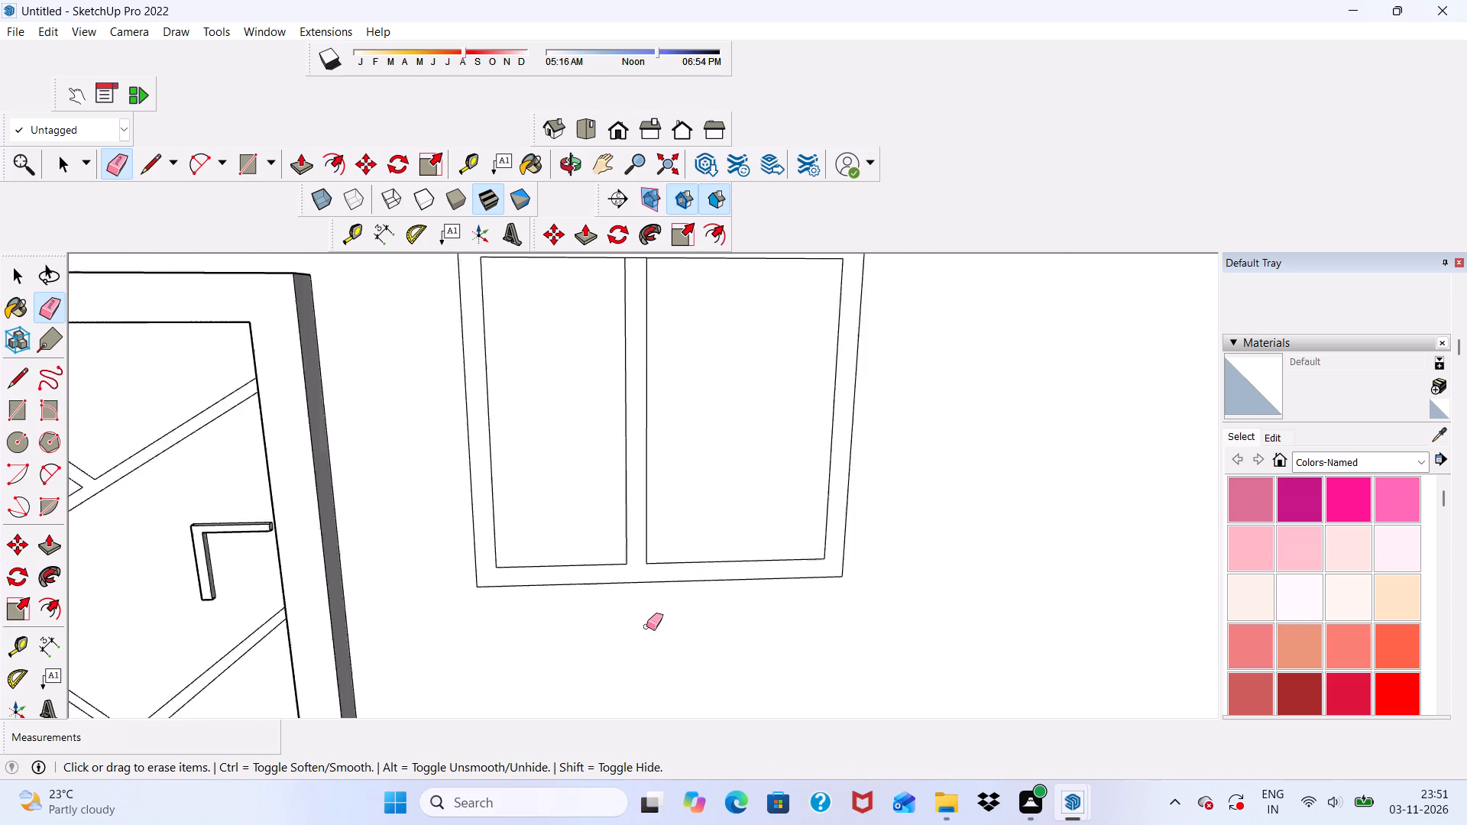
{"action": "scroll", "coordinate": [646, 626], "scroll_direction": "down", "scroll_amount": 7}
{"action": "scroll", "coordinate": [654, 459], "scroll_direction": "up", "scroll_amount": 1}
{"action": "middle_click_drag", "start_coordinate": [665, 464], "coordinate": [684, 370]}
{"action": "scroll", "coordinate": [684, 370], "scroll_direction": "up", "scroll_amount": 7}
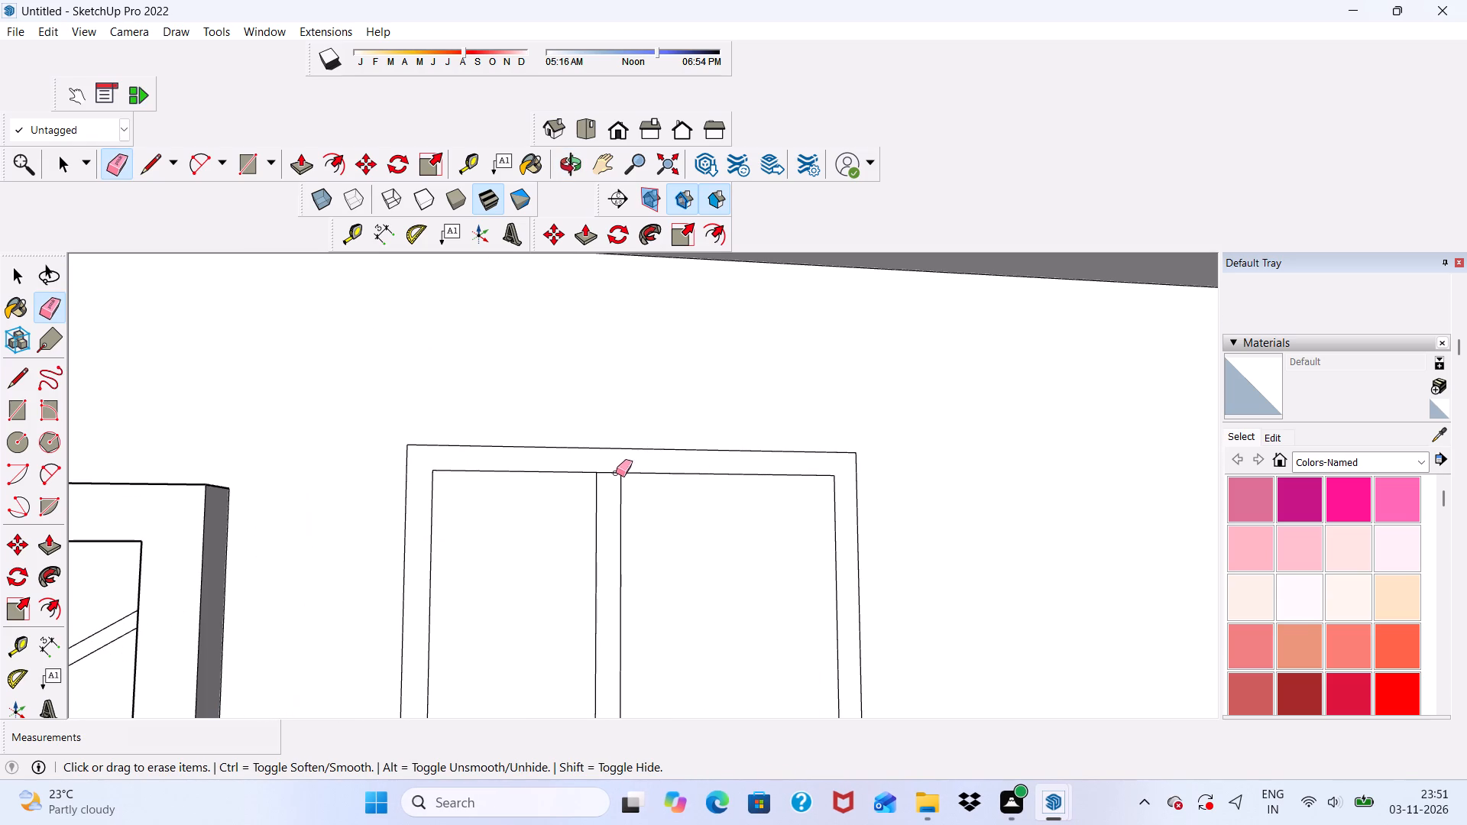
{"action": "left_click_drag", "start_coordinate": [615, 474], "coordinate": [613, 485]}
On the window beside the single-knob door, erase the overrunning line ends and the inner frame segments between the division lines.
{"action": "scroll", "coordinate": [579, 457], "scroll_direction": "down", "scroll_amount": 10}
{"action": "middle_click_drag", "start_coordinate": [711, 482], "coordinate": [723, 804]}
{"action": "scroll", "coordinate": [569, 581], "scroll_direction": "down", "scroll_amount": 5}
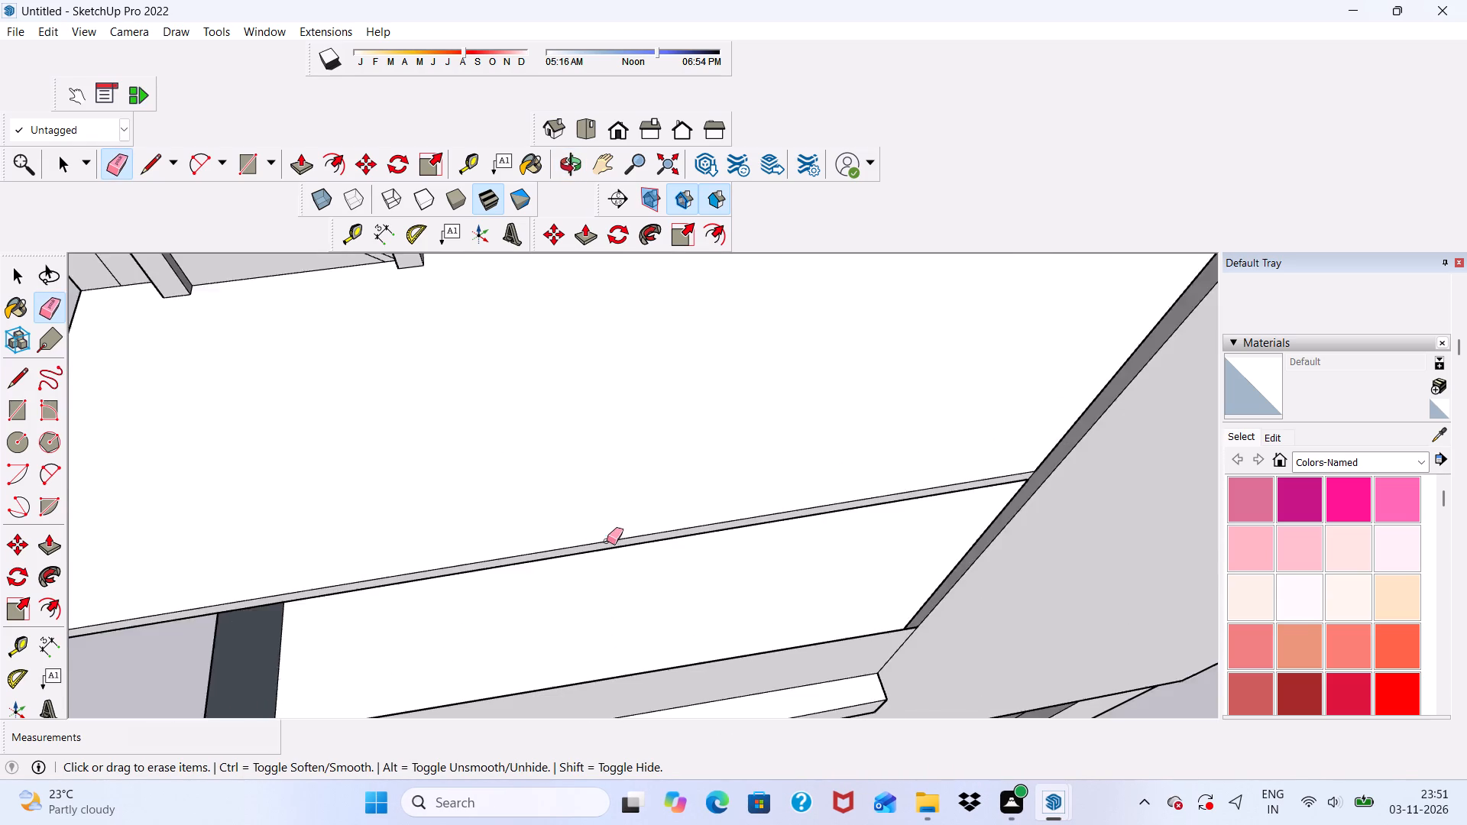
{"action": "scroll", "coordinate": [607, 541], "scroll_direction": "down", "scroll_amount": 9}
{"action": "middle_click_drag", "start_coordinate": [623, 600], "coordinate": [551, 392]}
{"action": "scroll", "coordinate": [594, 431], "scroll_direction": "up", "scroll_amount": 11}
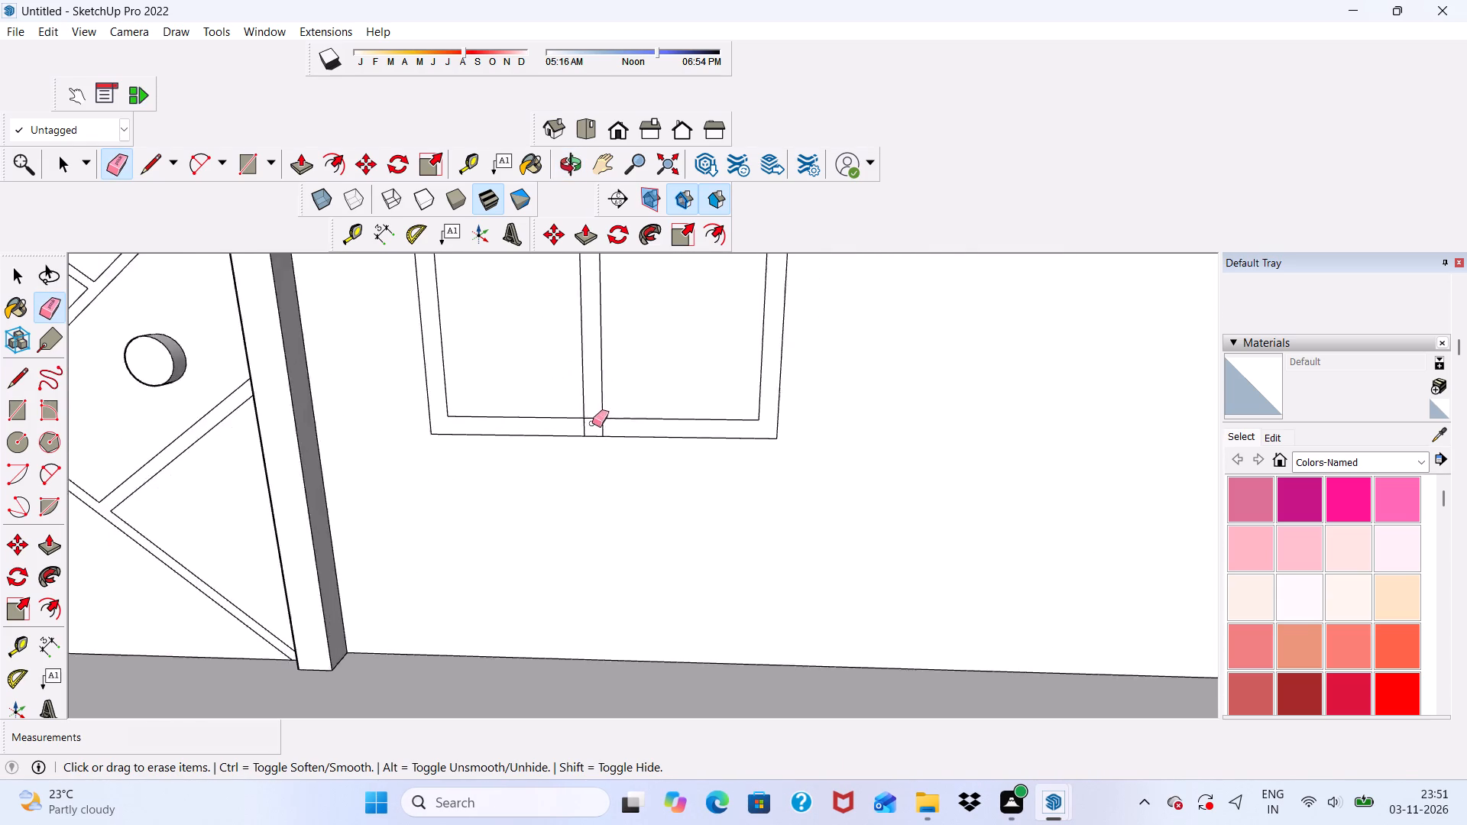
{"action": "scroll", "coordinate": [592, 423], "scroll_direction": "up", "scroll_amount": 5}
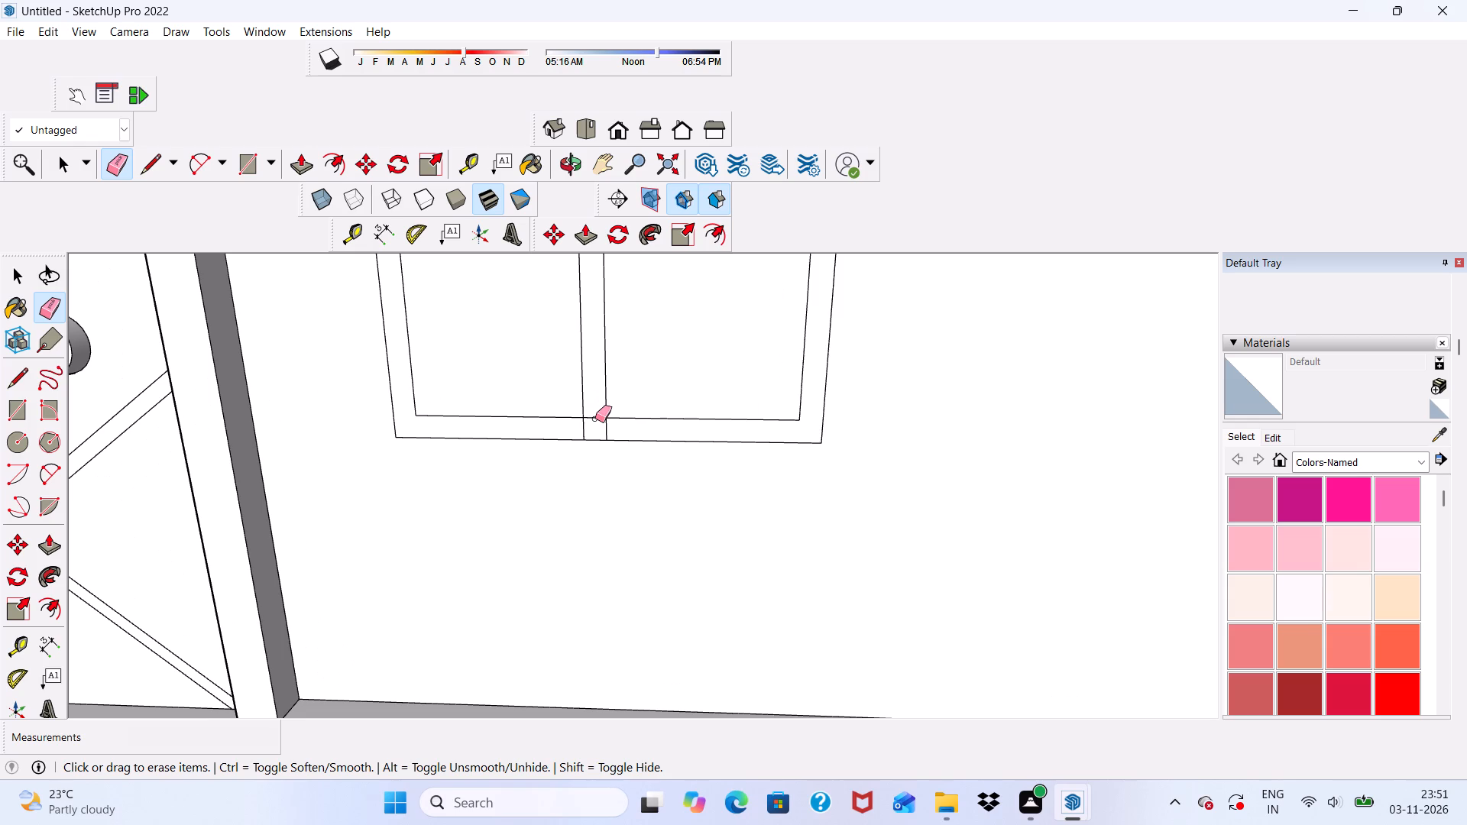
{"action": "left_click_drag", "start_coordinate": [594, 417], "coordinate": [616, 424]}
{"action": "scroll", "coordinate": [587, 476], "scroll_direction": "down", "scroll_amount": 8}
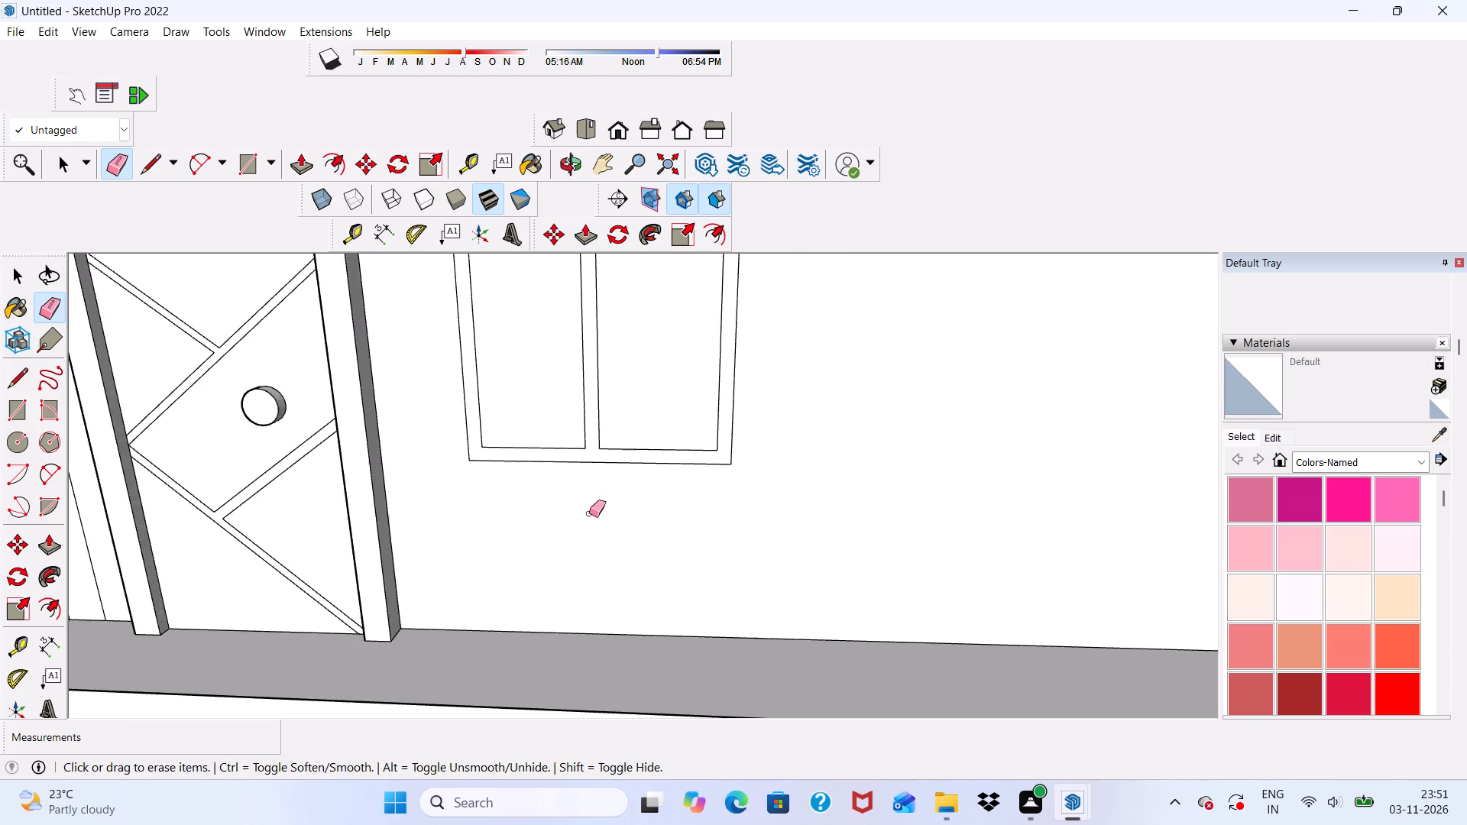
{"action": "scroll", "coordinate": [589, 513], "scroll_direction": "down", "scroll_amount": 3}
{"action": "scroll", "coordinate": [583, 410], "scroll_direction": "up", "scroll_amount": 7}
{"action": "left_click", "coordinate": [607, 387]}
{"action": "scroll", "coordinate": [608, 406], "scroll_direction": "down", "scroll_amount": 5}
{"action": "scroll", "coordinate": [604, 394], "scroll_direction": "up", "scroll_amount": 7}
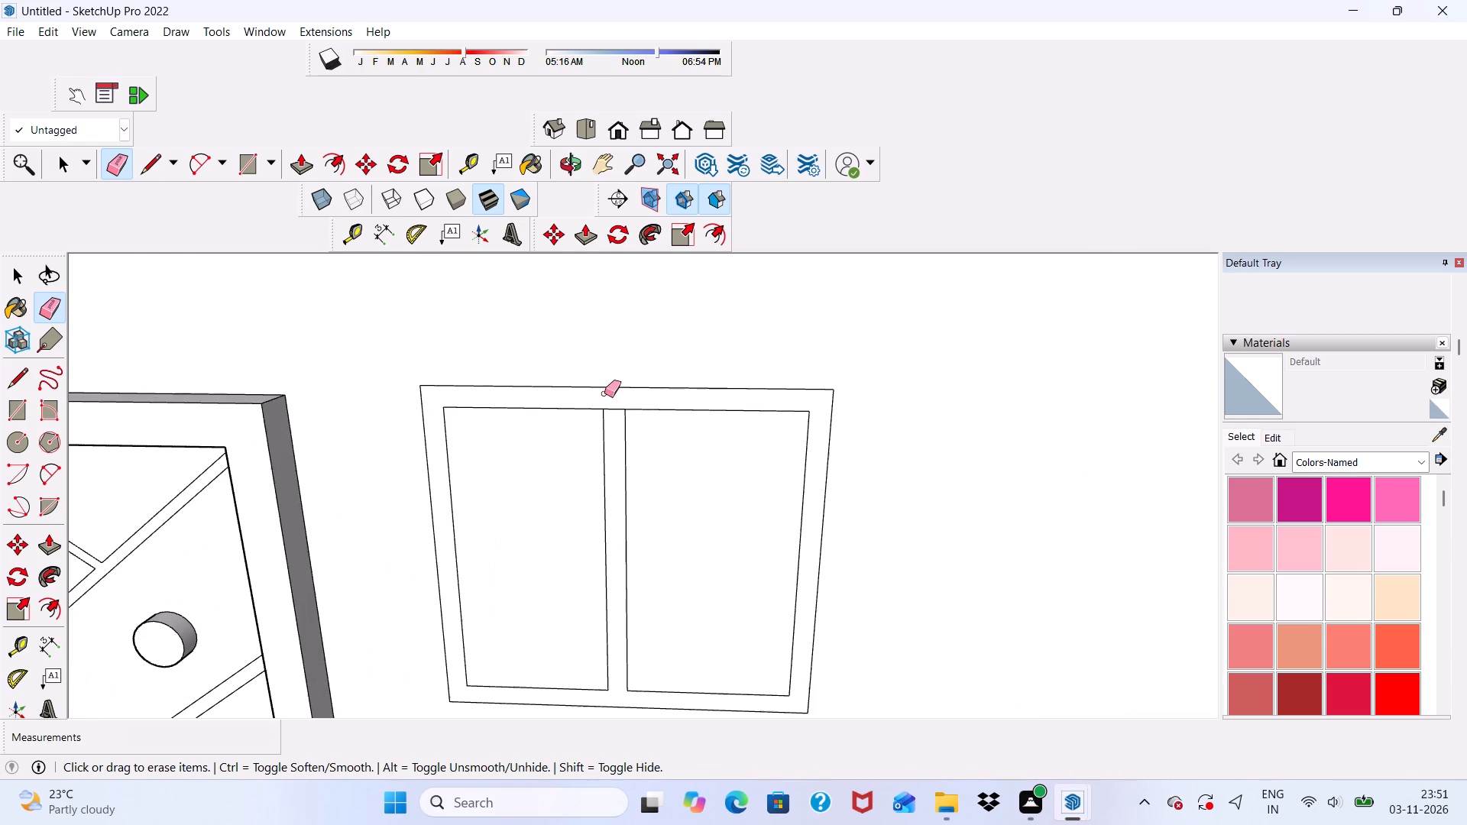
{"action": "left_click", "coordinate": [611, 403]}
Erase the bottom and top inner frame segments between the division lines on the window beside the two-knob door.
{"action": "scroll", "coordinate": [612, 411], "scroll_direction": "down", "scroll_amount": 13}
{"action": "middle_click_drag", "start_coordinate": [614, 577], "coordinate": [656, 464]}
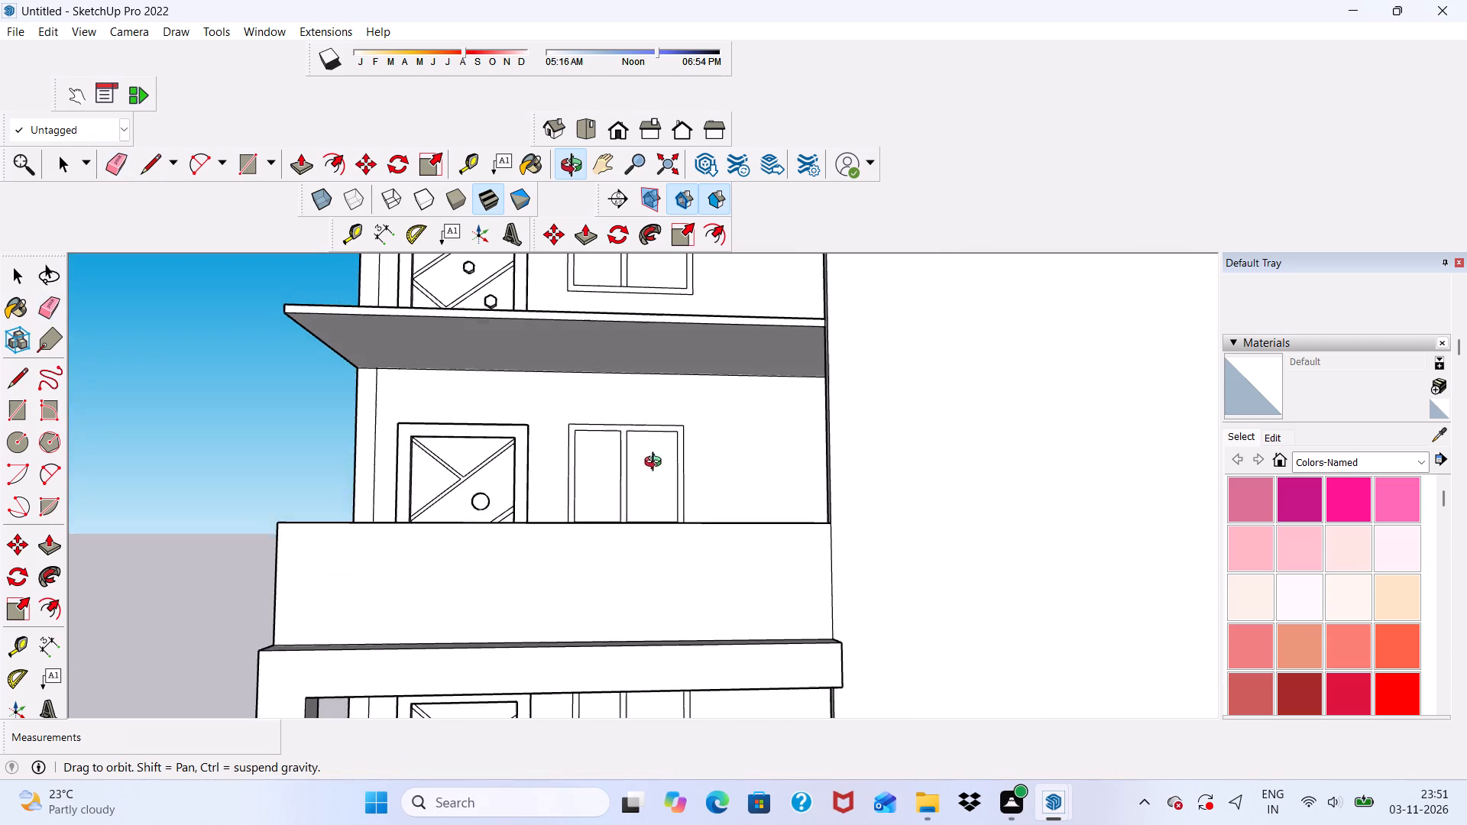
{"action": "middle_click_drag", "start_coordinate": [656, 464], "coordinate": [658, 463]}
{"action": "scroll", "coordinate": [689, 449], "scroll_direction": "up", "scroll_amount": 1}
{"action": "scroll", "coordinate": [601, 505], "scroll_direction": "down", "scroll_amount": 6}
{"action": "middle_click_drag", "start_coordinate": [623, 528], "coordinate": [633, 550]}
{"action": "scroll", "coordinate": [611, 503], "scroll_direction": "down", "scroll_amount": 5}
{"action": "scroll", "coordinate": [615, 409], "scroll_direction": "up", "scroll_amount": 14}
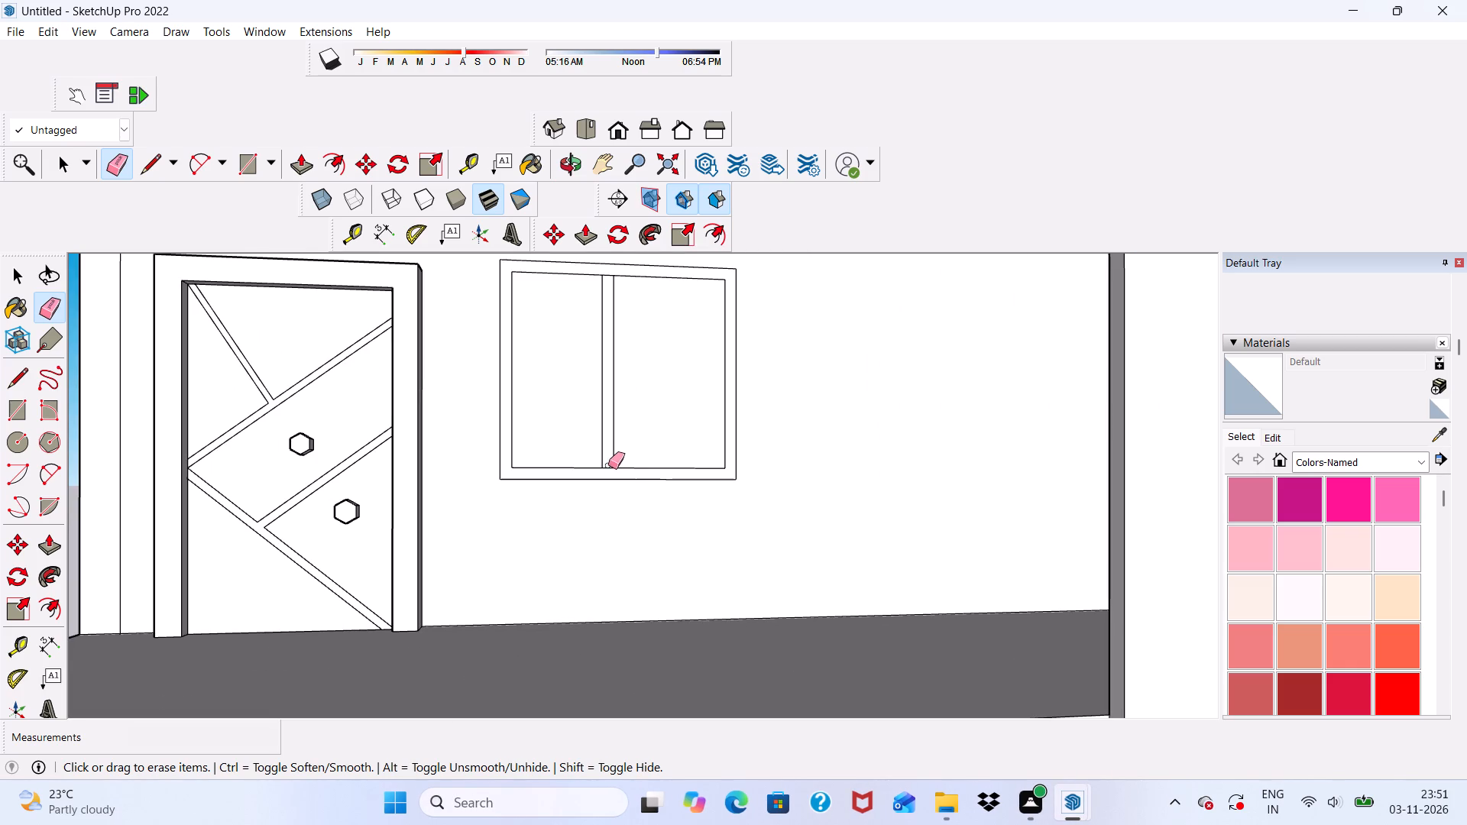
{"action": "left_click", "coordinate": [609, 467]}
{"action": "scroll", "coordinate": [614, 483], "scroll_direction": "down", "scroll_amount": 5}
{"action": "scroll", "coordinate": [598, 398], "scroll_direction": "up", "scroll_amount": 6}
{"action": "scroll", "coordinate": [619, 315], "scroll_direction": "up", "scroll_amount": 3}
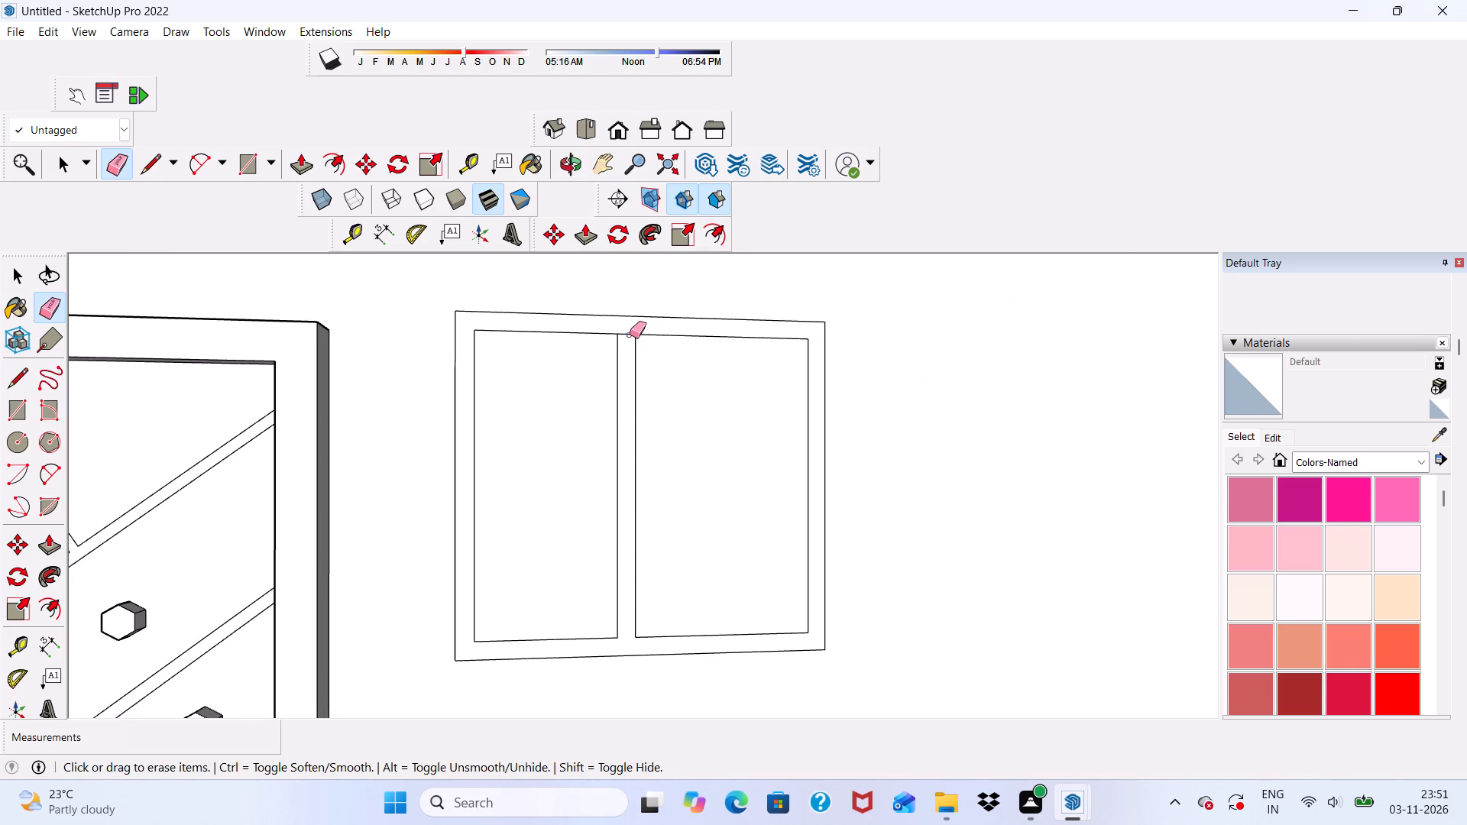
{"action": "left_click_drag", "start_coordinate": [630, 335], "coordinate": [628, 343]}
Erase the bottom and top inner frame segments between the division lines on the topmost window.
{"action": "scroll", "coordinate": [612, 408], "scroll_direction": "down", "scroll_amount": 18}
{"action": "scroll", "coordinate": [618, 484], "scroll_direction": "up", "scroll_amount": 10}
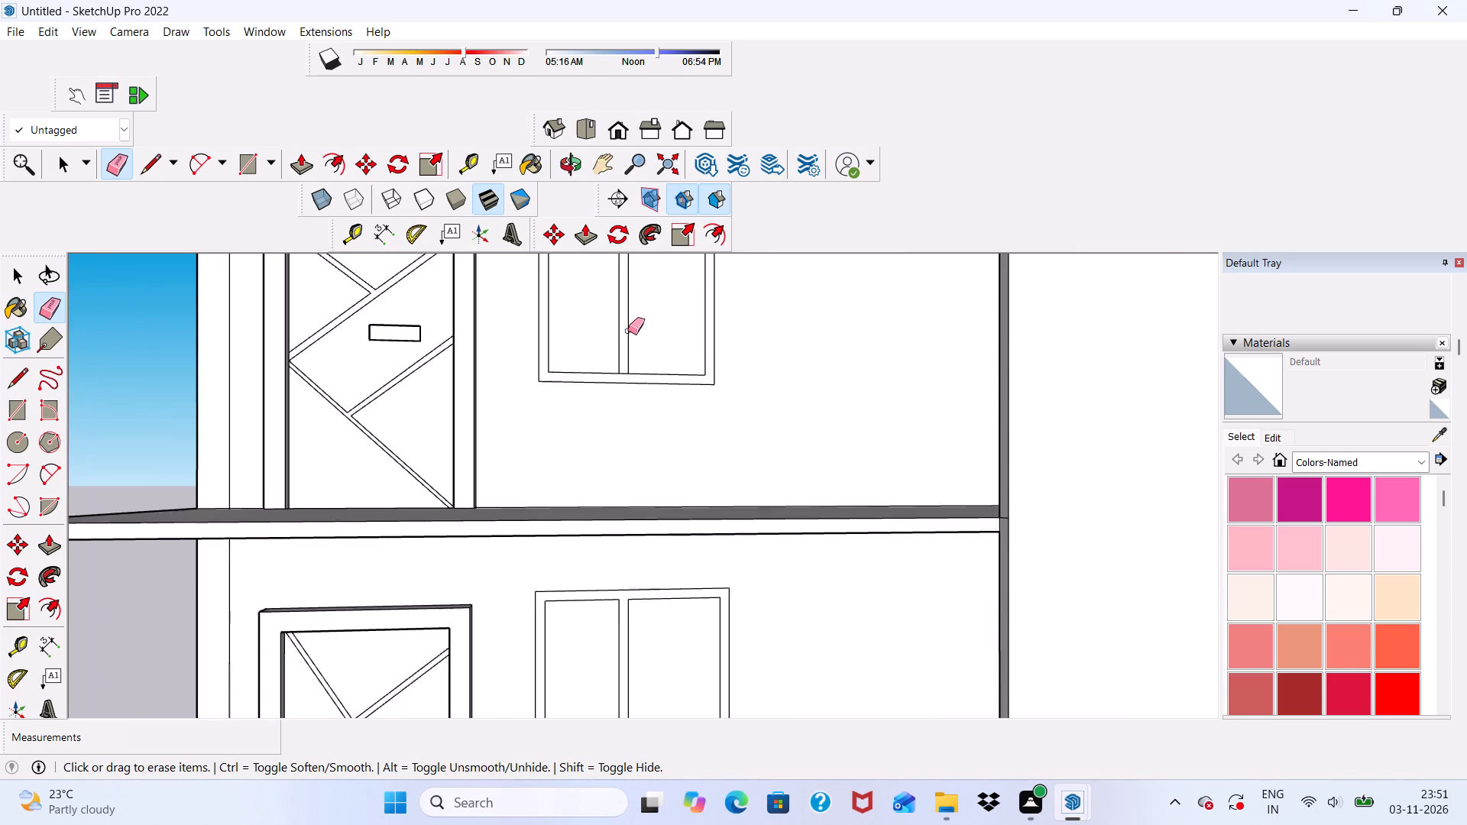
{"action": "scroll", "coordinate": [628, 331], "scroll_direction": "up", "scroll_amount": 4}
{"action": "left_click", "coordinate": [638, 376]}
{"action": "scroll", "coordinate": [632, 429], "scroll_direction": "down", "scroll_amount": 11}
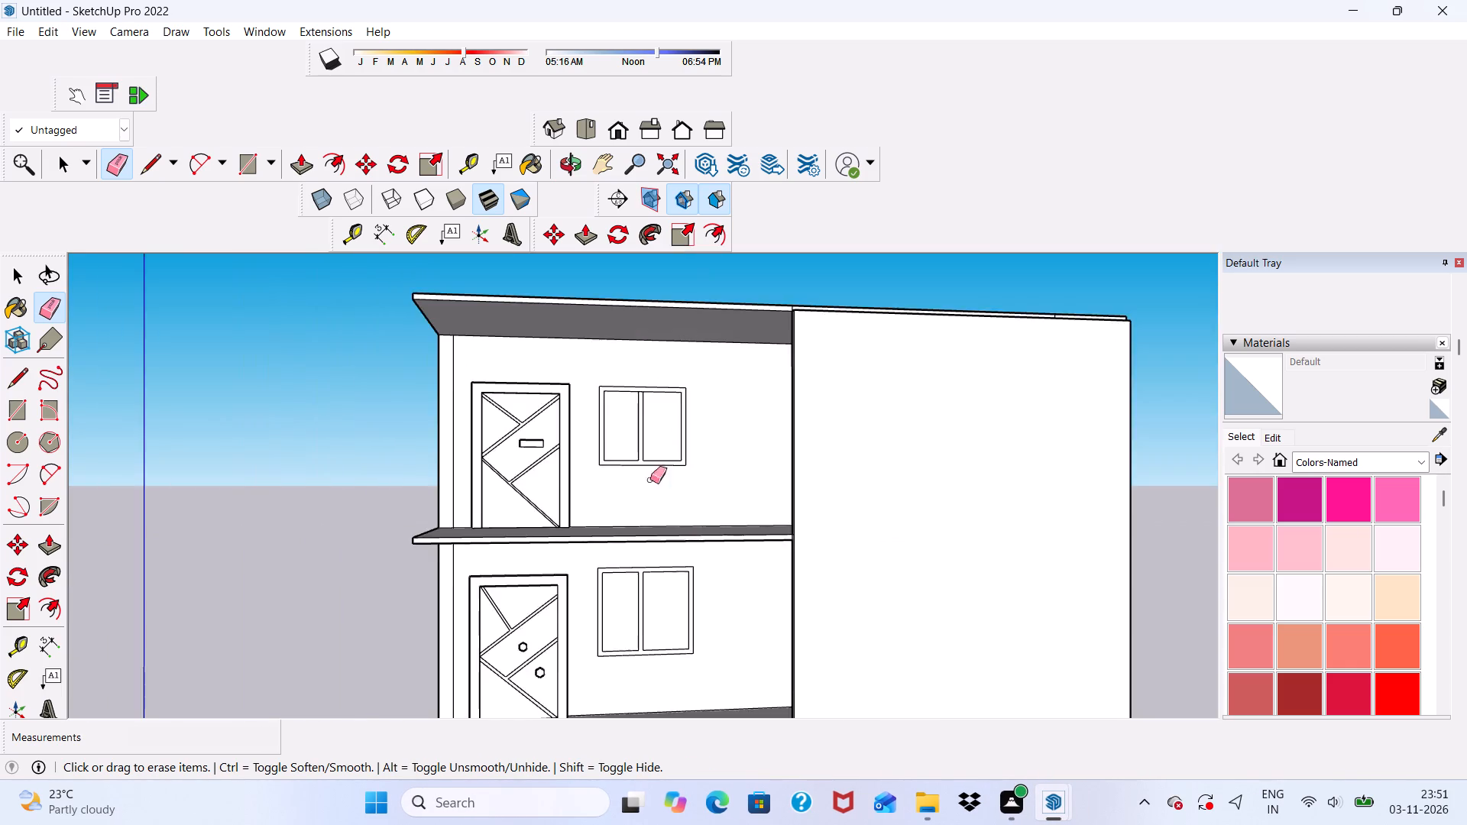
{"action": "scroll", "coordinate": [649, 364], "scroll_direction": "up", "scroll_amount": 10}
{"action": "left_click", "coordinate": [636, 423]}
Push/Pull the topmost window's joined frame and division face by 3".
{"action": "scroll", "coordinate": [634, 422], "scroll_direction": "down", "scroll_amount": 5}
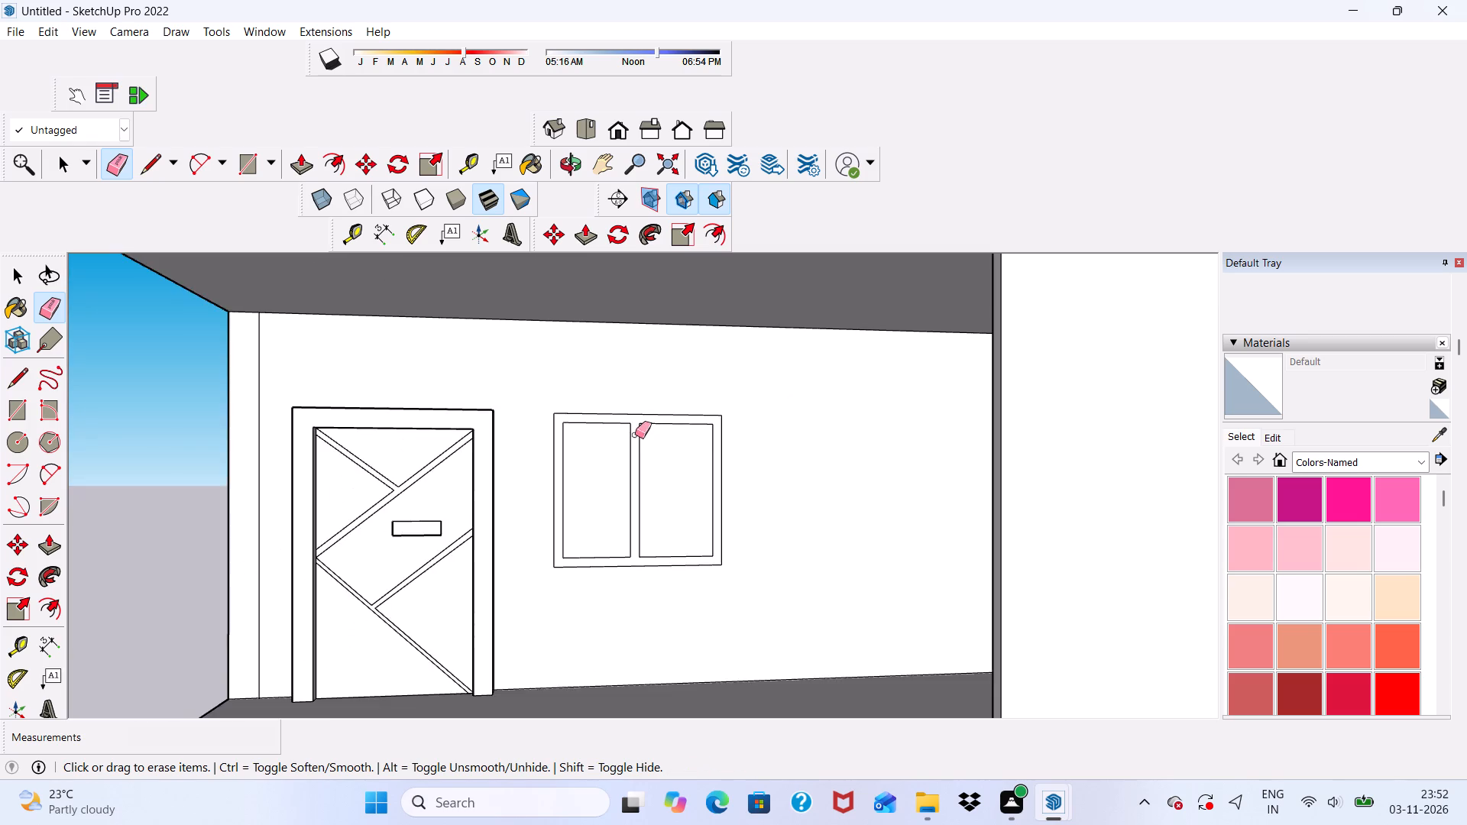
{"action": "scroll", "coordinate": [623, 420], "scroll_direction": "down", "scroll_amount": 11}
{"action": "left_click", "coordinate": [307, 160]}
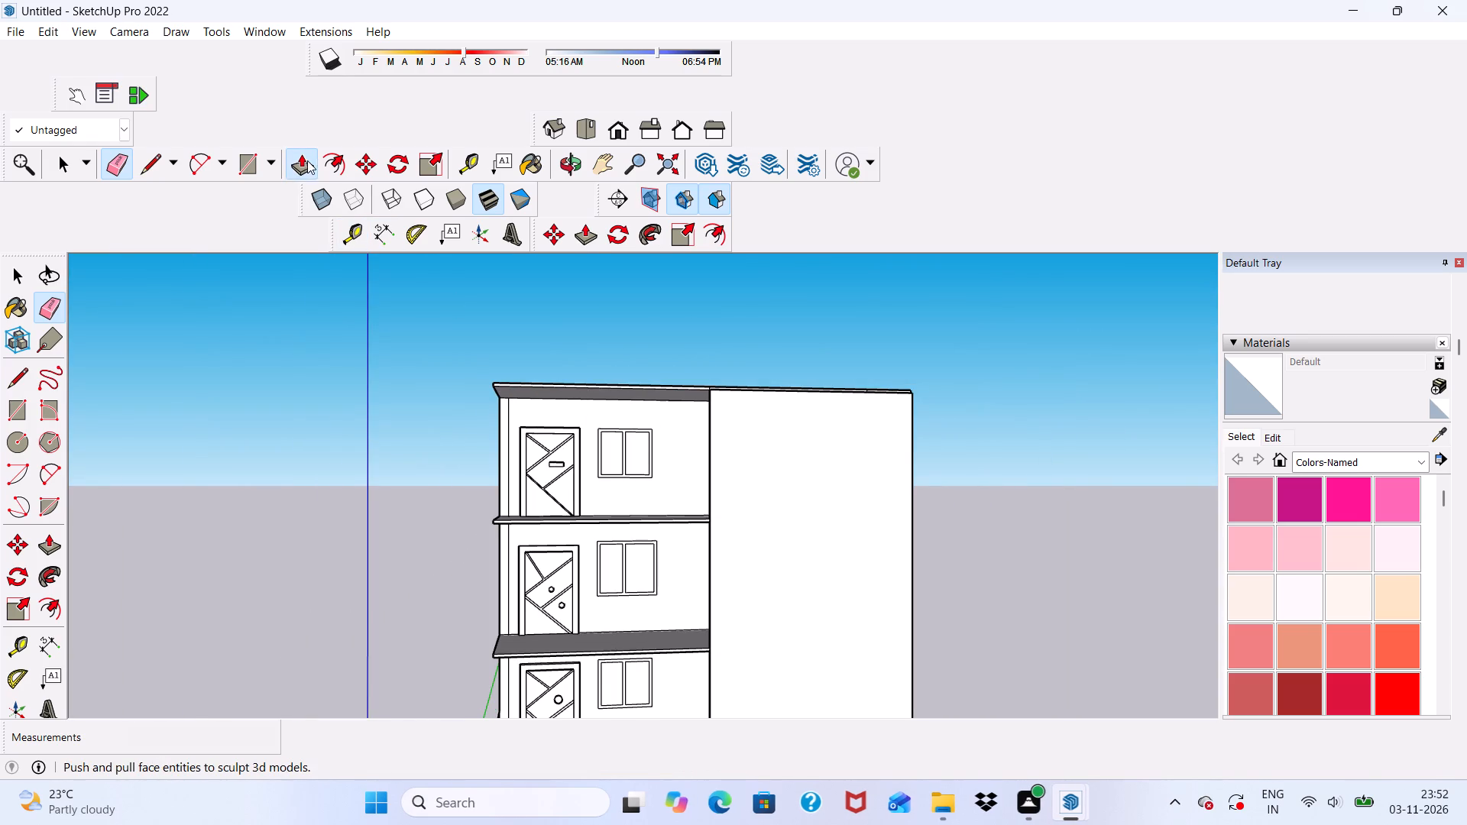
{"action": "scroll", "coordinate": [656, 488], "scroll_direction": "up", "scroll_amount": 6}
{"action": "scroll", "coordinate": [585, 461], "scroll_direction": "up", "scroll_amount": 5}
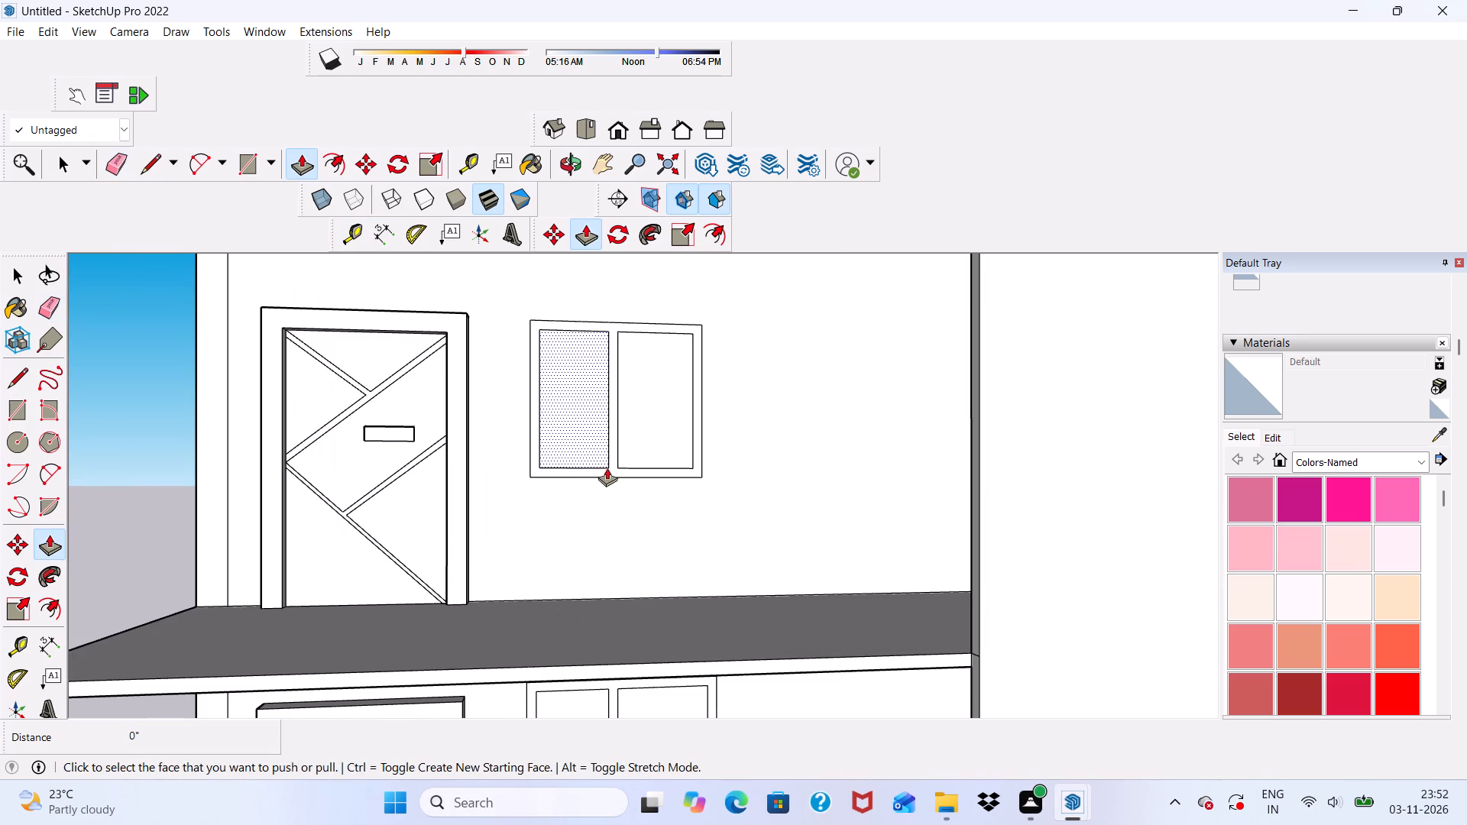
{"action": "scroll", "coordinate": [612, 465], "scroll_direction": "up", "scroll_amount": 1}
{"action": "left_click", "coordinate": [612, 465]}
{"action": "scroll", "coordinate": [597, 480], "scroll_direction": "down", "scroll_amount": 3}
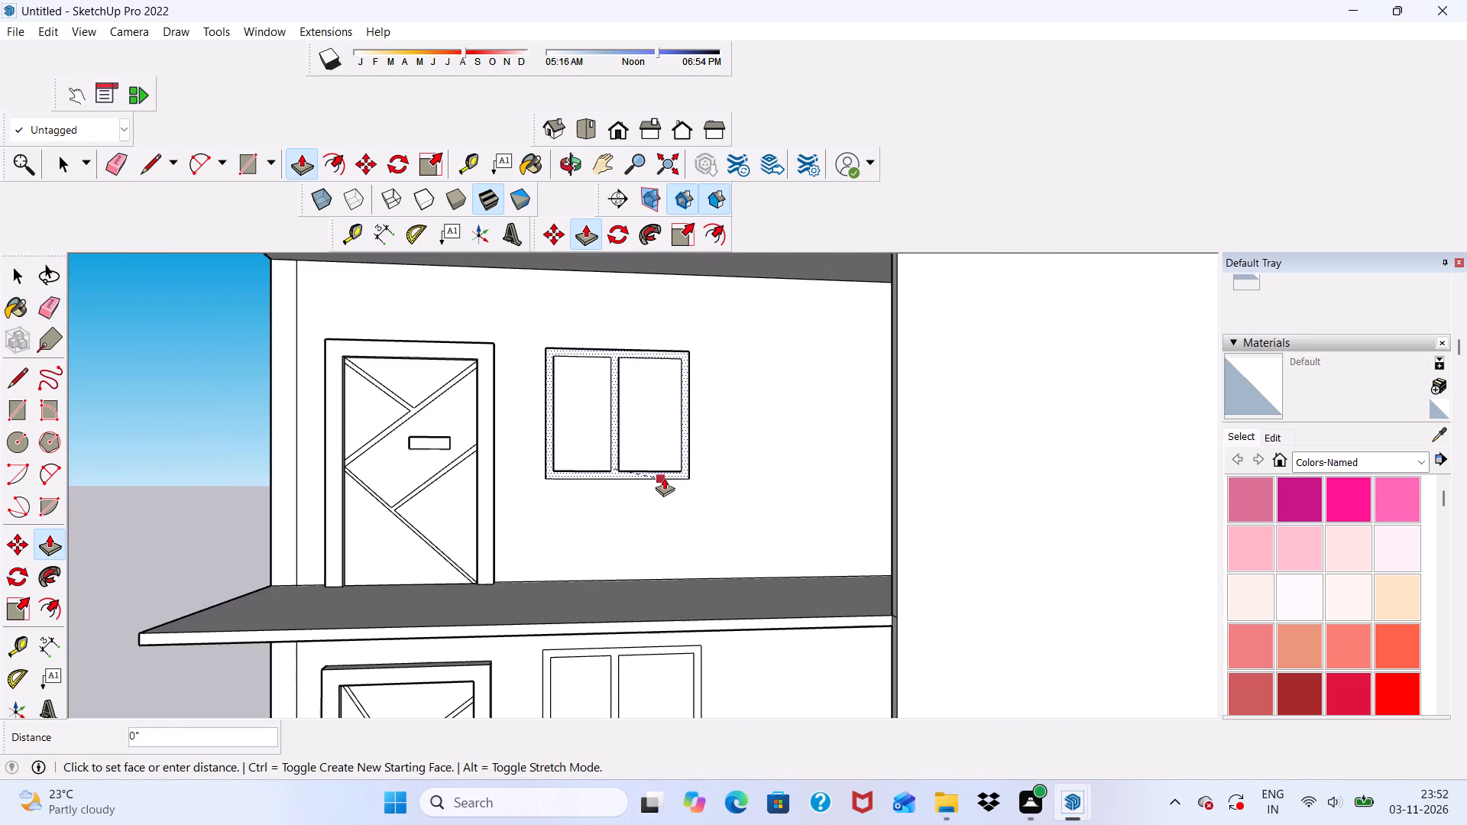
{"action": "scroll", "coordinate": [485, 452], "scroll_direction": "down", "scroll_amount": 3}
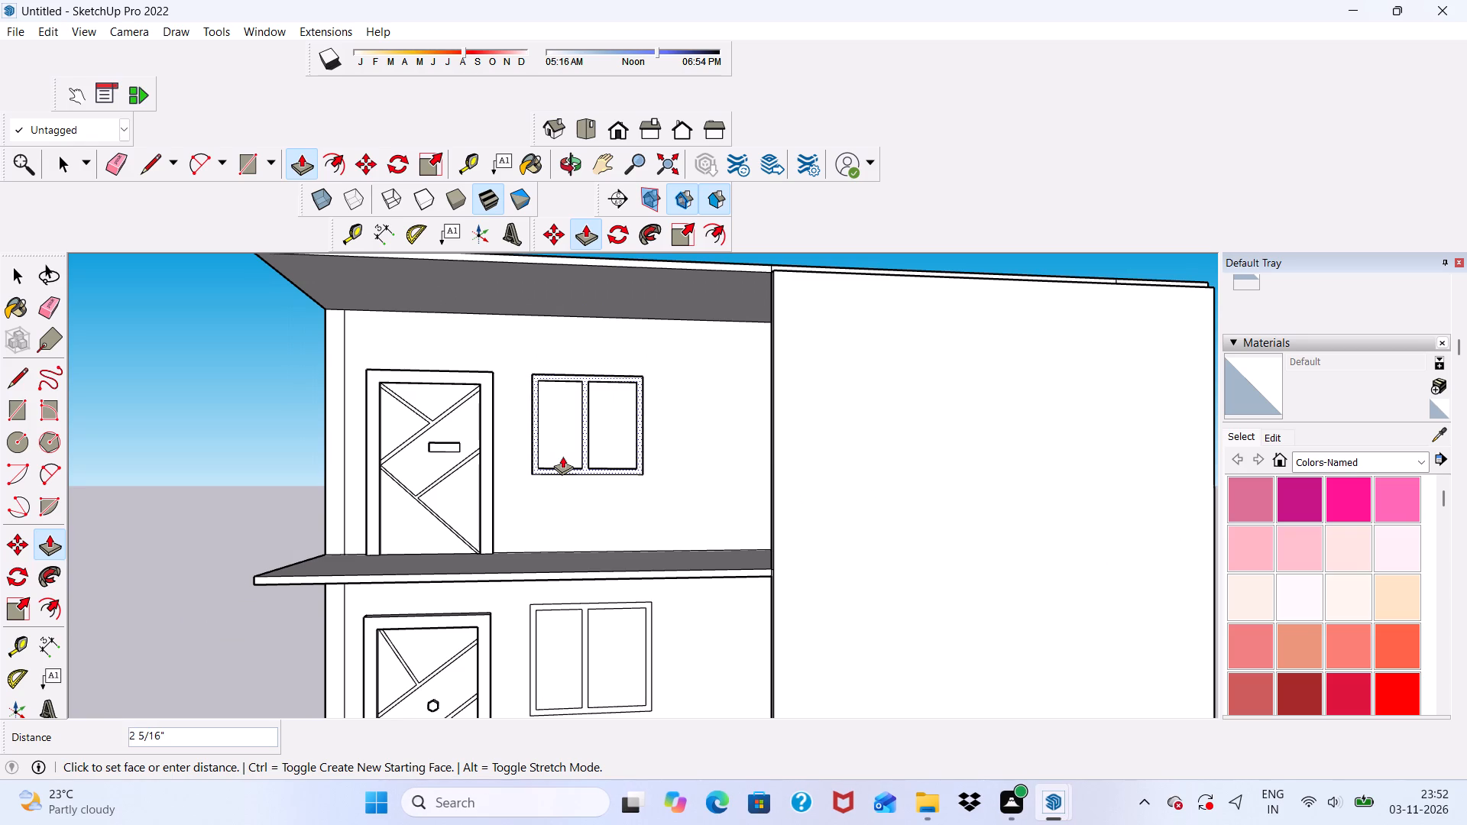
{"action": "type", "text": "3\""}
{"action": "key", "text": "Return"}
Push/Pull the joined frame and division face of the window beside the two-knob door by 3".
{"action": "scroll", "coordinate": [562, 456], "scroll_direction": "up", "scroll_amount": 1}
{"action": "scroll", "coordinate": [612, 416], "scroll_direction": "down", "scroll_amount": 1}
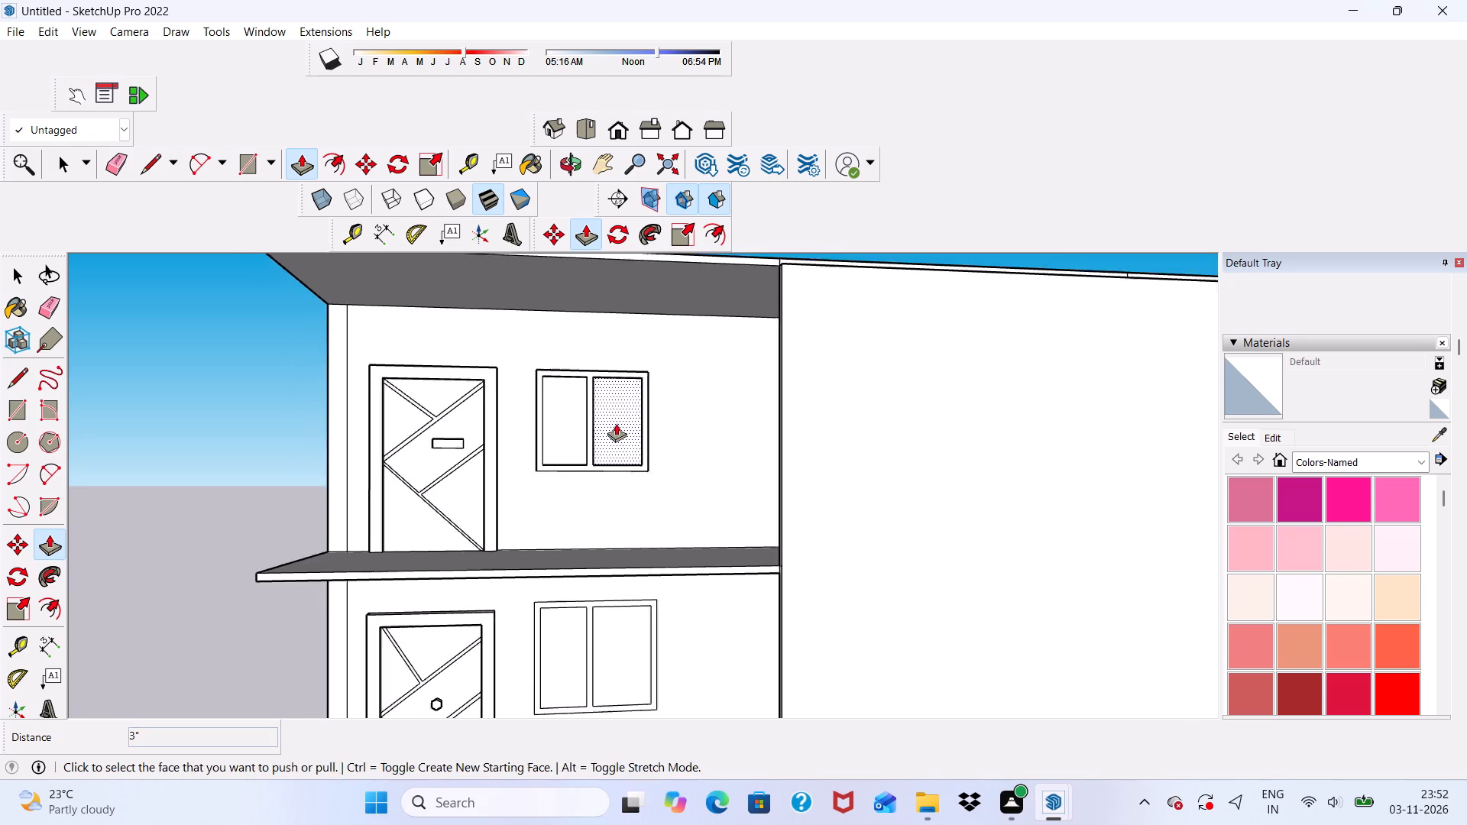
{"action": "scroll", "coordinate": [616, 423], "scroll_direction": "down", "scroll_amount": 1}
{"action": "middle_click_drag", "start_coordinate": [636, 447], "coordinate": [545, 572]}
{"action": "scroll", "coordinate": [520, 660], "scroll_direction": "up", "scroll_amount": 7}
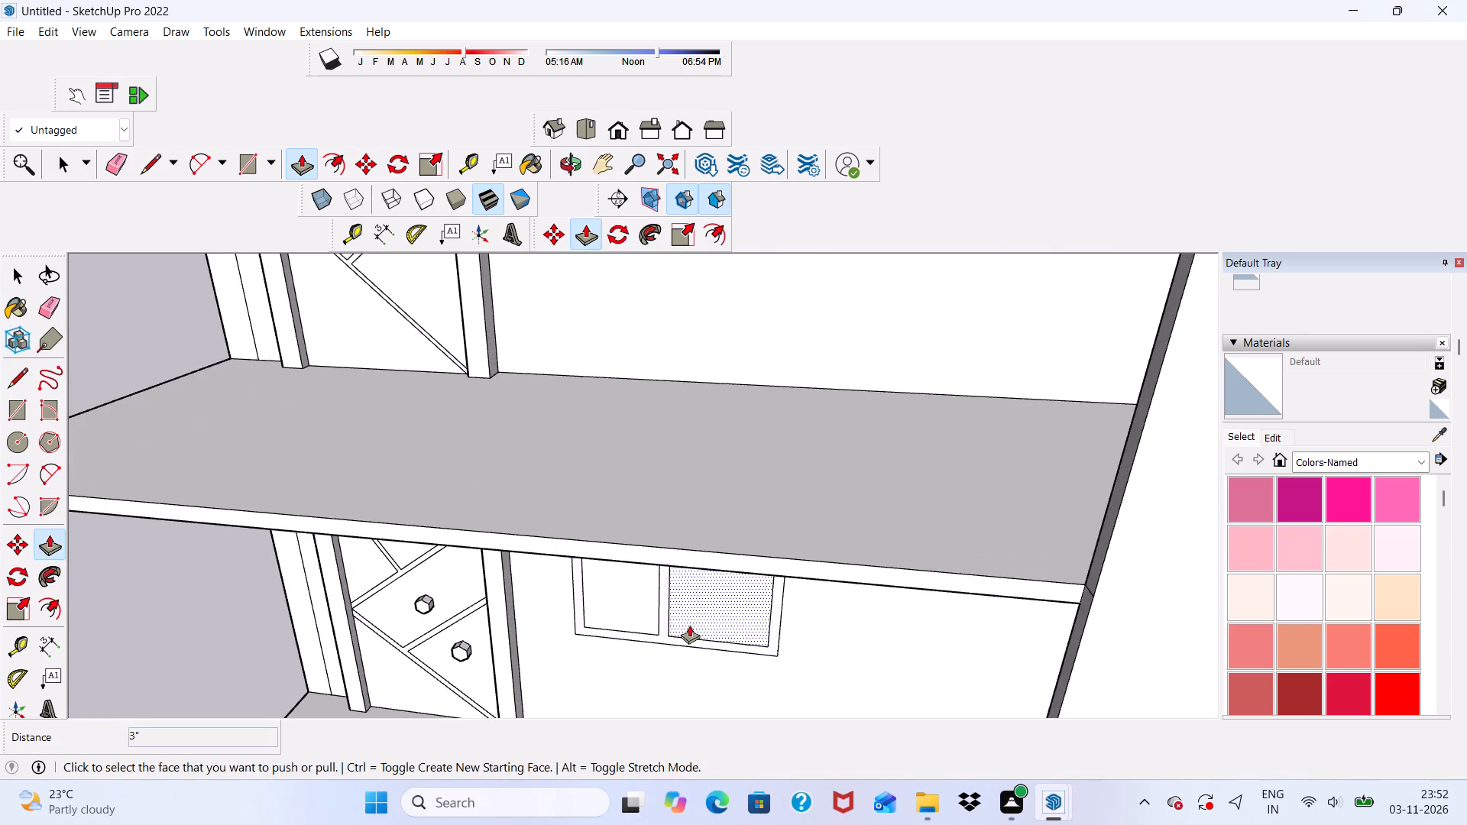
{"action": "scroll", "coordinate": [694, 623], "scroll_direction": "up", "scroll_amount": 6}
{"action": "left_click", "coordinate": [643, 650]}
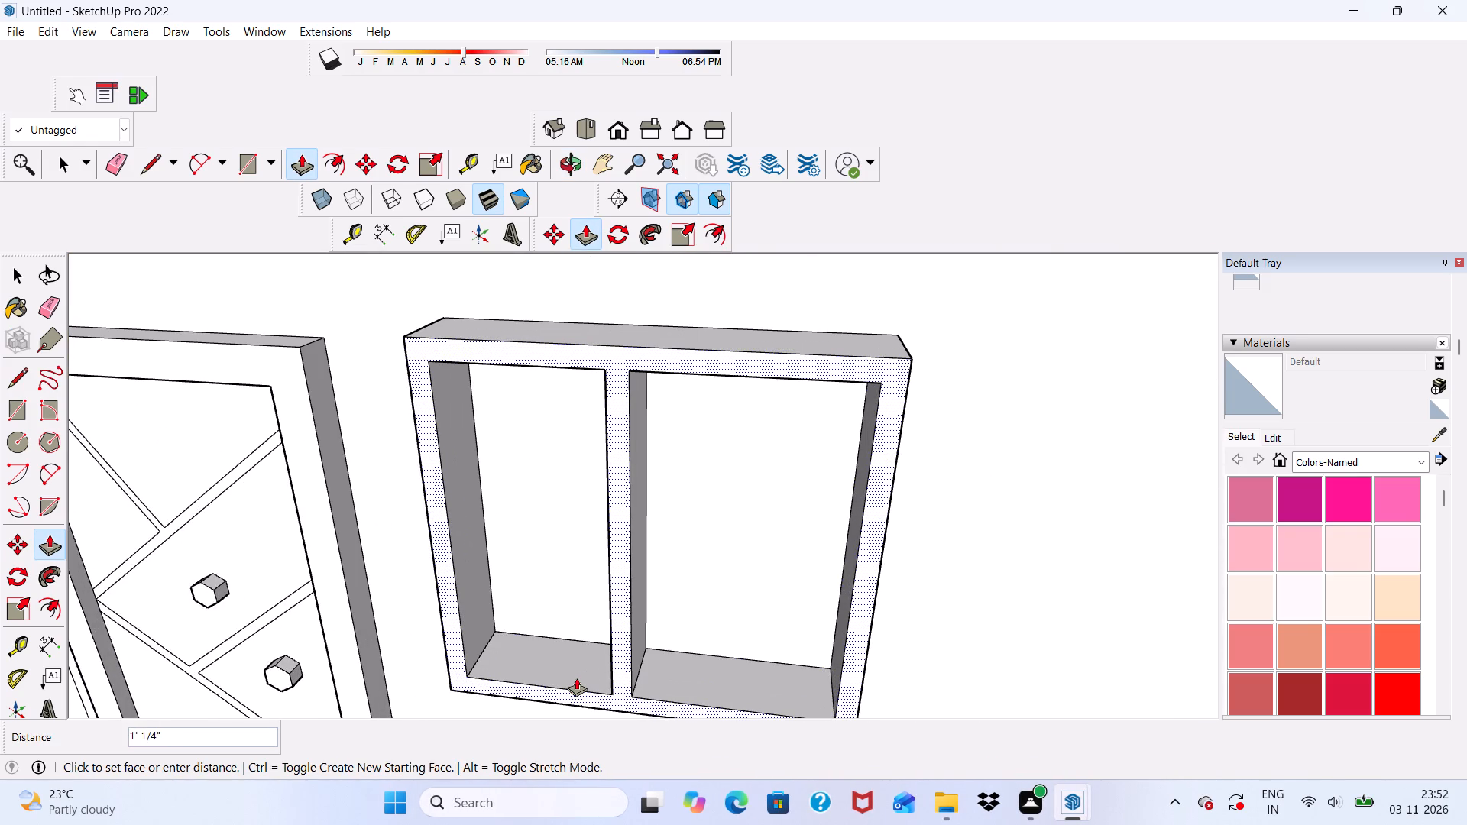
{"action": "type", "text": "3\""}
{"action": "key", "text": "Return"}
Push/Pull the joined frame and division face of the window beside the single-knob door by 3".
{"action": "scroll", "coordinate": [568, 538], "scroll_direction": "down", "scroll_amount": 3}
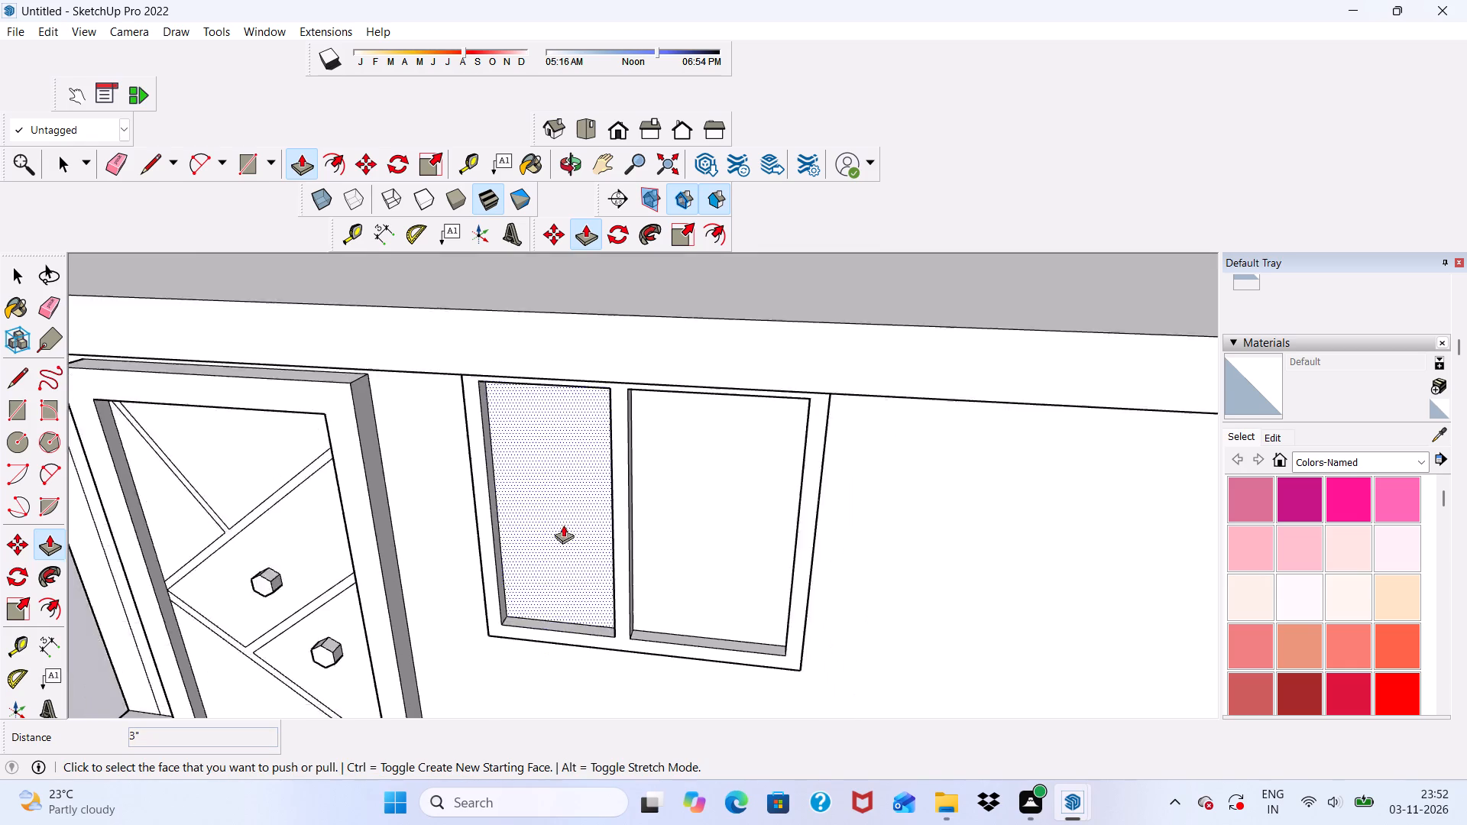
{"action": "scroll", "coordinate": [563, 525], "scroll_direction": "down", "scroll_amount": 18}
{"action": "middle_click_drag", "start_coordinate": [627, 613], "coordinate": [634, 508]}
{"action": "scroll", "coordinate": [601, 634], "scroll_direction": "up", "scroll_amount": 2}
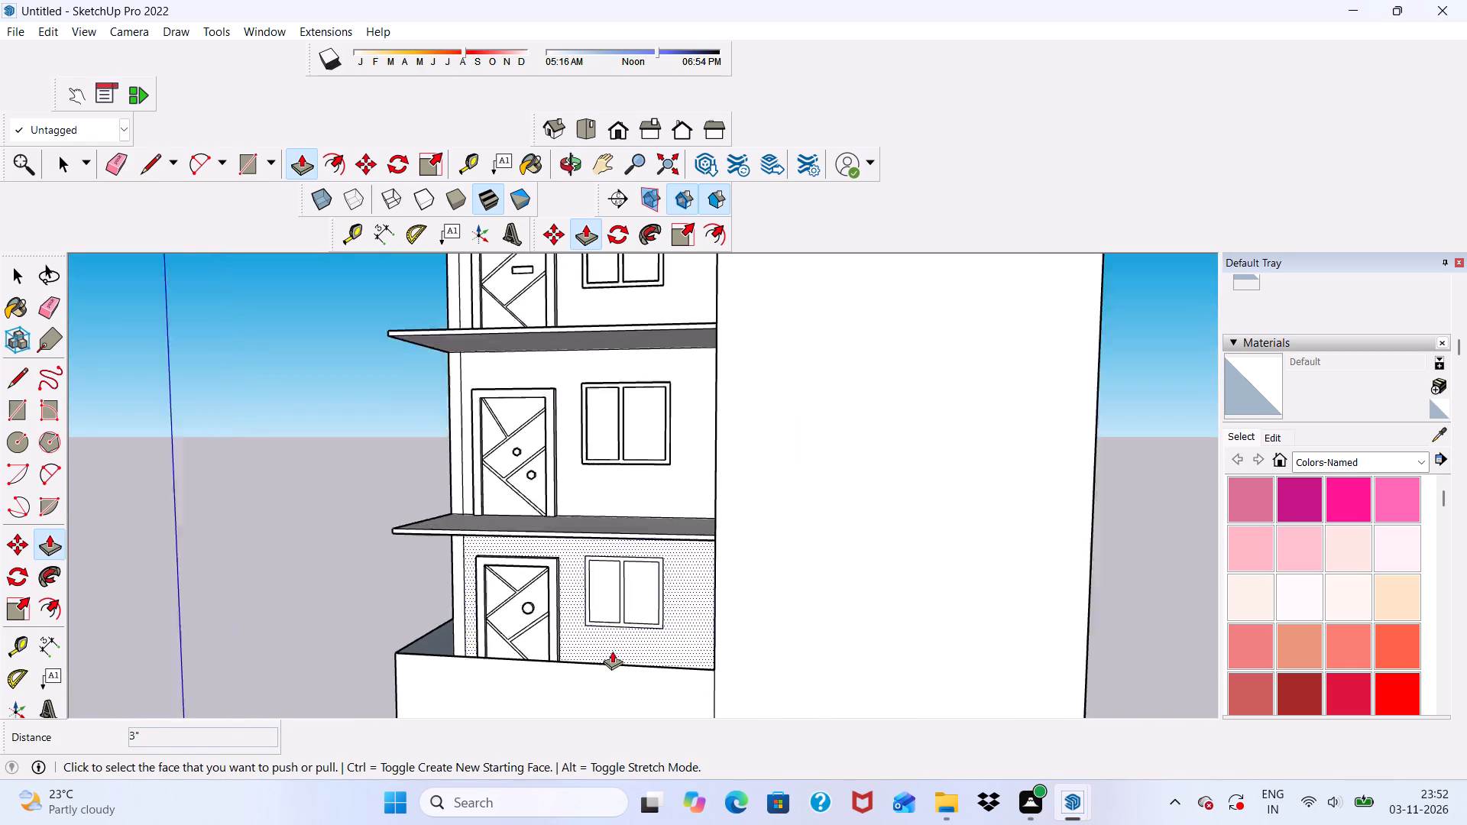
{"action": "scroll", "coordinate": [612, 651], "scroll_direction": "up", "scroll_amount": 6}
{"action": "scroll", "coordinate": [634, 591], "scroll_direction": "up", "scroll_amount": 5}
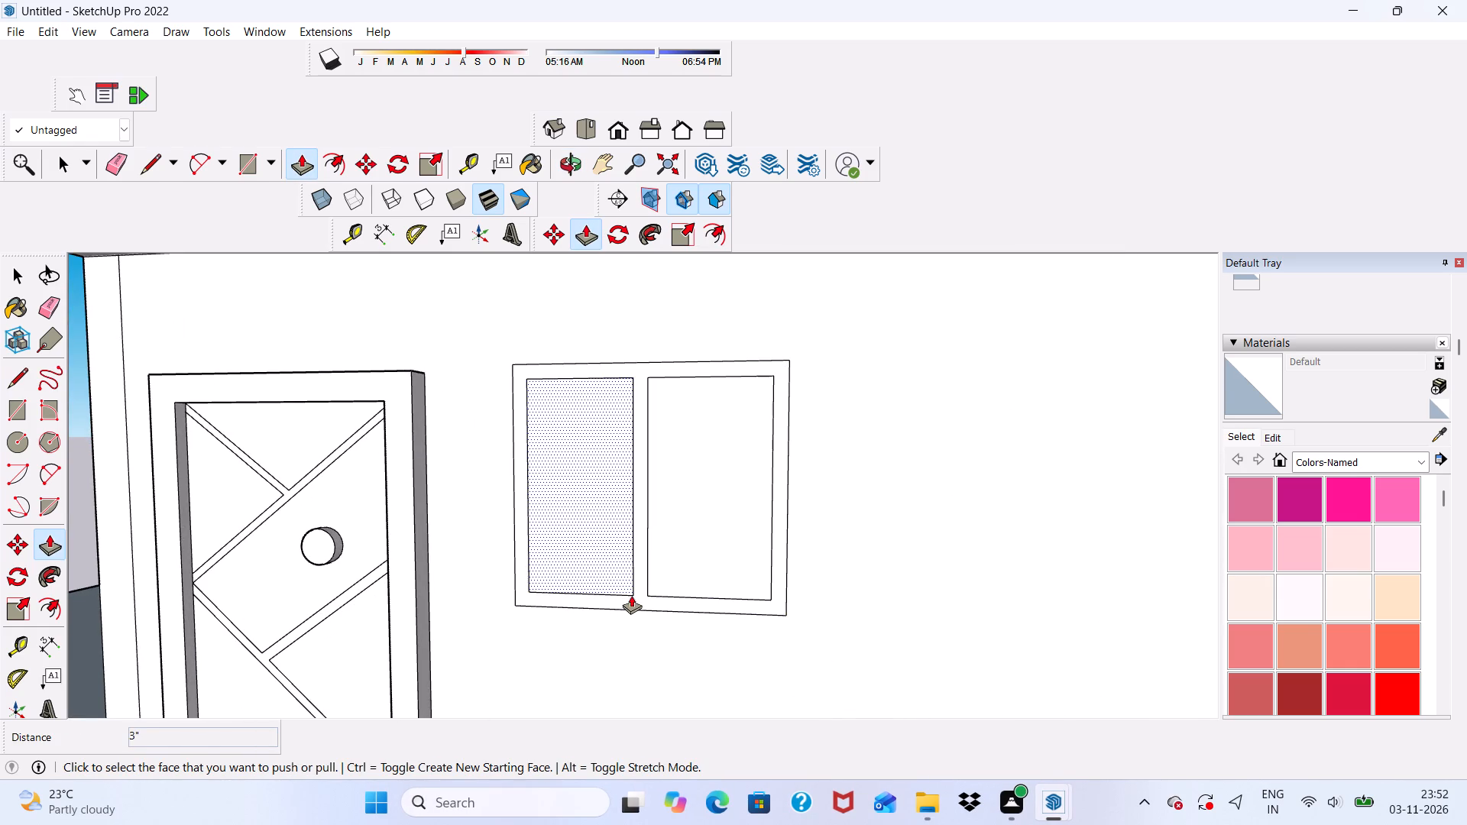
{"action": "left_click", "coordinate": [641, 599]}
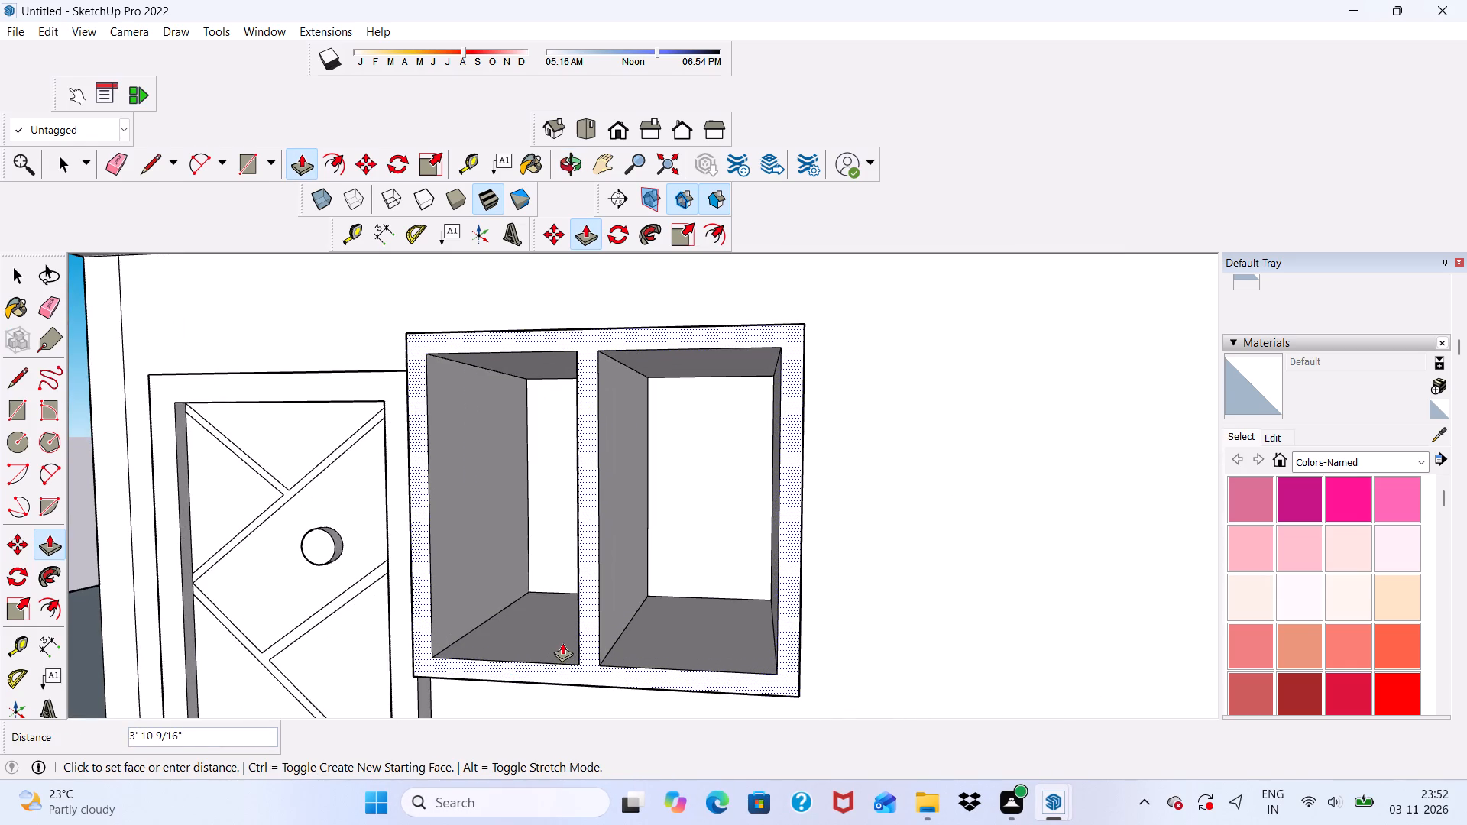
{"action": "key", "text": "3"}
{"action": "key", "text": "shift+quotedbl"}
{"action": "key", "text": "Return"}
Push/Pull the joined frame and division face of the window beside the lever-handle door by 3" and leave the command.
{"action": "scroll", "coordinate": [562, 642], "scroll_direction": "up", "scroll_amount": 1}
{"action": "scroll", "coordinate": [571, 596], "scroll_direction": "down", "scroll_amount": 2}
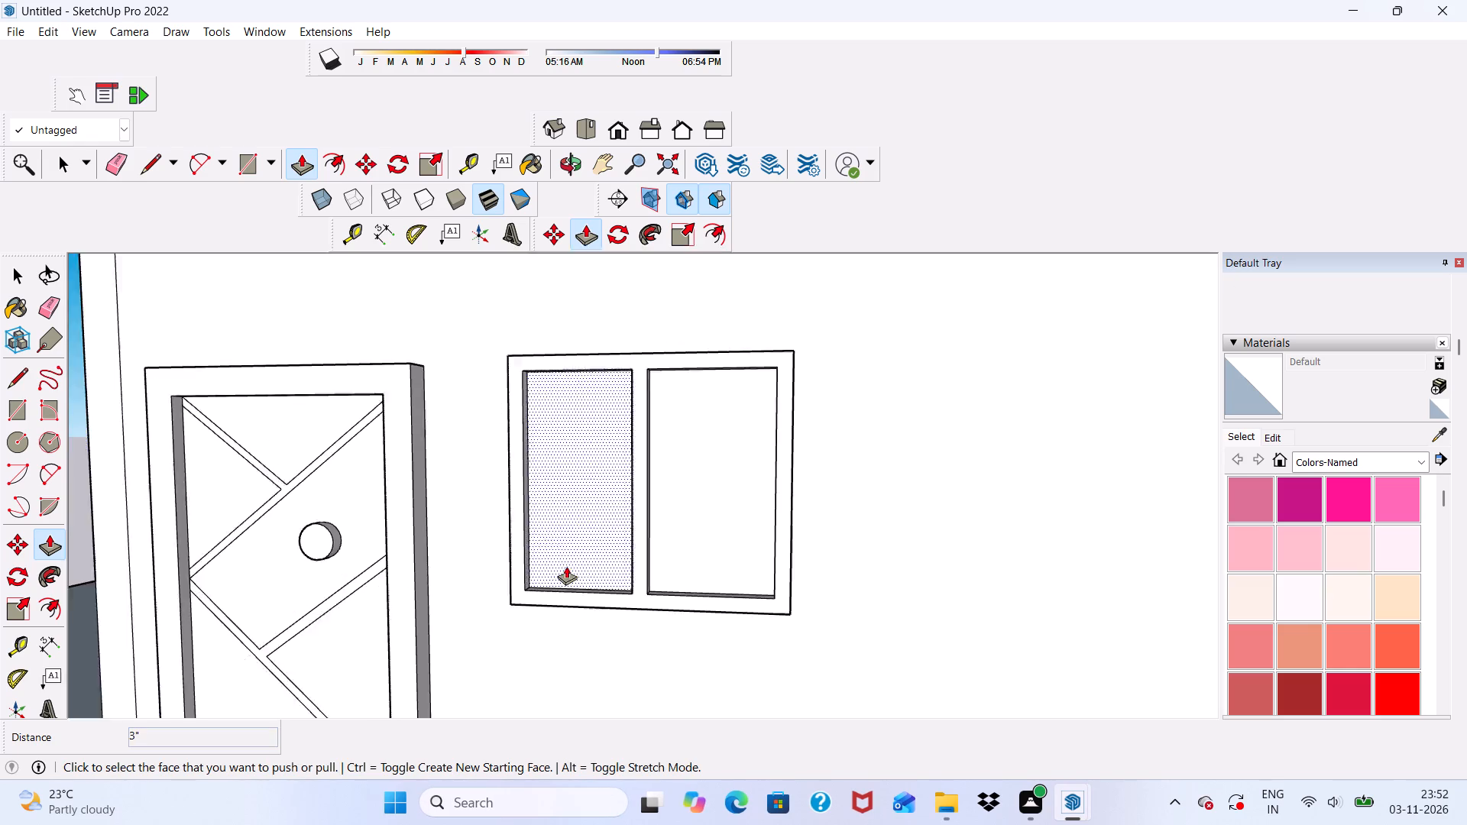
{"action": "scroll", "coordinate": [566, 566], "scroll_direction": "down", "scroll_amount": 5}
{"action": "scroll", "coordinate": [683, 311], "scroll_direction": "down", "scroll_amount": 11}
{"action": "scroll", "coordinate": [678, 709], "scroll_direction": "up", "scroll_amount": 8}
{"action": "scroll", "coordinate": [643, 642], "scroll_direction": "up", "scroll_amount": 3}
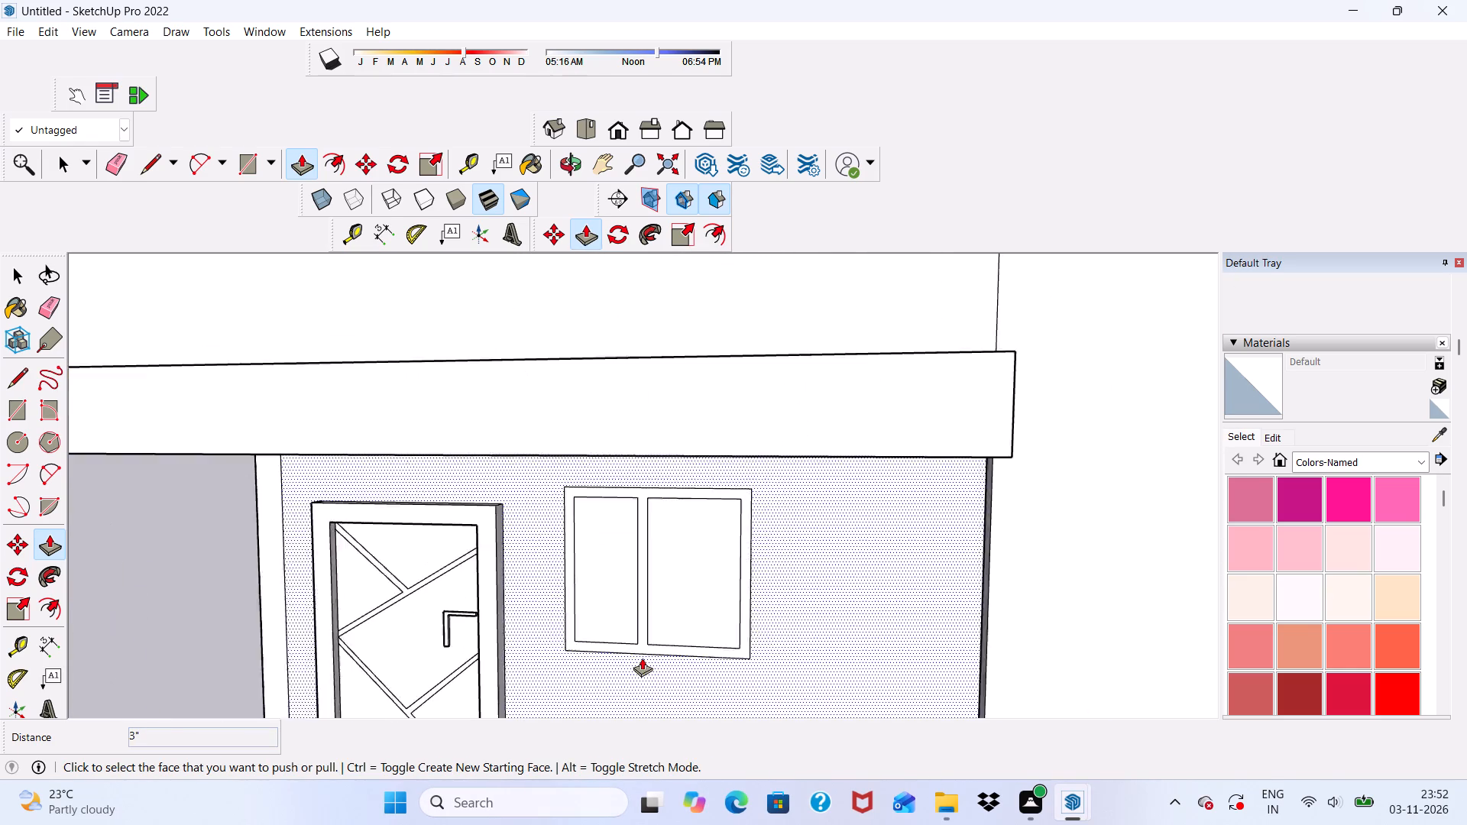
{"action": "scroll", "coordinate": [642, 658], "scroll_direction": "up", "scroll_amount": 3}
{"action": "left_click", "coordinate": [643, 640]}
{"action": "key", "text": "3"}
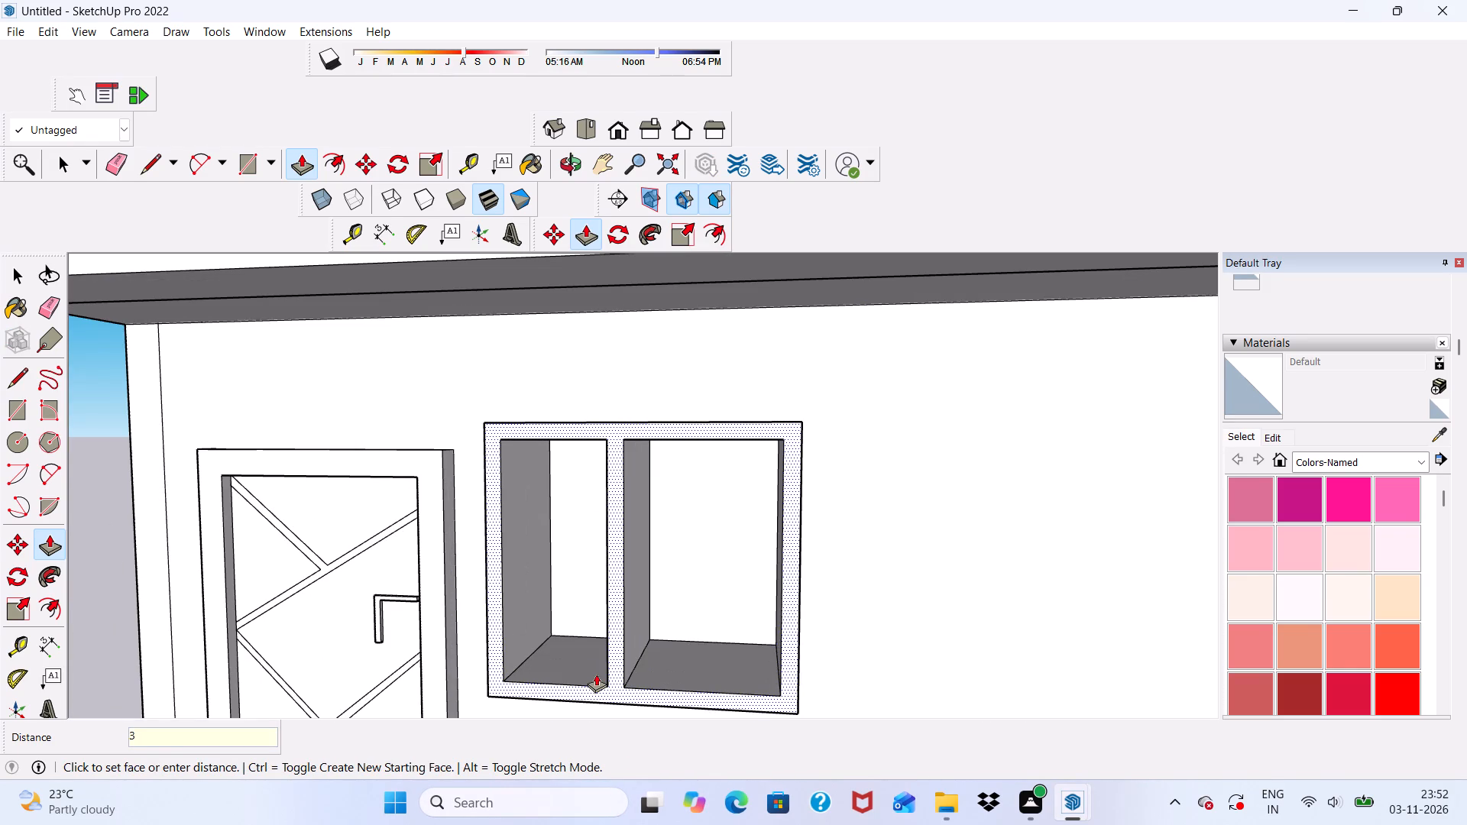
{"action": "key", "text": "shift+quotedbl"}
{"action": "key", "text": "Return"}
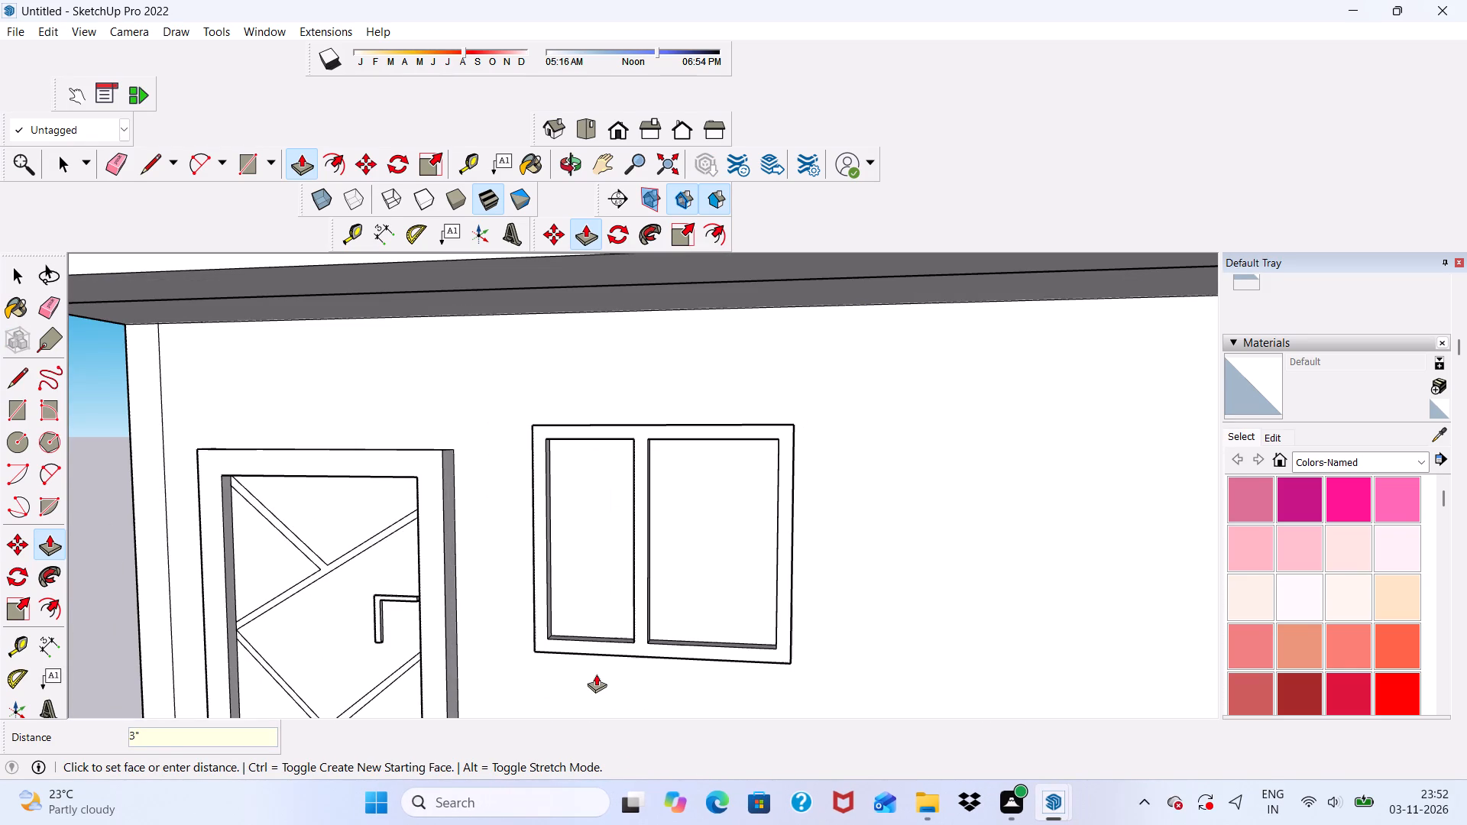
{"action": "scroll", "coordinate": [596, 674], "scroll_direction": "up", "scroll_amount": 1}
{"action": "scroll", "coordinate": [607, 674], "scroll_direction": "down", "scroll_amount": 20}
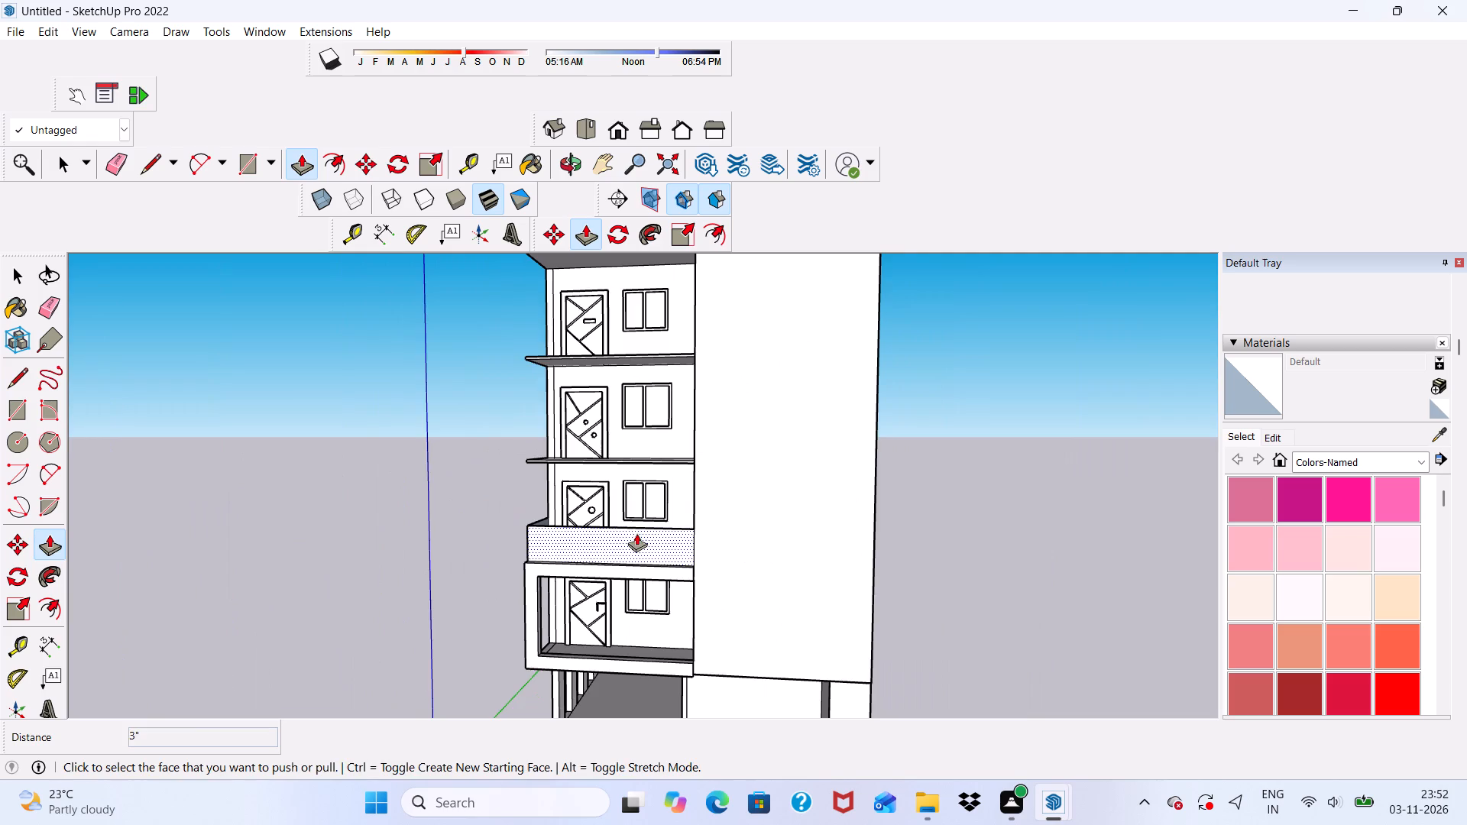
{"action": "middle_click_drag", "start_coordinate": [636, 533], "coordinate": [631, 609]}
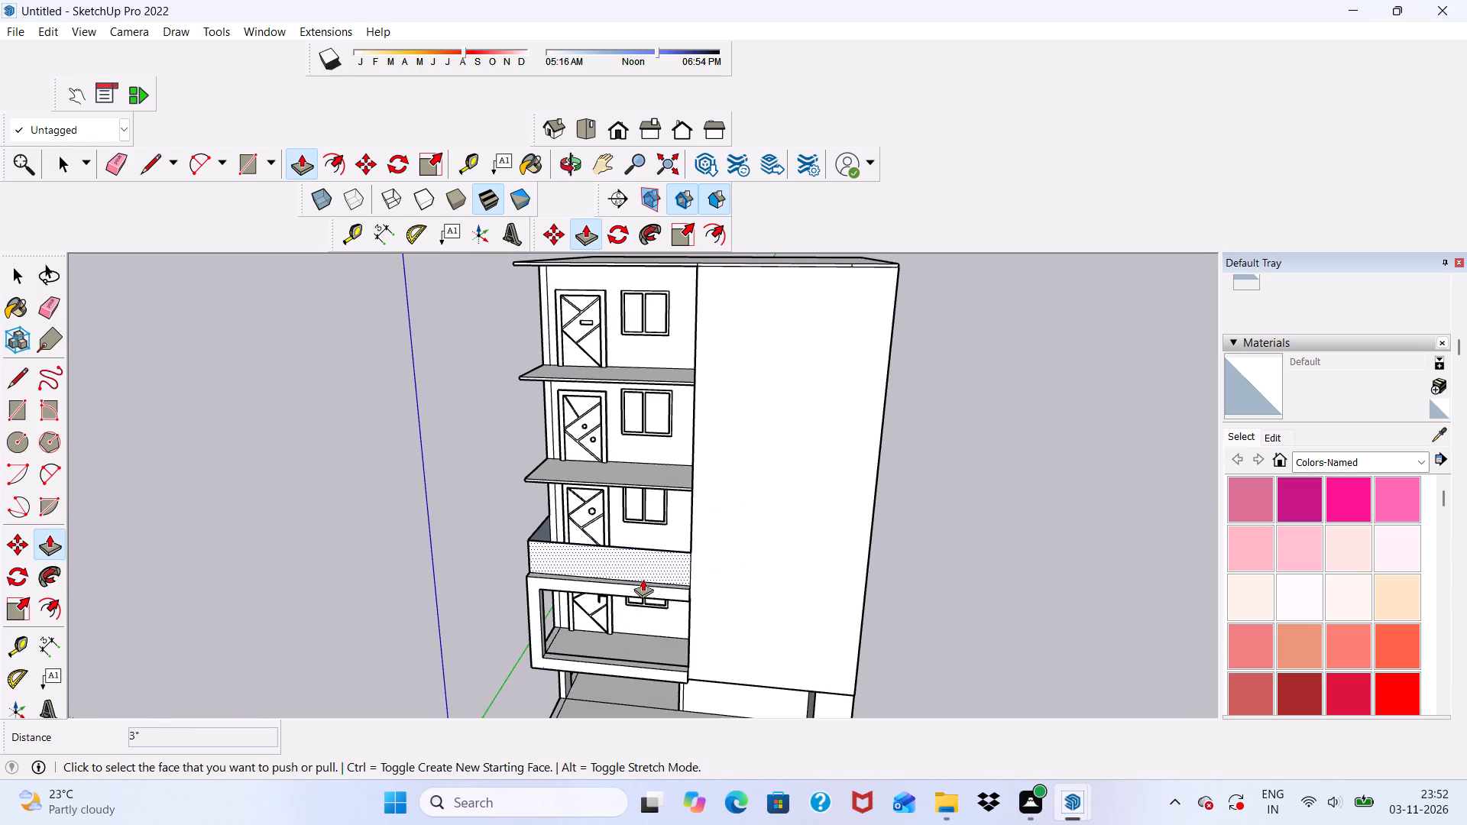
{"action": "key", "text": "space"}
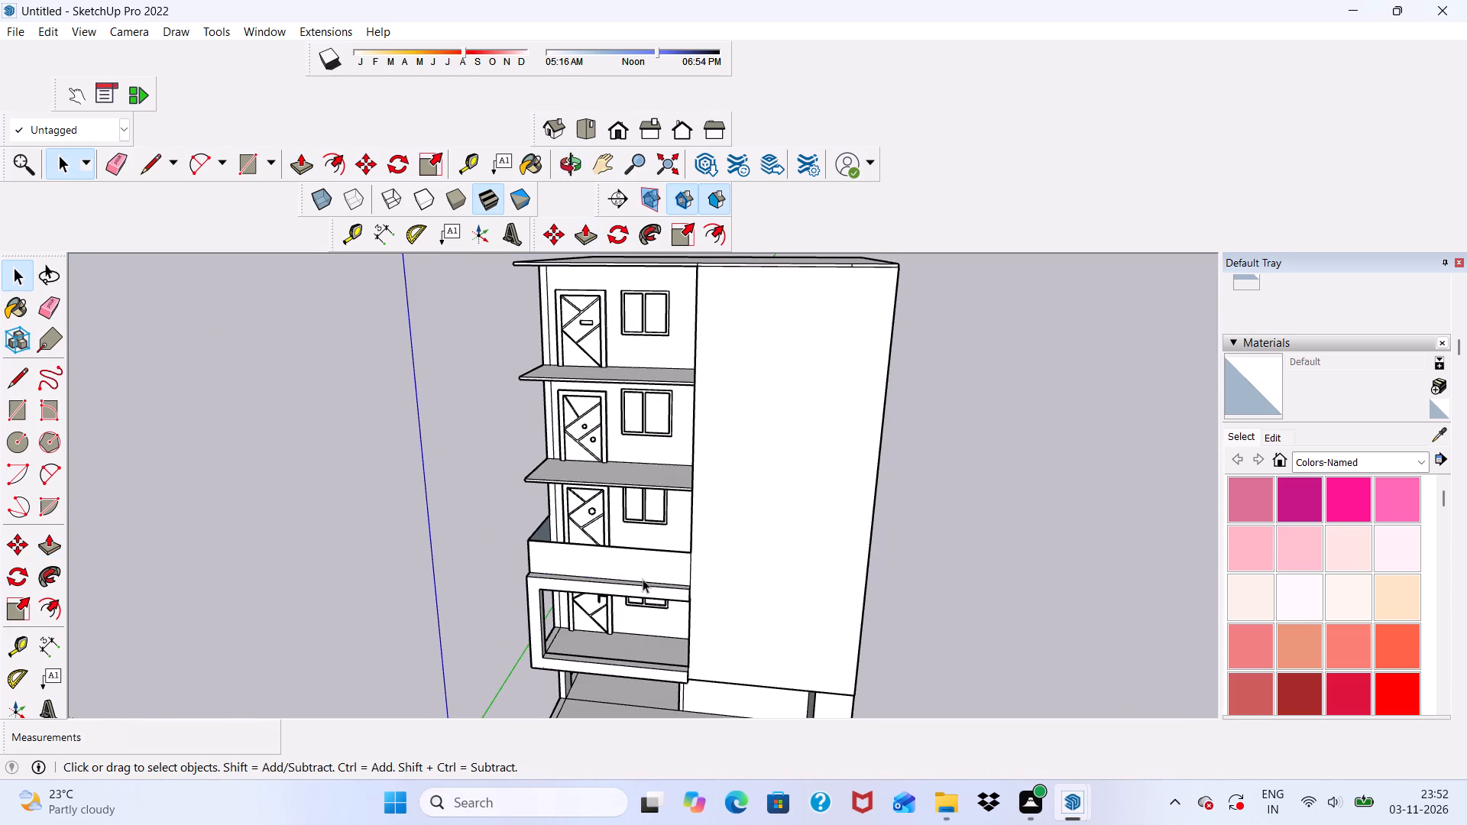
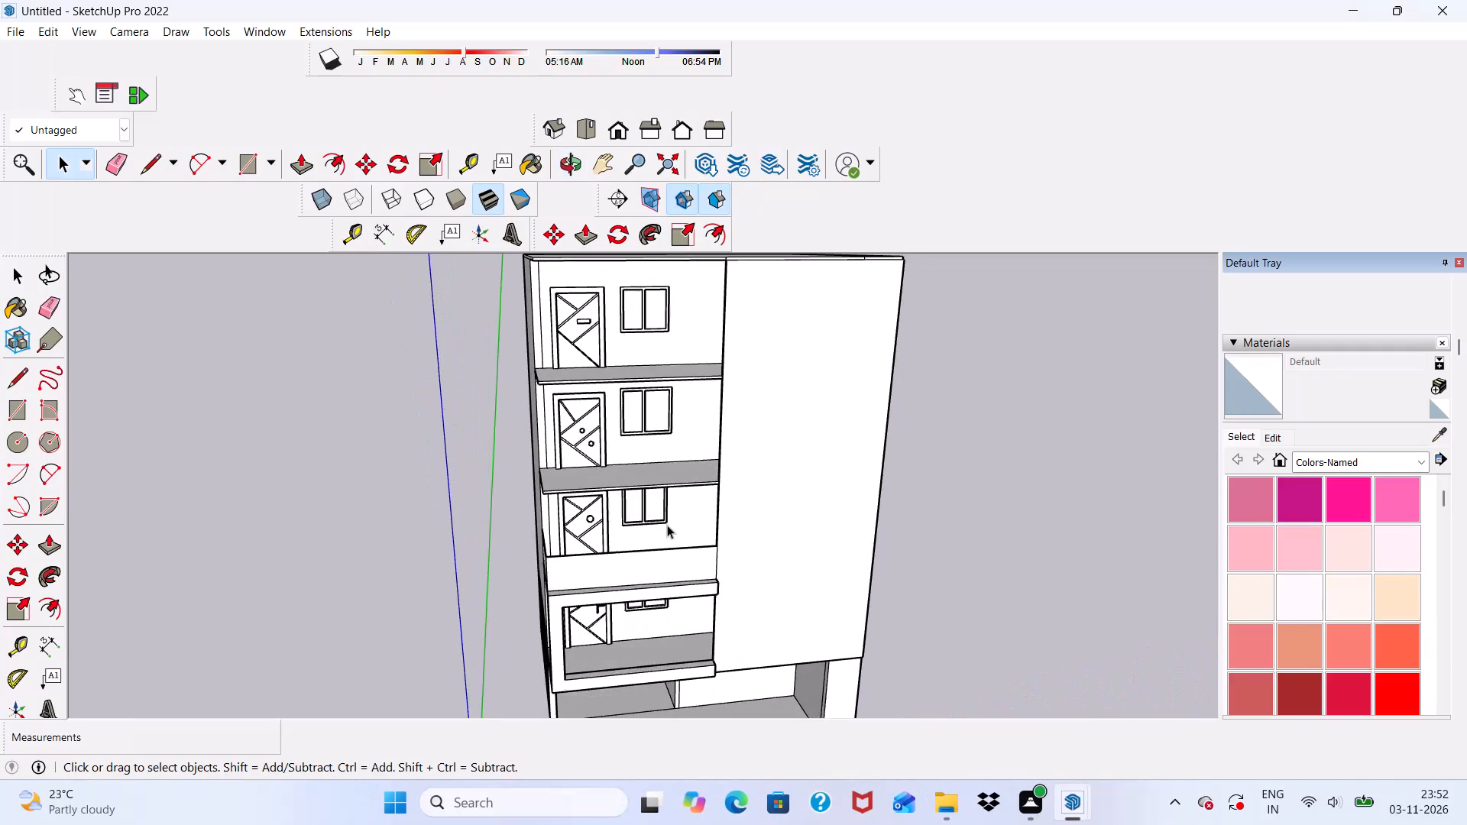
Offset the outline of the building's roof face inward by 9".
{"action": "scroll", "coordinate": [685, 537], "scroll_direction": "down", "scroll_amount": 4}
{"action": "middle_click_drag", "start_coordinate": [692, 508], "coordinate": [666, 459]}
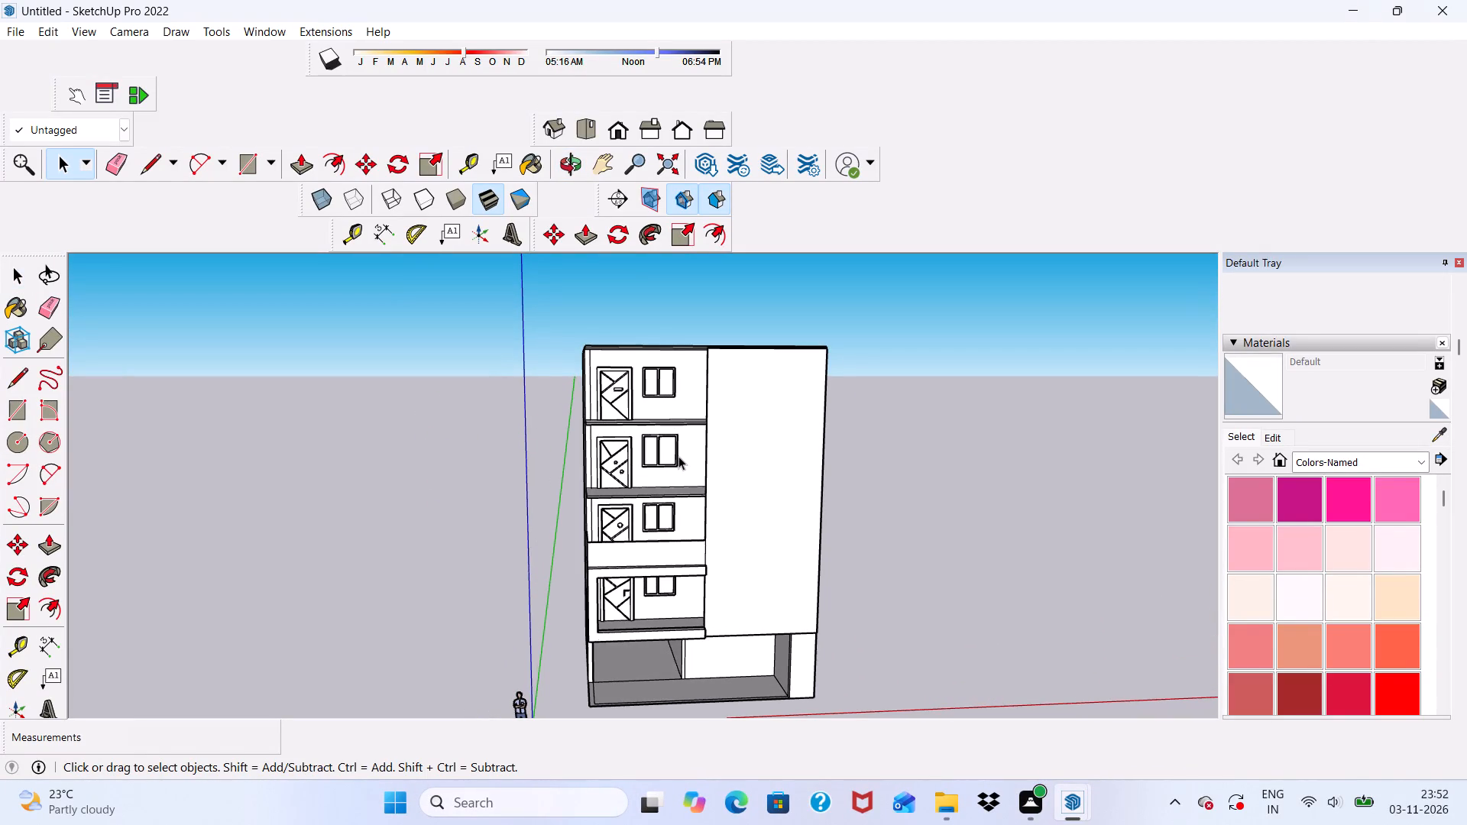
{"action": "scroll", "coordinate": [638, 474], "scroll_direction": "up", "scroll_amount": 3}
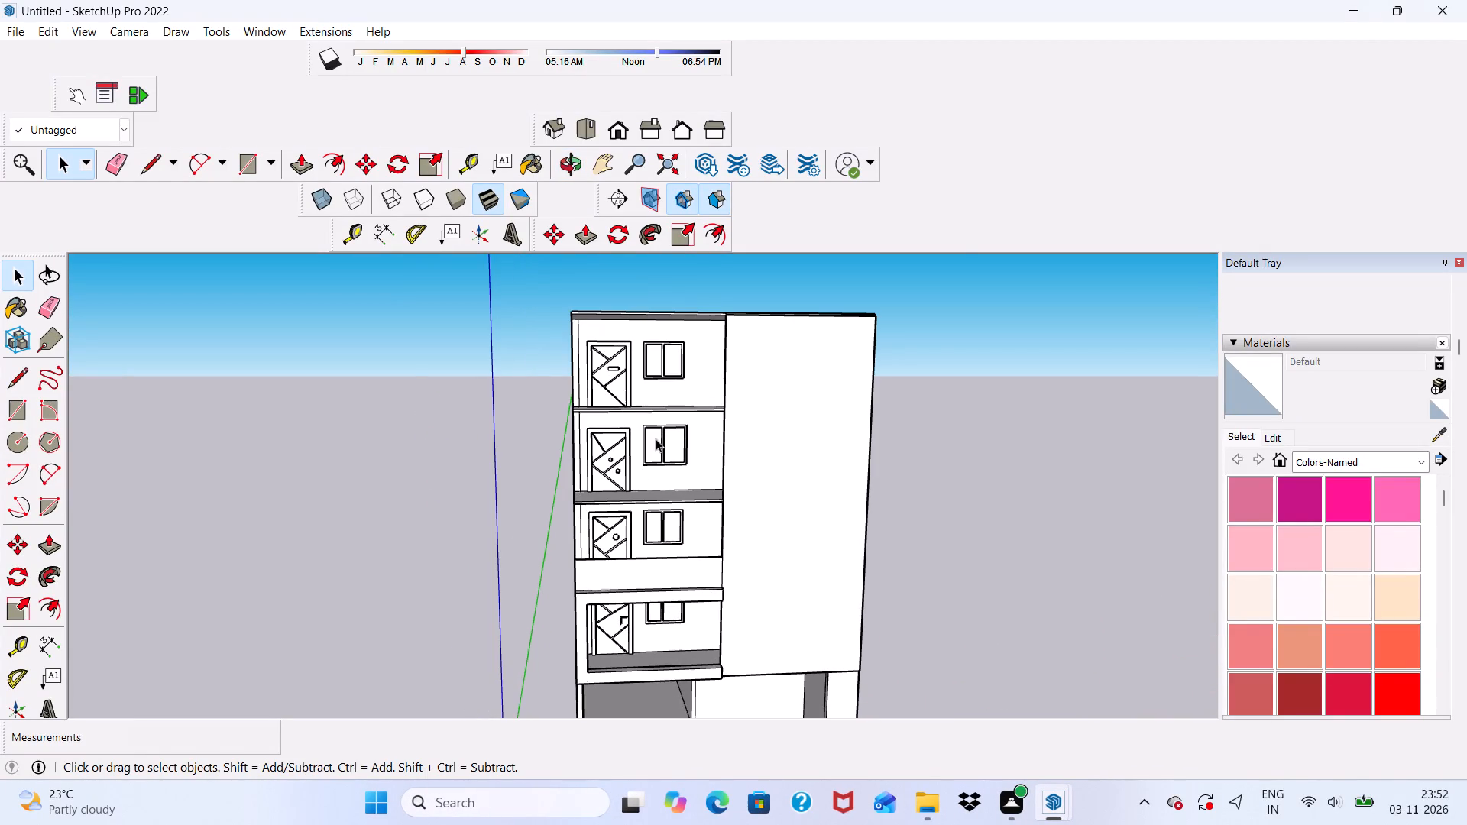
{"action": "scroll", "coordinate": [670, 463], "scroll_direction": "up", "scroll_amount": 3}
{"action": "scroll", "coordinate": [695, 430], "scroll_direction": "down", "scroll_amount": 1}
{"action": "middle_click_drag", "start_coordinate": [695, 430], "coordinate": [727, 461]}
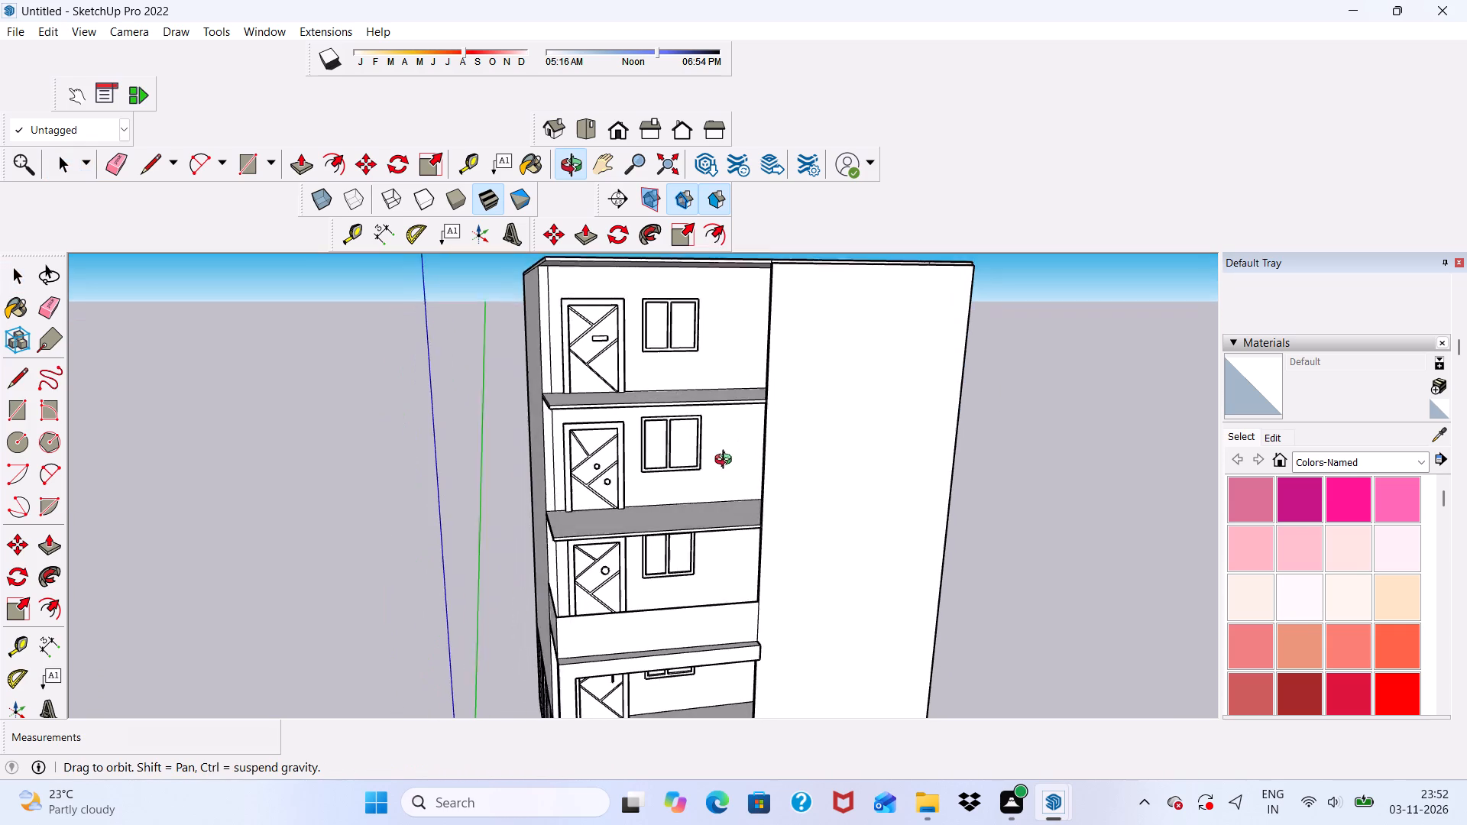
{"action": "middle_click_drag", "start_coordinate": [727, 461], "coordinate": [710, 477]}
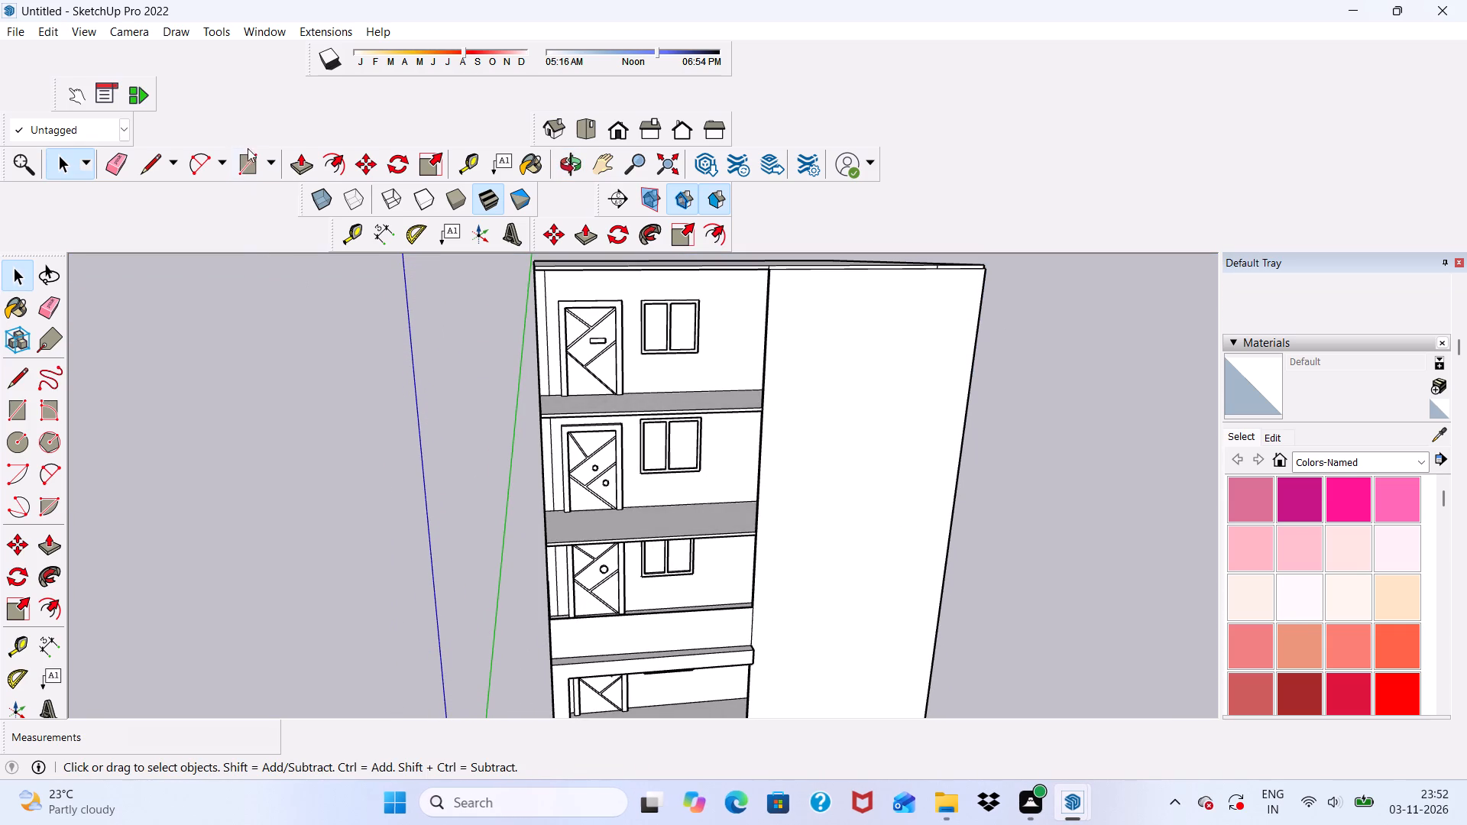
{"action": "left_click", "coordinate": [254, 157]}
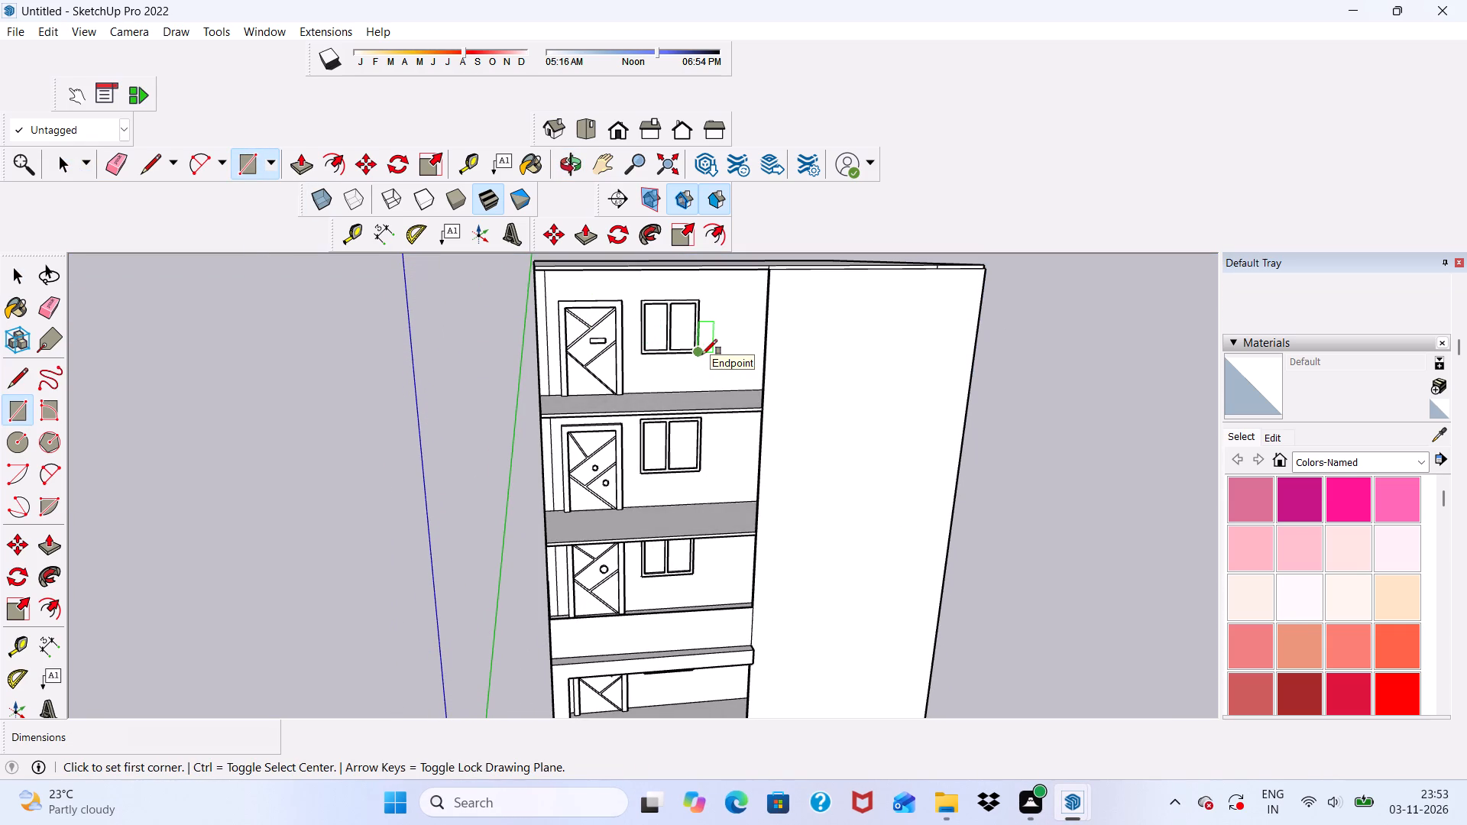
{"action": "scroll", "coordinate": [588, 522], "scroll_direction": "down", "scroll_amount": 3}
{"action": "scroll", "coordinate": [587, 454], "scroll_direction": "down", "scroll_amount": 1}
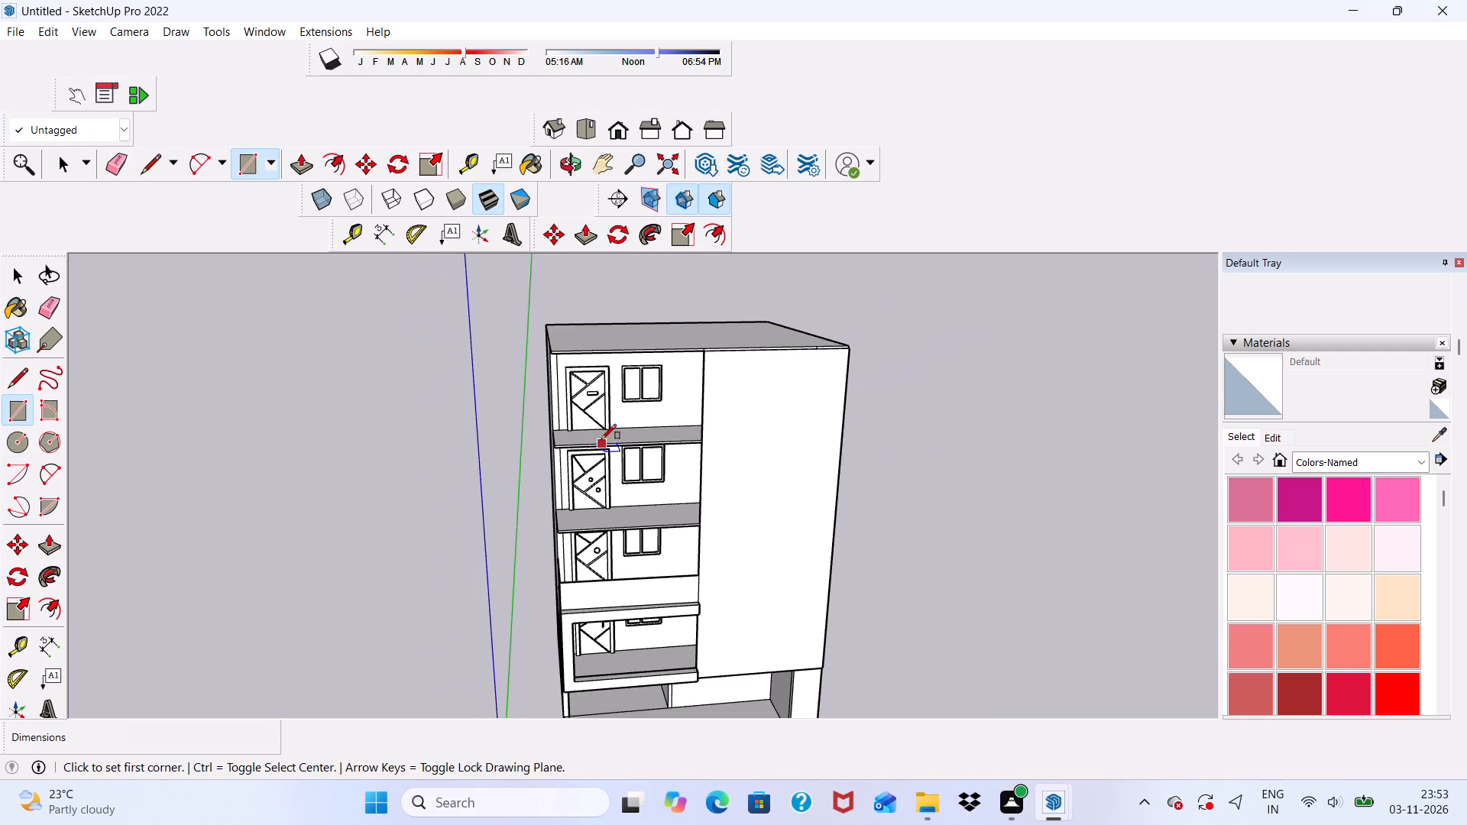
{"action": "middle_click_drag", "start_coordinate": [601, 439], "coordinate": [591, 578]}
{"action": "scroll", "coordinate": [638, 409], "scroll_direction": "up", "scroll_amount": 5}
{"action": "scroll", "coordinate": [638, 409], "scroll_direction": "down", "scroll_amount": 1}
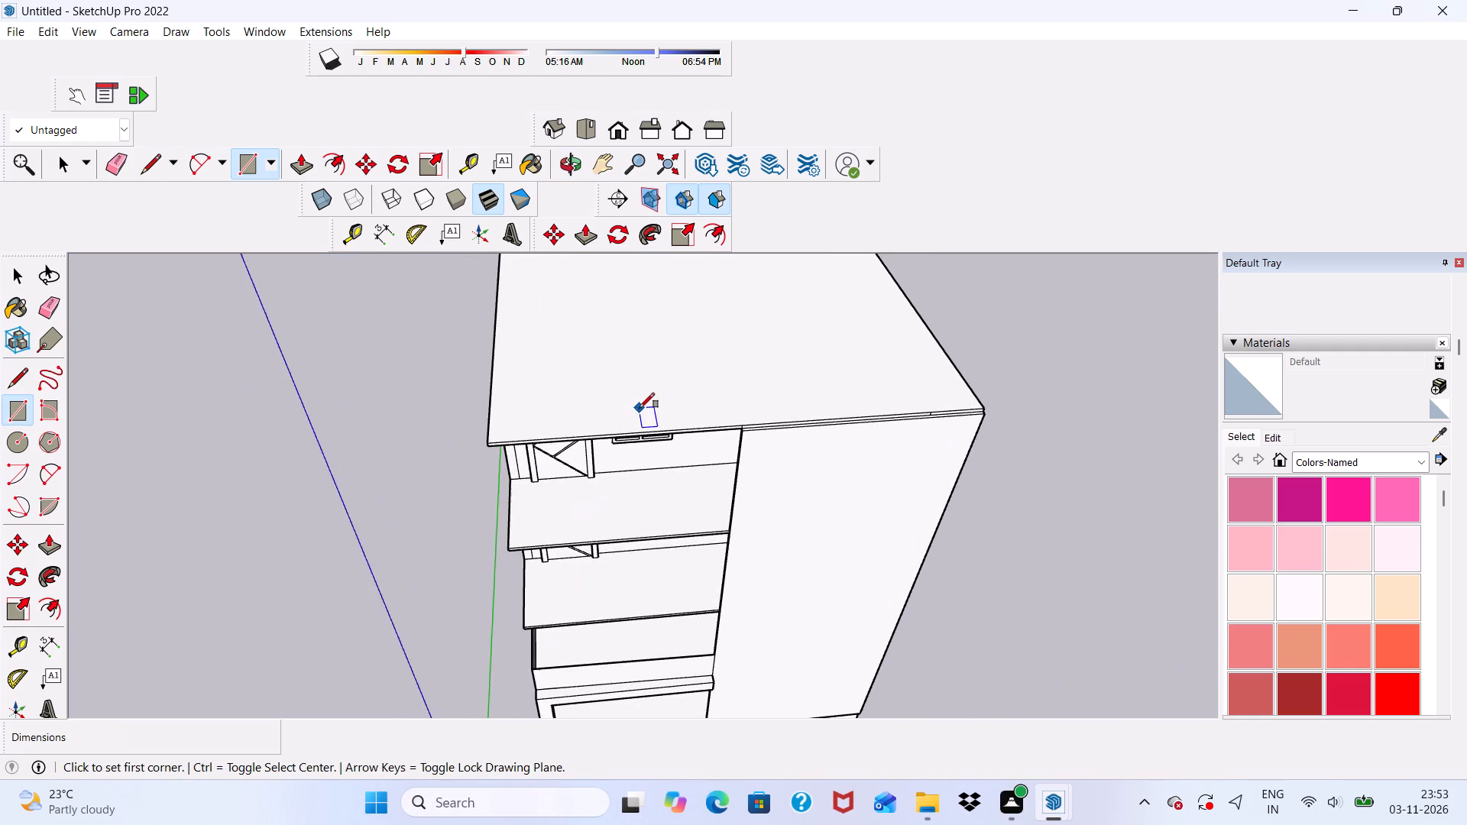
{"action": "scroll", "coordinate": [657, 405], "scroll_direction": "up", "scroll_amount": 5}
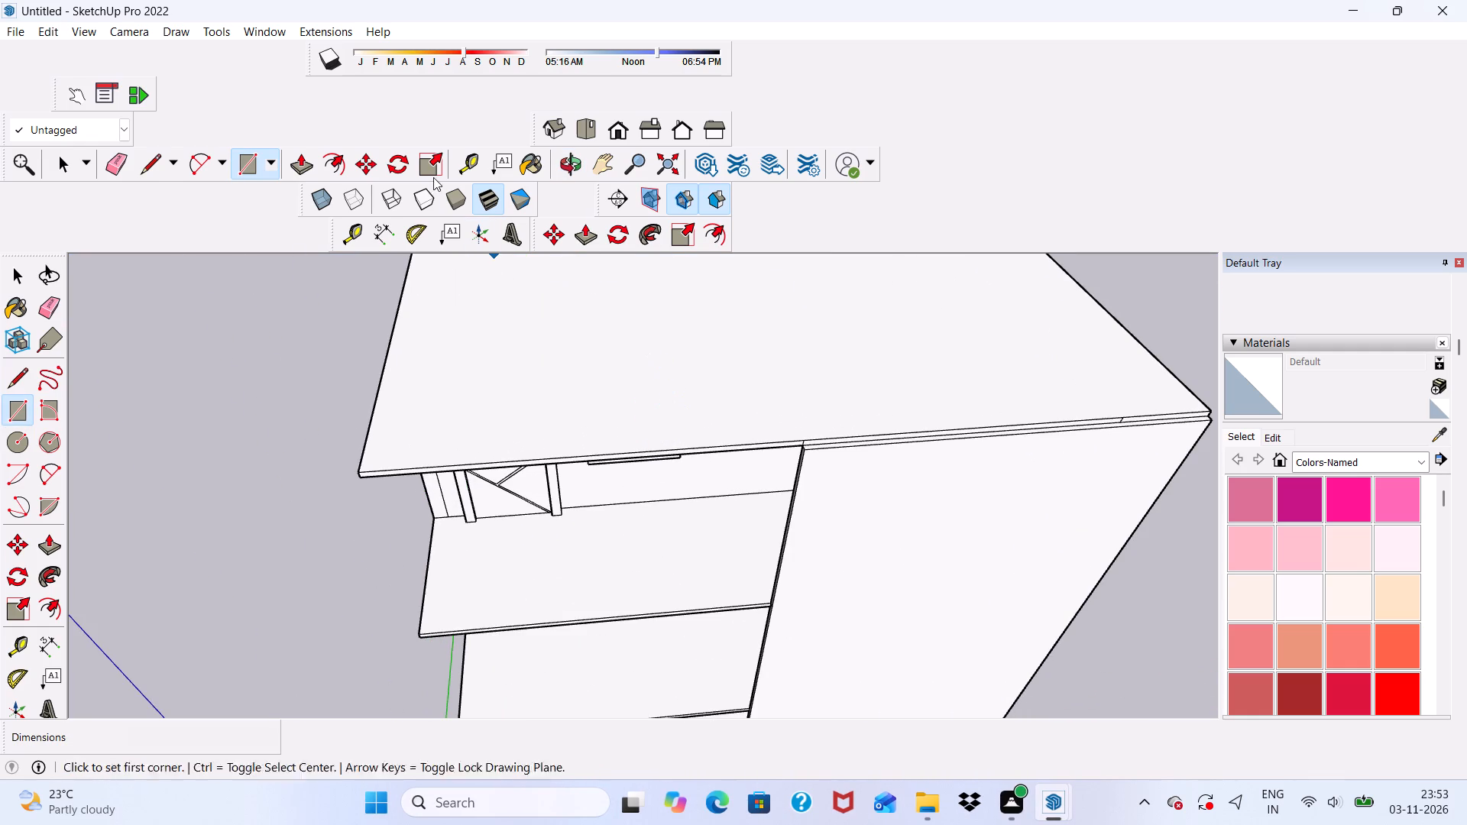
{"action": "left_click", "coordinate": [326, 157]}
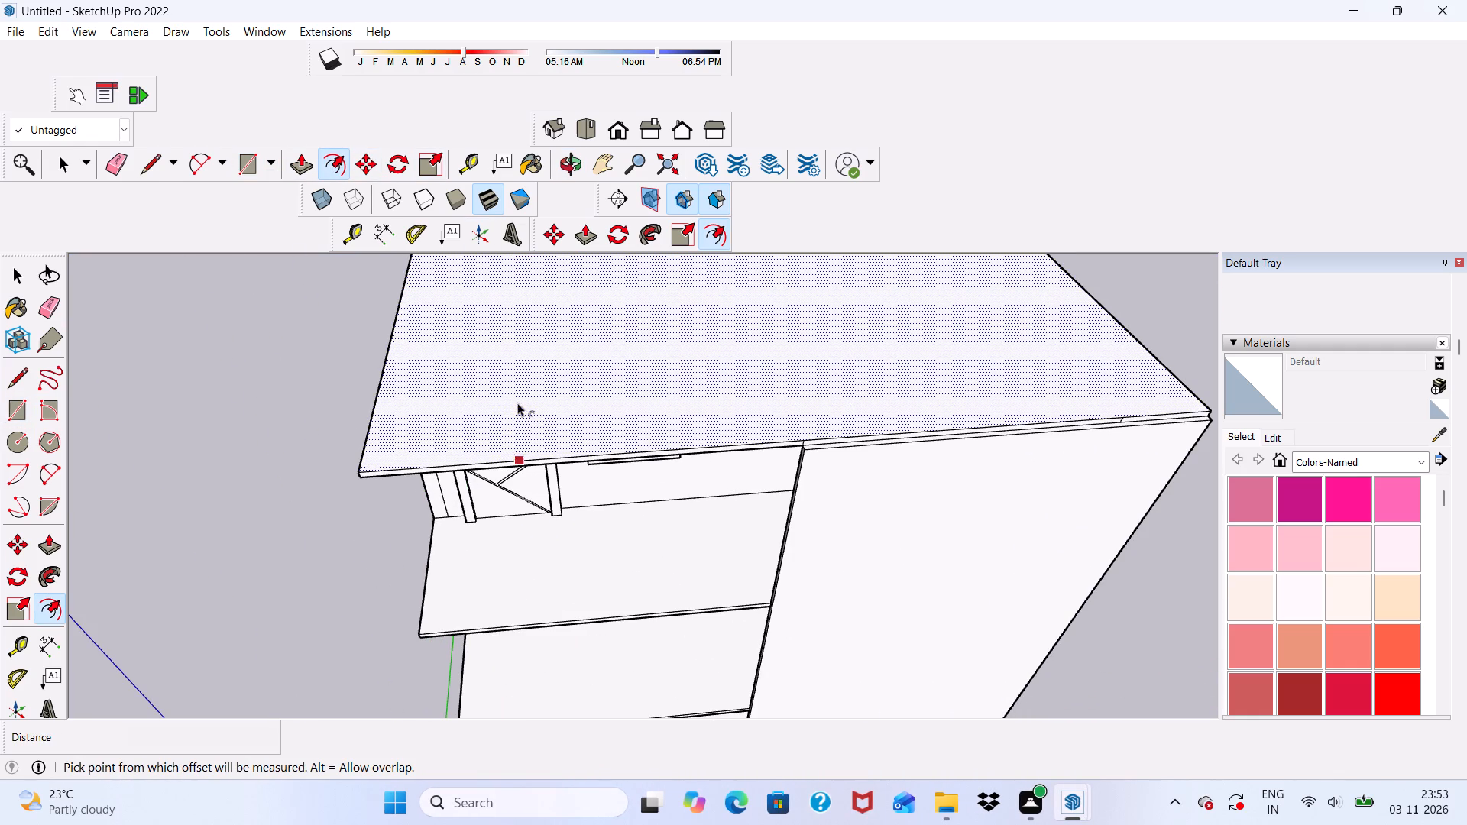
{"action": "left_click", "coordinate": [429, 393]}
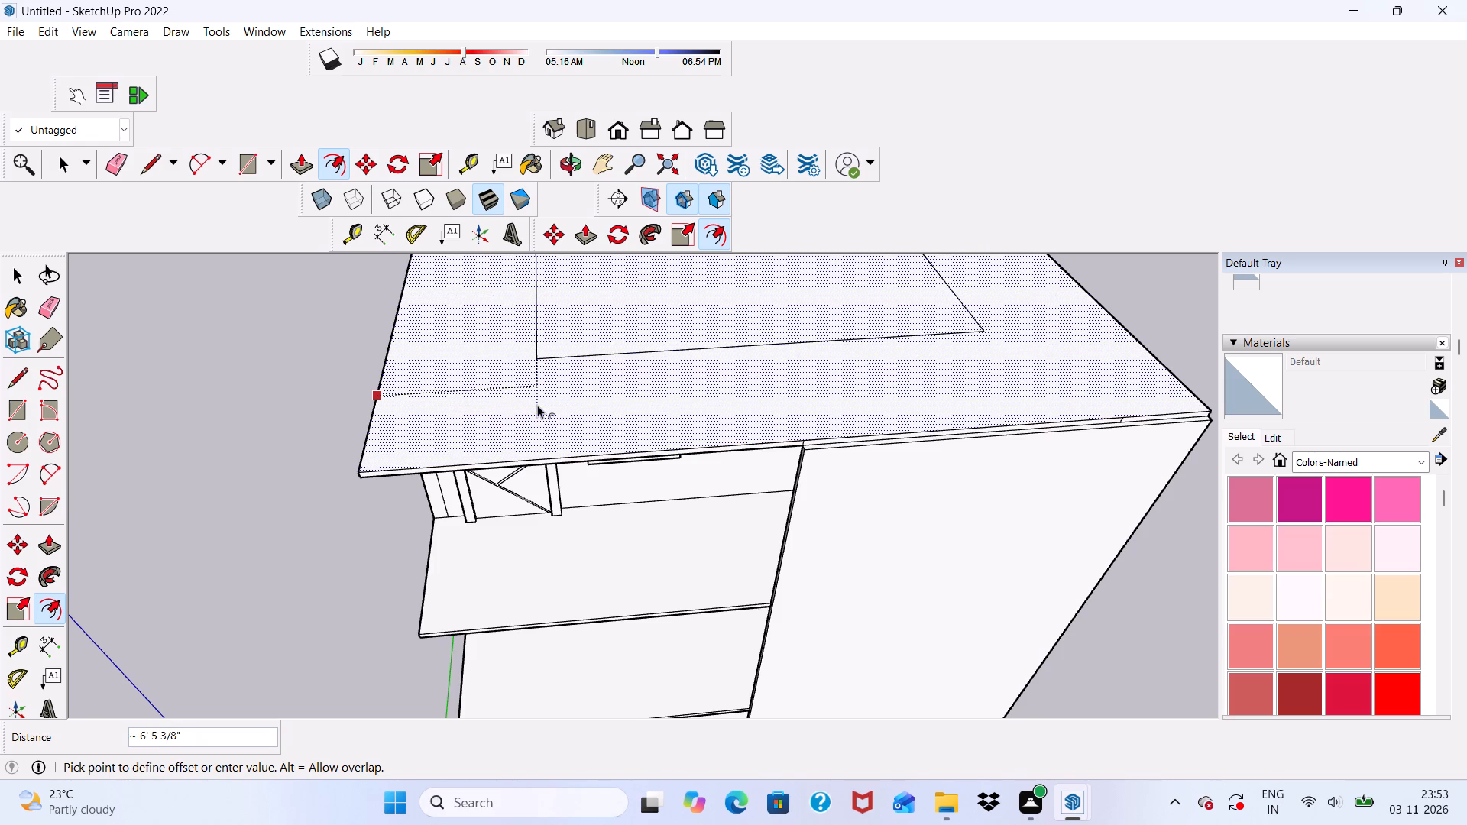
{"action": "type", "text": "9\""}
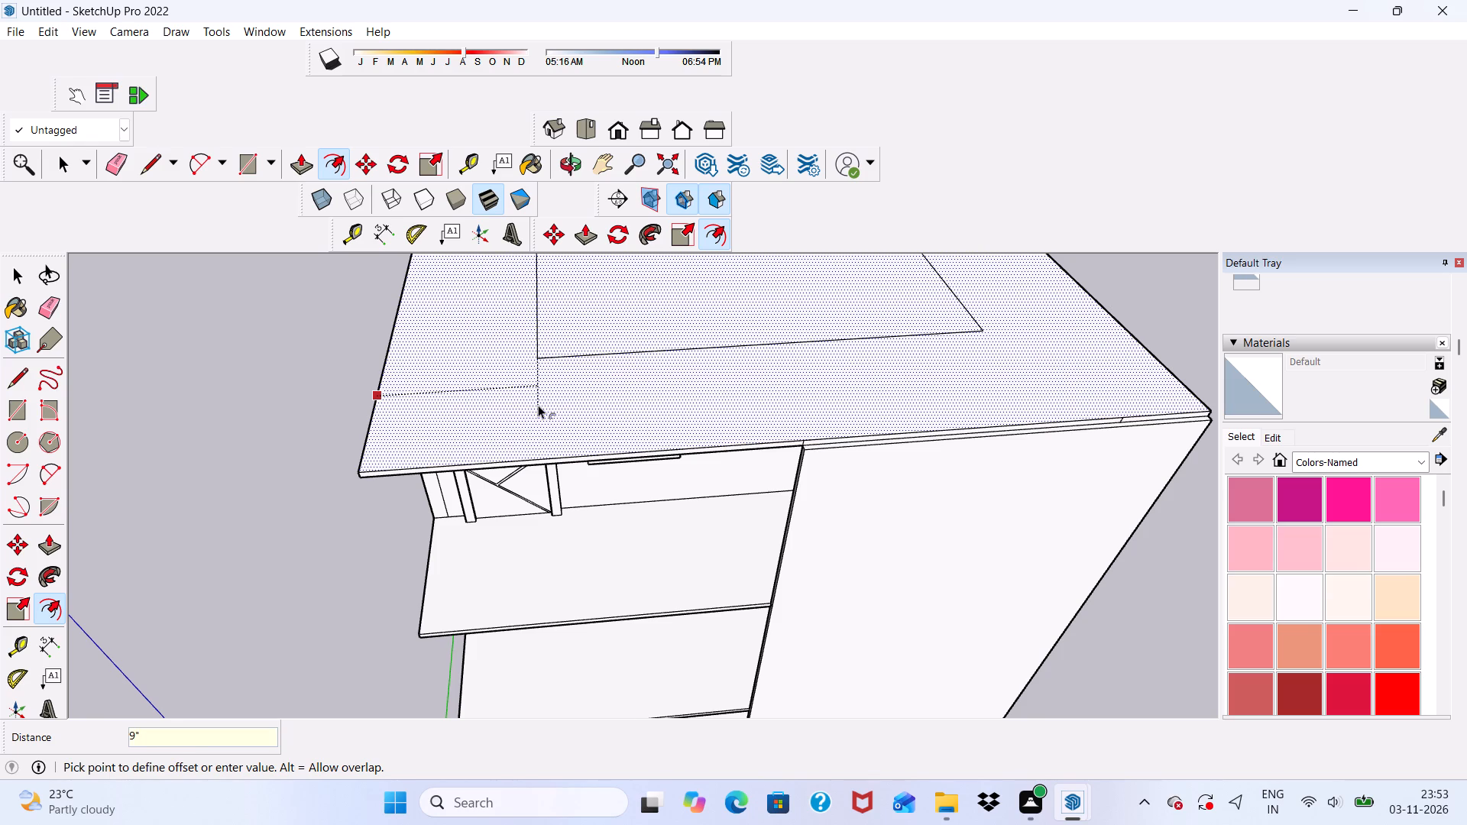
{"action": "key", "text": "Return"}
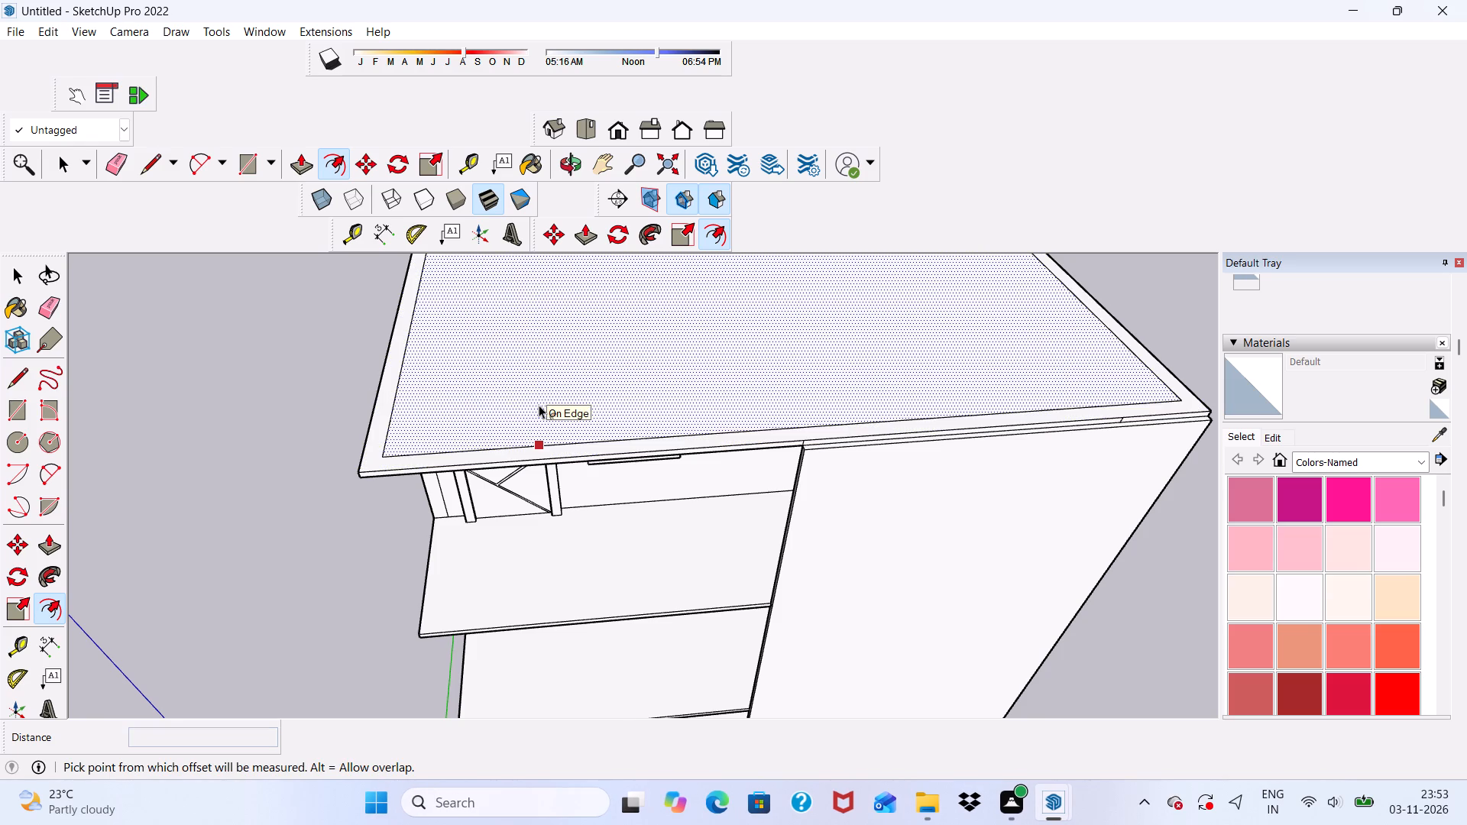
{"action": "key", "text": "space"}
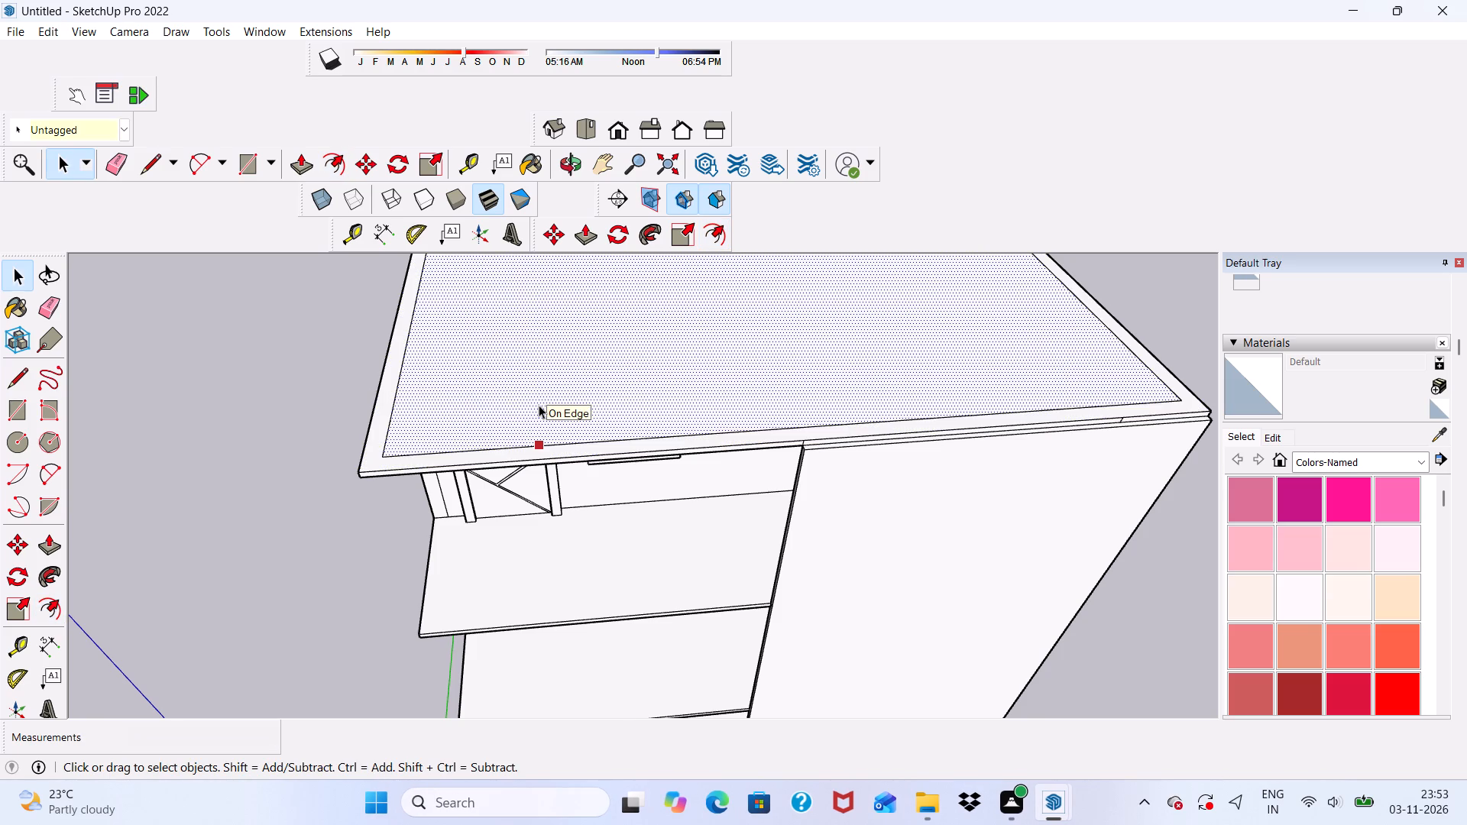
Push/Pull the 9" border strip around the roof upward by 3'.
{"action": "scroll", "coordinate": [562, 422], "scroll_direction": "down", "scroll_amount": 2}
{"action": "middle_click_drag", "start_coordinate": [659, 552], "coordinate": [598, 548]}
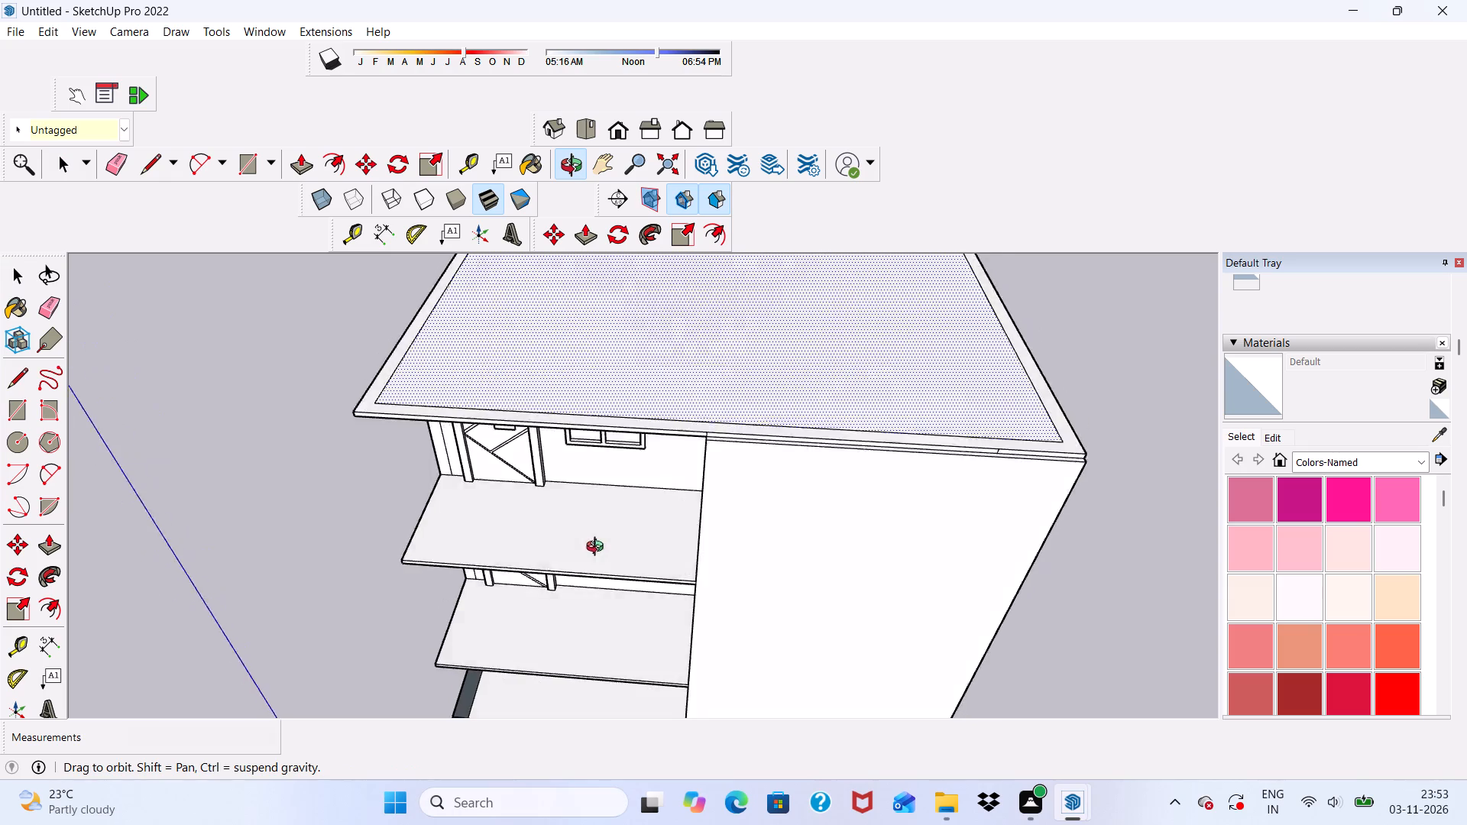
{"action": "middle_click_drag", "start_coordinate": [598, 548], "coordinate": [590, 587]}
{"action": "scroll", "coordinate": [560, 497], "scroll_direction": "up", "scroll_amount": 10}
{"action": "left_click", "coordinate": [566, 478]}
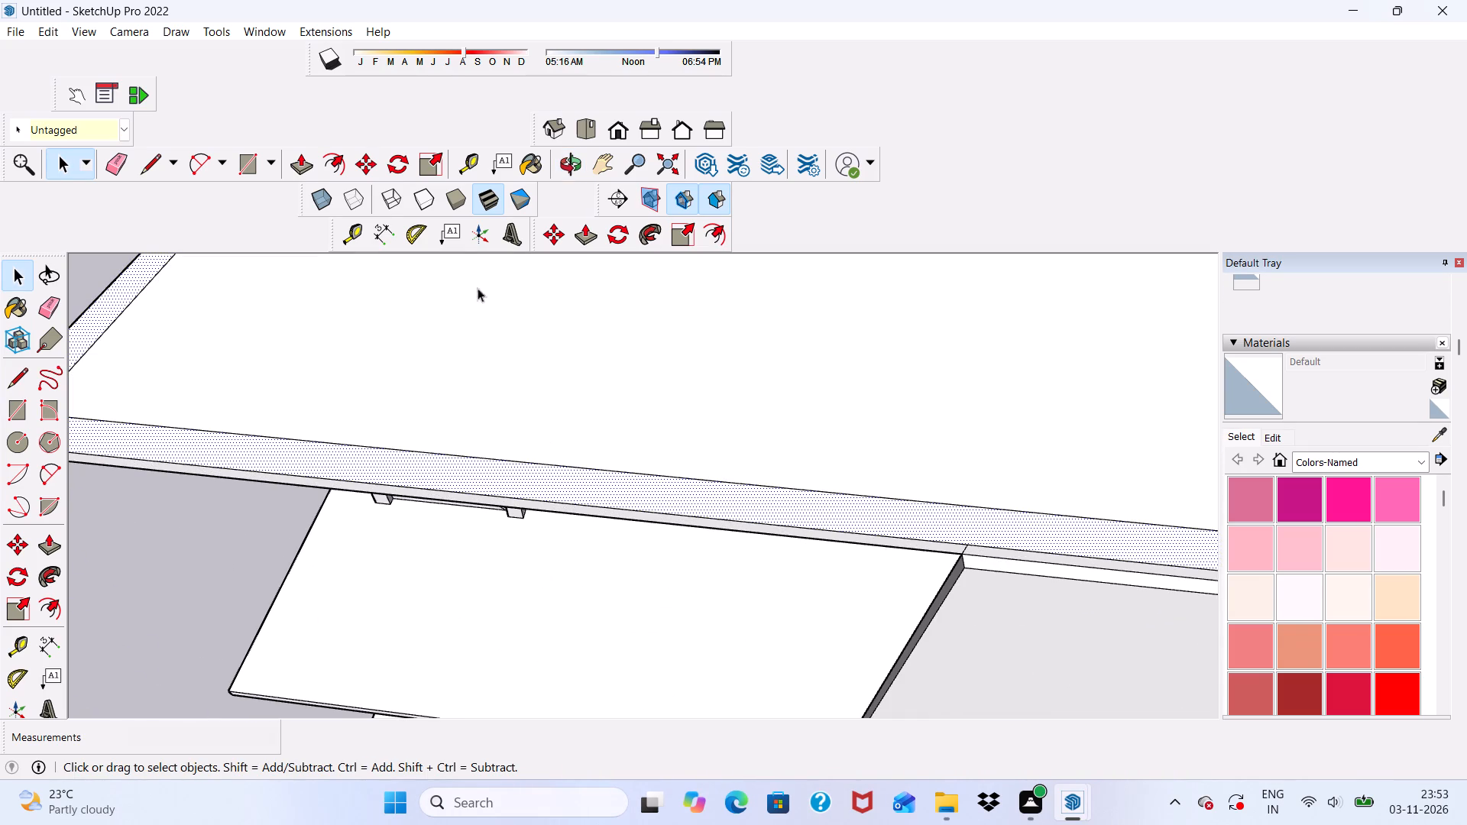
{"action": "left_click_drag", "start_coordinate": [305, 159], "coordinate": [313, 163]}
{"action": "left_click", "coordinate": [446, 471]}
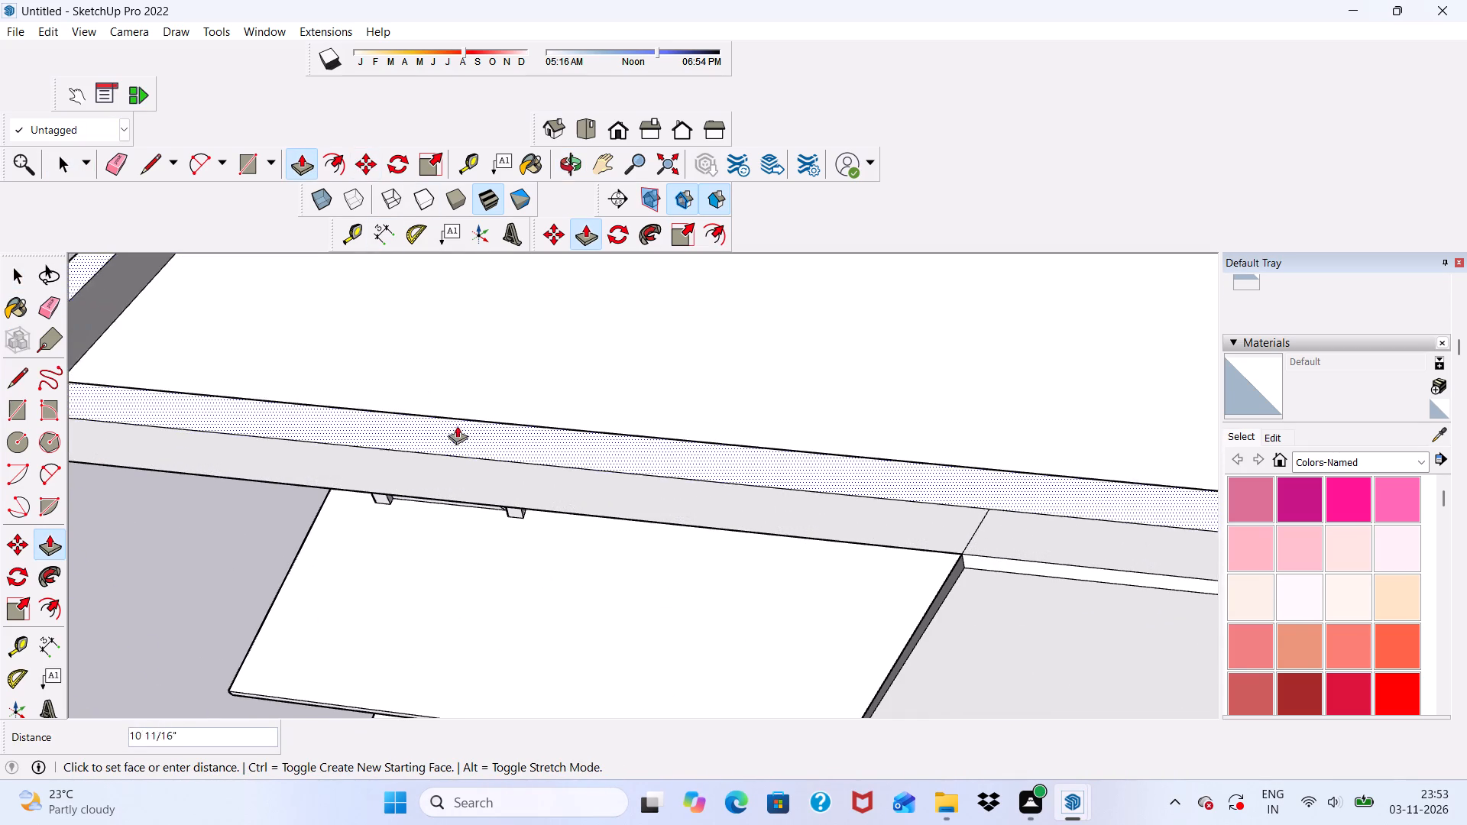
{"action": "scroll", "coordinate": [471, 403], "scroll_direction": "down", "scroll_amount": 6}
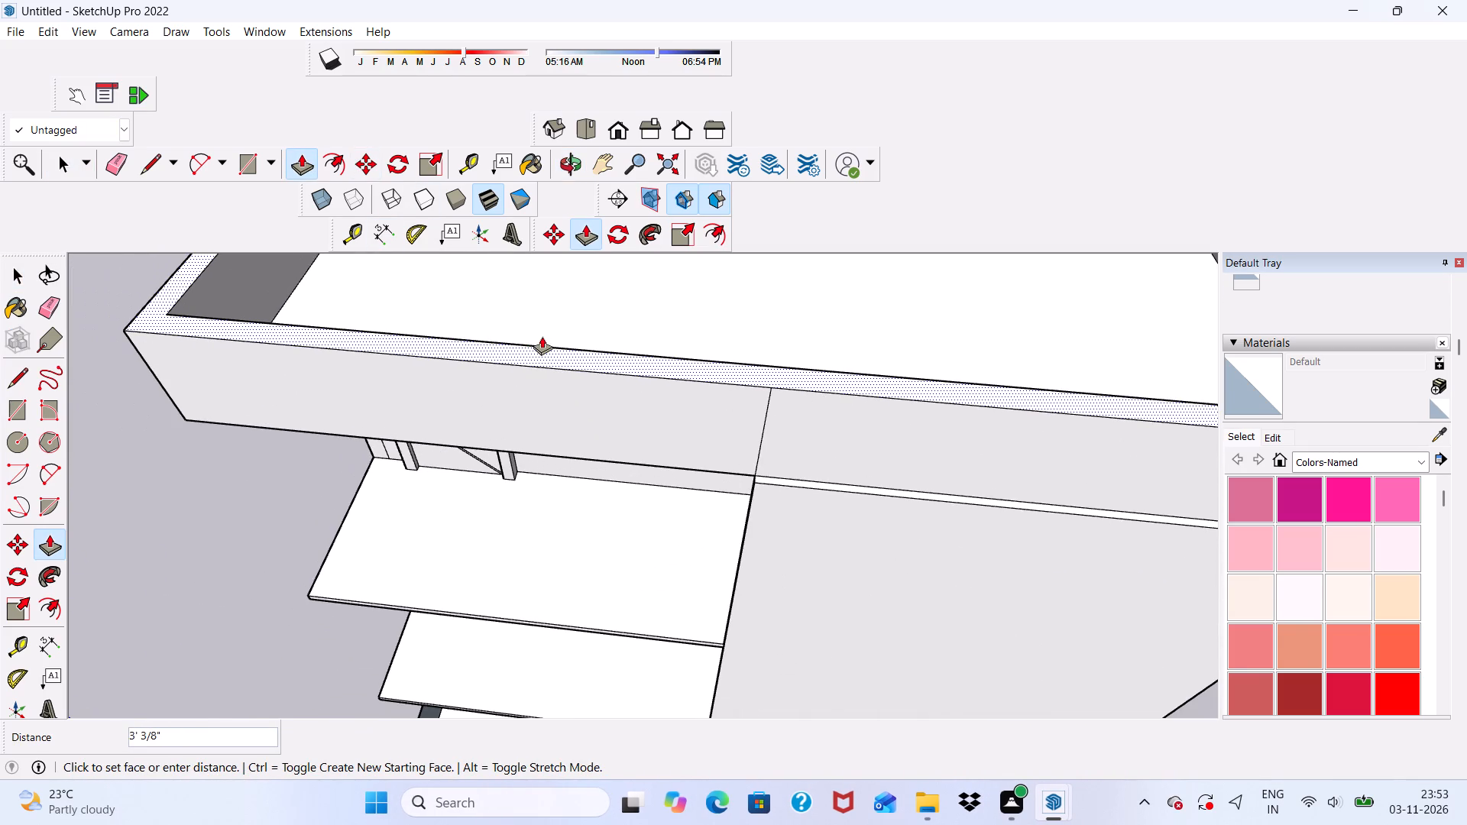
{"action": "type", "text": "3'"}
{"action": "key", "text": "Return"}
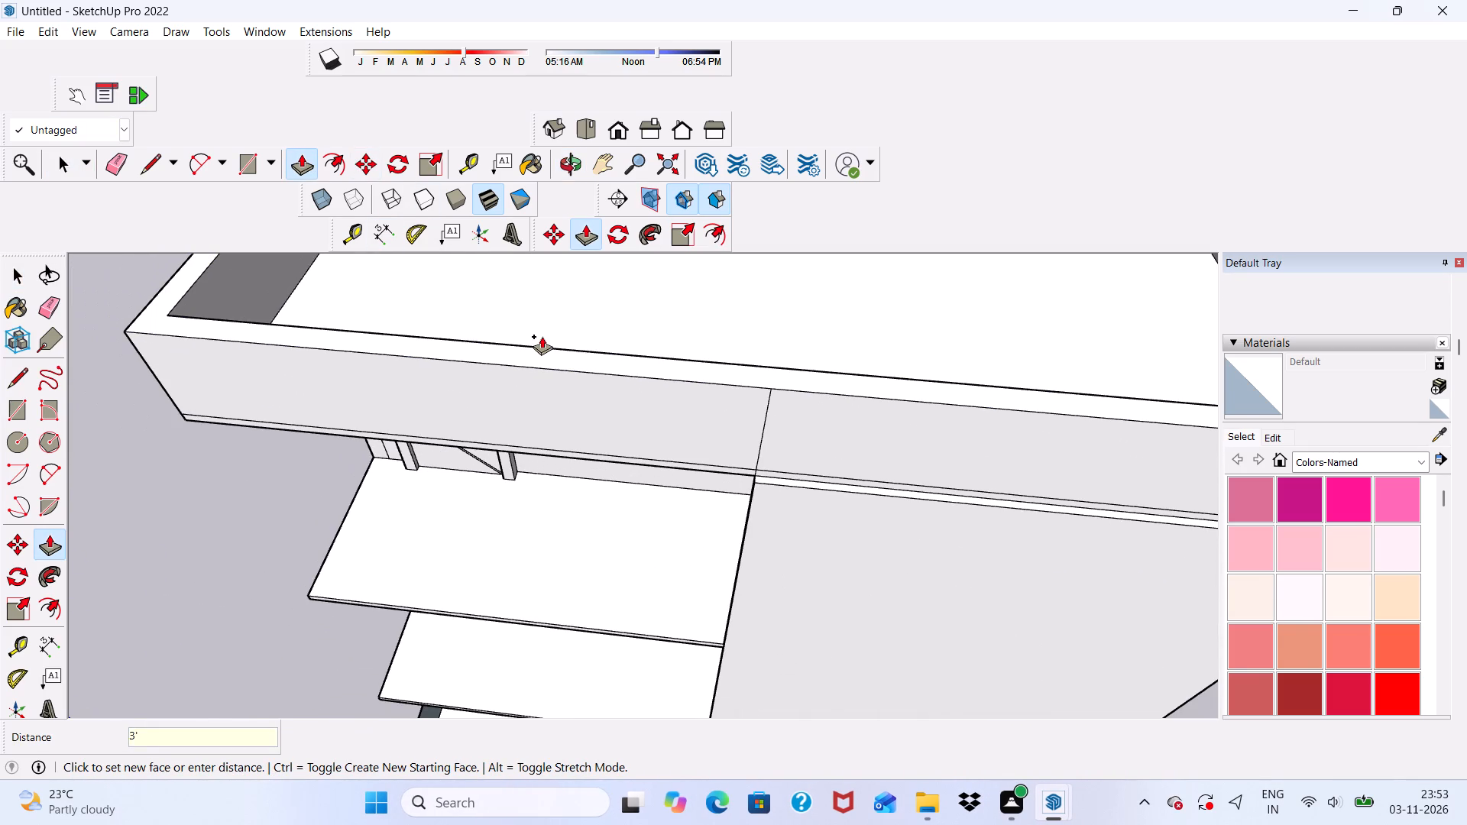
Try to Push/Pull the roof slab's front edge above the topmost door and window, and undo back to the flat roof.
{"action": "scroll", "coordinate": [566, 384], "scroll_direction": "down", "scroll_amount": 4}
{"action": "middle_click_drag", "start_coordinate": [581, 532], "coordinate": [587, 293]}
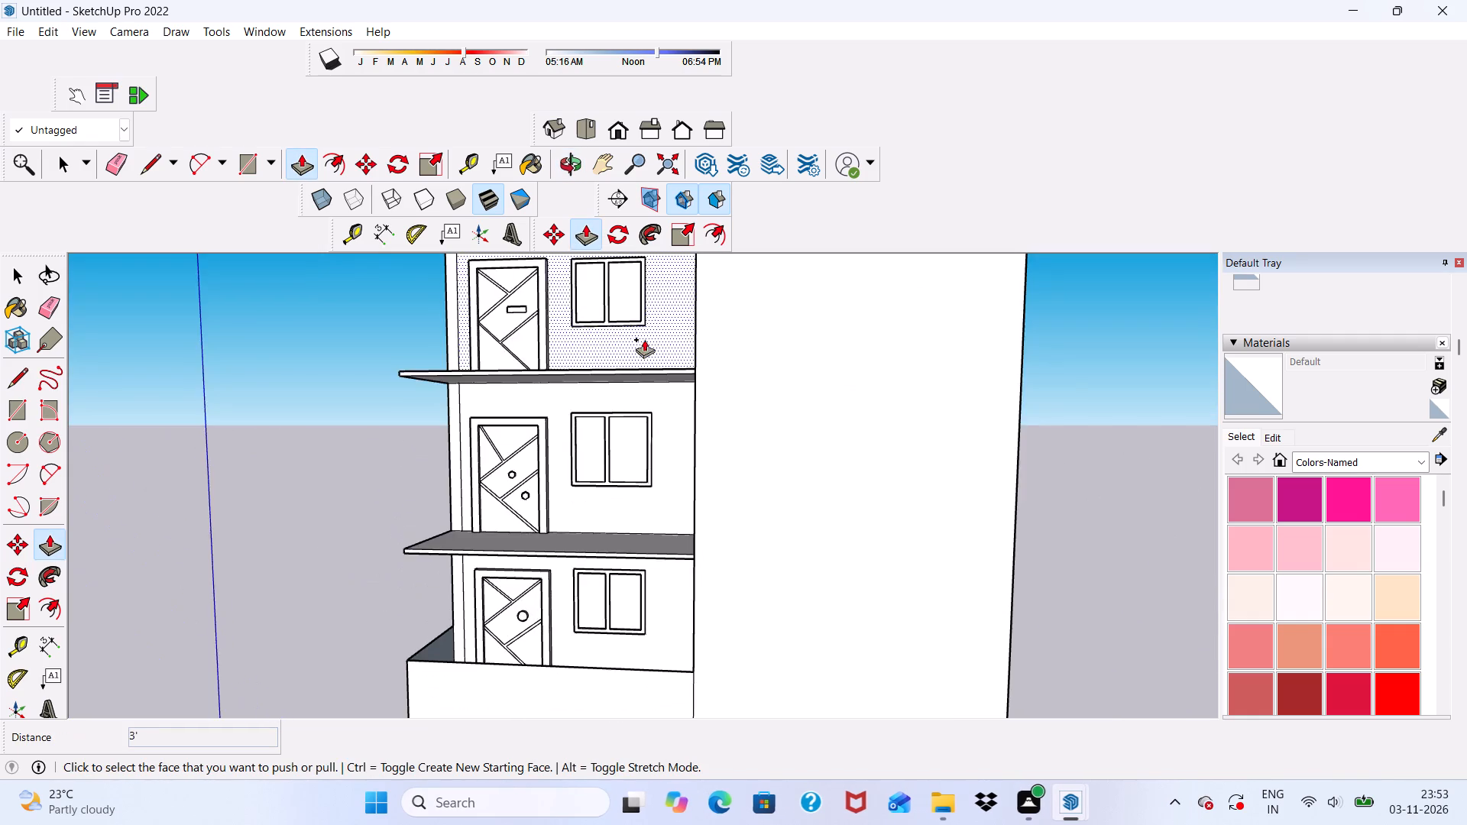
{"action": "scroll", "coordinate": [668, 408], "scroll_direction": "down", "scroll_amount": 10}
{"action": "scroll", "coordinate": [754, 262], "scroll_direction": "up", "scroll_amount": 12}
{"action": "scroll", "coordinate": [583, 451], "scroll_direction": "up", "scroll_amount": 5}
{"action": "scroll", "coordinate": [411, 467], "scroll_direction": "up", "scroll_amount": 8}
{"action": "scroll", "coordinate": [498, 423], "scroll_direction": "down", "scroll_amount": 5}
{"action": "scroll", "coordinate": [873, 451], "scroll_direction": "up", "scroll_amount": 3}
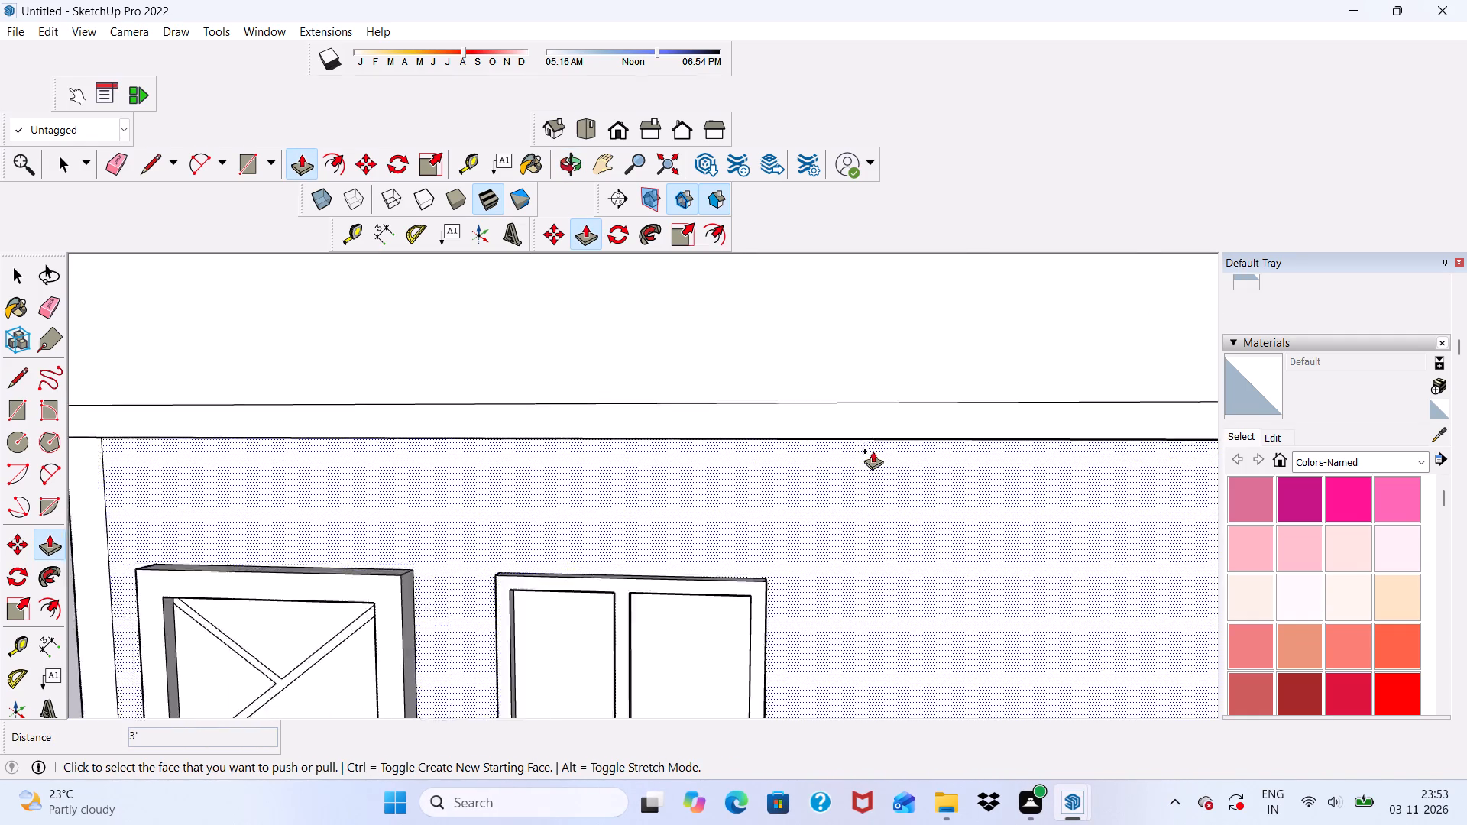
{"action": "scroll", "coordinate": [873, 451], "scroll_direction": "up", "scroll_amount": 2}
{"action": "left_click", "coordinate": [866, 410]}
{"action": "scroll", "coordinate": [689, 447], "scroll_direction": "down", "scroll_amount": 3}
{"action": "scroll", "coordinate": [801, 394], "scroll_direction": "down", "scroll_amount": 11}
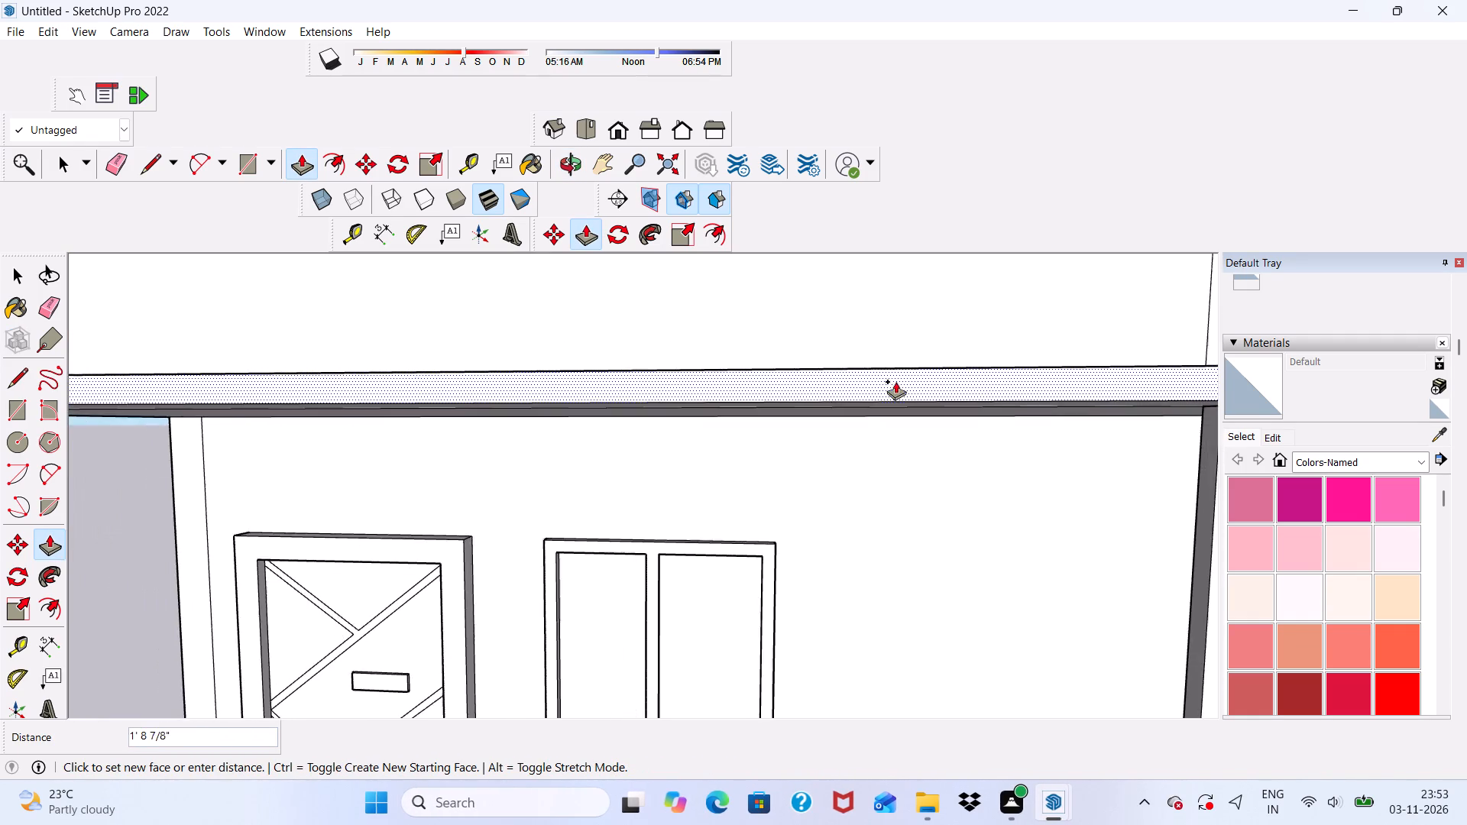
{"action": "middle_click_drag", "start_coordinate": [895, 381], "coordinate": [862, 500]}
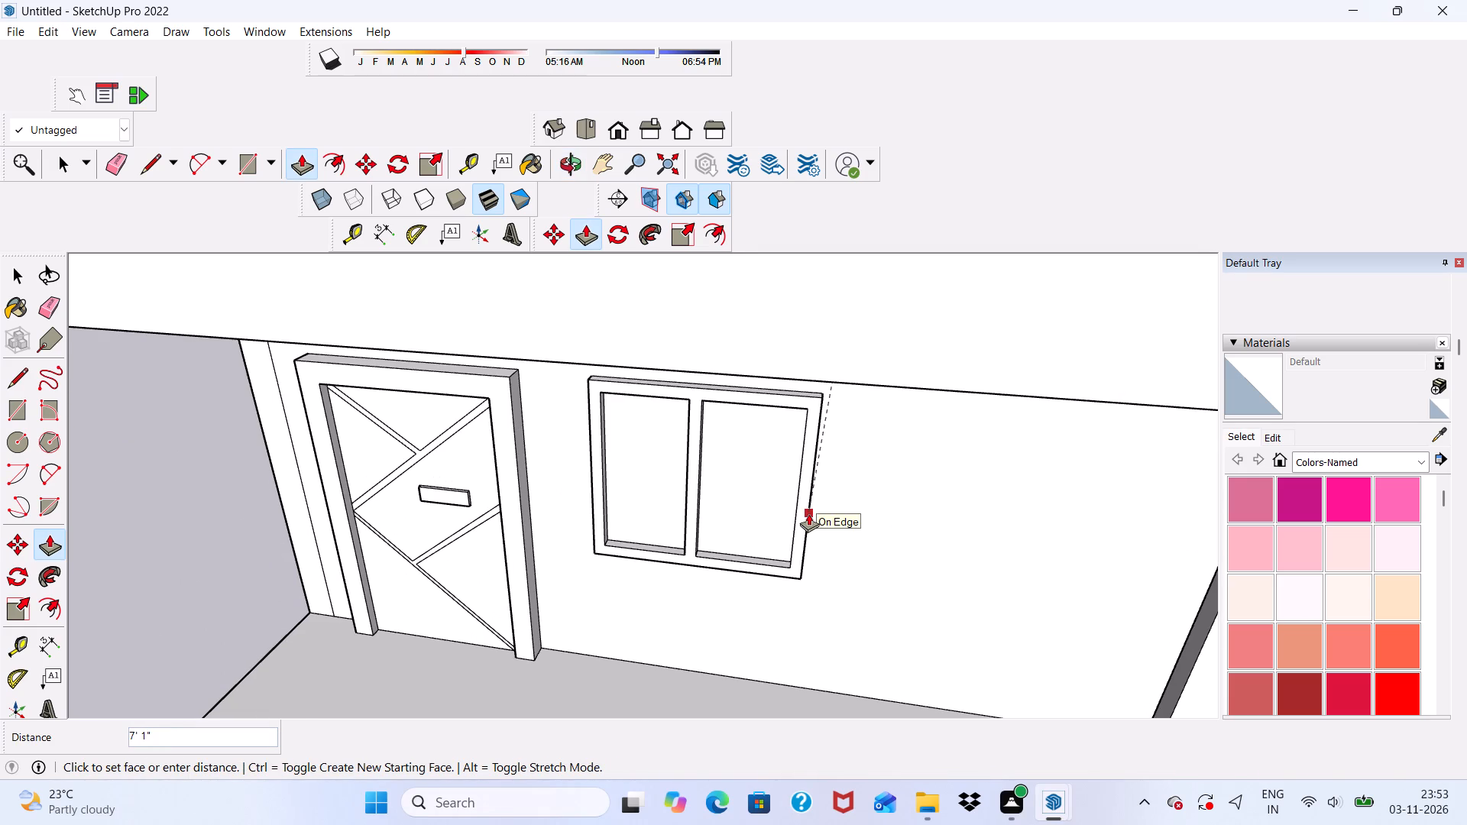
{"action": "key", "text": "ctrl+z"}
Push/Pull the 9" roof border strip upward by 3' to form a parapet around the roof.
{"action": "scroll", "coordinate": [737, 386], "scroll_direction": "down", "scroll_amount": 8}
{"action": "middle_click_drag", "start_coordinate": [805, 471], "coordinate": [792, 507]}
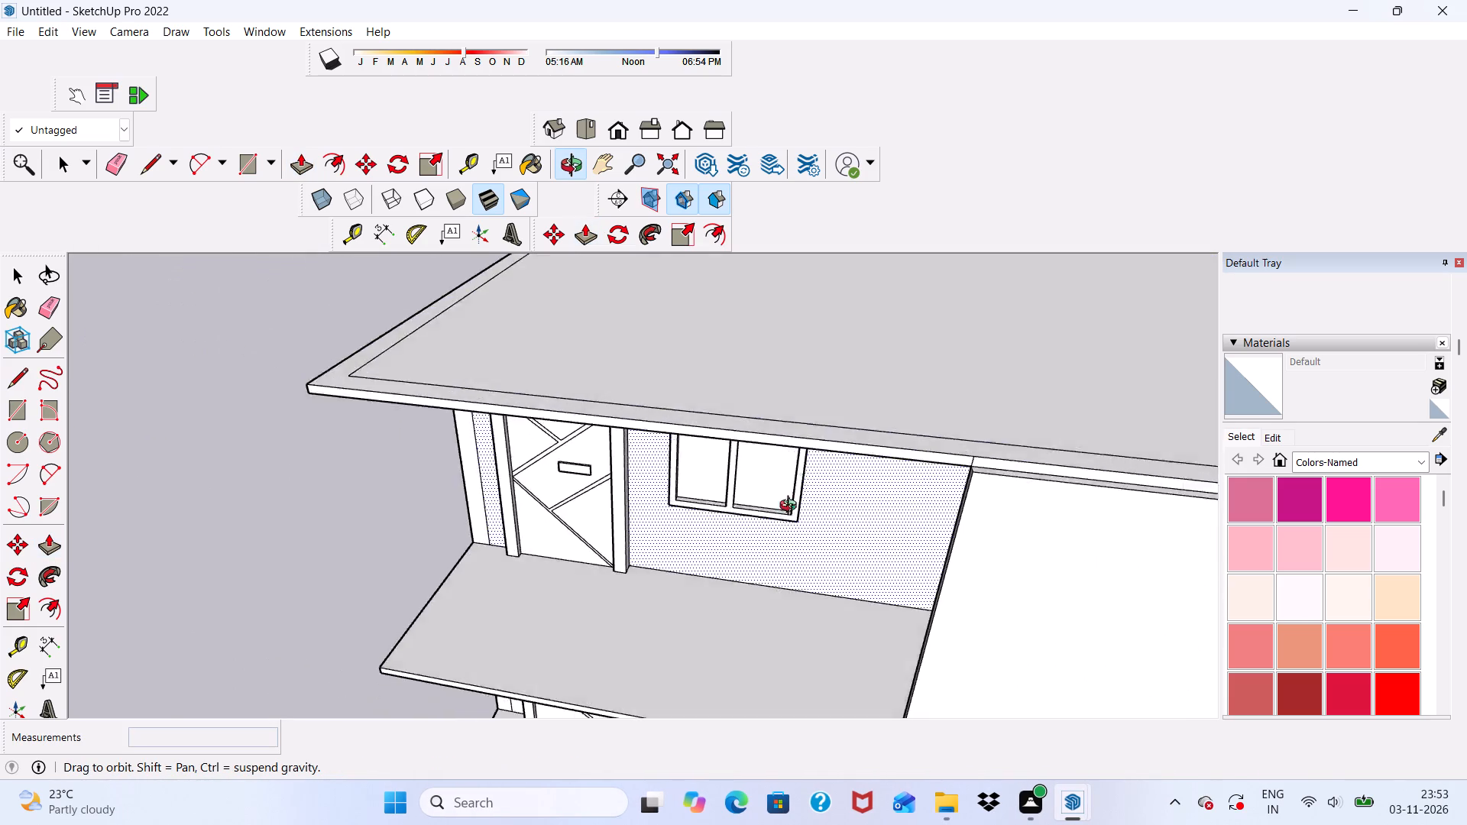
{"action": "middle_click_drag", "start_coordinate": [792, 507], "coordinate": [840, 385]}
{"action": "scroll", "coordinate": [970, 253], "scroll_direction": "up", "scroll_amount": 10}
{"action": "middle_click_drag", "start_coordinate": [983, 299], "coordinate": [1024, 526]}
{"action": "scroll", "coordinate": [983, 299], "scroll_direction": "down", "scroll_amount": 1}
{"action": "scroll", "coordinate": [1031, 522], "scroll_direction": "down", "scroll_amount": 11}
{"action": "scroll", "coordinate": [630, 367], "scroll_direction": "up", "scroll_amount": 2}
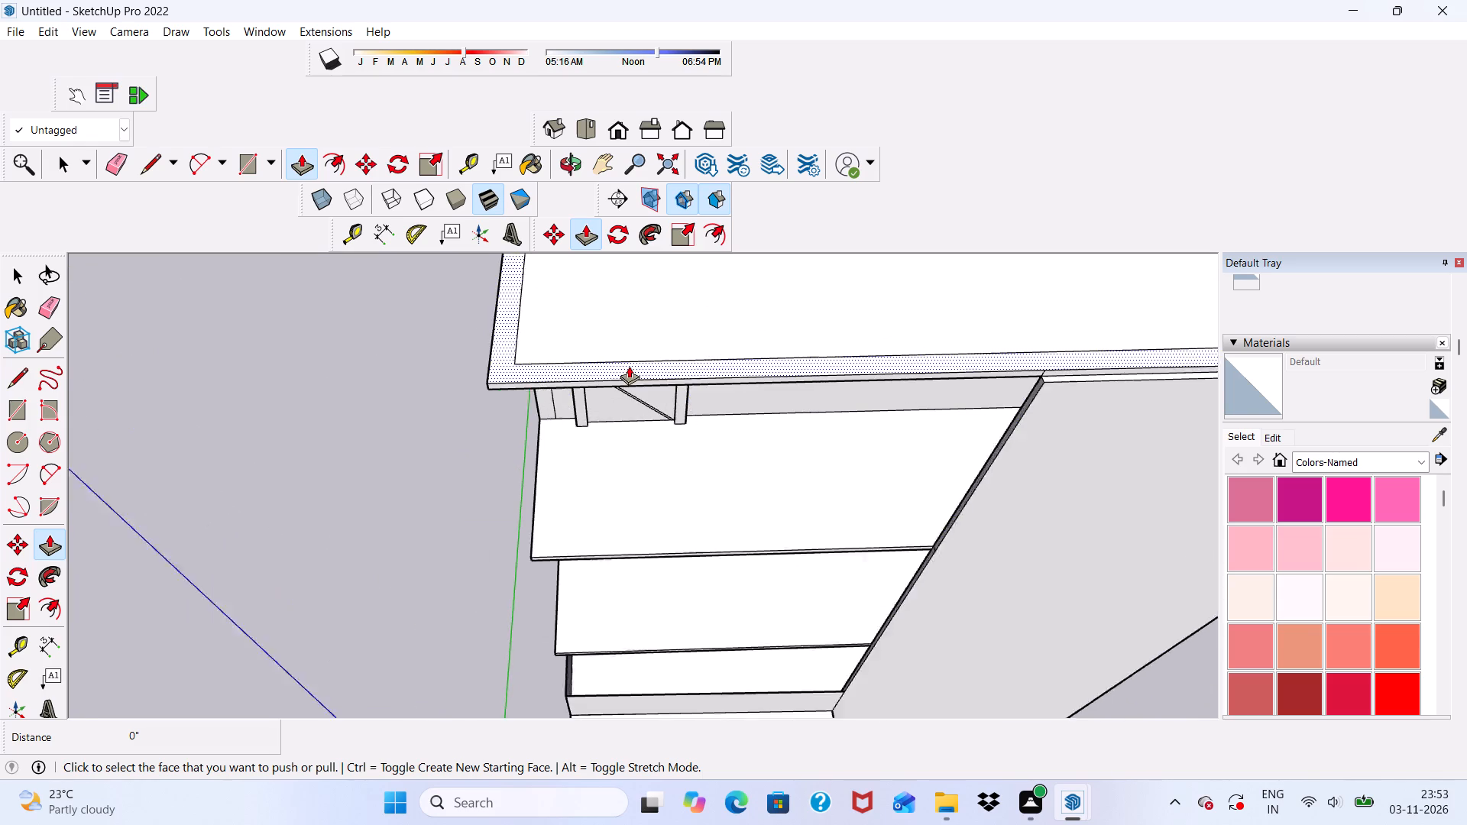
{"action": "scroll", "coordinate": [629, 366], "scroll_direction": "up", "scroll_amount": 3}
{"action": "left_click", "coordinate": [629, 366]}
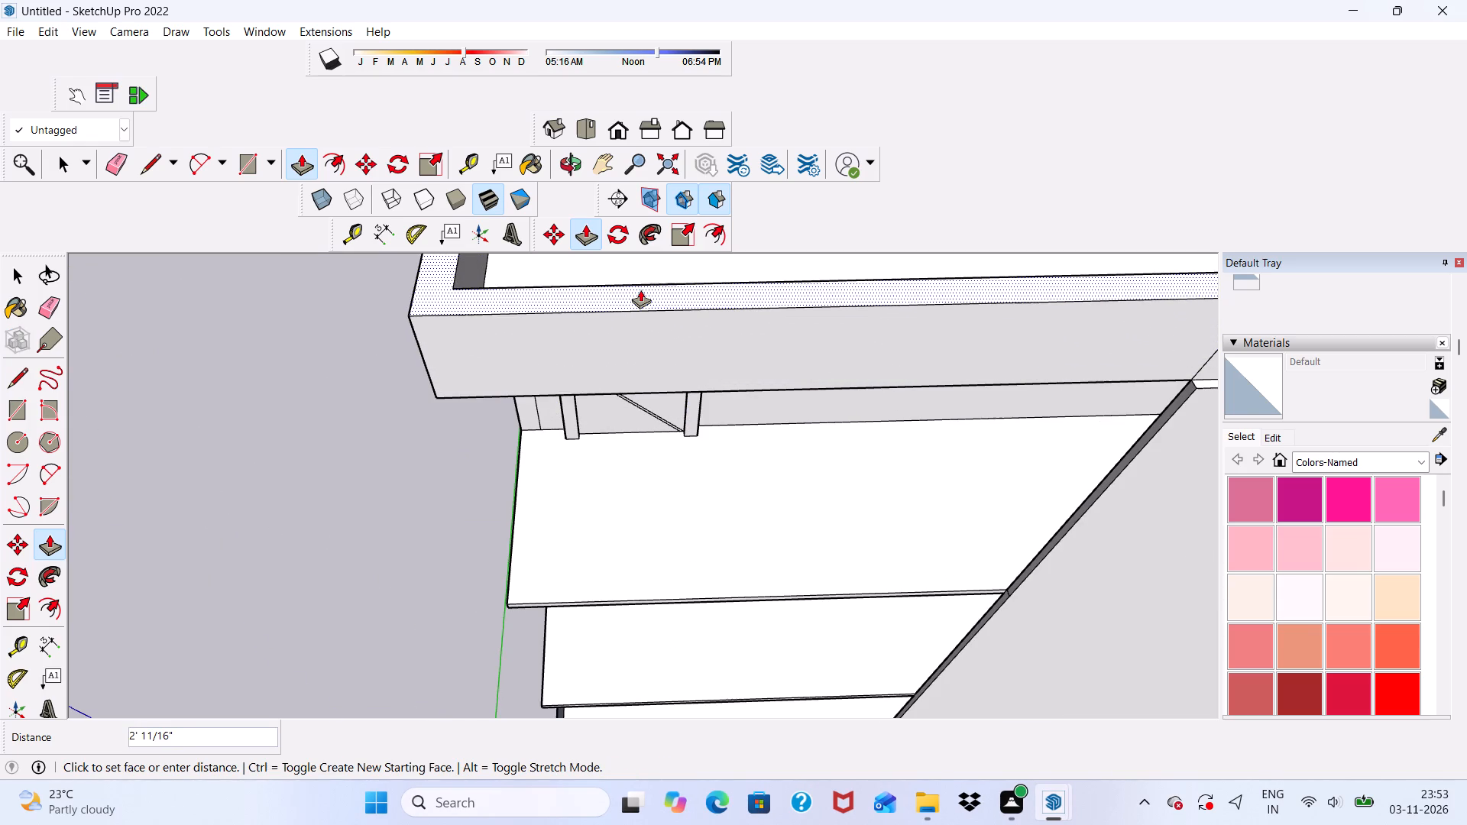
{"action": "type", "text": "3'"}
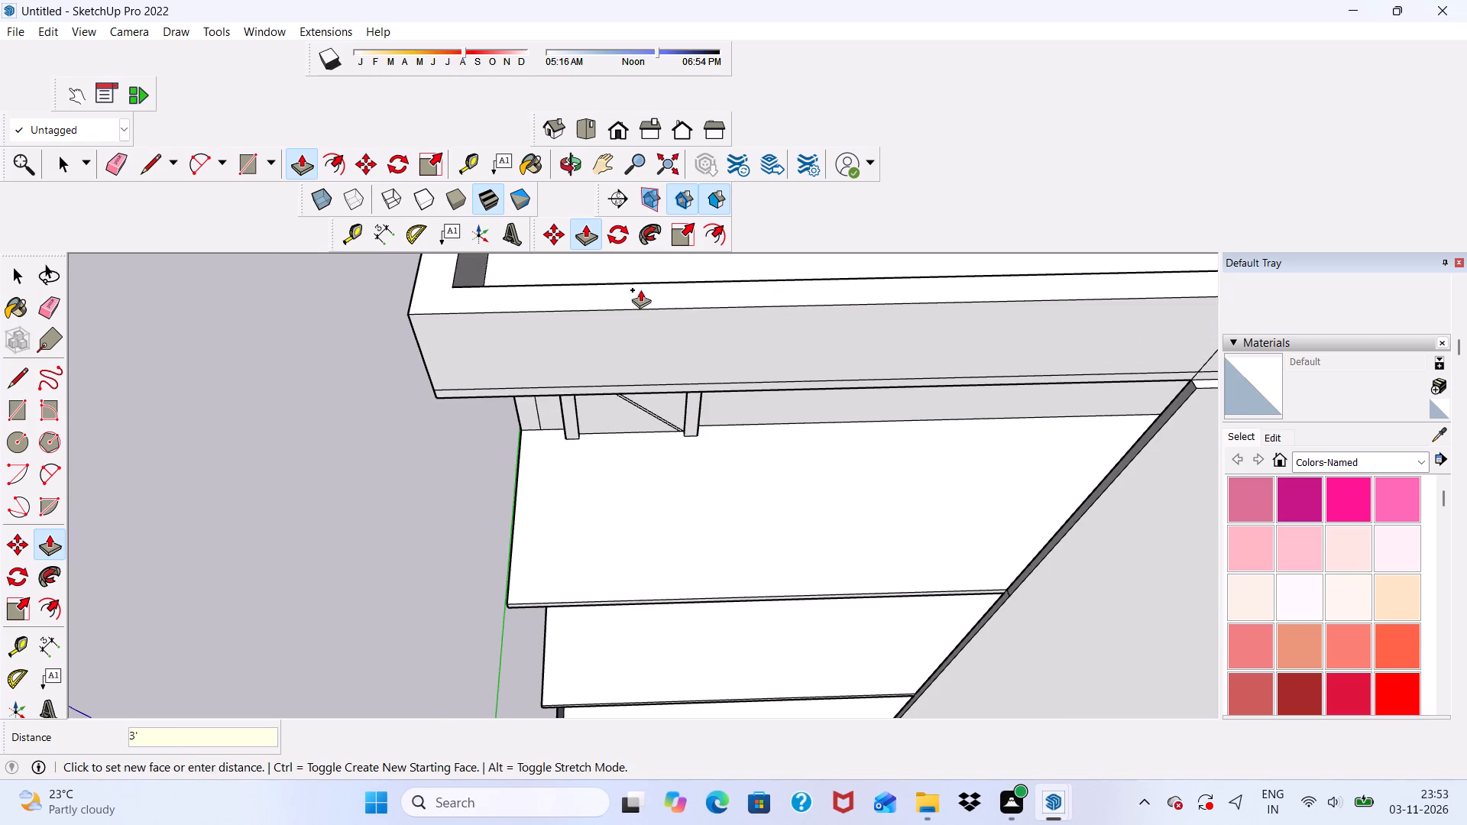
{"action": "key", "text": "Return"}
Push/Pull the roof slab's front edge above the topmost door and window outward by 1' to form a projecting ledge.
{"action": "scroll", "coordinate": [665, 396], "scroll_direction": "down", "scroll_amount": 1}
{"action": "scroll", "coordinate": [701, 403], "scroll_direction": "up", "scroll_amount": 3}
{"action": "scroll", "coordinate": [687, 381], "scroll_direction": "down", "scroll_amount": 6}
{"action": "scroll", "coordinate": [804, 466], "scroll_direction": "up", "scroll_amount": 1}
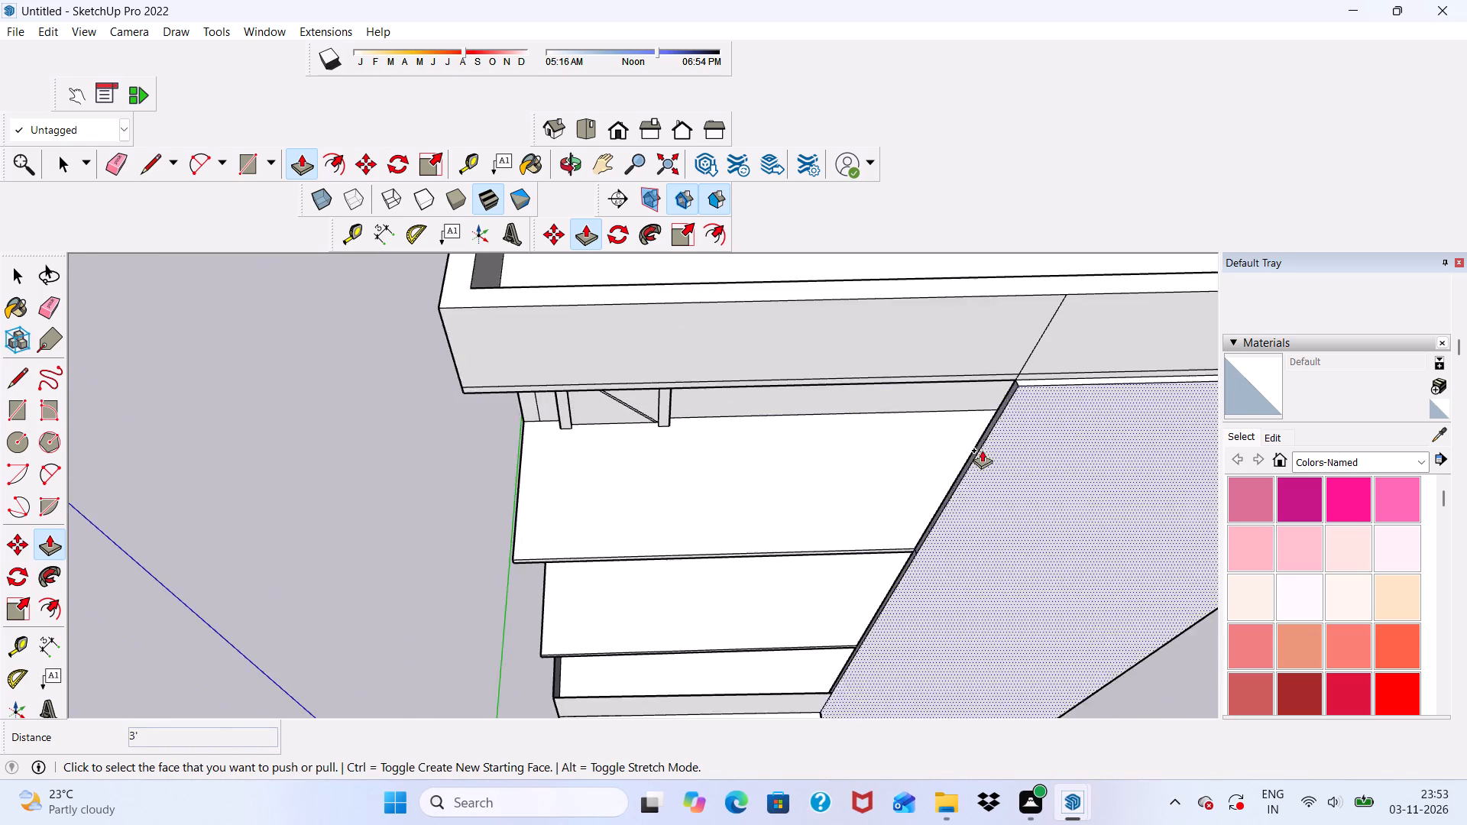
{"action": "middle_click_drag", "start_coordinate": [985, 448], "coordinate": [994, 367]}
{"action": "scroll", "coordinate": [957, 428], "scroll_direction": "down", "scroll_amount": 9}
{"action": "scroll", "coordinate": [986, 387], "scroll_direction": "up", "scroll_amount": 14}
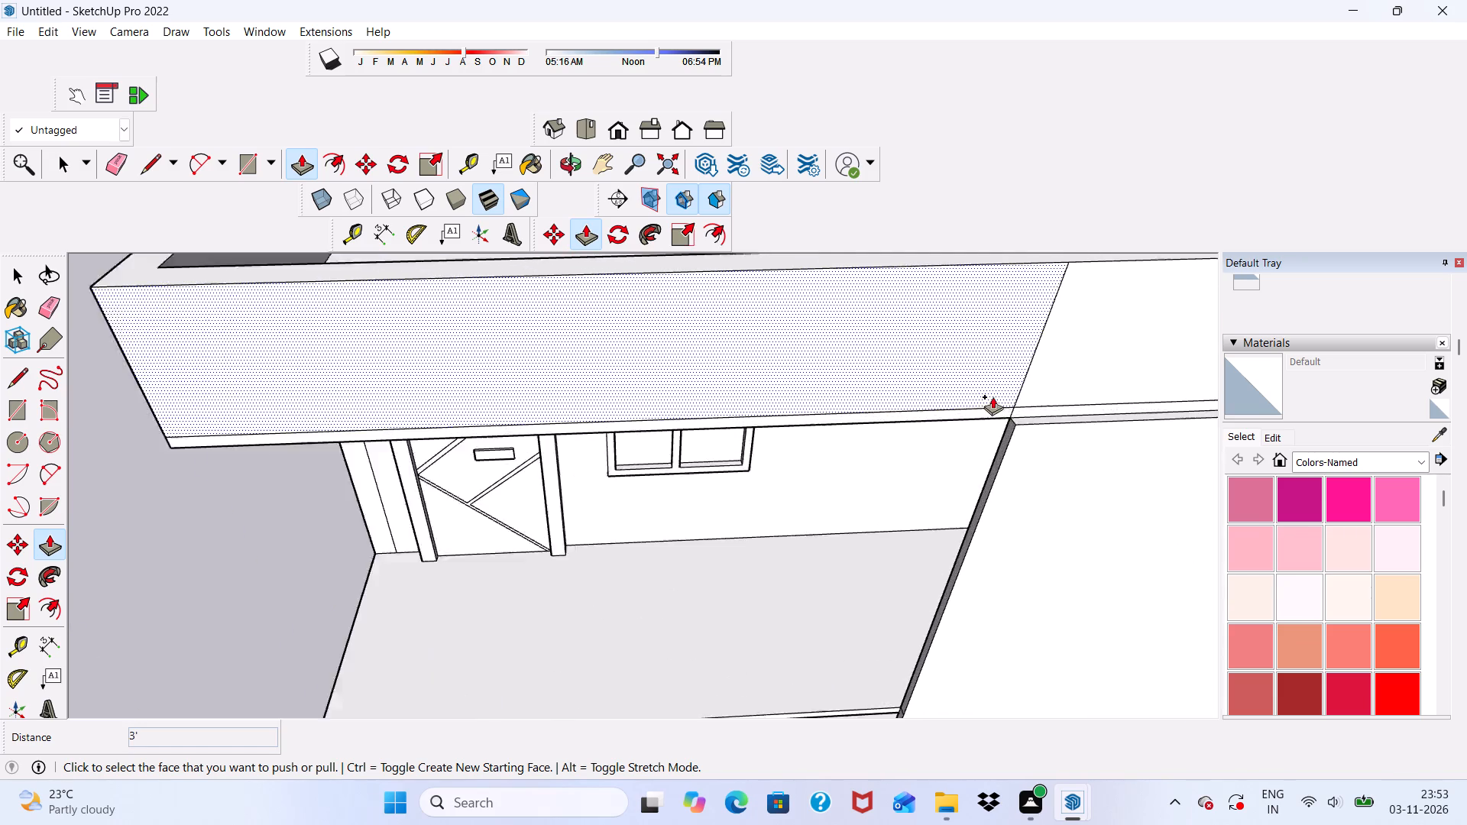
{"action": "scroll", "coordinate": [993, 396], "scroll_direction": "up", "scroll_amount": 7}
{"action": "left_click", "coordinate": [983, 423]}
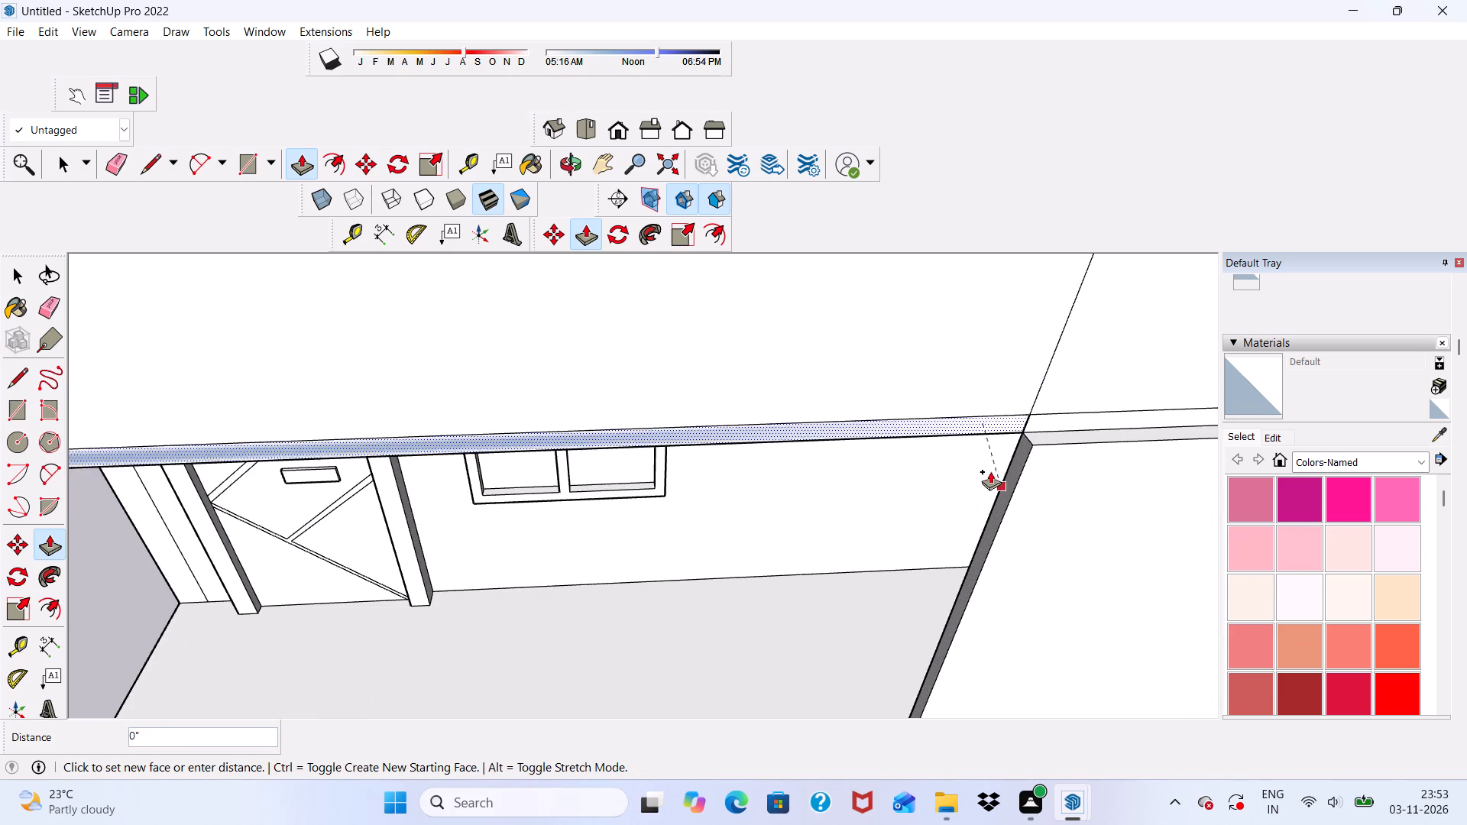
{"action": "scroll", "coordinate": [889, 433], "scroll_direction": "down", "scroll_amount": 7}
{"action": "scroll", "coordinate": [792, 447], "scroll_direction": "down", "scroll_amount": 4}
{"action": "middle_click_drag", "start_coordinate": [782, 473], "coordinate": [939, 372]}
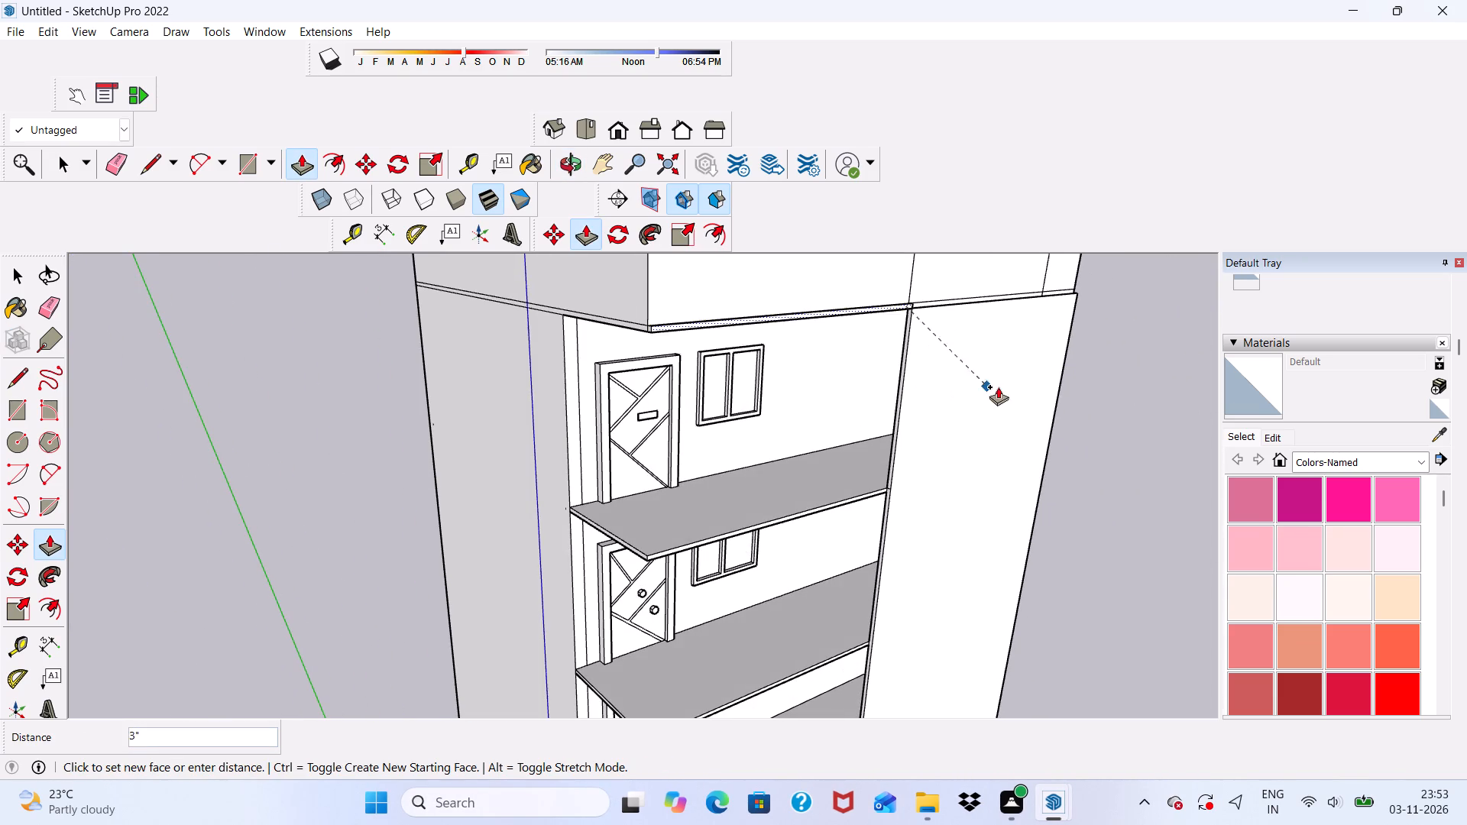
{"action": "scroll", "coordinate": [931, 400], "scroll_direction": "up", "scroll_amount": 1}
{"action": "scroll", "coordinate": [912, 441], "scroll_direction": "down", "scroll_amount": 1}
{"action": "middle_click_drag", "start_coordinate": [908, 448], "coordinate": [568, 645]}
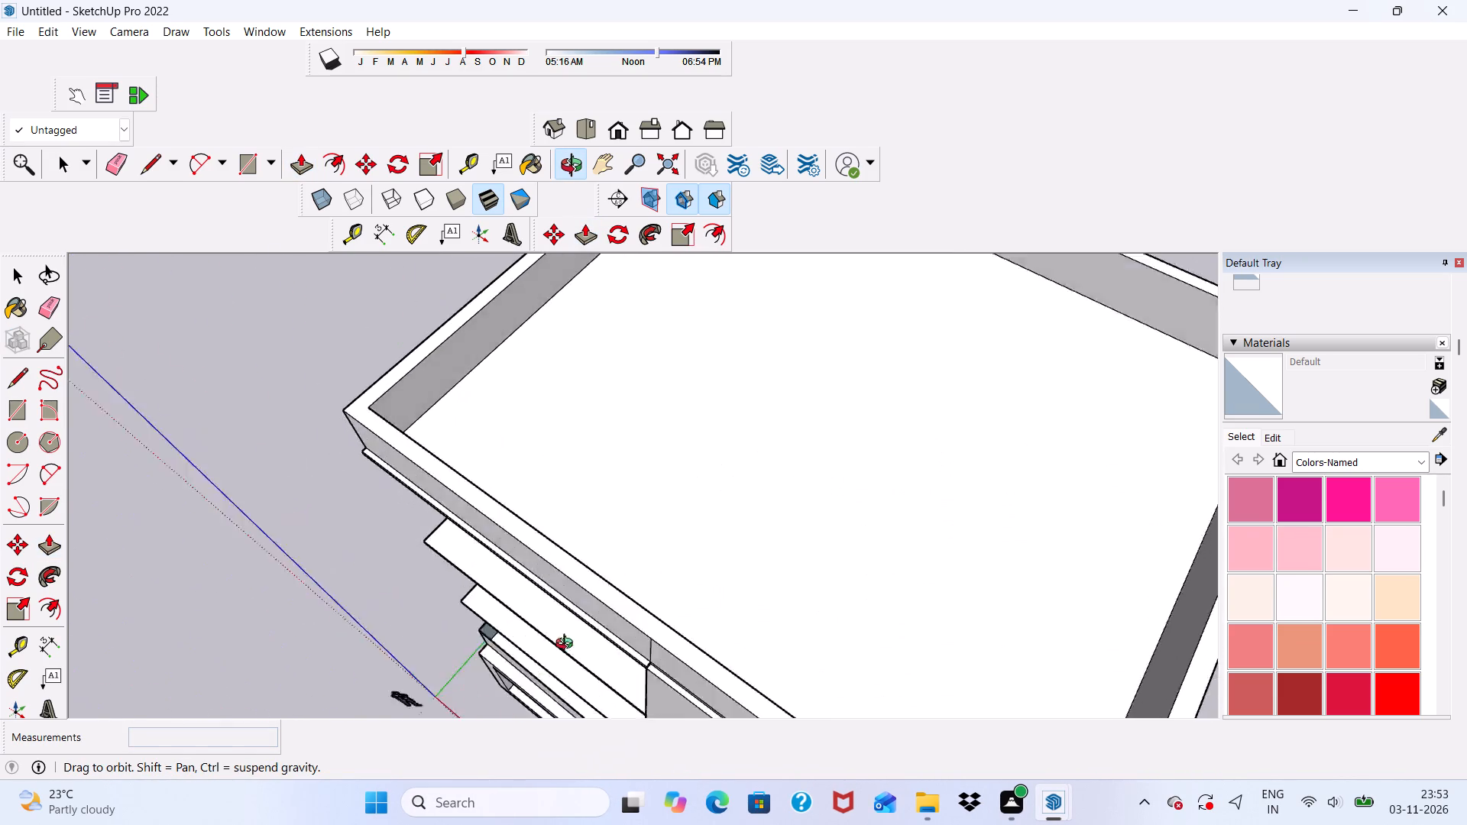
{"action": "middle_click_drag", "start_coordinate": [568, 645], "coordinate": [633, 548]}
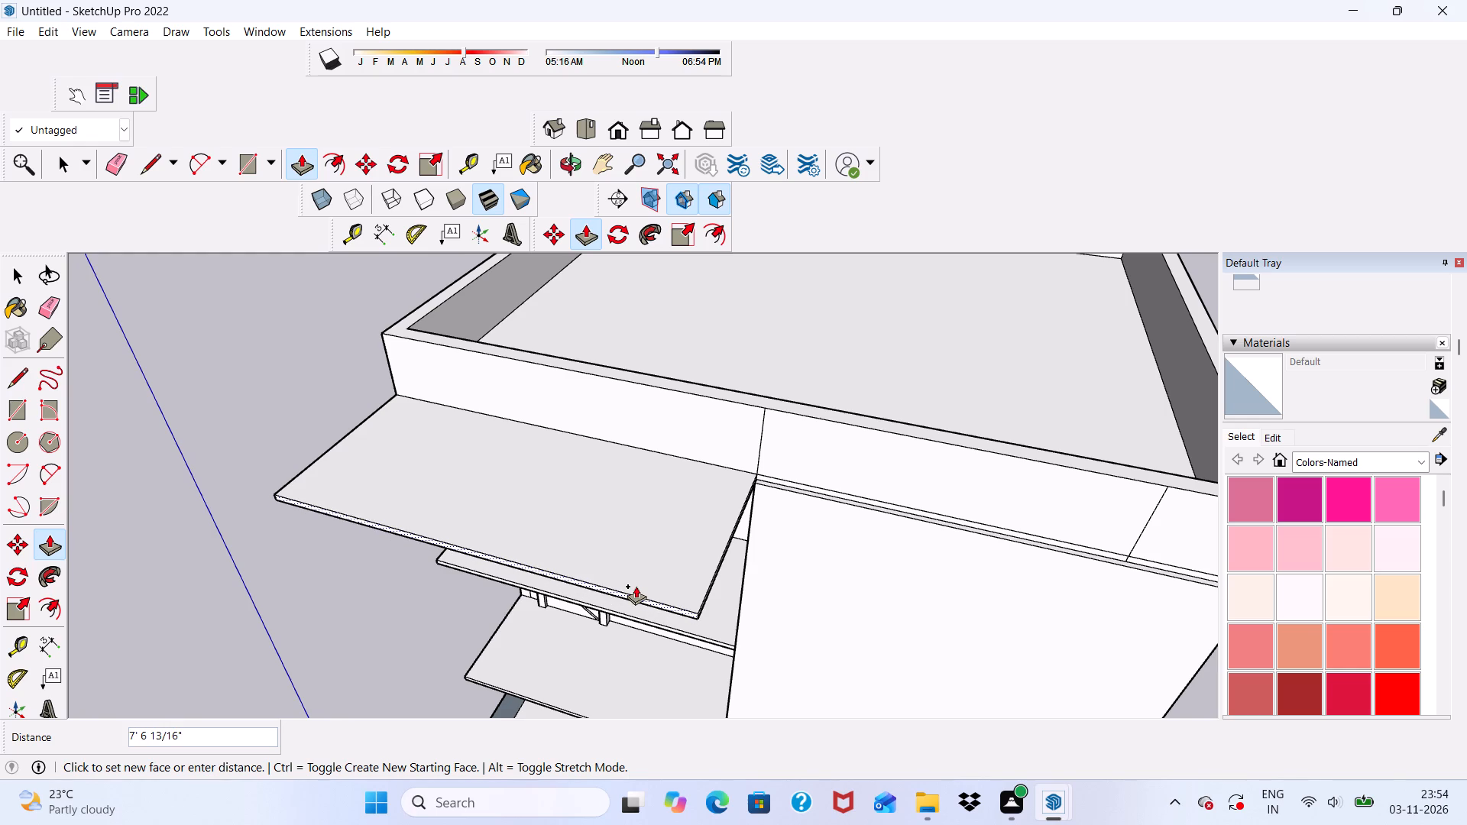
{"action": "key", "text": "1"}
{"action": "key", "text": "apostrophe"}
{"action": "key", "text": "Return"}
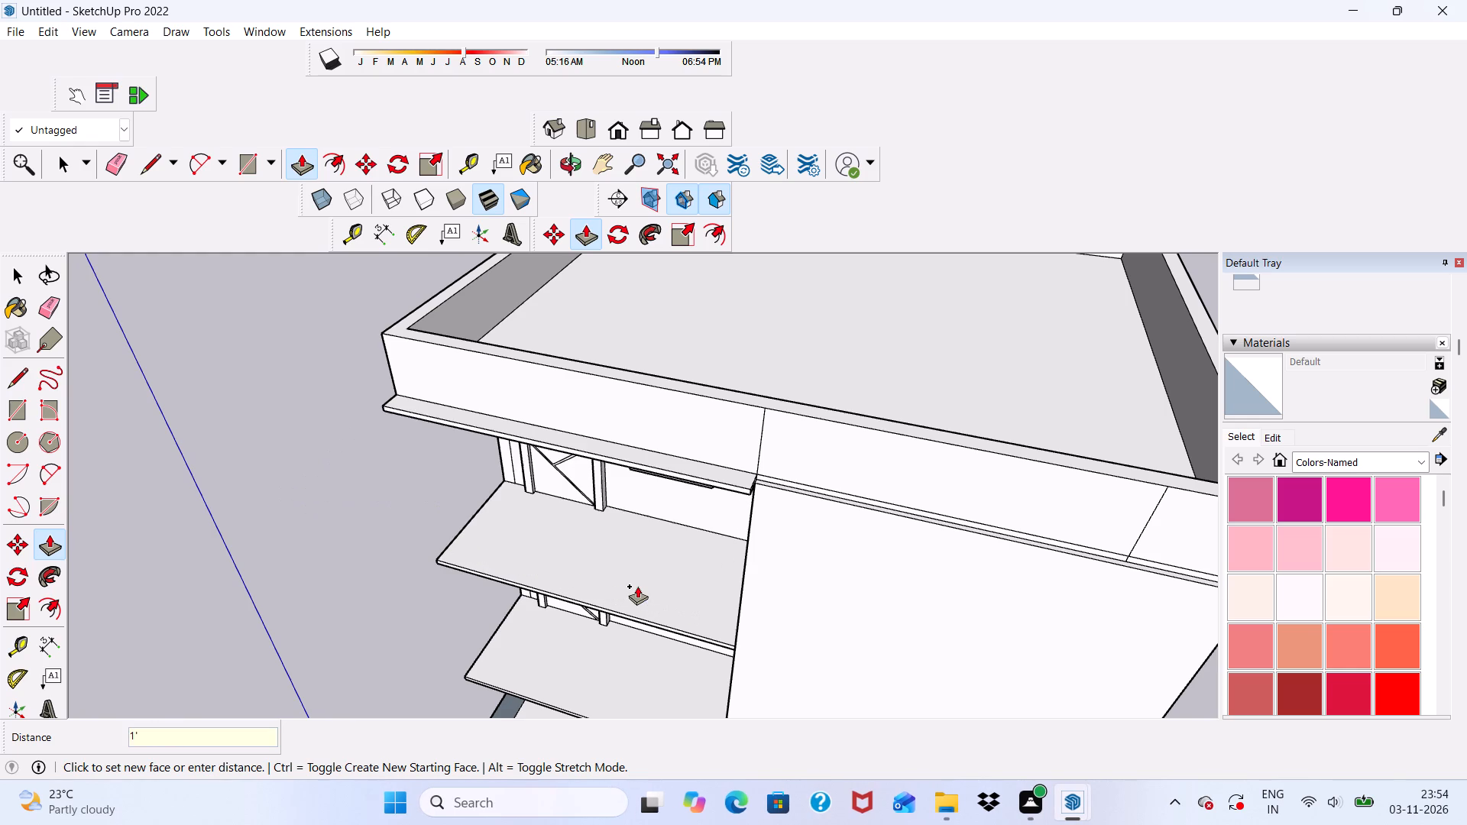
Examine the projecting roof ledge above the topmost door and window from the front and from below.
{"action": "middle_click_drag", "start_coordinate": [692, 503], "coordinate": [761, 338]}
{"action": "scroll", "coordinate": [770, 335], "scroll_direction": "up", "scroll_amount": 1}
{"action": "scroll", "coordinate": [775, 384], "scroll_direction": "down", "scroll_amount": 5}
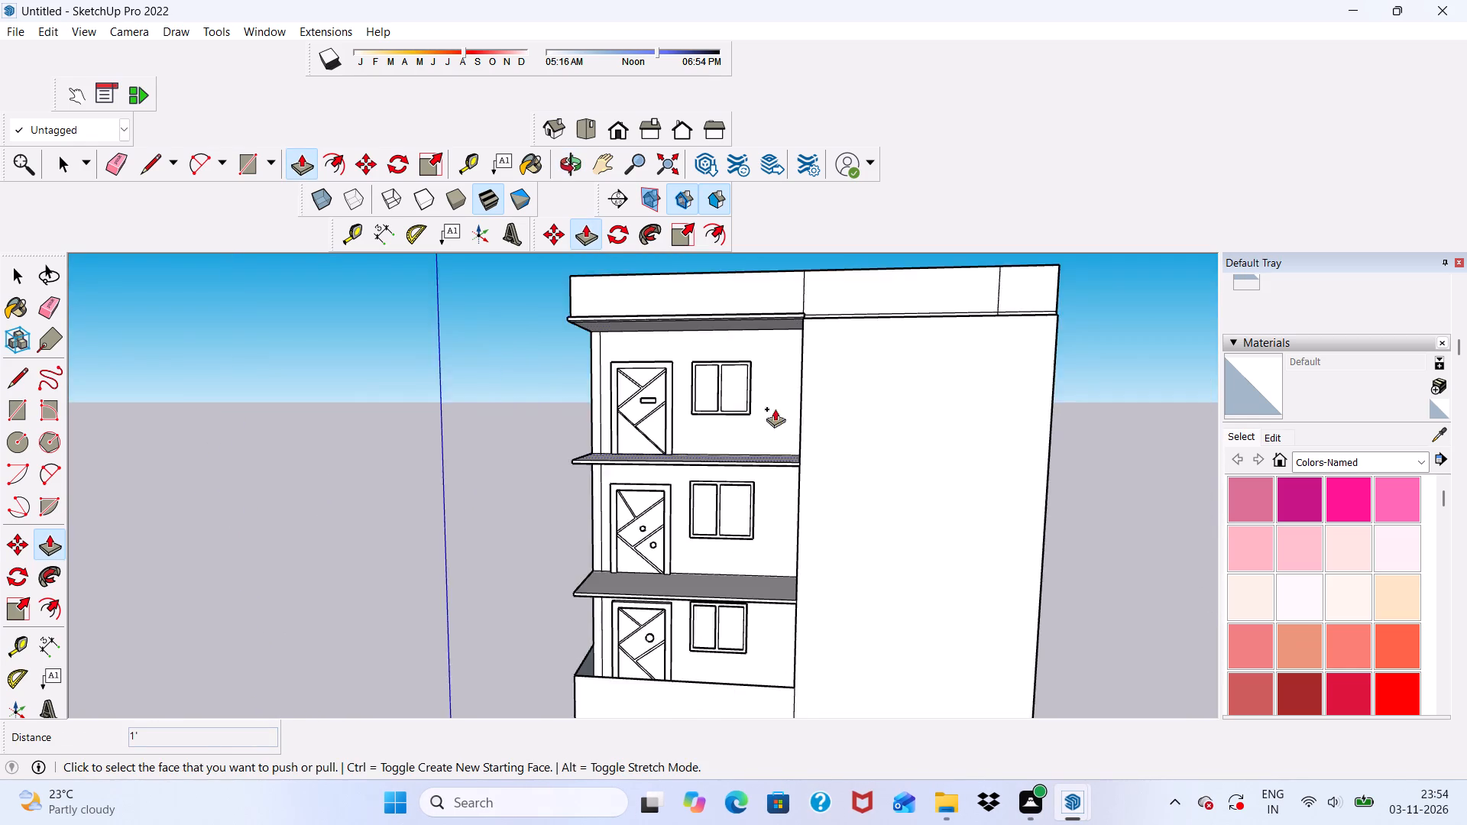
{"action": "scroll", "coordinate": [723, 285], "scroll_direction": "up", "scroll_amount": 6}
{"action": "middle_click_drag", "start_coordinate": [739, 357], "coordinate": [796, 232]}
{"action": "scroll", "coordinate": [803, 239], "scroll_direction": "up", "scroll_amount": 1}
{"action": "scroll", "coordinate": [782, 288], "scroll_direction": "down", "scroll_amount": 5}
{"action": "scroll", "coordinate": [740, 302], "scroll_direction": "up", "scroll_amount": 8}
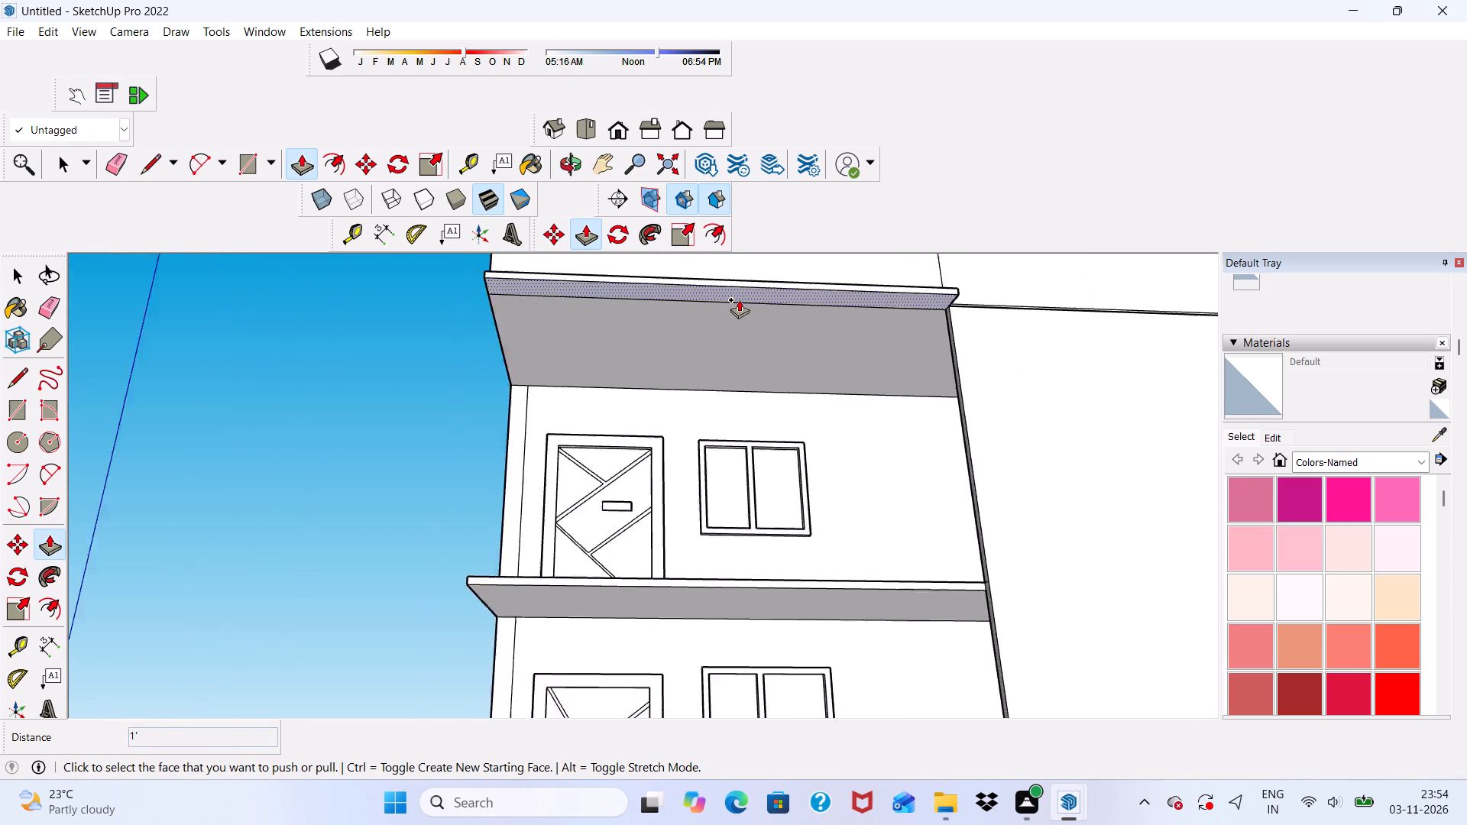
Push/Pull the underside of the projecting roof ledge downward by about 8 1/2" to thicken the ledge.
{"action": "scroll", "coordinate": [739, 299], "scroll_direction": "up", "scroll_amount": 3}
{"action": "left_click", "coordinate": [738, 294]}
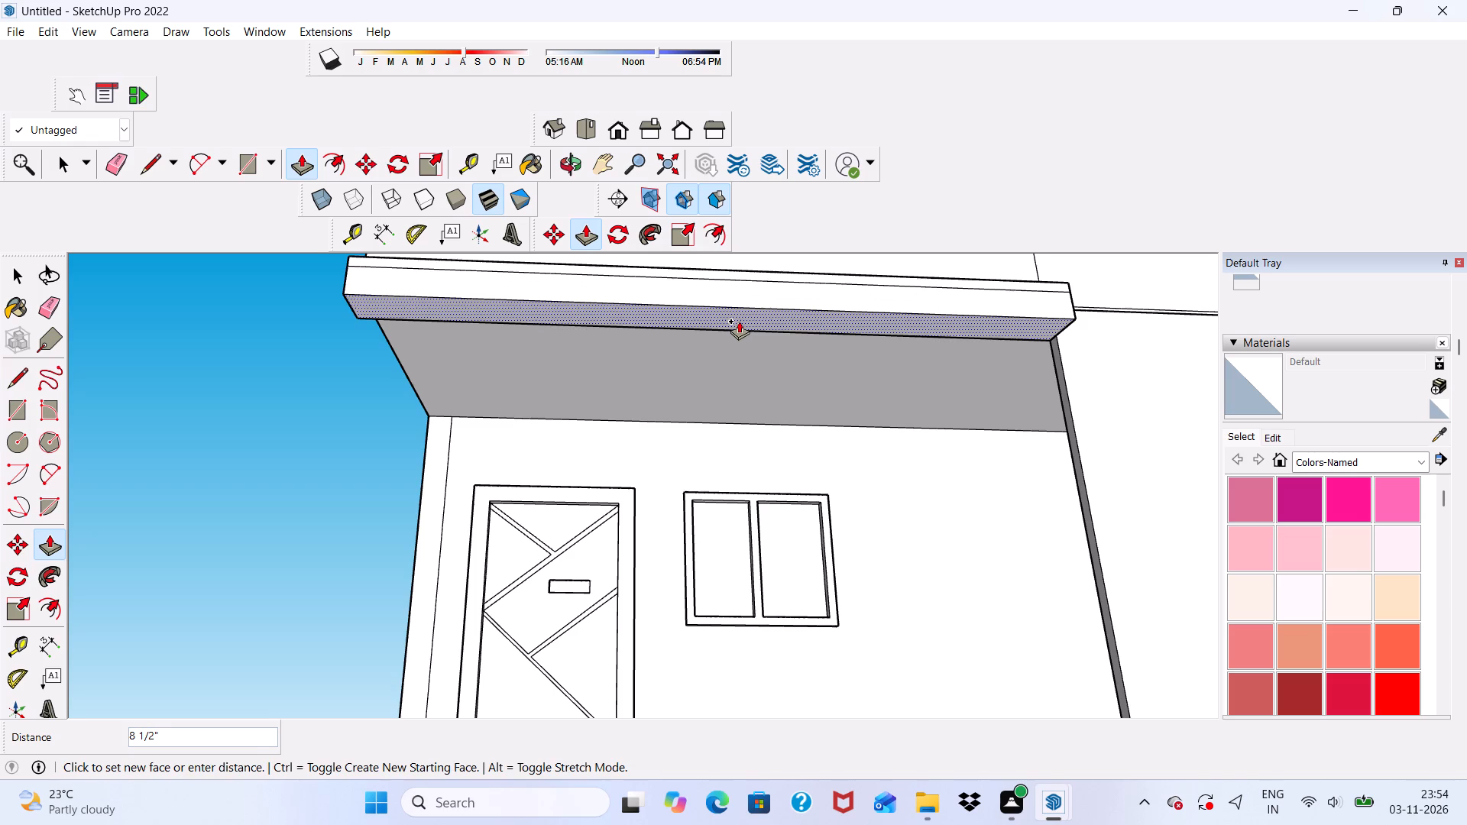
{"action": "left_click", "coordinate": [739, 321]}
{"action": "scroll", "coordinate": [743, 301], "scroll_direction": "down", "scroll_amount": 3}
{"action": "middle_click_drag", "start_coordinate": [751, 308], "coordinate": [814, 341]}
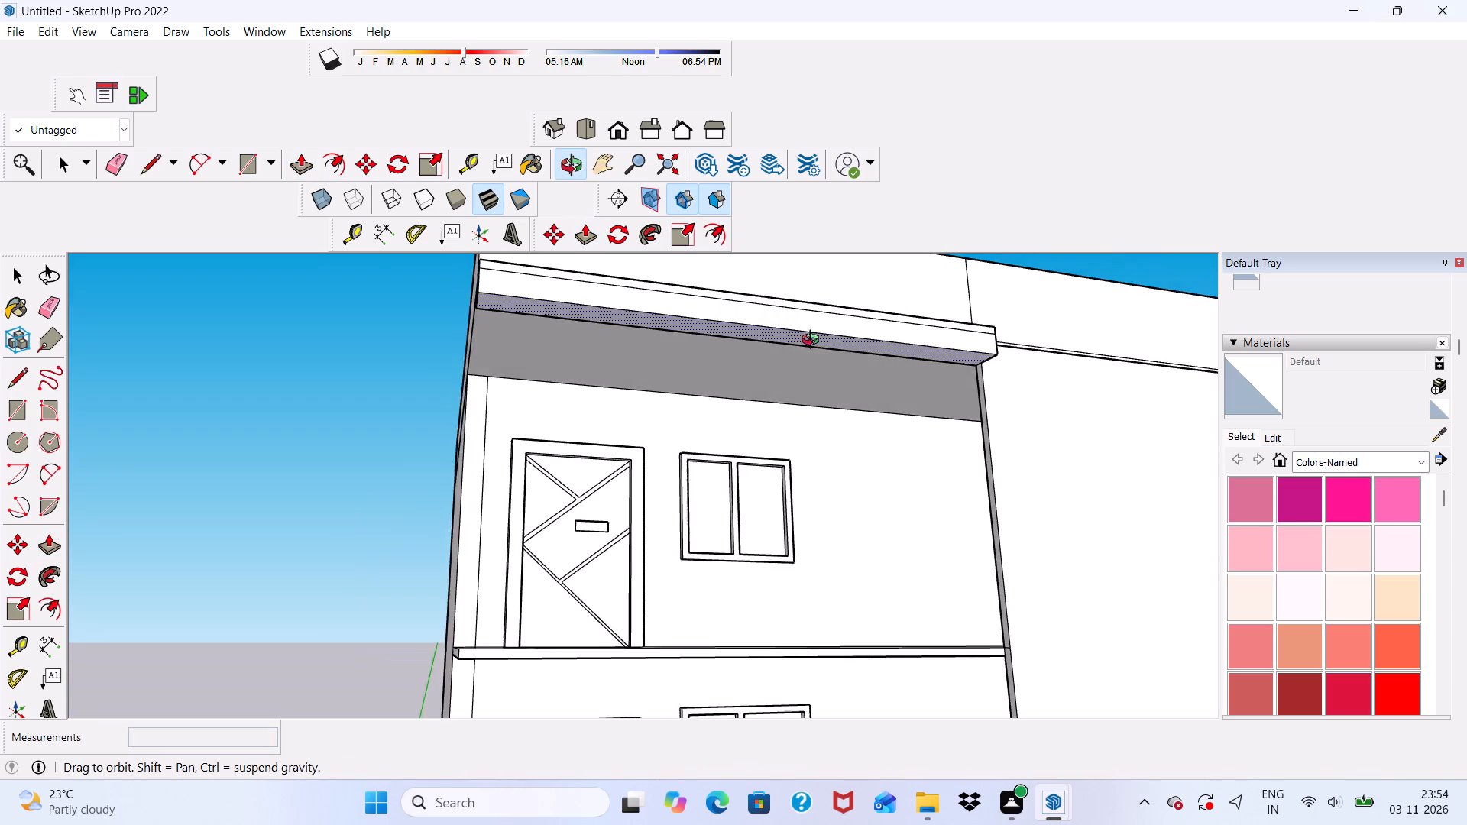
{"action": "middle_click_drag", "start_coordinate": [814, 341], "coordinate": [776, 382]}
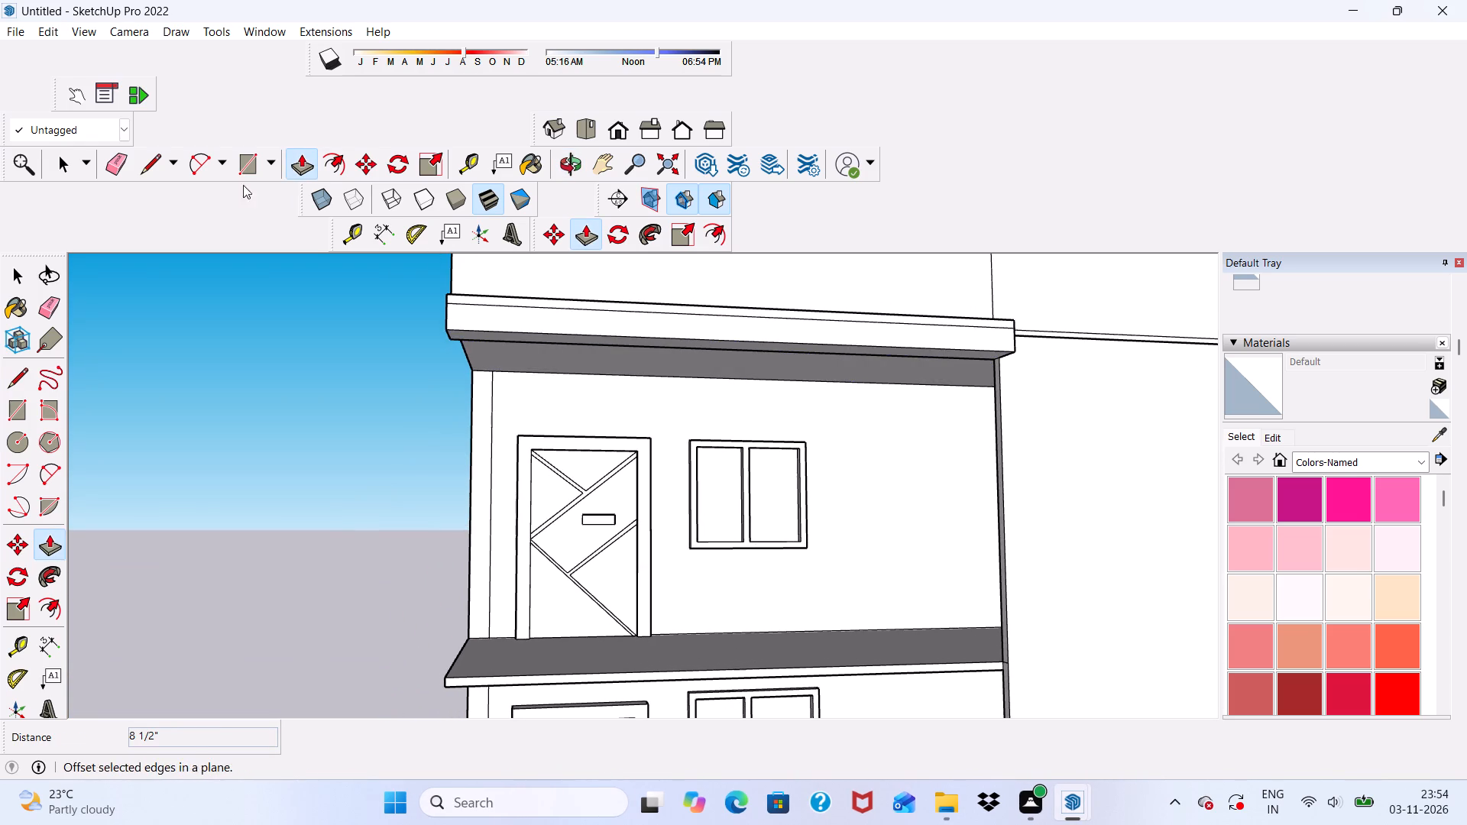
Draw a rectangle of 1' by about 7" on the ledge's underside at the corner on the door side.
{"action": "left_click", "coordinate": [251, 159]}
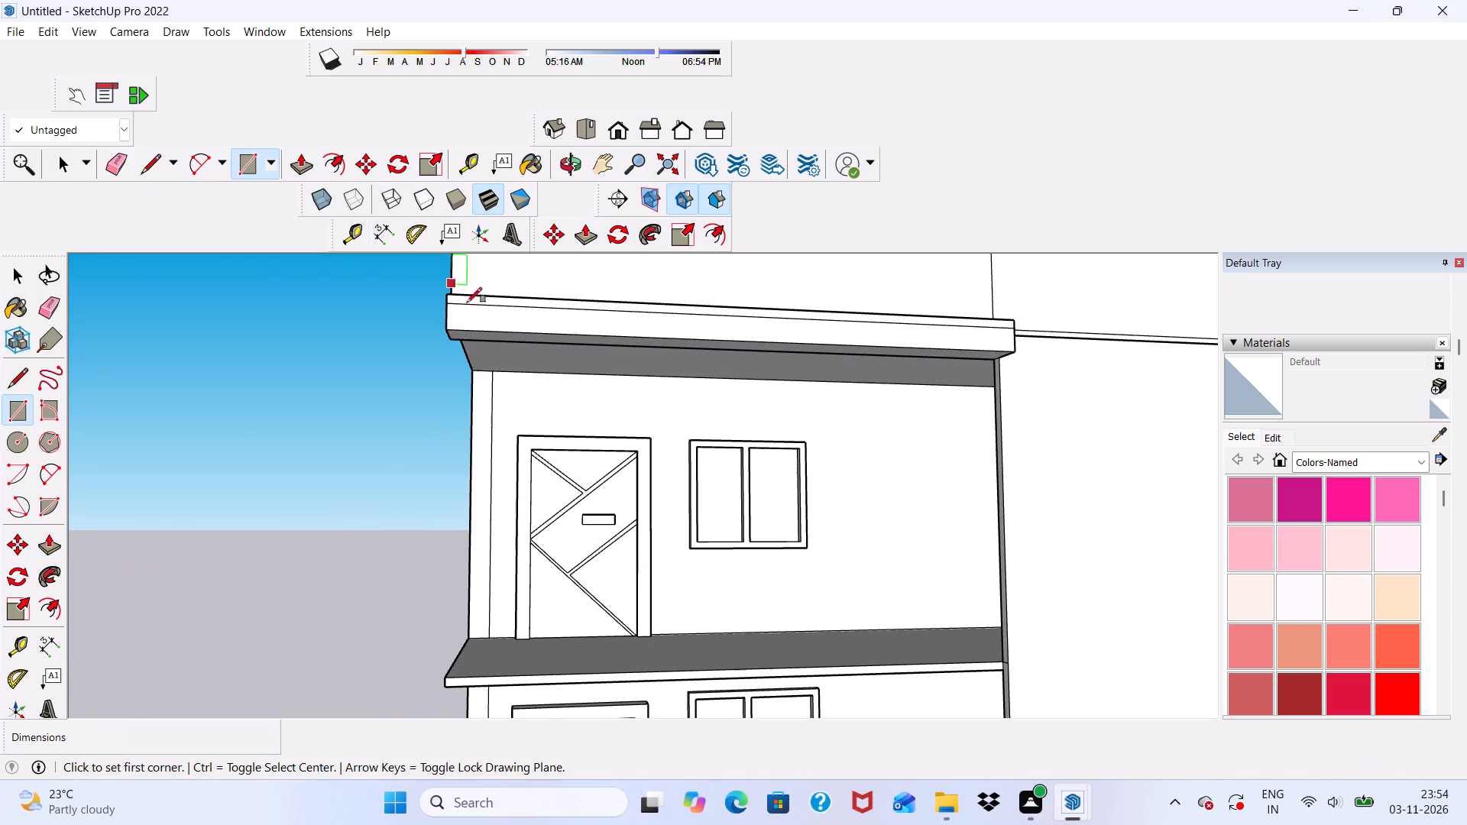
{"action": "middle_click_drag", "start_coordinate": [500, 375], "coordinate": [570, 357]}
{"action": "scroll", "coordinate": [558, 301], "scroll_direction": "up", "scroll_amount": 8}
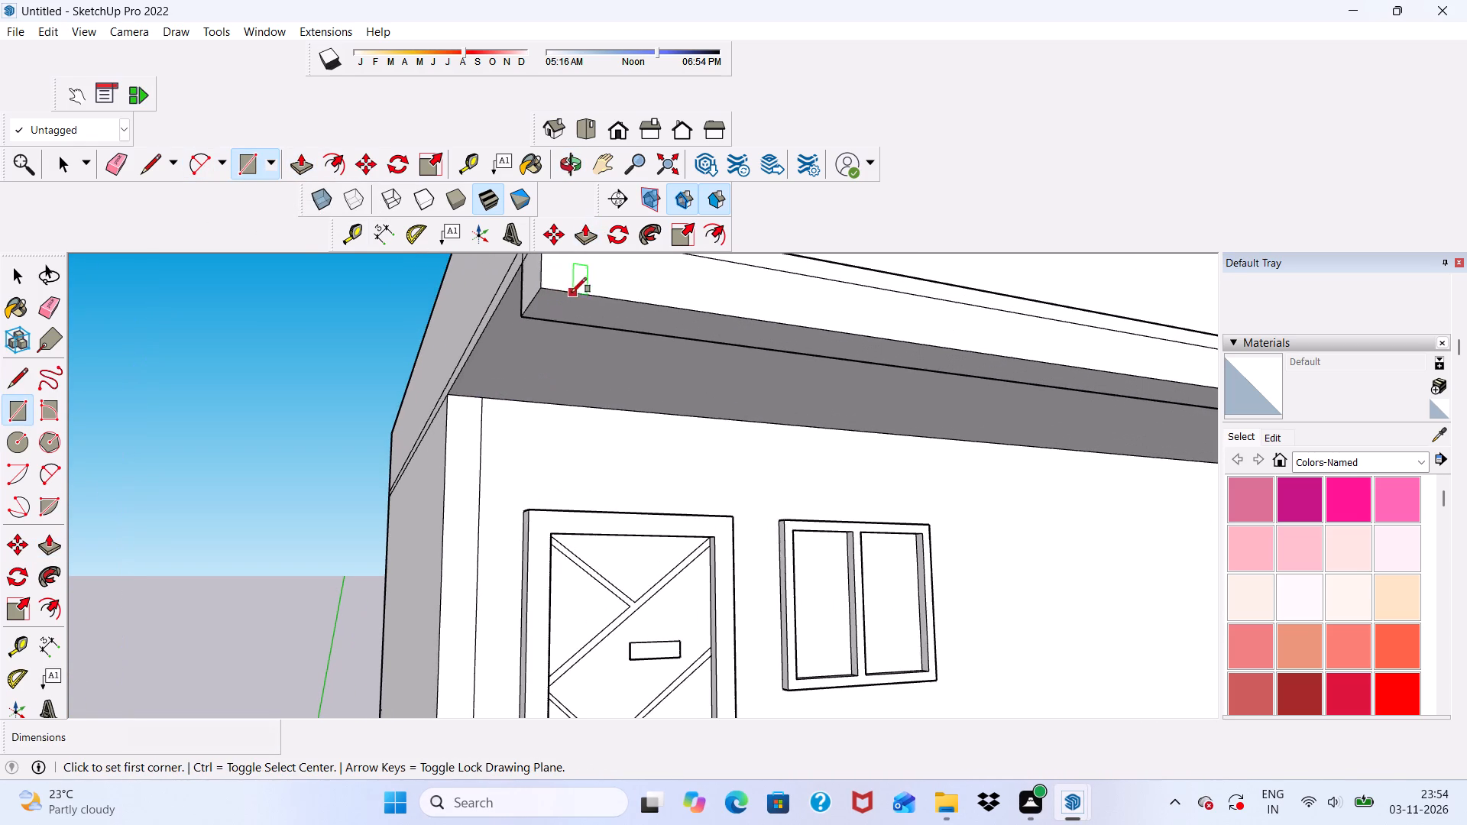
{"action": "left_click", "coordinate": [541, 292]}
{"action": "scroll", "coordinate": [547, 311], "scroll_direction": "up", "scroll_amount": 3}
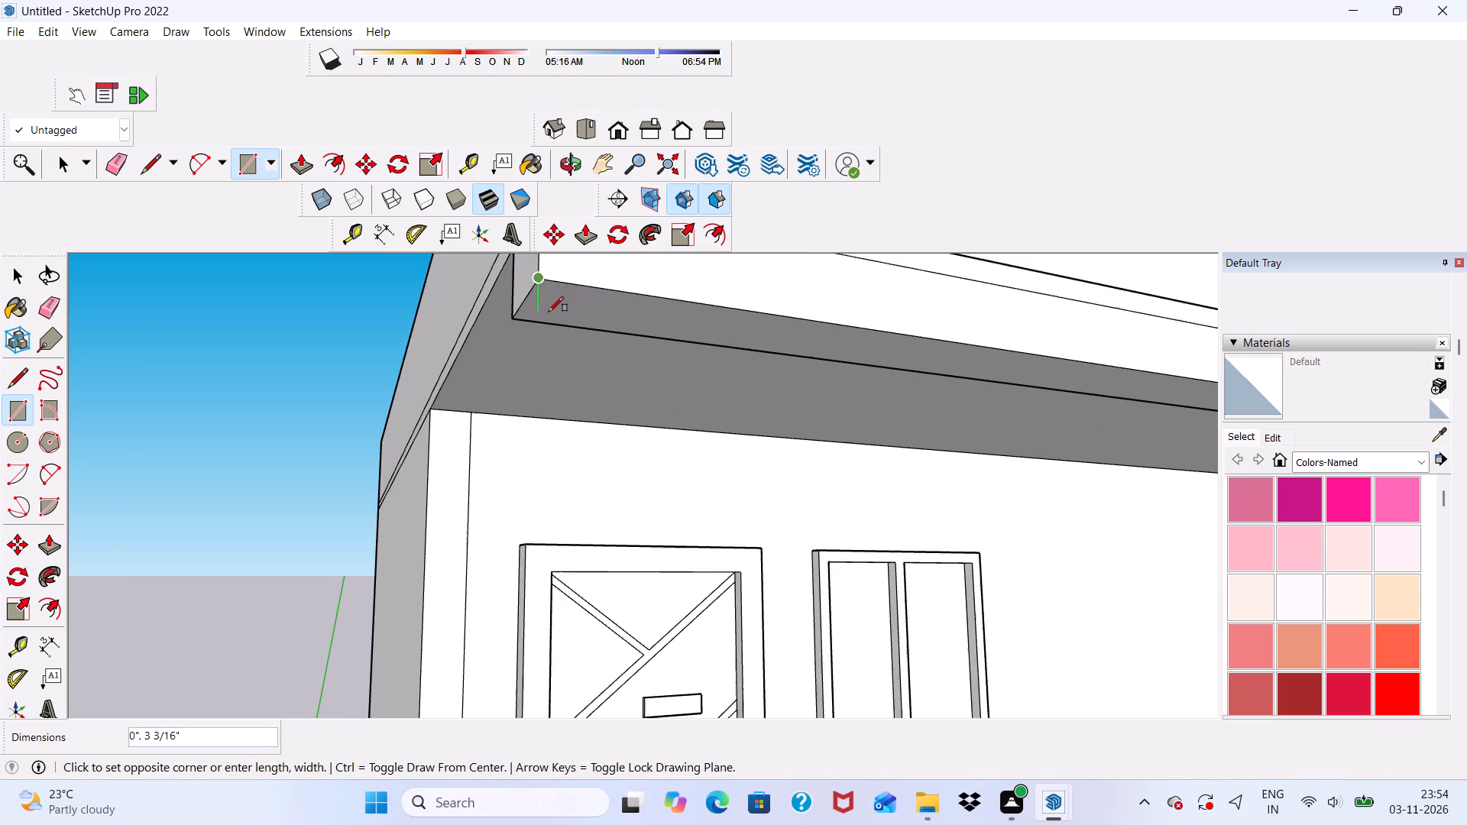
{"action": "scroll", "coordinate": [549, 312], "scroll_direction": "up", "scroll_amount": 5}
{"action": "left_click", "coordinate": [574, 330]}
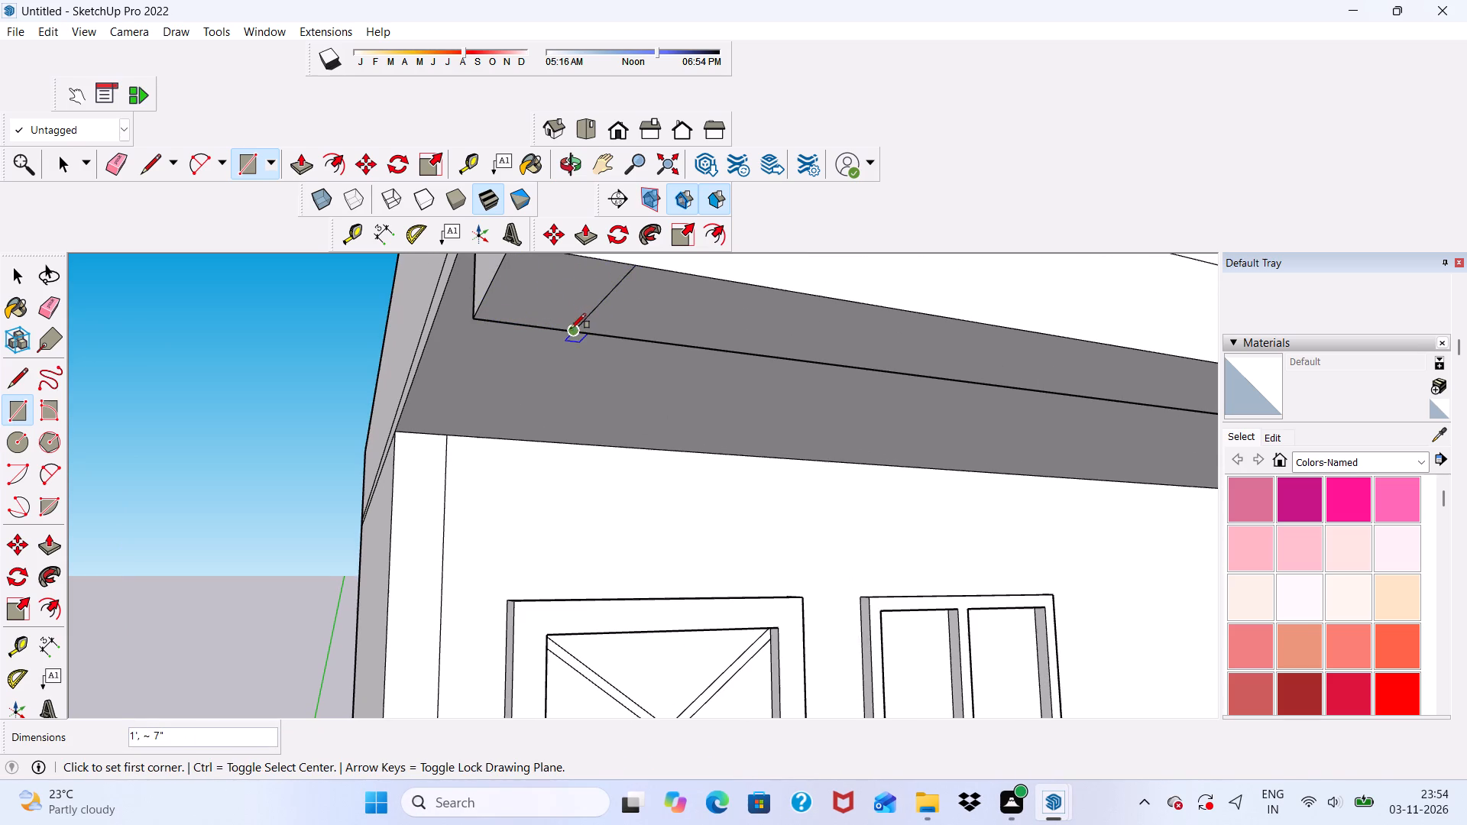
Push/Pull the door-side rectangle downward by about 9' 6 1/2" to form a column reaching the top balcony slab.
{"action": "left_click", "coordinate": [306, 160]}
{"action": "left_click", "coordinate": [529, 288]}
{"action": "scroll", "coordinate": [606, 422], "scroll_direction": "down", "scroll_amount": 10}
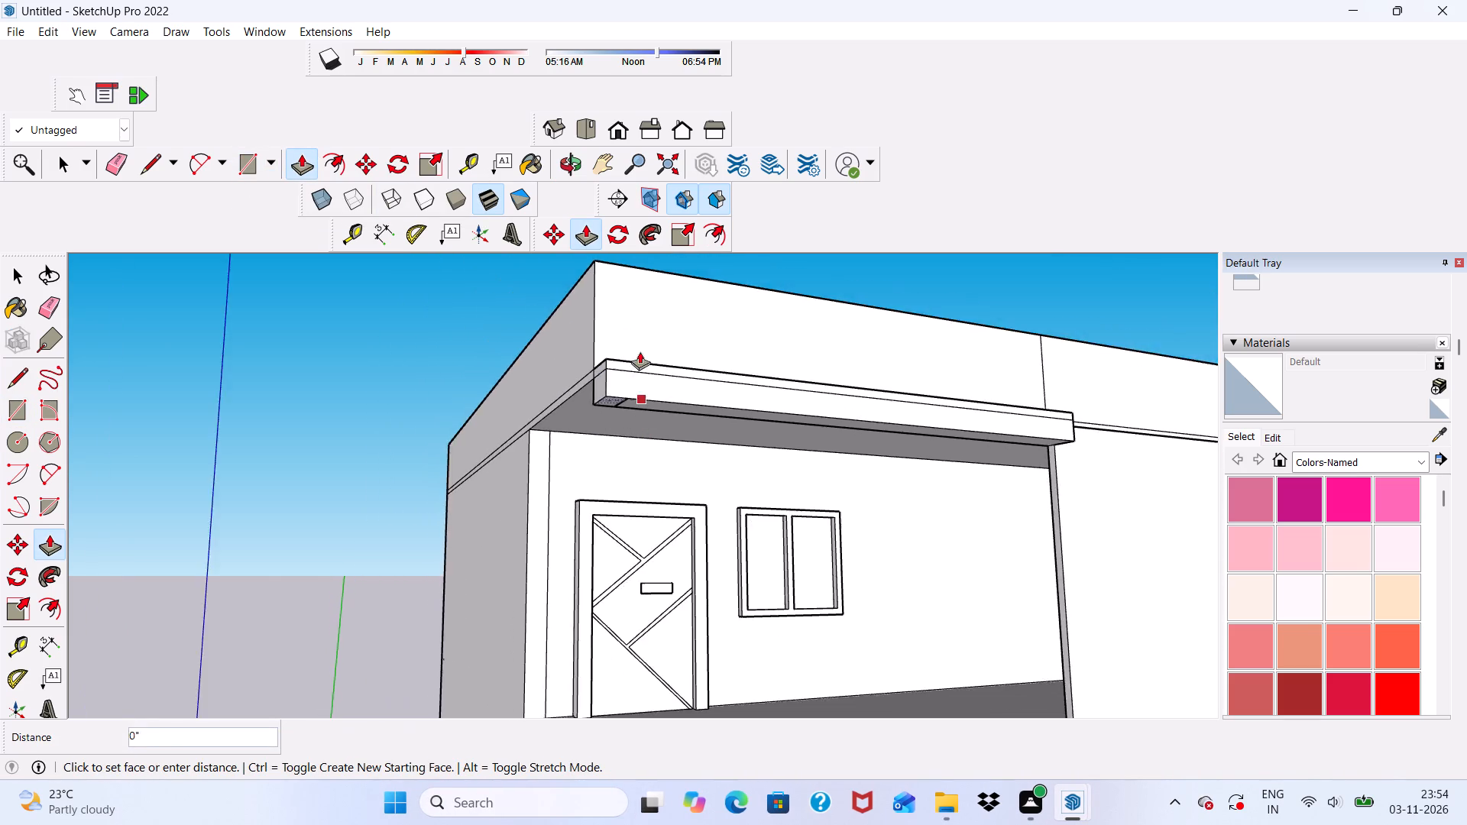
{"action": "scroll", "coordinate": [630, 331], "scroll_direction": "down", "scroll_amount": 5}
{"action": "scroll", "coordinate": [609, 616], "scroll_direction": "up", "scroll_amount": 13}
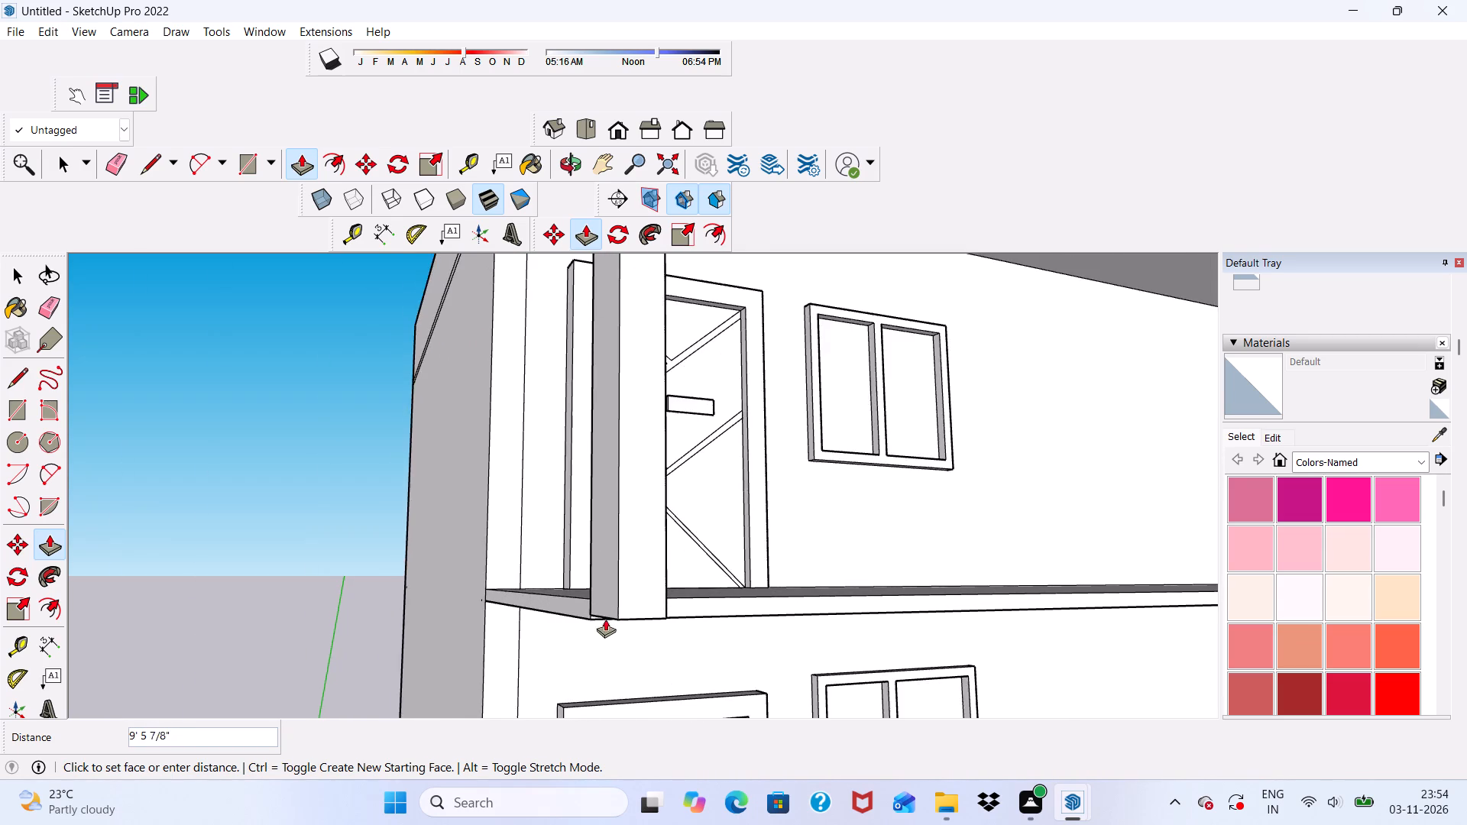
{"action": "scroll", "coordinate": [605, 619], "scroll_direction": "up", "scroll_amount": 4}
{"action": "middle_click_drag", "start_coordinate": [591, 627], "coordinate": [469, 565]}
{"action": "scroll", "coordinate": [515, 587], "scroll_direction": "down", "scroll_amount": 1}
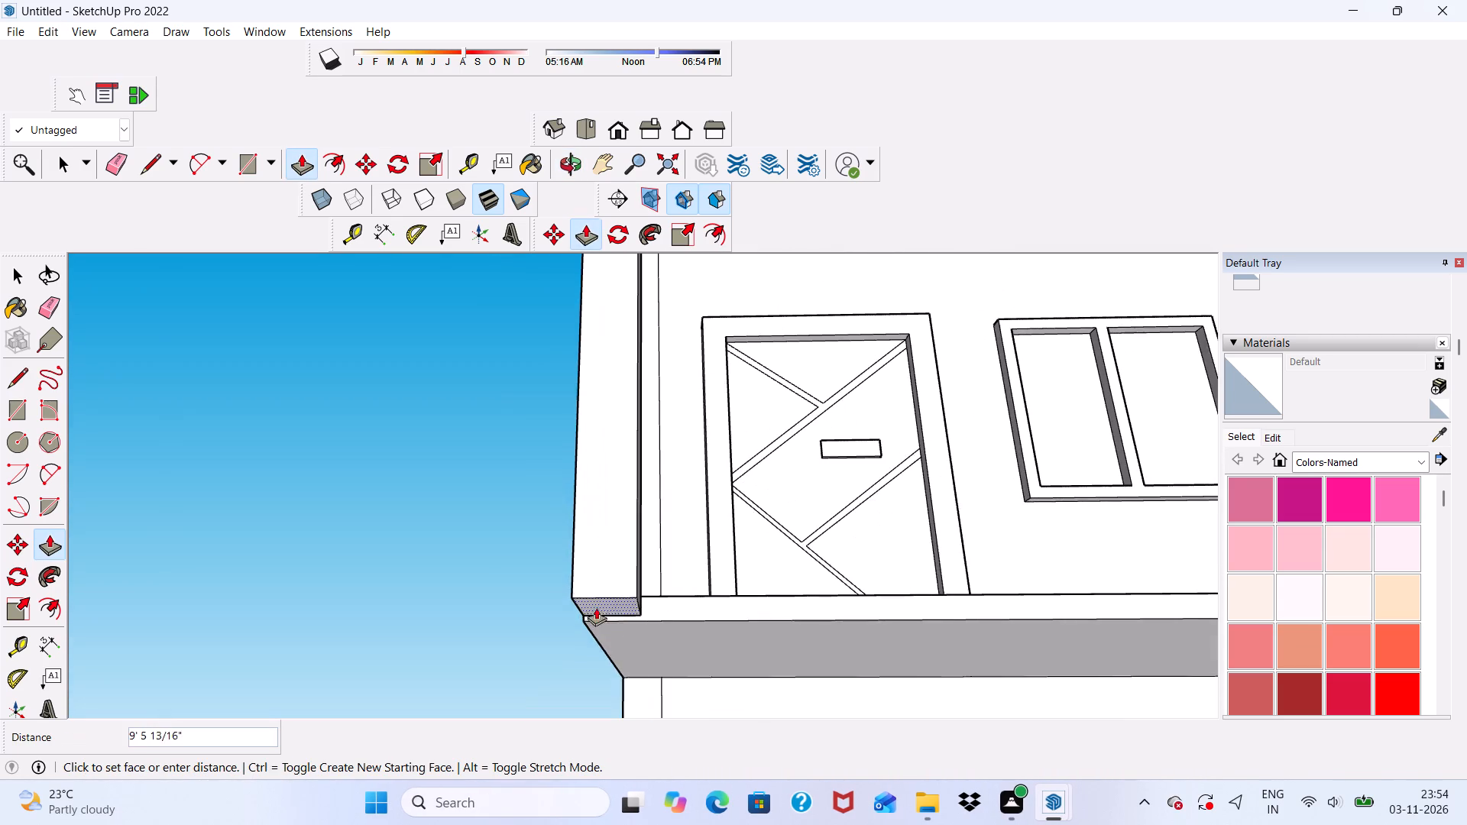
{"action": "scroll", "coordinate": [687, 605], "scroll_direction": "up", "scroll_amount": 1}
{"action": "left_click", "coordinate": [666, 620]}
{"action": "scroll", "coordinate": [623, 487], "scroll_direction": "down", "scroll_amount": 6}
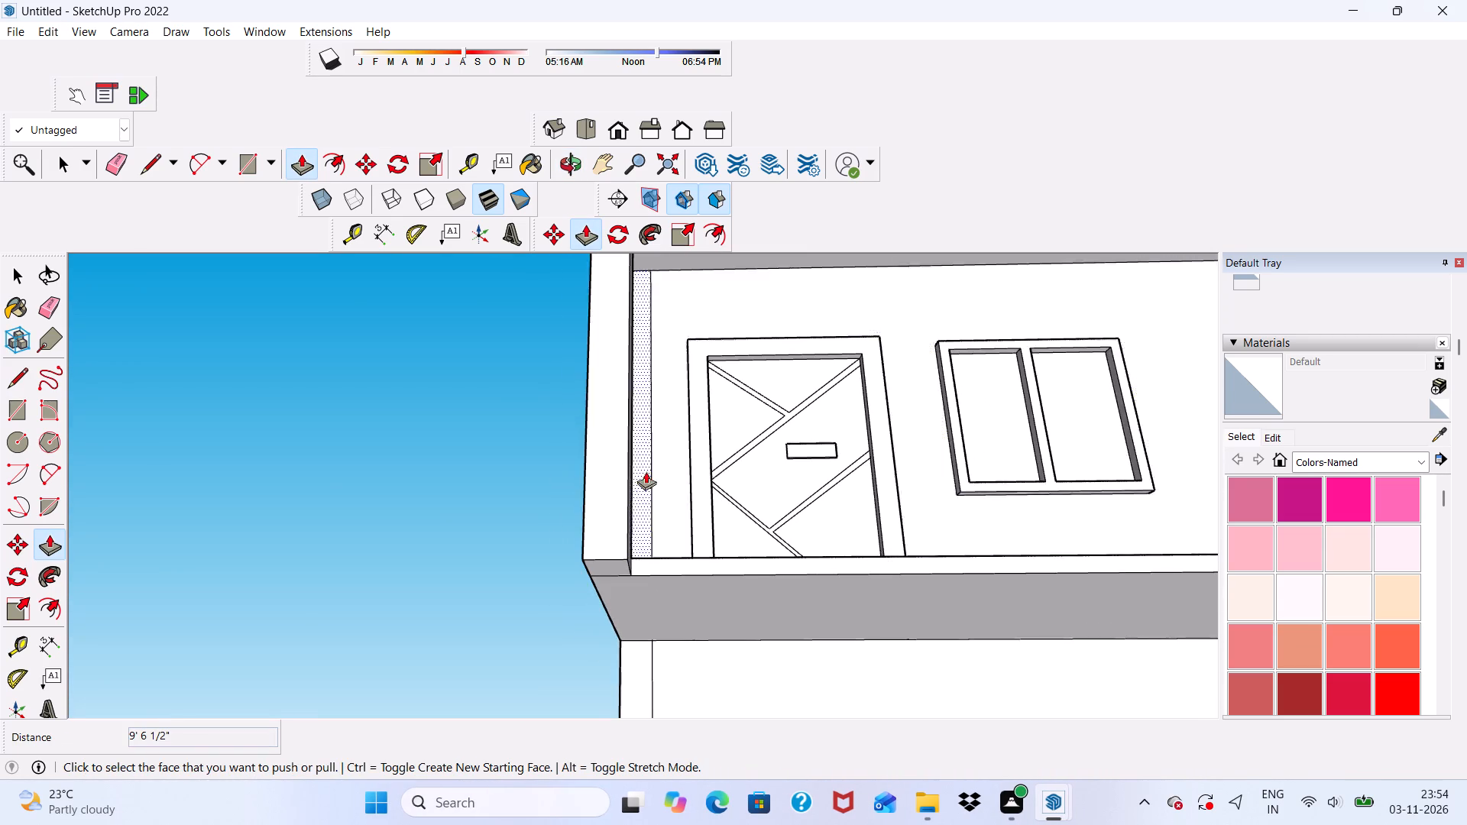
{"action": "scroll", "coordinate": [646, 471], "scroll_direction": "down", "scroll_amount": 6}
{"action": "middle_click_drag", "start_coordinate": [691, 493], "coordinate": [769, 537]}
{"action": "scroll", "coordinate": [721, 506], "scroll_direction": "down", "scroll_amount": 1}
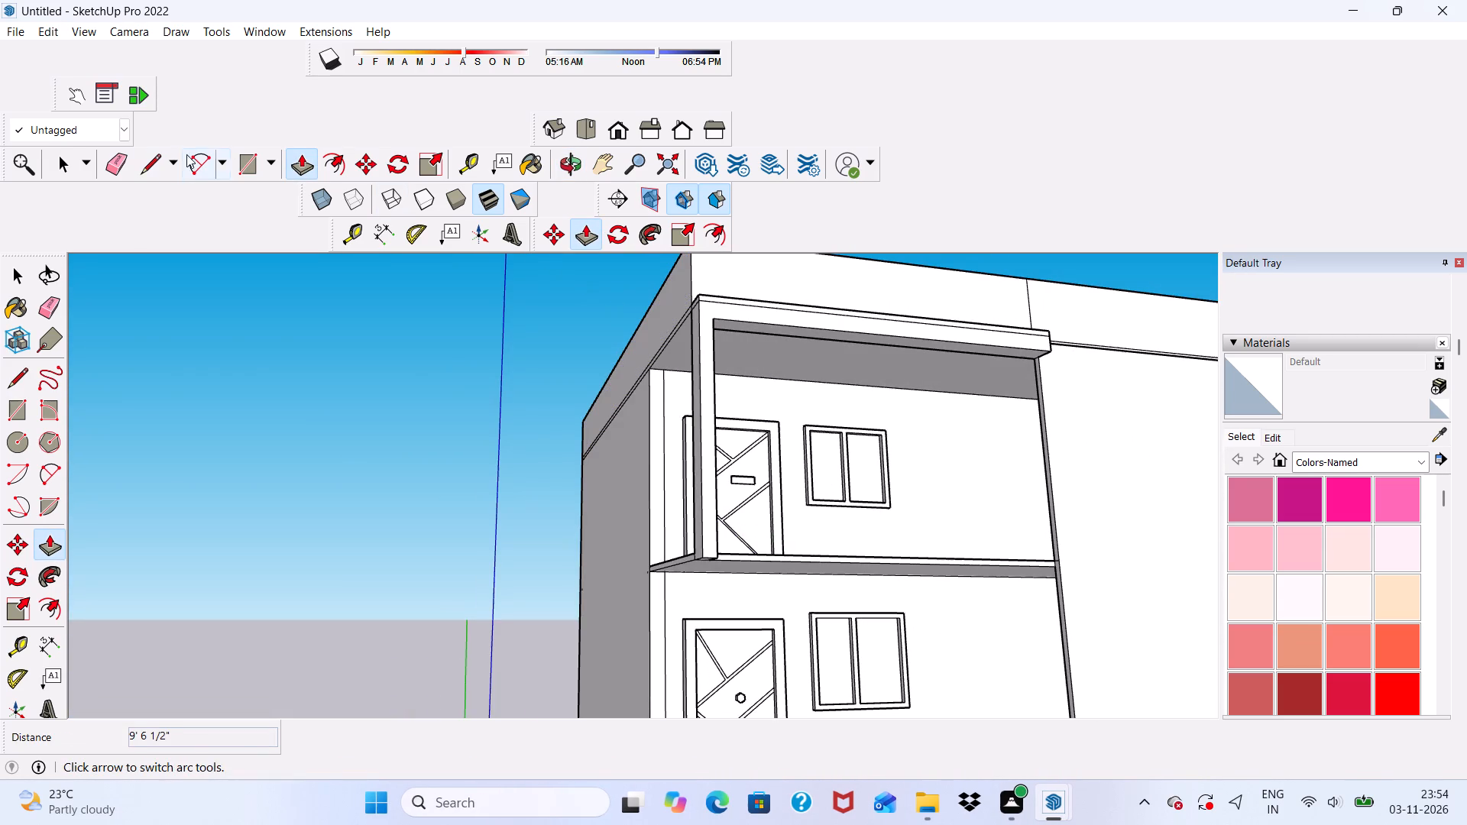
Draw a rectangle of about 1' 3 3/8" by 1' on the ledge's underside at the window-side end.
{"action": "left_click_drag", "start_coordinate": [253, 168], "coordinate": [261, 166]}
{"action": "scroll", "coordinate": [1006, 327], "scroll_direction": "up", "scroll_amount": 4}
{"action": "middle_click_drag", "start_coordinate": [1083, 390], "coordinate": [1083, 326]}
{"action": "scroll", "coordinate": [1060, 361], "scroll_direction": "up", "scroll_amount": 17}
{"action": "left_click", "coordinate": [999, 361]}
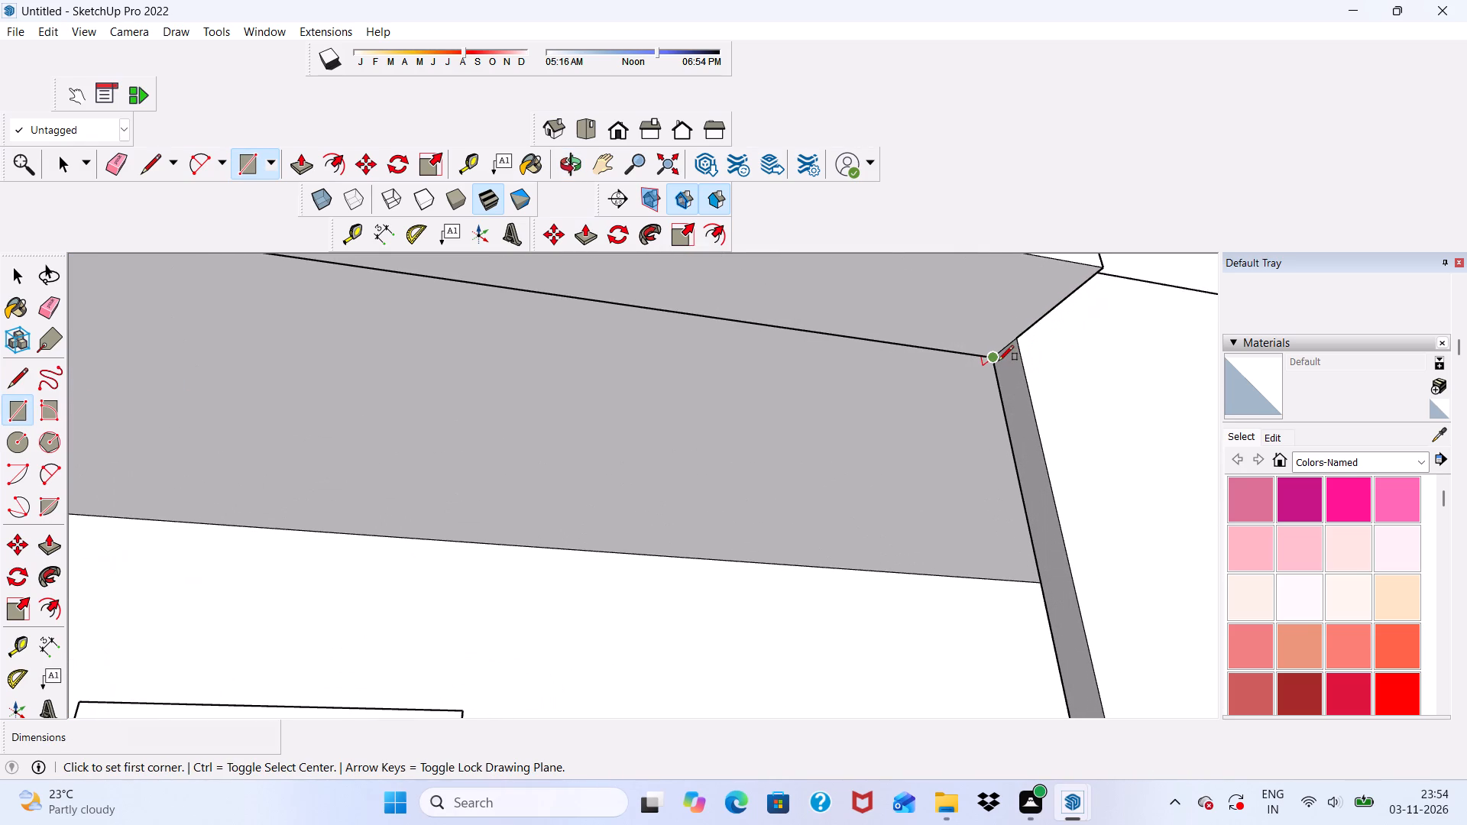
{"action": "scroll", "coordinate": [1013, 293], "scroll_direction": "down", "scroll_amount": 10}
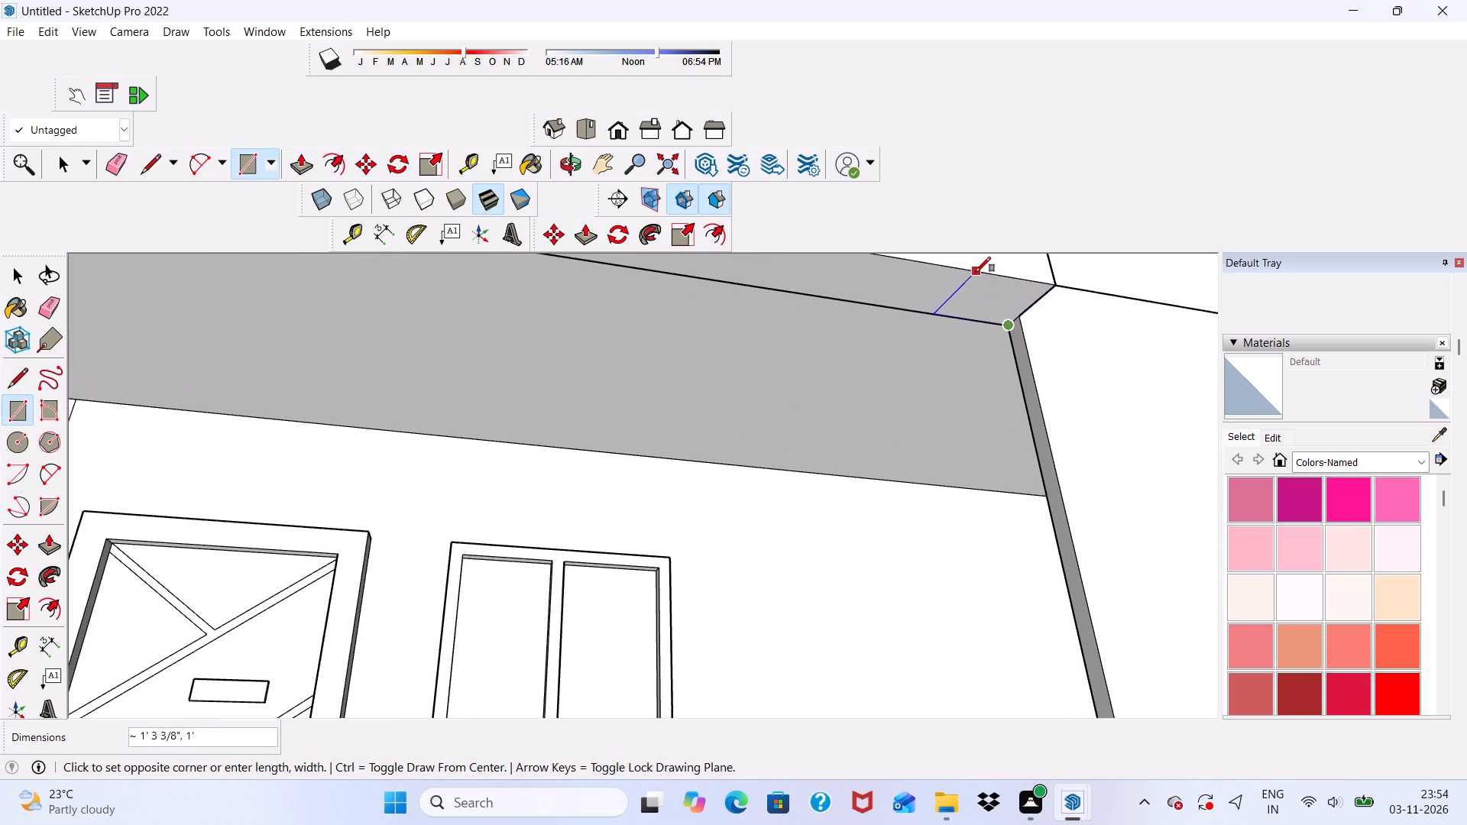
{"action": "left_click", "coordinate": [976, 272]}
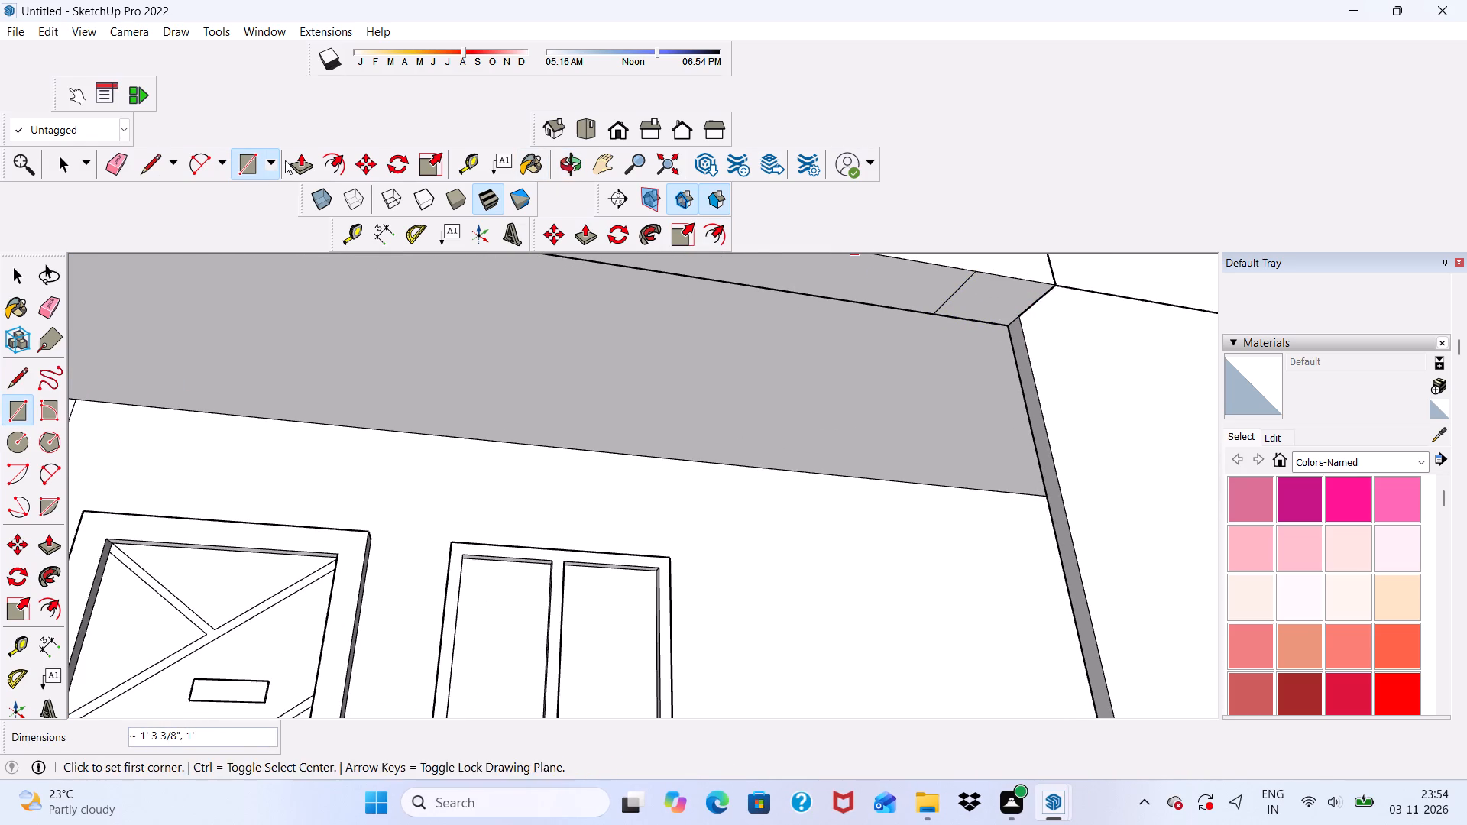
Push/Pull the window-side rectangle downward by 9' 3 1/2" to form a second column down to the top balcony.
{"action": "left_click_drag", "start_coordinate": [301, 163], "coordinate": [311, 163]}
{"action": "left_click", "coordinate": [1015, 290]}
{"action": "scroll", "coordinate": [1005, 407], "scroll_direction": "down", "scroll_amount": 2}
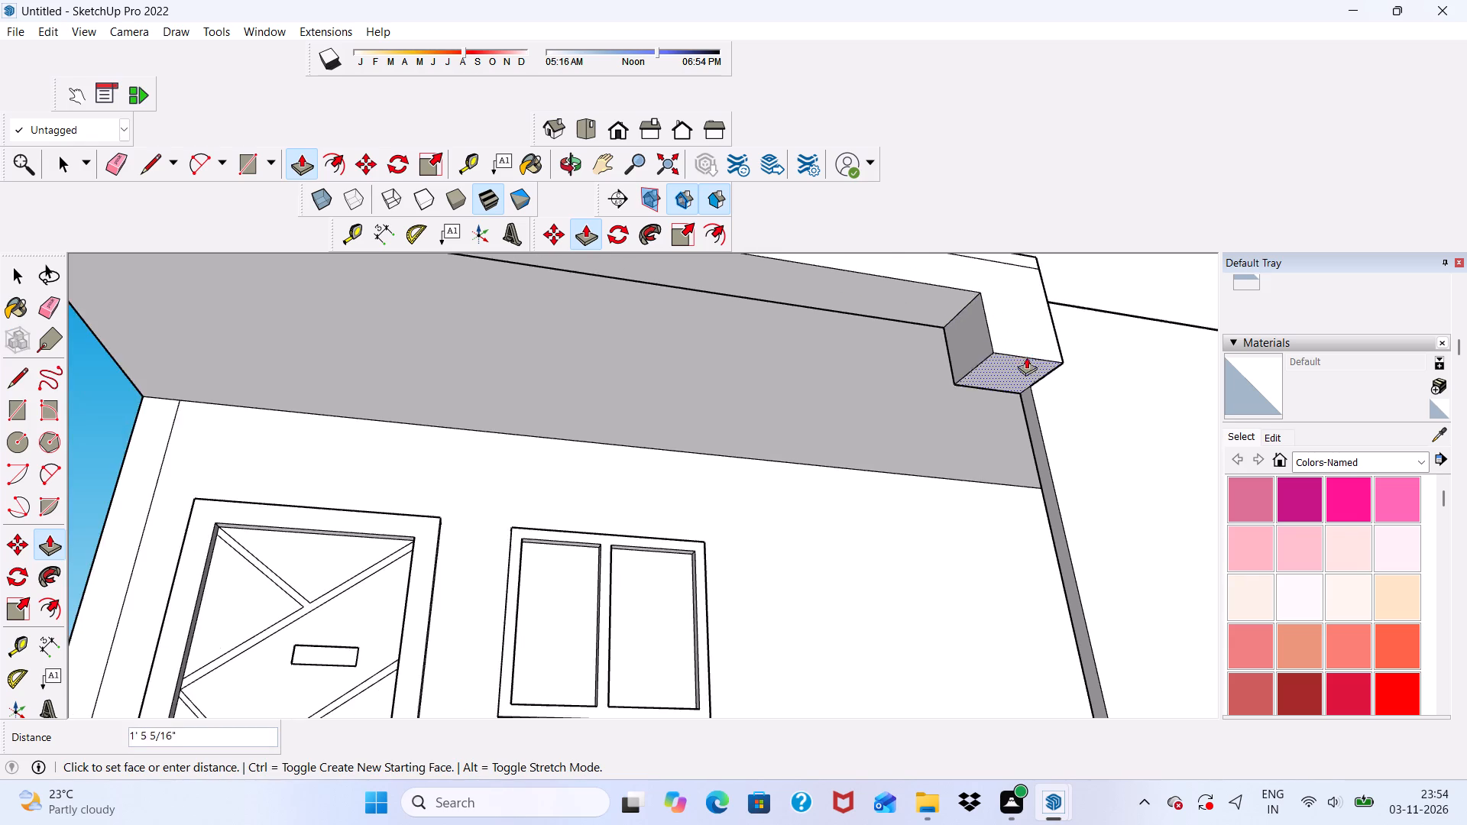
{"action": "scroll", "coordinate": [1025, 356], "scroll_direction": "down", "scroll_amount": 11}
{"action": "scroll", "coordinate": [1073, 574], "scroll_direction": "up", "scroll_amount": 7}
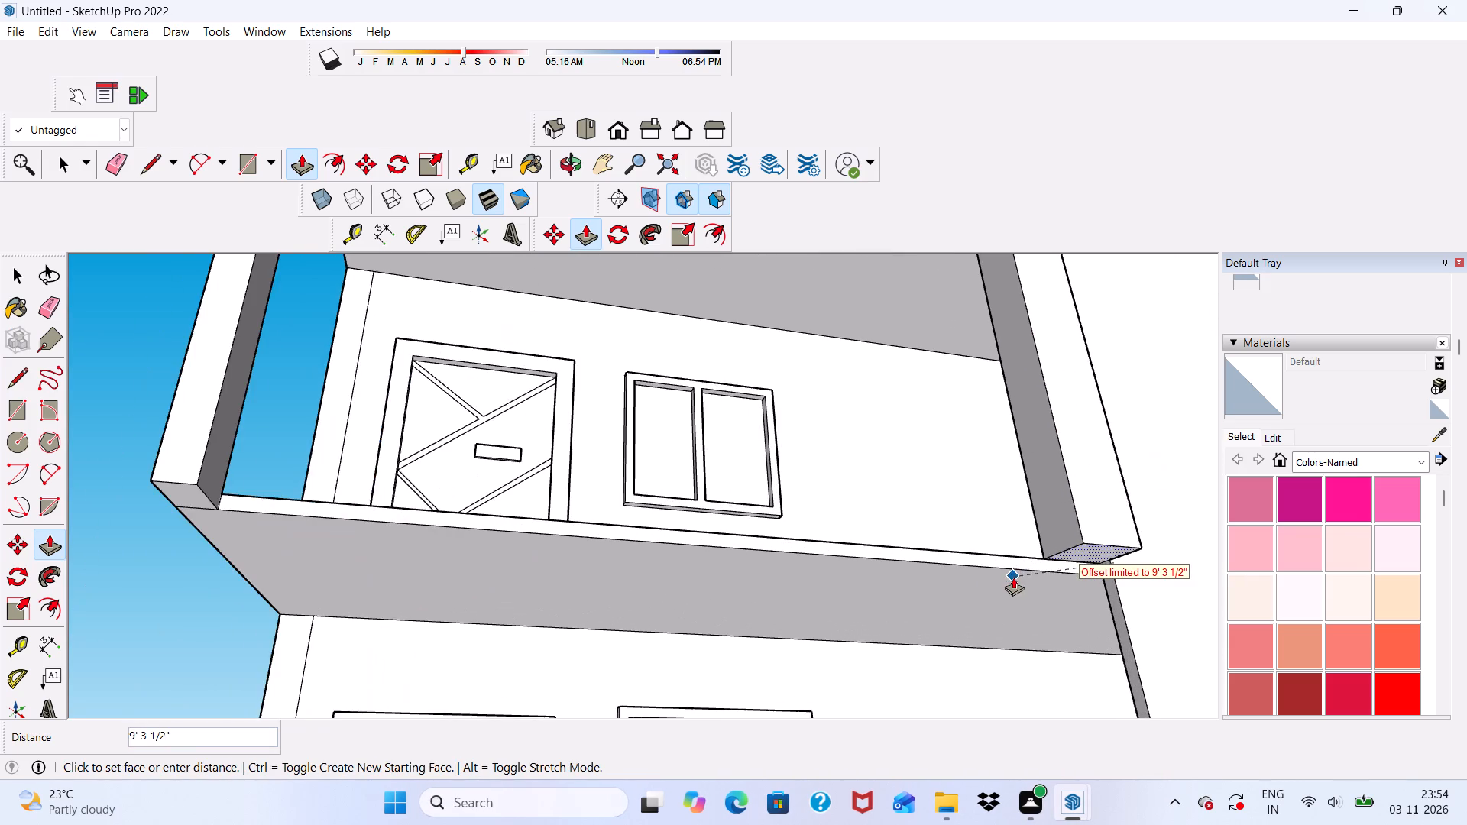
{"action": "scroll", "coordinate": [1065, 574], "scroll_direction": "down", "scroll_amount": 4}
{"action": "scroll", "coordinate": [1016, 581], "scroll_direction": "up", "scroll_amount": 3}
{"action": "left_click", "coordinate": [1017, 571]}
Extend the window-side column's bottom face downward by 3" to the balcony slab's lower edge.
{"action": "scroll", "coordinate": [1064, 557], "scroll_direction": "up", "scroll_amount": 2}
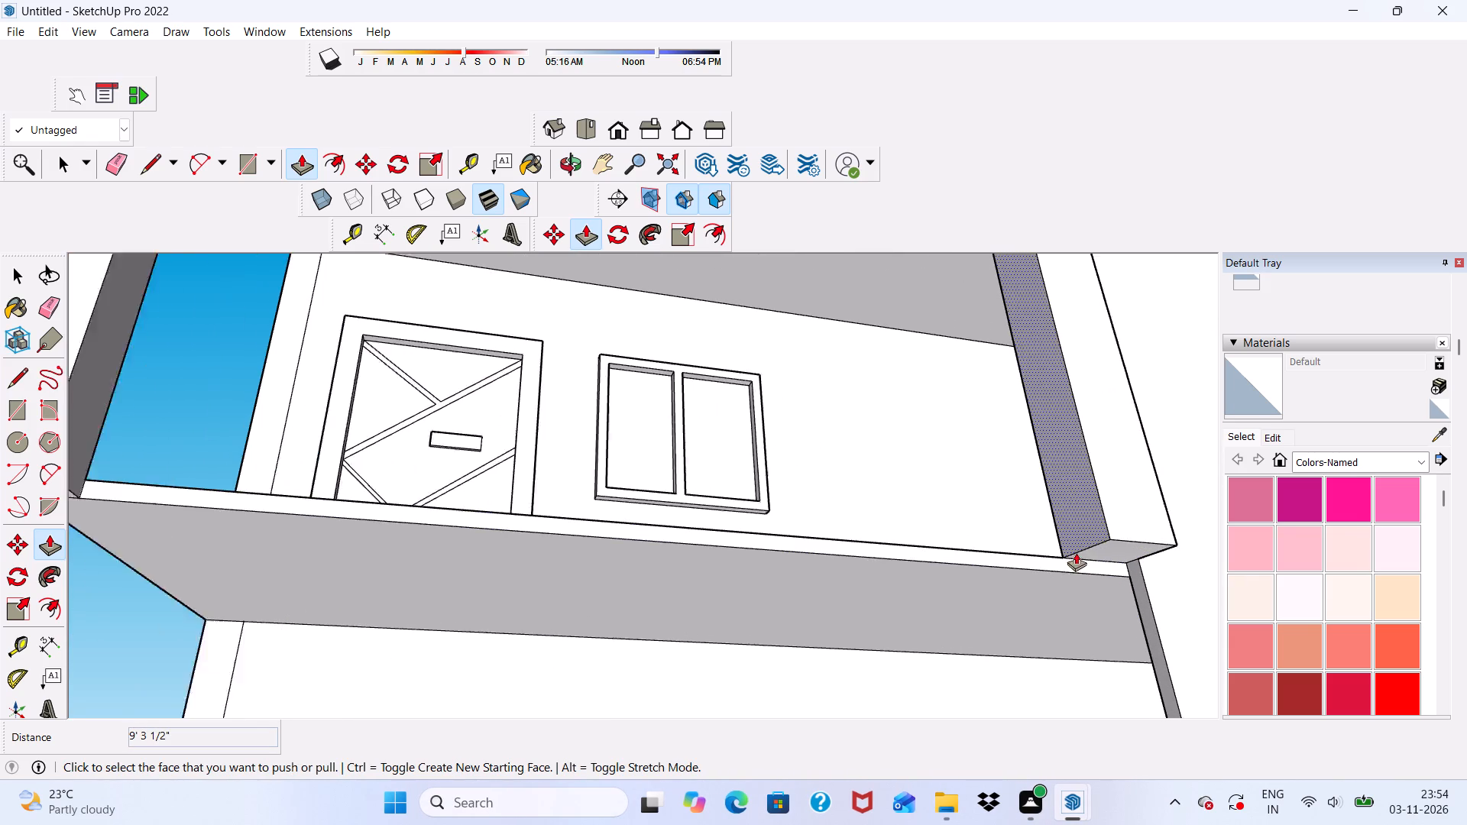
{"action": "scroll", "coordinate": [1076, 552], "scroll_direction": "up", "scroll_amount": 2}
{"action": "left_click", "coordinate": [1096, 551]}
{"action": "left_click", "coordinate": [1015, 571]}
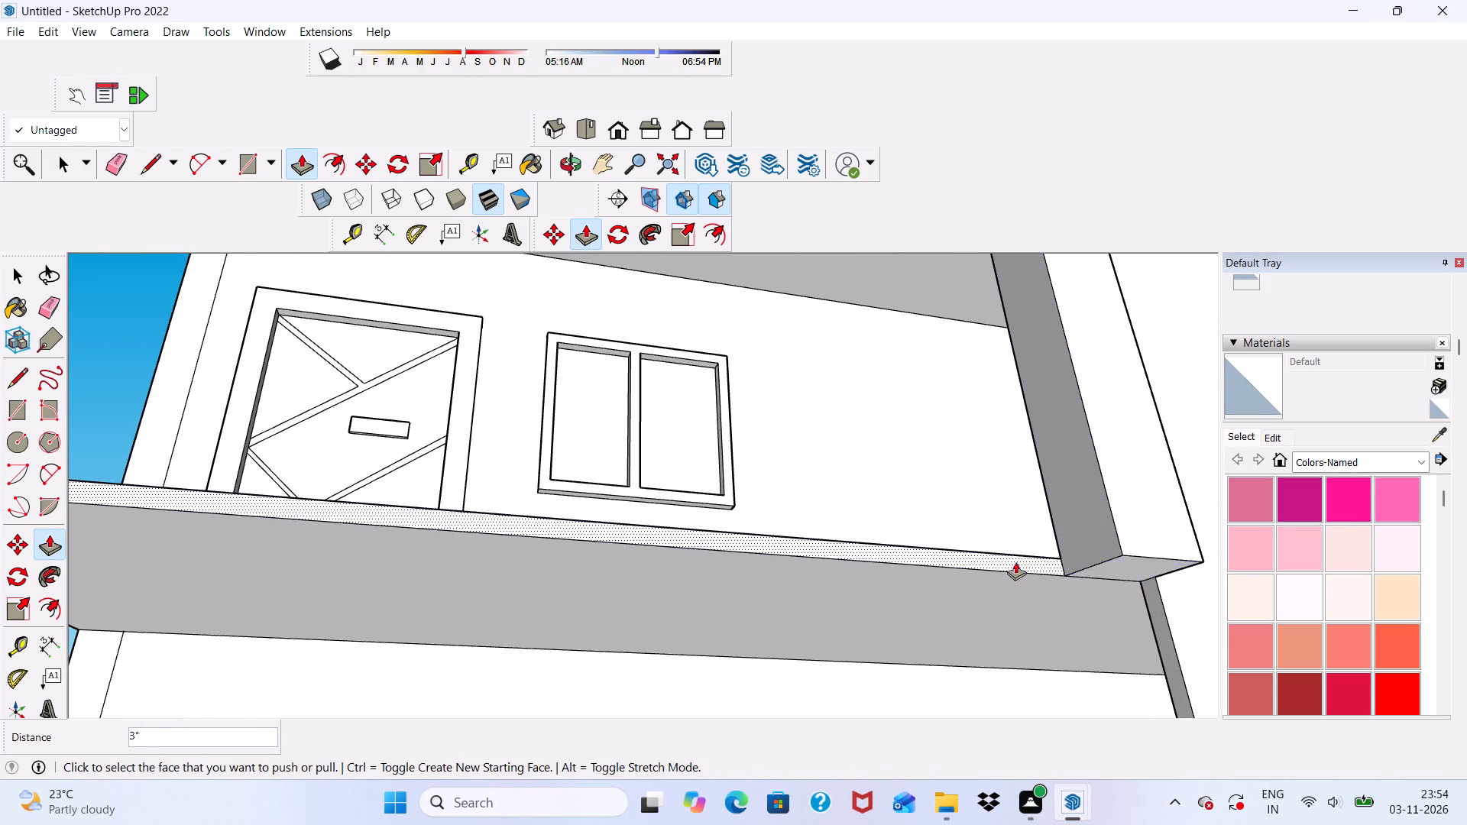
{"action": "scroll", "coordinate": [1024, 558], "scroll_direction": "down", "scroll_amount": 5}
{"action": "middle_click_drag", "start_coordinate": [1053, 560], "coordinate": [953, 636]}
Draw a rectangle from the bottom corner across the inner side face of the door-side column.
{"action": "left_click_drag", "start_coordinate": [251, 149], "coordinate": [255, 147]}
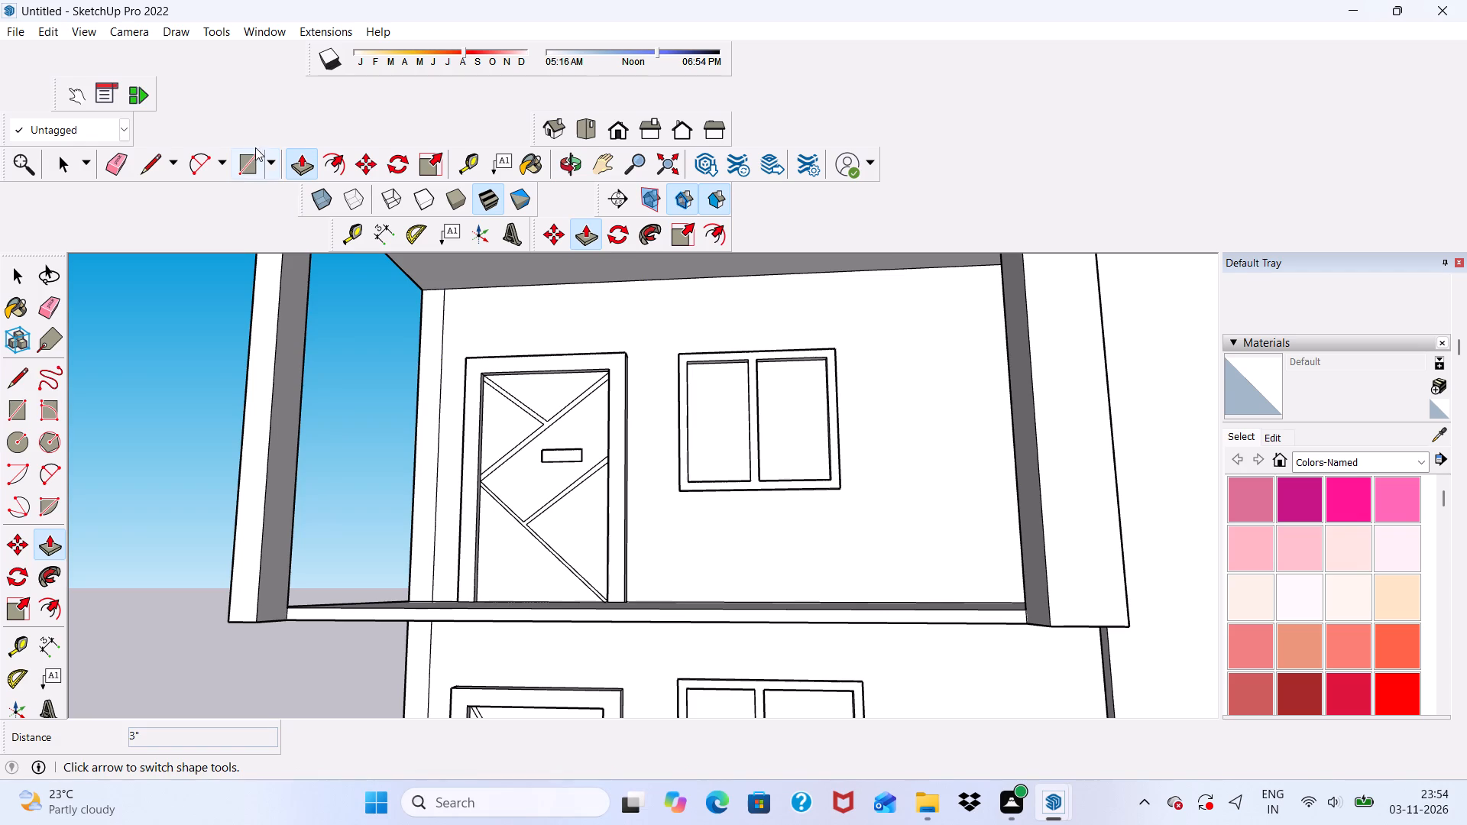
{"action": "left_click_drag", "start_coordinate": [255, 147], "coordinate": [270, 156]}
{"action": "scroll", "coordinate": [674, 380], "scroll_direction": "down", "scroll_amount": 2}
{"action": "scroll", "coordinate": [920, 446], "scroll_direction": "down", "scroll_amount": 1}
{"action": "middle_click_drag", "start_coordinate": [920, 448], "coordinate": [844, 542]}
{"action": "scroll", "coordinate": [471, 577], "scroll_direction": "up", "scroll_amount": 2}
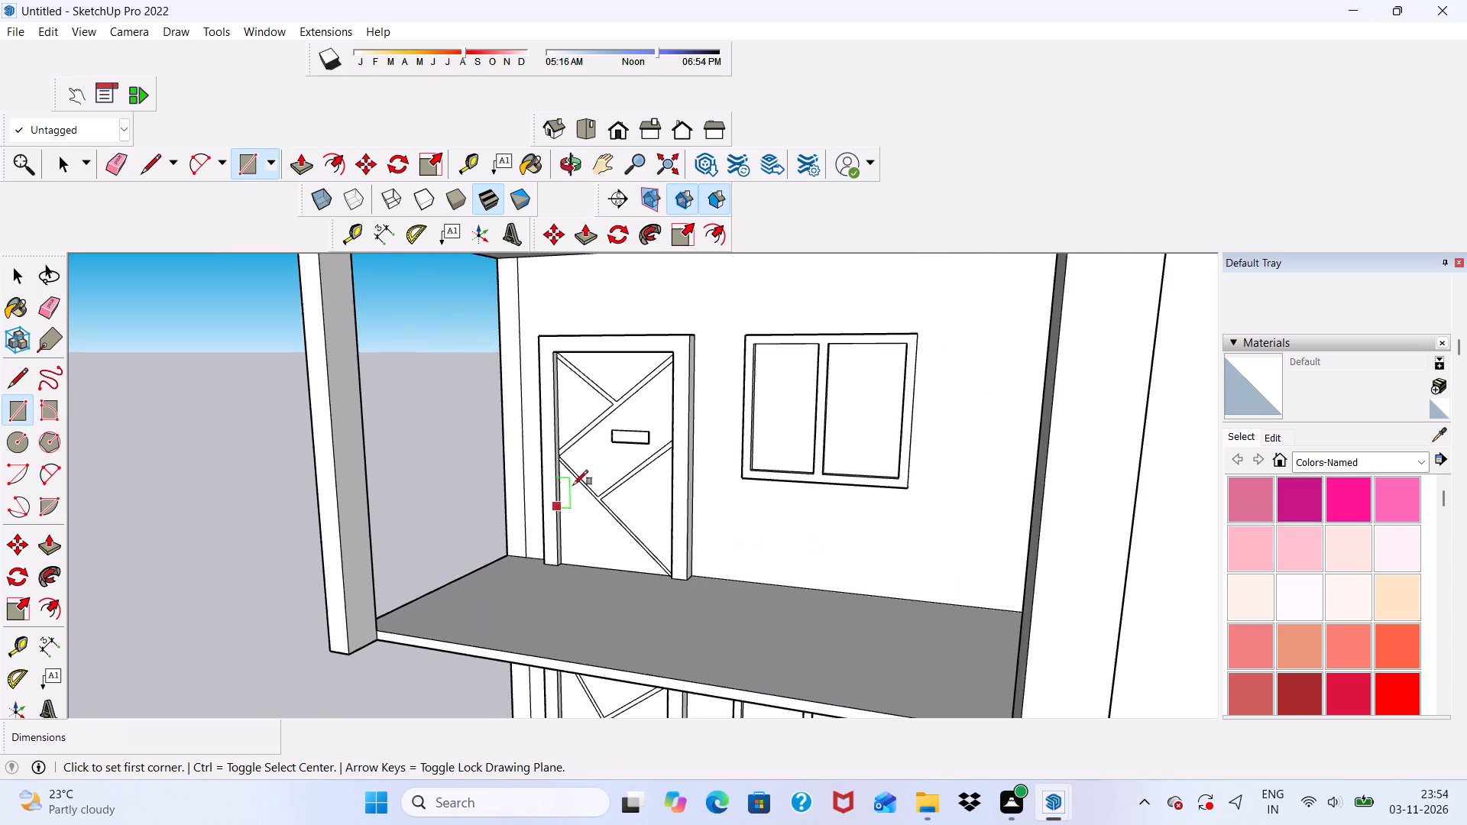
{"action": "scroll", "coordinate": [638, 401], "scroll_direction": "down", "scroll_amount": 5}
{"action": "scroll", "coordinate": [477, 587], "scroll_direction": "up", "scroll_amount": 6}
{"action": "scroll", "coordinate": [468, 509], "scroll_direction": "up", "scroll_amount": 4}
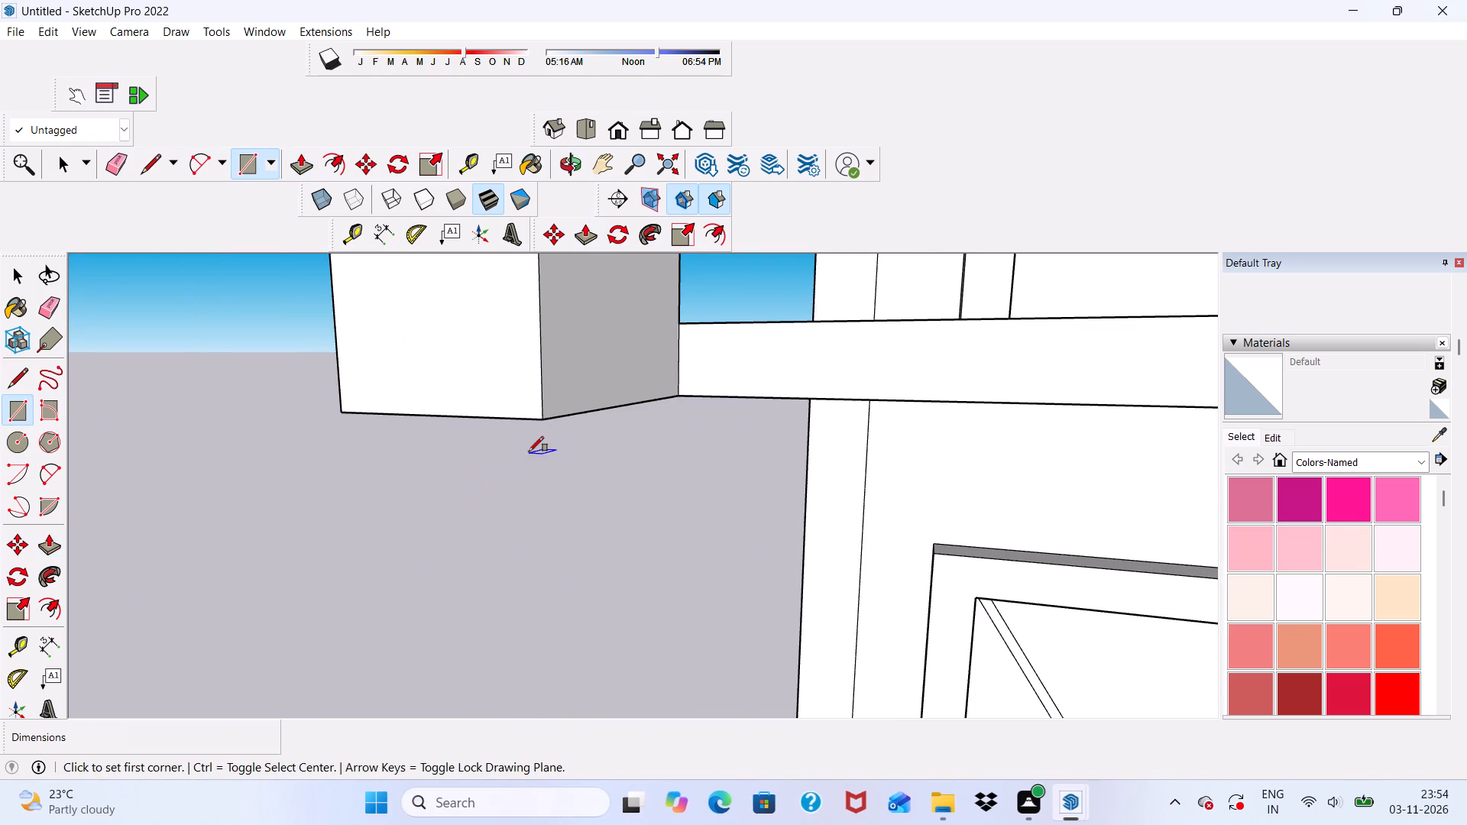
{"action": "left_click", "coordinate": [543, 422]}
{"action": "scroll", "coordinate": [699, 275], "scroll_direction": "up", "scroll_amount": 1}
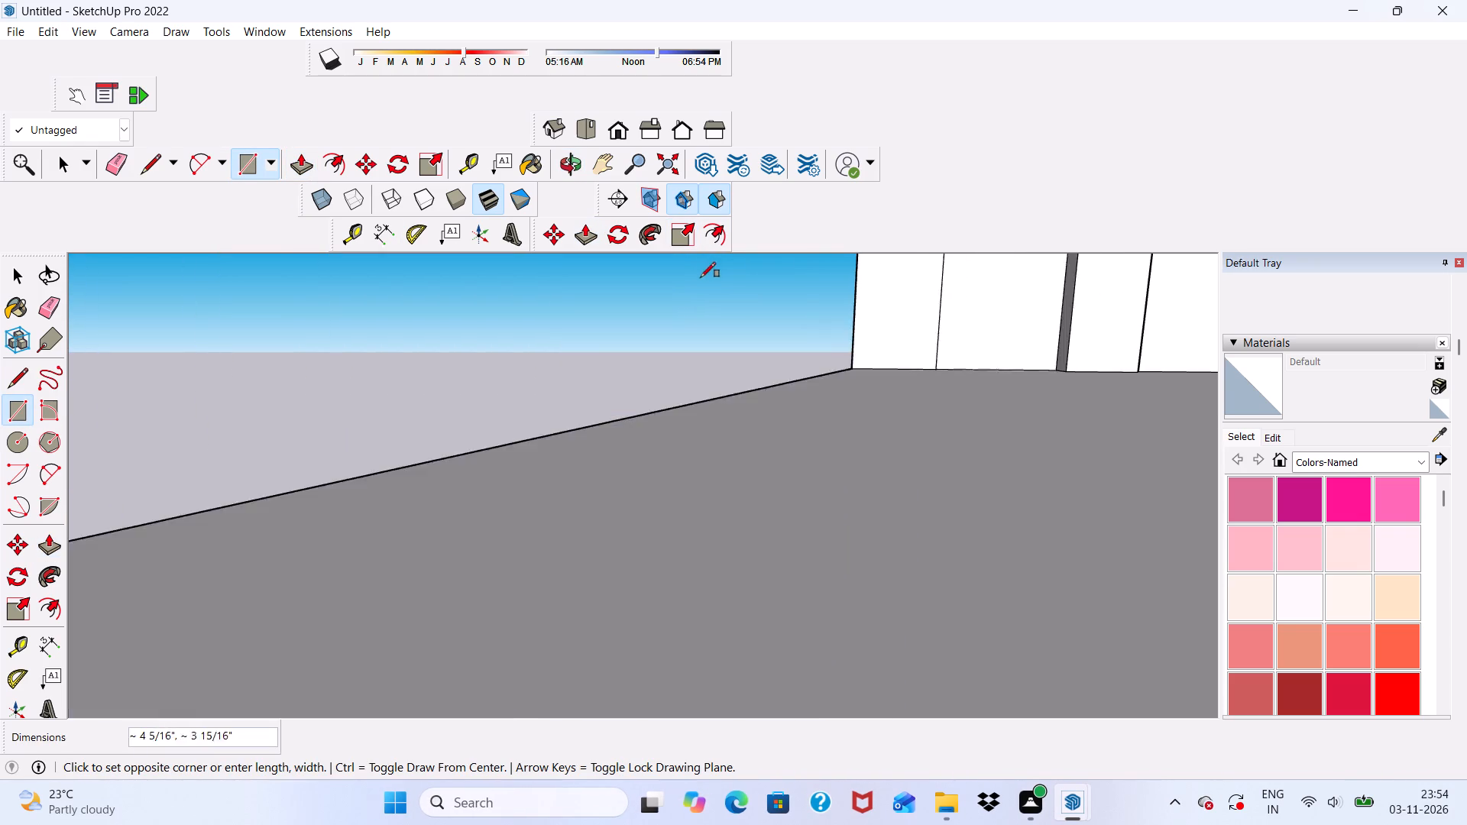
{"action": "scroll", "coordinate": [701, 277], "scroll_direction": "up", "scroll_amount": 1}
{"action": "scroll", "coordinate": [684, 275], "scroll_direction": "down", "scroll_amount": 6}
{"action": "scroll", "coordinate": [697, 264], "scroll_direction": "up", "scroll_amount": 4}
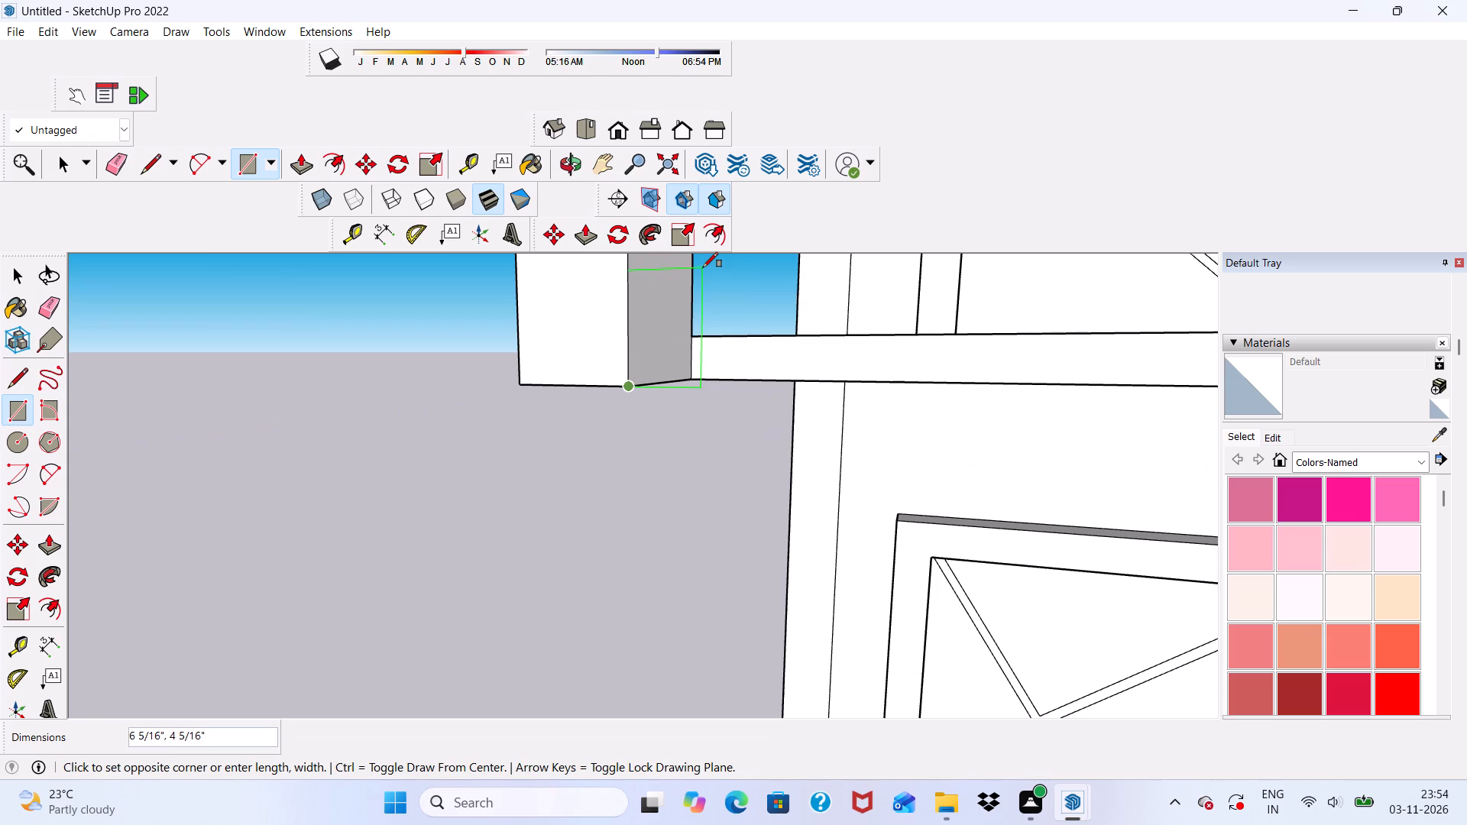
{"action": "left_click", "coordinate": [691, 271]}
Delete the unwanted face filling the opening between the two columns above the balcony edge.
{"action": "scroll", "coordinate": [740, 341], "scroll_direction": "down", "scroll_amount": 3}
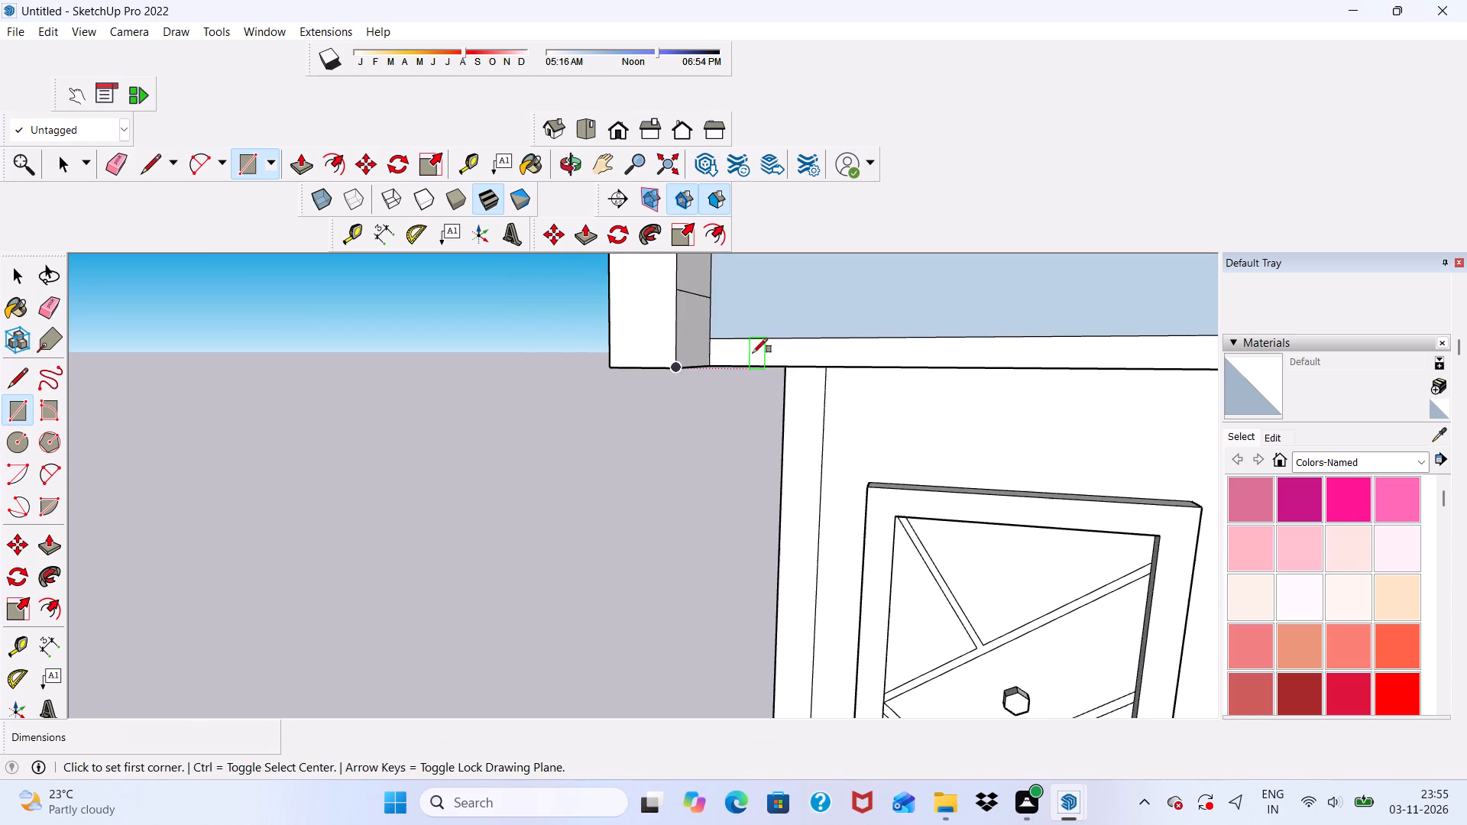
{"action": "scroll", "coordinate": [753, 353], "scroll_direction": "down", "scroll_amount": 4}
{"action": "key", "text": "space"}
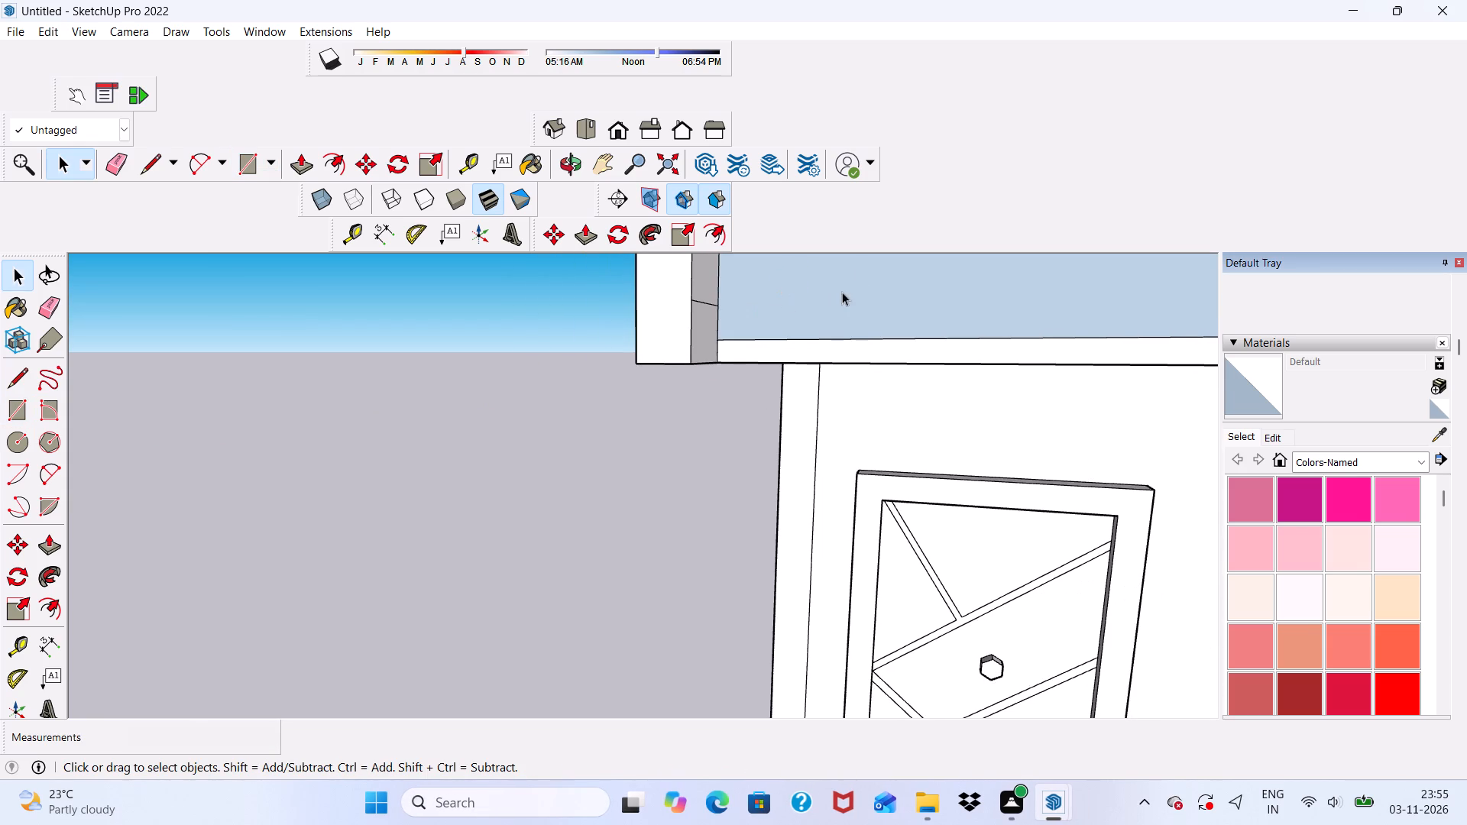
{"action": "left_click", "coordinate": [889, 309]}
{"action": "key", "text": "Print"}
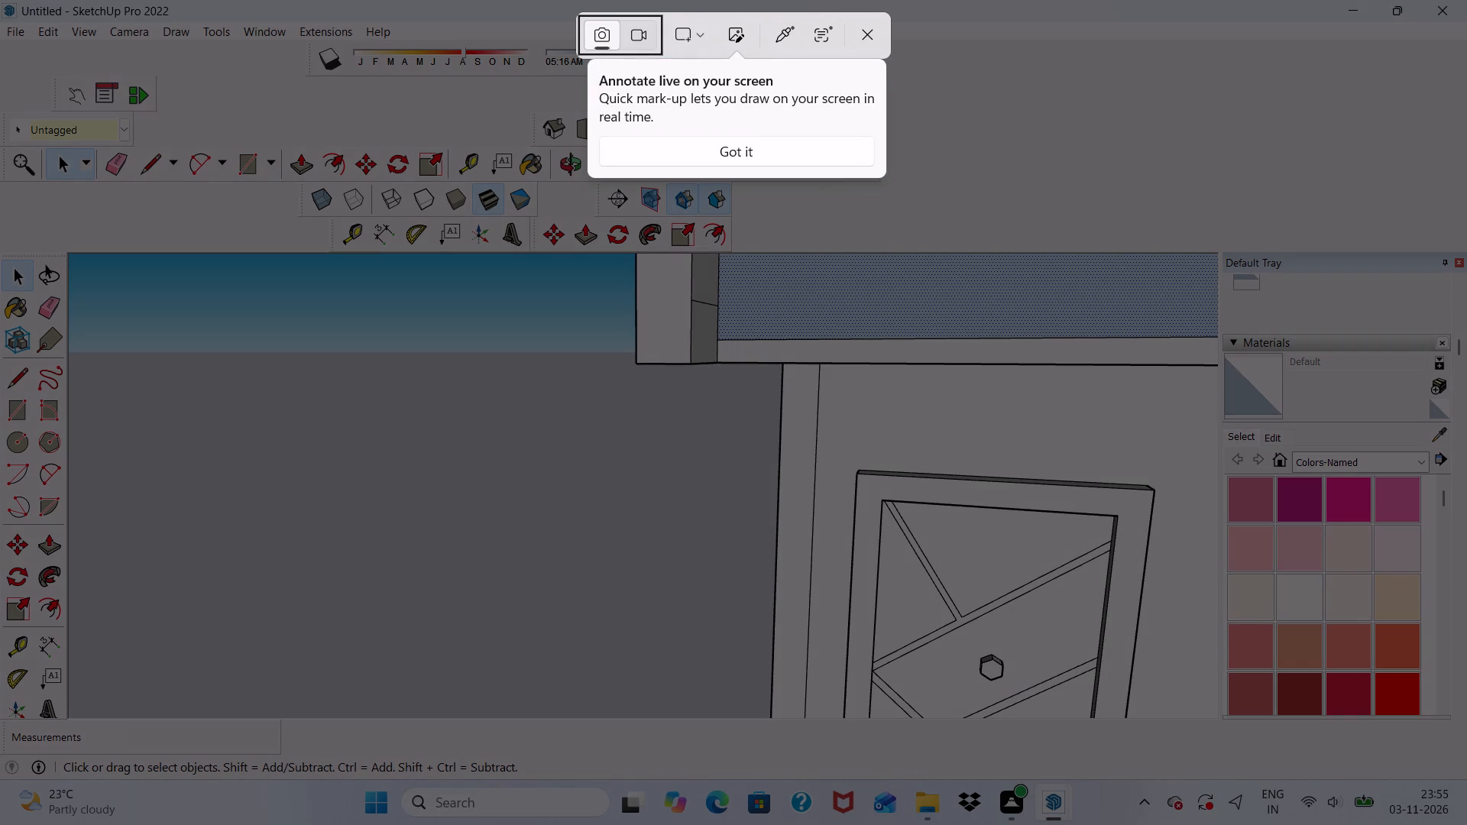
{"action": "right_click", "coordinate": [899, 306]}
{"action": "key", "text": "space"}
{"action": "key", "text": "space"}
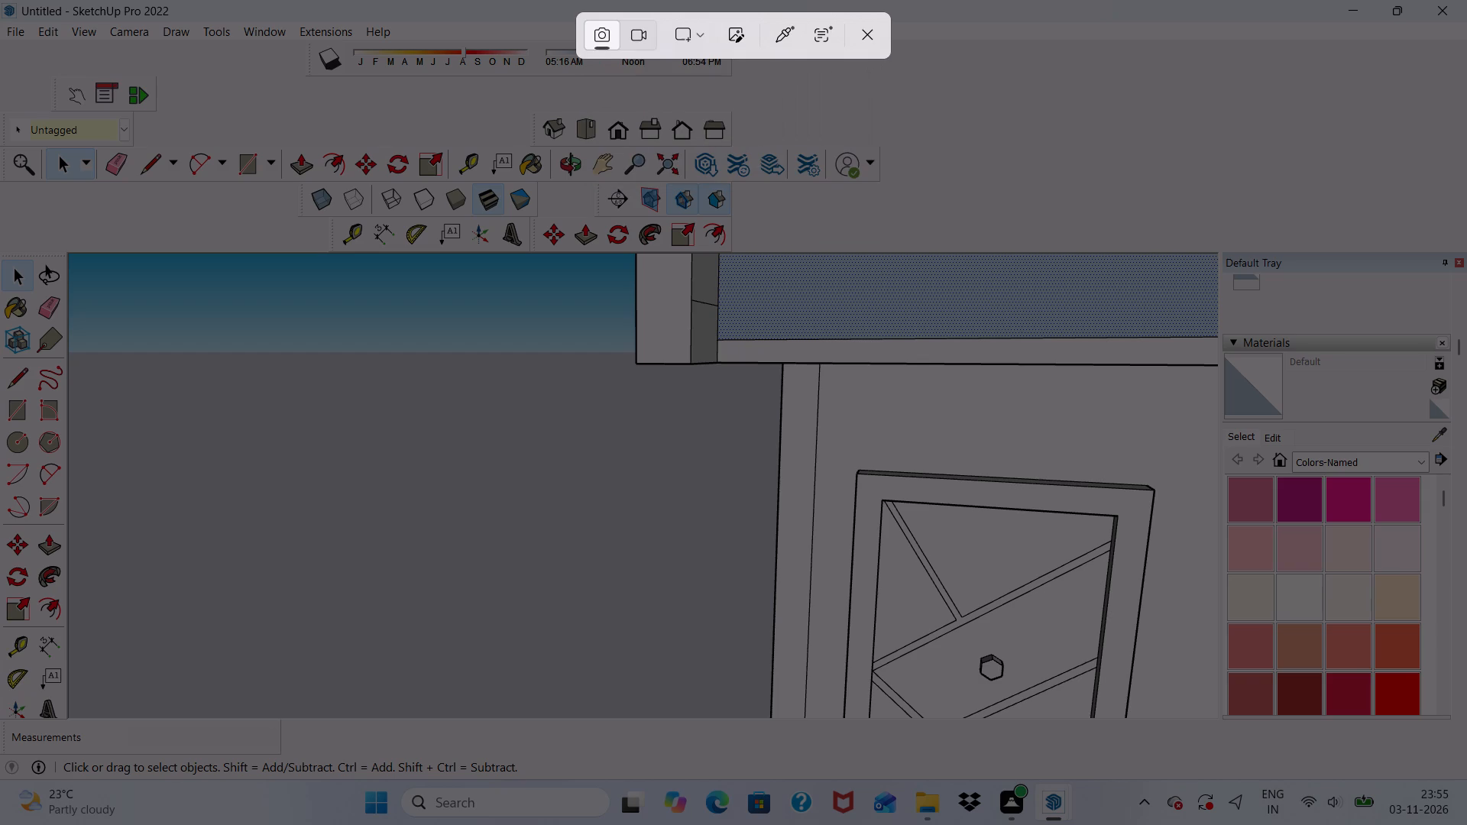
{"action": "left_click", "coordinate": [871, 34]}
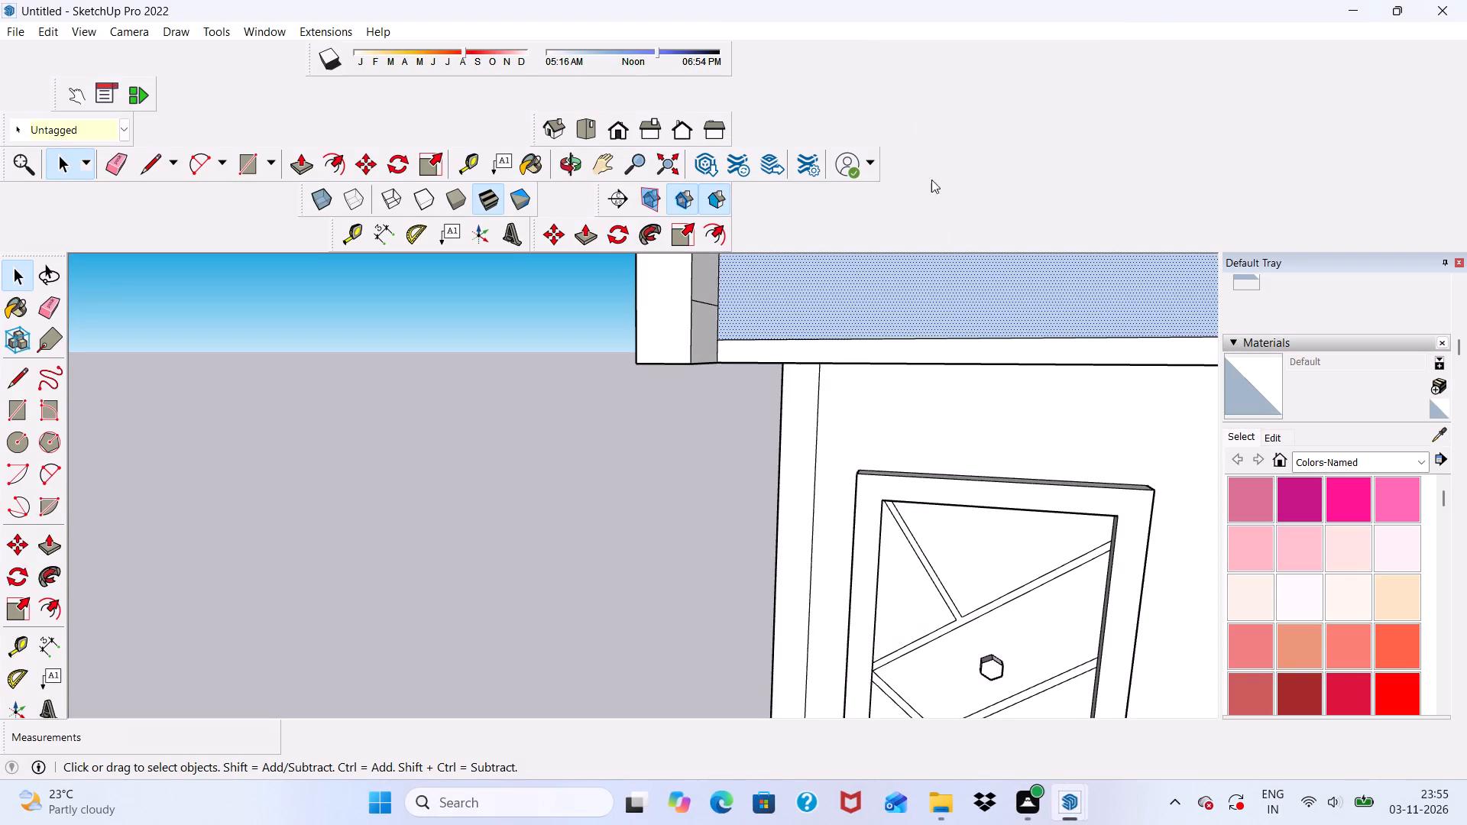
{"action": "scroll", "coordinate": [973, 383], "scroll_direction": "down", "scroll_amount": 1}
{"action": "scroll", "coordinate": [980, 396], "scroll_direction": "up", "scroll_amount": 1}
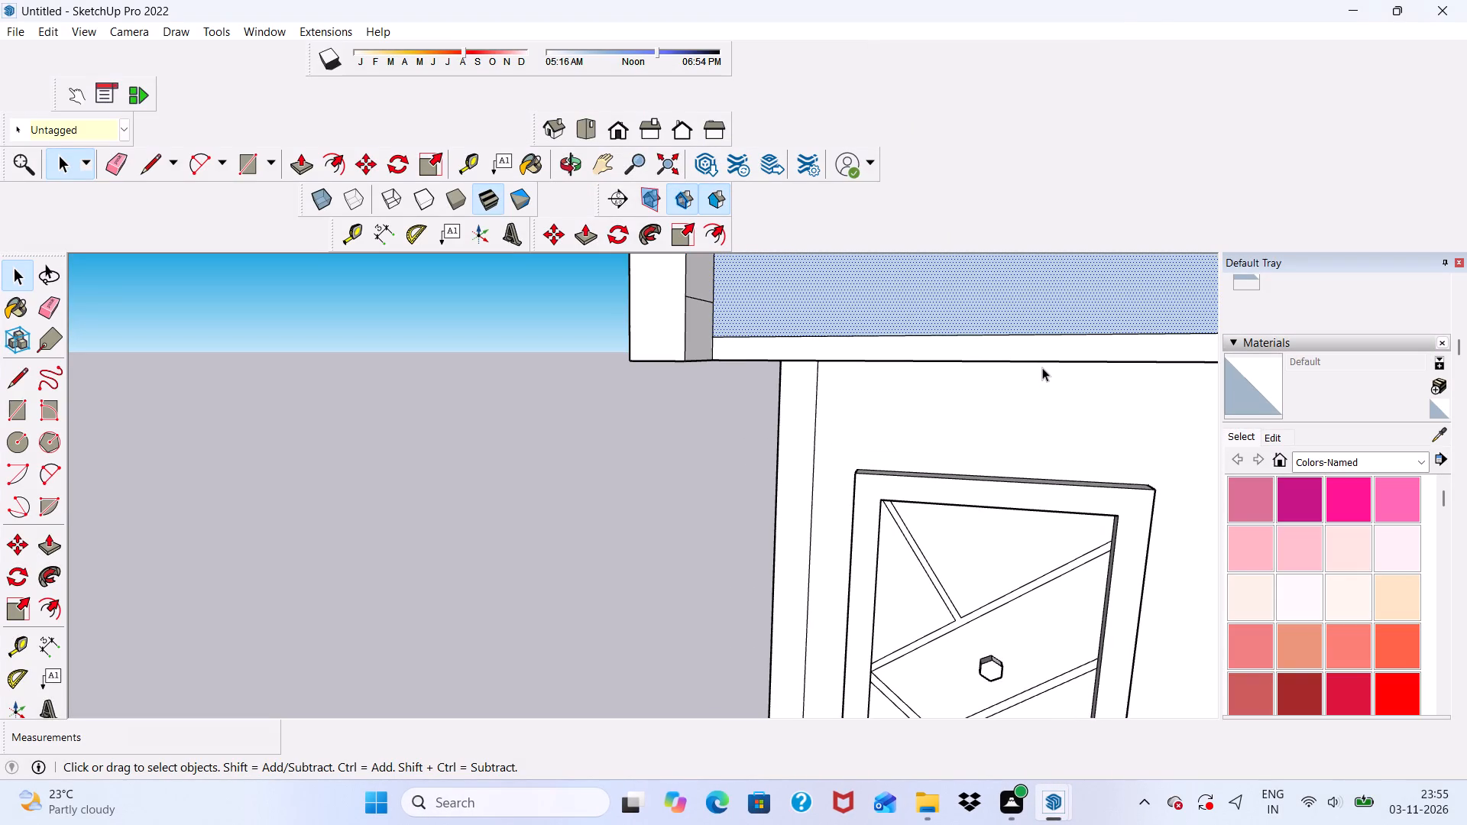
{"action": "key", "text": "Delete"}
{"action": "scroll", "coordinate": [1004, 365], "scroll_direction": "down", "scroll_amount": 4}
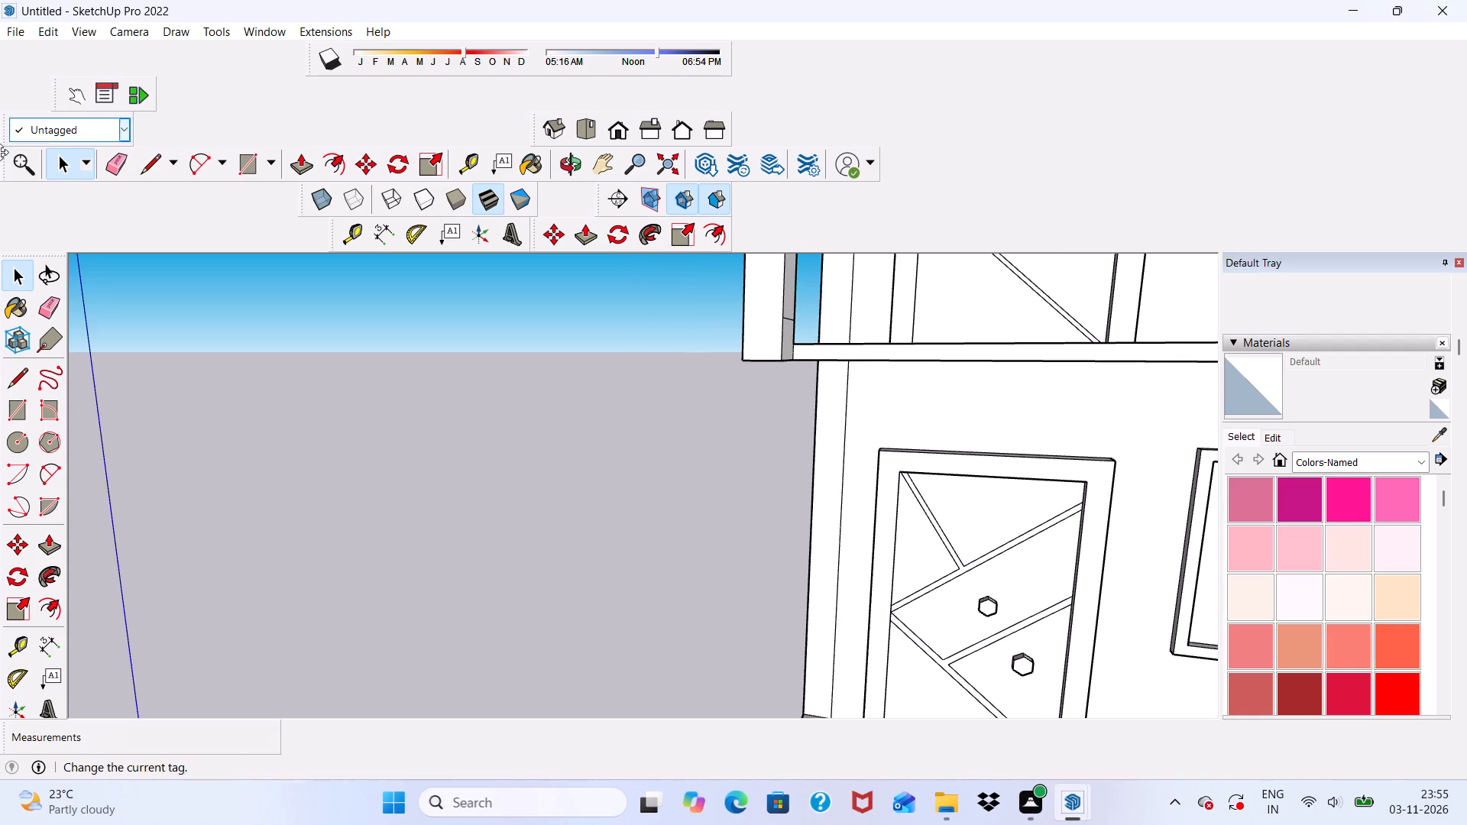
Push/Pull the rectangle on the door-side column across by about 14' 7 1/4" to form a beam reaching the window-side column.
{"action": "left_click", "coordinate": [310, 166]}
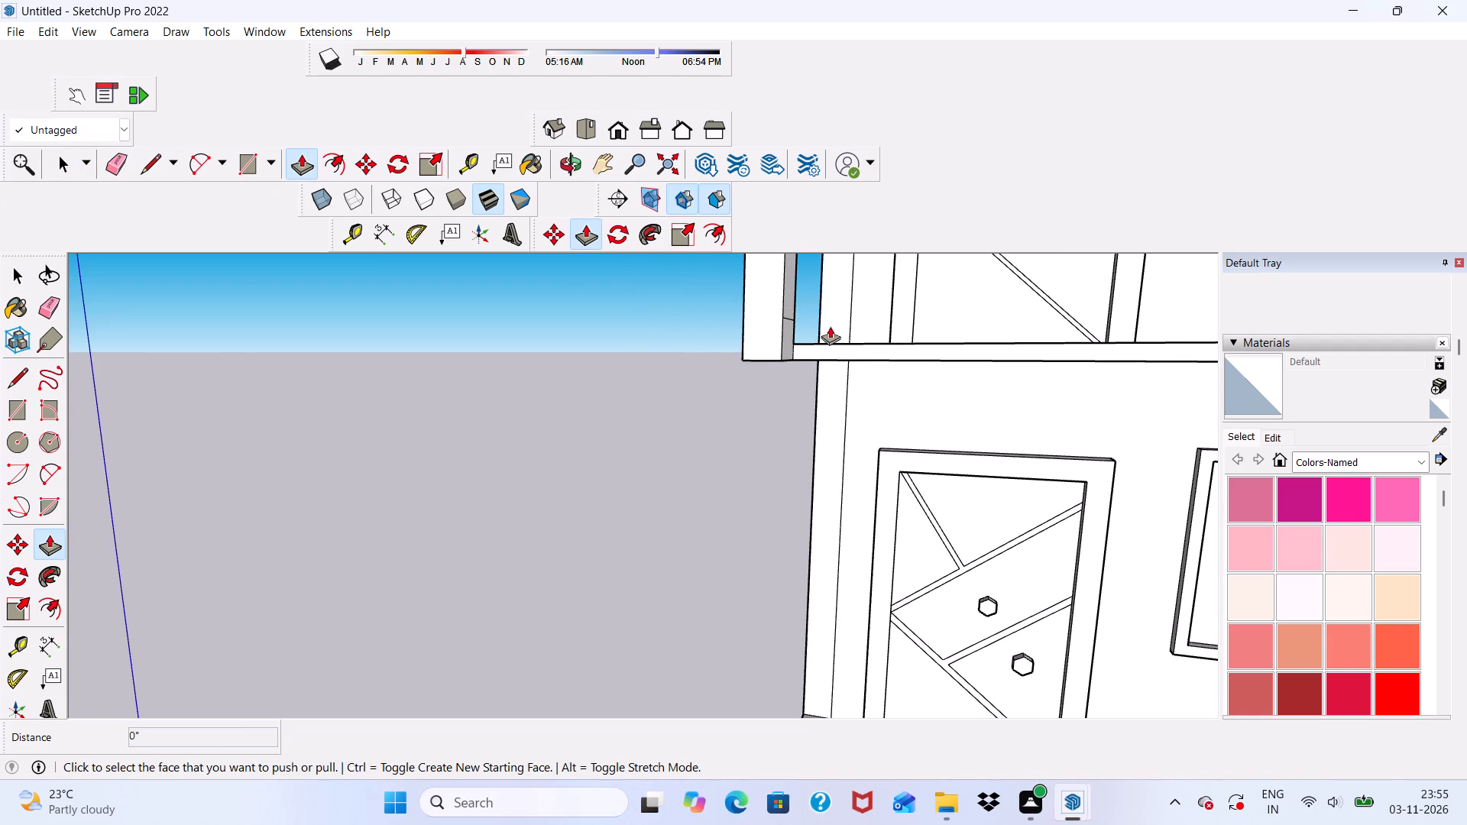
{"action": "scroll", "coordinate": [830, 326], "scroll_direction": "up", "scroll_amount": 8}
{"action": "scroll", "coordinate": [715, 351], "scroll_direction": "down", "scroll_amount": 5}
{"action": "scroll", "coordinate": [668, 383], "scroll_direction": "up", "scroll_amount": 5}
{"action": "left_click", "coordinate": [655, 378]}
{"action": "scroll", "coordinate": [761, 399], "scroll_direction": "down", "scroll_amount": 11}
{"action": "scroll", "coordinate": [698, 356], "scroll_direction": "down", "scroll_amount": 10}
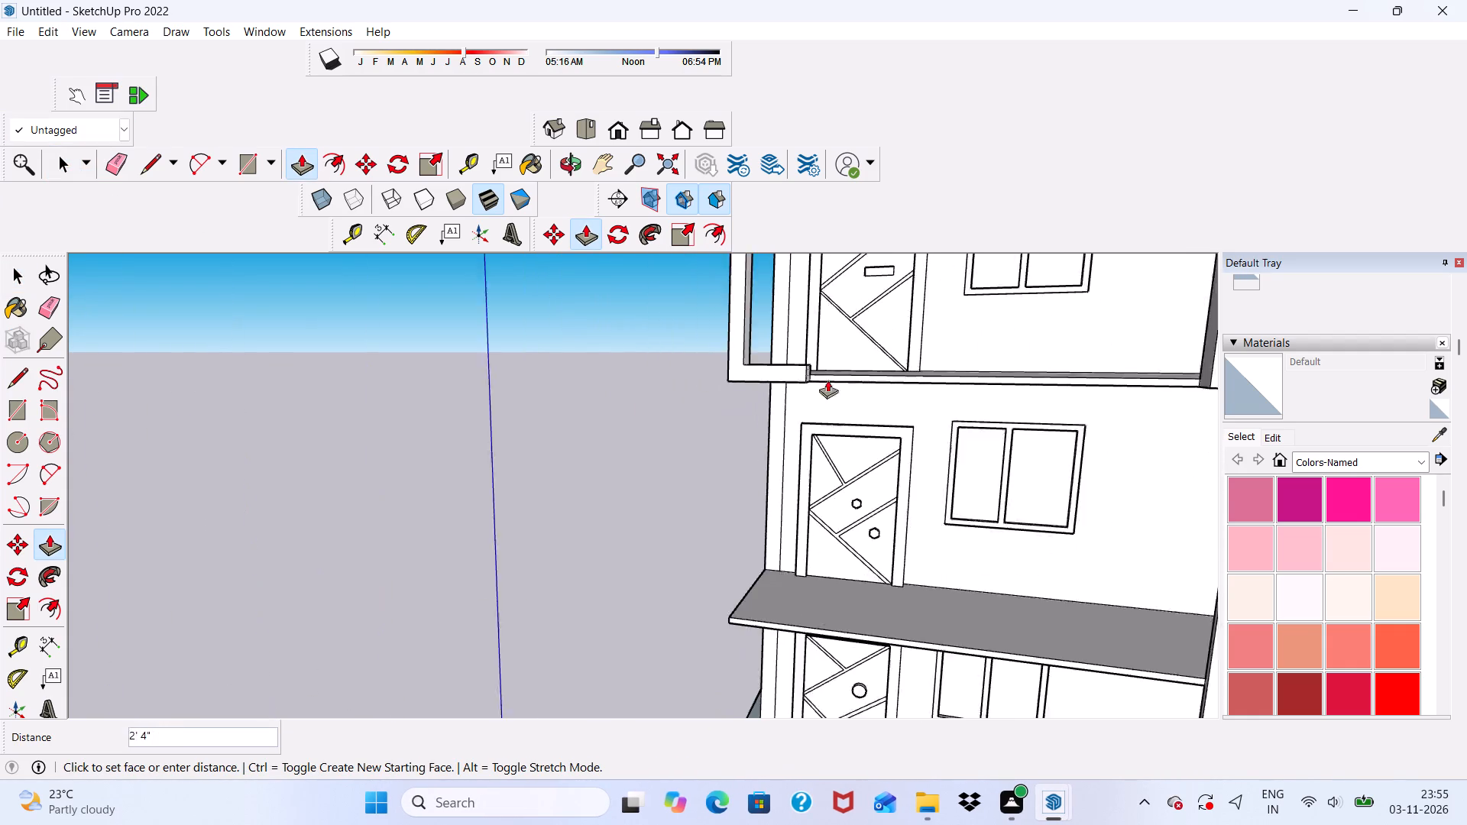
{"action": "scroll", "coordinate": [827, 380], "scroll_direction": "down", "scroll_amount": 8}
{"action": "scroll", "coordinate": [942, 369], "scroll_direction": "up", "scroll_amount": 6}
{"action": "scroll", "coordinate": [1022, 342], "scroll_direction": "up", "scroll_amount": 7}
{"action": "left_click", "coordinate": [1027, 341]}
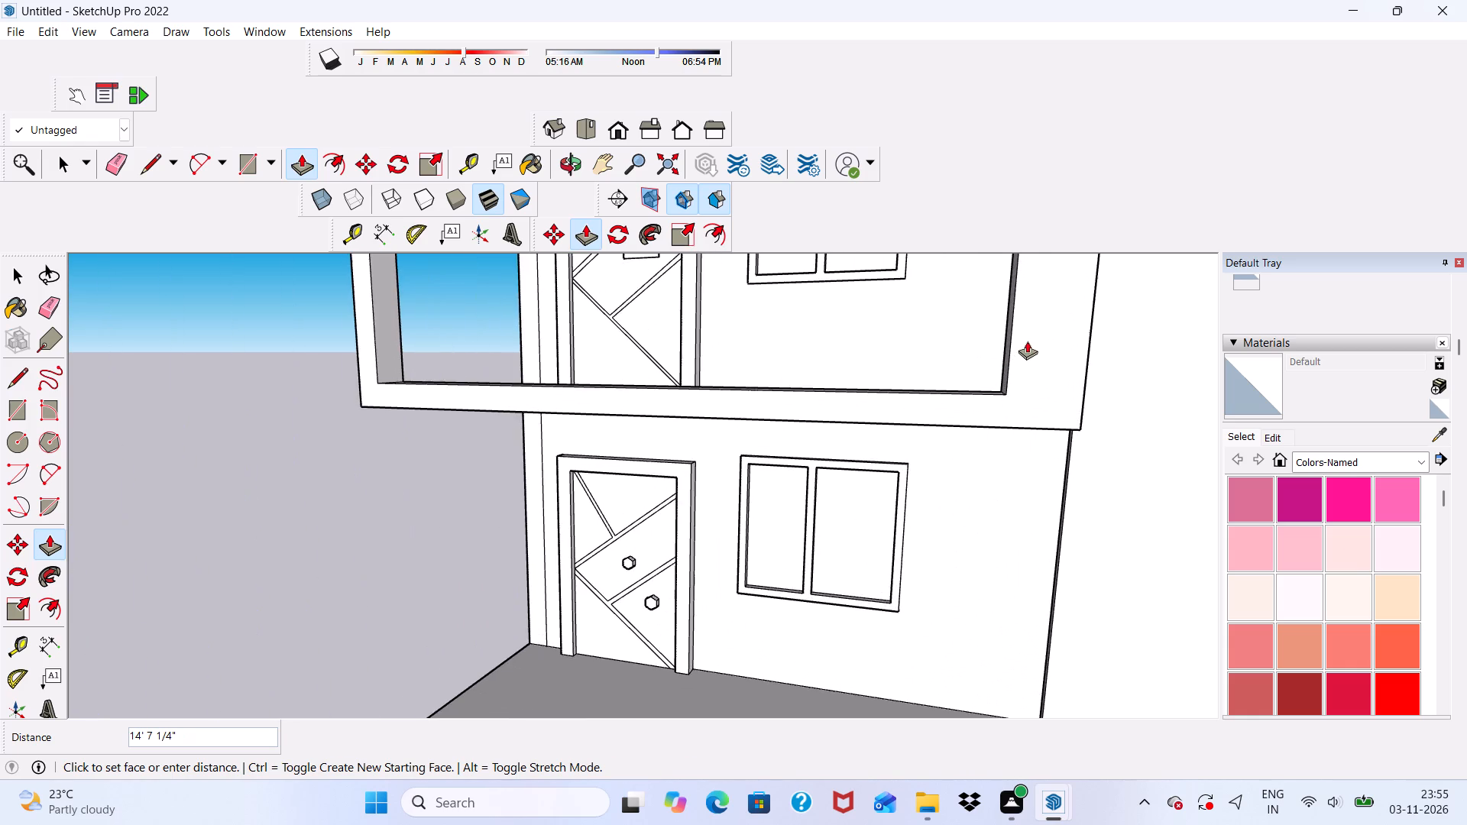
Push/Pull the top face of the balcony frame's bottom beam upward to make the beam taller.
{"action": "scroll", "coordinate": [1010, 363], "scroll_direction": "down", "scroll_amount": 2}
{"action": "middle_click_drag", "start_coordinate": [991, 385], "coordinate": [811, 464]}
{"action": "scroll", "coordinate": [559, 476], "scroll_direction": "up", "scroll_amount": 6}
{"action": "left_click", "coordinate": [568, 467]}
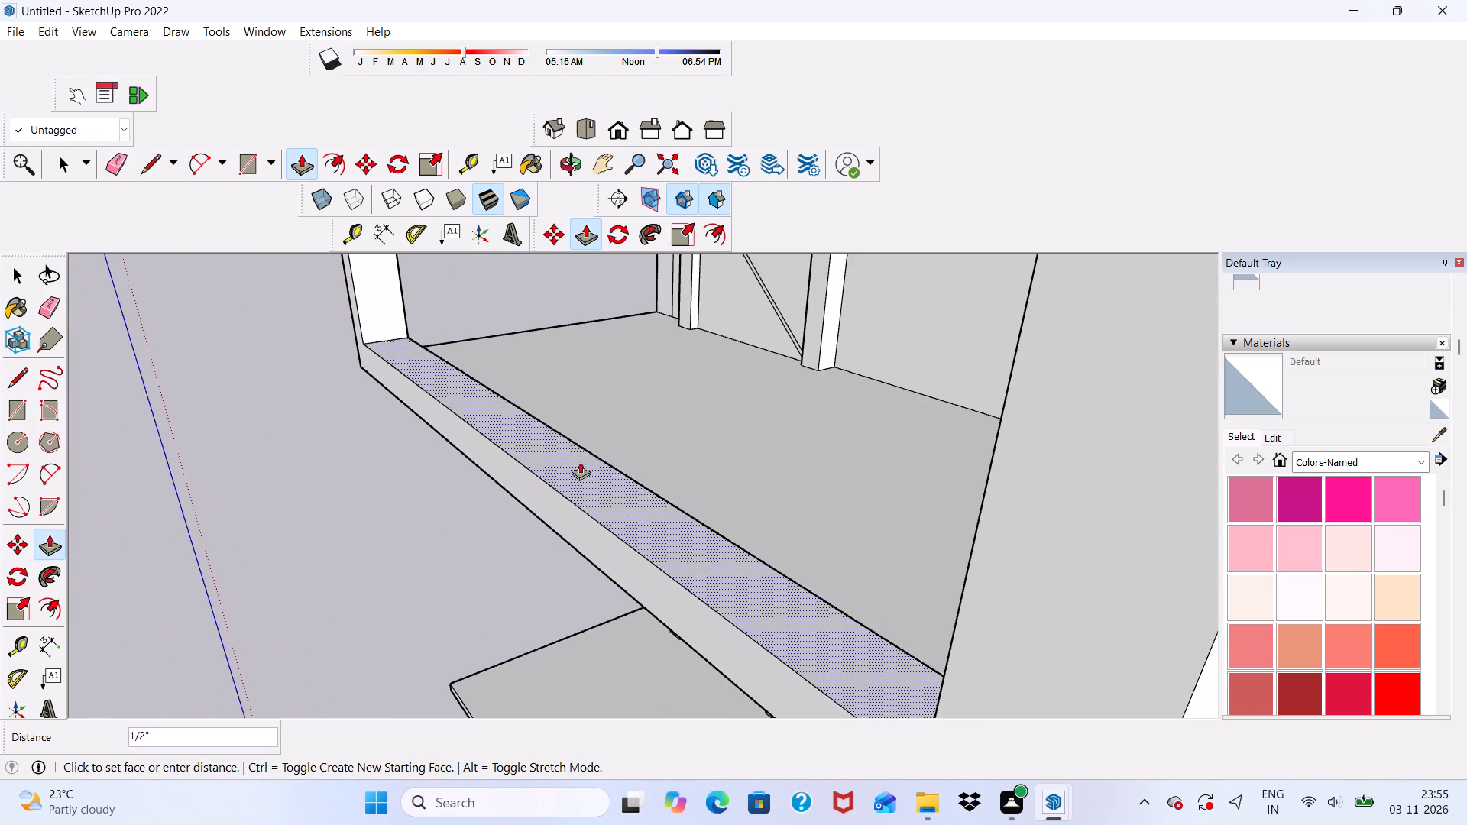
{"action": "left_click", "coordinate": [591, 433]}
Push/Pull the door-side column's inner face into the frame opening by about 2 3/8".
{"action": "scroll", "coordinate": [597, 435], "scroll_direction": "down", "scroll_amount": 10}
{"action": "middle_click_drag", "start_coordinate": [614, 447], "coordinate": [849, 433]}
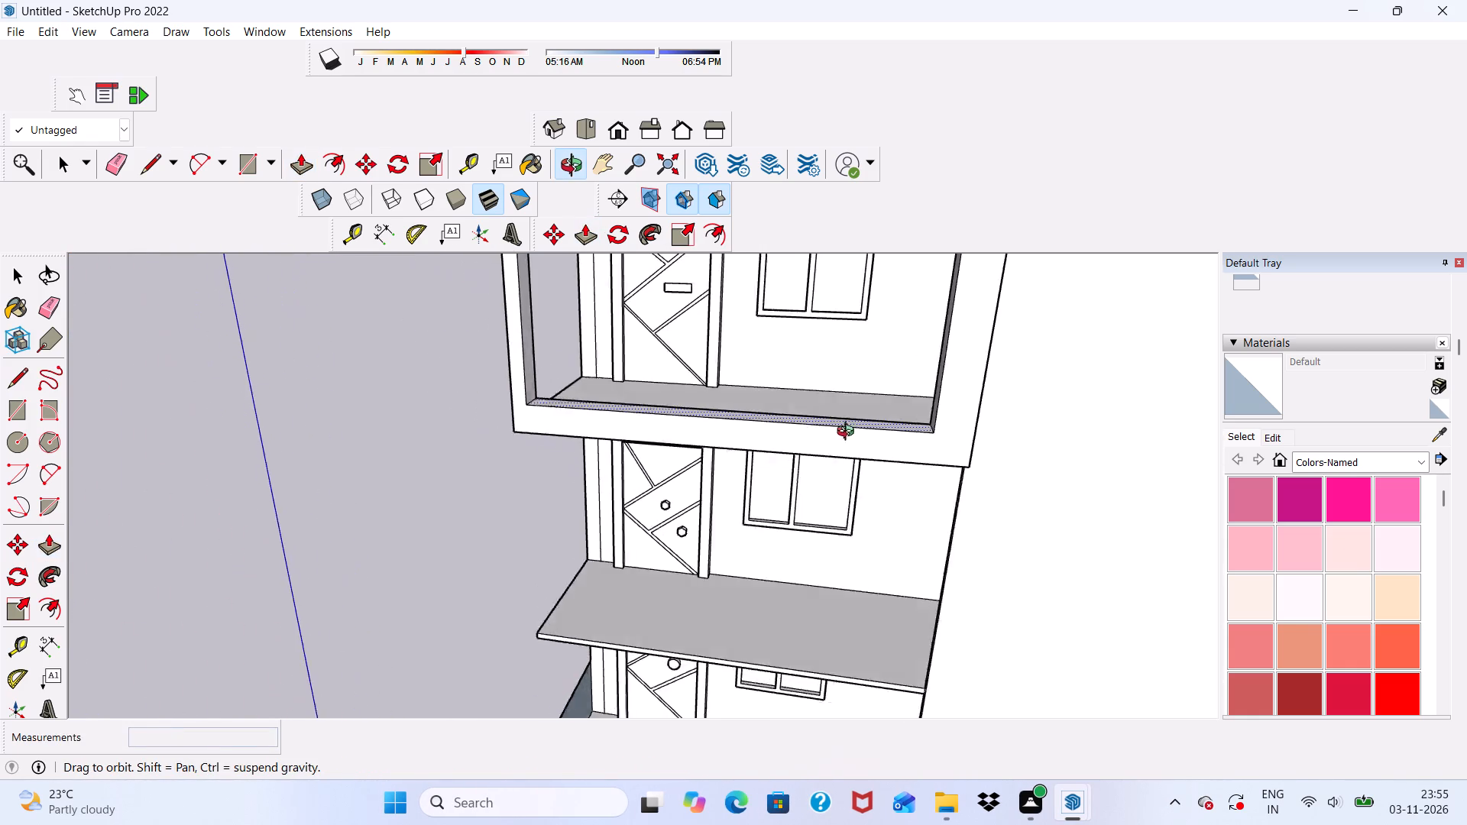
{"action": "middle_click_drag", "start_coordinate": [849, 433], "coordinate": [866, 438]}
{"action": "scroll", "coordinate": [494, 396], "scroll_direction": "up", "scroll_amount": 11}
{"action": "left_click", "coordinate": [552, 388]}
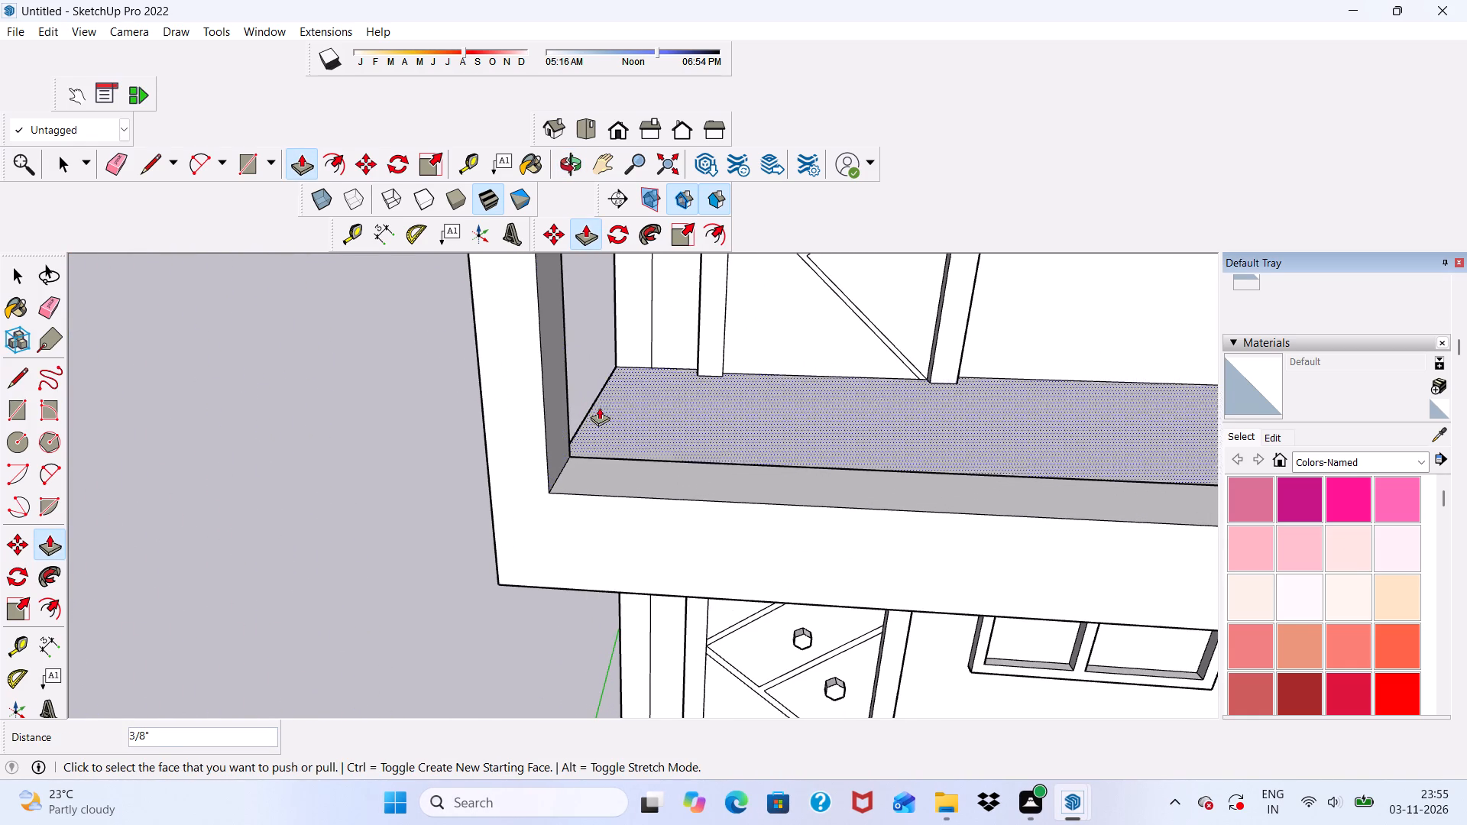
{"action": "scroll", "coordinate": [545, 409], "scroll_direction": "up", "scroll_amount": 3}
{"action": "left_click", "coordinate": [563, 407]}
{"action": "scroll", "coordinate": [556, 420], "scroll_direction": "up", "scroll_amount": 3}
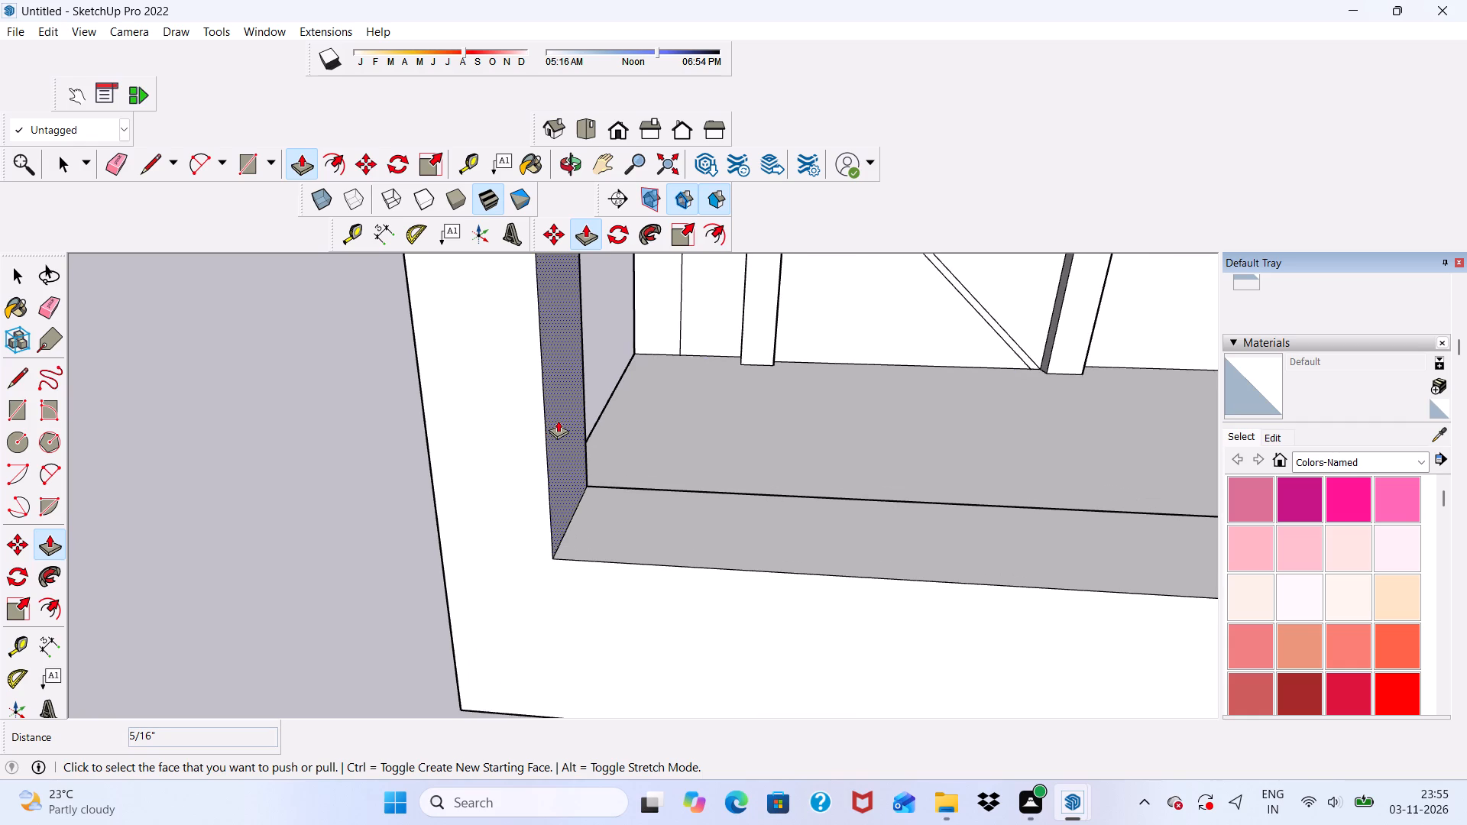
{"action": "left_click", "coordinate": [558, 420]}
{"action": "left_click", "coordinate": [594, 422]}
Push/Pull the underside of the frame's top beam downward to make the beam deeper.
{"action": "scroll", "coordinate": [604, 421], "scroll_direction": "down", "scroll_amount": 17}
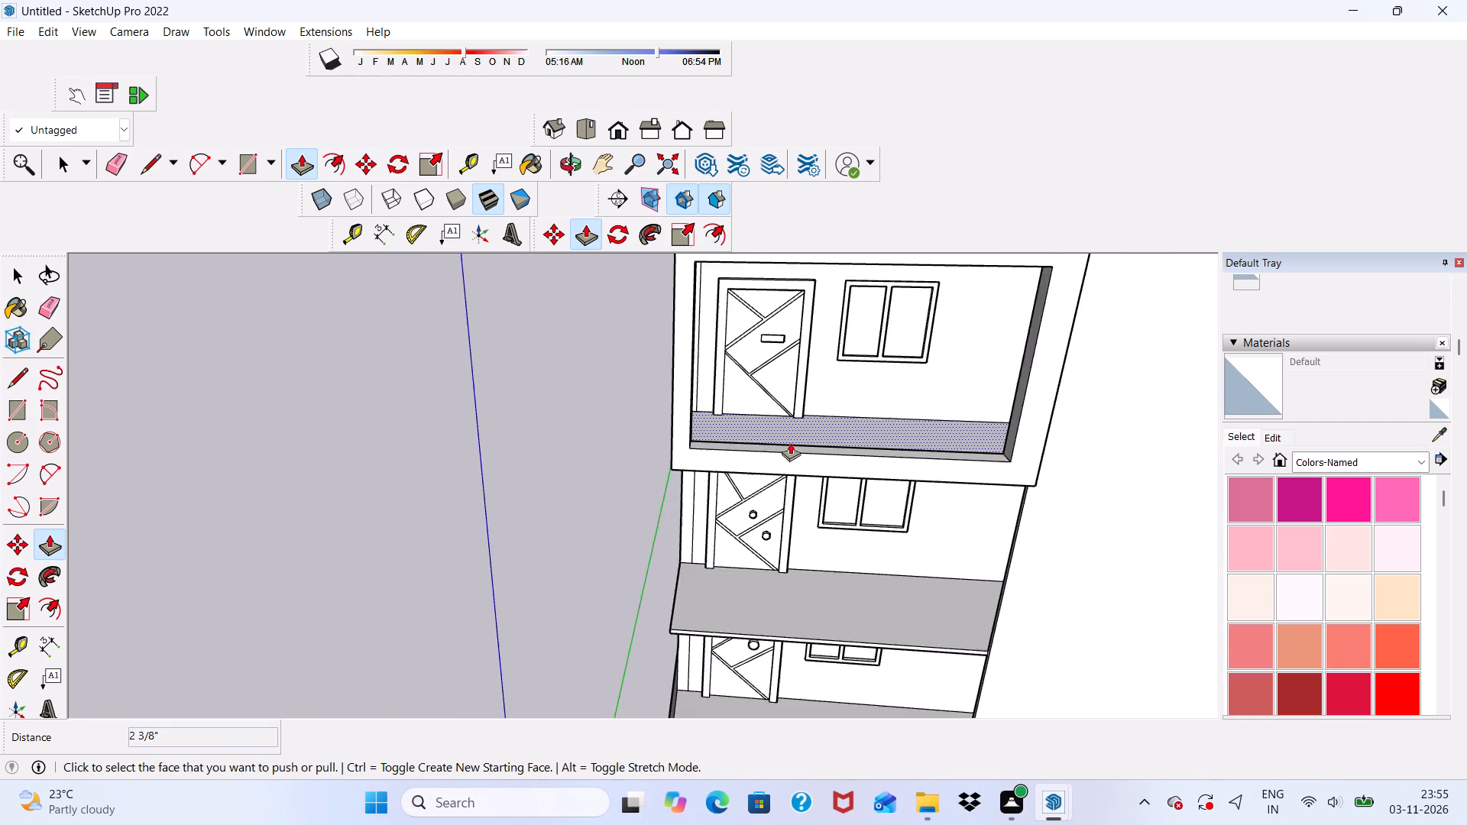
{"action": "middle_click_drag", "start_coordinate": [790, 444], "coordinate": [803, 332]}
{"action": "scroll", "coordinate": [803, 332], "scroll_direction": "down", "scroll_amount": 6}
{"action": "middle_click_drag", "start_coordinate": [821, 366], "coordinate": [822, 309]}
{"action": "scroll", "coordinate": [815, 287], "scroll_direction": "up", "scroll_amount": 6}
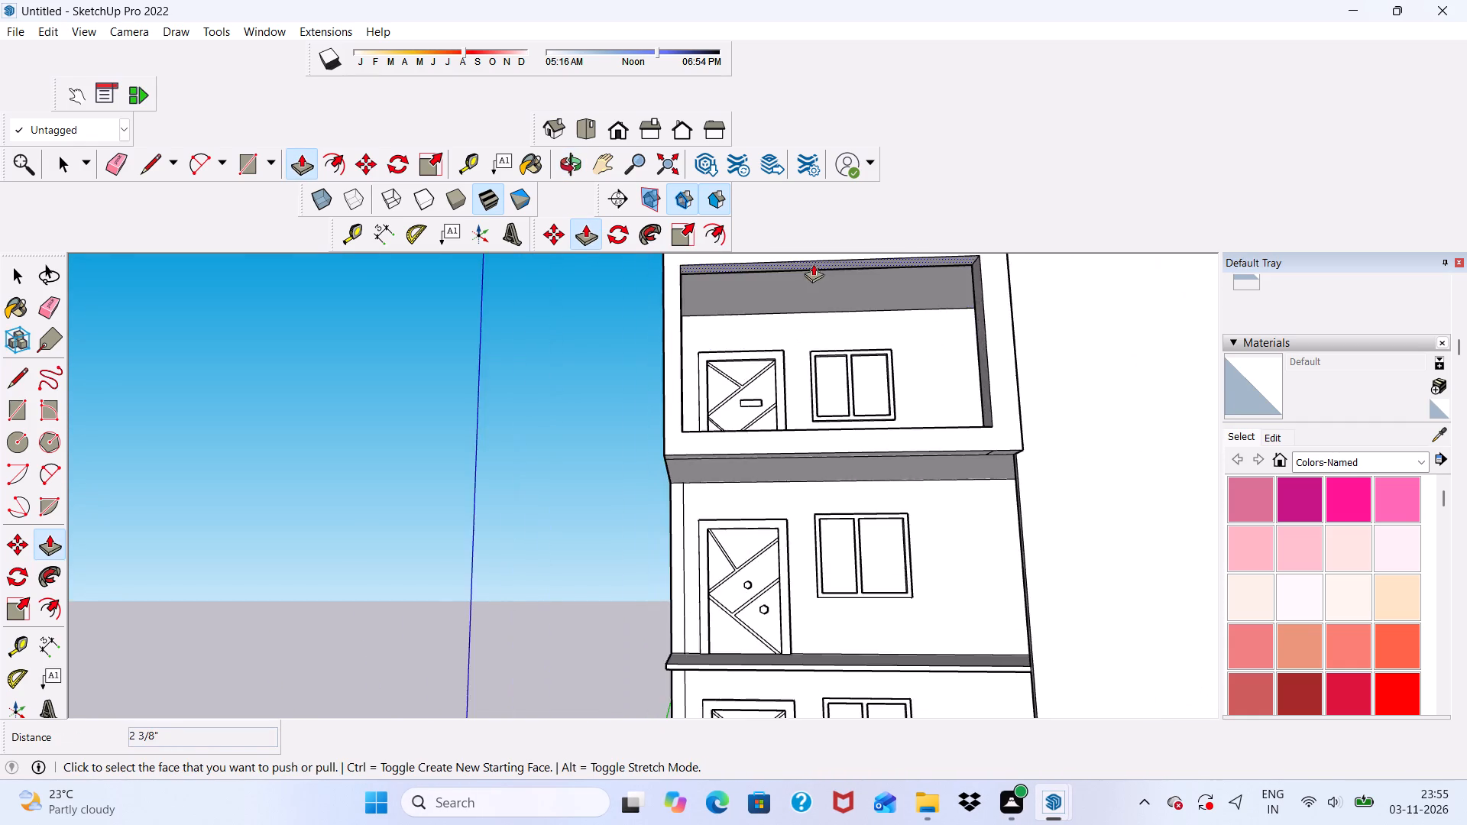
{"action": "scroll", "coordinate": [806, 259], "scroll_direction": "up", "scroll_amount": 4}
{"action": "scroll", "coordinate": [814, 308], "scroll_direction": "down", "scroll_amount": 7}
{"action": "middle_click_drag", "start_coordinate": [847, 442], "coordinate": [816, 341]}
{"action": "scroll", "coordinate": [805, 300], "scroll_direction": "up", "scroll_amount": 11}
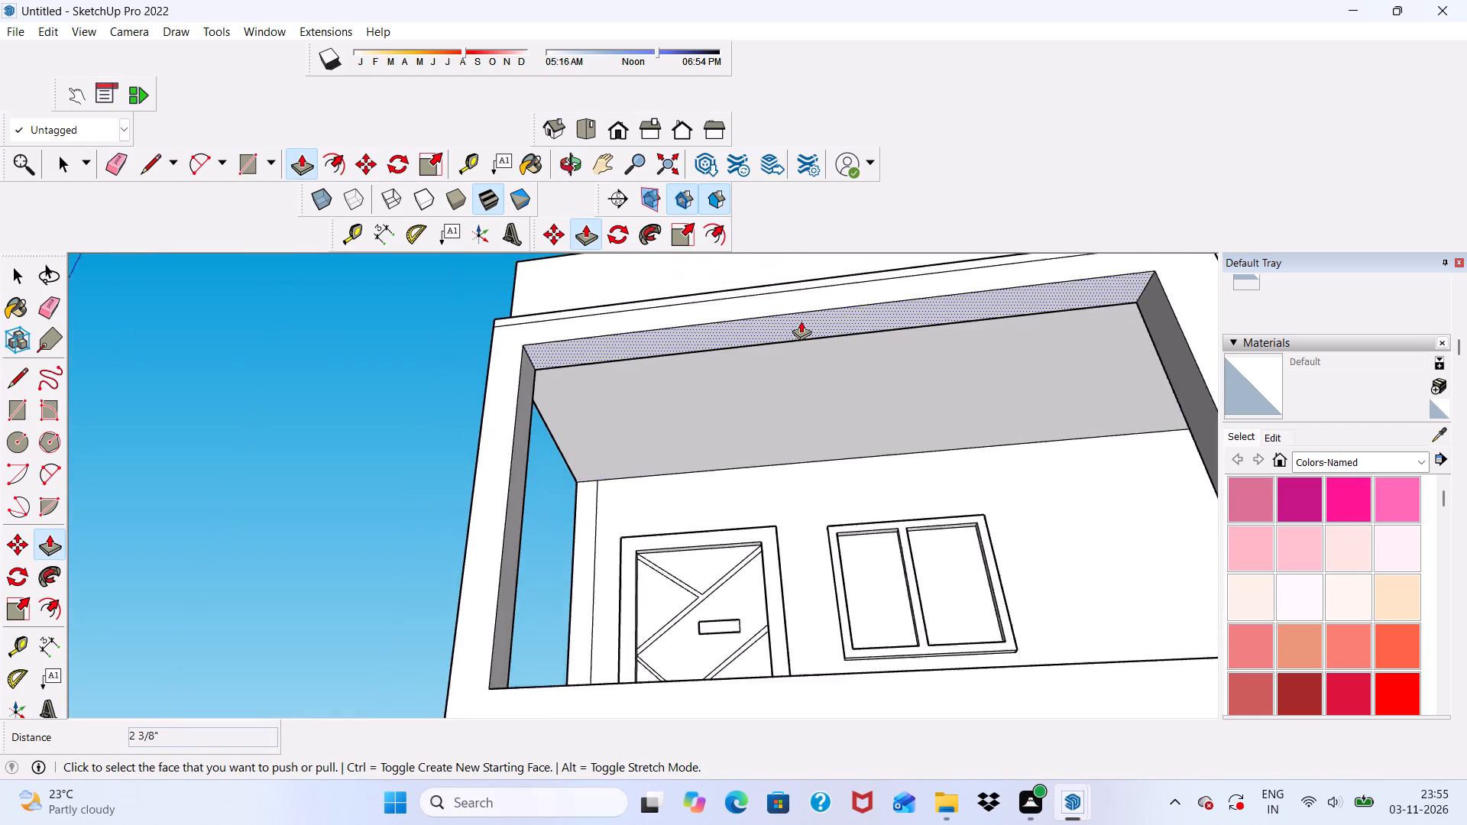
{"action": "scroll", "coordinate": [801, 321], "scroll_direction": "up", "scroll_amount": 1}
{"action": "left_click", "coordinate": [786, 318]}
{"action": "left_click", "coordinate": [770, 340]}
Push/Pull the door-side column's inner face a further 7 3/8" or so into the frame opening.
{"action": "scroll", "coordinate": [737, 305], "scroll_direction": "down", "scroll_amount": 5}
{"action": "middle_click_drag", "start_coordinate": [837, 323], "coordinate": [836, 329]}
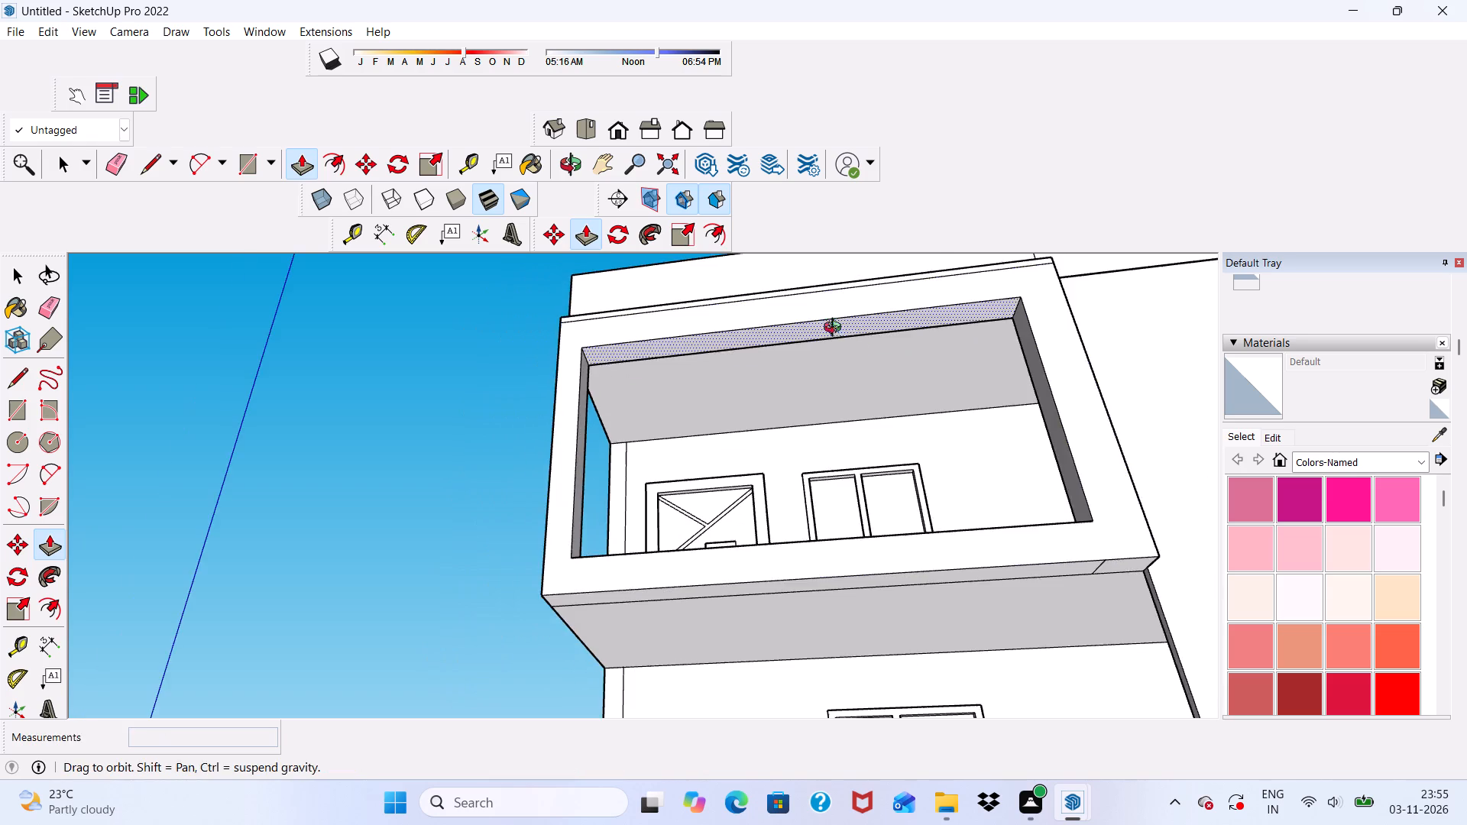
{"action": "middle_click_drag", "start_coordinate": [836, 329], "coordinate": [774, 436]}
{"action": "scroll", "coordinate": [573, 445], "scroll_direction": "up", "scroll_amount": 6}
{"action": "left_click", "coordinate": [539, 461]}
{"action": "left_click", "coordinate": [587, 464]}
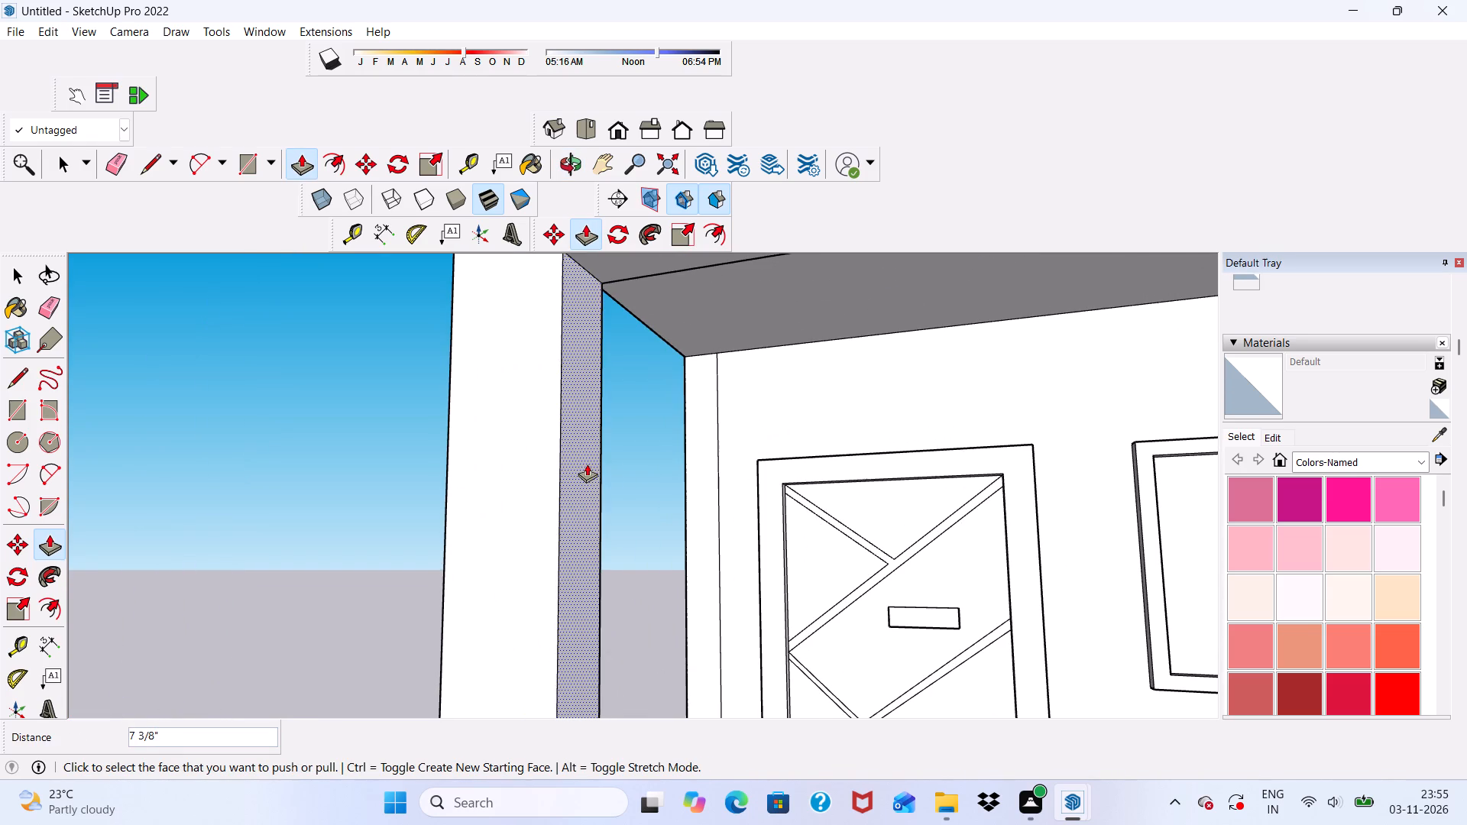
Push/Pull the window-side column's inner face slightly to adjust the column's width.
{"action": "scroll", "coordinate": [570, 391], "scroll_direction": "down", "scroll_amount": 16}
{"action": "middle_click_drag", "start_coordinate": [668, 428], "coordinate": [853, 438]}
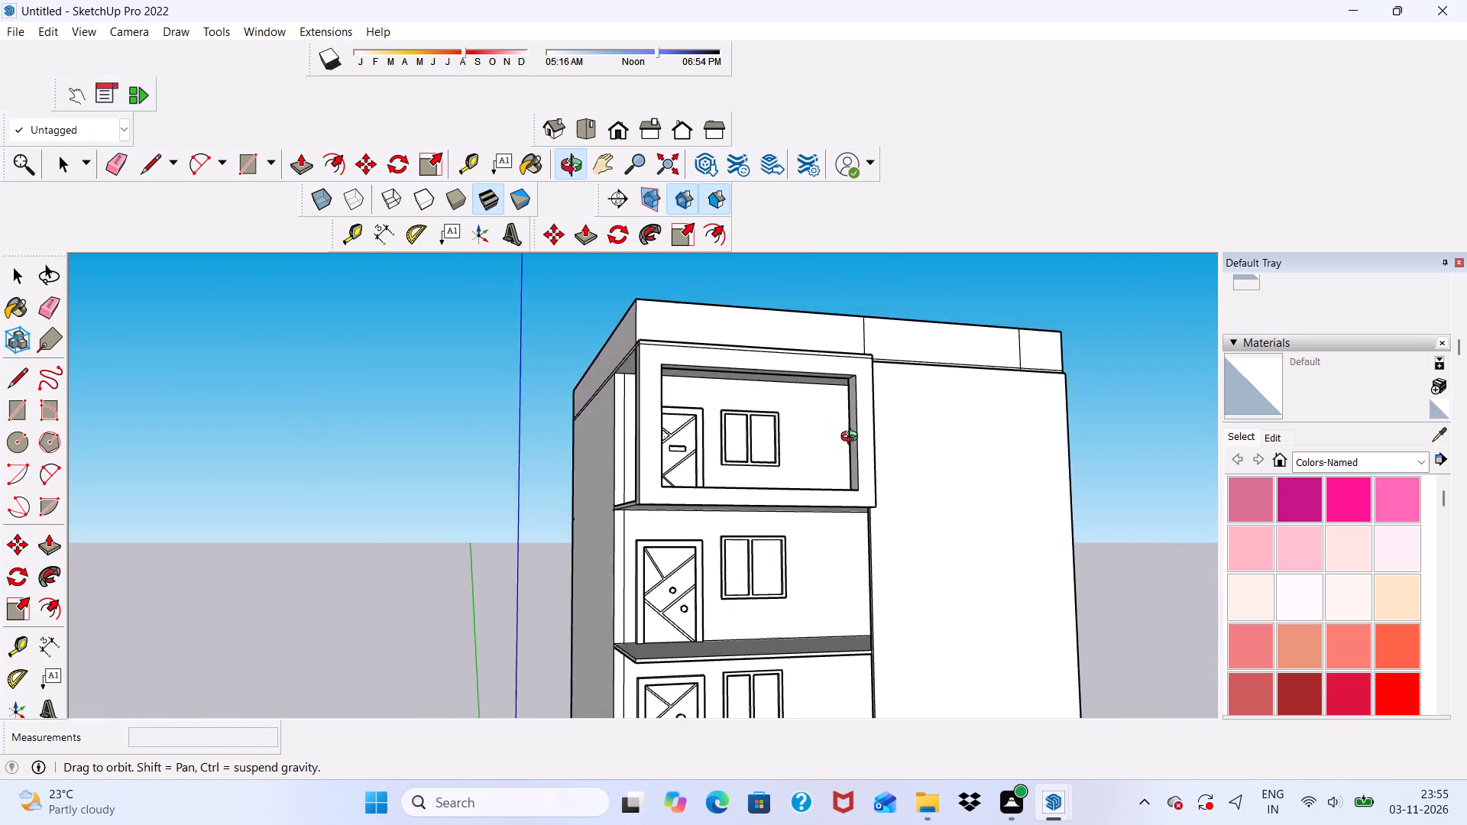
{"action": "middle_click_drag", "start_coordinate": [853, 438], "coordinate": [856, 438]}
{"action": "scroll", "coordinate": [856, 438], "scroll_direction": "up", "scroll_amount": 7}
{"action": "scroll", "coordinate": [840, 428], "scroll_direction": "down", "scroll_amount": 1}
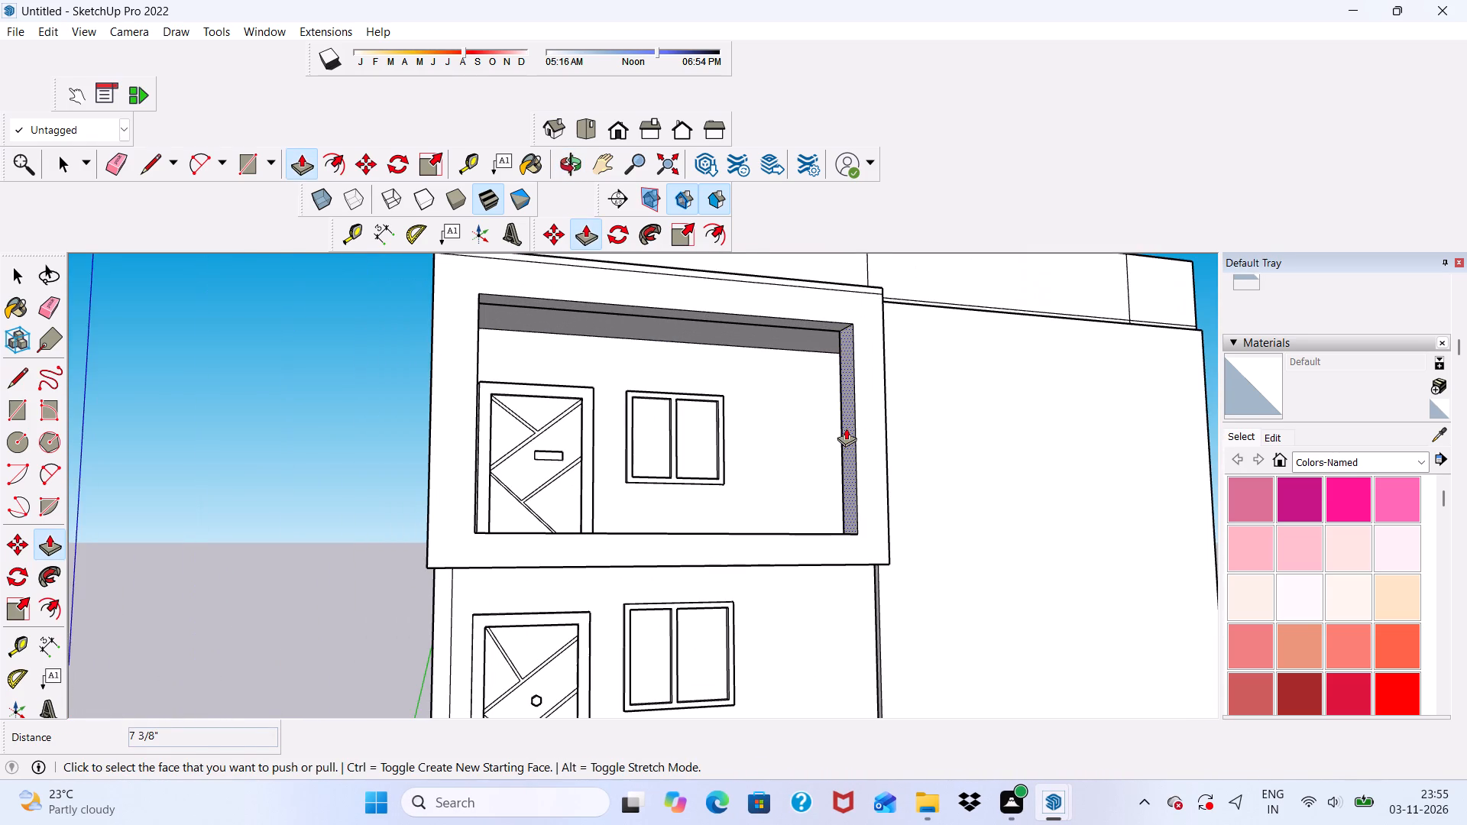
{"action": "left_click", "coordinate": [846, 428]}
{"action": "left_click", "coordinate": [843, 426]}
Fine-tune the door-side column's width with a small Push/Pull of its inner face.
{"action": "middle_click_drag", "start_coordinate": [466, 456], "coordinate": [340, 538]}
{"action": "scroll", "coordinate": [421, 532], "scroll_direction": "up", "scroll_amount": 4}
{"action": "triple_click", "coordinate": [421, 531]}
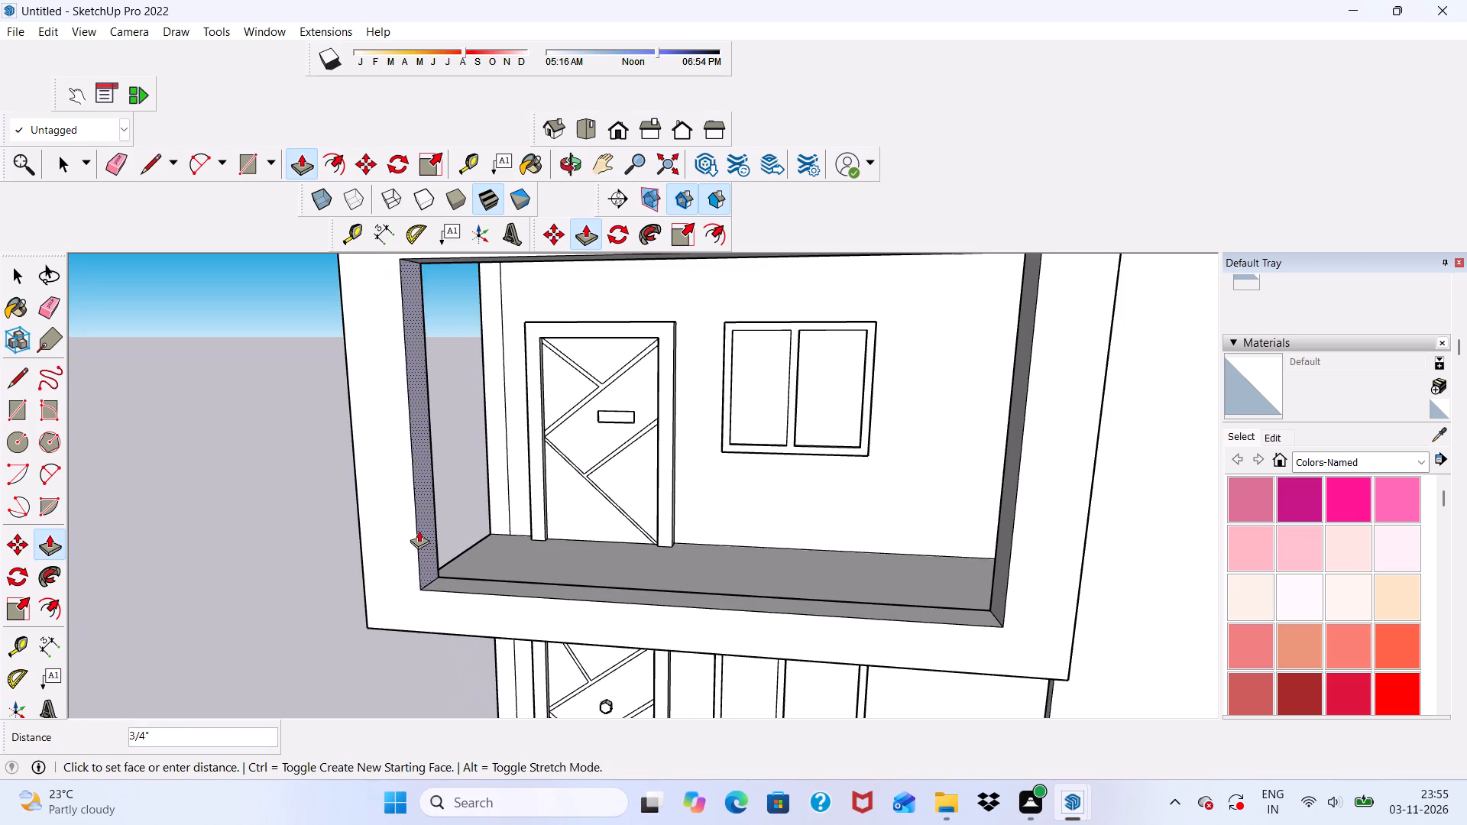
{"action": "left_click", "coordinate": [416, 529]}
{"action": "left_click", "coordinate": [413, 529]}
Erase the stray seam line on the underside of the frame's bottom beam beside the window-side column.
{"action": "scroll", "coordinate": [407, 513], "scroll_direction": "down", "scroll_amount": 6}
{"action": "middle_click_drag", "start_coordinate": [441, 542], "coordinate": [501, 449]}
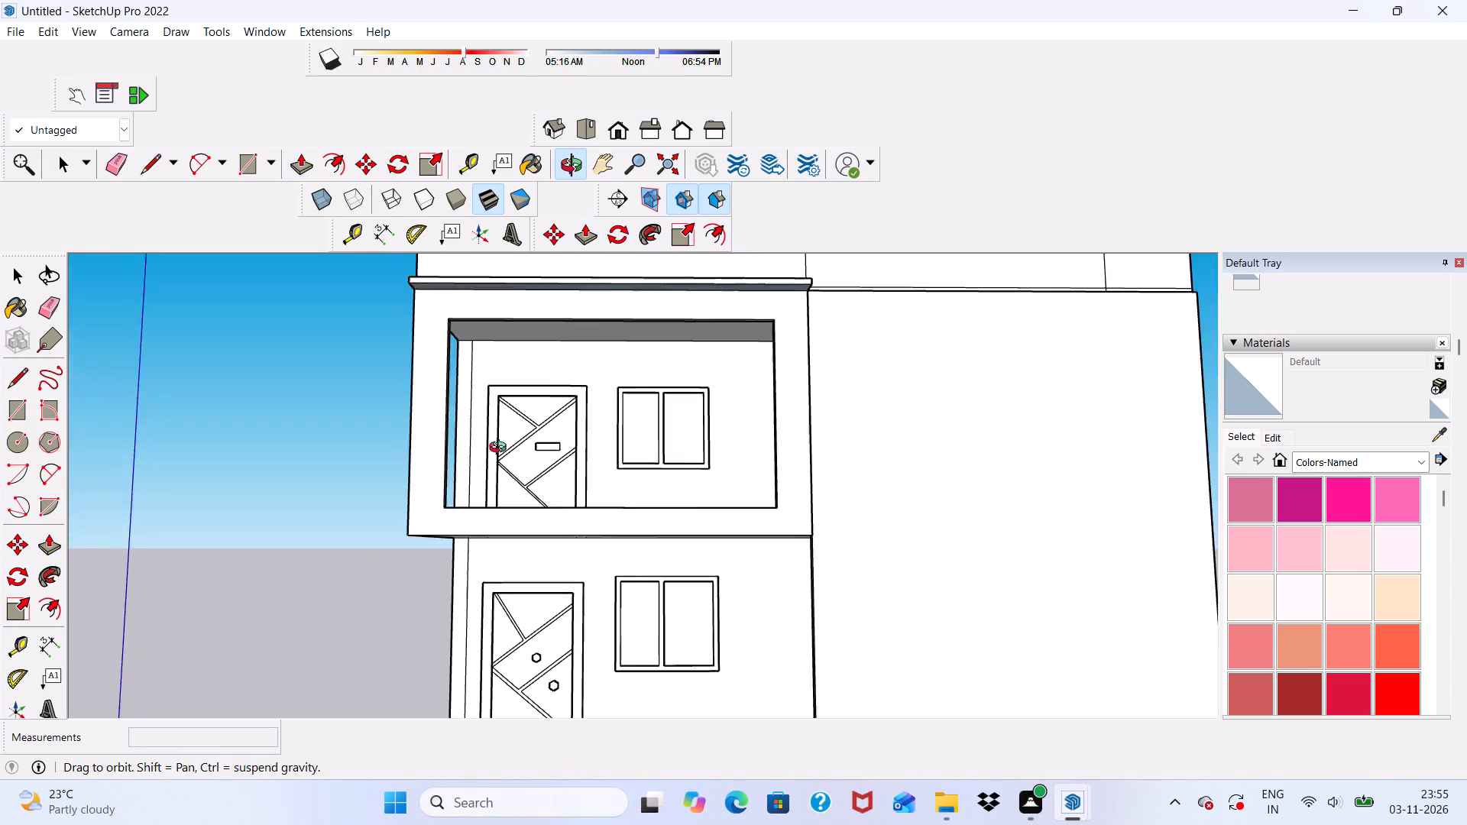
{"action": "middle_click_drag", "start_coordinate": [501, 449], "coordinate": [527, 266]}
{"action": "scroll", "coordinate": [531, 260], "scroll_direction": "up", "scroll_amount": 2}
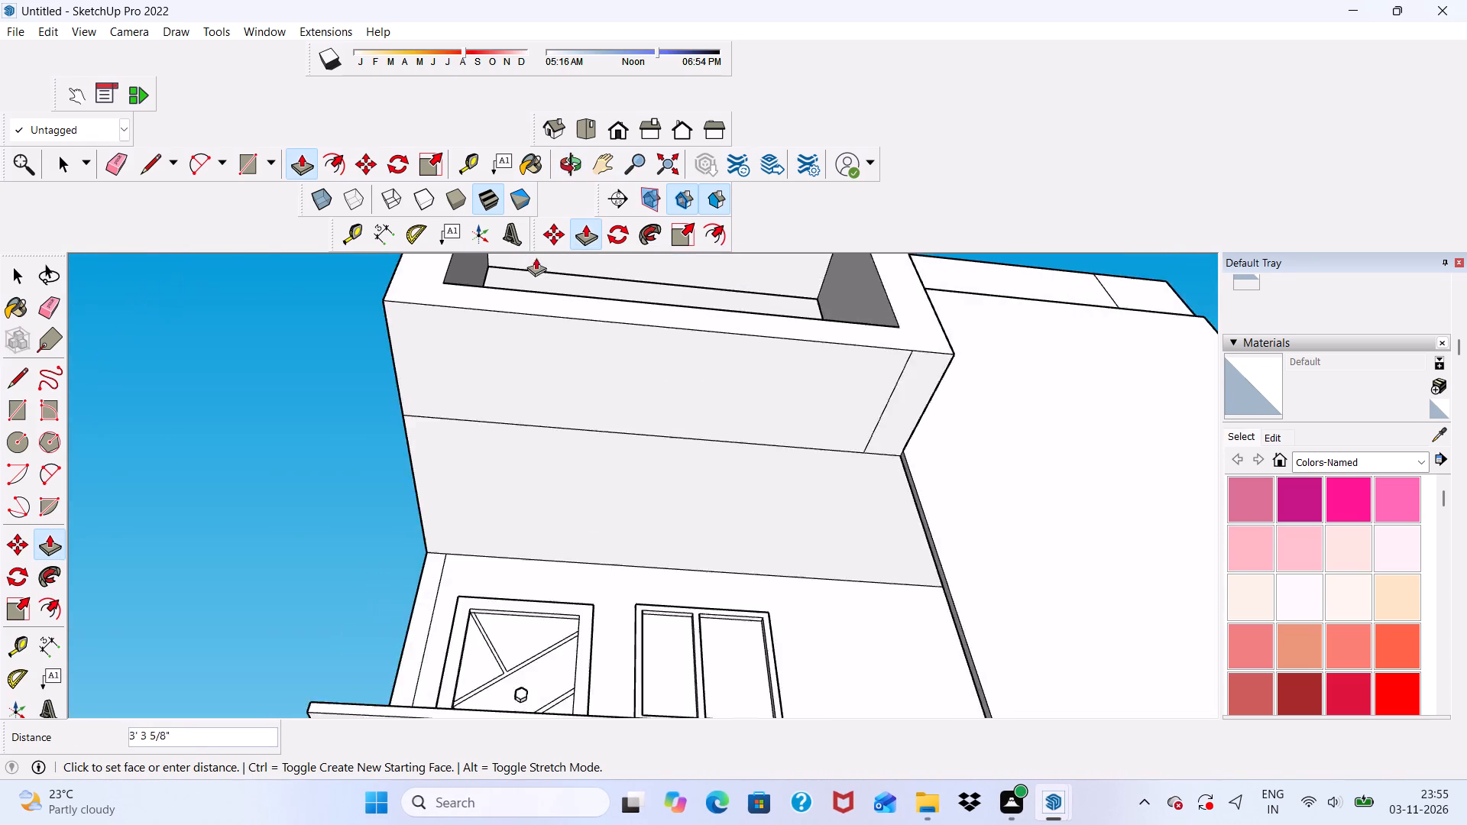
{"action": "scroll", "coordinate": [536, 271], "scroll_direction": "down", "scroll_amount": 7}
{"action": "key", "text": "space"}
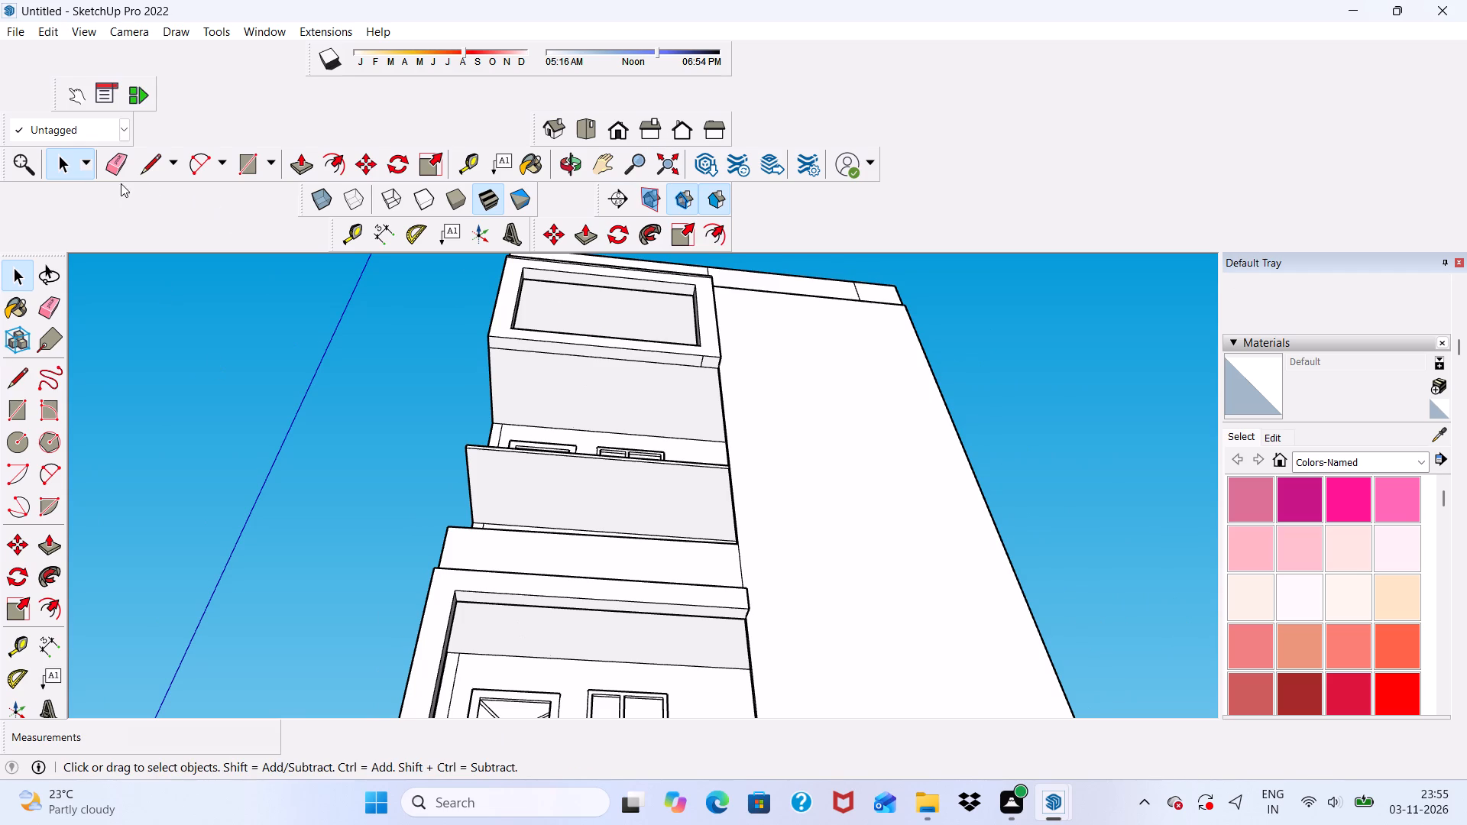
{"action": "left_click", "coordinate": [117, 157]}
{"action": "scroll", "coordinate": [728, 360], "scroll_direction": "up", "scroll_amount": 6}
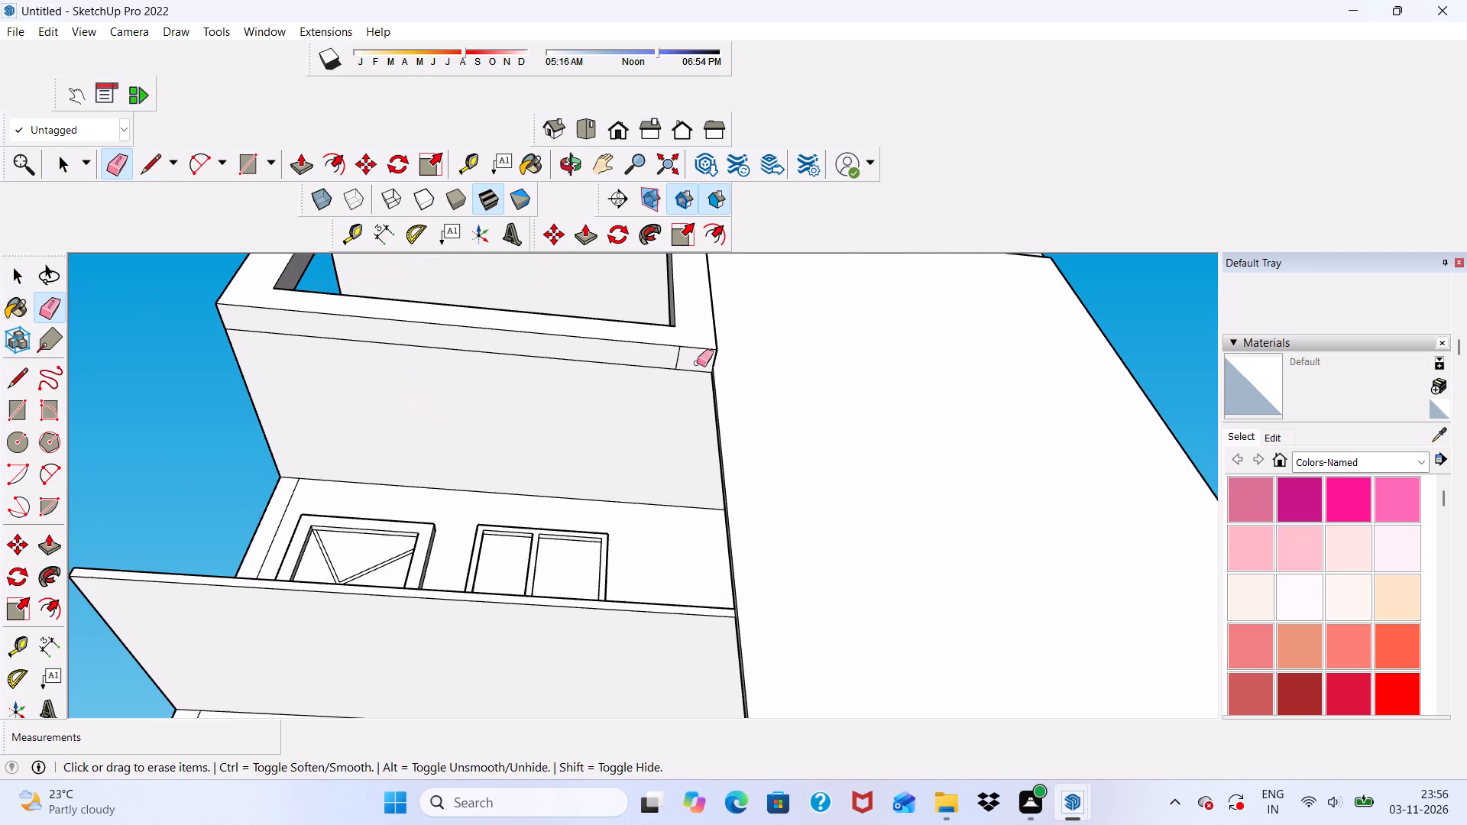
{"action": "scroll", "coordinate": [697, 363], "scroll_direction": "up", "scroll_amount": 1}
{"action": "left_click", "coordinate": [678, 353]}
Examine the top balcony's frame from the side, front and above for leftover edges.
{"action": "scroll", "coordinate": [669, 343], "scroll_direction": "down", "scroll_amount": 6}
{"action": "middle_click_drag", "start_coordinate": [633, 361], "coordinate": [497, 396]}
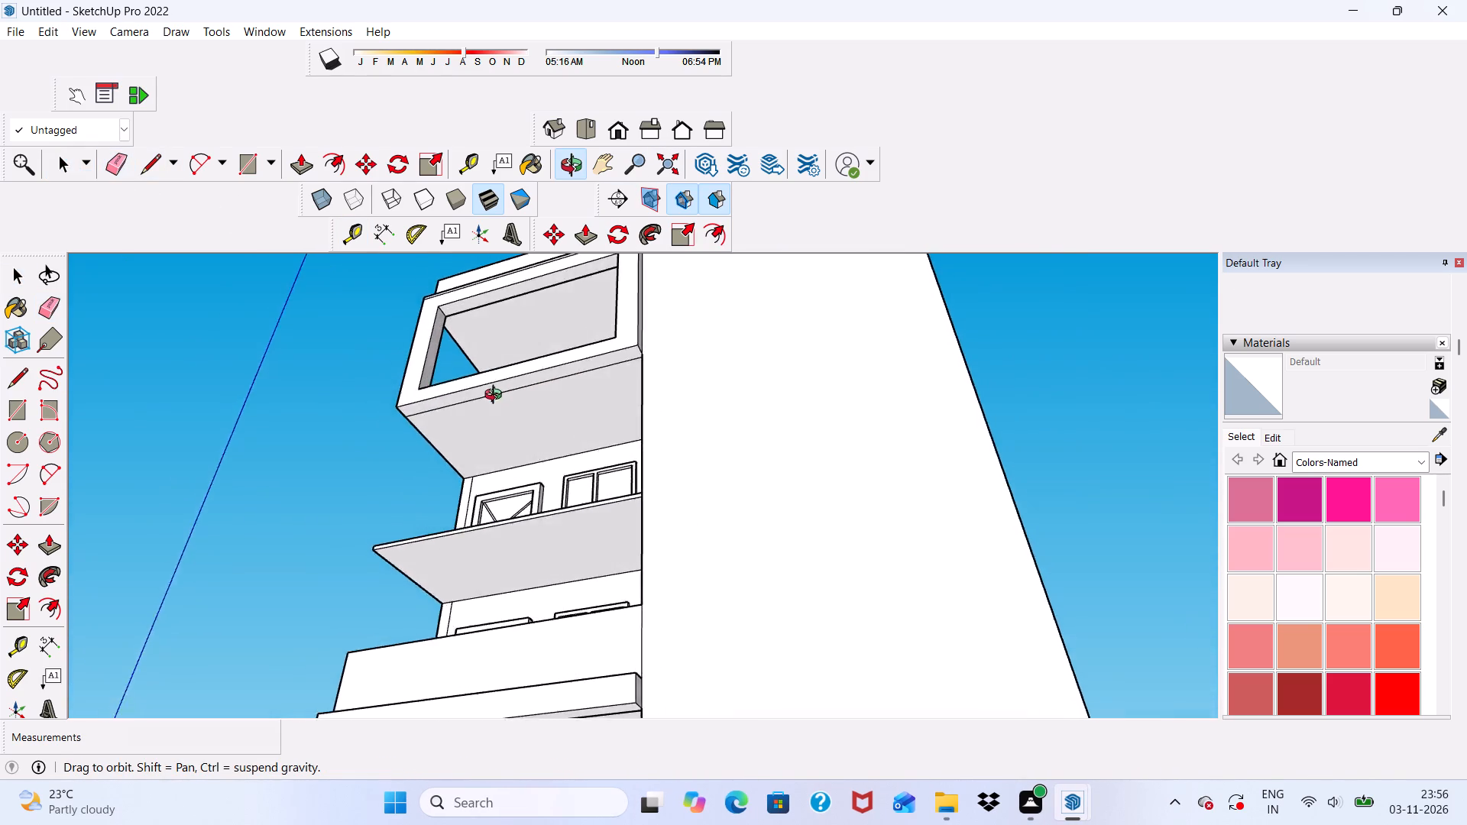
{"action": "middle_click_drag", "start_coordinate": [497, 396], "coordinate": [922, 611]}
{"action": "scroll", "coordinate": [1094, 414], "scroll_direction": "up", "scroll_amount": 1}
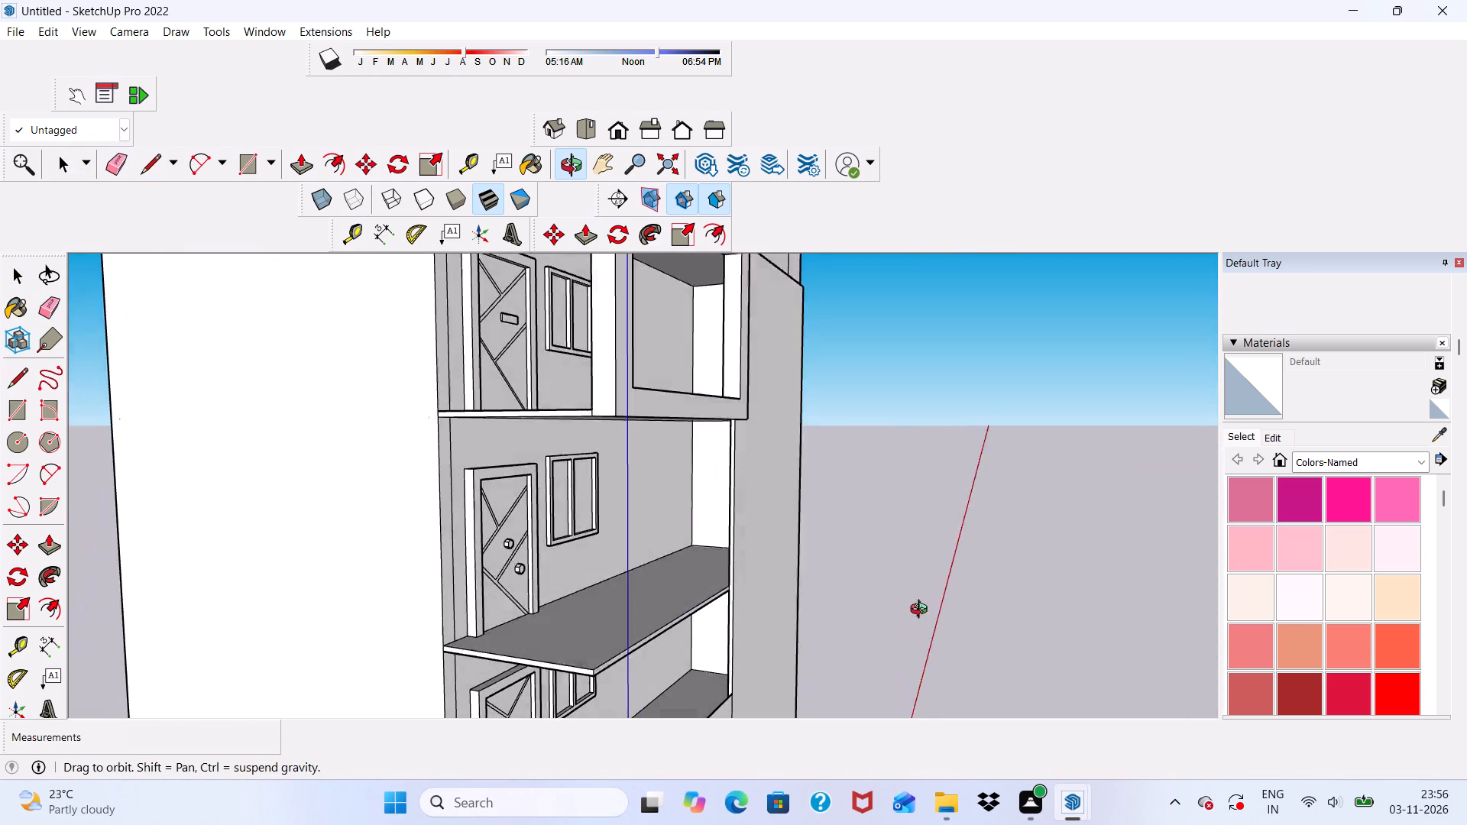
{"action": "middle_click_drag", "start_coordinate": [922, 611], "coordinate": [630, 502]}
{"action": "scroll", "coordinate": [609, 374], "scroll_direction": "down", "scroll_amount": 5}
{"action": "scroll", "coordinate": [501, 345], "scroll_direction": "up", "scroll_amount": 1}
{"action": "middle_click_drag", "start_coordinate": [481, 312], "coordinate": [500, 406]}
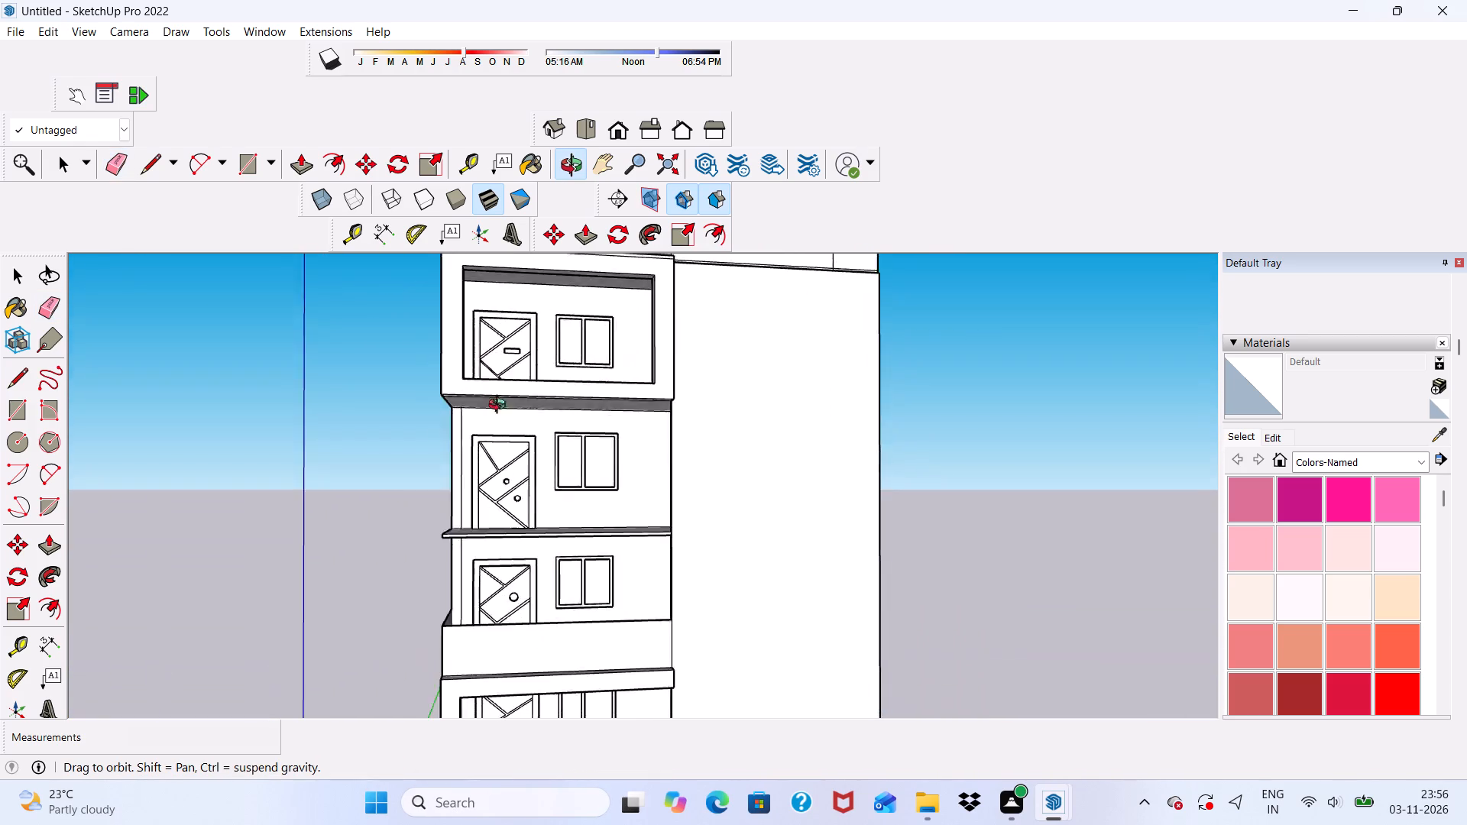
{"action": "middle_click_drag", "start_coordinate": [500, 406], "coordinate": [452, 538]}
{"action": "scroll", "coordinate": [426, 445], "scroll_direction": "up", "scroll_amount": 3}
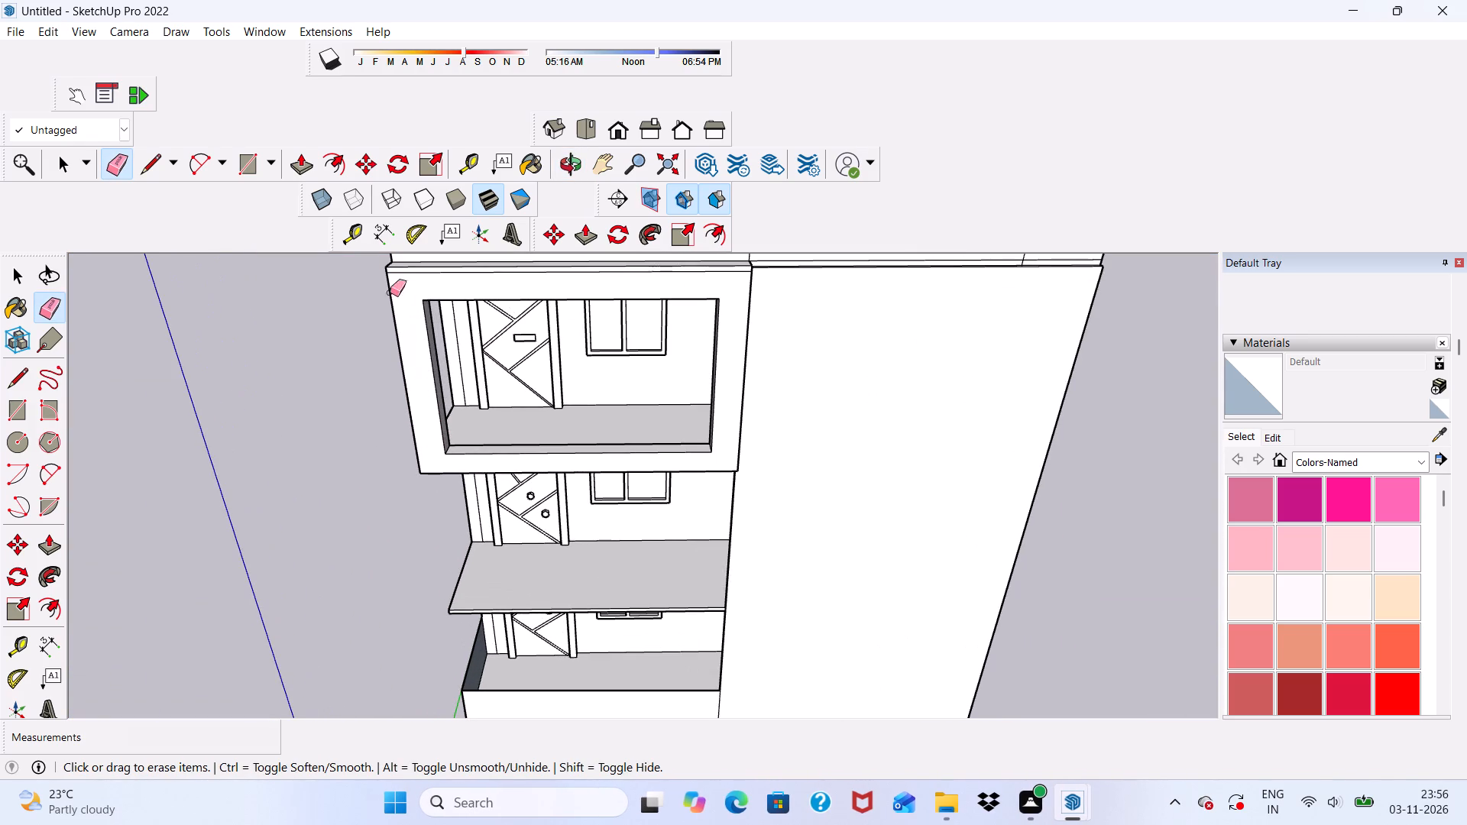
{"action": "middle_click_drag", "start_coordinate": [458, 300], "coordinate": [538, 296]}
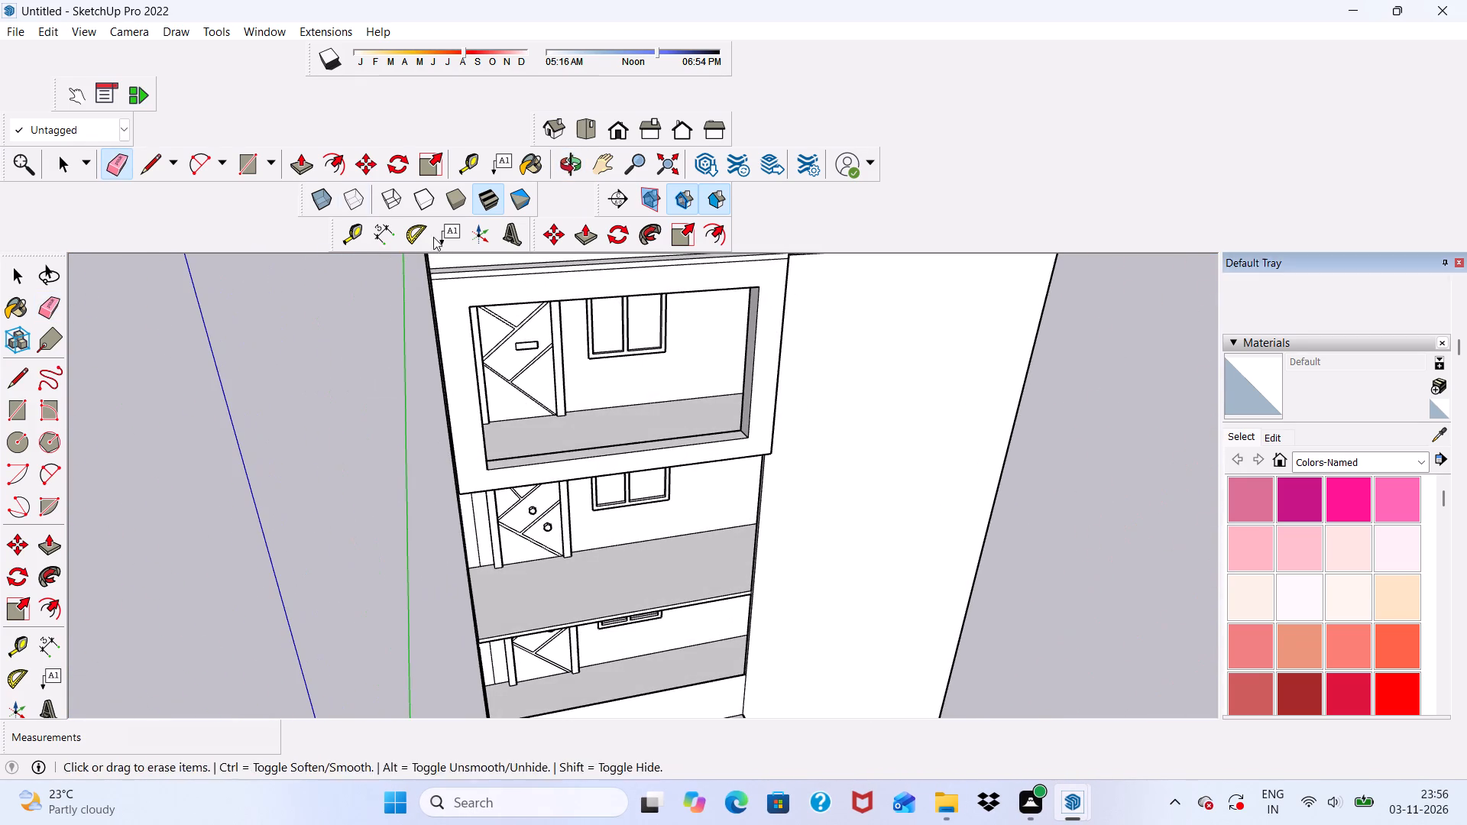
Draw a rectangle about 13' 7 5/16" by 3' 7 5/8" across the lower part of the frame opening, starting at its door-side bottom inner corner.
{"action": "left_click", "coordinate": [256, 173]}
{"action": "scroll", "coordinate": [631, 444], "scroll_direction": "up", "scroll_amount": 6}
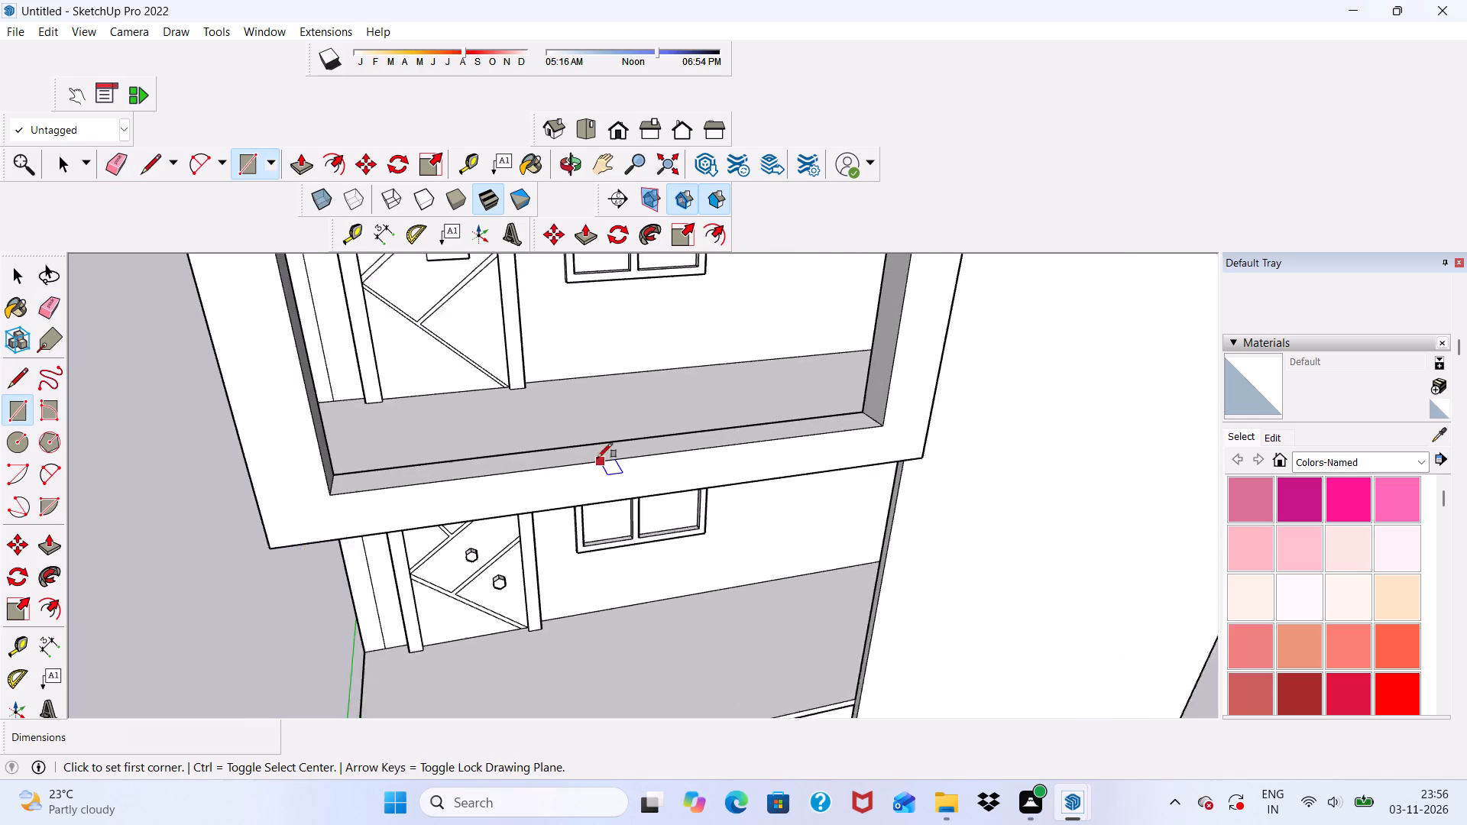
{"action": "scroll", "coordinate": [597, 458], "scroll_direction": "up", "scroll_amount": 2}
{"action": "scroll", "coordinate": [495, 419], "scroll_direction": "down", "scroll_amount": 6}
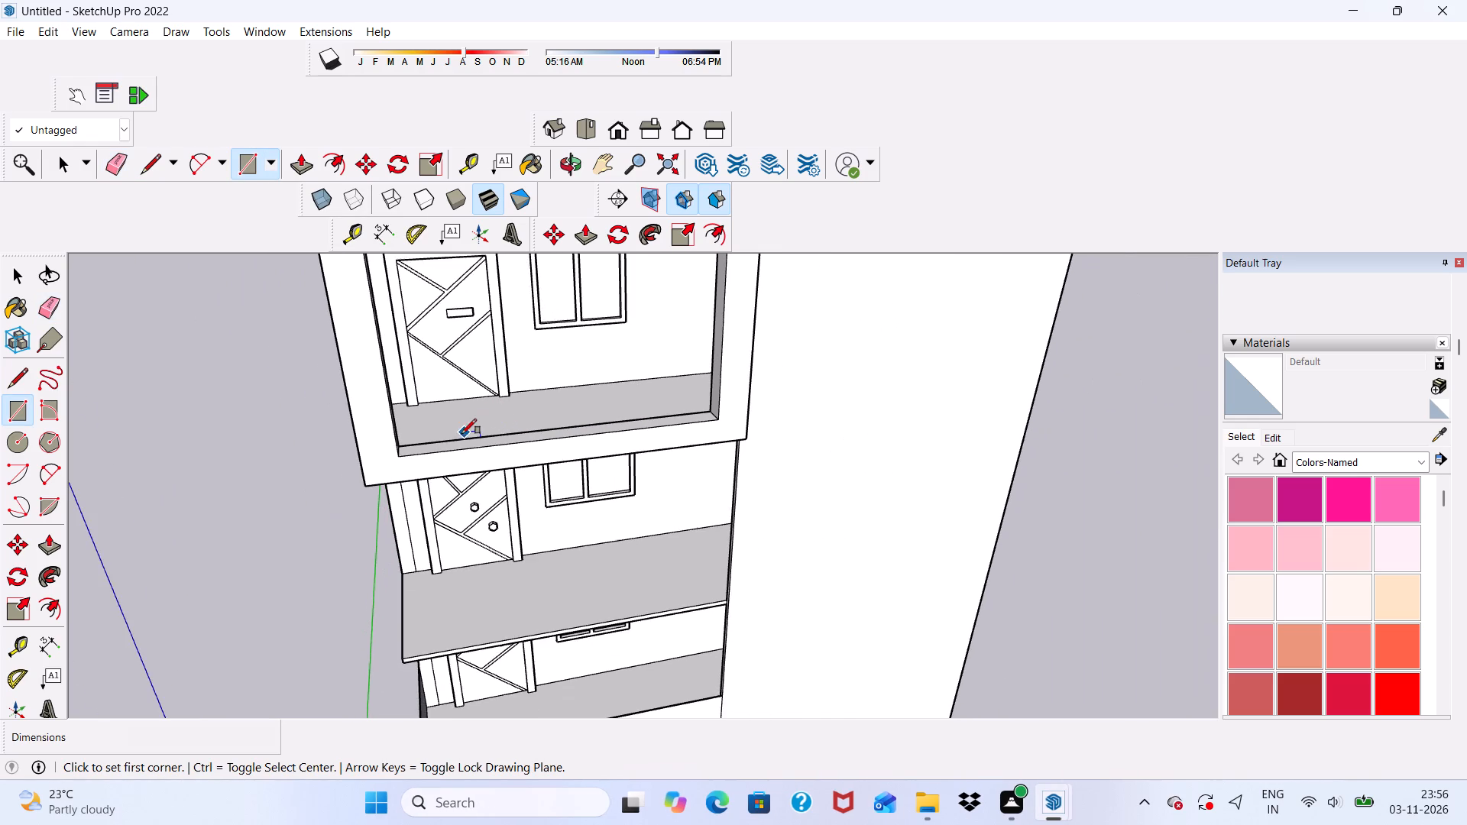
{"action": "middle_click_drag", "start_coordinate": [453, 438], "coordinate": [416, 476]}
{"action": "scroll", "coordinate": [386, 455], "scroll_direction": "up", "scroll_amount": 5}
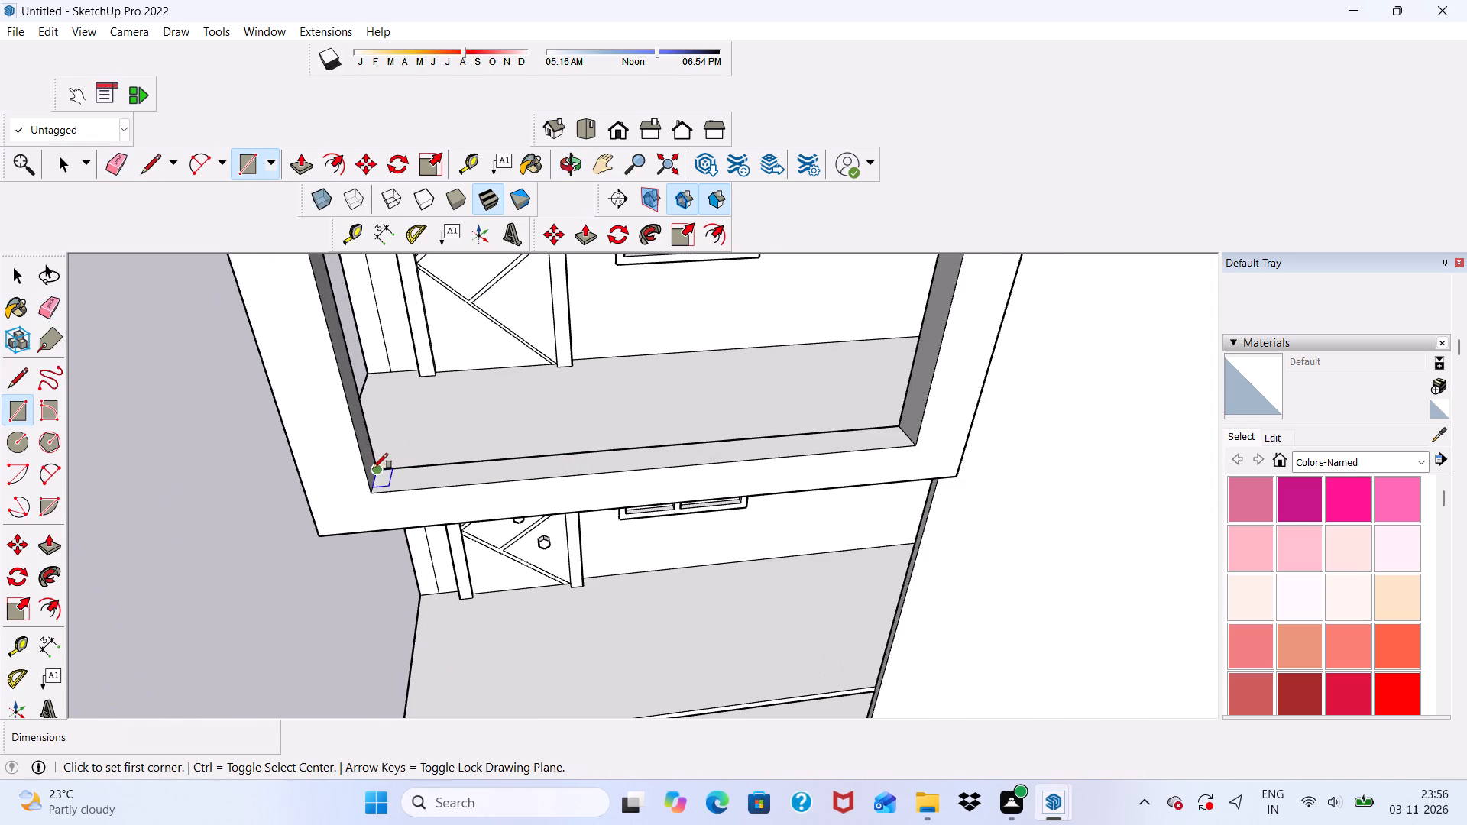
{"action": "left_click", "coordinate": [377, 470]}
{"action": "scroll", "coordinate": [760, 335], "scroll_direction": "down", "scroll_amount": 1}
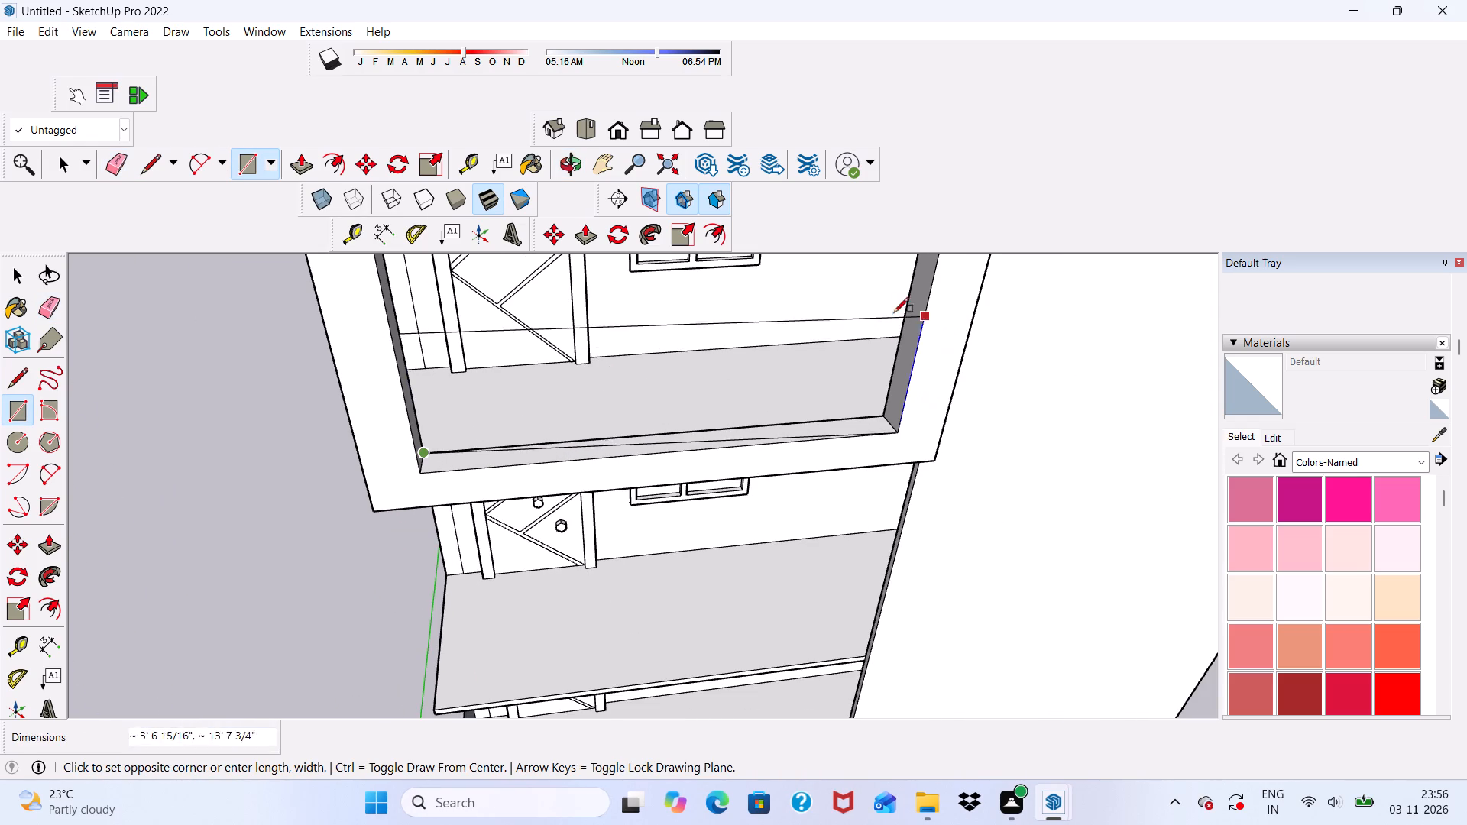
{"action": "scroll", "coordinate": [905, 304], "scroll_direction": "up", "scroll_amount": 2}
{"action": "left_click", "coordinate": [908, 300]}
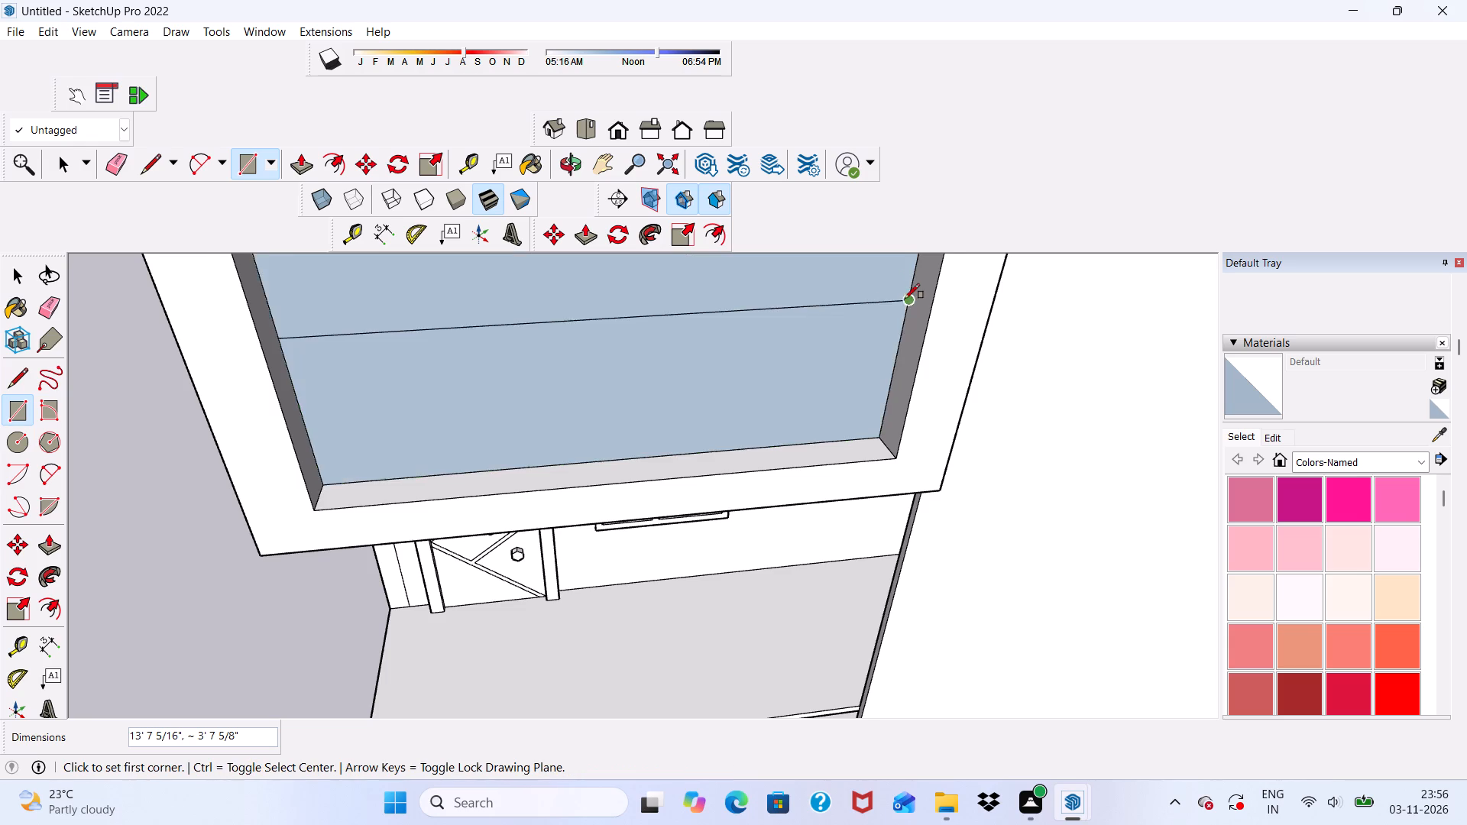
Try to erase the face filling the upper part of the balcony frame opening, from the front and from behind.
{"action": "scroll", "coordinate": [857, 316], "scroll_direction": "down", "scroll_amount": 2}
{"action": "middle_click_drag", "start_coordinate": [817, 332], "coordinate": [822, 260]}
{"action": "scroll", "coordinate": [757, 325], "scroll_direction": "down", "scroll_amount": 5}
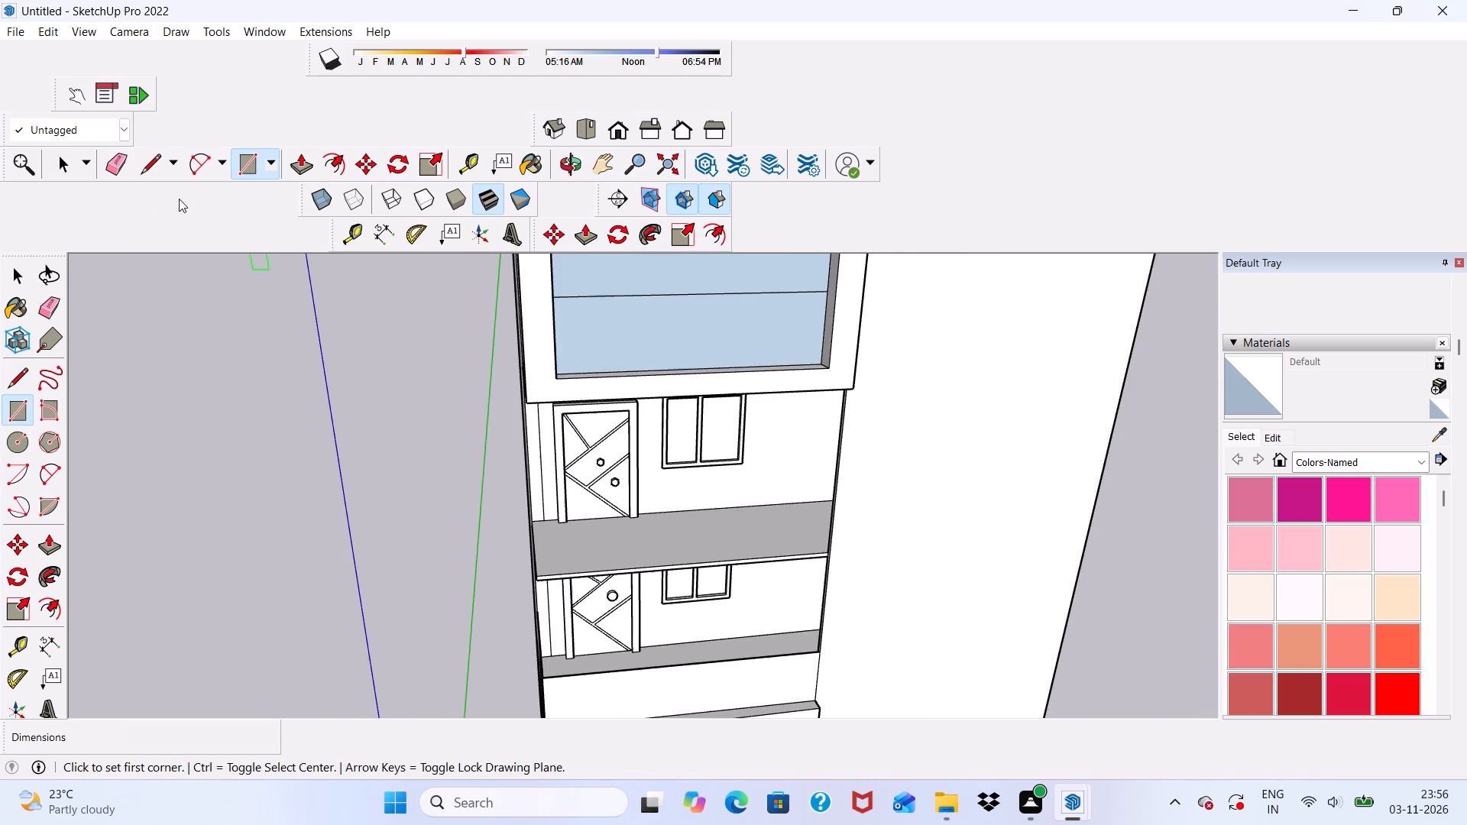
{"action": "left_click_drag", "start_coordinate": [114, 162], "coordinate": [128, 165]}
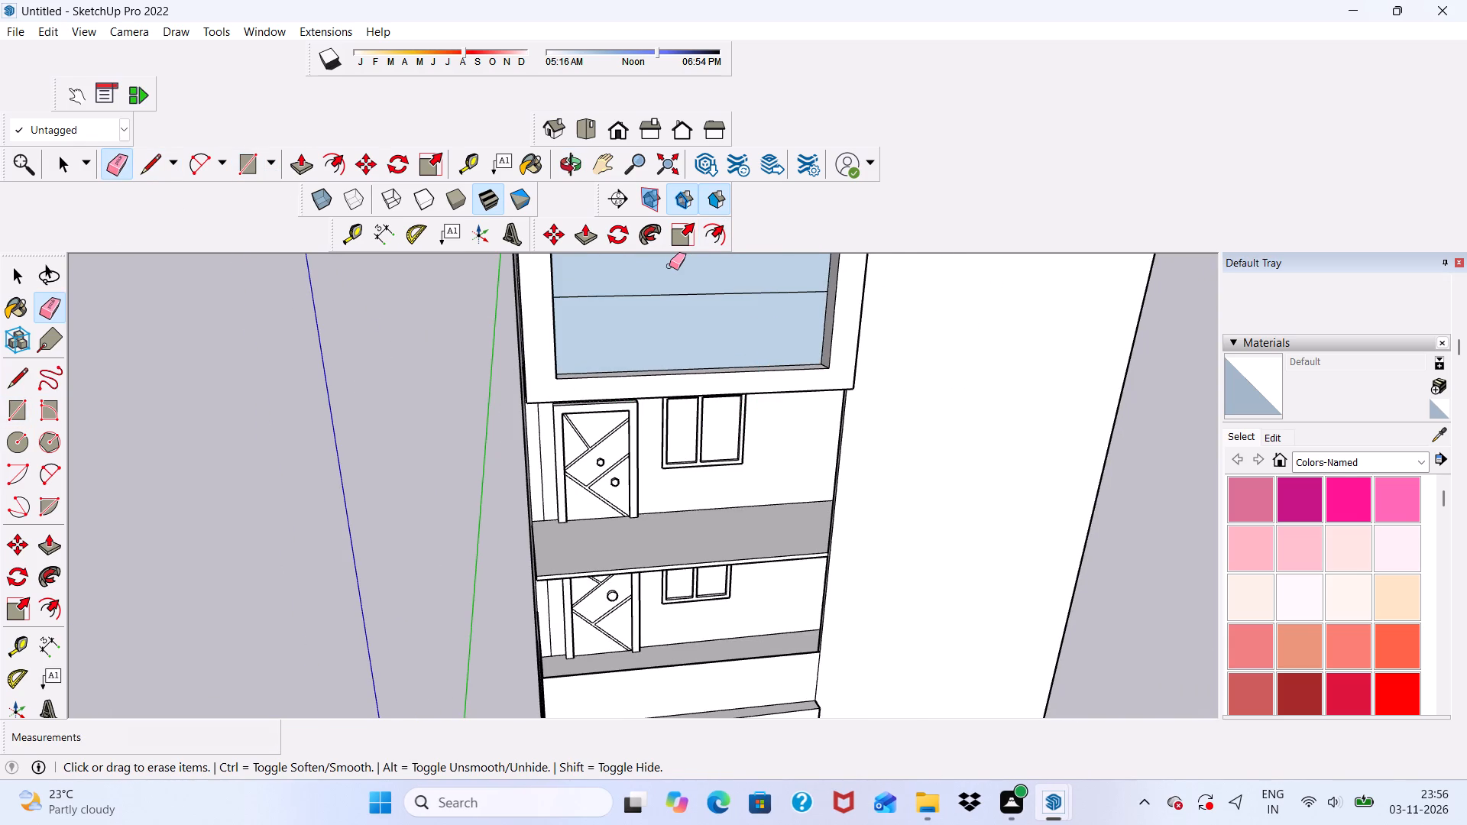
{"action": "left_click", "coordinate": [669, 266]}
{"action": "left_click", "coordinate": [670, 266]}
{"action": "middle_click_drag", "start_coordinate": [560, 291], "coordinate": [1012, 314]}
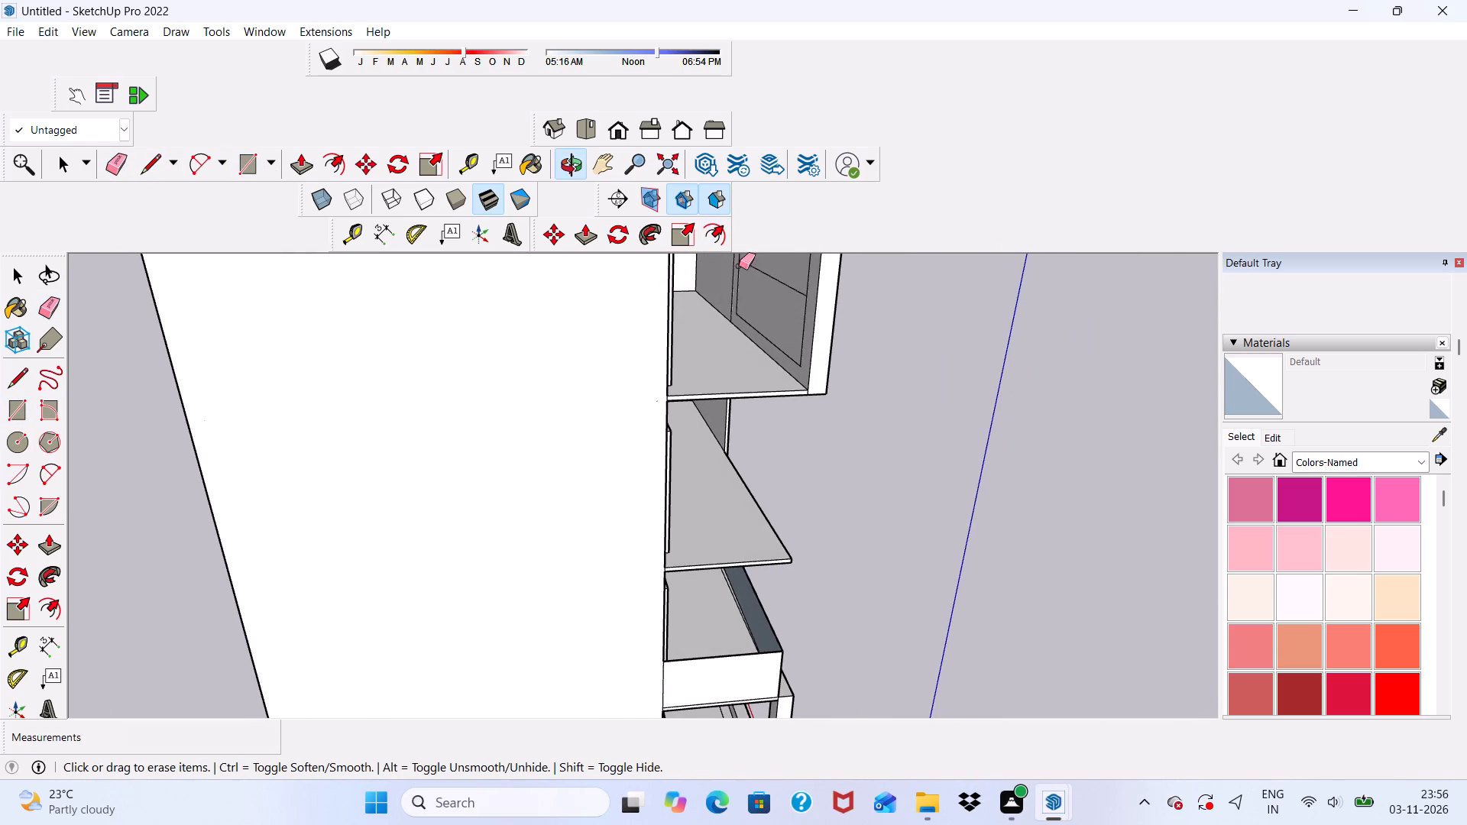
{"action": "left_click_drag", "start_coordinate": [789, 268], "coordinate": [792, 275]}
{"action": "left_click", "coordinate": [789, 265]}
Delete the face filling the upper part of the balcony frame opening, keeping the lower panel.
{"action": "middle_click_drag", "start_coordinate": [805, 275], "coordinate": [622, 374]}
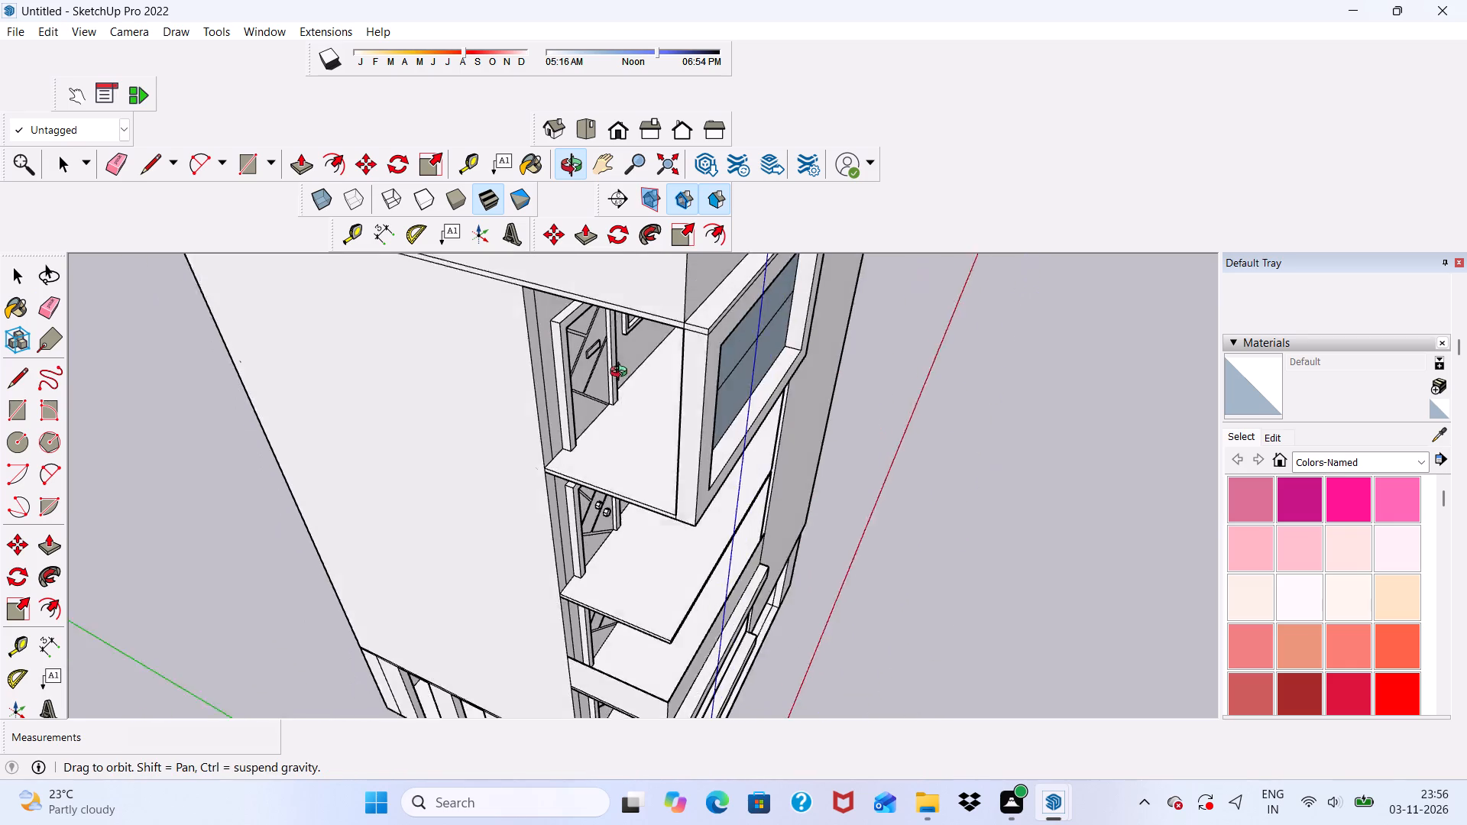
{"action": "middle_click_drag", "start_coordinate": [622, 374], "coordinate": [592, 382]}
{"action": "scroll", "coordinate": [273, 309], "scroll_direction": "down", "scroll_amount": 3}
{"action": "middle_click_drag", "start_coordinate": [563, 349], "coordinate": [431, 296]}
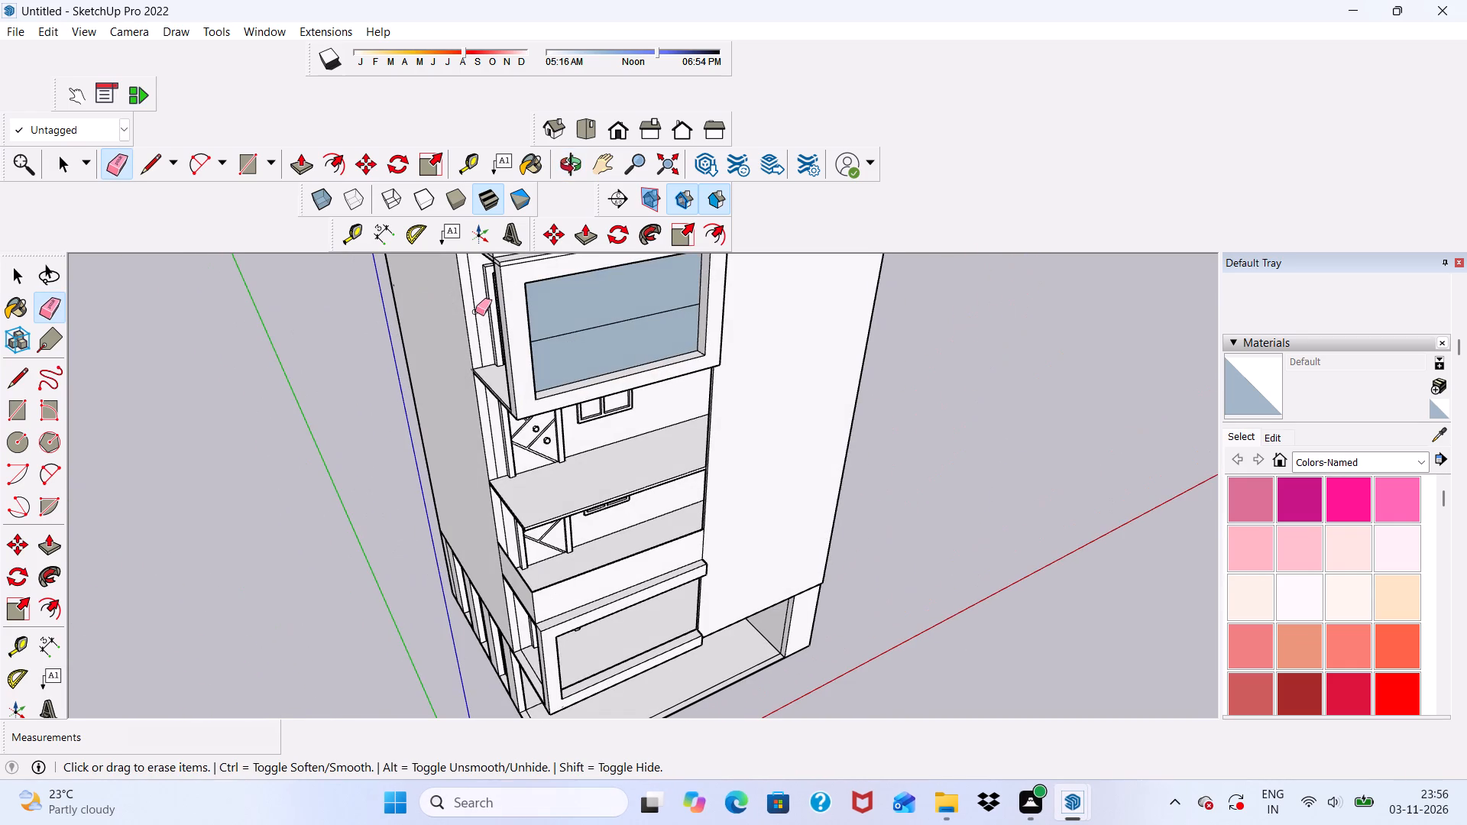
{"action": "key", "text": "space"}
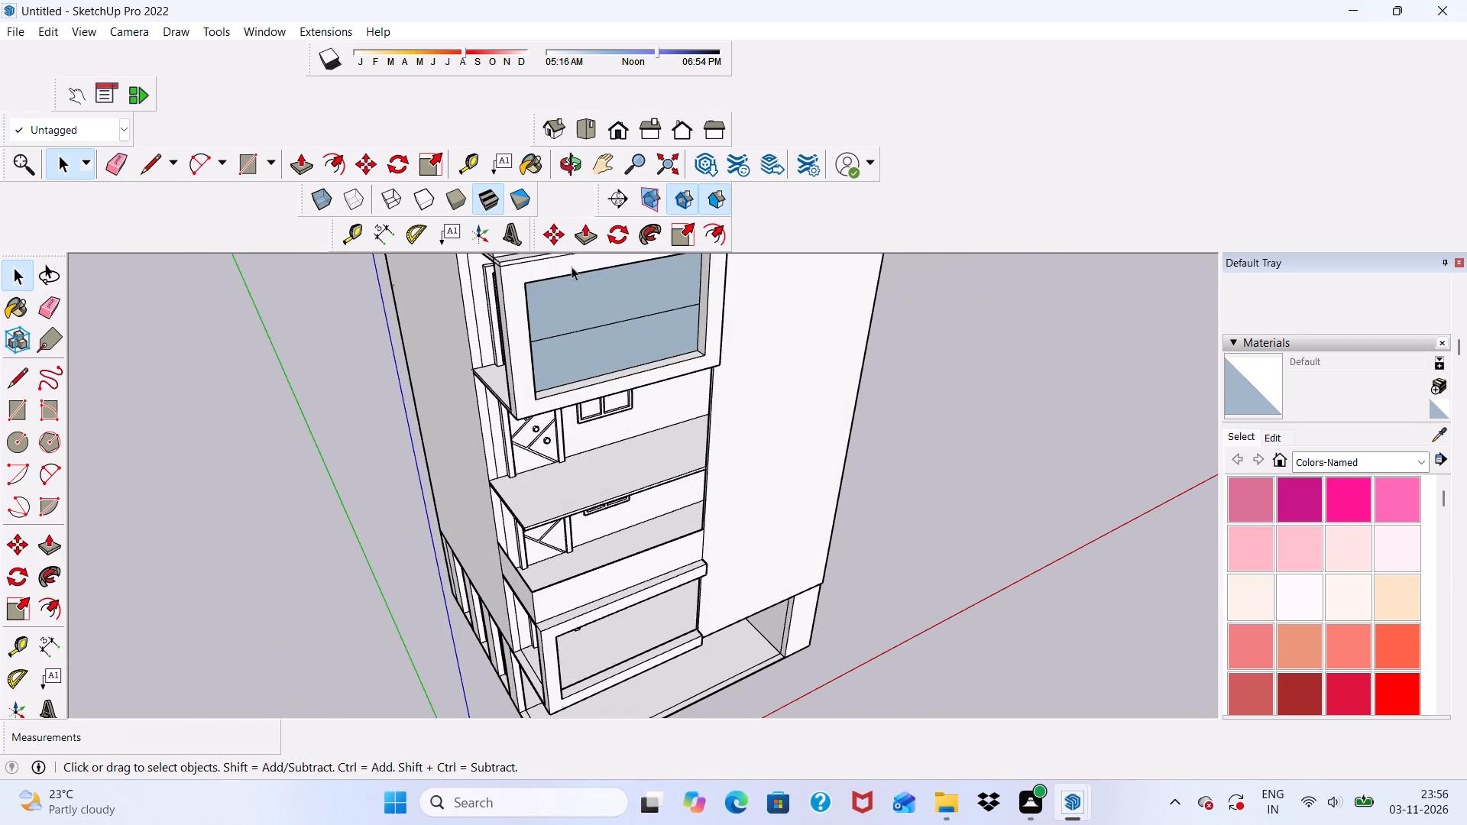
{"action": "left_click", "coordinate": [641, 281]}
{"action": "key", "text": "Delete"}
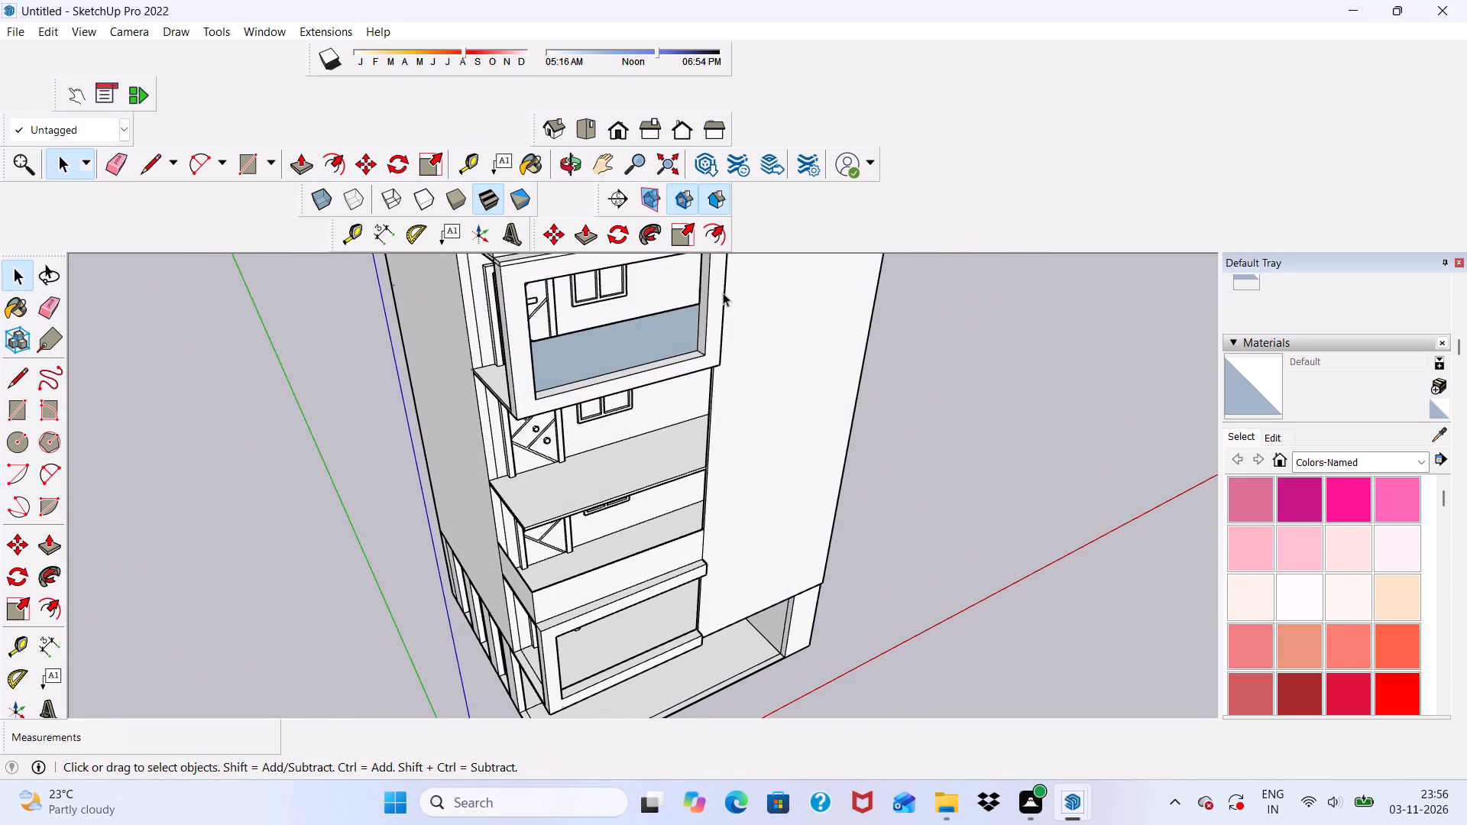
Draw a rectangle about 5 3/4" by 1' on the top balcony frame's bottom inner ledge, near the door-side corner.
{"action": "scroll", "coordinate": [727, 293], "scroll_direction": "up", "scroll_amount": 1}
{"action": "scroll", "coordinate": [677, 293], "scroll_direction": "down", "scroll_amount": 3}
{"action": "middle_click_drag", "start_coordinate": [677, 328], "coordinate": [611, 375]}
{"action": "scroll", "coordinate": [614, 376], "scroll_direction": "up", "scroll_amount": 7}
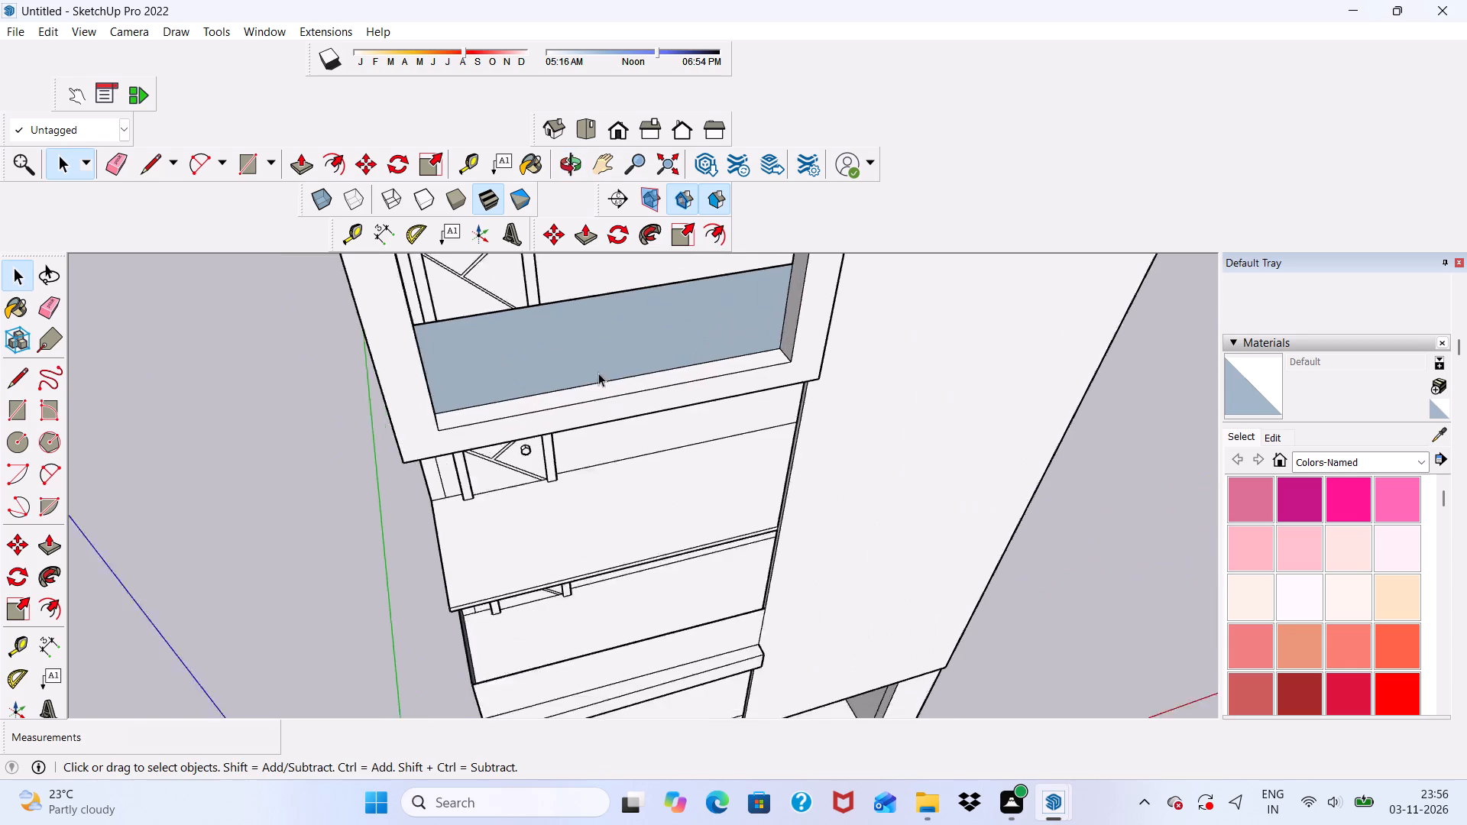
{"action": "scroll", "coordinate": [598, 373], "scroll_direction": "up", "scroll_amount": 2}
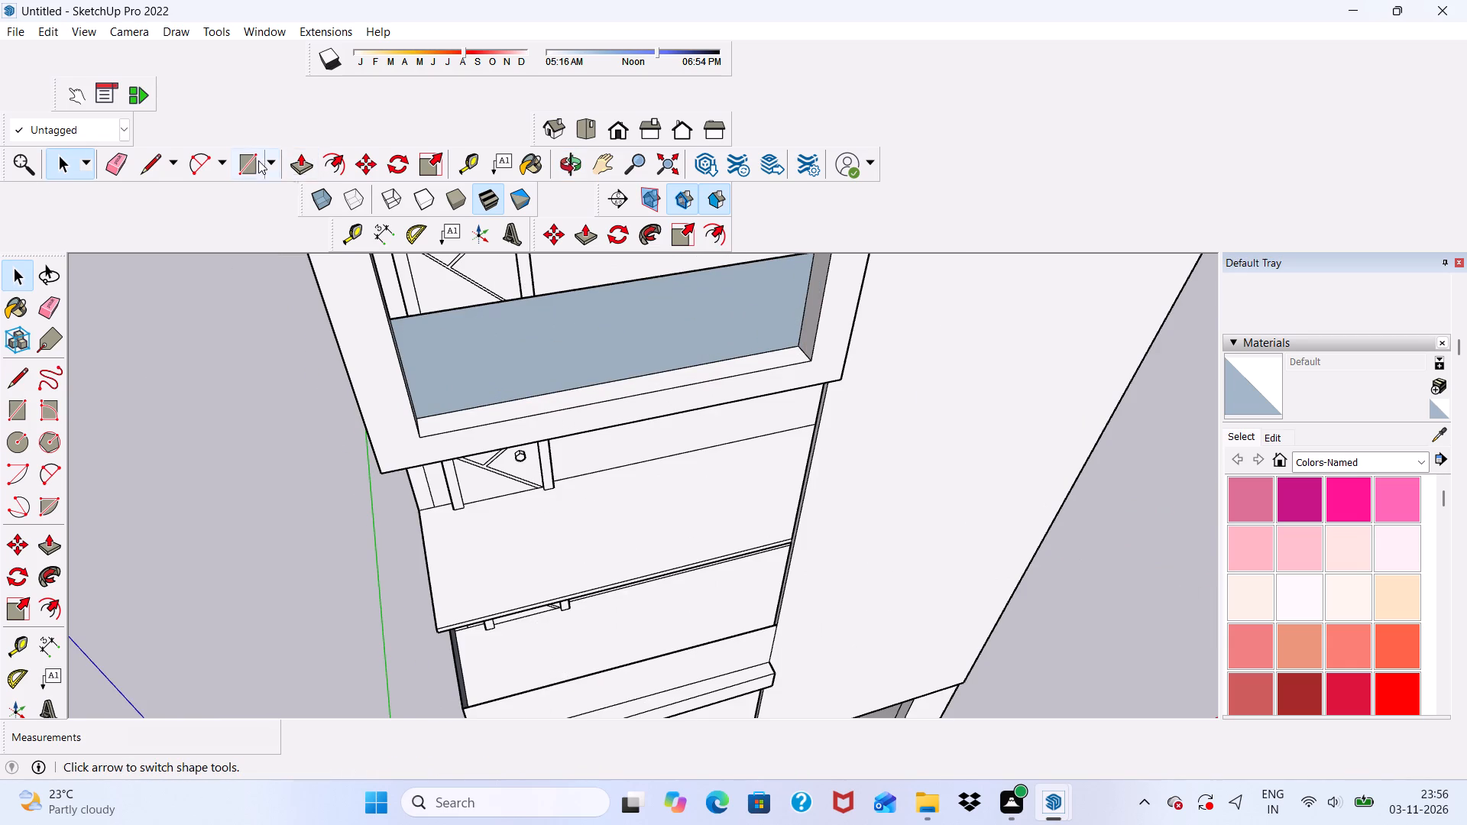
{"action": "left_click", "coordinate": [249, 158]}
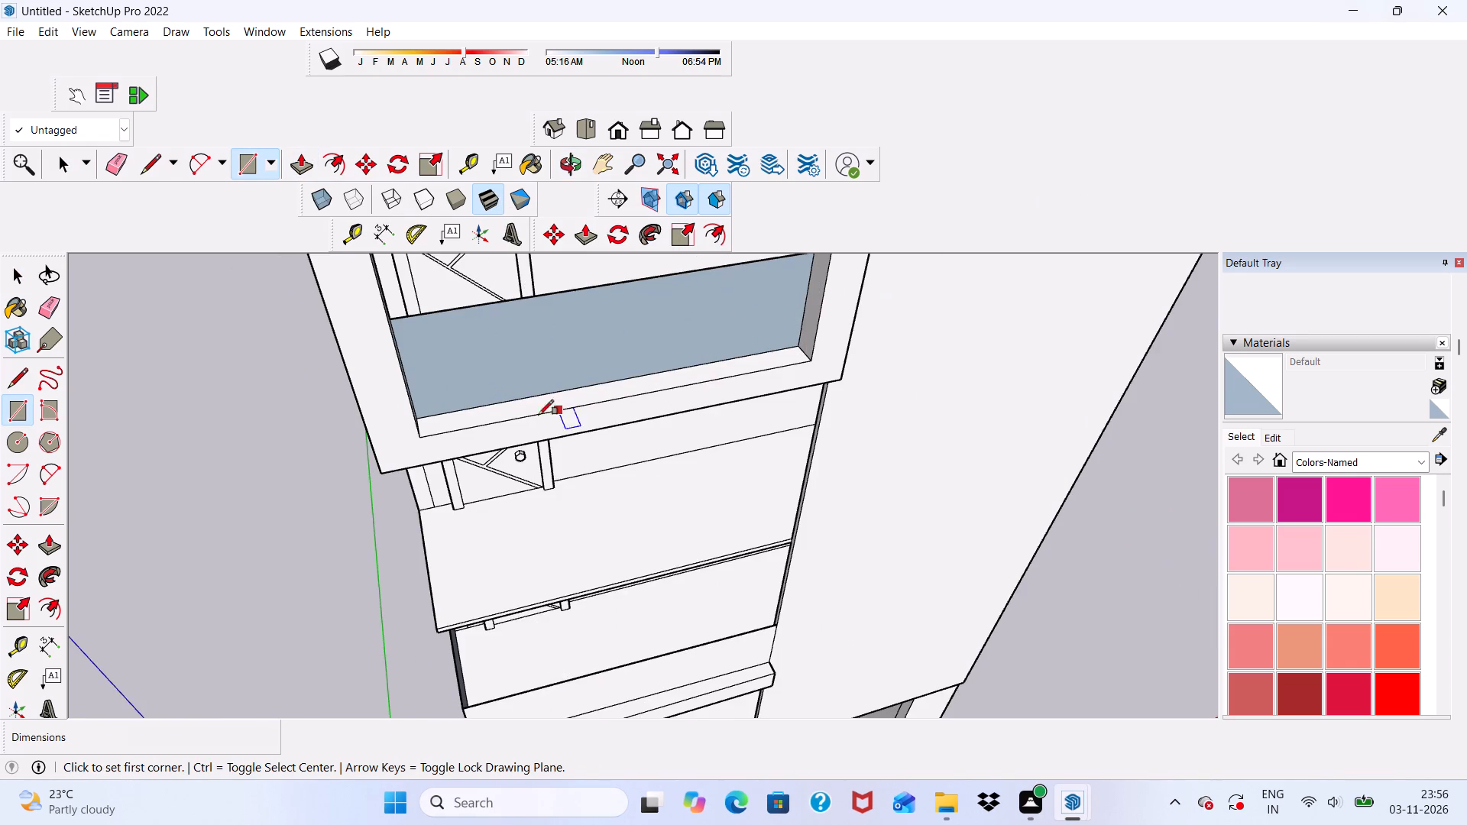
{"action": "scroll", "coordinate": [442, 458], "scroll_direction": "up", "scroll_amount": 5}
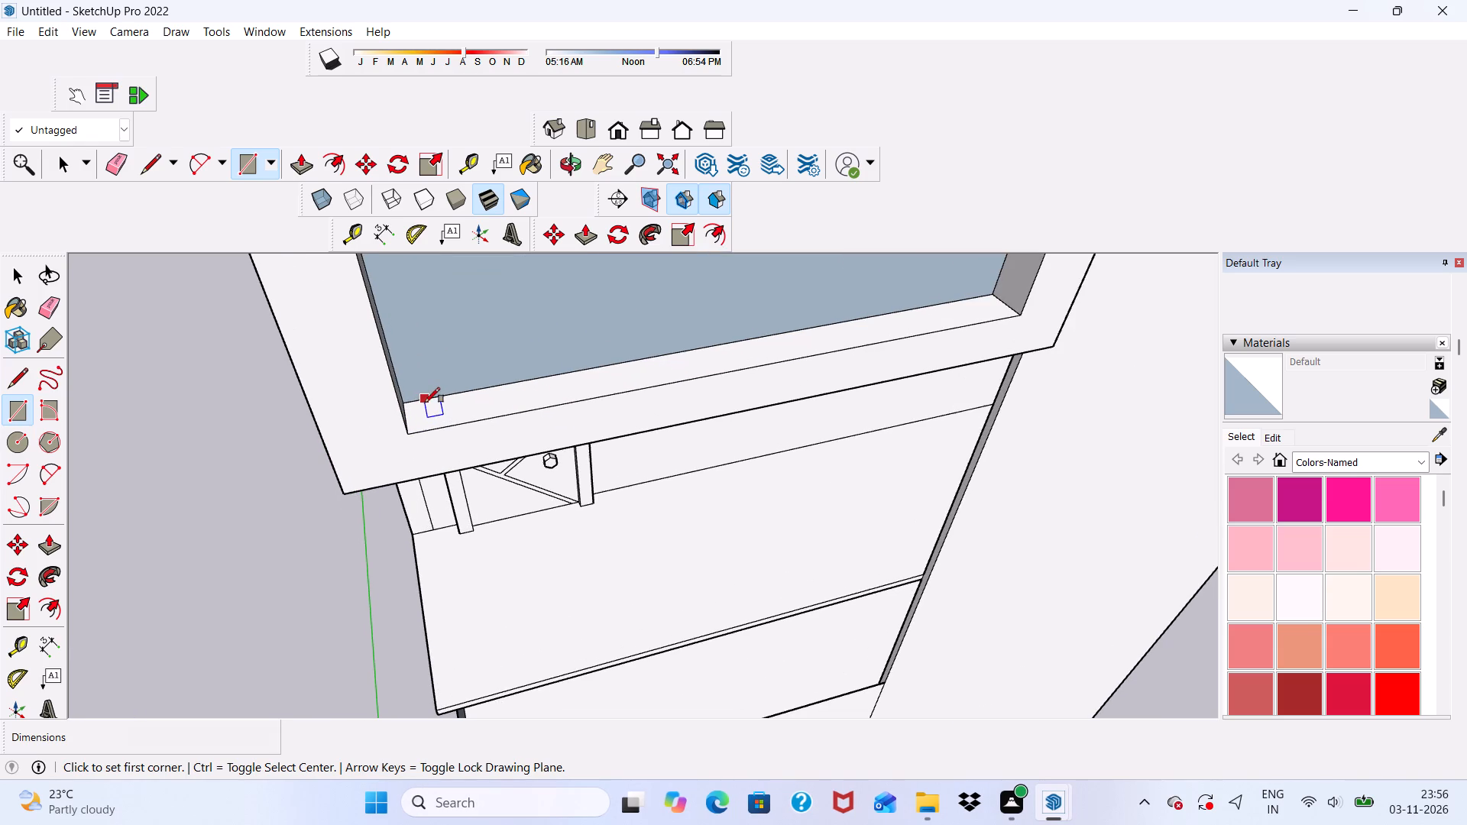
{"action": "left_click", "coordinate": [420, 401]}
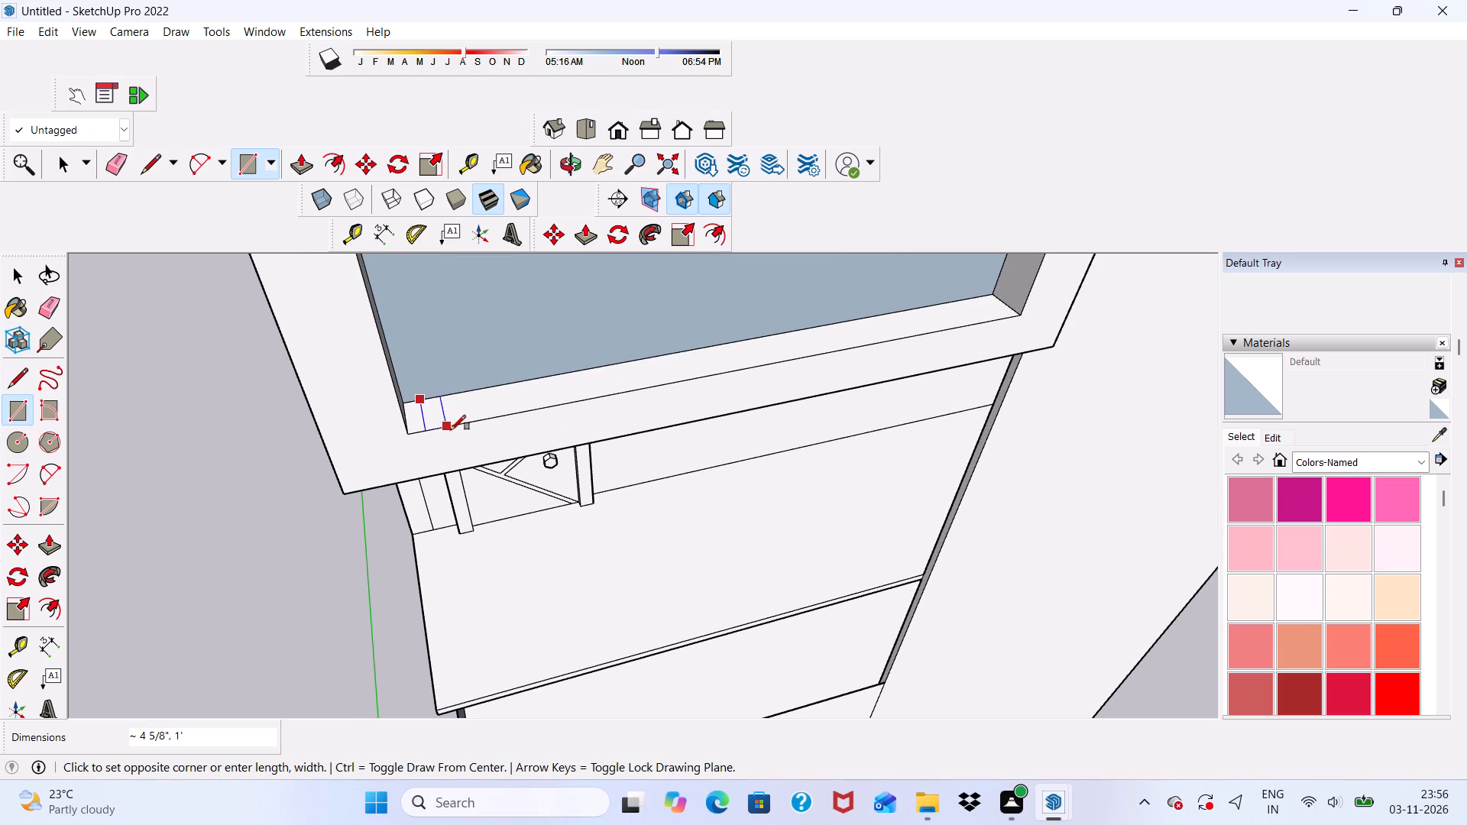
{"action": "left_click", "coordinate": [452, 426]}
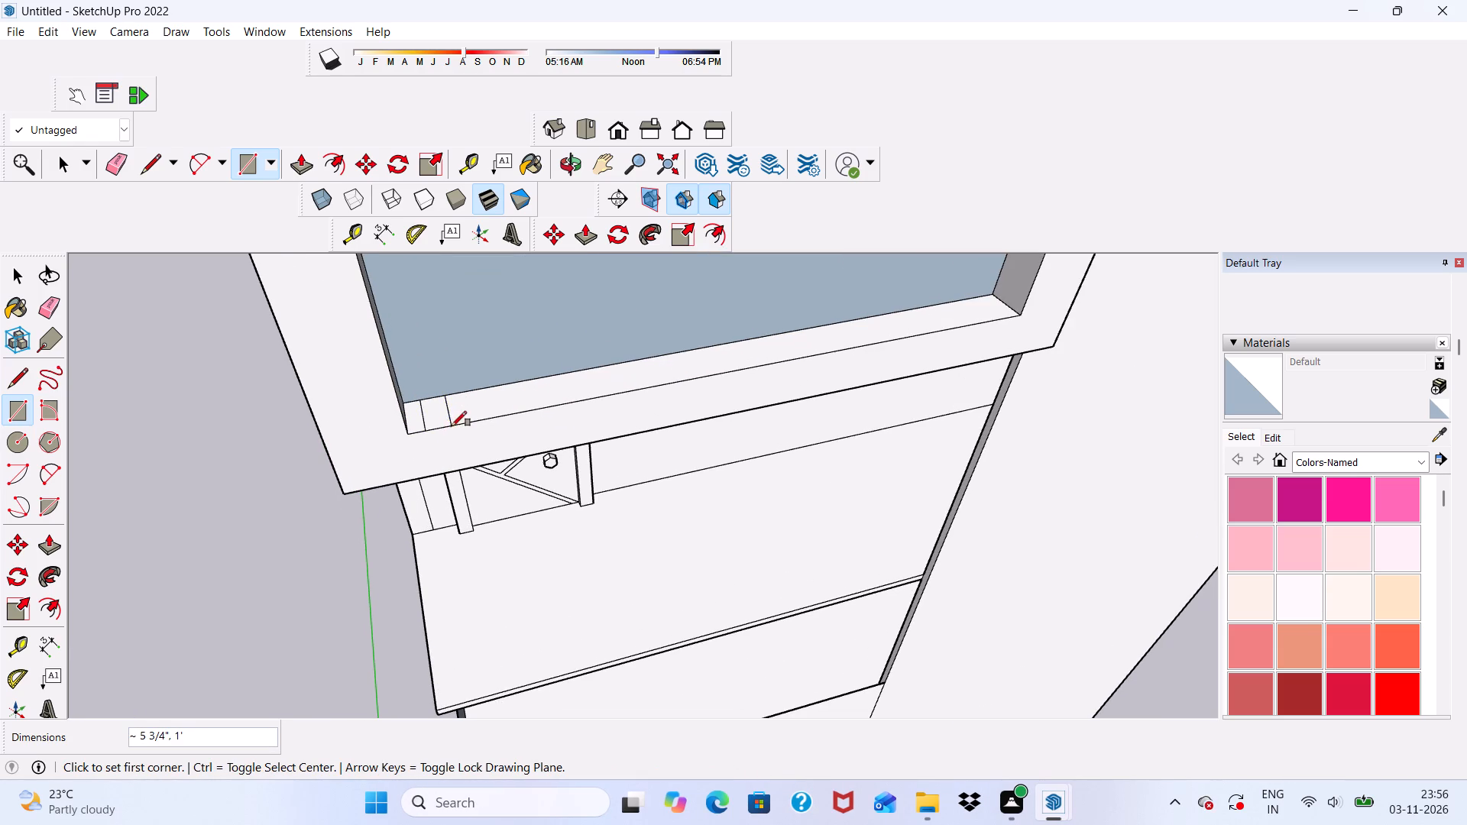
Copy the small rectangle about 8 3/16" along the ledge and repeat it as an array of 10 copies.
{"action": "left_click_drag", "start_coordinate": [353, 158], "coordinate": [351, 158]}
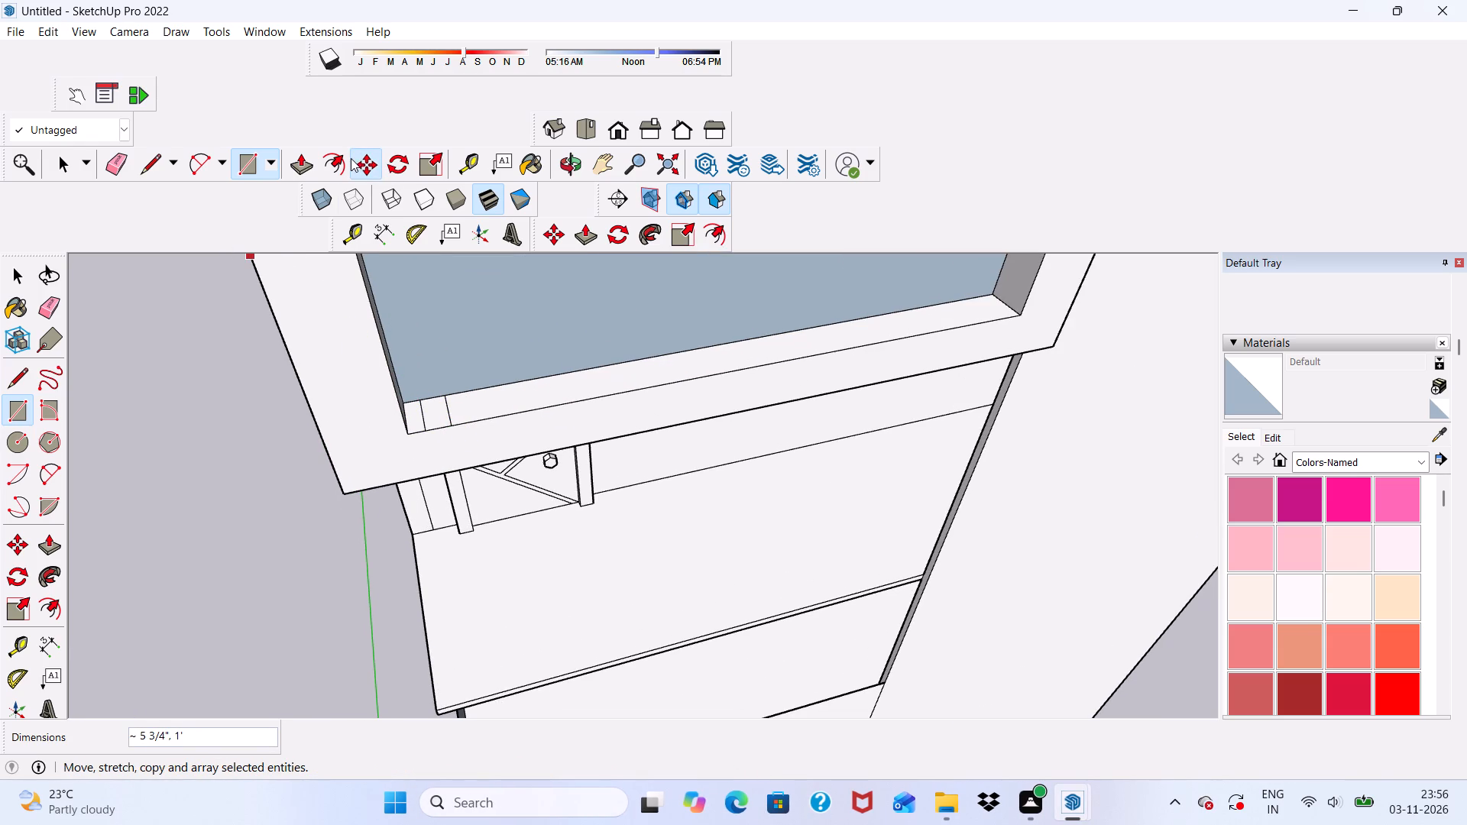
{"action": "left_click_drag", "start_coordinate": [351, 158], "coordinate": [374, 167]}
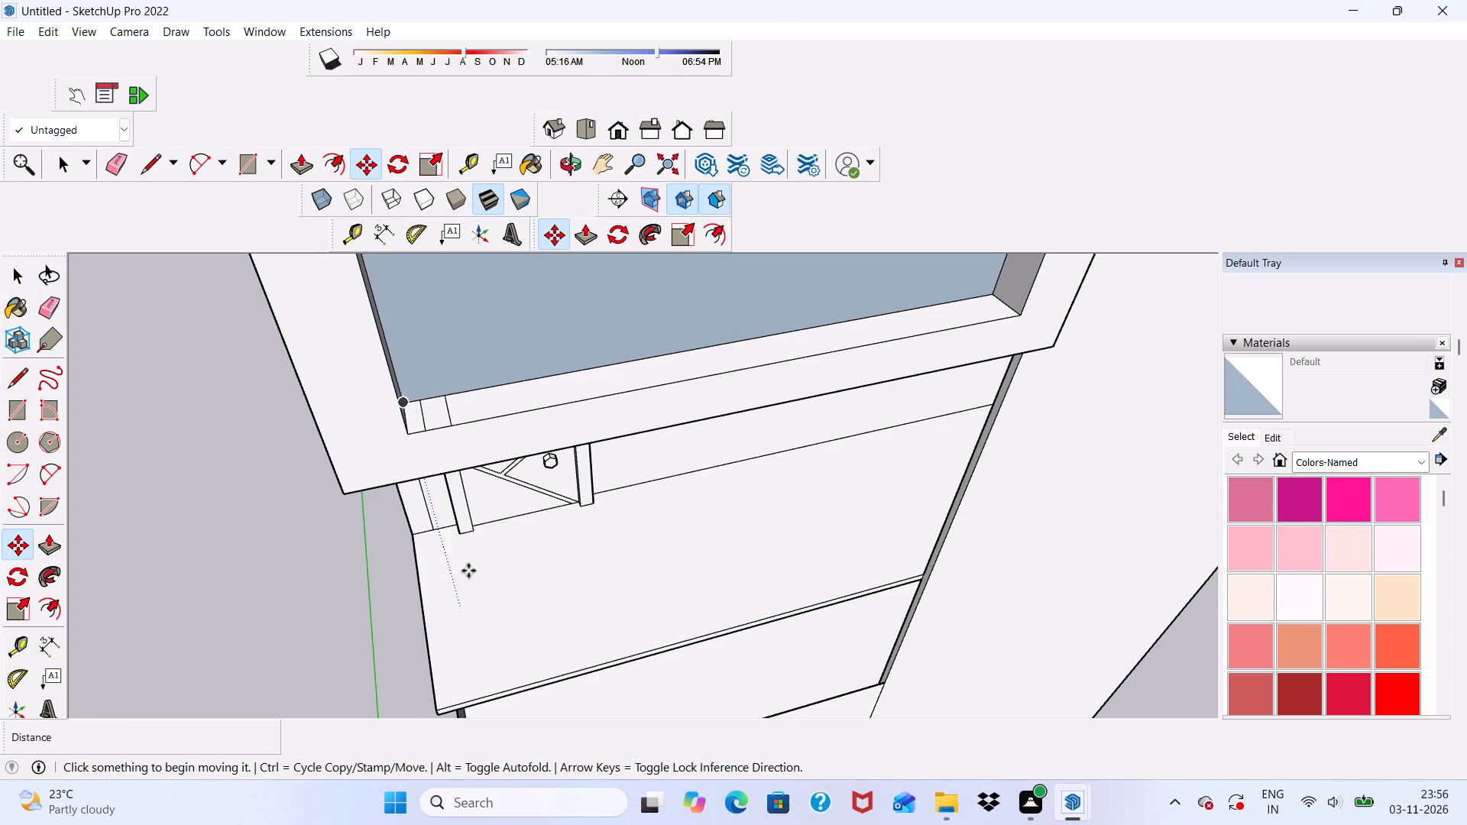
{"action": "scroll", "coordinate": [437, 434], "scroll_direction": "up", "scroll_amount": 2}
{"action": "left_click", "coordinate": [440, 415]}
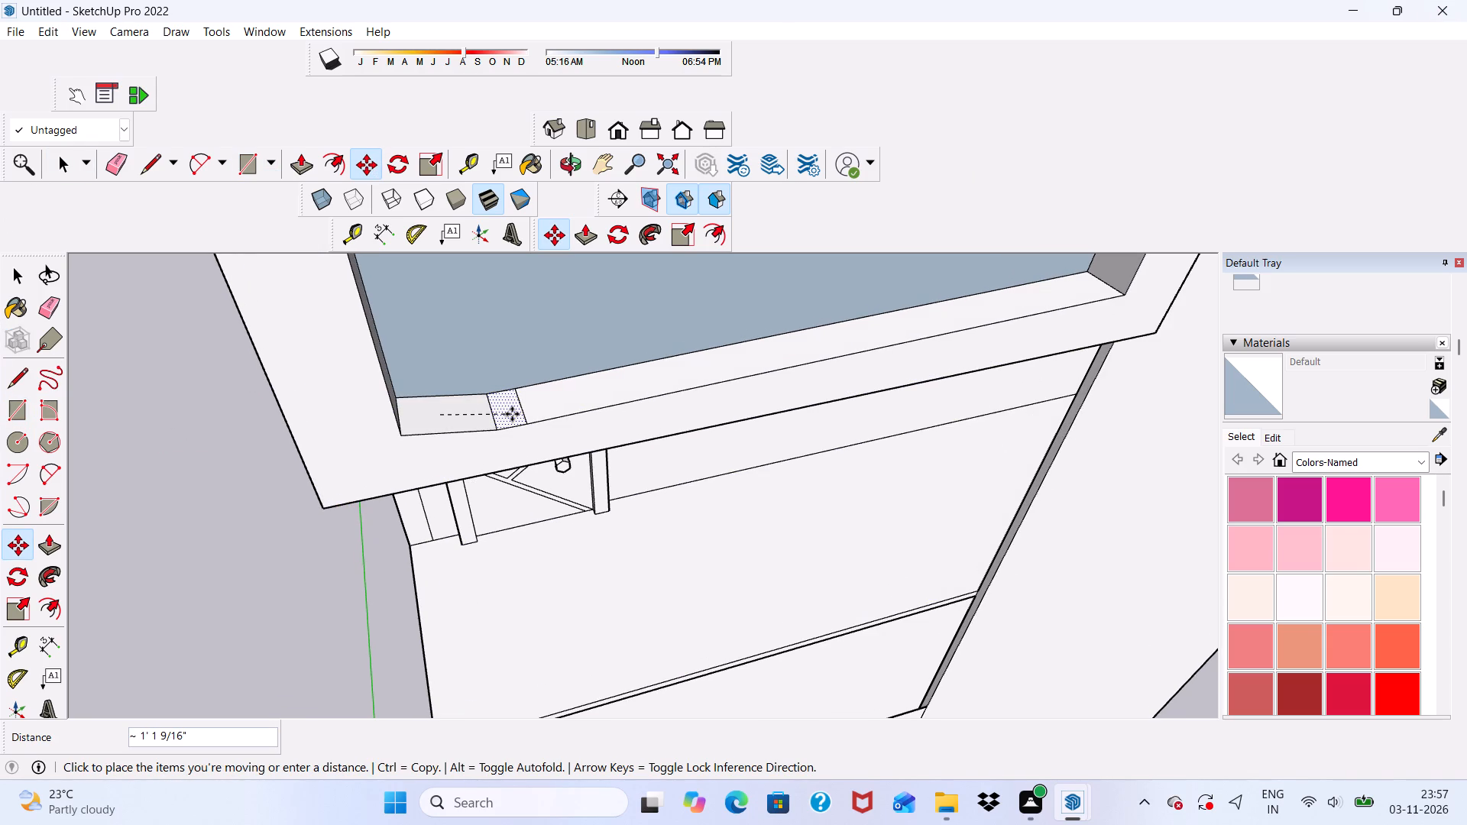
{"action": "scroll", "coordinate": [467, 400], "scroll_direction": "up", "scroll_amount": 4}
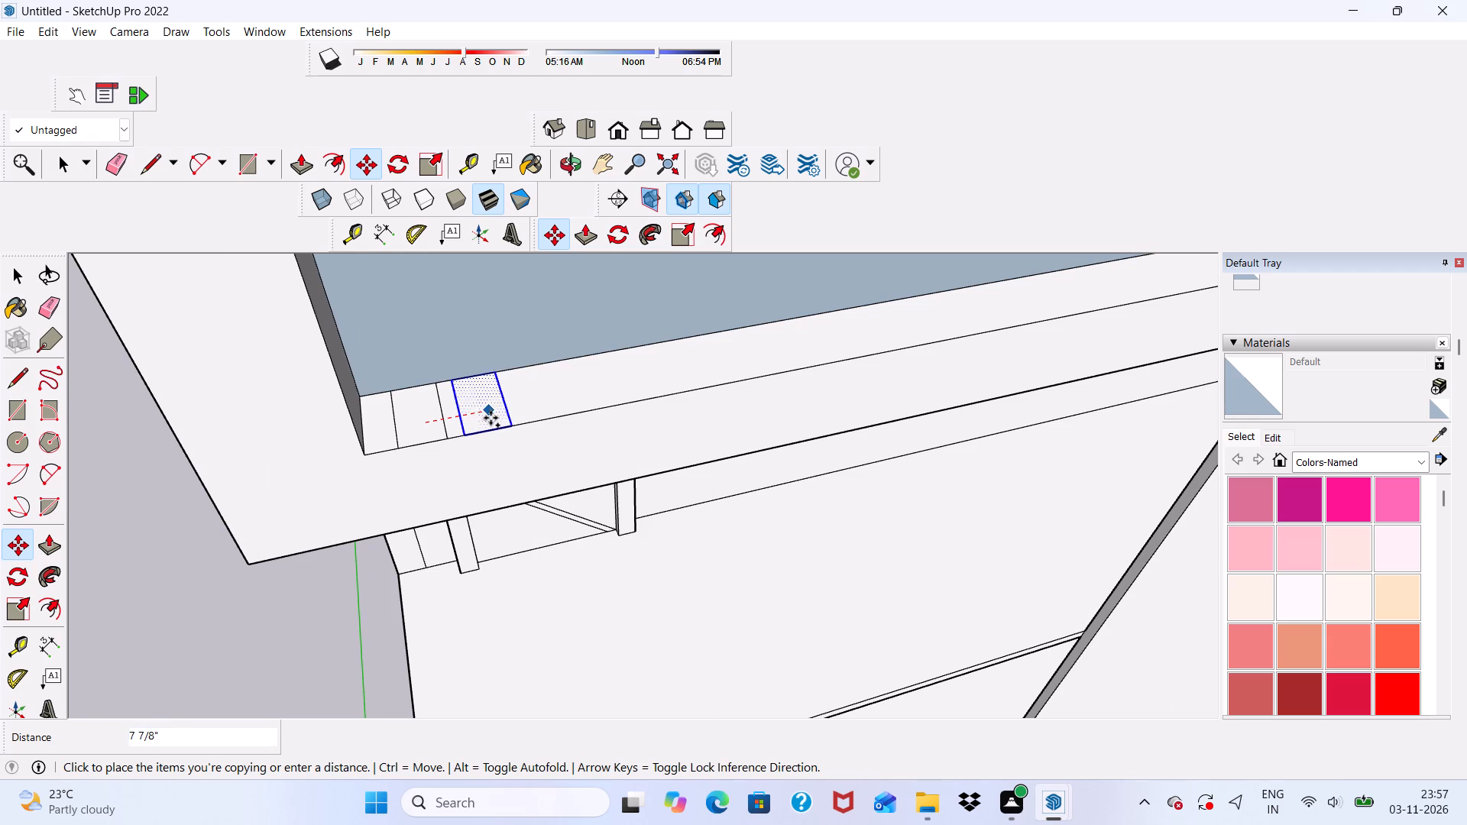
{"action": "left_click", "coordinate": [494, 418]}
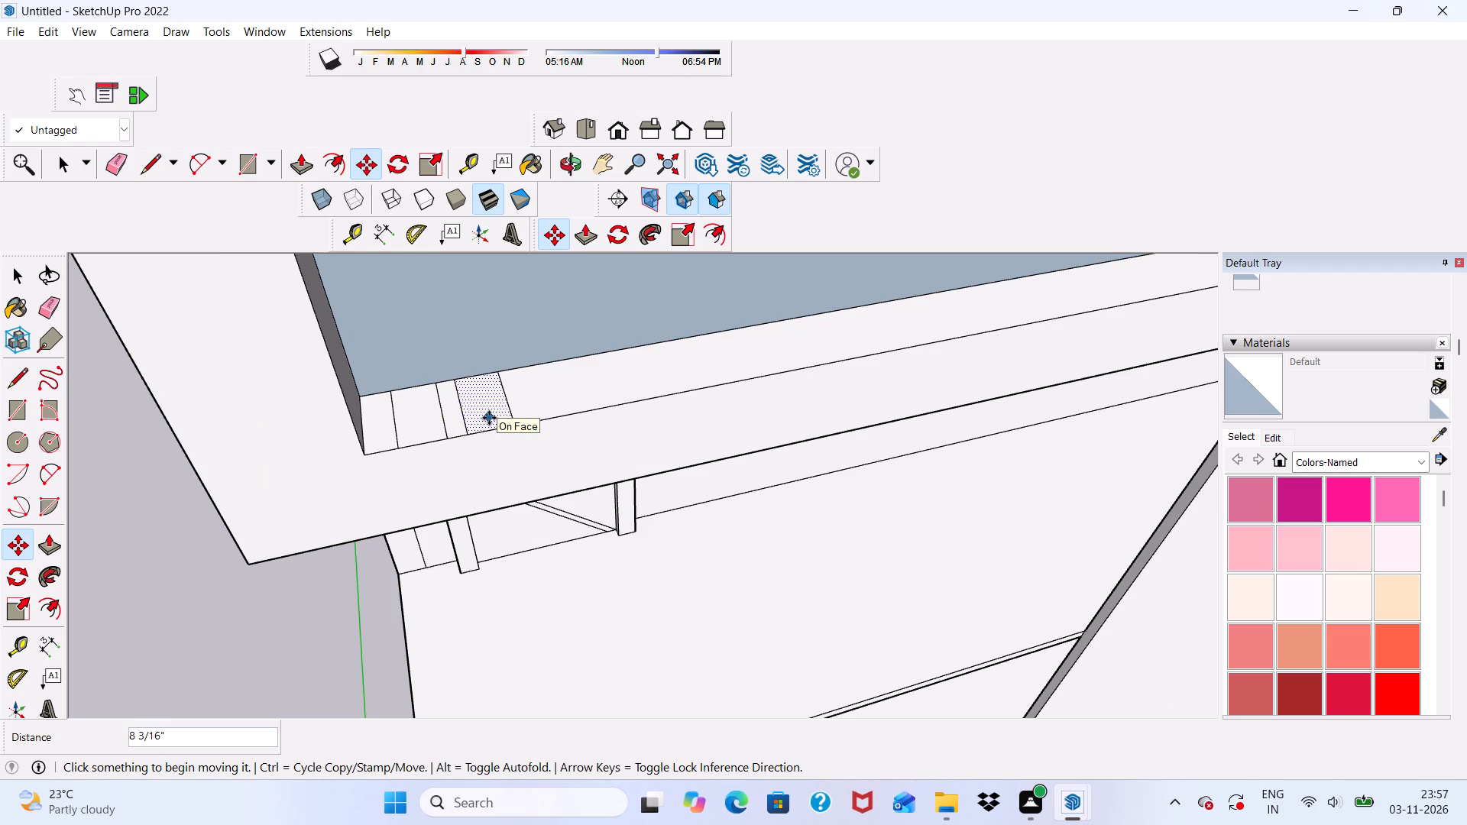
{"action": "key", "text": "shift+asterisk"}
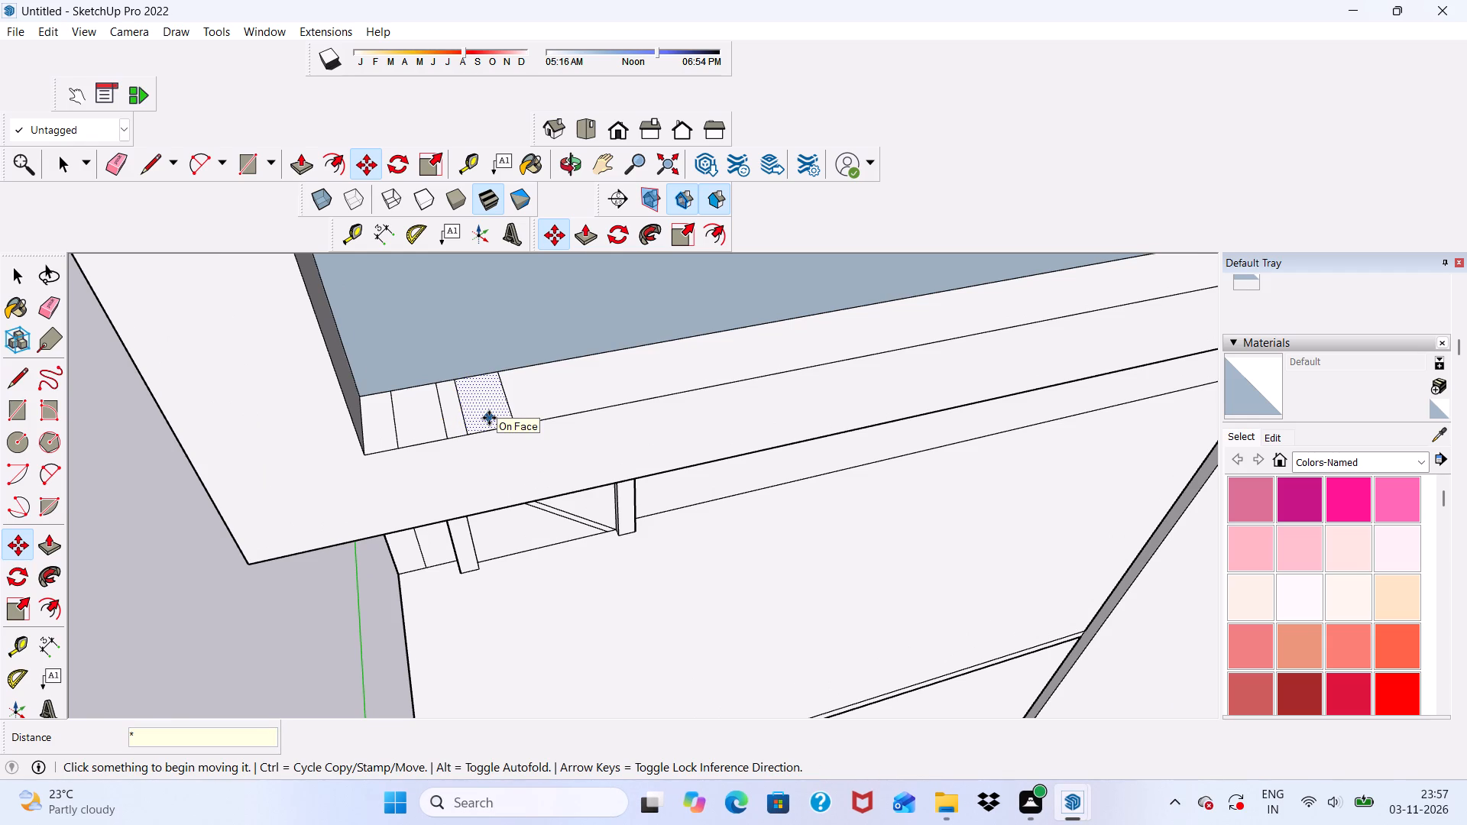
{"action": "type", "text": "10"}
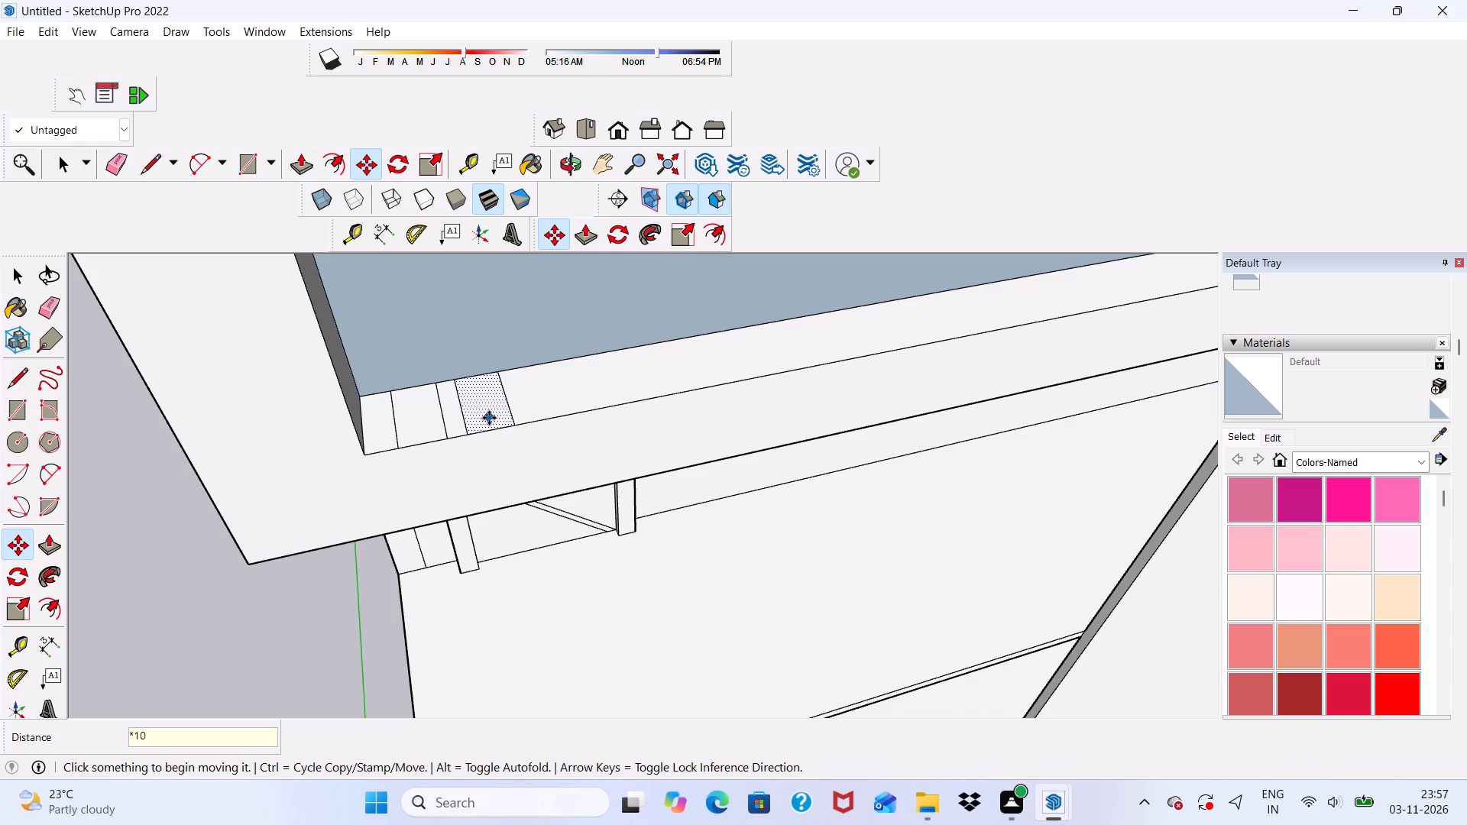
{"action": "key", "text": "Return"}
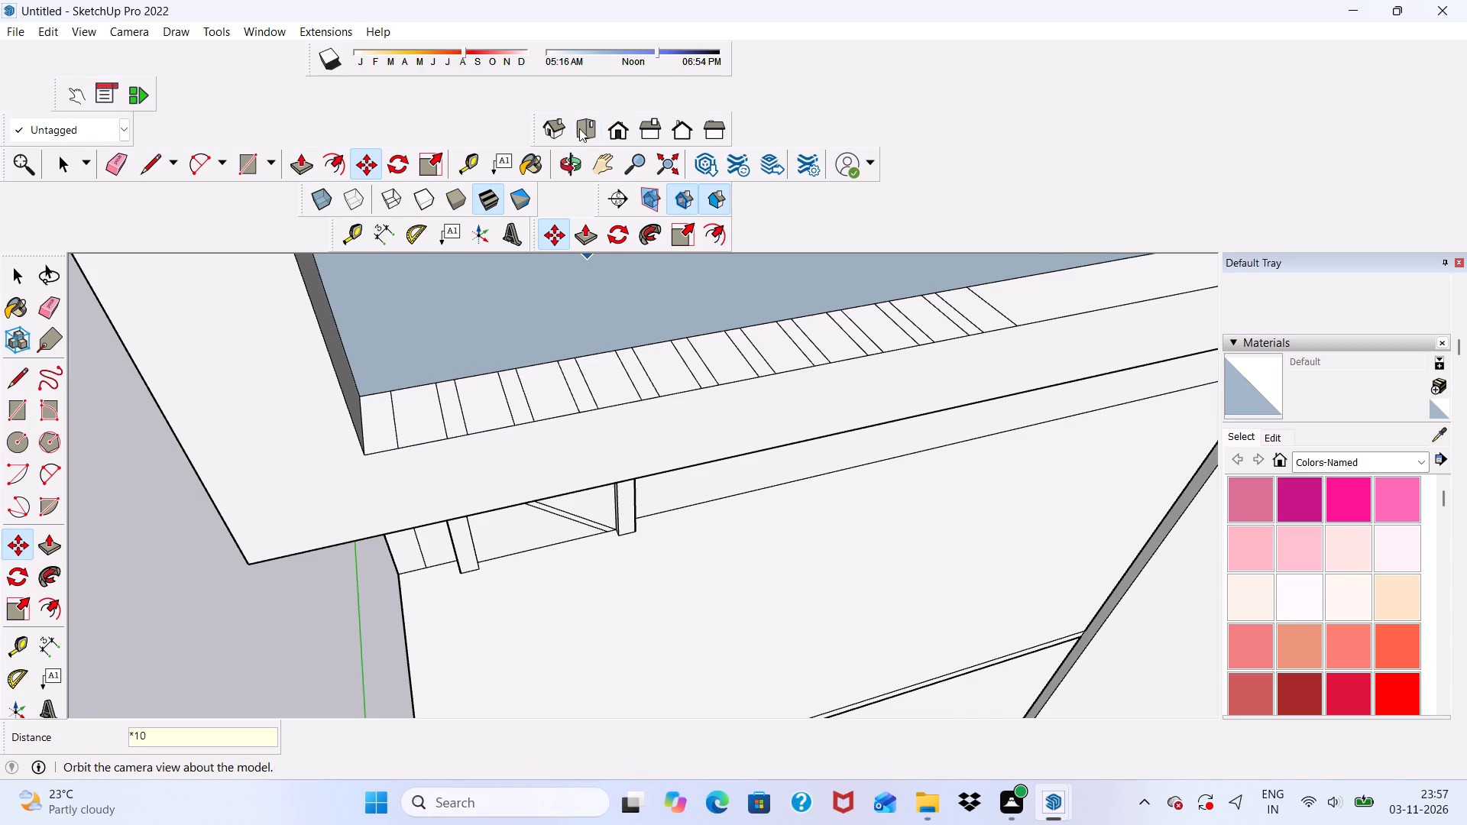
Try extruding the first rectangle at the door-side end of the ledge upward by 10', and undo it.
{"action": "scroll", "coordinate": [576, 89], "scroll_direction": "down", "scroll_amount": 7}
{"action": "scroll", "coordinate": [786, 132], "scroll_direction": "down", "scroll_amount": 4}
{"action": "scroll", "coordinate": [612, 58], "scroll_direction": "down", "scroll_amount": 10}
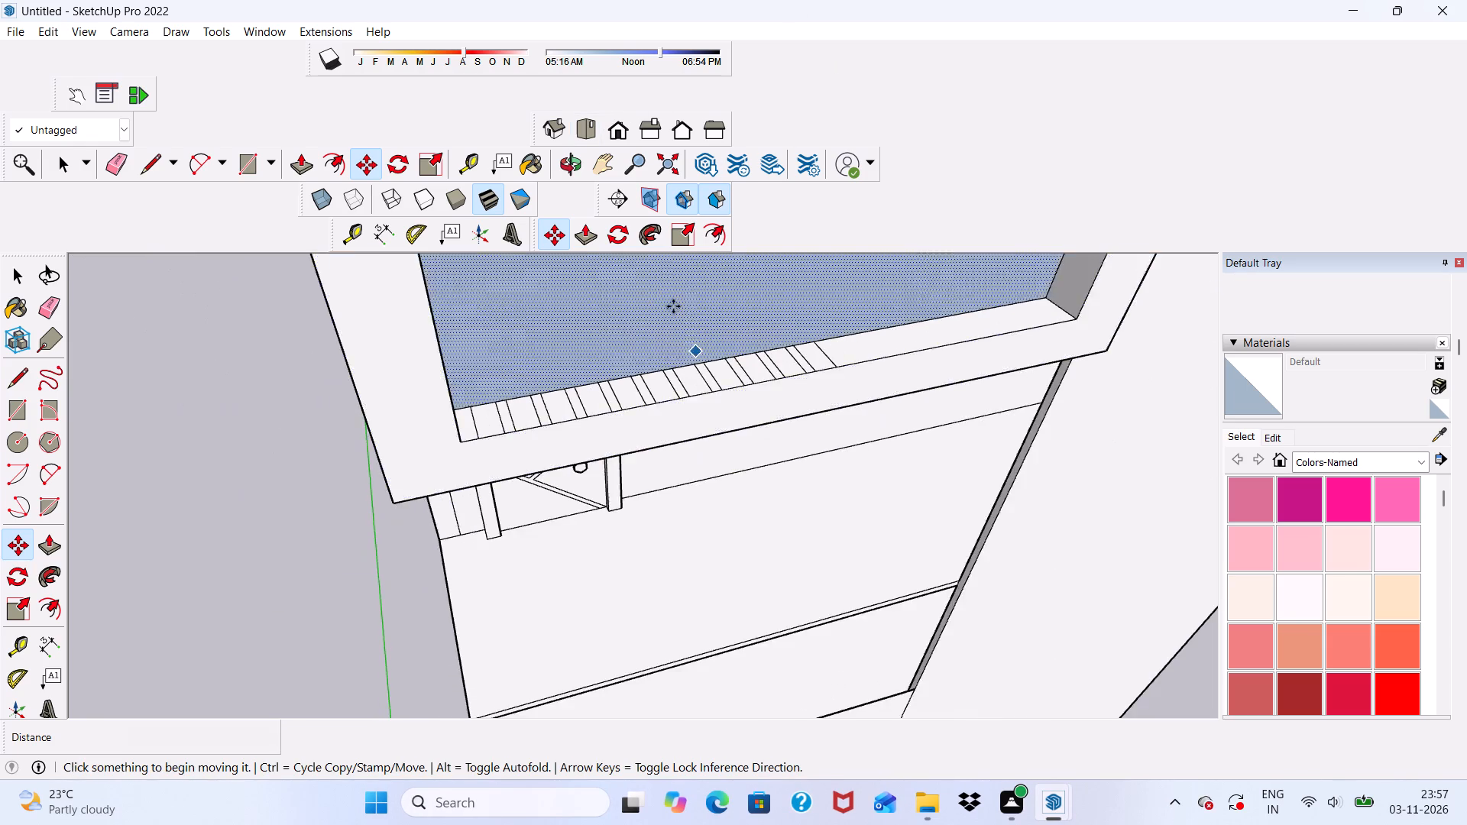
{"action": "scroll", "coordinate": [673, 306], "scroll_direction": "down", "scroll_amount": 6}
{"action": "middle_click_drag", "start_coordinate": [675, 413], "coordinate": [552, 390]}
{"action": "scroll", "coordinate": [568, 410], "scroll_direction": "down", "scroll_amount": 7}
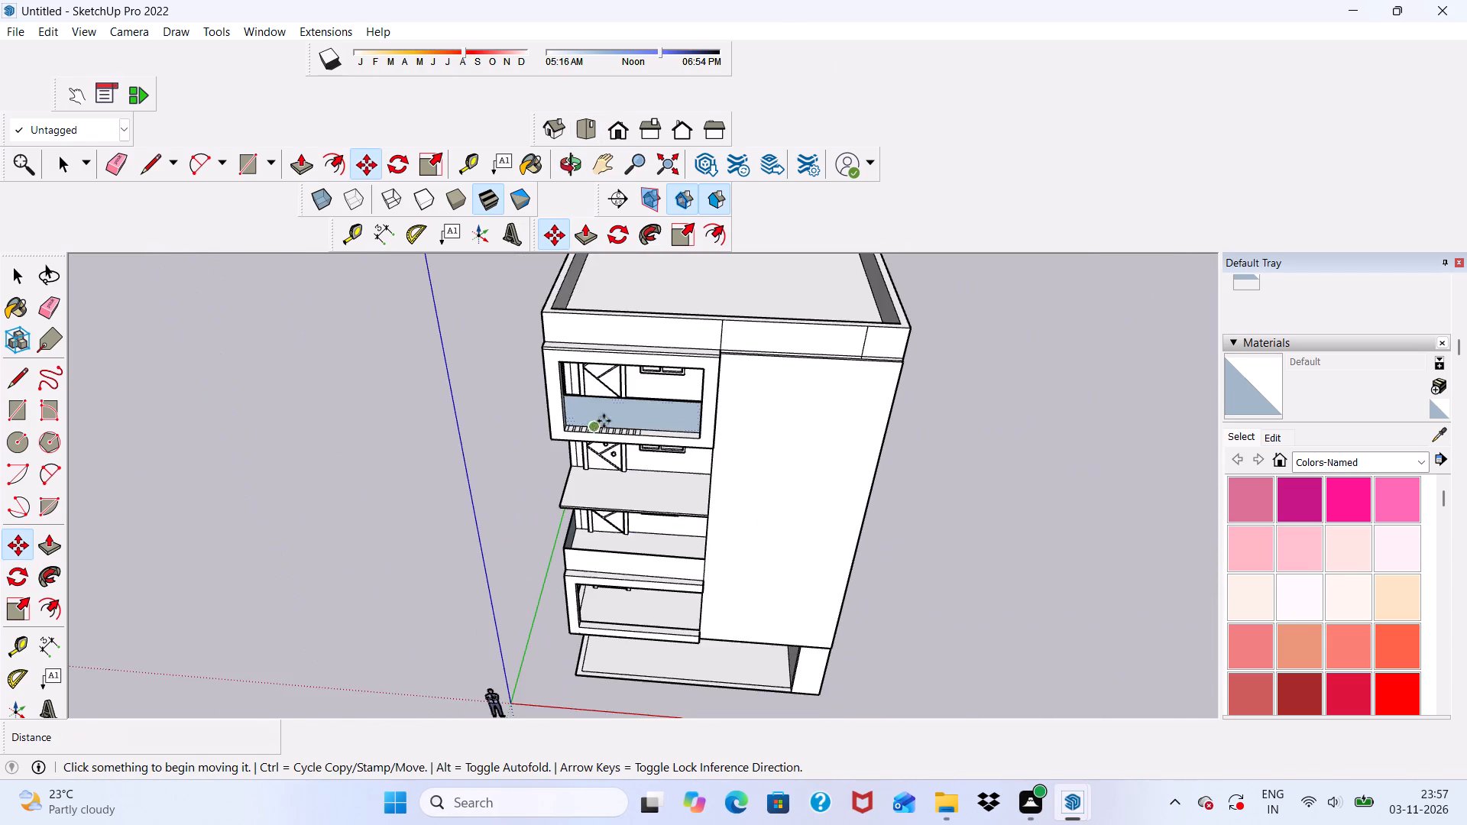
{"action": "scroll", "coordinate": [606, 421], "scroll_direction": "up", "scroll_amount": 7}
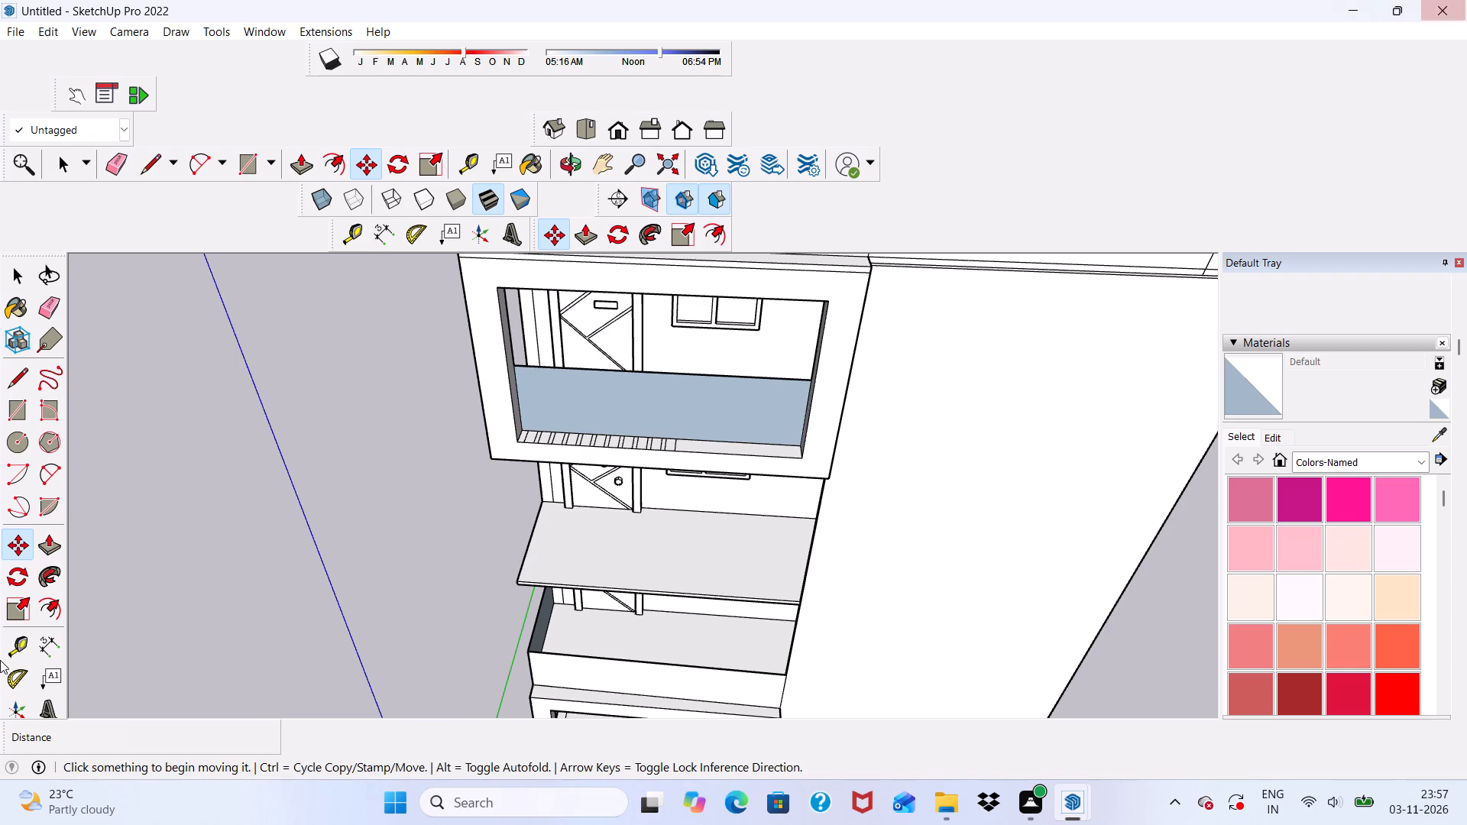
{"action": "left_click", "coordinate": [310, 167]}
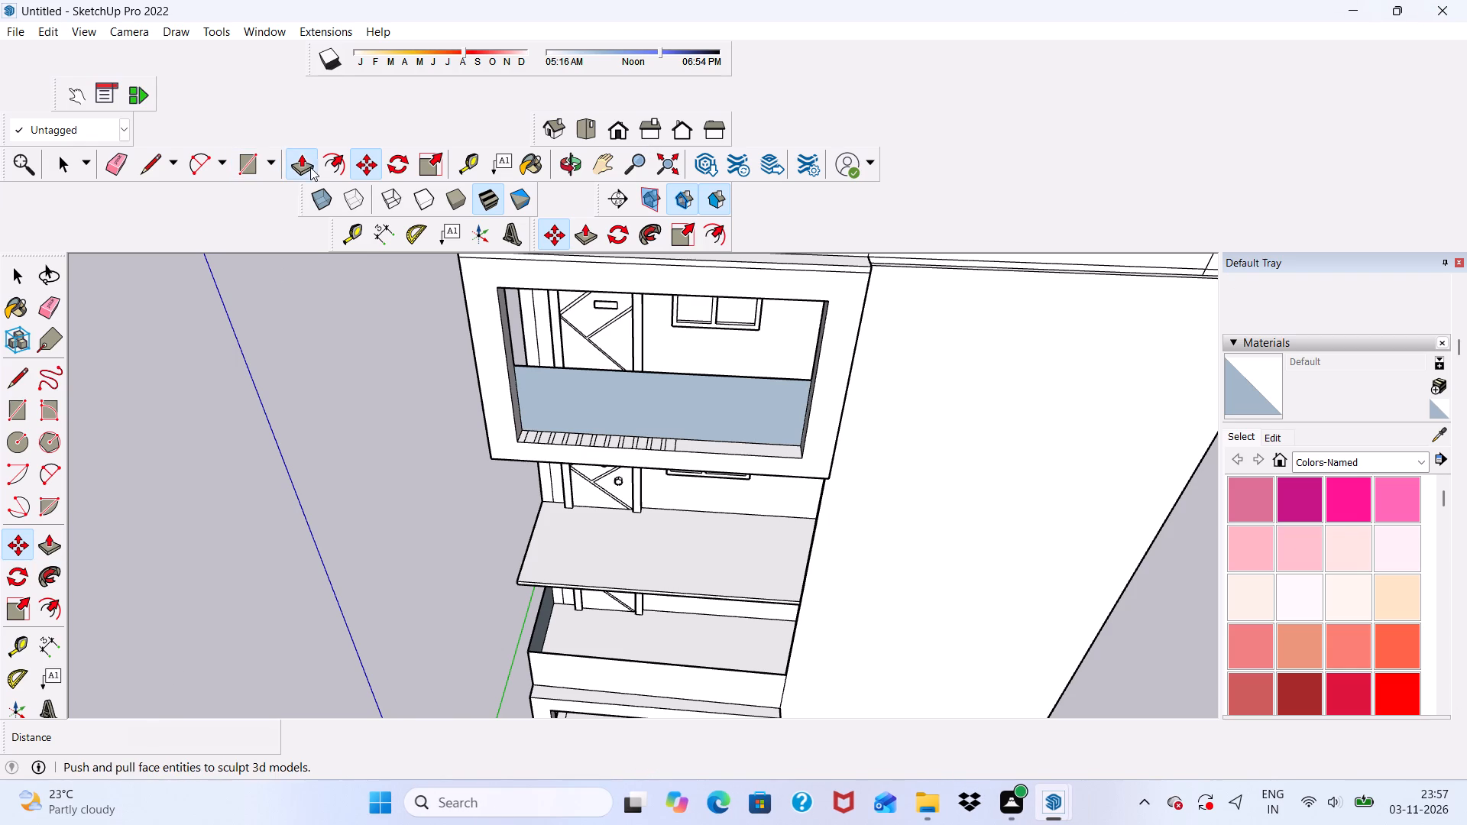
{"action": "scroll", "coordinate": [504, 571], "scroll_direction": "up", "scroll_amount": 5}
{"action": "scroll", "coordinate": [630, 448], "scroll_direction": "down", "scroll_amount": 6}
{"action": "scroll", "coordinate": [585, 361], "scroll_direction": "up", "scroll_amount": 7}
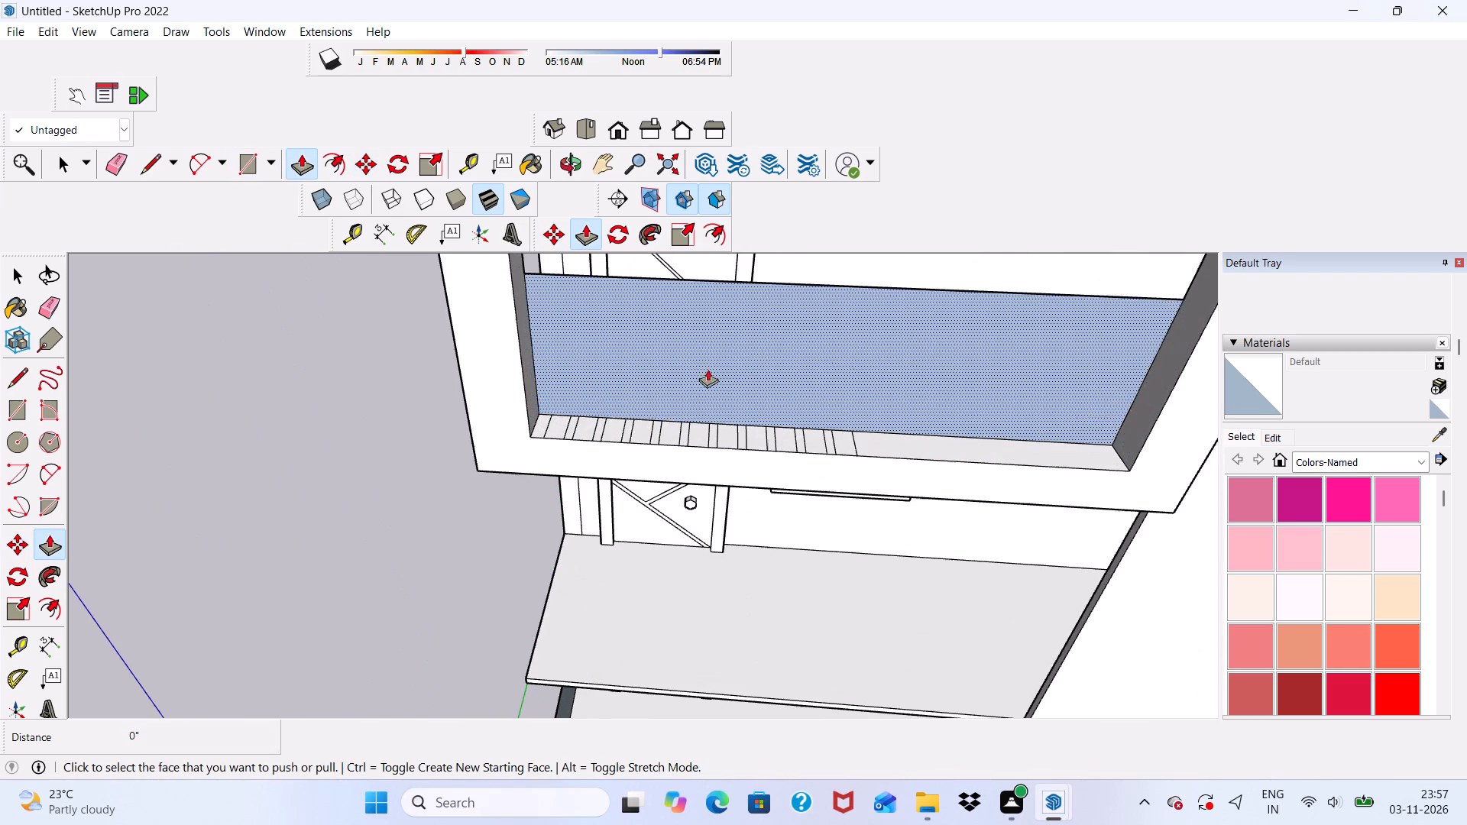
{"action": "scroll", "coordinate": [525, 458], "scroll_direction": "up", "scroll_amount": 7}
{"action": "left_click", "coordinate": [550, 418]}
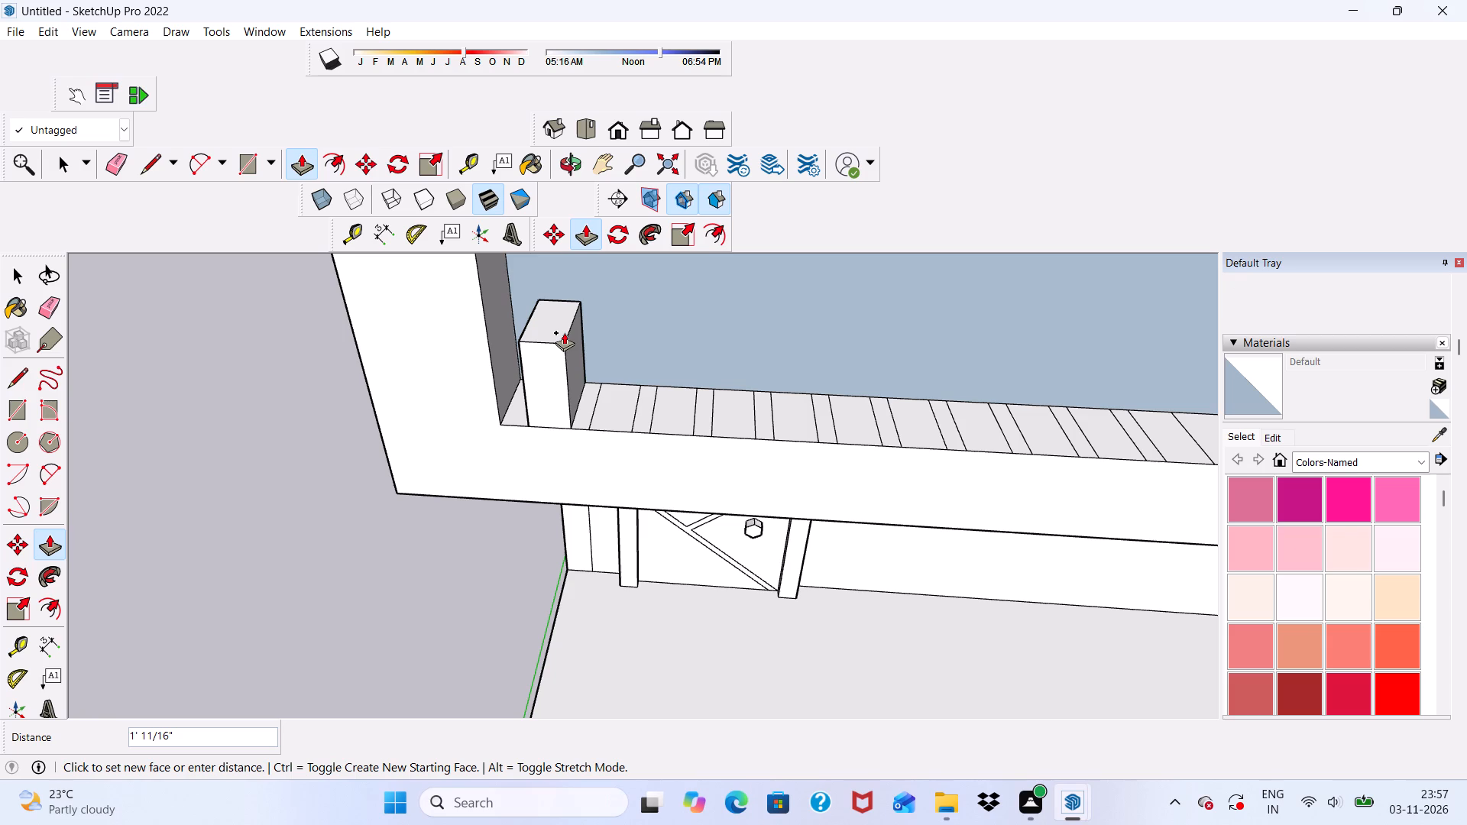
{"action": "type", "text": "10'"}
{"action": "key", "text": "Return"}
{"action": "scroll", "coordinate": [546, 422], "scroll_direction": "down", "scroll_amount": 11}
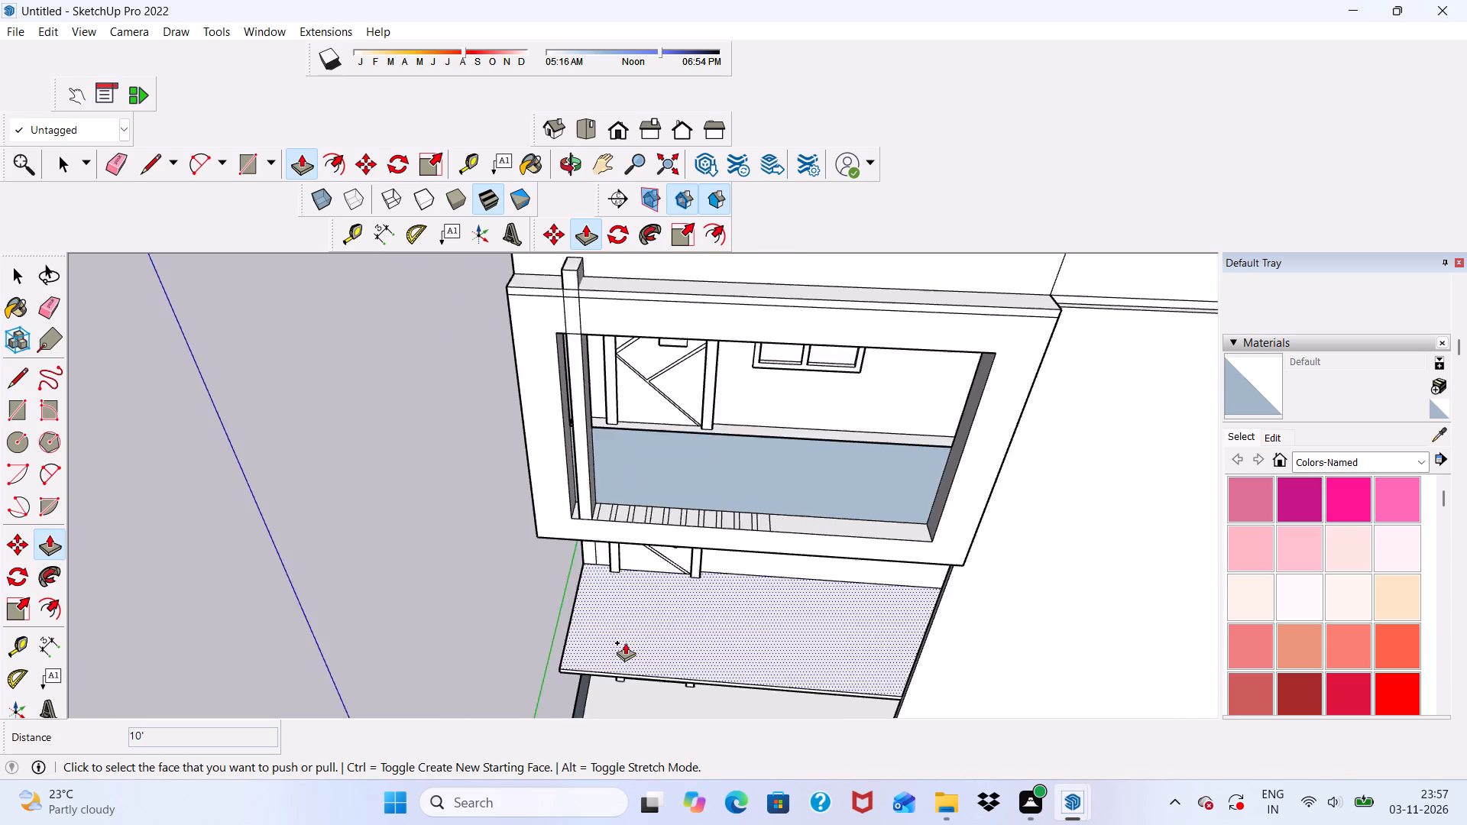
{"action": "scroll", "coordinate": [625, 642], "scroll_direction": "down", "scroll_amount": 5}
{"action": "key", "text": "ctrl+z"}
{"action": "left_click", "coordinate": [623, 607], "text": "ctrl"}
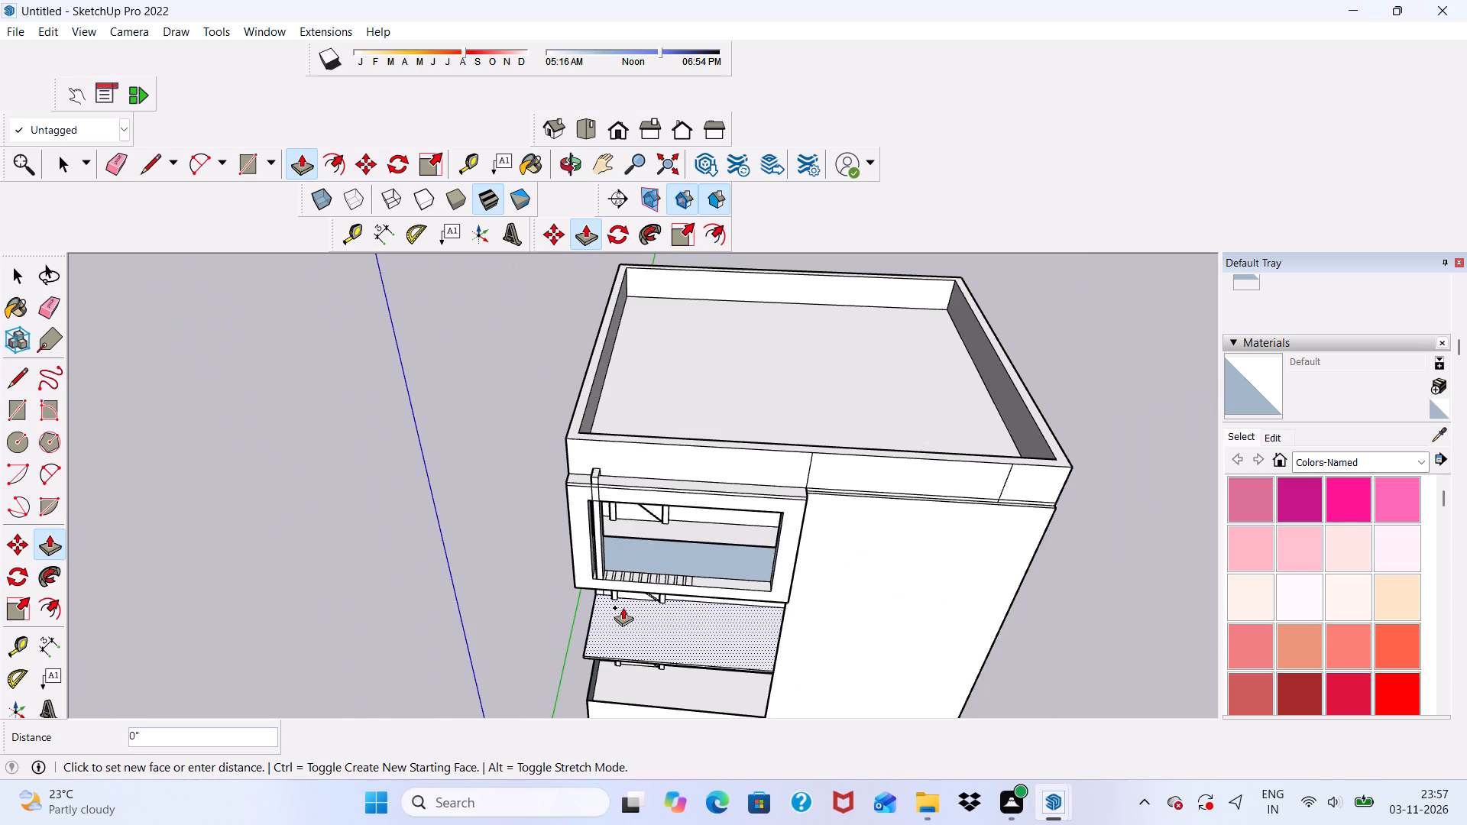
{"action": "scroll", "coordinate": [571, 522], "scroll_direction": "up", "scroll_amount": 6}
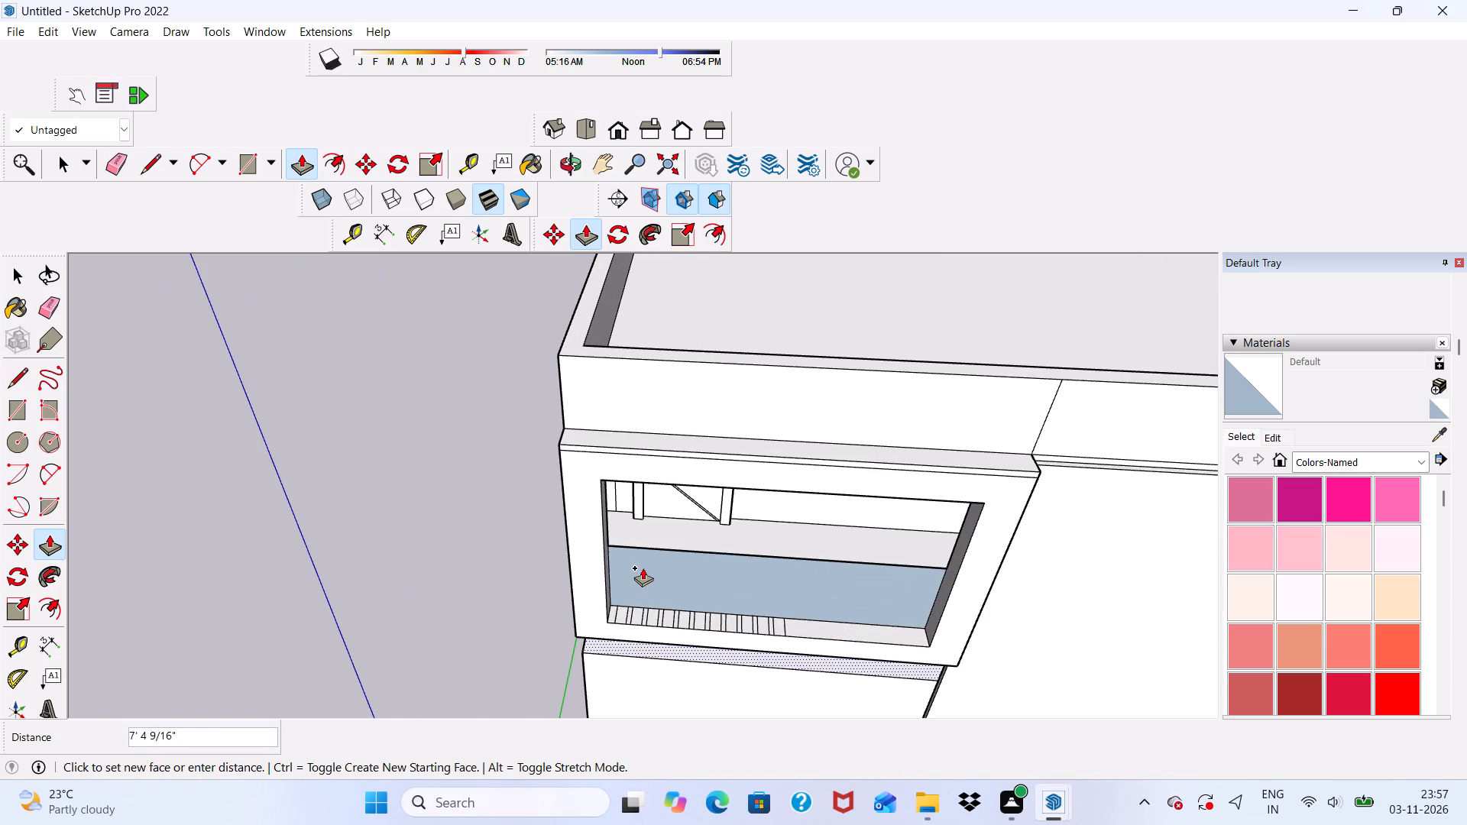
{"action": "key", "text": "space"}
Extrude the first ledge rectangle upward about 7' 10 11/16" to the top of the frame opening, forming a vertical post.
{"action": "scroll", "coordinate": [610, 634], "scroll_direction": "down", "scroll_amount": 3}
{"action": "middle_click_drag", "start_coordinate": [678, 625], "coordinate": [676, 514]}
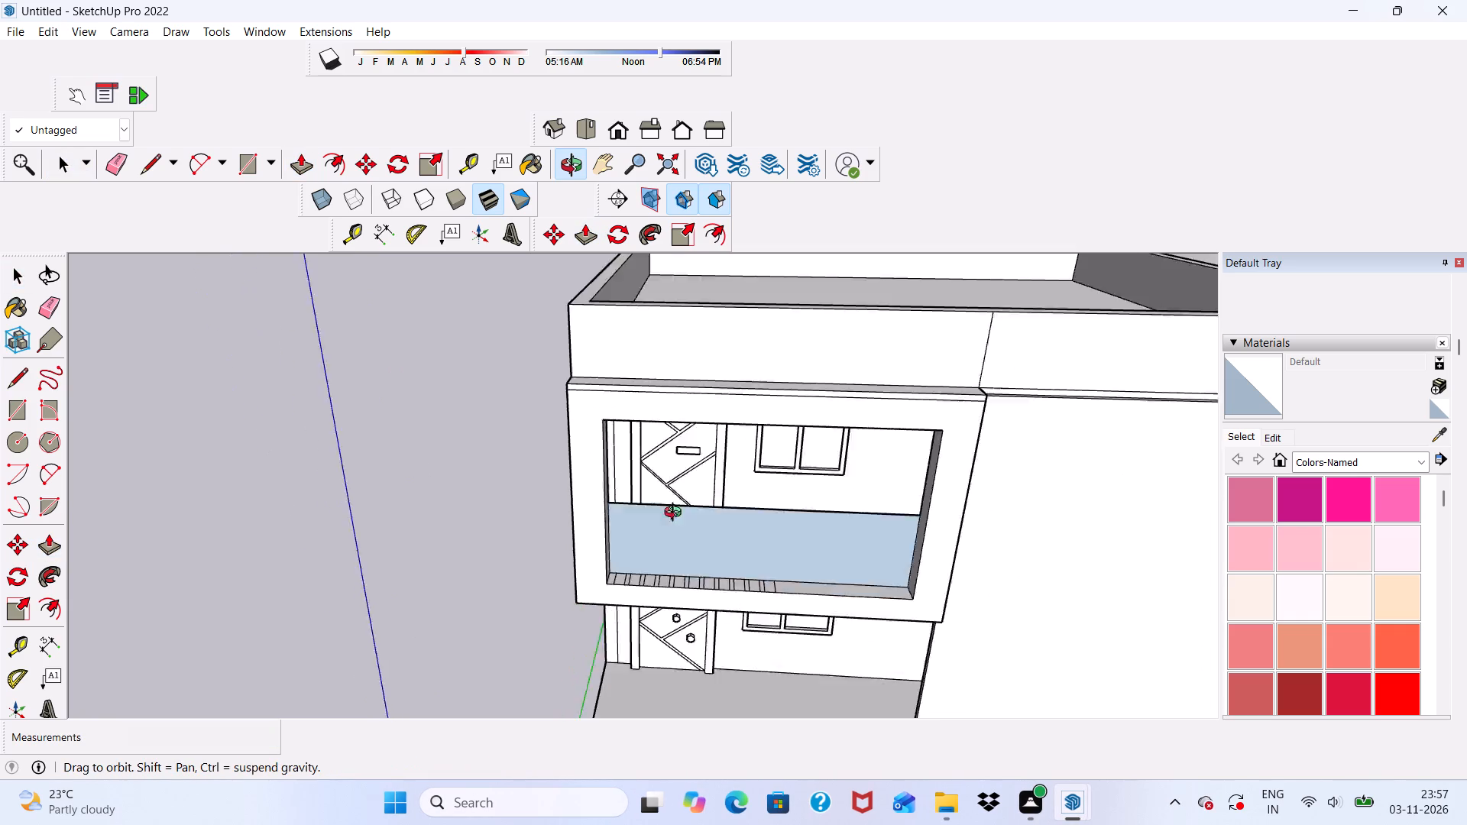
{"action": "middle_click_drag", "start_coordinate": [676, 514], "coordinate": [656, 418]}
{"action": "scroll", "coordinate": [748, 430], "scroll_direction": "down", "scroll_amount": 5}
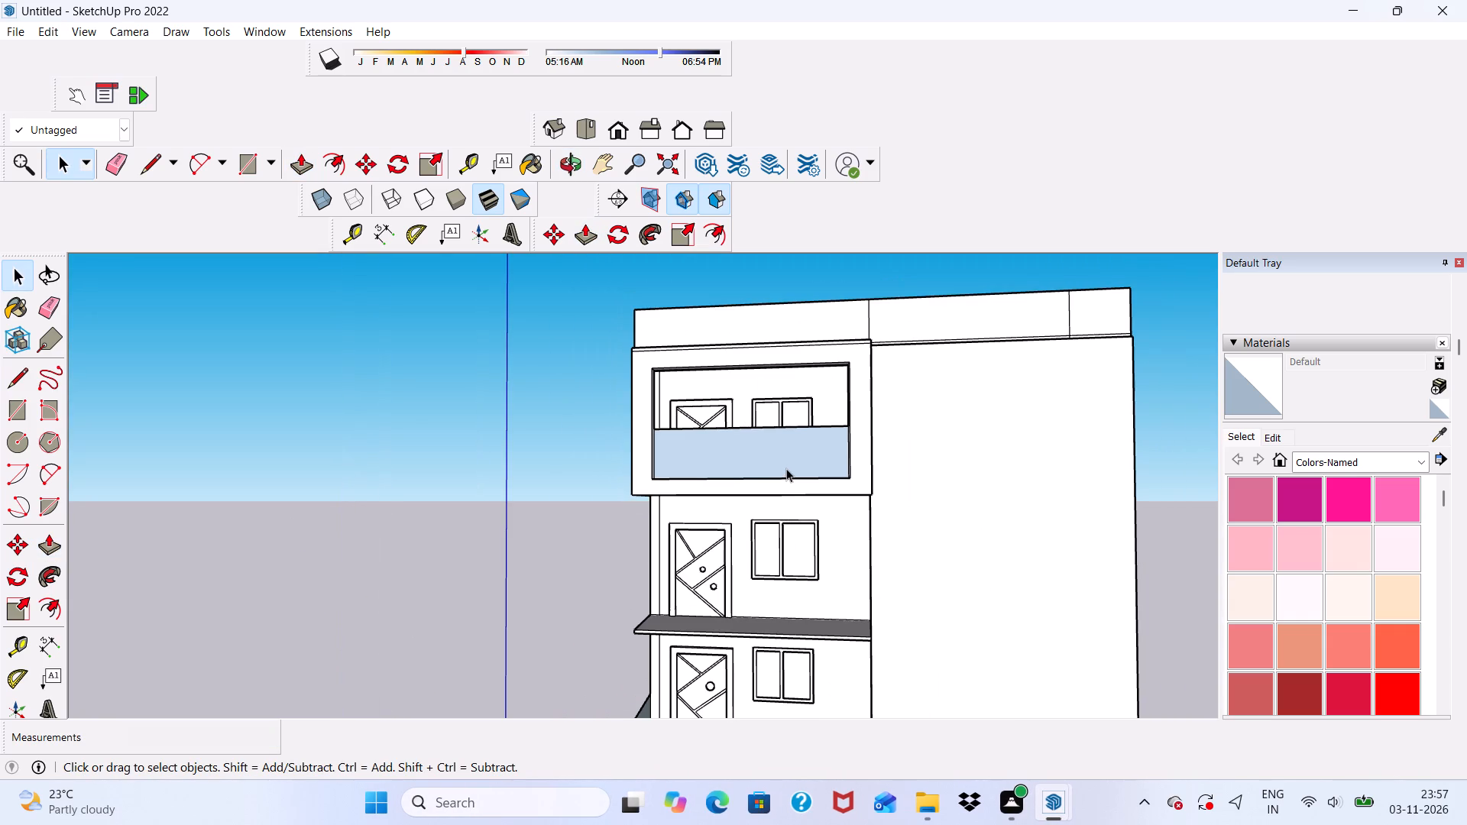
{"action": "scroll", "coordinate": [1224, 118], "scroll_direction": "down", "scroll_amount": 4}
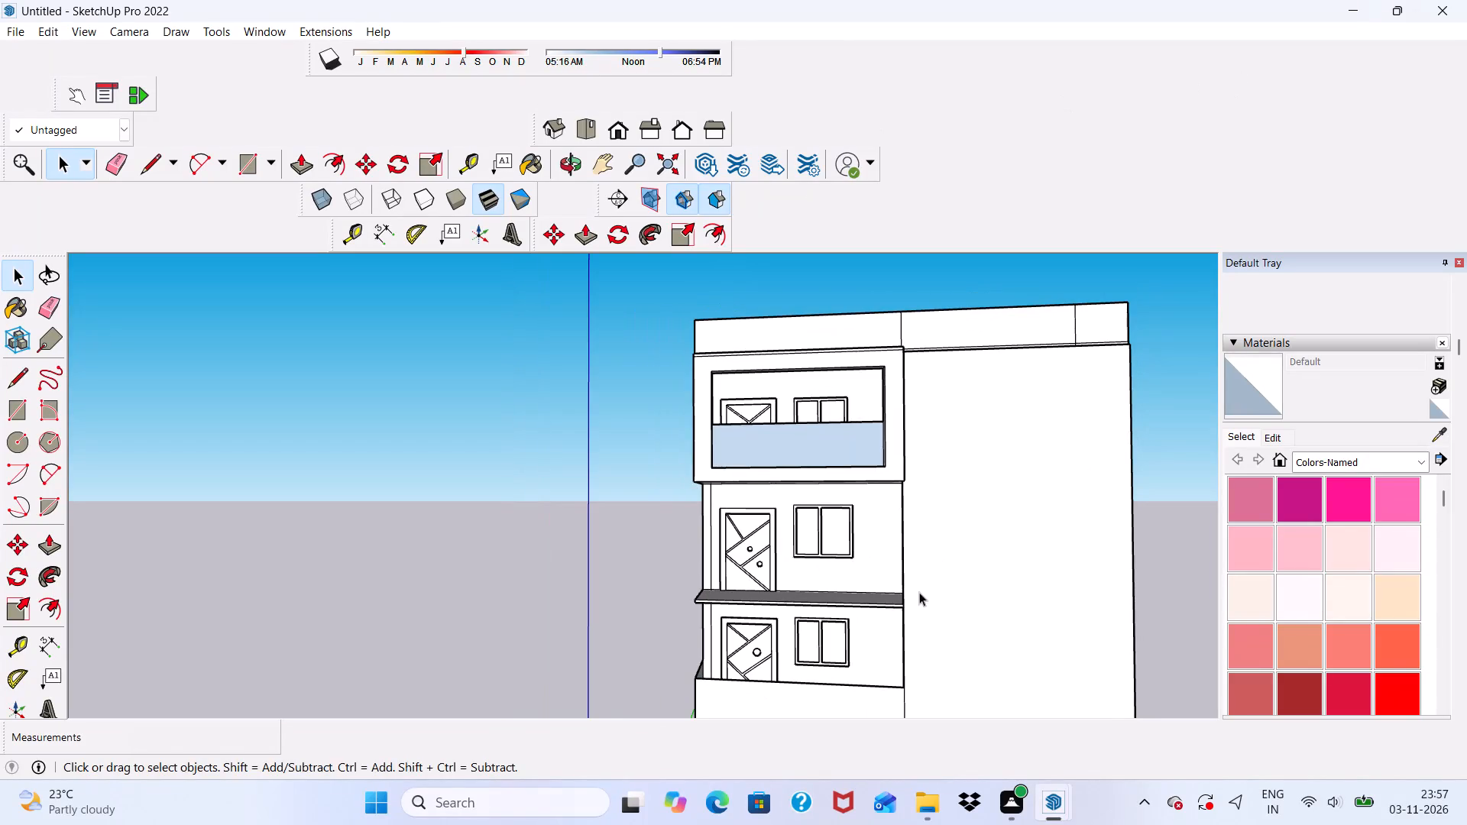
{"action": "middle_click_drag", "start_coordinate": [850, 535], "coordinate": [768, 763]}
{"action": "scroll", "coordinate": [729, 738], "scroll_direction": "down", "scroll_amount": 1}
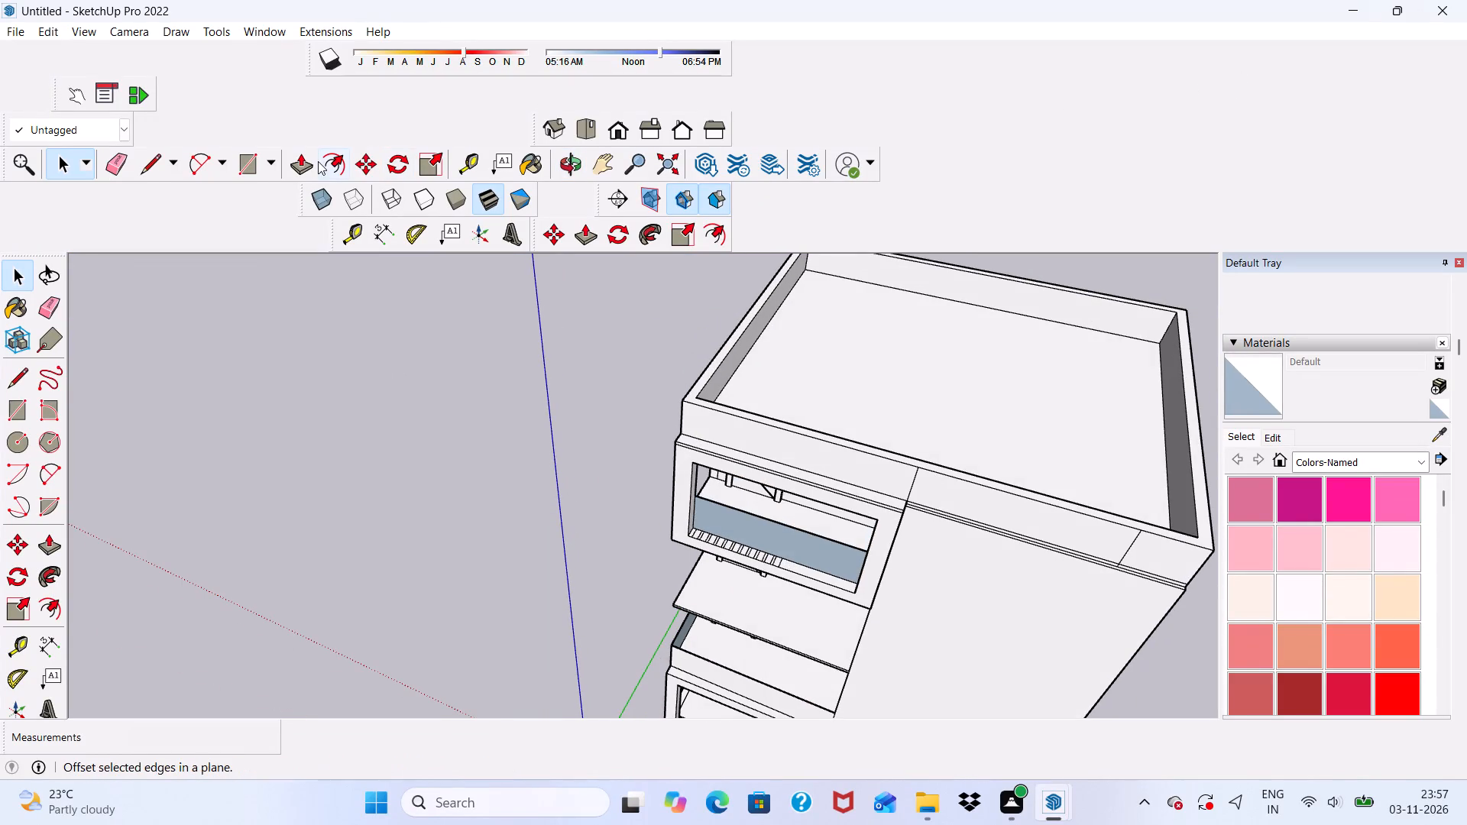
{"action": "left_click", "coordinate": [306, 162]}
{"action": "scroll", "coordinate": [804, 603], "scroll_direction": "up", "scroll_amount": 5}
{"action": "scroll", "coordinate": [474, 366], "scroll_direction": "up", "scroll_amount": 6}
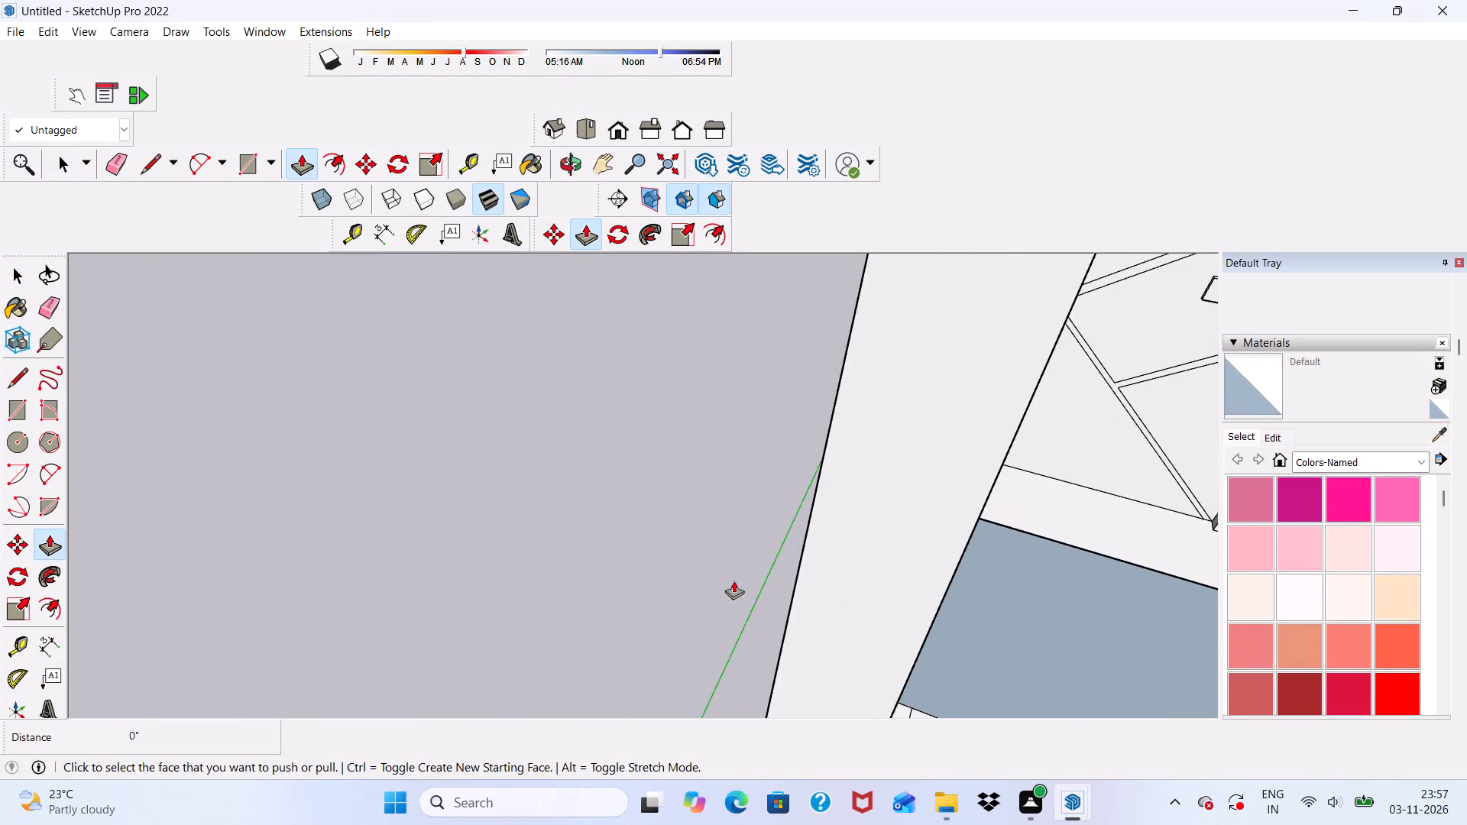
{"action": "scroll", "coordinate": [798, 376], "scroll_direction": "down", "scroll_amount": 5}
{"action": "scroll", "coordinate": [853, 573], "scroll_direction": "up", "scroll_amount": 8}
{"action": "left_click", "coordinate": [849, 540]}
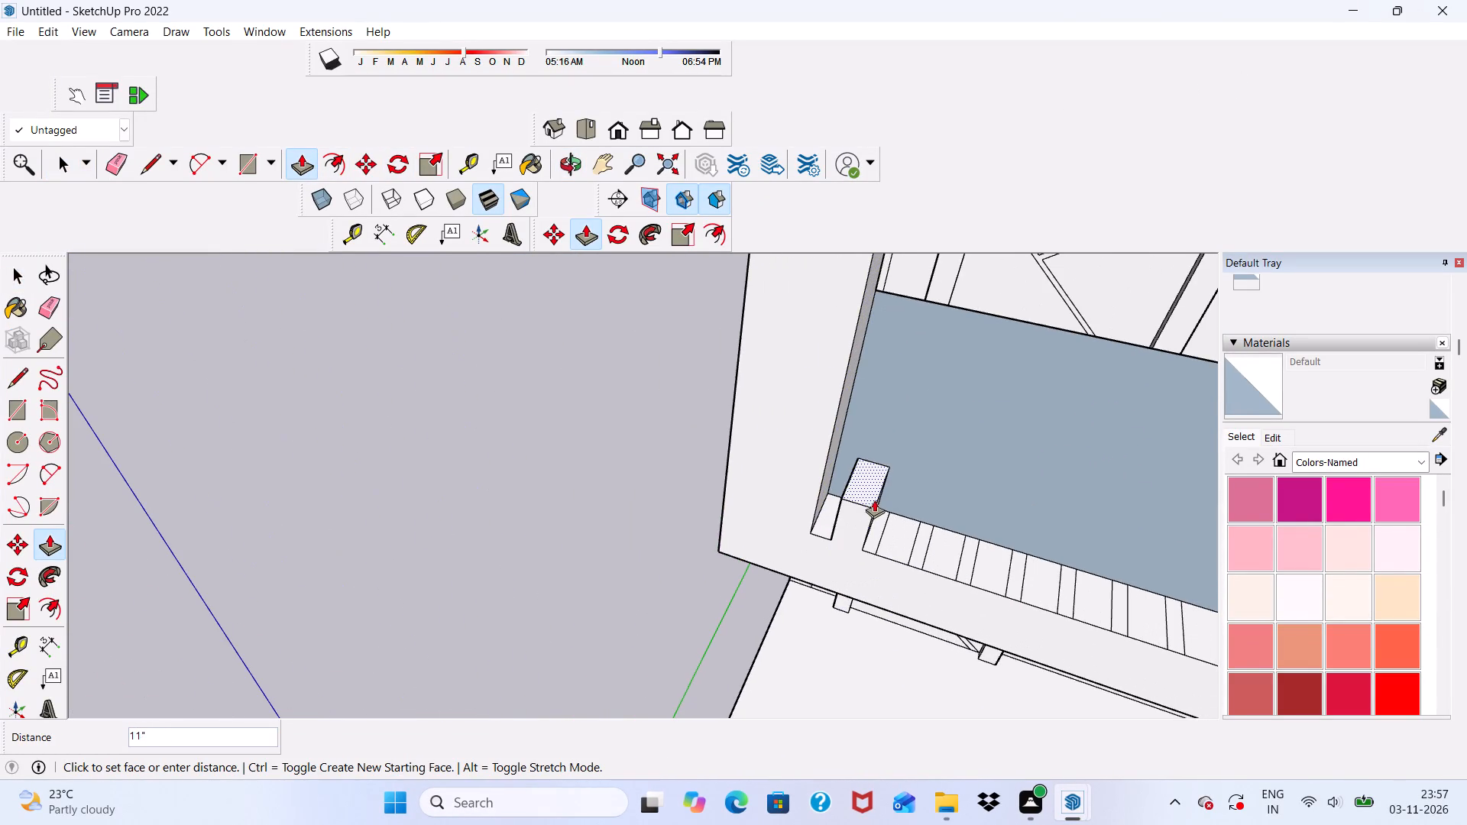
{"action": "scroll", "coordinate": [873, 493], "scroll_direction": "down", "scroll_amount": 5}
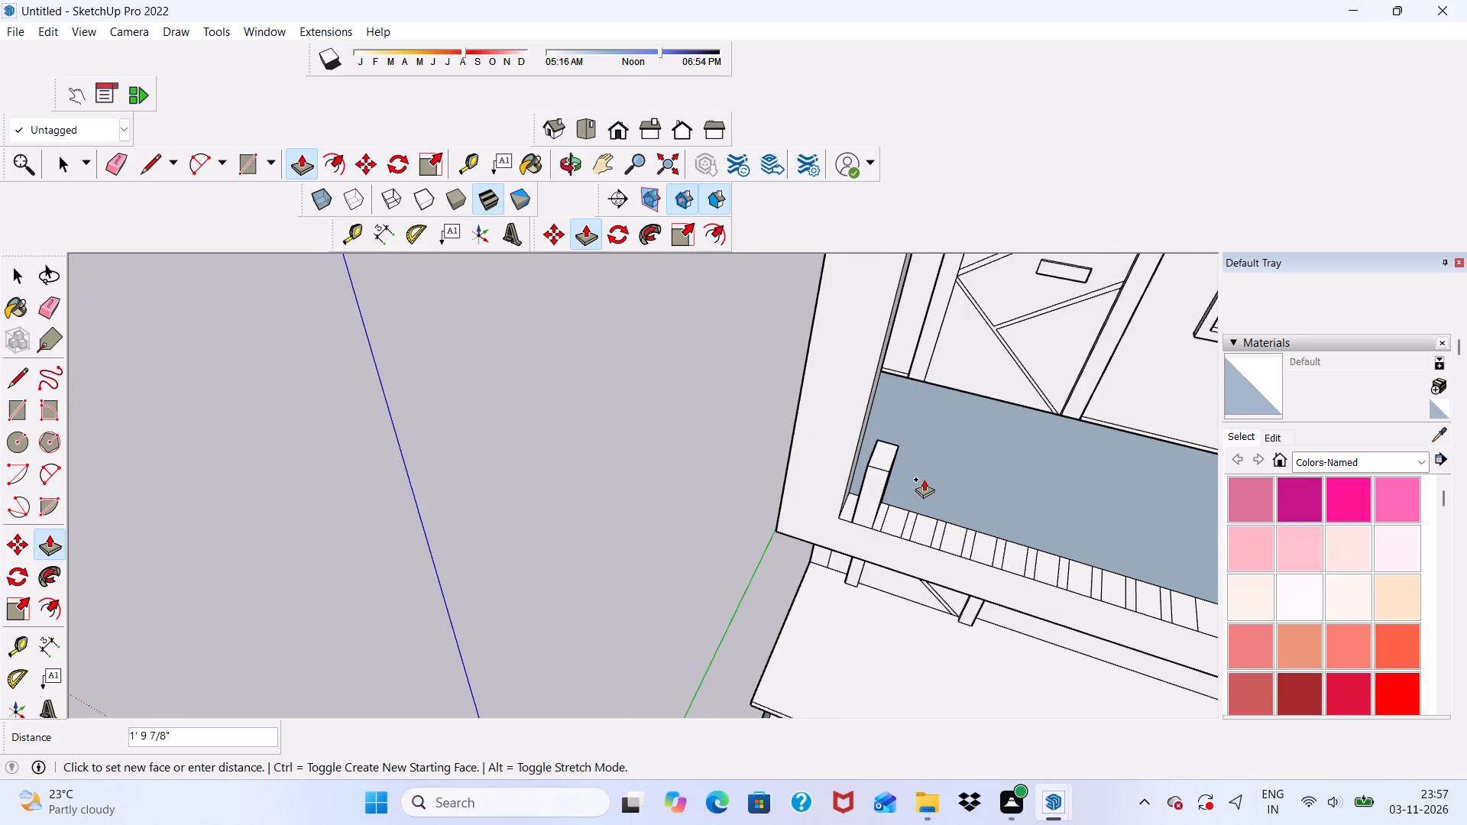
{"action": "scroll", "coordinate": [921, 483], "scroll_direction": "down", "scroll_amount": 5}
{"action": "middle_click_drag", "start_coordinate": [930, 477], "coordinate": [919, 373]}
{"action": "scroll", "coordinate": [930, 397], "scroll_direction": "down", "scroll_amount": 8}
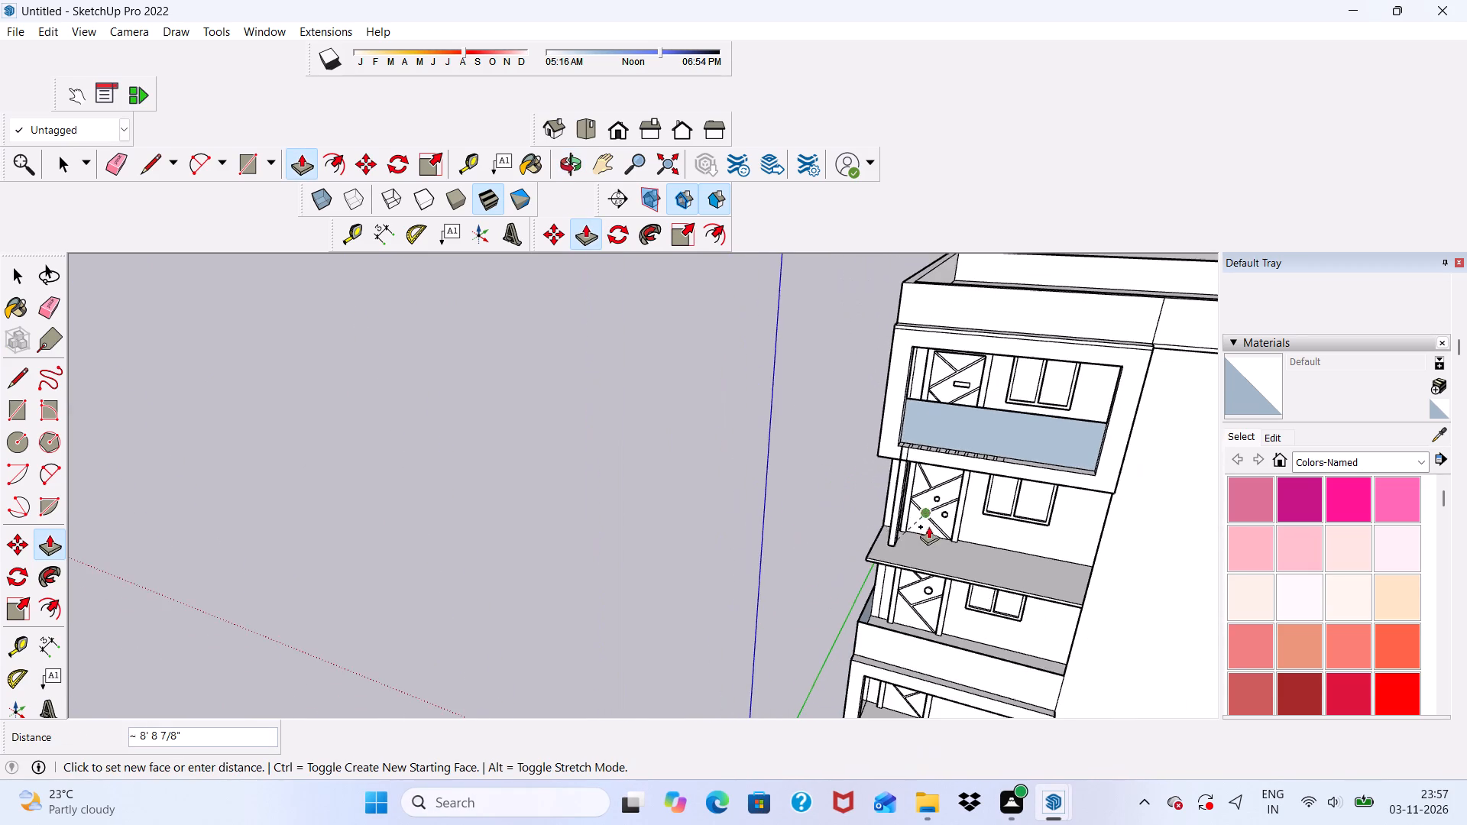
{"action": "scroll", "coordinate": [947, 249], "scroll_direction": "up", "scroll_amount": 10}
{"action": "scroll", "coordinate": [904, 337], "scroll_direction": "up", "scroll_amount": 11}
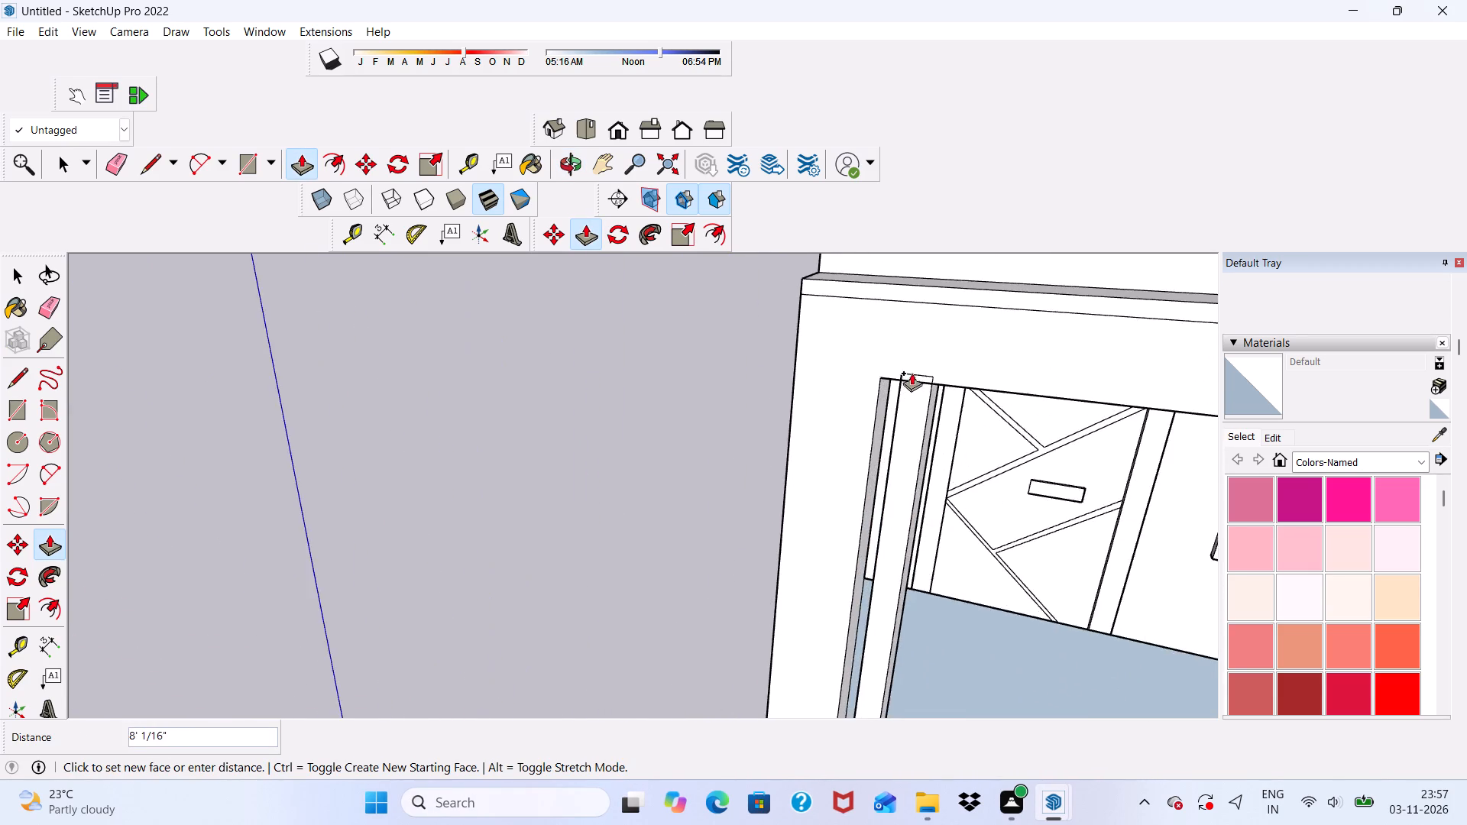
{"action": "scroll", "coordinate": [912, 373], "scroll_direction": "up", "scroll_amount": 9}
{"action": "left_click", "coordinate": [929, 393]}
Extrude the second ledge rectangle from the door-side end upward about 7' 10 11/16" to the top of the frame opening.
{"action": "scroll", "coordinate": [796, 317], "scroll_direction": "down", "scroll_amount": 12}
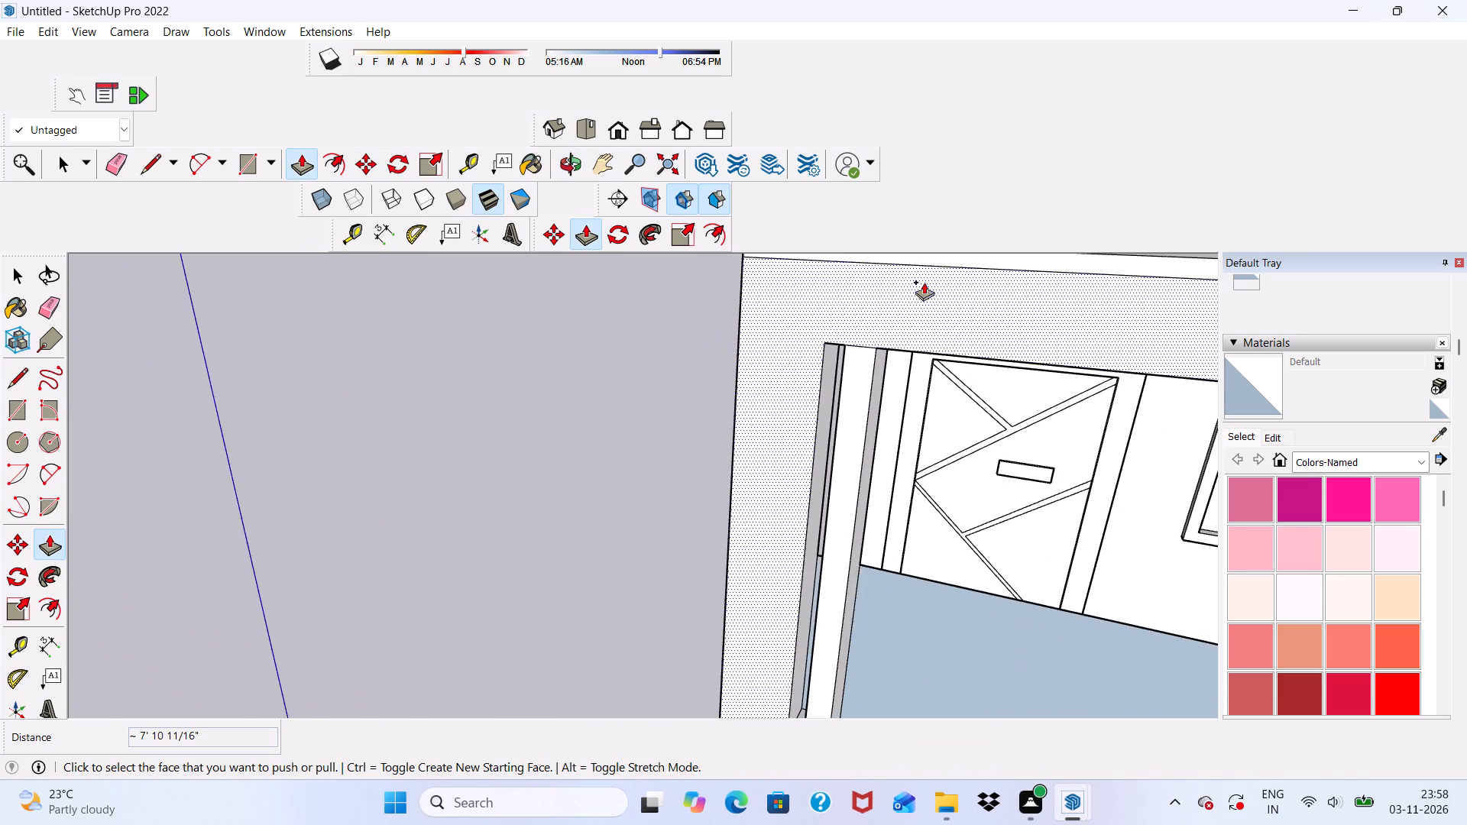
{"action": "scroll", "coordinate": [924, 282], "scroll_direction": "down", "scroll_amount": 3}
{"action": "scroll", "coordinate": [907, 438], "scroll_direction": "up", "scroll_amount": 3}
{"action": "scroll", "coordinate": [883, 327], "scroll_direction": "down", "scroll_amount": 7}
{"action": "scroll", "coordinate": [866, 539], "scroll_direction": "up", "scroll_amount": 7}
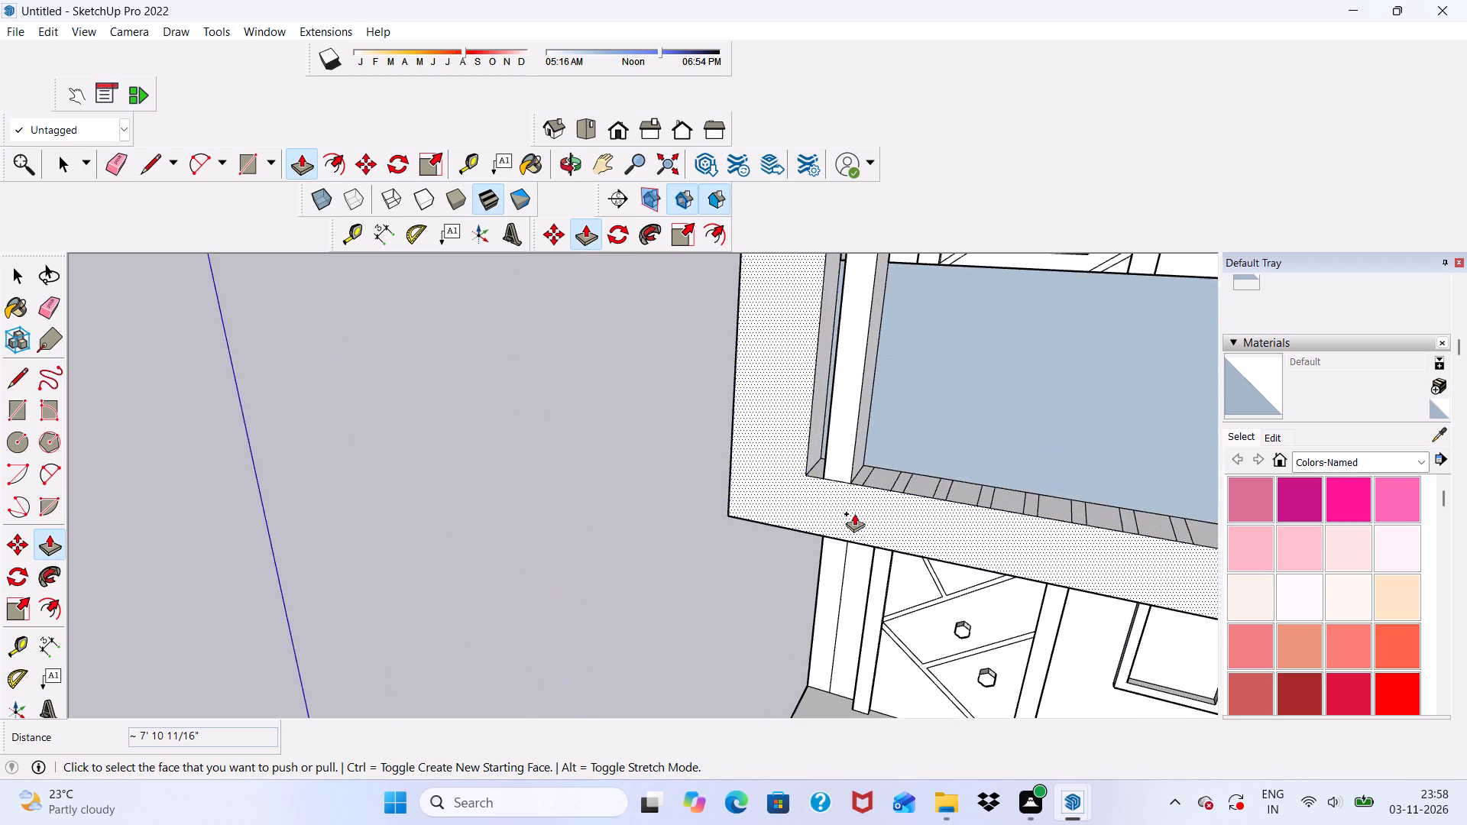
{"action": "scroll", "coordinate": [854, 513], "scroll_direction": "up", "scroll_amount": 13}
{"action": "left_click", "coordinate": [881, 480]}
{"action": "scroll", "coordinate": [892, 415], "scroll_direction": "down", "scroll_amount": 5}
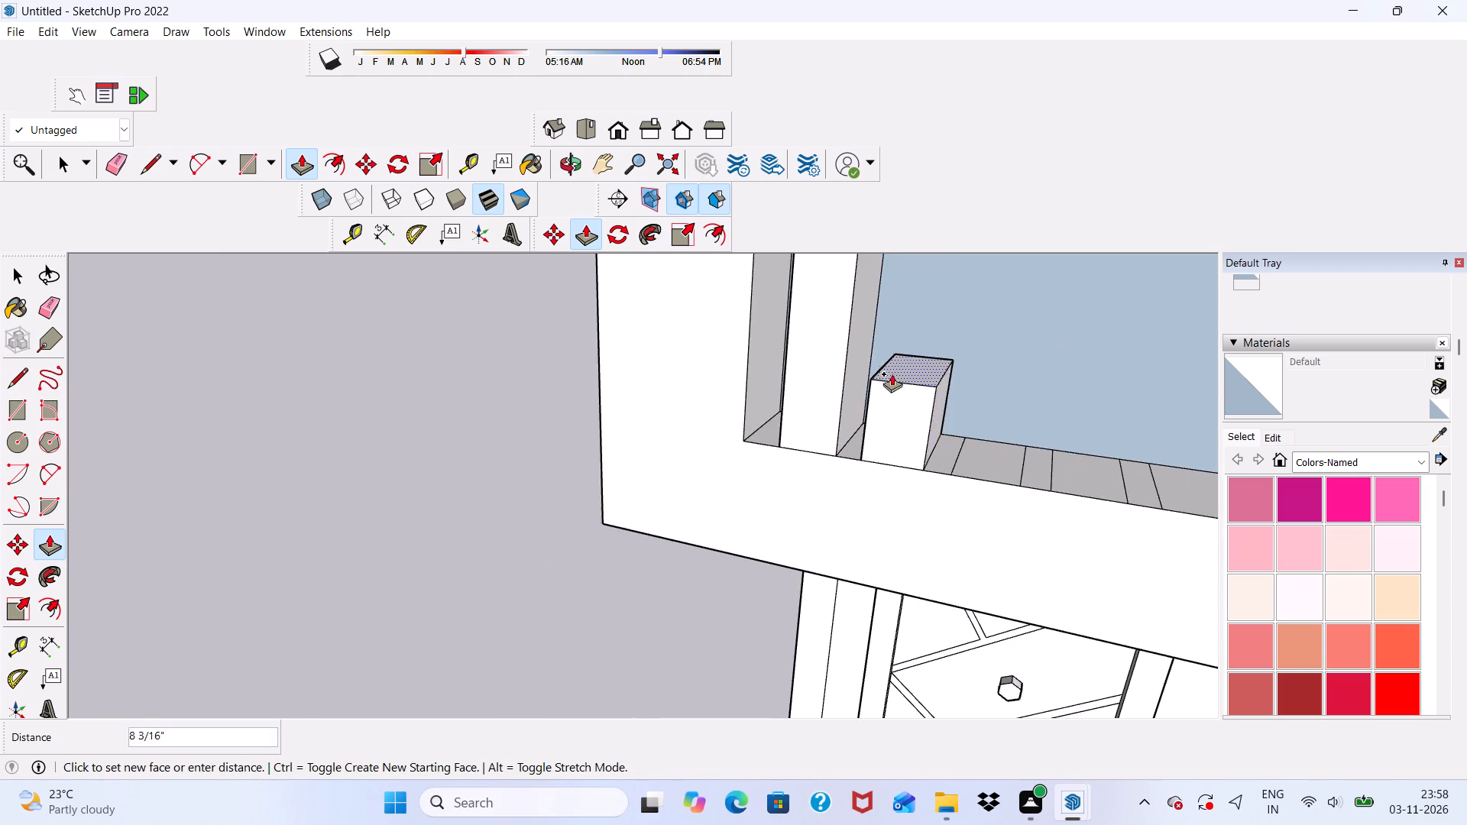
{"action": "scroll", "coordinate": [892, 377], "scroll_direction": "down", "scroll_amount": 5}
{"action": "scroll", "coordinate": [896, 440], "scroll_direction": "down", "scroll_amount": 18}
{"action": "scroll", "coordinate": [976, 402], "scroll_direction": "up", "scroll_amount": 7}
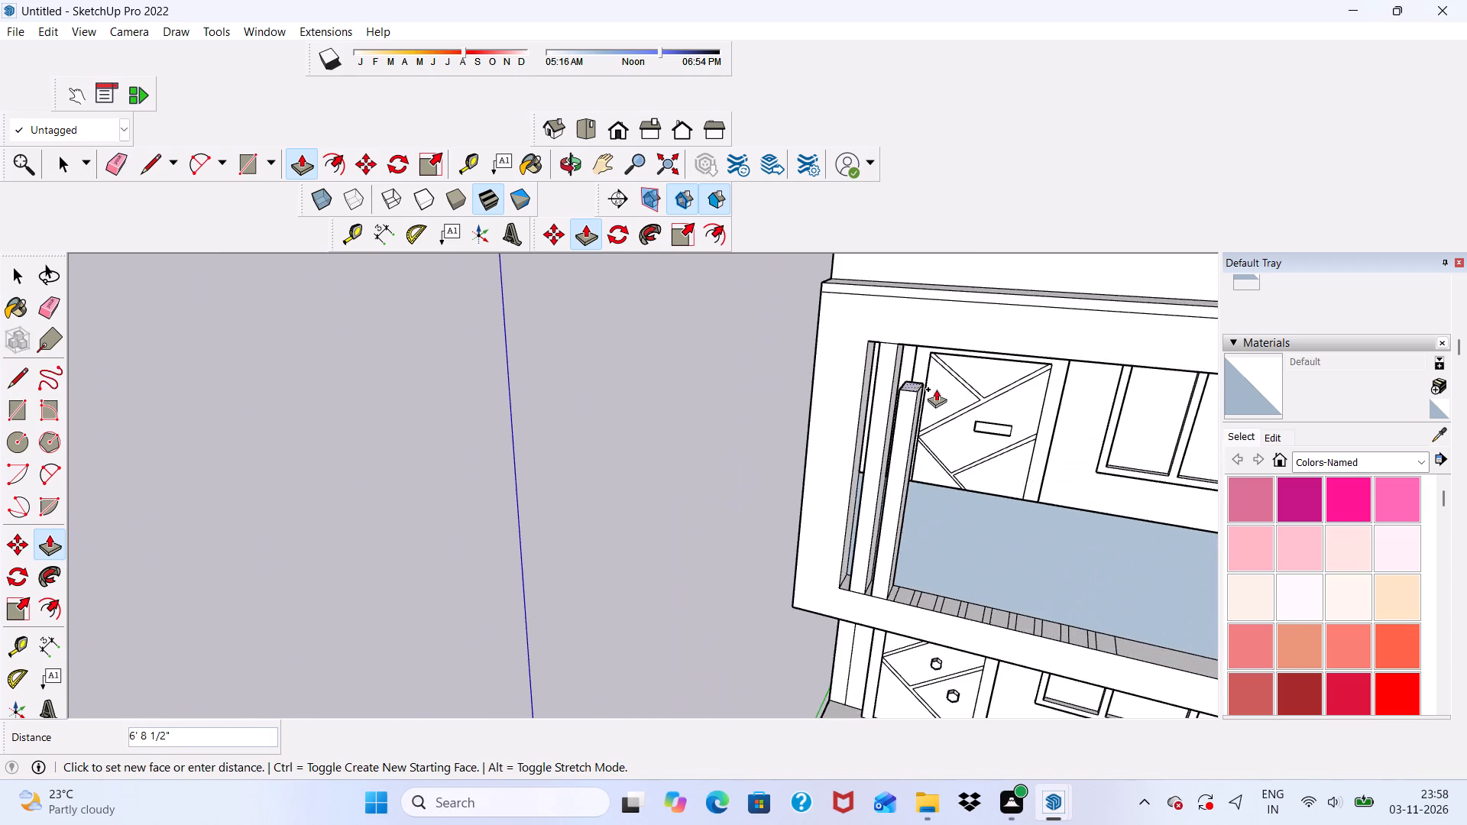
{"action": "scroll", "coordinate": [924, 359], "scroll_direction": "up", "scroll_amount": 10}
{"action": "left_click", "coordinate": [919, 356]}
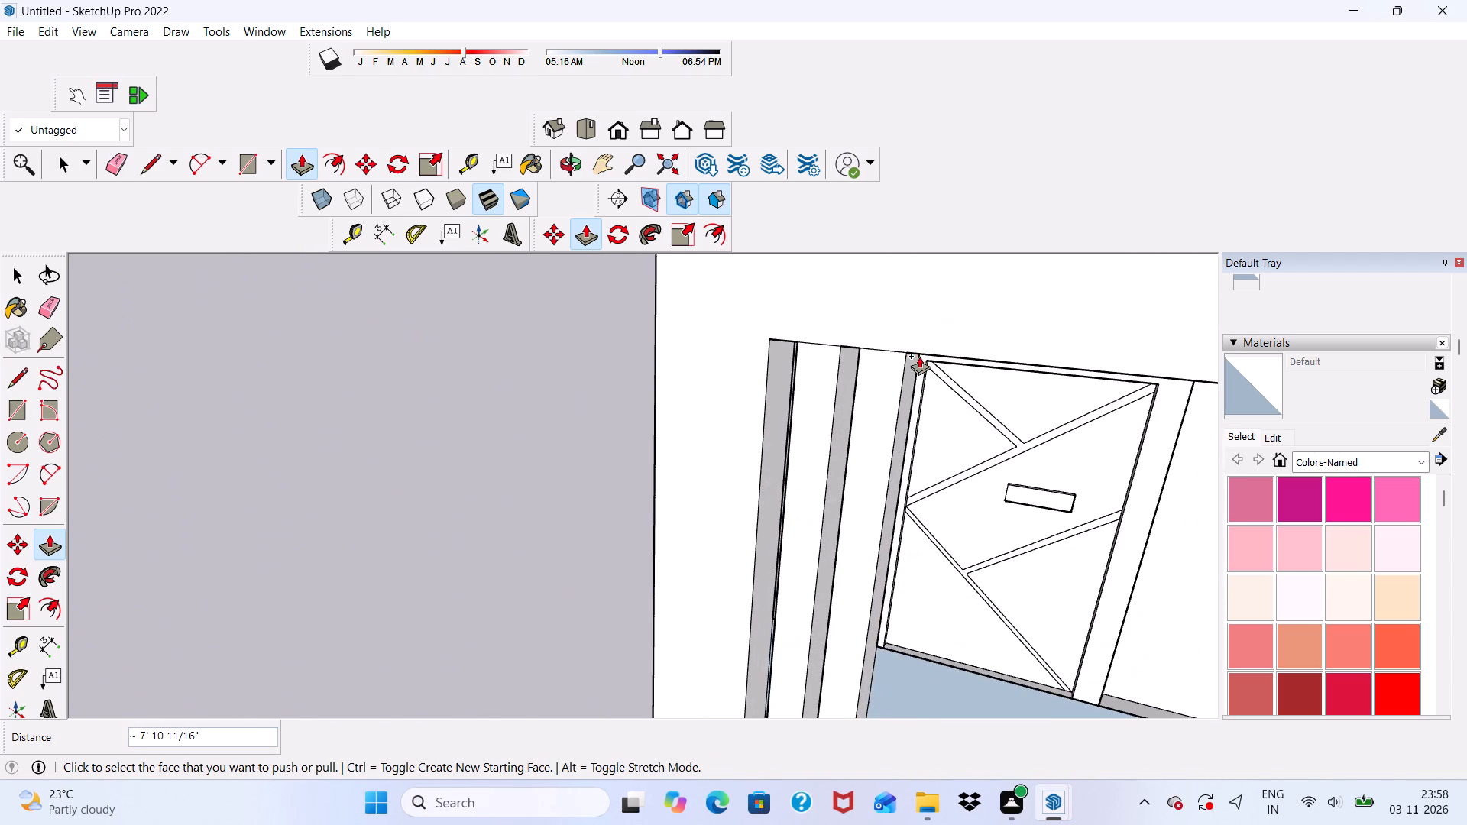
Extrude the third ledge rectangle upward about 7' 10 11/16" to the top of the frame opening, forming another post.
{"action": "scroll", "coordinate": [829, 356], "scroll_direction": "down", "scroll_amount": 9}
{"action": "middle_click_drag", "start_coordinate": [826, 422], "coordinate": [895, 416]}
{"action": "scroll", "coordinate": [886, 527], "scroll_direction": "up", "scroll_amount": 6}
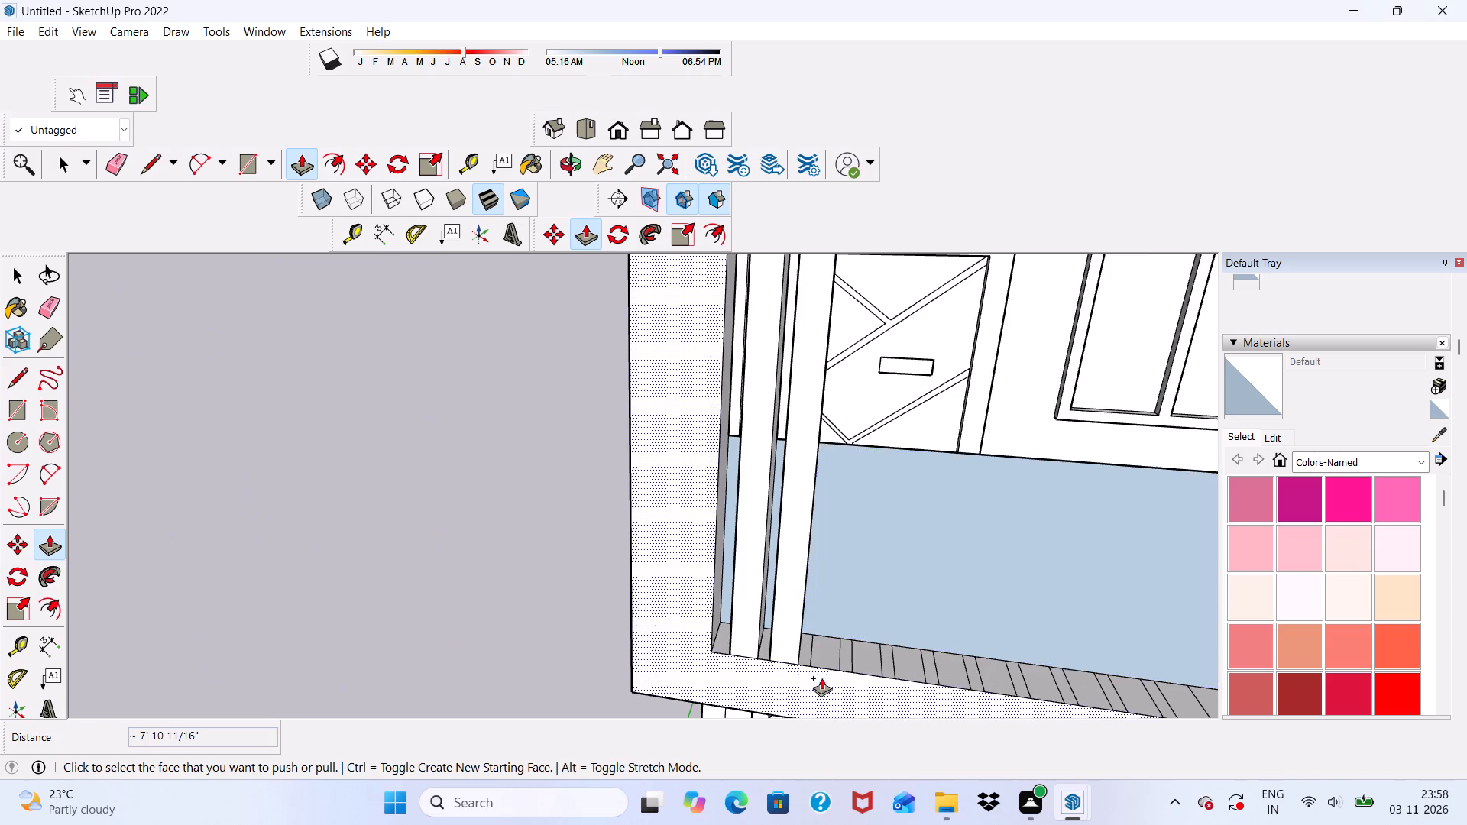
{"action": "scroll", "coordinate": [827, 677], "scroll_direction": "up", "scroll_amount": 4}
{"action": "left_click", "coordinate": [828, 651]}
{"action": "scroll", "coordinate": [825, 547], "scroll_direction": "down", "scroll_amount": 15}
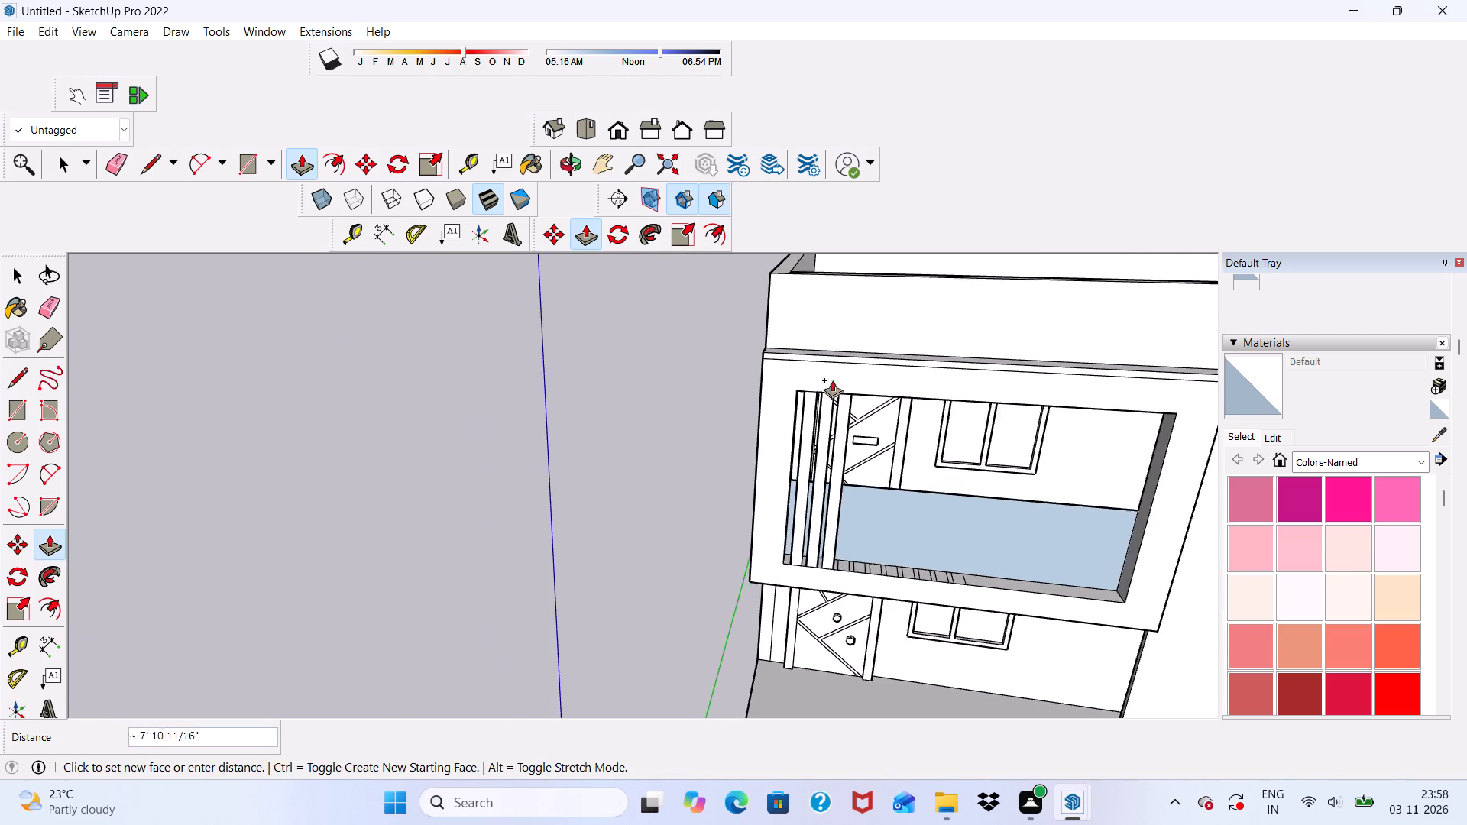
{"action": "scroll", "coordinate": [831, 377], "scroll_direction": "up", "scroll_amount": 15}
{"action": "left_click", "coordinate": [850, 422]}
Extrude the fourth ledge rectangle upward about 7' 10 11/16" to the top of the balcony frame opening.
{"action": "scroll", "coordinate": [717, 387], "scroll_direction": "down", "scroll_amount": 4}
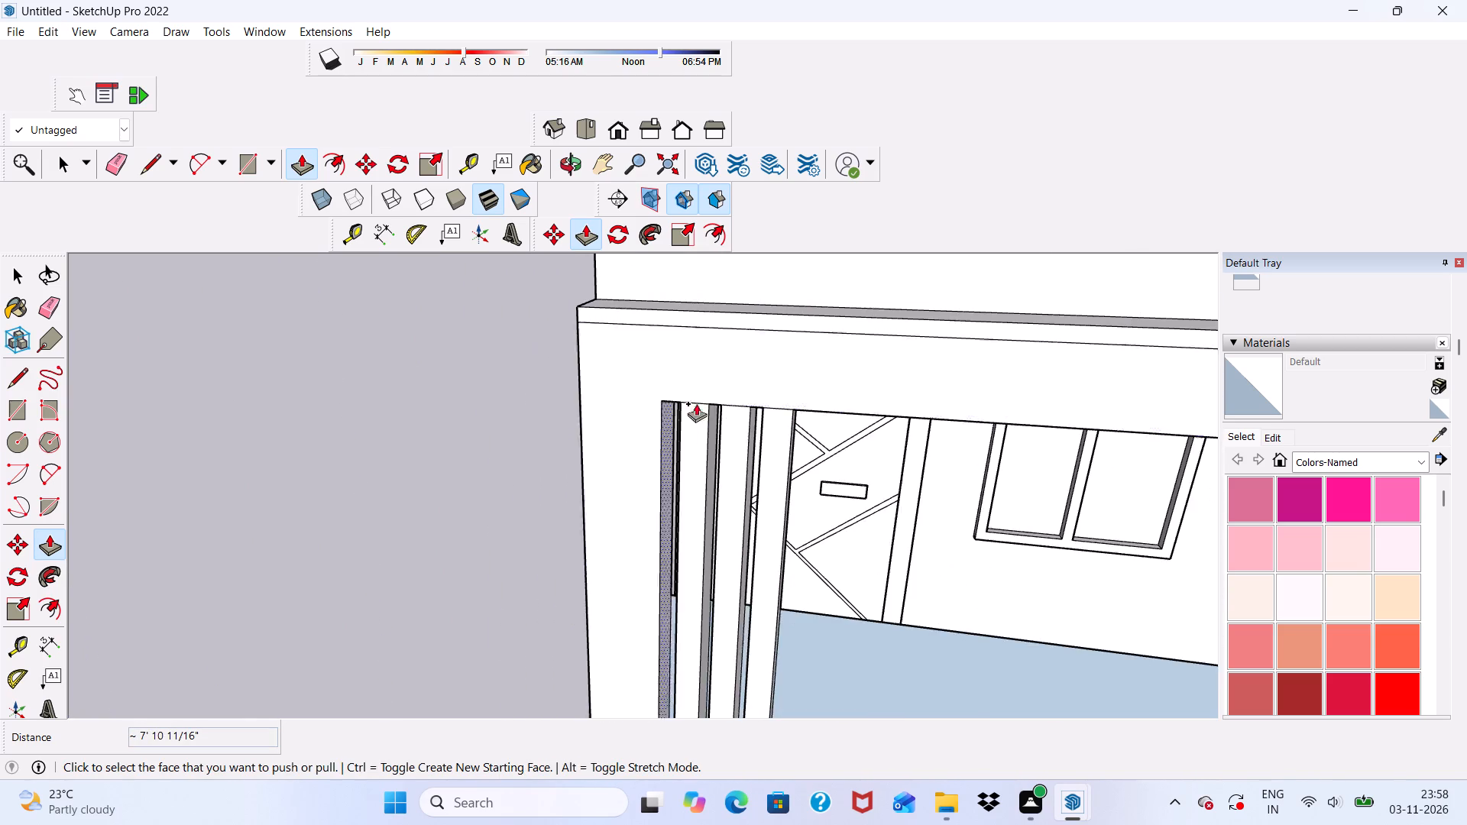
{"action": "scroll", "coordinate": [696, 403], "scroll_direction": "down", "scroll_amount": 5}
{"action": "middle_click_drag", "start_coordinate": [764, 416], "coordinate": [719, 381]}
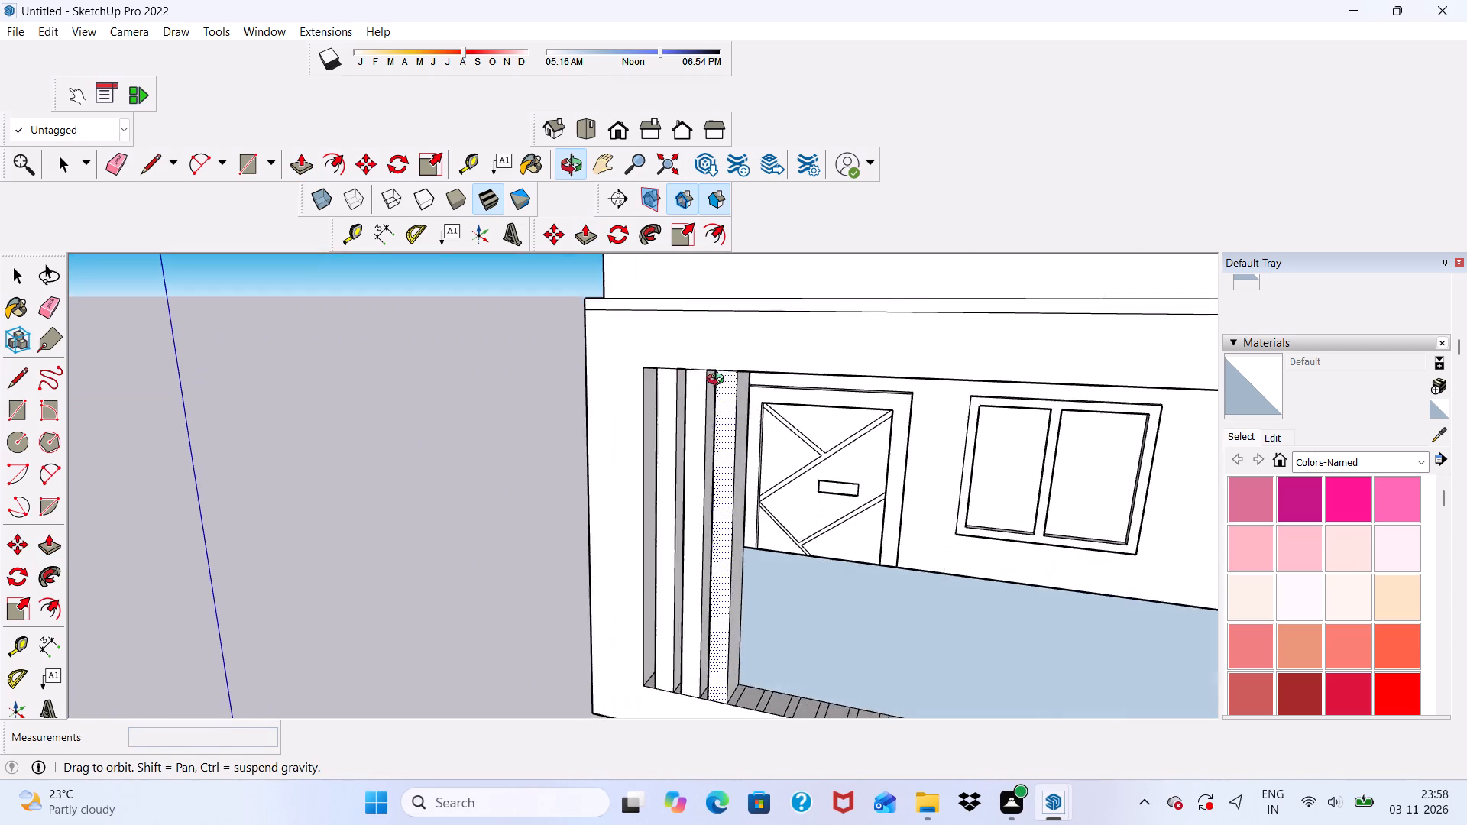
{"action": "middle_click_drag", "start_coordinate": [719, 381], "coordinate": [795, 419]}
{"action": "scroll", "coordinate": [811, 342], "scroll_direction": "down", "scroll_amount": 8}
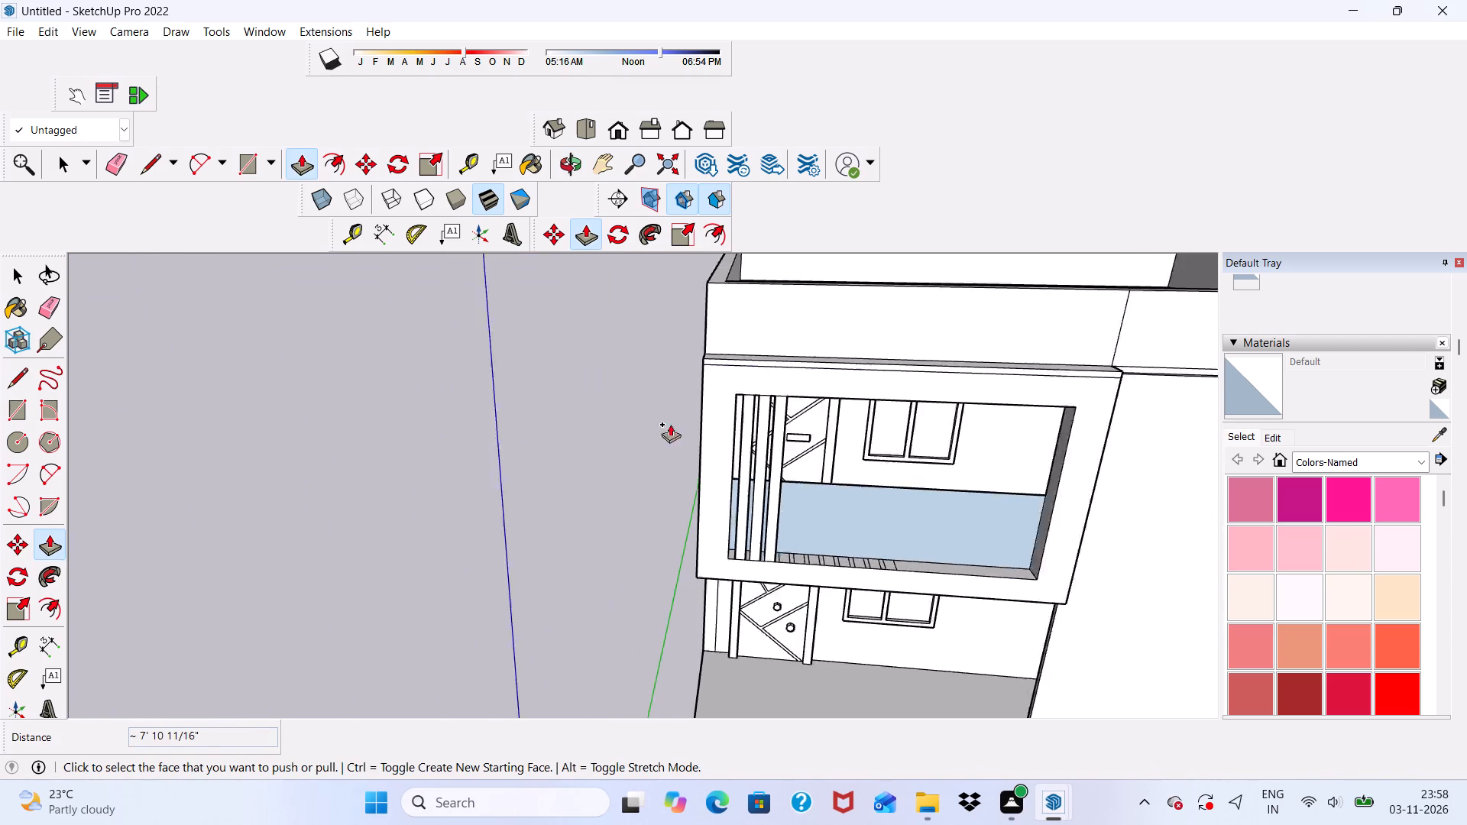
{"action": "scroll", "coordinate": [670, 424], "scroll_direction": "down", "scroll_amount": 2}
{"action": "middle_click_drag", "start_coordinate": [737, 501], "coordinate": [765, 354]}
{"action": "middle_click_drag", "start_coordinate": [769, 466], "coordinate": [678, 555]}
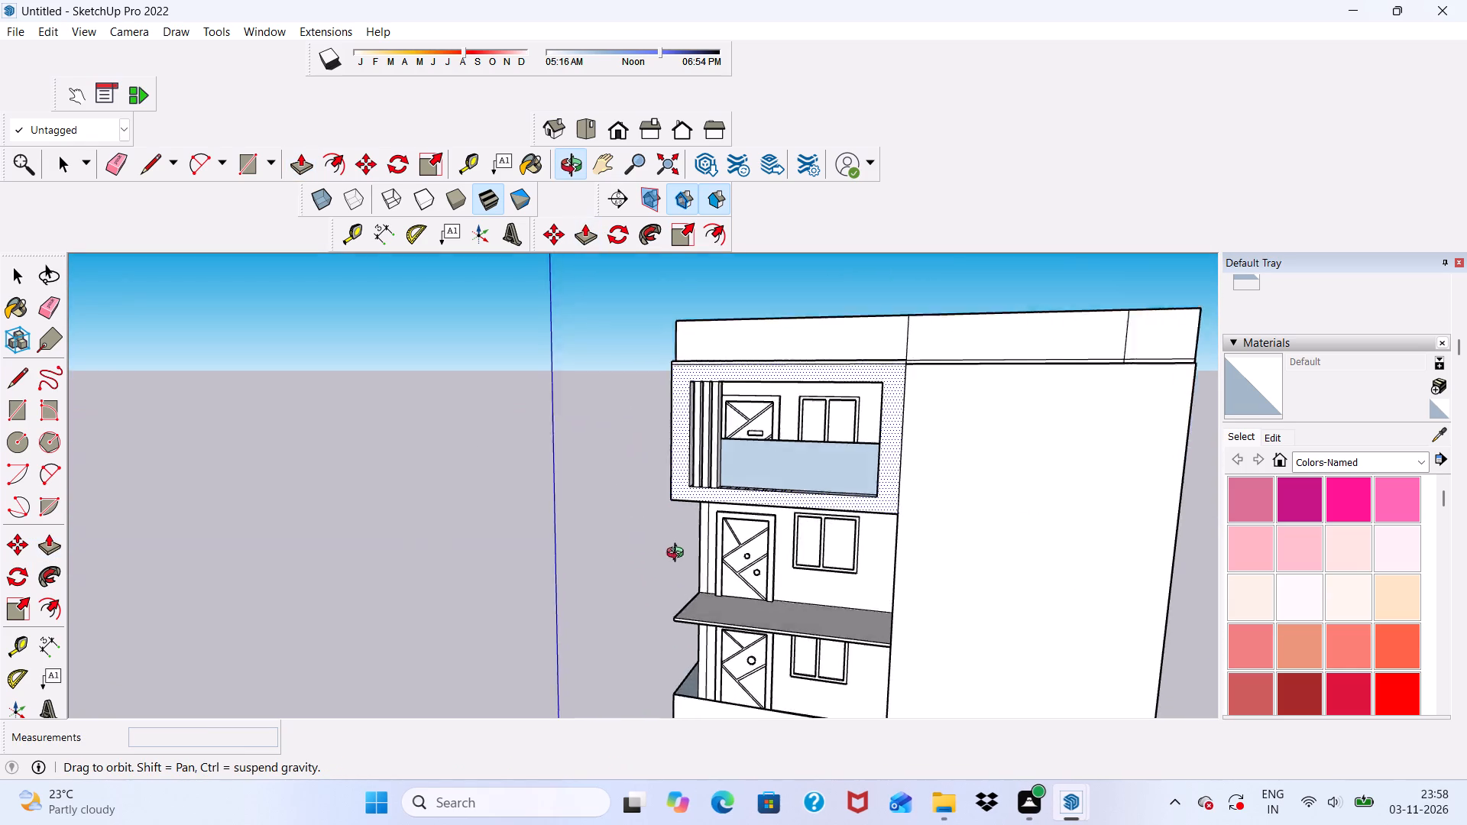
{"action": "middle_click_drag", "start_coordinate": [678, 555], "coordinate": [607, 640]}
{"action": "scroll", "coordinate": [679, 532], "scroll_direction": "up", "scroll_amount": 11}
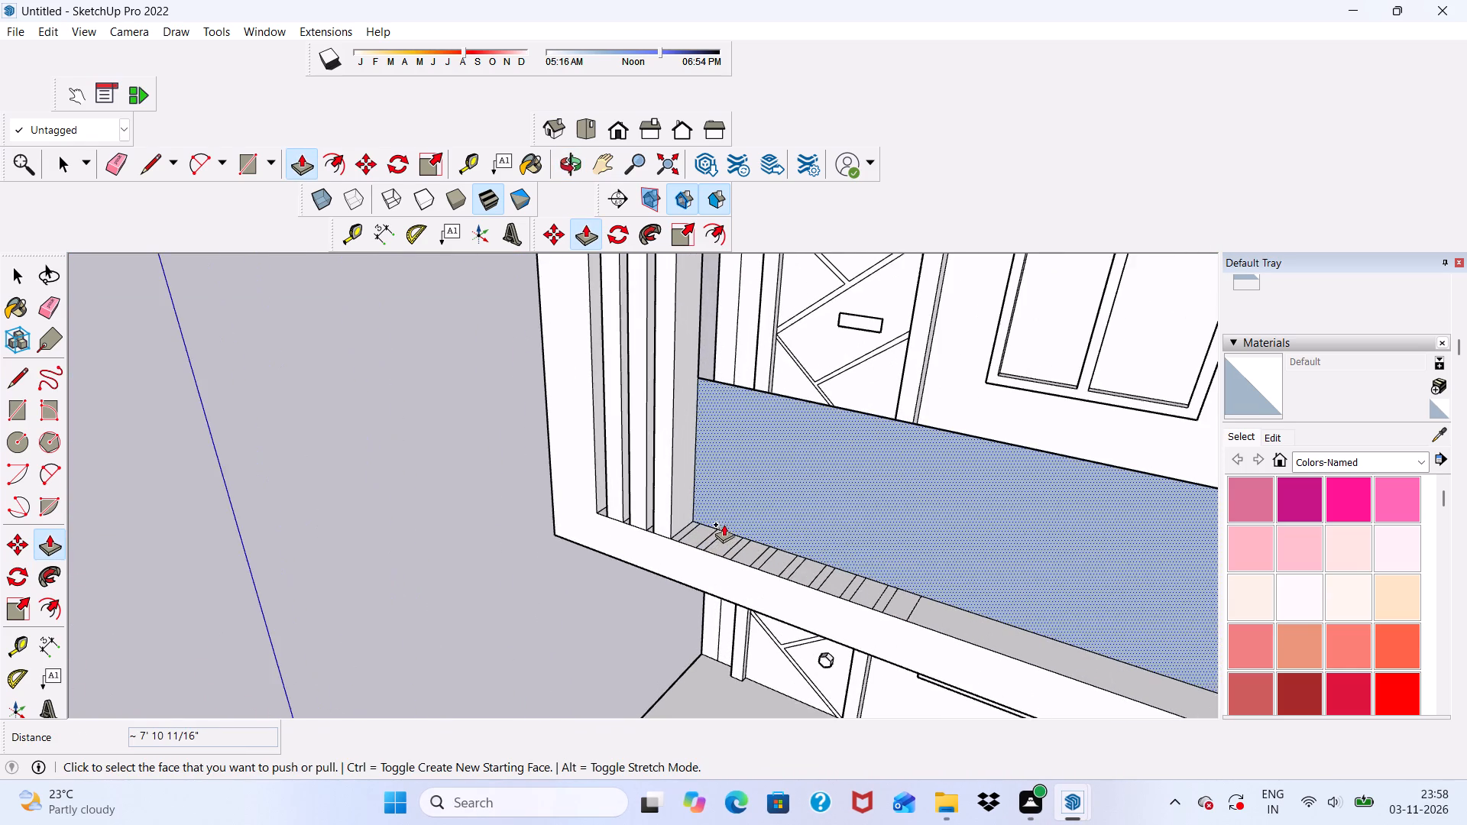
{"action": "scroll", "coordinate": [724, 536], "scroll_direction": "up", "scroll_amount": 13}
{"action": "left_click", "coordinate": [634, 539]}
{"action": "scroll", "coordinate": [665, 455], "scroll_direction": "down", "scroll_amount": 20}
{"action": "scroll", "coordinate": [665, 455], "scroll_direction": "down", "scroll_amount": 1}
{"action": "middle_click_drag", "start_coordinate": [751, 454], "coordinate": [841, 355]}
{"action": "scroll", "coordinate": [804, 374], "scroll_direction": "down", "scroll_amount": 2}
{"action": "scroll", "coordinate": [813, 285], "scroll_direction": "down", "scroll_amount": 3}
{"action": "scroll", "coordinate": [812, 253], "scroll_direction": "up", "scroll_amount": 5}
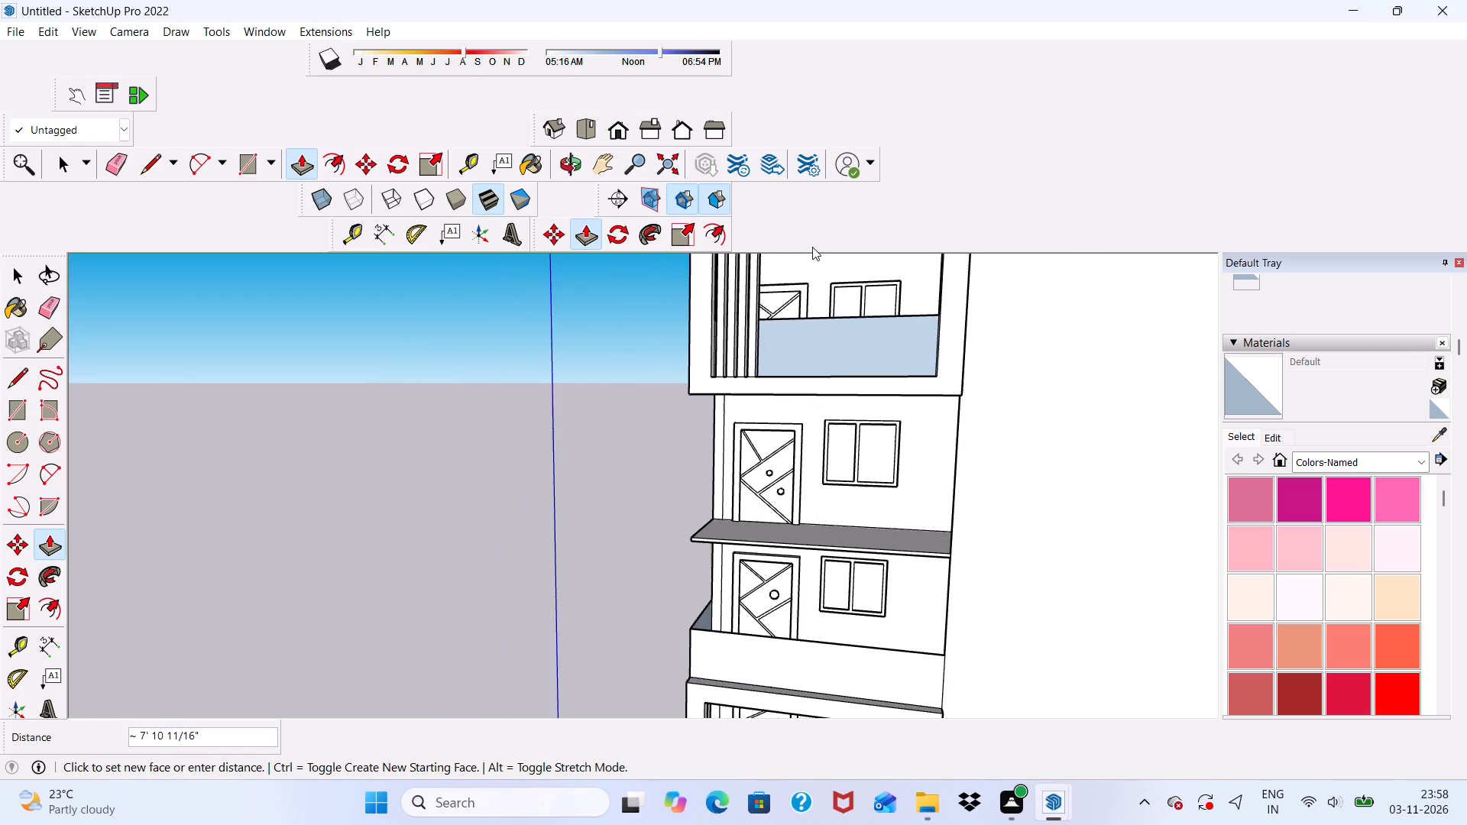
{"action": "scroll", "coordinate": [812, 247], "scroll_direction": "up", "scroll_amount": 2}
{"action": "scroll", "coordinate": [789, 241], "scroll_direction": "down", "scroll_amount": 8}
{"action": "scroll", "coordinate": [786, 267], "scroll_direction": "up", "scroll_amount": 19}
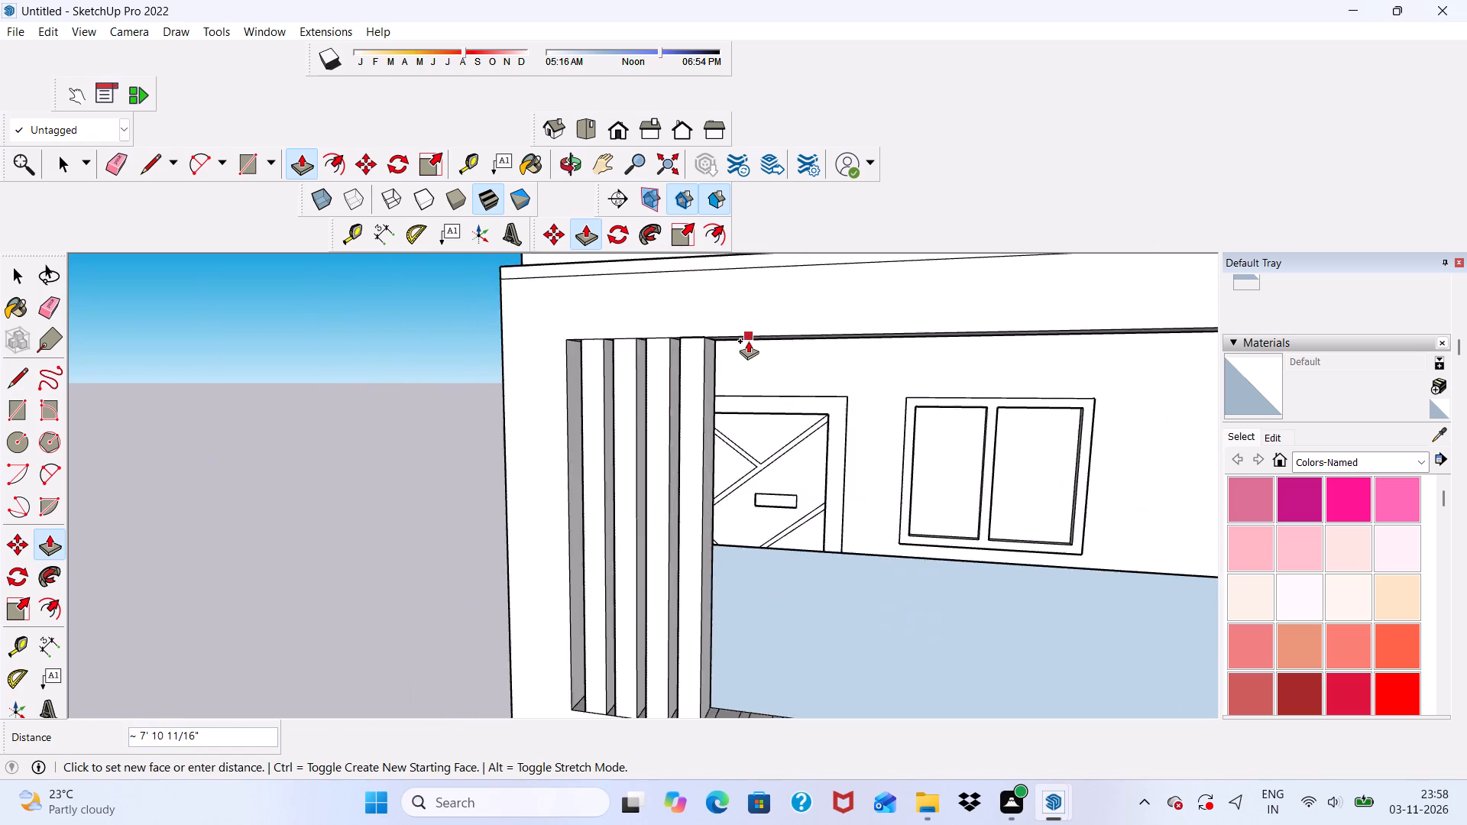
{"action": "scroll", "coordinate": [748, 341], "scroll_direction": "up", "scroll_amount": 5}
{"action": "left_click", "coordinate": [722, 330]}
Extrude the fifth ledge rectangle upward about 7' 10 11/16" to meet the top of the frame opening.
{"action": "scroll", "coordinate": [709, 326], "scroll_direction": "down", "scroll_amount": 9}
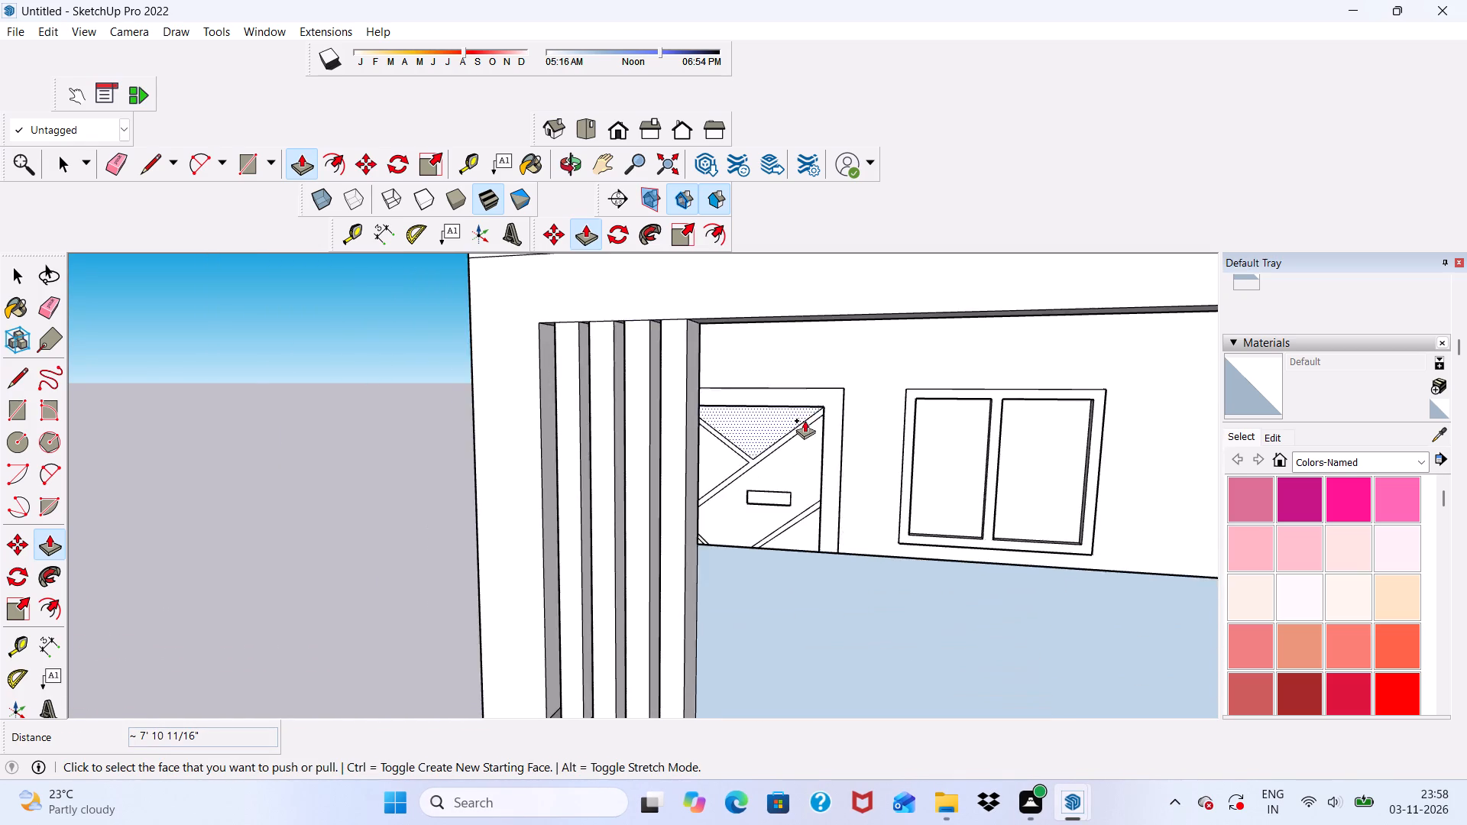
{"action": "middle_click_drag", "start_coordinate": [805, 420], "coordinate": [936, 401]}
{"action": "scroll", "coordinate": [853, 313], "scroll_direction": "down", "scroll_amount": 5}
{"action": "middle_click_drag", "start_coordinate": [831, 526], "coordinate": [808, 634]}
{"action": "scroll", "coordinate": [815, 626], "scroll_direction": "up", "scroll_amount": 12}
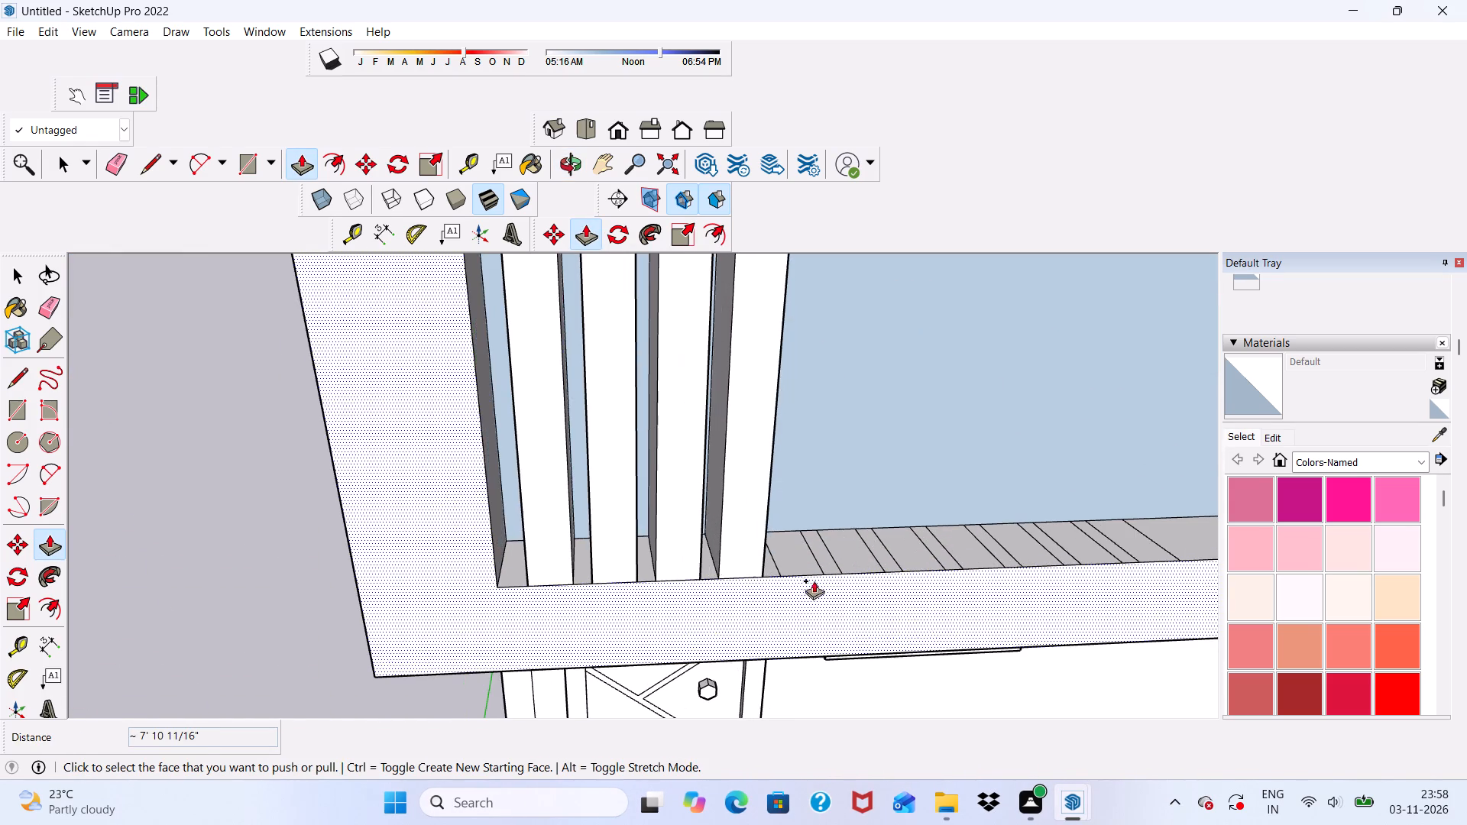
{"action": "left_click", "coordinate": [805, 561]}
{"action": "scroll", "coordinate": [791, 519], "scroll_direction": "down", "scroll_amount": 16}
{"action": "scroll", "coordinate": [783, 328], "scroll_direction": "up", "scroll_amount": 2}
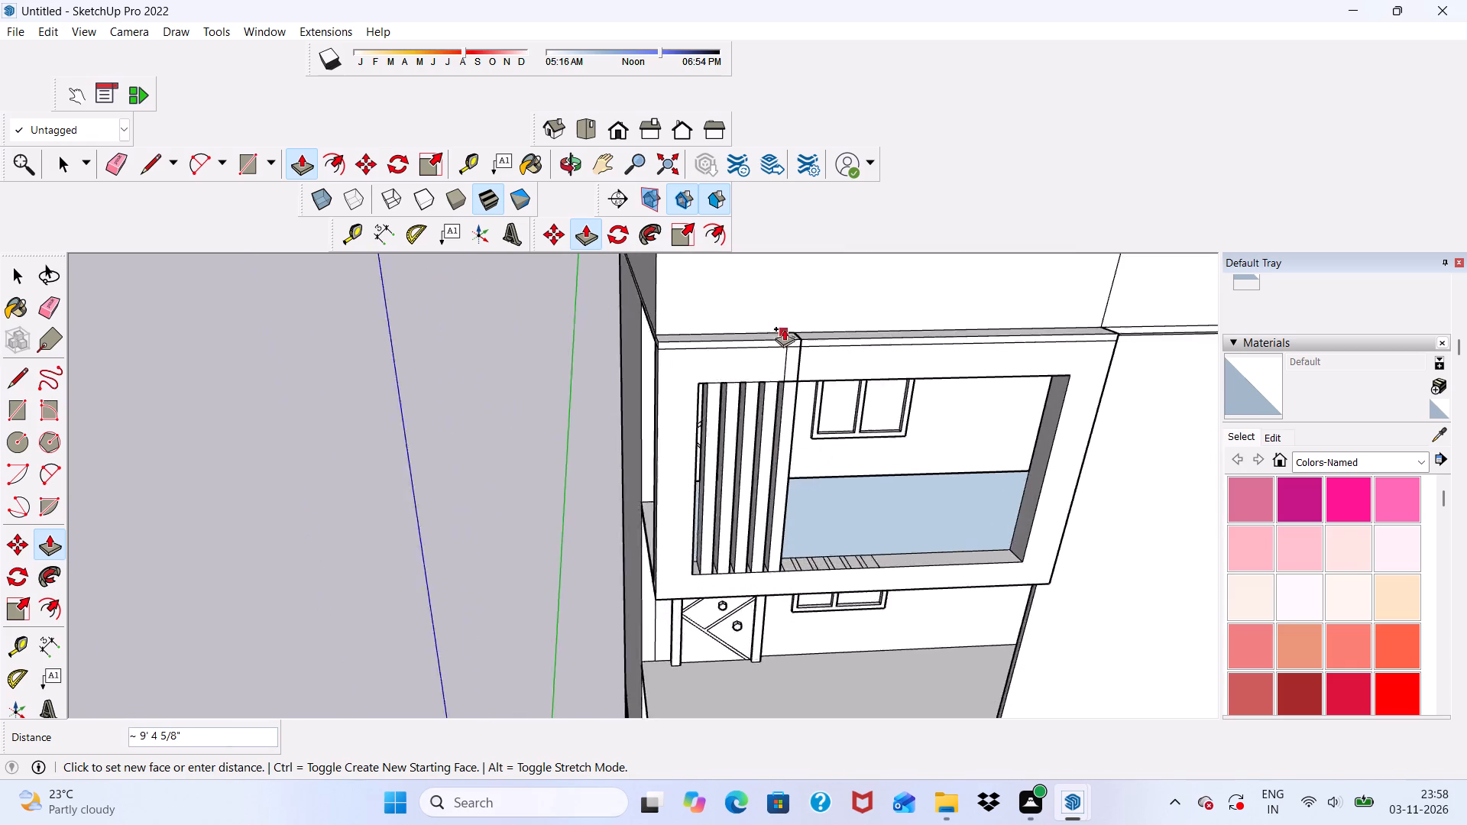
{"action": "scroll", "coordinate": [784, 328], "scroll_direction": "up", "scroll_amount": 16}
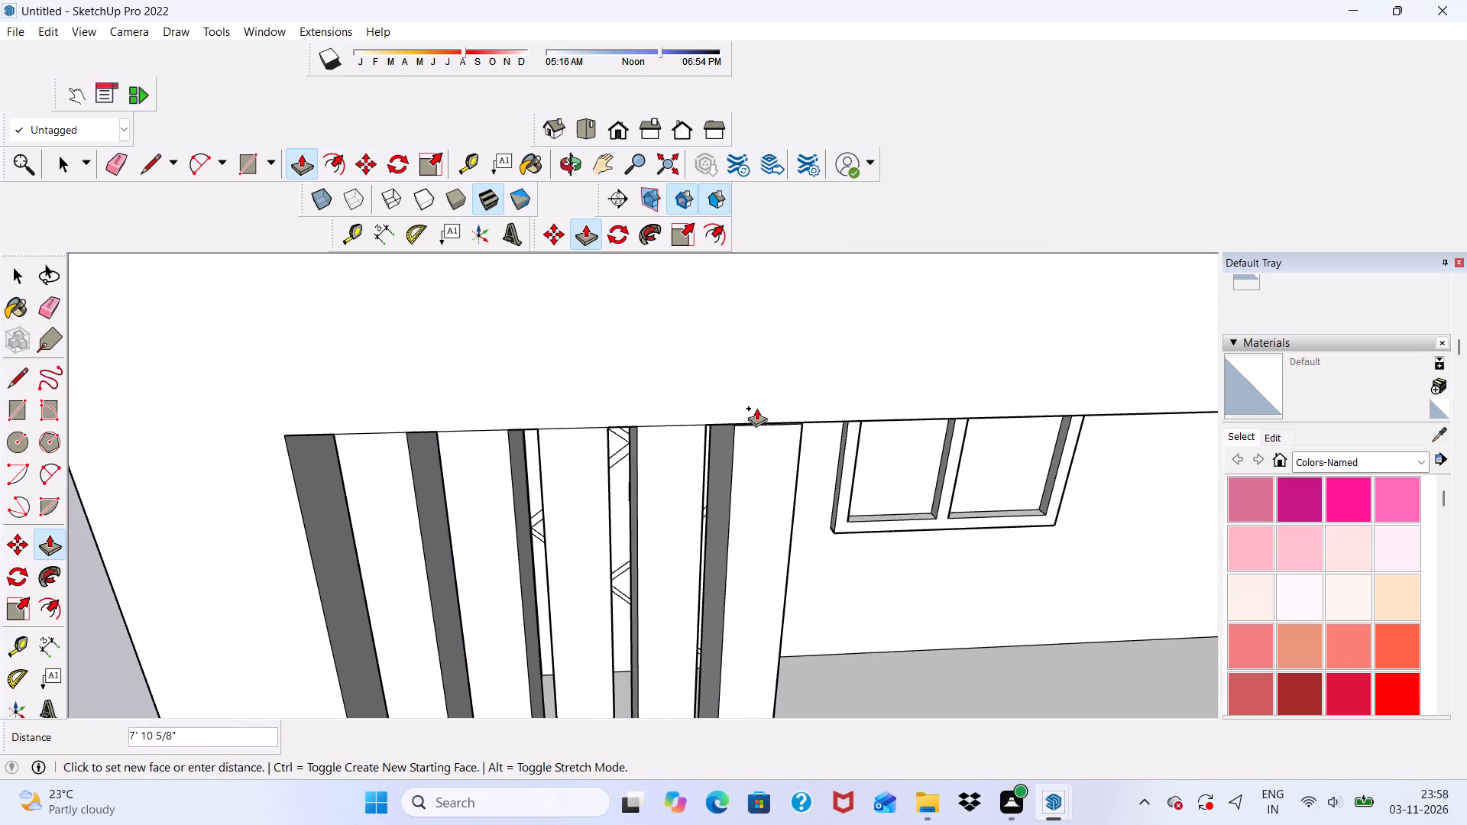
{"action": "scroll", "coordinate": [756, 408], "scroll_direction": "up", "scroll_amount": 6}
{"action": "left_click", "coordinate": [737, 429]}
Extrude the sixth ledge rectangle upward about 7' 10 11/16" to the top of the frame opening as the last post.
{"action": "scroll", "coordinate": [678, 380], "scroll_direction": "down", "scroll_amount": 5}
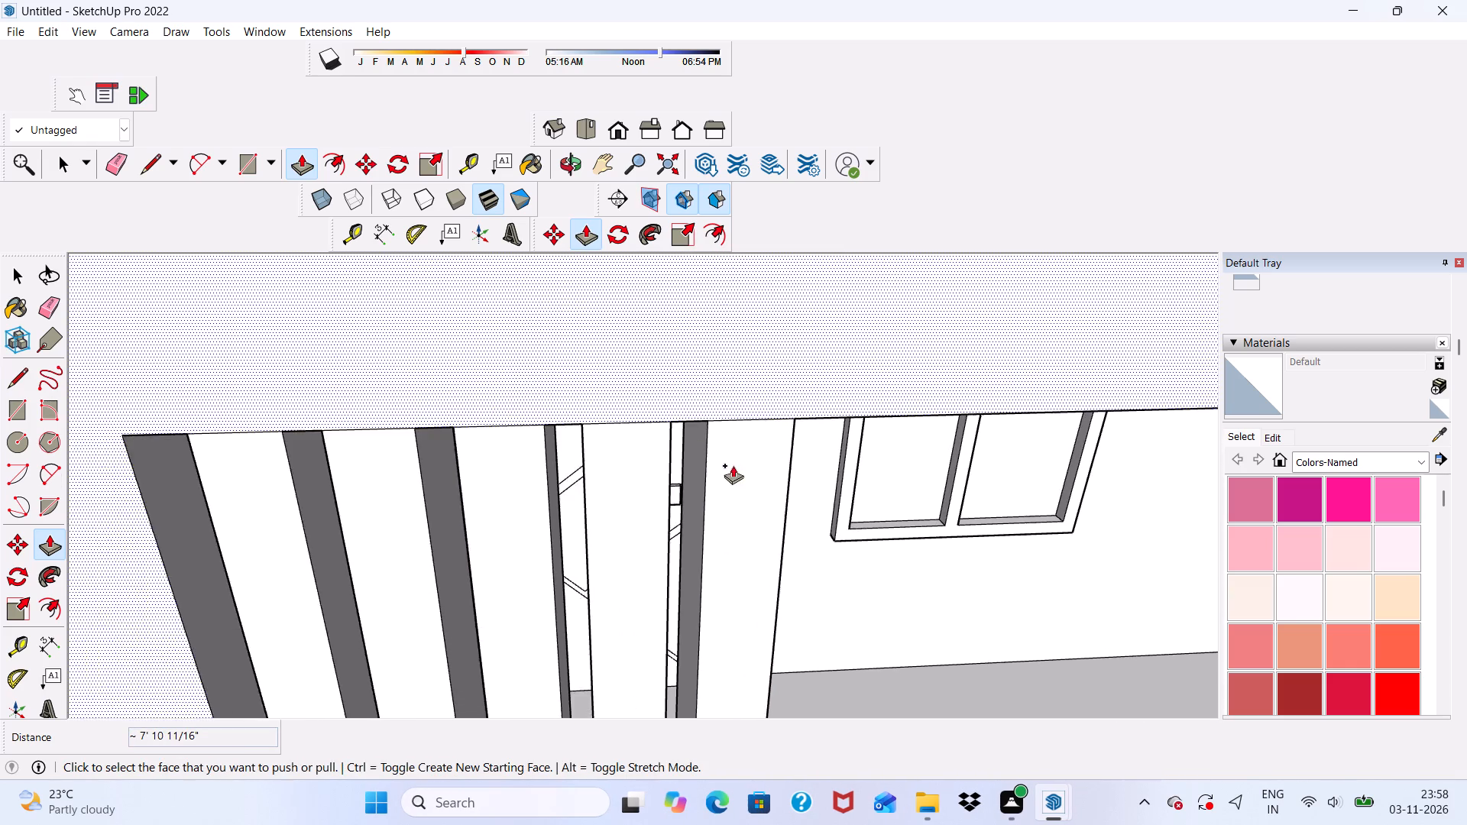
{"action": "middle_click_drag", "start_coordinate": [735, 461], "coordinate": [696, 340]}
{"action": "scroll", "coordinate": [689, 335], "scroll_direction": "down", "scroll_amount": 17}
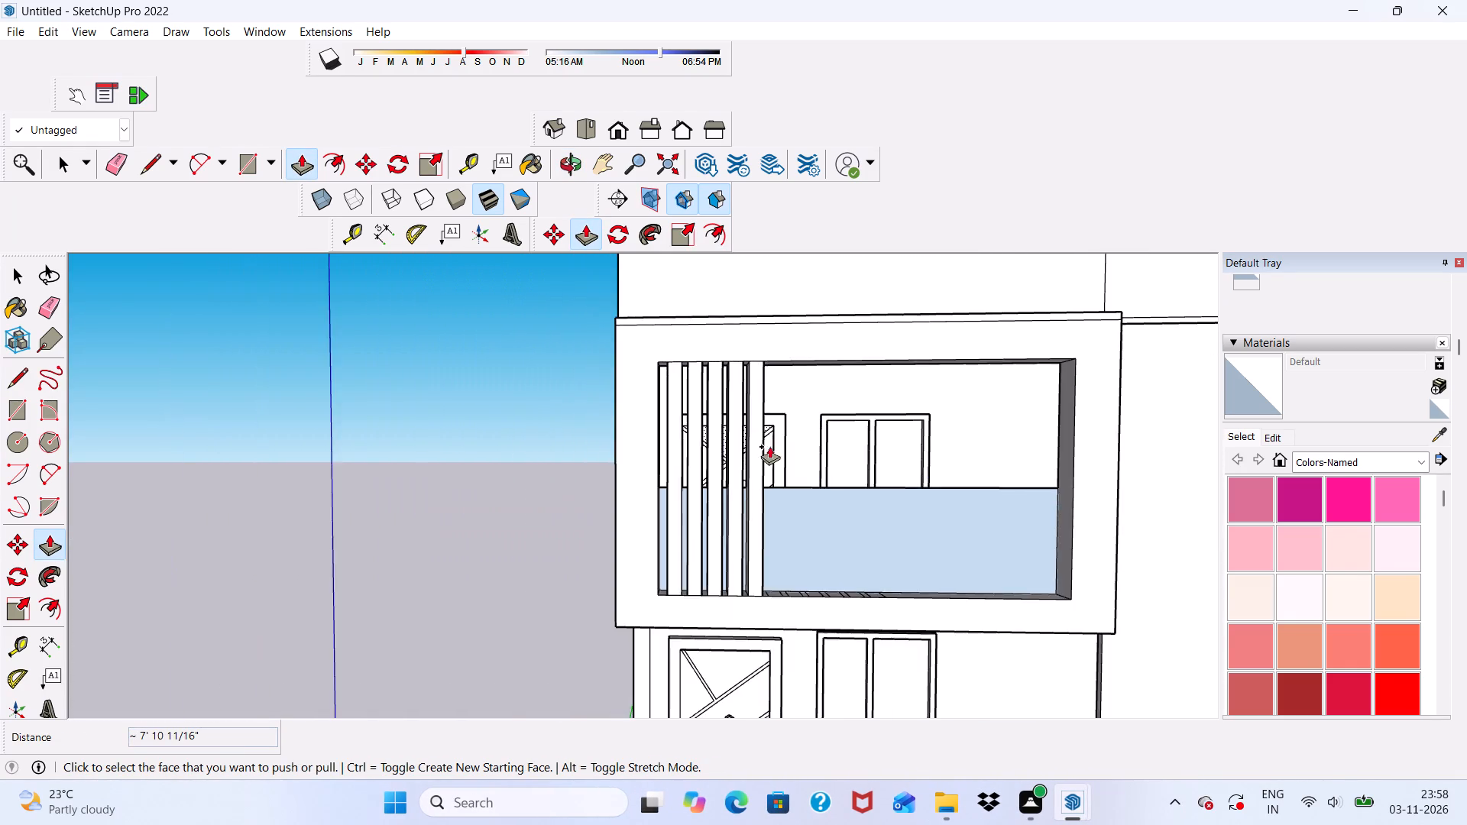
{"action": "middle_click_drag", "start_coordinate": [770, 445], "coordinate": [804, 592]}
{"action": "scroll", "coordinate": [802, 617], "scroll_direction": "up", "scroll_amount": 12}
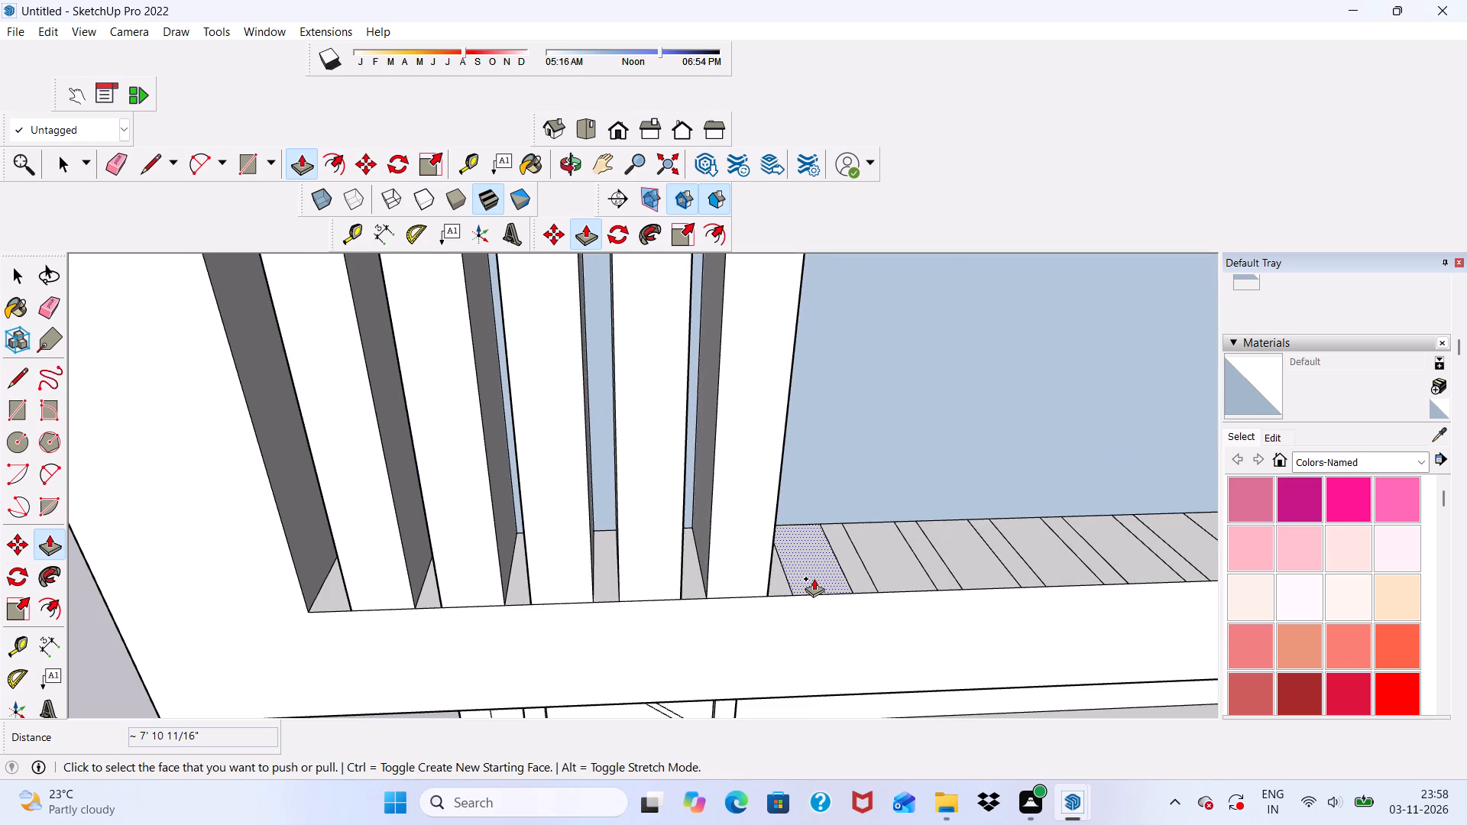
{"action": "left_click", "coordinate": [814, 578]}
{"action": "scroll", "coordinate": [809, 495], "scroll_direction": "down", "scroll_amount": 17}
{"action": "middle_click_drag", "start_coordinate": [850, 400], "coordinate": [814, 286]}
{"action": "scroll", "coordinate": [822, 287], "scroll_direction": "up", "scroll_amount": 1}
{"action": "scroll", "coordinate": [826, 338], "scroll_direction": "down", "scroll_amount": 5}
{"action": "scroll", "coordinate": [843, 276], "scroll_direction": "up", "scroll_amount": 14}
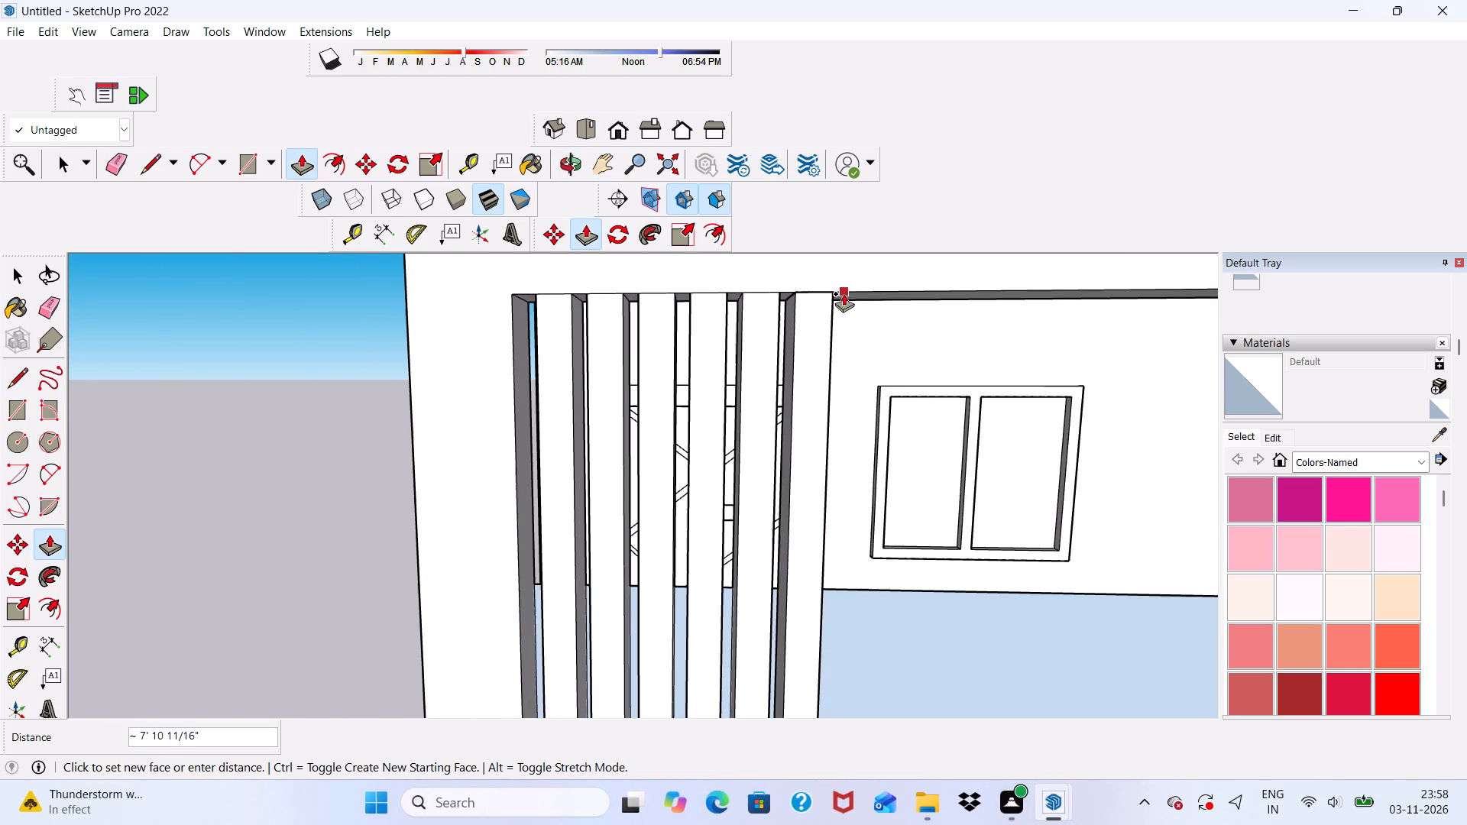
{"action": "left_click", "coordinate": [844, 293]}
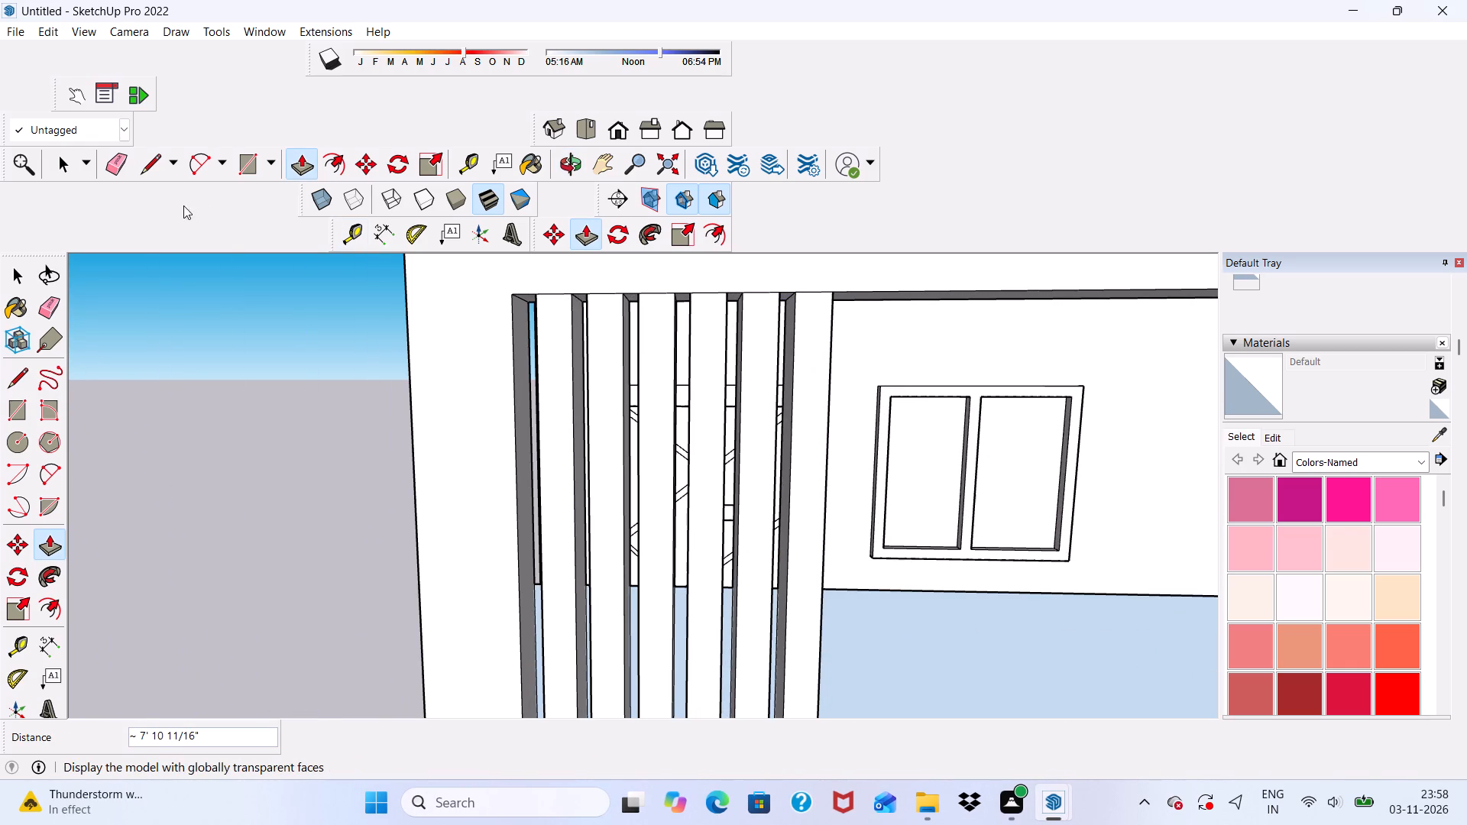
Erase the edges of the unused rectangles on the bottom ledge beyond the sixth post.
{"action": "left_click", "coordinate": [120, 167]}
{"action": "scroll", "coordinate": [268, 266], "scroll_direction": "down", "scroll_amount": 7}
{"action": "middle_click_drag", "start_coordinate": [708, 526], "coordinate": [709, 527]}
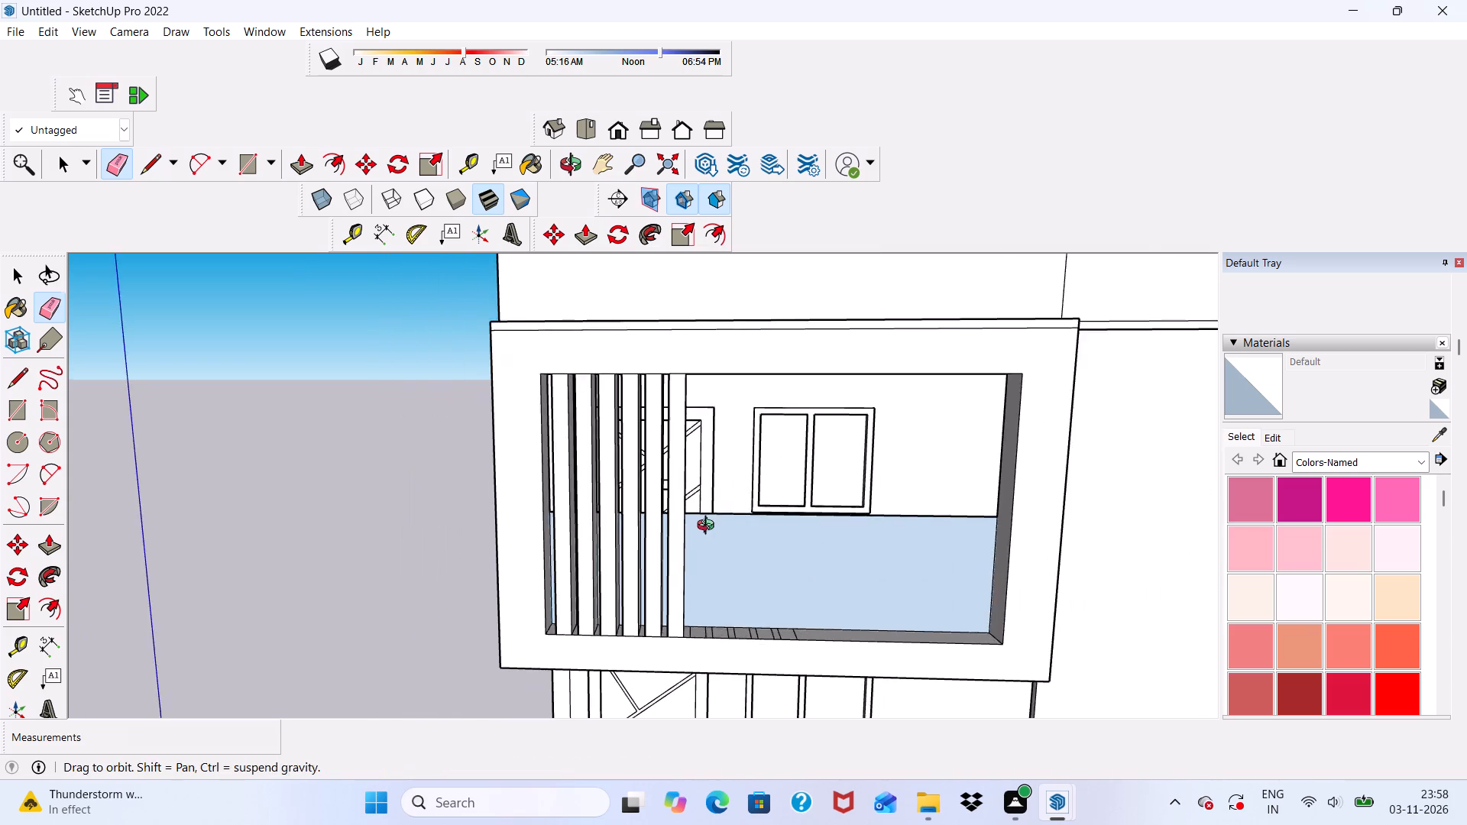
{"action": "middle_click_drag", "start_coordinate": [709, 527], "coordinate": [728, 618]}
{"action": "scroll", "coordinate": [730, 633], "scroll_direction": "up", "scroll_amount": 14}
{"action": "left_click_drag", "start_coordinate": [658, 657], "coordinate": [1080, 670]}
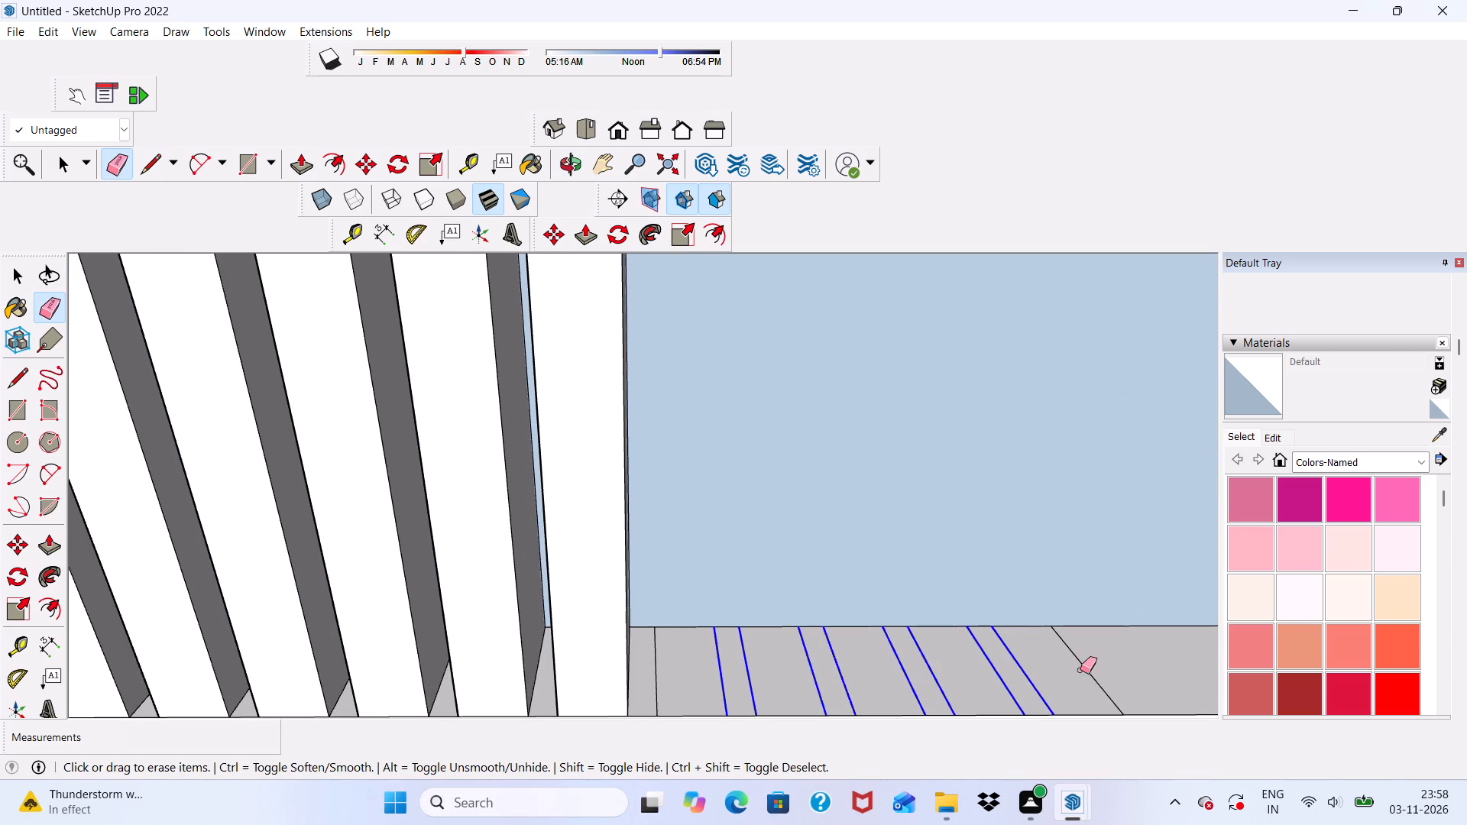
{"action": "left_click_drag", "start_coordinate": [1080, 670], "coordinate": [1090, 669]}
{"action": "left_click_drag", "start_coordinate": [654, 670], "coordinate": [673, 670]}
Erase the two stray vertical lines on the outer face of the roof parapet above the top balcony and plain wall.
{"action": "scroll", "coordinate": [658, 620], "scroll_direction": "down", "scroll_amount": 2}
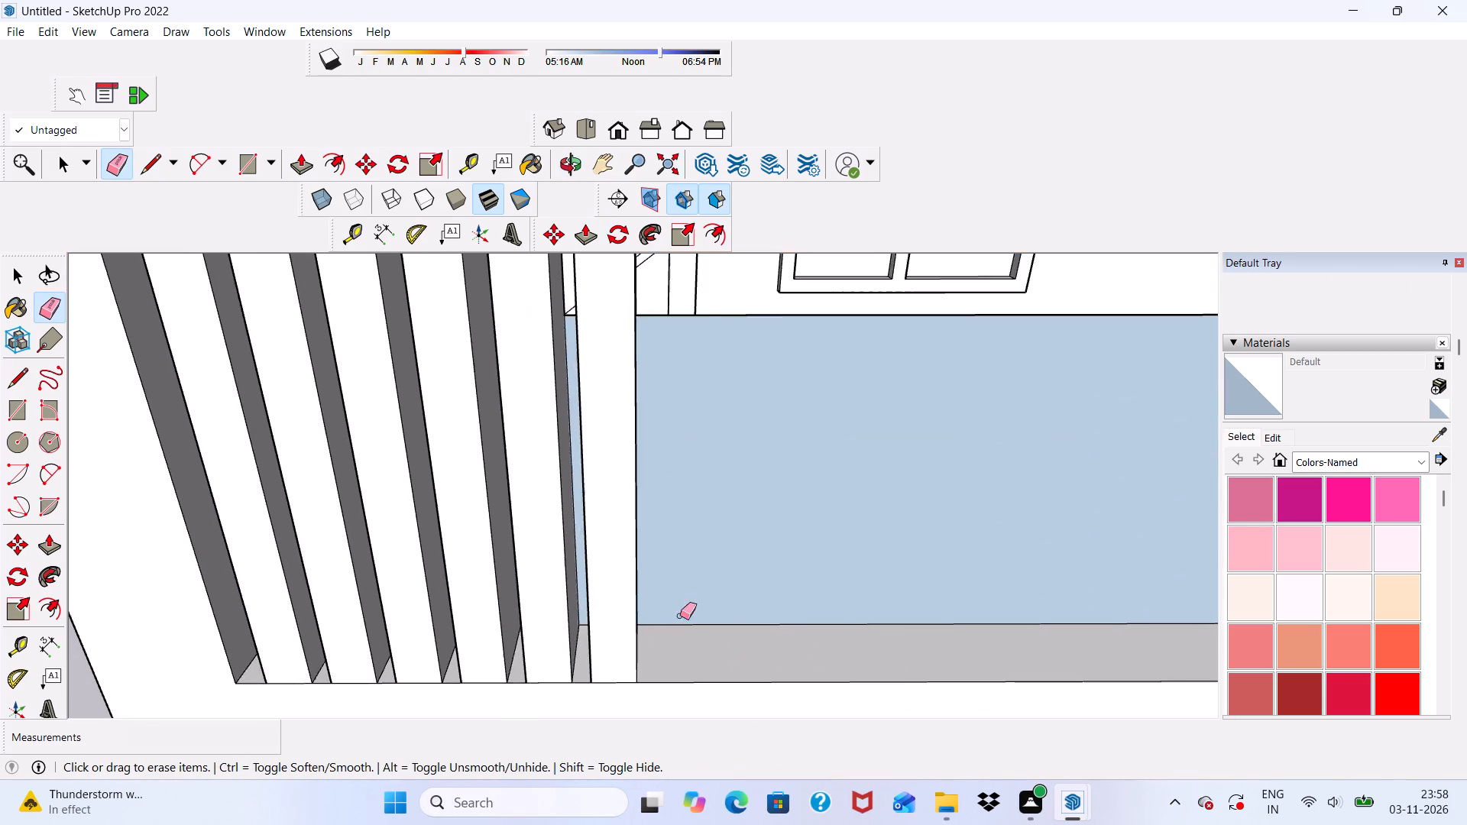
{"action": "scroll", "coordinate": [680, 616], "scroll_direction": "down", "scroll_amount": 4}
{"action": "middle_click_drag", "start_coordinate": [739, 638], "coordinate": [730, 519]}
{"action": "scroll", "coordinate": [711, 493], "scroll_direction": "down", "scroll_amount": 14}
{"action": "middle_click_drag", "start_coordinate": [695, 512], "coordinate": [758, 487]}
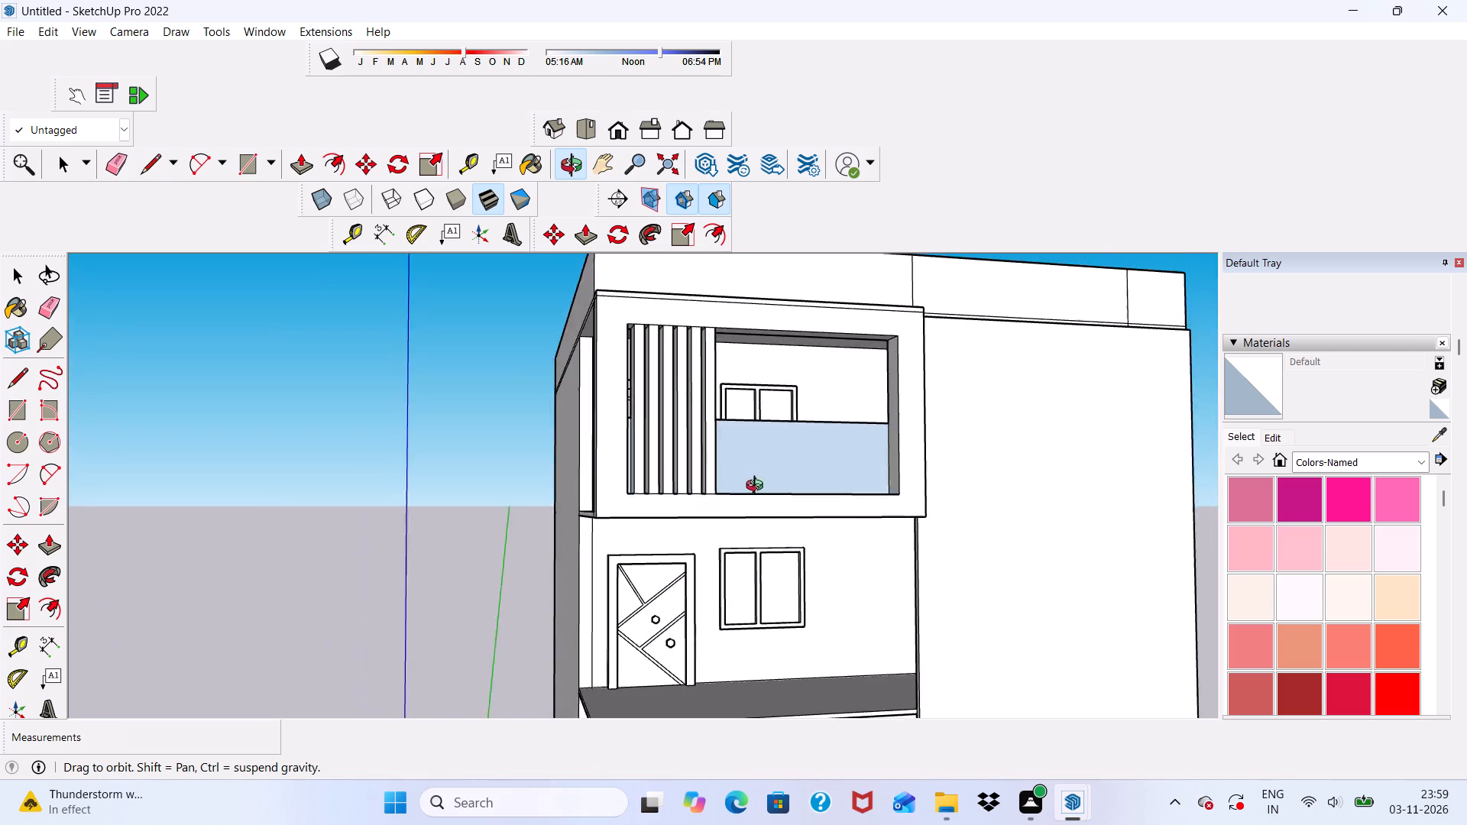
{"action": "middle_click_drag", "start_coordinate": [758, 487], "coordinate": [683, 538]}
{"action": "scroll", "coordinate": [682, 503], "scroll_direction": "down", "scroll_amount": 2}
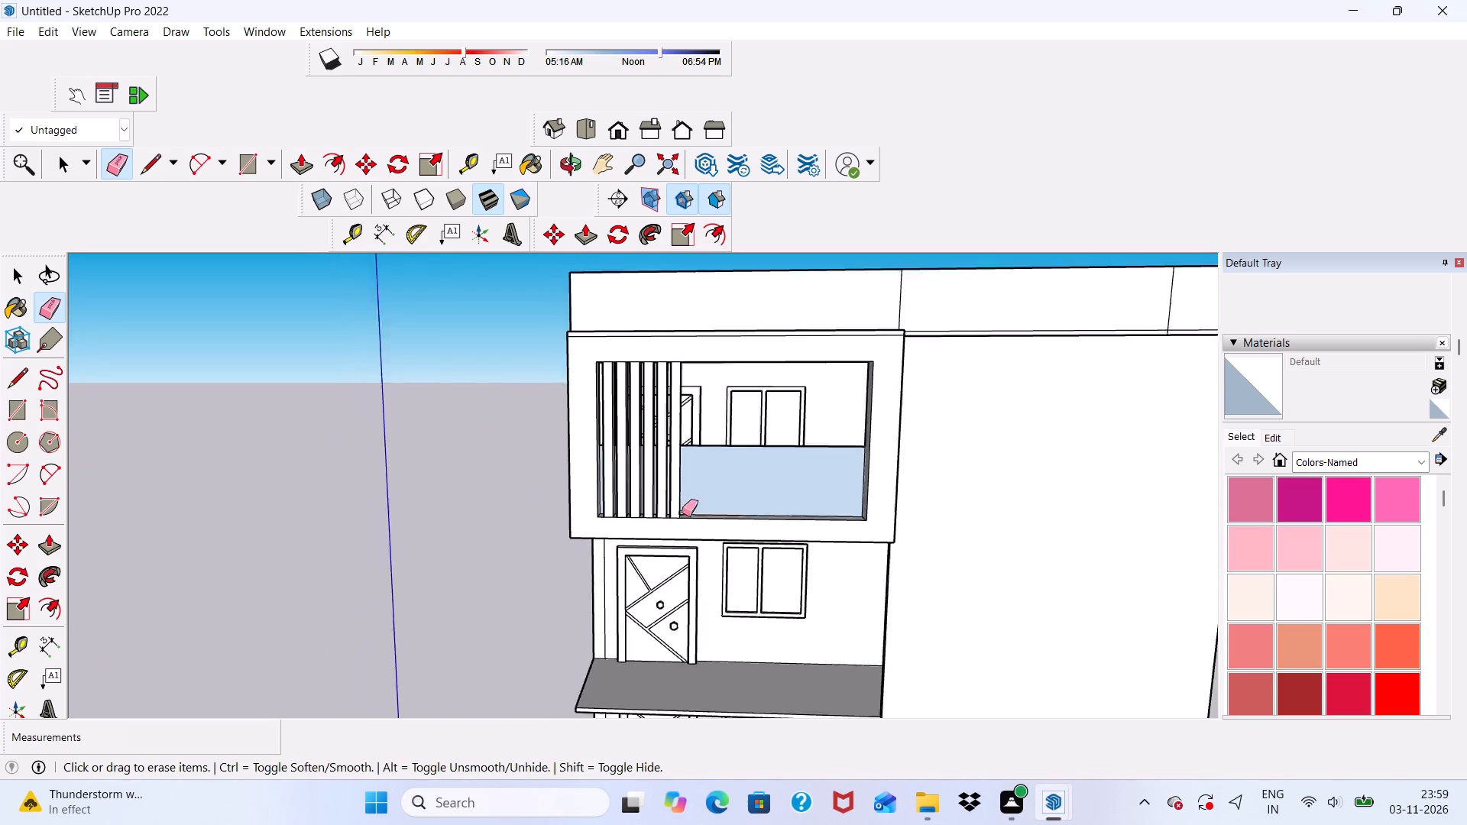
{"action": "scroll", "coordinate": [682, 513], "scroll_direction": "down", "scroll_amount": 2}
{"action": "middle_click_drag", "start_coordinate": [690, 569], "coordinate": [740, 616]}
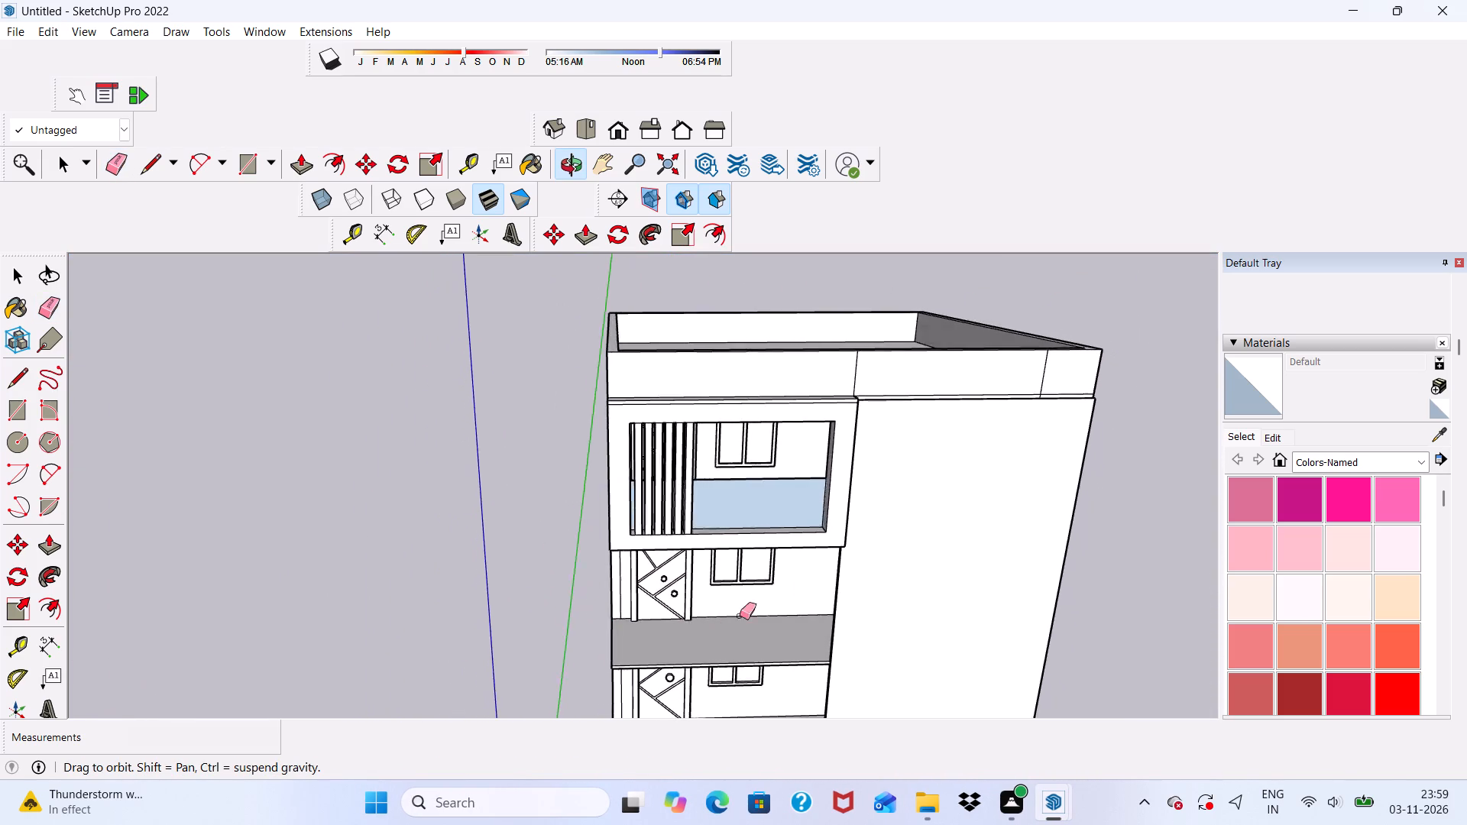
{"action": "middle_click_drag", "start_coordinate": [740, 616], "coordinate": [724, 621]}
{"action": "scroll", "coordinate": [905, 350], "scroll_direction": "up", "scroll_amount": 8}
{"action": "left_click_drag", "start_coordinate": [793, 424], "coordinate": [805, 425]}
{"action": "scroll", "coordinate": [757, 406], "scroll_direction": "down", "scroll_amount": 6}
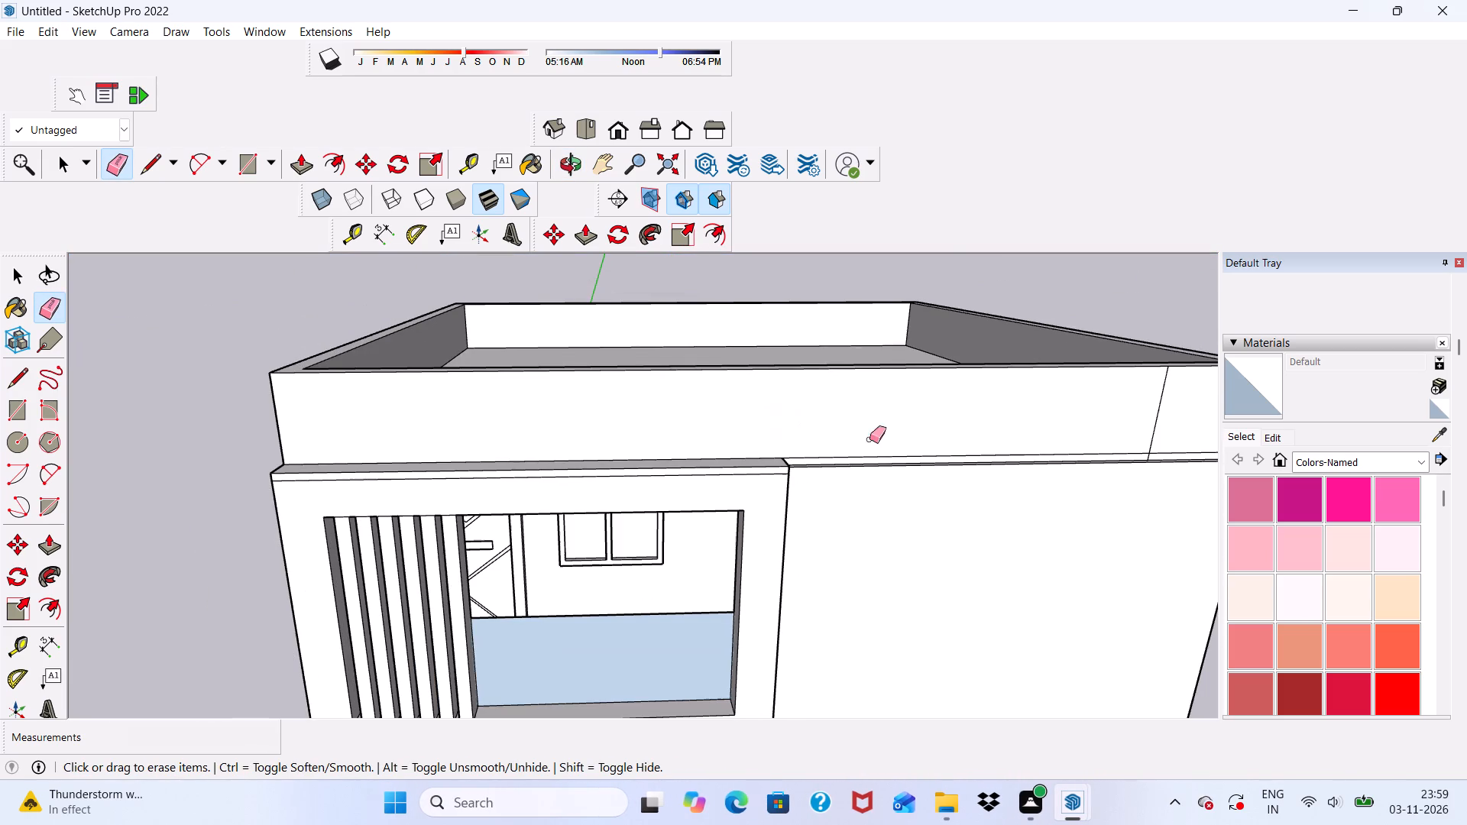
{"action": "left_click_drag", "start_coordinate": [1061, 427], "coordinate": [1122, 432]}
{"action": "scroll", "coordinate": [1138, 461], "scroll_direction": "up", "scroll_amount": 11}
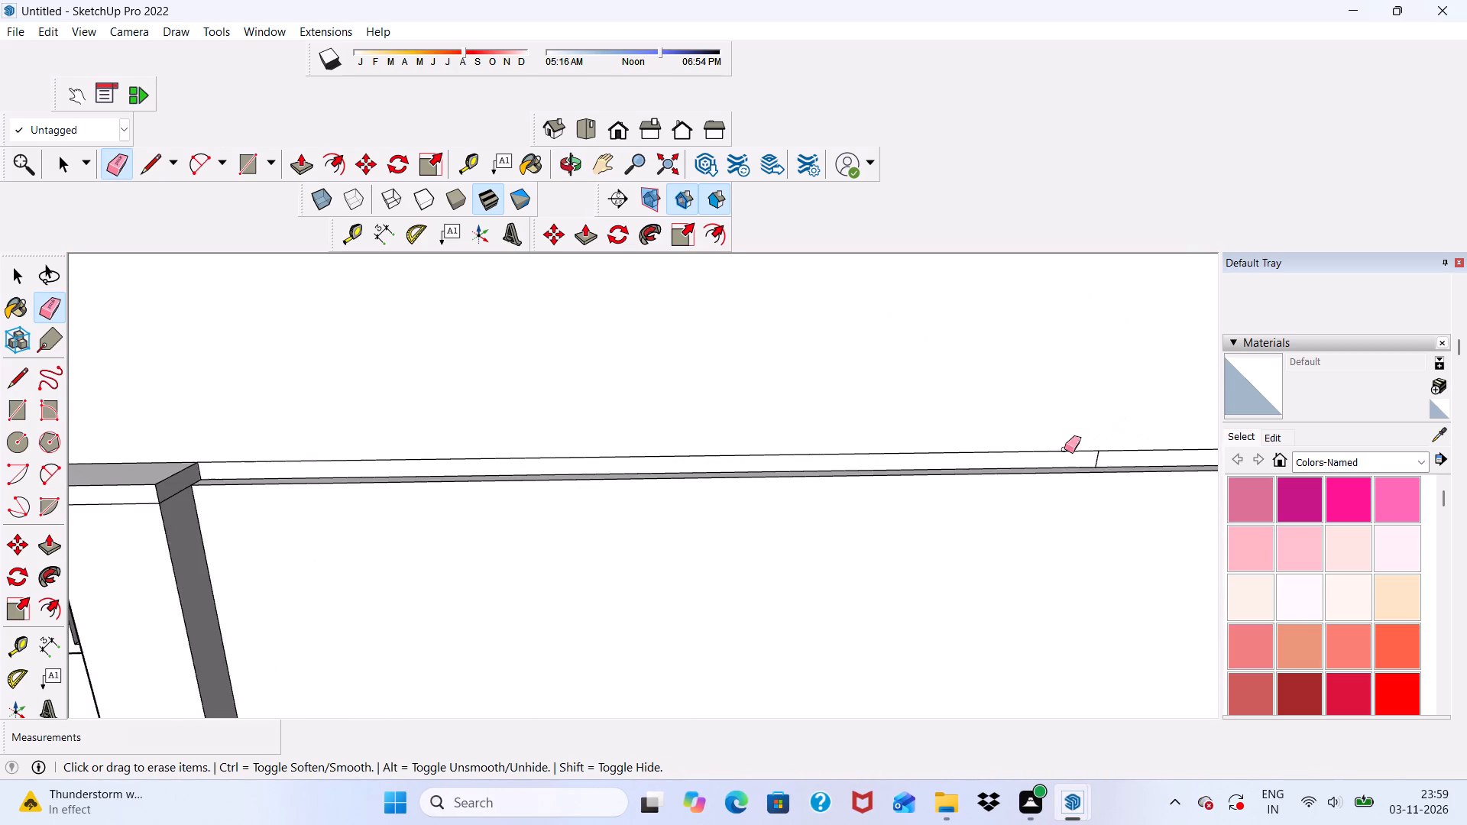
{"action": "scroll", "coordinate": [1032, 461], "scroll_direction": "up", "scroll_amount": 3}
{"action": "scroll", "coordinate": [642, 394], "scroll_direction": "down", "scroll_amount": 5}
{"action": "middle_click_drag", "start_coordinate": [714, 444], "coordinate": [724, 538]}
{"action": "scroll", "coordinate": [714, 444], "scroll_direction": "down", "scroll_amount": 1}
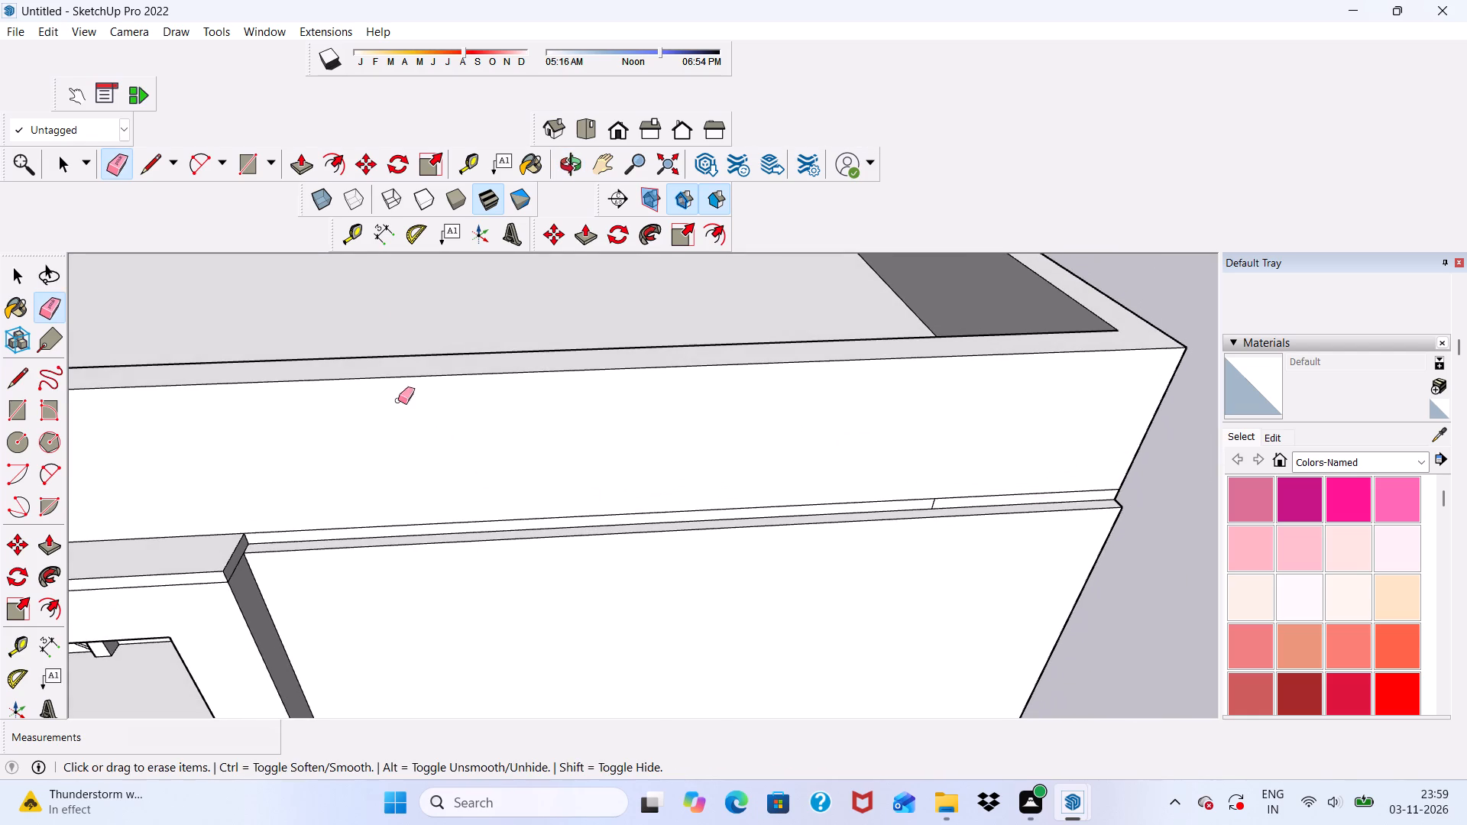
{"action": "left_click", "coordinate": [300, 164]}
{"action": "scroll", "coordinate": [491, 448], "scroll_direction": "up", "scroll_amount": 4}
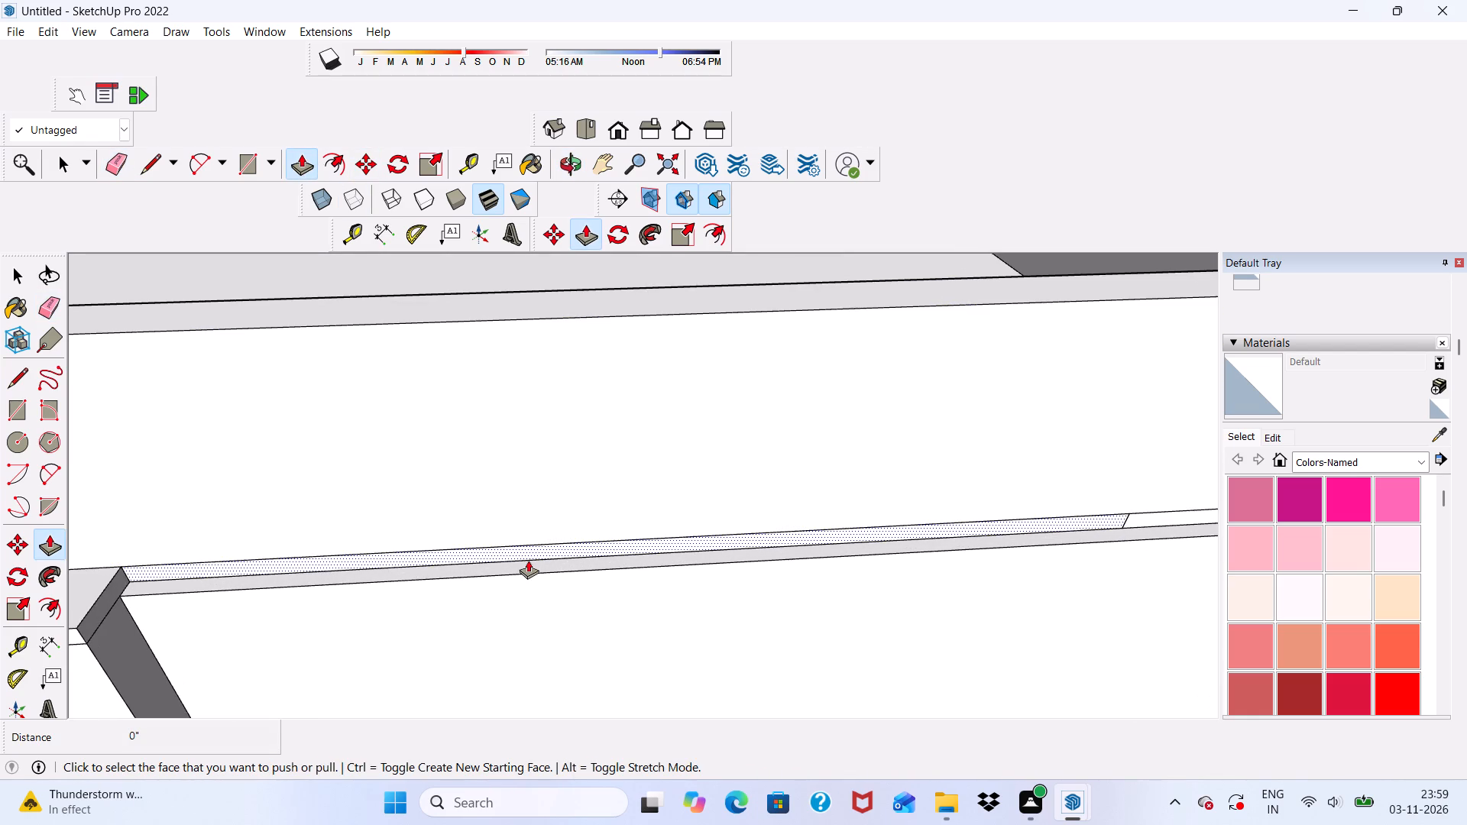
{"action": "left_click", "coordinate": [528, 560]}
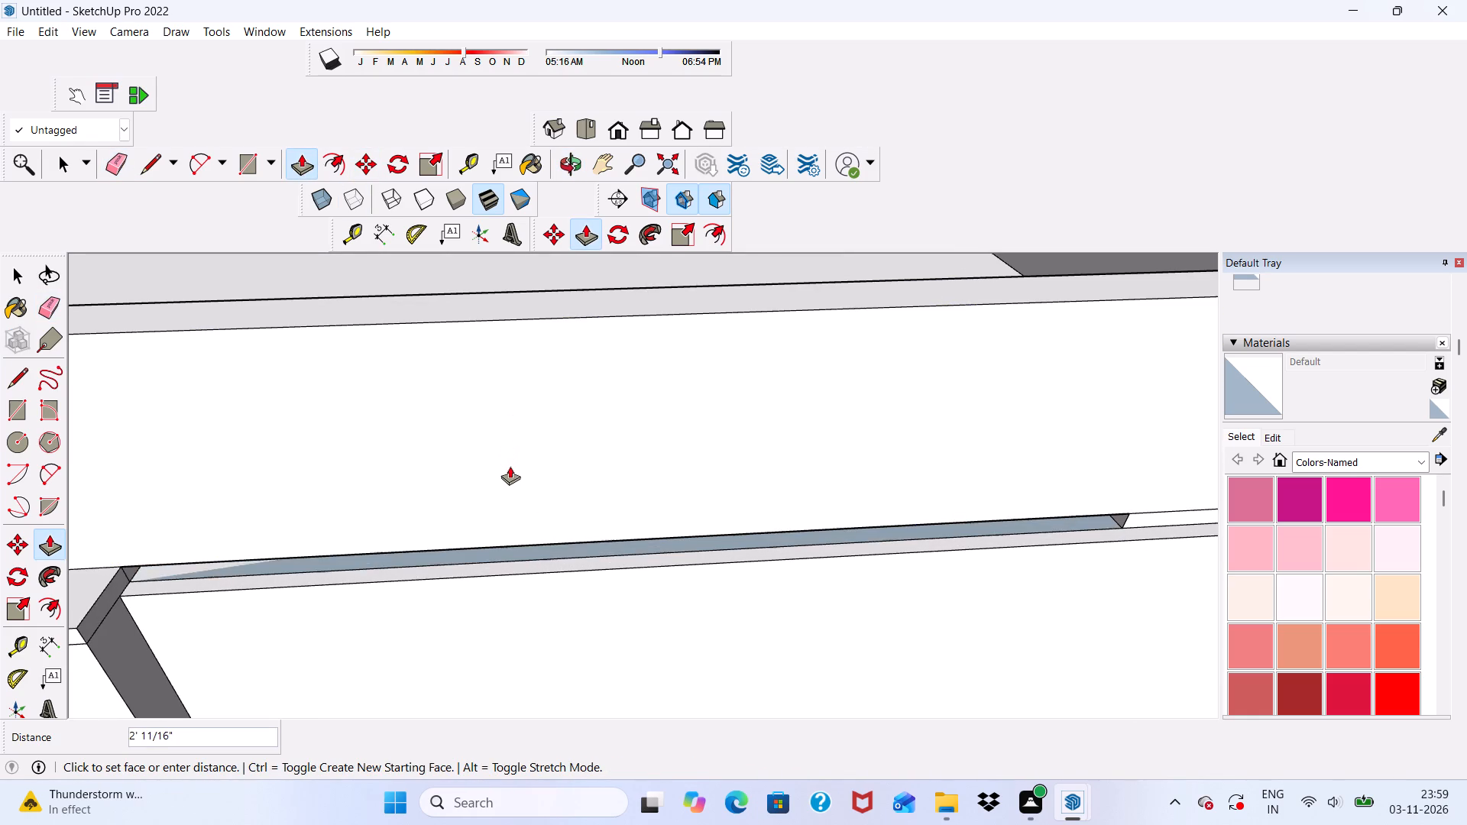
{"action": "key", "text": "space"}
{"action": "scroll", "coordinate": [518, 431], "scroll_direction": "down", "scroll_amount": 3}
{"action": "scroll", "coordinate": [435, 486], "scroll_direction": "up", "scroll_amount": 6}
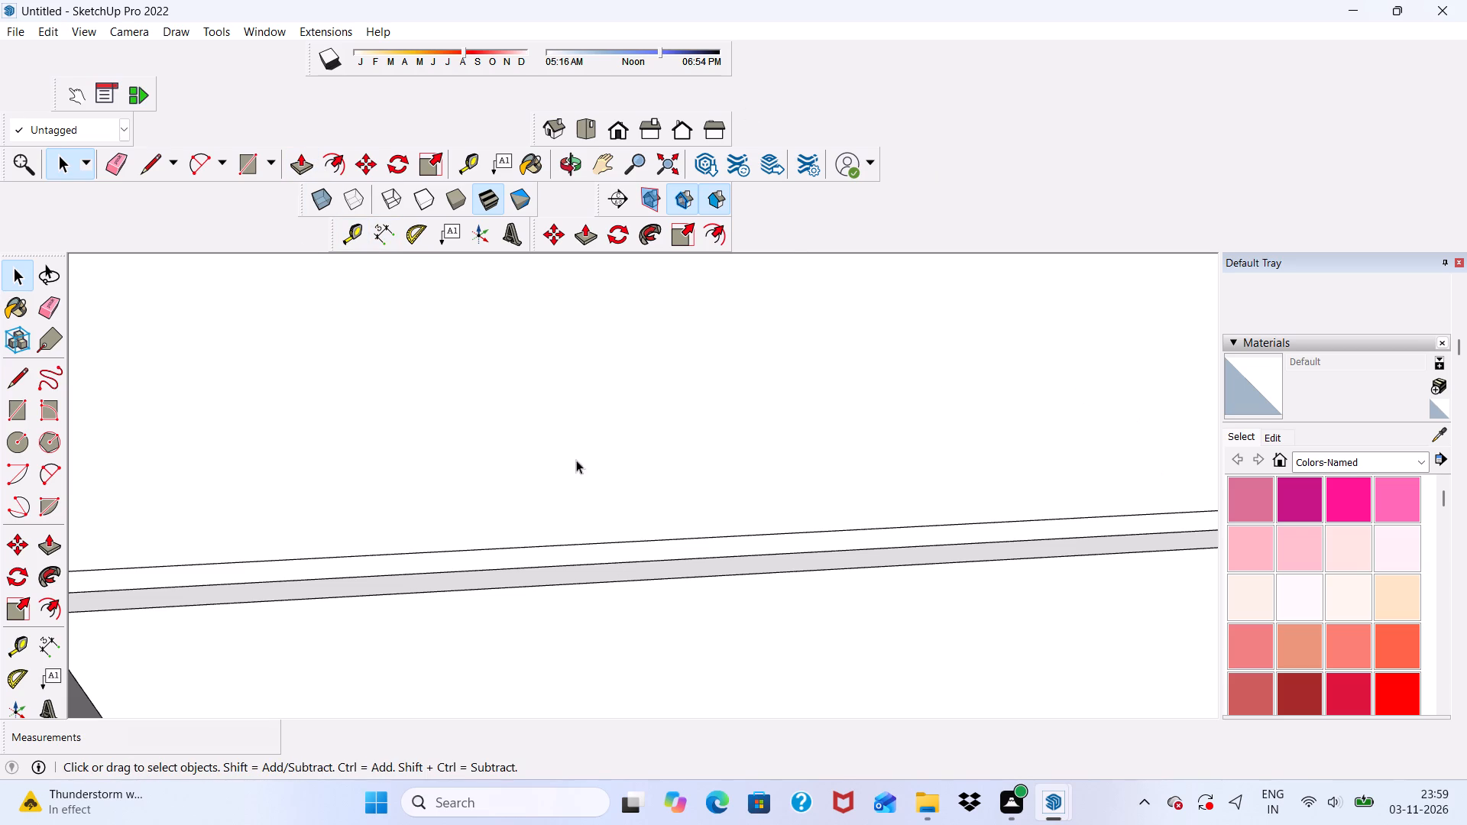
Extrude the narrow ledge along the top of the plain wall upward 3' 3" to the top of the roof parapet.
{"action": "left_click", "coordinate": [301, 161]}
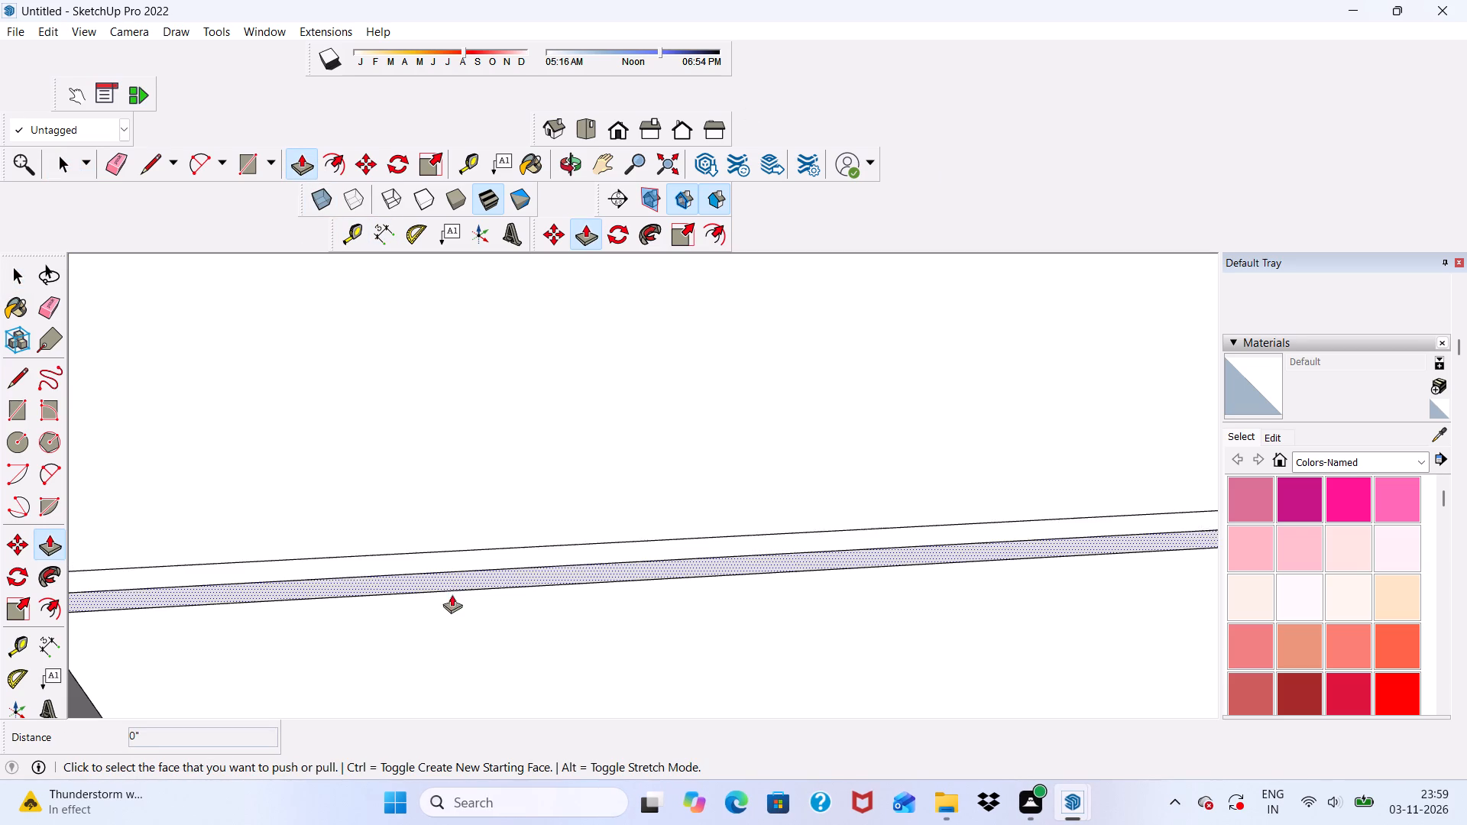
{"action": "scroll", "coordinate": [452, 594], "scroll_direction": "up", "scroll_amount": 2}
{"action": "left_click", "coordinate": [456, 581]}
{"action": "scroll", "coordinate": [478, 539], "scroll_direction": "down", "scroll_amount": 12}
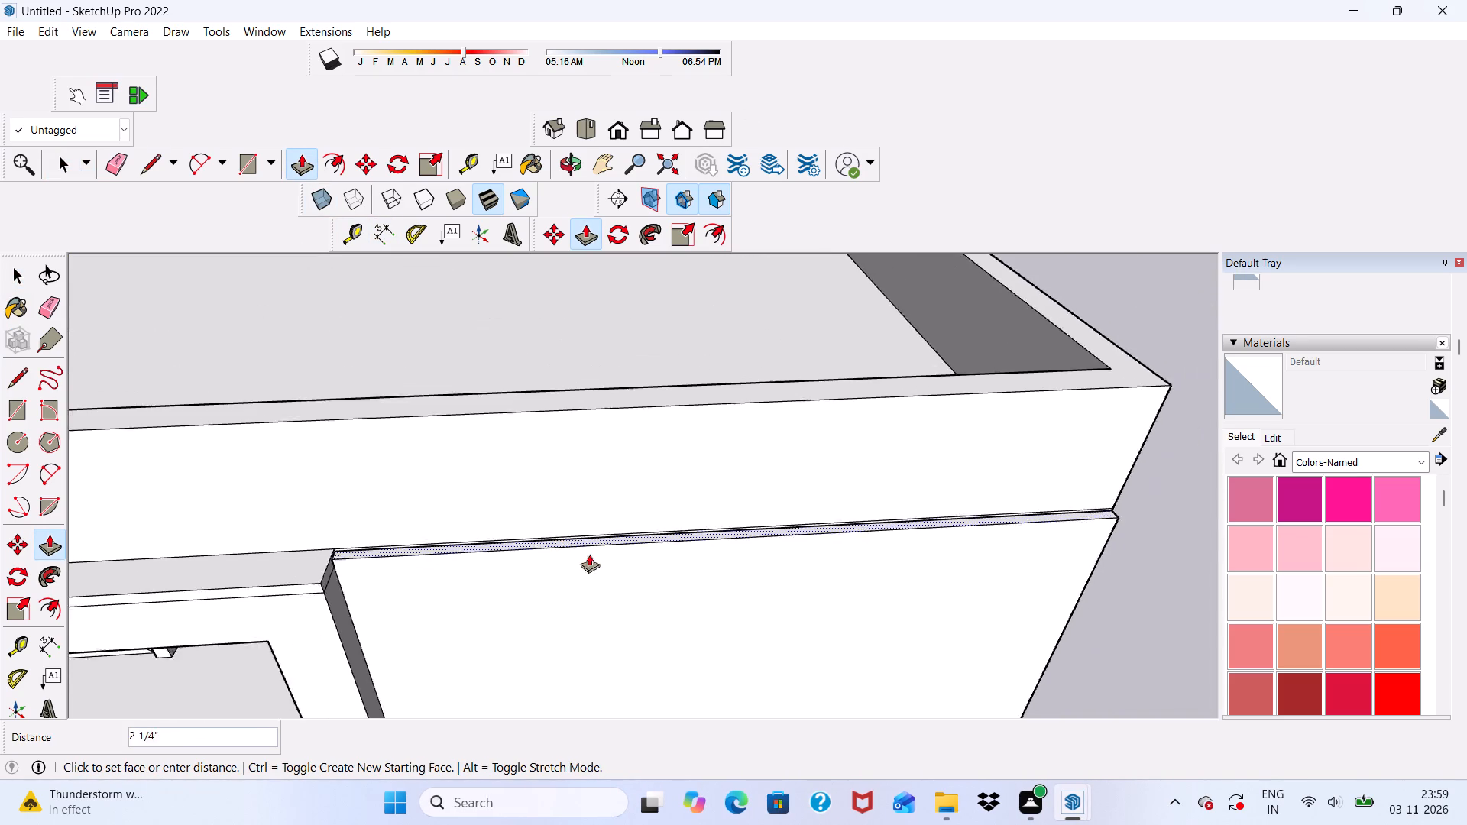
{"action": "scroll", "coordinate": [589, 554], "scroll_direction": "down", "scroll_amount": 1}
{"action": "scroll", "coordinate": [670, 453], "scroll_direction": "up", "scroll_amount": 4}
{"action": "scroll", "coordinate": [731, 418], "scroll_direction": "down", "scroll_amount": 5}
{"action": "middle_click_drag", "start_coordinate": [795, 490], "coordinate": [438, 488]}
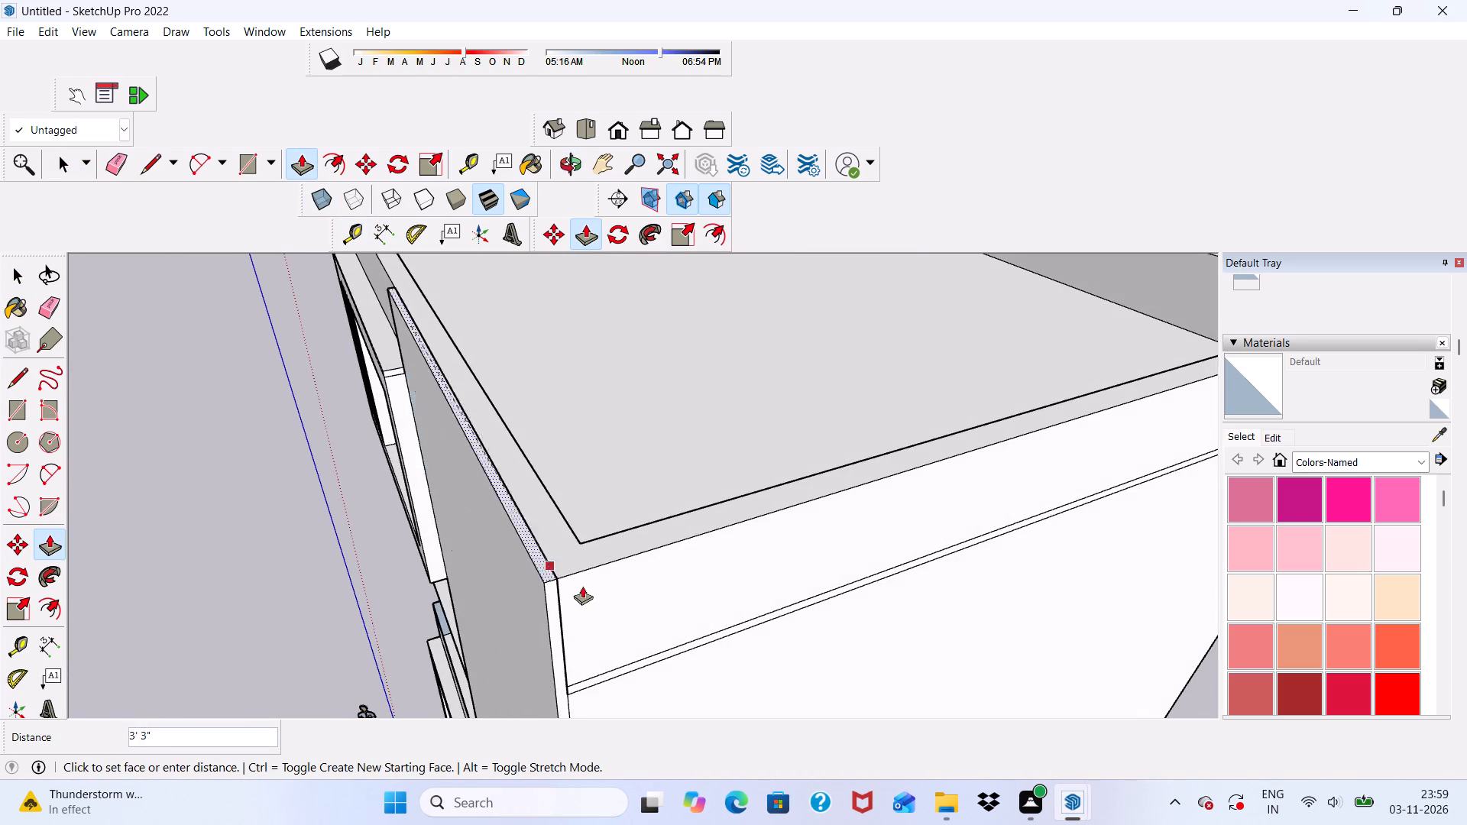
{"action": "scroll", "coordinate": [591, 576], "scroll_direction": "up", "scroll_amount": 5}
{"action": "left_click", "coordinate": [547, 573]}
Examine the raised plain wall, roof parapet and top balcony frame from several angles.
{"action": "scroll", "coordinate": [560, 568], "scroll_direction": "down", "scroll_amount": 5}
{"action": "middle_click_drag", "start_coordinate": [629, 609], "coordinate": [1055, 513]}
{"action": "scroll", "coordinate": [1064, 466], "scroll_direction": "up", "scroll_amount": 1}
{"action": "scroll", "coordinate": [1046, 471], "scroll_direction": "down", "scroll_amount": 5}
{"action": "middle_click_drag", "start_coordinate": [928, 550], "coordinate": [889, 469]}
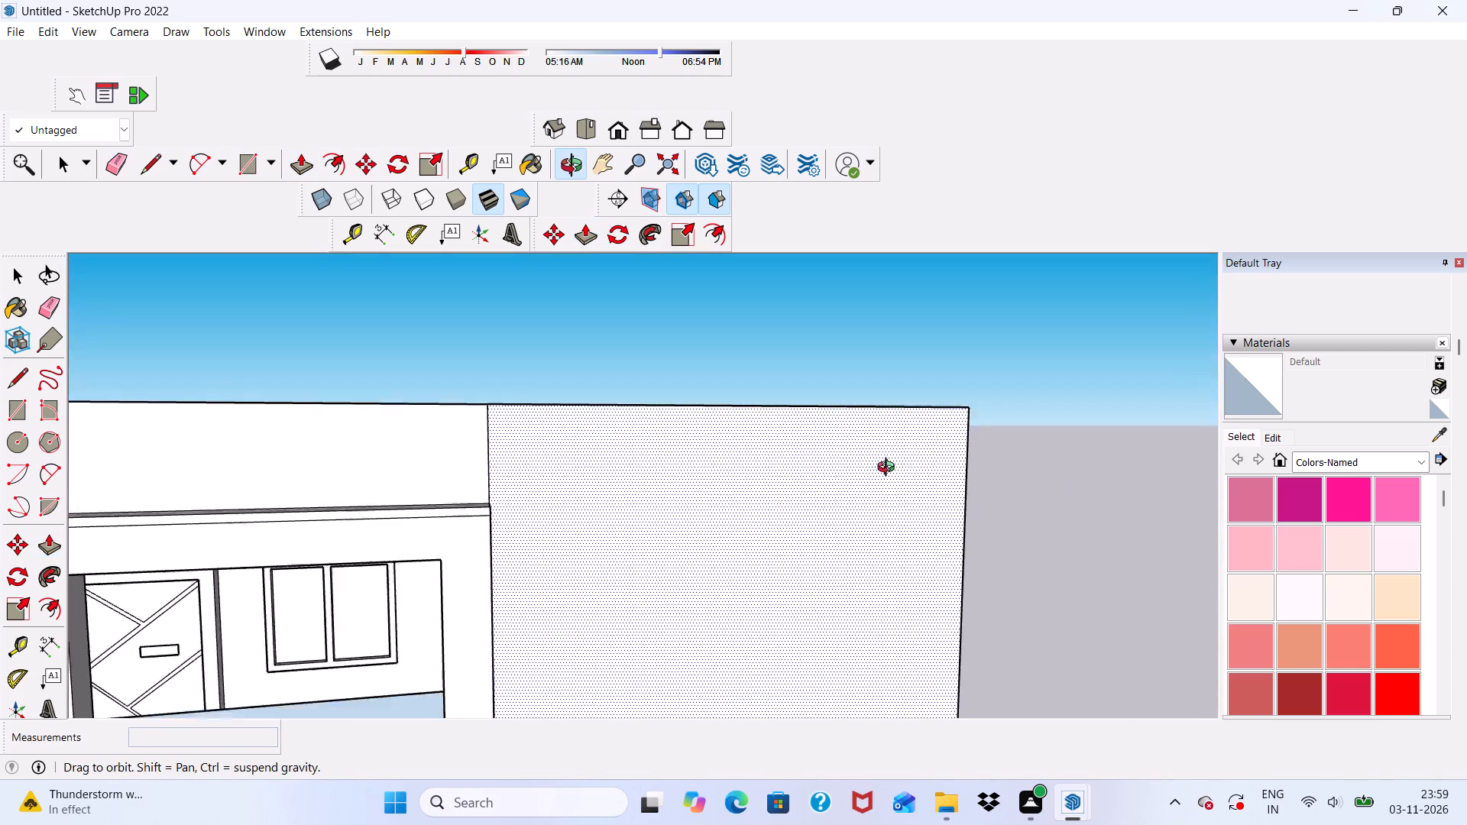
{"action": "middle_click_drag", "start_coordinate": [889, 469], "coordinate": [877, 463]}
{"action": "scroll", "coordinate": [865, 461], "scroll_direction": "down", "scroll_amount": 5}
{"action": "middle_click_drag", "start_coordinate": [876, 482], "coordinate": [729, 581]}
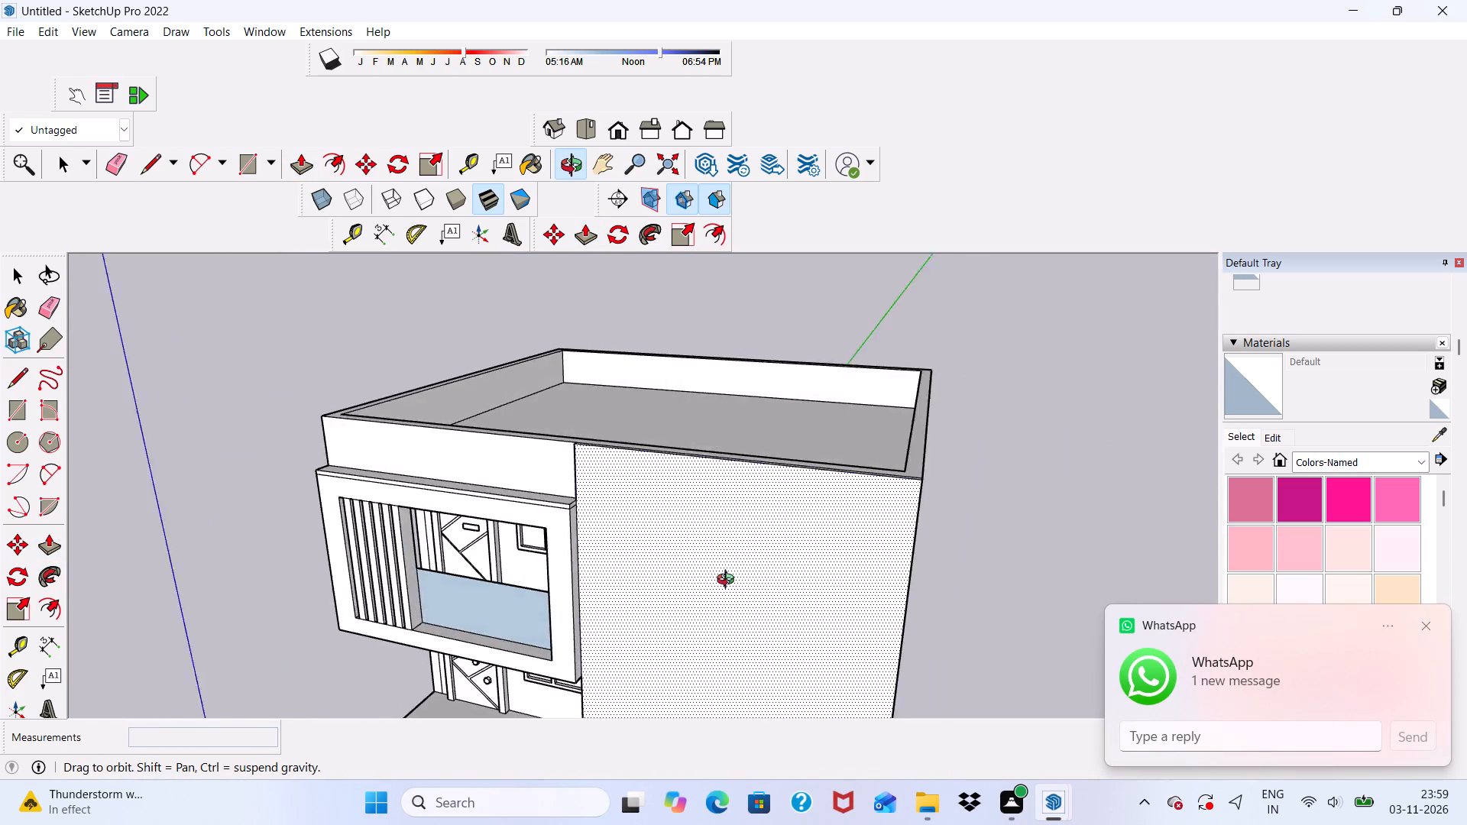
{"action": "middle_click_drag", "start_coordinate": [729, 581], "coordinate": [935, 569]}
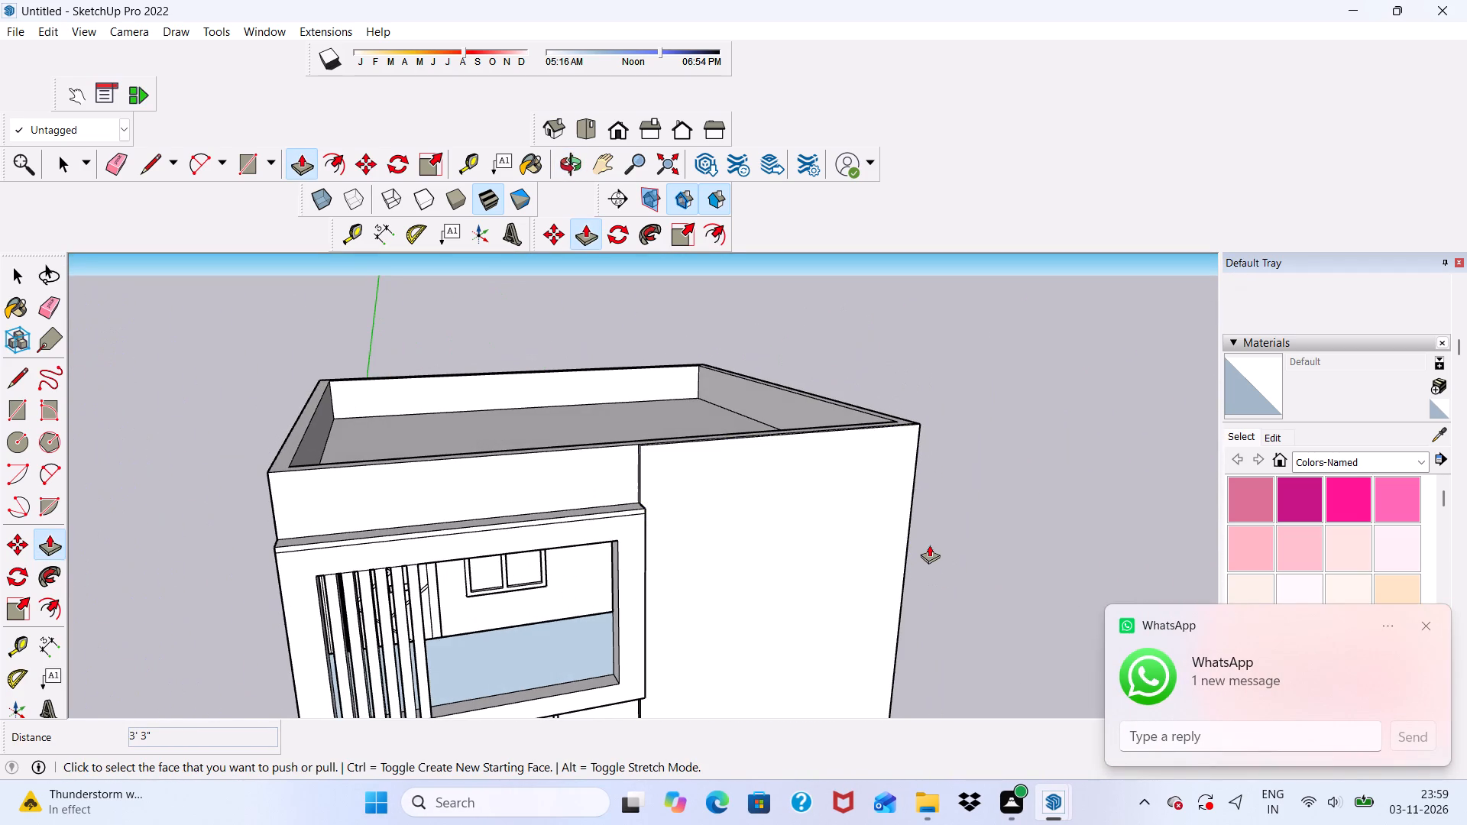
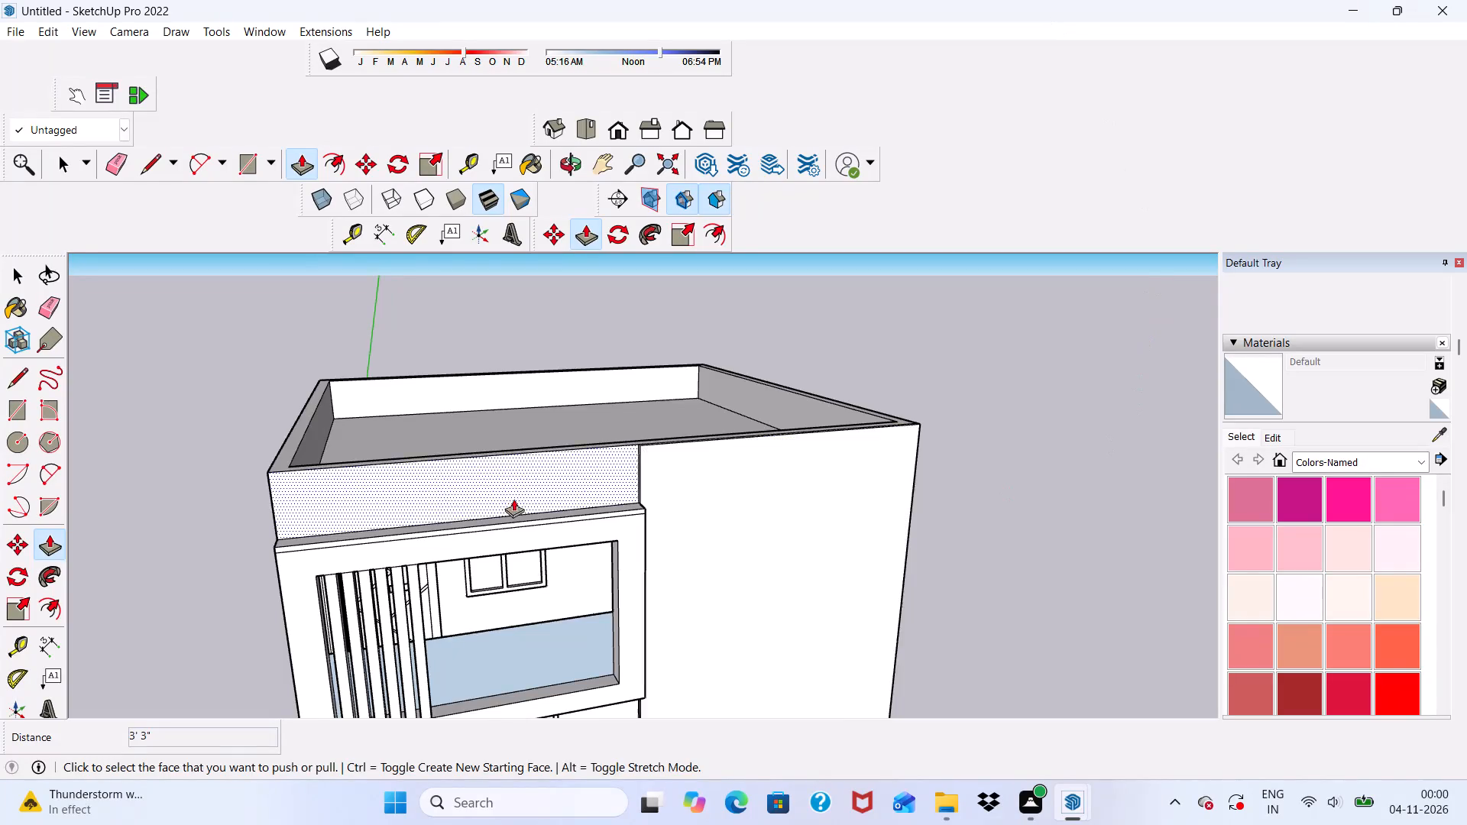
Extrude the parapet's outer face above the top balcony outward 3" to sit flush with the plain wall.
{"action": "scroll", "coordinate": [452, 498], "scroll_direction": "down", "scroll_amount": 3}
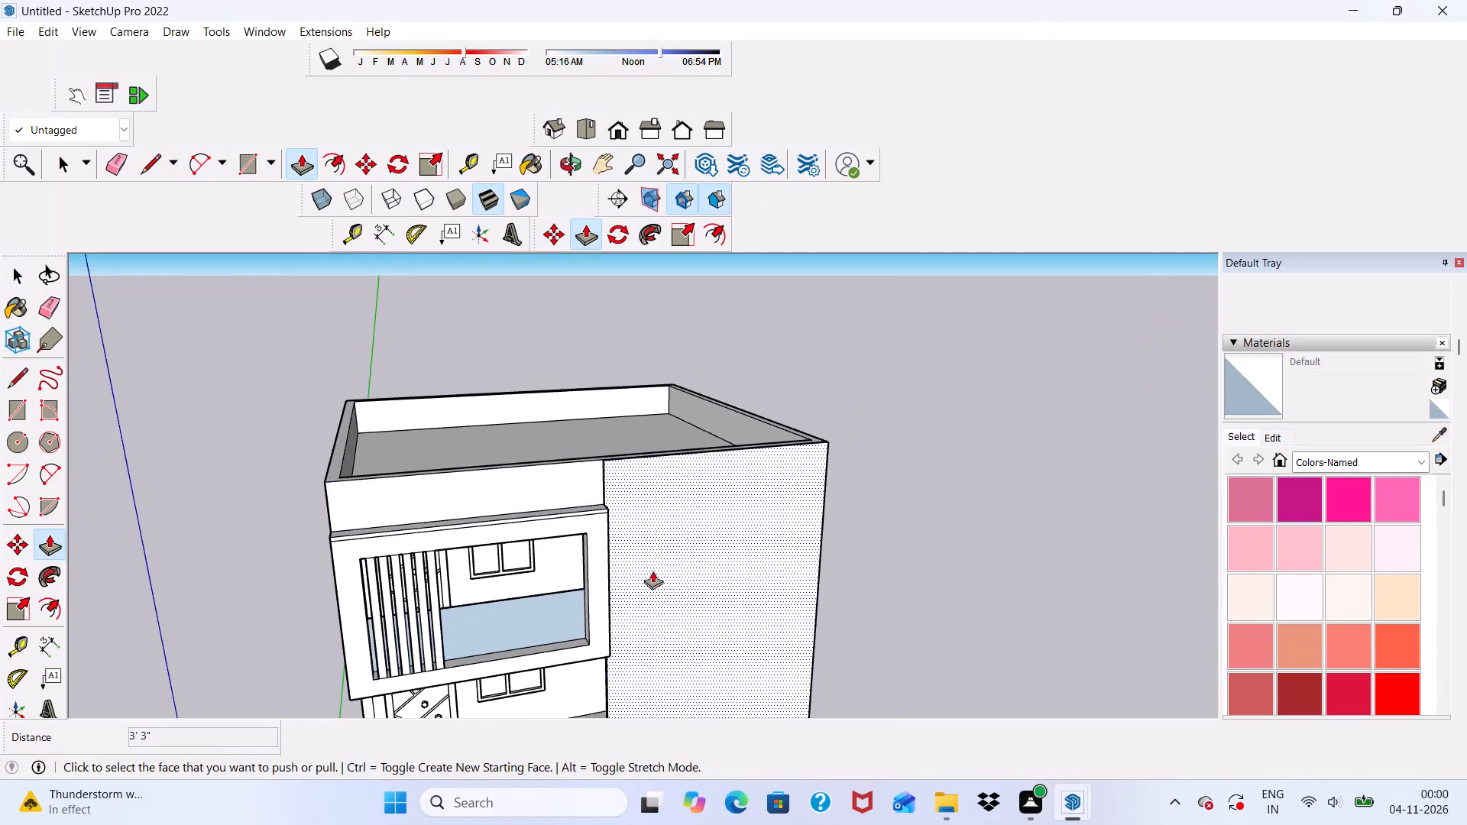
{"action": "middle_click_drag", "start_coordinate": [653, 571], "coordinate": [416, 632]}
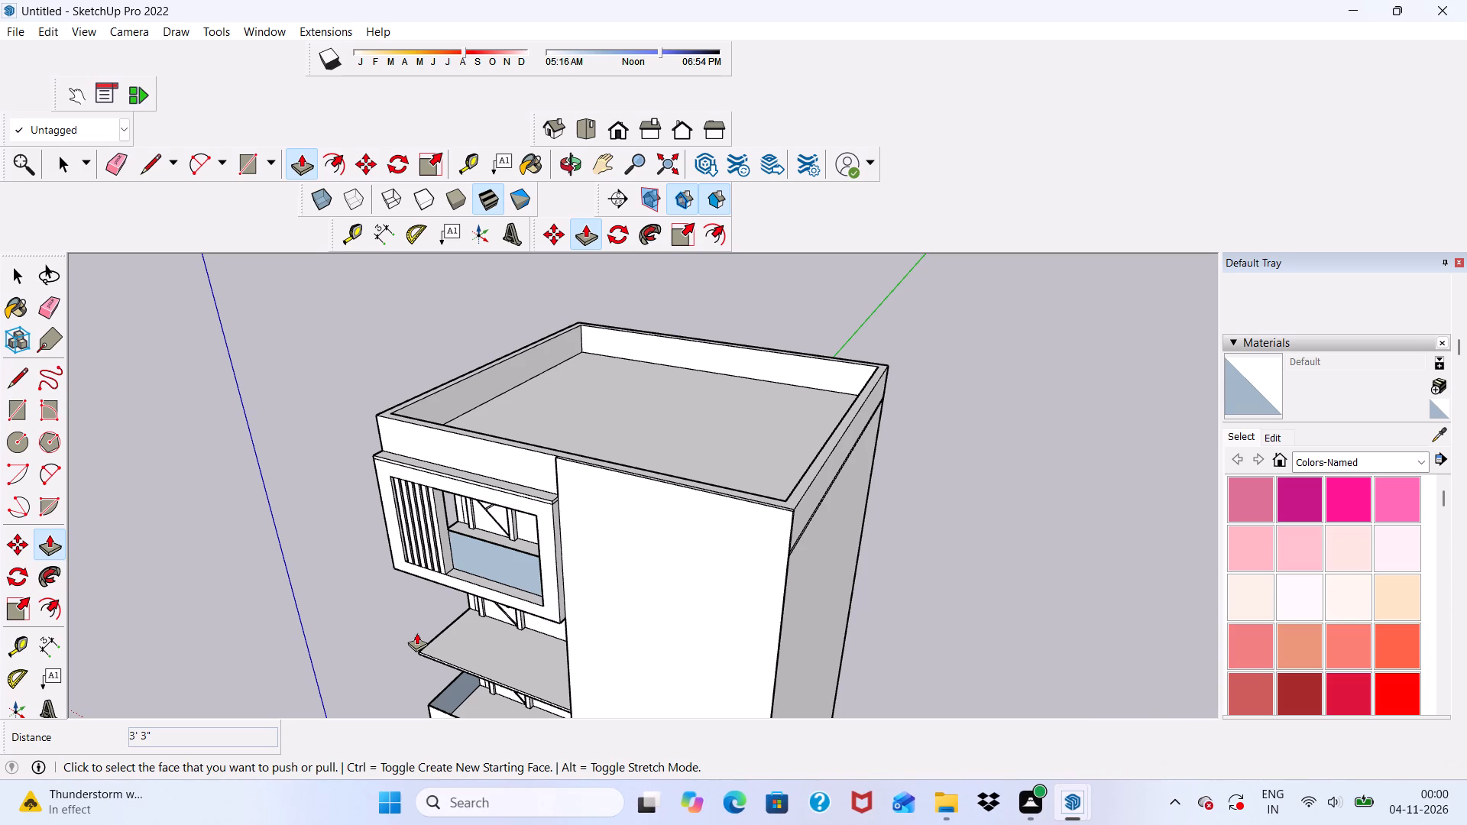
{"action": "scroll", "coordinate": [436, 685], "scroll_direction": "down", "scroll_amount": 4}
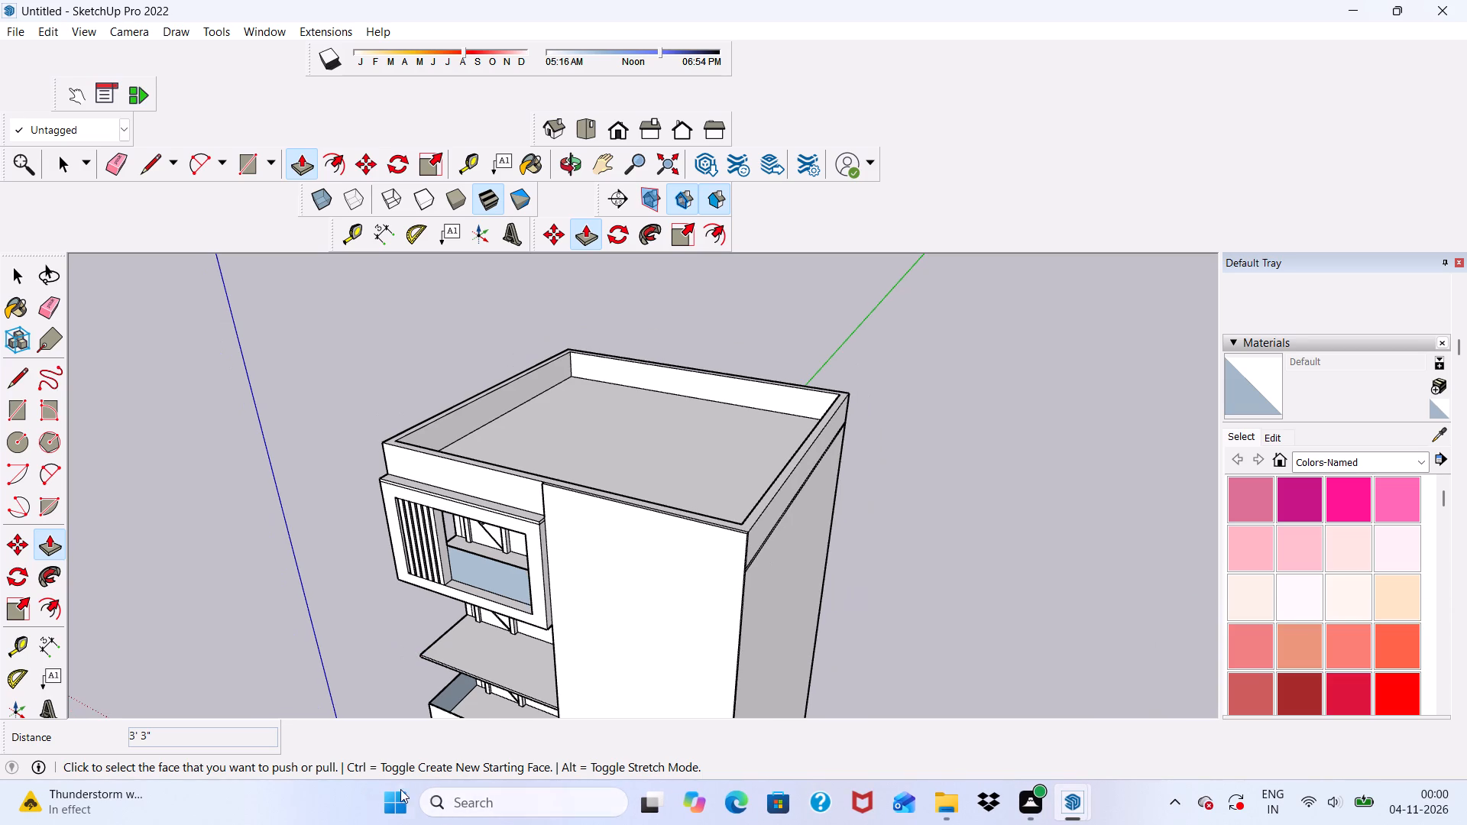
{"action": "middle_click_drag", "start_coordinate": [397, 694], "coordinate": [630, 552]}
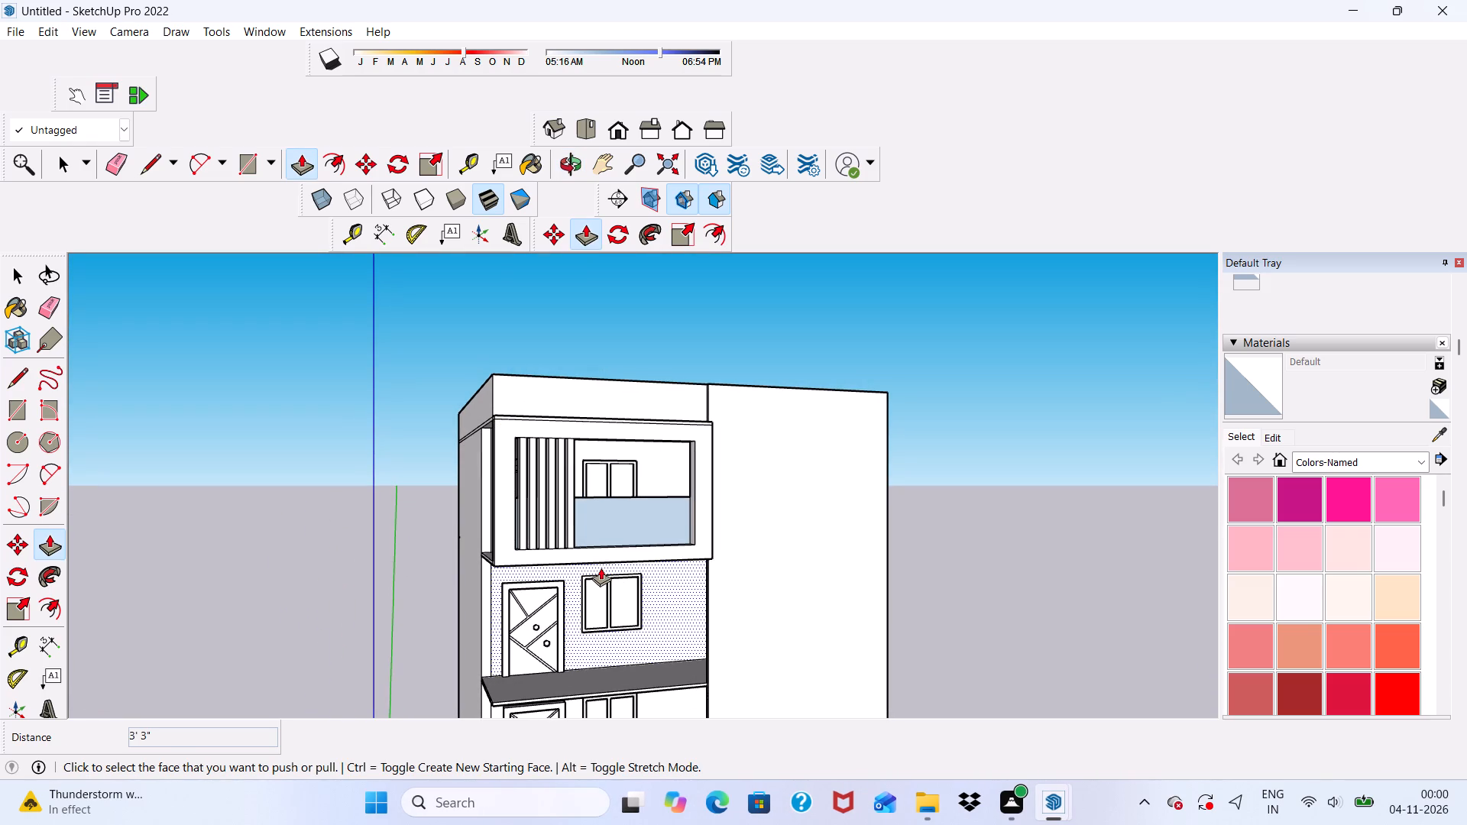
{"action": "scroll", "coordinate": [597, 649], "scroll_direction": "down", "scroll_amount": 3}
{"action": "middle_click_drag", "start_coordinate": [676, 605], "coordinate": [518, 629]}
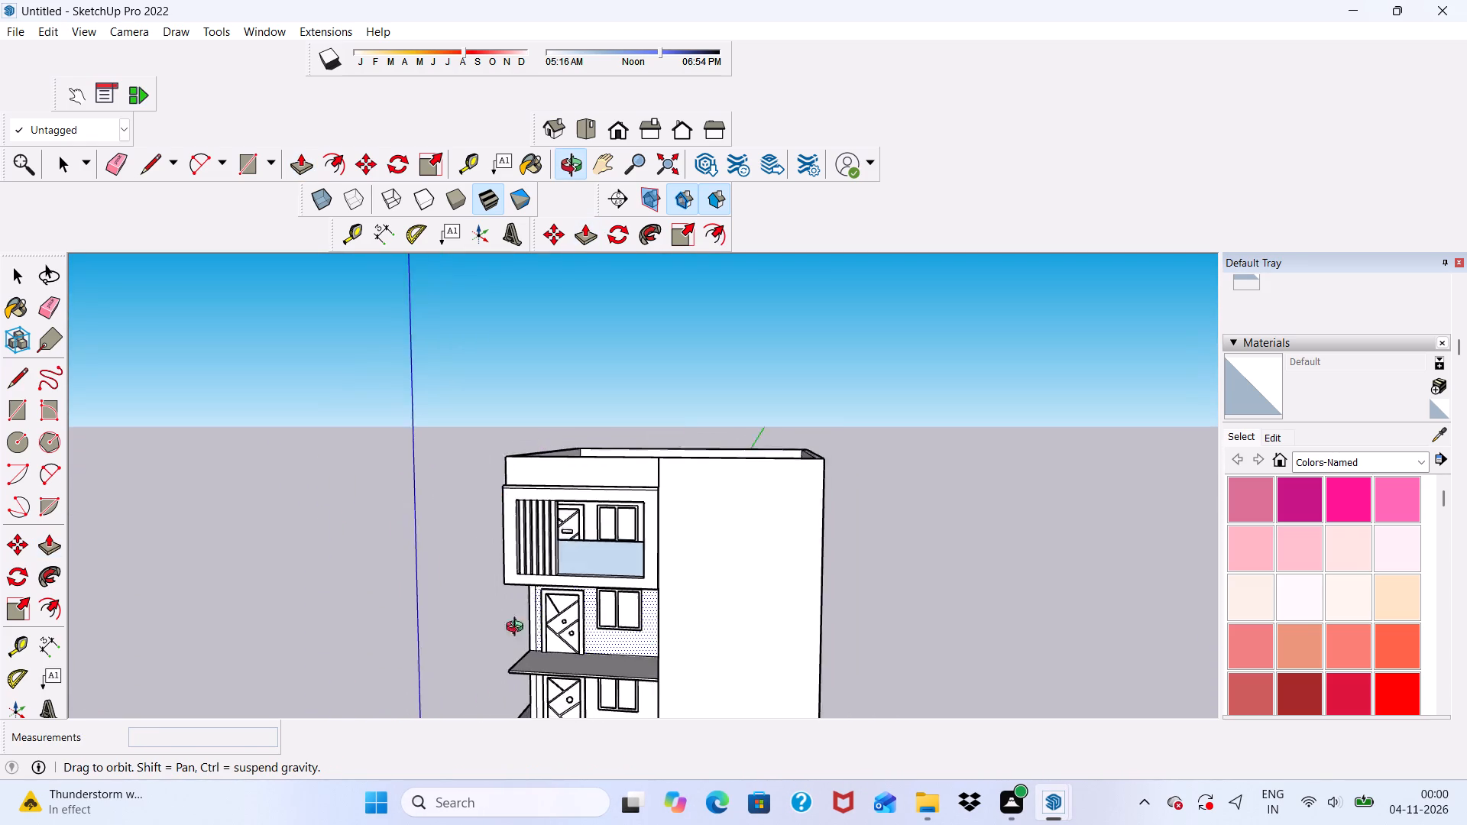
{"action": "middle_click_drag", "start_coordinate": [518, 629], "coordinate": [575, 671]}
{"action": "scroll", "coordinate": [720, 527], "scroll_direction": "up", "scroll_amount": 5}
{"action": "scroll", "coordinate": [643, 445], "scroll_direction": "up", "scroll_amount": 7}
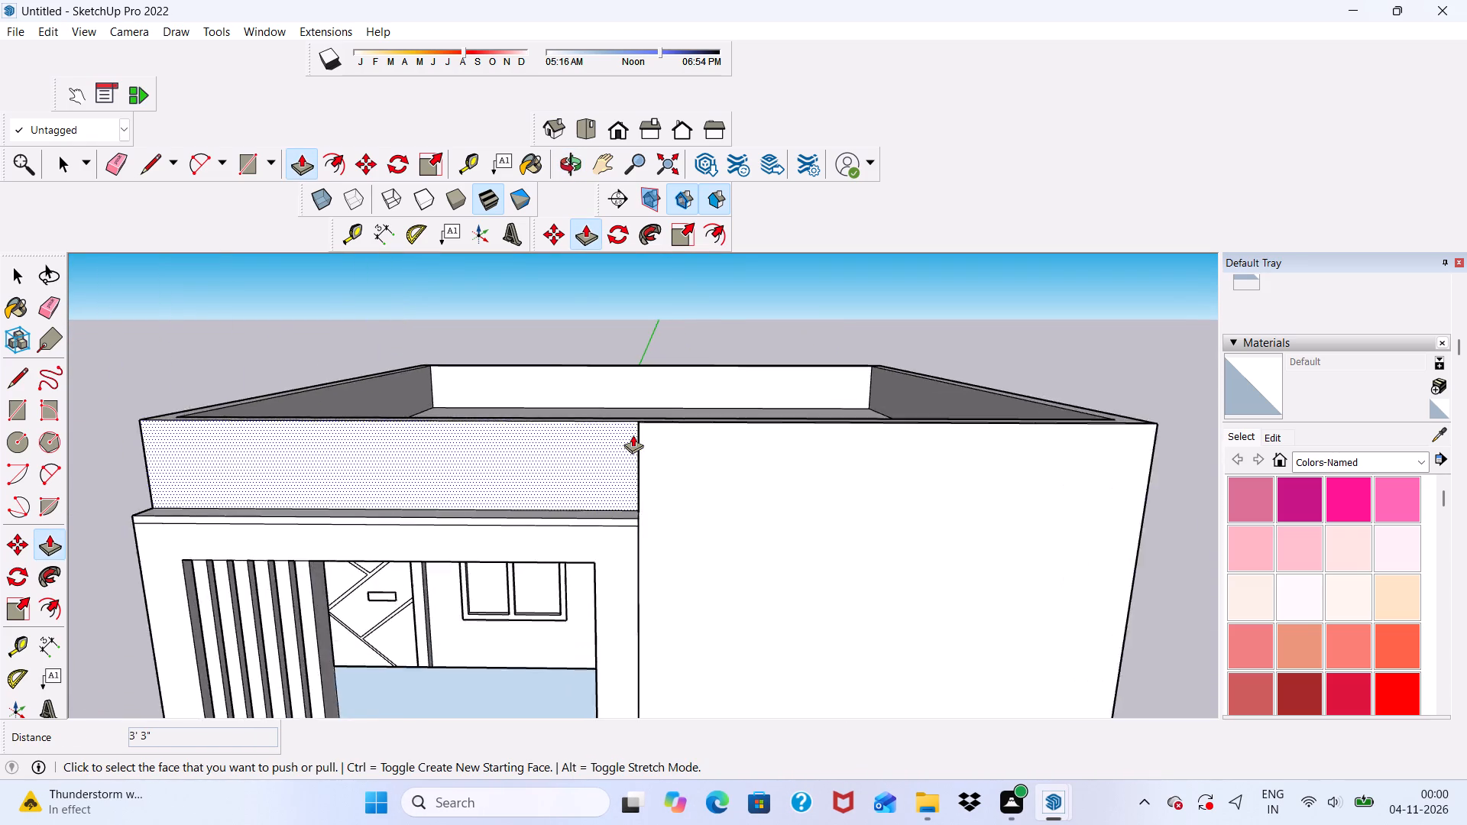
{"action": "scroll", "coordinate": [633, 435], "scroll_direction": "up", "scroll_amount": 5}
{"action": "middle_click_drag", "start_coordinate": [633, 445], "coordinate": [732, 497]}
{"action": "scroll", "coordinate": [741, 526], "scroll_direction": "up", "scroll_amount": 4}
{"action": "left_click", "coordinate": [734, 524]}
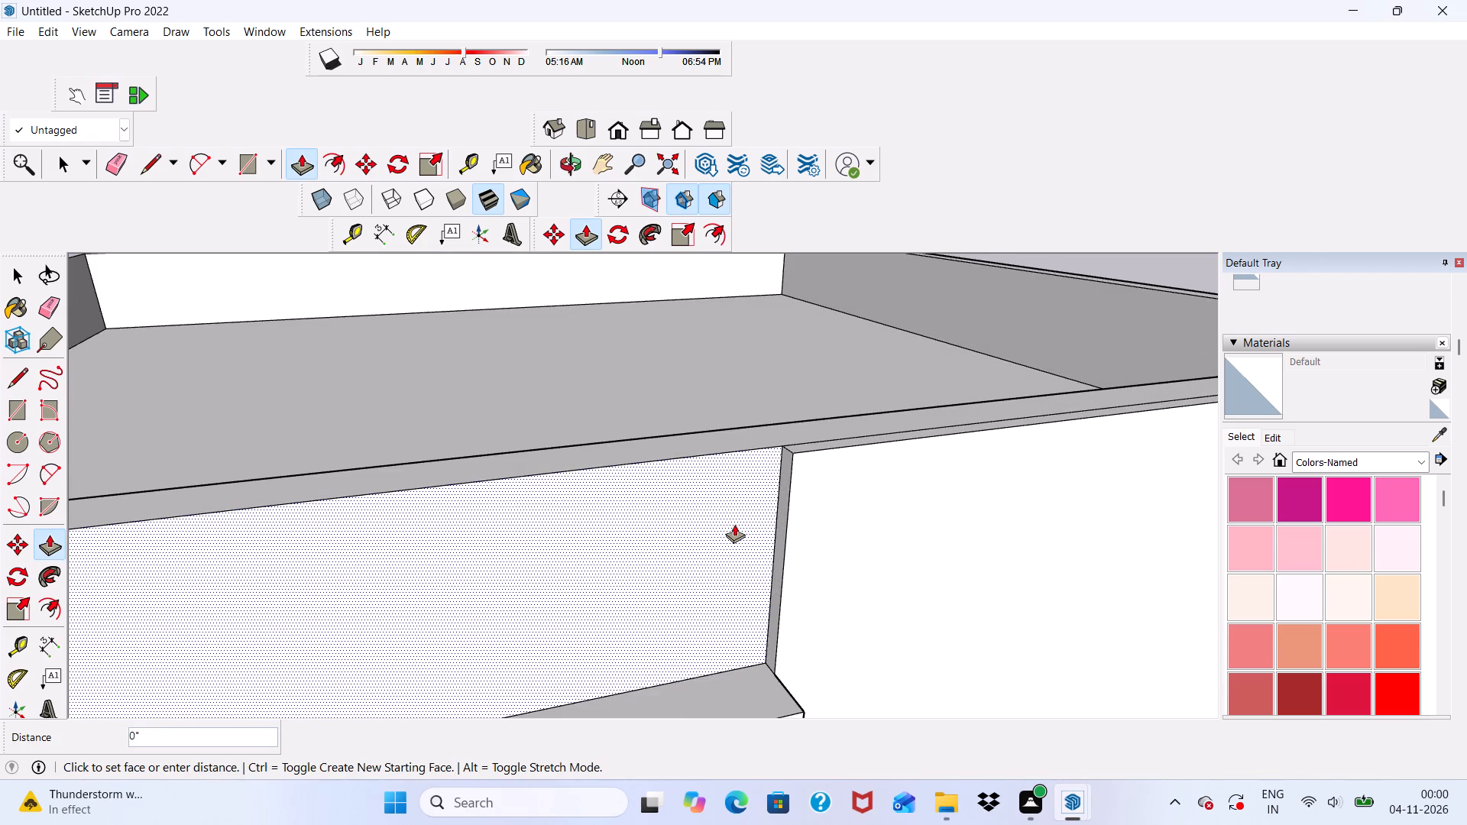
{"action": "left_click", "coordinate": [818, 451]}
Examine the junction between the parapet face above the top balcony and the plain wall from several angles.
{"action": "scroll", "coordinate": [815, 457], "scroll_direction": "down", "scroll_amount": 3}
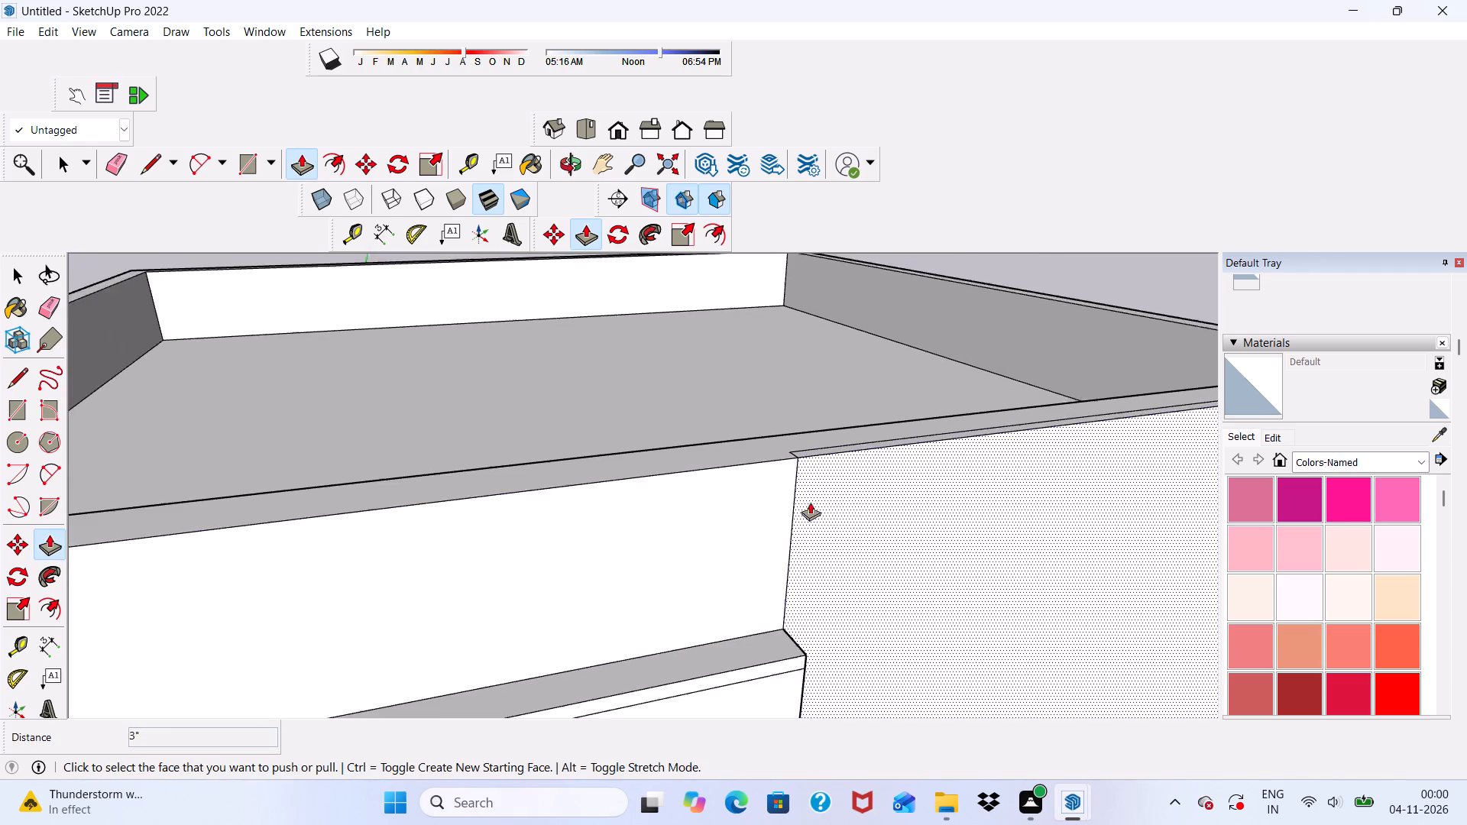
{"action": "scroll", "coordinate": [810, 502], "scroll_direction": "down", "scroll_amount": 1}
{"action": "middle_click_drag", "start_coordinate": [798, 536], "coordinate": [591, 481]}
{"action": "scroll", "coordinate": [640, 463], "scroll_direction": "down", "scroll_amount": 5}
{"action": "middle_click_drag", "start_coordinate": [675, 514], "coordinate": [695, 450]}
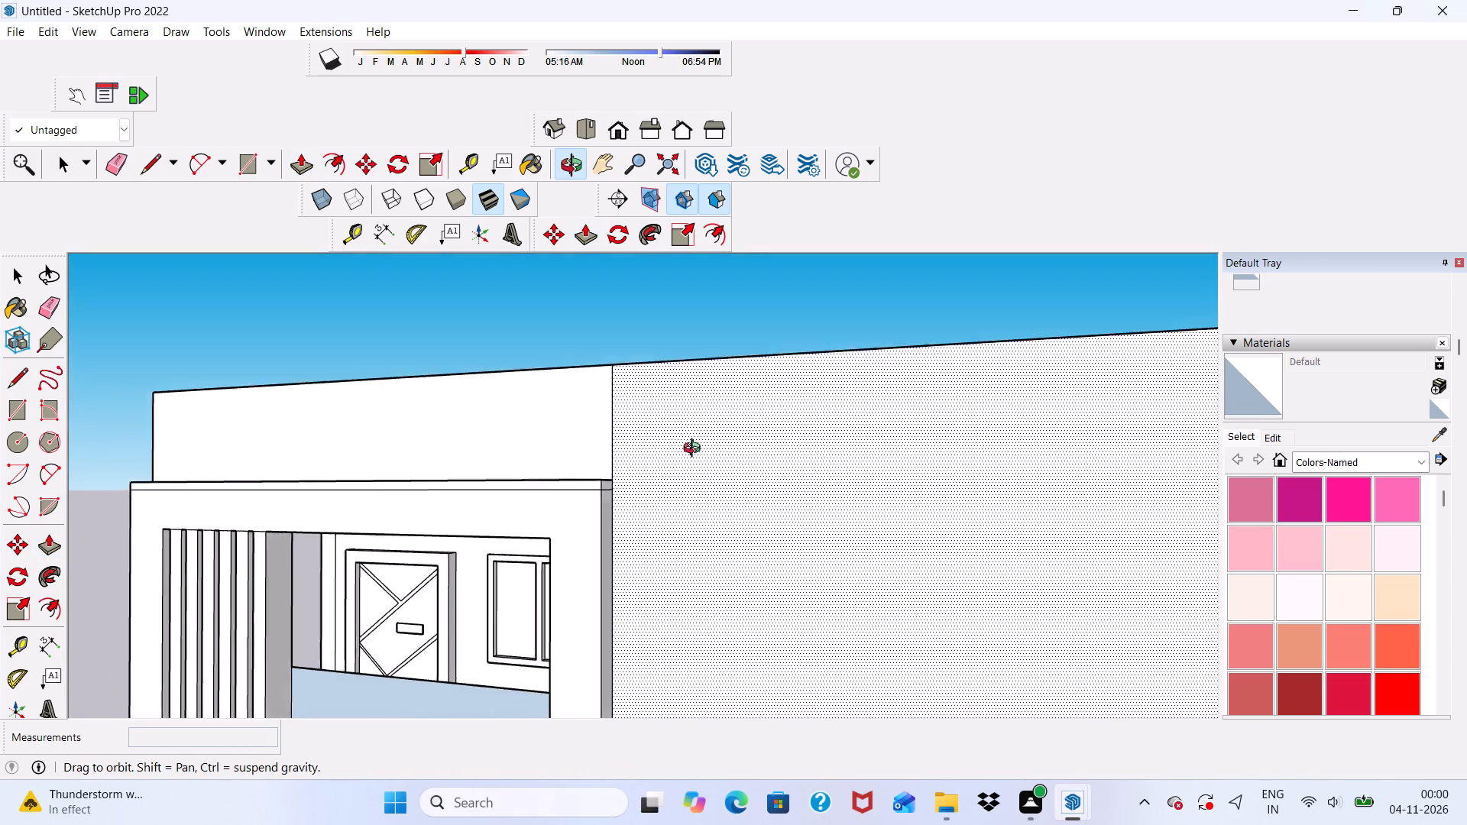
{"action": "middle_click_drag", "start_coordinate": [695, 450], "coordinate": [798, 464]}
{"action": "scroll", "coordinate": [796, 424], "scroll_direction": "down", "scroll_amount": 4}
{"action": "middle_click_drag", "start_coordinate": [785, 469], "coordinate": [768, 478]}
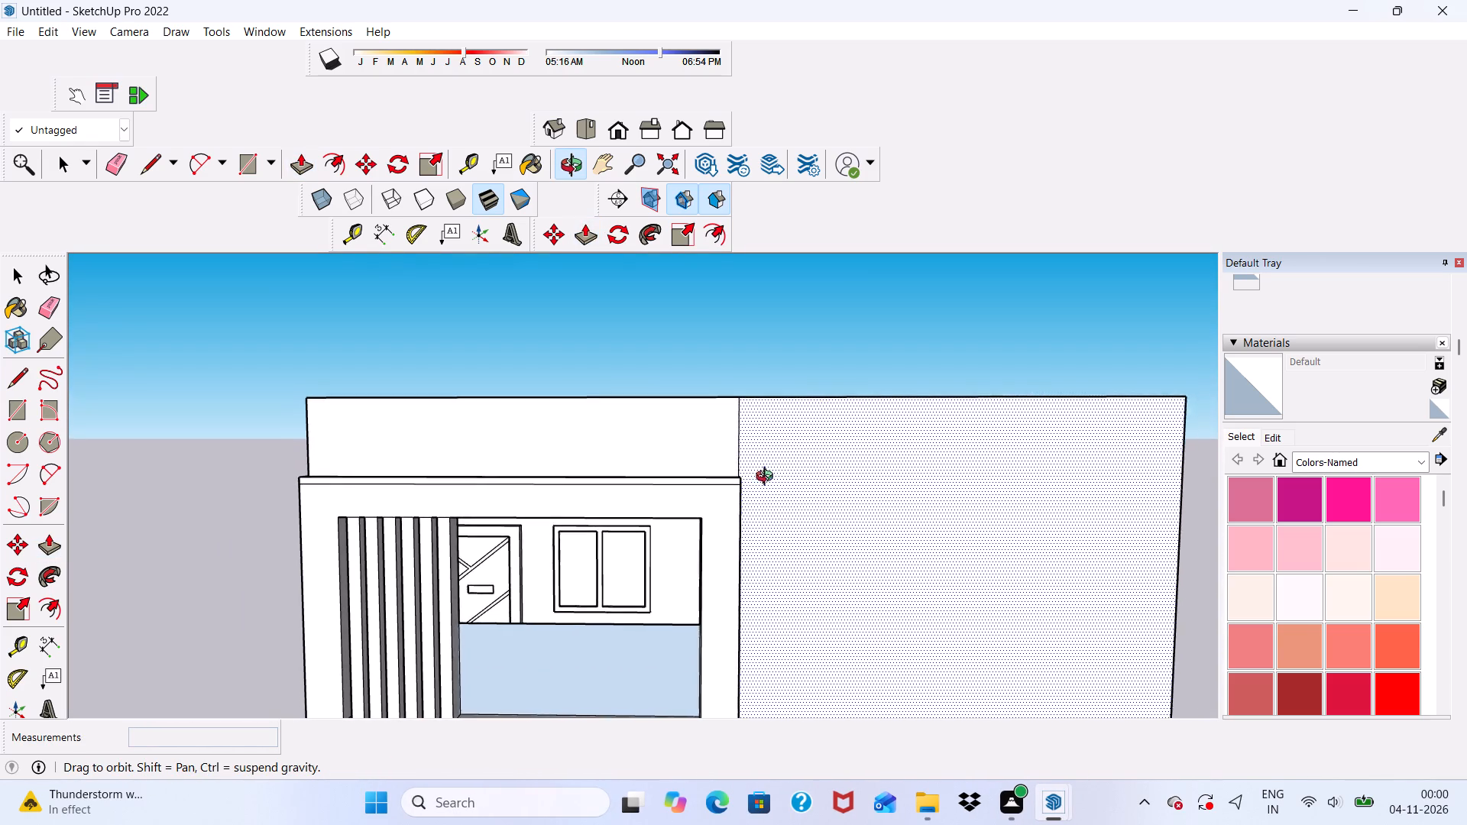
{"action": "middle_click_drag", "start_coordinate": [768, 478], "coordinate": [786, 513]}
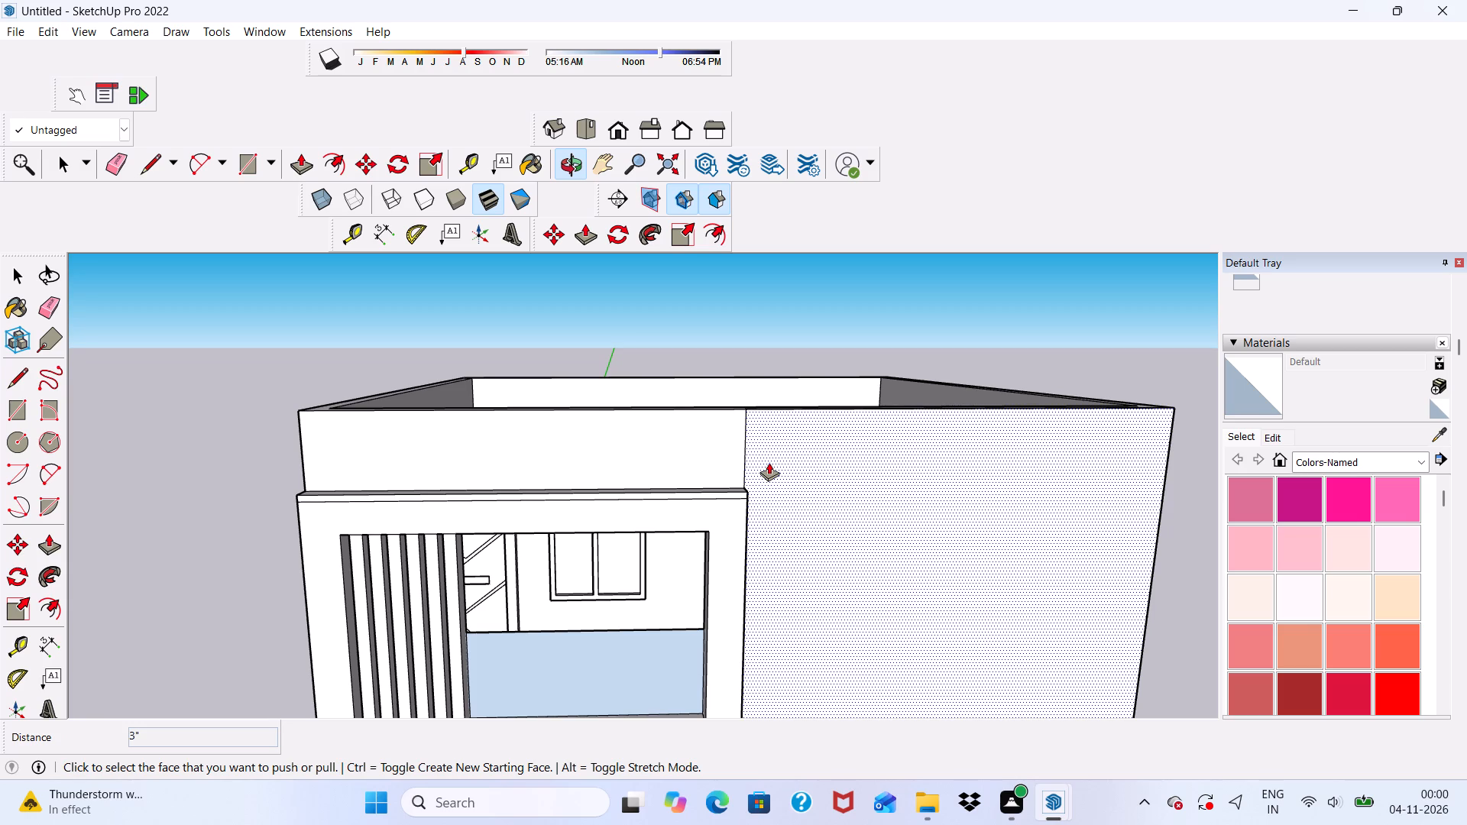
{"action": "scroll", "coordinate": [760, 433], "scroll_direction": "down", "scroll_amount": 5}
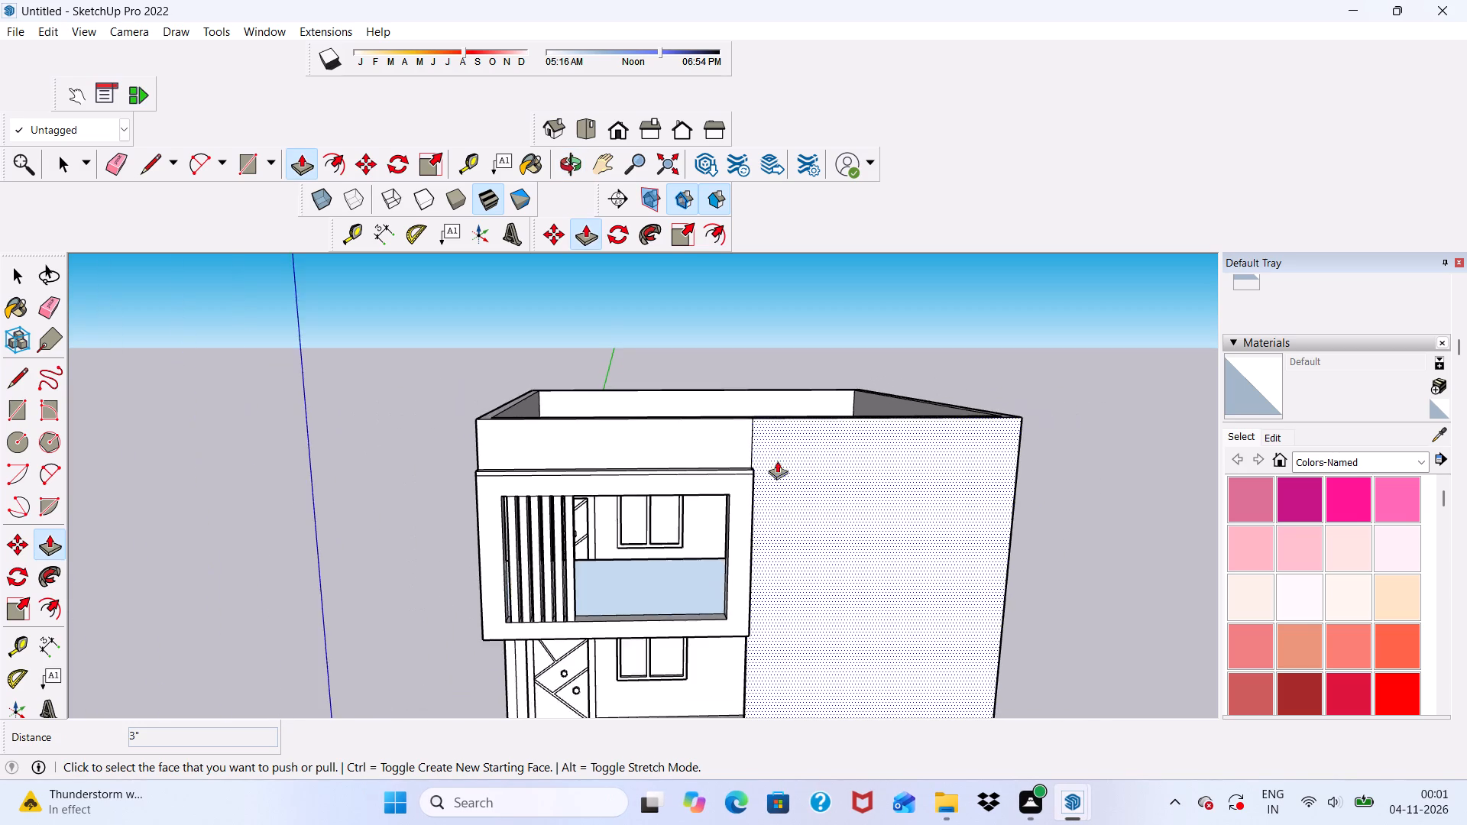
Draw a rectangle about 28' 6" long on the roof floor from the rear corner to the front parapet, covering the part behind the plain wall.
{"action": "middle_click_drag", "start_coordinate": [776, 463], "coordinate": [724, 739]}
{"action": "scroll", "coordinate": [733, 568], "scroll_direction": "up", "scroll_amount": 1}
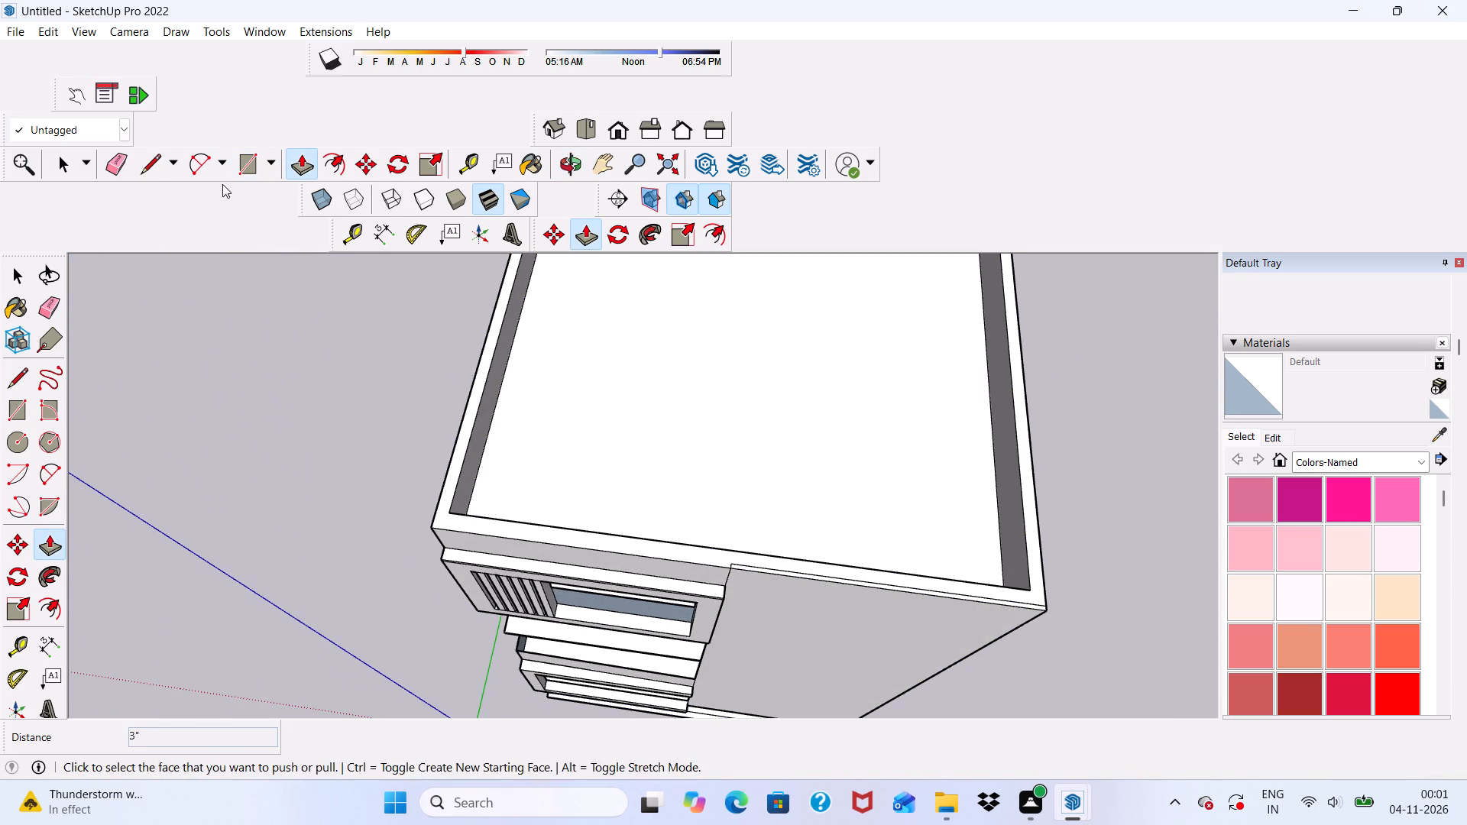
{"action": "left_click", "coordinate": [244, 176]}
{"action": "scroll", "coordinate": [288, 189], "scroll_direction": "down", "scroll_amount": 4}
{"action": "scroll", "coordinate": [646, 579], "scroll_direction": "down", "scroll_amount": 5}
{"action": "scroll", "coordinate": [744, 409], "scroll_direction": "up", "scroll_amount": 5}
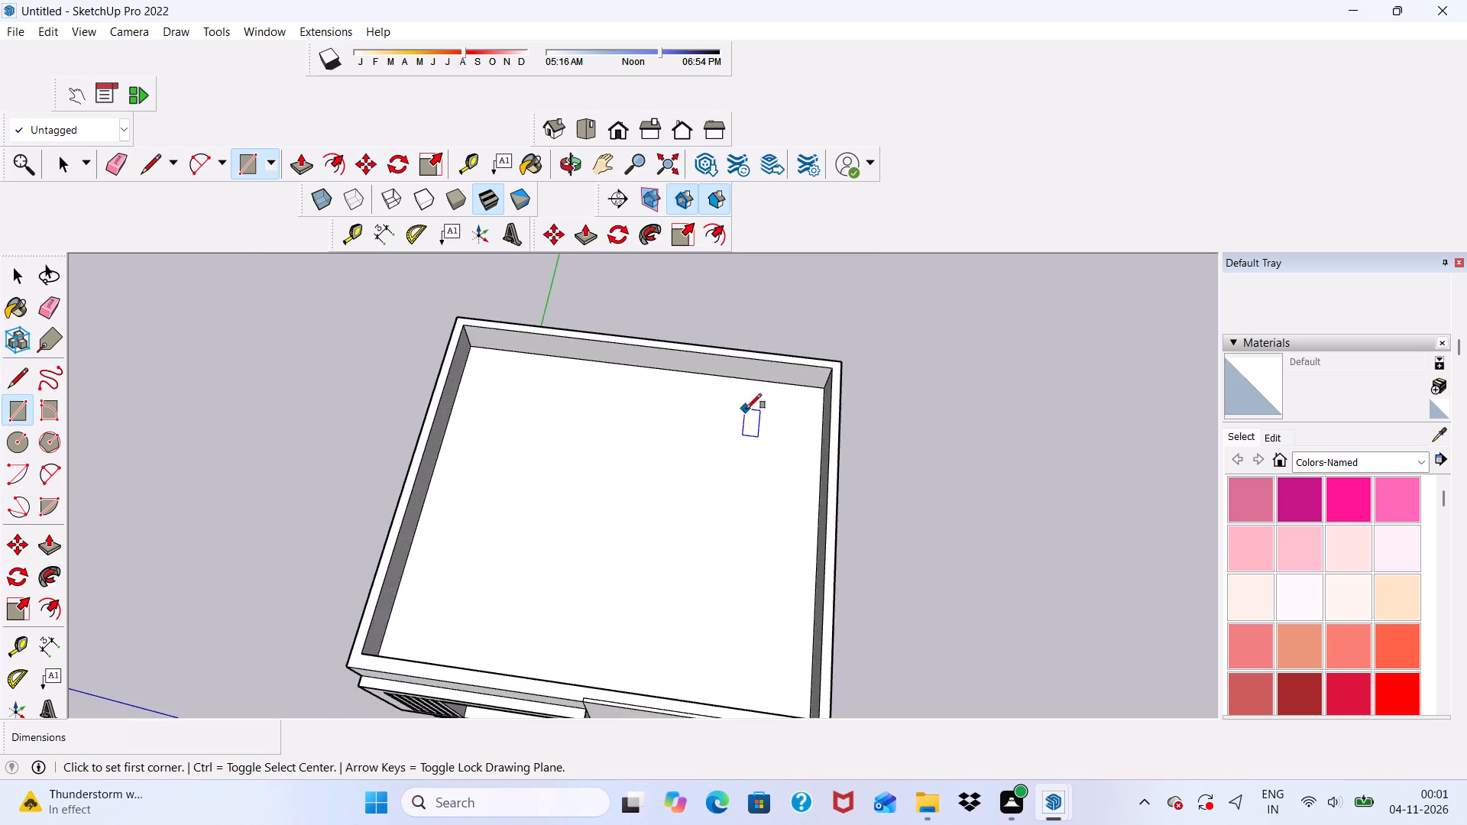
{"action": "scroll", "coordinate": [760, 406], "scroll_direction": "up", "scroll_amount": 3}
{"action": "scroll", "coordinate": [833, 393], "scroll_direction": "up", "scroll_amount": 8}
{"action": "left_click", "coordinate": [844, 376]}
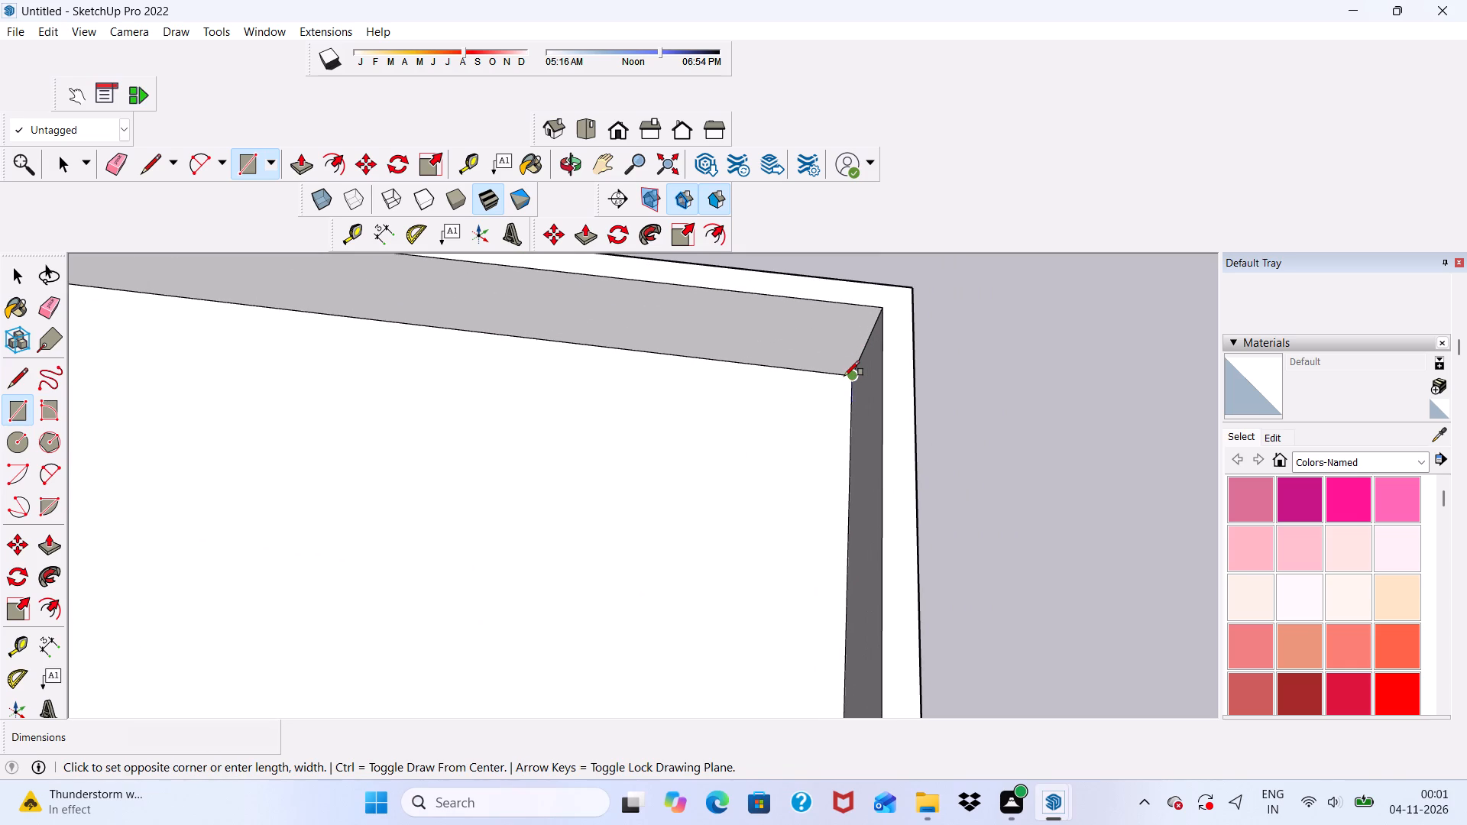
{"action": "scroll", "coordinate": [388, 434], "scroll_direction": "down", "scroll_amount": 17}
{"action": "scroll", "coordinate": [366, 554], "scroll_direction": "up", "scroll_amount": 6}
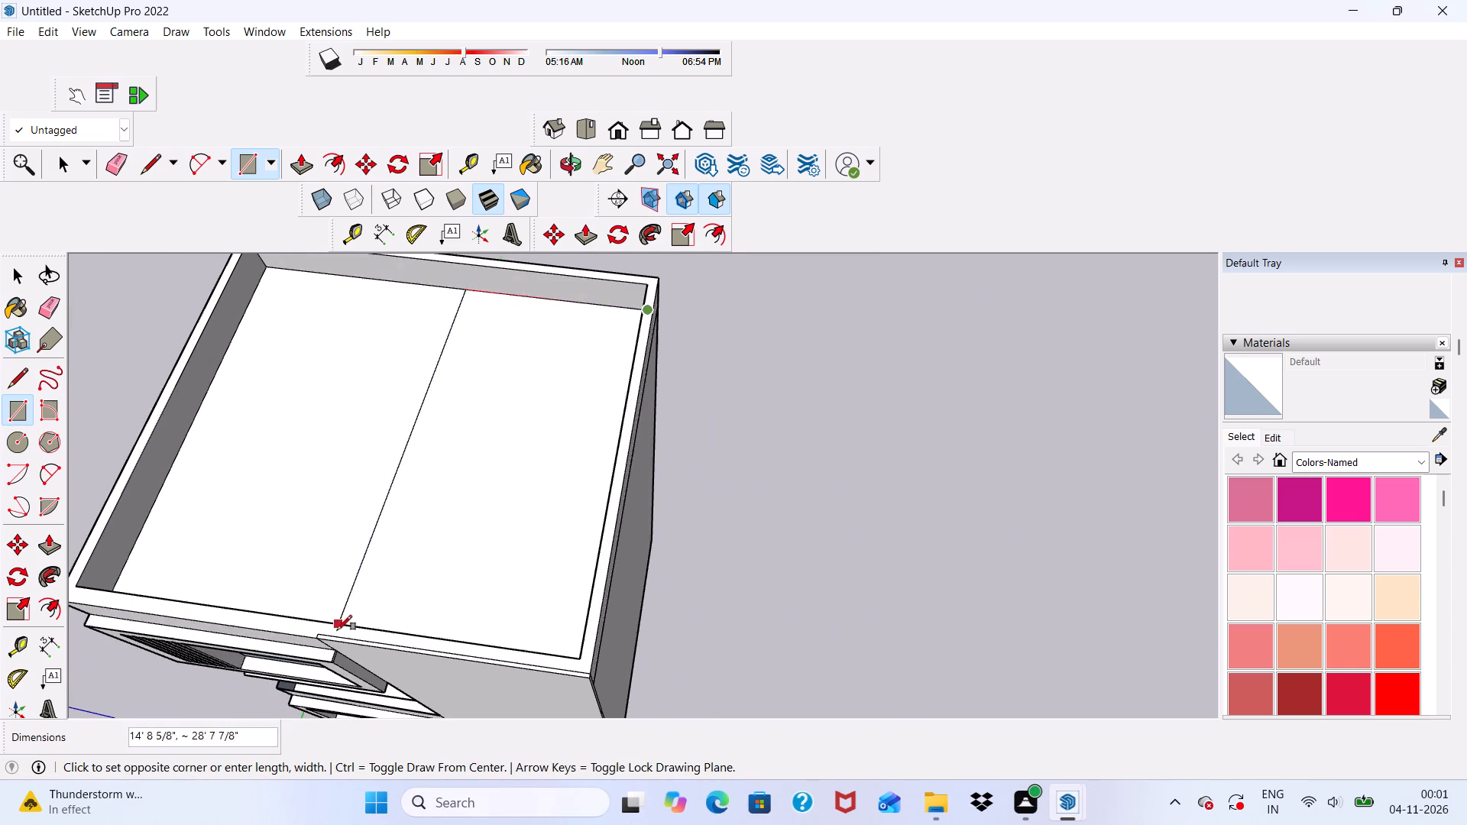
{"action": "scroll", "coordinate": [337, 632], "scroll_direction": "up", "scroll_amount": 4}
{"action": "middle_click_drag", "start_coordinate": [329, 626], "coordinate": [1018, 560]}
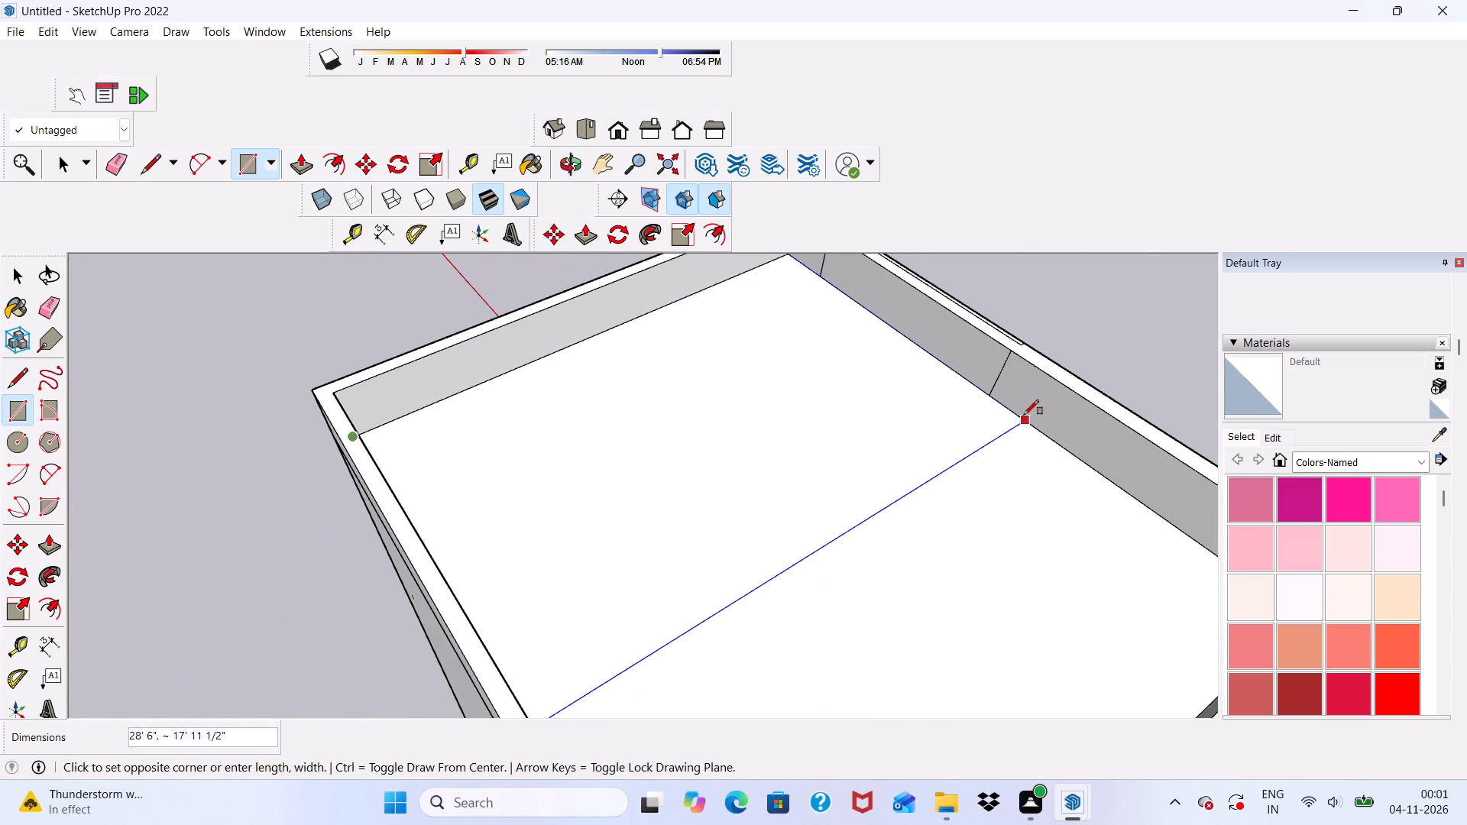
{"action": "left_click", "coordinate": [996, 396]}
Extrude the roof floor rectangle behind the plain wall upward 6' 7" into a raised block.
{"action": "scroll", "coordinate": [1006, 419], "scroll_direction": "down", "scroll_amount": 3}
{"action": "middle_click_drag", "start_coordinate": [1037, 487], "coordinate": [585, 396]}
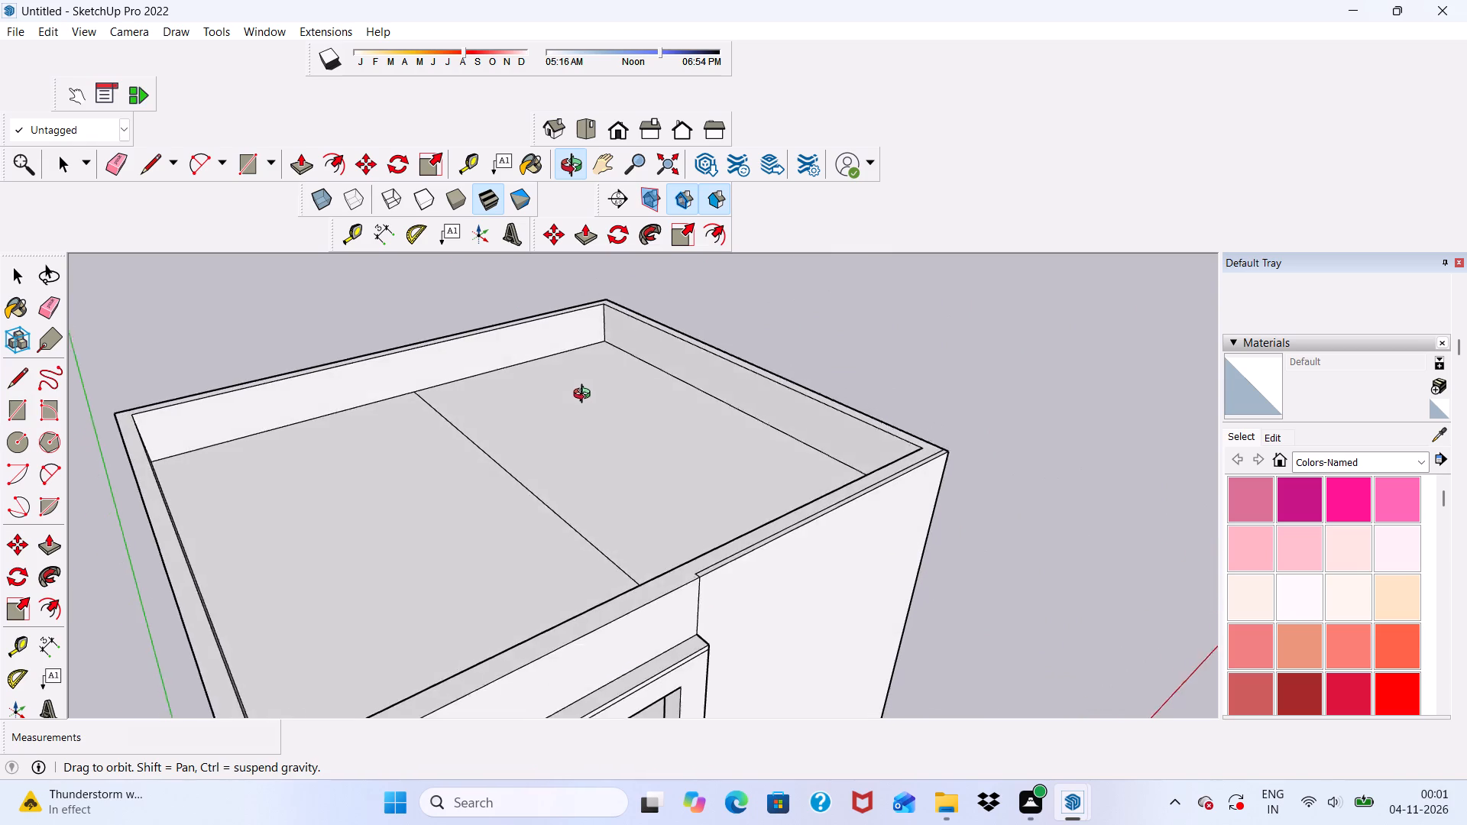
{"action": "middle_click_drag", "start_coordinate": [585, 396], "coordinate": [577, 445]}
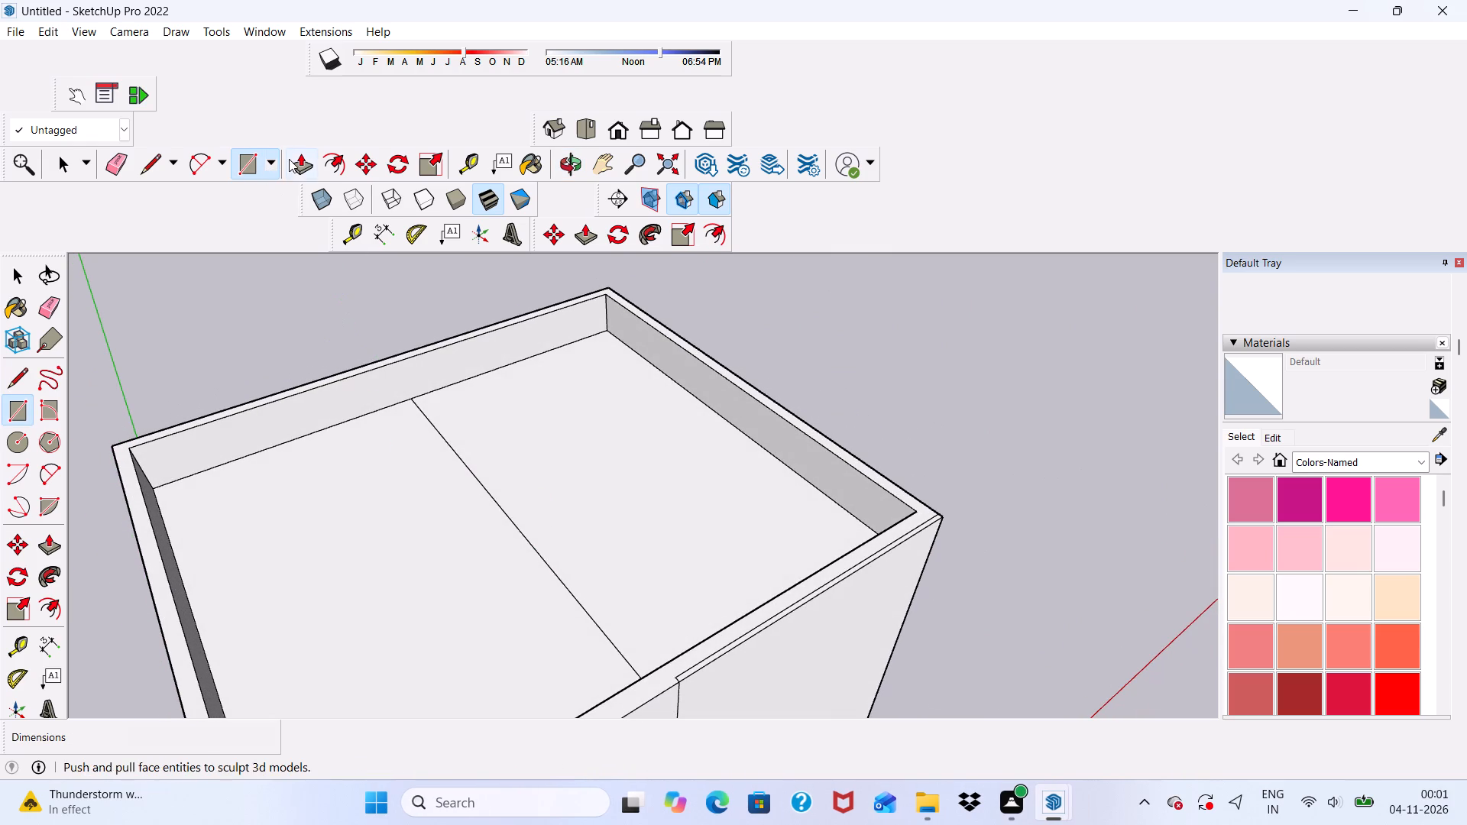
{"action": "left_click", "coordinate": [289, 159]}
{"action": "left_click", "coordinate": [594, 552]}
{"action": "scroll", "coordinate": [539, 455], "scroll_direction": "down", "scroll_amount": 2}
{"action": "middle_click_drag", "start_coordinate": [572, 478], "coordinate": [570, 474]}
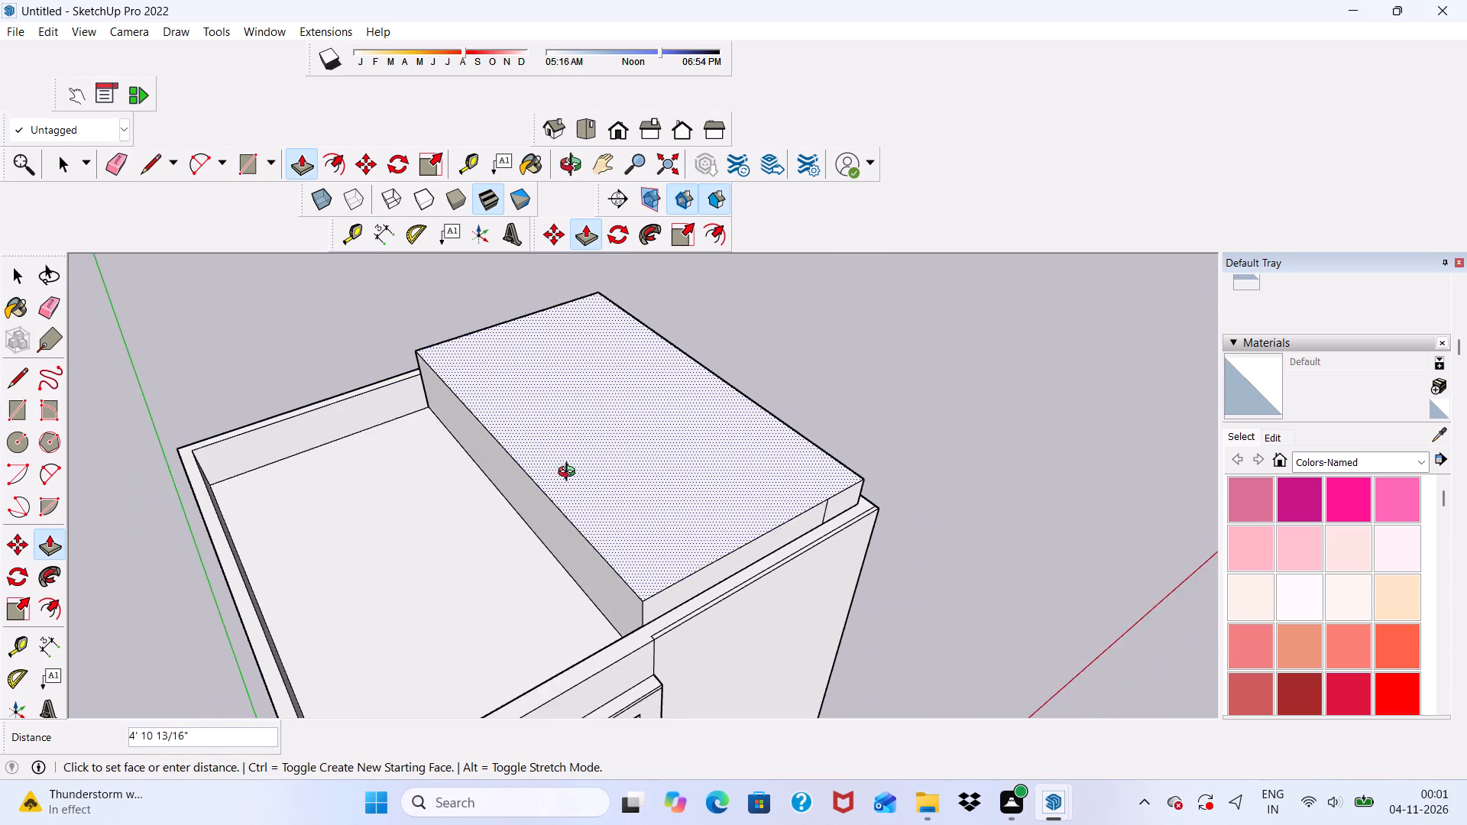
{"action": "middle_click_drag", "start_coordinate": [570, 474], "coordinate": [362, 284]}
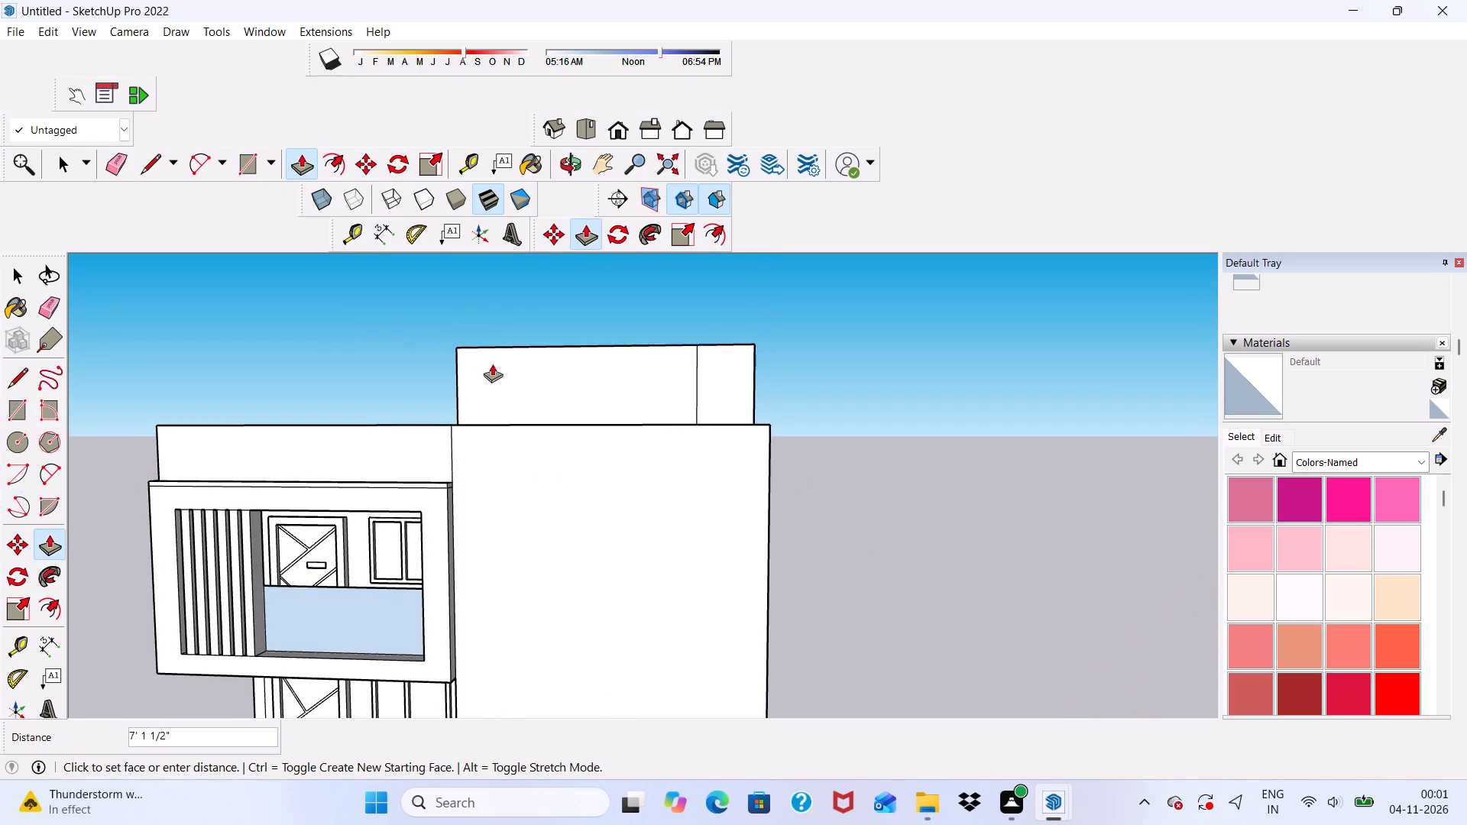
{"action": "left_click", "coordinate": [494, 372]}
{"action": "middle_click_drag", "start_coordinate": [510, 389], "coordinate": [586, 403]}
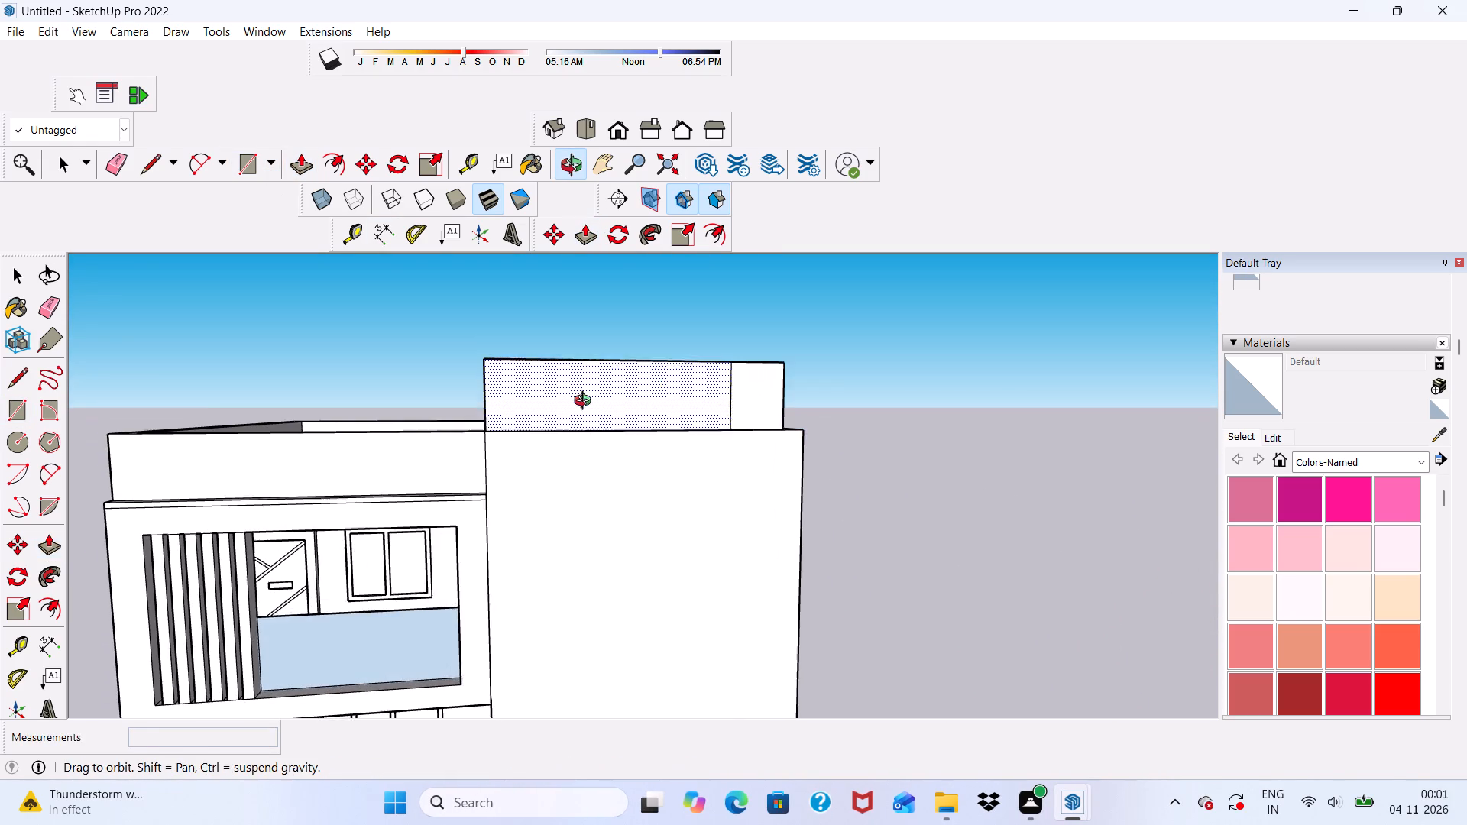
{"action": "middle_click_drag", "start_coordinate": [586, 403], "coordinate": [584, 403]}
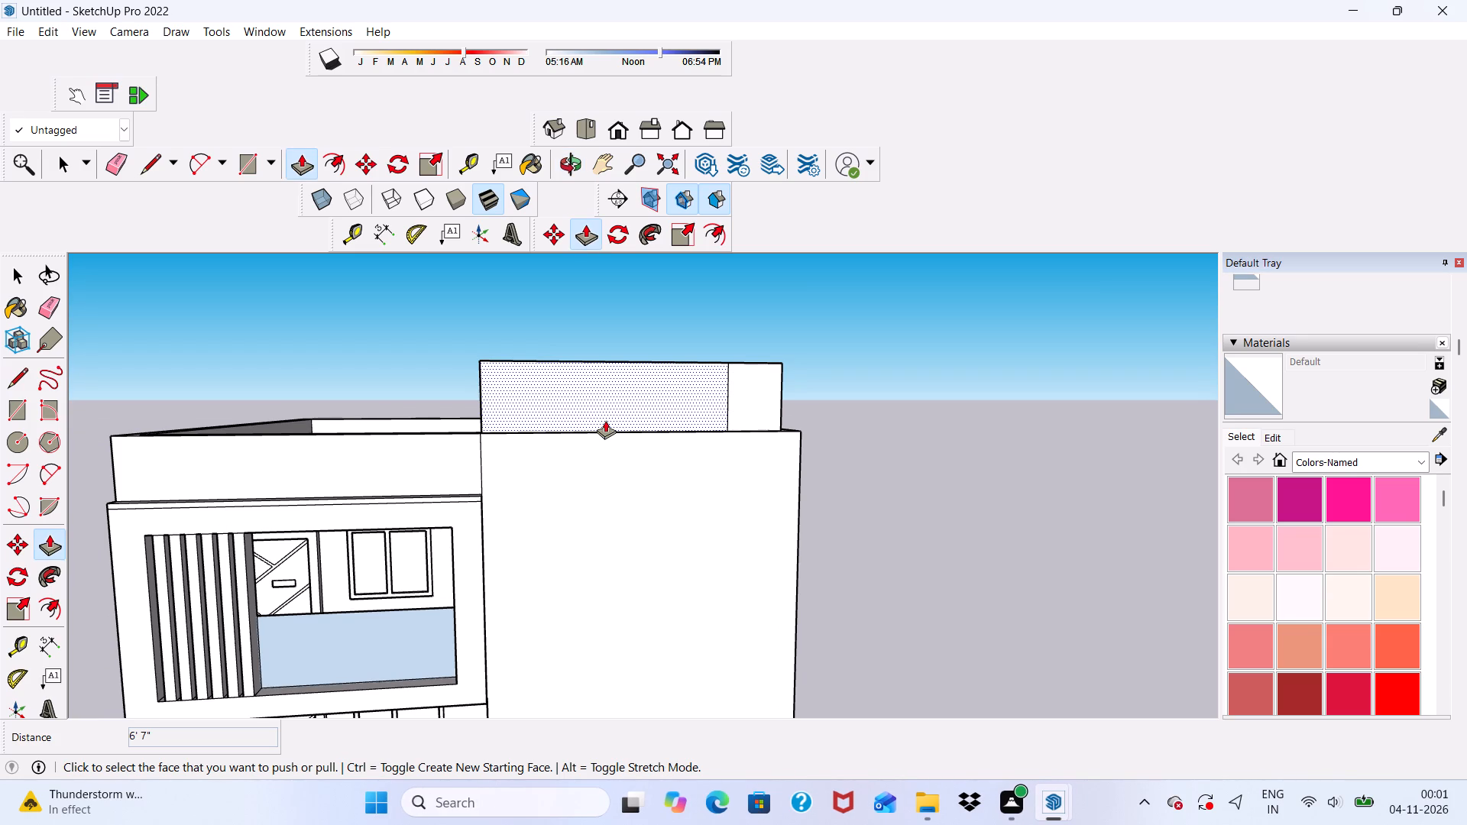
Erase the stray vertical line on the front face of the raised roof block.
{"action": "scroll", "coordinate": [802, 555], "scroll_direction": "down", "scroll_amount": 1}
{"action": "middle_click_drag", "start_coordinate": [843, 646], "coordinate": [813, 774]}
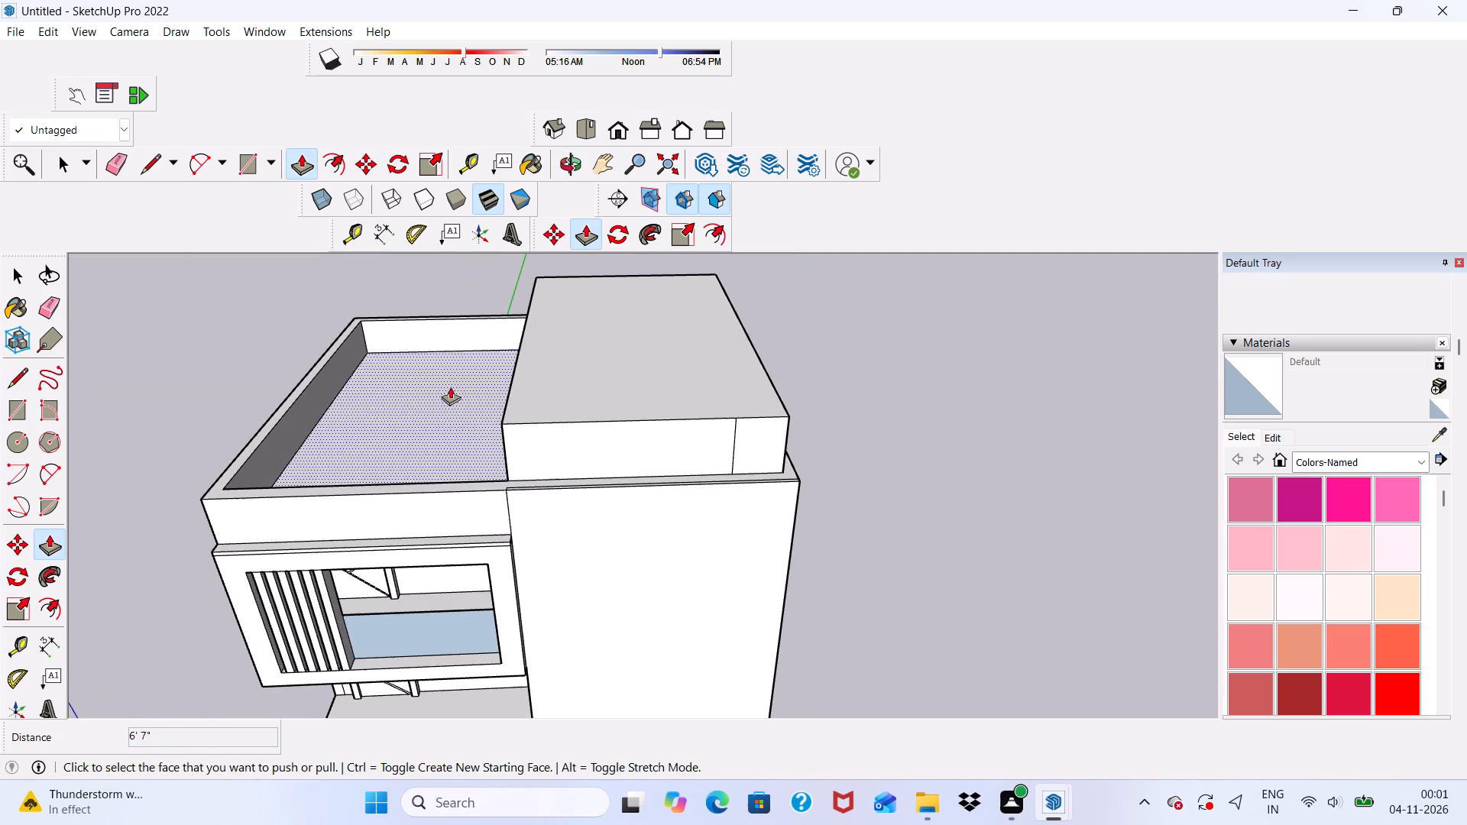
{"action": "left_click", "coordinate": [117, 170]}
{"action": "scroll", "coordinate": [569, 618], "scroll_direction": "up", "scroll_amount": 4}
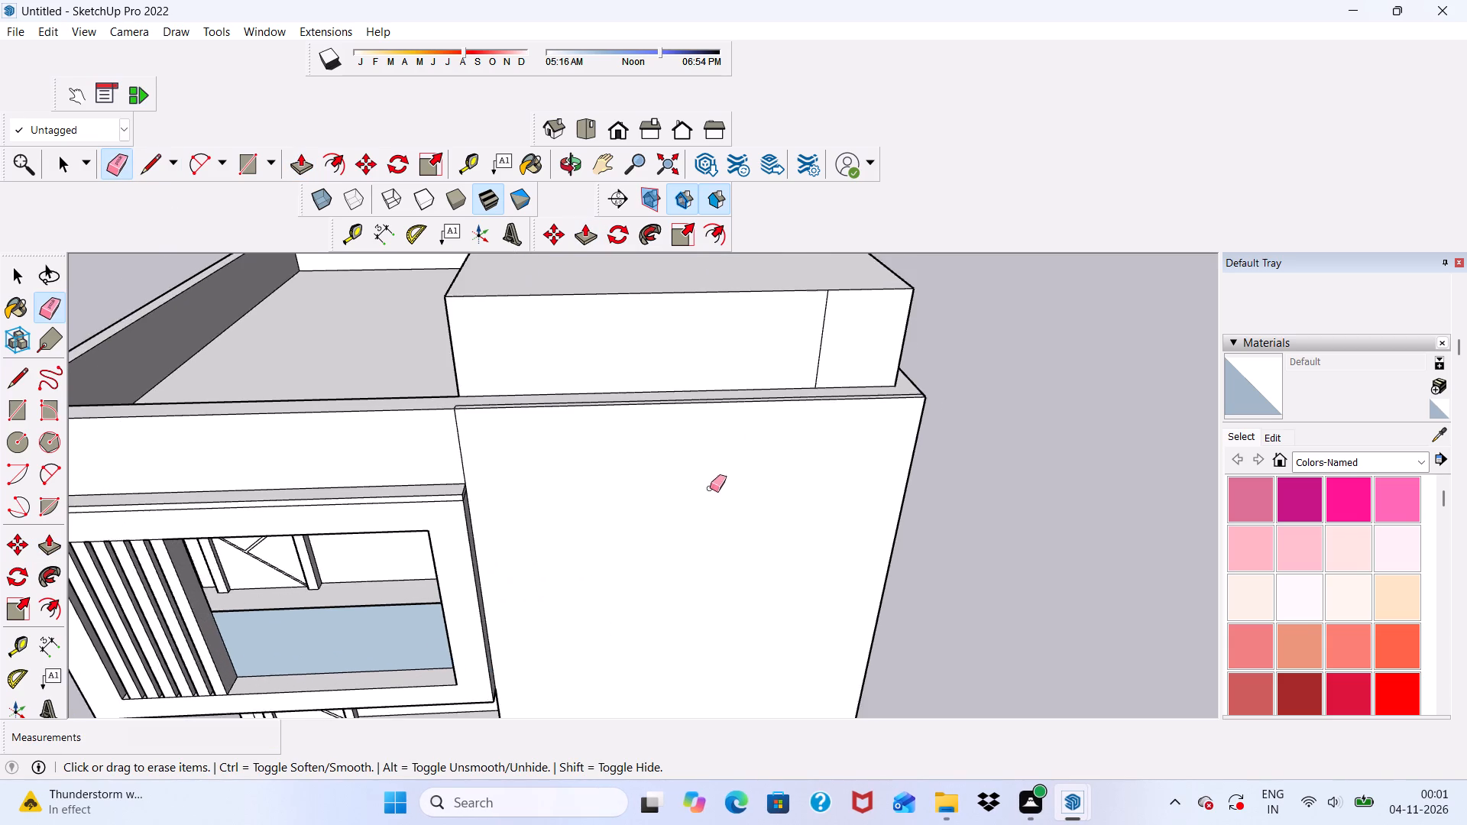
{"action": "scroll", "coordinate": [793, 407], "scroll_direction": "up", "scroll_amount": 3}
{"action": "left_click_drag", "start_coordinate": [805, 321], "coordinate": [879, 352]}
{"action": "scroll", "coordinate": [842, 430], "scroll_direction": "up", "scroll_amount": 3}
{"action": "left_click_drag", "start_coordinate": [791, 361], "coordinate": [805, 363]}
{"action": "scroll", "coordinate": [820, 387], "scroll_direction": "up", "scroll_amount": 4}
{"action": "left_click", "coordinate": [835, 383]}
Erase the seam lines on the parapet's top surface above the plain wall, in front of the raised block.
{"action": "scroll", "coordinate": [843, 380], "scroll_direction": "down", "scroll_amount": 5}
{"action": "scroll", "coordinate": [1074, 403], "scroll_direction": "down", "scroll_amount": 5}
{"action": "scroll", "coordinate": [612, 400], "scroll_direction": "up", "scroll_amount": 8}
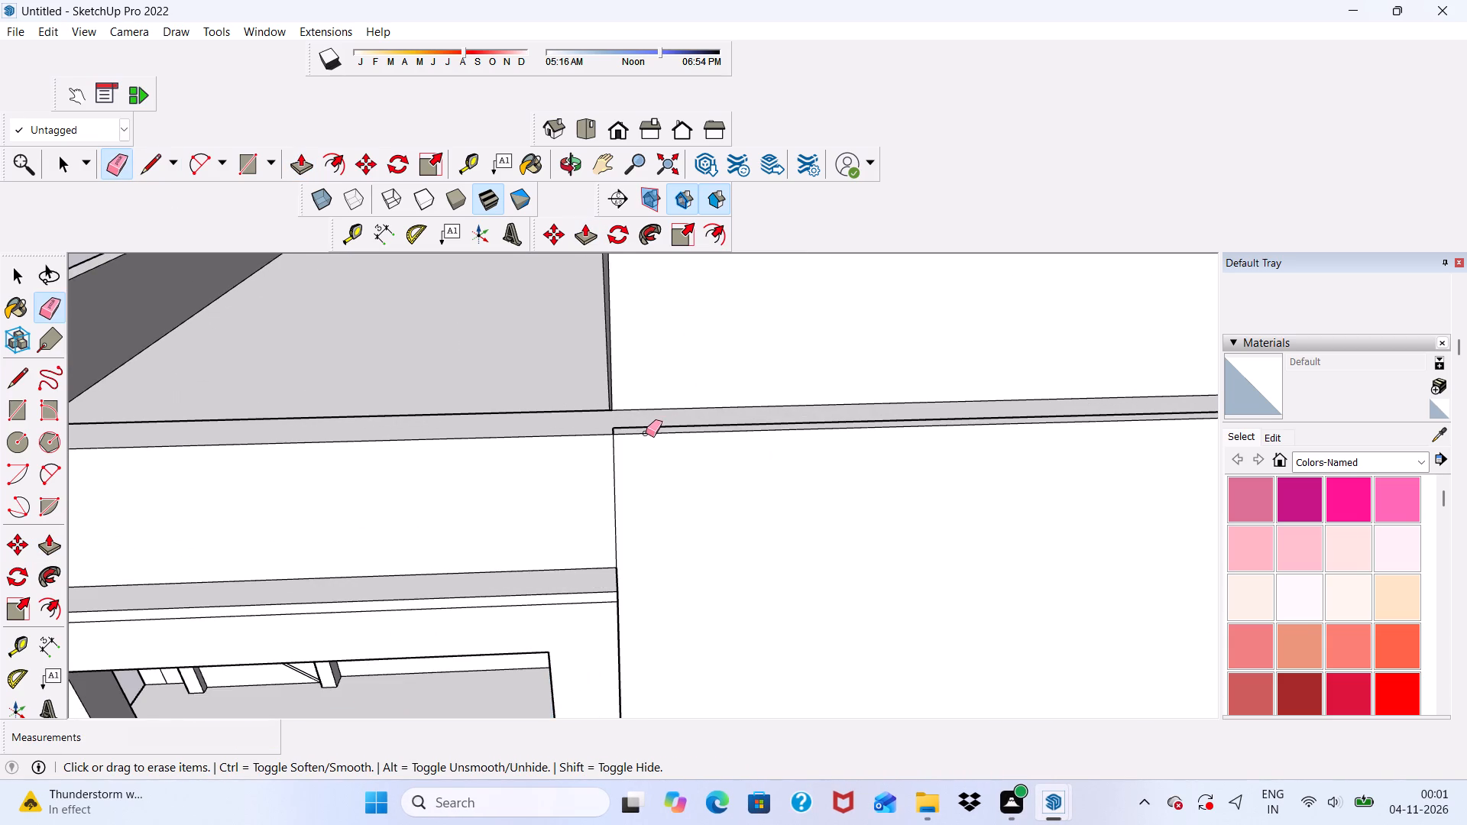
{"action": "left_click_drag", "start_coordinate": [646, 429], "coordinate": [655, 422]}
{"action": "left_click", "coordinate": [605, 428]}
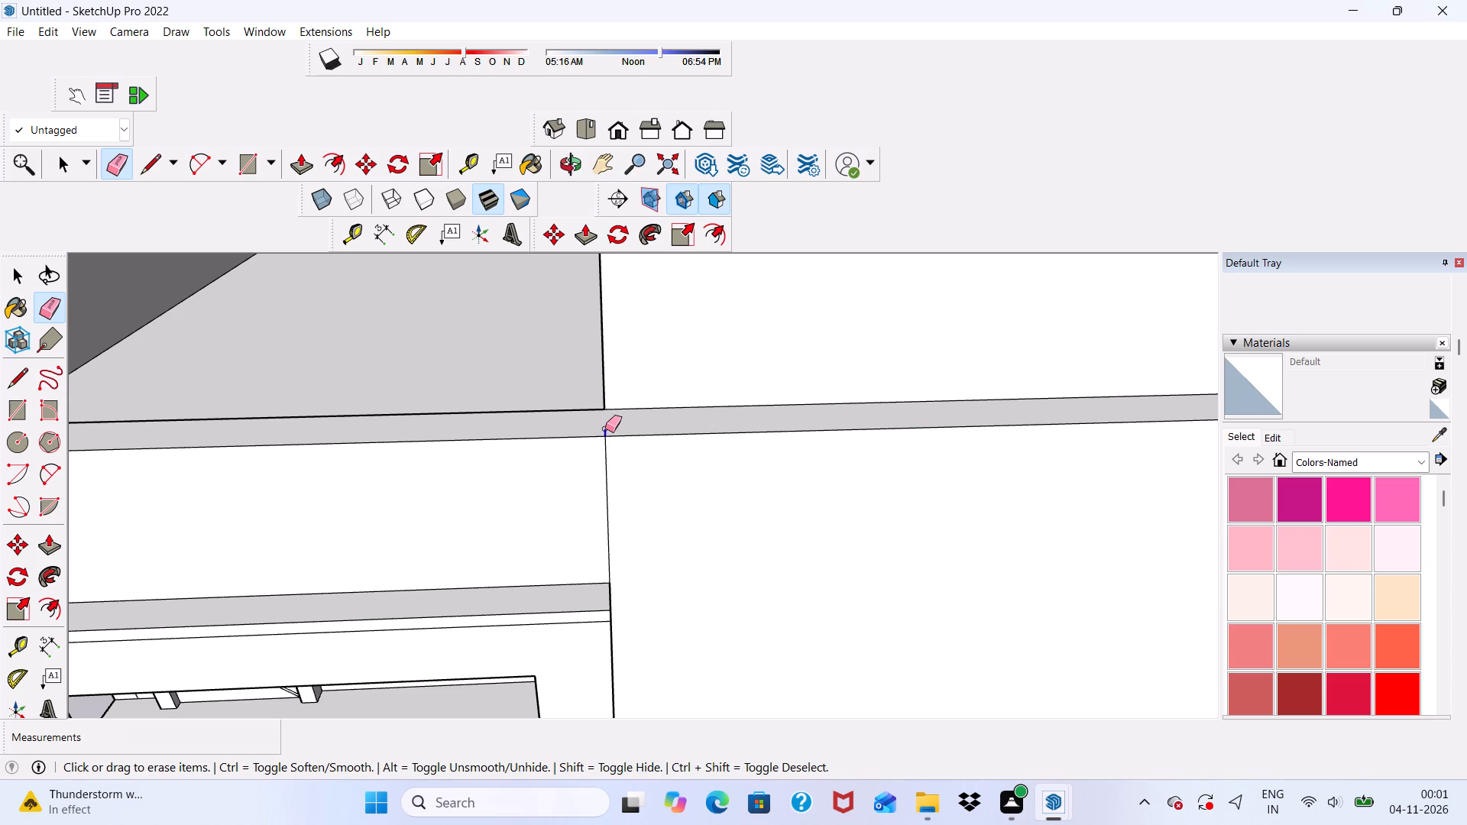
Extrude the raised block's front face forward until it is flush with the plain wall's front.
{"action": "left_click", "coordinate": [306, 167]}
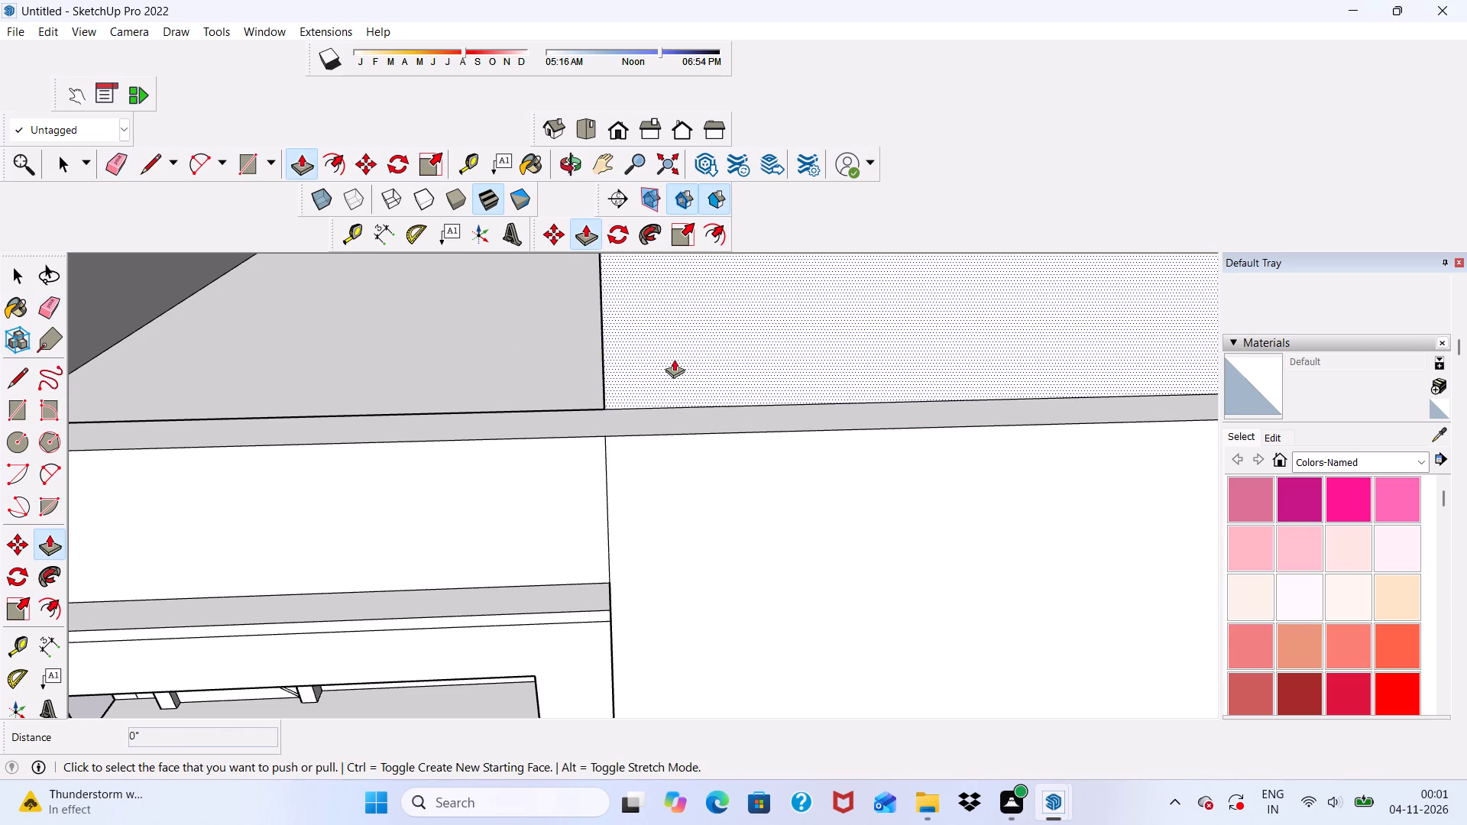
{"action": "left_click", "coordinate": [675, 359]}
{"action": "scroll", "coordinate": [579, 369], "scroll_direction": "down", "scroll_amount": 3}
{"action": "middle_click_drag", "start_coordinate": [572, 369], "coordinate": [789, 287]}
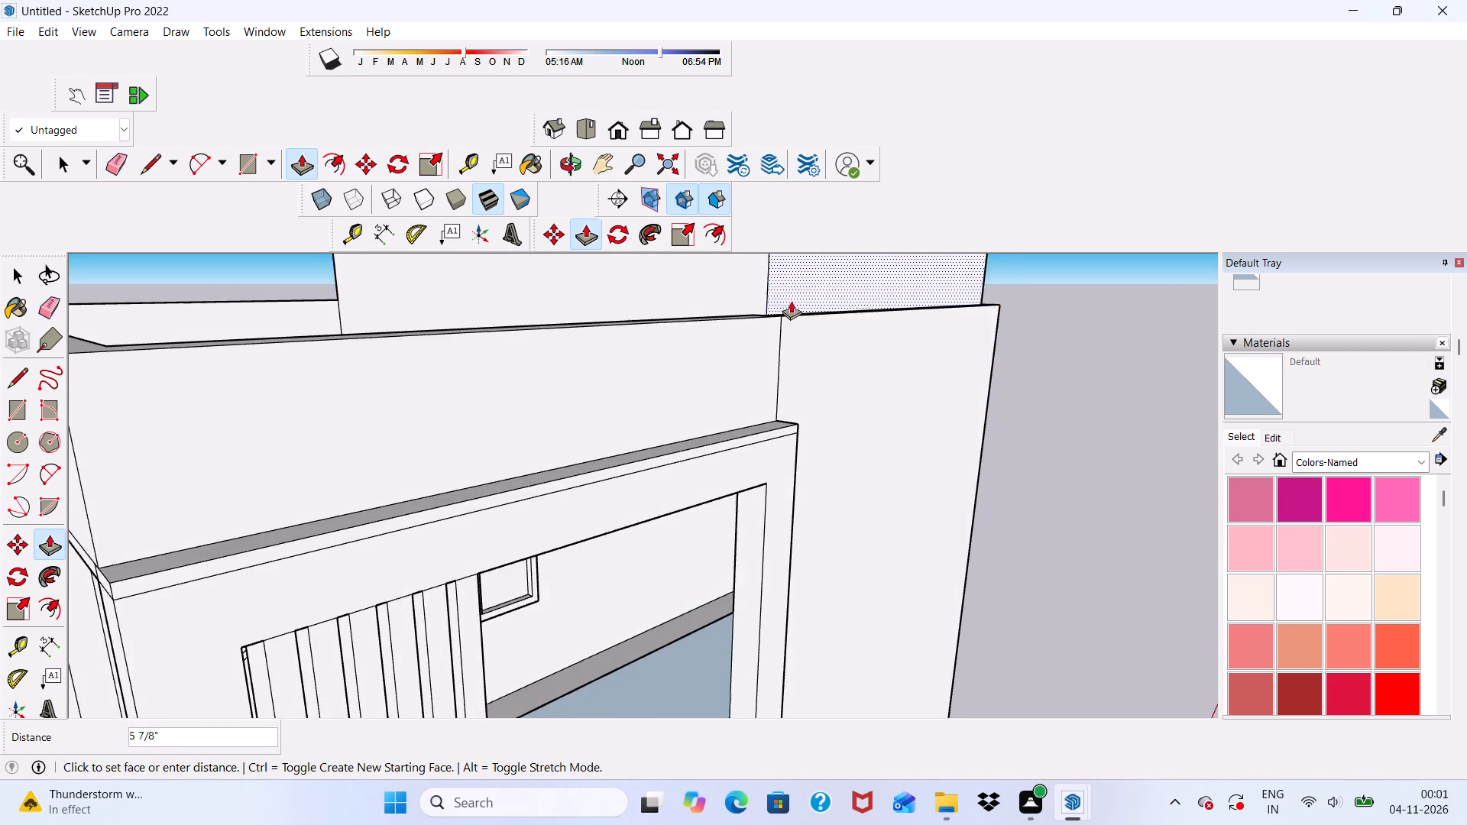
{"action": "scroll", "coordinate": [792, 315], "scroll_direction": "up", "scroll_amount": 2}
{"action": "left_click", "coordinate": [793, 319]}
Extrude the raised block's outer side face outward 9" to the outer edge of the parapet.
{"action": "scroll", "coordinate": [792, 338], "scroll_direction": "down", "scroll_amount": 5}
{"action": "middle_click_drag", "start_coordinate": [901, 448], "coordinate": [386, 497]}
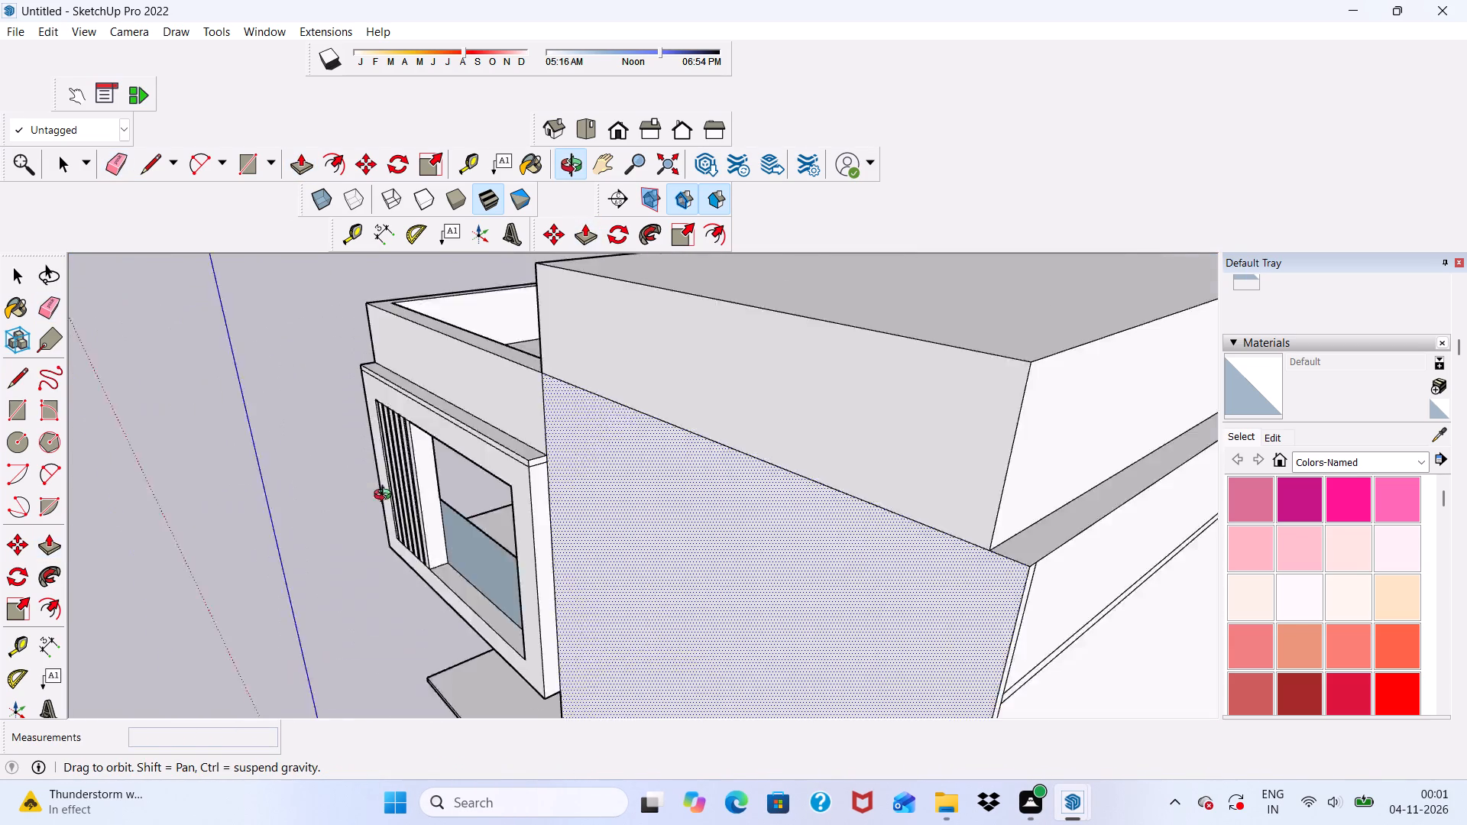
{"action": "middle_click_drag", "start_coordinate": [386, 497], "coordinate": [348, 490]}
{"action": "scroll", "coordinate": [774, 518], "scroll_direction": "up", "scroll_amount": 1}
{"action": "left_click", "coordinate": [847, 506]}
{"action": "left_click", "coordinate": [860, 590]}
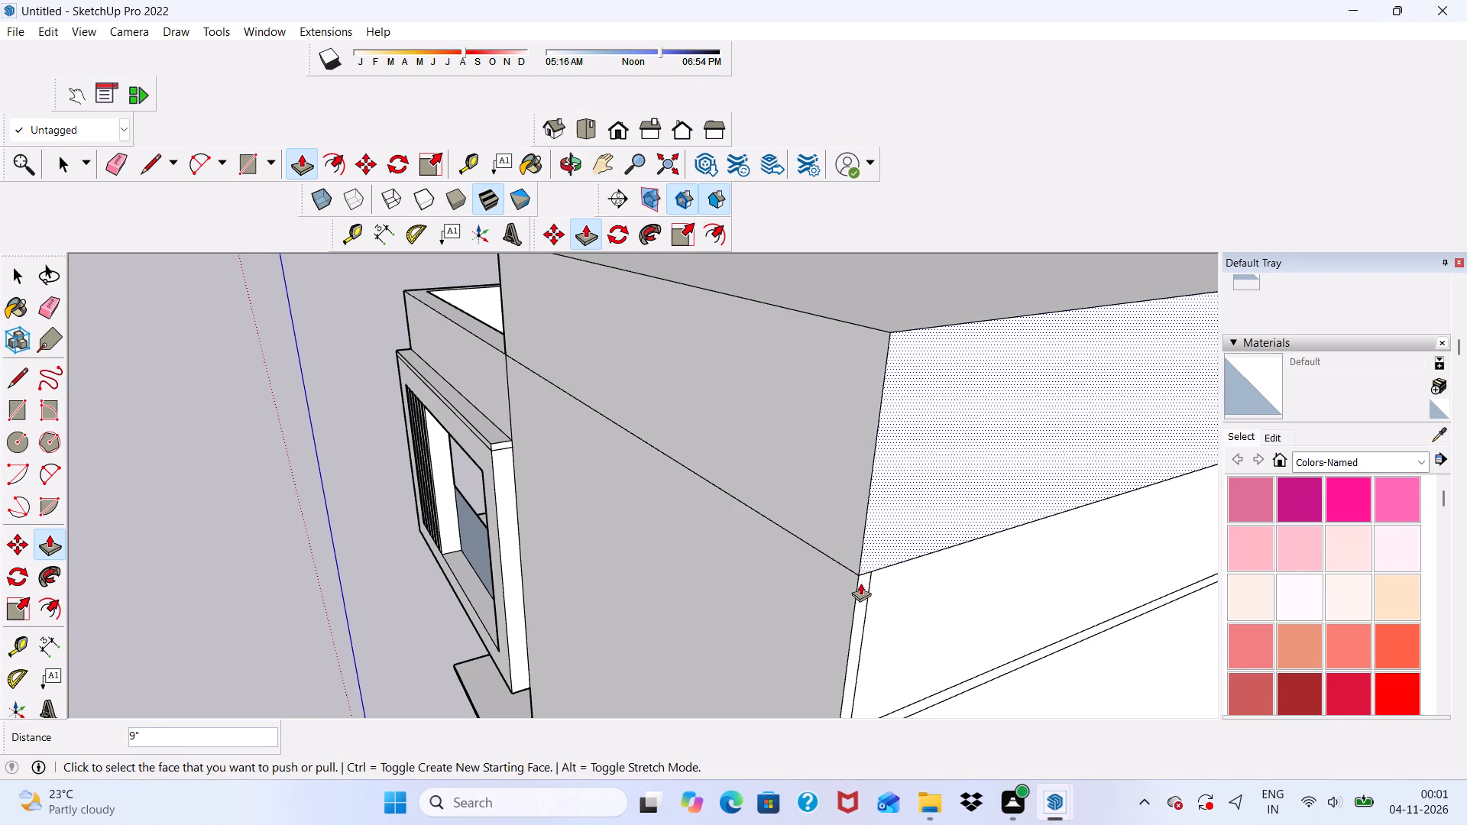
Draw a rectangle about 16' 6" by 11 1/4" along the top edge of the raised block's front face.
{"action": "scroll", "coordinate": [831, 514], "scroll_direction": "down", "scroll_amount": 7}
{"action": "middle_click_drag", "start_coordinate": [747, 557], "coordinate": [1071, 435]}
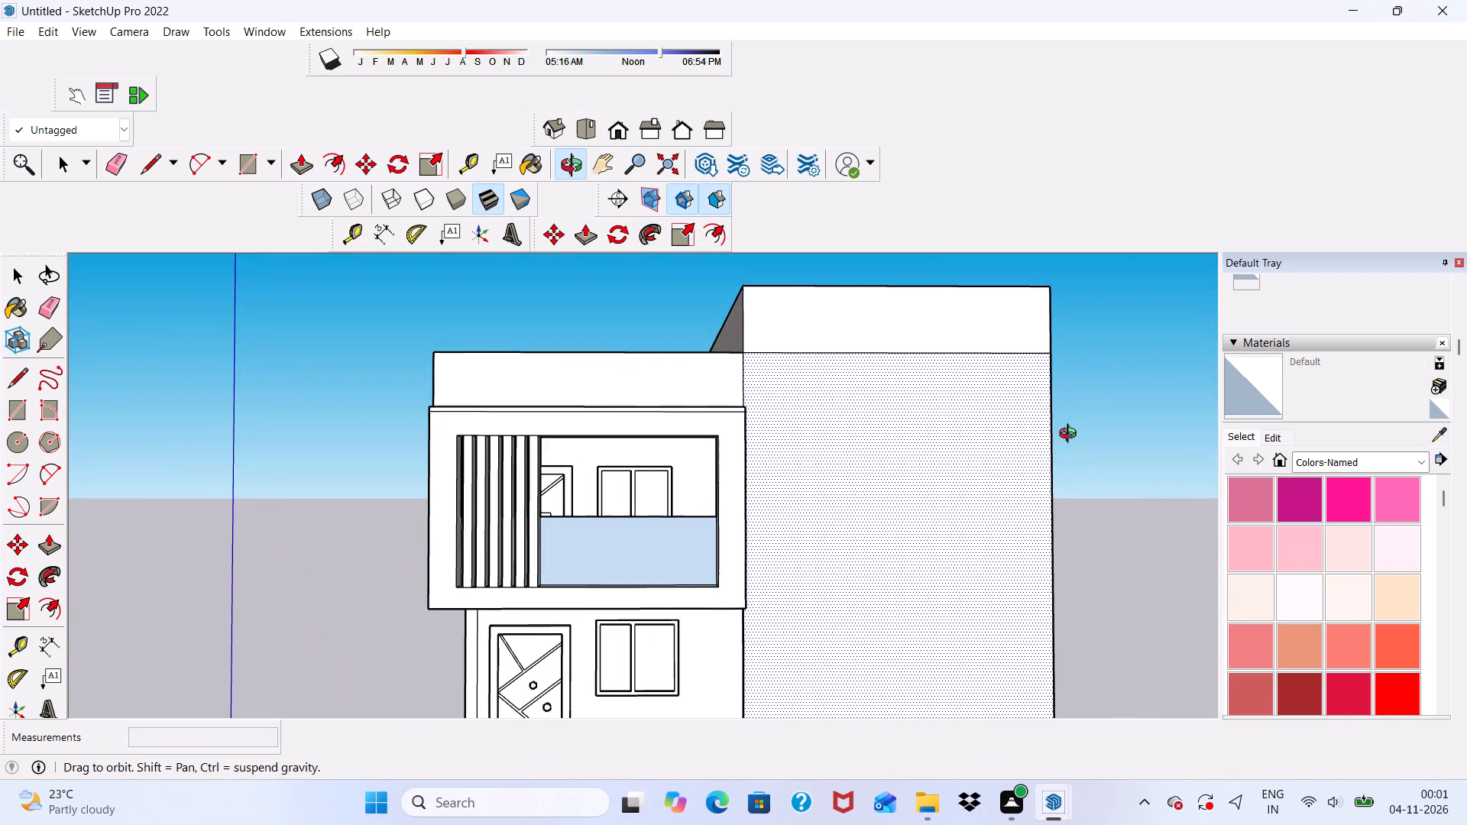
{"action": "middle_click_drag", "start_coordinate": [1071, 435], "coordinate": [936, 506]}
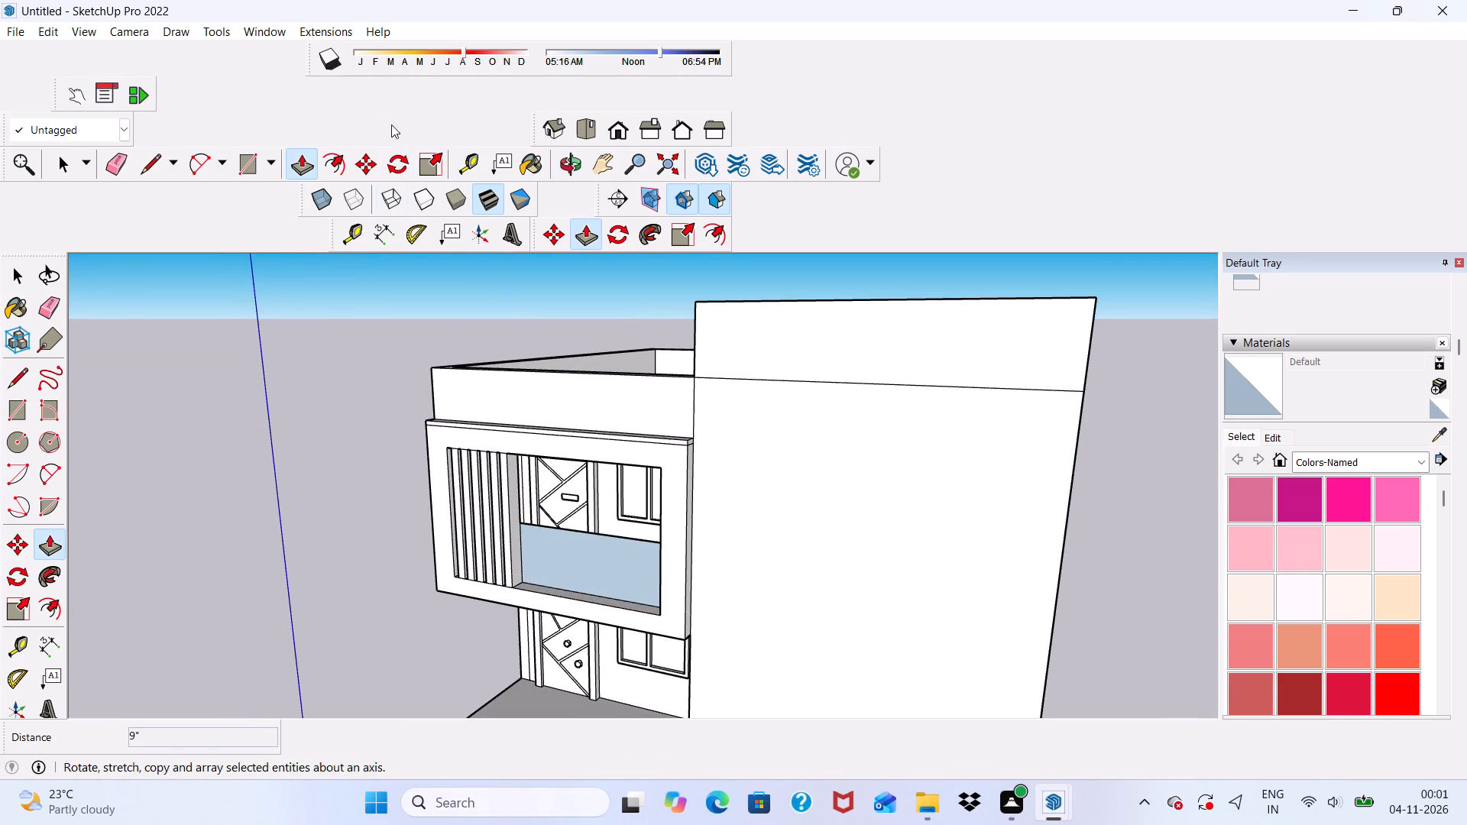
{"action": "left_click_drag", "start_coordinate": [251, 176], "coordinate": [260, 176]}
{"action": "scroll", "coordinate": [685, 432], "scroll_direction": "down", "scroll_amount": 2}
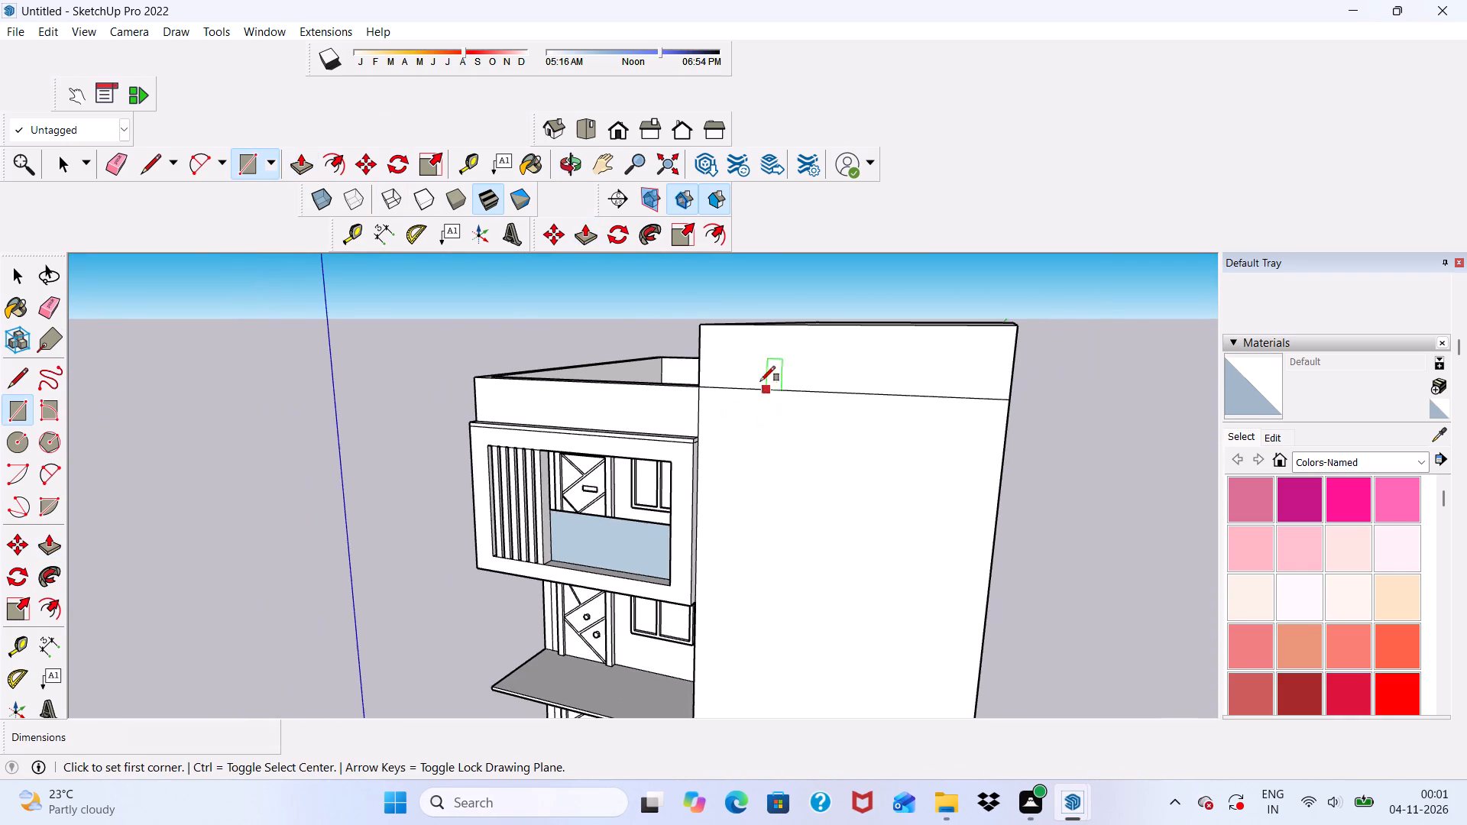
{"action": "scroll", "coordinate": [755, 380], "scroll_direction": "up", "scroll_amount": 3}
{"action": "scroll", "coordinate": [675, 307], "scroll_direction": "up", "scroll_amount": 4}
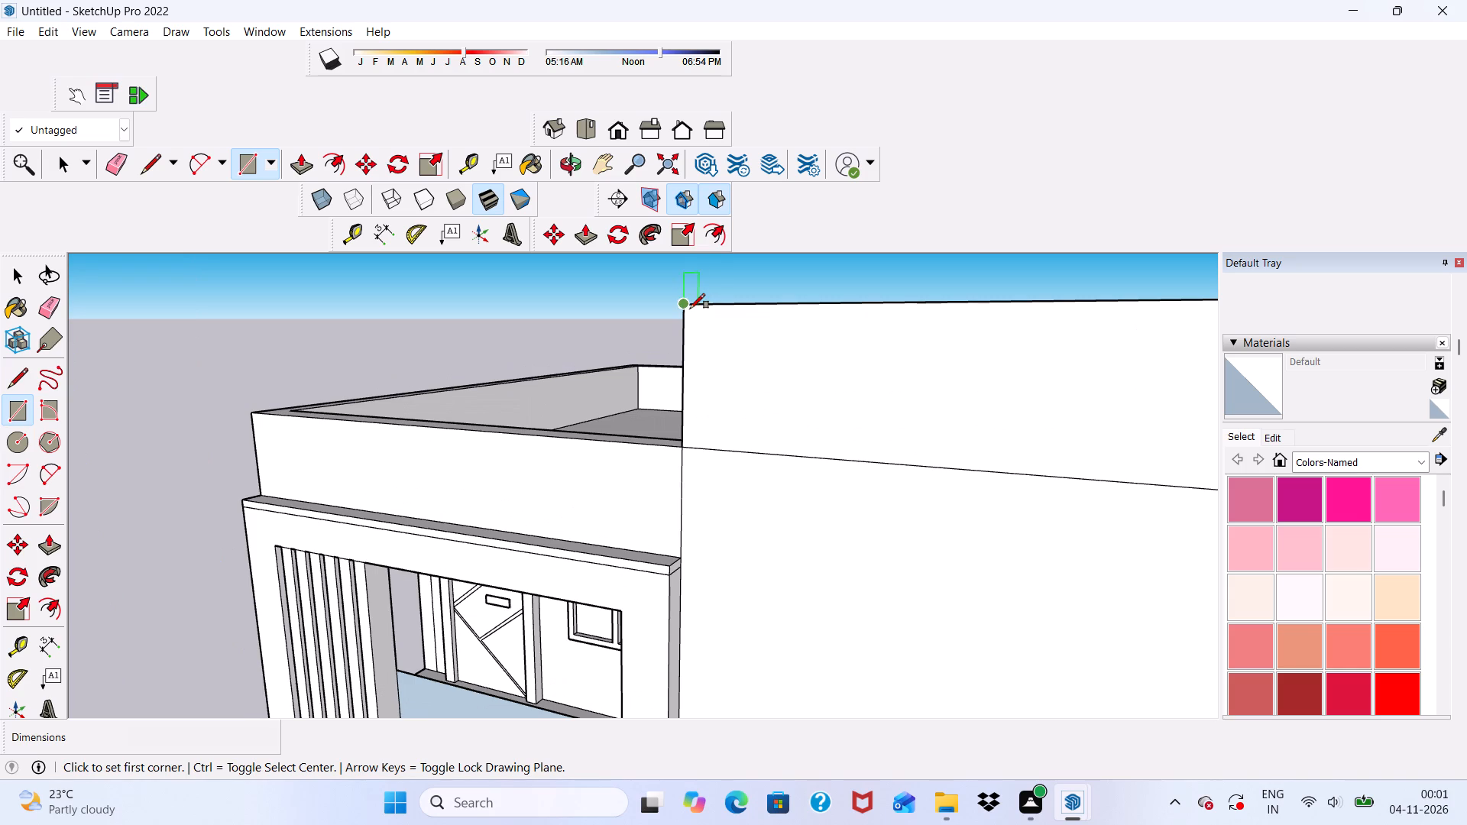
{"action": "left_click", "coordinate": [686, 311]}
{"action": "scroll", "coordinate": [704, 351], "scroll_direction": "down", "scroll_amount": 4}
{"action": "scroll", "coordinate": [830, 365], "scroll_direction": "down", "scroll_amount": 5}
{"action": "scroll", "coordinate": [957, 380], "scroll_direction": "up", "scroll_amount": 1}
{"action": "scroll", "coordinate": [941, 351], "scroll_direction": "down", "scroll_amount": 3}
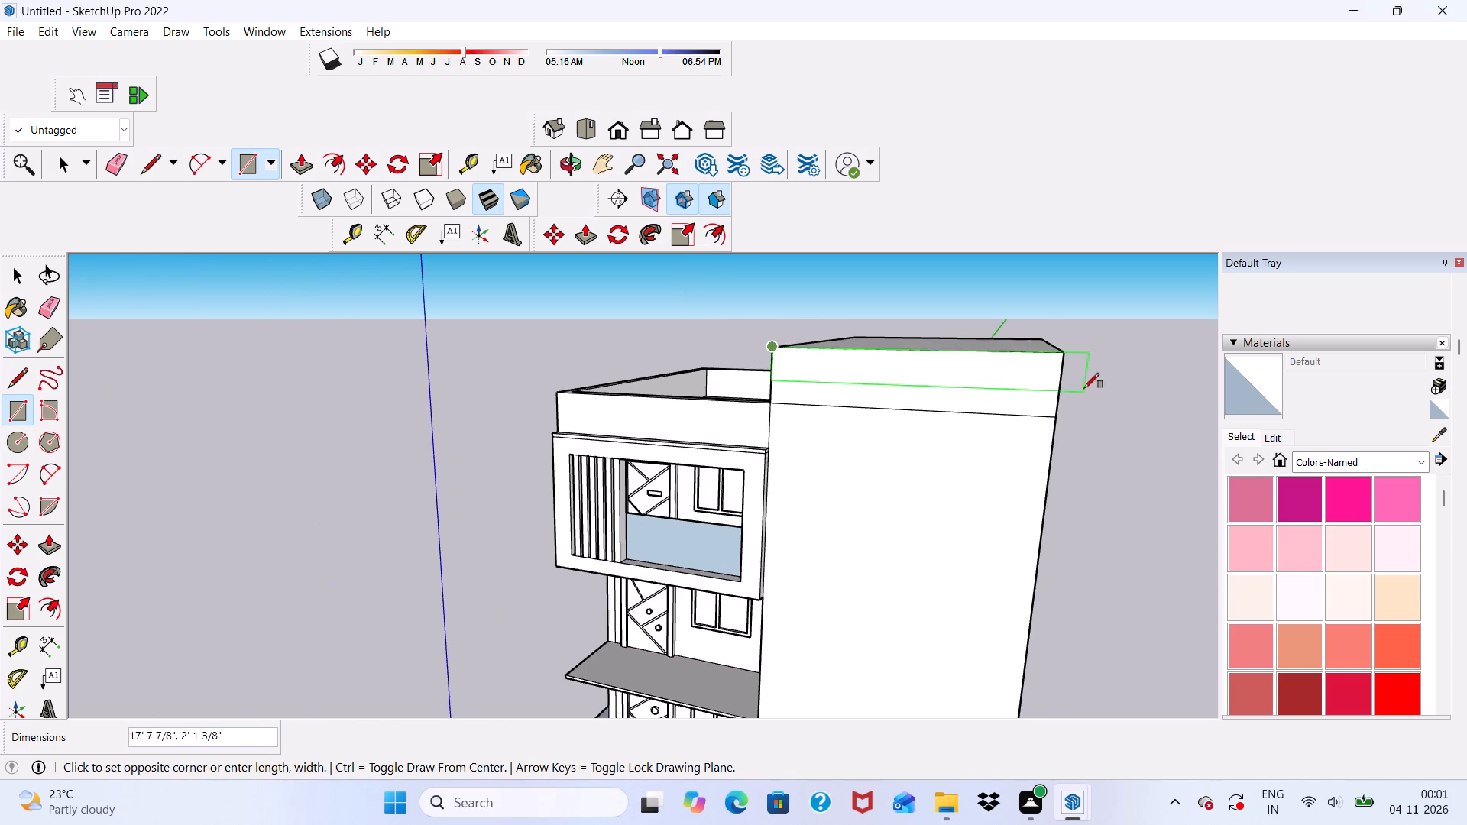
{"action": "scroll", "coordinate": [1080, 361], "scroll_direction": "up", "scroll_amount": 10}
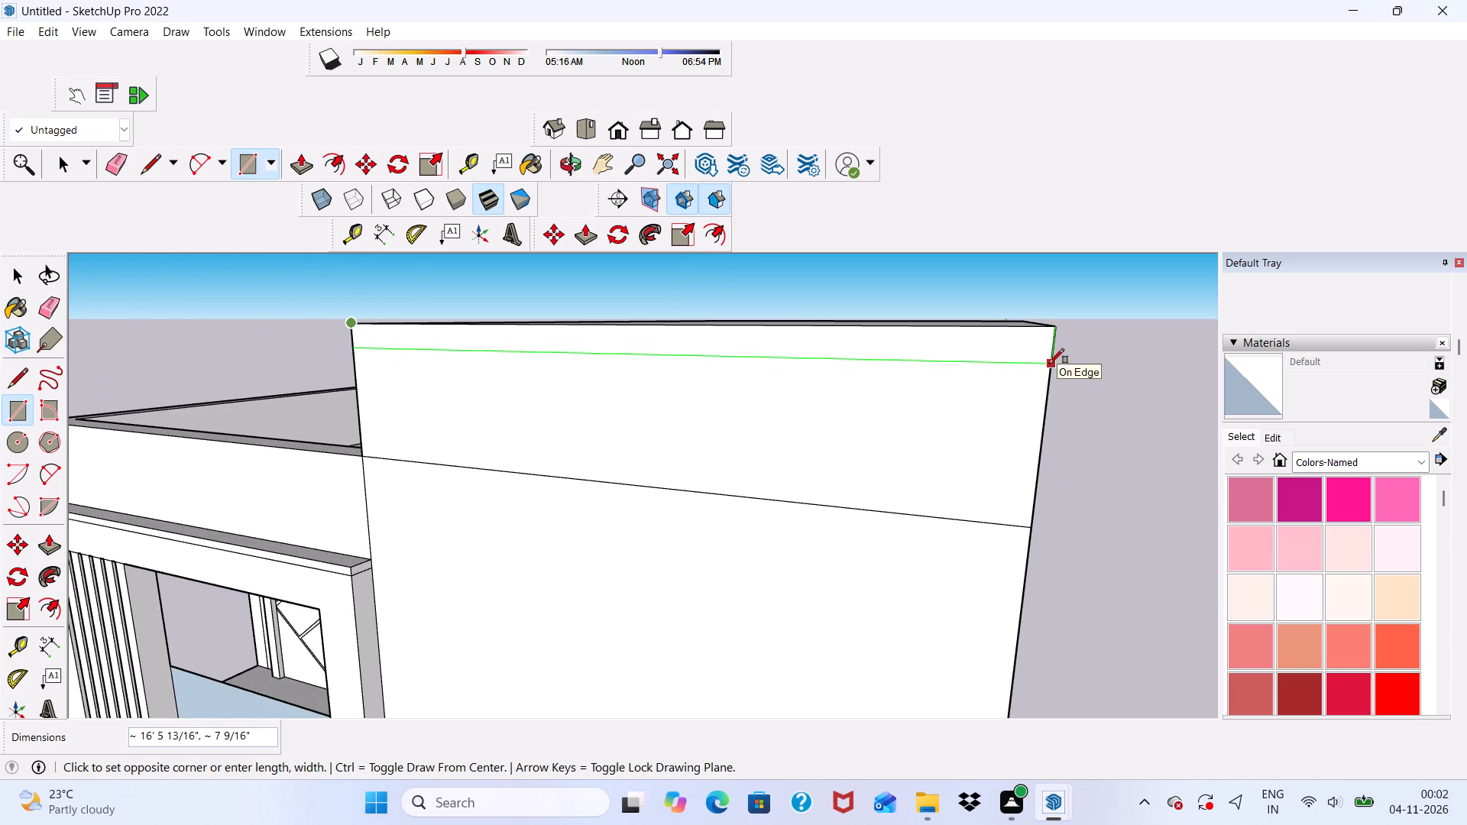
{"action": "middle_click_drag", "start_coordinate": [1044, 379], "coordinate": [1107, 377]}
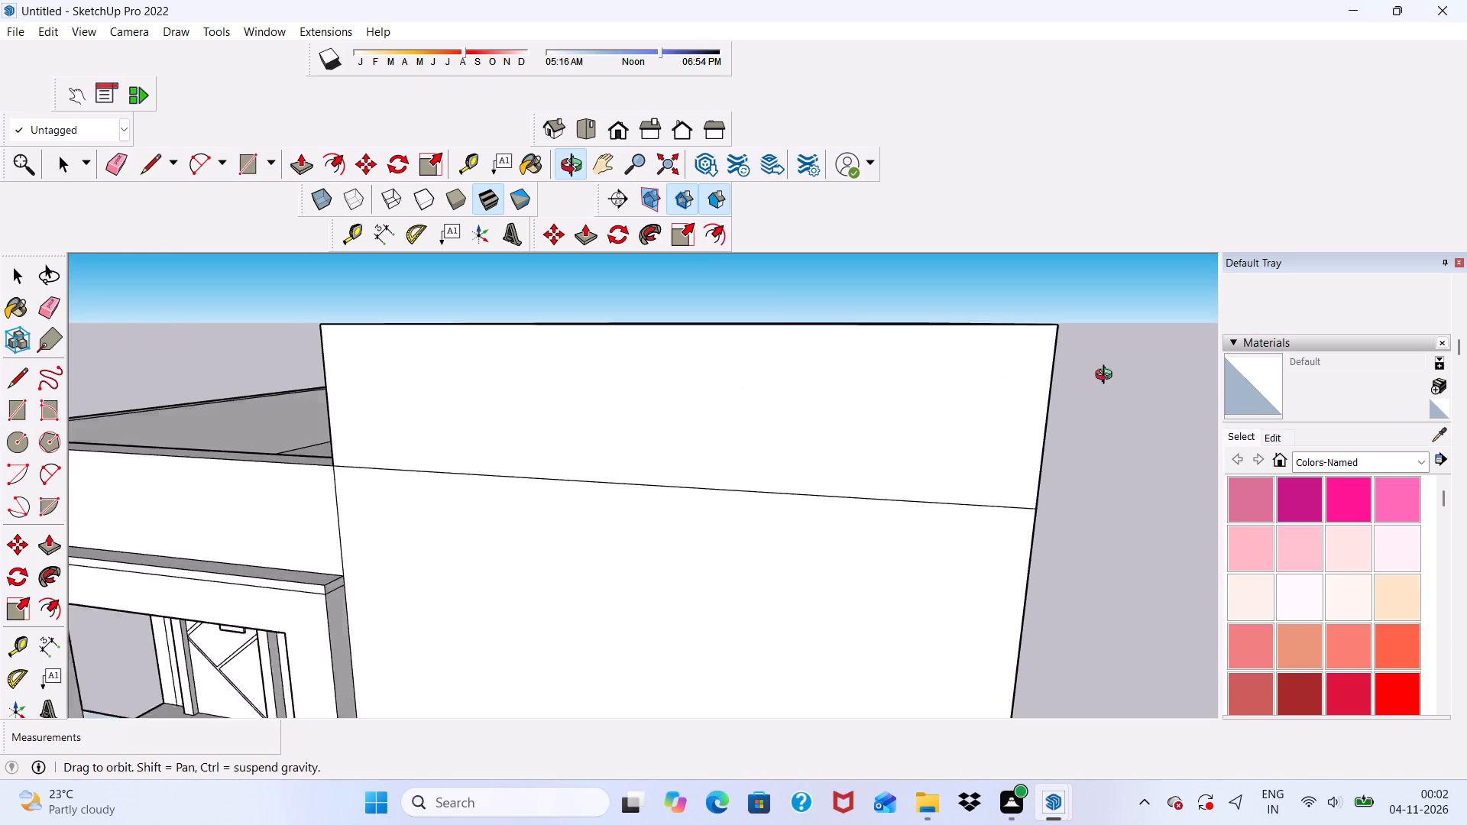
{"action": "middle_click_drag", "start_coordinate": [1107, 377], "coordinate": [1112, 377]}
{"action": "scroll", "coordinate": [1050, 373], "scroll_direction": "up", "scroll_amount": 3}
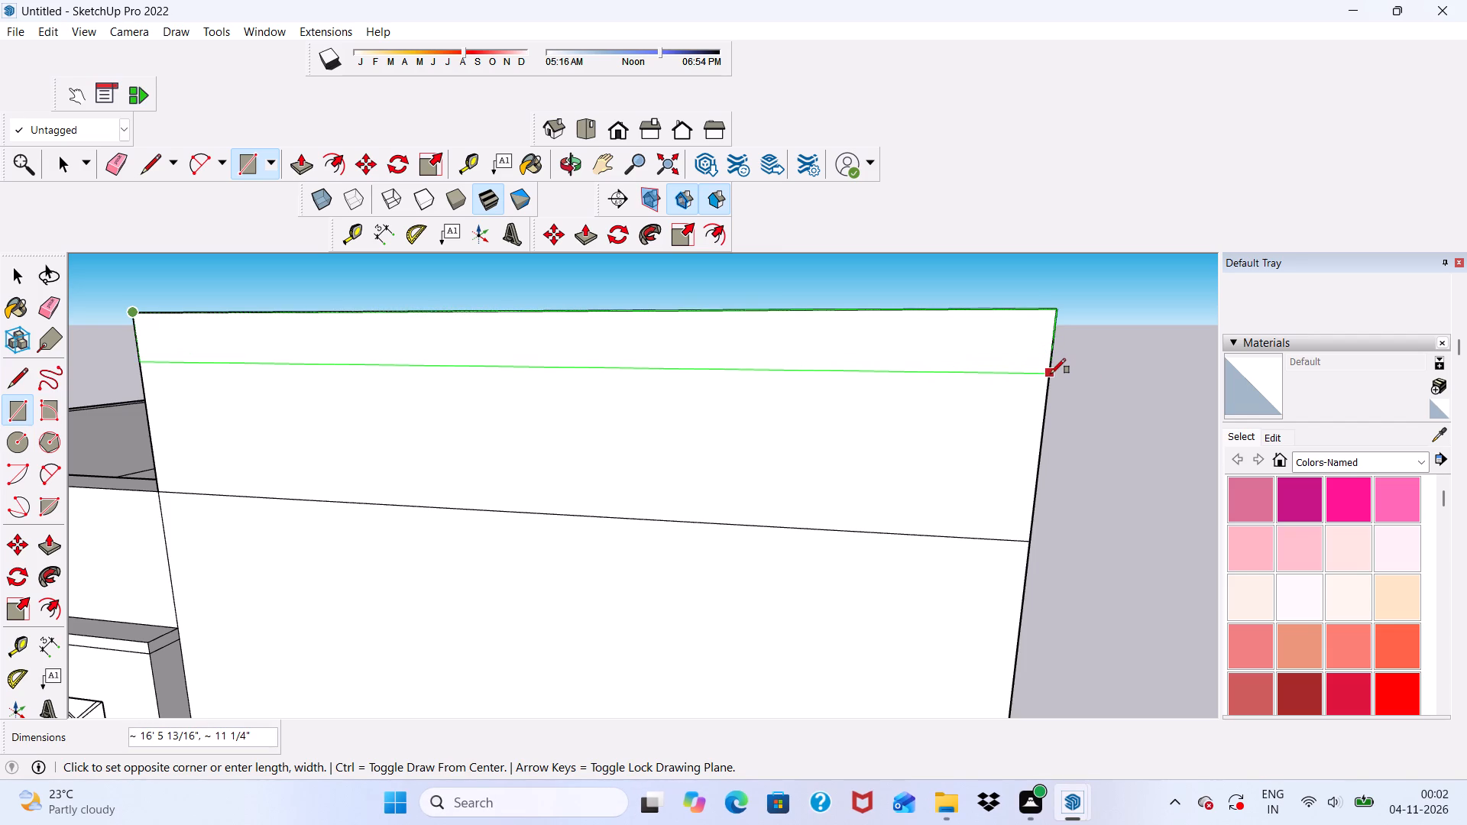
{"action": "left_click", "coordinate": [1051, 374]}
{"action": "scroll", "coordinate": [957, 378], "scroll_direction": "down", "scroll_amount": 4}
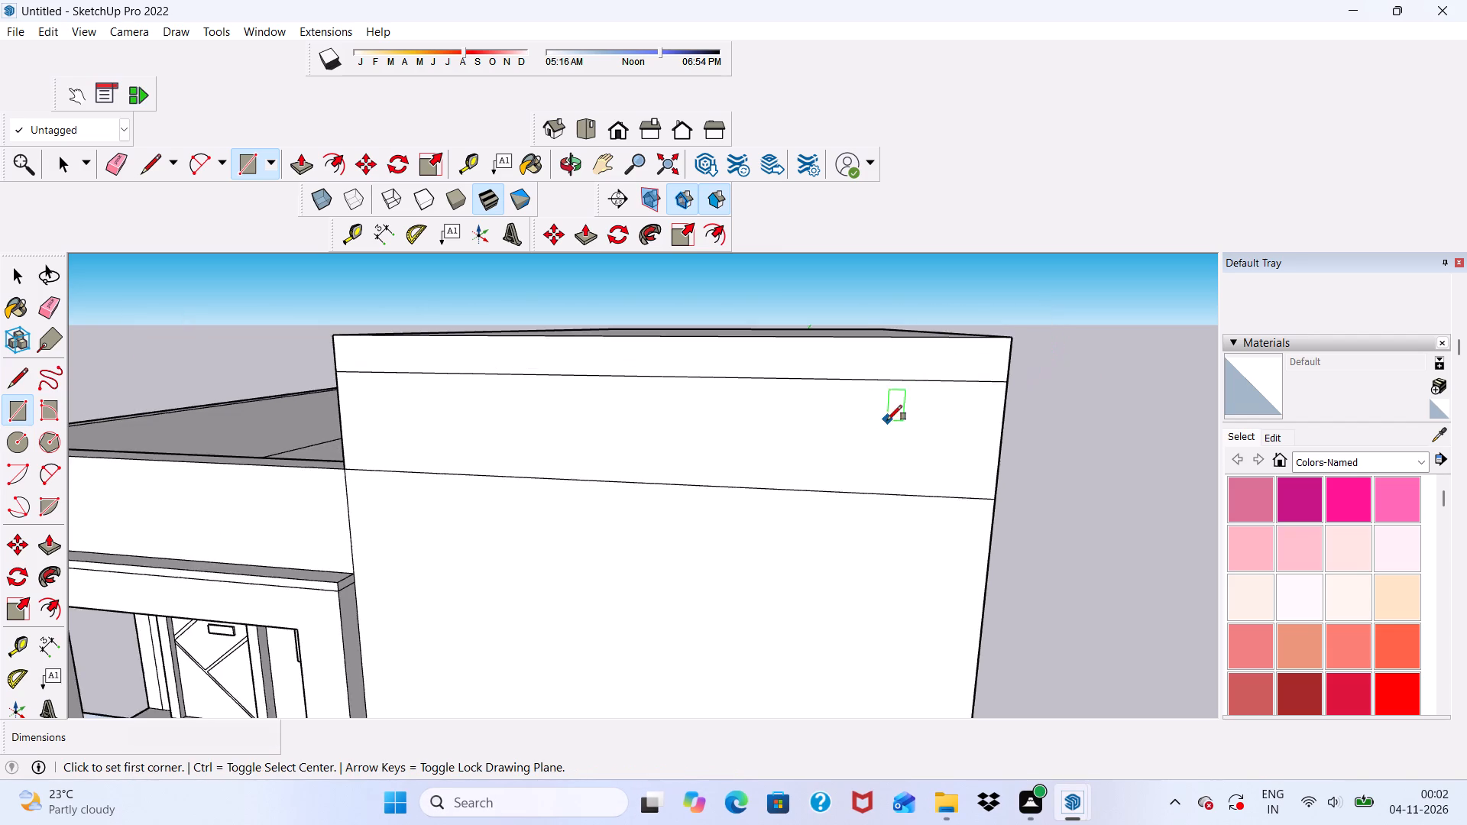
Extrude the narrow top band on the raised block's front face forward 1'.
{"action": "middle_click_drag", "start_coordinate": [887, 420], "coordinate": [1123, 412]}
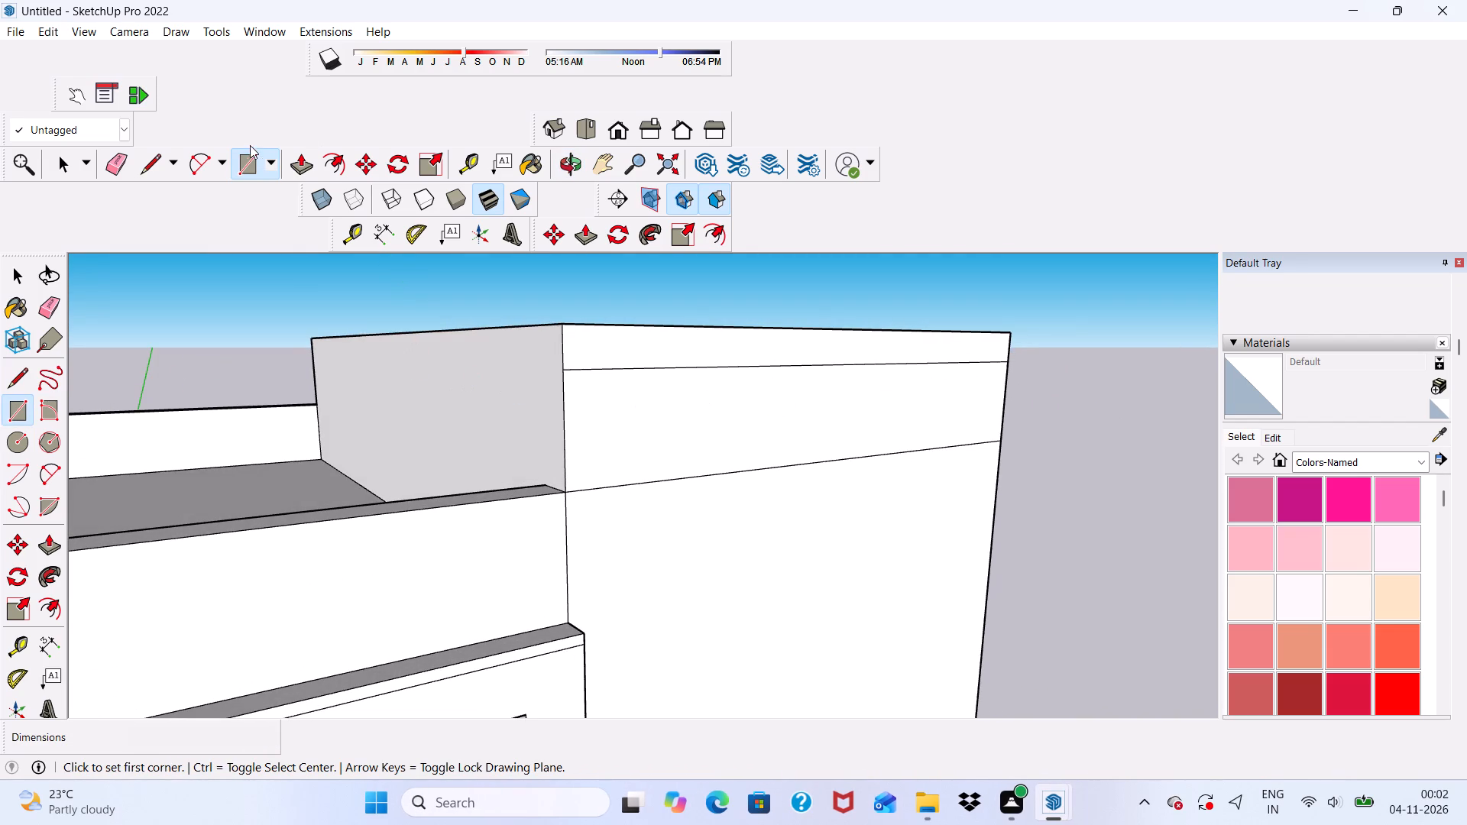
{"action": "left_click", "coordinate": [303, 160]}
{"action": "scroll", "coordinate": [601, 354], "scroll_direction": "up", "scroll_amount": 2}
{"action": "left_click", "coordinate": [607, 349]}
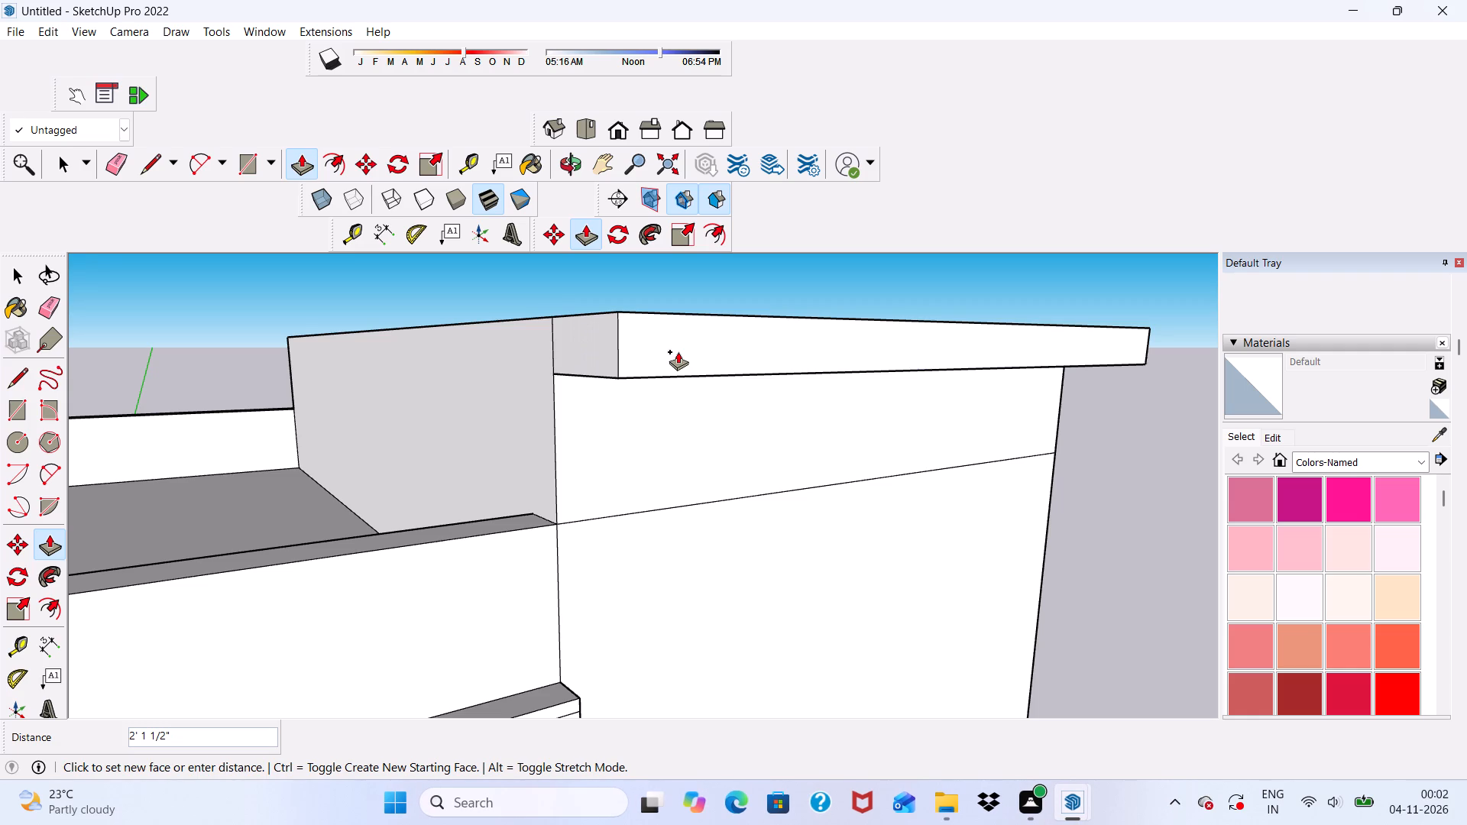
{"action": "type", "text": "1'"}
{"action": "key", "text": "Return"}
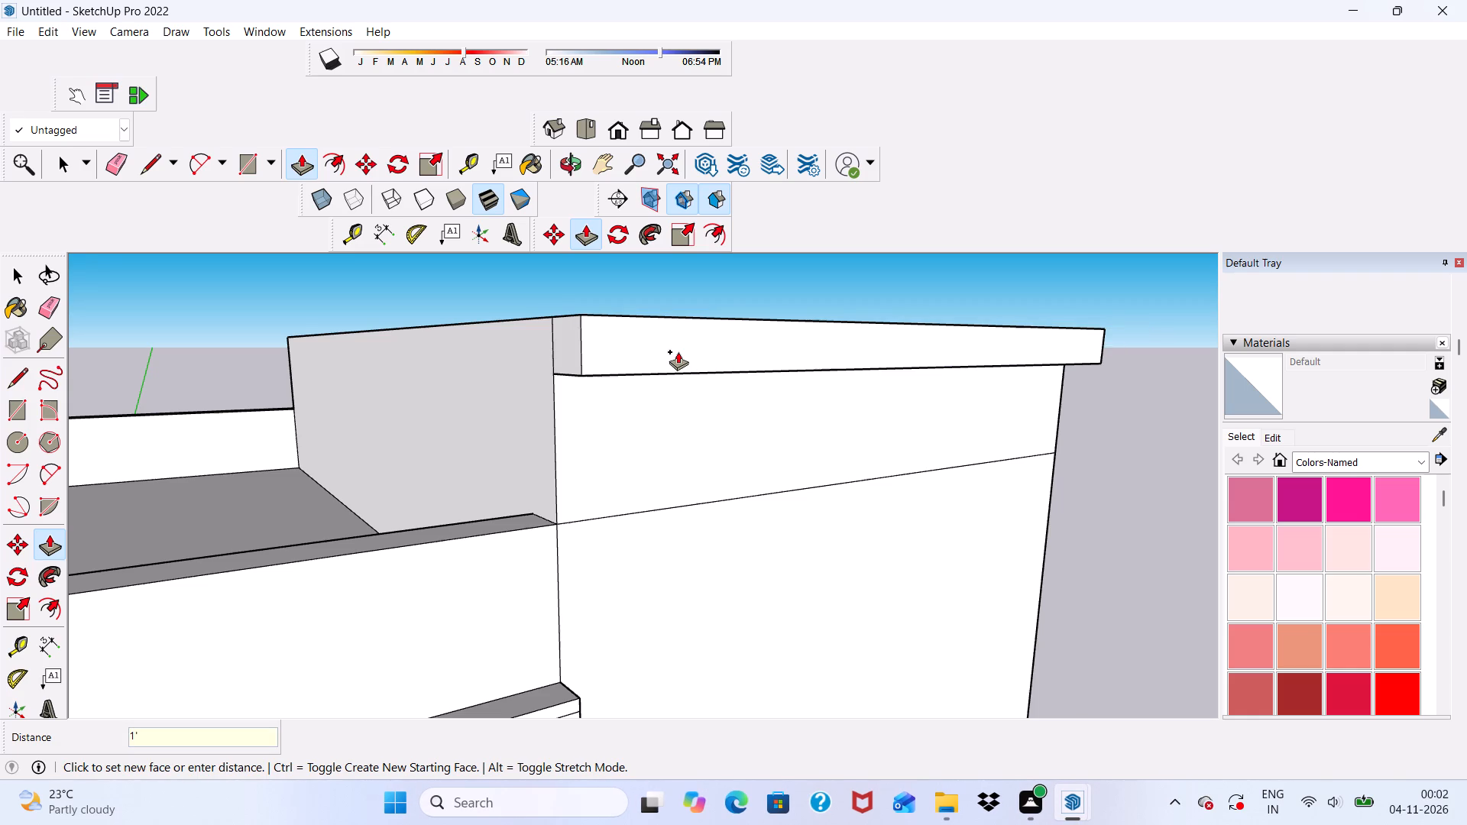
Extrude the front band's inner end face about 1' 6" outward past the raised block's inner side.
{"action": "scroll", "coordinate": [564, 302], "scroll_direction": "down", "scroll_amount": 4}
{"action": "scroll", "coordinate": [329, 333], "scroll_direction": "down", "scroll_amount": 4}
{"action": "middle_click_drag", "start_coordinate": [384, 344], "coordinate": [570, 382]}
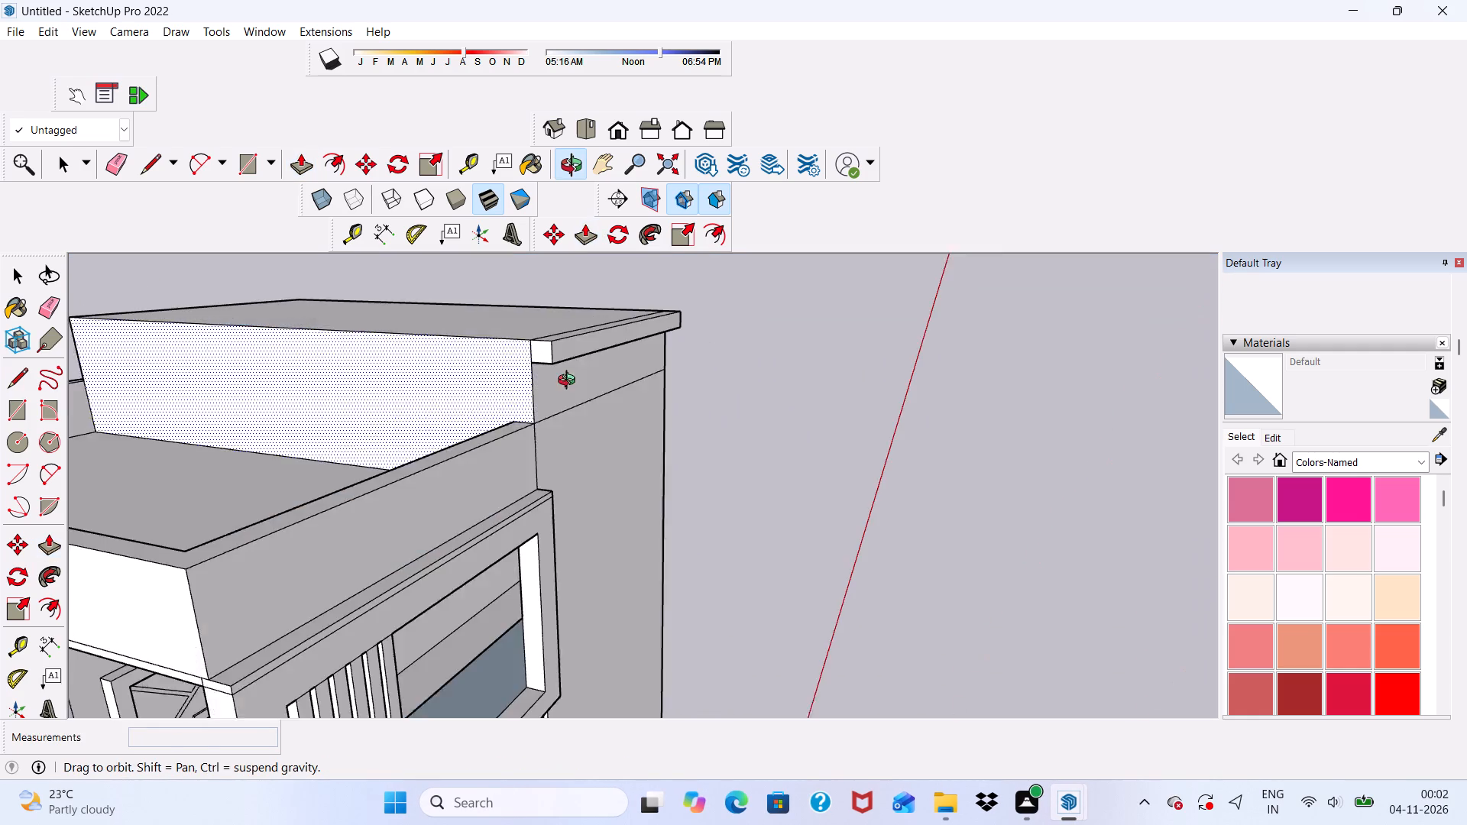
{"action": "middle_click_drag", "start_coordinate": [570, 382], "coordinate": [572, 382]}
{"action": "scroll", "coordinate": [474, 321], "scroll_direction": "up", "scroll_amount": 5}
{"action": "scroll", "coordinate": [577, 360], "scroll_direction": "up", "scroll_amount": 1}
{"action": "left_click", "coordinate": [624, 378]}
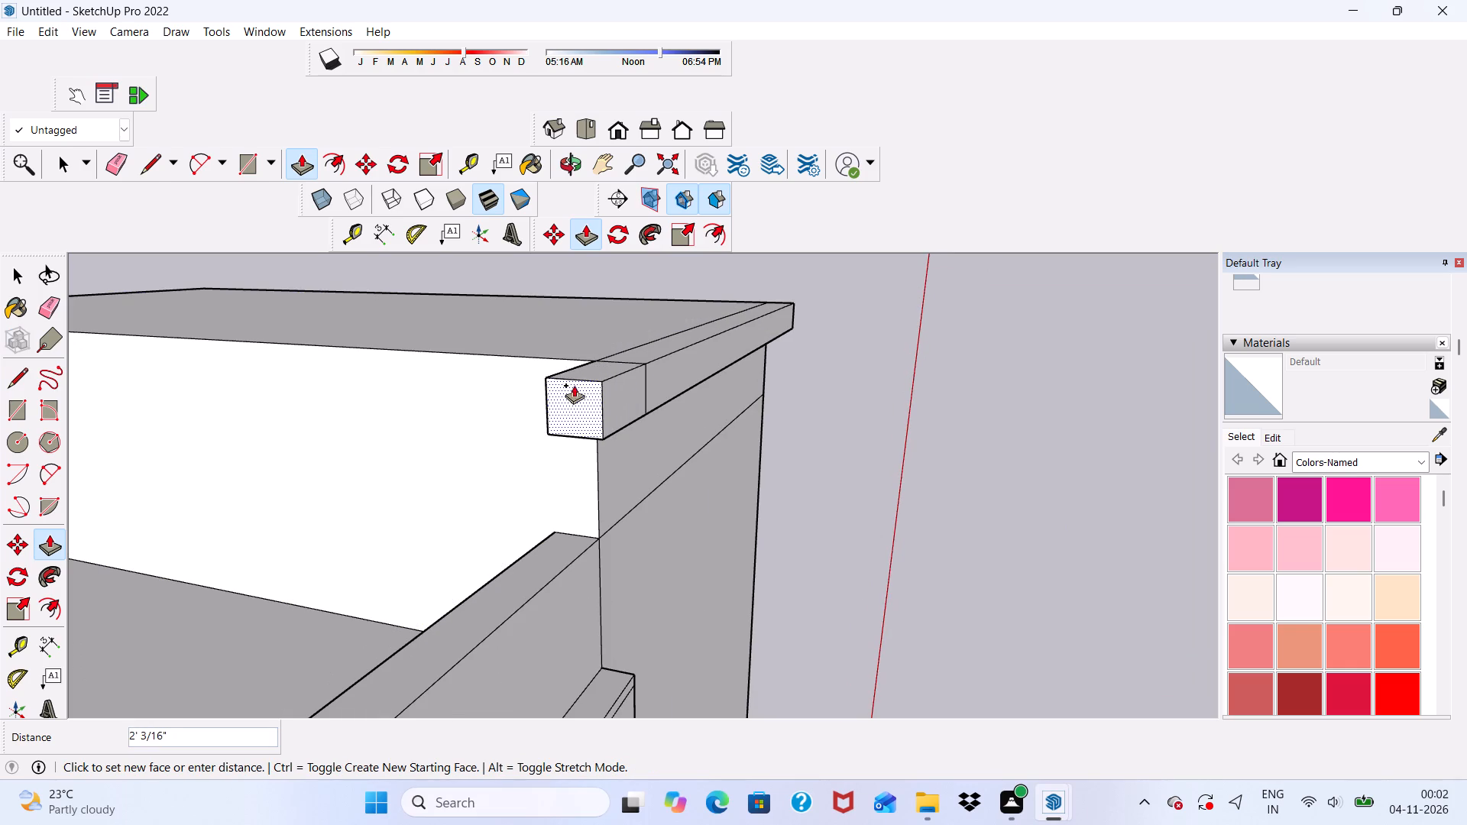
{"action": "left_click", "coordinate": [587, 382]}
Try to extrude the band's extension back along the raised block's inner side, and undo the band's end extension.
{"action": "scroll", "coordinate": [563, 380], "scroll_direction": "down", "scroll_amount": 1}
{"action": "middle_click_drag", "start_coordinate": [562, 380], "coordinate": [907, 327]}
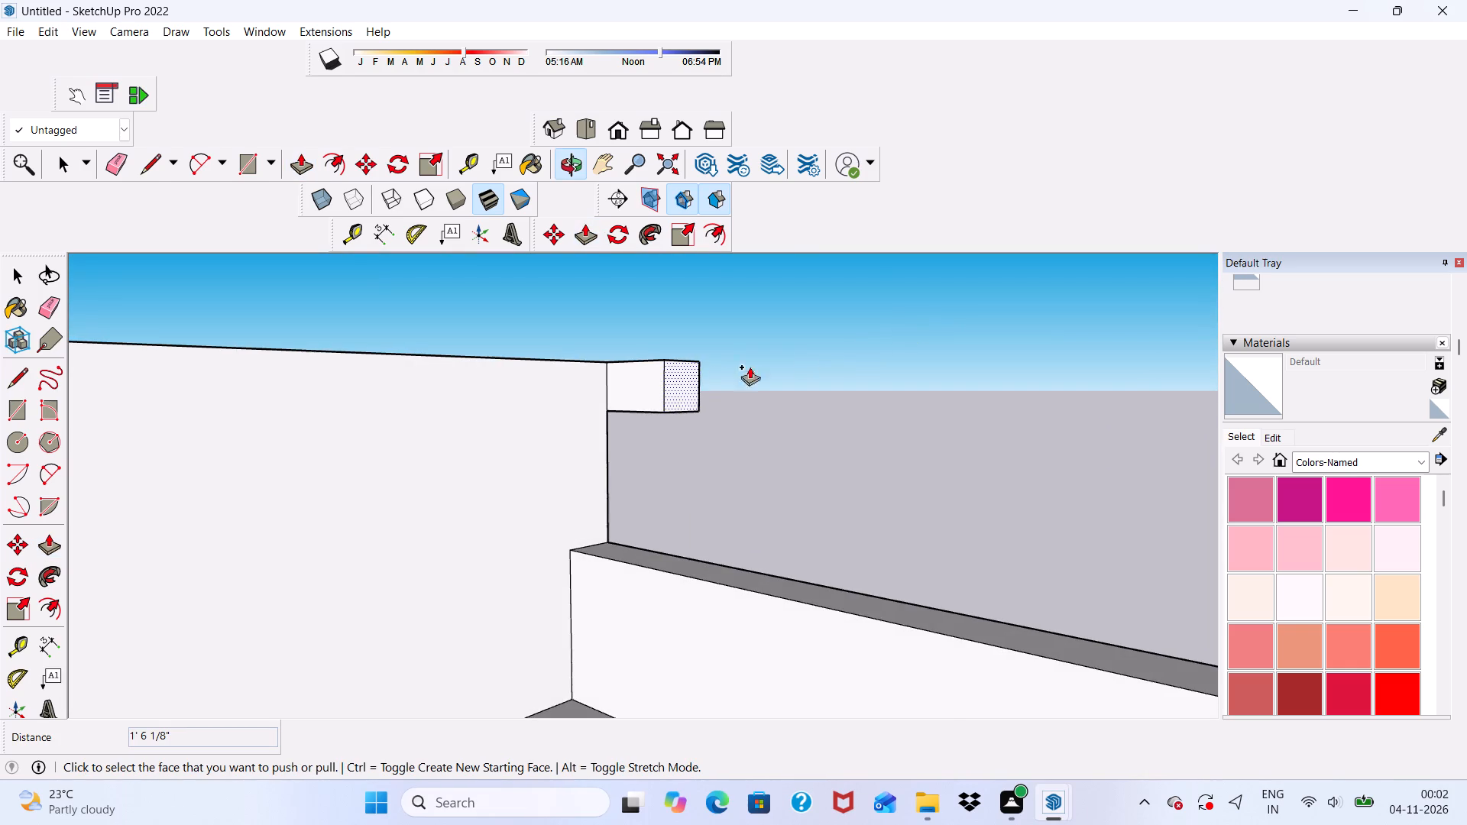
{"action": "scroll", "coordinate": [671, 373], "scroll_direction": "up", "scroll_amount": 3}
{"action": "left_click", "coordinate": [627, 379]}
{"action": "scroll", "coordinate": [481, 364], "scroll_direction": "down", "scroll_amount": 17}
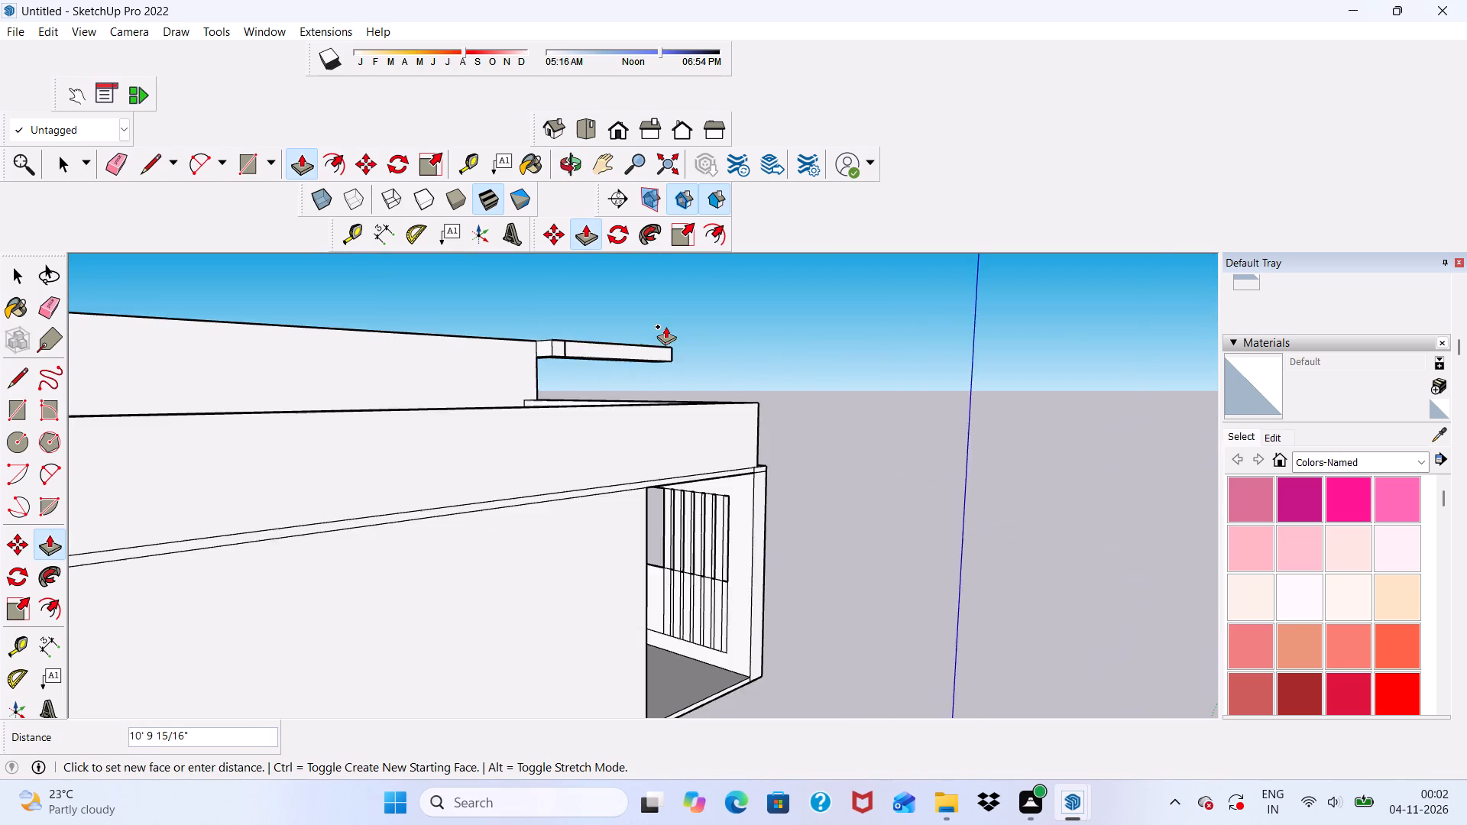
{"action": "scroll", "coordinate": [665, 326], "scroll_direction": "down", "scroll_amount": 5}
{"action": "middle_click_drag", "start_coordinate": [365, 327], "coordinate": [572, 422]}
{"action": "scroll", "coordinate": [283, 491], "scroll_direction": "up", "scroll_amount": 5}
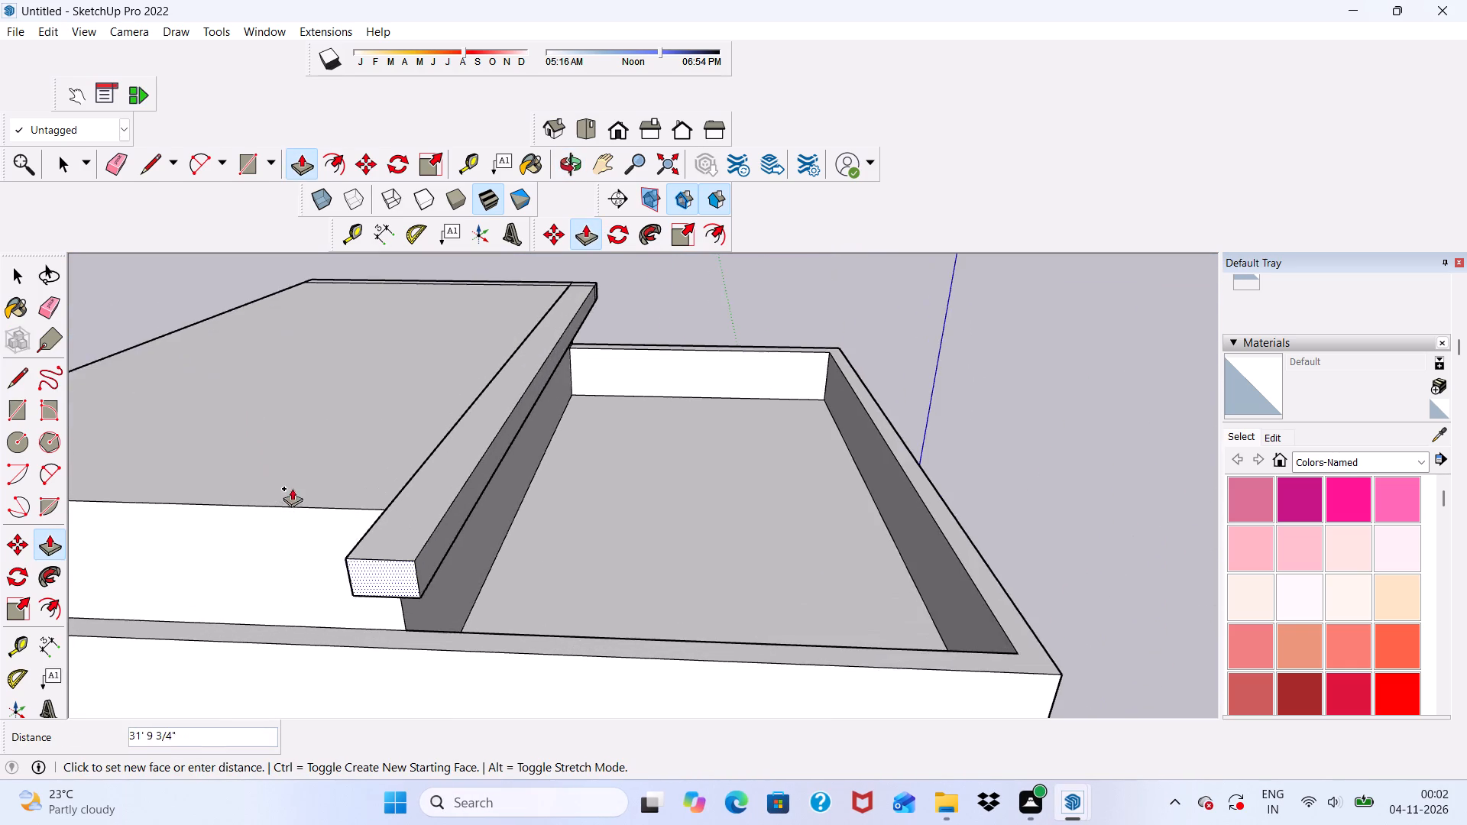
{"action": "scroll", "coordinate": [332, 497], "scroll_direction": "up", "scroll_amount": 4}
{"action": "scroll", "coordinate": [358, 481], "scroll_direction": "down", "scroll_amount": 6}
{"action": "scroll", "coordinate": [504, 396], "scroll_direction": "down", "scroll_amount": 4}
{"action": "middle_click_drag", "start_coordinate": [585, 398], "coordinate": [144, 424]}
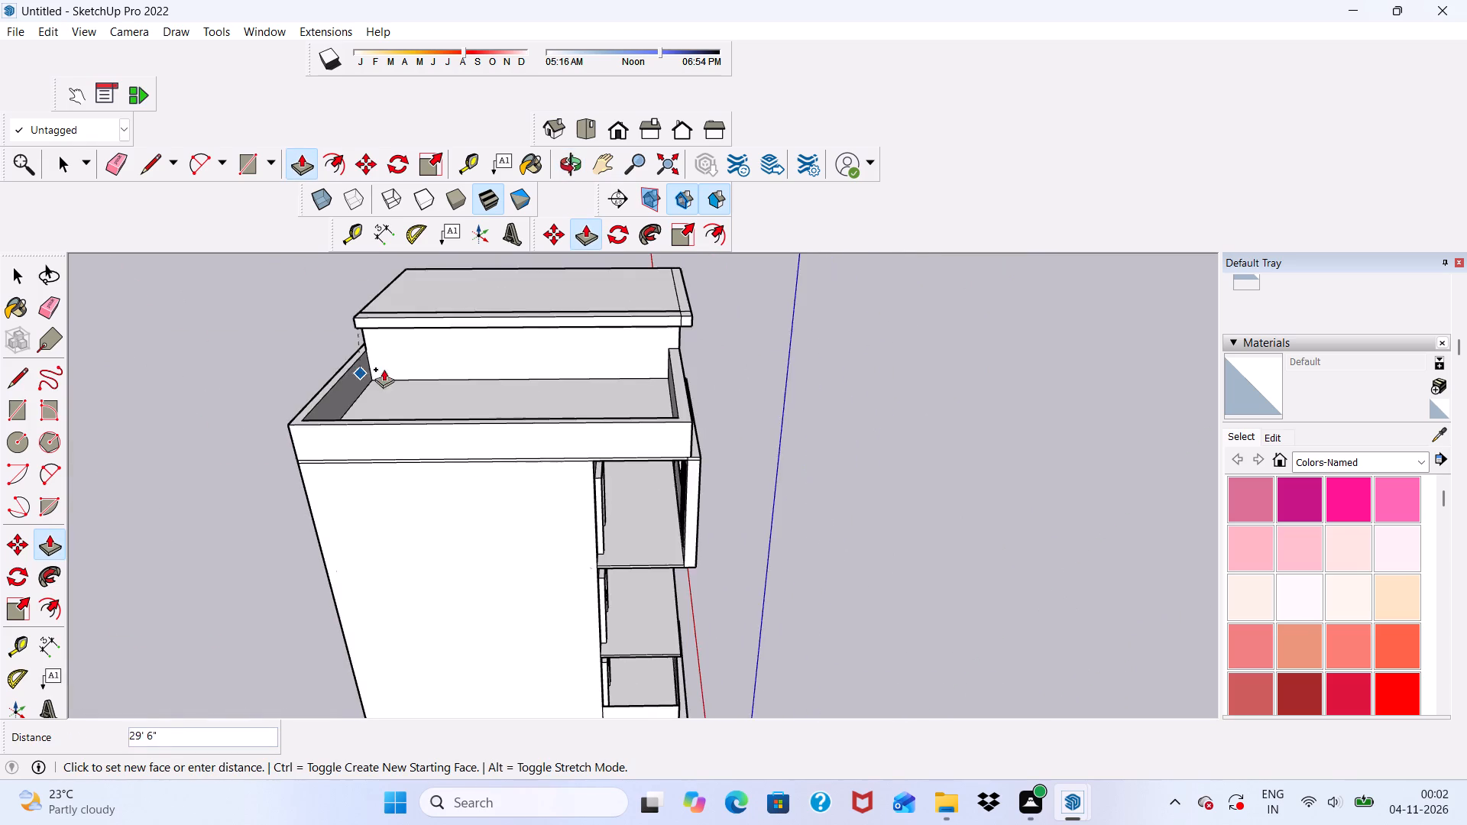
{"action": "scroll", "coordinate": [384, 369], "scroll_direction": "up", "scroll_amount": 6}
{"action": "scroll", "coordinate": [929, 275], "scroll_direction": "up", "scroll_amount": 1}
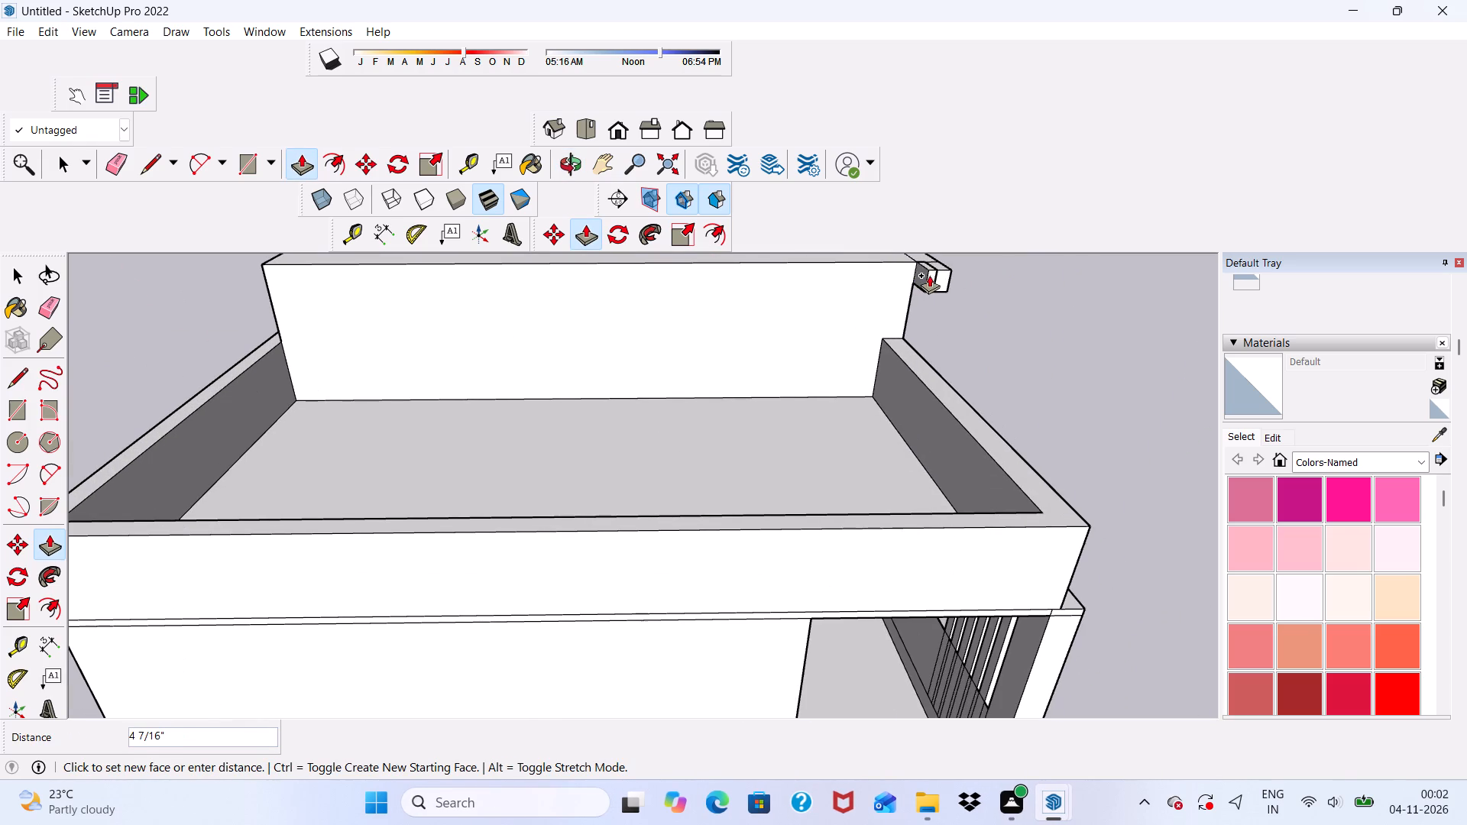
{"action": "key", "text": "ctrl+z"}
Extrude the front band's inner end face outward about 11" beyond the raised block's inner side.
{"action": "scroll", "coordinate": [581, 296], "scroll_direction": "up", "scroll_amount": 4}
{"action": "scroll", "coordinate": [724, 333], "scroll_direction": "down", "scroll_amount": 5}
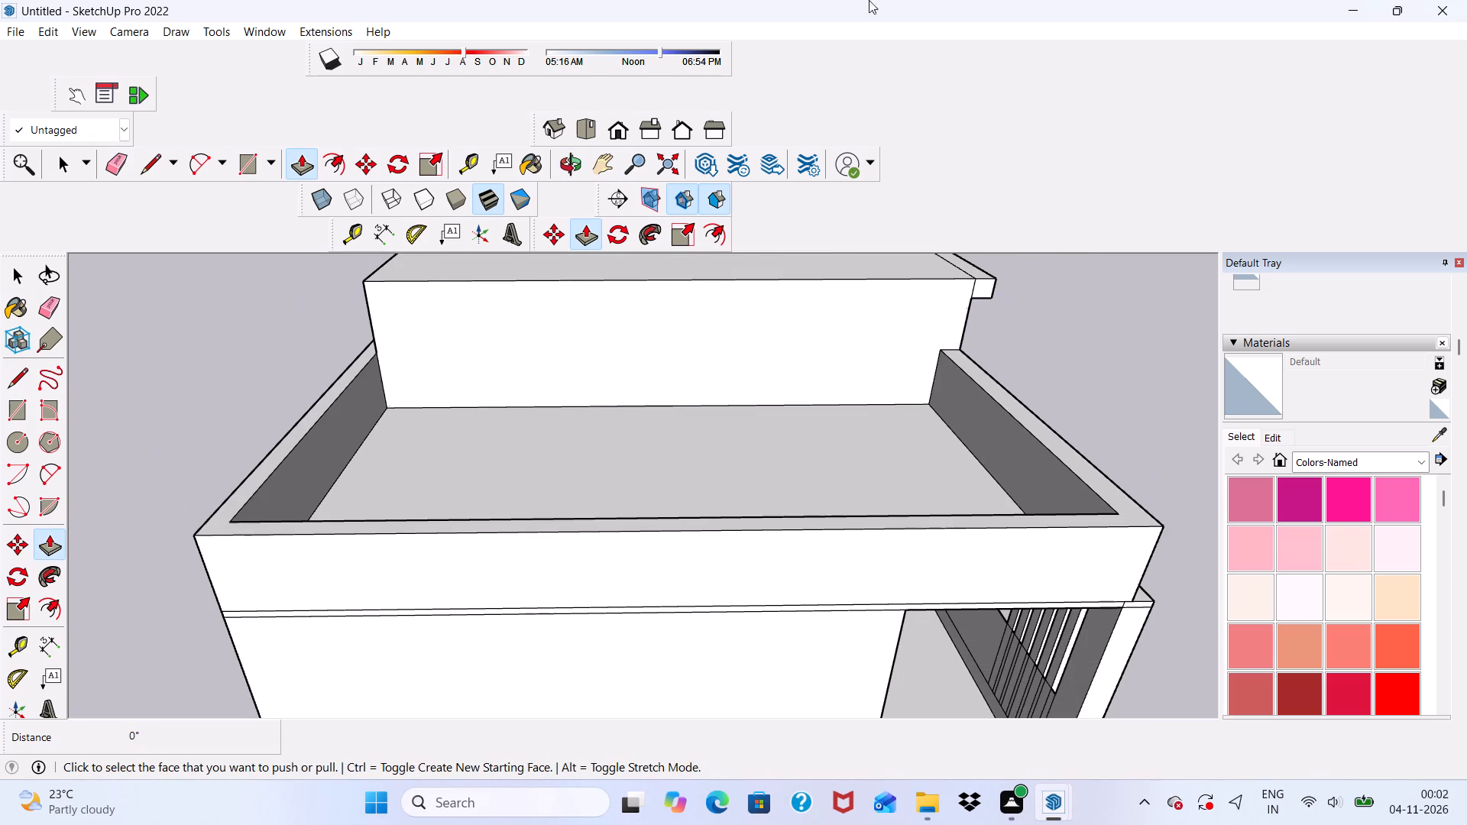
{"action": "scroll", "coordinate": [1046, 0], "scroll_direction": "up", "scroll_amount": 1}
{"action": "scroll", "coordinate": [1271, 201], "scroll_direction": "up", "scroll_amount": 4}
{"action": "scroll", "coordinate": [1181, 240], "scroll_direction": "down", "scroll_amount": 4}
{"action": "scroll", "coordinate": [1029, 267], "scroll_direction": "up", "scroll_amount": 5}
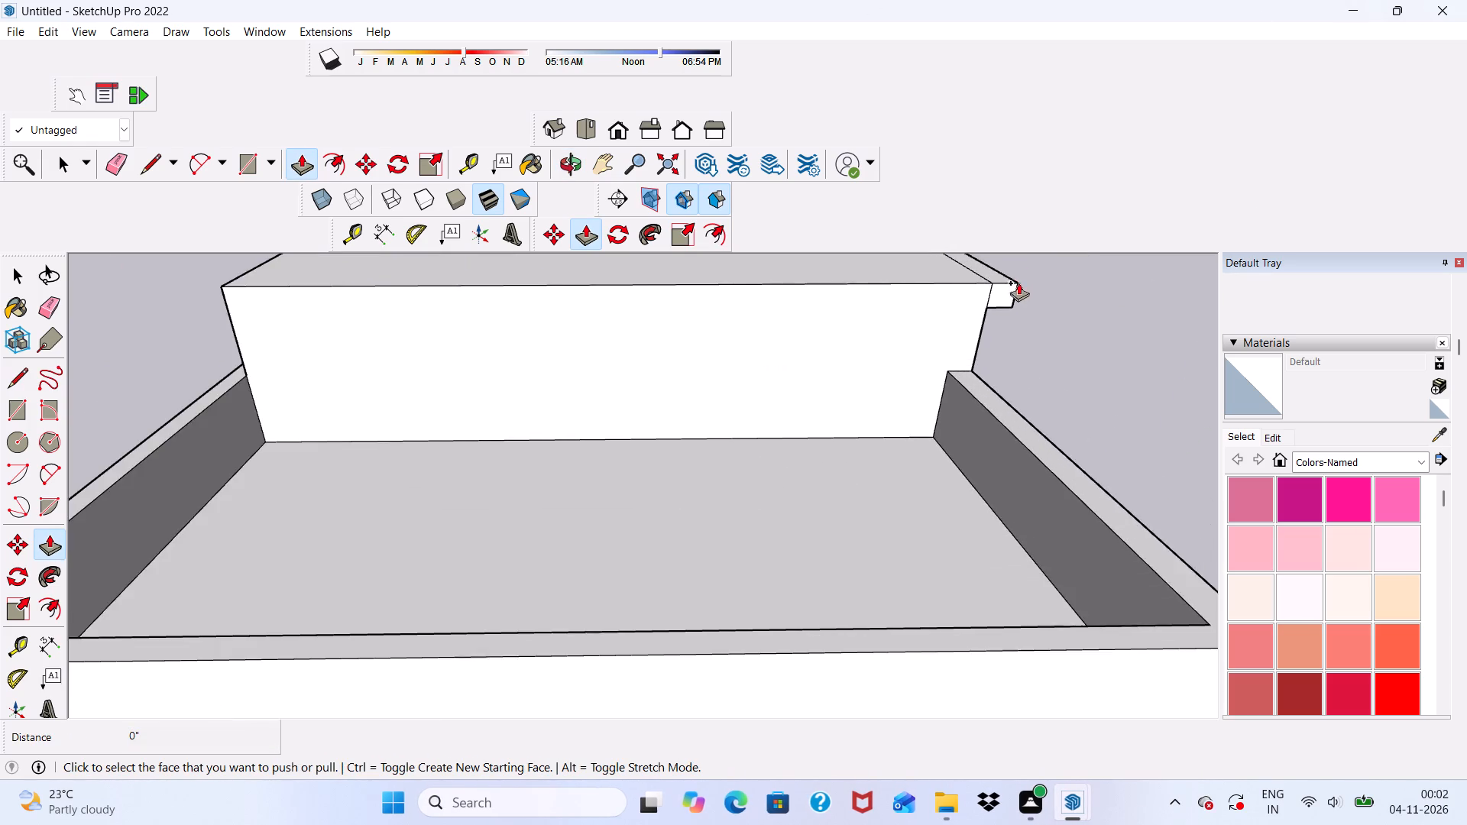
{"action": "scroll", "coordinate": [1018, 296], "scroll_direction": "up", "scroll_amount": 11}
{"action": "left_click", "coordinate": [972, 288]}
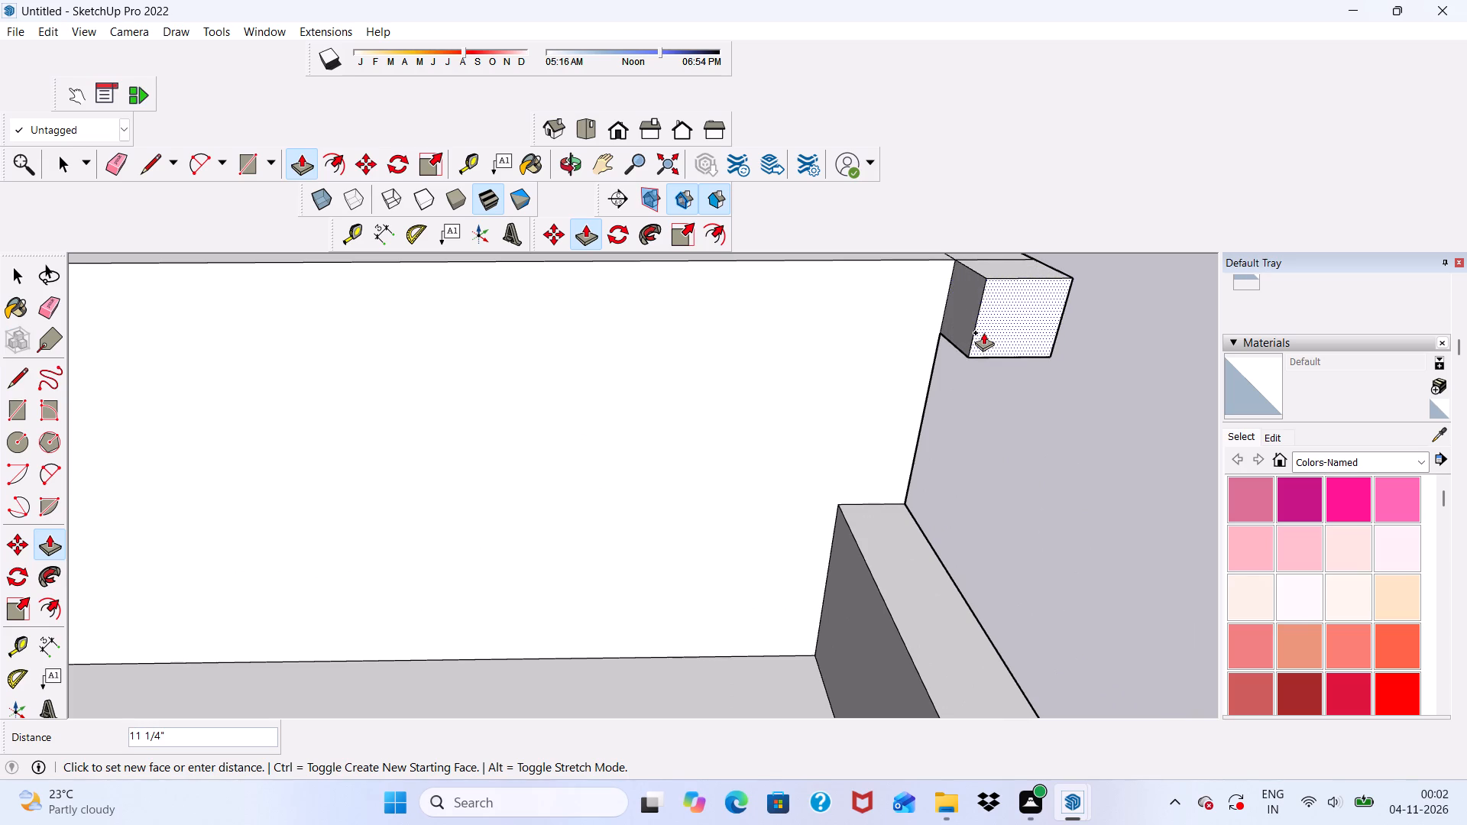
{"action": "left_click", "coordinate": [983, 332]}
Extrude the band's rear-facing end along the raised block's inner side, about 30' 3" back past its rear face.
{"action": "left_click", "coordinate": [965, 319]}
{"action": "scroll", "coordinate": [741, 309], "scroll_direction": "down", "scroll_amount": 5}
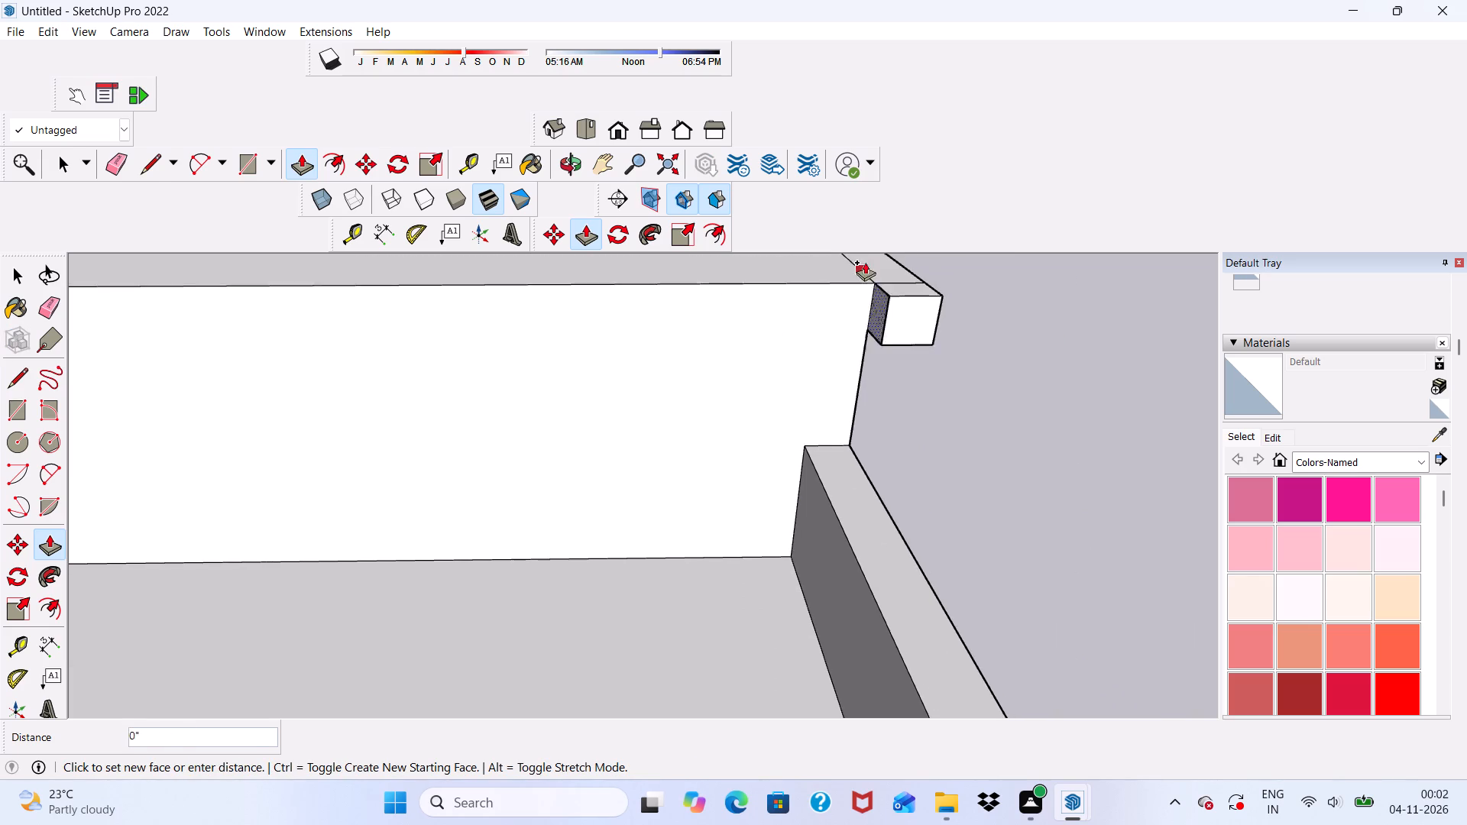
{"action": "scroll", "coordinate": [870, 279], "scroll_direction": "down", "scroll_amount": 12}
{"action": "scroll", "coordinate": [502, 336], "scroll_direction": "up", "scroll_amount": 5}
{"action": "scroll", "coordinate": [361, 338], "scroll_direction": "up", "scroll_amount": 8}
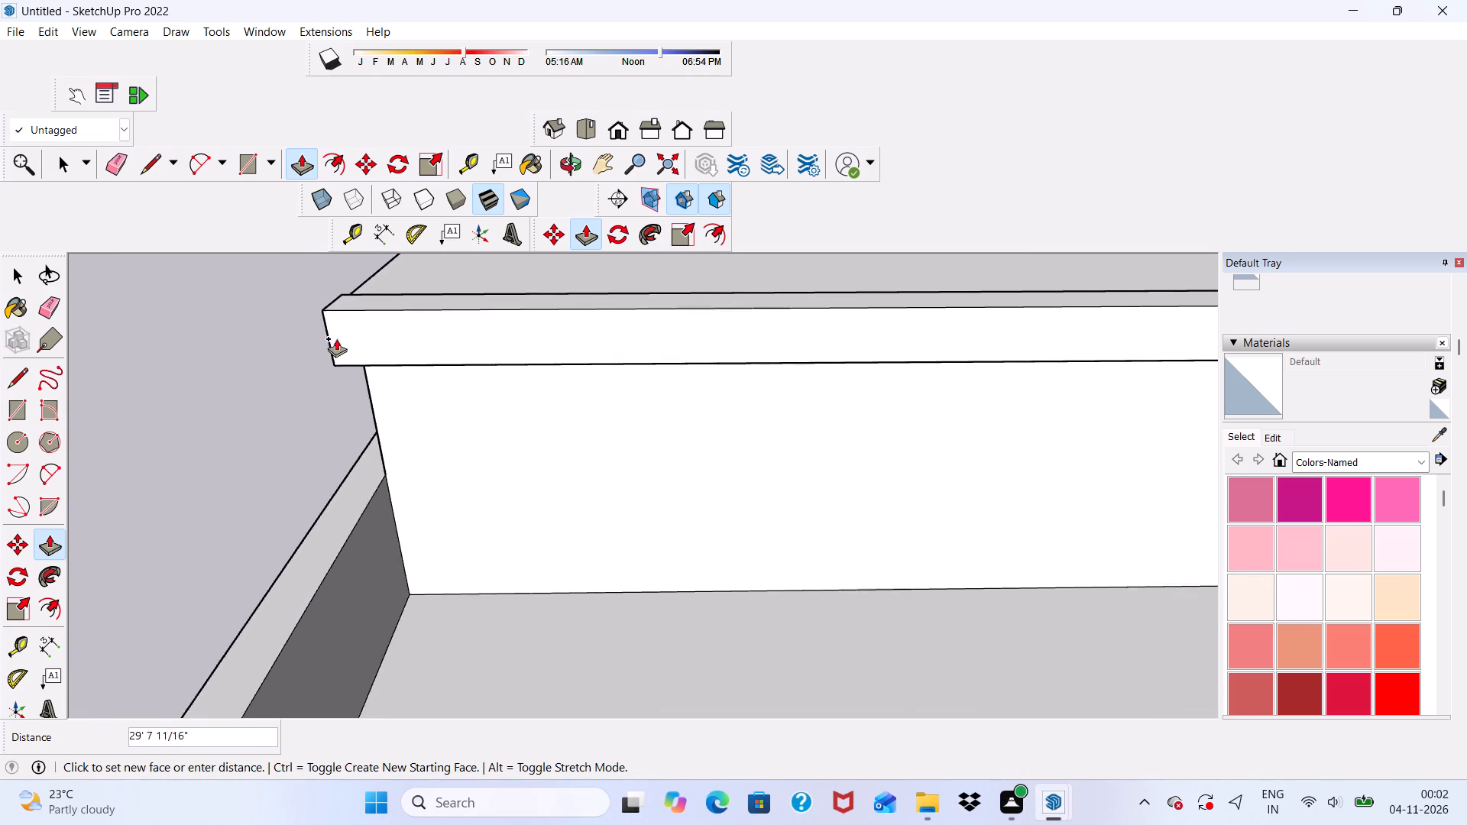
{"action": "scroll", "coordinate": [336, 338], "scroll_direction": "up", "scroll_amount": 1}
{"action": "scroll", "coordinate": [335, 338], "scroll_direction": "down", "scroll_amount": 1}
{"action": "middle_click_drag", "start_coordinate": [341, 329], "coordinate": [792, 250]}
{"action": "scroll", "coordinate": [478, 322], "scroll_direction": "down", "scroll_amount": 3}
{"action": "middle_click_drag", "start_coordinate": [531, 319], "coordinate": [597, 311]}
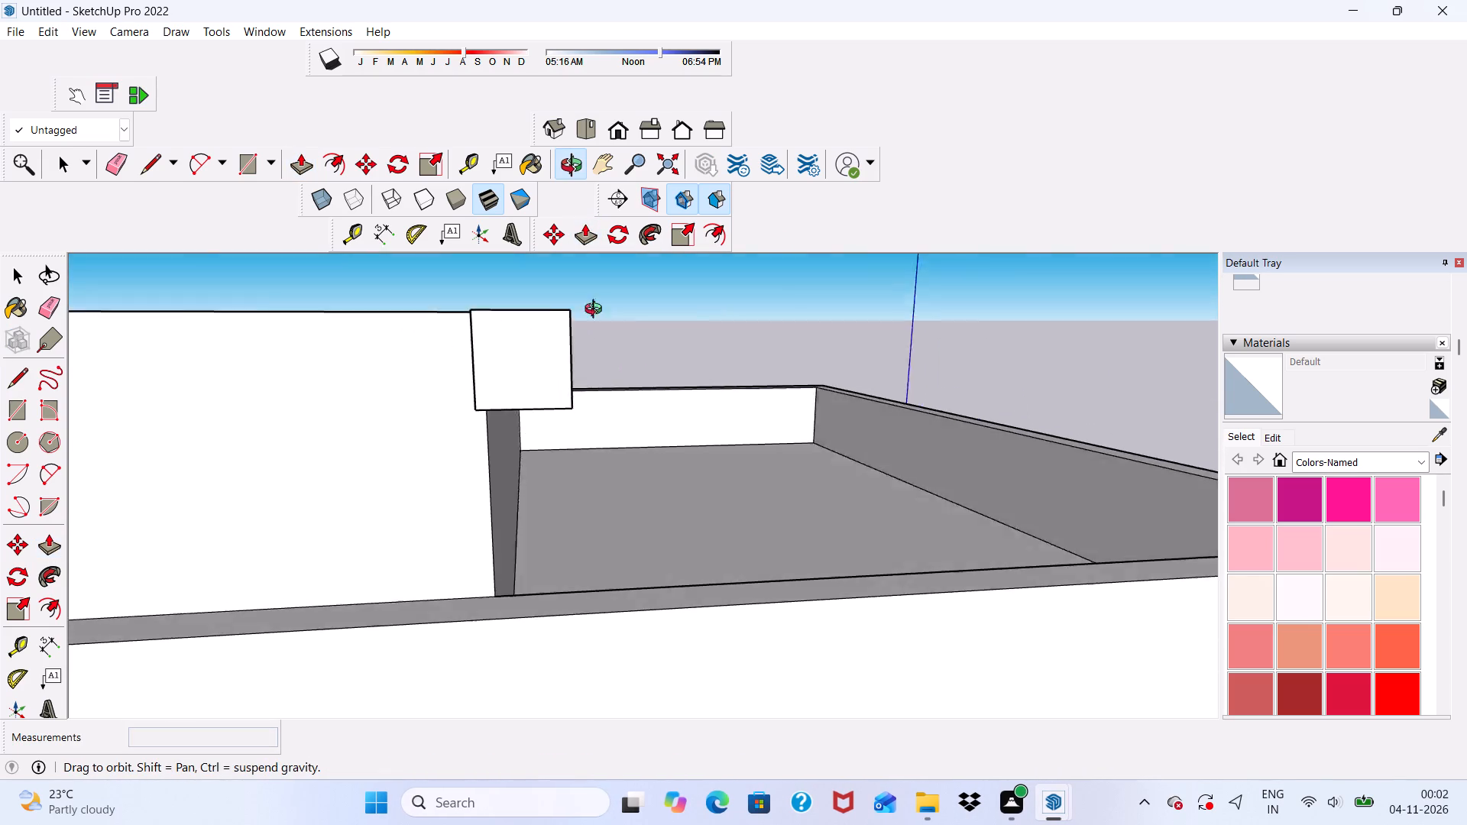
{"action": "middle_click_drag", "start_coordinate": [597, 311], "coordinate": [785, 358]}
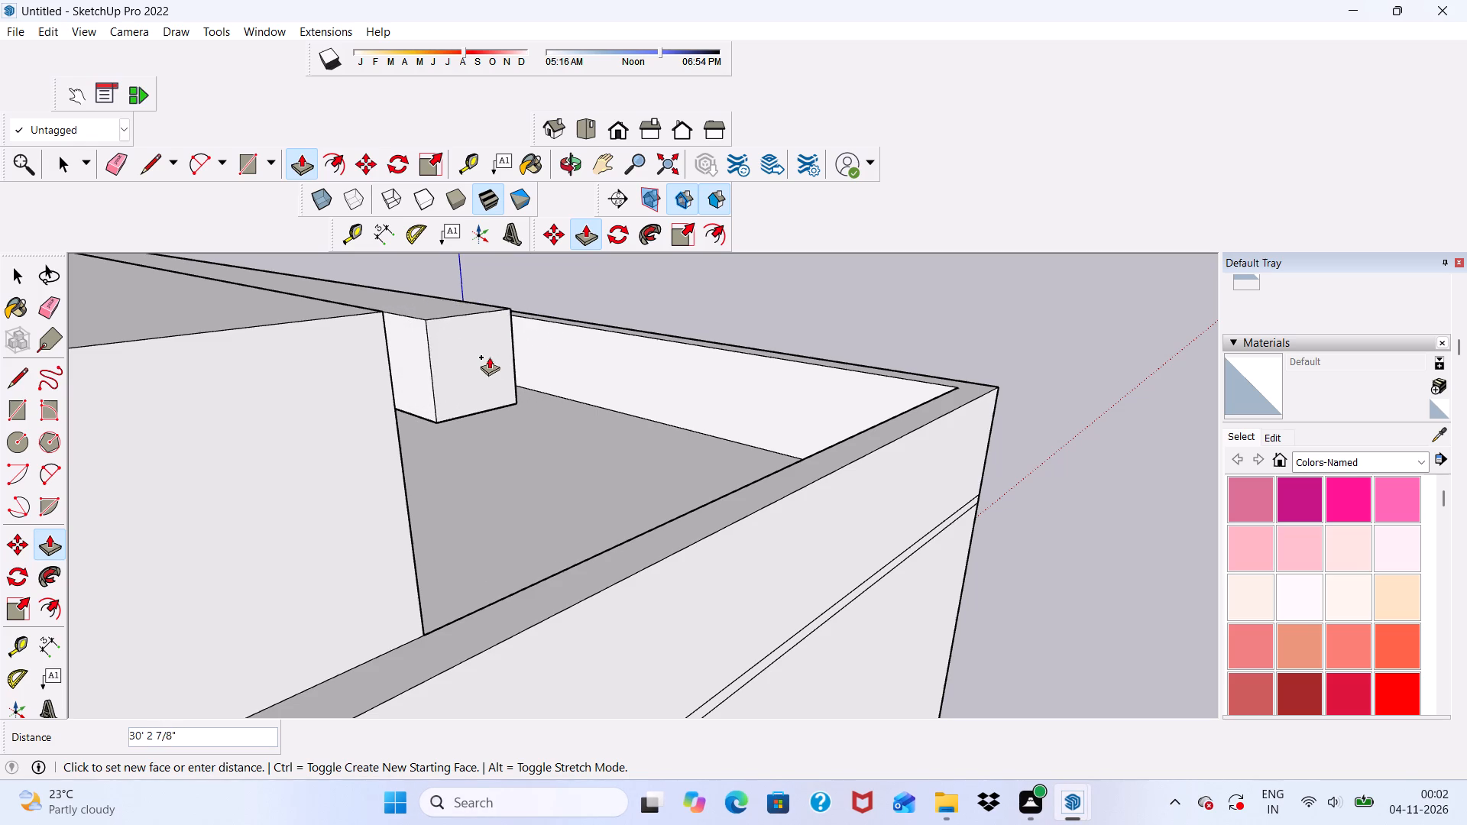
{"action": "left_click", "coordinate": [497, 359]}
Extrude the band across the raised block's rear face from the inner corner to the outer corner.
{"action": "scroll", "coordinate": [411, 369], "scroll_direction": "up", "scroll_amount": 3}
{"action": "left_click", "coordinate": [426, 361]}
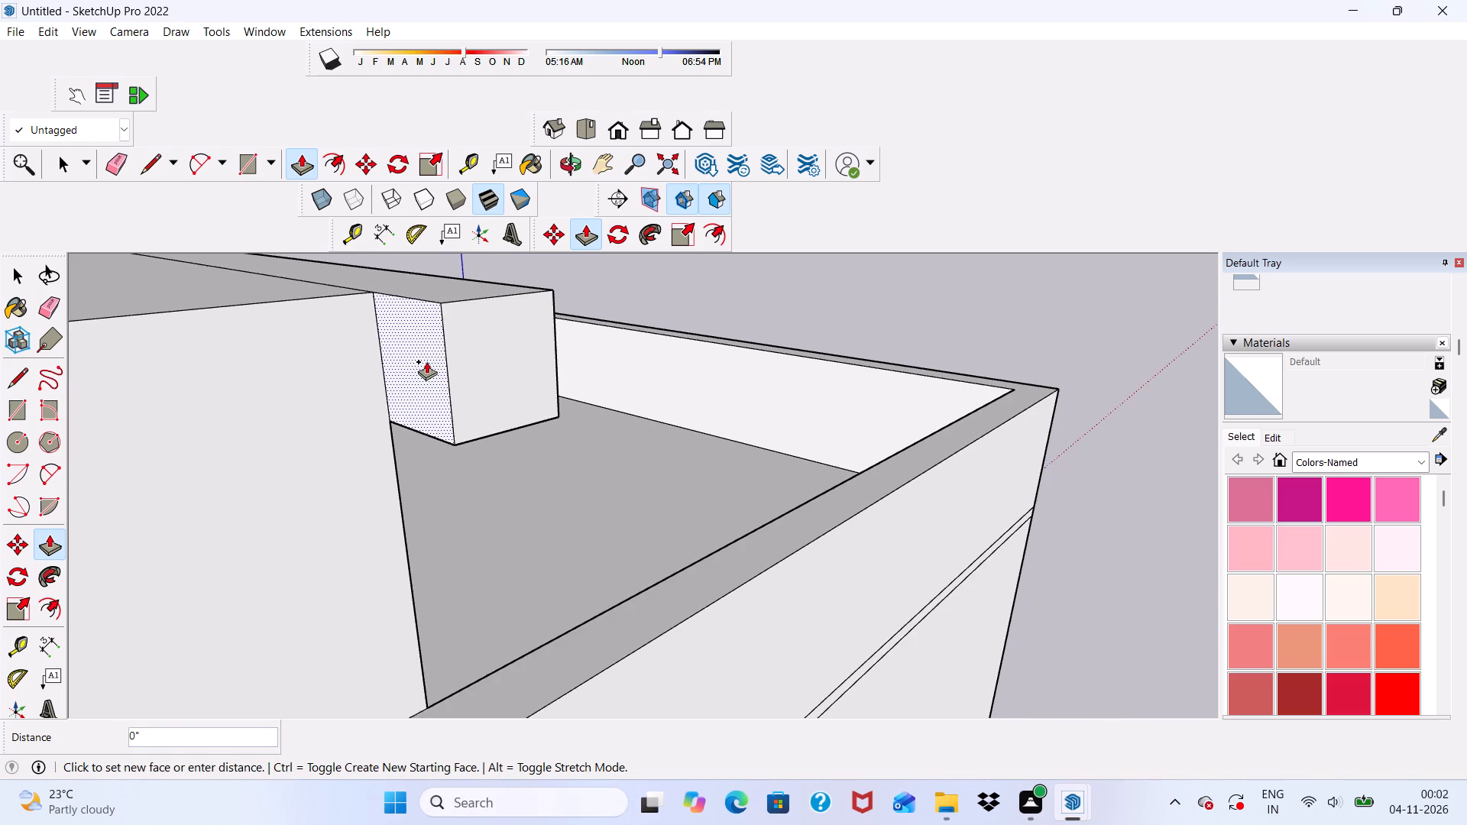
{"action": "scroll", "coordinate": [339, 366], "scroll_direction": "down", "scroll_amount": 20}
{"action": "scroll", "coordinate": [339, 366], "scroll_direction": "down", "scroll_amount": 3}
{"action": "scroll", "coordinate": [560, 328], "scroll_direction": "up", "scroll_amount": 6}
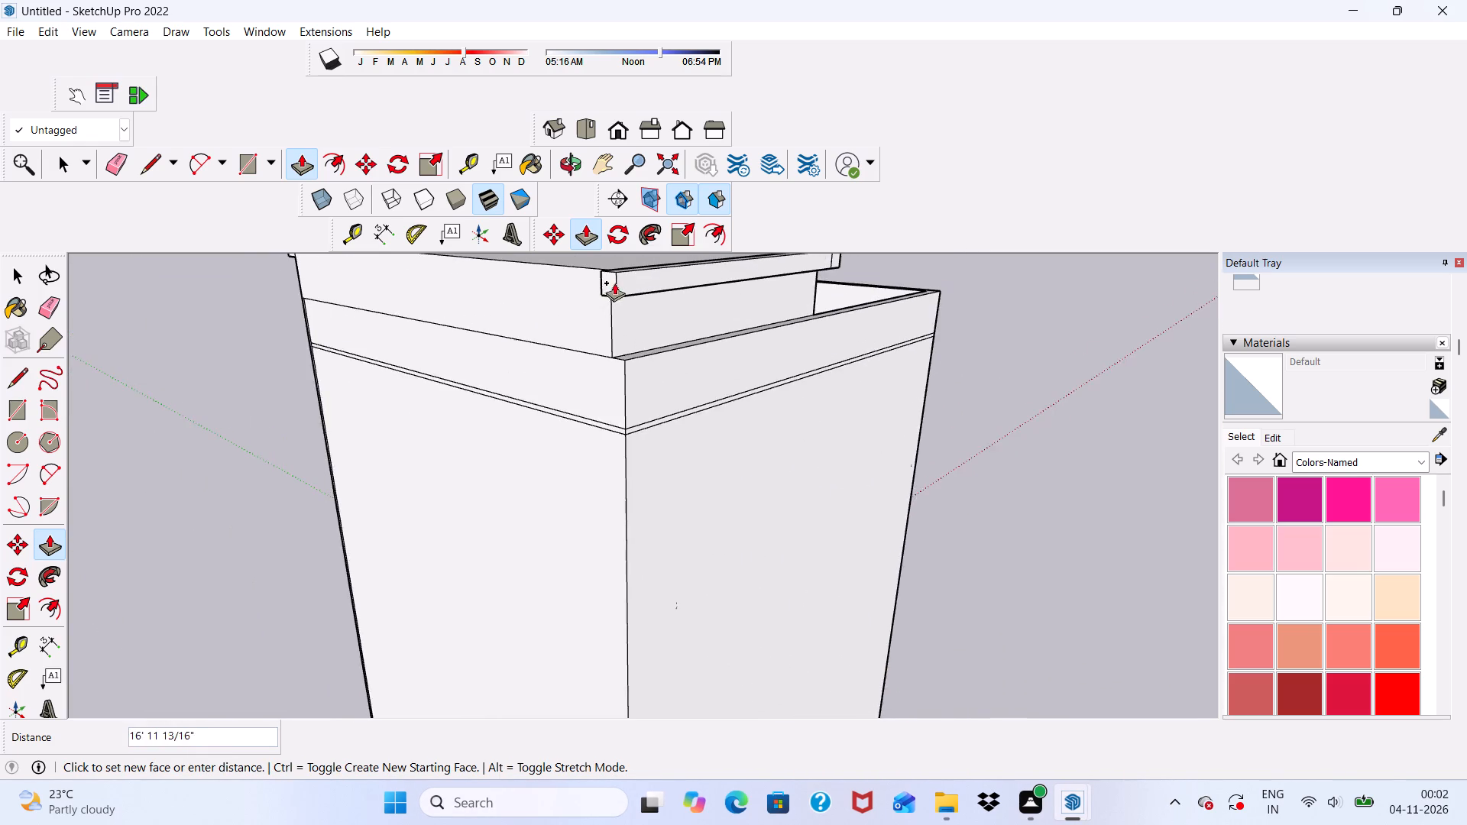
{"action": "scroll", "coordinate": [614, 293], "scroll_direction": "up", "scroll_amount": 5}
{"action": "left_click", "coordinate": [609, 334]}
Extrude the rear band's end face outward about 8" past the raised block's outer side.
{"action": "scroll", "coordinate": [581, 343], "scroll_direction": "down", "scroll_amount": 1}
{"action": "middle_click_drag", "start_coordinate": [641, 335], "coordinate": [936, 391]}
{"action": "scroll", "coordinate": [899, 299], "scroll_direction": "up", "scroll_amount": 5}
{"action": "left_click", "coordinate": [939, 316]}
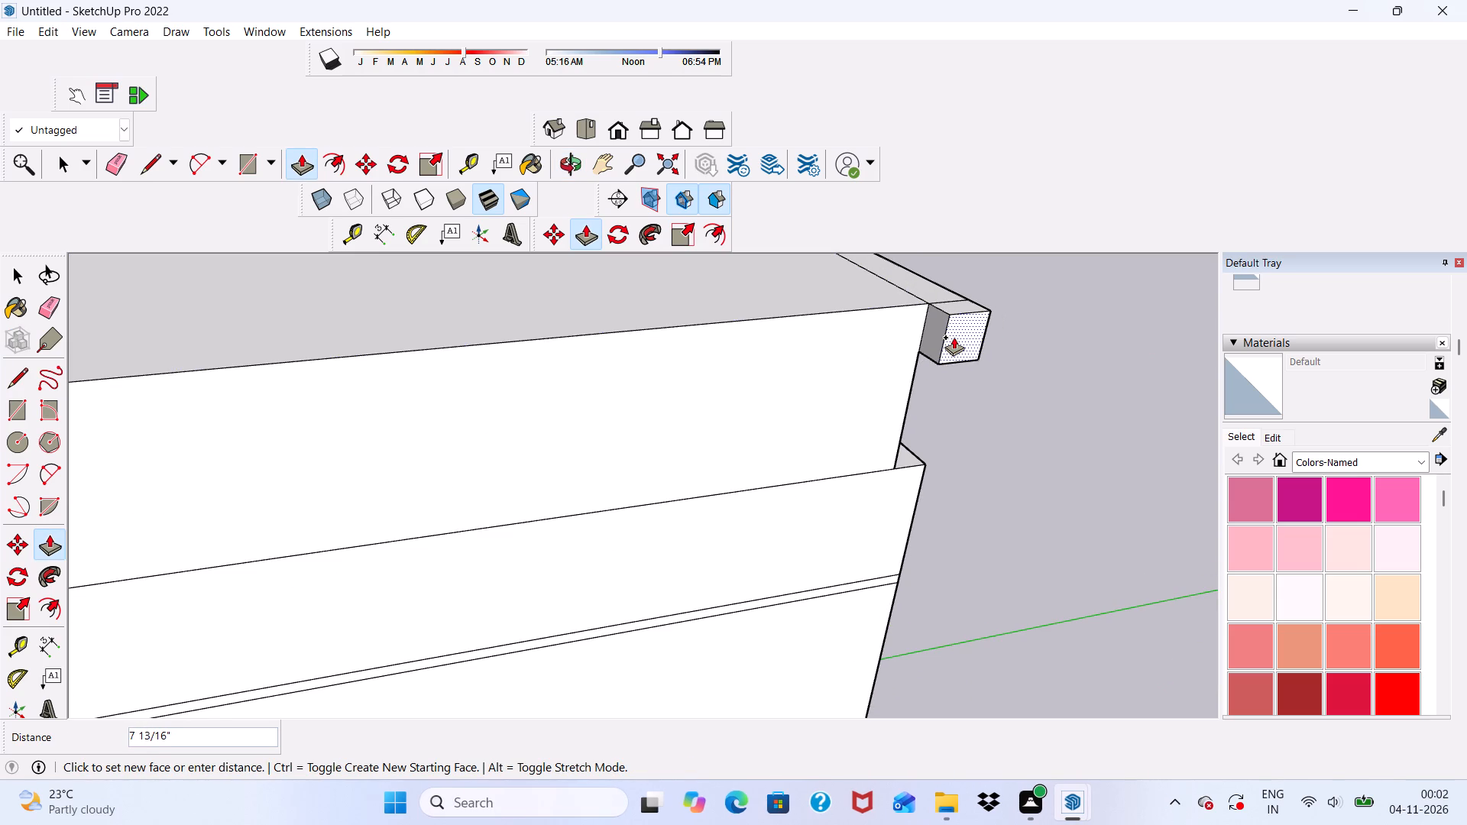
{"action": "left_click", "coordinate": [954, 337]}
Extrude the band forward 30' 6" along the raised block's outer side until it is flush with the front band.
{"action": "scroll", "coordinate": [912, 348], "scroll_direction": "up", "scroll_amount": 4}
{"action": "left_click", "coordinate": [941, 336]}
{"action": "scroll", "coordinate": [866, 365], "scroll_direction": "down", "scroll_amount": 17}
{"action": "scroll", "coordinate": [406, 418], "scroll_direction": "up", "scroll_amount": 5}
{"action": "middle_click_drag", "start_coordinate": [414, 386], "coordinate": [753, 315]}
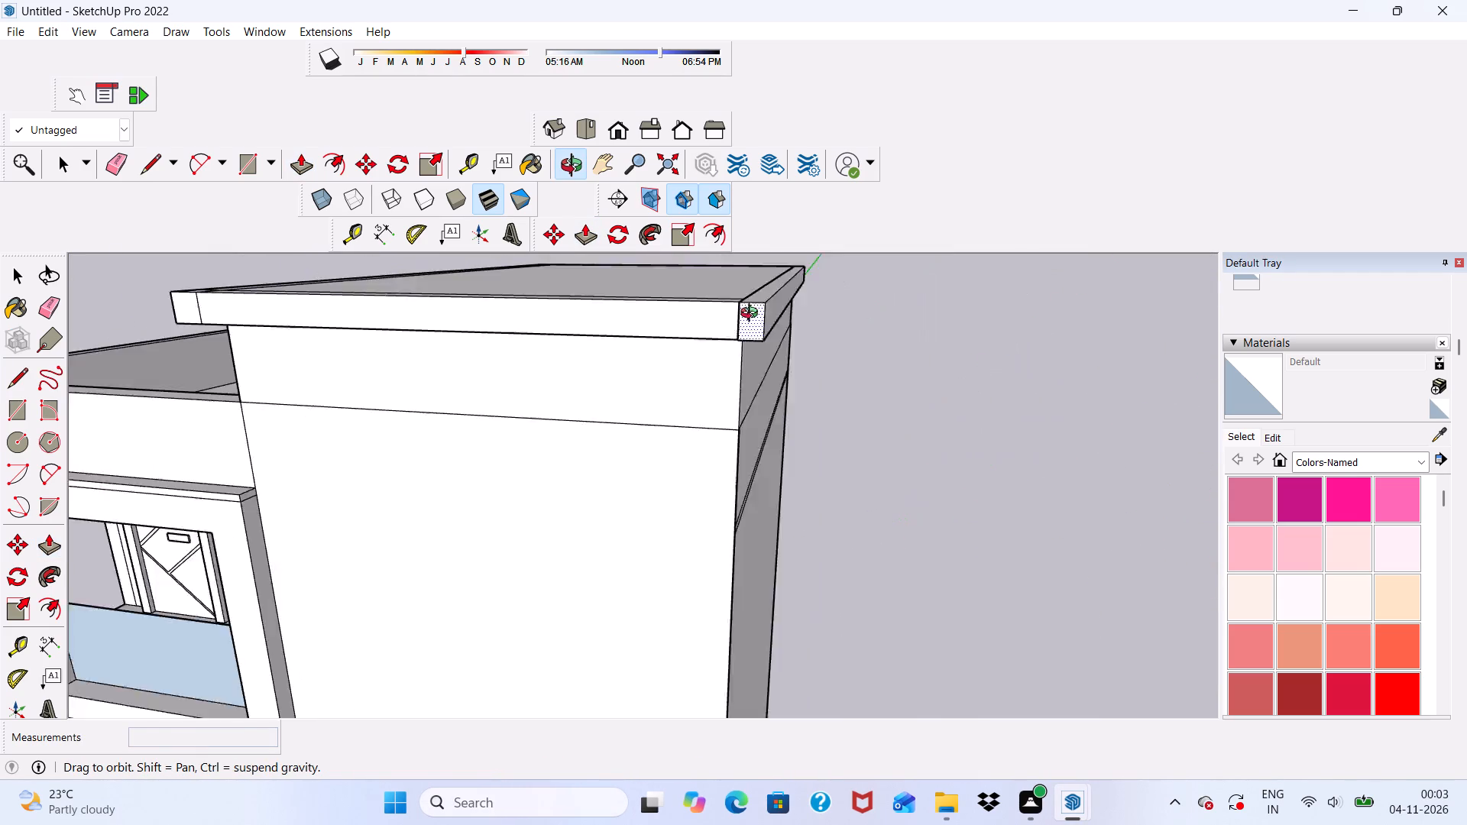
{"action": "middle_click_drag", "start_coordinate": [753, 315], "coordinate": [766, 332]}
{"action": "scroll", "coordinate": [766, 332], "scroll_direction": "up", "scroll_amount": 9}
{"action": "left_click", "coordinate": [778, 341]}
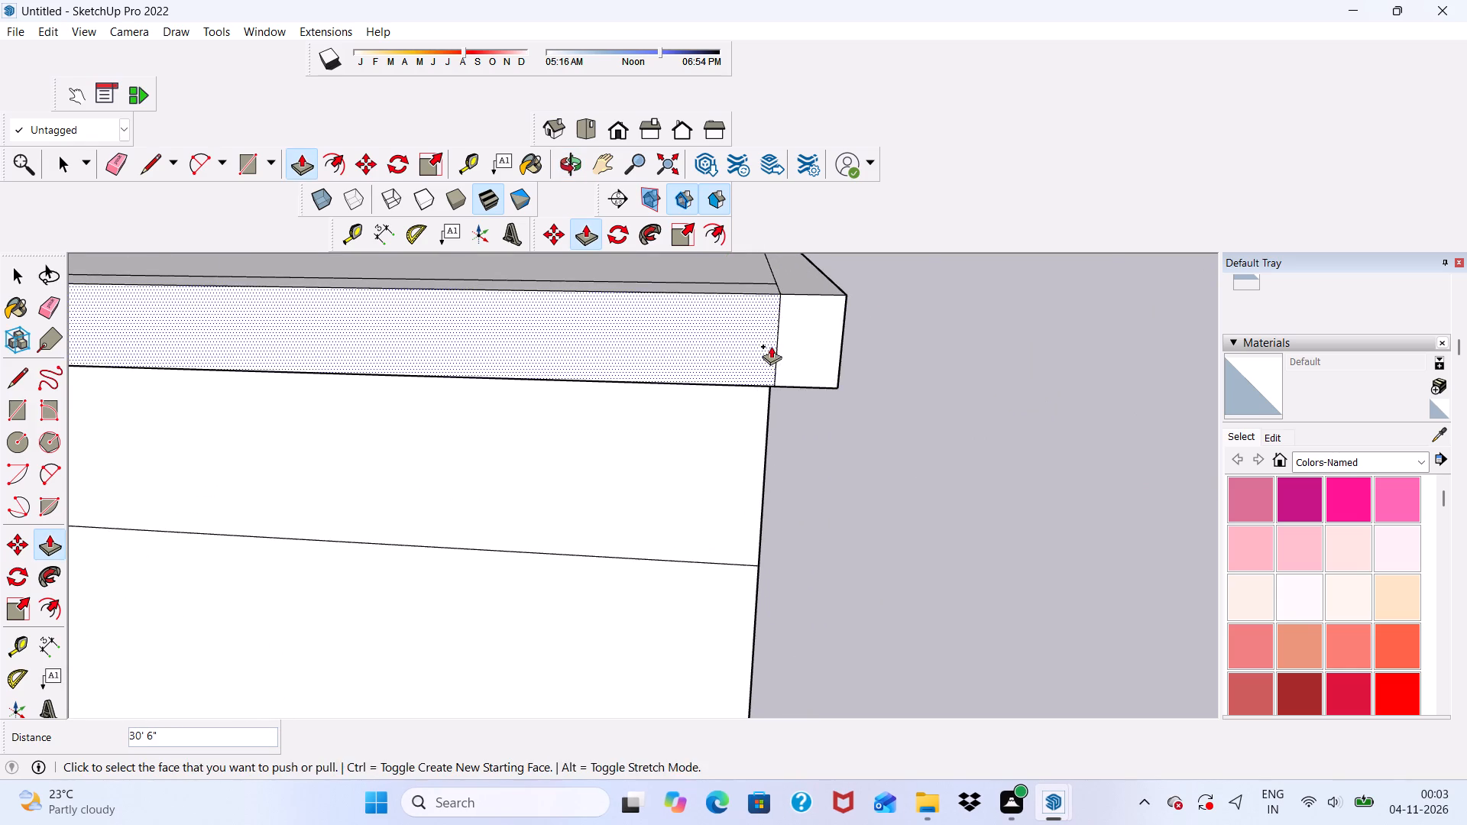
Erase the leftover seam edges on the front face and top of the overhanging band at the raised block's front outer corner.
{"action": "middle_click_drag", "start_coordinate": [769, 346], "coordinate": [698, 355]}
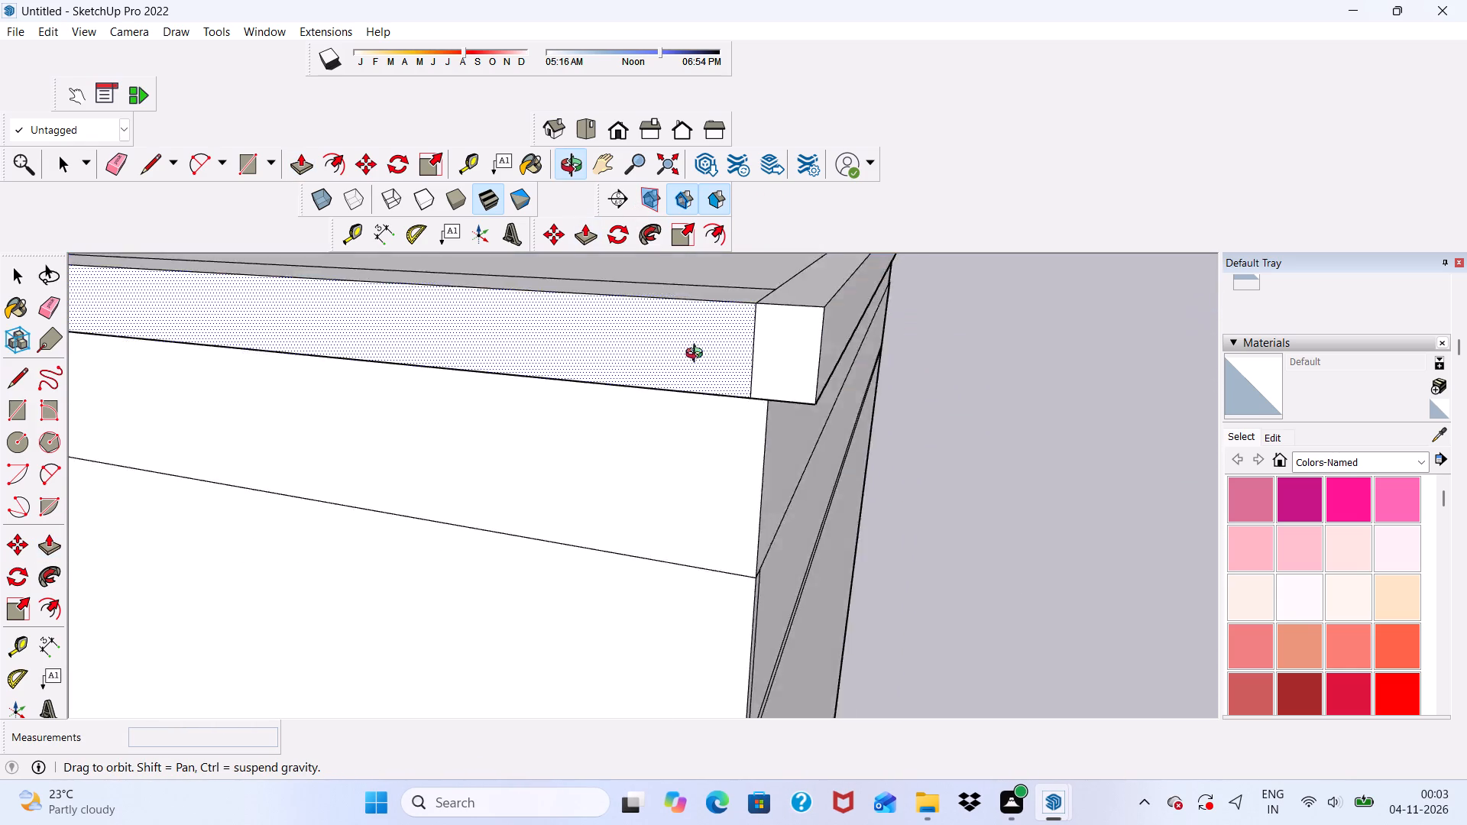
{"action": "middle_click_drag", "start_coordinate": [698, 355], "coordinate": [497, 355]}
{"action": "left_click", "coordinate": [118, 170]}
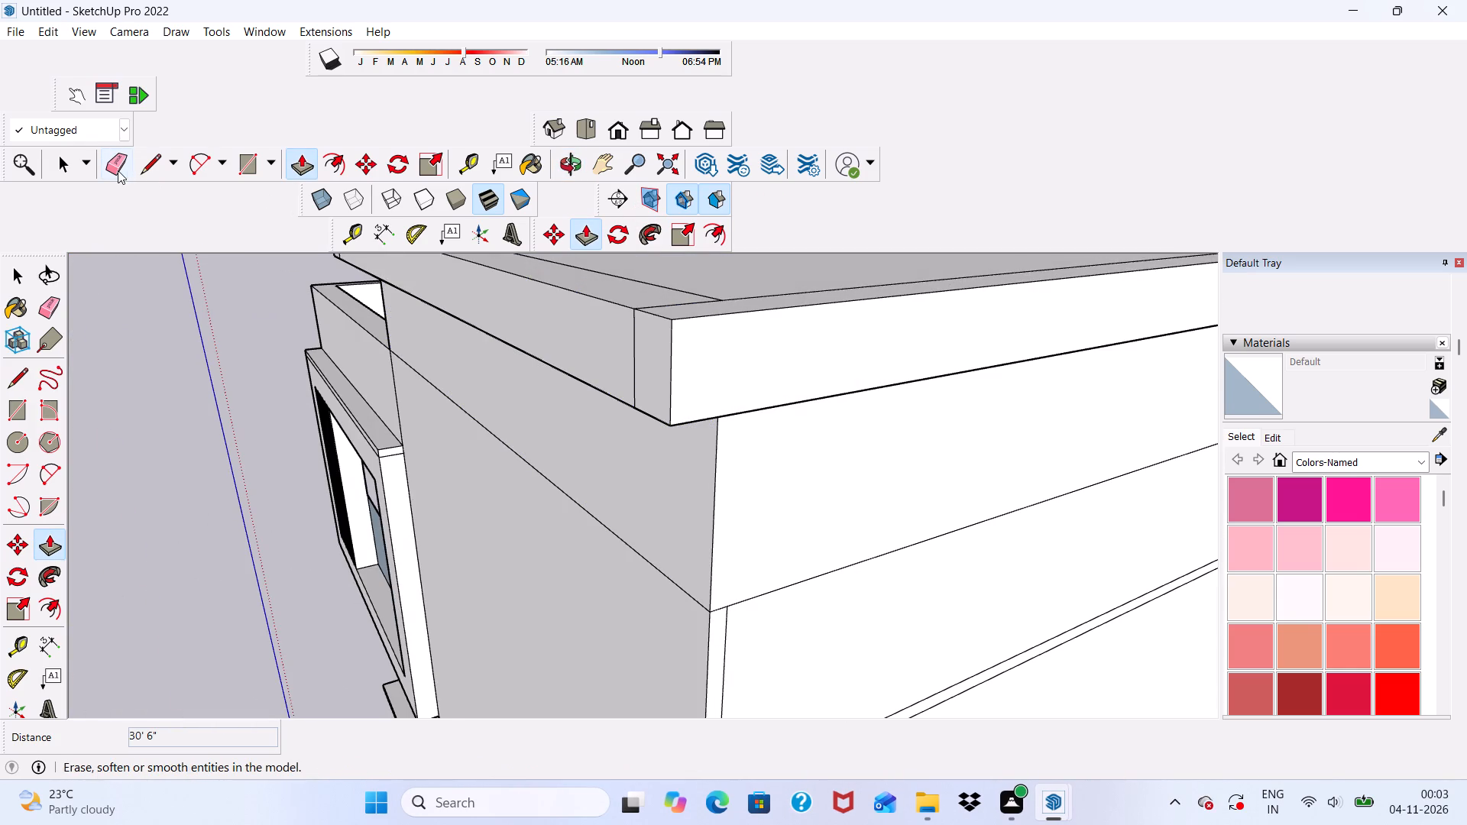
{"action": "scroll", "coordinate": [617, 432], "scroll_direction": "up", "scroll_amount": 4}
{"action": "left_click_drag", "start_coordinate": [657, 335], "coordinate": [672, 338]}
{"action": "left_click_drag", "start_coordinate": [655, 335], "coordinate": [640, 338]}
{"action": "scroll", "coordinate": [640, 364], "scroll_direction": "down", "scroll_amount": 3}
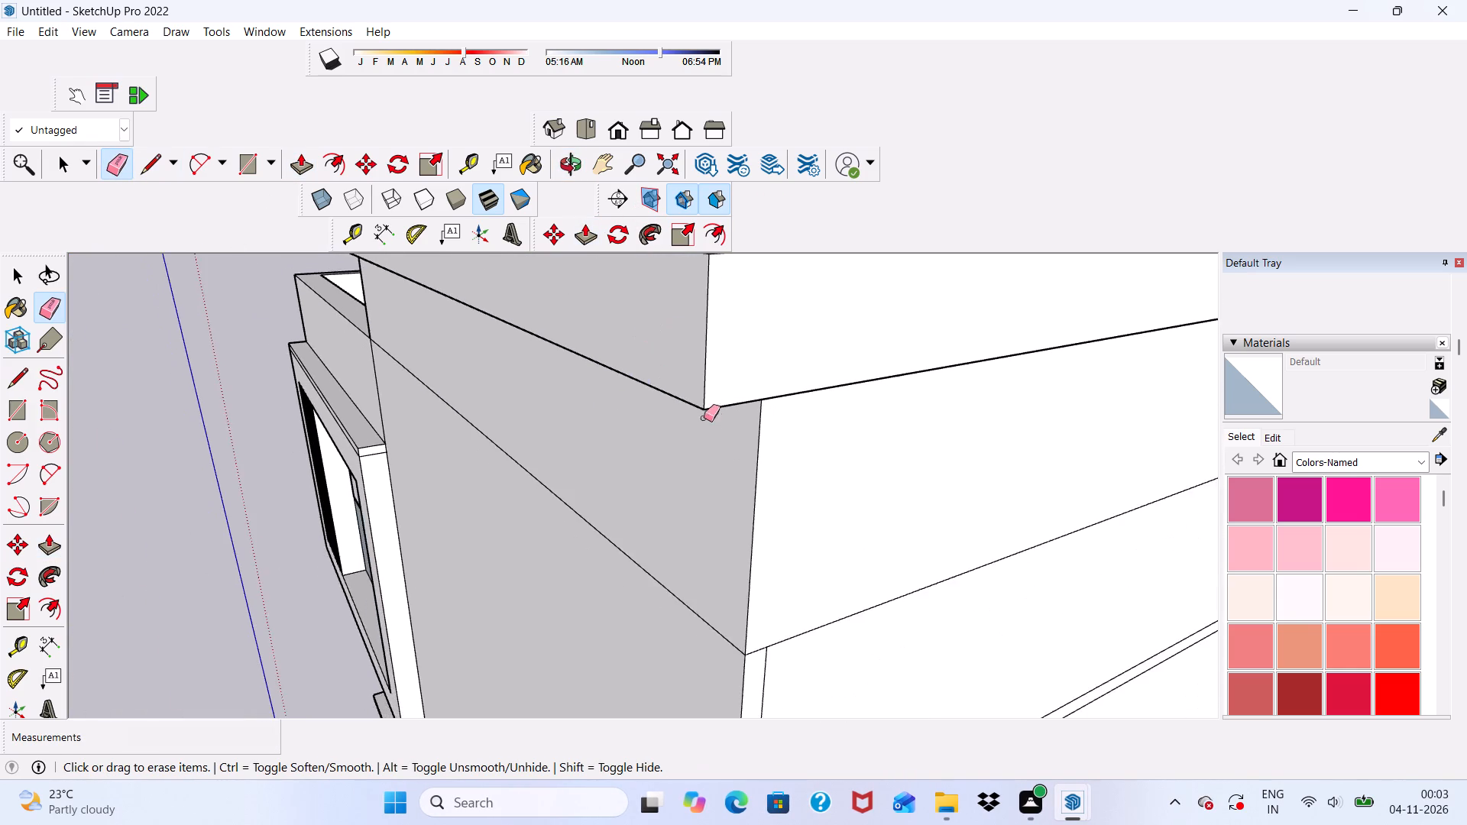
{"action": "scroll", "coordinate": [704, 418], "scroll_direction": "down", "scroll_amount": 3}
{"action": "middle_click_drag", "start_coordinate": [754, 495], "coordinate": [760, 522]}
{"action": "scroll", "coordinate": [703, 309], "scroll_direction": "up", "scroll_amount": 1}
{"action": "left_click_drag", "start_coordinate": [730, 302], "coordinate": [711, 344]}
{"action": "left_click", "coordinate": [708, 344]}
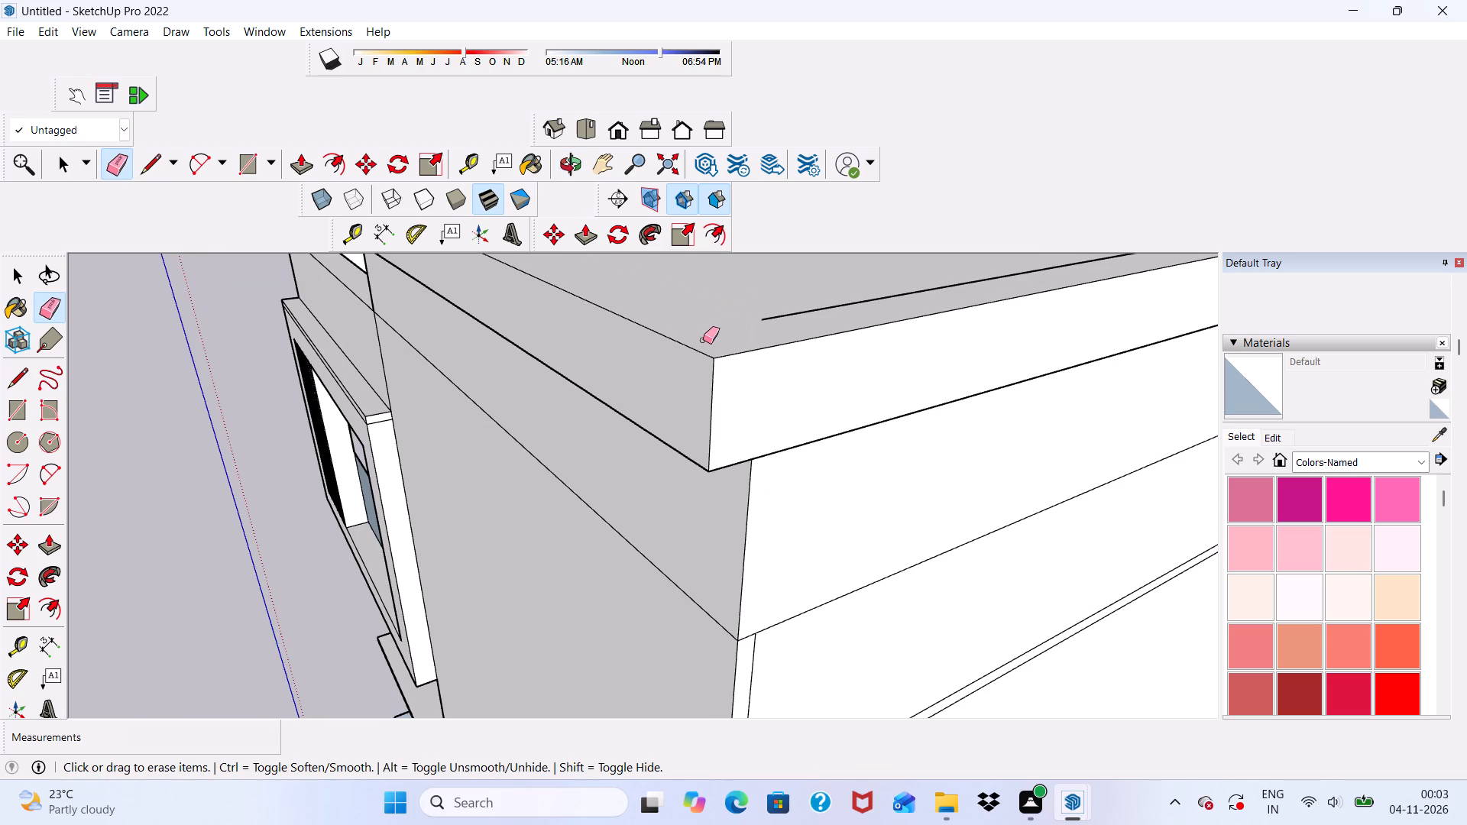
{"action": "left_click_drag", "start_coordinate": [800, 308], "coordinate": [803, 315]}
{"action": "scroll", "coordinate": [704, 341], "scroll_direction": "down", "scroll_amount": 3}
{"action": "scroll", "coordinate": [733, 328], "scroll_direction": "up", "scroll_amount": 2}
{"action": "left_click_drag", "start_coordinate": [755, 311], "coordinate": [738, 332]}
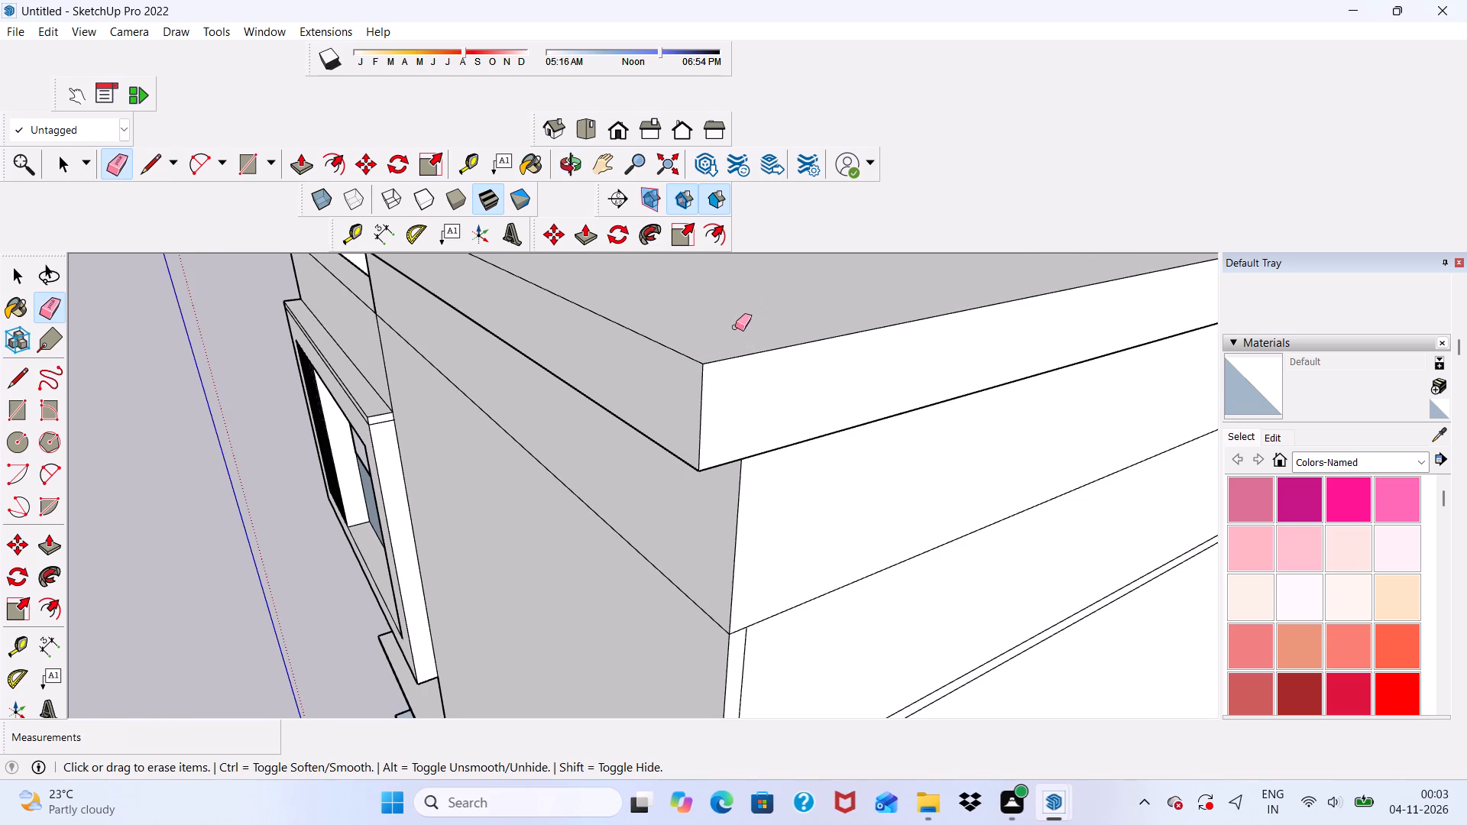
Erase the leftover seam edges on the band at the raised block's rear outer corner.
{"action": "scroll", "coordinate": [750, 338], "scroll_direction": "down", "scroll_amount": 5}
{"action": "scroll", "coordinate": [614, 335], "scroll_direction": "down", "scroll_amount": 17}
{"action": "middle_click_drag", "start_coordinate": [710, 379], "coordinate": [484, 427]}
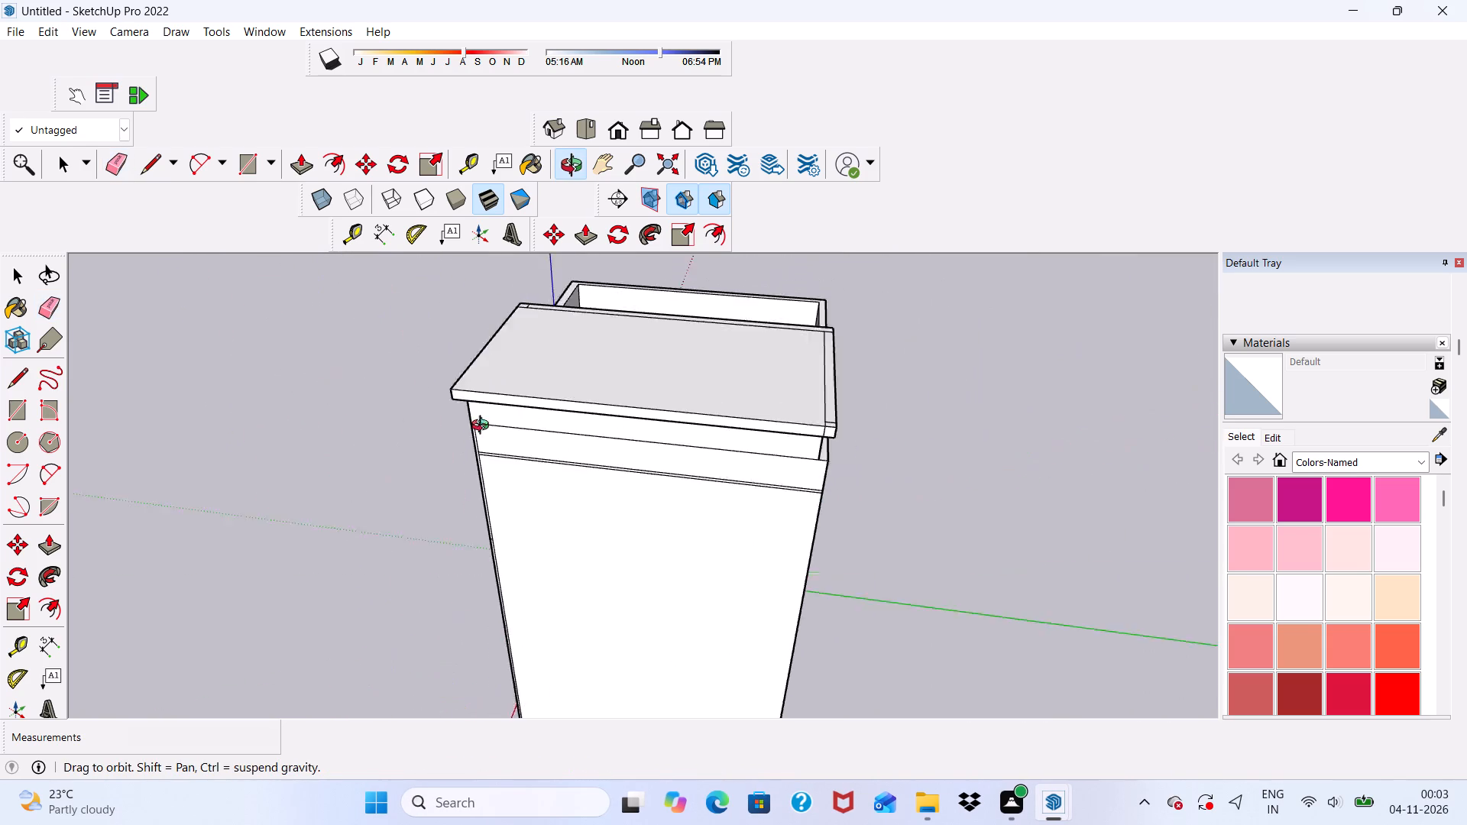
{"action": "middle_click_drag", "start_coordinate": [484, 427], "coordinate": [455, 427]}
{"action": "scroll", "coordinate": [721, 410], "scroll_direction": "up", "scroll_amount": 6}
{"action": "scroll", "coordinate": [795, 476], "scroll_direction": "up", "scroll_amount": 11}
{"action": "left_click_drag", "start_coordinate": [898, 439], "coordinate": [912, 439]}
{"action": "left_click_drag", "start_coordinate": [912, 439], "coordinate": [904, 445]}
{"action": "left_click_drag", "start_coordinate": [887, 478], "coordinate": [910, 488]}
{"action": "scroll", "coordinate": [885, 442], "scroll_direction": "down", "scroll_amount": 19}
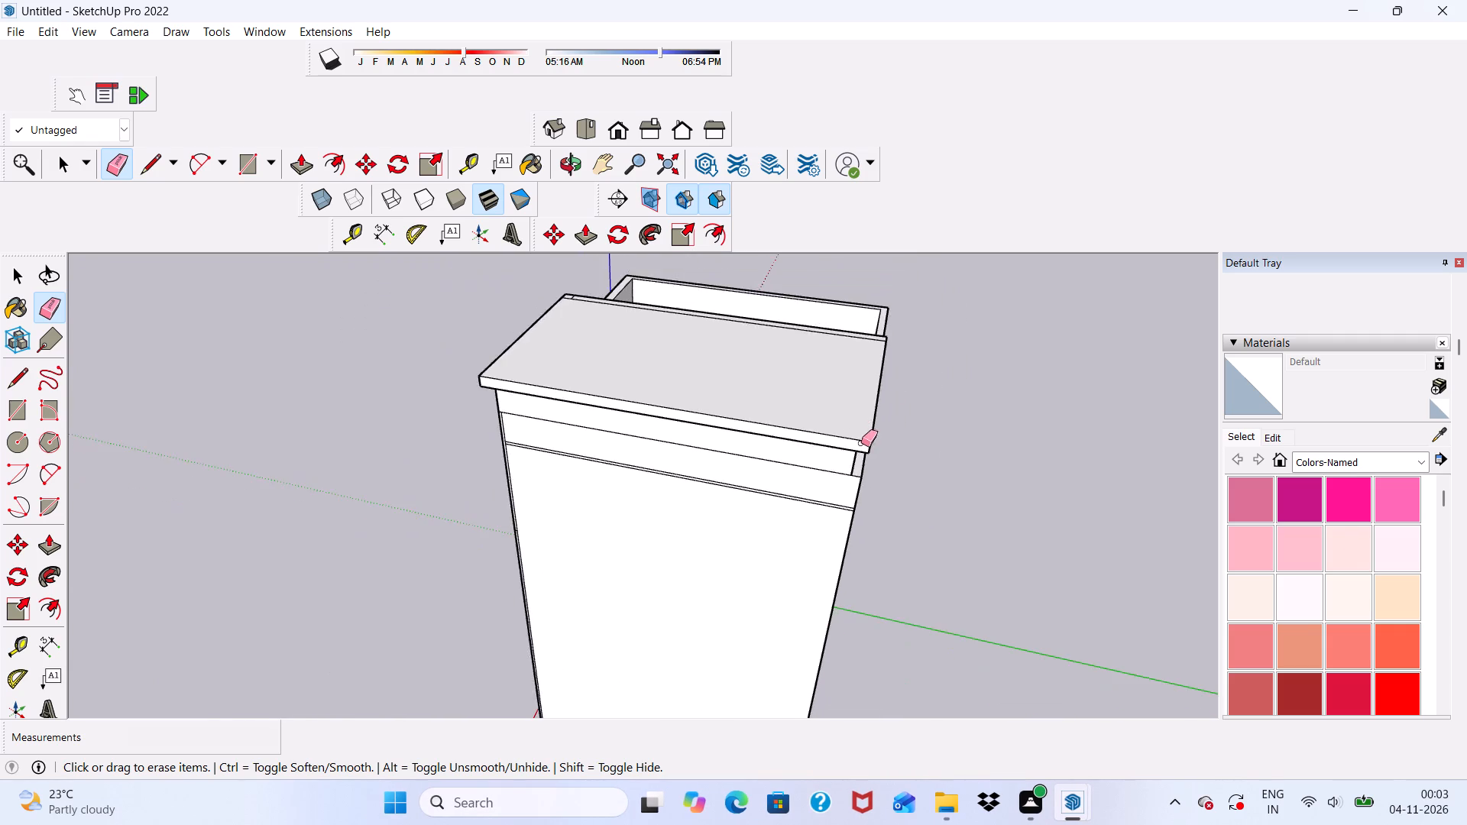
Erase the short seam edges on the band's top face at the rear inner corner.
{"action": "scroll", "coordinate": [879, 385], "scroll_direction": "up", "scroll_amount": 16}
{"action": "left_click", "coordinate": [865, 328]}
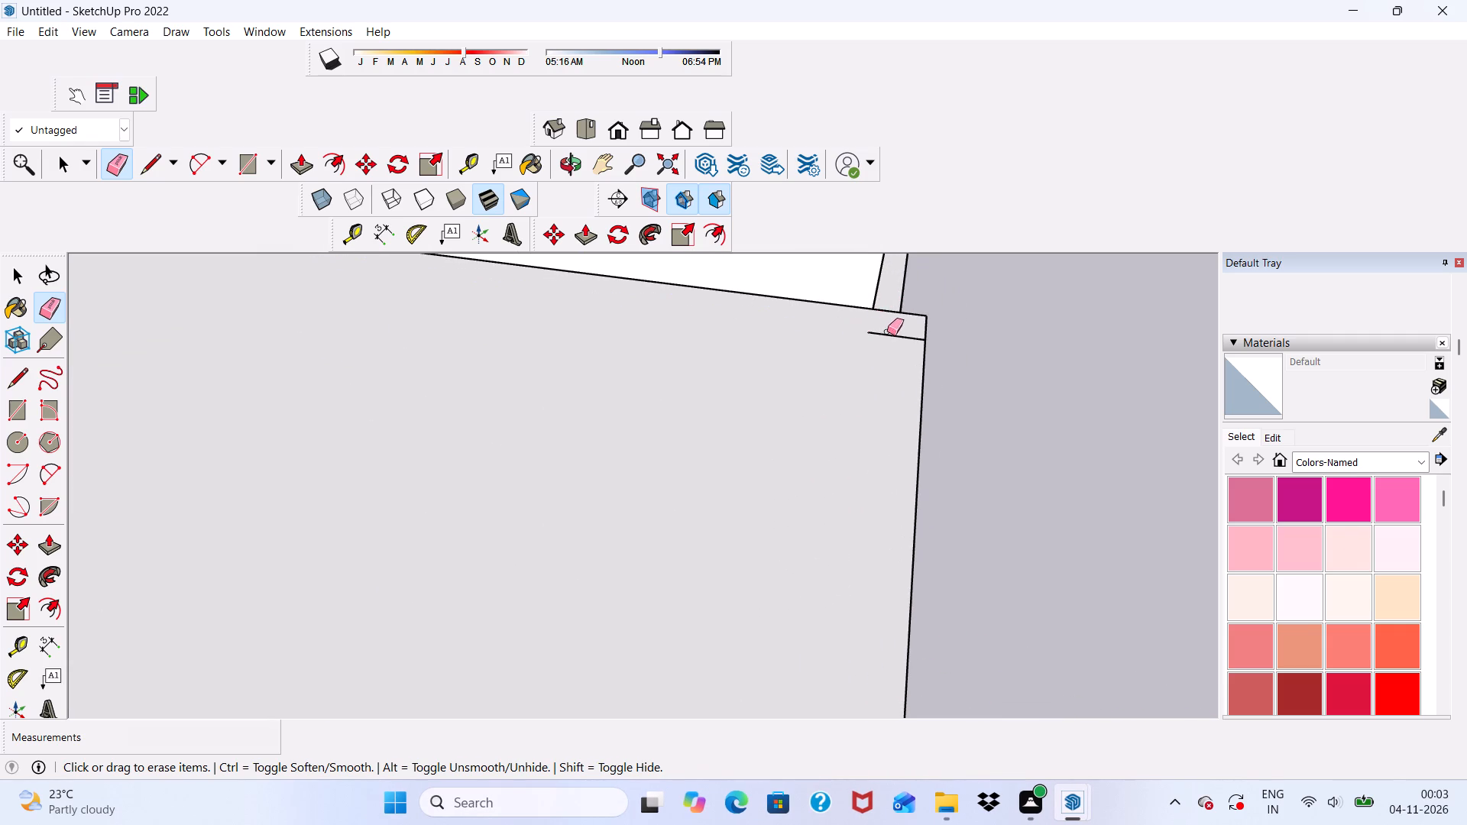
{"action": "left_click_drag", "start_coordinate": [889, 332], "coordinate": [885, 343]}
{"action": "scroll", "coordinate": [885, 328], "scroll_direction": "down", "scroll_amount": 5}
{"action": "scroll", "coordinate": [880, 337], "scroll_direction": "up", "scroll_amount": 3}
{"action": "left_click_drag", "start_coordinate": [873, 327], "coordinate": [881, 357]}
{"action": "left_click_drag", "start_coordinate": [873, 340], "coordinate": [876, 375]}
Erase the short seam edges on the band's top face at the front inner corner.
{"action": "scroll", "coordinate": [875, 361], "scroll_direction": "down", "scroll_amount": 3}
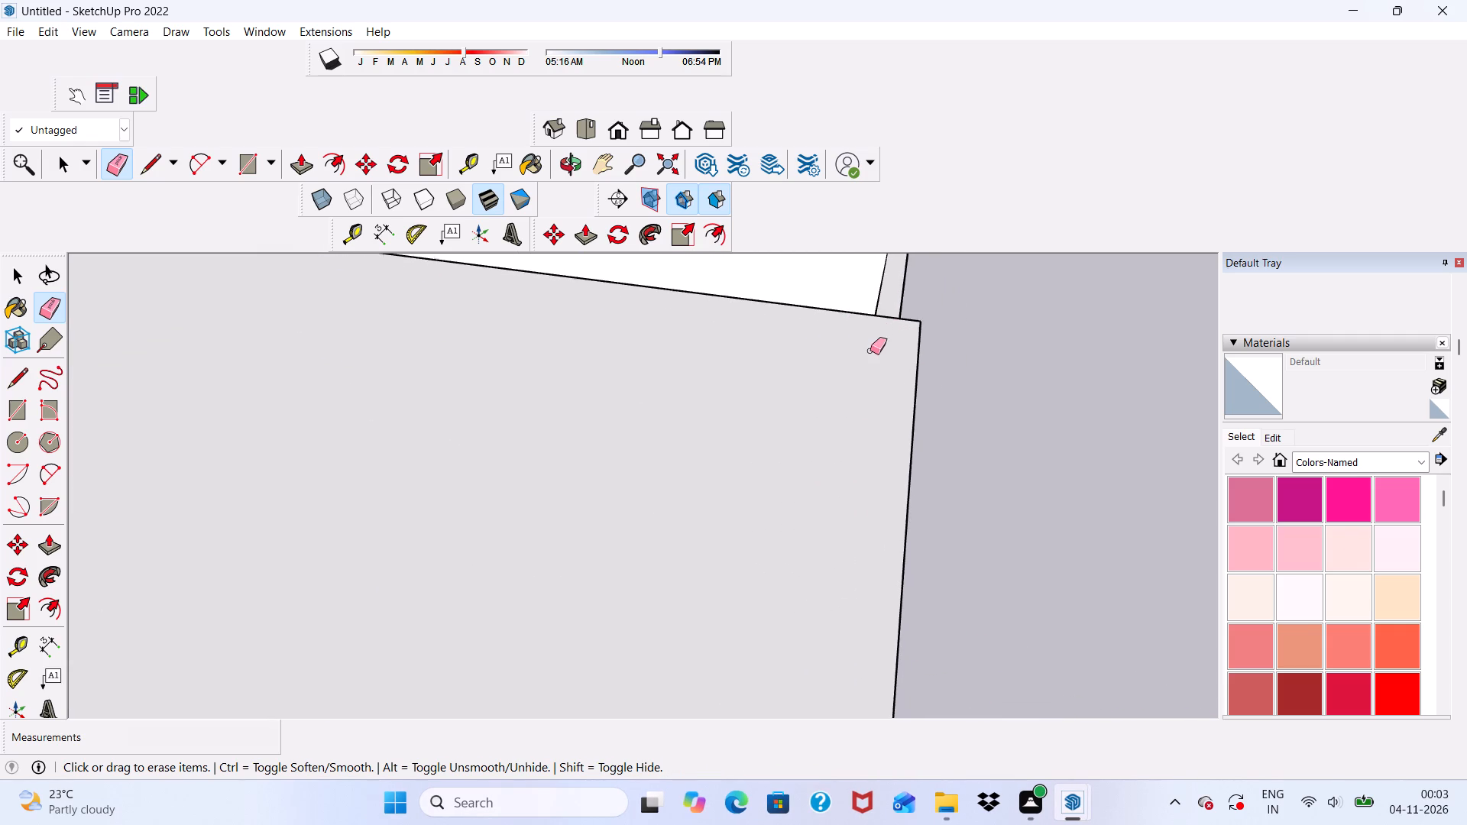
{"action": "scroll", "coordinate": [870, 335], "scroll_direction": "down", "scroll_amount": 13}
{"action": "scroll", "coordinate": [608, 314], "scroll_direction": "up", "scroll_amount": 14}
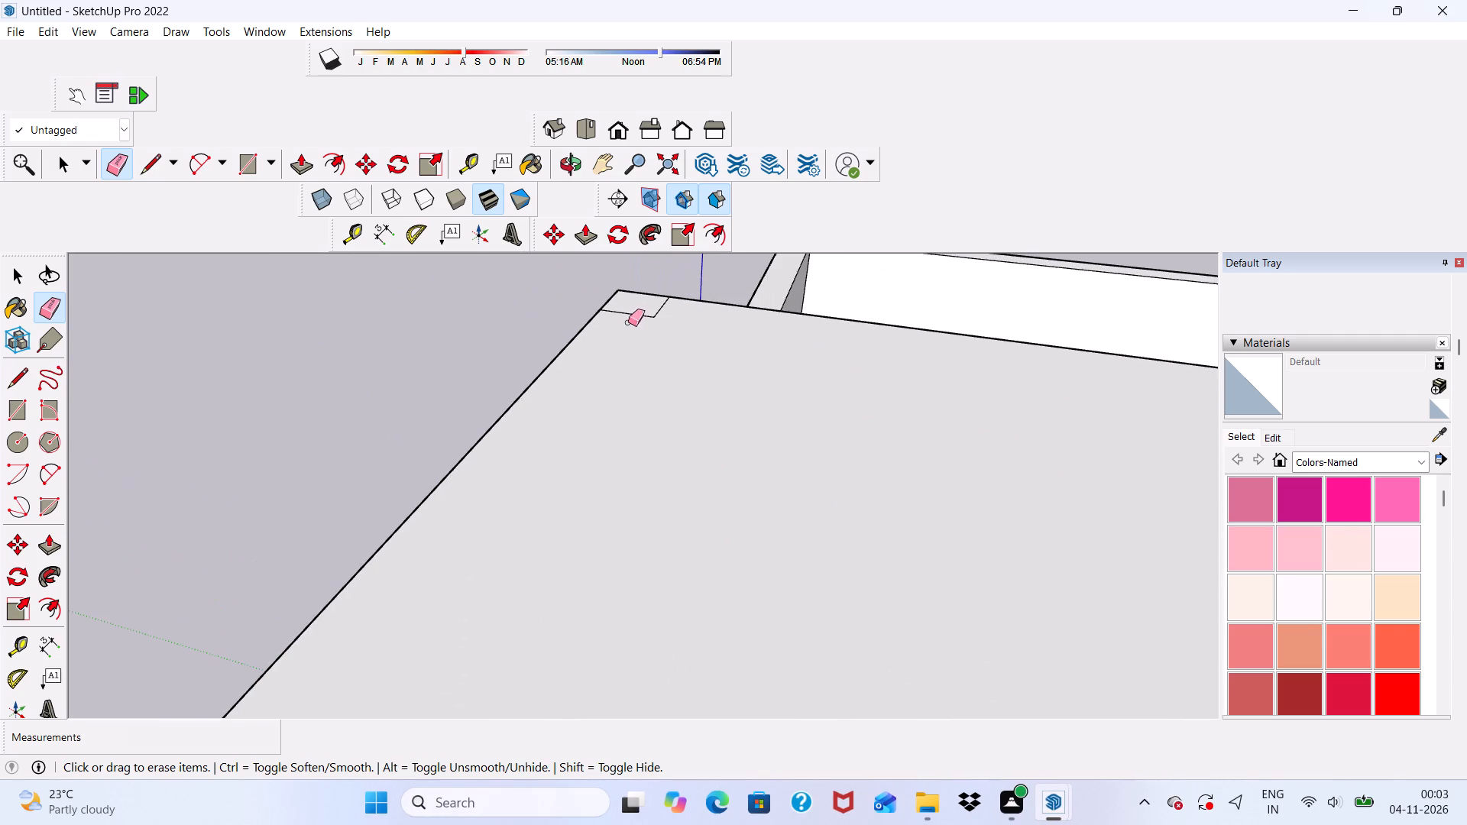
{"action": "left_click_drag", "start_coordinate": [638, 315], "coordinate": [675, 310]}
Erase the vertical seam on the band's front face near its inner end, above the parapet.
{"action": "scroll", "coordinate": [469, 314], "scroll_direction": "down", "scroll_amount": 5}
{"action": "middle_click_drag", "start_coordinate": [462, 365], "coordinate": [472, 365]}
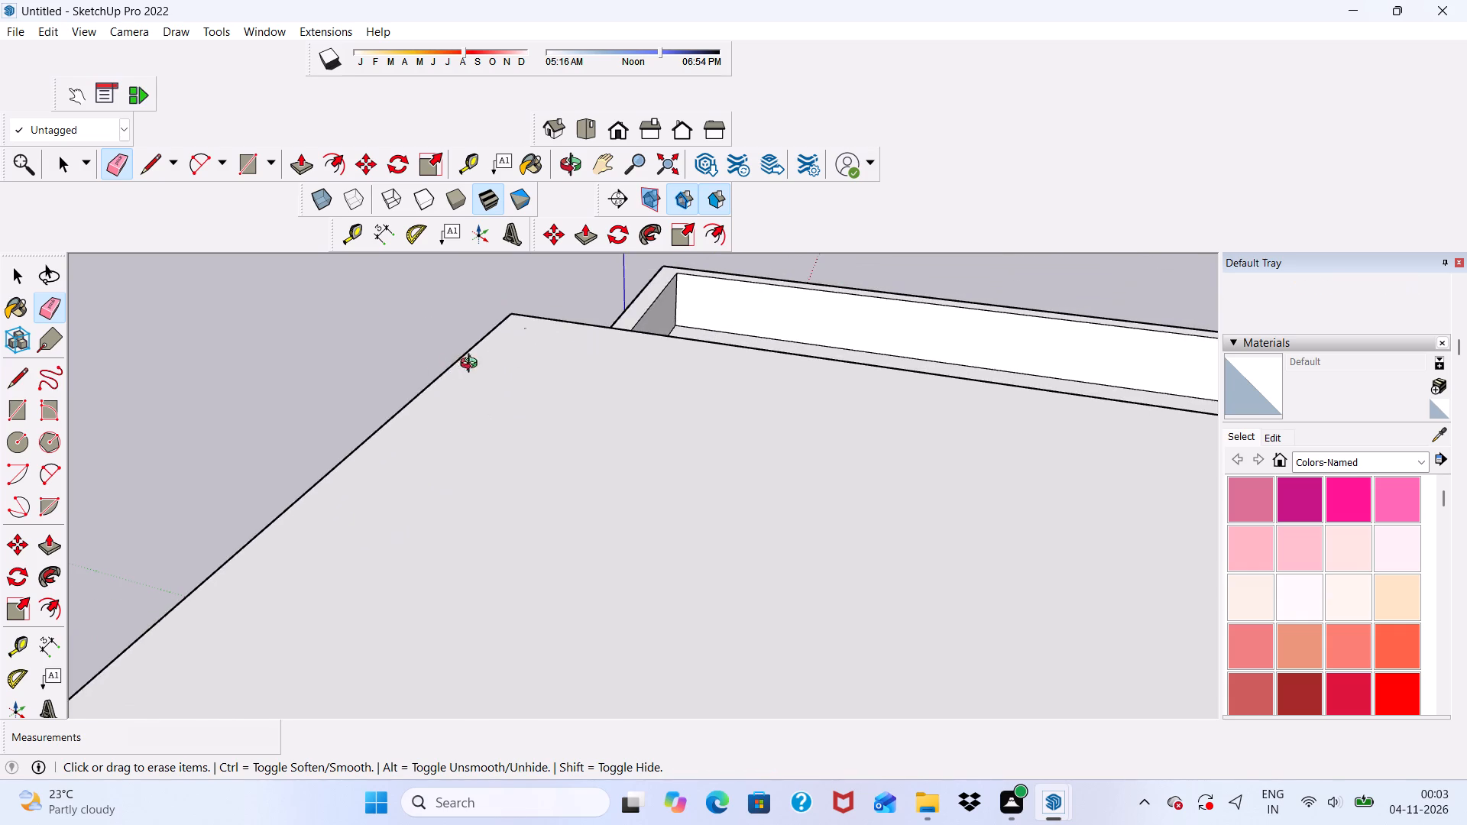
{"action": "middle_click_drag", "start_coordinate": [472, 365], "coordinate": [963, 331]}
{"action": "scroll", "coordinate": [788, 313], "scroll_direction": "down", "scroll_amount": 6}
{"action": "middle_click_drag", "start_coordinate": [796, 342], "coordinate": [852, 260]}
{"action": "scroll", "coordinate": [860, 231], "scroll_direction": "up", "scroll_amount": 3}
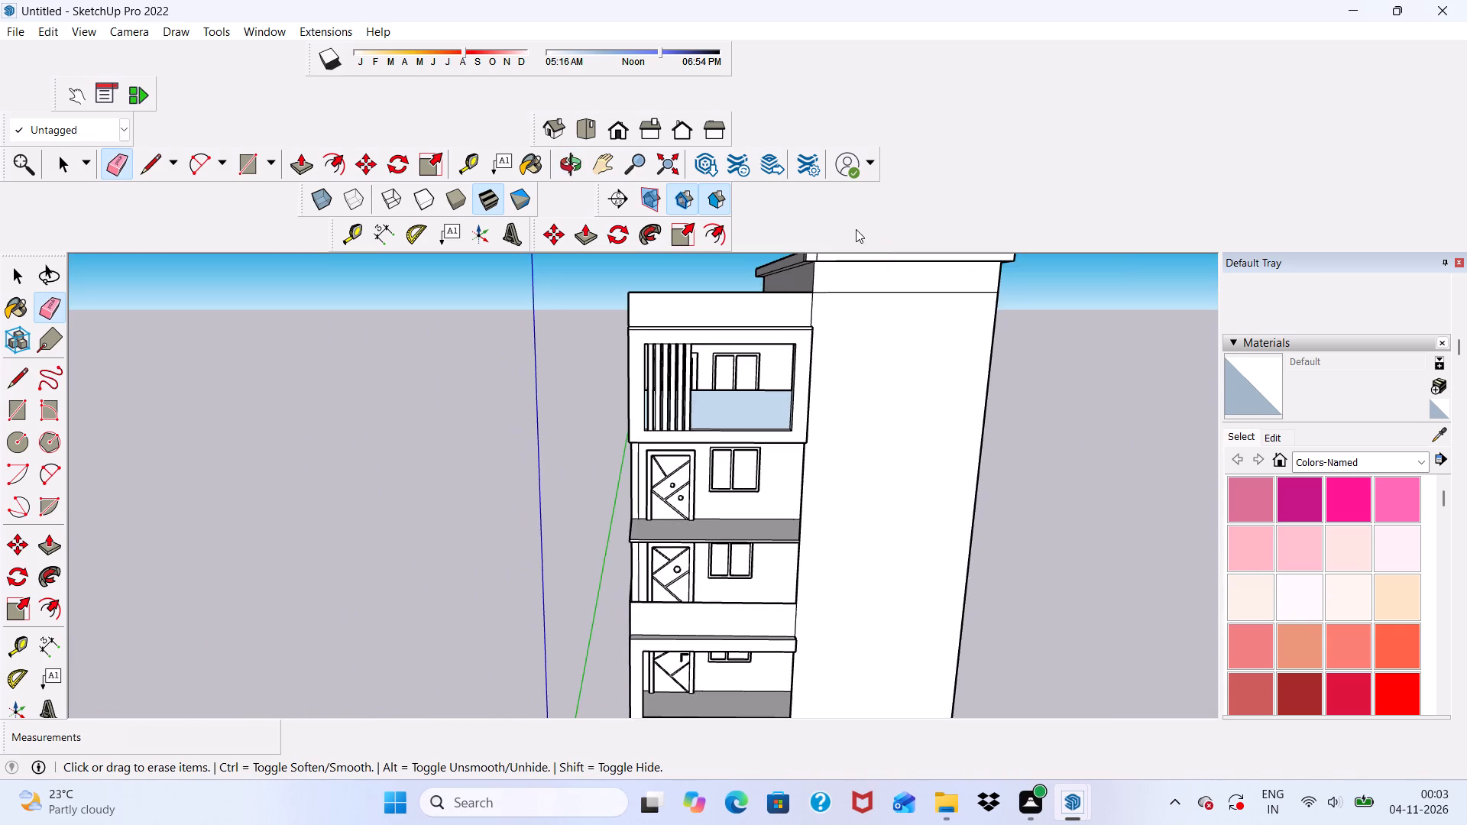
{"action": "scroll", "coordinate": [856, 229], "scroll_direction": "up", "scroll_amount": 8}
{"action": "scroll", "coordinate": [803, 273], "scroll_direction": "down", "scroll_amount": 7}
{"action": "scroll", "coordinate": [790, 292], "scroll_direction": "up", "scroll_amount": 15}
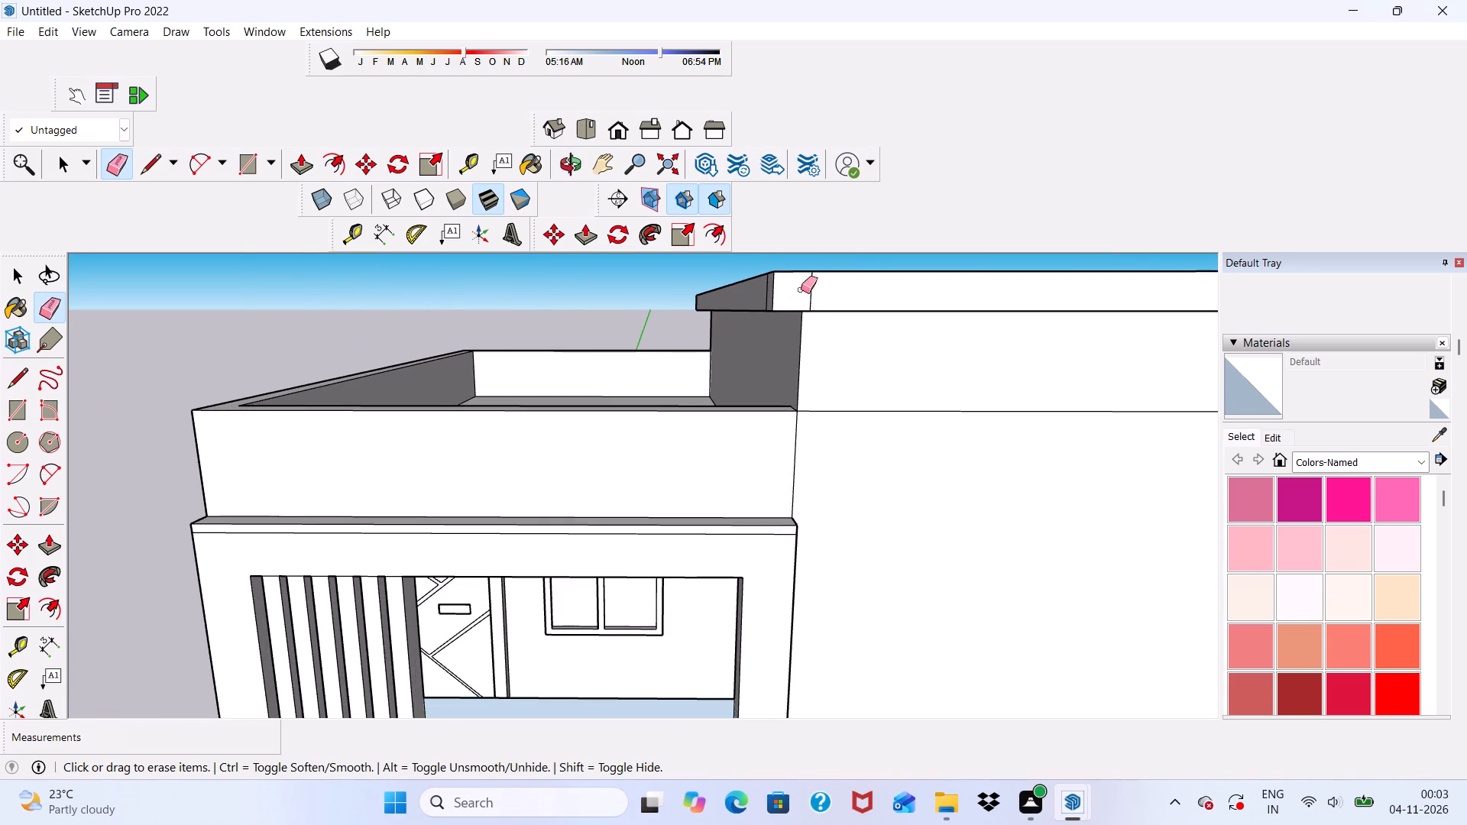
{"action": "left_click_drag", "start_coordinate": [807, 288], "coordinate": [837, 287]}
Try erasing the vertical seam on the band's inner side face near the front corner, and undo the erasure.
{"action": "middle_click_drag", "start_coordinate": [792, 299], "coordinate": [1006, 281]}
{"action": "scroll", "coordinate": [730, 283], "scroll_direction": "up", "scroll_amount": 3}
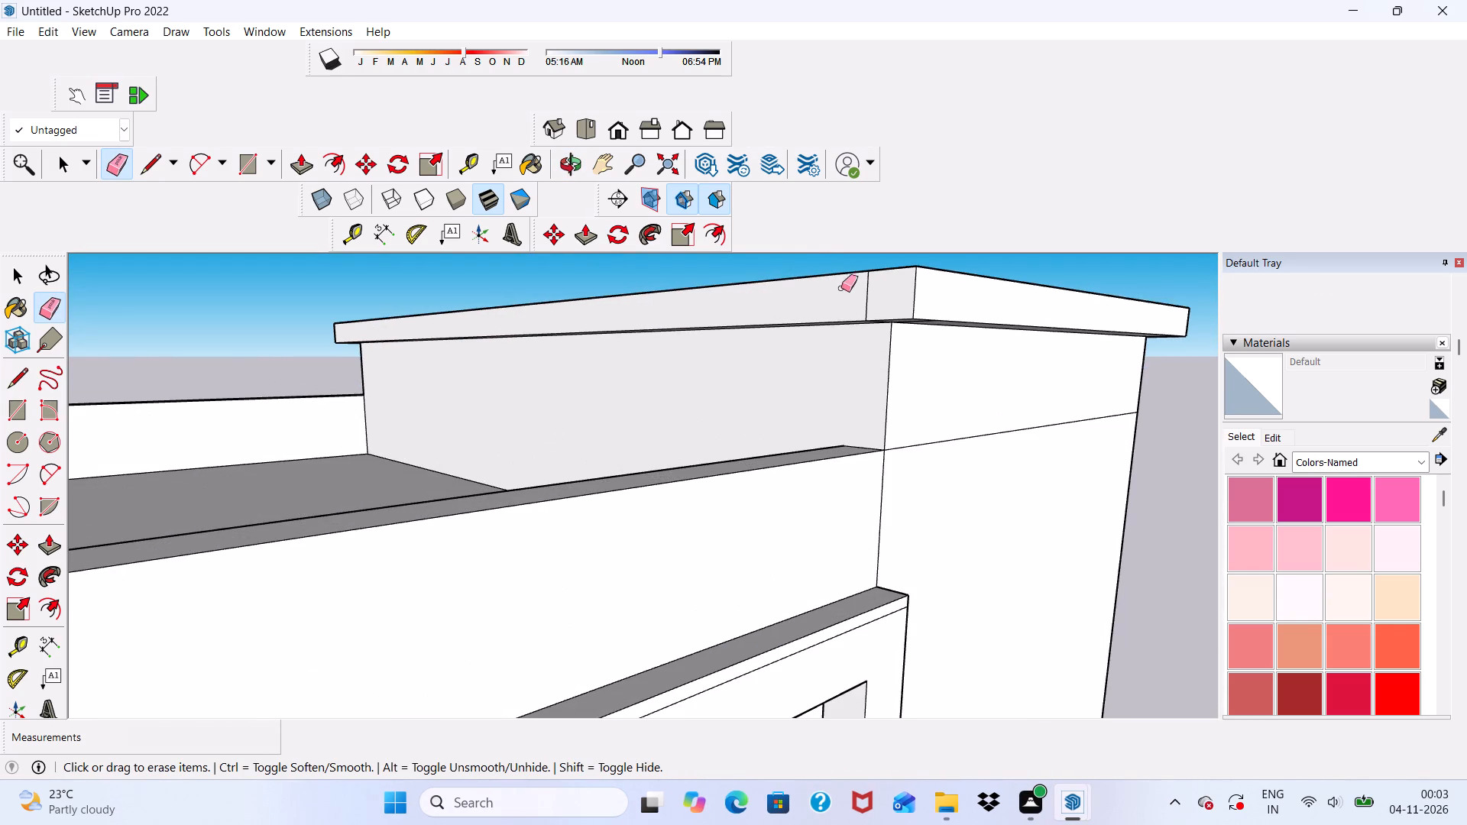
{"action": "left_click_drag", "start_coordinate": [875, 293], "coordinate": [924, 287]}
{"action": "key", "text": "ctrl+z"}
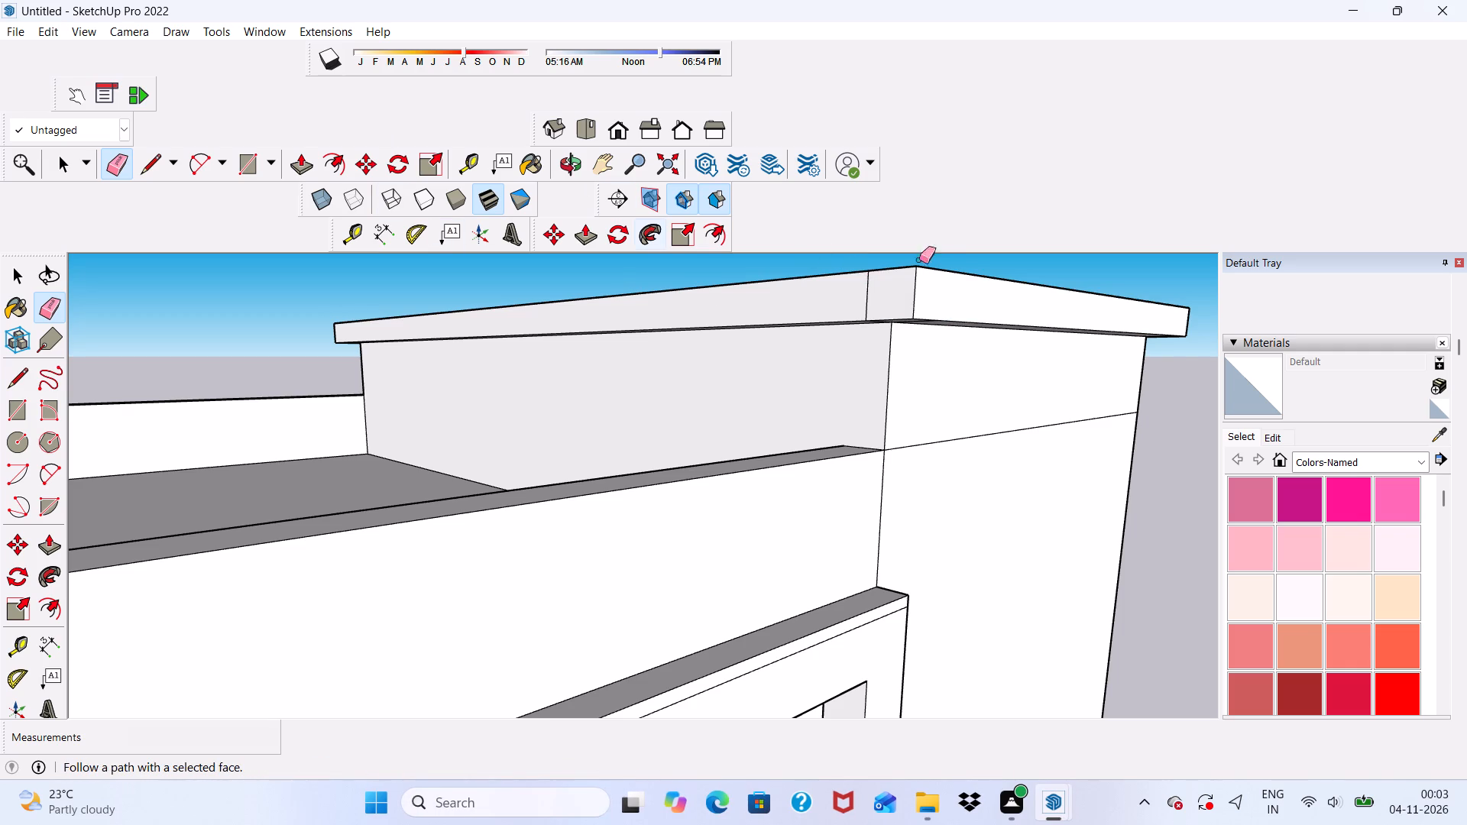
Erase only the vertical seam on the band's inner side face near the front corner, keeping the corner edge.
{"action": "scroll", "coordinate": [926, 264], "scroll_direction": "up", "scroll_amount": 4}
{"action": "middle_click_drag", "start_coordinate": [931, 284], "coordinate": [847, 419]}
{"action": "scroll", "coordinate": [843, 385], "scroll_direction": "up", "scroll_amount": 2}
{"action": "left_click_drag", "start_coordinate": [834, 357], "coordinate": [818, 362]}
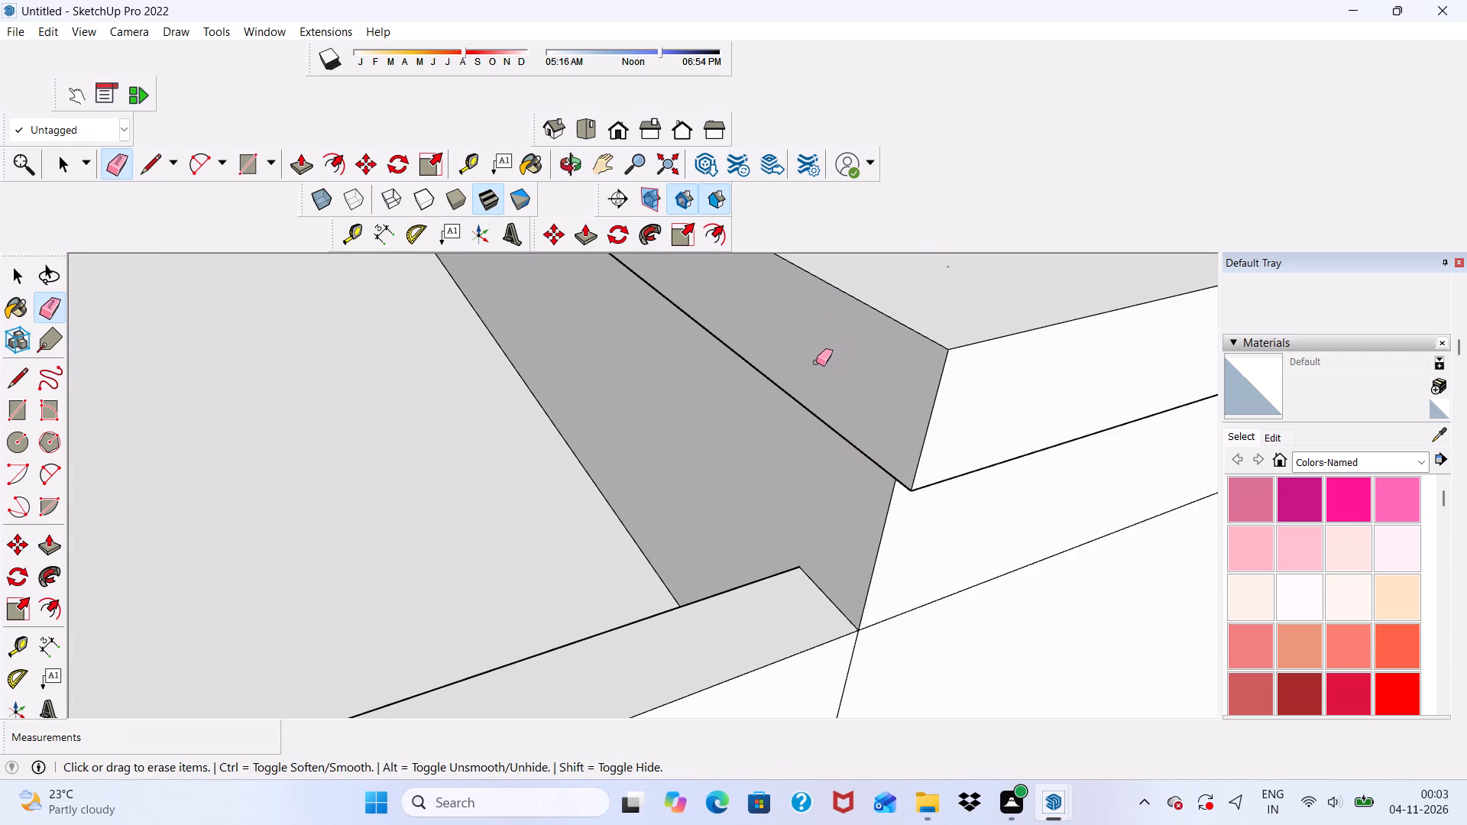
Erase the seam edges crossing the underside of the band's overhang at the front inner corner.
{"action": "middle_click_drag", "start_coordinate": [821, 379], "coordinate": [656, 186]}
{"action": "scroll", "coordinate": [997, 443], "scroll_direction": "up", "scroll_amount": 3}
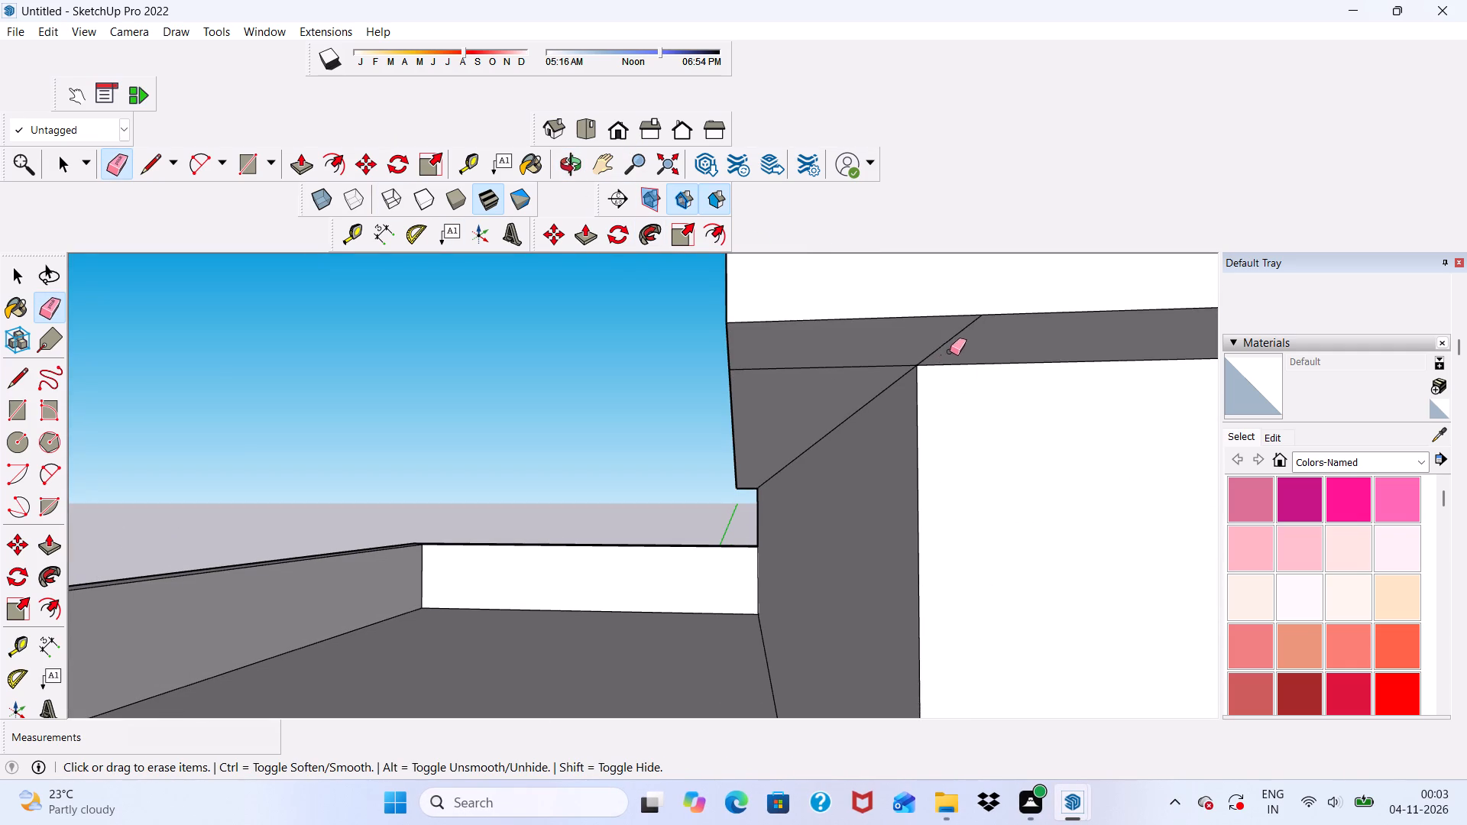
{"action": "left_click_drag", "start_coordinate": [953, 341], "coordinate": [844, 384]}
Draw a rectangle about 29' wide and just over 1' high from the parapet's top front outer corner onto the raised block's front face.
{"action": "scroll", "coordinate": [746, 387], "scroll_direction": "down", "scroll_amount": 2}
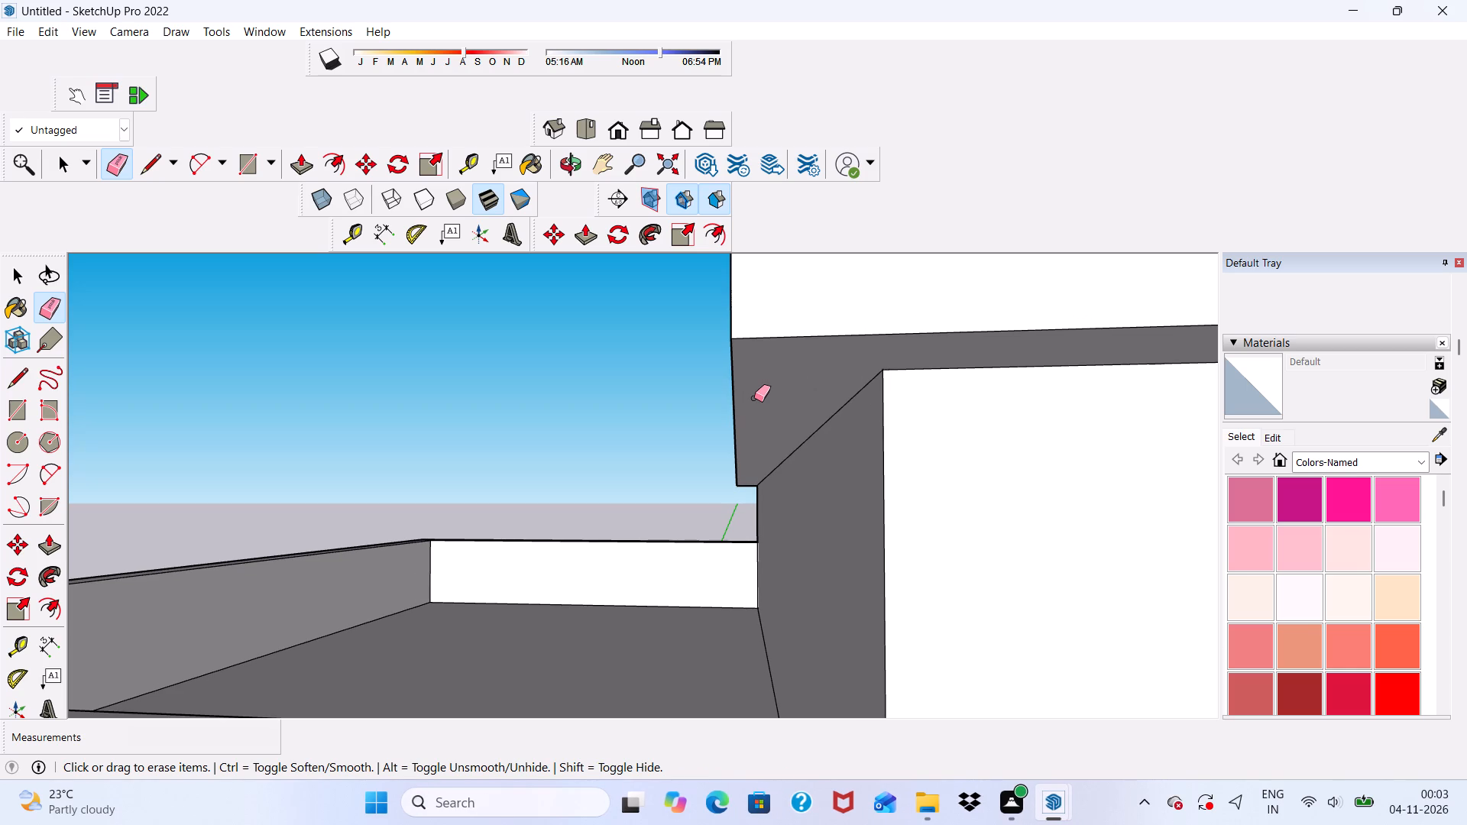
{"action": "scroll", "coordinate": [792, 338], "scroll_direction": "down", "scroll_amount": 10}
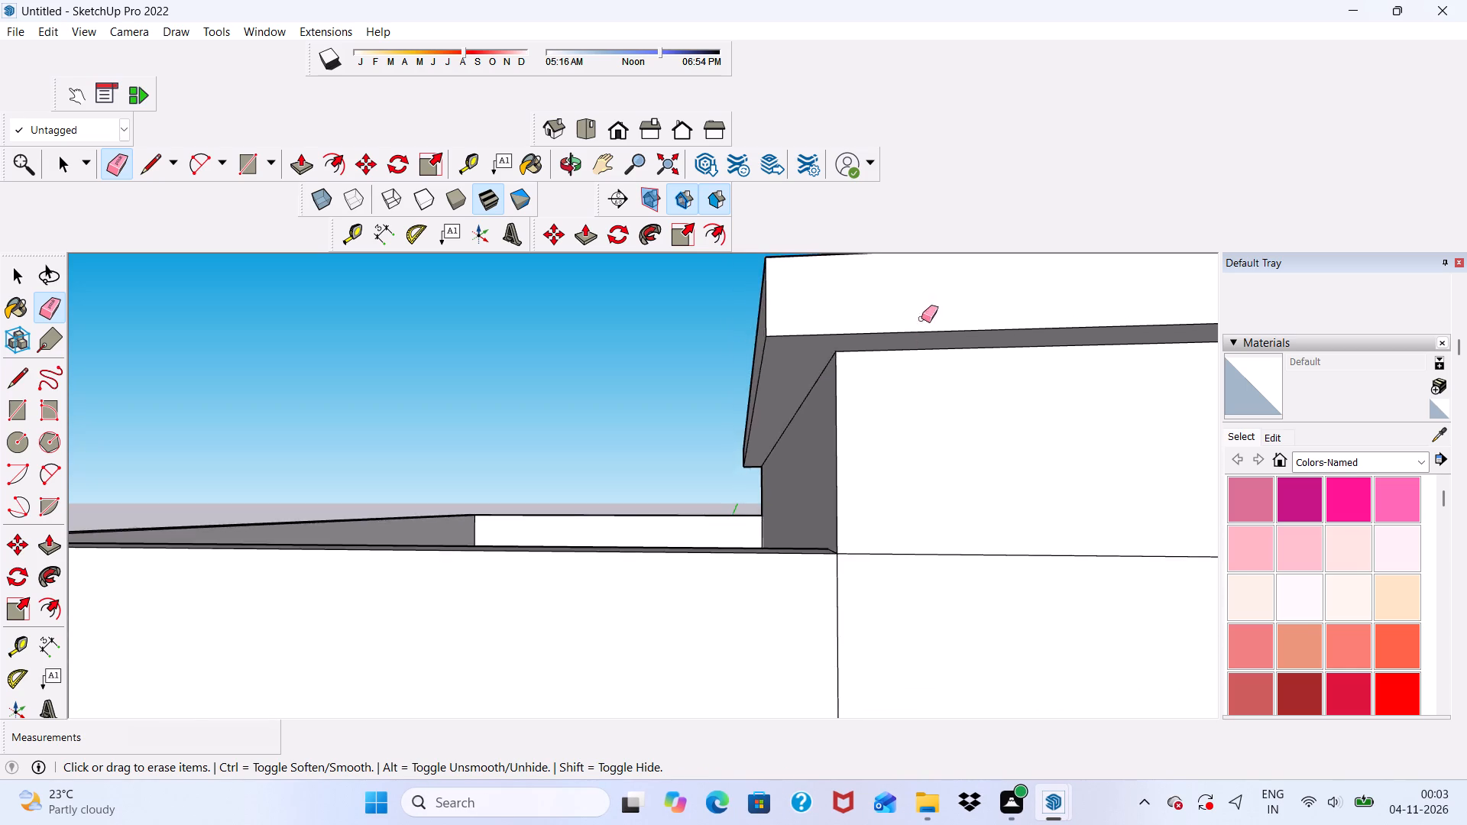
{"action": "scroll", "coordinate": [921, 319], "scroll_direction": "down", "scroll_amount": 2}
{"action": "middle_click_drag", "start_coordinate": [924, 374], "coordinate": [758, 439]}
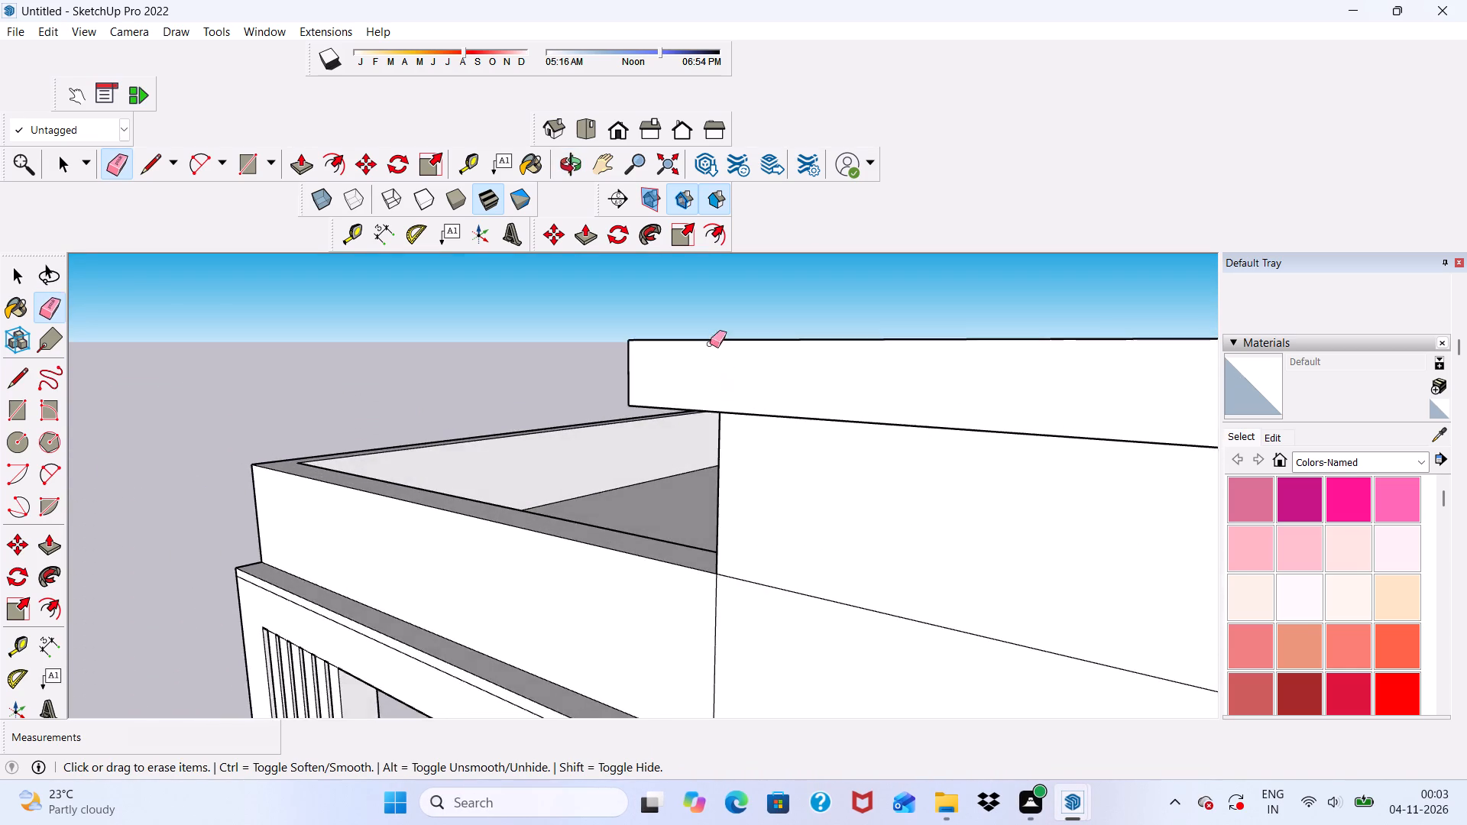
{"action": "scroll", "coordinate": [710, 344], "scroll_direction": "down", "scroll_amount": 7}
{"action": "middle_click_drag", "start_coordinate": [801, 426], "coordinate": [1025, 392]}
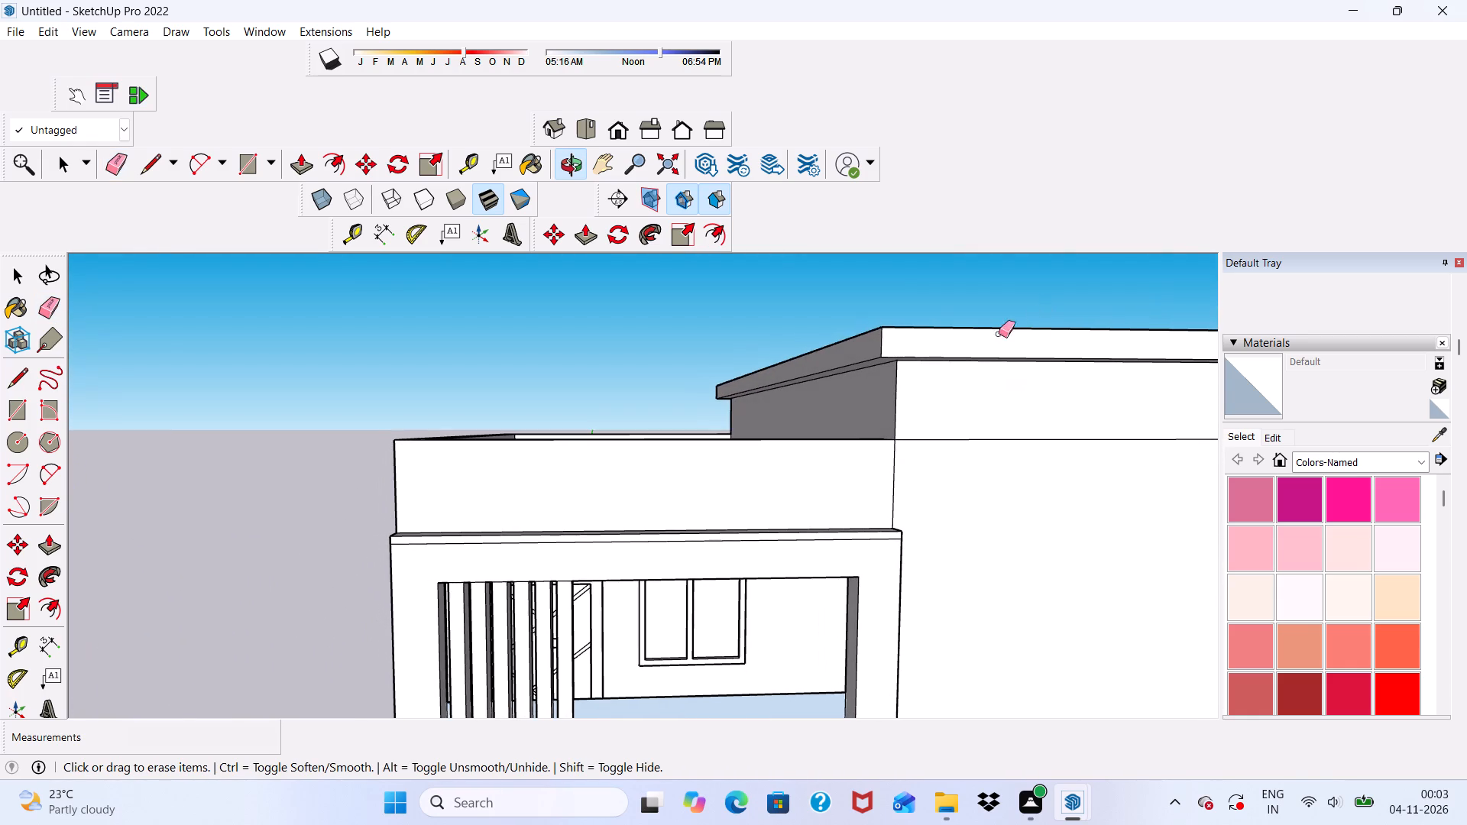
{"action": "scroll", "coordinate": [597, 435], "scroll_direction": "down", "scroll_amount": 2}
{"action": "middle_click_drag", "start_coordinate": [452, 455], "coordinate": [451, 434]}
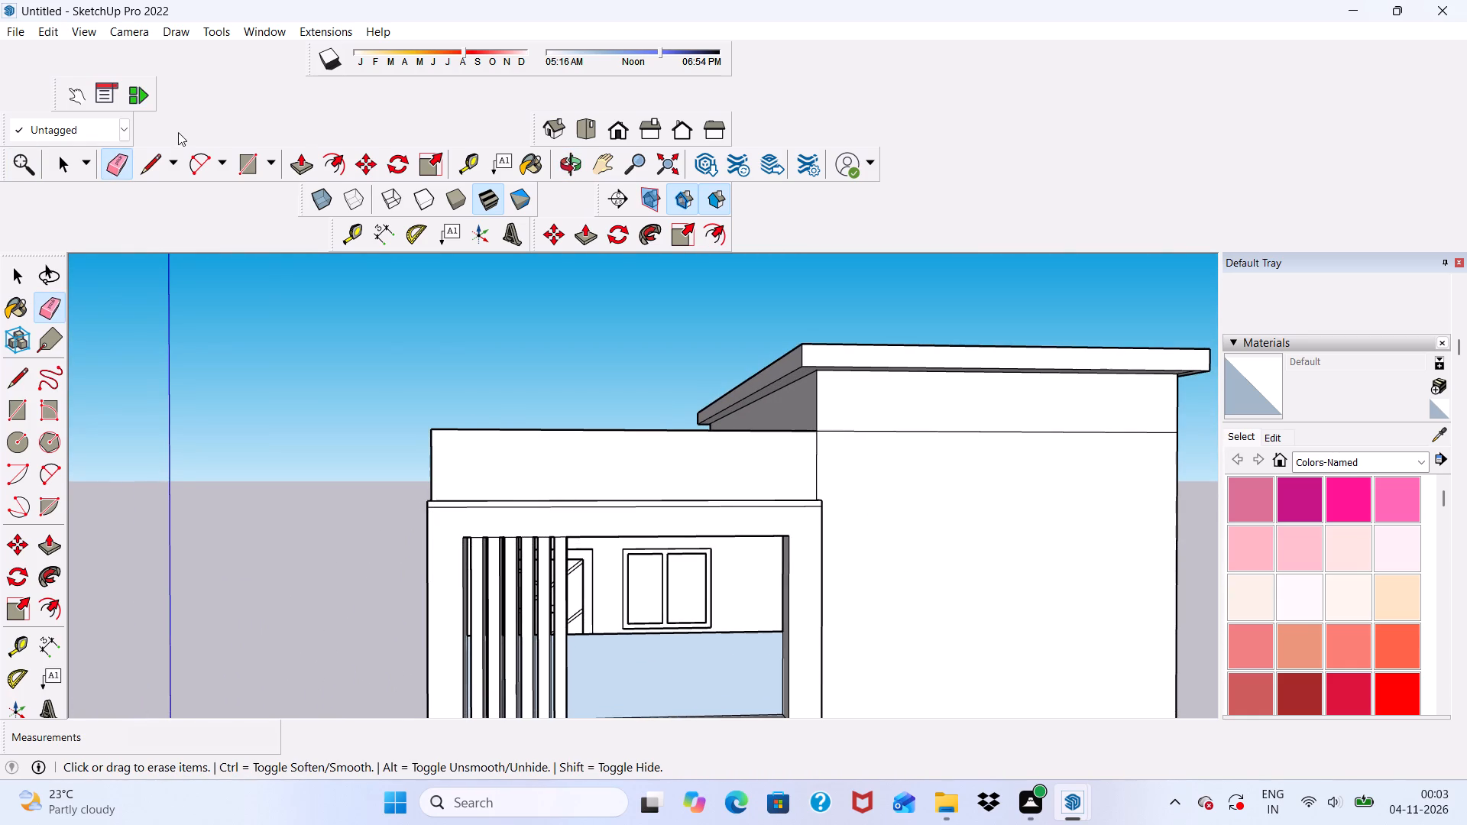
{"action": "left_click", "coordinate": [257, 162]}
{"action": "scroll", "coordinate": [444, 462], "scroll_direction": "up", "scroll_amount": 5}
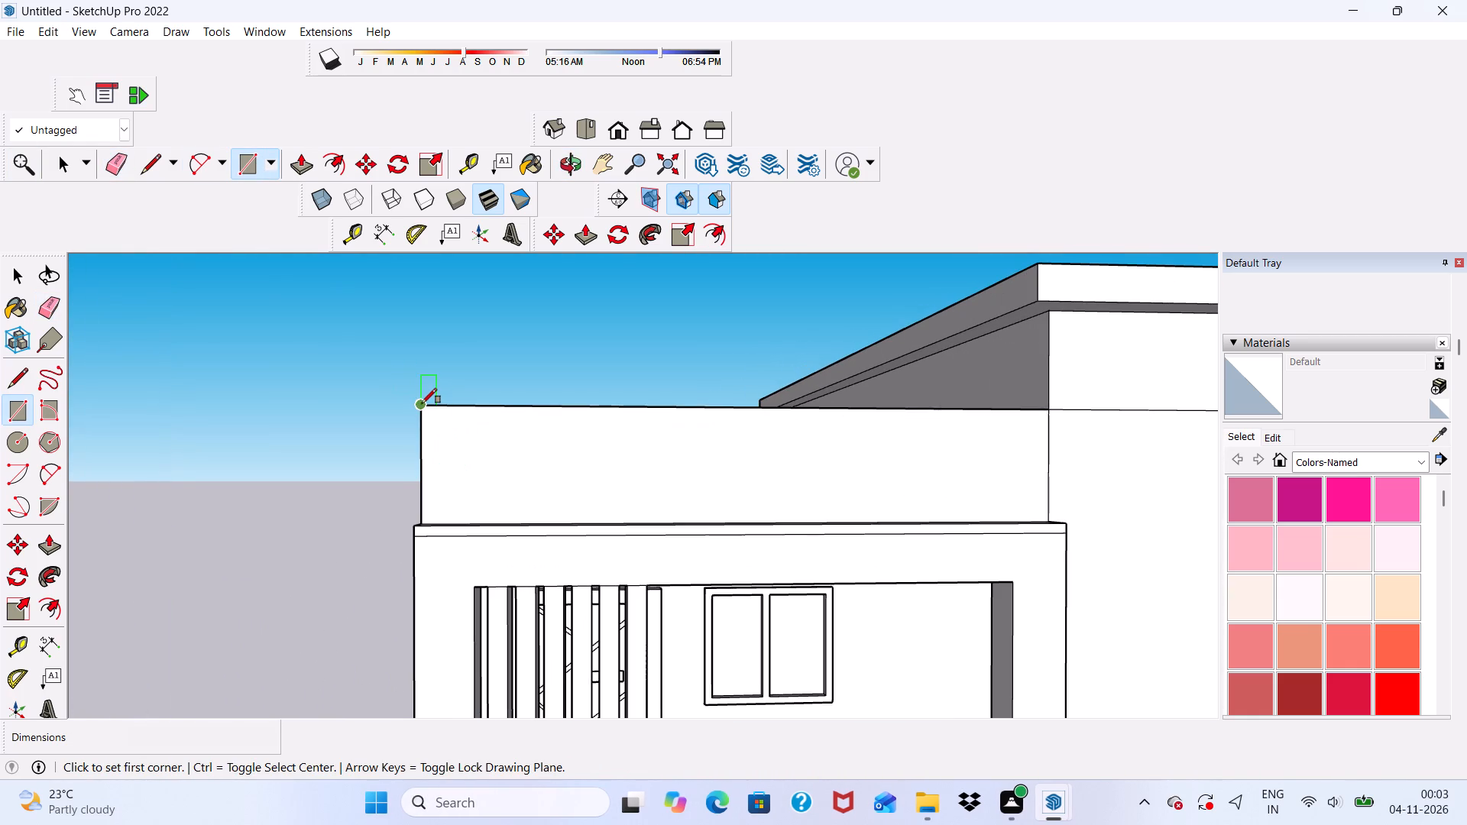
{"action": "left_click_drag", "start_coordinate": [422, 403], "coordinate": [425, 410]}
{"action": "scroll", "coordinate": [650, 487], "scroll_direction": "down", "scroll_amount": 2}
{"action": "scroll", "coordinate": [535, 437], "scroll_direction": "down", "scroll_amount": 3}
{"action": "scroll", "coordinate": [954, 460], "scroll_direction": "up", "scroll_amount": 6}
{"action": "scroll", "coordinate": [815, 444], "scroll_direction": "down", "scroll_amount": 6}
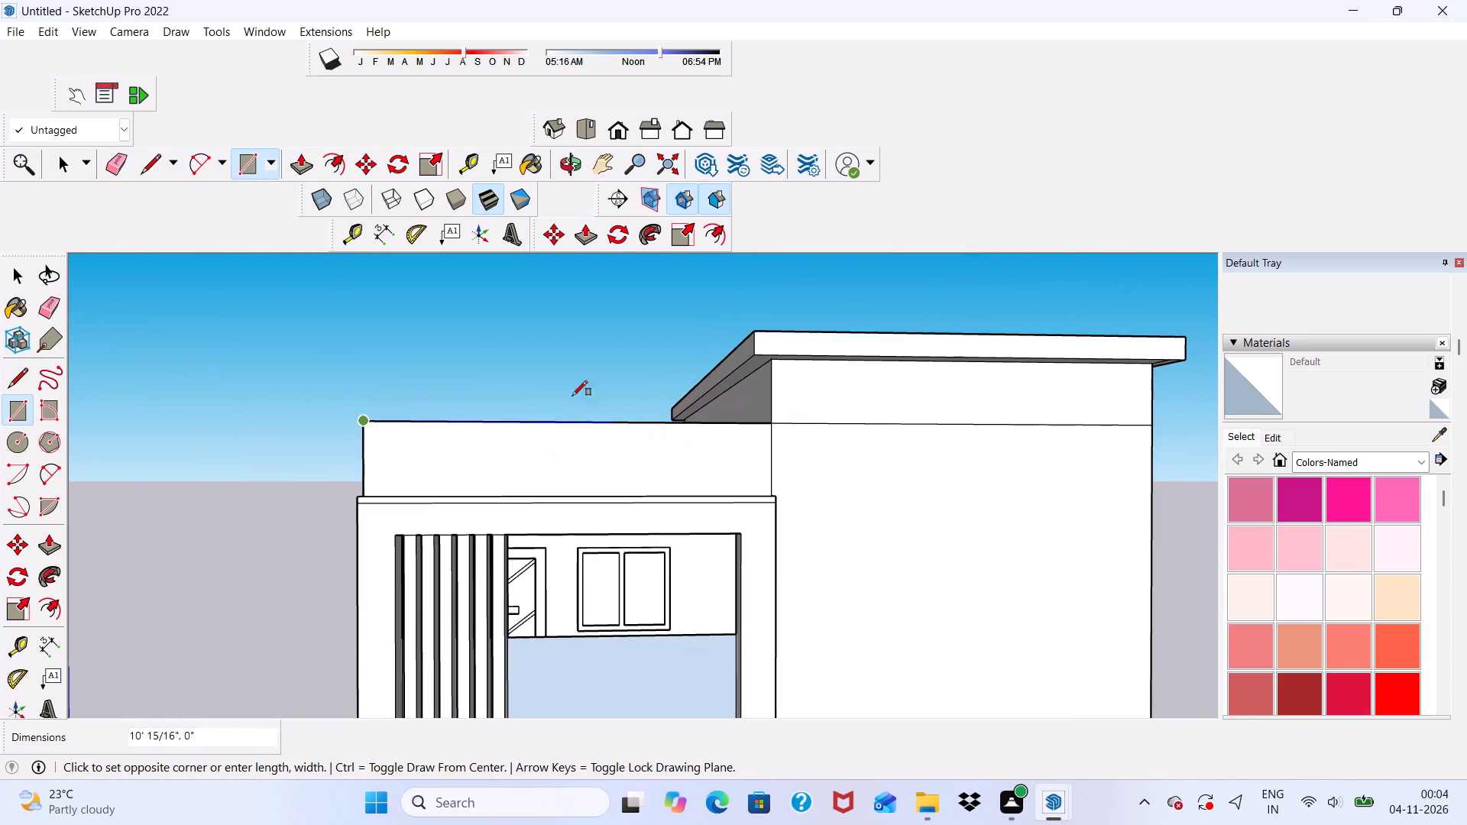
{"action": "scroll", "coordinate": [527, 390], "scroll_direction": "down", "scroll_amount": 5}
{"action": "scroll", "coordinate": [643, 385], "scroll_direction": "down", "scroll_amount": 3}
{"action": "scroll", "coordinate": [834, 386], "scroll_direction": "up", "scroll_amount": 5}
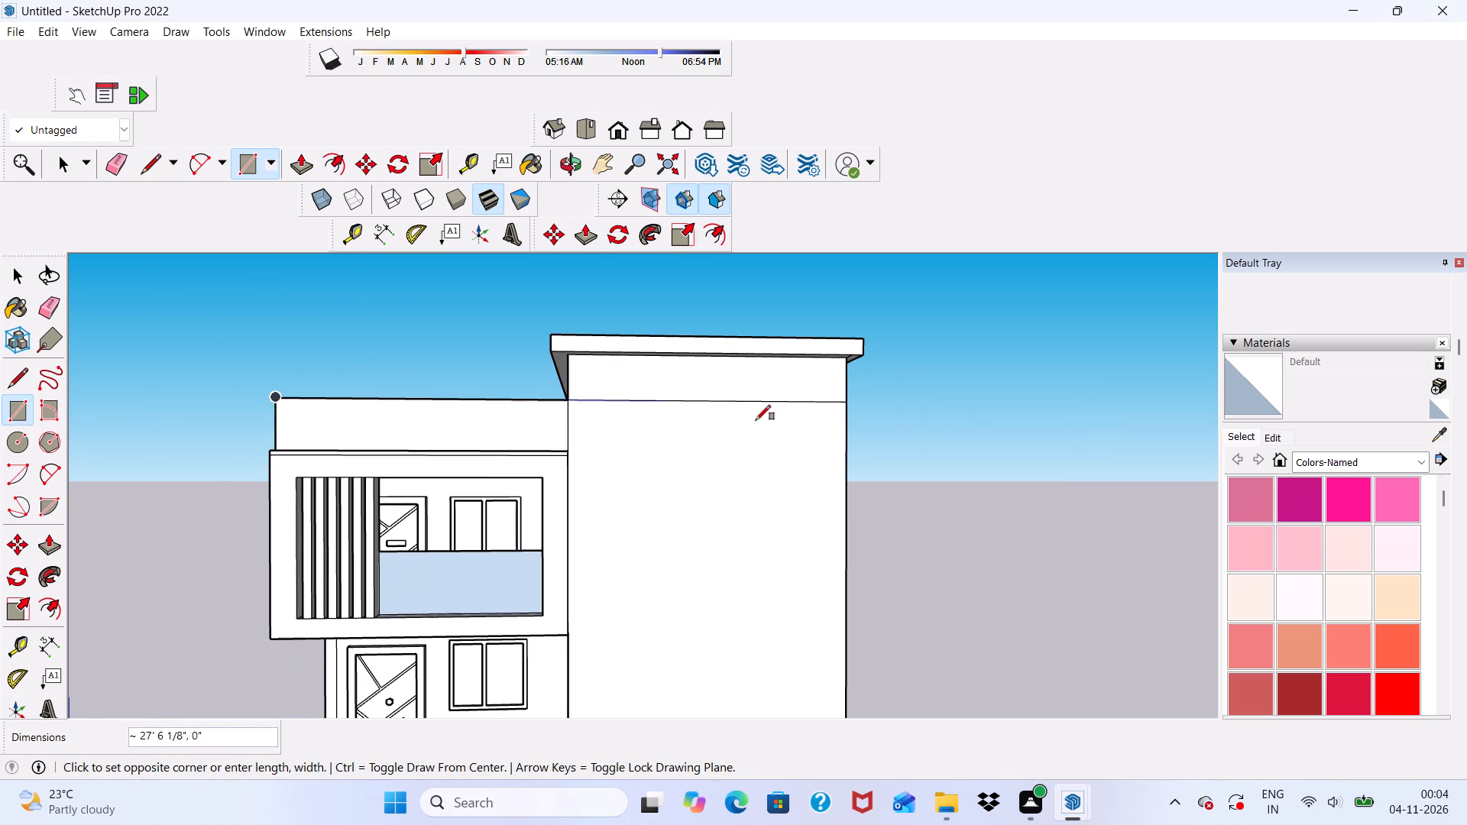
{"action": "scroll", "coordinate": [756, 428], "scroll_direction": "up", "scroll_amount": 4}
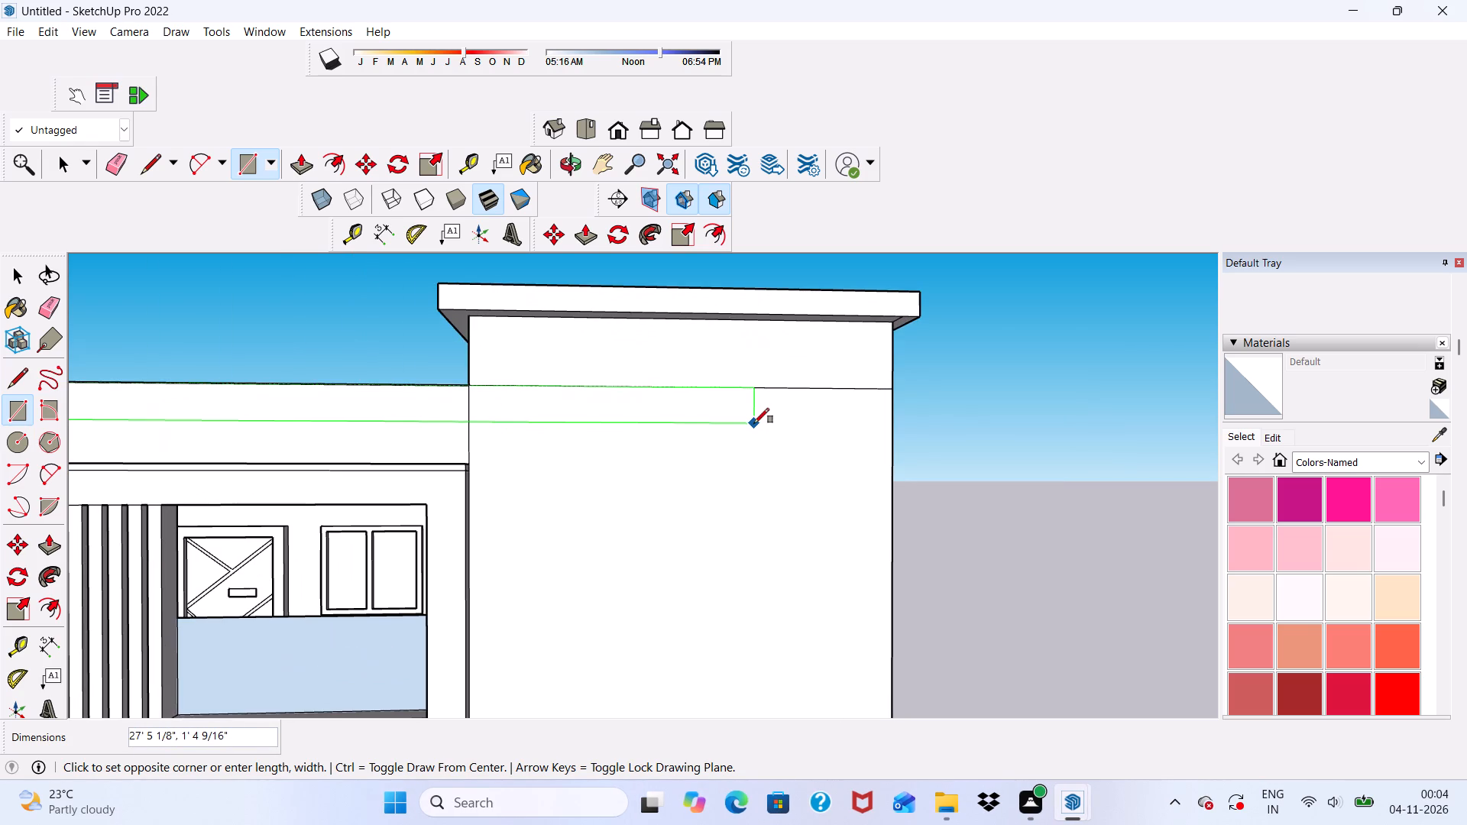
{"action": "scroll", "coordinate": [754, 423], "scroll_direction": "up", "scroll_amount": 2}
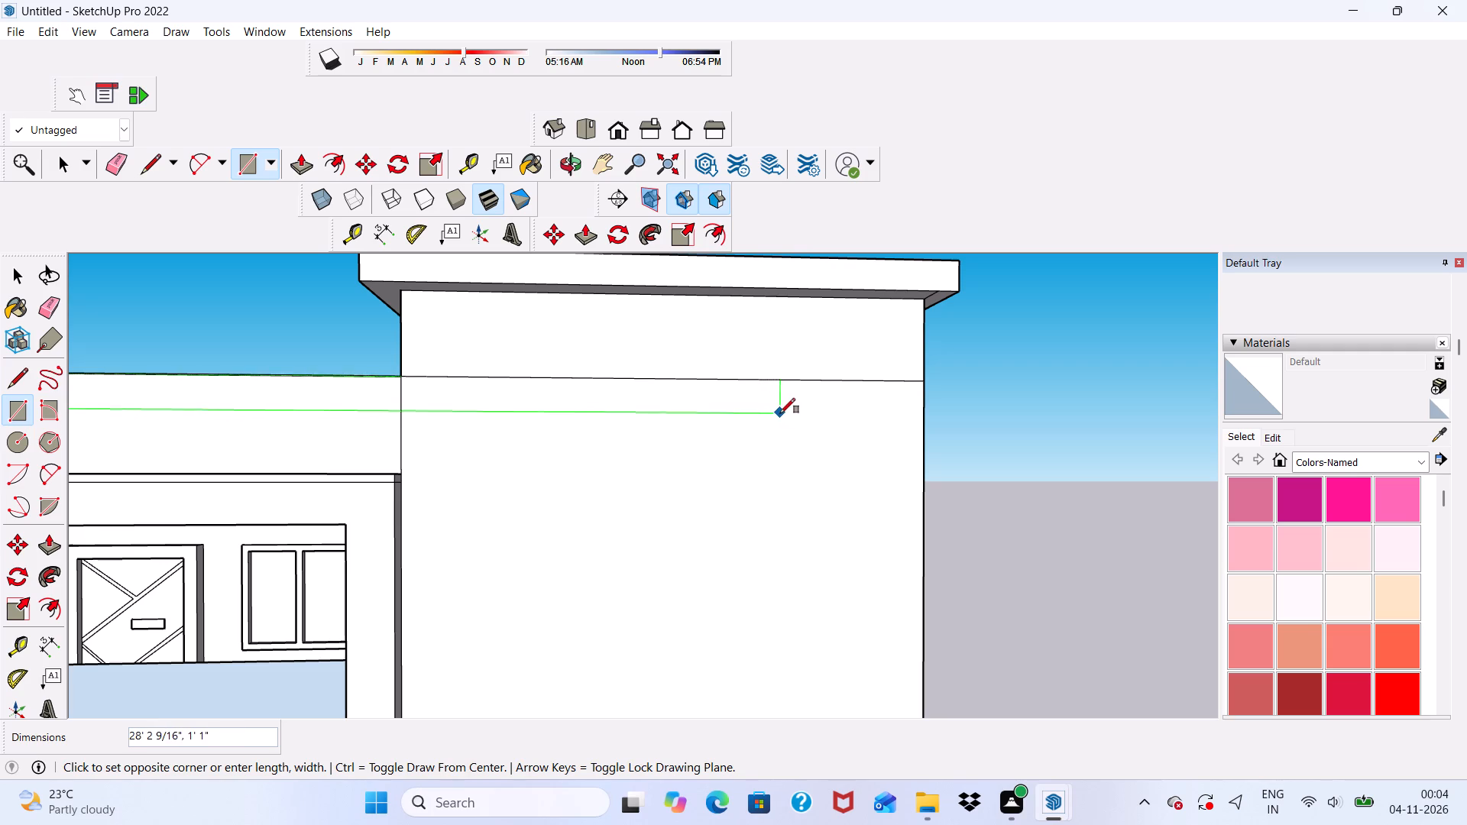
{"action": "left_click", "coordinate": [818, 419]}
Erase the vertical edge splitting the new rectangle where the parapet meets the raised block.
{"action": "scroll", "coordinate": [833, 380], "scroll_direction": "down", "scroll_amount": 12}
{"action": "middle_click_drag", "start_coordinate": [826, 422], "coordinate": [800, 459]}
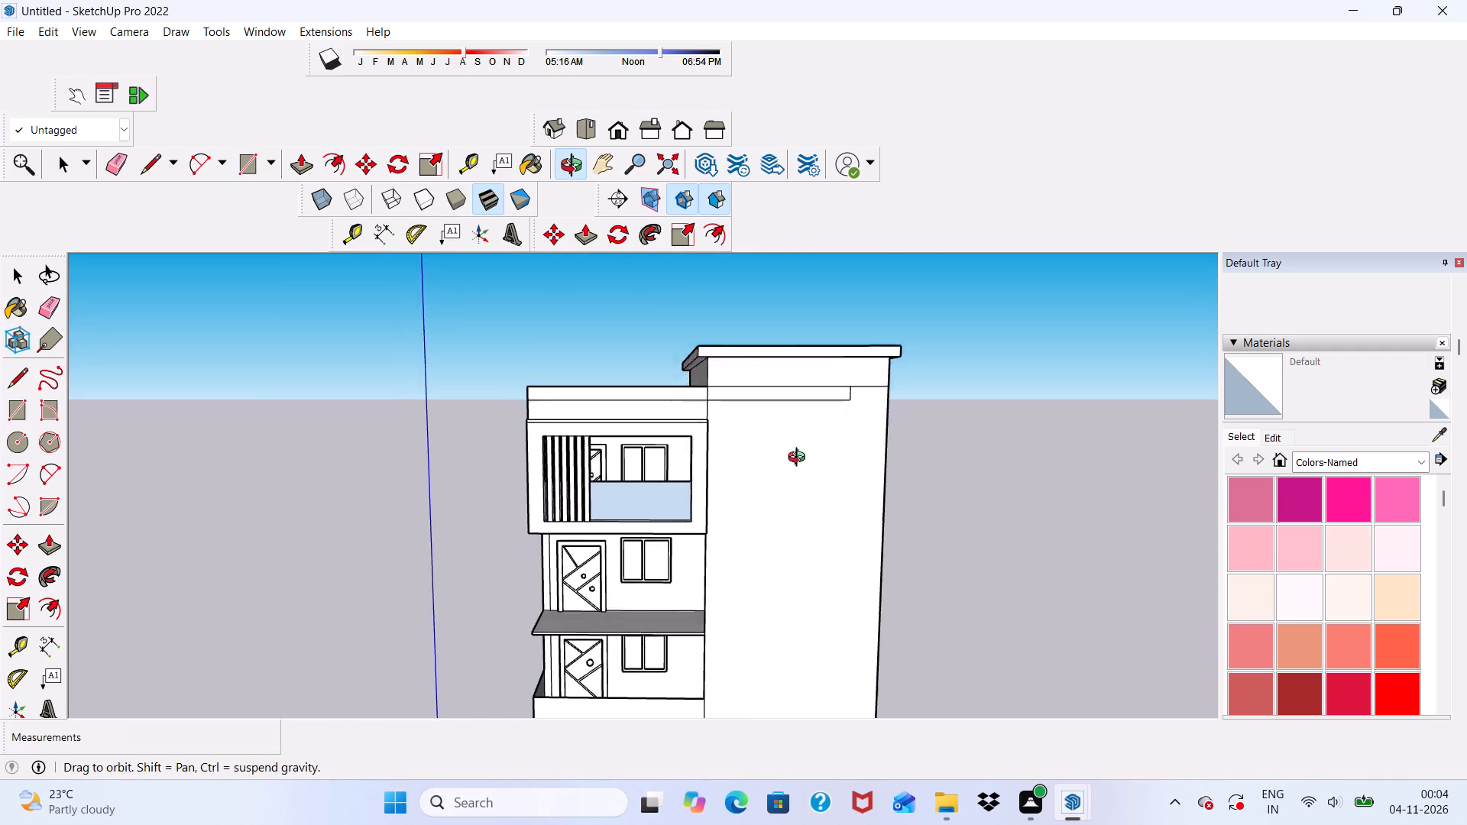
{"action": "middle_click_drag", "start_coordinate": [800, 459], "coordinate": [747, 490]}
{"action": "scroll", "coordinate": [742, 490], "scroll_direction": "up", "scroll_amount": 1}
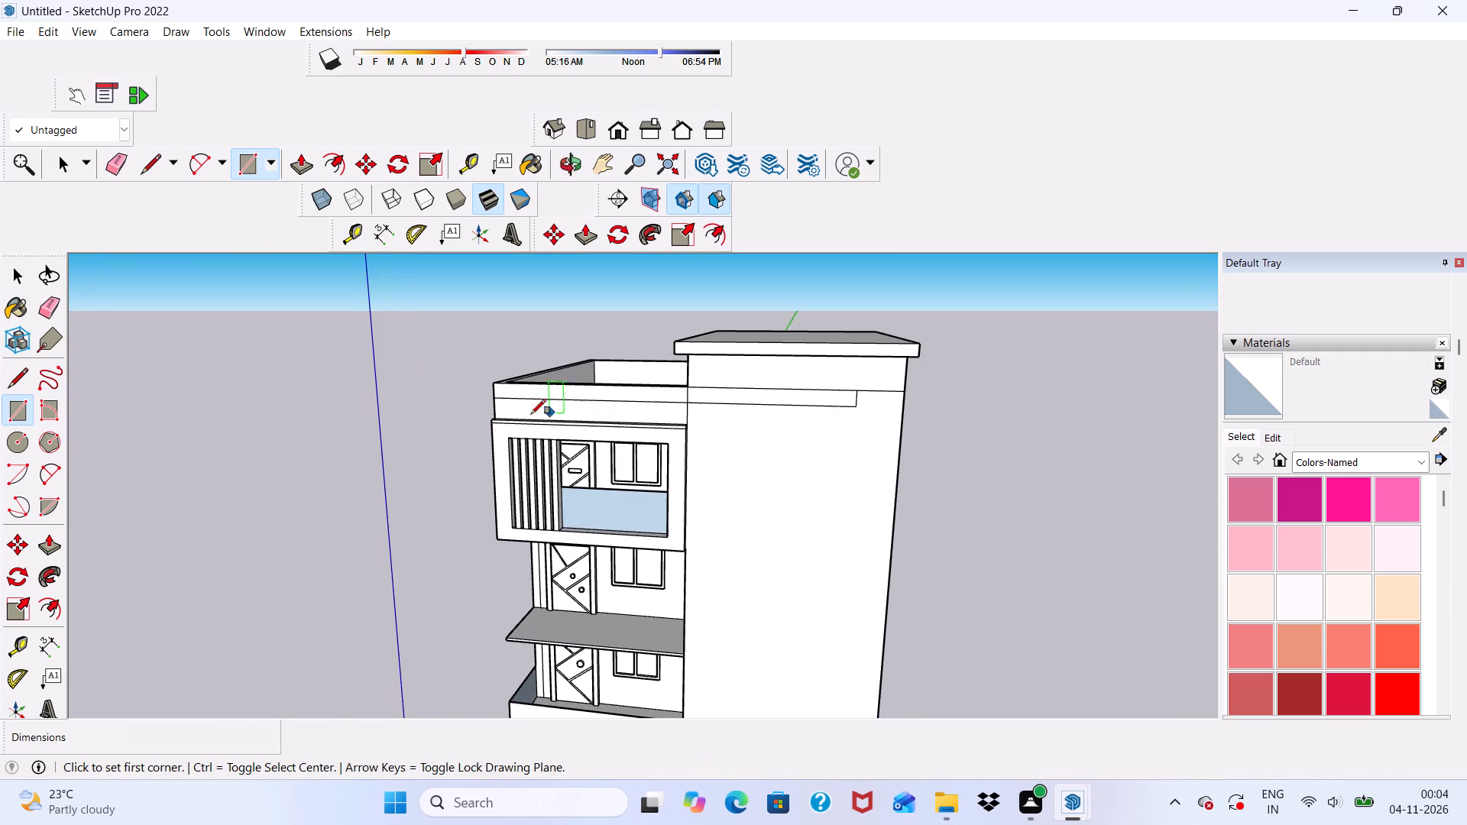
{"action": "left_click_drag", "start_coordinate": [115, 158], "coordinate": [125, 160]}
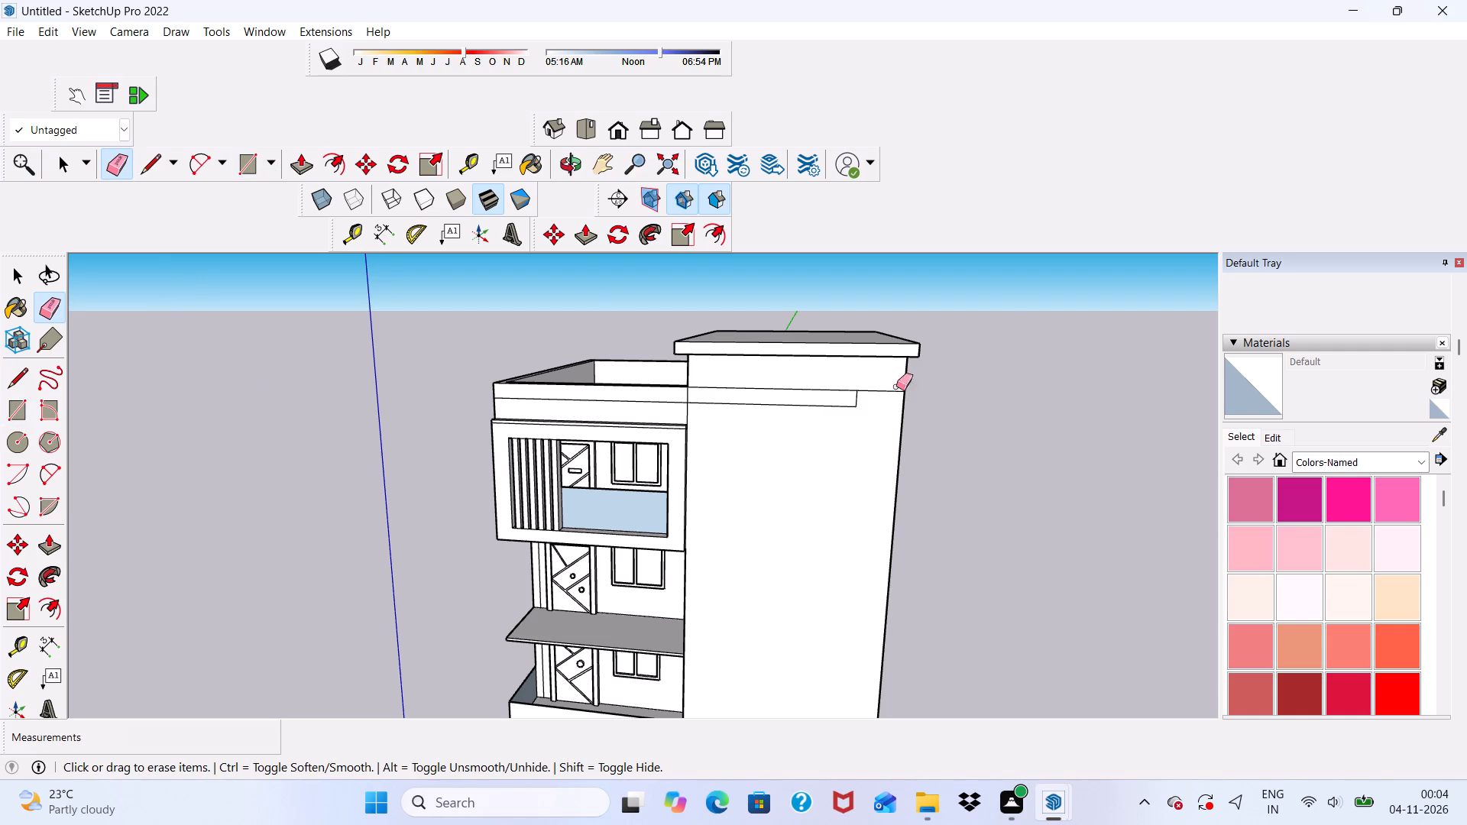
{"action": "scroll", "coordinate": [852, 412], "scroll_direction": "up", "scroll_amount": 11}
{"action": "left_click_drag", "start_coordinate": [594, 385], "coordinate": [616, 385]}
{"action": "scroll", "coordinate": [617, 374], "scroll_direction": "down", "scroll_amount": 9}
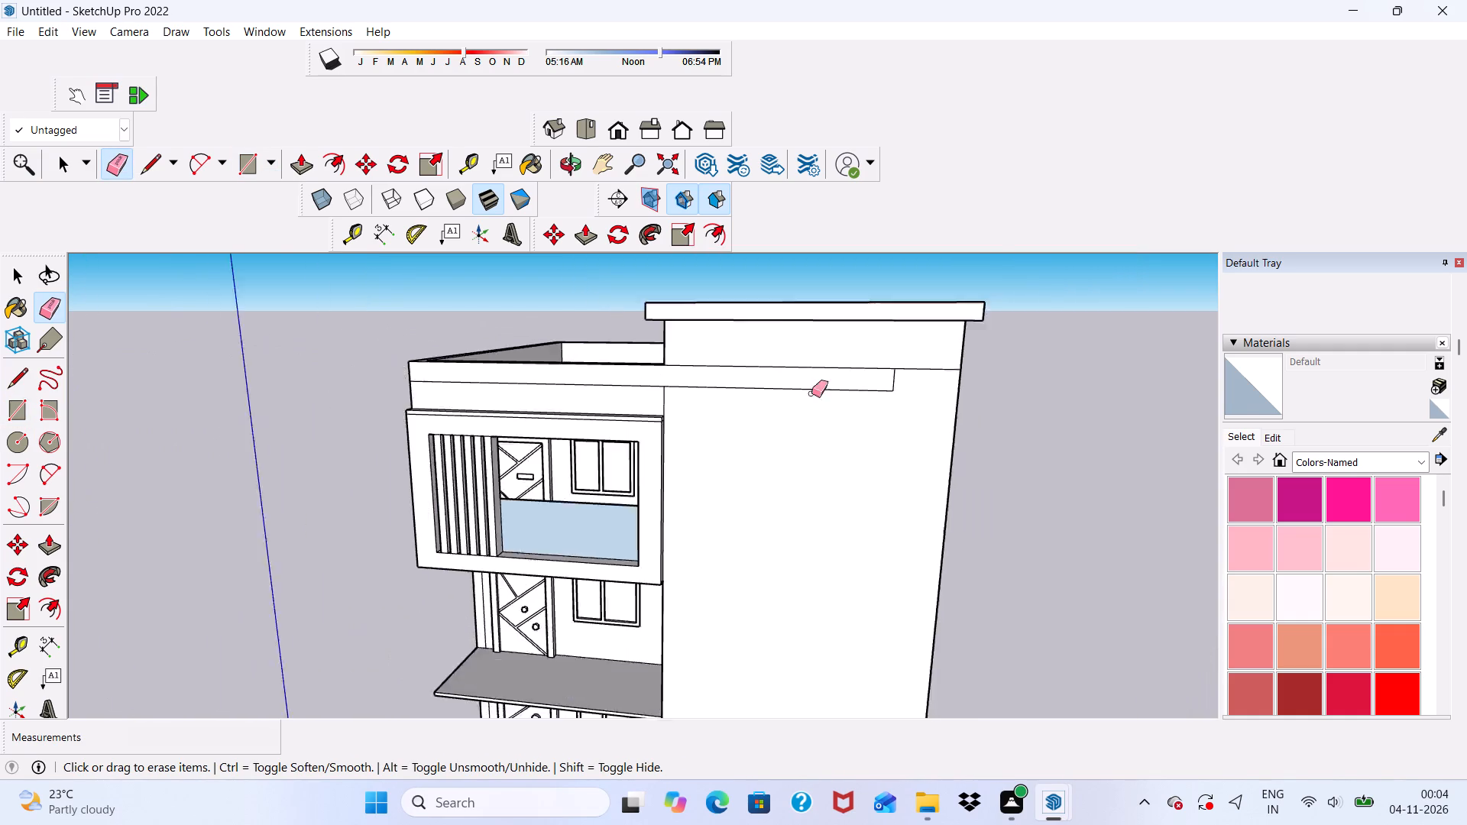
Push/pull the long front strip along the parapet top and raised block outward by 1'.
{"action": "scroll", "coordinate": [811, 393], "scroll_direction": "down", "scroll_amount": 2}
{"action": "middle_click_drag", "start_coordinate": [852, 407], "coordinate": [945, 395]}
{"action": "scroll", "coordinate": [138, 140], "scroll_direction": "up", "scroll_amount": 4}
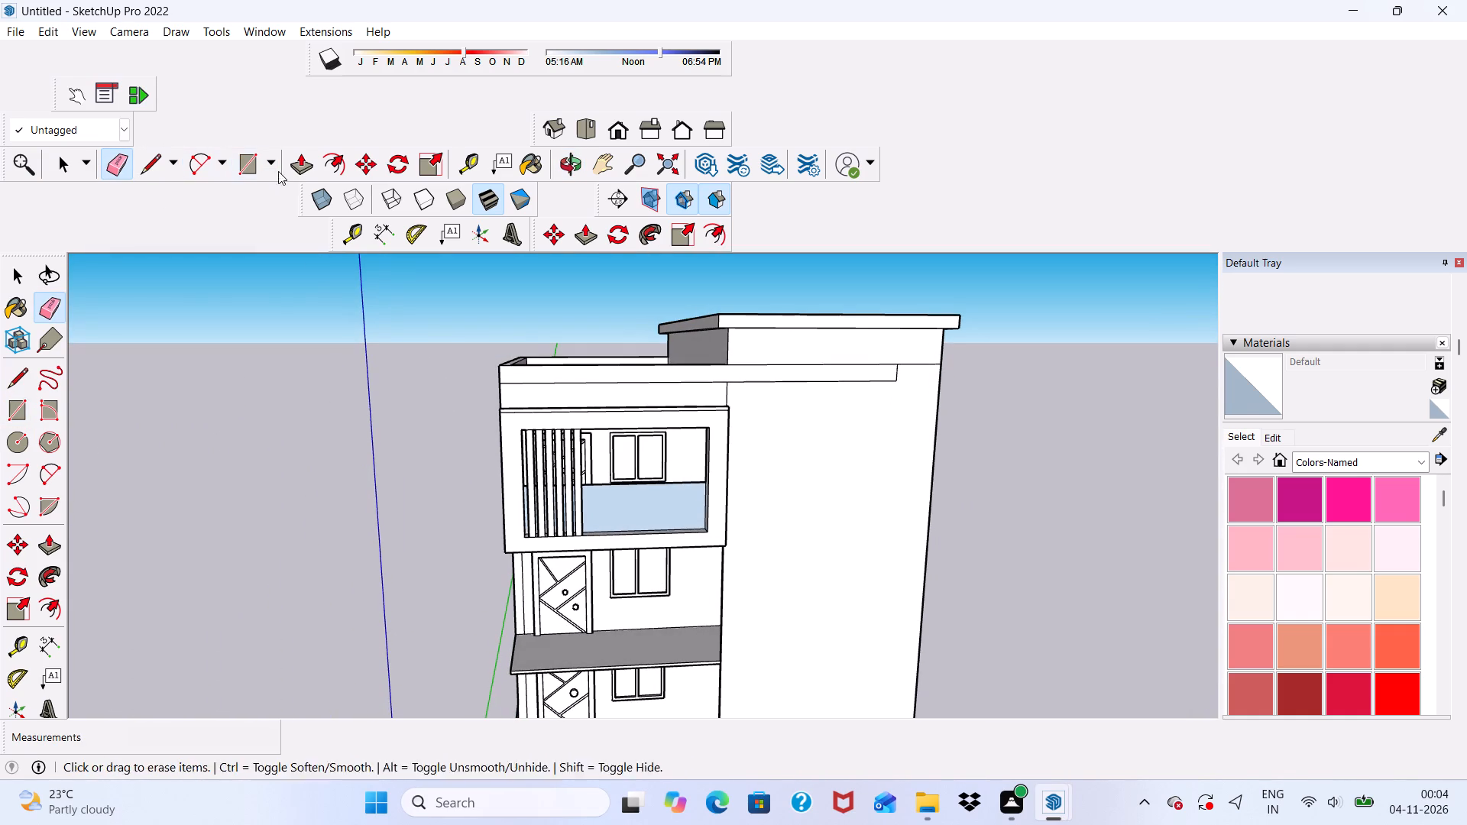
{"action": "left_click", "coordinate": [290, 164]}
{"action": "scroll", "coordinate": [527, 400], "scroll_direction": "up", "scroll_amount": 5}
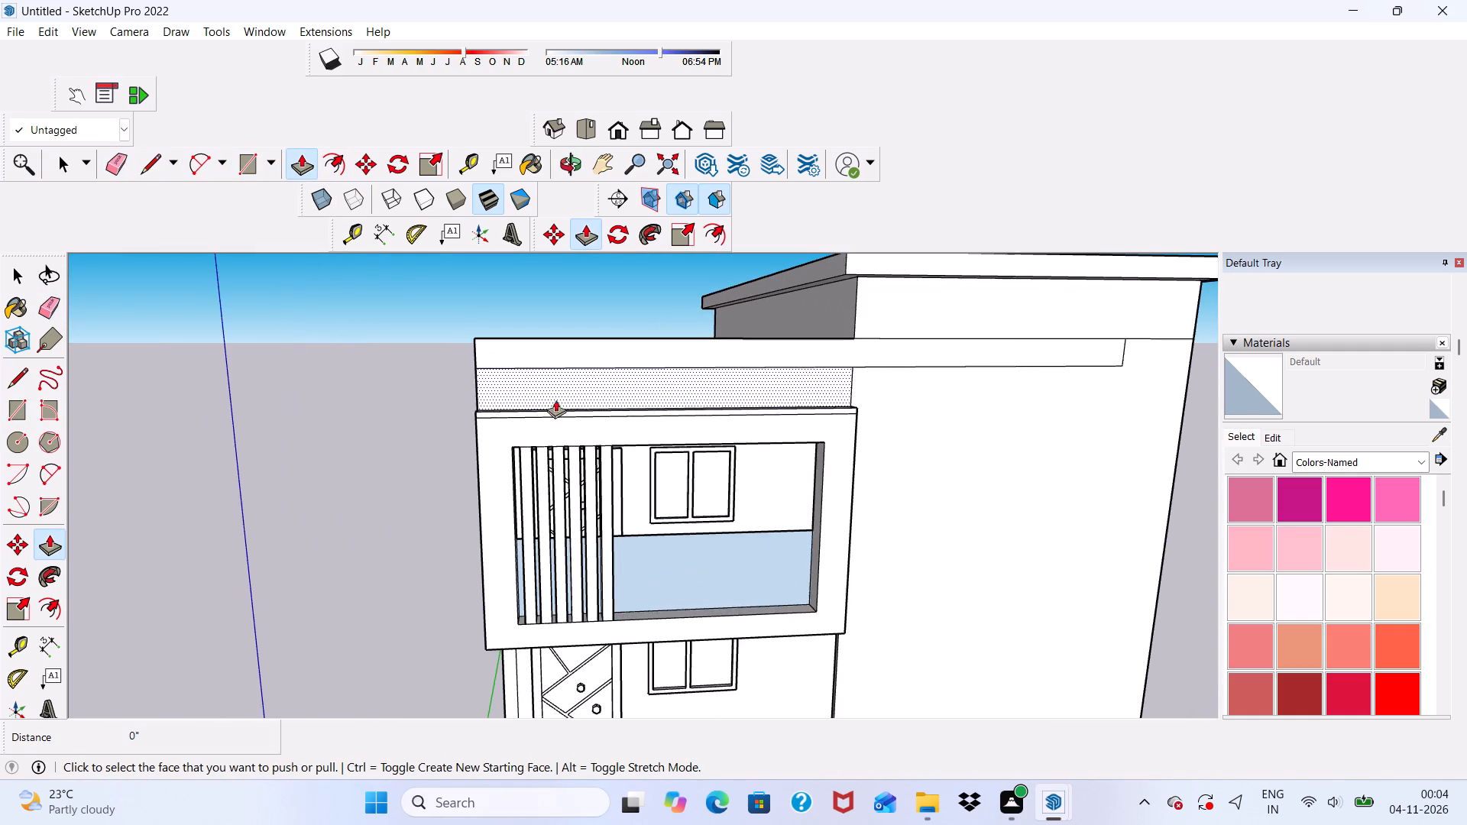
{"action": "scroll", "coordinate": [564, 335], "scroll_direction": "up", "scroll_amount": 1}
{"action": "left_click", "coordinate": [563, 343]}
{"action": "scroll", "coordinate": [563, 307], "scroll_direction": "down", "scroll_amount": 7}
{"action": "middle_click_drag", "start_coordinate": [594, 313], "coordinate": [681, 377]}
{"action": "scroll", "coordinate": [454, 184], "scroll_direction": "down", "scroll_amount": 4}
{"action": "scroll", "coordinate": [445, 247], "scroll_direction": "down", "scroll_amount": 4}
{"action": "scroll", "coordinate": [579, 396], "scroll_direction": "up", "scroll_amount": 1}
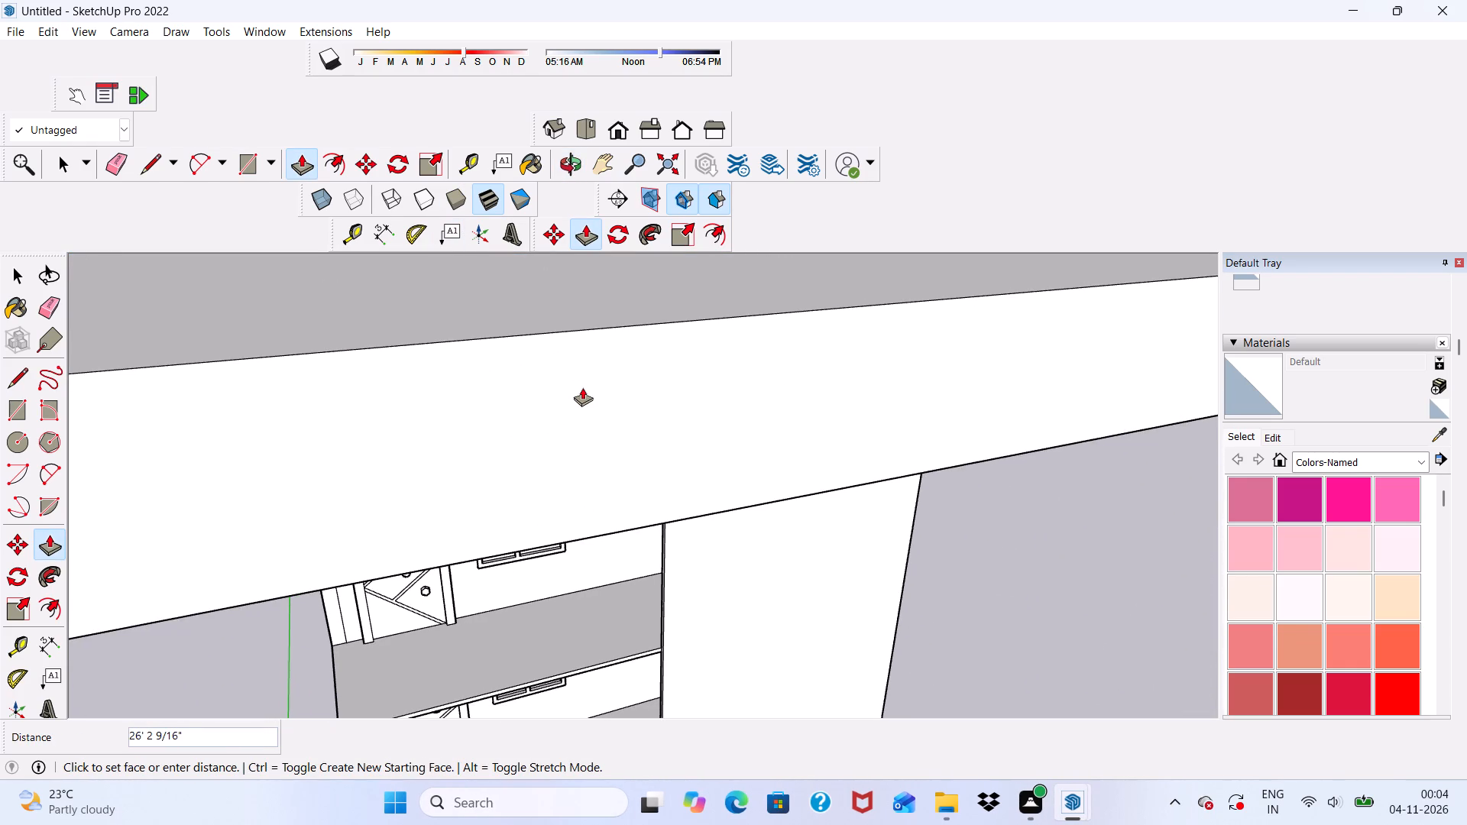
{"action": "scroll", "coordinate": [481, 366], "scroll_direction": "down", "scroll_amount": 5}
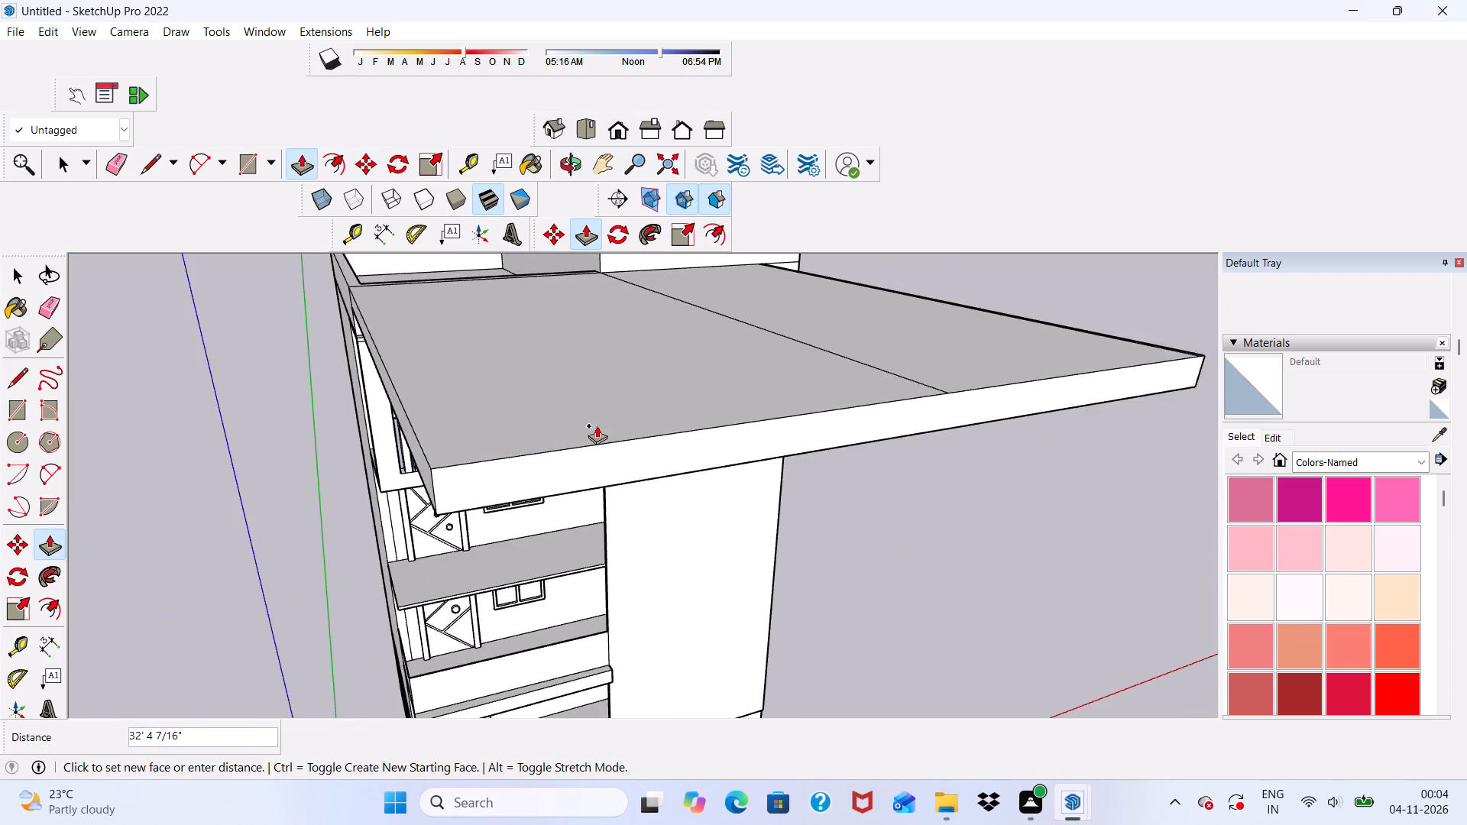
{"action": "middle_click_drag", "start_coordinate": [488, 438], "coordinate": [763, 421]}
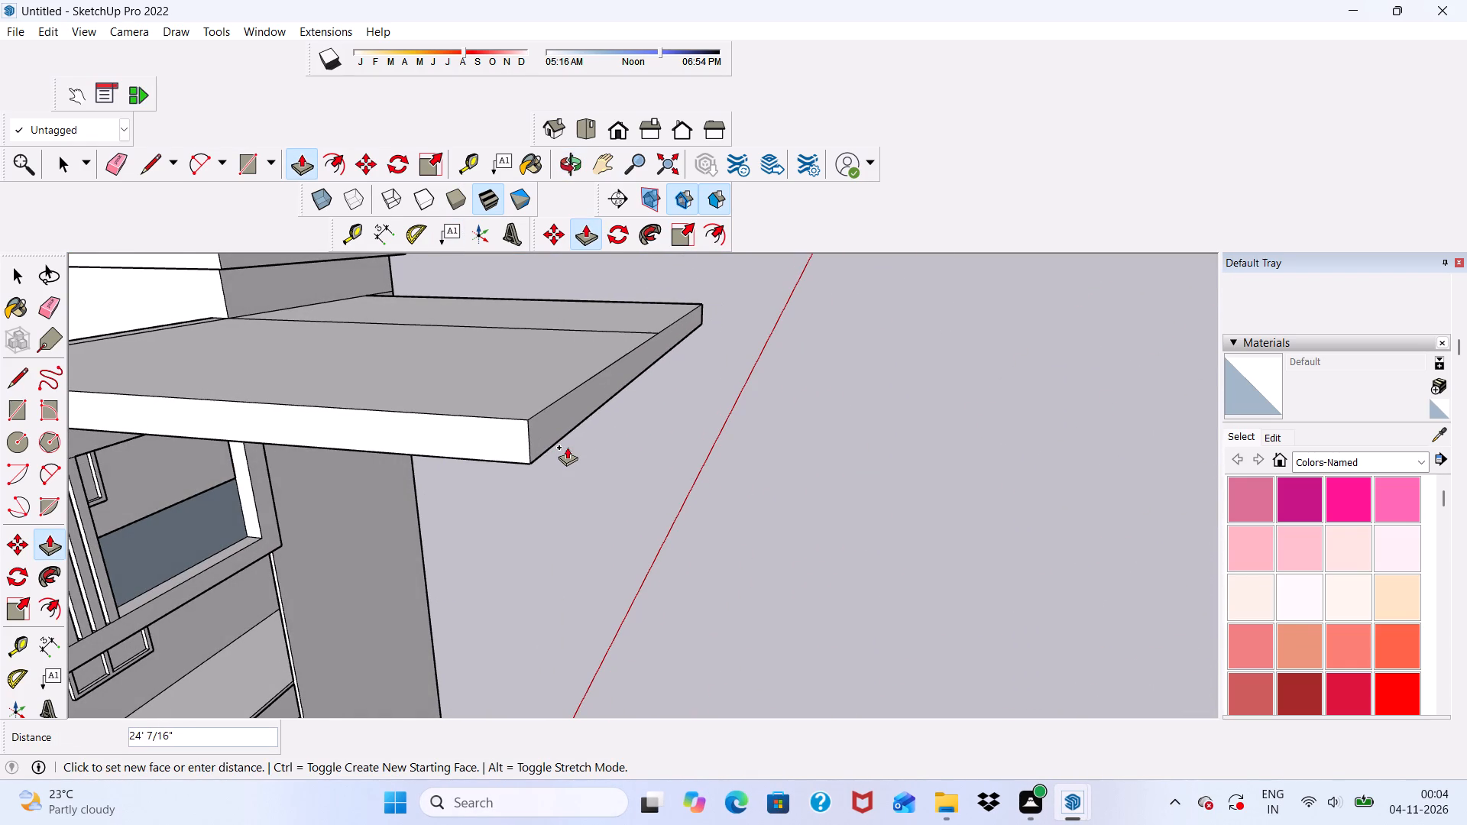
{"action": "type", "text": "1'"}
{"action": "key", "text": "Return"}
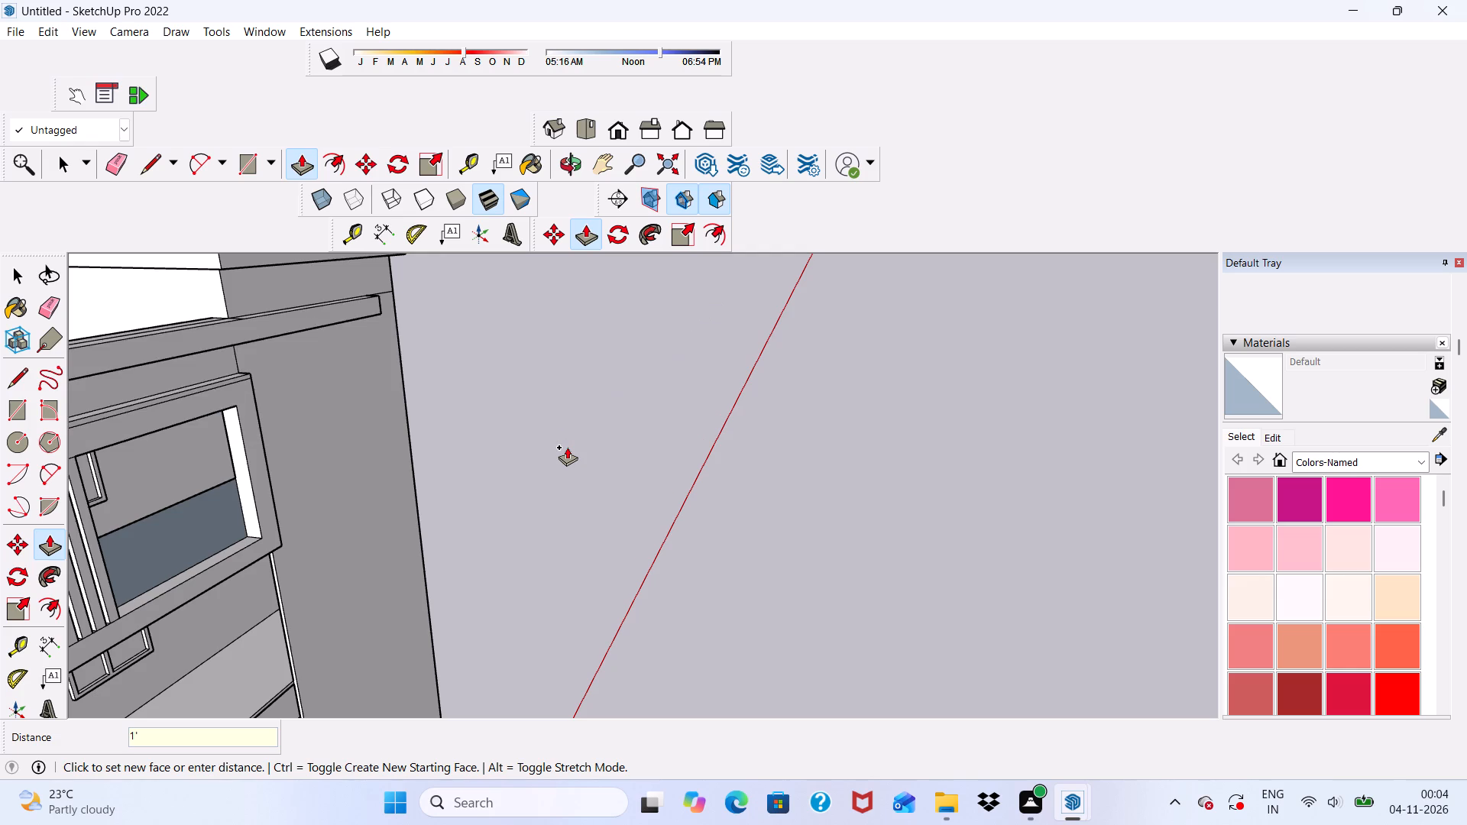
Draw a rectangle about 1' by 8" on the underside of the roof band's front overhang, starting at the raised block's outer front corner.
{"action": "scroll", "coordinate": [567, 447], "scroll_direction": "up", "scroll_amount": 1}
{"action": "scroll", "coordinate": [495, 309], "scroll_direction": "down", "scroll_amount": 5}
{"action": "middle_click_drag", "start_coordinate": [520, 507], "coordinate": [250, 478]}
{"action": "scroll", "coordinate": [586, 337], "scroll_direction": "up", "scroll_amount": 6}
{"action": "scroll", "coordinate": [601, 337], "scroll_direction": "down", "scroll_amount": 1}
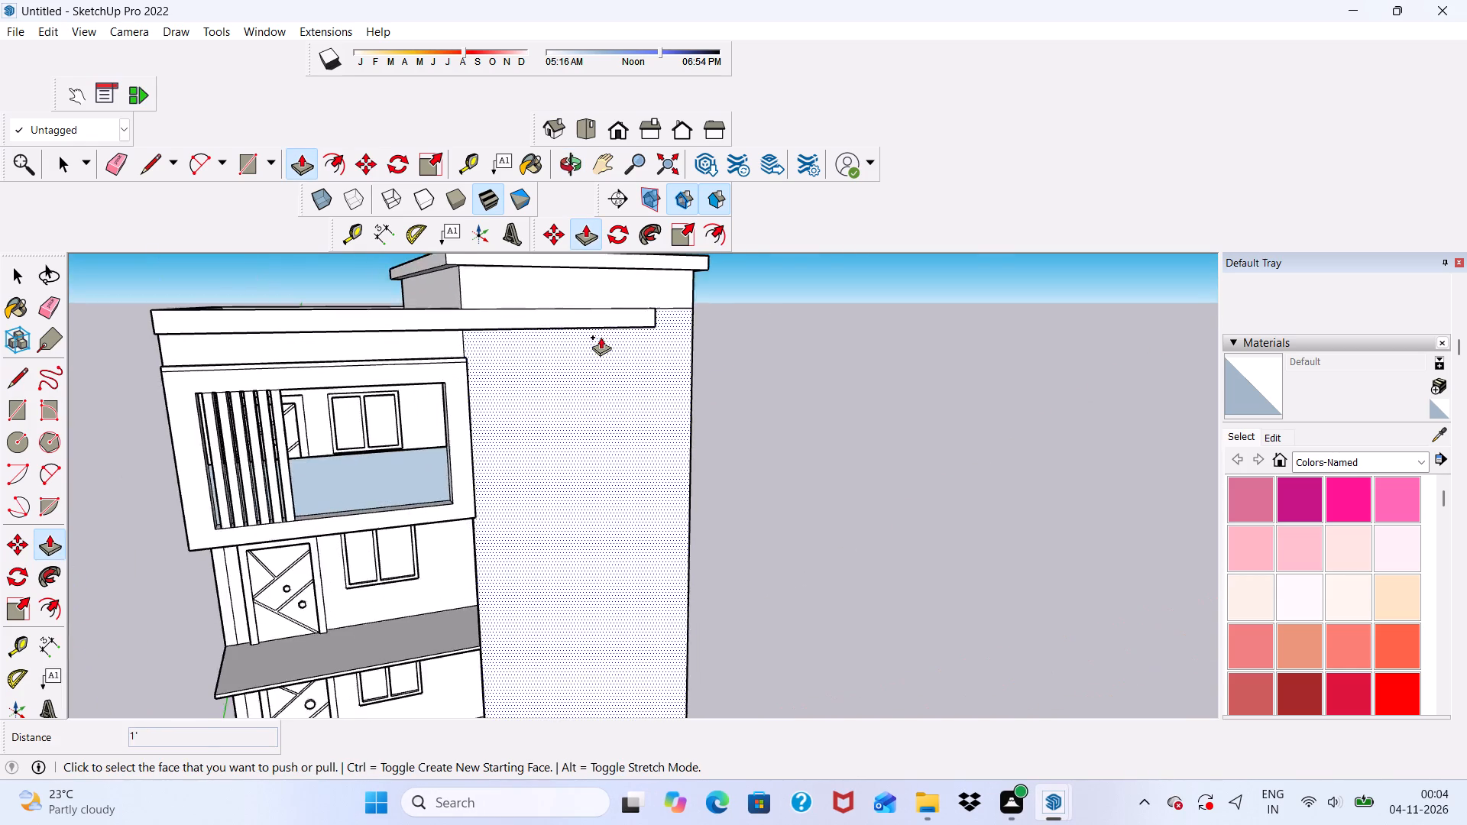
{"action": "middle_click_drag", "start_coordinate": [601, 337], "coordinate": [525, 231]}
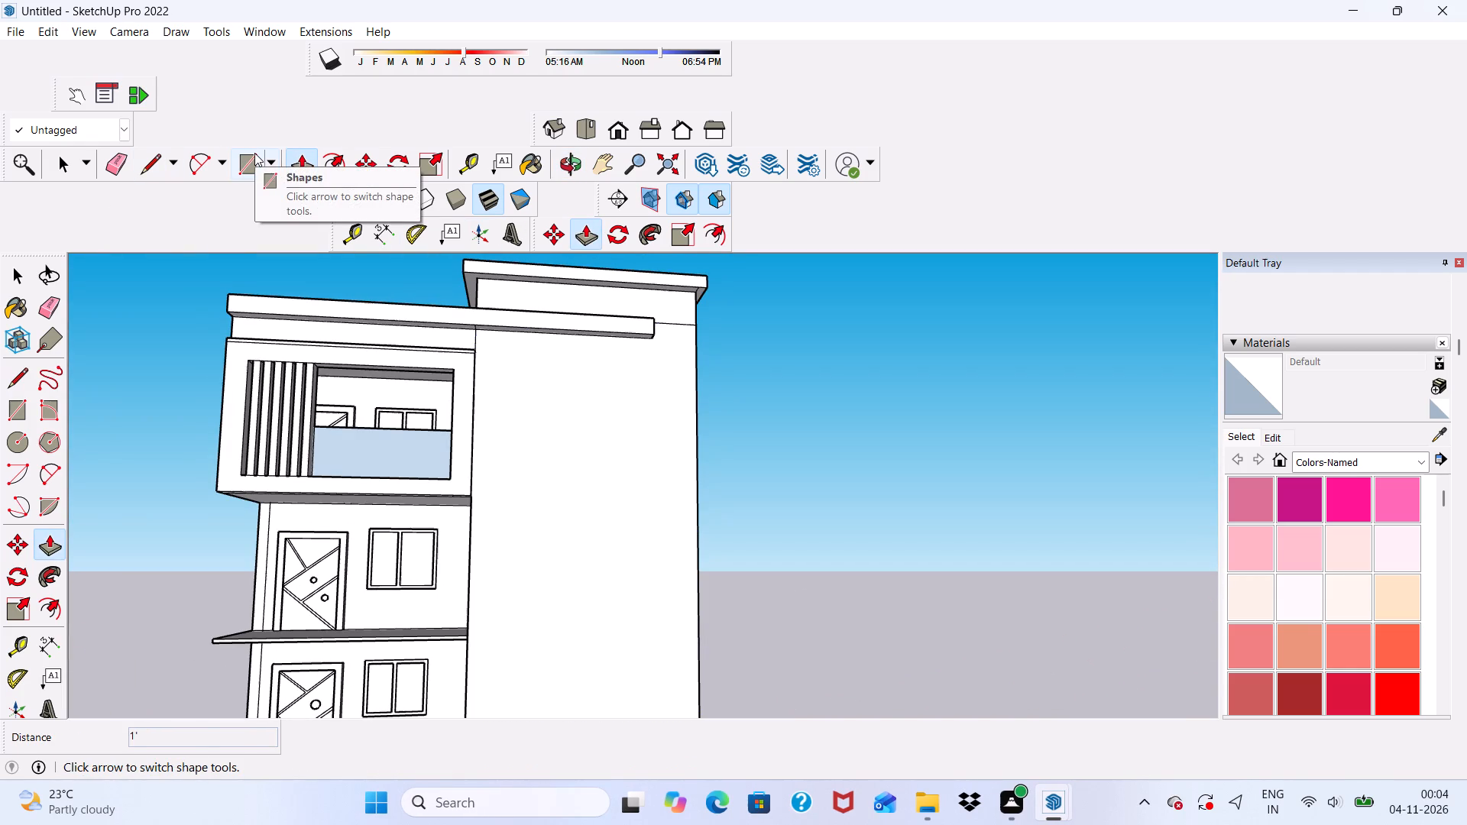
{"action": "middle_click", "coordinate": [254, 153]}
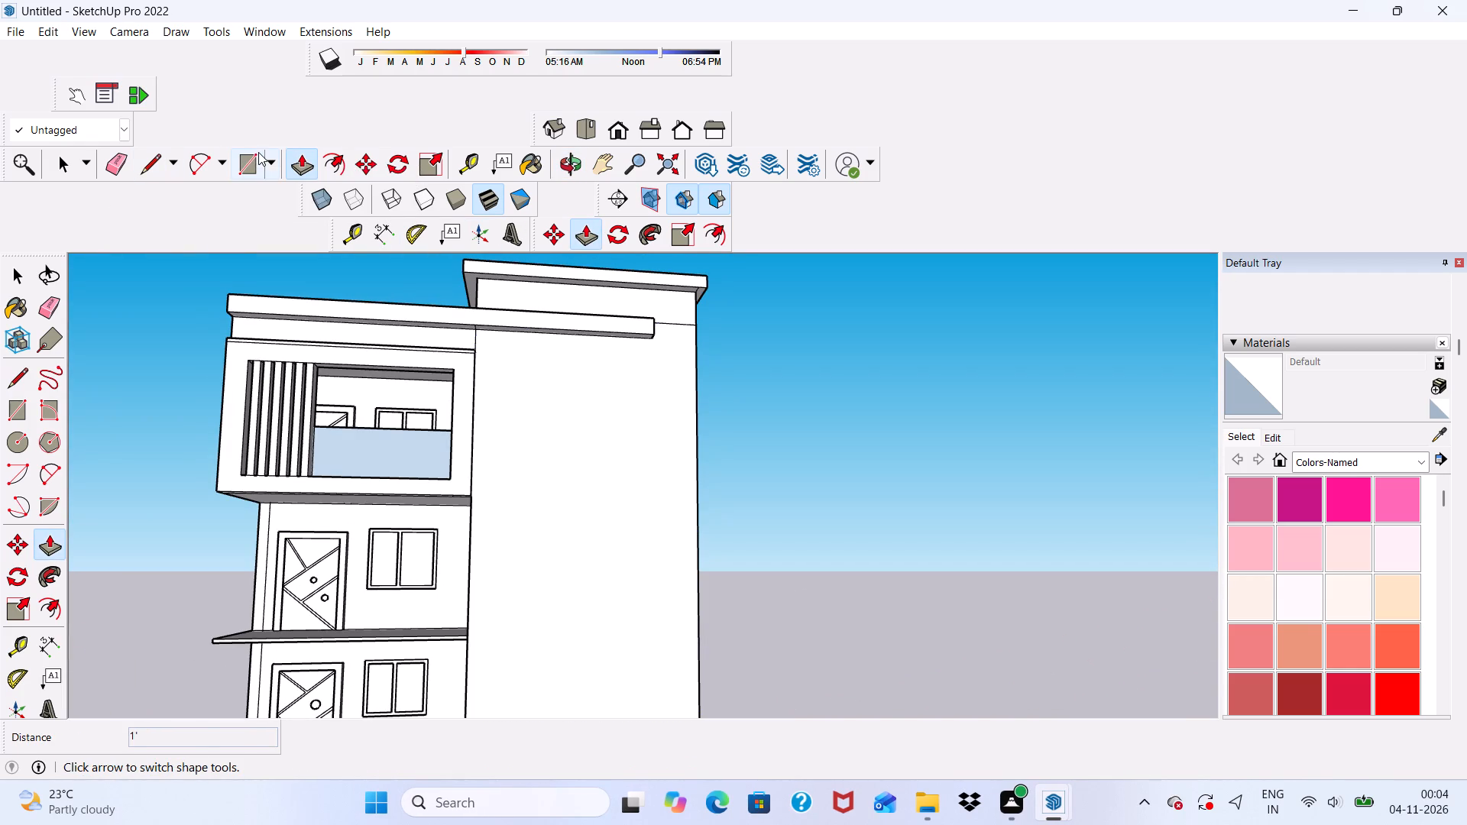
{"action": "left_click", "coordinate": [250, 158]}
{"action": "scroll", "coordinate": [790, 343], "scroll_direction": "up", "scroll_amount": 5}
{"action": "middle_click_drag", "start_coordinate": [591, 335], "coordinate": [358, 403]}
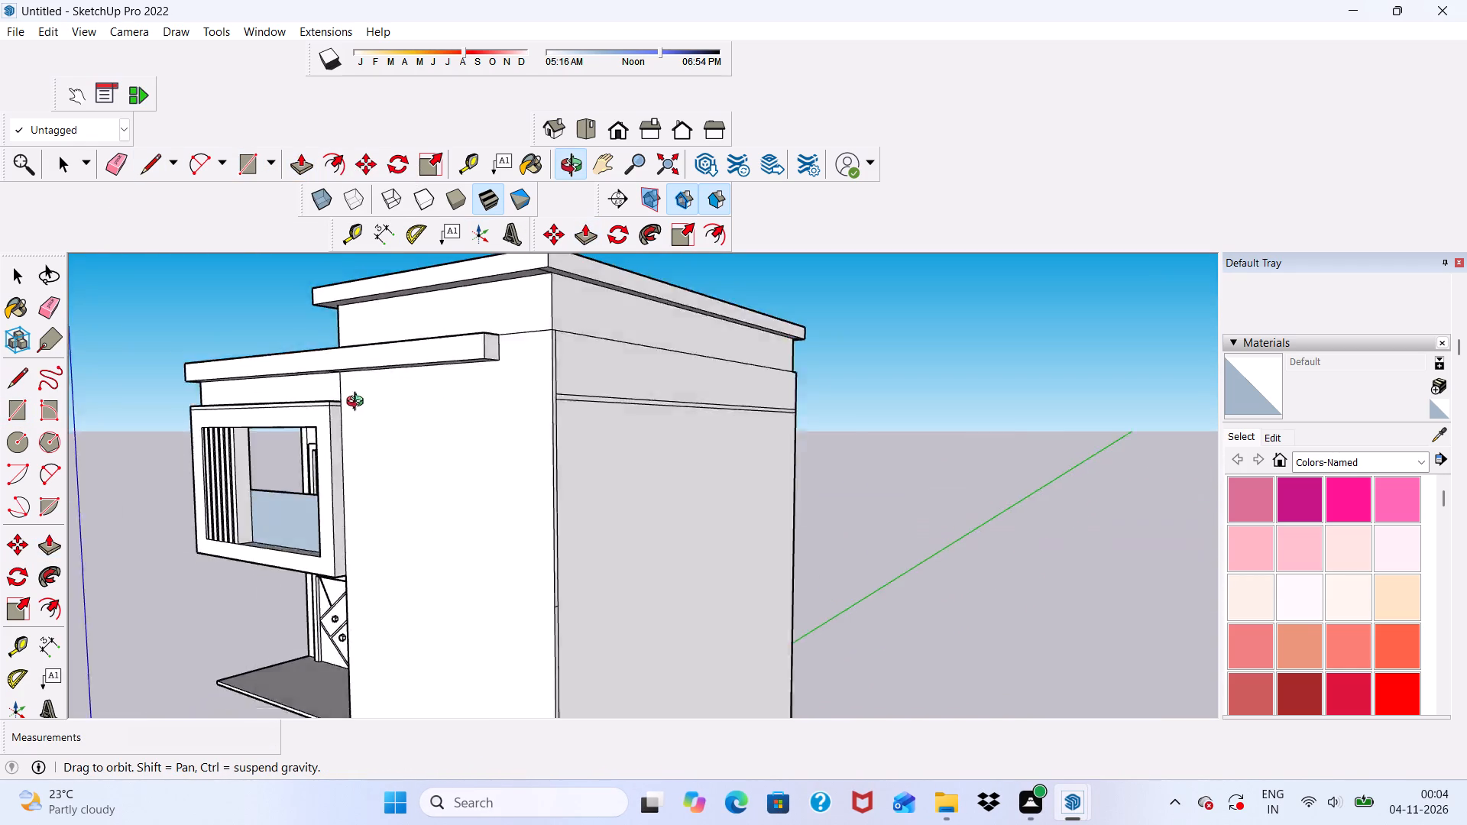
{"action": "middle_click_drag", "start_coordinate": [358, 403], "coordinate": [581, 419]}
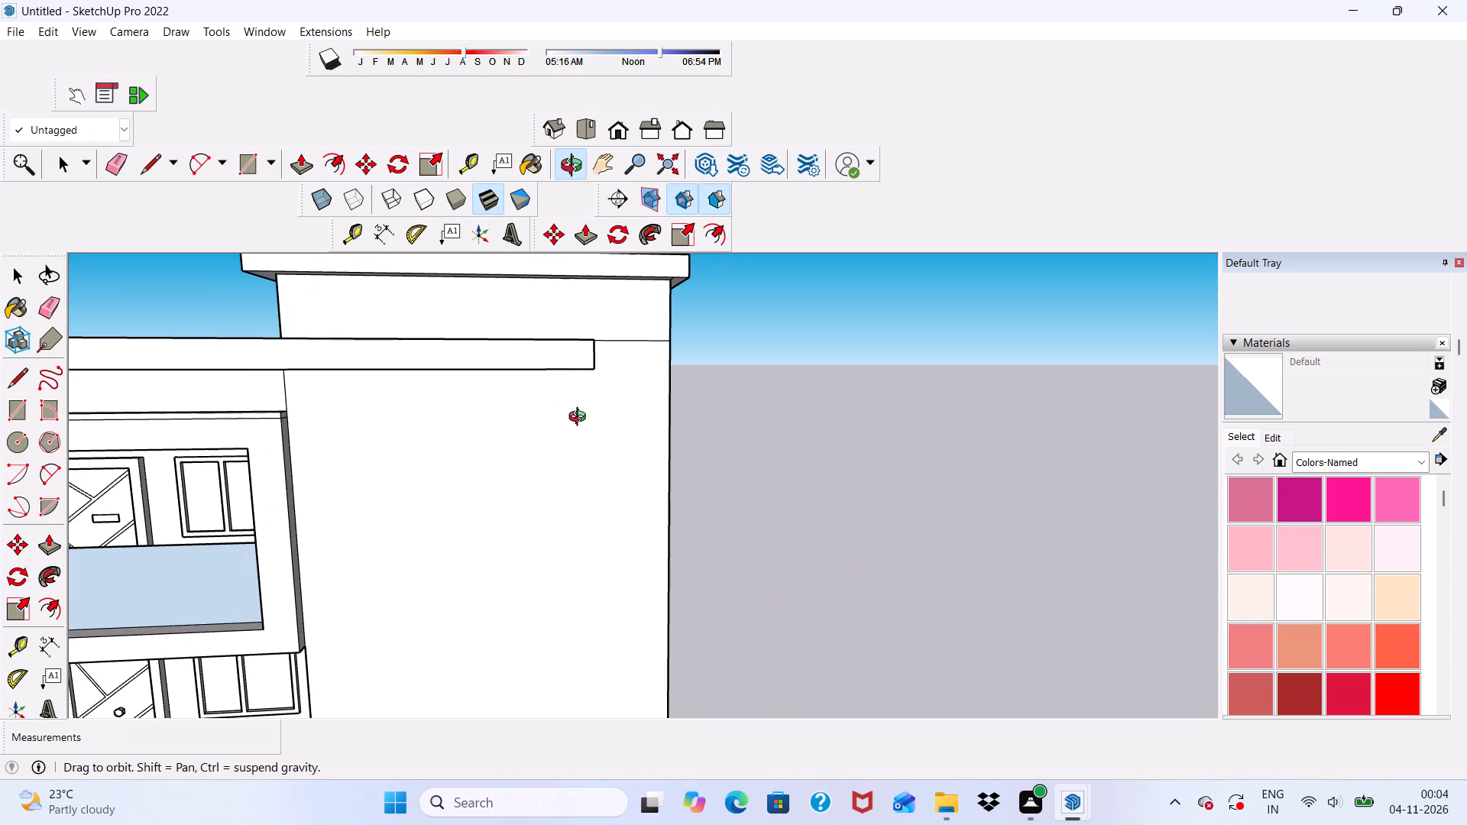
{"action": "middle_click_drag", "start_coordinate": [581, 419], "coordinate": [585, 437]}
{"action": "scroll", "coordinate": [584, 401], "scroll_direction": "down", "scroll_amount": 4}
{"action": "middle_click_drag", "start_coordinate": [584, 387], "coordinate": [577, 274]}
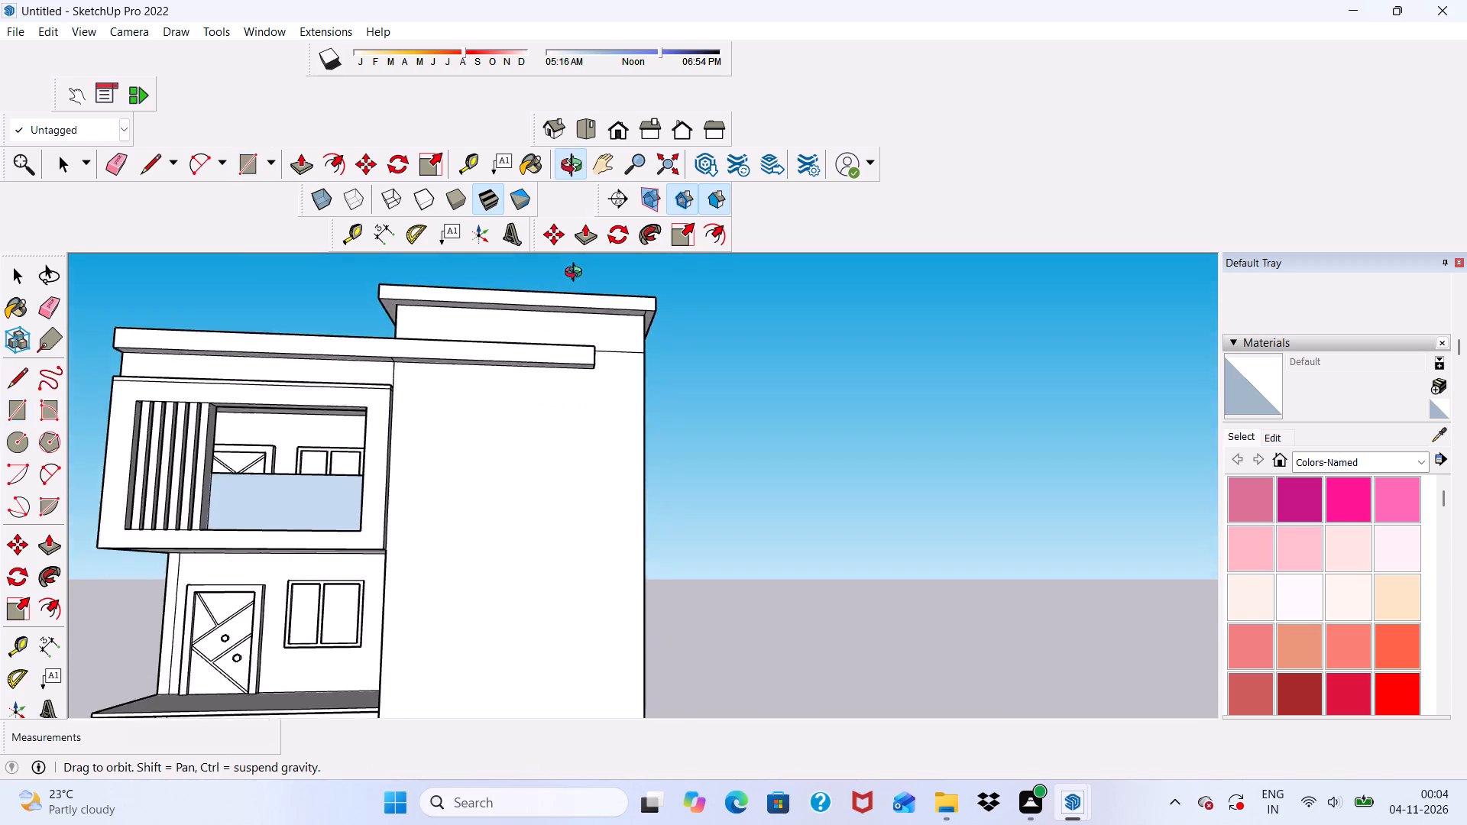
{"action": "middle_click_drag", "start_coordinate": [577, 274], "coordinate": [577, 265]}
{"action": "scroll", "coordinate": [594, 296], "scroll_direction": "up", "scroll_amount": 5}
{"action": "scroll", "coordinate": [696, 324], "scroll_direction": "up", "scroll_amount": 14}
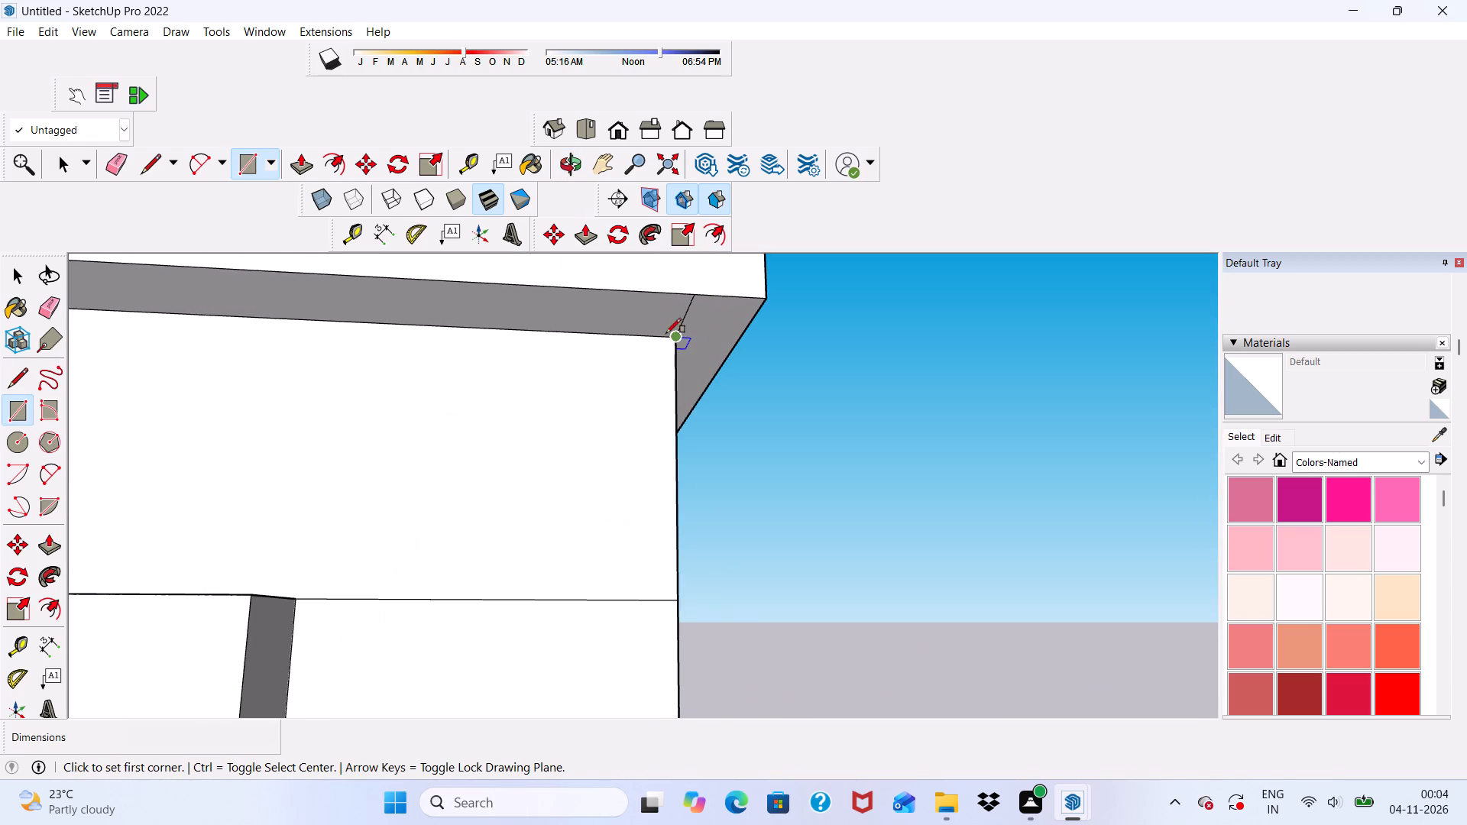
{"action": "left_click", "coordinate": [674, 335]}
{"action": "scroll", "coordinate": [648, 297], "scroll_direction": "up", "scroll_amount": 2}
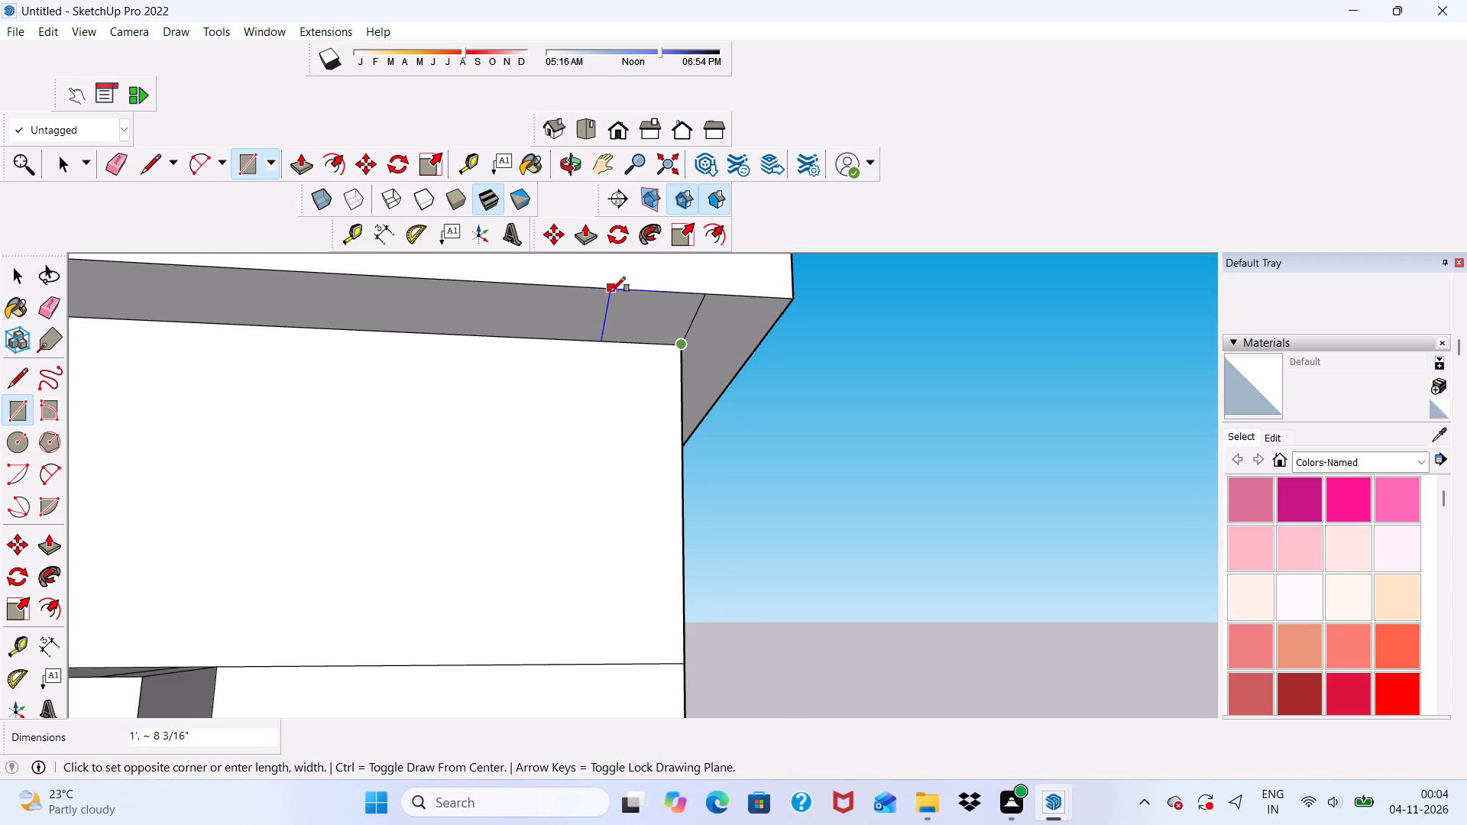
{"action": "left_click", "coordinate": [610, 292]}
{"action": "scroll", "coordinate": [584, 353], "scroll_direction": "down", "scroll_amount": 4}
Extrude the small underside rectangle about 56' 4 5/8" down to the building's base as a vertical corner column.
{"action": "left_click", "coordinate": [306, 150]}
{"action": "scroll", "coordinate": [584, 322], "scroll_direction": "up", "scroll_amount": 1}
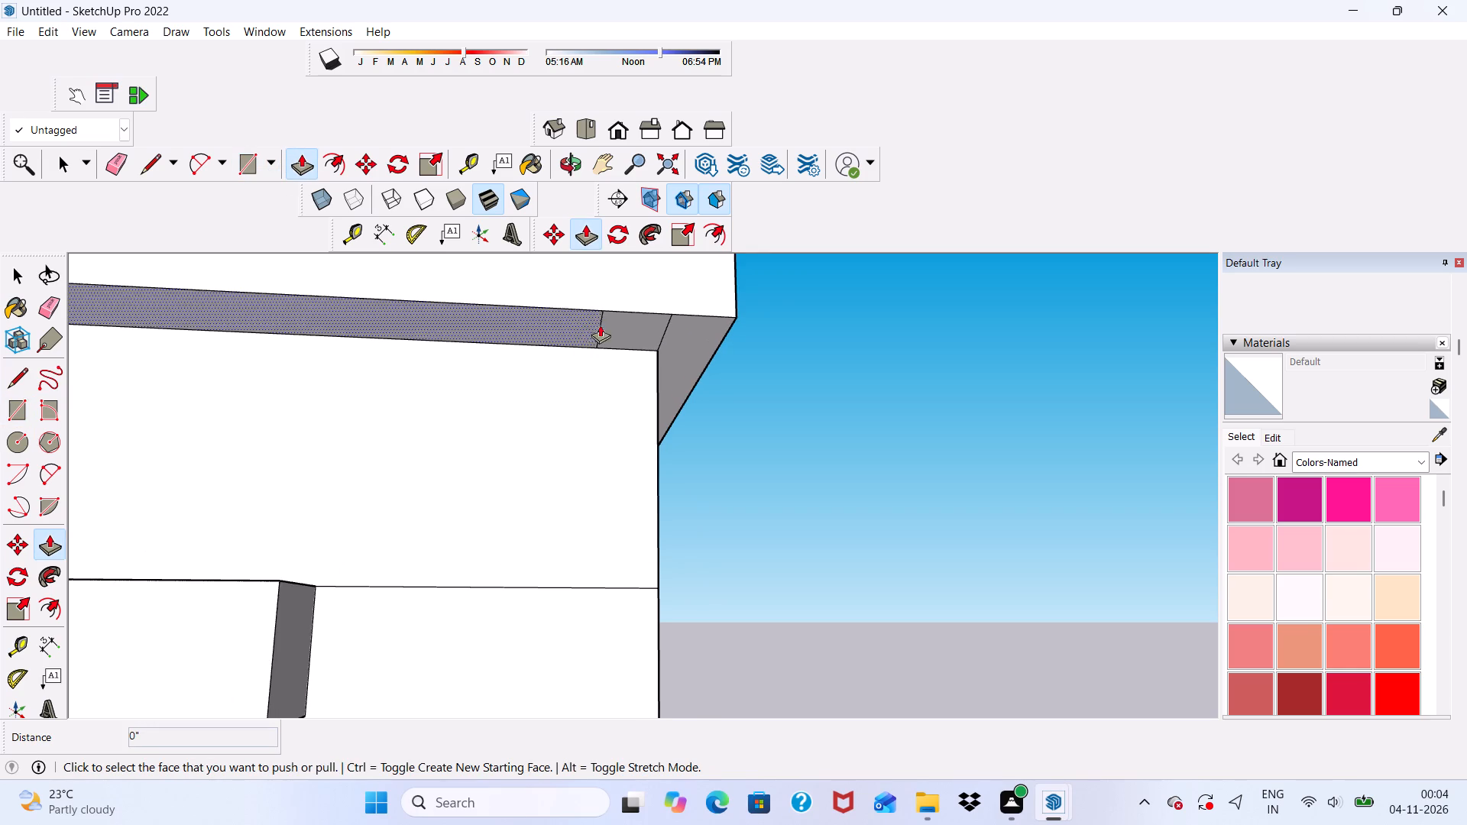
{"action": "left_click", "coordinate": [636, 328]}
{"action": "scroll", "coordinate": [604, 475], "scroll_direction": "down", "scroll_amount": 4}
{"action": "scroll", "coordinate": [599, 380], "scroll_direction": "down", "scroll_amount": 13}
{"action": "scroll", "coordinate": [604, 448], "scroll_direction": "down", "scroll_amount": 3}
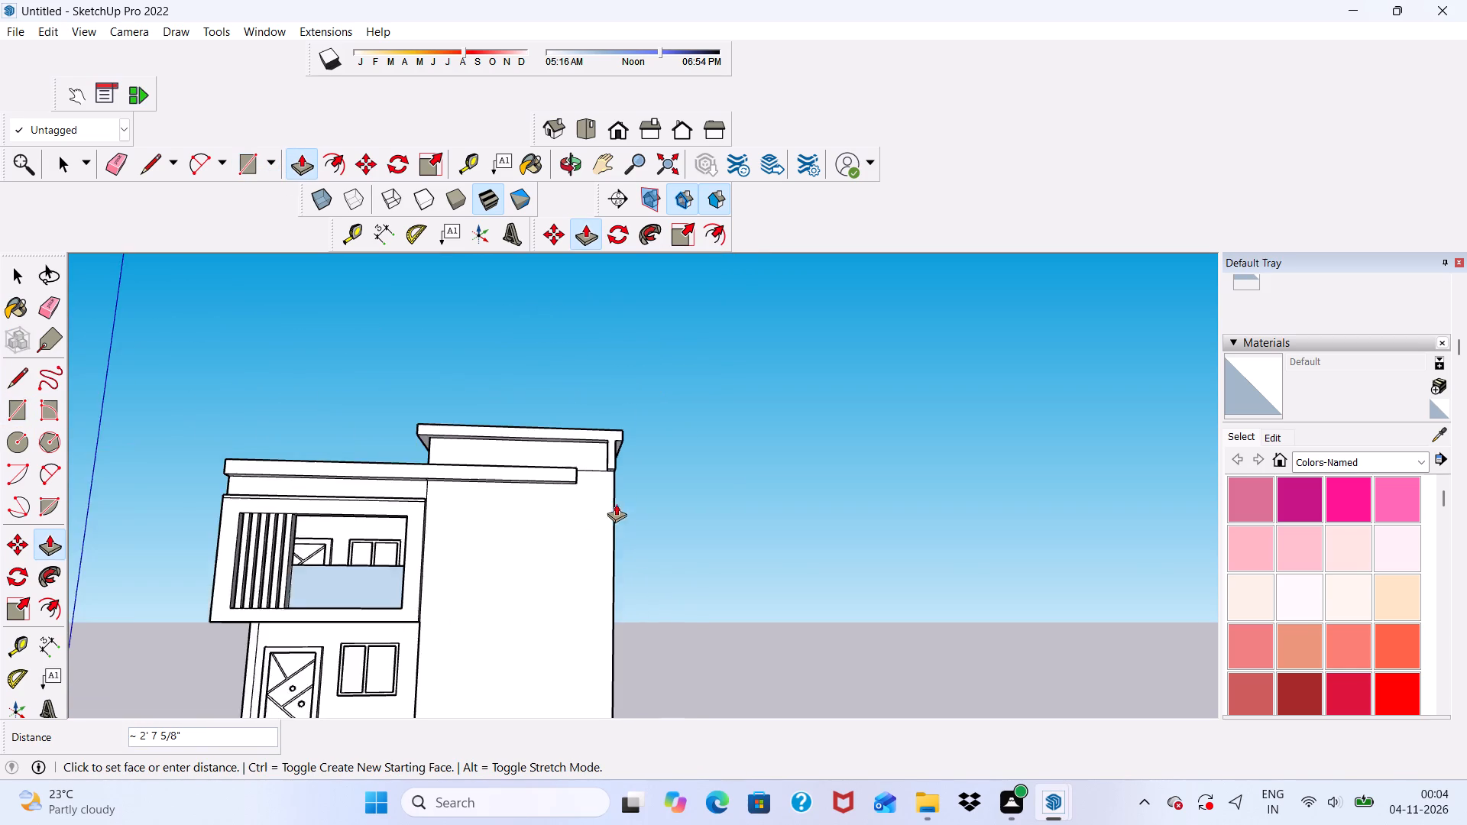
{"action": "scroll", "coordinate": [616, 503], "scroll_direction": "down", "scroll_amount": 7}
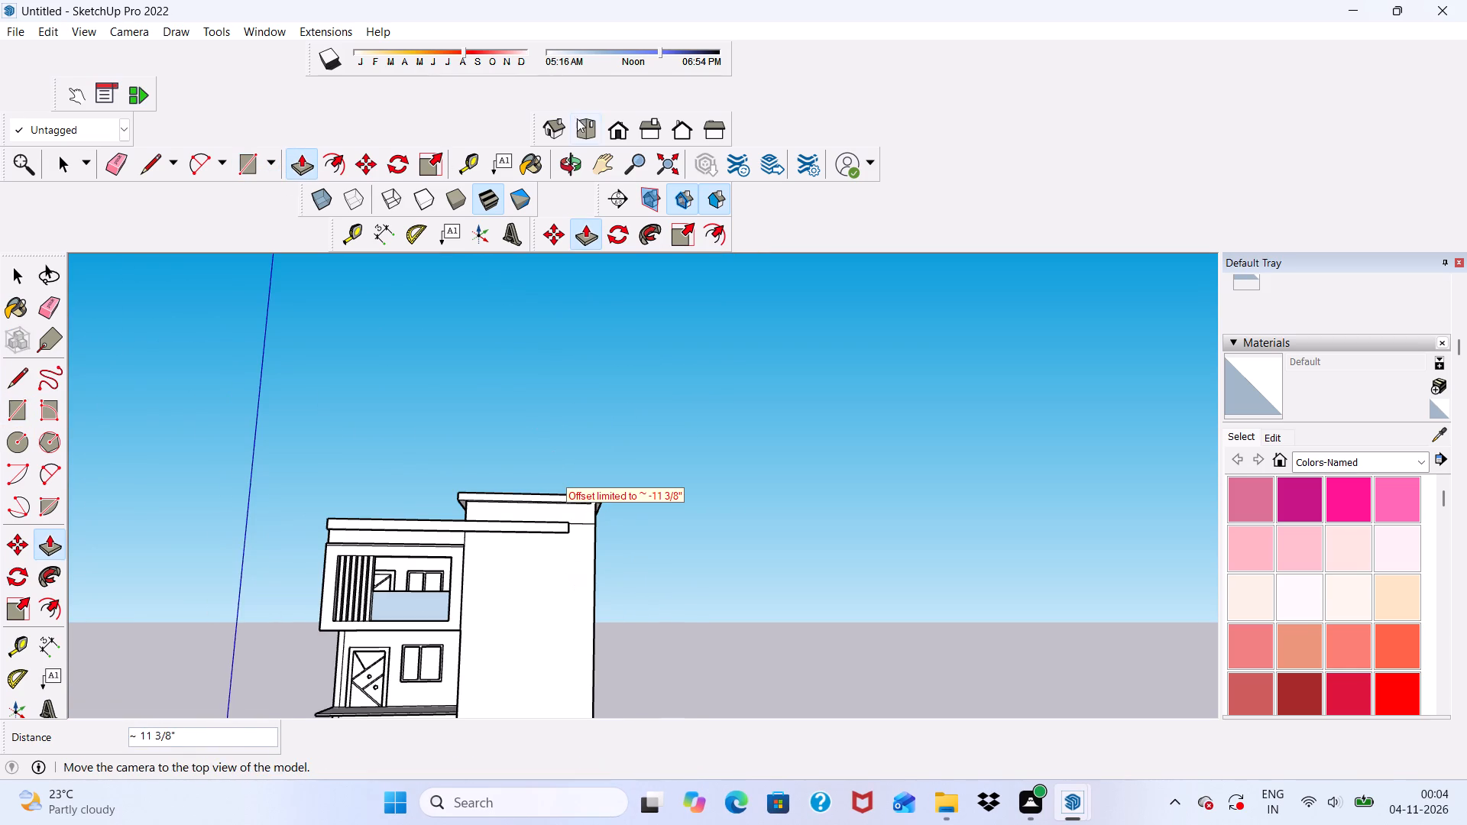
{"action": "left_click", "coordinate": [623, 126]}
{"action": "scroll", "coordinate": [704, 746], "scroll_direction": "down", "scroll_amount": 3}
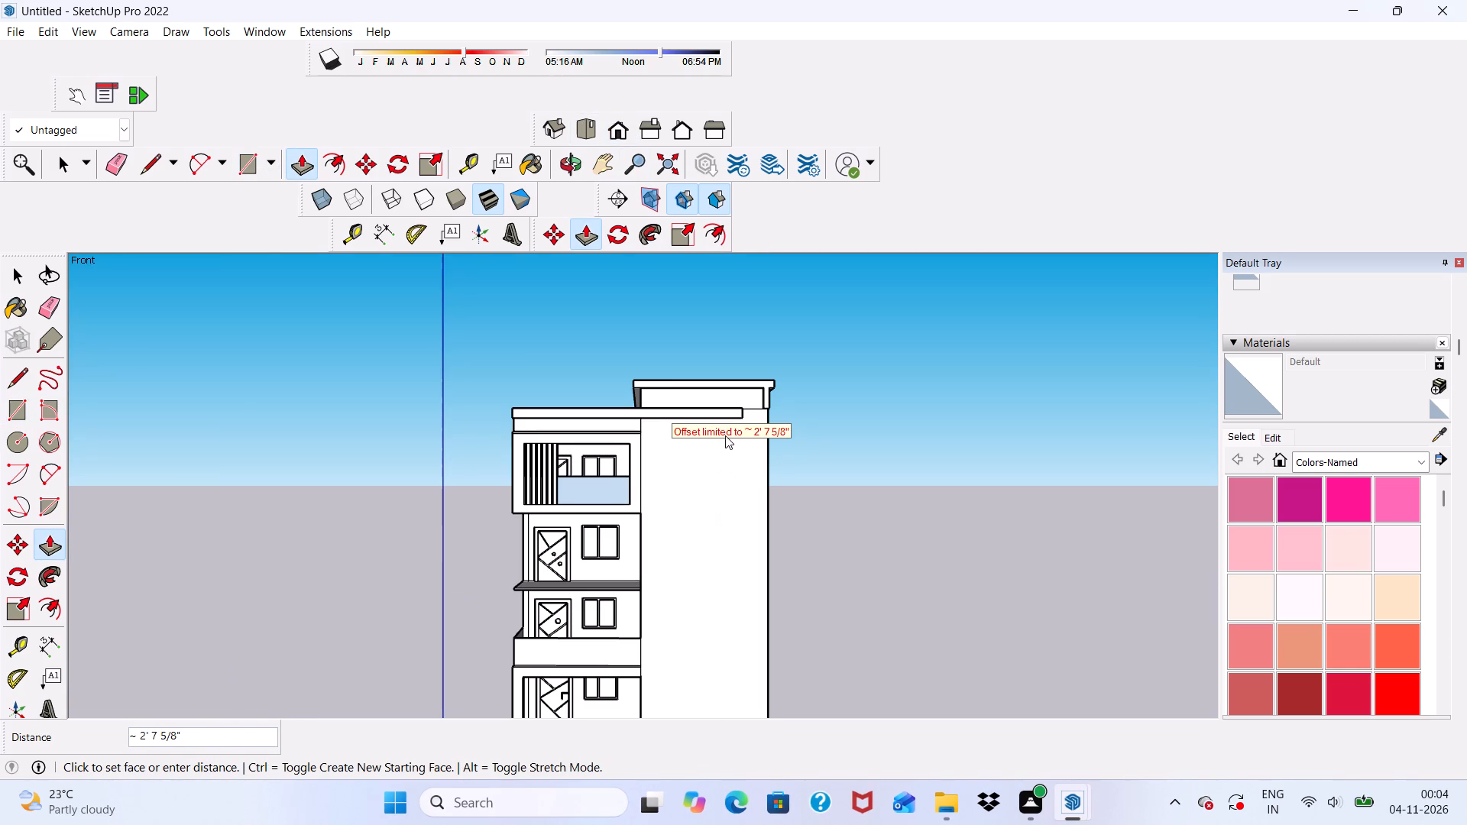
{"action": "scroll", "coordinate": [523, 463], "scroll_direction": "down", "scroll_amount": 3}
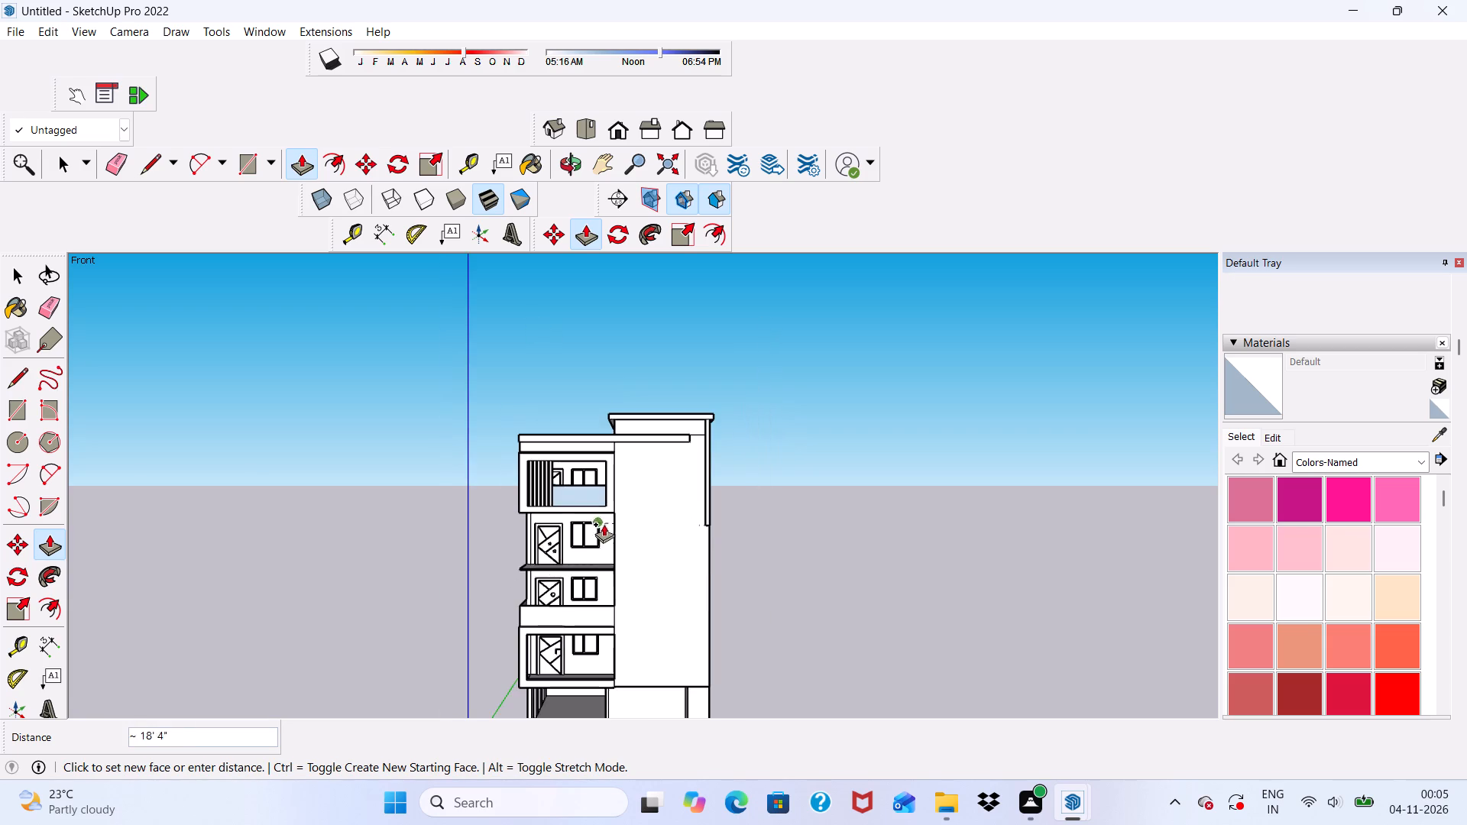
{"action": "scroll", "coordinate": [604, 524], "scroll_direction": "down", "scroll_amount": 10}
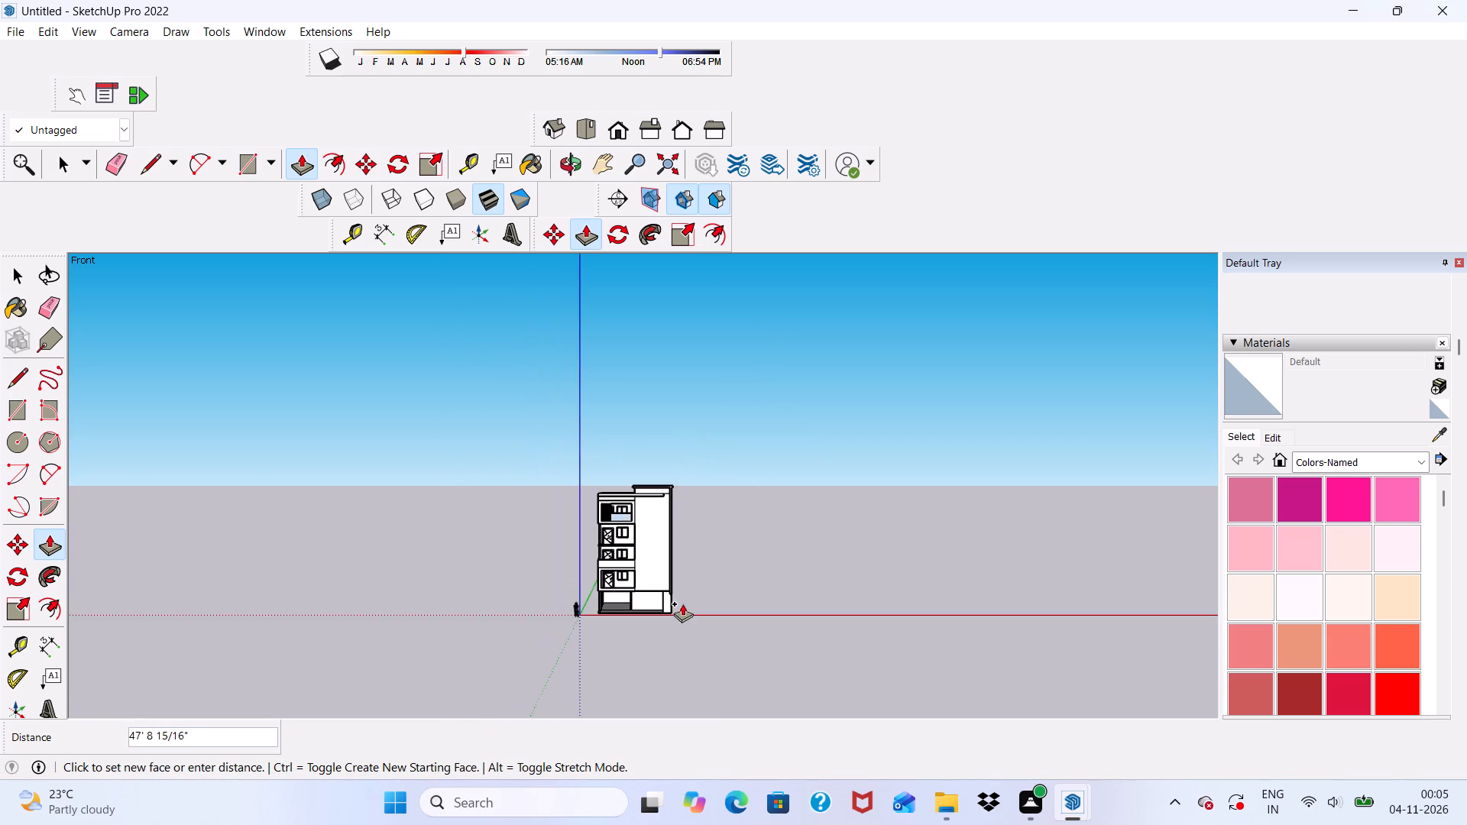
{"action": "scroll", "coordinate": [683, 601], "scroll_direction": "up", "scroll_amount": 16}
{"action": "middle_click_drag", "start_coordinate": [650, 584], "coordinate": [641, 658]}
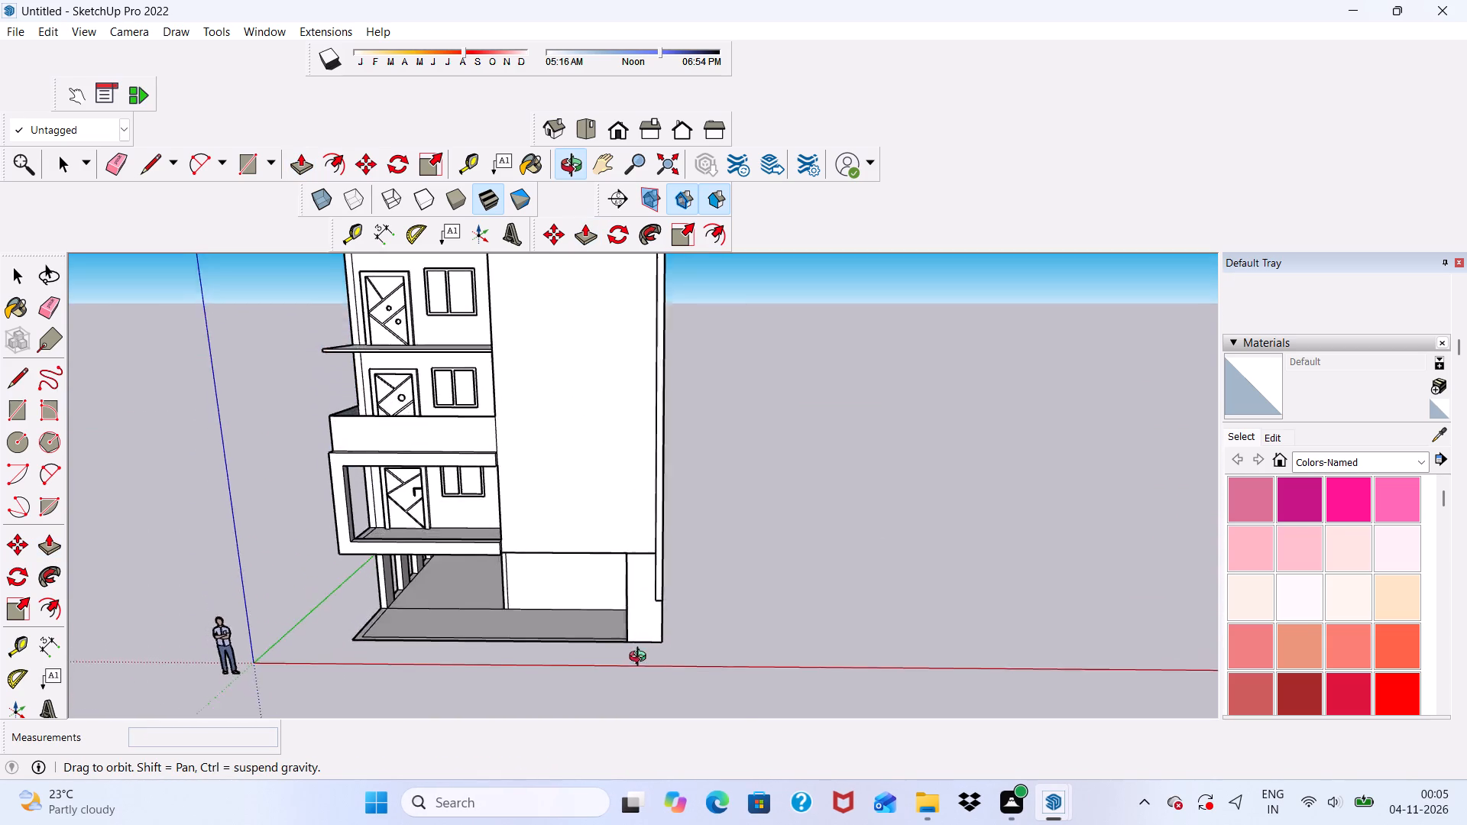
{"action": "middle_click_drag", "start_coordinate": [641, 658], "coordinate": [687, 613]}
{"action": "scroll", "coordinate": [687, 613], "scroll_direction": "up", "scroll_amount": 6}
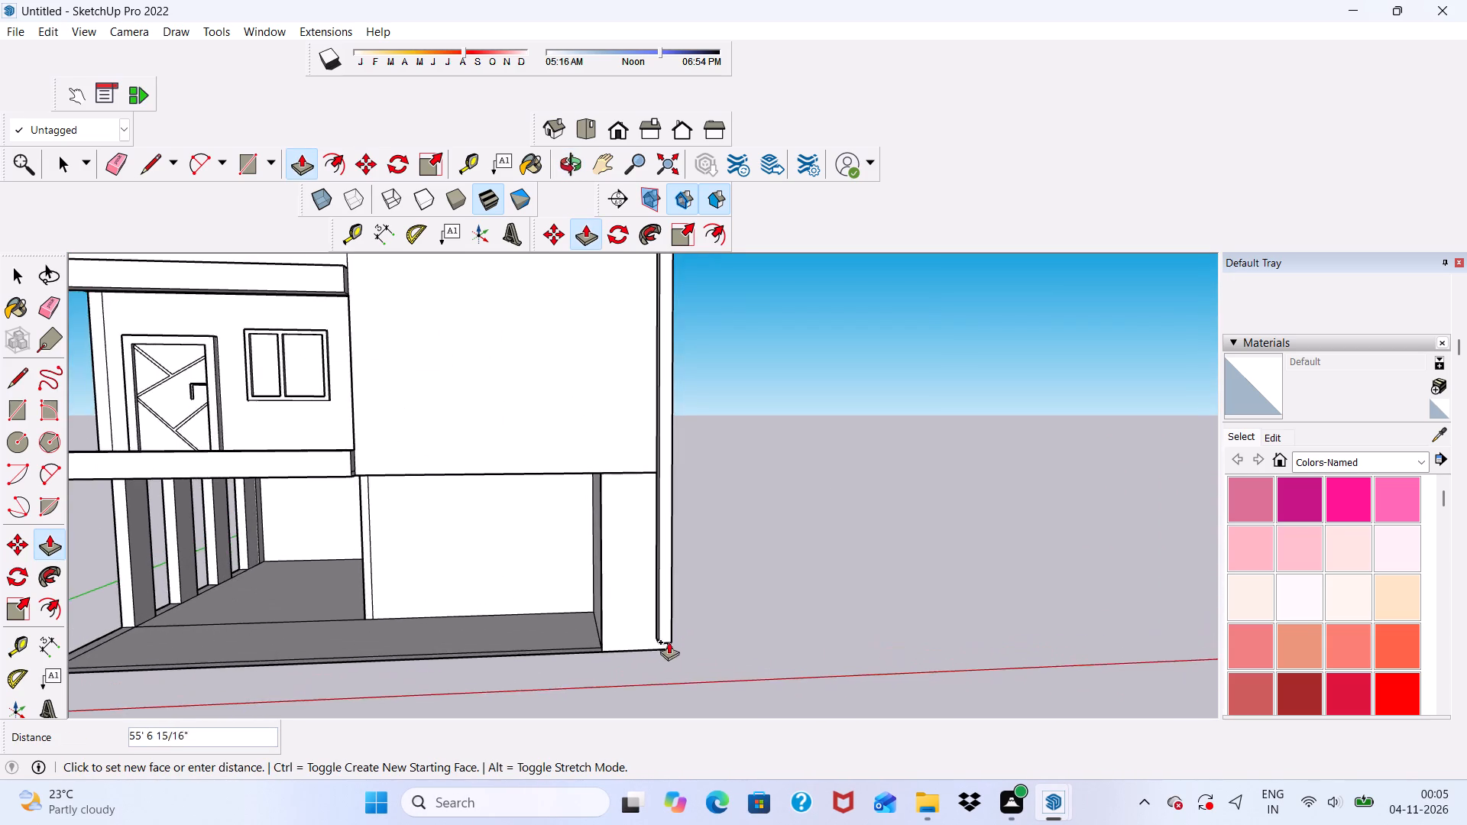
{"action": "scroll", "coordinate": [669, 642], "scroll_direction": "up", "scroll_amount": 4}
{"action": "left_click", "coordinate": [642, 650]}
Widen the corner column by pulling its inner side face 6 3/4" across the front wall.
{"action": "middle_click_drag", "start_coordinate": [627, 573], "coordinate": [660, 536]}
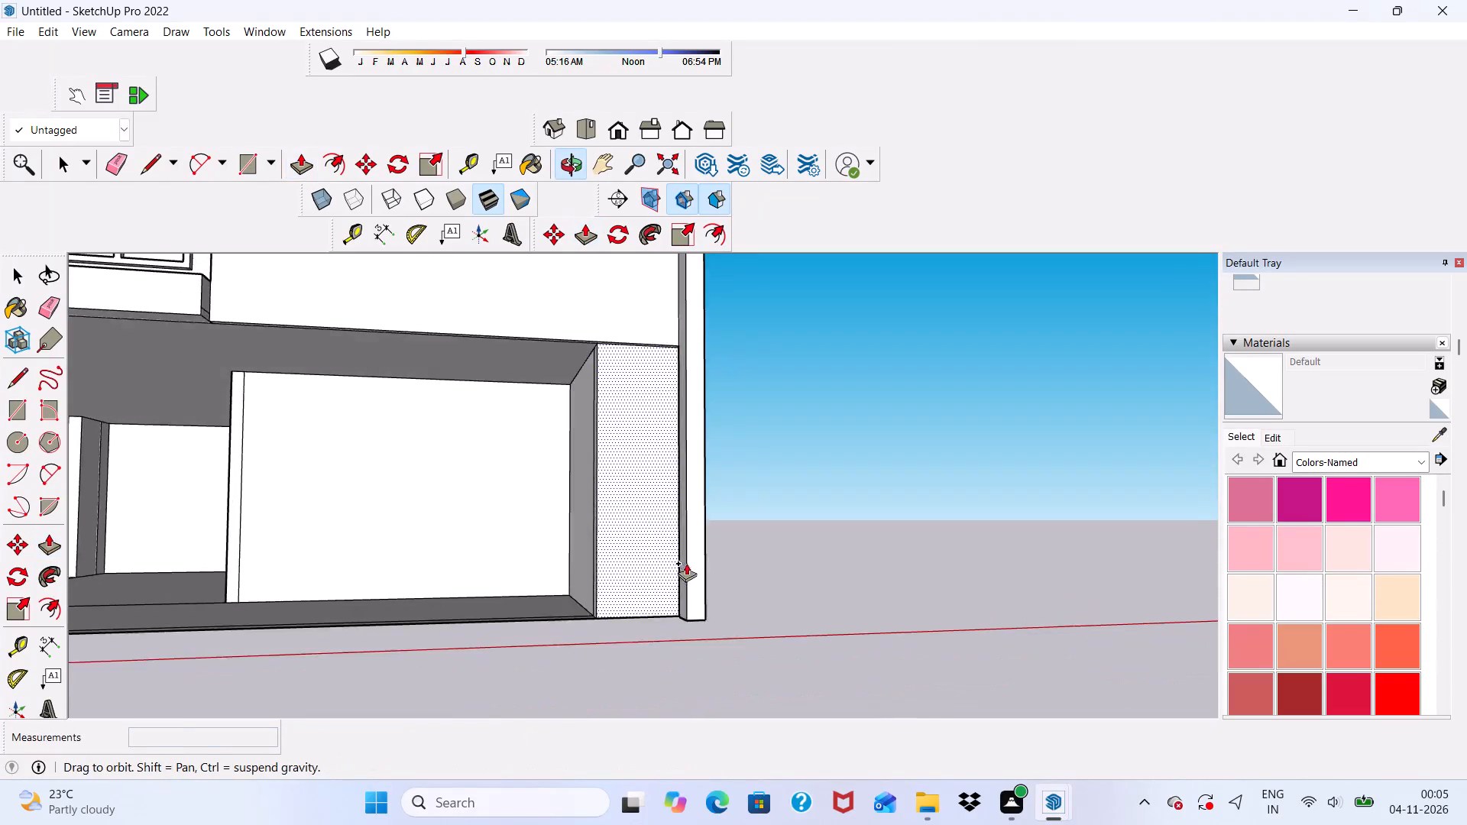
{"action": "scroll", "coordinate": [685, 540], "scroll_direction": "down", "scroll_amount": 5}
{"action": "scroll", "coordinate": [665, 374], "scroll_direction": "up", "scroll_amount": 10}
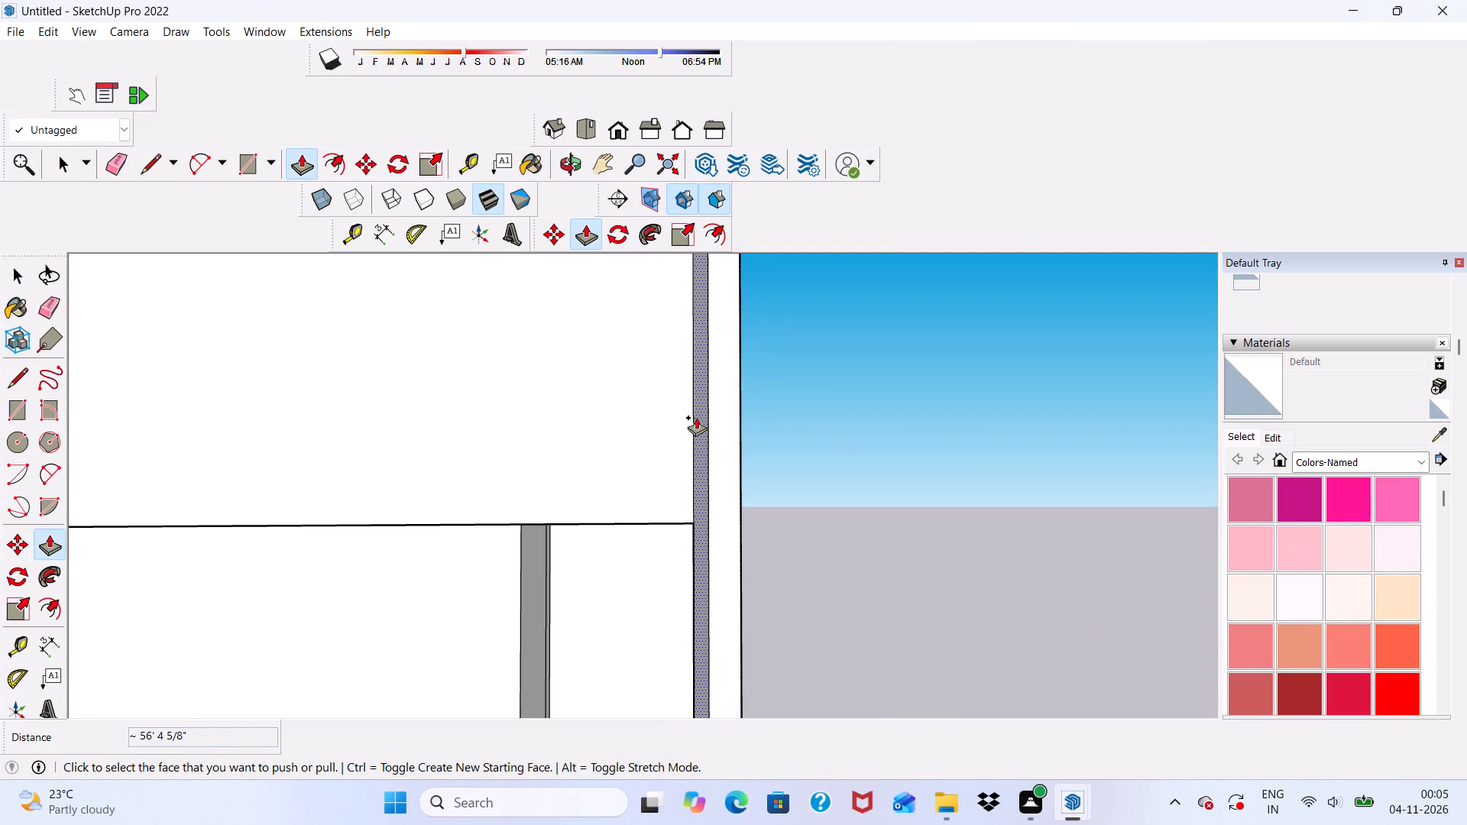
{"action": "left_click", "coordinate": [698, 419]}
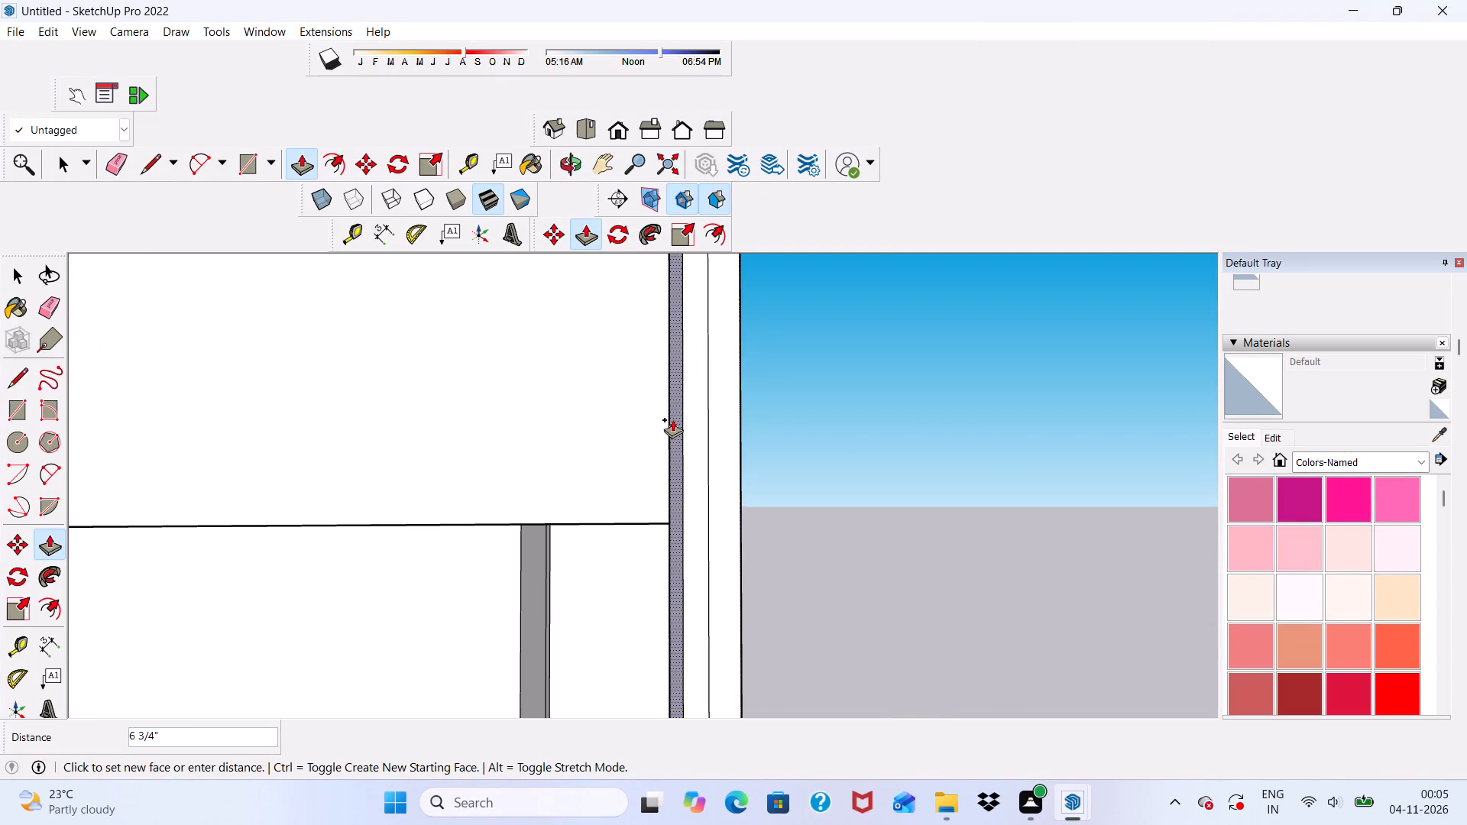
{"action": "left_click", "coordinate": [672, 419]}
Erase the vertical seam on the corner column's front face and the edge separating the column from the roof band.
{"action": "scroll", "coordinate": [673, 419], "scroll_direction": "down", "scroll_amount": 20}
{"action": "scroll", "coordinate": [673, 419], "scroll_direction": "down", "scroll_amount": 4}
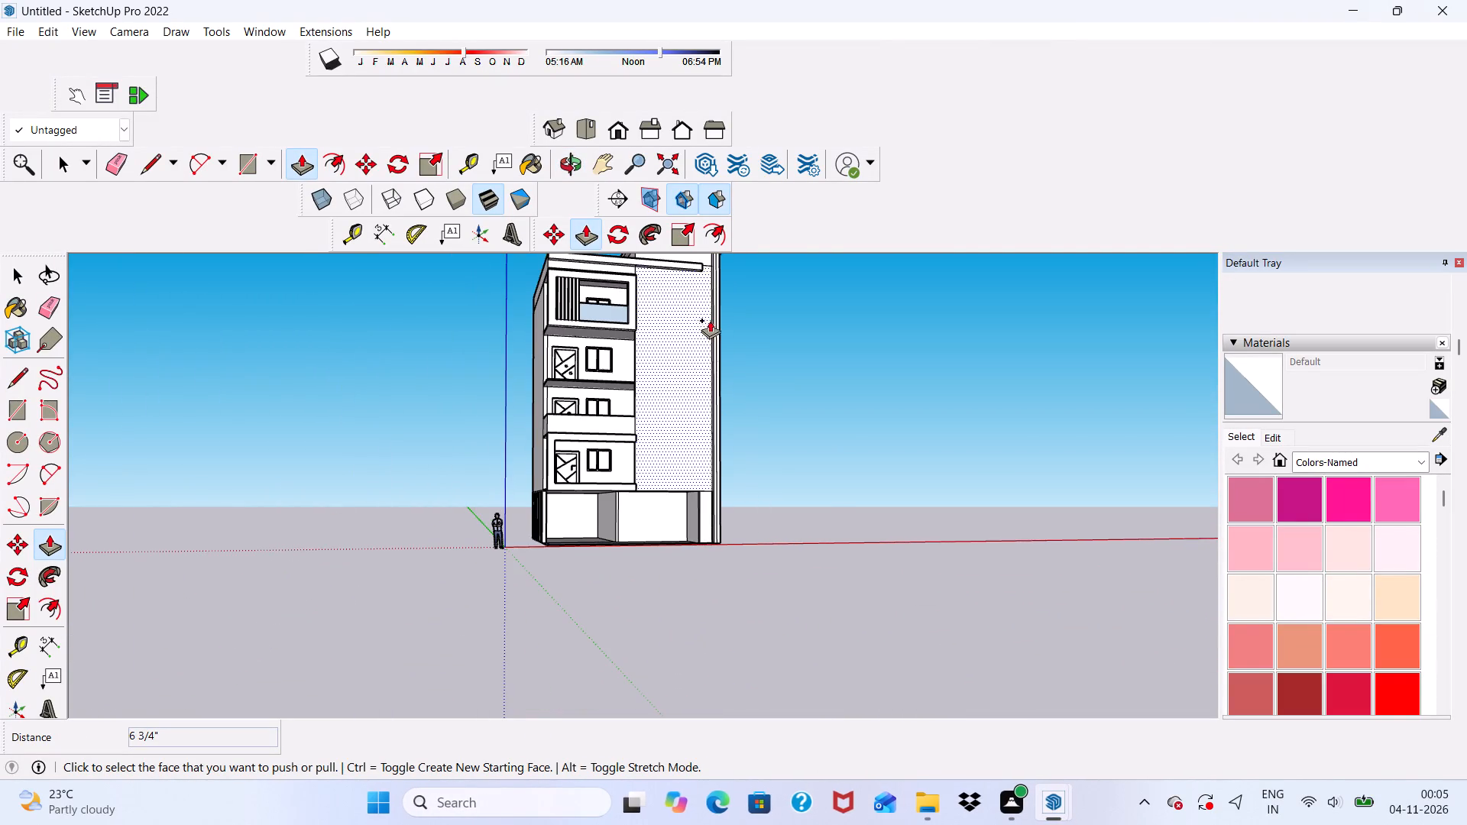
{"action": "scroll", "coordinate": [709, 319], "scroll_direction": "up", "scroll_amount": 4}
{"action": "scroll", "coordinate": [708, 316], "scroll_direction": "down", "scroll_amount": 1}
{"action": "middle_click_drag", "start_coordinate": [697, 357], "coordinate": [631, 598]}
{"action": "scroll", "coordinate": [666, 453], "scroll_direction": "down", "scroll_amount": 4}
{"action": "middle_click_drag", "start_coordinate": [701, 444], "coordinate": [712, 253]}
{"action": "scroll", "coordinate": [712, 253], "scroll_direction": "up", "scroll_amount": 5}
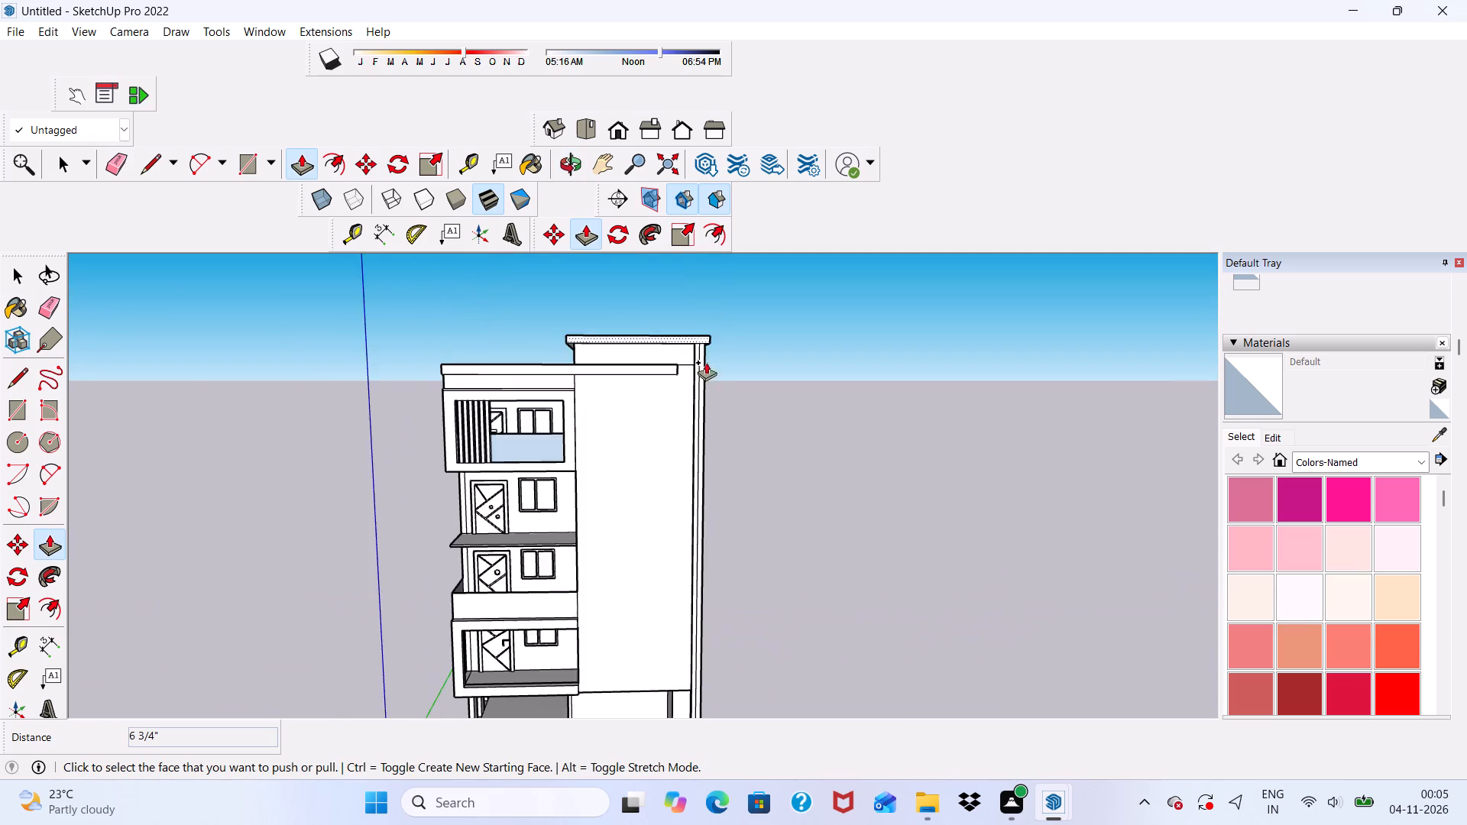
{"action": "scroll", "coordinate": [705, 379], "scroll_direction": "up", "scroll_amount": 10}
{"action": "middle_click_drag", "start_coordinate": [699, 325], "coordinate": [576, 324]}
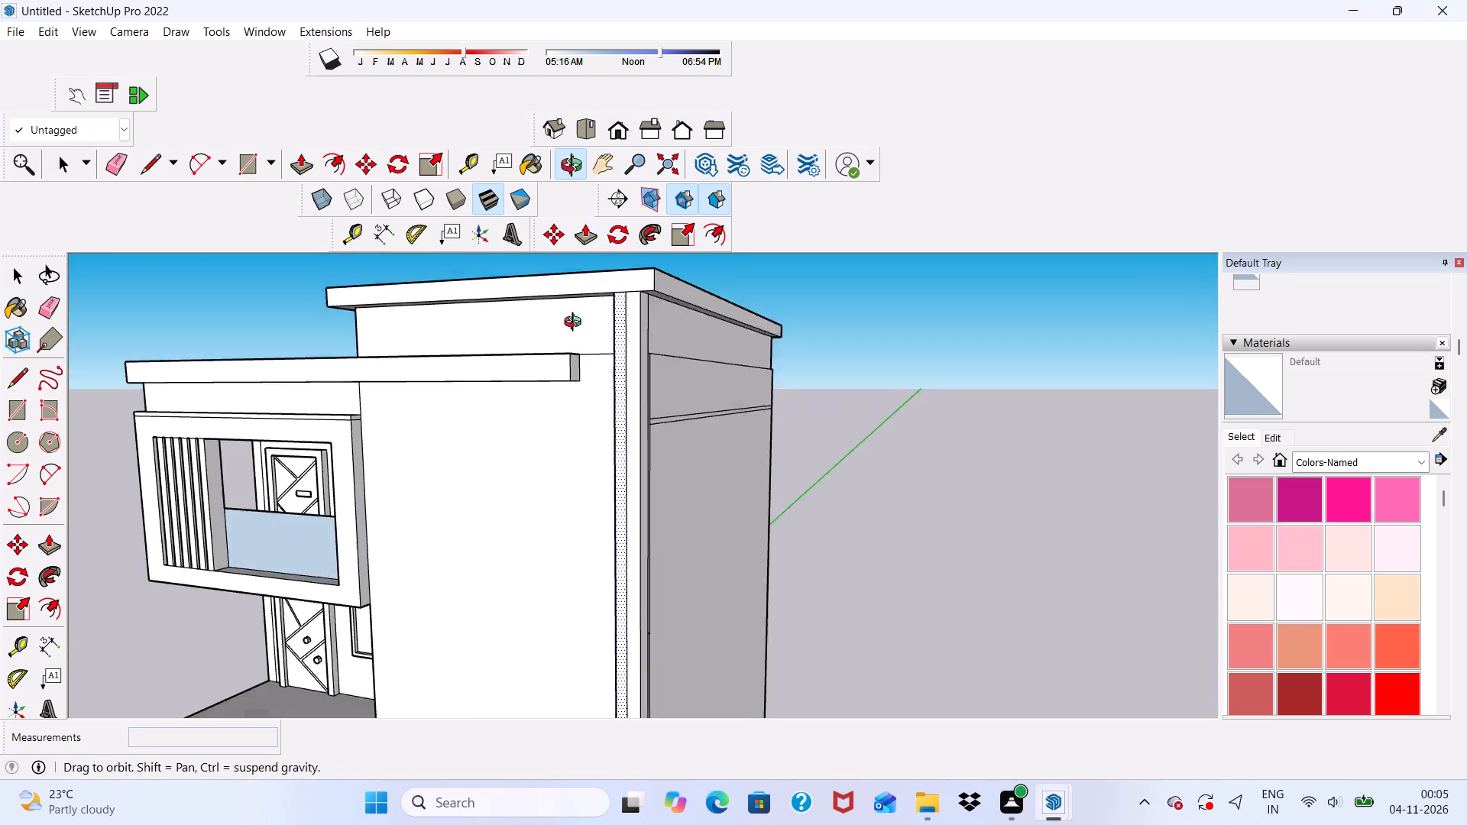
{"action": "middle_click_drag", "start_coordinate": [576, 324], "coordinate": [626, 386]}
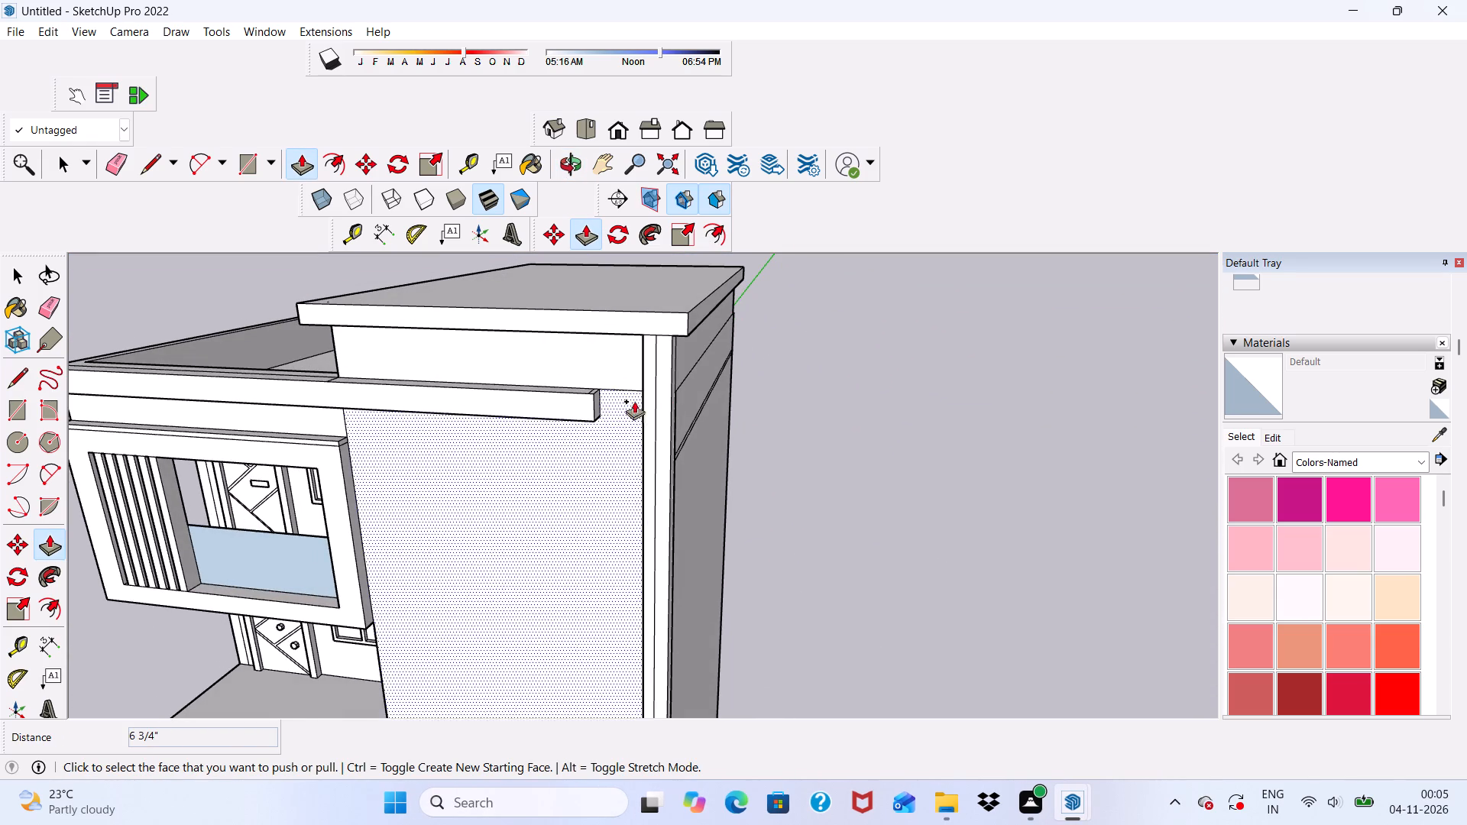
{"action": "scroll", "coordinate": [464, 432], "scroll_direction": "down", "scroll_amount": 3}
{"action": "middle_click_drag", "start_coordinate": [444, 418], "coordinate": [562, 326]}
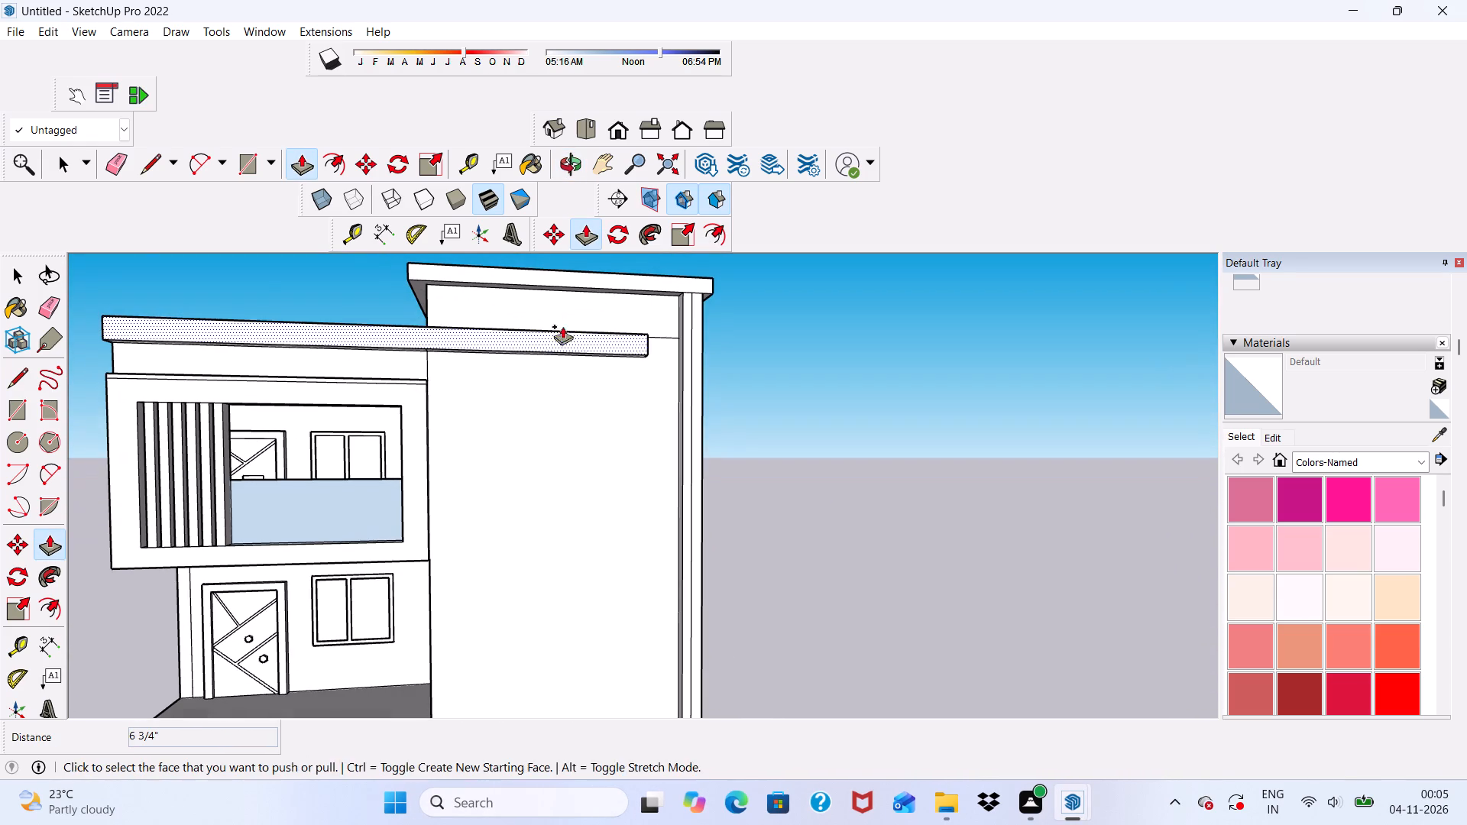
{"action": "left_click", "coordinate": [125, 165]}
{"action": "scroll", "coordinate": [643, 381], "scroll_direction": "up", "scroll_amount": 3}
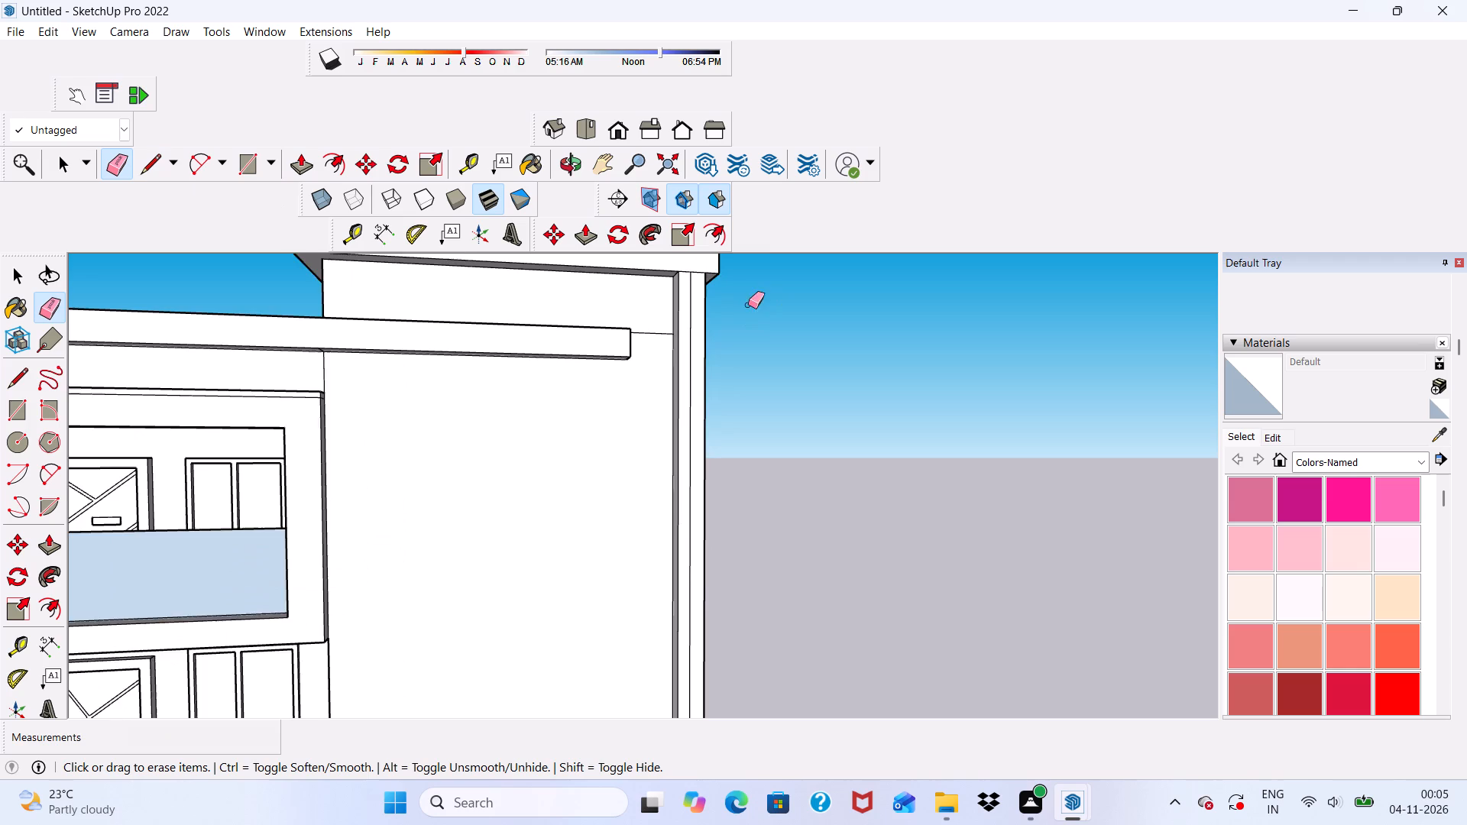
{"action": "scroll", "coordinate": [649, 303], "scroll_direction": "up", "scroll_amount": 1}
{"action": "left_click_drag", "start_coordinate": [695, 286], "coordinate": [704, 283]}
{"action": "left_click", "coordinate": [701, 270]}
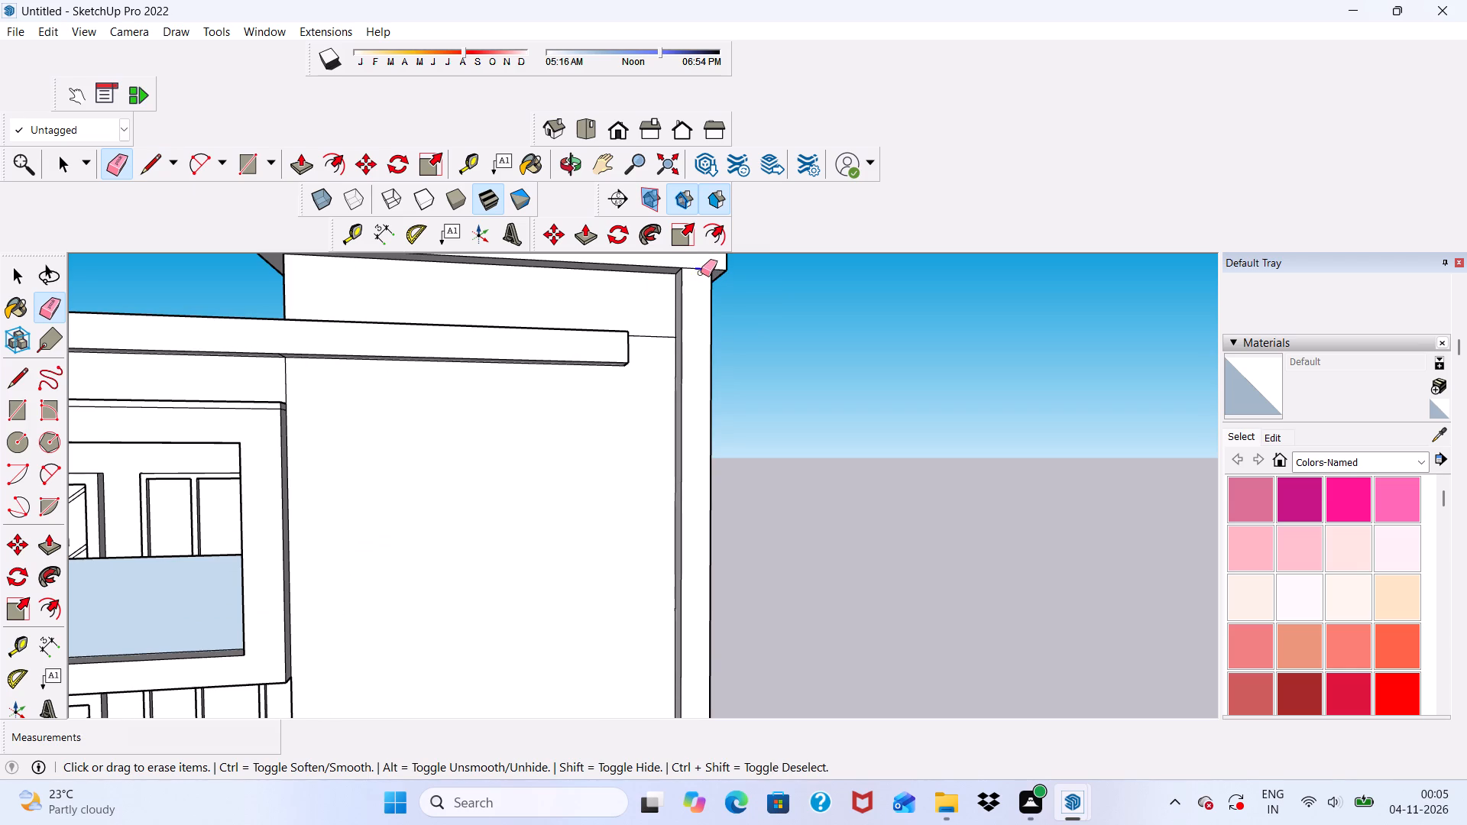
{"action": "left_click", "coordinate": [698, 267]}
{"action": "scroll", "coordinate": [686, 266], "scroll_direction": "down", "scroll_amount": 4}
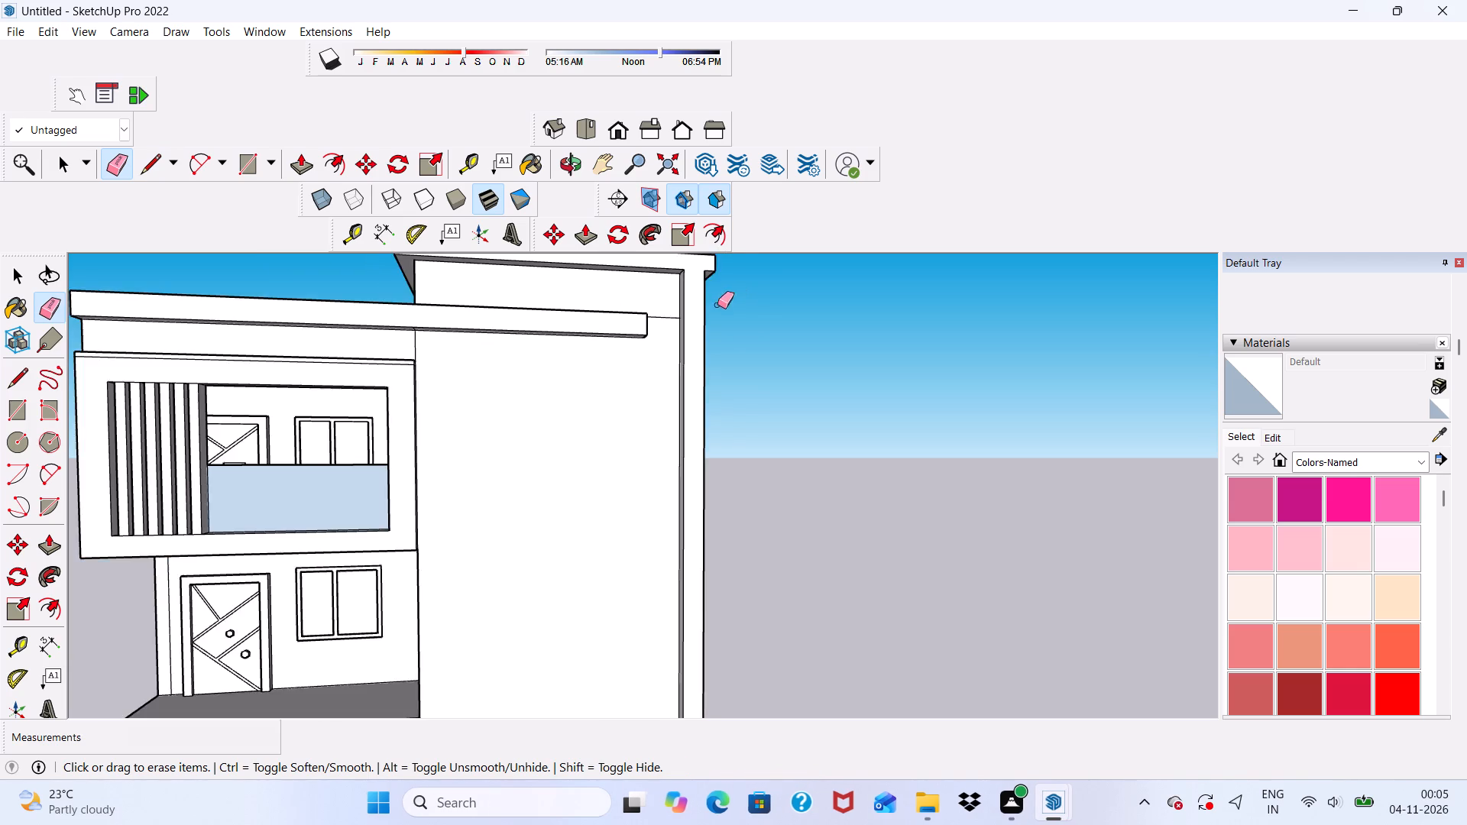
{"action": "scroll", "coordinate": [706, 320], "scroll_direction": "down", "scroll_amount": 8}
Pull the joined front face of the roof band and corner column outward about 1' 5 9/16".
{"action": "left_click", "coordinate": [303, 163]}
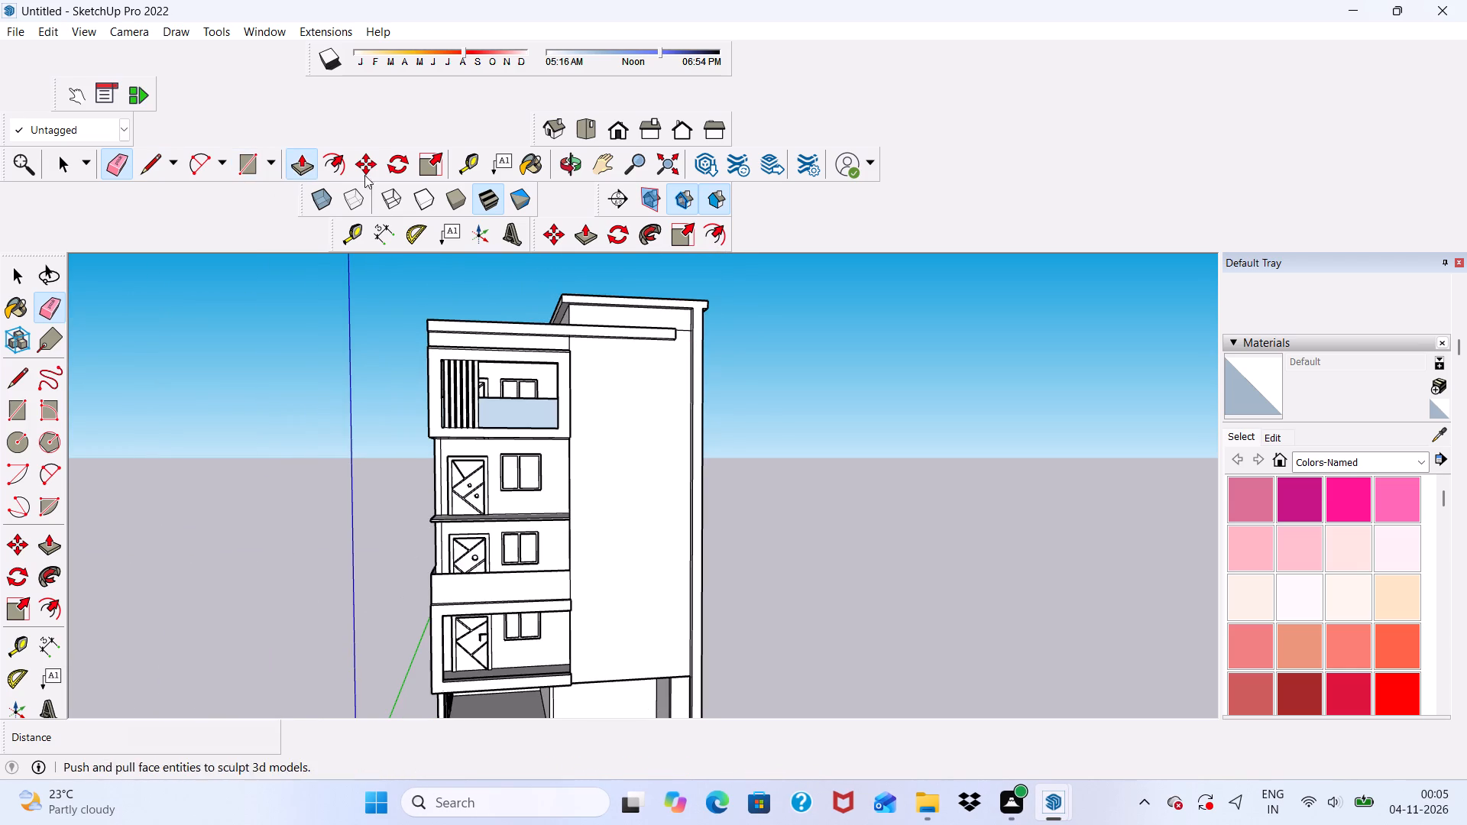
{"action": "scroll", "coordinate": [678, 286], "scroll_direction": "up", "scroll_amount": 8}
{"action": "left_click", "coordinate": [689, 314]}
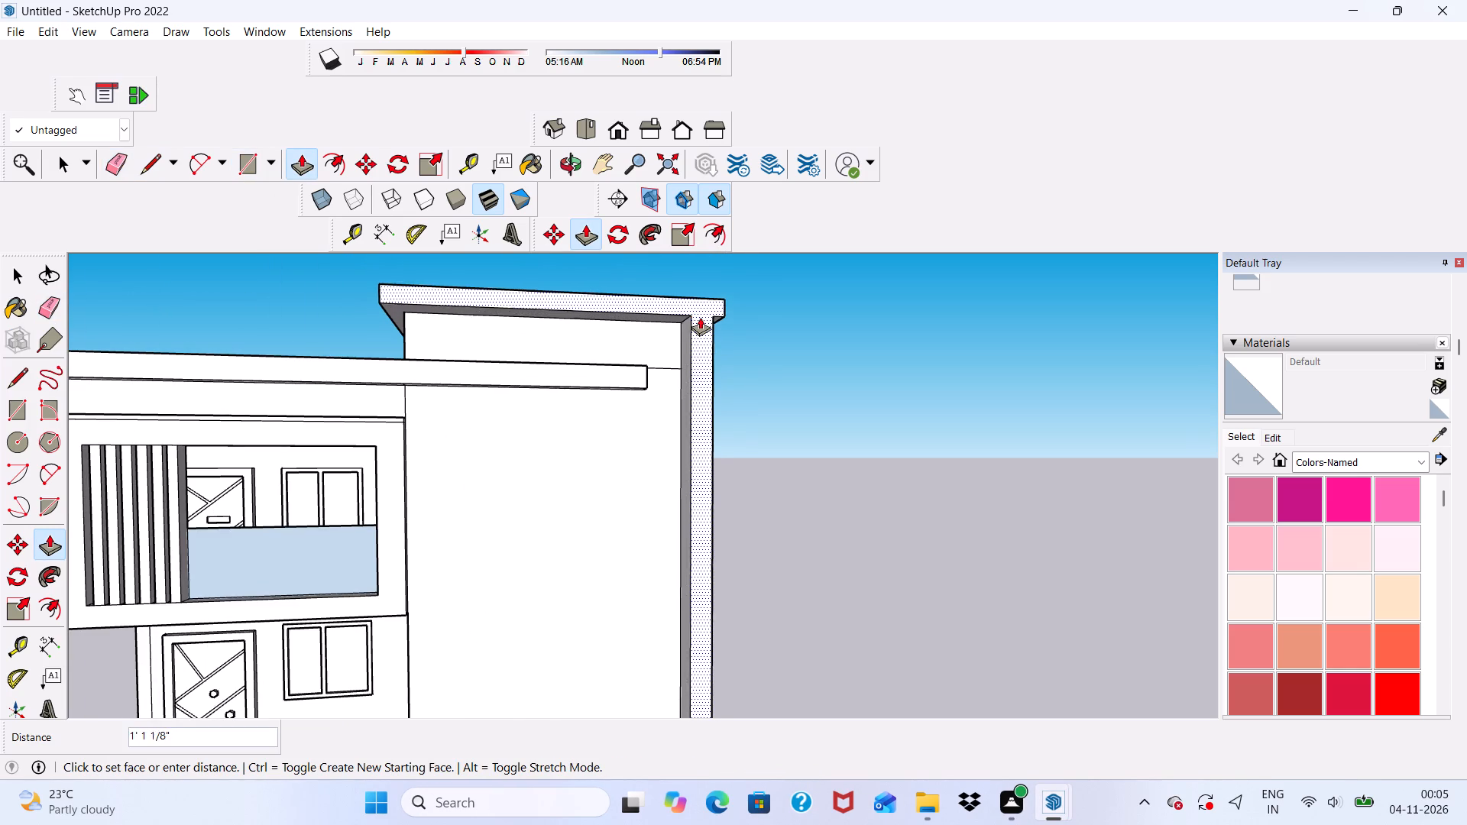
{"action": "left_click", "coordinate": [699, 313]}
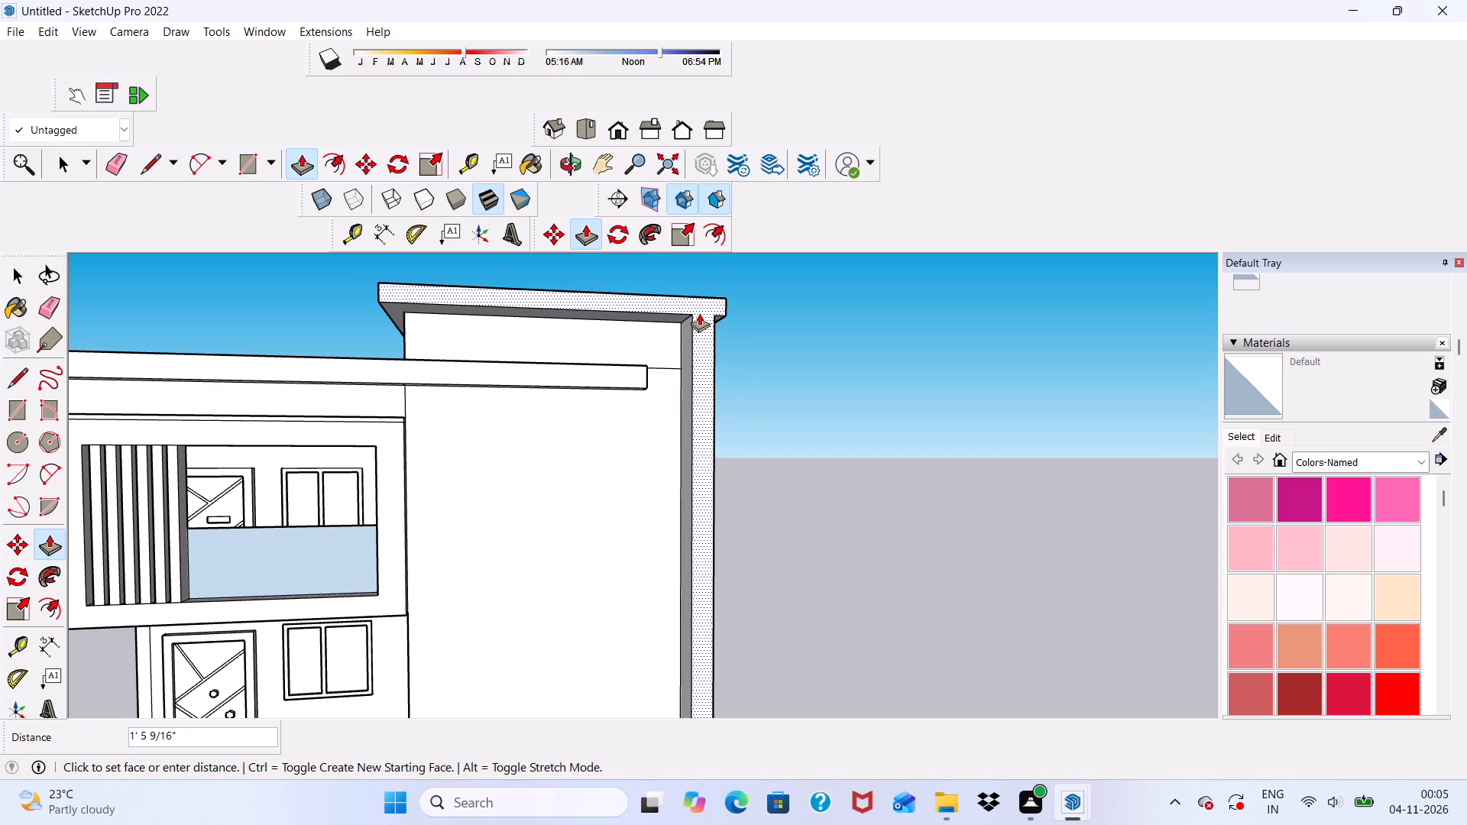
Push the front face of the corner column and roof band back about 8 1/8".
{"action": "scroll", "coordinate": [695, 303], "scroll_direction": "down", "scroll_amount": 5}
{"action": "middle_click_drag", "start_coordinate": [691, 380], "coordinate": [621, 394]}
{"action": "scroll", "coordinate": [646, 414], "scroll_direction": "up", "scroll_amount": 5}
{"action": "middle_click_drag", "start_coordinate": [711, 404], "coordinate": [814, 420]}
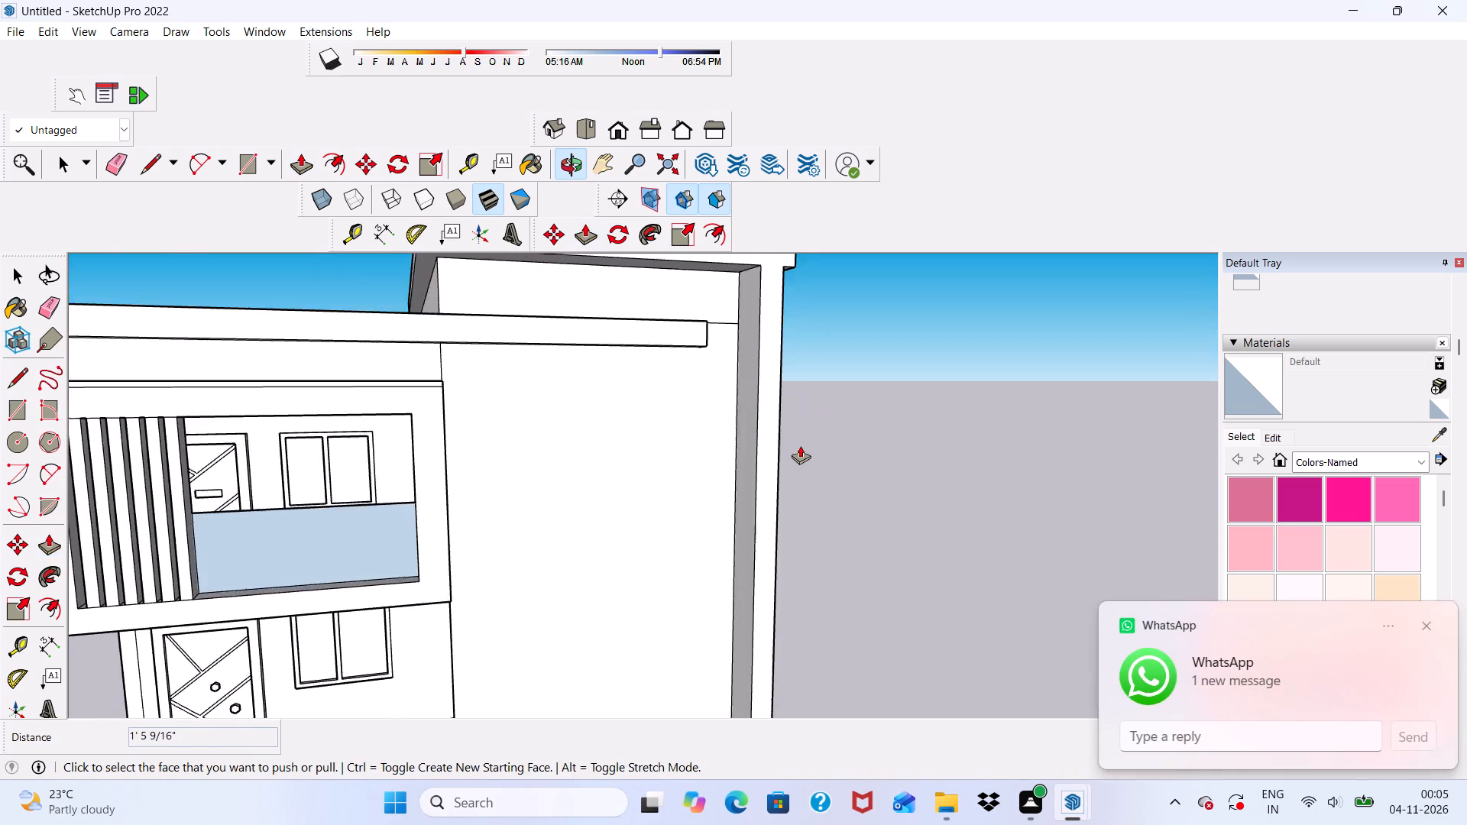
{"action": "scroll", "coordinate": [783, 447], "scroll_direction": "up", "scroll_amount": 3}
{"action": "left_click_drag", "start_coordinate": [754, 447], "coordinate": [749, 447]}
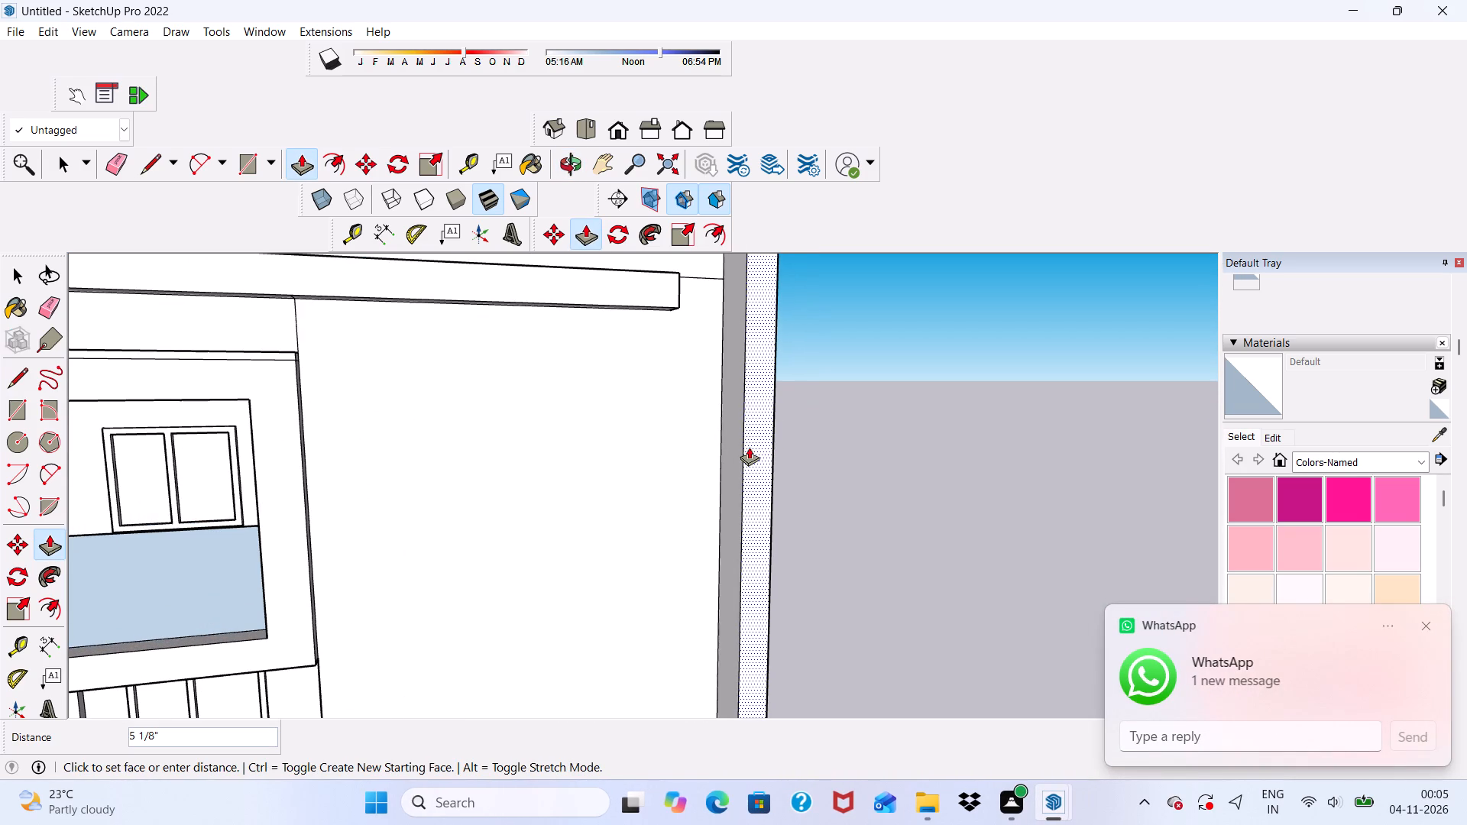
{"action": "left_click_drag", "start_coordinate": [749, 447], "coordinate": [746, 447]}
Shorten the projecting strip by pushing its end face near the corner column back about 5 3/8".
{"action": "scroll", "coordinate": [778, 438], "scroll_direction": "down", "scroll_amount": 5}
{"action": "middle_click_drag", "start_coordinate": [809, 454], "coordinate": [662, 342]}
{"action": "scroll", "coordinate": [705, 335], "scroll_direction": "up", "scroll_amount": 12}
{"action": "middle_click_drag", "start_coordinate": [717, 337], "coordinate": [631, 409]}
{"action": "scroll", "coordinate": [630, 415], "scroll_direction": "up", "scroll_amount": 4}
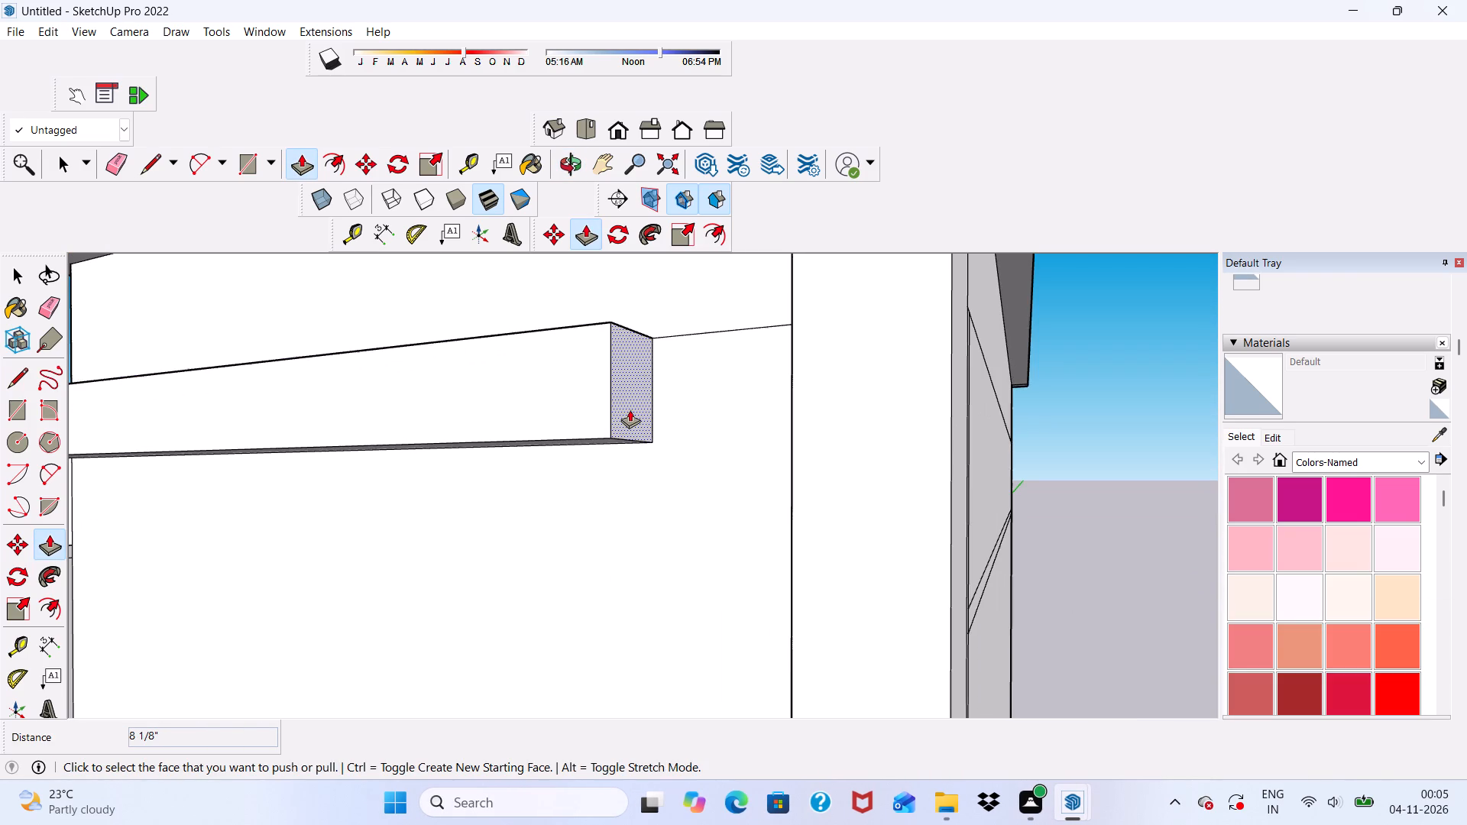
{"action": "left_click_drag", "start_coordinate": [630, 409], "coordinate": [595, 409]}
{"action": "scroll", "coordinate": [593, 404], "scroll_direction": "down", "scroll_amount": 4}
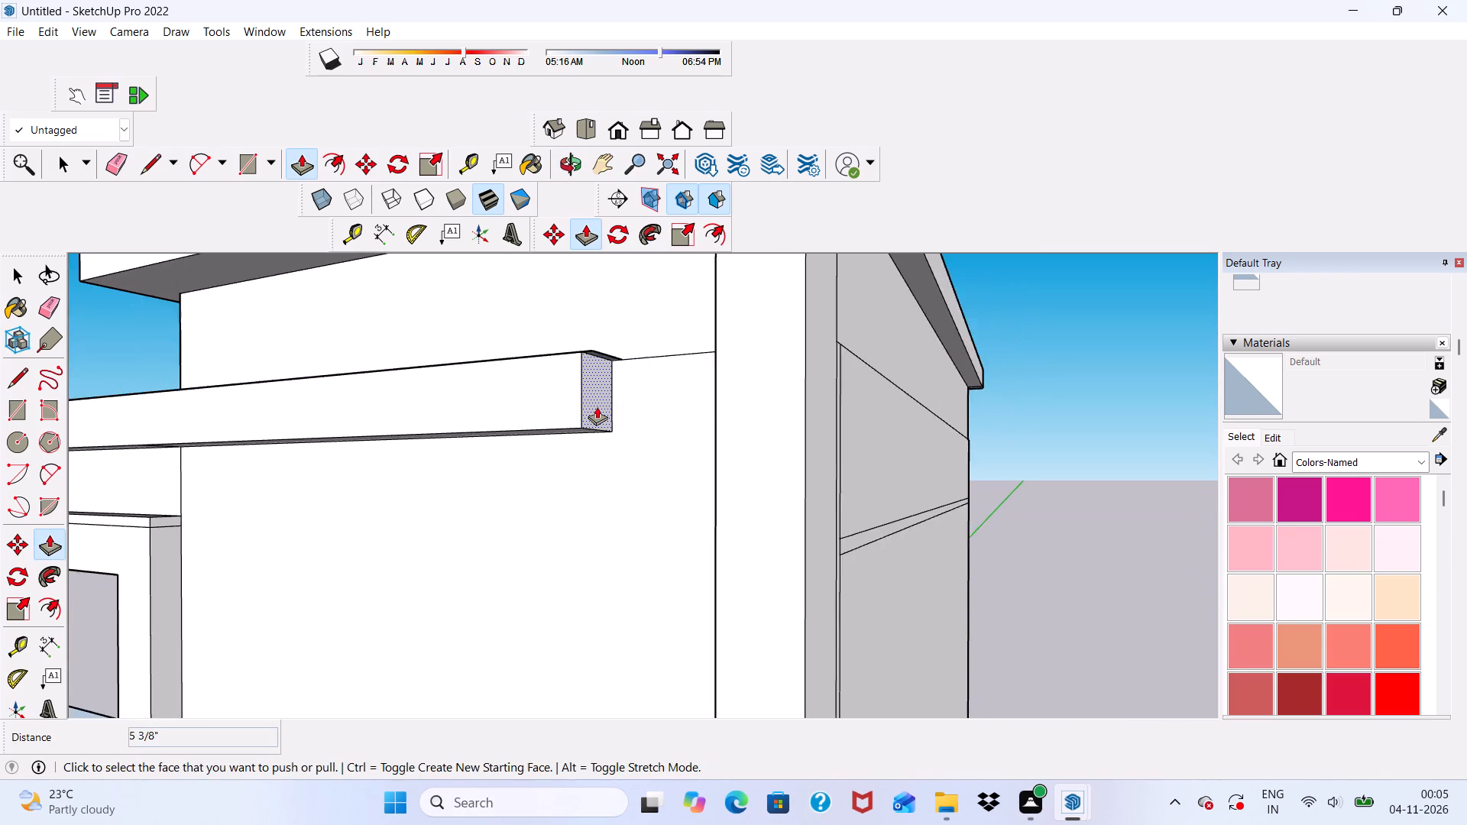
{"action": "middle_click_drag", "start_coordinate": [597, 406], "coordinate": [614, 469]}
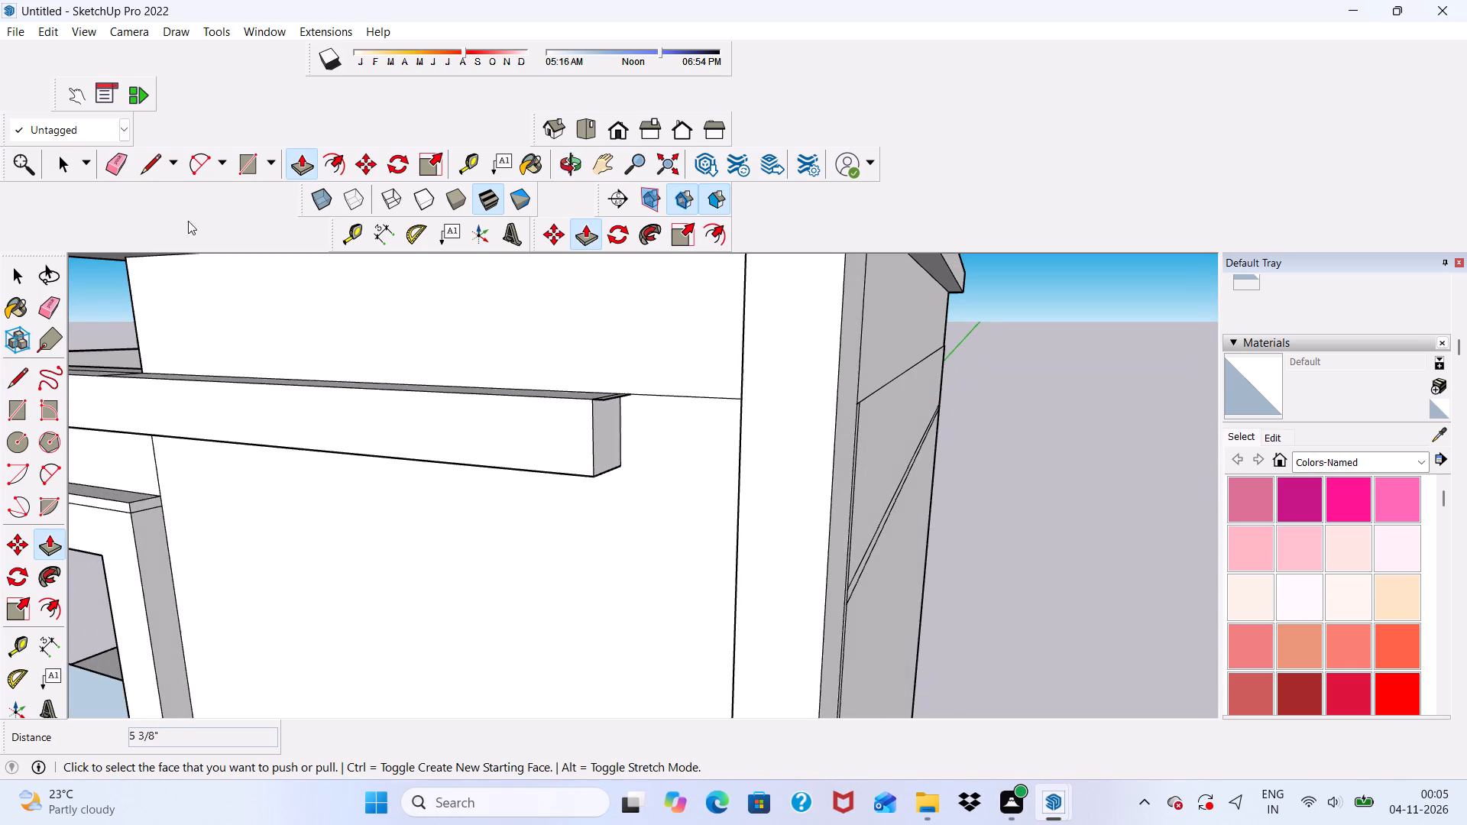
Erase the leftover edges sticking out at the top of the projecting strip's shortened end.
{"action": "left_click", "coordinate": [127, 160]}
{"action": "scroll", "coordinate": [620, 431], "scroll_direction": "up", "scroll_amount": 5}
{"action": "middle_click_drag", "start_coordinate": [622, 402], "coordinate": [632, 455]}
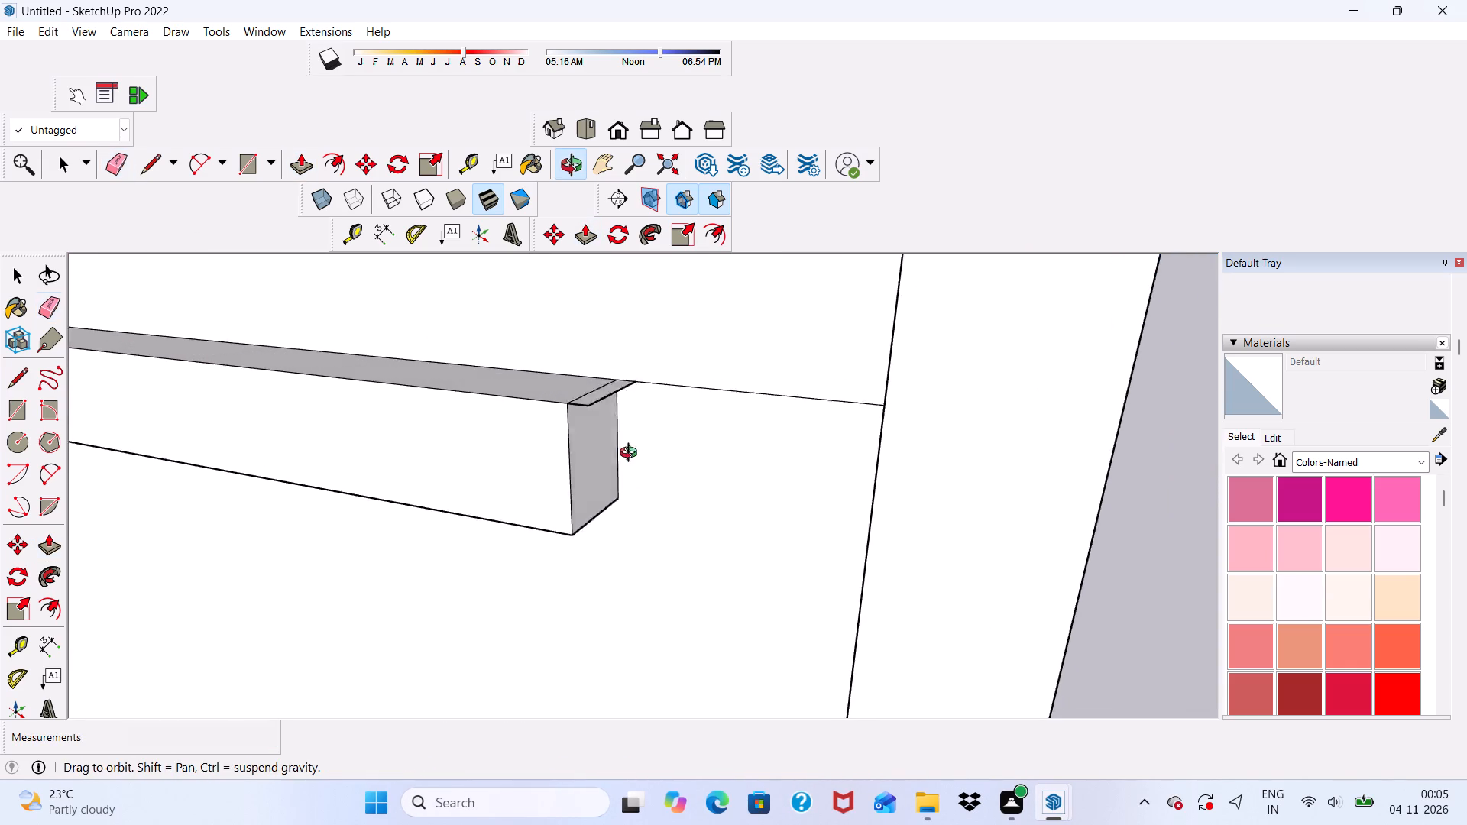
{"action": "middle_click_drag", "start_coordinate": [632, 455], "coordinate": [642, 480]}
{"action": "scroll", "coordinate": [642, 480], "scroll_direction": "up", "scroll_amount": 3}
{"action": "left_click", "coordinate": [602, 396]}
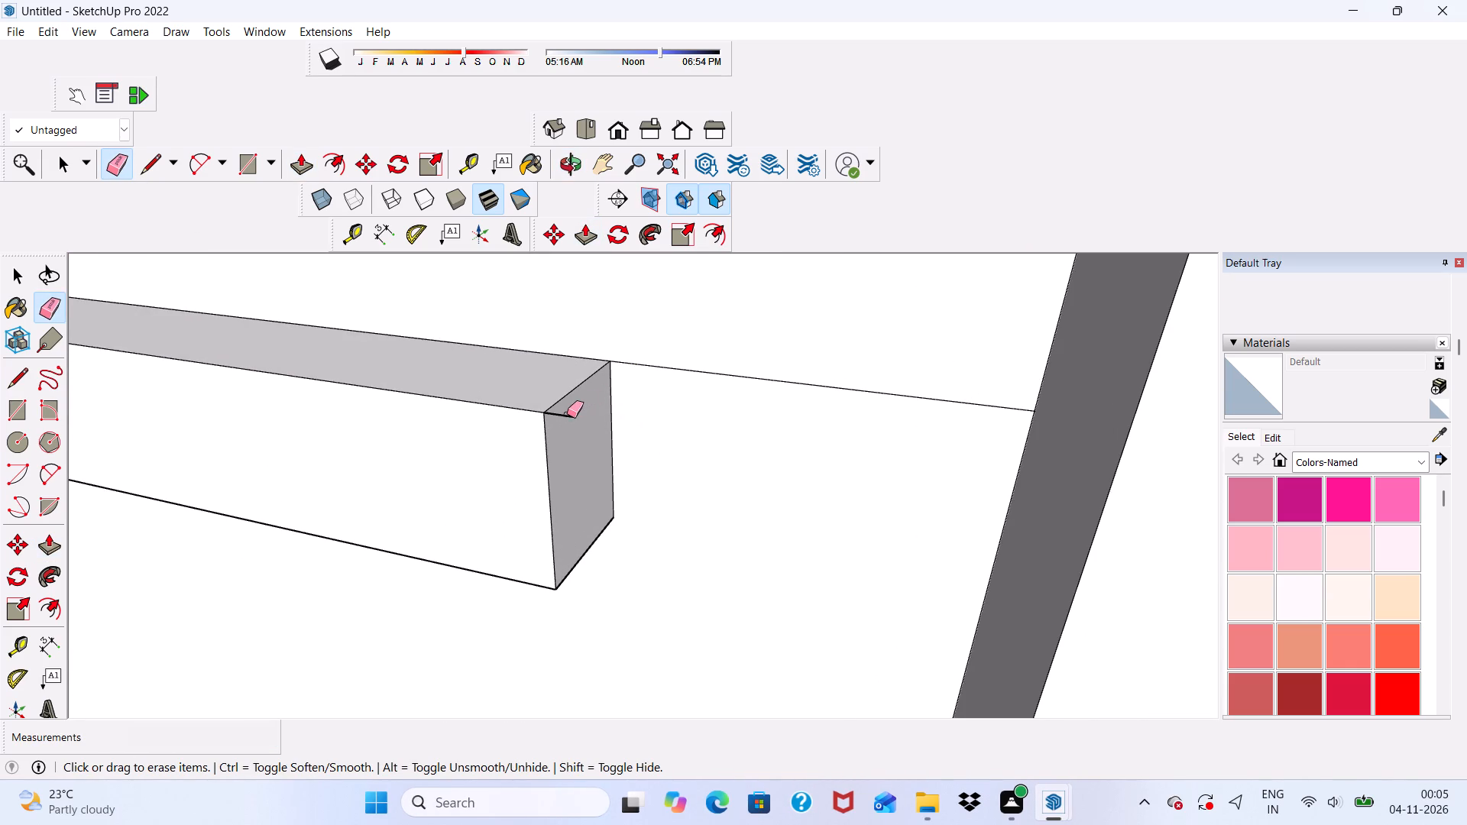
{"action": "left_click", "coordinate": [565, 414]}
Erase the horizontal wall line running from the projecting strip's end to the corner column, including its remaining stub.
{"action": "scroll", "coordinate": [568, 423], "scroll_direction": "down", "scroll_amount": 3}
{"action": "middle_click_drag", "start_coordinate": [577, 449], "coordinate": [730, 325]}
{"action": "scroll", "coordinate": [734, 377], "scroll_direction": "up", "scroll_amount": 1}
{"action": "left_click_drag", "start_coordinate": [727, 367], "coordinate": [719, 416]}
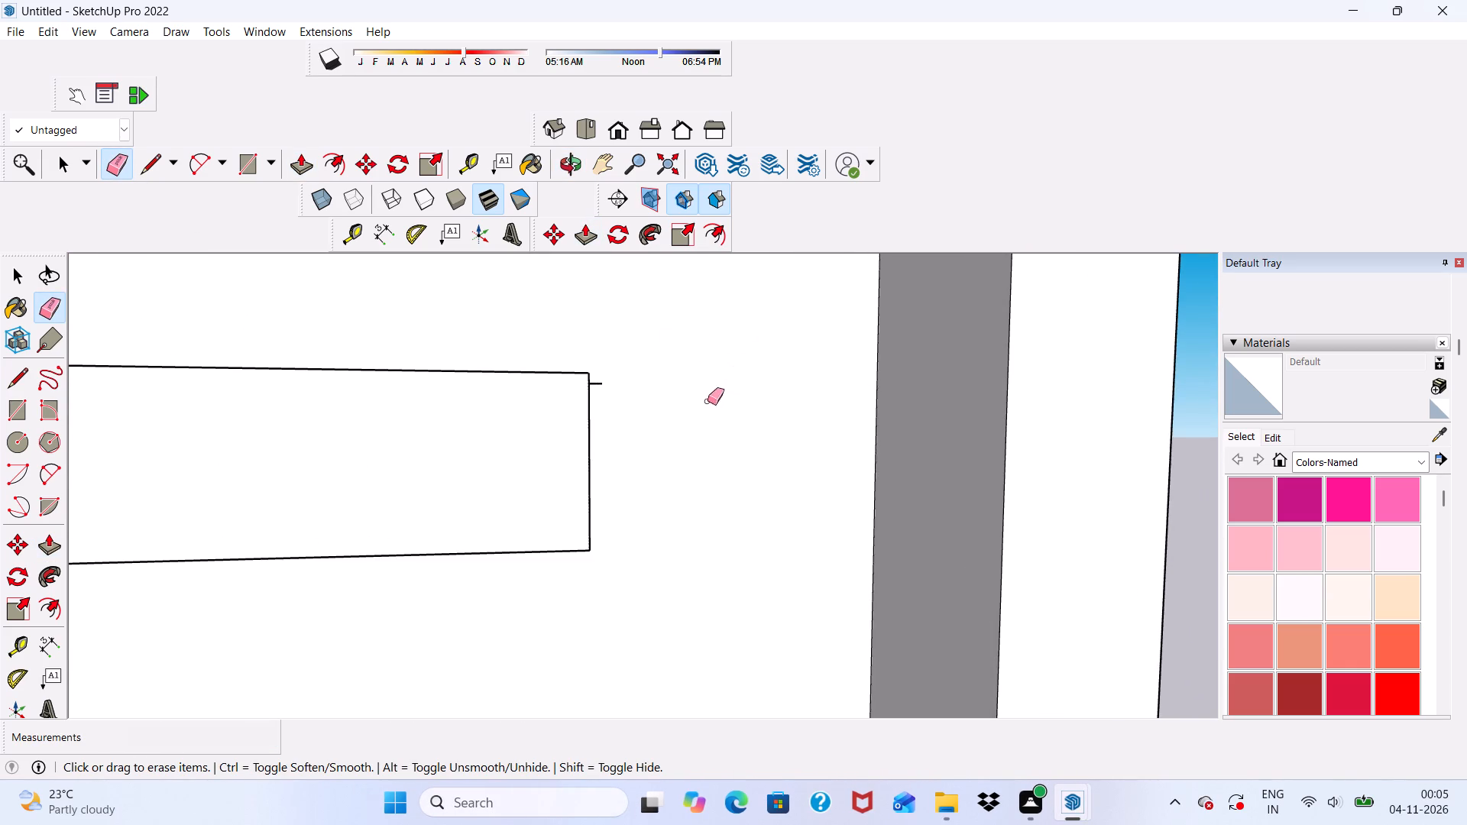
{"action": "scroll", "coordinate": [662, 370], "scroll_direction": "down", "scroll_amount": 5}
{"action": "scroll", "coordinate": [653, 407], "scroll_direction": "up", "scroll_amount": 5}
{"action": "middle_click_drag", "start_coordinate": [633, 390], "coordinate": [539, 467]}
{"action": "left_click_drag", "start_coordinate": [561, 399], "coordinate": [567, 397]}
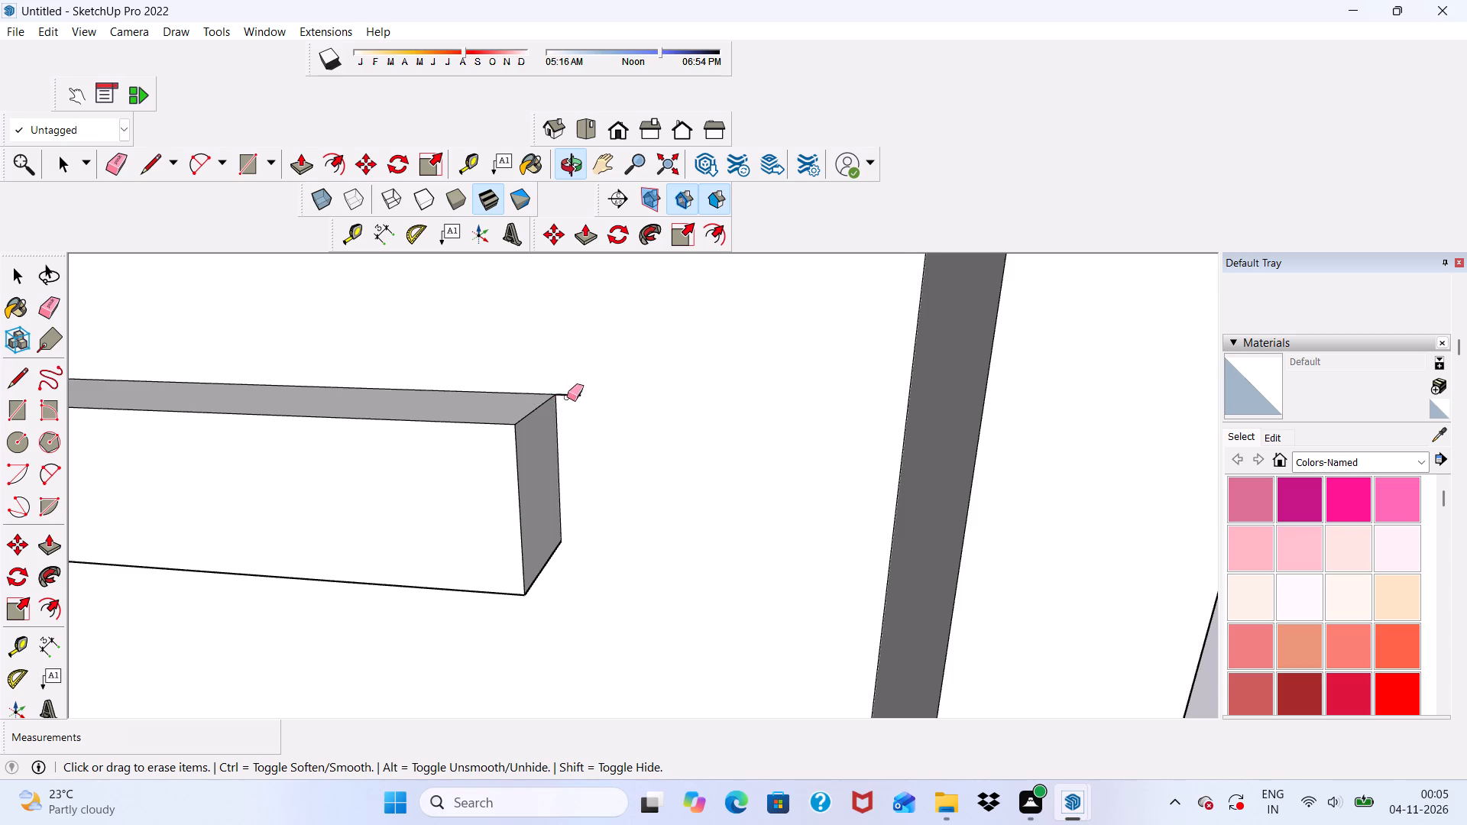
{"action": "left_click_drag", "start_coordinate": [567, 397], "coordinate": [582, 394]}
Draw a rectangle about 1' 3 5/16" by 1' on the underside of the projecting strip, at its end near the corner column.
{"action": "scroll", "coordinate": [597, 377], "scroll_direction": "down", "scroll_amount": 3}
{"action": "middle_click_drag", "start_coordinate": [576, 487], "coordinate": [650, 416]}
{"action": "scroll", "coordinate": [733, 393], "scroll_direction": "down", "scroll_amount": 6}
{"action": "middle_click_drag", "start_coordinate": [684, 524], "coordinate": [688, 451]}
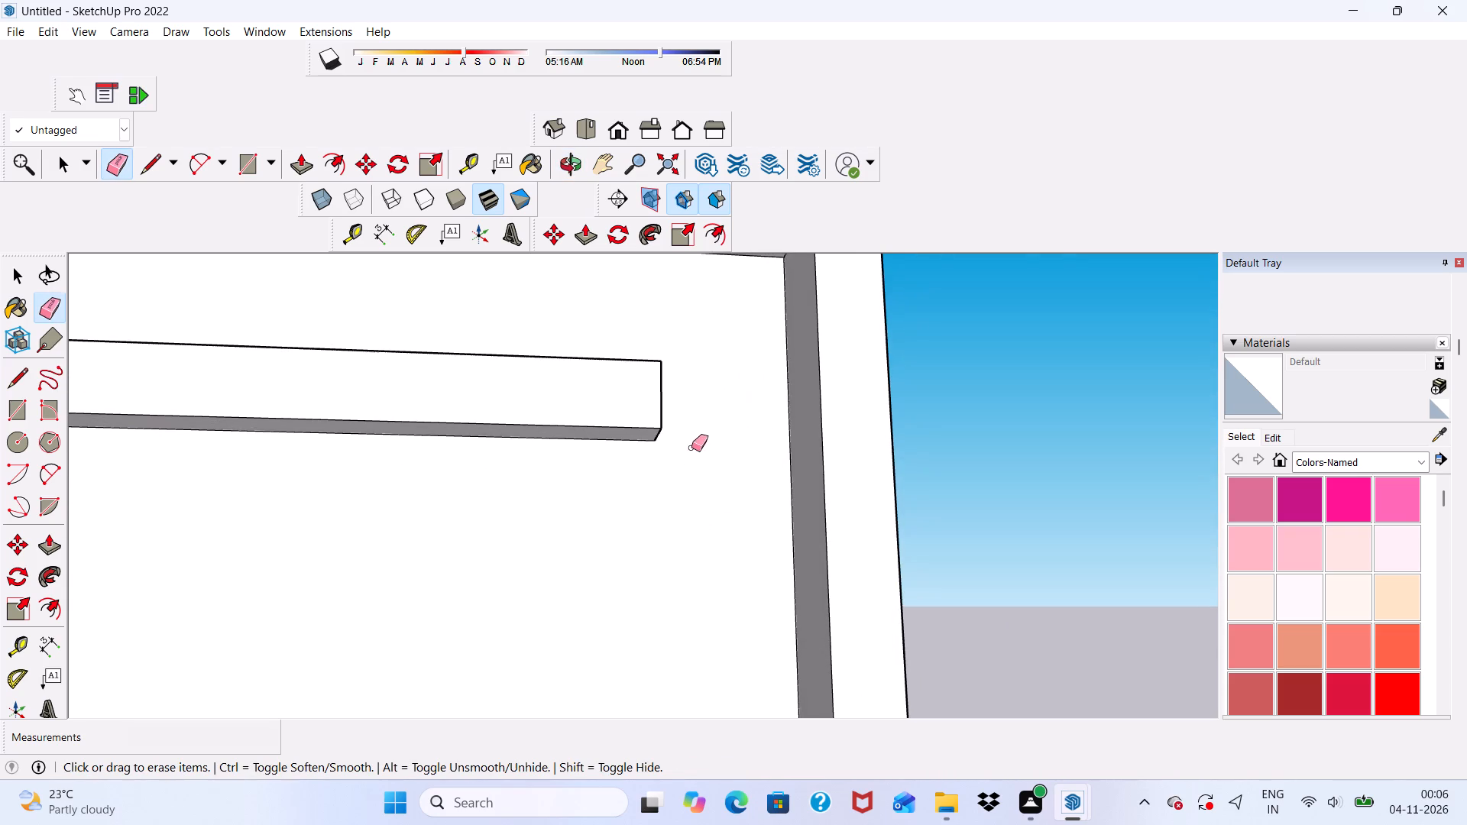
{"action": "left_click", "coordinate": [239, 171]}
{"action": "middle_click_drag", "start_coordinate": [469, 351], "coordinate": [473, 314]}
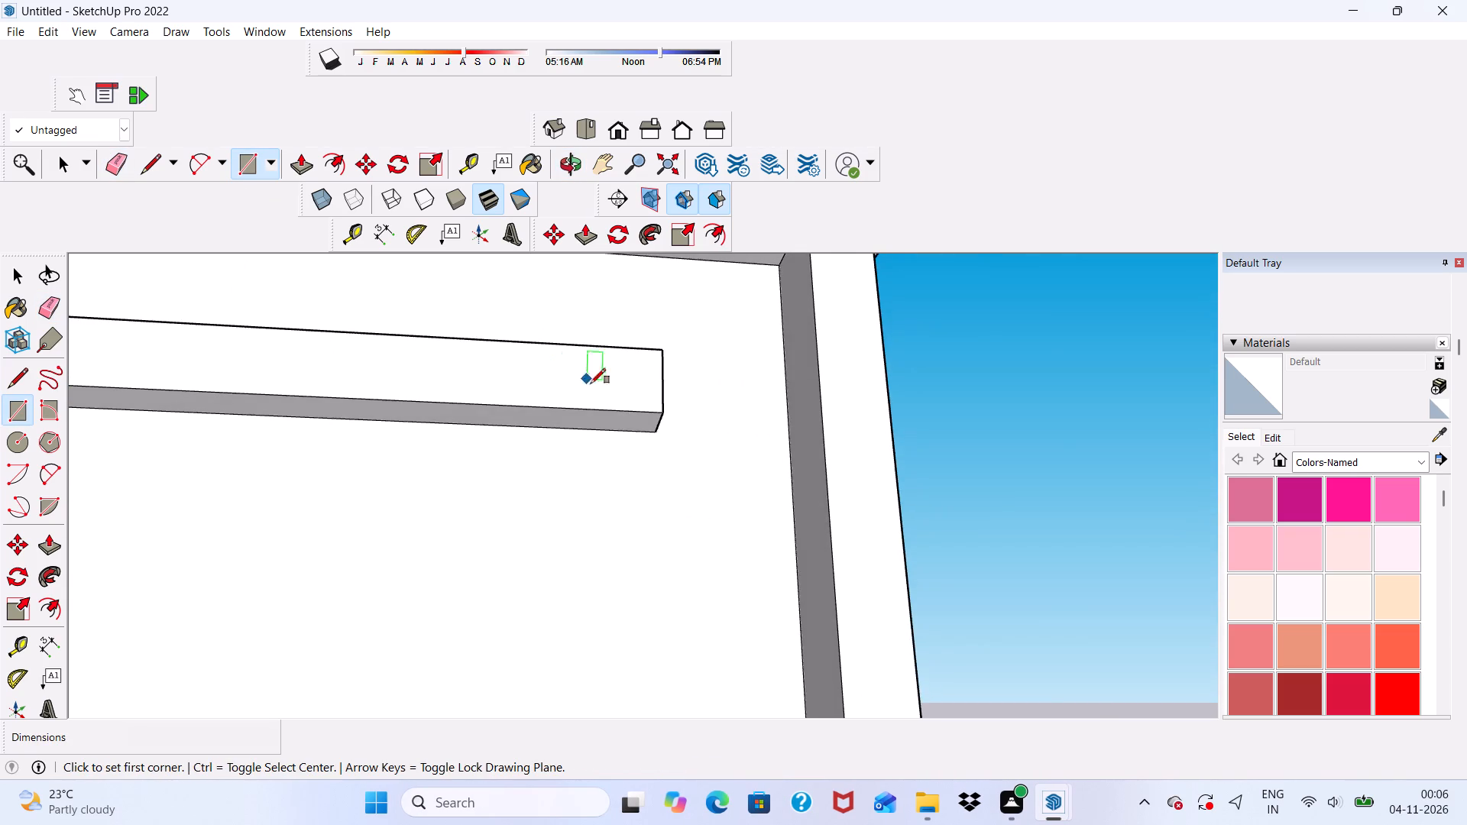
{"action": "scroll", "coordinate": [617, 432], "scroll_direction": "up", "scroll_amount": 4}
{"action": "left_click", "coordinate": [672, 432]}
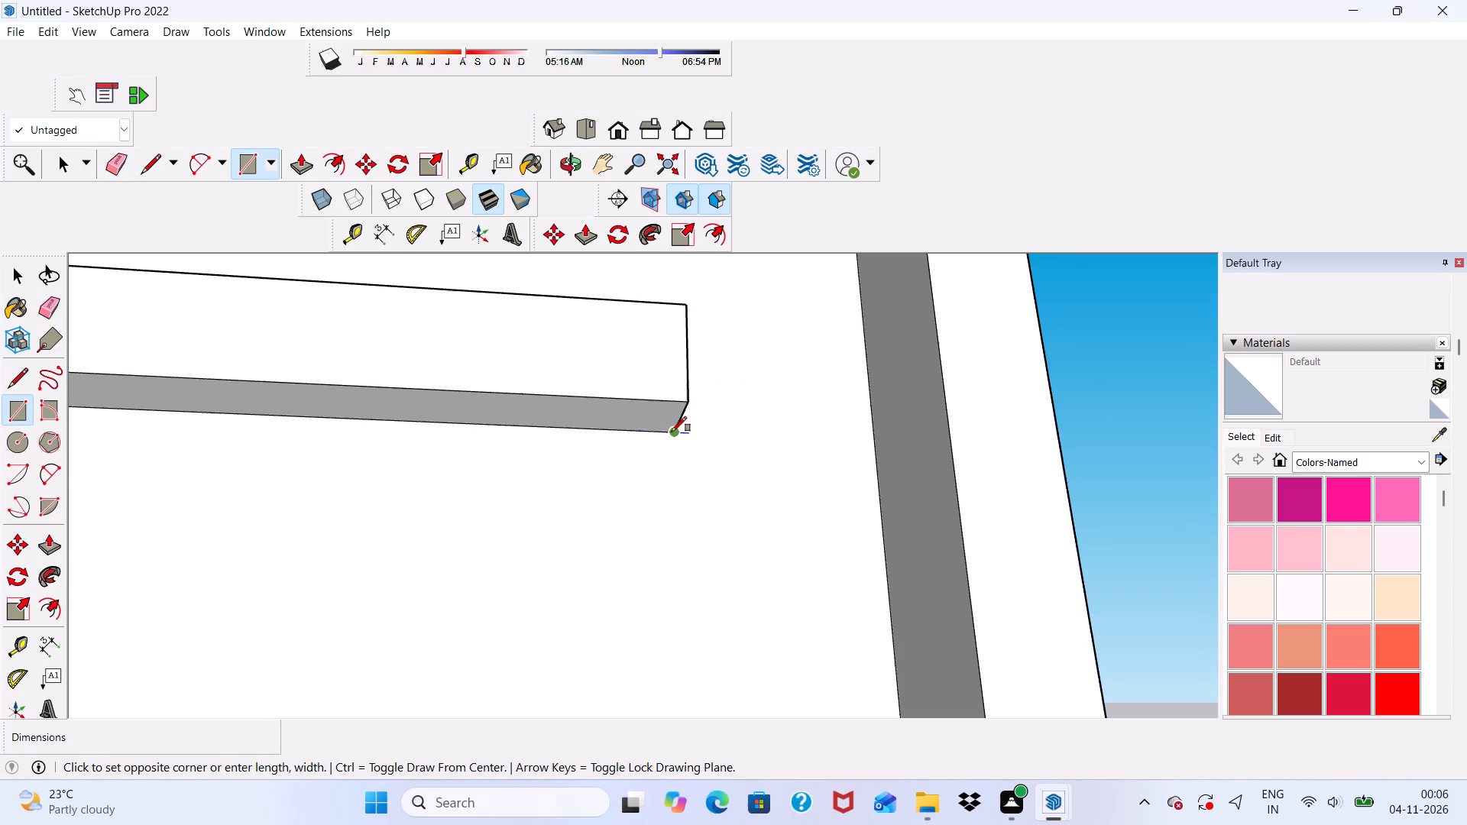
{"action": "left_click", "coordinate": [576, 394]}
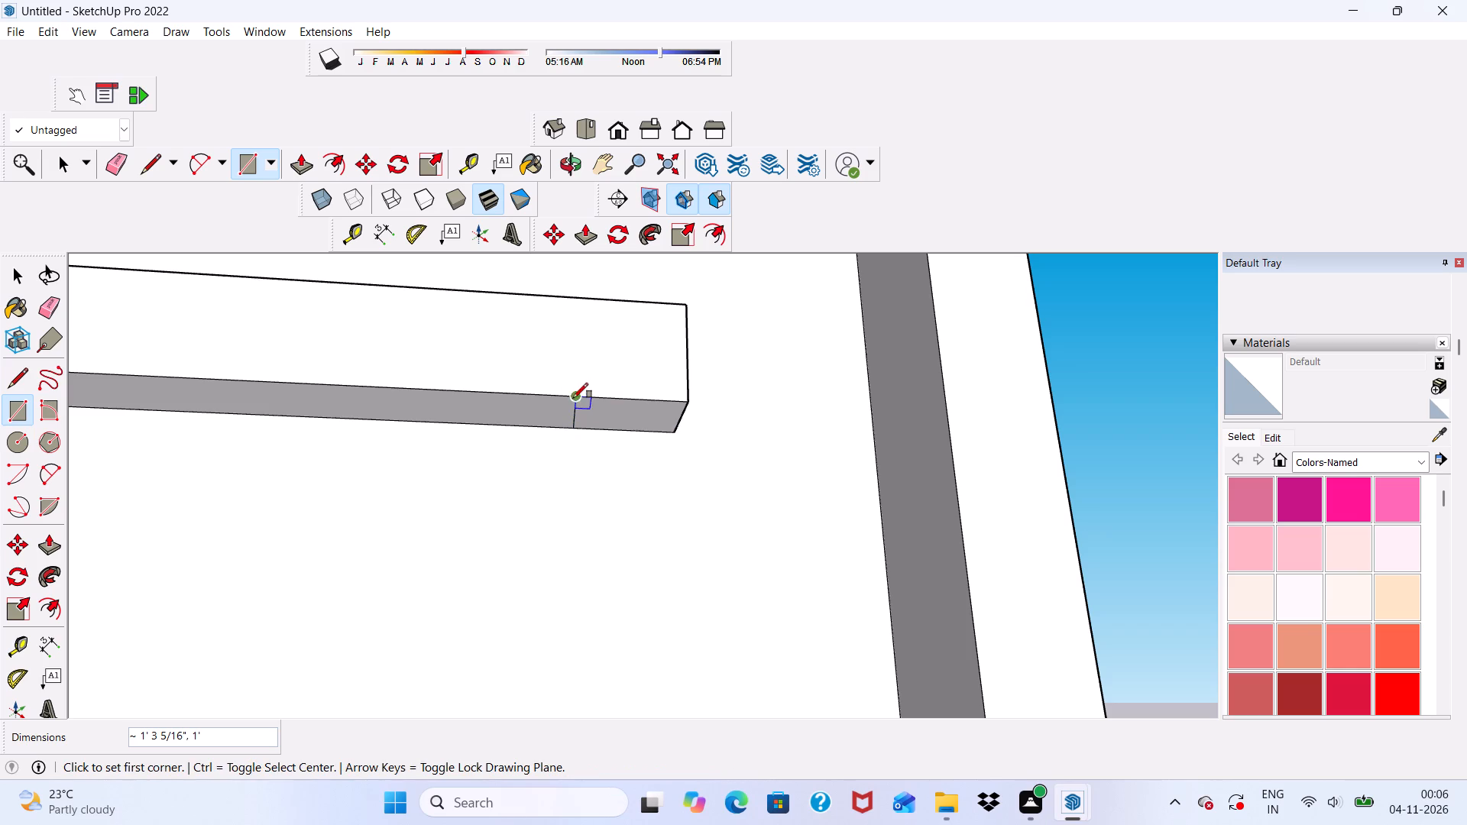
Extrude the underside rectangle downward about 22' 3 1/16" as a vertical leg, ending level with the lower balcony slab's edge.
{"action": "left_click", "coordinate": [303, 173]}
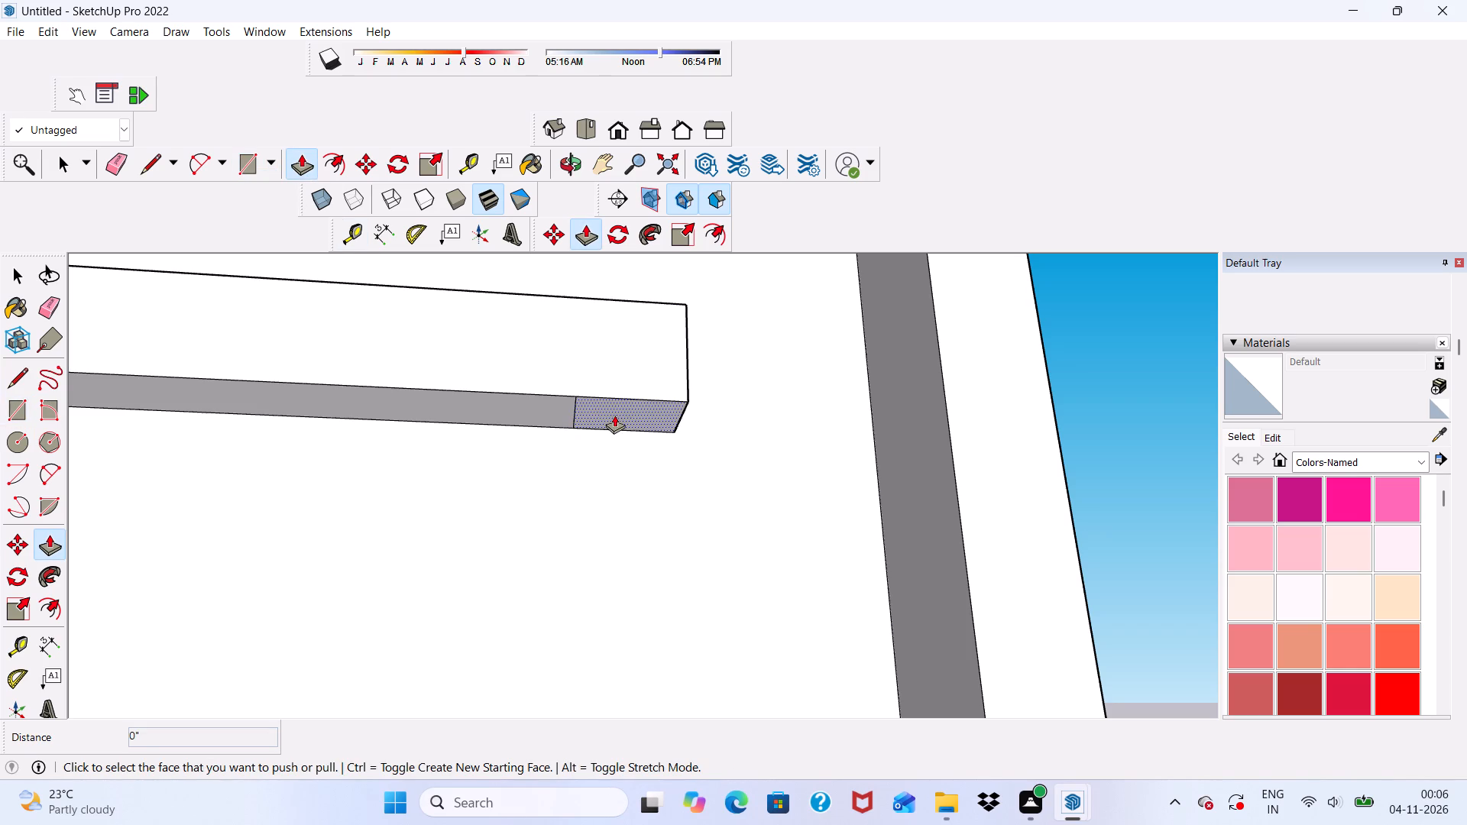
{"action": "left_click", "coordinate": [617, 414]}
{"action": "scroll", "coordinate": [634, 493], "scroll_direction": "down", "scroll_amount": 1}
{"action": "scroll", "coordinate": [618, 429], "scroll_direction": "up", "scroll_amount": 4}
{"action": "left_click", "coordinate": [616, 417]}
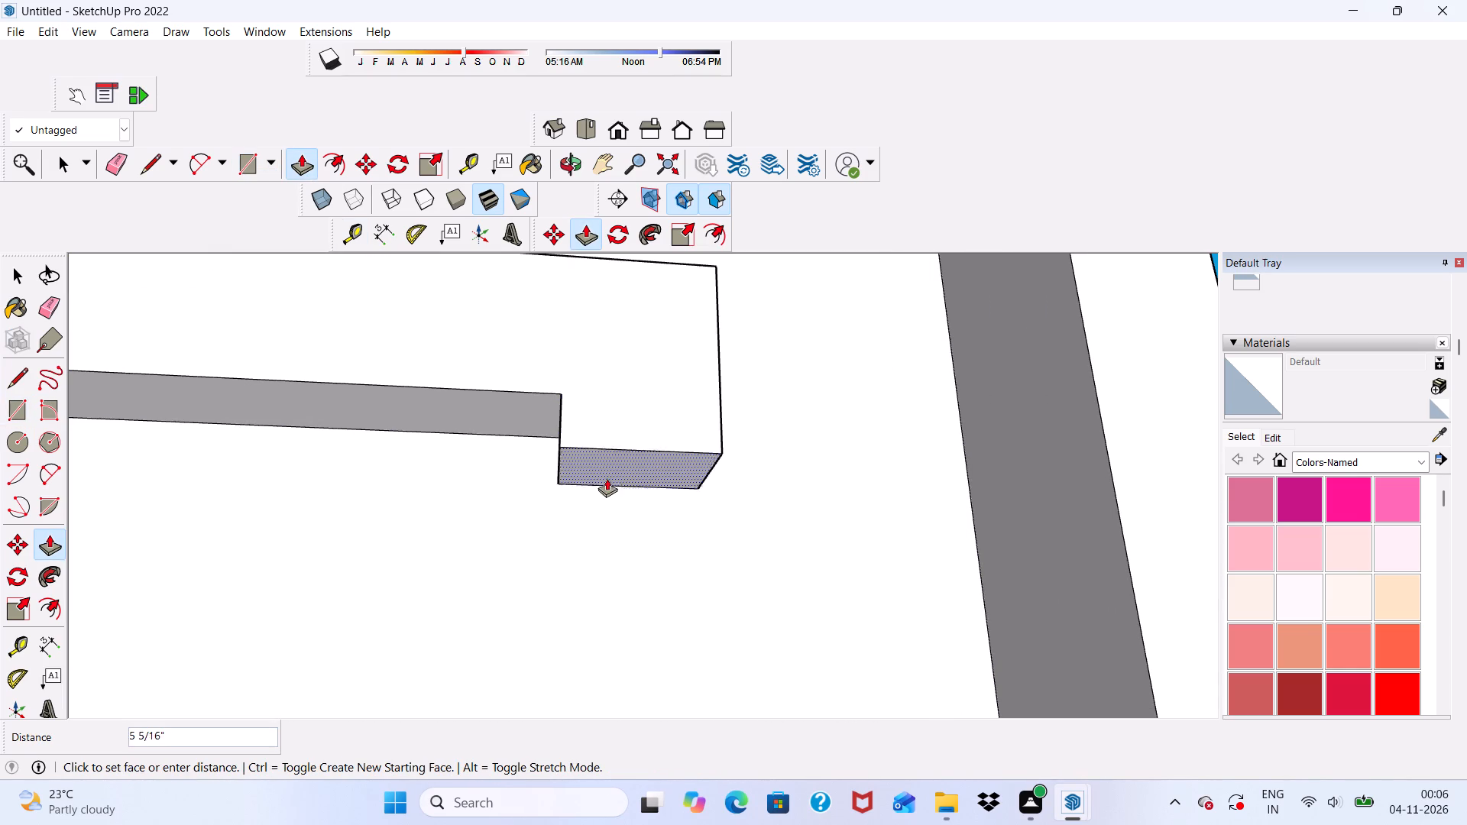
{"action": "scroll", "coordinate": [613, 483], "scroll_direction": "down", "scroll_amount": 18}
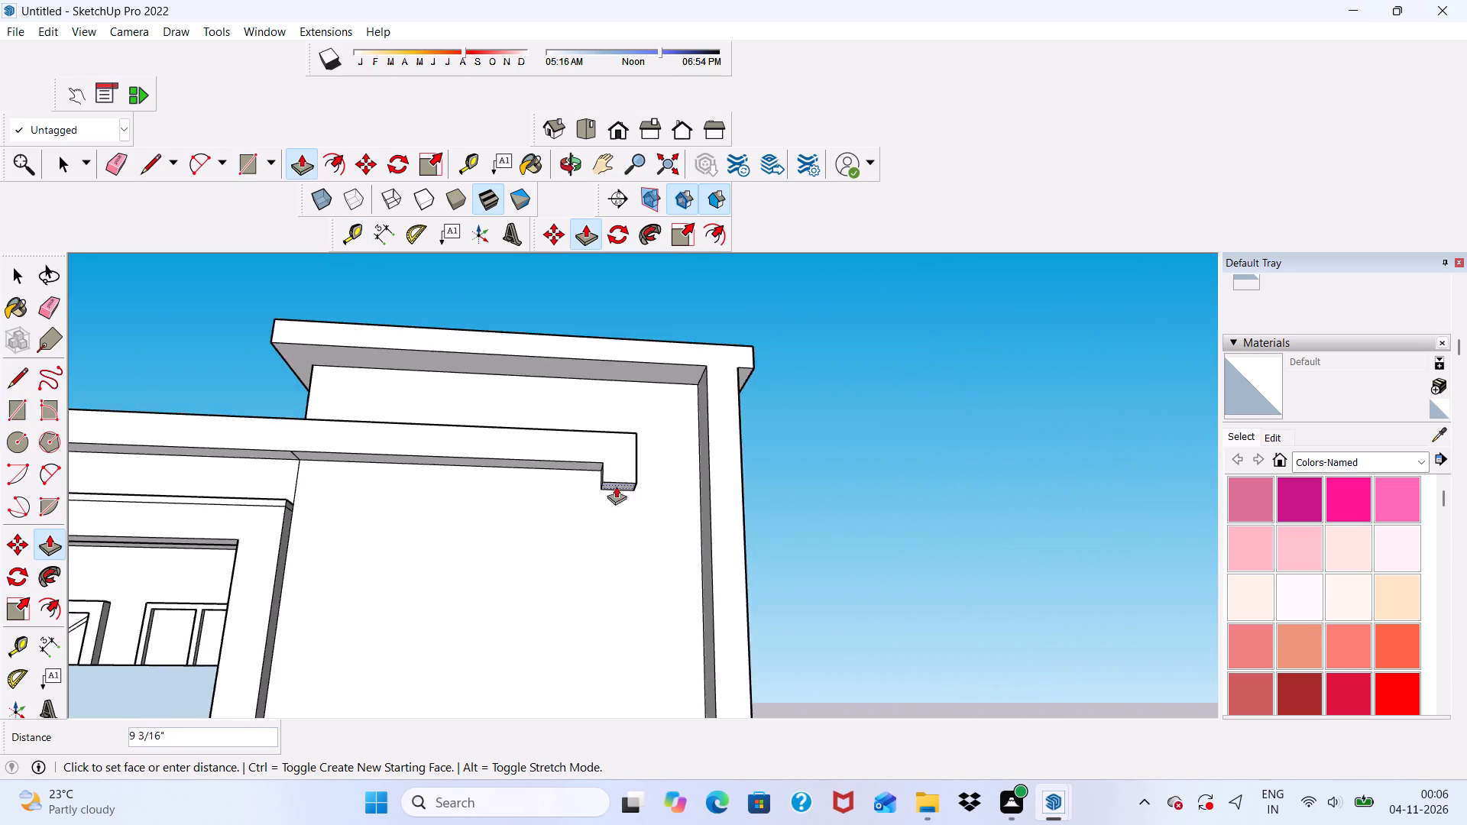
{"action": "scroll", "coordinate": [616, 486], "scroll_direction": "down", "scroll_amount": 9}
{"action": "scroll", "coordinate": [602, 559], "scroll_direction": "down", "scroll_amount": 5}
{"action": "scroll", "coordinate": [559, 668], "scroll_direction": "up", "scroll_amount": 7}
{"action": "scroll", "coordinate": [494, 639], "scroll_direction": "up", "scroll_amount": 2}
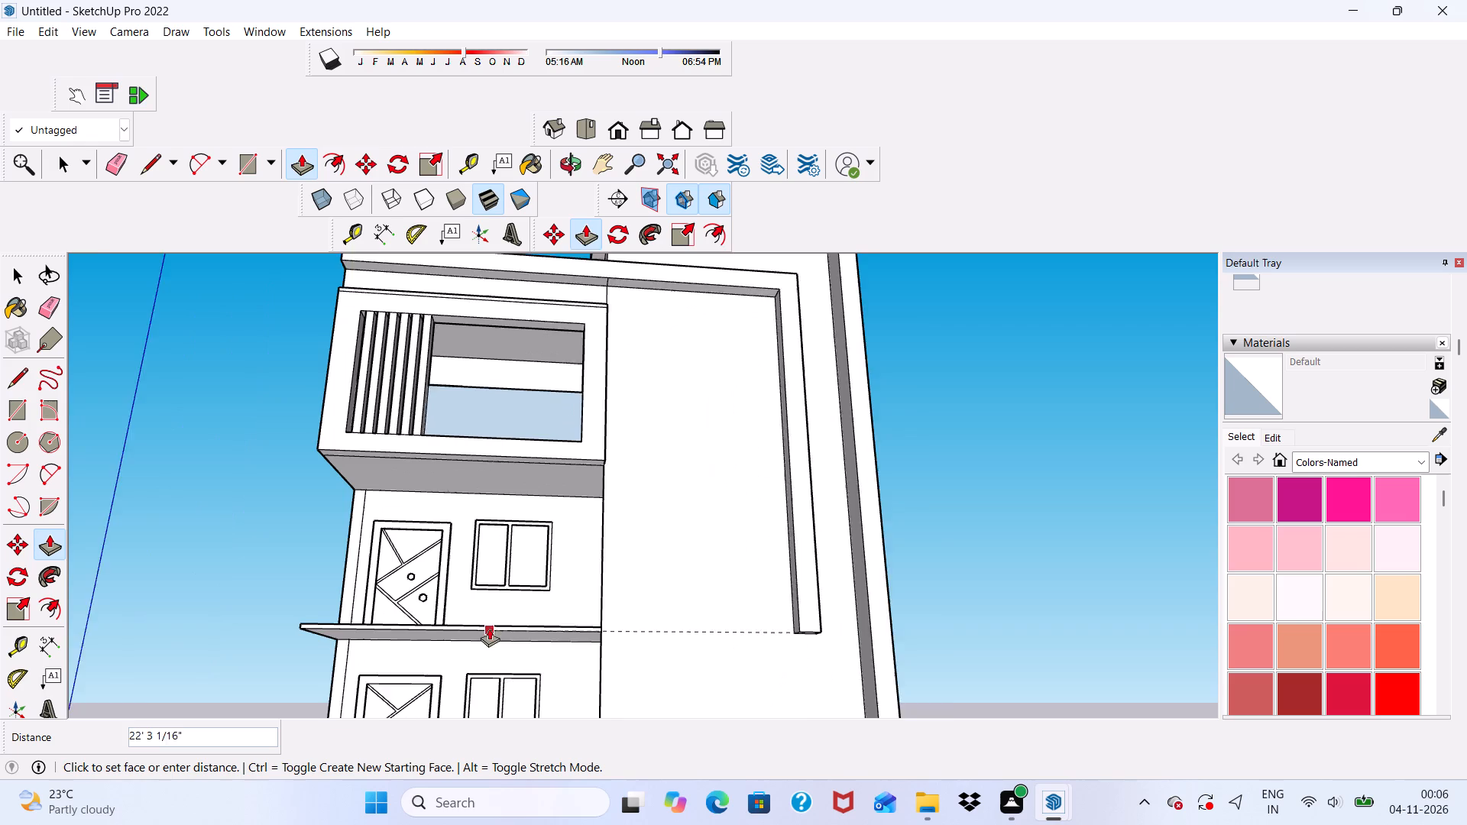
{"action": "scroll", "coordinate": [489, 628], "scroll_direction": "up", "scroll_amount": 2}
{"action": "scroll", "coordinate": [613, 631], "scroll_direction": "down", "scroll_amount": 1}
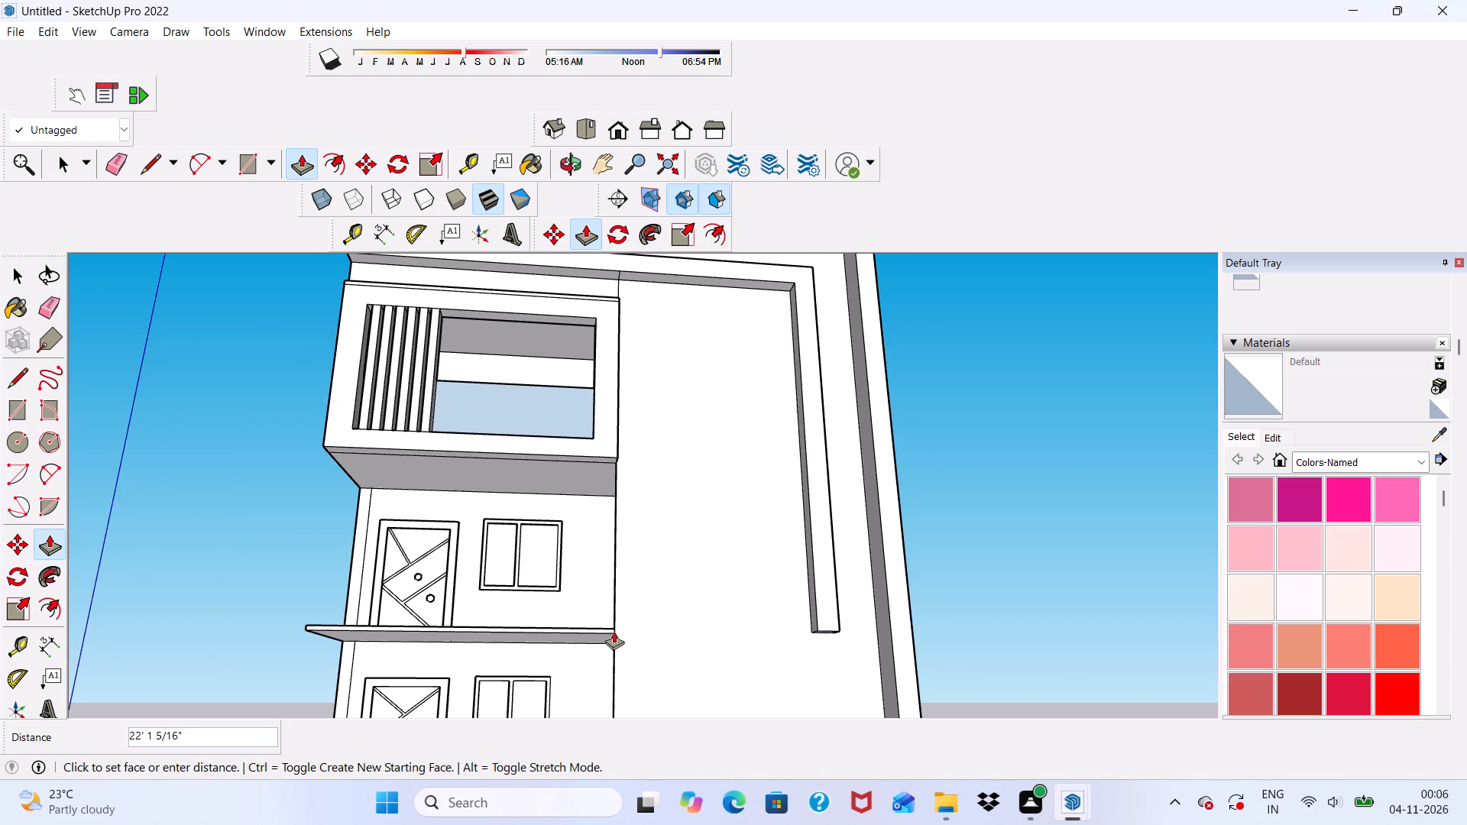
{"action": "middle_click_drag", "start_coordinate": [617, 629], "coordinate": [617, 613]}
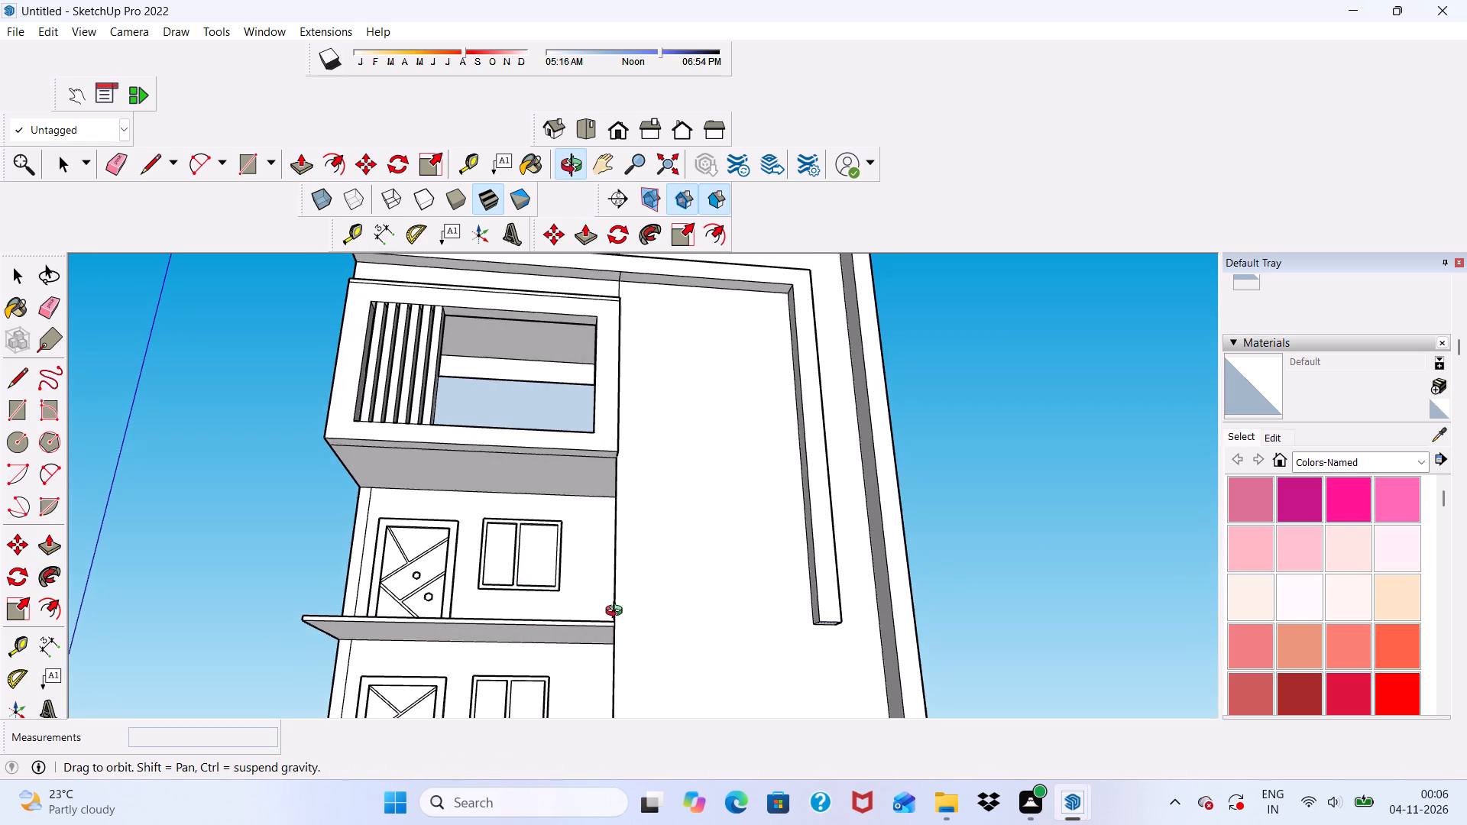
{"action": "middle_click_drag", "start_coordinate": [617, 613], "coordinate": [620, 605]}
{"action": "scroll", "coordinate": [665, 487], "scroll_direction": "down", "scroll_amount": 10}
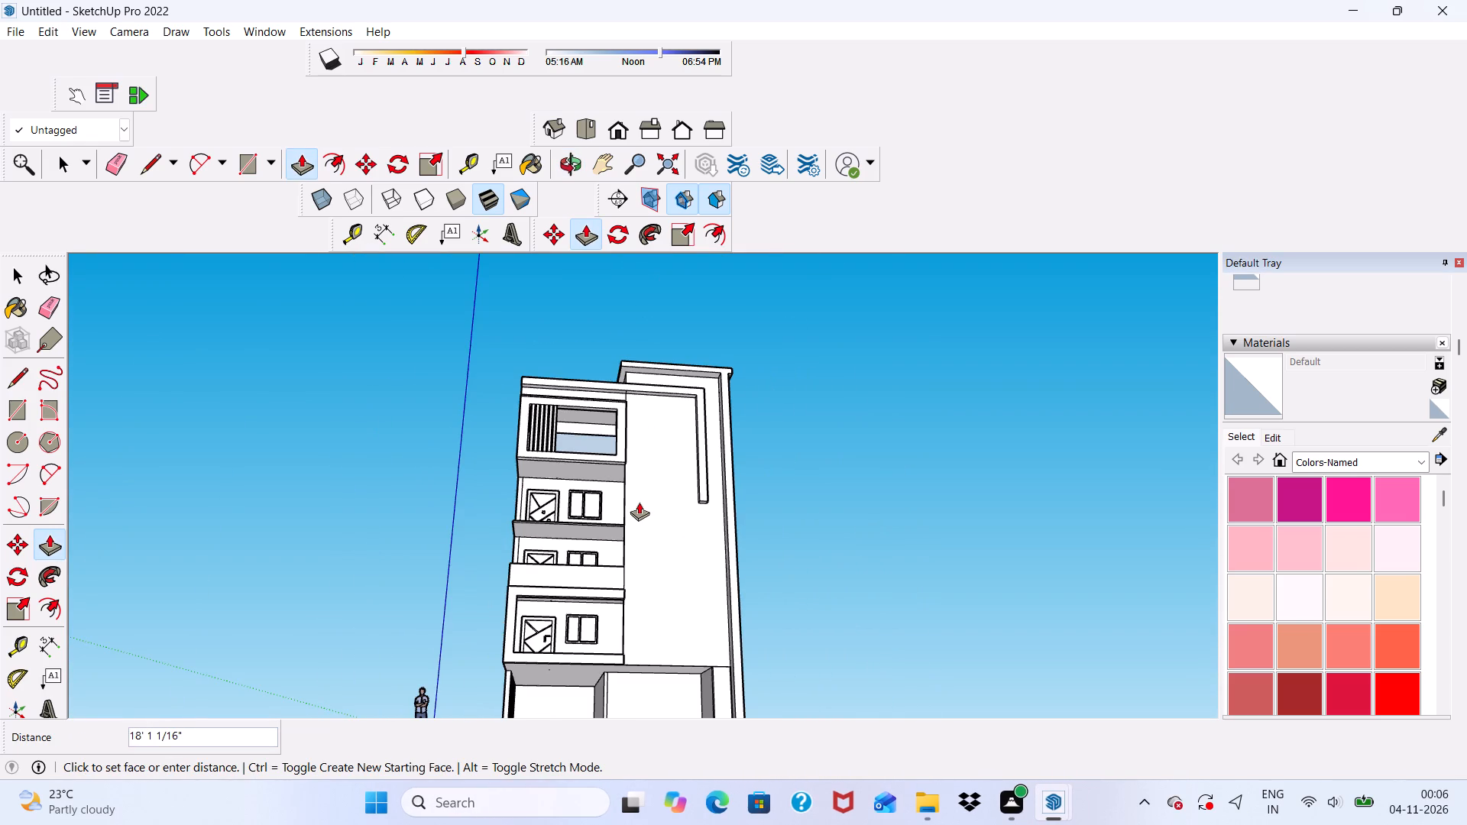
{"action": "scroll", "coordinate": [597, 513], "scroll_direction": "down", "scroll_amount": 2}
{"action": "scroll", "coordinate": [604, 577], "scroll_direction": "down", "scroll_amount": 1}
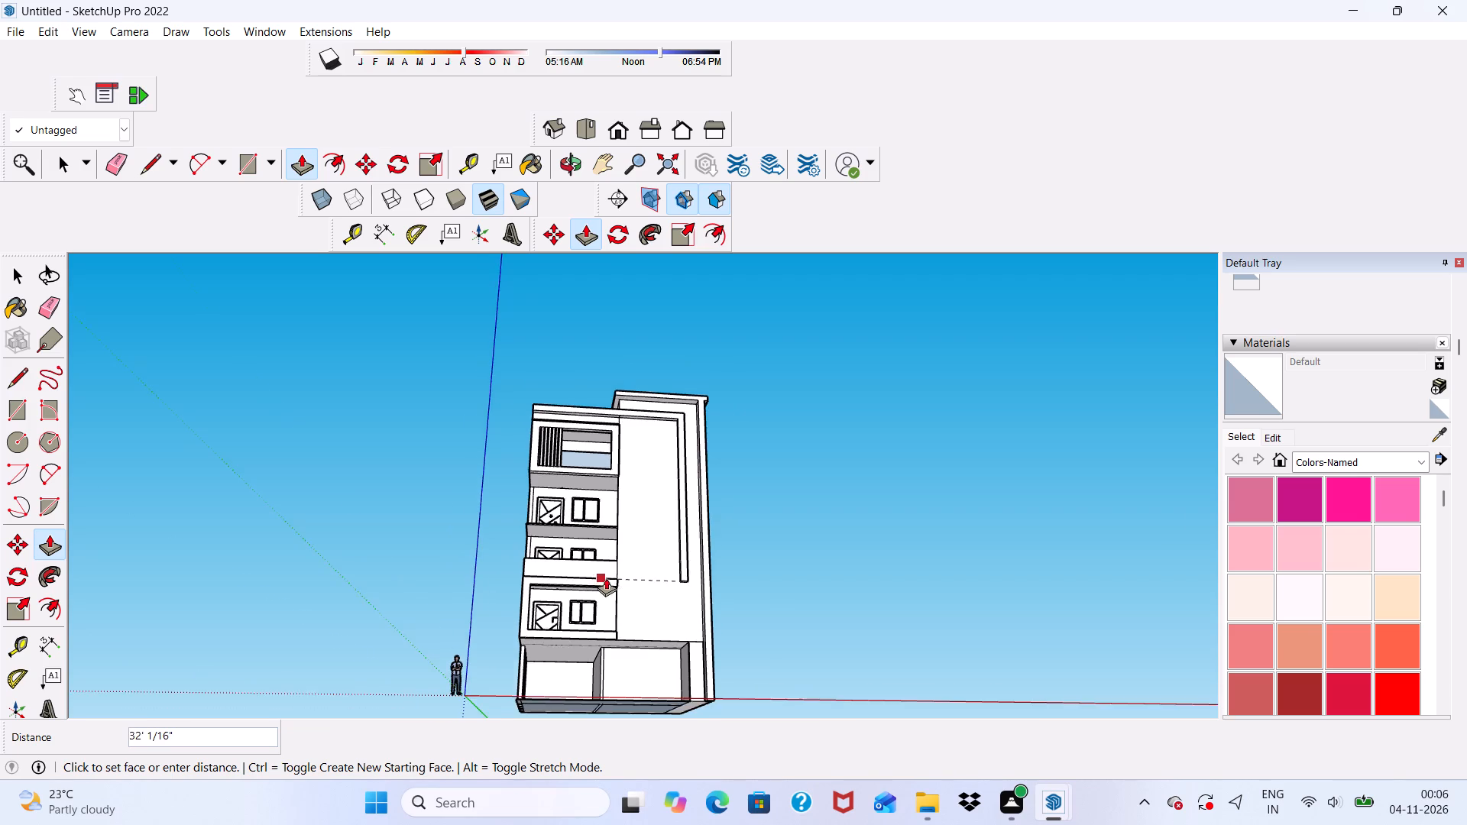
{"action": "middle_click_drag", "start_coordinate": [607, 593], "coordinate": [576, 746]}
{"action": "scroll", "coordinate": [607, 547], "scroll_direction": "up", "scroll_amount": 5}
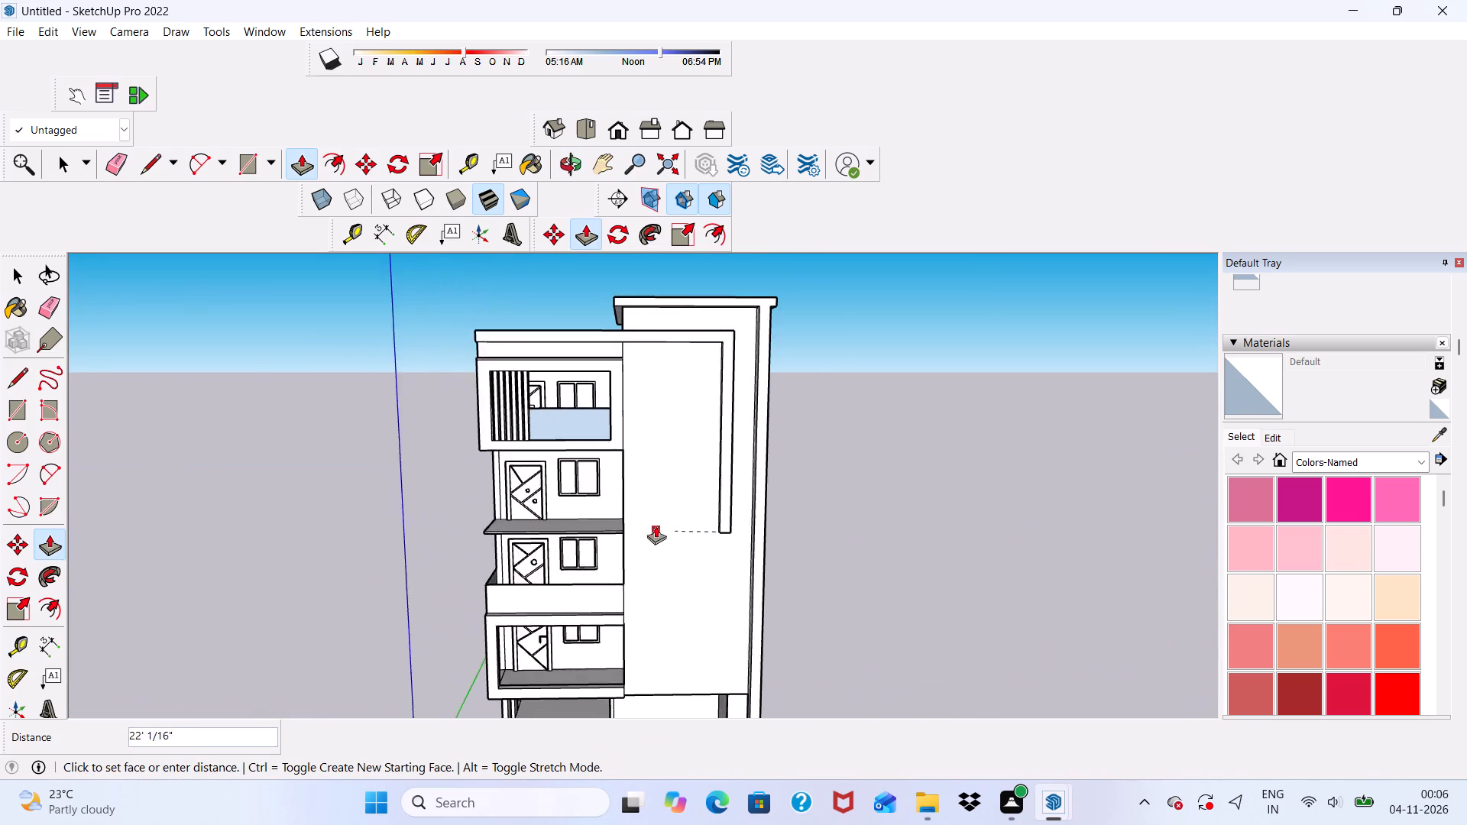
{"action": "scroll", "coordinate": [656, 526], "scroll_direction": "up", "scroll_amount": 15}
{"action": "left_click", "coordinate": [608, 536]}
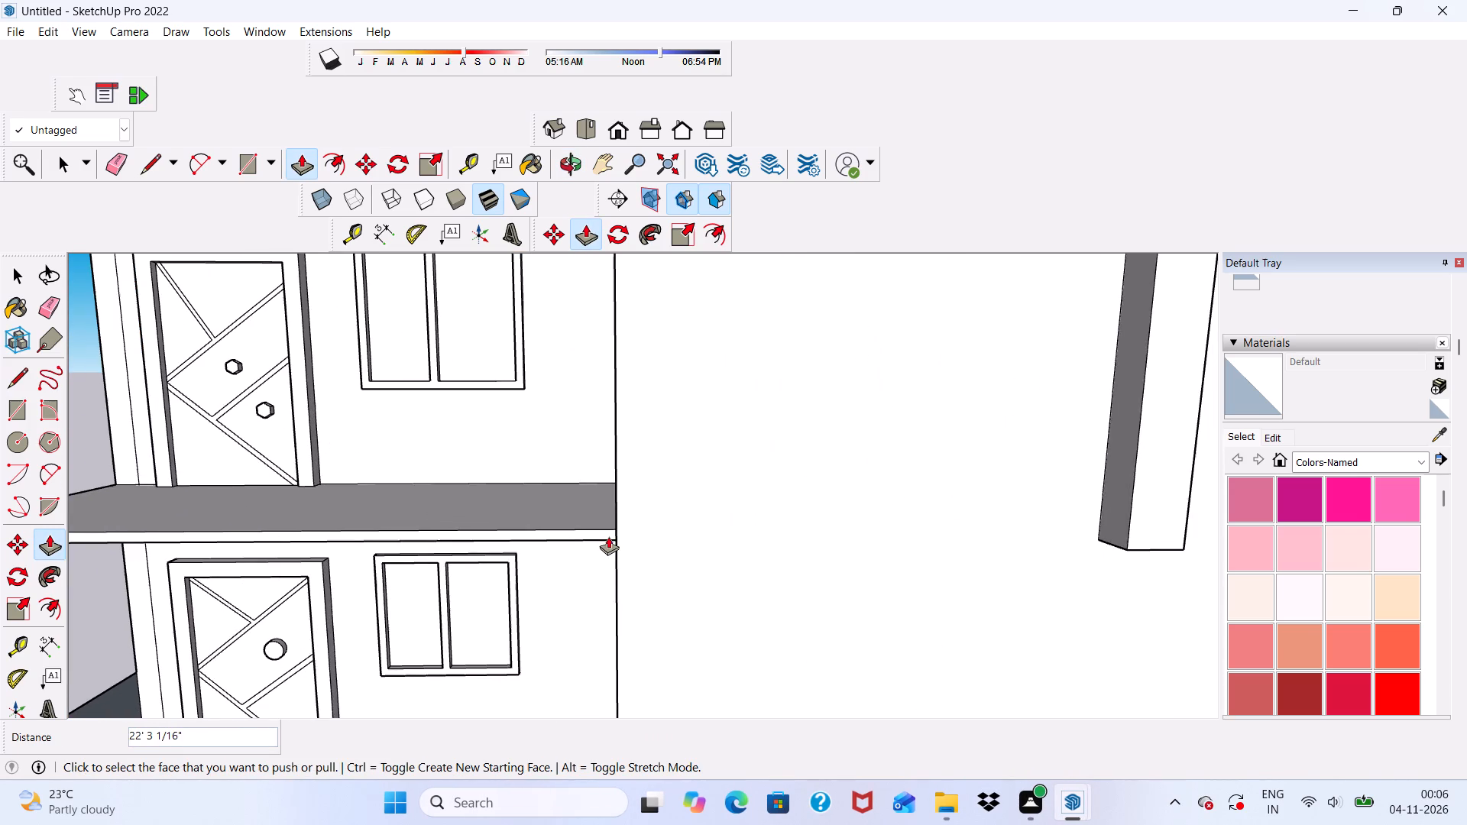
Lengthen the vertical leg by pulling its bottom face down 8 1/4".
{"action": "scroll", "coordinate": [608, 536], "scroll_direction": "down", "scroll_amount": 1}
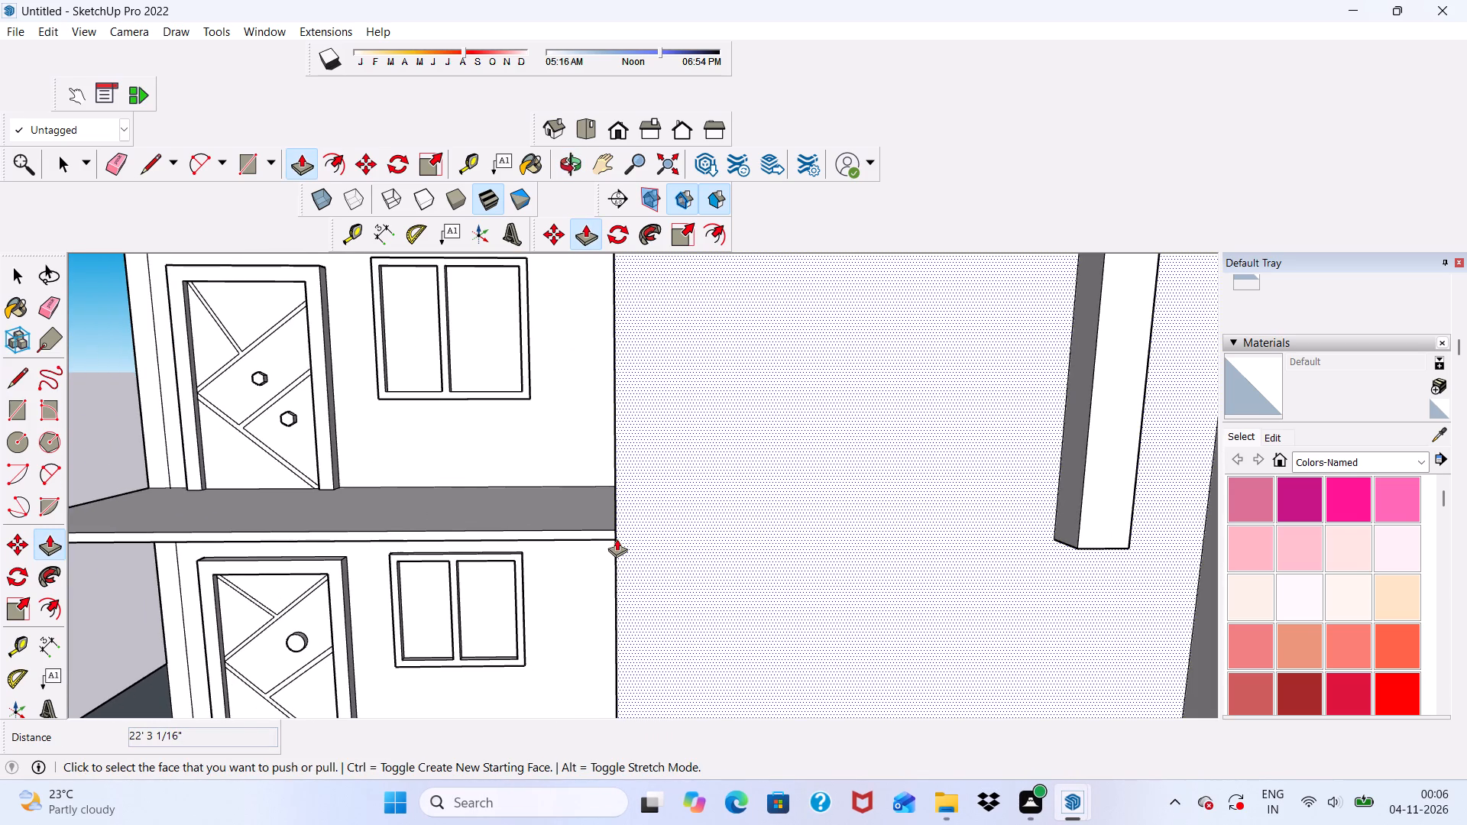
{"action": "middle_click_drag", "start_coordinate": [620, 544], "coordinate": [841, 609]}
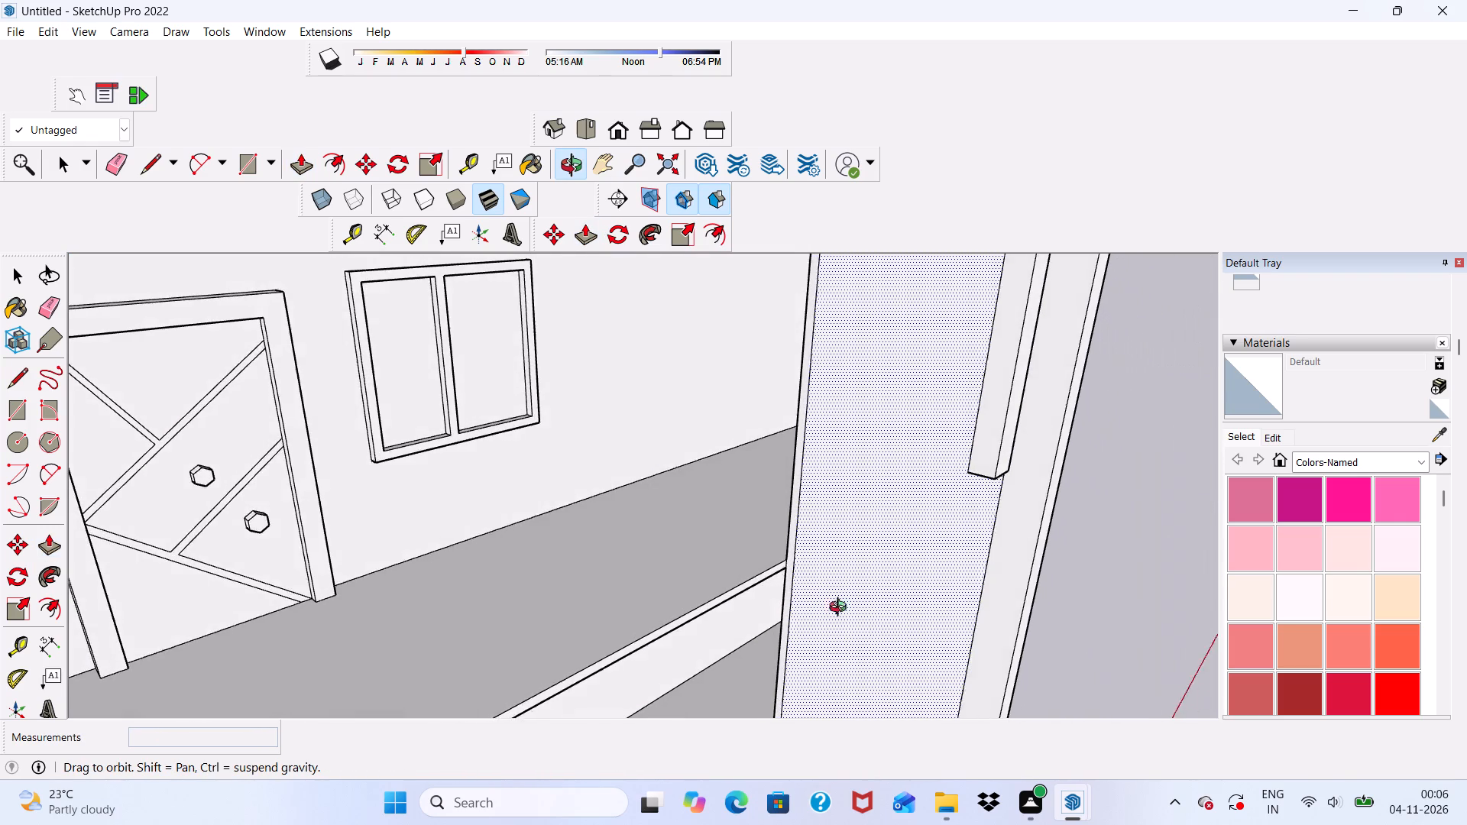
{"action": "middle_click_drag", "start_coordinate": [841, 609], "coordinate": [845, 610]}
{"action": "scroll", "coordinate": [905, 519], "scroll_direction": "up", "scroll_amount": 2}
{"action": "scroll", "coordinate": [903, 513], "scroll_direction": "down", "scroll_amount": 1}
{"action": "middle_click_drag", "start_coordinate": [896, 513], "coordinate": [863, 558]}
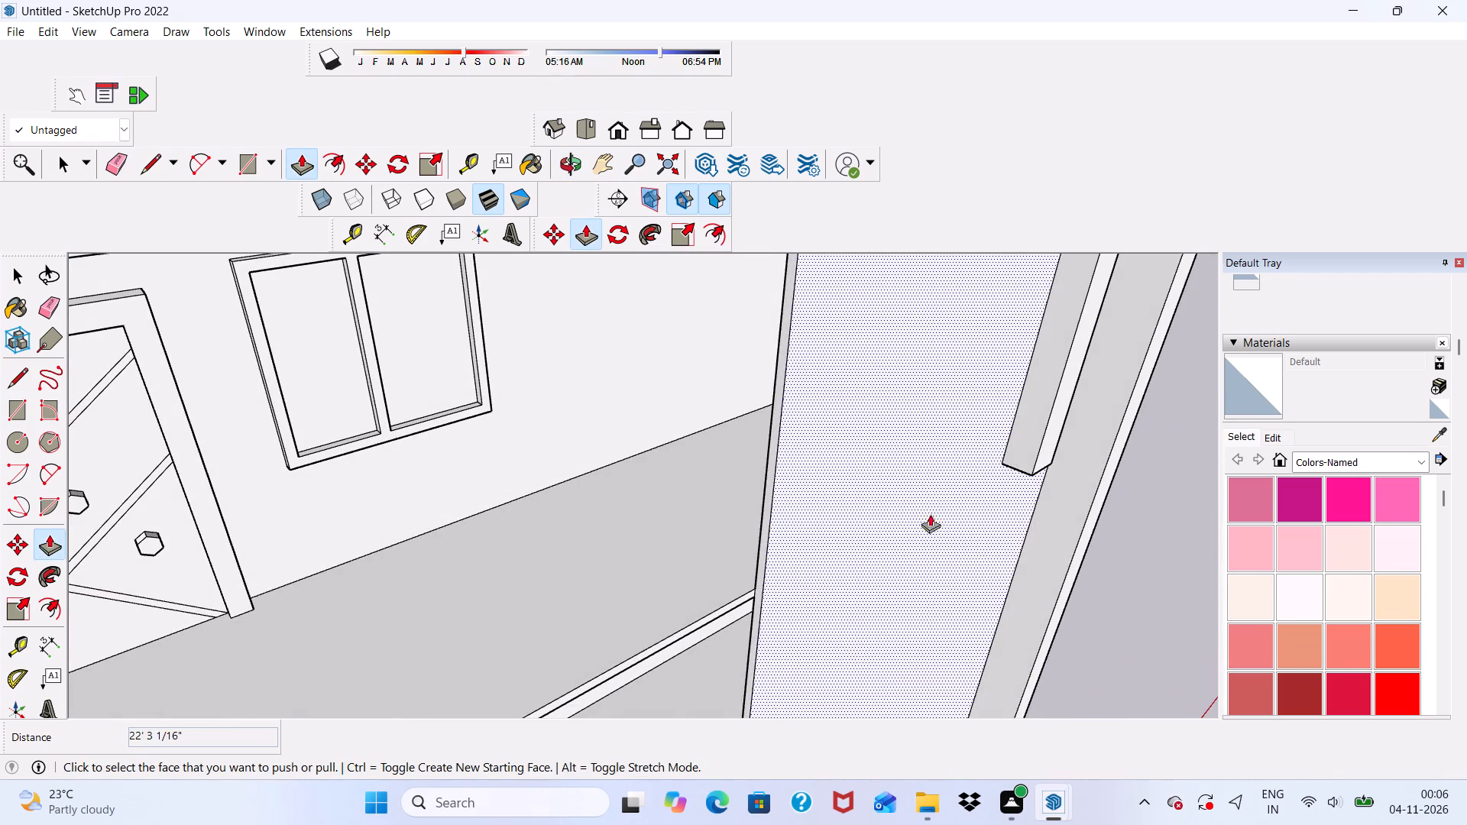
{"action": "middle_click_drag", "start_coordinate": [953, 494], "coordinate": [735, 354]}
{"action": "middle_click_drag", "start_coordinate": [736, 366], "coordinate": [821, 360]}
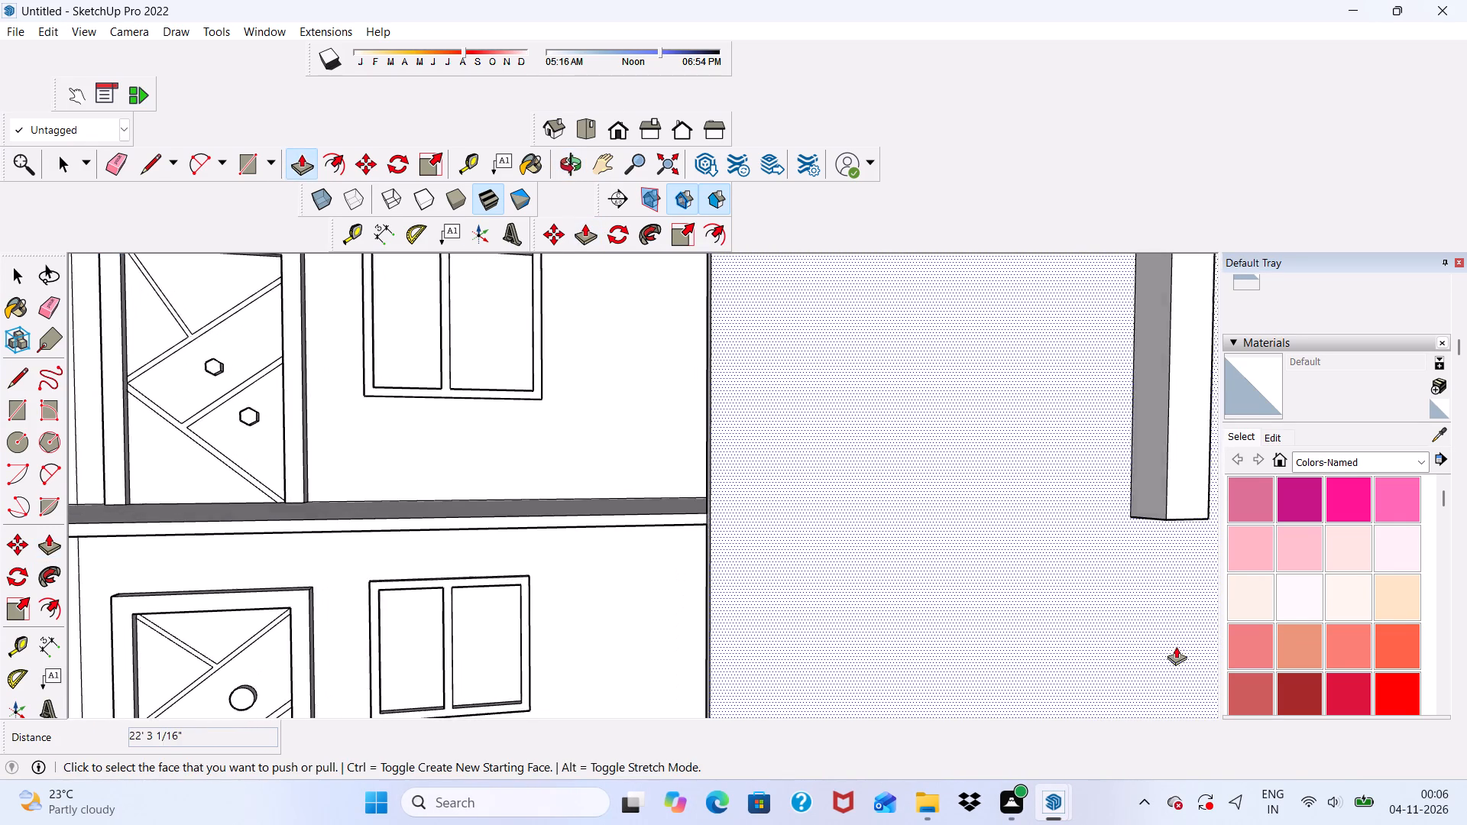
{"action": "scroll", "coordinate": [1176, 646], "scroll_direction": "up", "scroll_amount": 3}
{"action": "scroll", "coordinate": [1116, 534], "scroll_direction": "down", "scroll_amount": 1}
{"action": "middle_click_drag", "start_coordinate": [1116, 531], "coordinate": [1111, 464]}
{"action": "scroll", "coordinate": [1174, 475], "scroll_direction": "up", "scroll_amount": 4}
{"action": "left_click", "coordinate": [1151, 442]}
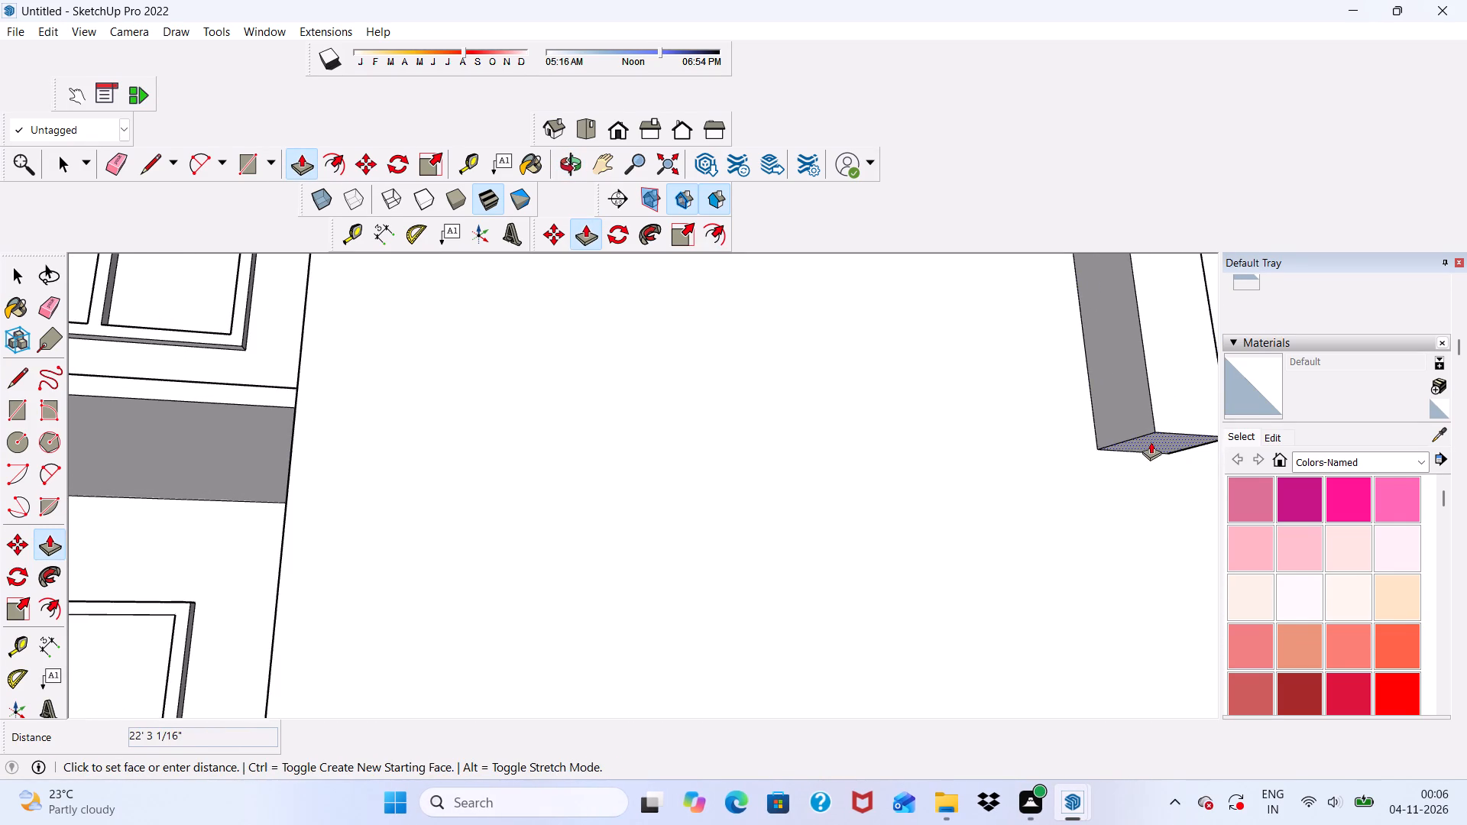
{"action": "left_click", "coordinate": [1146, 489]}
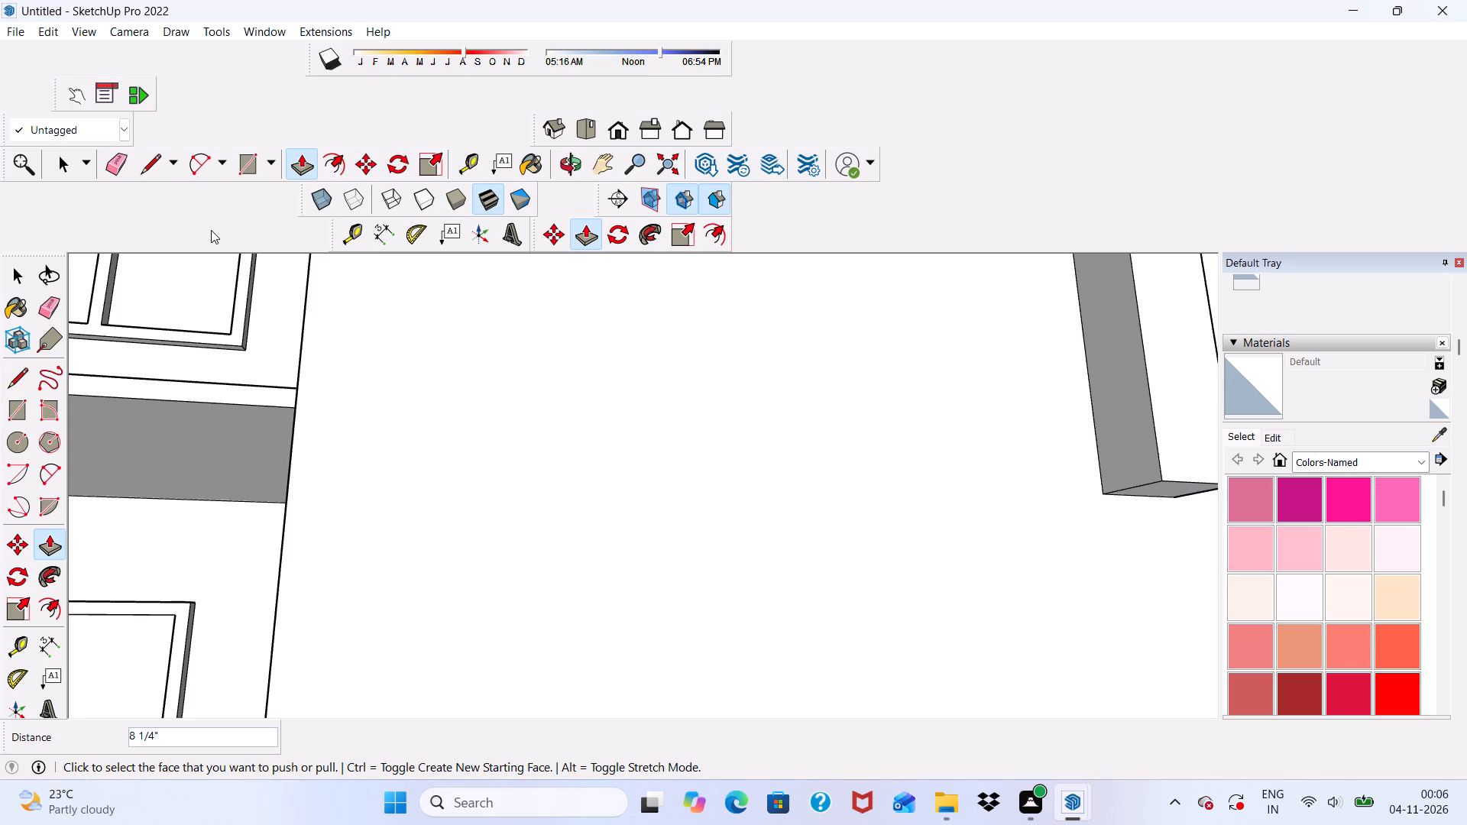
Draw a rectangle about 1' 5 7/16" by 1' at the bottom of the vertical leg's inner side face.
{"action": "left_click", "coordinate": [247, 173]}
{"action": "scroll", "coordinate": [384, 290], "scroll_direction": "down", "scroll_amount": 1}
{"action": "middle_click_drag", "start_coordinate": [404, 312], "coordinate": [641, 451]}
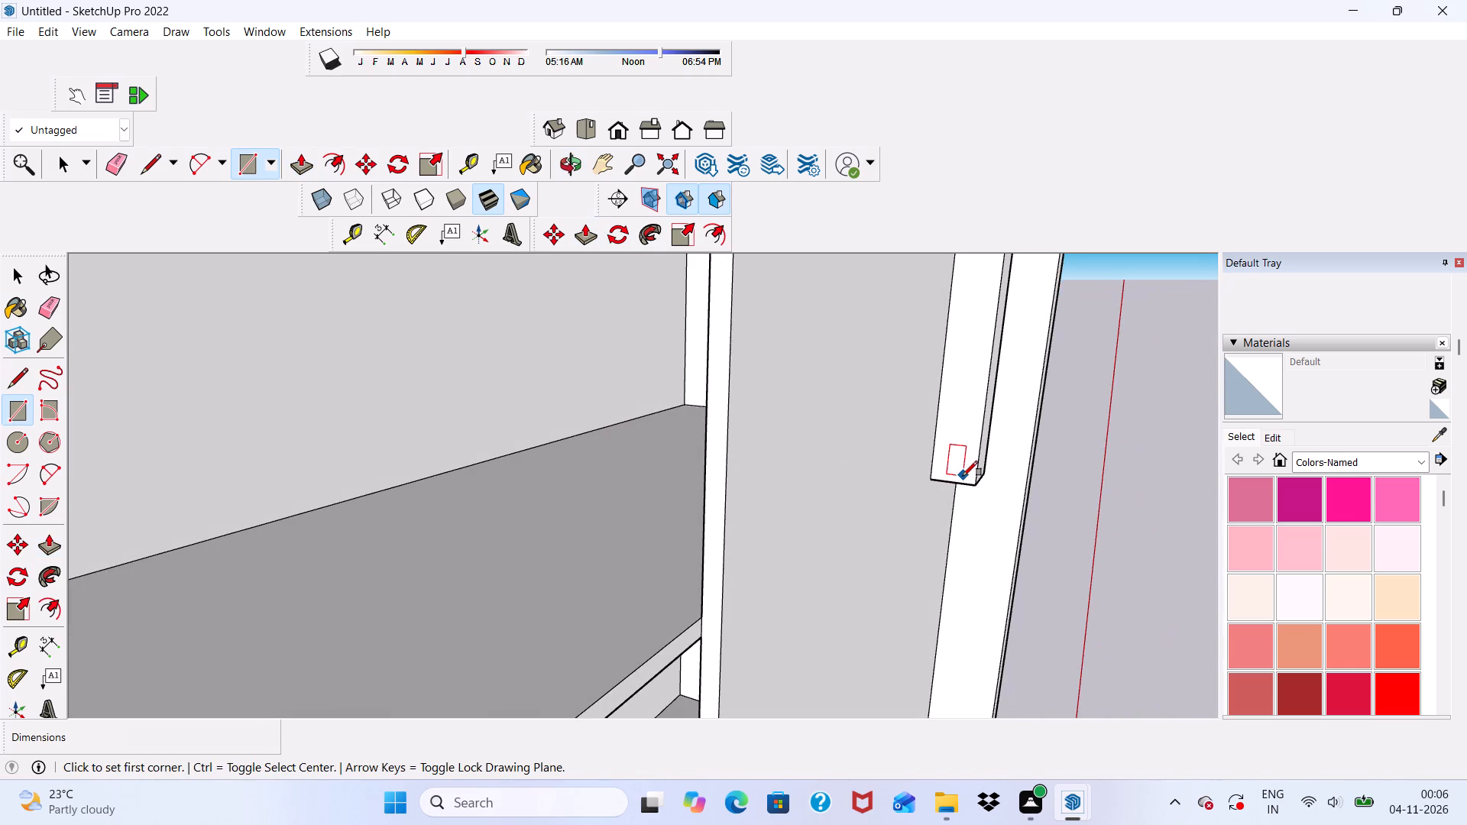
{"action": "left_click", "coordinate": [934, 484]}
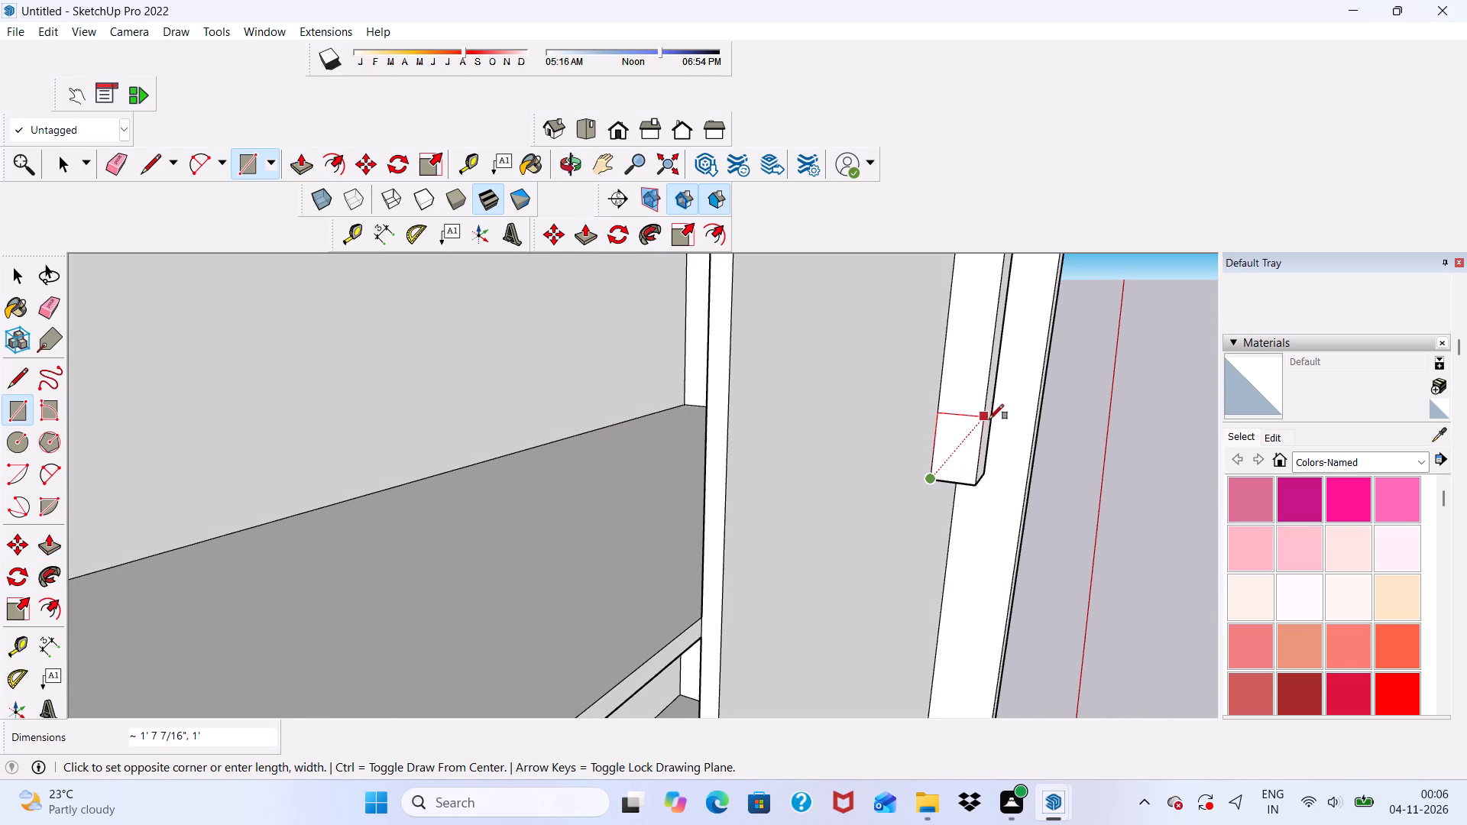
{"action": "left_click", "coordinate": [983, 424]}
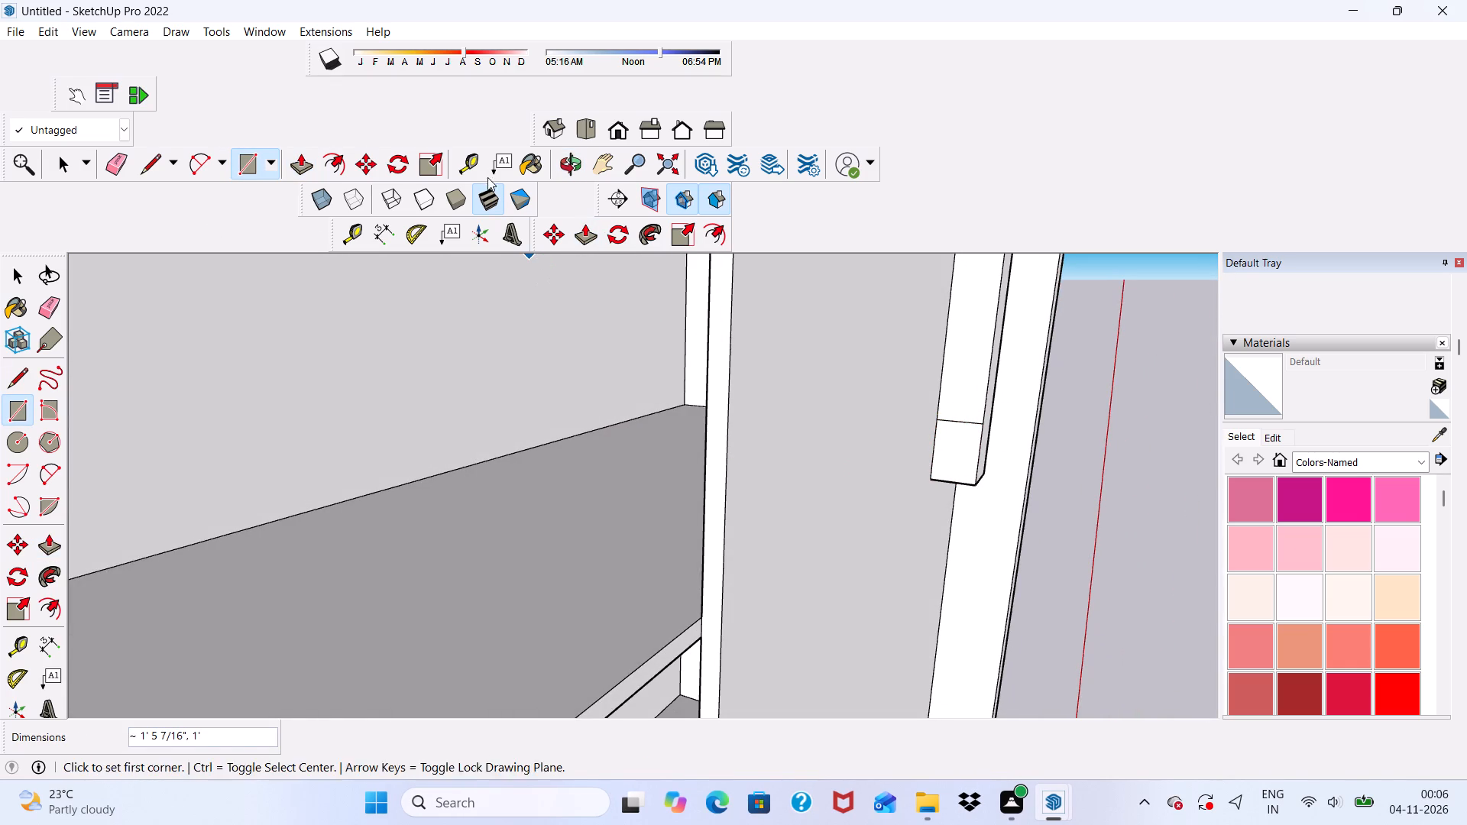
Extrude the rectangle on the vertical leg about 27' 9 1/4" as a horizontal strip, ending level with the balcony slab's outer corner.
{"action": "left_click", "coordinate": [294, 160]}
{"action": "left_click", "coordinate": [959, 442]}
{"action": "scroll", "coordinate": [688, 534], "scroll_direction": "down", "scroll_amount": 4}
{"action": "scroll", "coordinate": [581, 438], "scroll_direction": "down", "scroll_amount": 2}
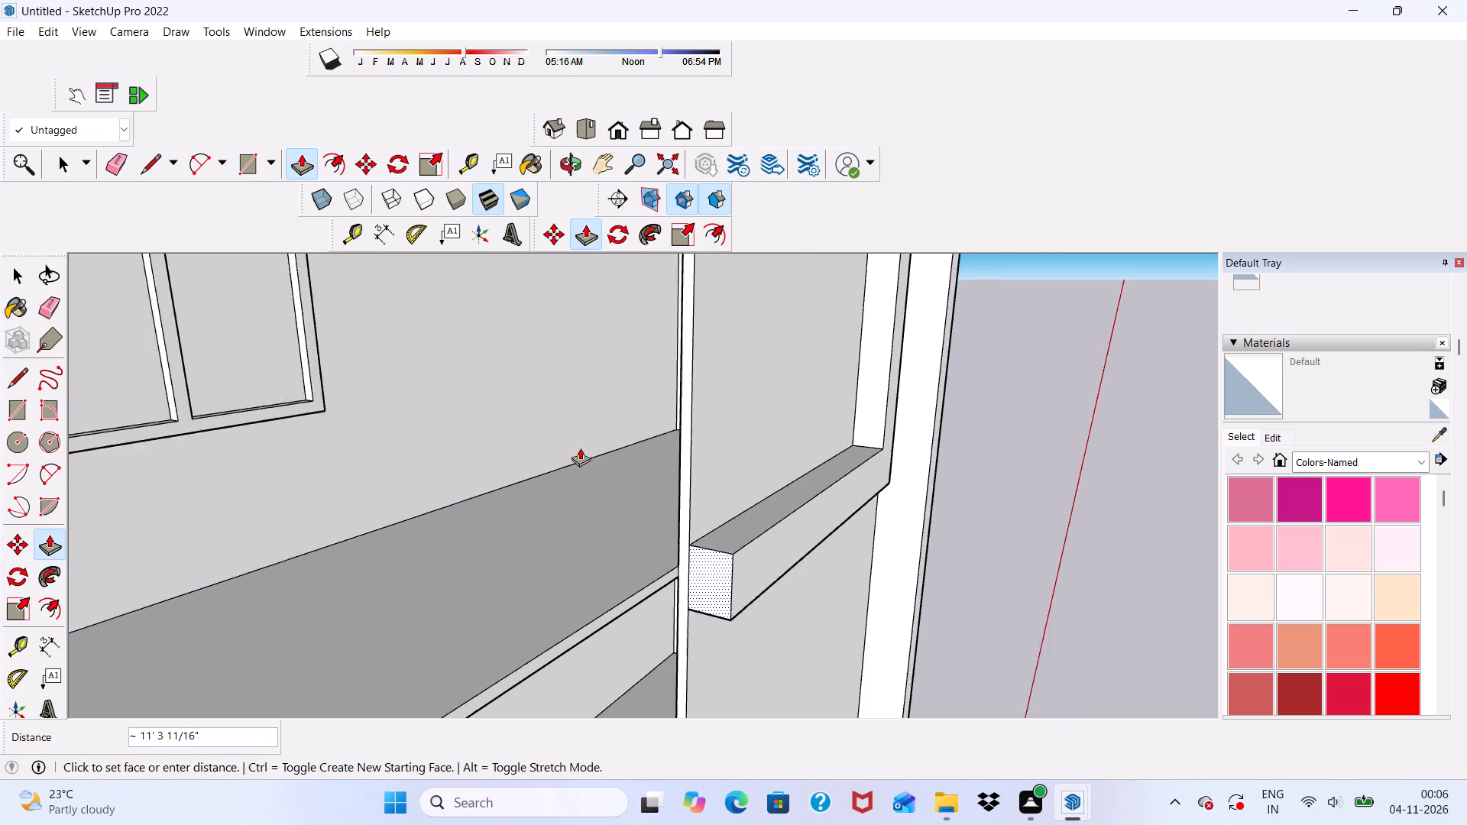
{"action": "scroll", "coordinate": [580, 448], "scroll_direction": "down", "scroll_amount": 7}
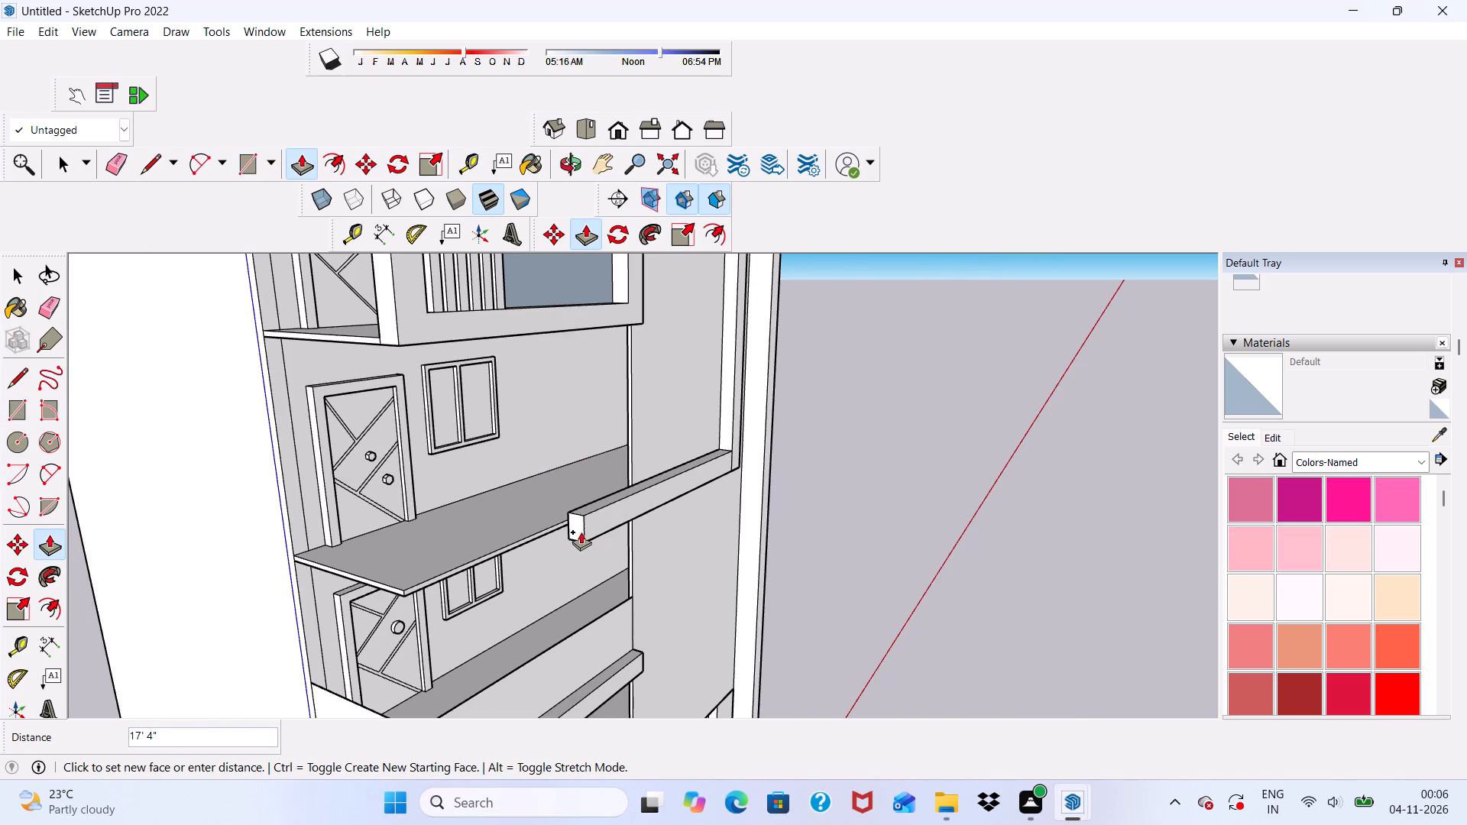
{"action": "scroll", "coordinate": [481, 482], "scroll_direction": "up", "scroll_amount": 1}
{"action": "scroll", "coordinate": [366, 629], "scroll_direction": "up", "scroll_amount": 3}
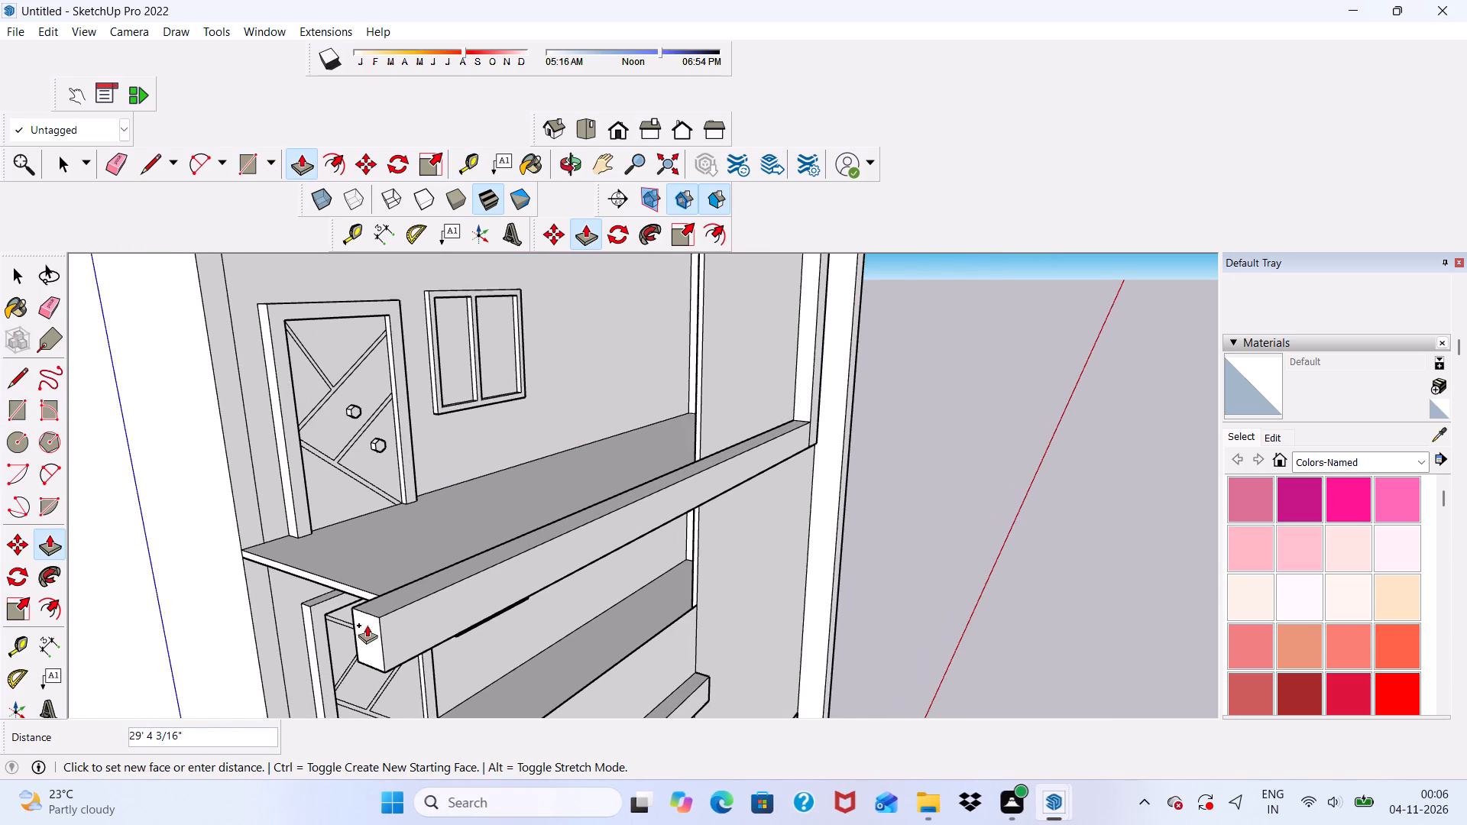
{"action": "scroll", "coordinate": [367, 625], "scroll_direction": "down", "scroll_amount": 1}
{"action": "middle_click_drag", "start_coordinate": [367, 625], "coordinate": [657, 583]}
{"action": "scroll", "coordinate": [790, 580], "scroll_direction": "up", "scroll_amount": 3}
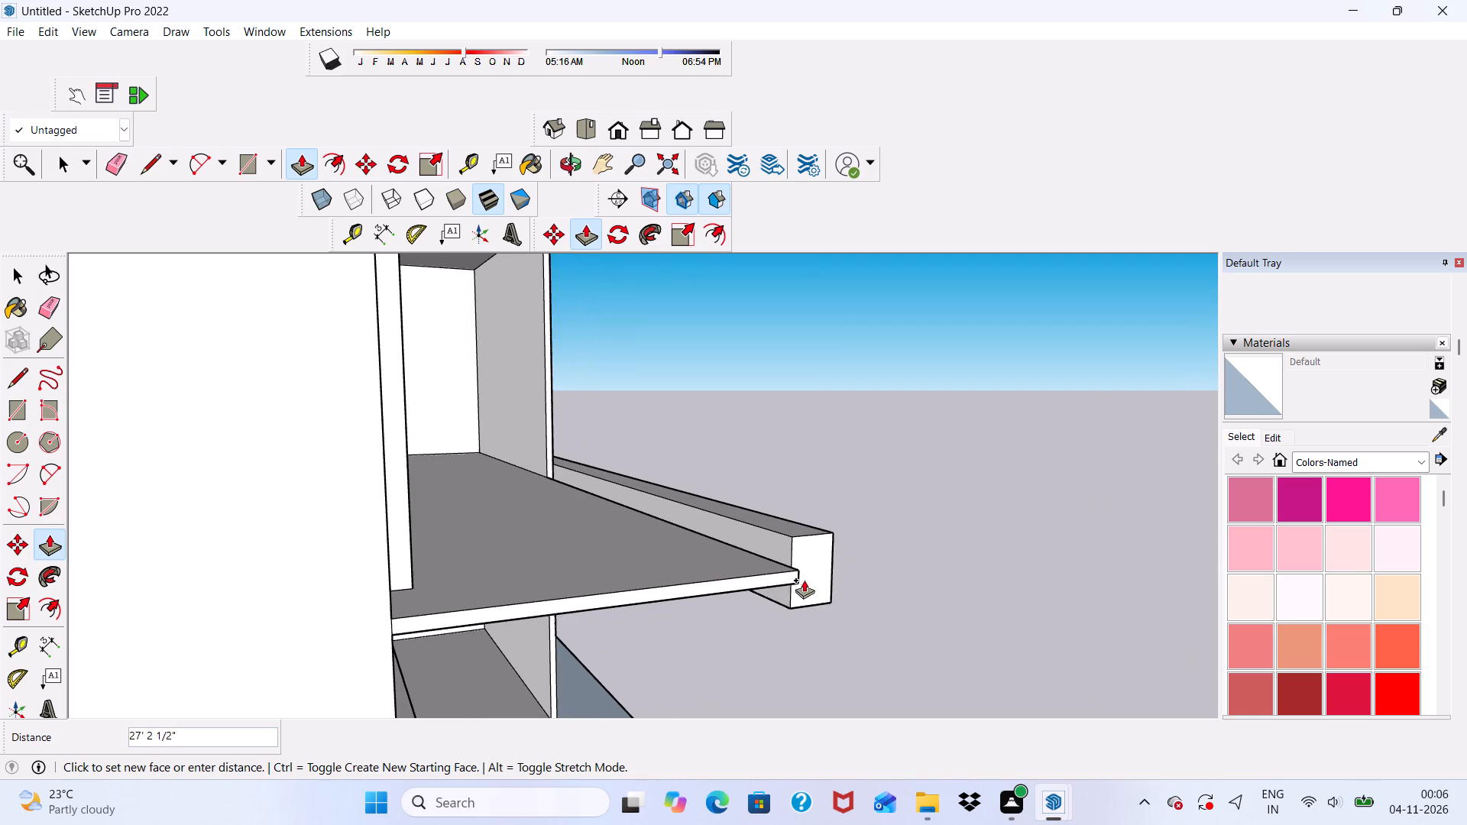
{"action": "scroll", "coordinate": [790, 584], "scroll_direction": "up", "scroll_amount": 6}
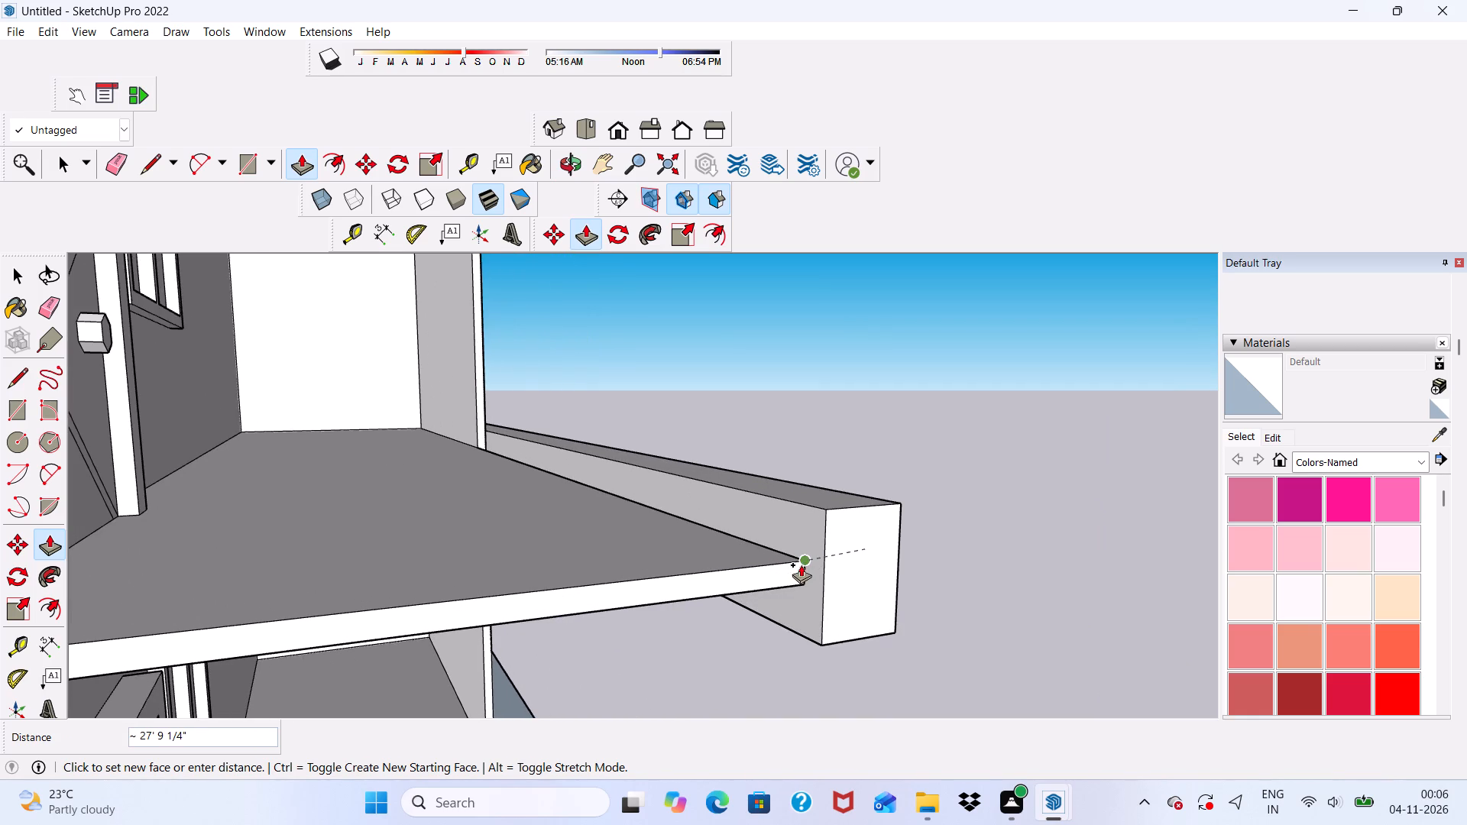
{"action": "left_click", "coordinate": [801, 565]}
Pull the horizontal strip's inner side face 2 1/2" inward to meet the balcony slab's edge.
{"action": "scroll", "coordinate": [802, 564], "scroll_direction": "down", "scroll_amount": 2}
{"action": "middle_click_drag", "start_coordinate": [811, 569], "coordinate": [714, 491]}
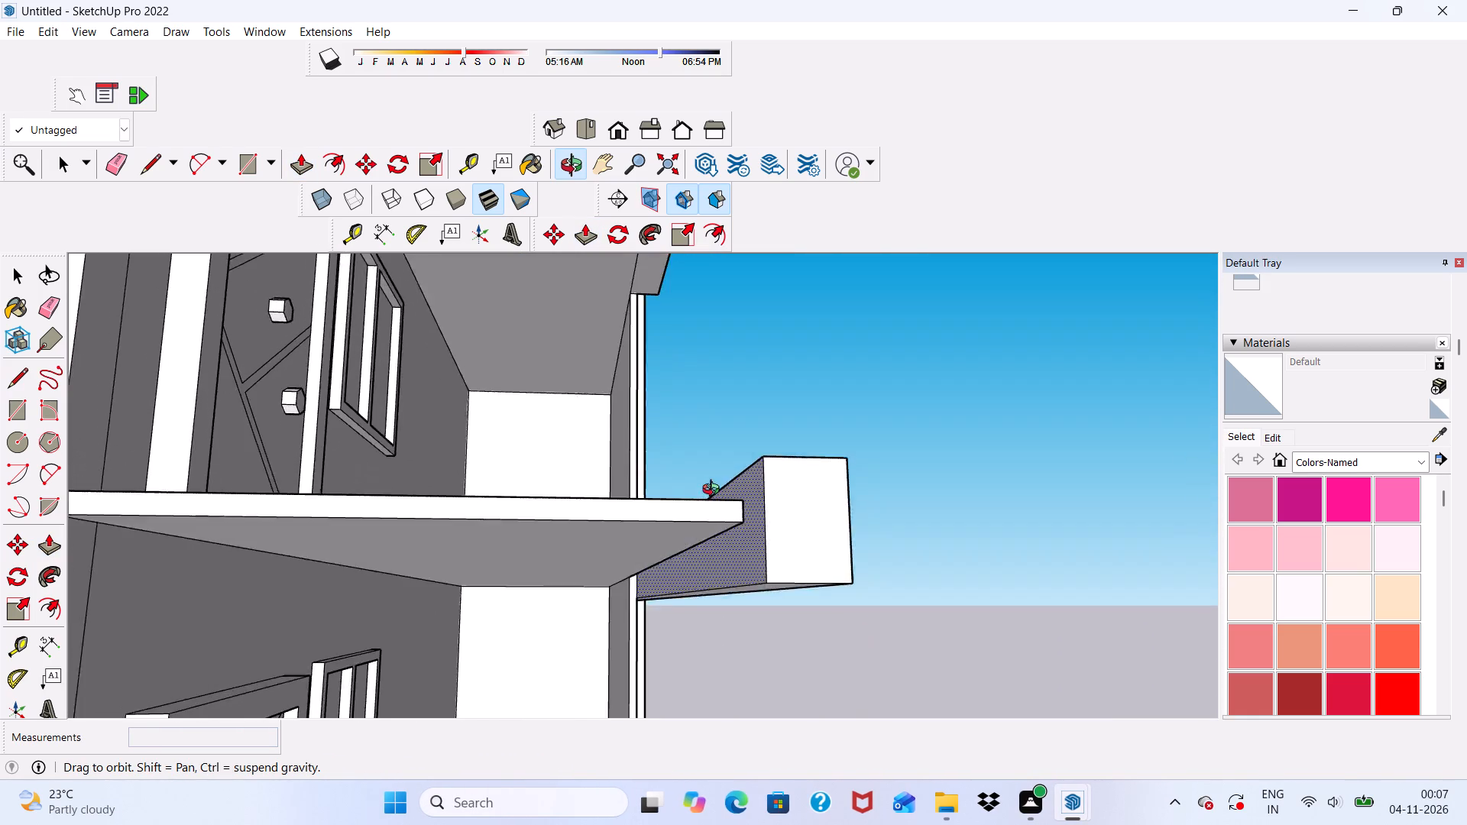
{"action": "middle_click_drag", "start_coordinate": [714, 491], "coordinate": [730, 519]}
{"action": "scroll", "coordinate": [733, 524], "scroll_direction": "up", "scroll_amount": 8}
{"action": "left_click", "coordinate": [796, 522]}
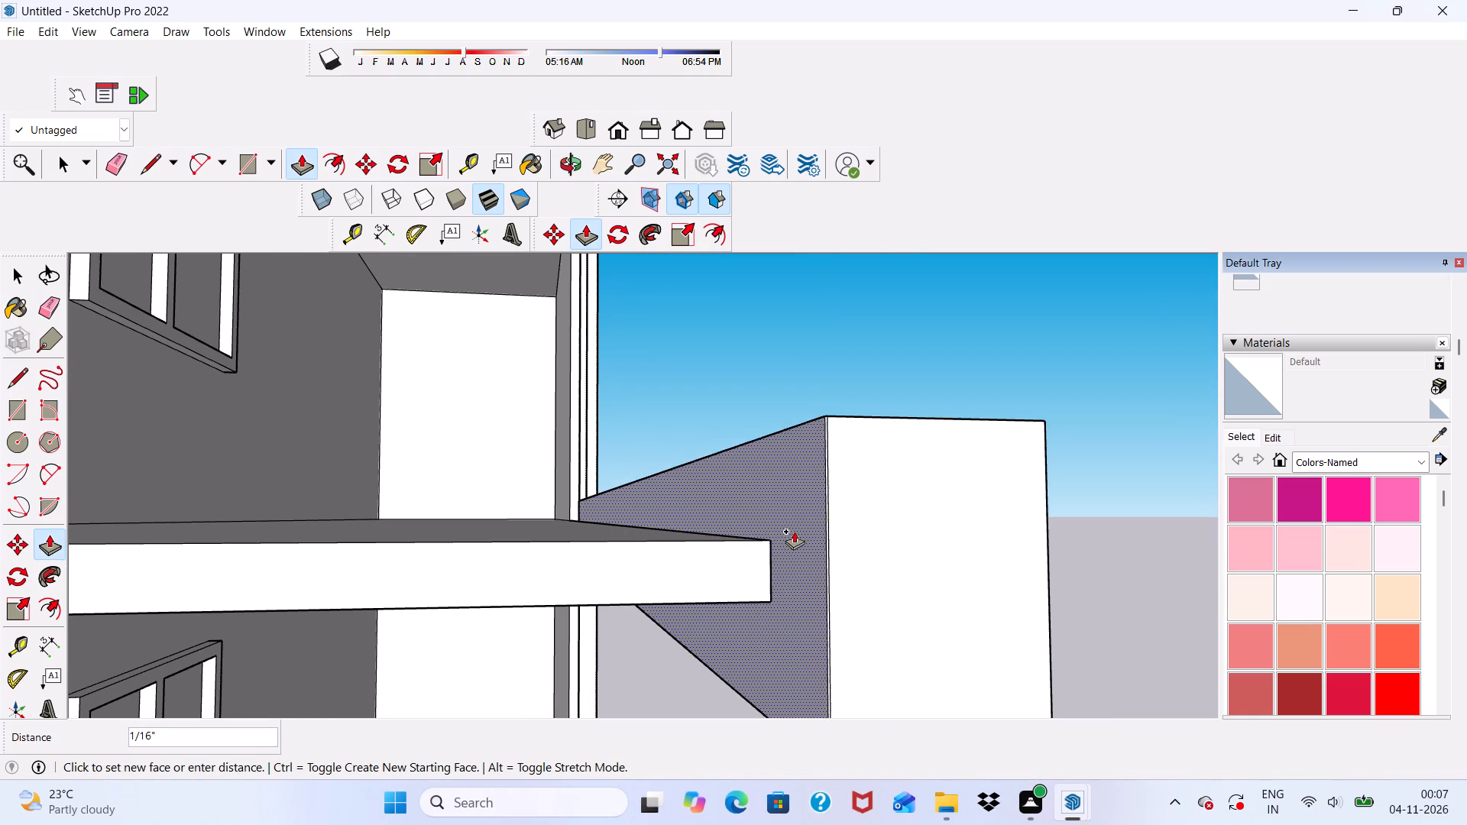
{"action": "left_click", "coordinate": [753, 552]}
Erase the seam edge on the front face where the vertical leg meets the horizontal strip.
{"action": "scroll", "coordinate": [776, 534], "scroll_direction": "down", "scroll_amount": 5}
{"action": "middle_click_drag", "start_coordinate": [804, 581], "coordinate": [555, 694]}
{"action": "scroll", "coordinate": [656, 547], "scroll_direction": "down", "scroll_amount": 5}
{"action": "middle_click_drag", "start_coordinate": [792, 591], "coordinate": [741, 662]}
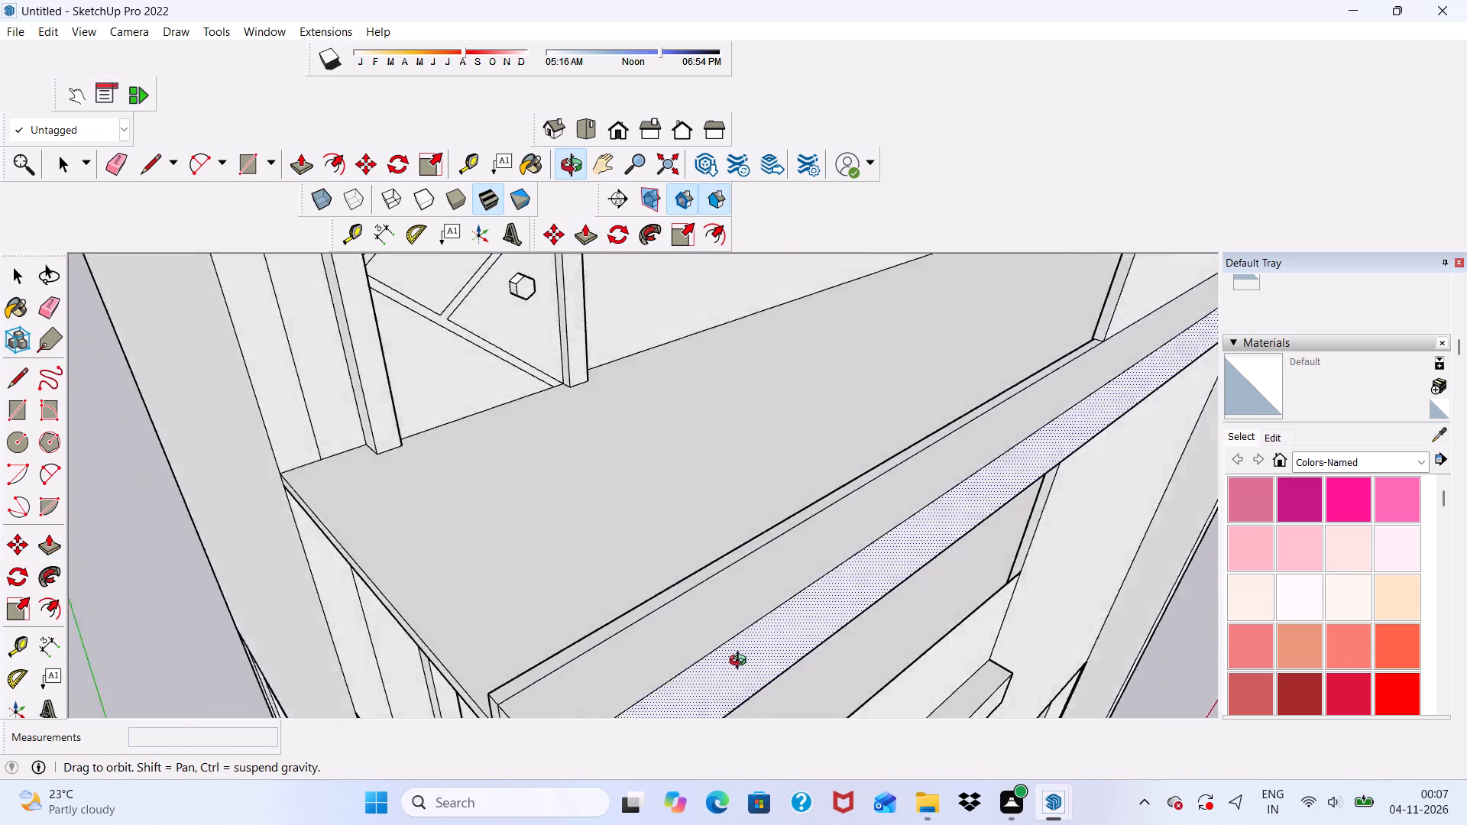
{"action": "middle_click_drag", "start_coordinate": [741, 662], "coordinate": [660, 665]}
{"action": "scroll", "coordinate": [534, 556], "scroll_direction": "down", "scroll_amount": 3}
{"action": "middle_click_drag", "start_coordinate": [535, 588], "coordinate": [494, 471]}
{"action": "scroll", "coordinate": [475, 469], "scroll_direction": "down", "scroll_amount": 6}
{"action": "middle_click_drag", "start_coordinate": [623, 526], "coordinate": [594, 472]}
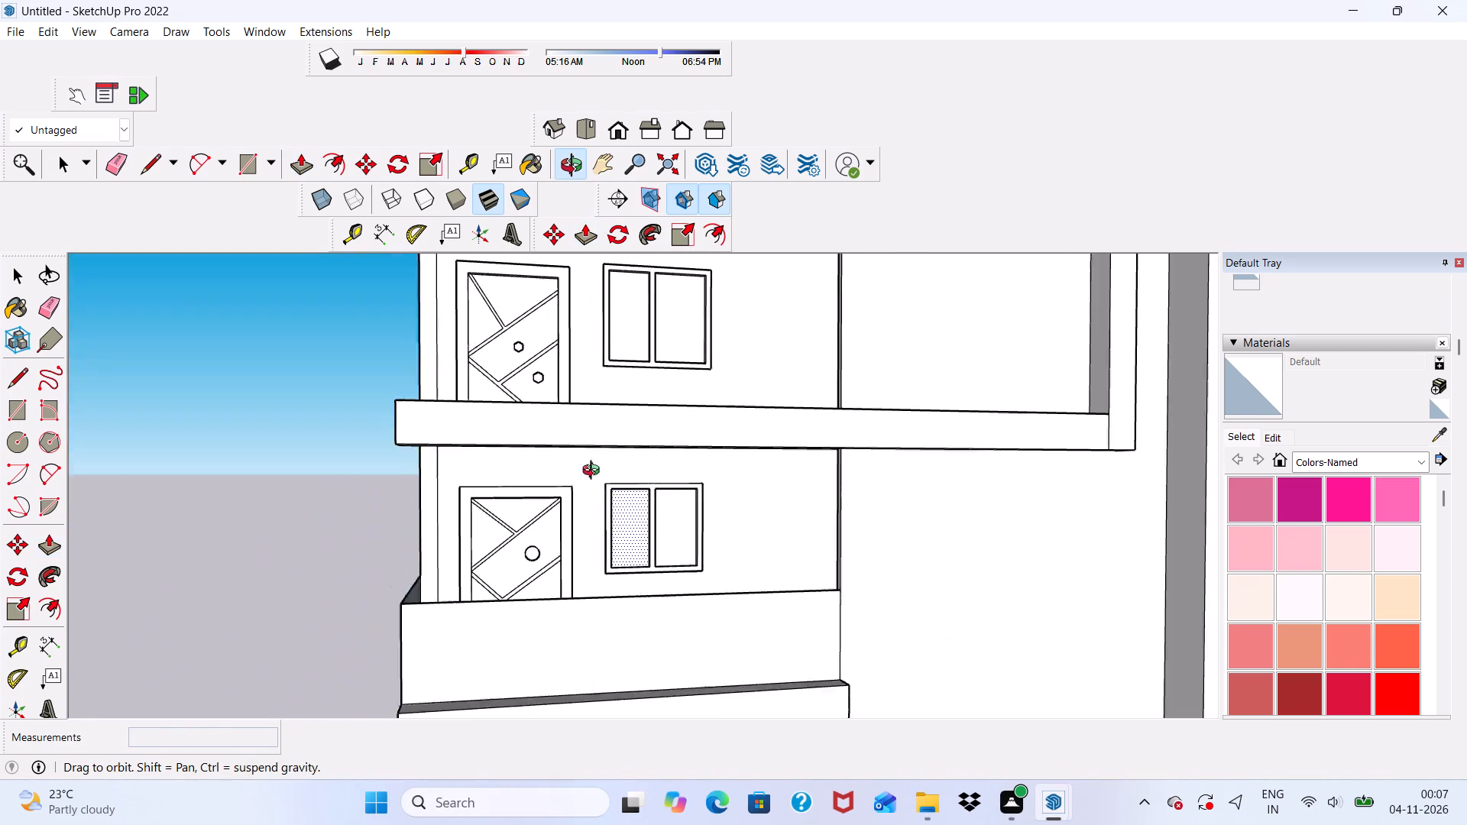
{"action": "middle_click_drag", "start_coordinate": [594, 472], "coordinate": [512, 492]}
{"action": "scroll", "coordinate": [611, 460], "scroll_direction": "down", "scroll_amount": 5}
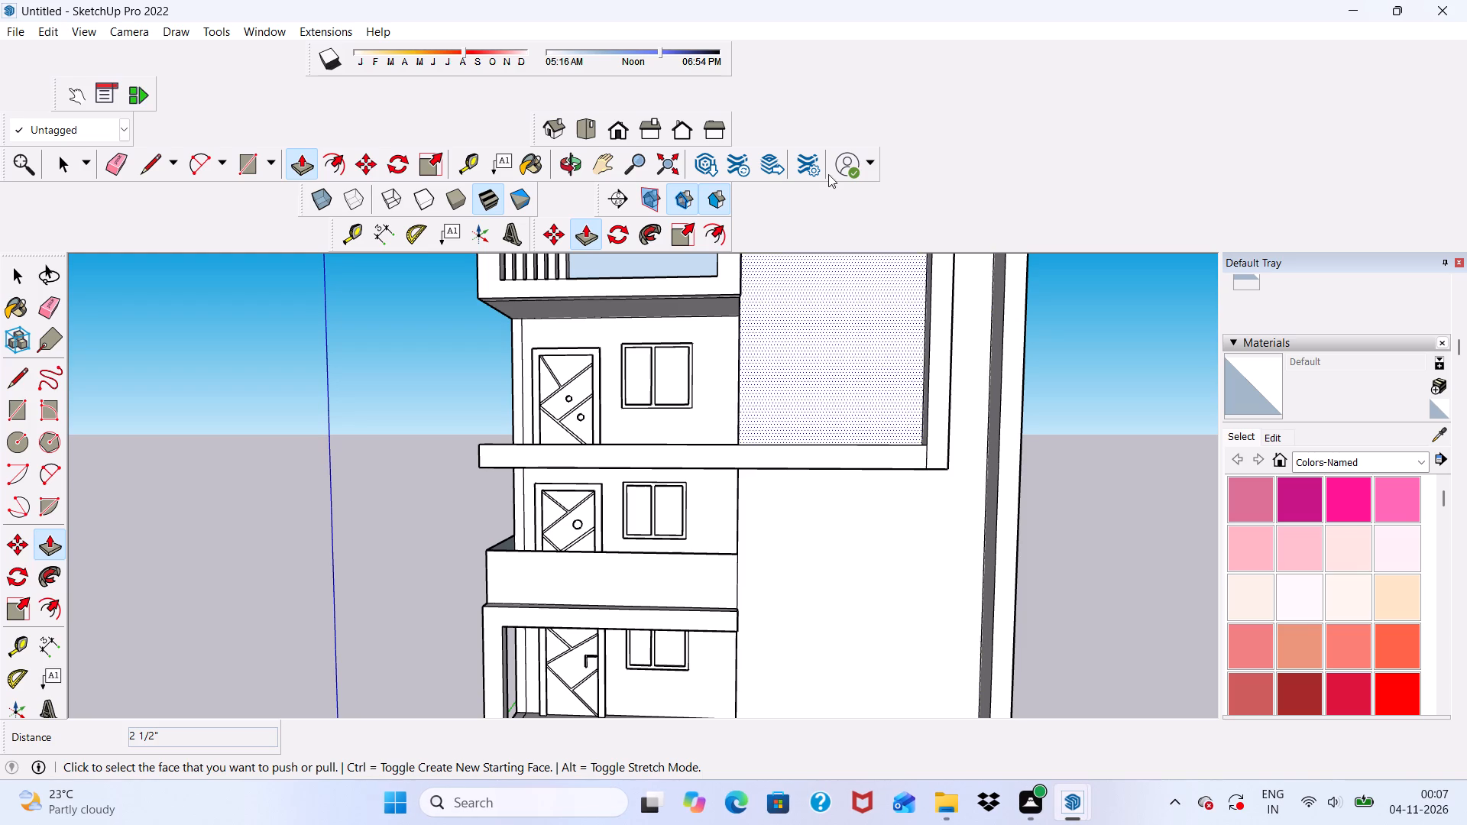
{"action": "scroll", "coordinate": [610, 497], "scroll_direction": "down", "scroll_amount": 1}
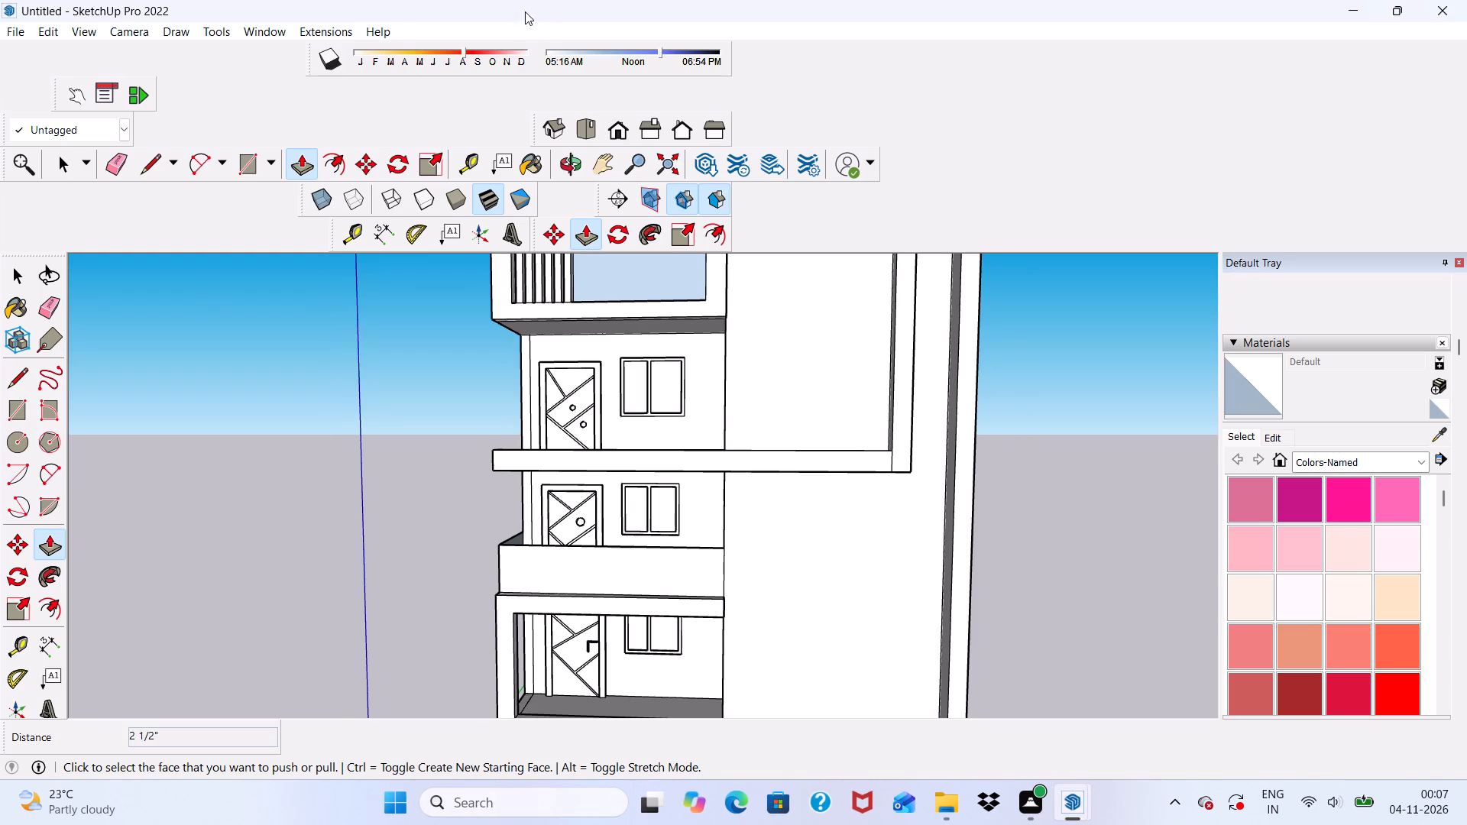
{"action": "left_click", "coordinate": [111, 157]}
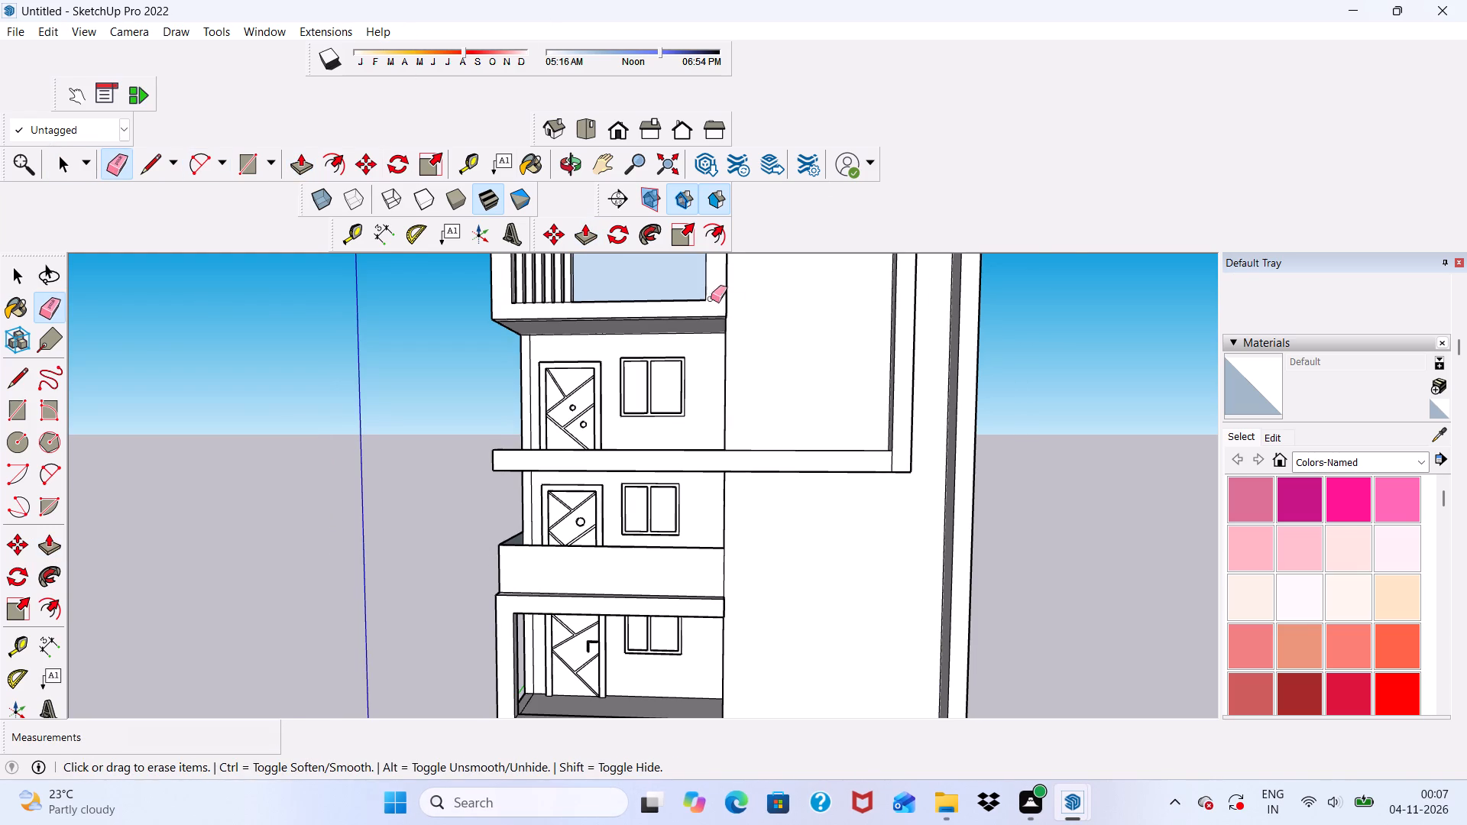
{"action": "scroll", "coordinate": [741, 322], "scroll_direction": "up", "scroll_amount": 4}
{"action": "scroll", "coordinate": [1055, 604], "scroll_direction": "up", "scroll_amount": 8}
{"action": "left_click_drag", "start_coordinate": [940, 514], "coordinate": [967, 510]}
Erase the leftover seam edges on the horizontal strip's free end face and along its top face.
{"action": "scroll", "coordinate": [952, 487], "scroll_direction": "down", "scroll_amount": 2}
{"action": "middle_click_drag", "start_coordinate": [951, 487], "coordinate": [984, 612]}
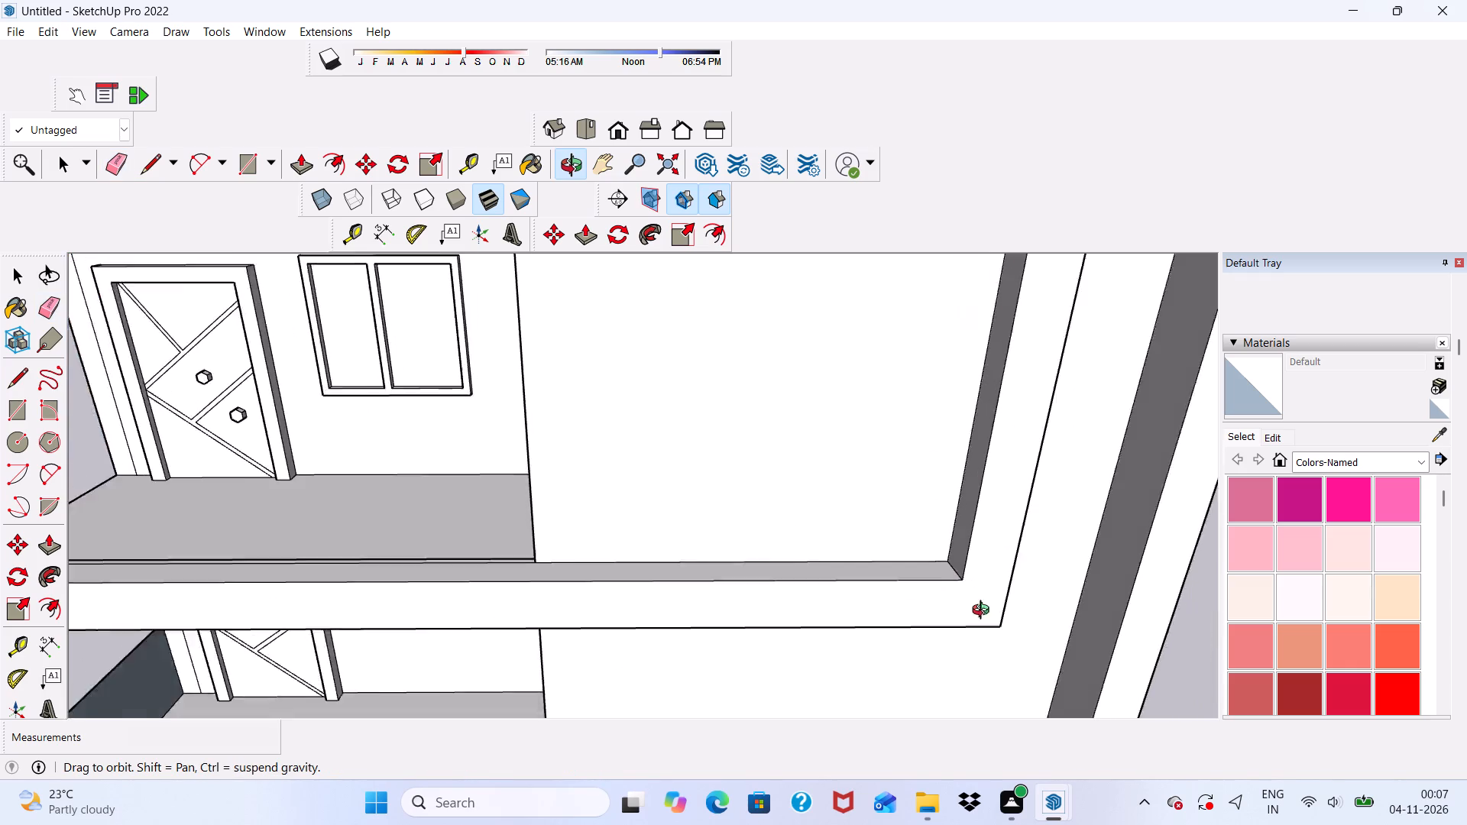
{"action": "middle_click_drag", "start_coordinate": [984, 612], "coordinate": [938, 531]}
{"action": "scroll", "coordinate": [882, 557], "scroll_direction": "down", "scroll_amount": 3}
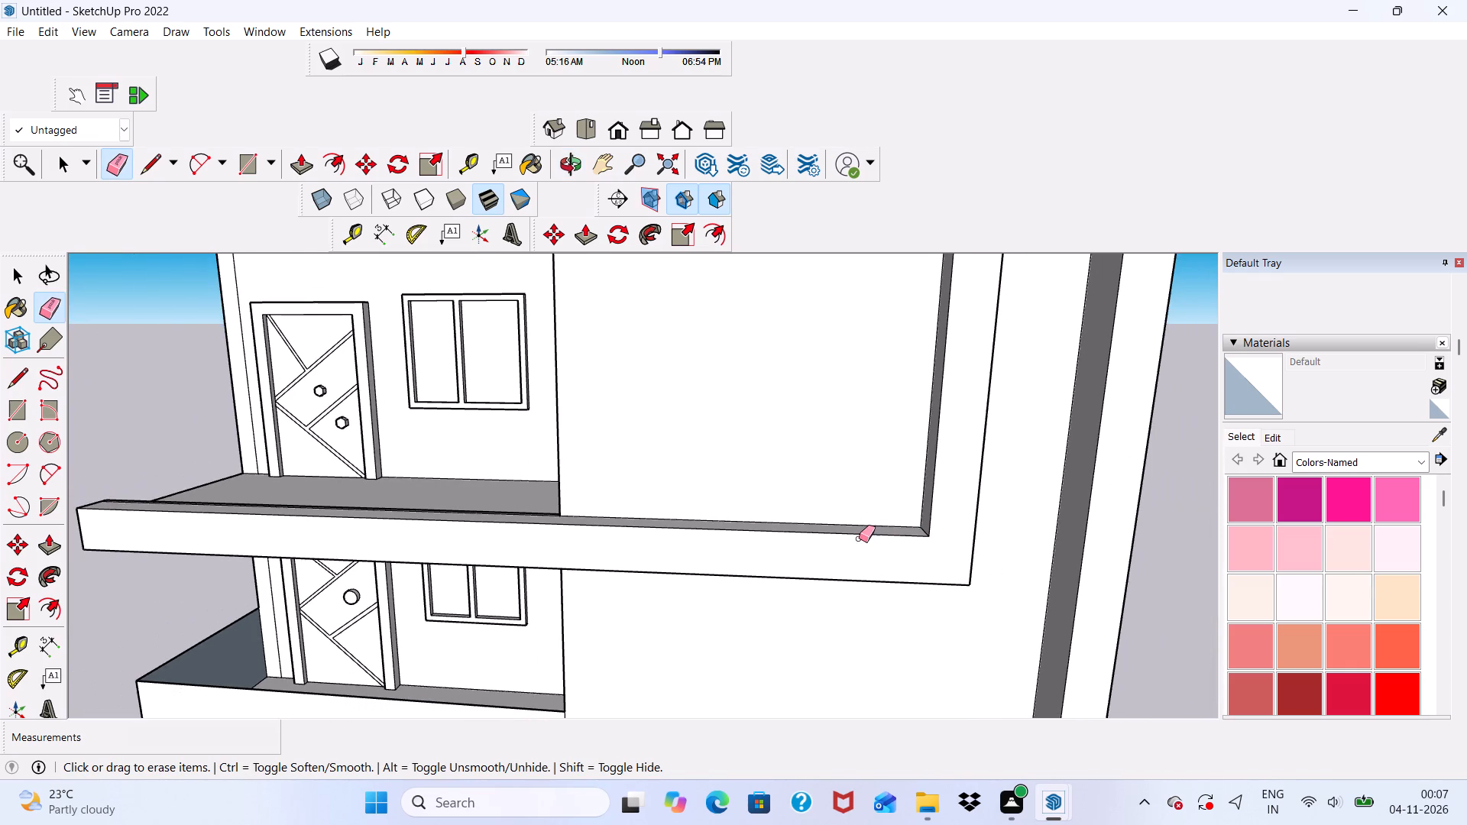
{"action": "scroll", "coordinate": [838, 537], "scroll_direction": "down", "scroll_amount": 2}
{"action": "middle_click_drag", "start_coordinate": [338, 614], "coordinate": [597, 710]}
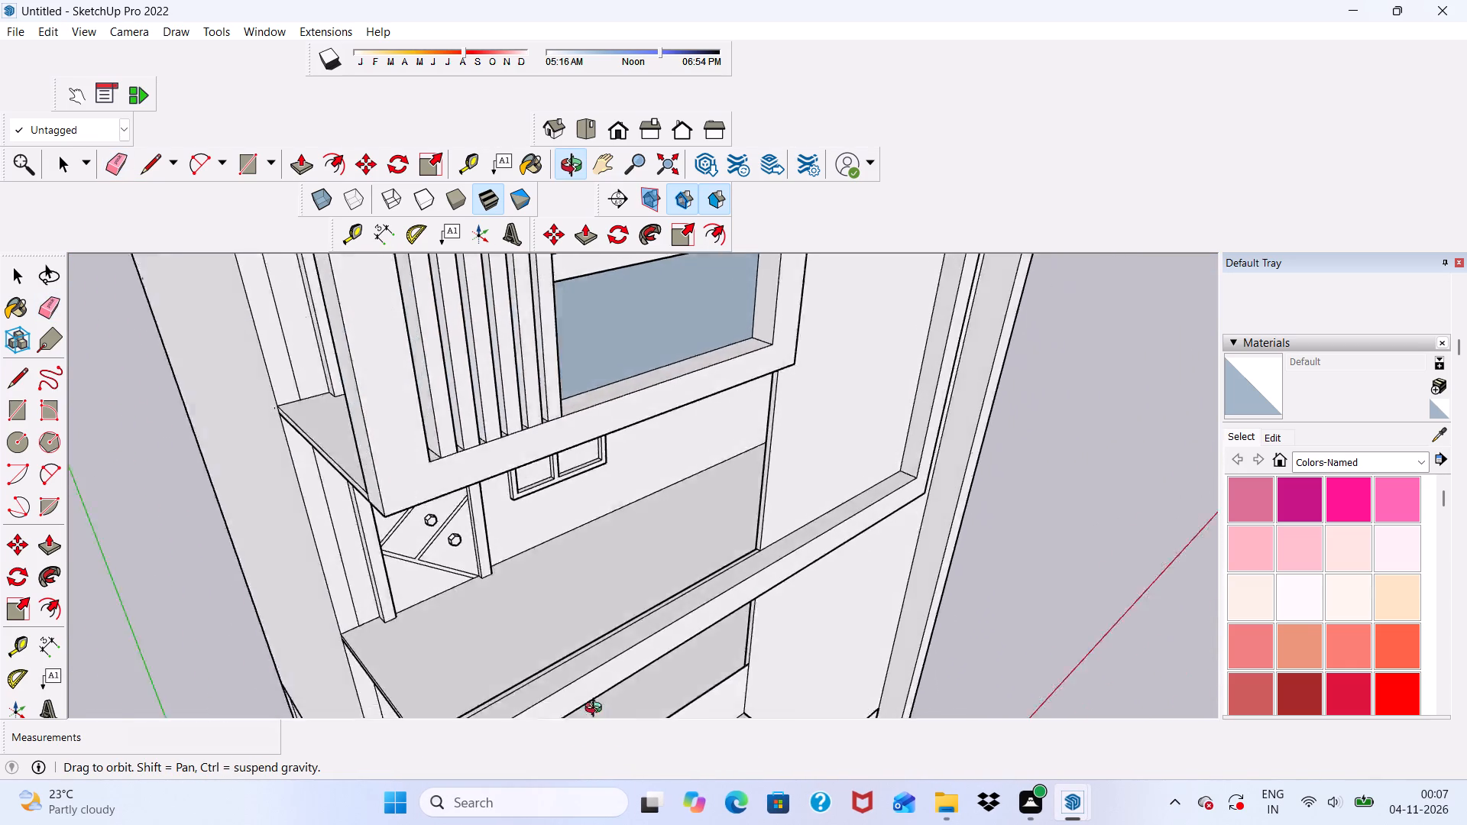
{"action": "middle_click_drag", "start_coordinate": [597, 710], "coordinate": [708, 594]}
{"action": "scroll", "coordinate": [690, 591], "scroll_direction": "up", "scroll_amount": 10}
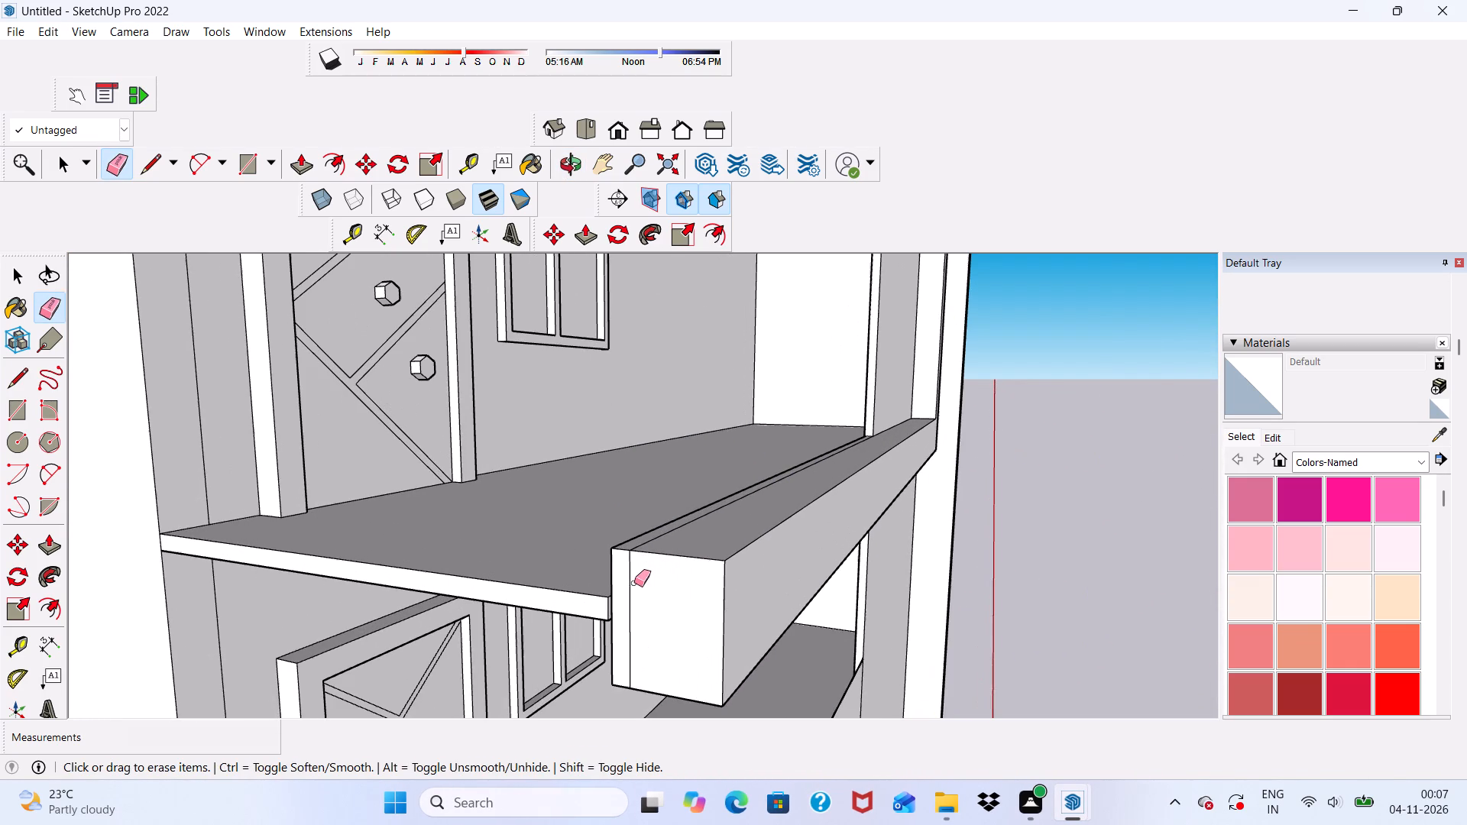
{"action": "left_click", "coordinate": [632, 583]}
{"action": "scroll", "coordinate": [643, 579], "scroll_direction": "up", "scroll_amount": 7}
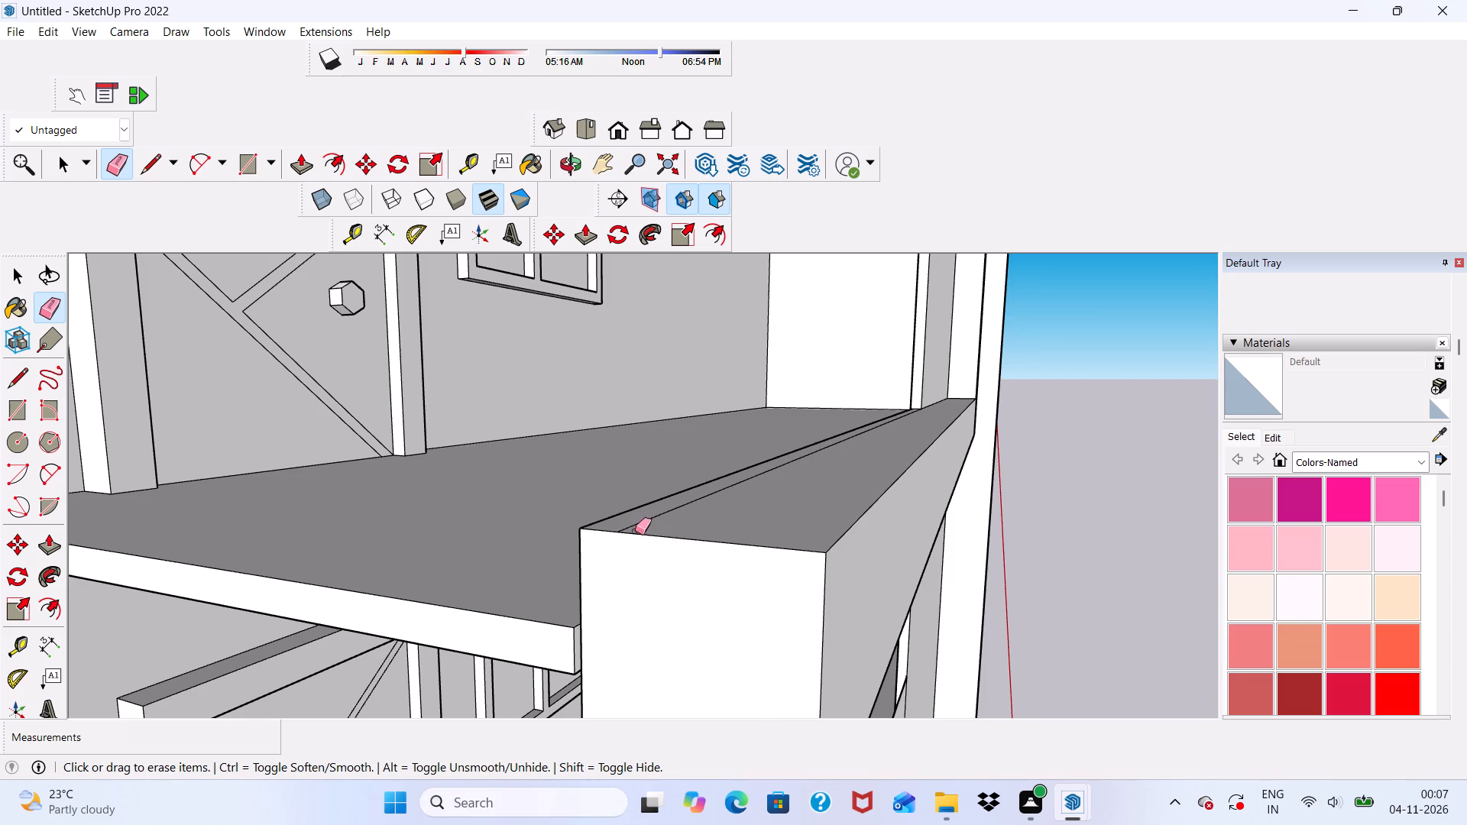
{"action": "left_click", "coordinate": [629, 524]}
Erase the leftover seam edge running along the underside of the horizontal strip.
{"action": "scroll", "coordinate": [636, 532], "scroll_direction": "down", "scroll_amount": 6}
{"action": "middle_click_drag", "start_coordinate": [769, 563], "coordinate": [433, 557]}
{"action": "scroll", "coordinate": [425, 554], "scroll_direction": "down", "scroll_amount": 3}
{"action": "middle_click_drag", "start_coordinate": [540, 603], "coordinate": [542, 477]}
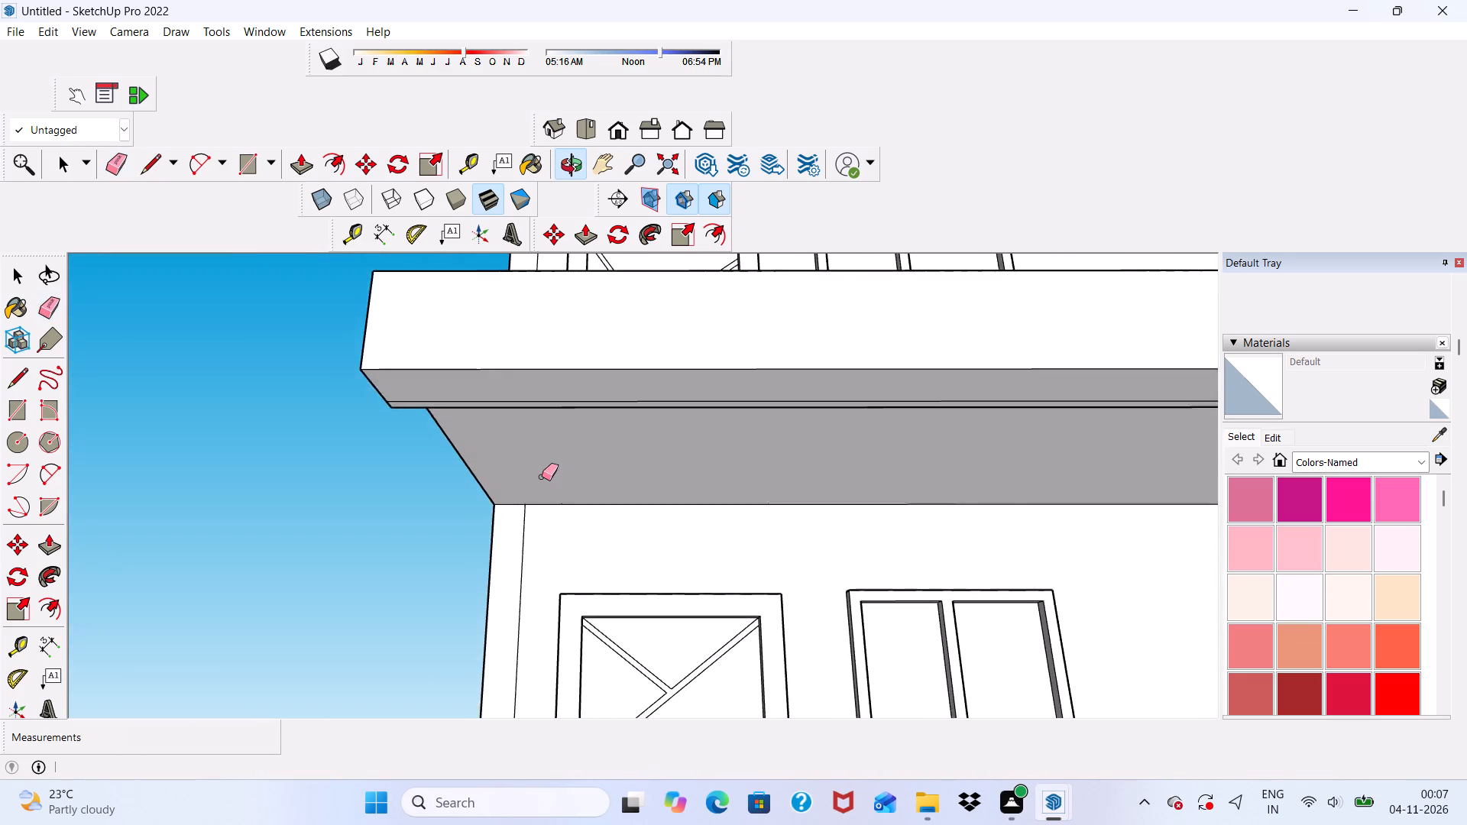
{"action": "scroll", "coordinate": [542, 477], "scroll_direction": "down", "scroll_amount": 1}
{"action": "scroll", "coordinate": [540, 455], "scroll_direction": "up", "scroll_amount": 7}
{"action": "left_click", "coordinate": [571, 348]}
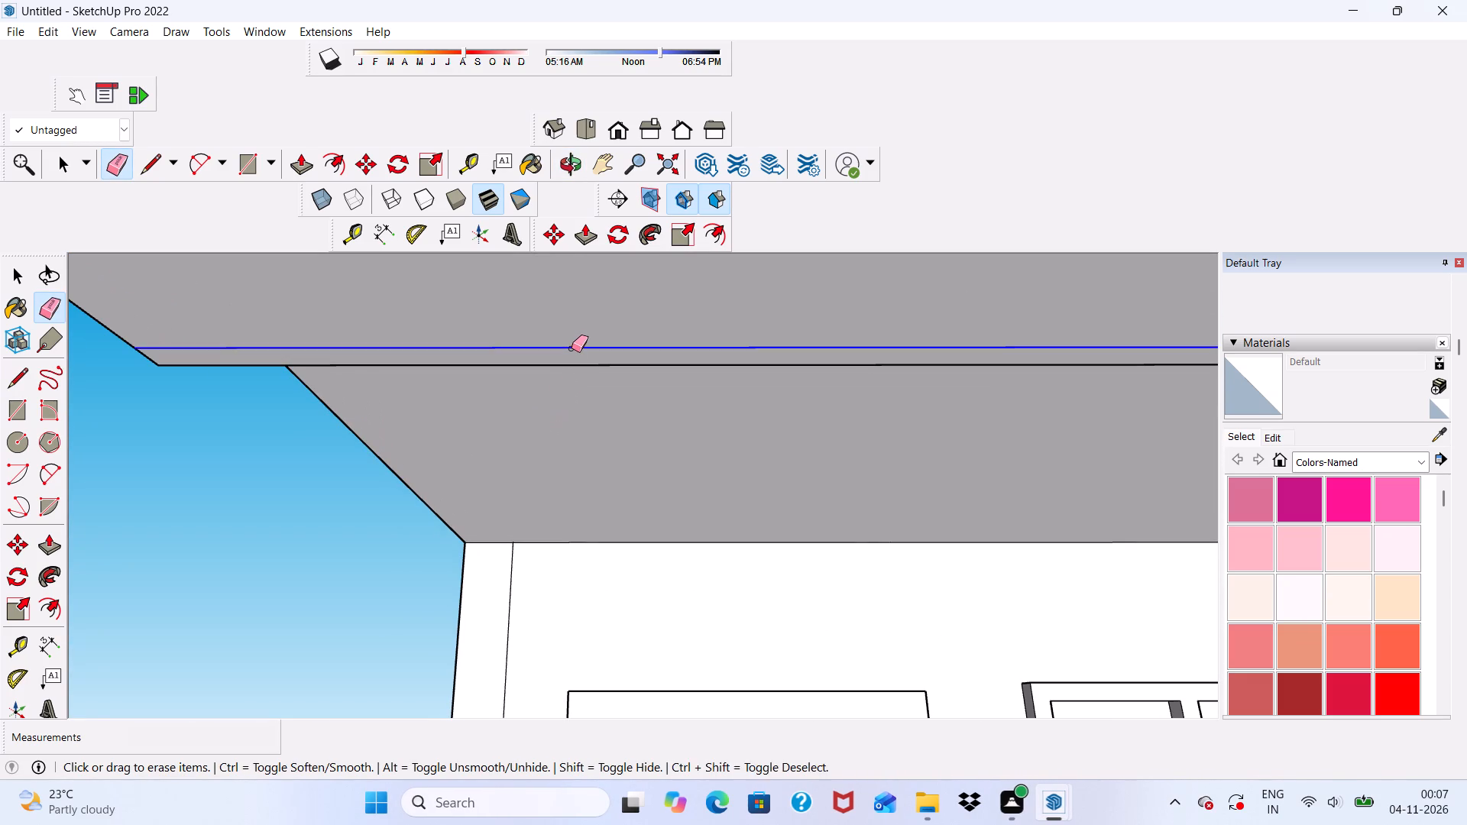
Examine the horizontal strip and its junction with the balcony slab from the front, above and the side.
{"action": "scroll", "coordinate": [569, 400], "scroll_direction": "down", "scroll_amount": 4}
{"action": "scroll", "coordinate": [626, 534], "scroll_direction": "down", "scroll_amount": 4}
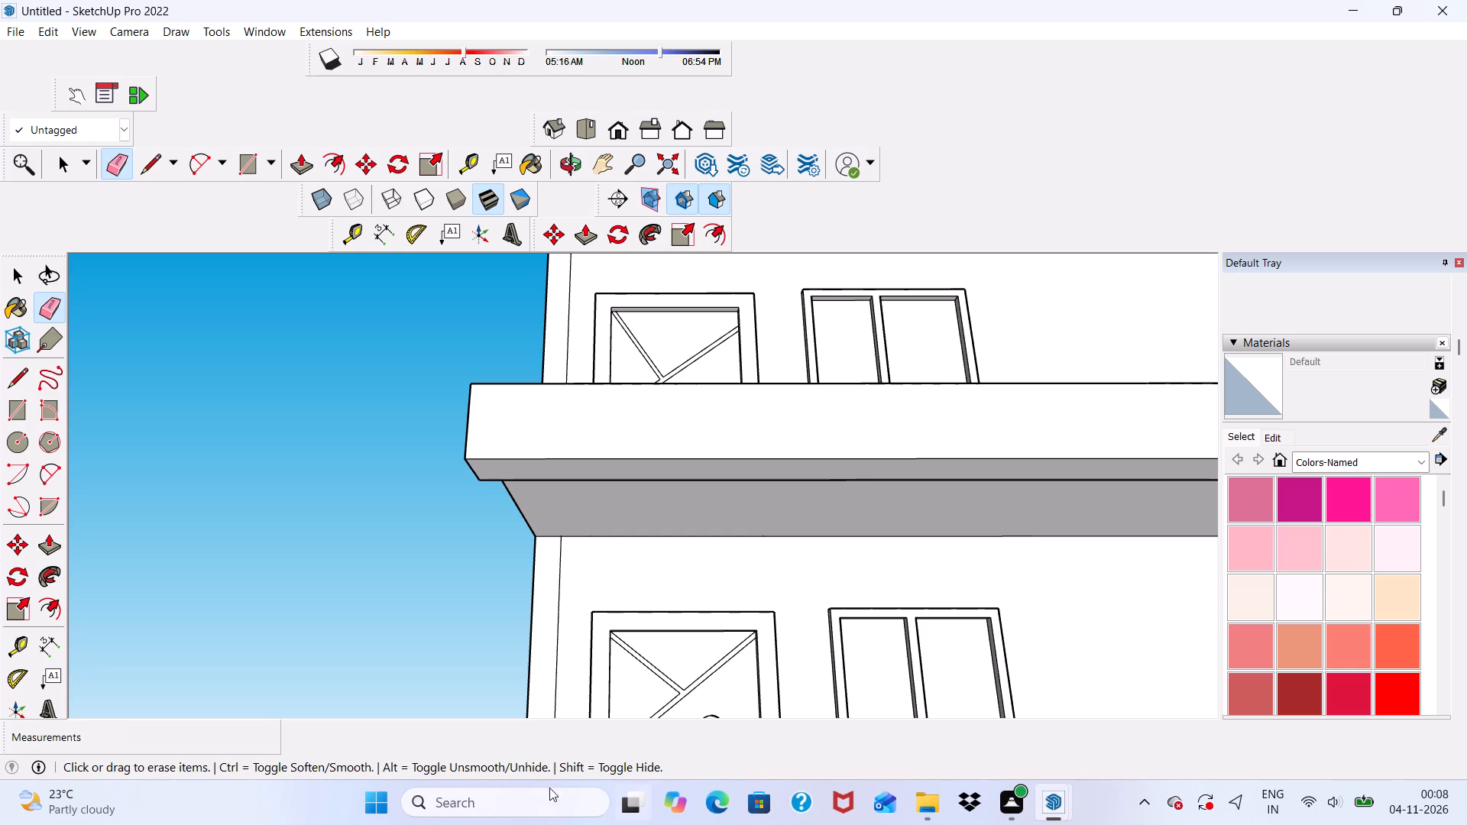
{"action": "scroll", "coordinate": [528, 817], "scroll_direction": "down", "scroll_amount": 1}
{"action": "scroll", "coordinate": [267, 824], "scroll_direction": "down", "scroll_amount": 2}
{"action": "middle_click_drag", "start_coordinate": [663, 435], "coordinate": [711, 683]}
{"action": "scroll", "coordinate": [579, 629], "scroll_direction": "up", "scroll_amount": 4}
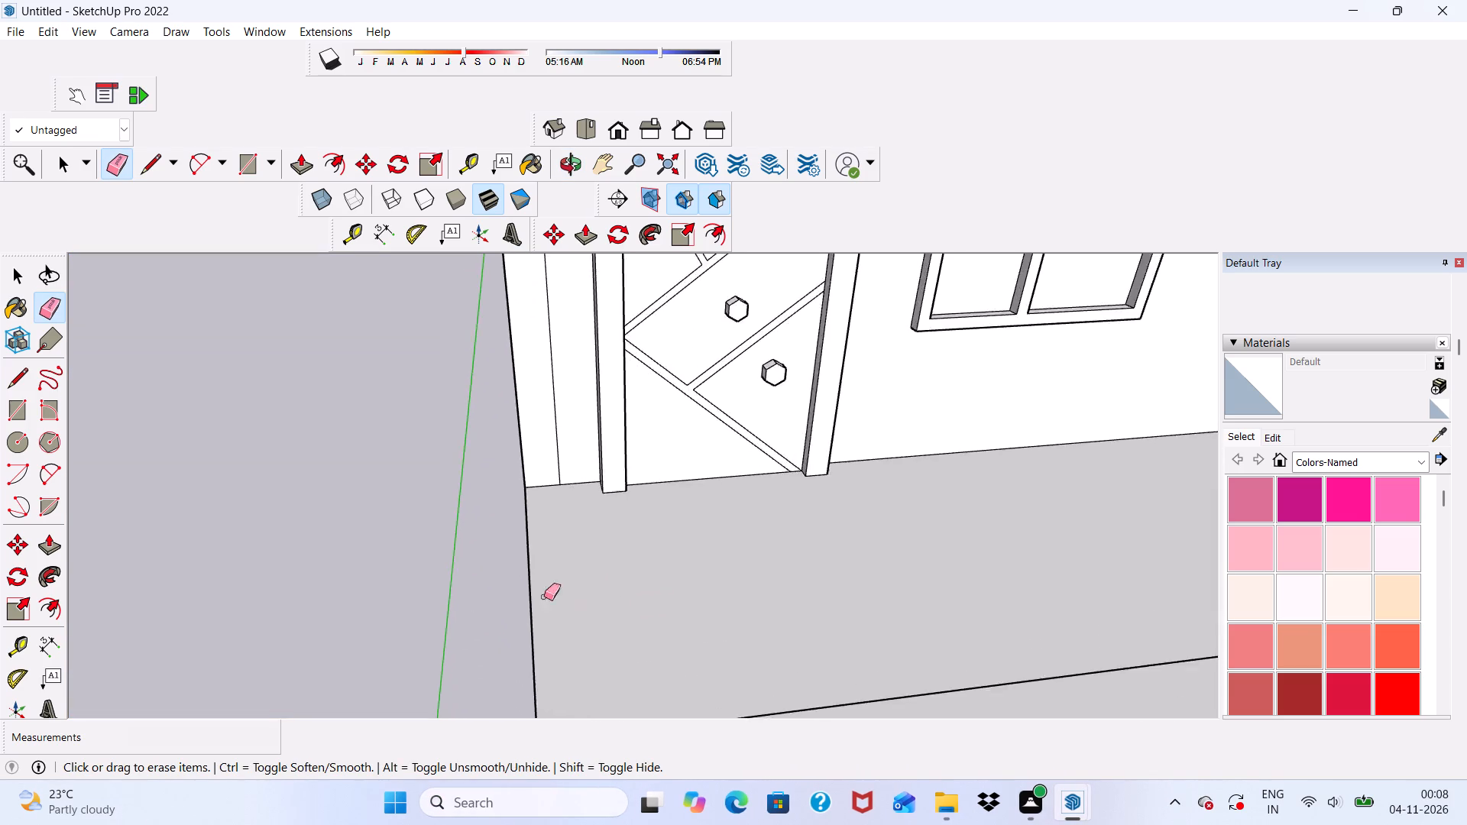
{"action": "scroll", "coordinate": [458, 559], "scroll_direction": "down", "scroll_amount": 4}
{"action": "middle_click_drag", "start_coordinate": [458, 563], "coordinate": [801, 511]}
{"action": "middle_click_drag", "start_coordinate": [836, 606], "coordinate": [942, 582]}
{"action": "scroll", "coordinate": [952, 564], "scroll_direction": "up", "scroll_amount": 1}
{"action": "scroll", "coordinate": [957, 552], "scroll_direction": "down", "scroll_amount": 1}
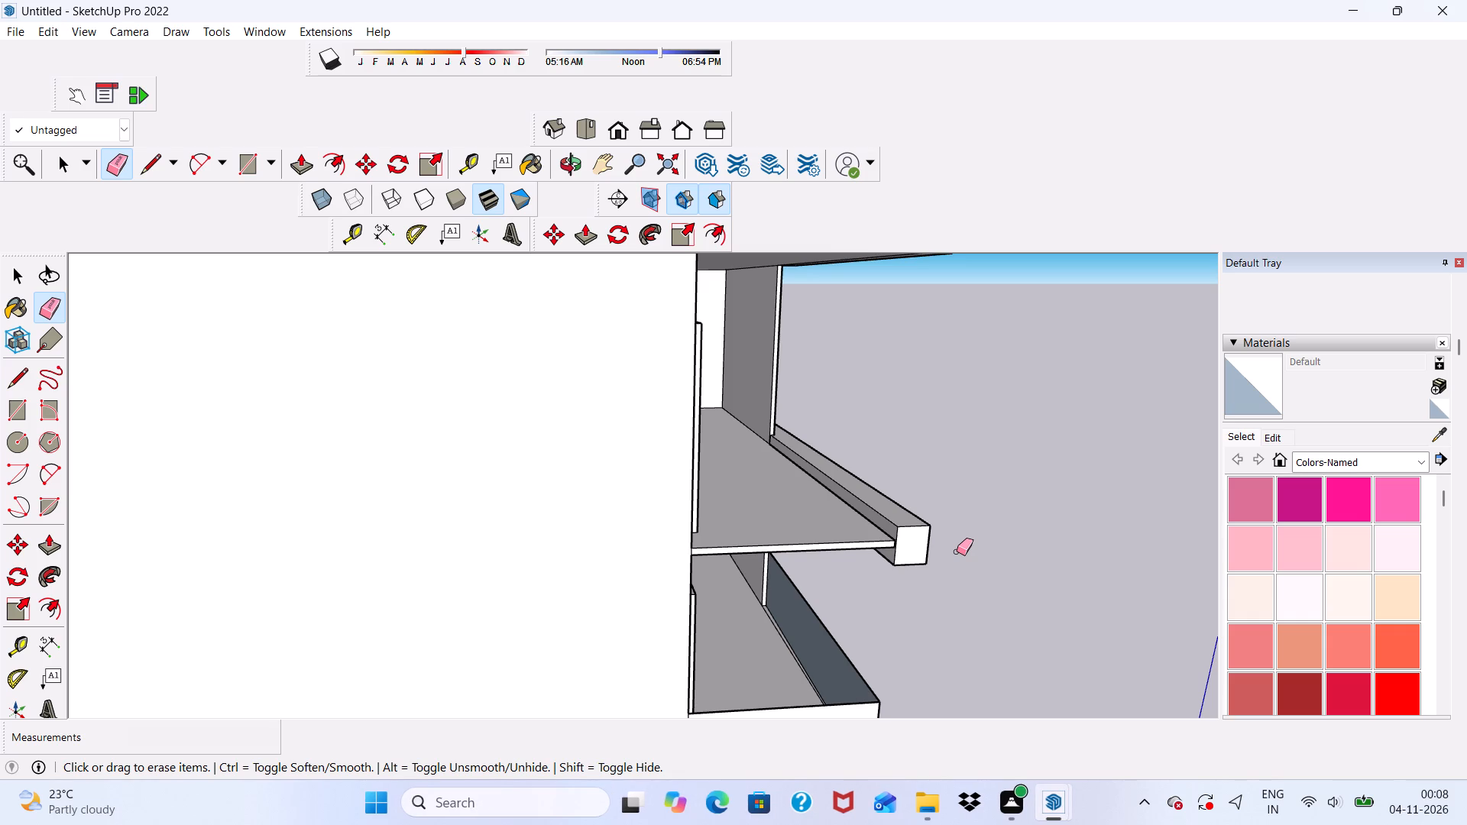
{"action": "scroll", "coordinate": [892, 0], "scroll_direction": "down", "scroll_amount": 2}
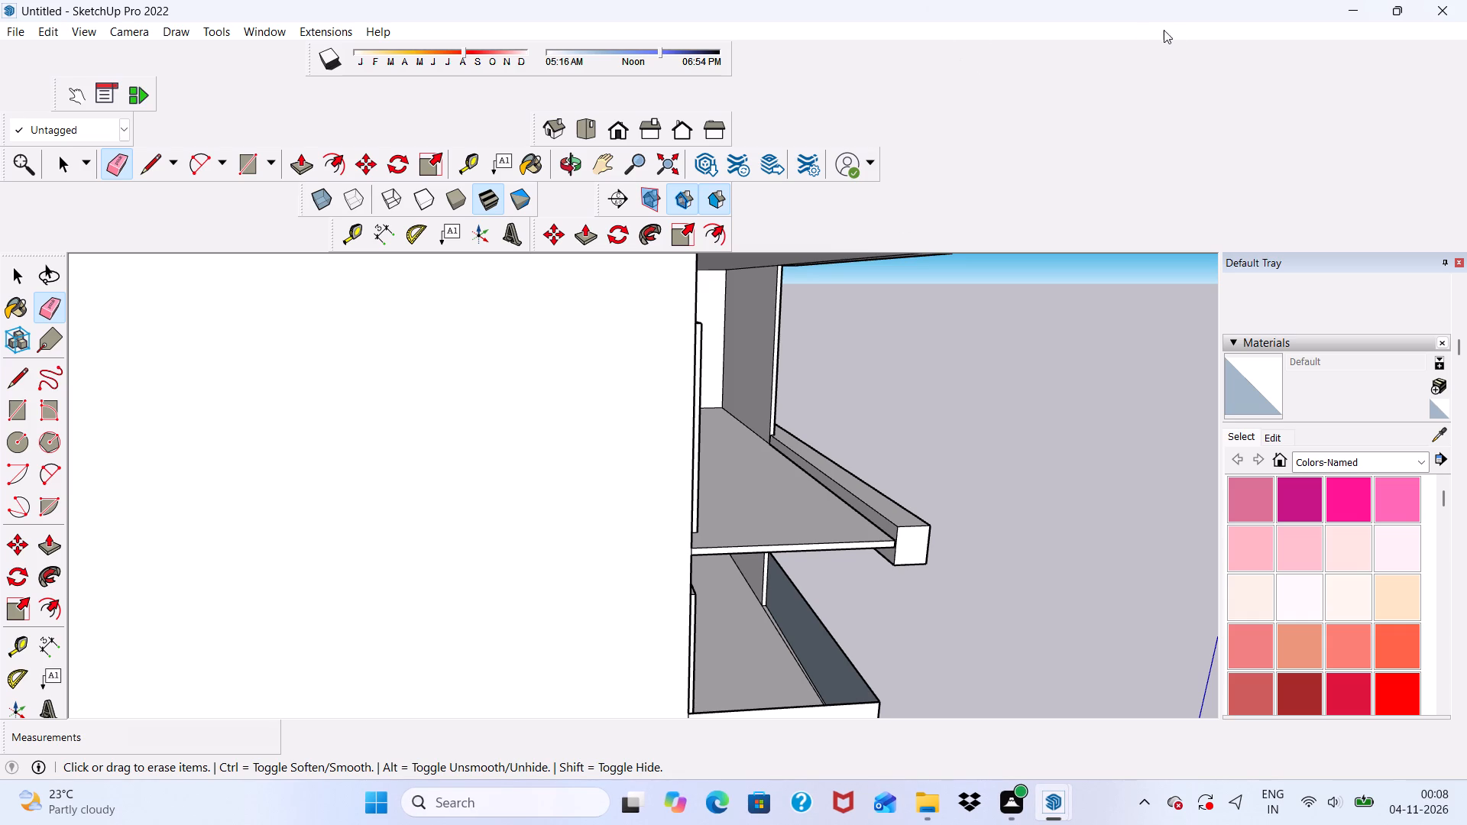
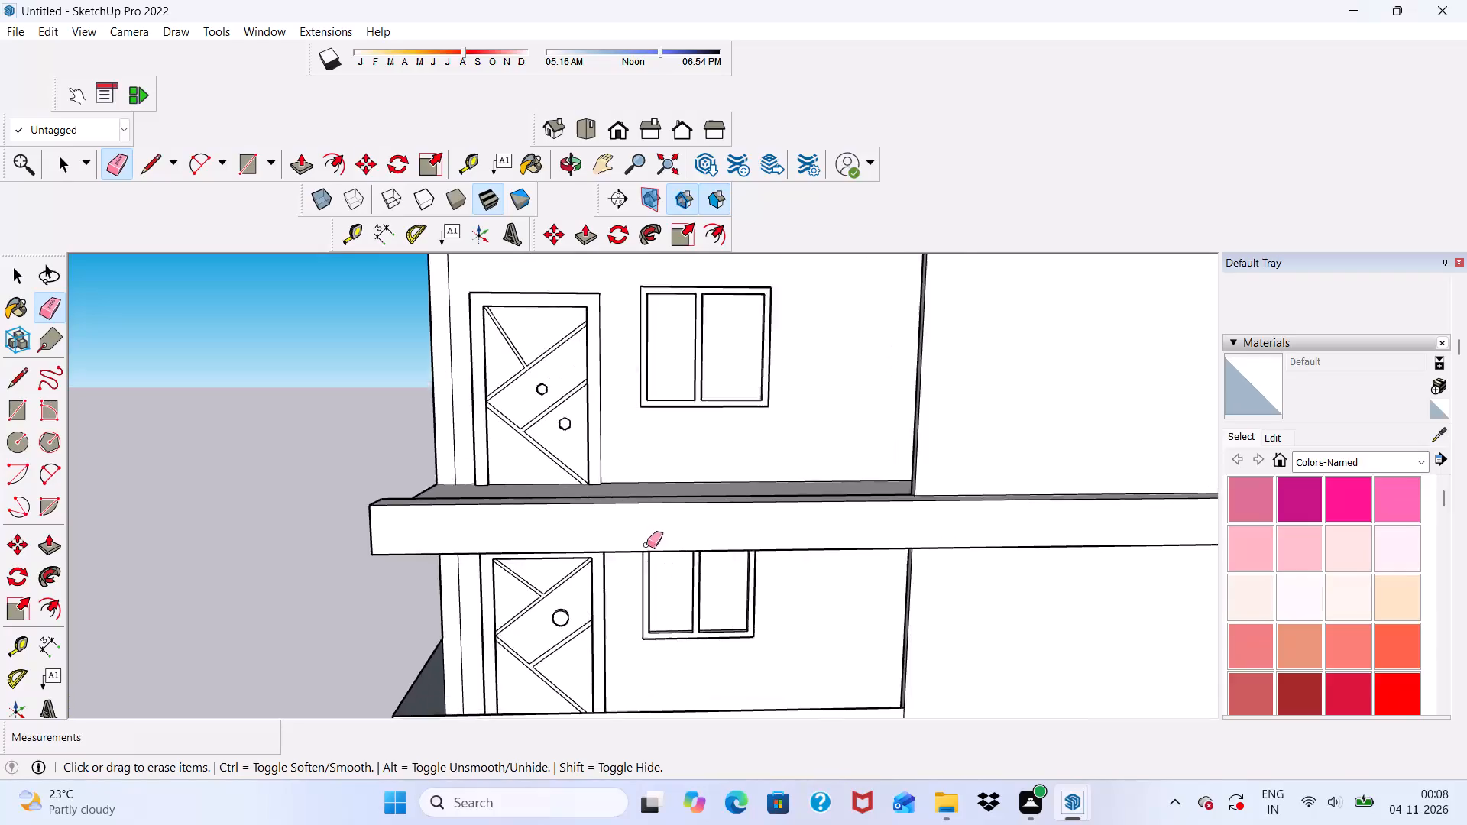
Push/Pull the end face of the middle balcony's front beam outward by about 1 1/8", then another 7 13/16".
{"action": "scroll", "coordinate": [607, 503], "scroll_direction": "down", "scroll_amount": 4}
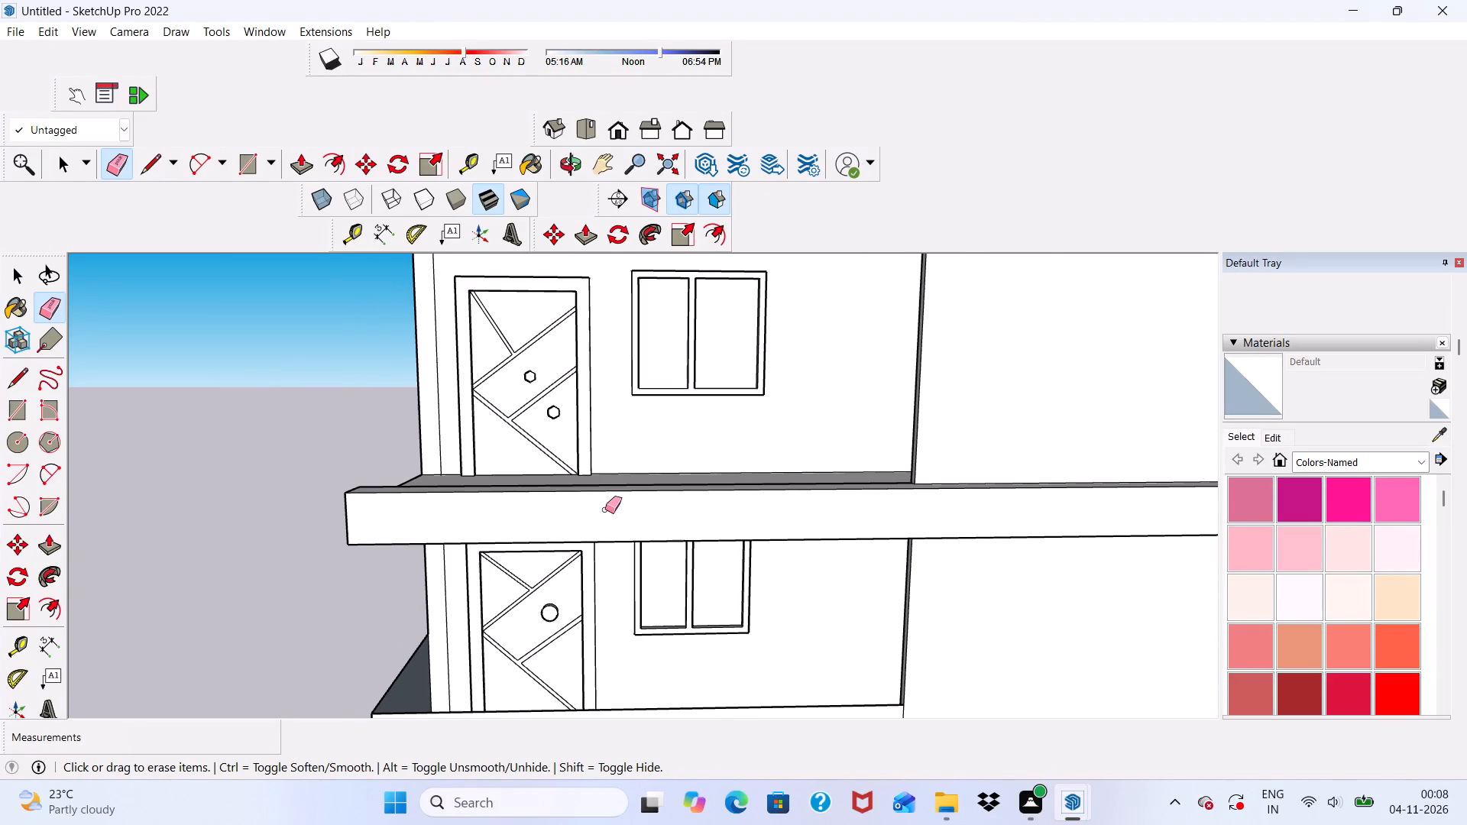
{"action": "middle_click_drag", "start_coordinate": [610, 511], "coordinate": [1096, 522]}
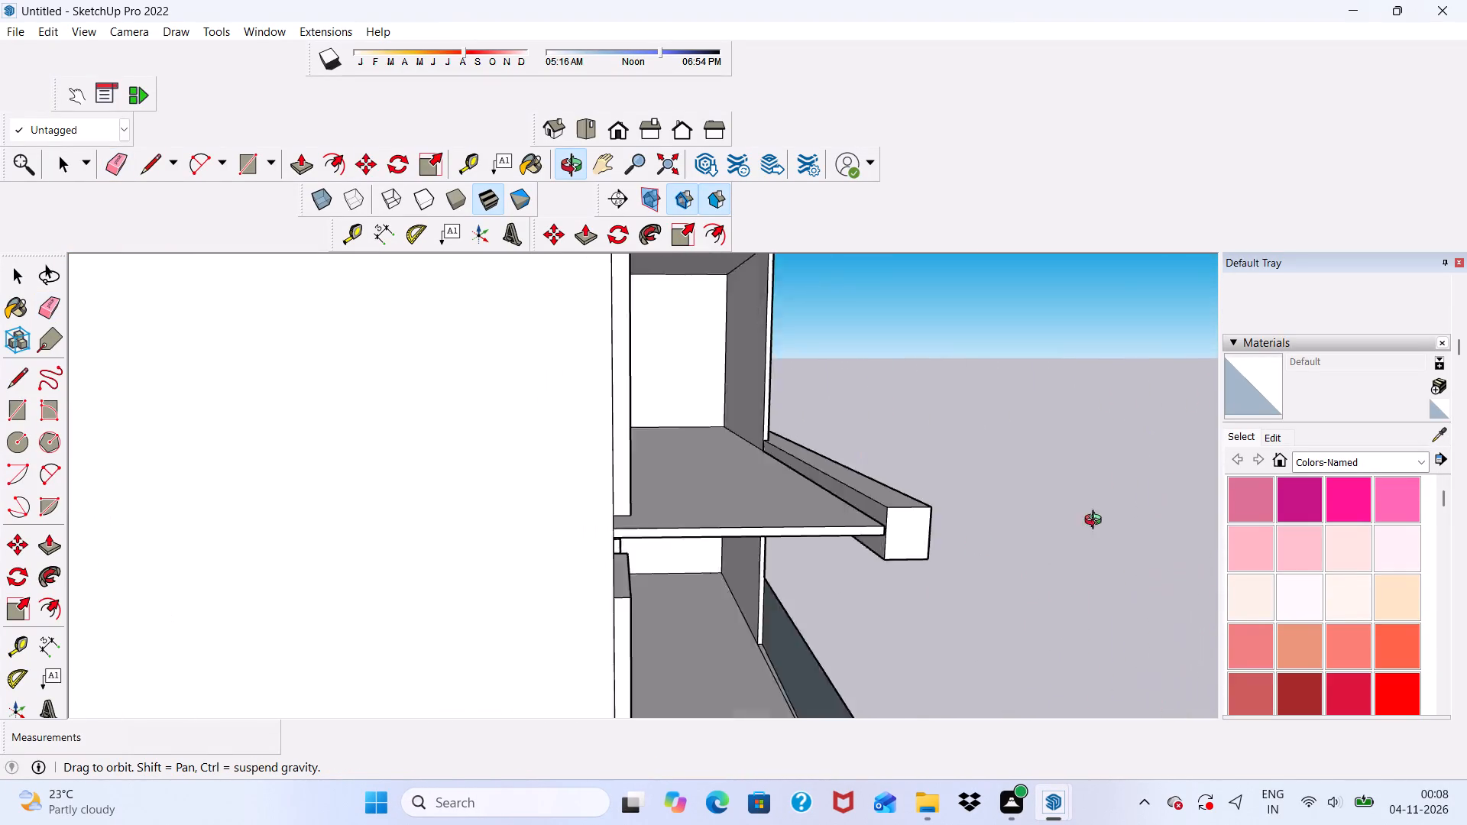
{"action": "middle_click_drag", "start_coordinate": [1096, 522], "coordinate": [1124, 521]}
{"action": "scroll", "coordinate": [954, 510], "scroll_direction": "up", "scroll_amount": 5}
{"action": "scroll", "coordinate": [872, 489], "scroll_direction": "up", "scroll_amount": 1}
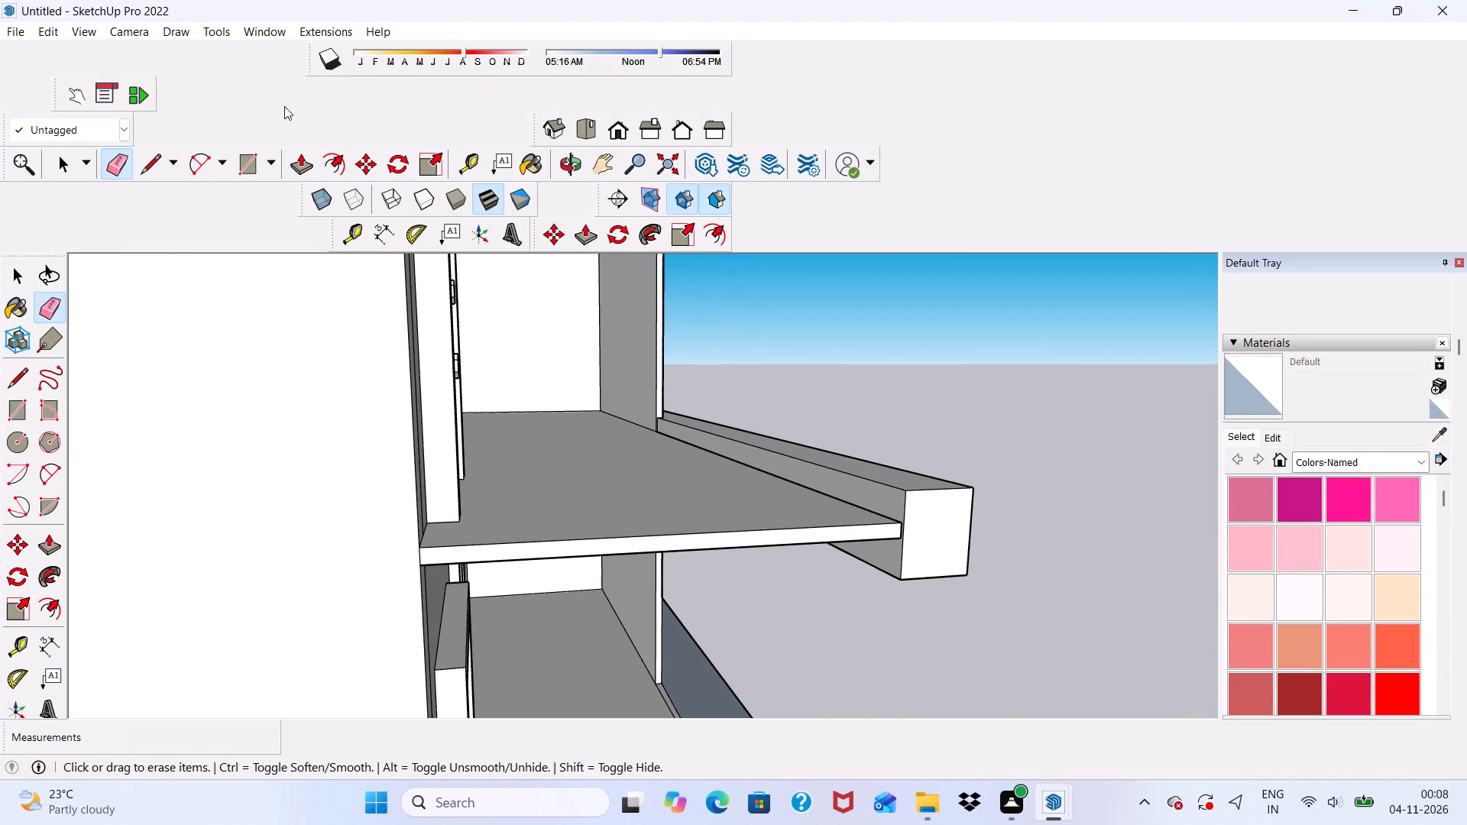
{"action": "left_click", "coordinate": [295, 155]}
{"action": "scroll", "coordinate": [932, 514], "scroll_direction": "up", "scroll_amount": 1}
{"action": "left_click", "coordinate": [934, 520]}
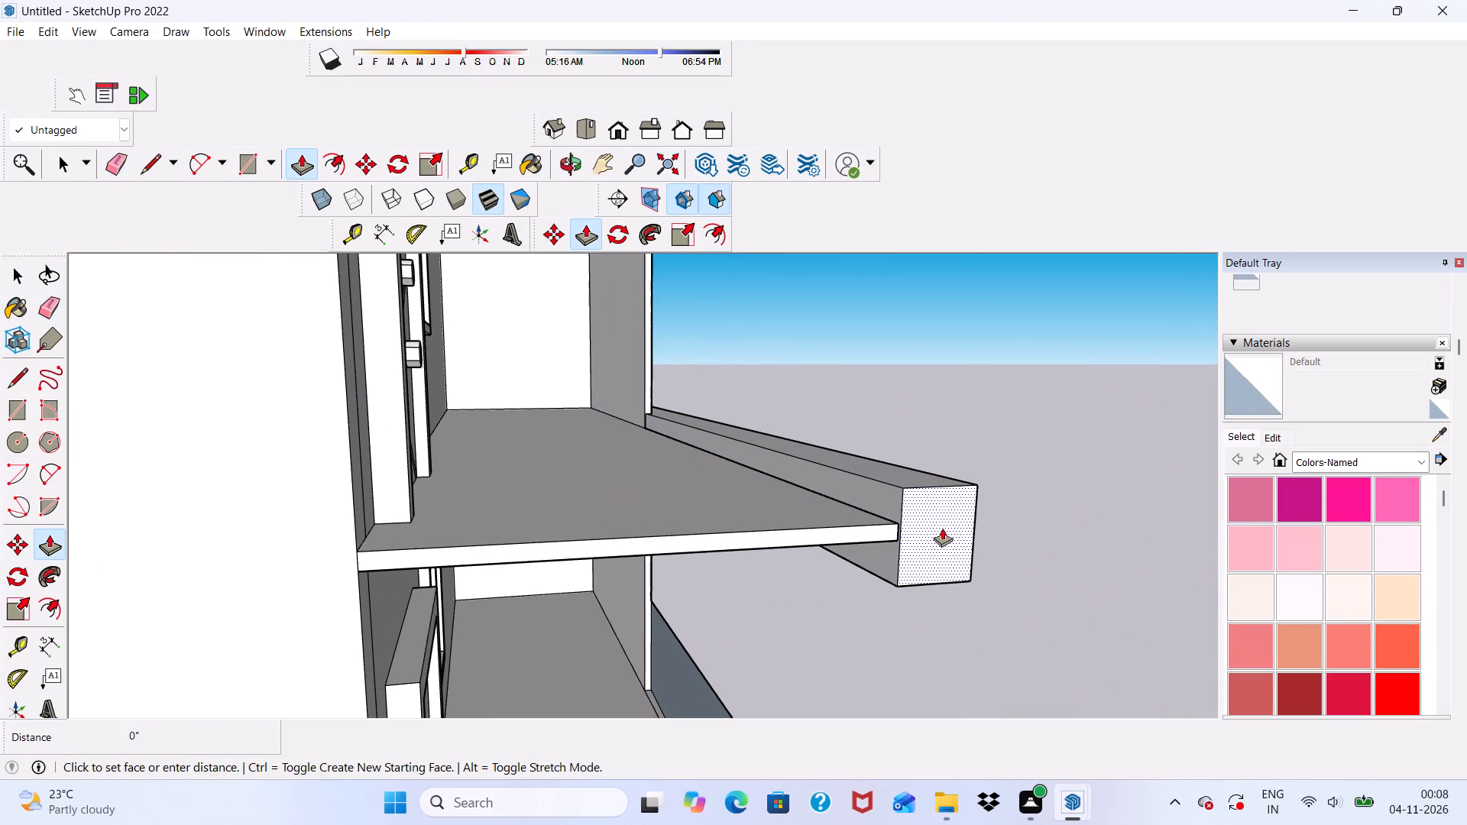
{"action": "scroll", "coordinate": [951, 526], "scroll_direction": "up", "scroll_amount": 1}
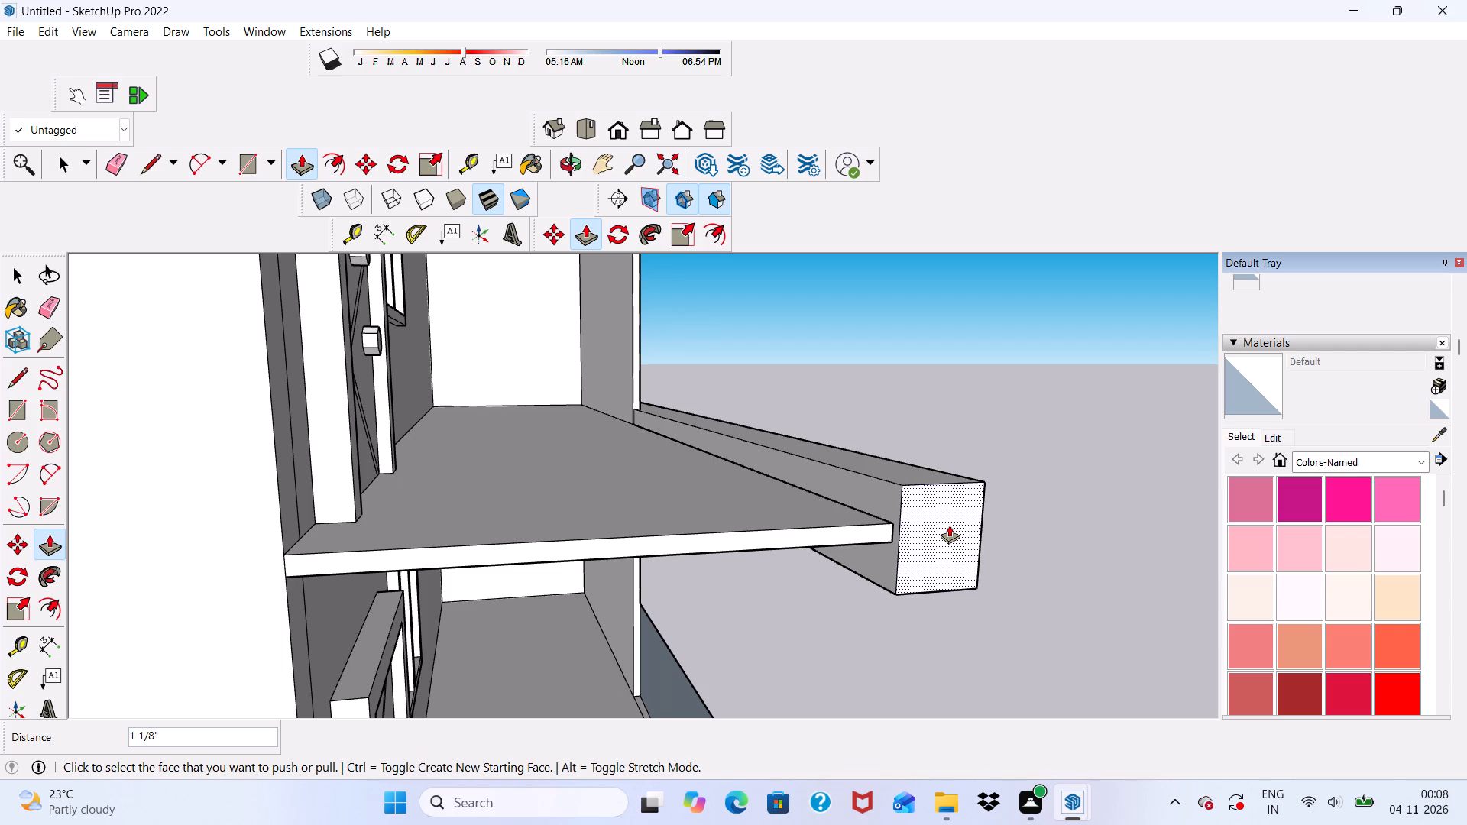
{"action": "left_click", "coordinate": [949, 525]}
{"action": "left_click", "coordinate": [971, 561]}
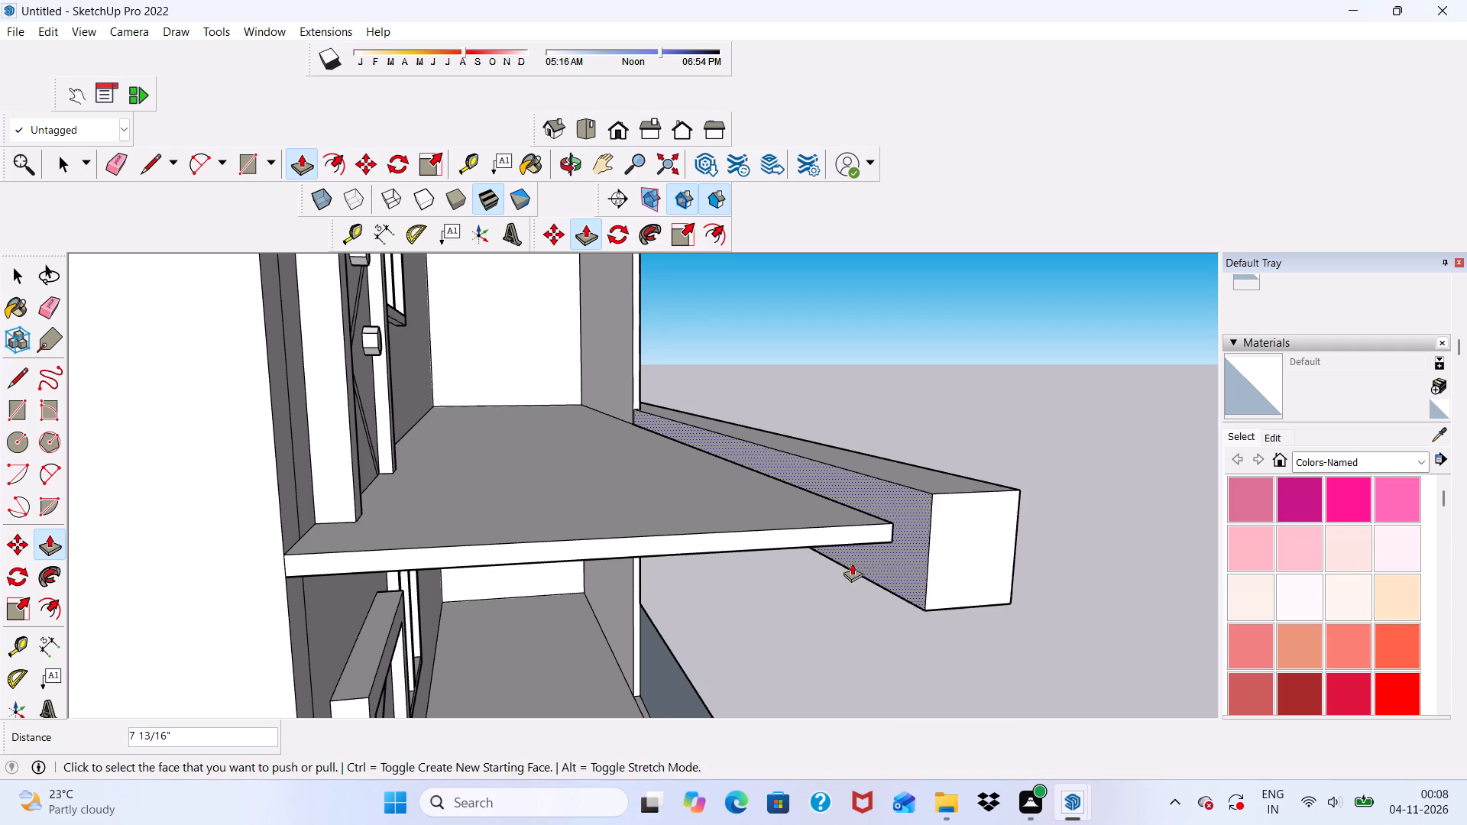
Extend the same end of the balcony's front beam outward by about a further 1 3/16".
{"action": "middle_click_drag", "start_coordinate": [858, 563], "coordinate": [991, 568]}
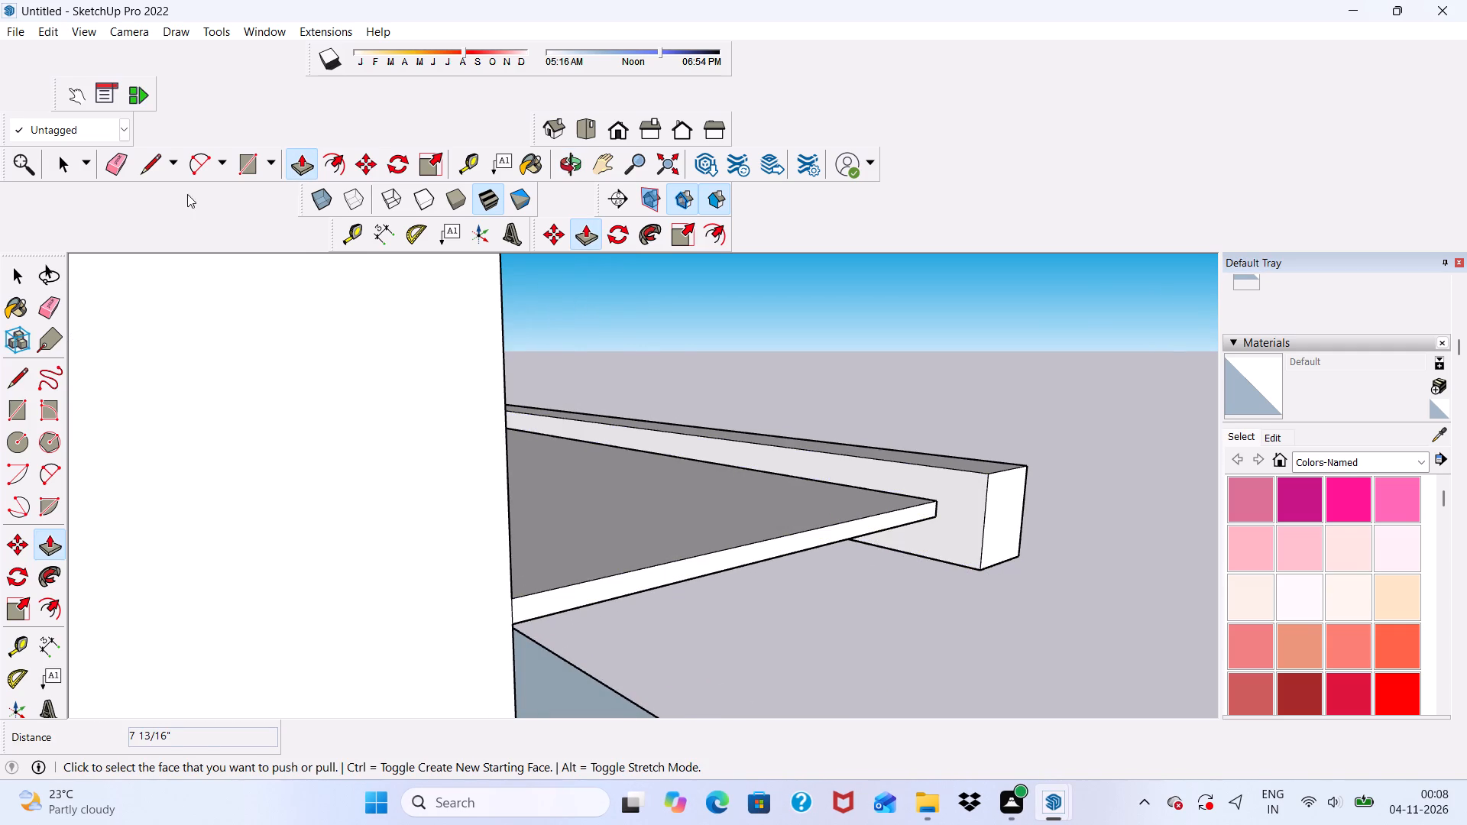
{"action": "scroll", "coordinate": [825, 439], "scroll_direction": "down", "scroll_amount": 2}
{"action": "scroll", "coordinate": [973, 503], "scroll_direction": "up", "scroll_amount": 5}
{"action": "left_click", "coordinate": [963, 490]}
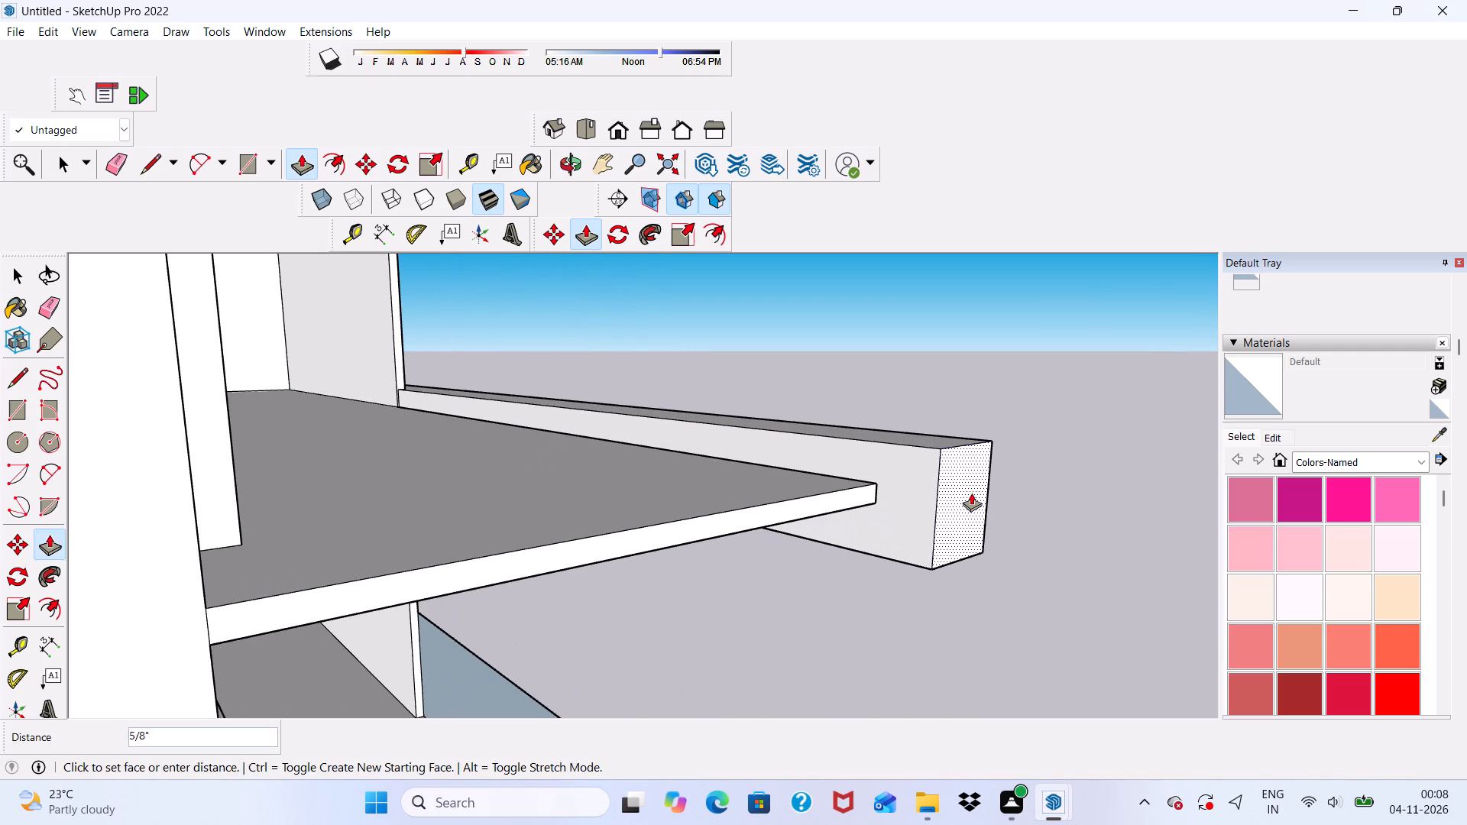
{"action": "left_click", "coordinate": [970, 491]}
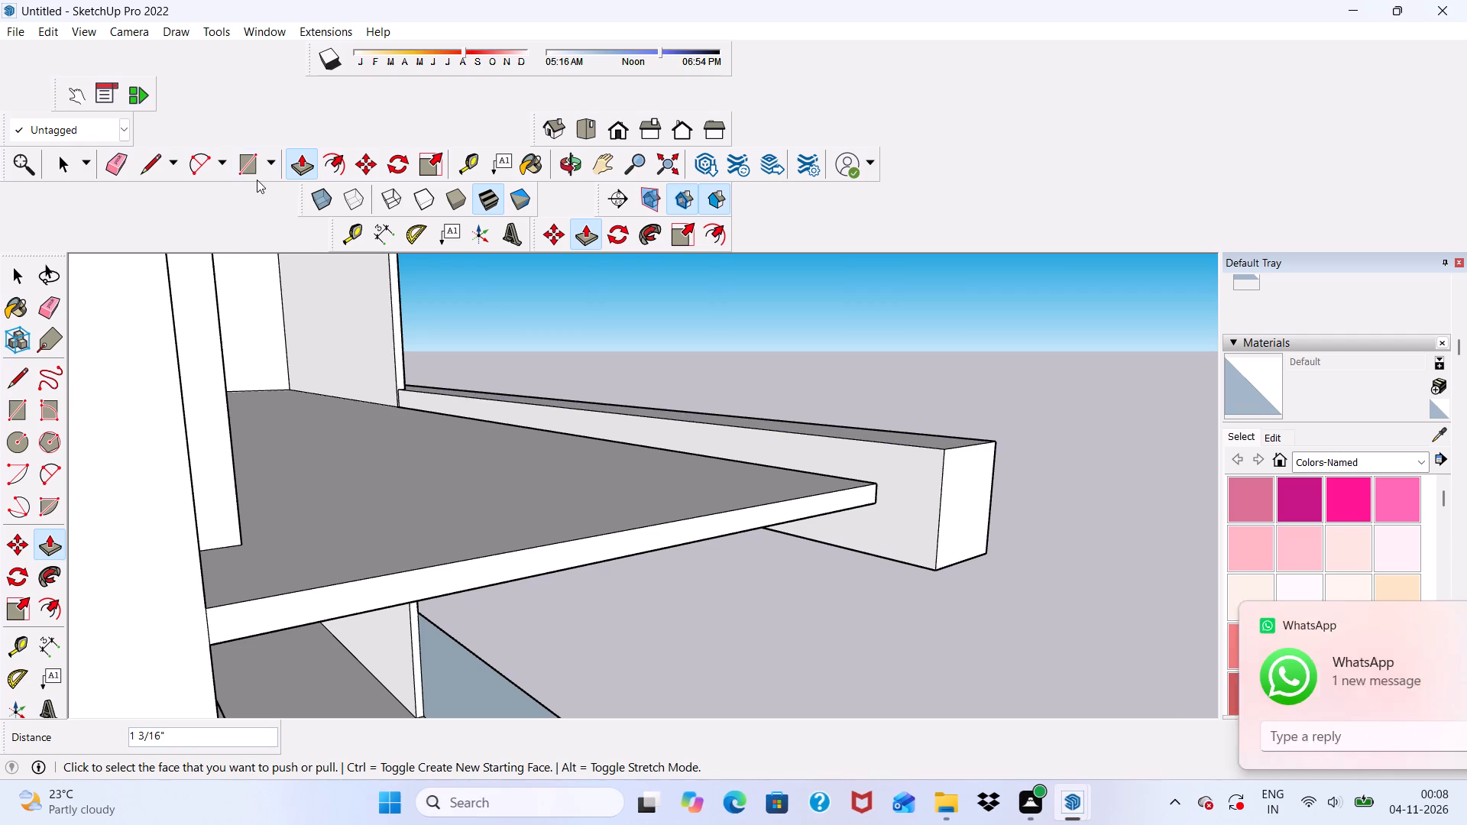
Draw a rectangle about 1' 5 7/16" by 10 13/16" on the beam's inner face, from its bottom end corner to the slab edge line.
{"action": "left_click", "coordinate": [255, 171]}
{"action": "scroll", "coordinate": [957, 616], "scroll_direction": "up", "scroll_amount": 3}
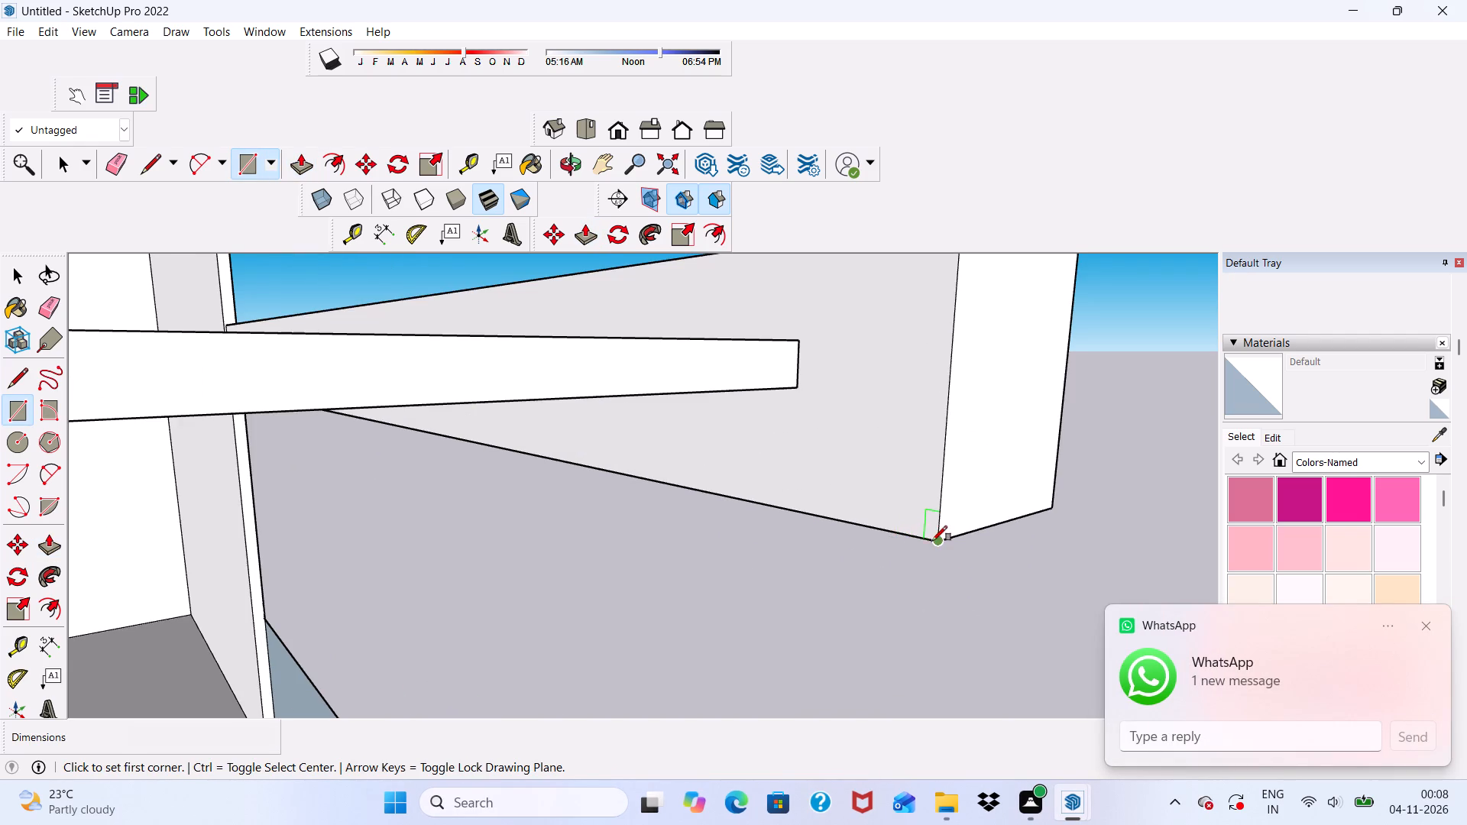
{"action": "left_click", "coordinate": [934, 541]}
{"action": "scroll", "coordinate": [876, 409], "scroll_direction": "down", "scroll_amount": 5}
{"action": "scroll", "coordinate": [869, 361], "scroll_direction": "up", "scroll_amount": 2}
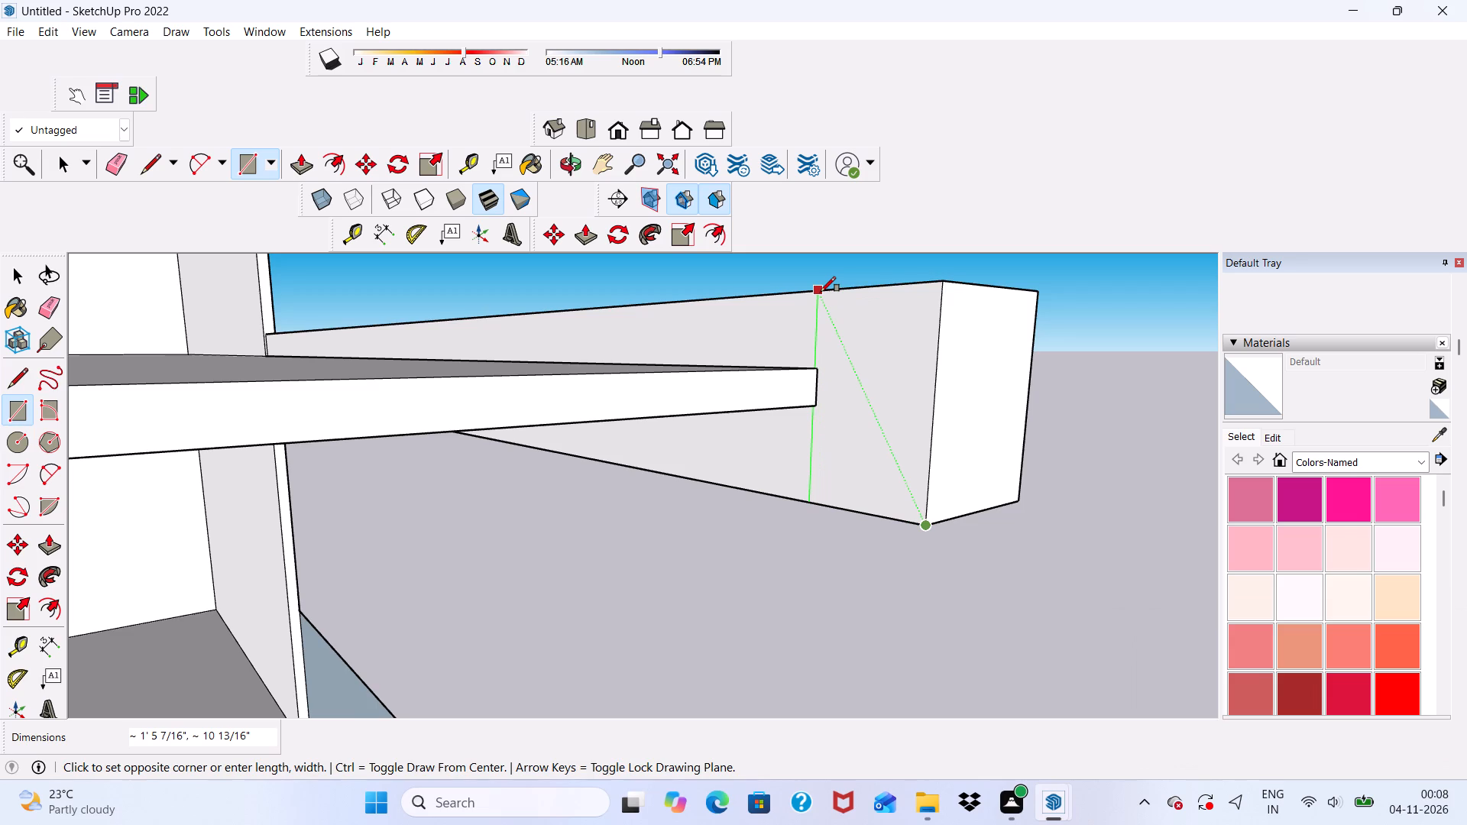
{"action": "left_click", "coordinate": [821, 292]}
{"action": "scroll", "coordinate": [853, 318], "scroll_direction": "down", "scroll_amount": 4}
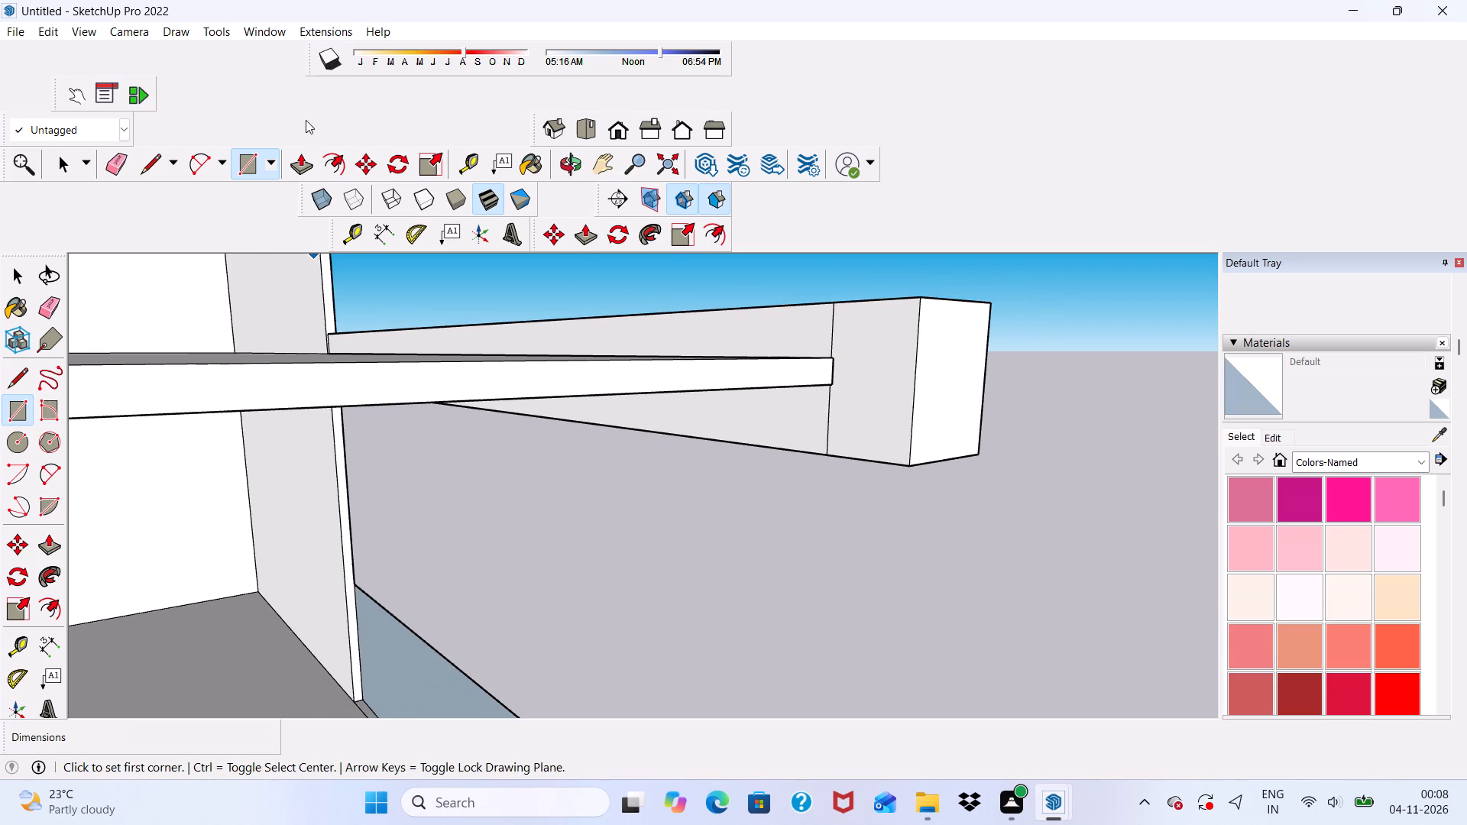
Push/Pull the new rectangle about 7' 4 1/2" toward the building to form a side beam along the balcony slab's open edge.
{"action": "left_click", "coordinate": [306, 162]}
{"action": "left_click", "coordinate": [894, 370]}
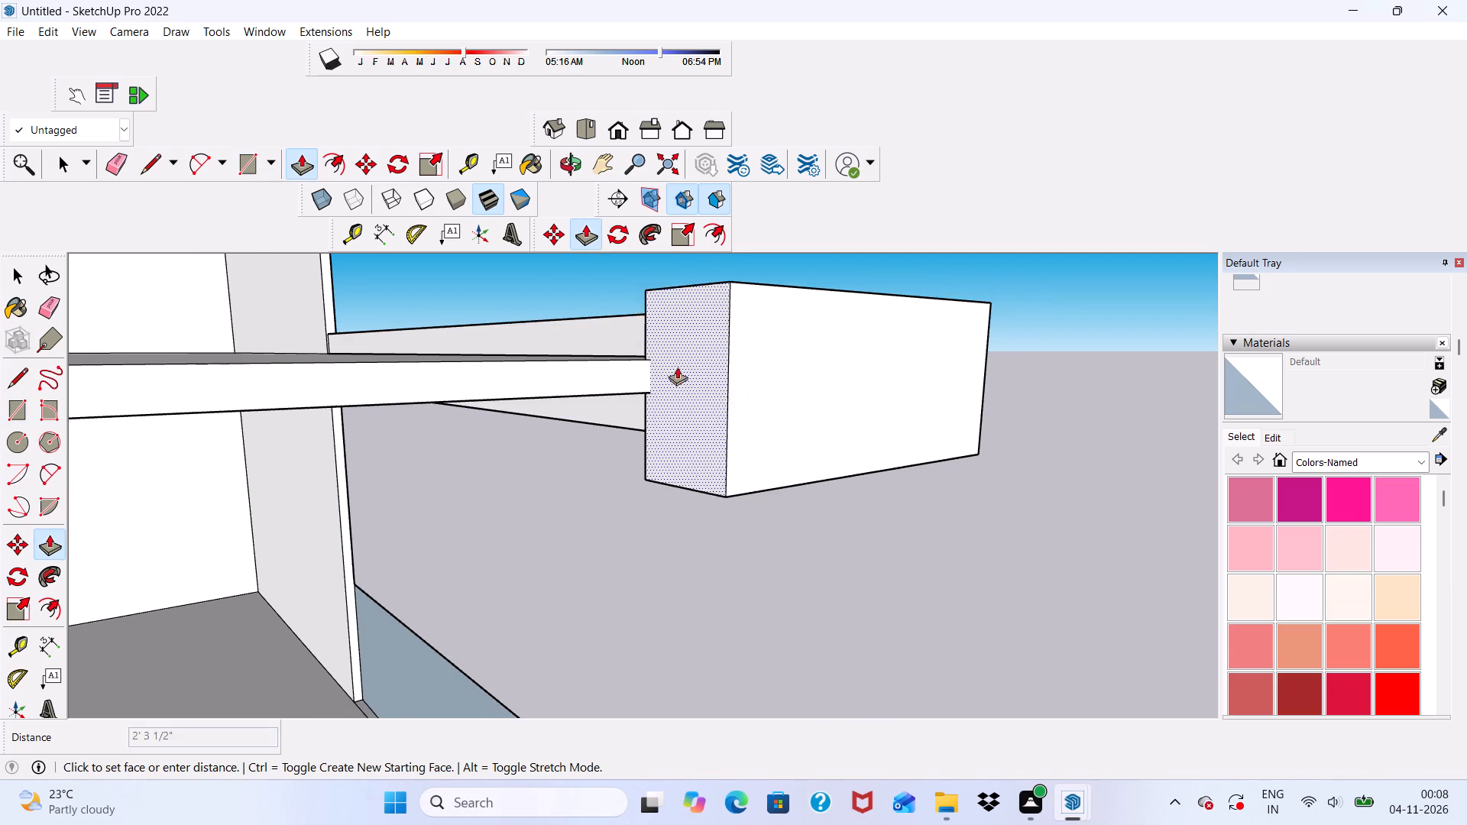
{"action": "scroll", "coordinate": [609, 419], "scroll_direction": "down", "scroll_amount": 9}
{"action": "scroll", "coordinate": [400, 410], "scroll_direction": "up", "scroll_amount": 4}
{"action": "scroll", "coordinate": [413, 408], "scroll_direction": "down", "scroll_amount": 1}
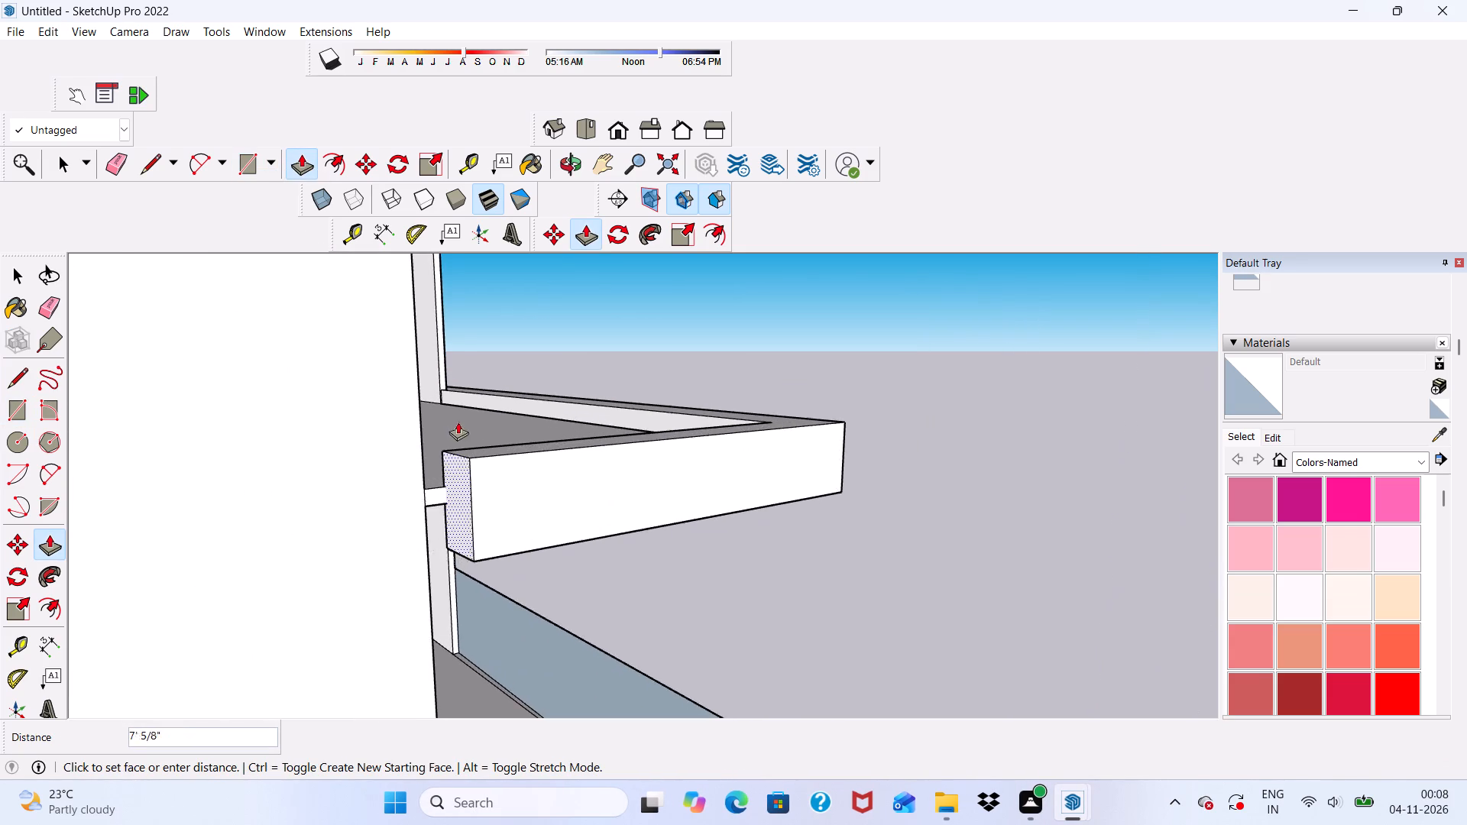
{"action": "scroll", "coordinate": [456, 422], "scroll_direction": "up", "scroll_amount": 5}
{"action": "scroll", "coordinate": [413, 439], "scroll_direction": "down", "scroll_amount": 4}
{"action": "middle_click_drag", "start_coordinate": [426, 449], "coordinate": [319, 530]}
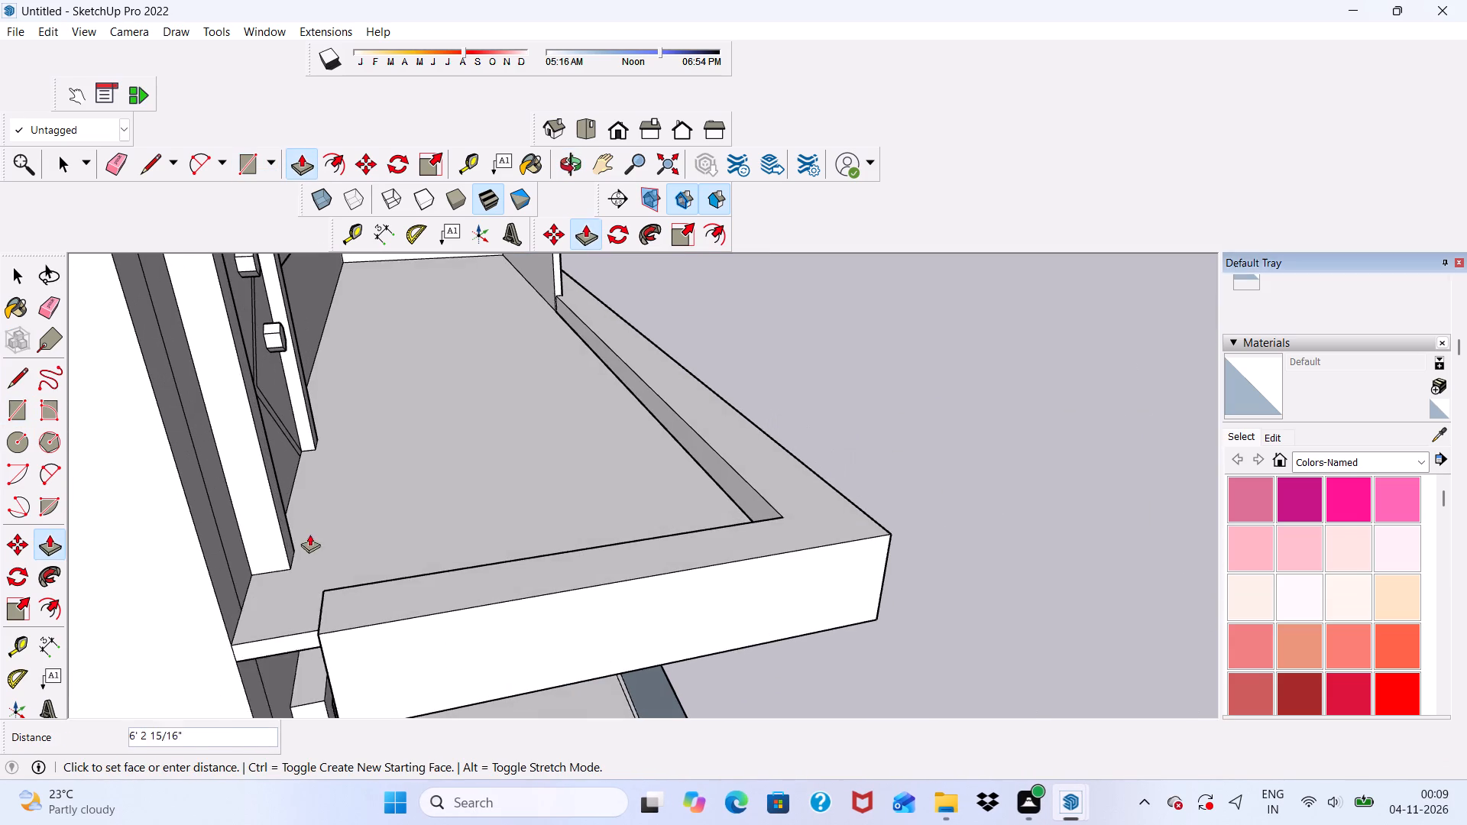
{"action": "left_click", "coordinate": [202, 569]}
Examine the balcony's new side beam and its corner with the front beam from the front, below and above.
{"action": "scroll", "coordinate": [256, 552], "scroll_direction": "down", "scroll_amount": 4}
{"action": "middle_click_drag", "start_coordinate": [444, 617], "coordinate": [393, 457]}
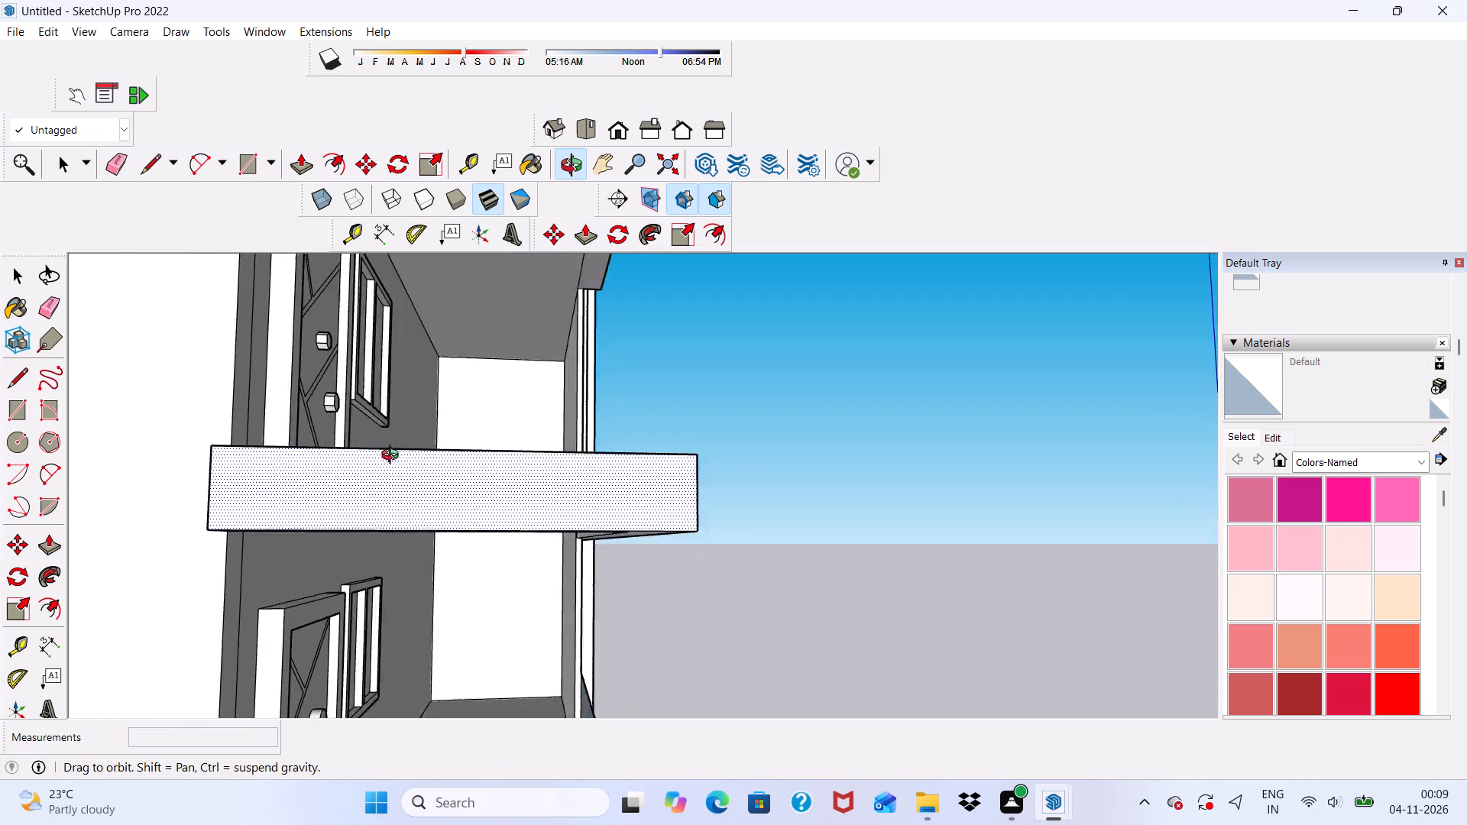
{"action": "middle_click_drag", "start_coordinate": [393, 457], "coordinate": [105, 503]}
{"action": "middle_click_drag", "start_coordinate": [519, 508], "coordinate": [361, 571]}
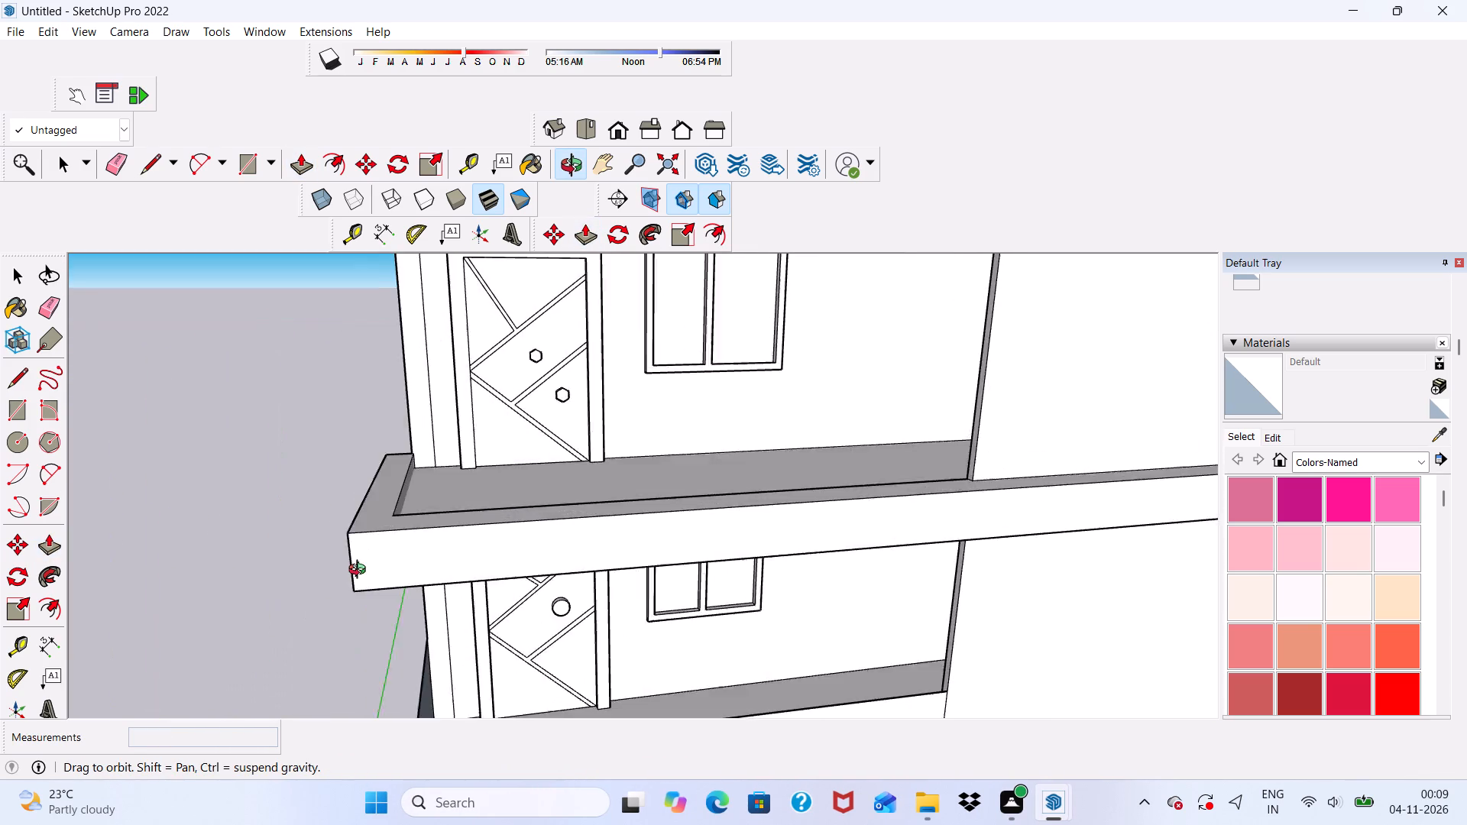
{"action": "middle_click_drag", "start_coordinate": [361, 571], "coordinate": [442, 489]}
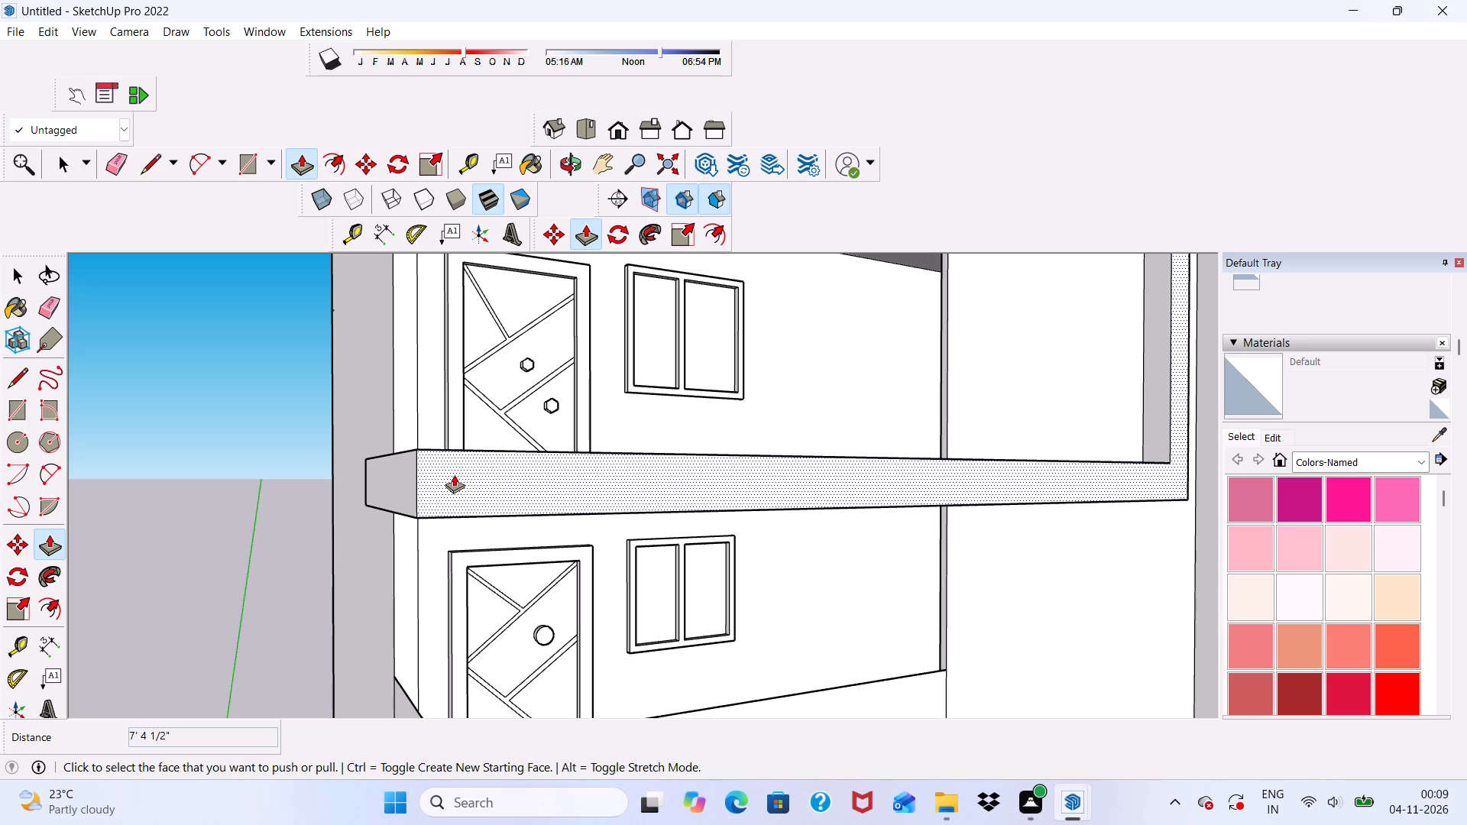
{"action": "scroll", "coordinate": [620, 485], "scroll_direction": "down", "scroll_amount": 6}
{"action": "middle_click_drag", "start_coordinate": [733, 545], "coordinate": [564, 603]}
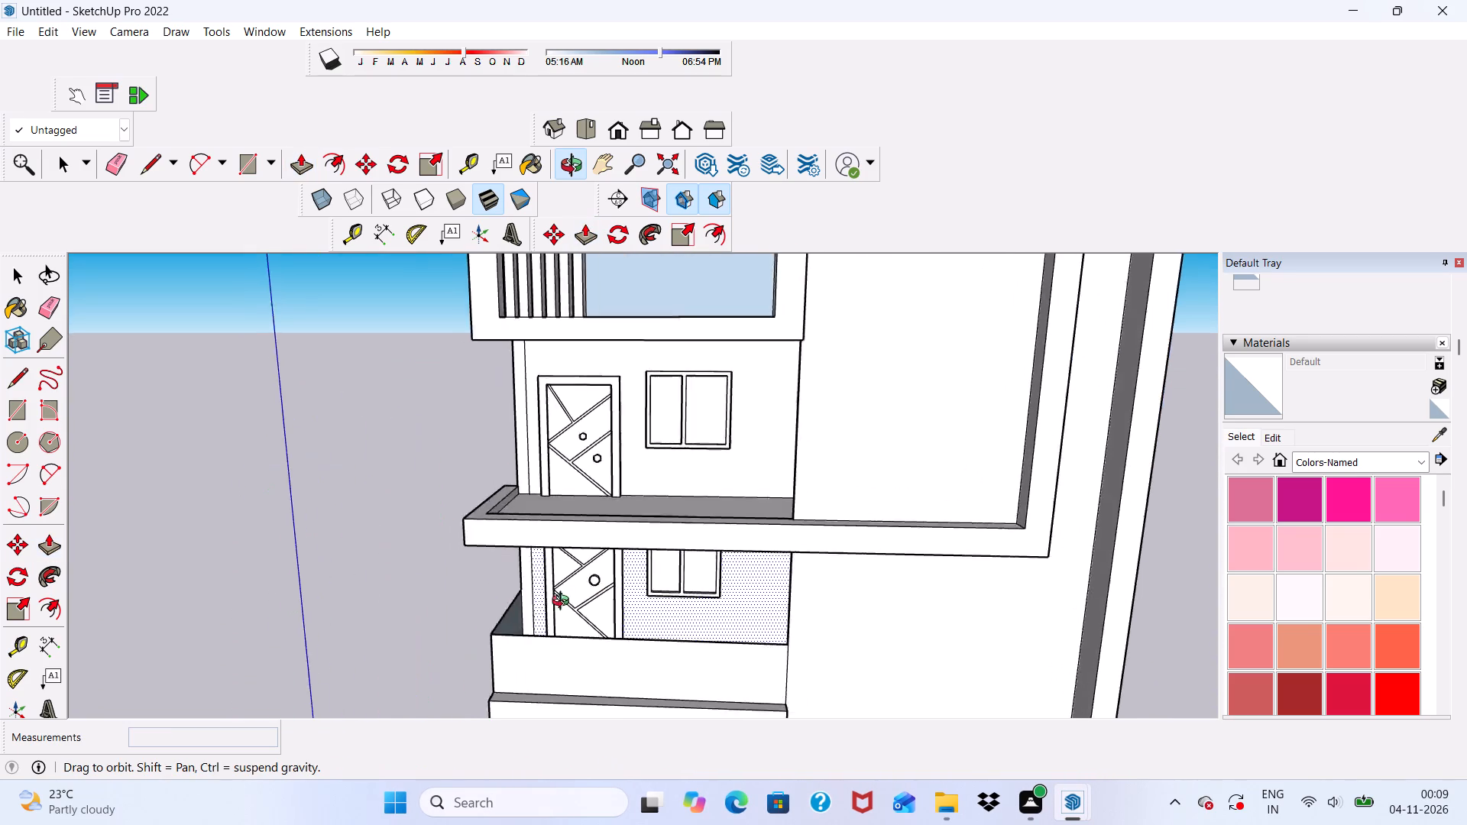
{"action": "middle_click_drag", "start_coordinate": [564, 603], "coordinate": [630, 648]}
{"action": "scroll", "coordinate": [627, 647], "scroll_direction": "down", "scroll_amount": 1}
{"action": "scroll", "coordinate": [614, 620], "scroll_direction": "up", "scroll_amount": 1}
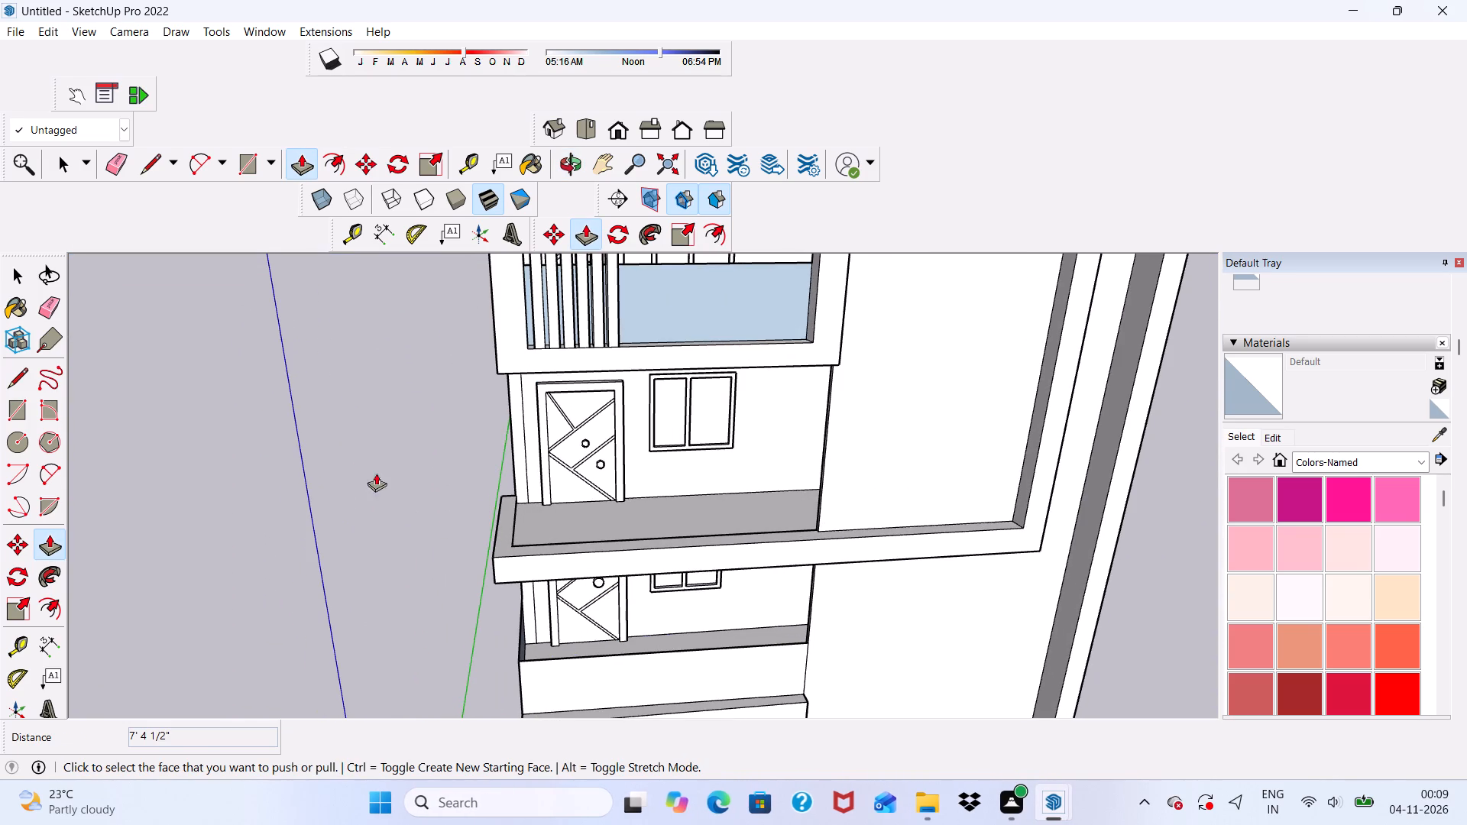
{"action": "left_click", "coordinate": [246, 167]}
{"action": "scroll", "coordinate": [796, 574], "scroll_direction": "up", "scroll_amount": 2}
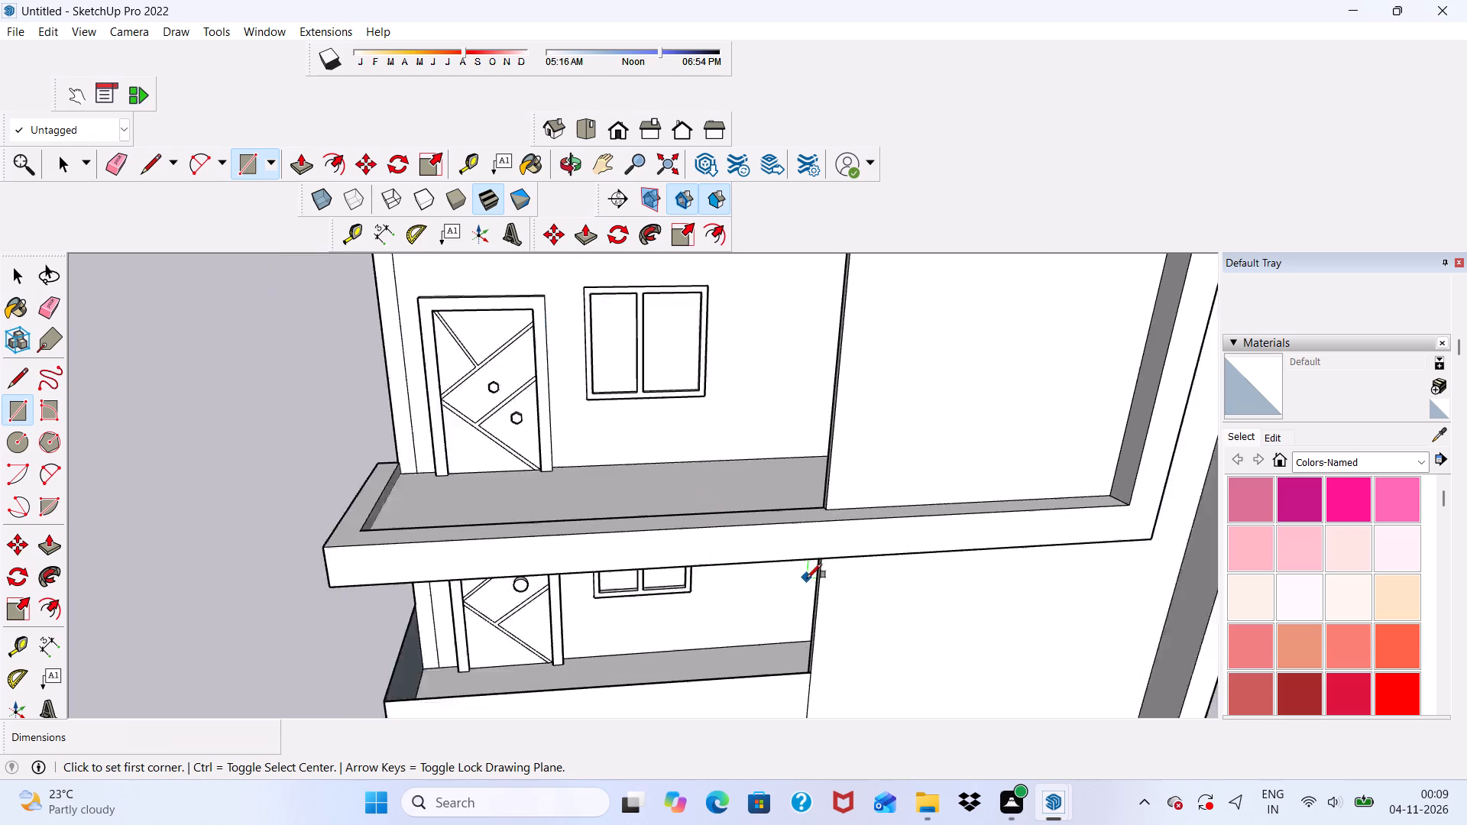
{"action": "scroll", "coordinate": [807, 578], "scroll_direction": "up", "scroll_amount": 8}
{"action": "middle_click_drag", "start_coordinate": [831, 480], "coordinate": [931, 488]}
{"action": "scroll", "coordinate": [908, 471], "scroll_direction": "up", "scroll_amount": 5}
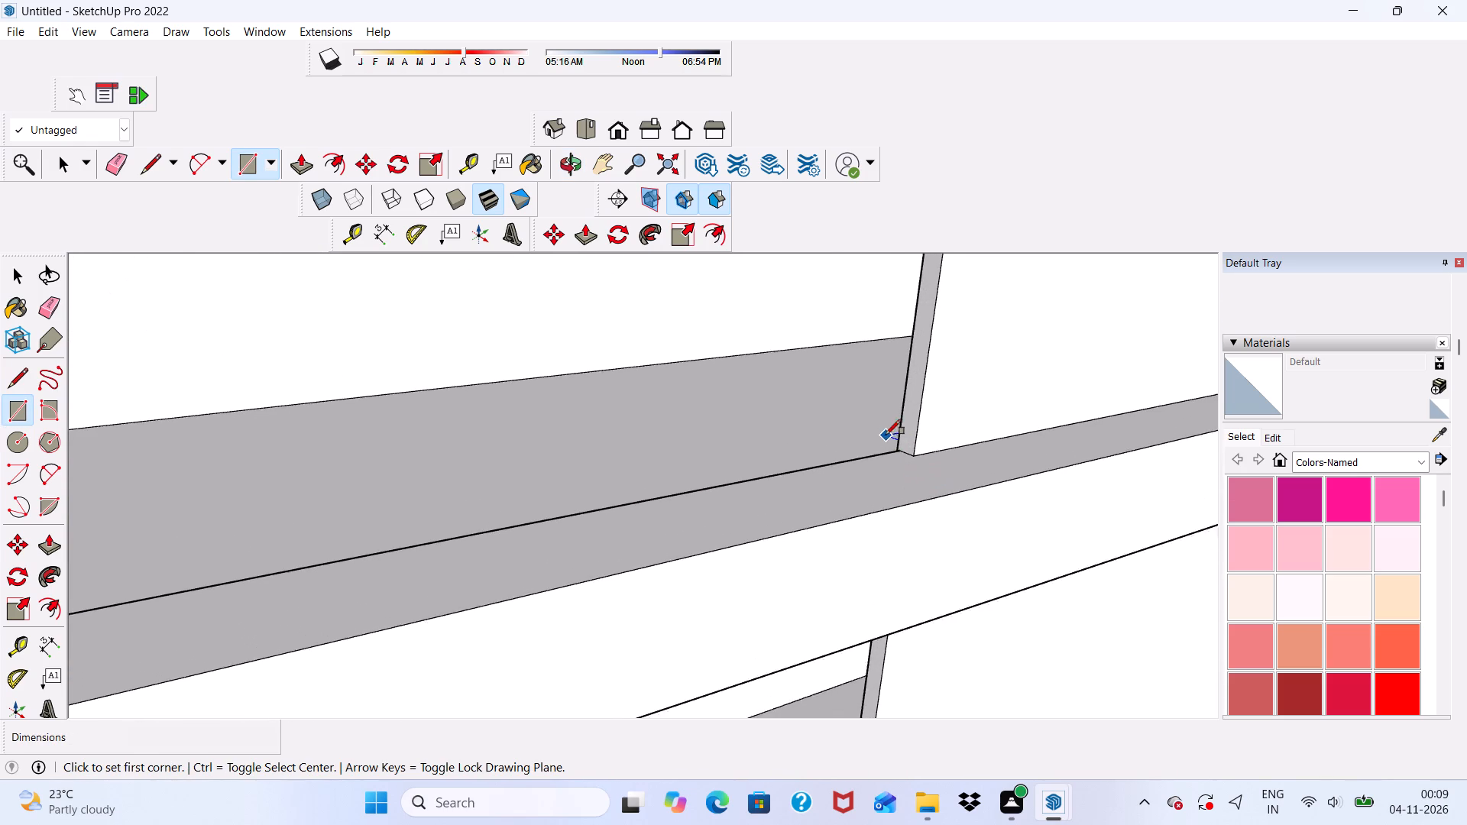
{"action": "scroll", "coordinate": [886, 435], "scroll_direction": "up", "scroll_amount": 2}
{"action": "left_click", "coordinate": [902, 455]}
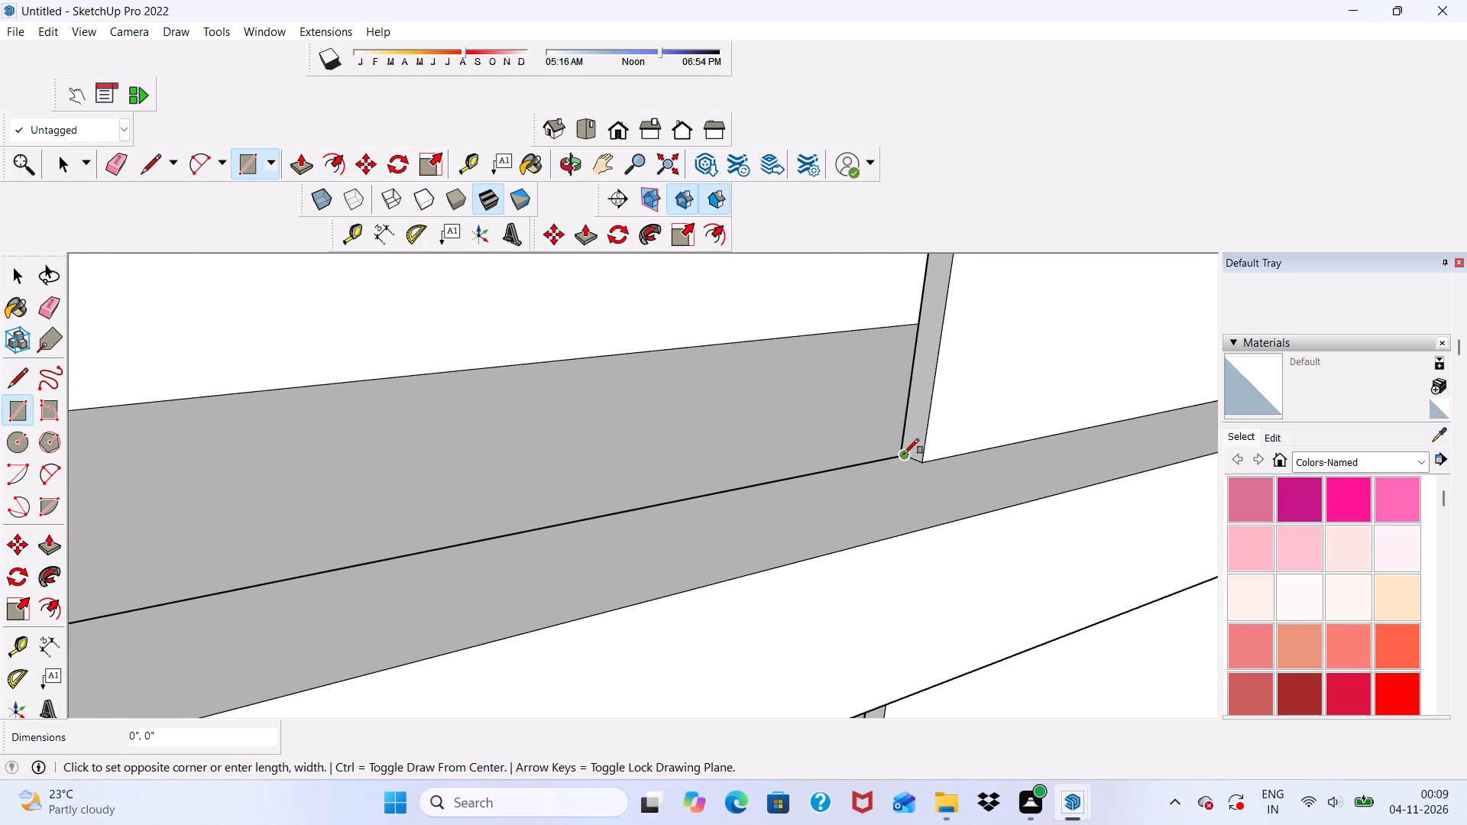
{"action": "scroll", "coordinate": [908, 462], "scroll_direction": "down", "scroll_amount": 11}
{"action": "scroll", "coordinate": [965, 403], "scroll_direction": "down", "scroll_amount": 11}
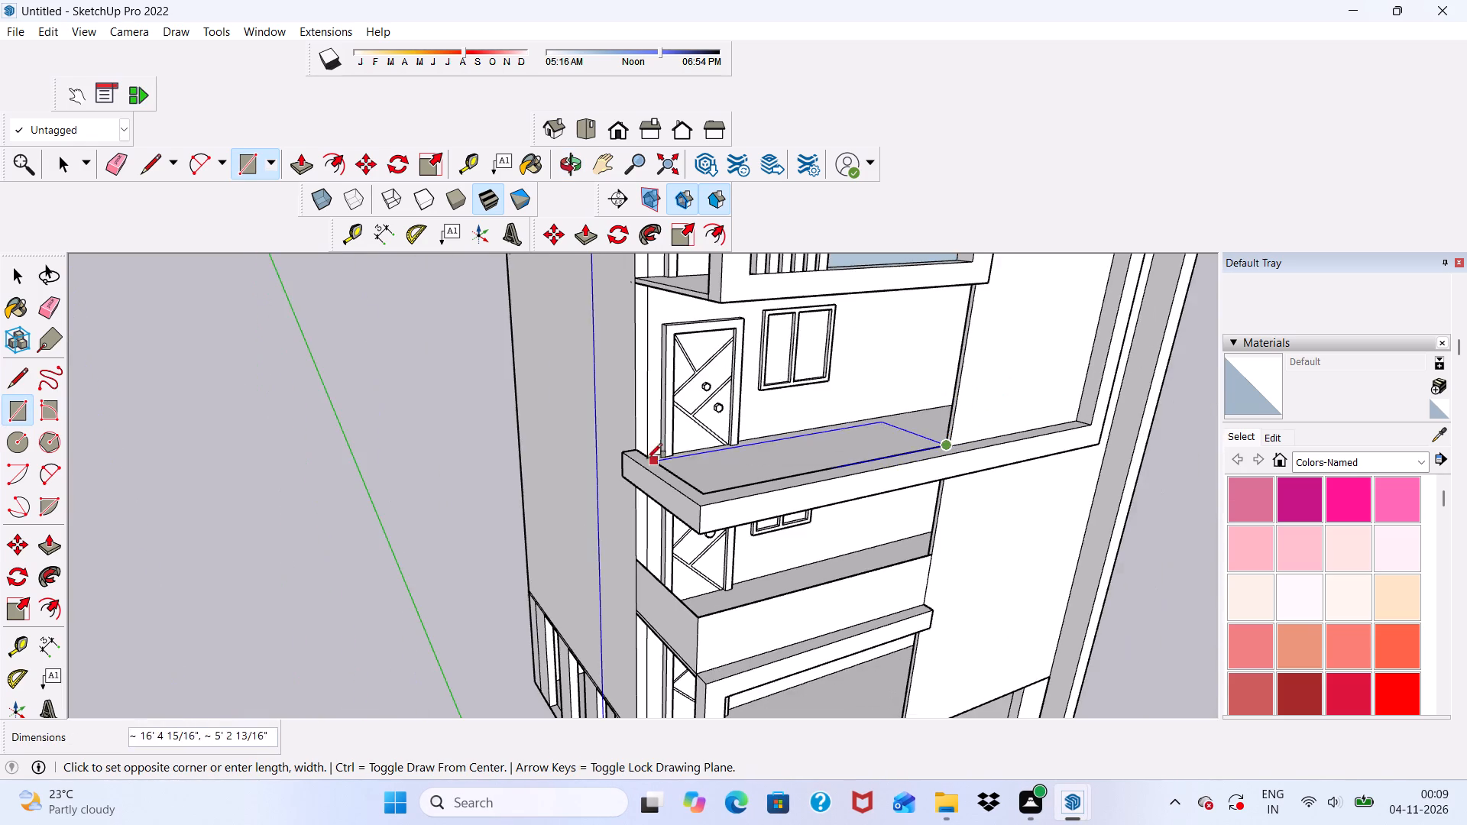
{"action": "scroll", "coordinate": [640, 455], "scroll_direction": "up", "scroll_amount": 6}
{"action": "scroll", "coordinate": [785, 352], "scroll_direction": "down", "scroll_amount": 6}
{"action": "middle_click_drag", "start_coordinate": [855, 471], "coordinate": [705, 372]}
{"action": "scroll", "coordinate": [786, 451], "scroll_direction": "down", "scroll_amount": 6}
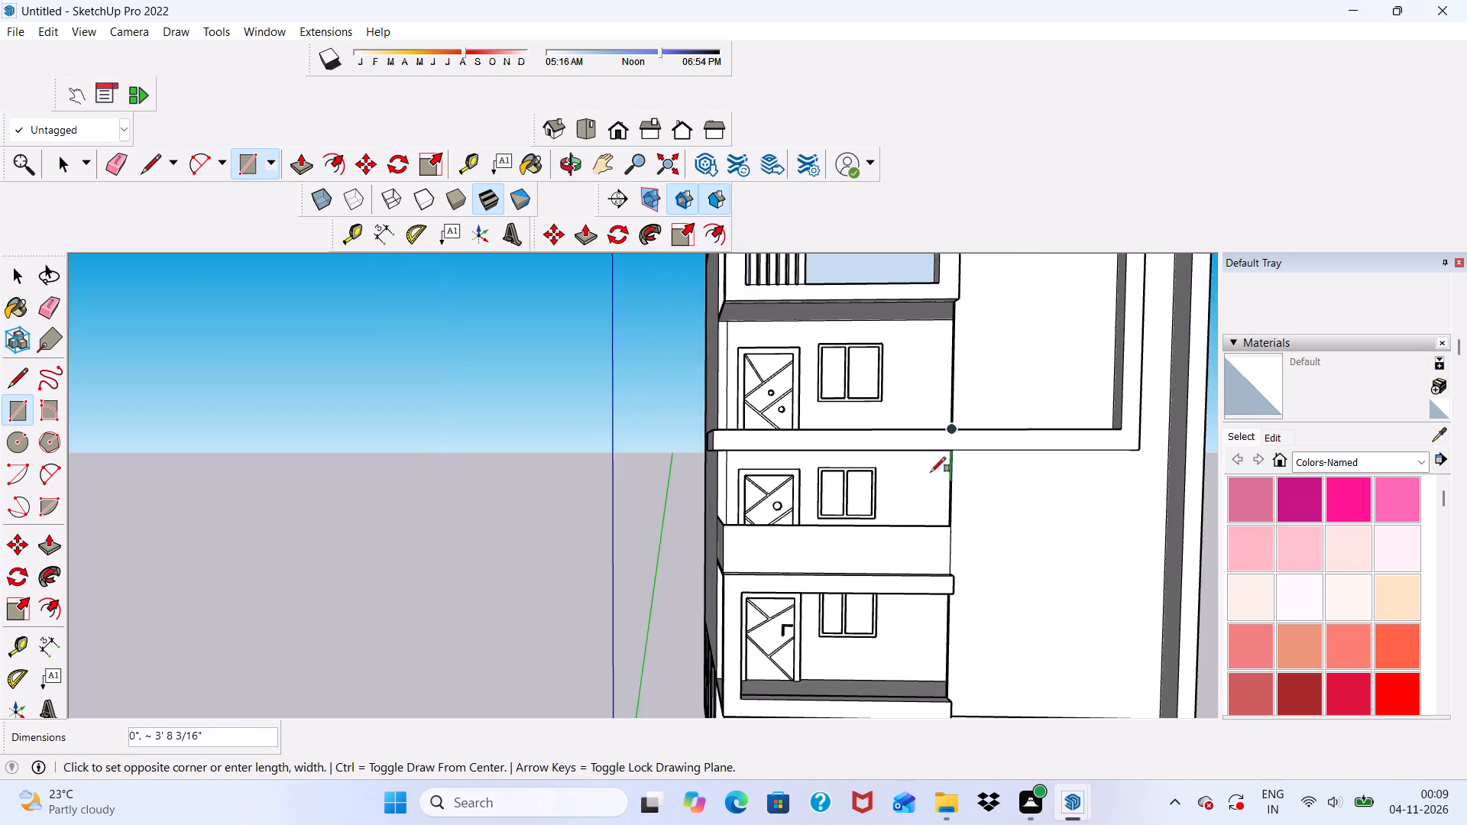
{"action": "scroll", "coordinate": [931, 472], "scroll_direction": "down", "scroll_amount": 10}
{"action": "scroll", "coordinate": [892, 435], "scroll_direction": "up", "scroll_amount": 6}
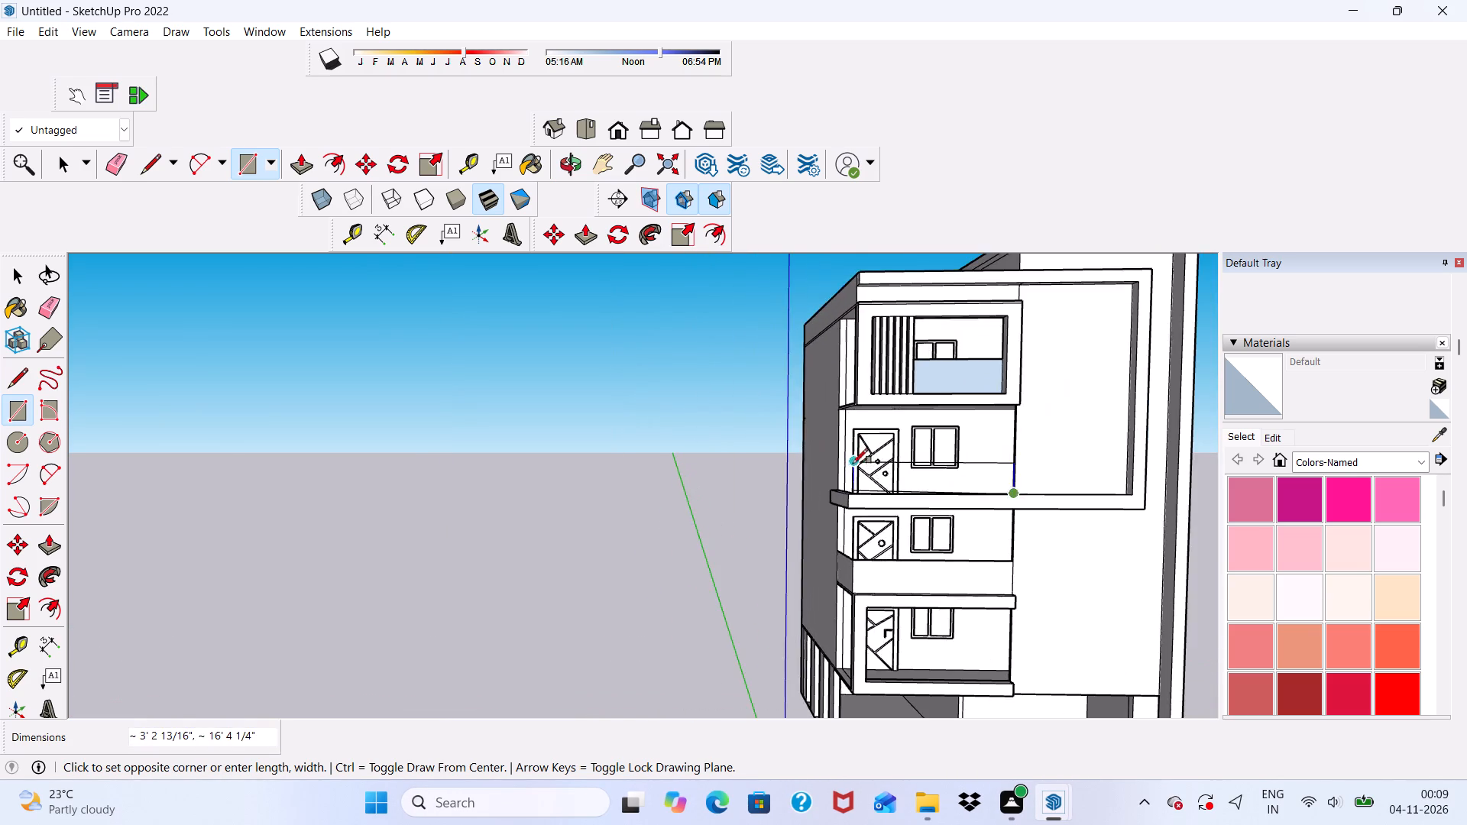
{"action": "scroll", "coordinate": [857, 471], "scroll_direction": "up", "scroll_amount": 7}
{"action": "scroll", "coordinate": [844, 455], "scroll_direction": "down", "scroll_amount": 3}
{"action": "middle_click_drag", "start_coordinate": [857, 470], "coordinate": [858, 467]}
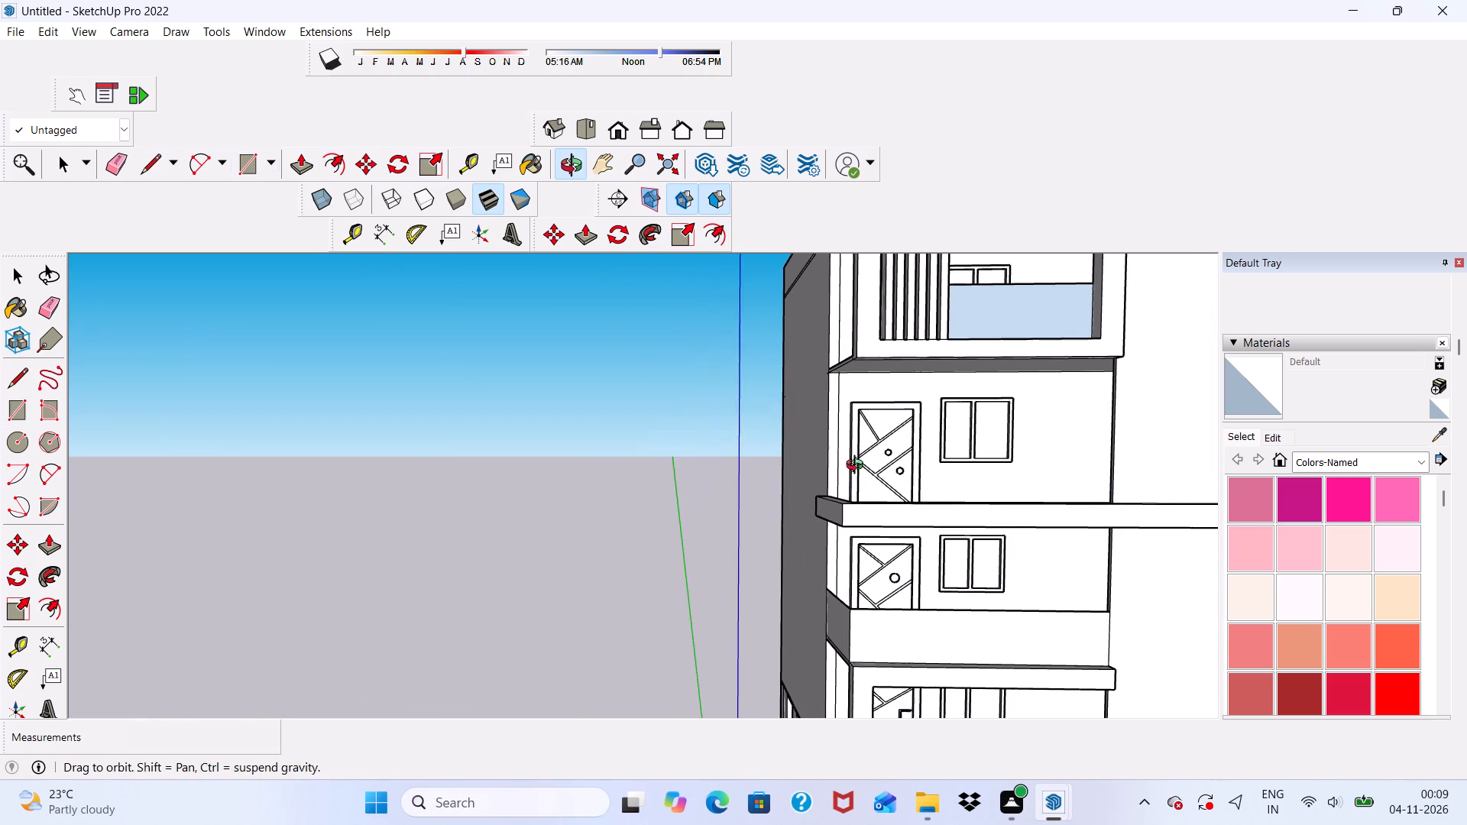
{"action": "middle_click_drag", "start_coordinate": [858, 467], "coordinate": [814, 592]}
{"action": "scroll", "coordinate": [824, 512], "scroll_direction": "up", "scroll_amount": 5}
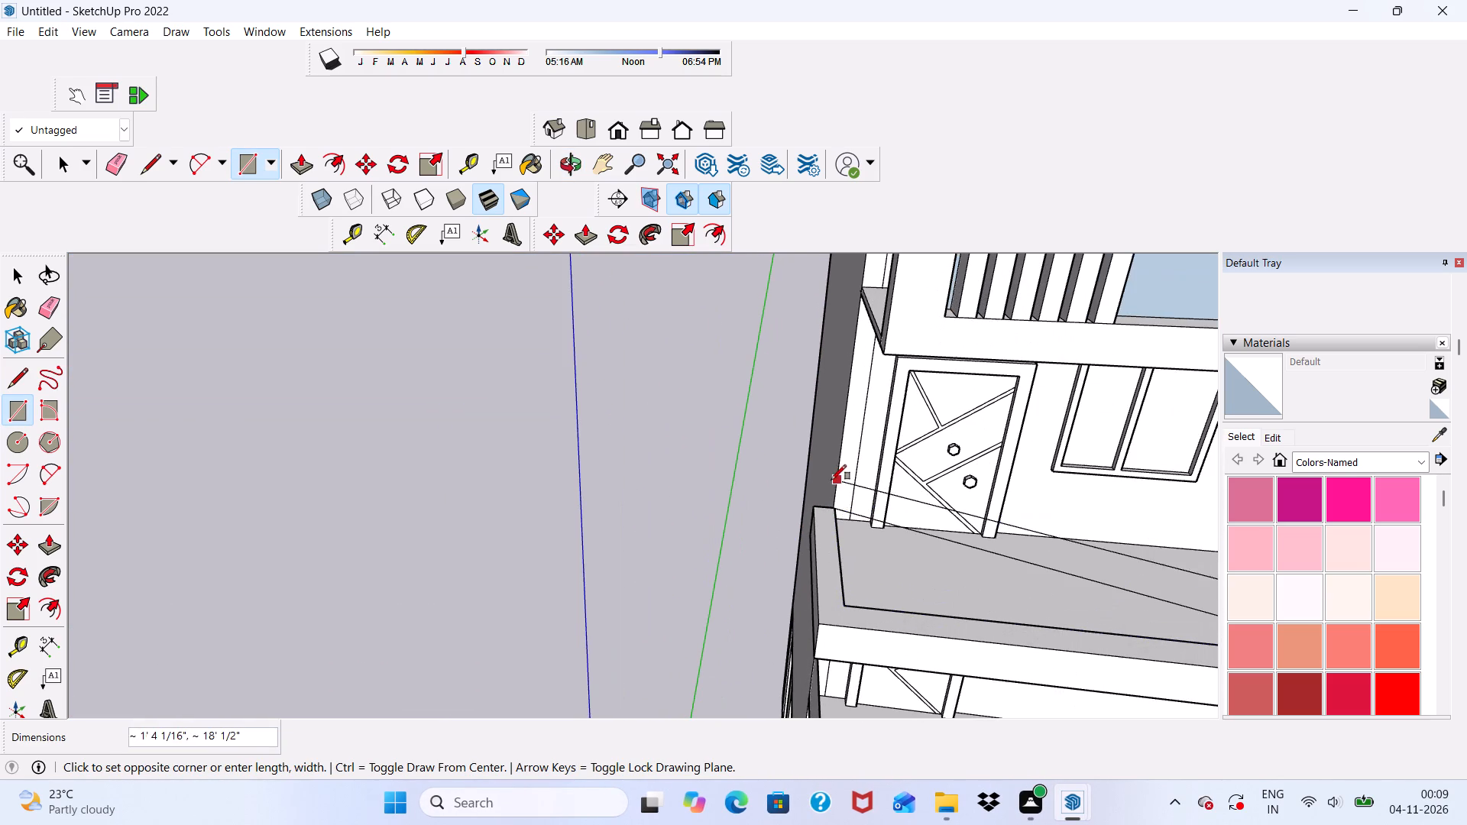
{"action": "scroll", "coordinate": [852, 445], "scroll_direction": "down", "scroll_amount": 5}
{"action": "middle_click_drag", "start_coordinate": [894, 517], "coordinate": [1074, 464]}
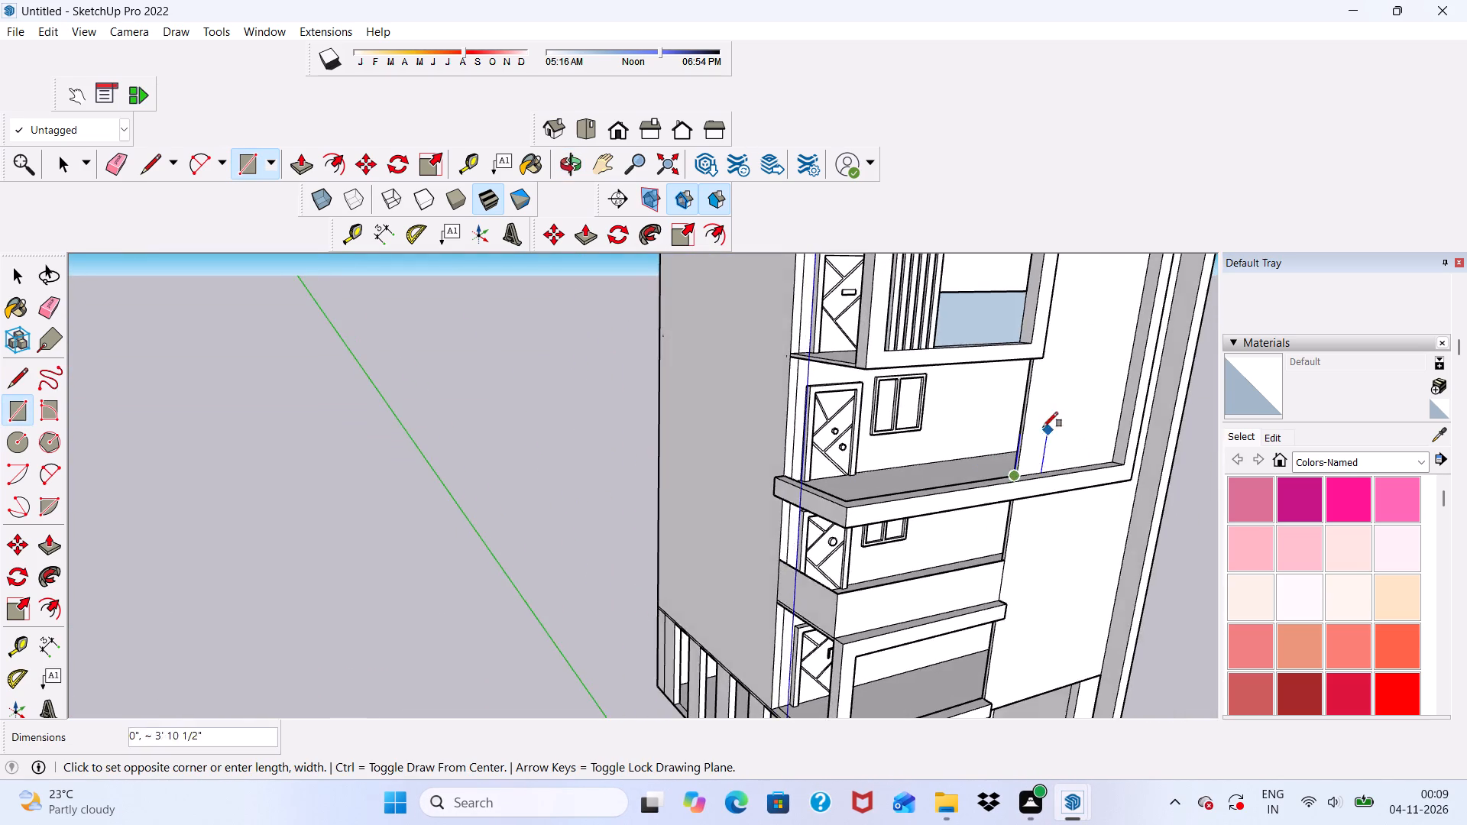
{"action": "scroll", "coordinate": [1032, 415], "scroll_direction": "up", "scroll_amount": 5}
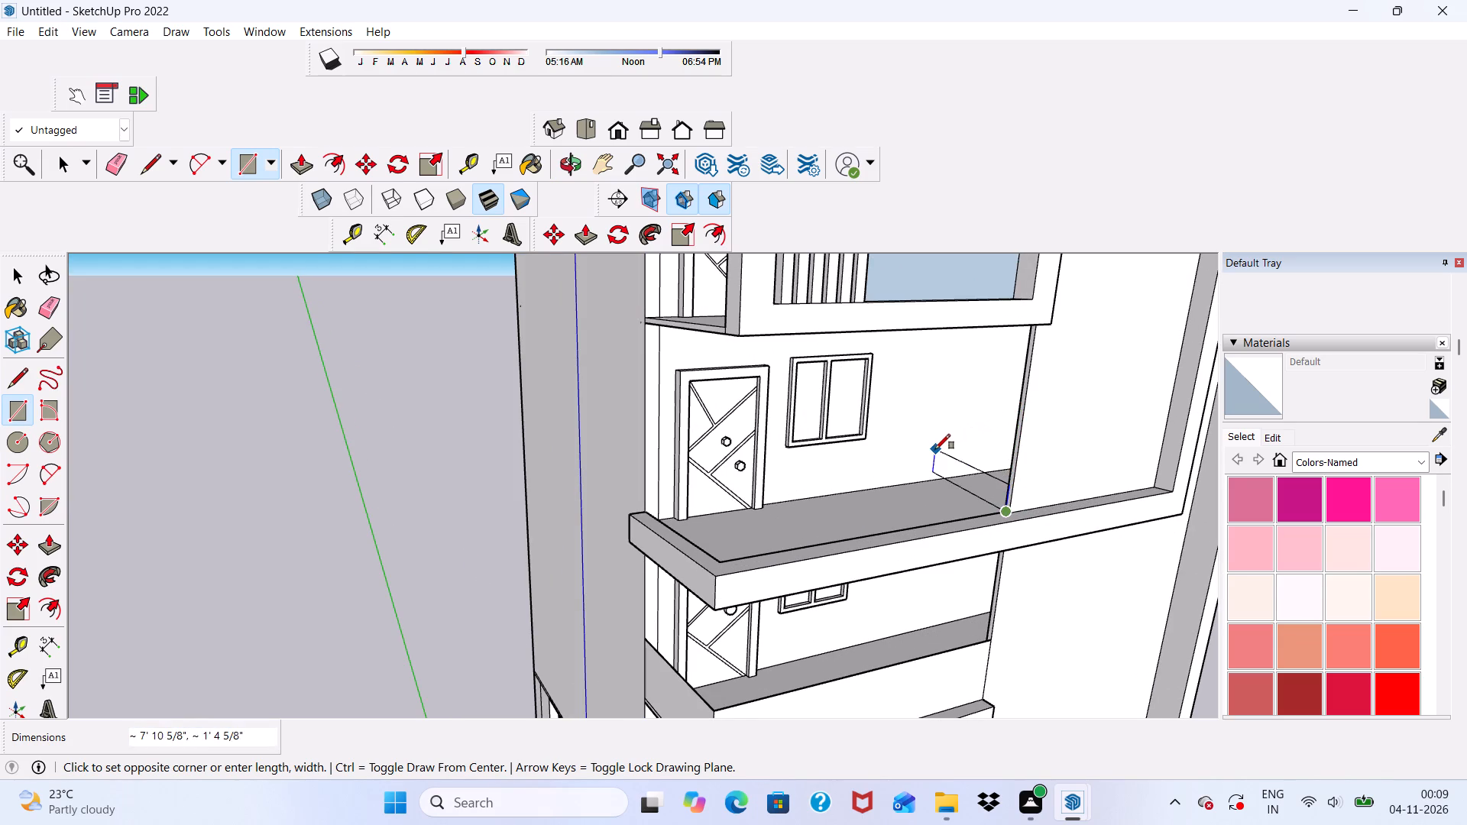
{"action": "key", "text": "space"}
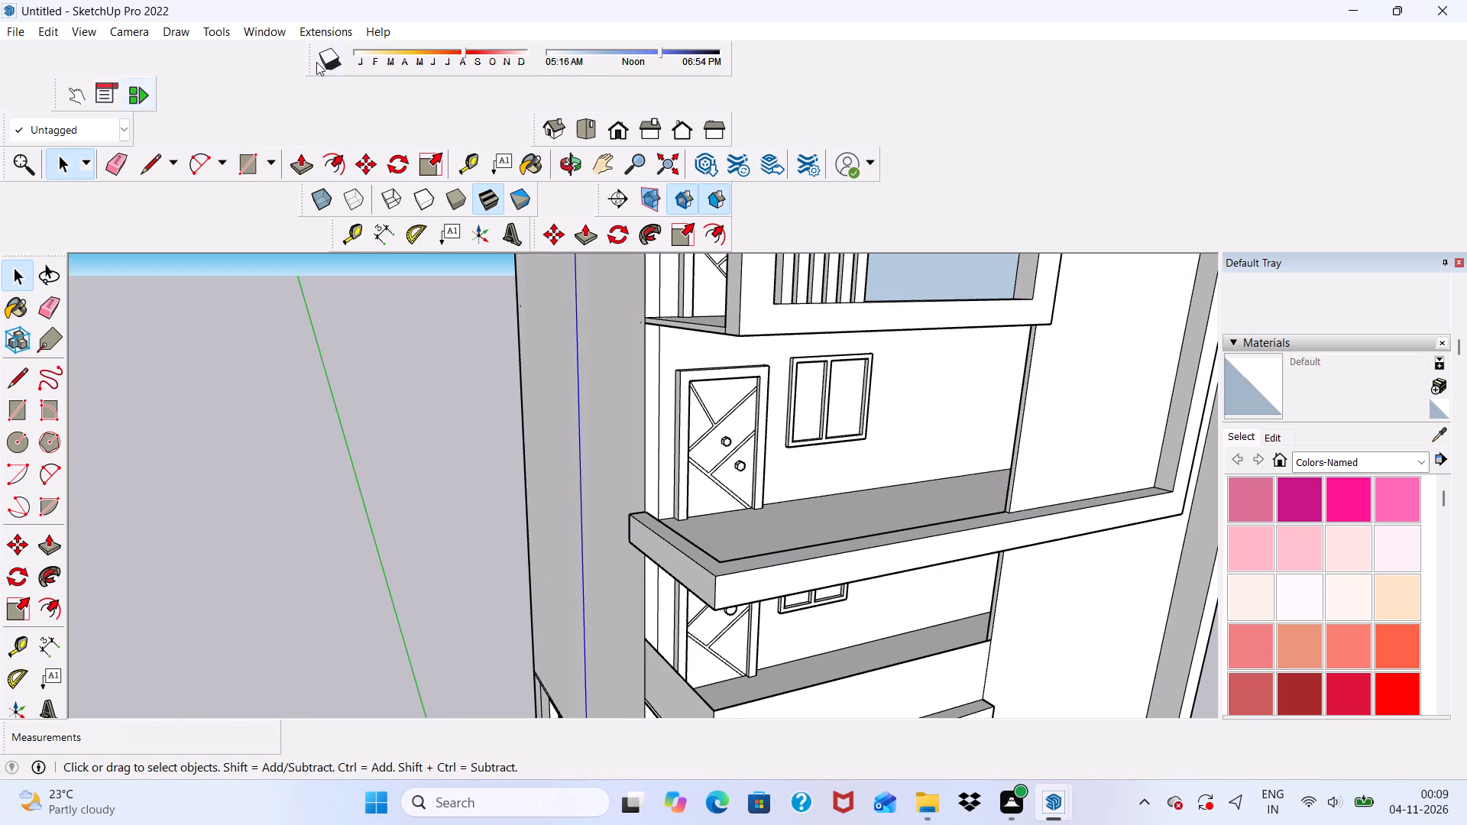
Draw an upright rectangle about 3' 10 3/4" high and 16' 4 15/16" long along the balcony's inner front edge, from beam corner to wall.
{"action": "left_click", "coordinate": [247, 163]}
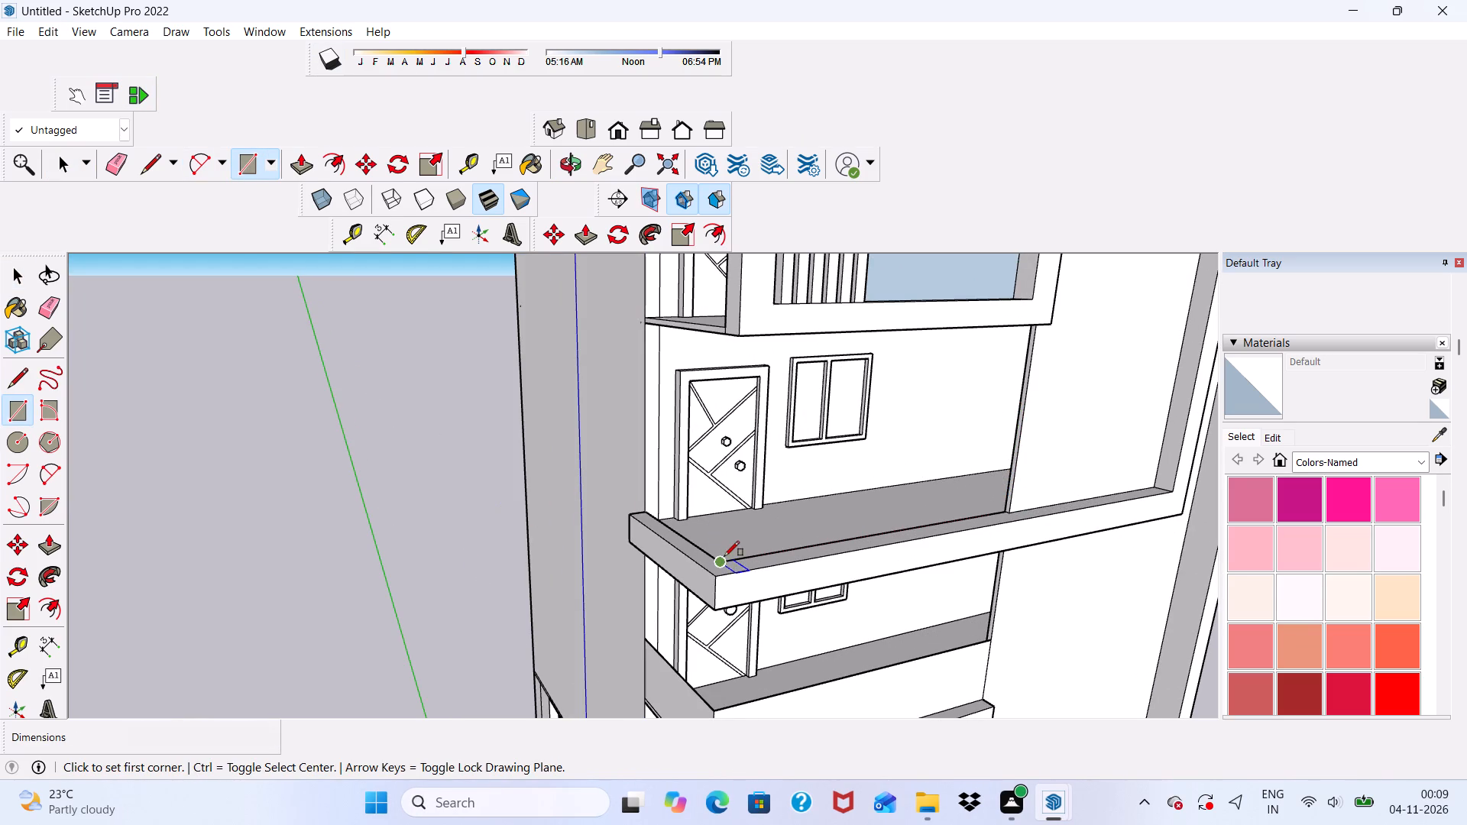
{"action": "left_click", "coordinate": [721, 558]}
{"action": "scroll", "coordinate": [1022, 434], "scroll_direction": "up", "scroll_amount": 2}
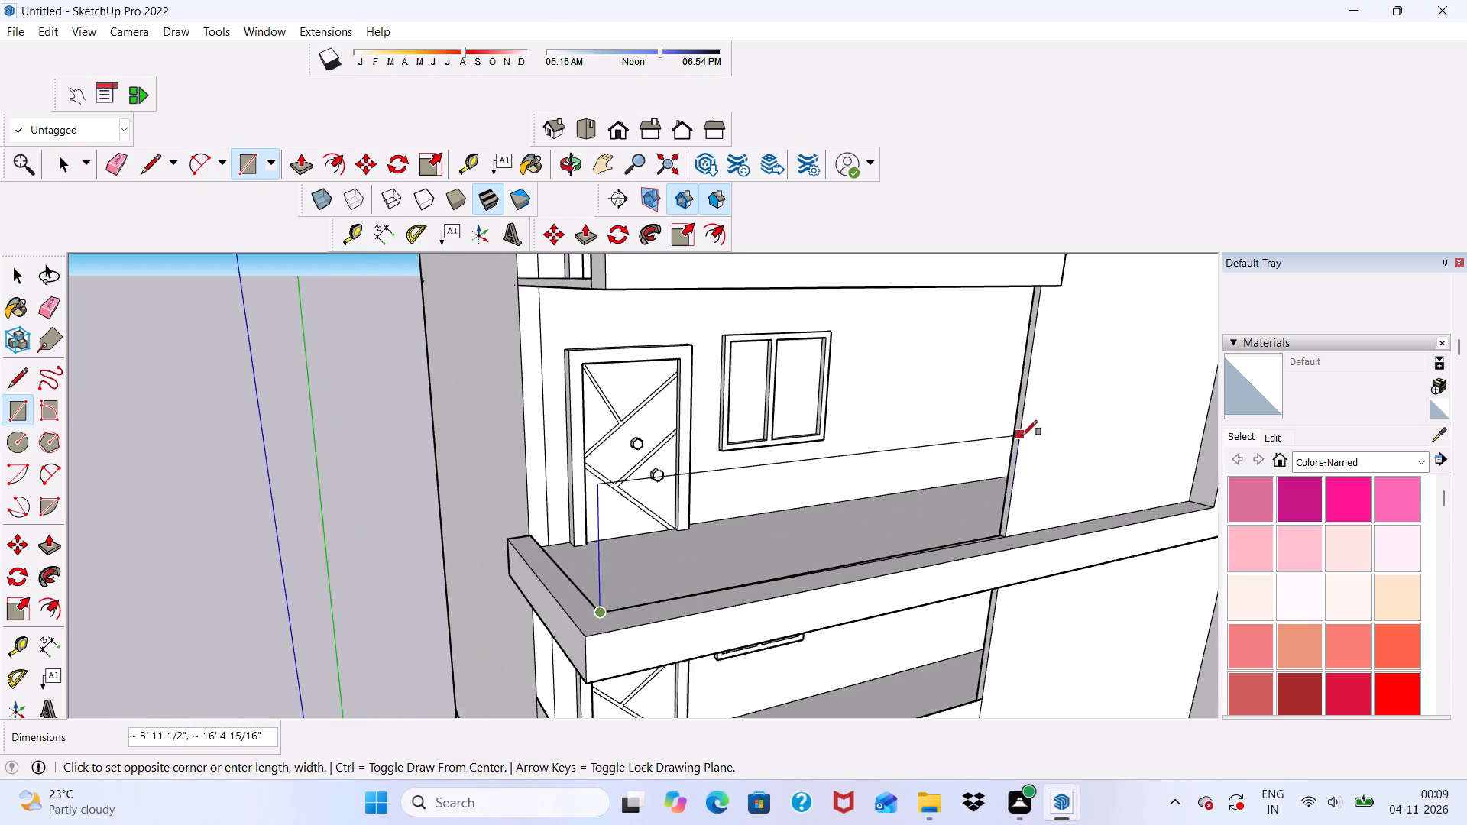
{"action": "scroll", "coordinate": [1022, 435], "scroll_direction": "up", "scroll_amount": 4}
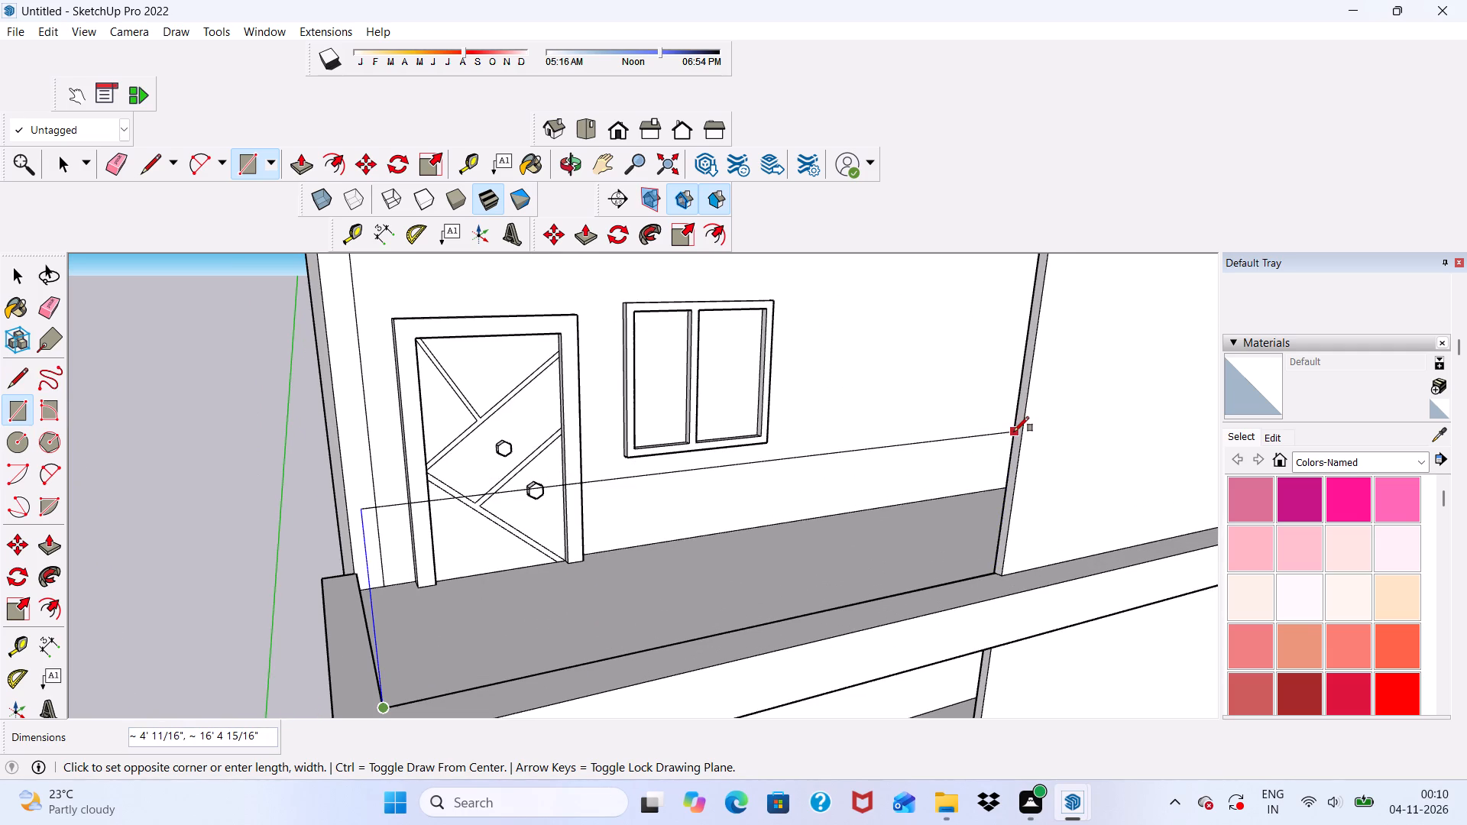
{"action": "left_click", "coordinate": [1015, 438]}
{"action": "scroll", "coordinate": [946, 358], "scroll_direction": "down", "scroll_amount": 3}
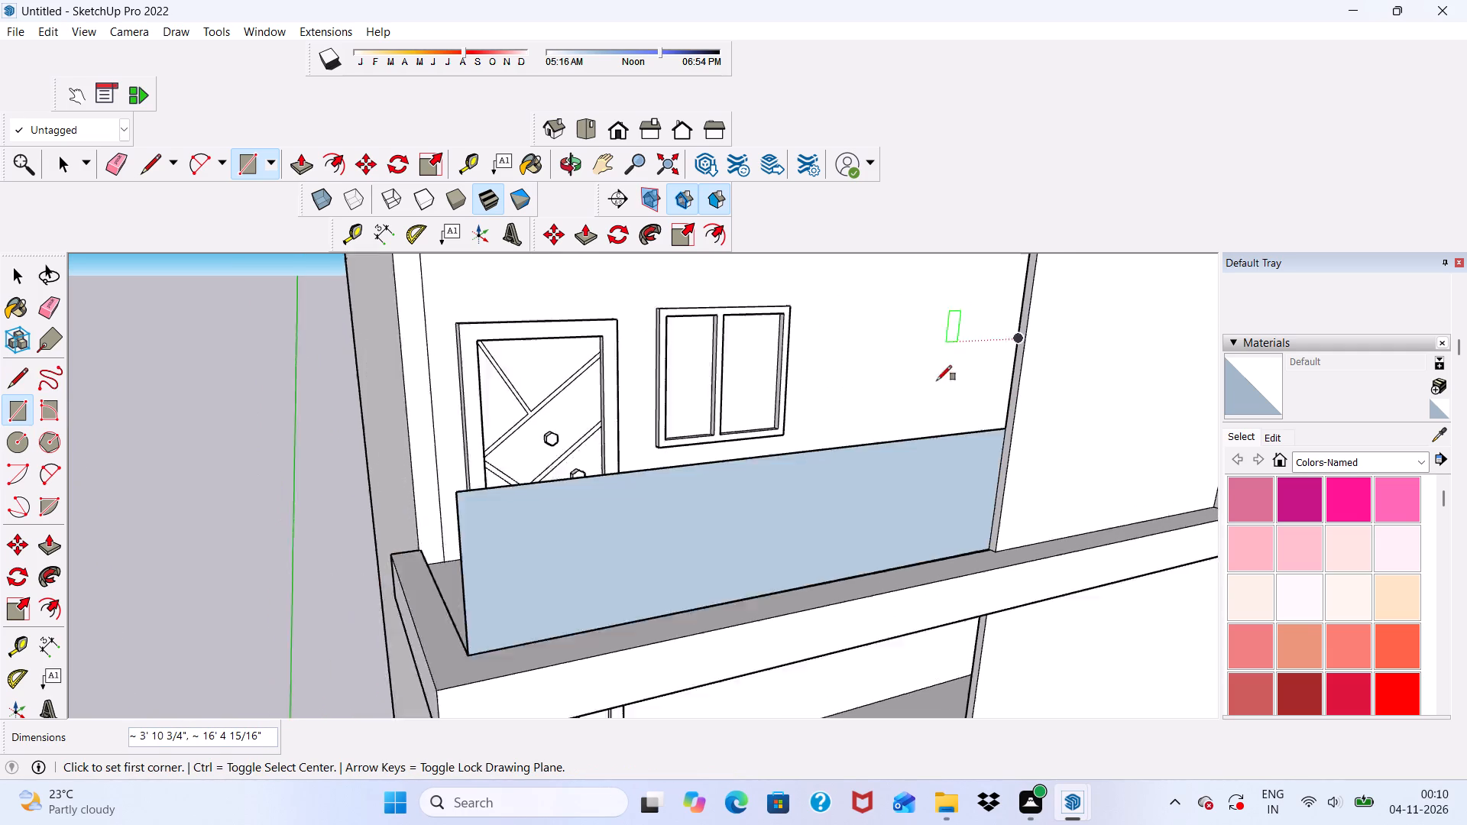
Draw an upright rectangle about 7' 5 11/16" long on the middle balcony's open side, from the wall corner to the front panel's top corner.
{"action": "scroll", "coordinate": [937, 380], "scroll_direction": "down", "scroll_amount": 2}
{"action": "middle_click_drag", "start_coordinate": [908, 458], "coordinate": [964, 454]}
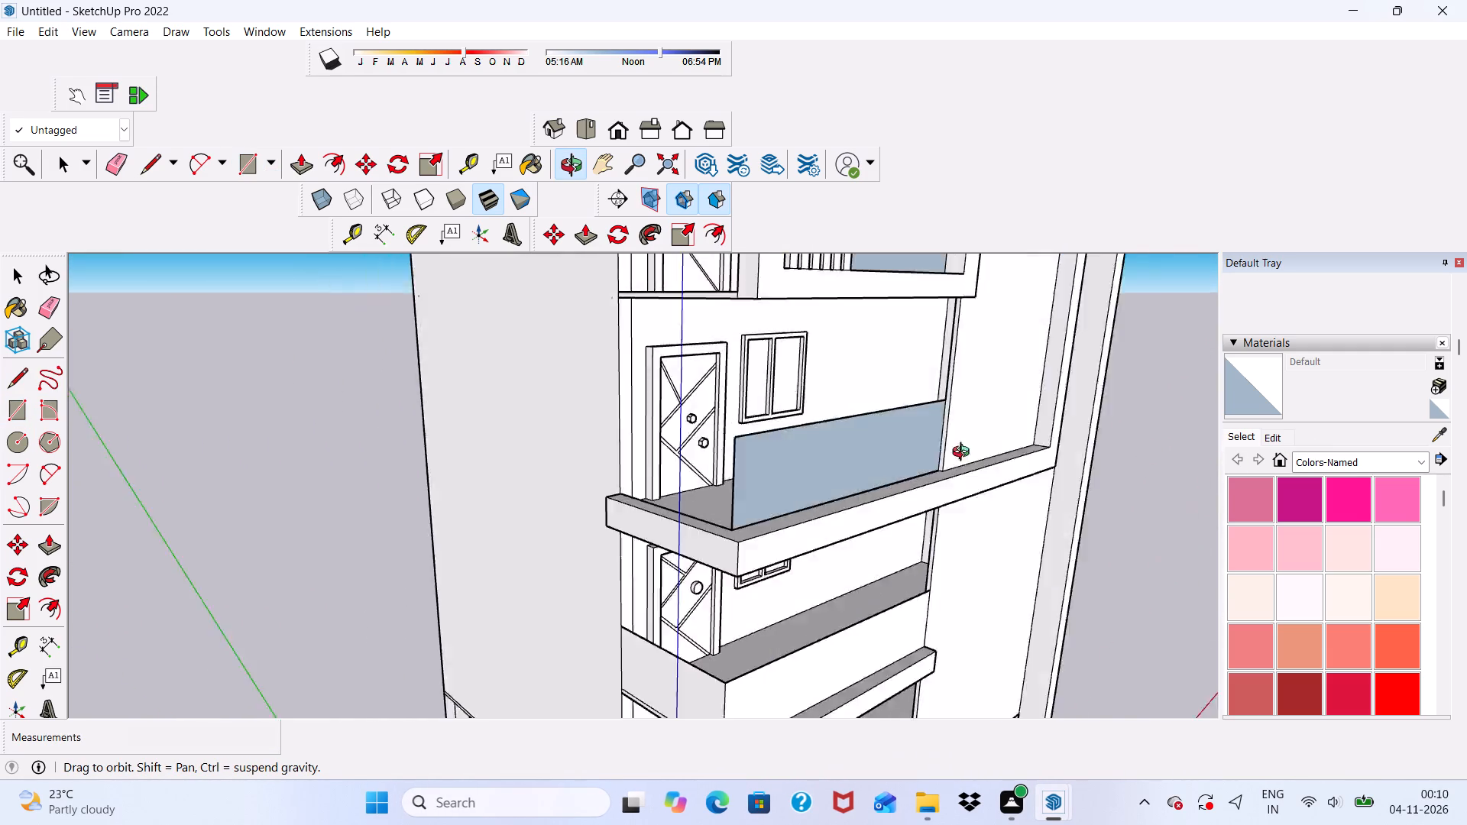
{"action": "middle_click_drag", "start_coordinate": [964, 454], "coordinate": [1200, 475]}
{"action": "scroll", "coordinate": [664, 509], "scroll_direction": "up", "scroll_amount": 9}
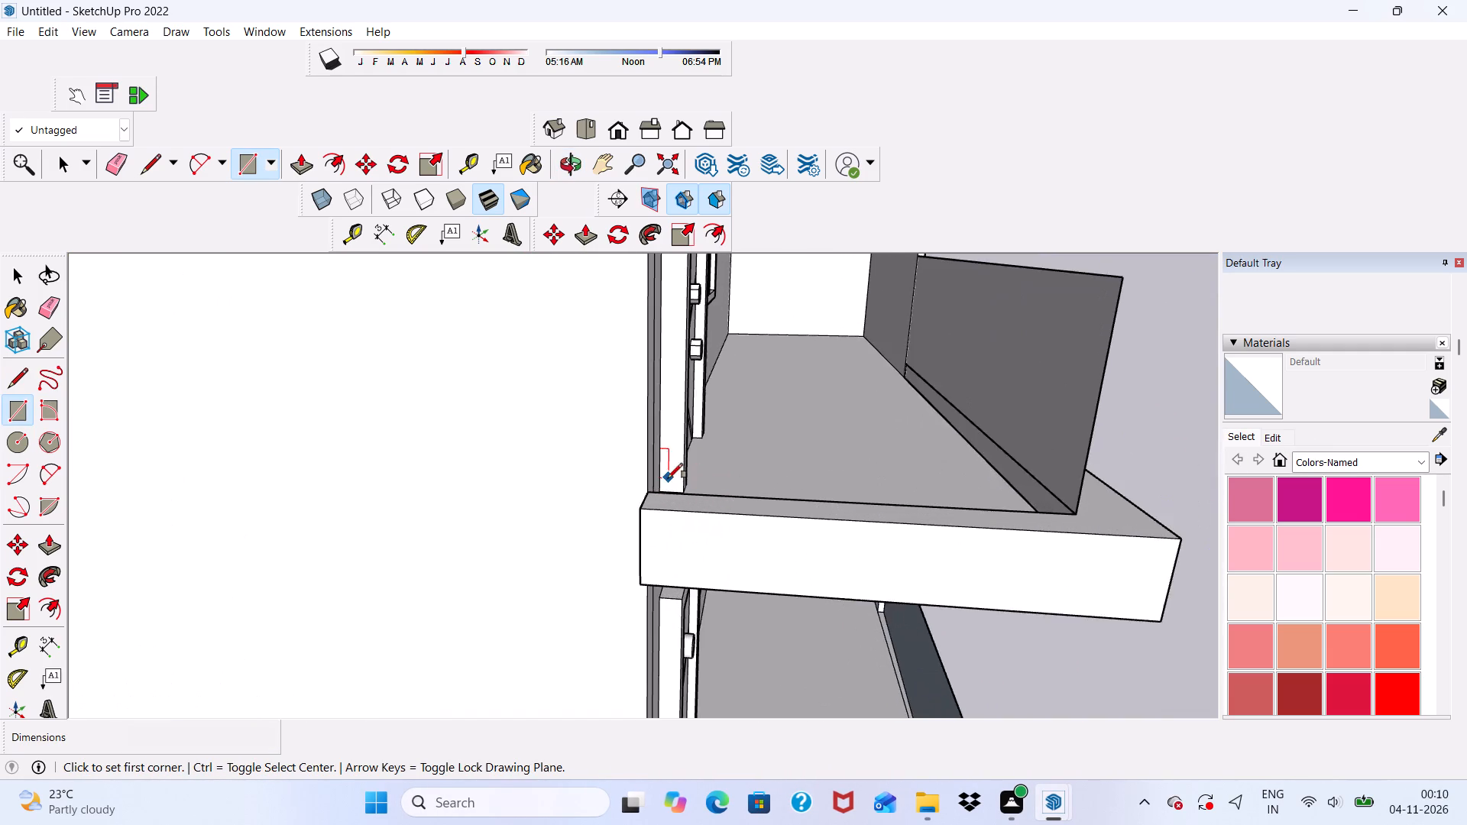
{"action": "scroll", "coordinate": [668, 478], "scroll_direction": "up", "scroll_amount": 11}
{"action": "left_click", "coordinate": [625, 512]}
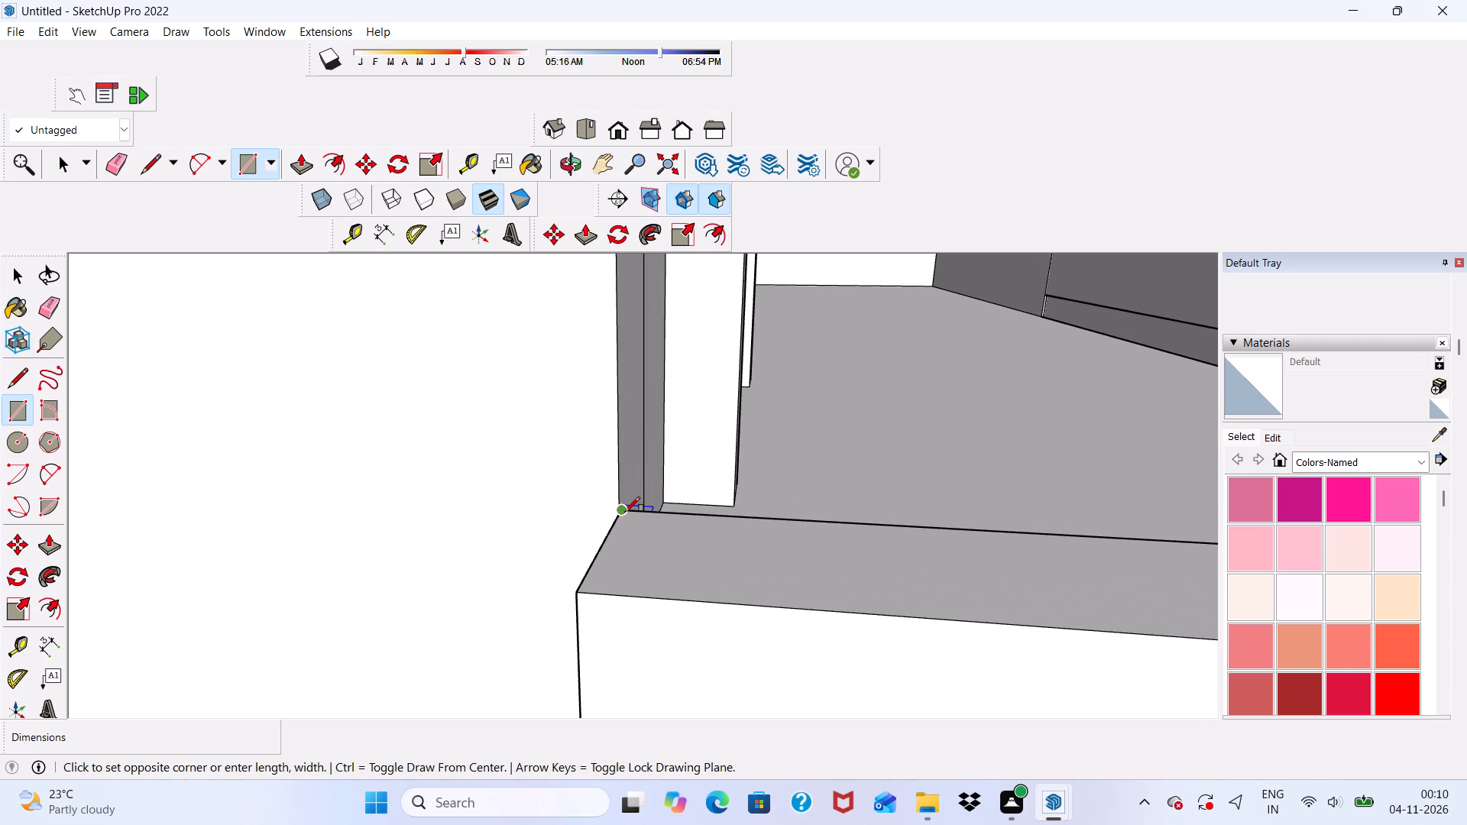
{"action": "scroll", "coordinate": [650, 510], "scroll_direction": "down", "scroll_amount": 5}
{"action": "scroll", "coordinate": [745, 491], "scroll_direction": "down", "scroll_amount": 16}
{"action": "scroll", "coordinate": [971, 428], "scroll_direction": "up", "scroll_amount": 5}
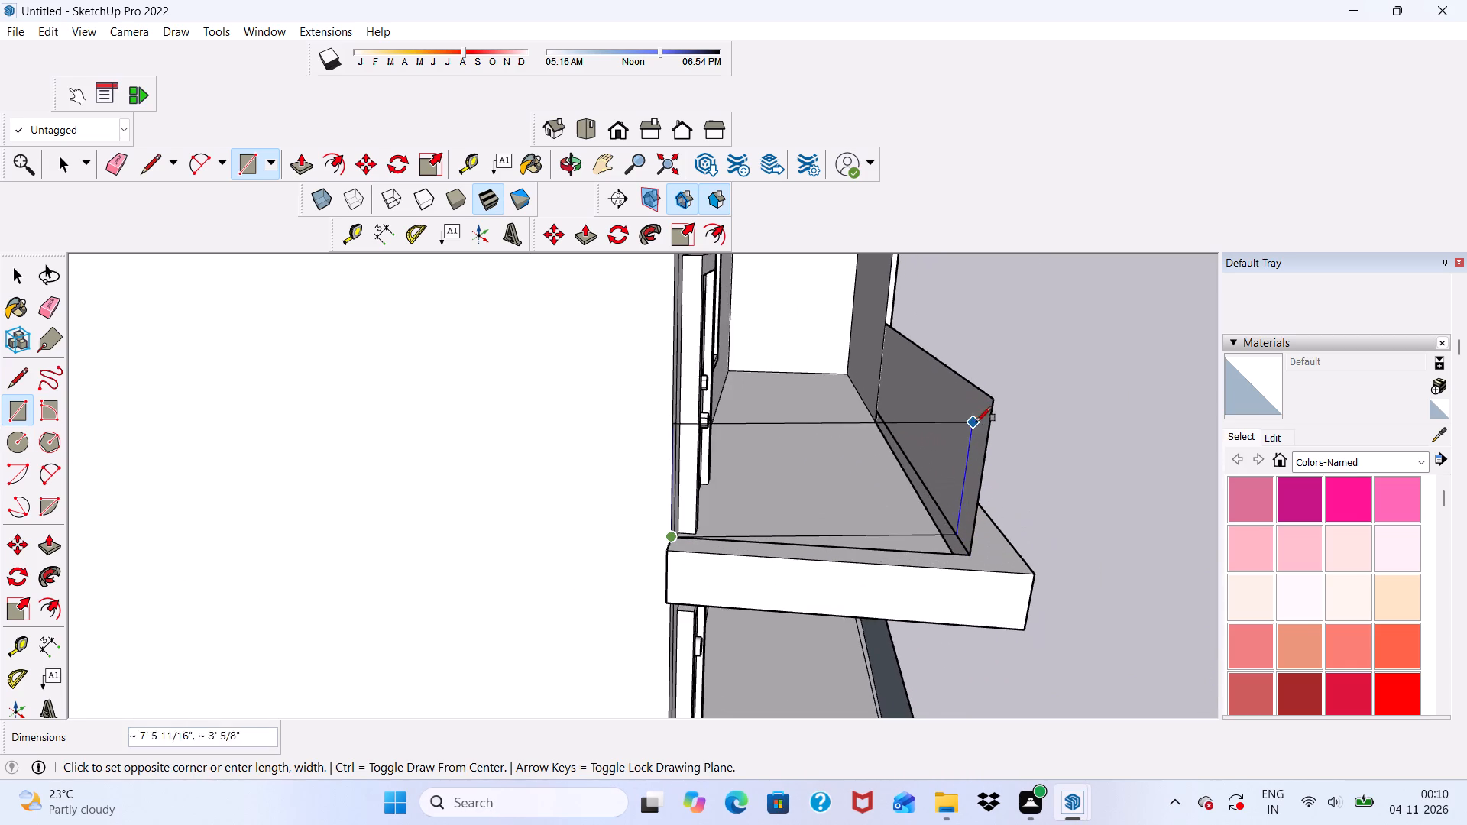
{"action": "left_click", "coordinate": [987, 406]}
{"action": "scroll", "coordinate": [1004, 413], "scroll_direction": "down", "scroll_amount": 1}
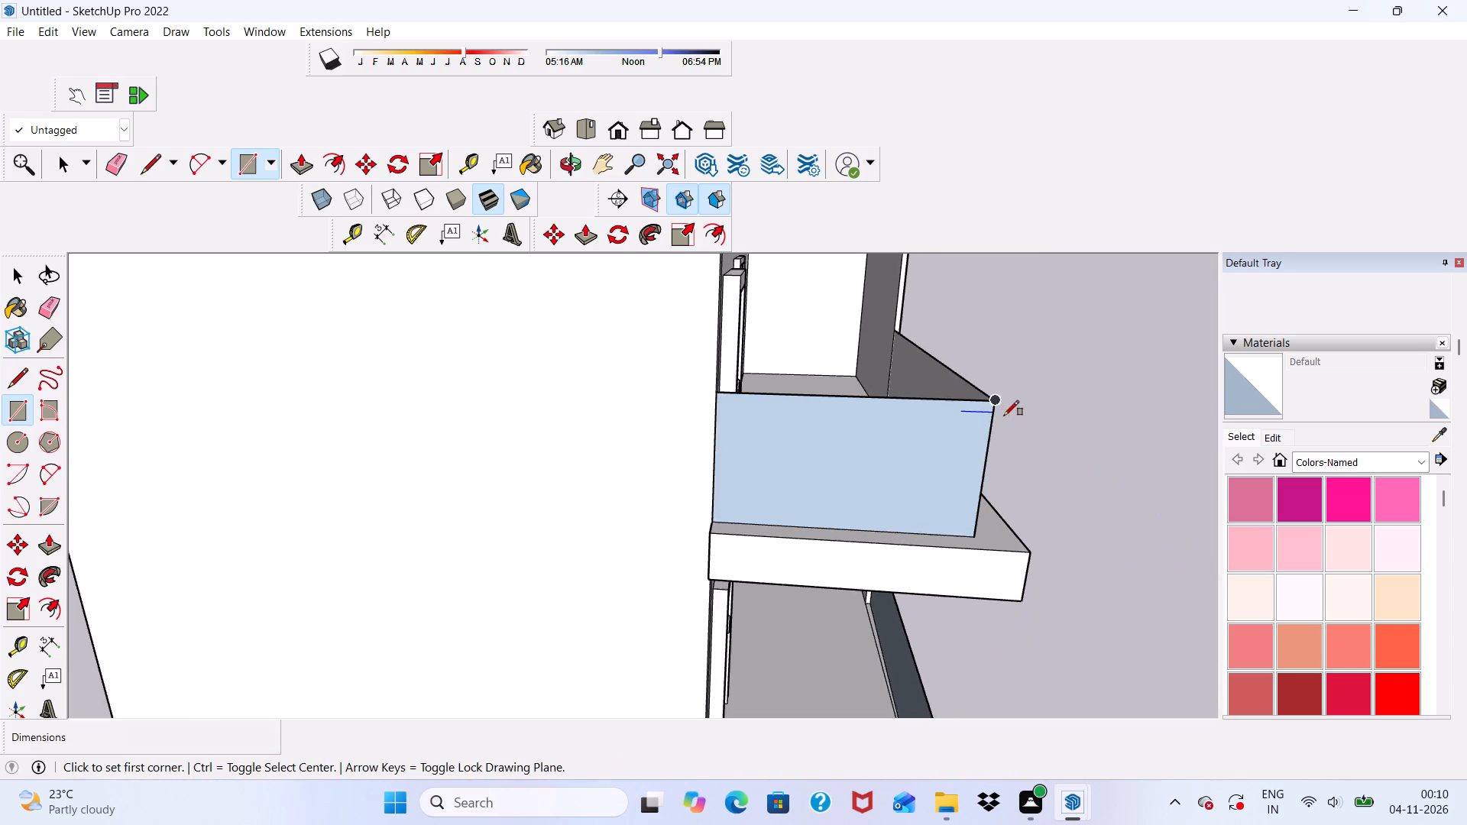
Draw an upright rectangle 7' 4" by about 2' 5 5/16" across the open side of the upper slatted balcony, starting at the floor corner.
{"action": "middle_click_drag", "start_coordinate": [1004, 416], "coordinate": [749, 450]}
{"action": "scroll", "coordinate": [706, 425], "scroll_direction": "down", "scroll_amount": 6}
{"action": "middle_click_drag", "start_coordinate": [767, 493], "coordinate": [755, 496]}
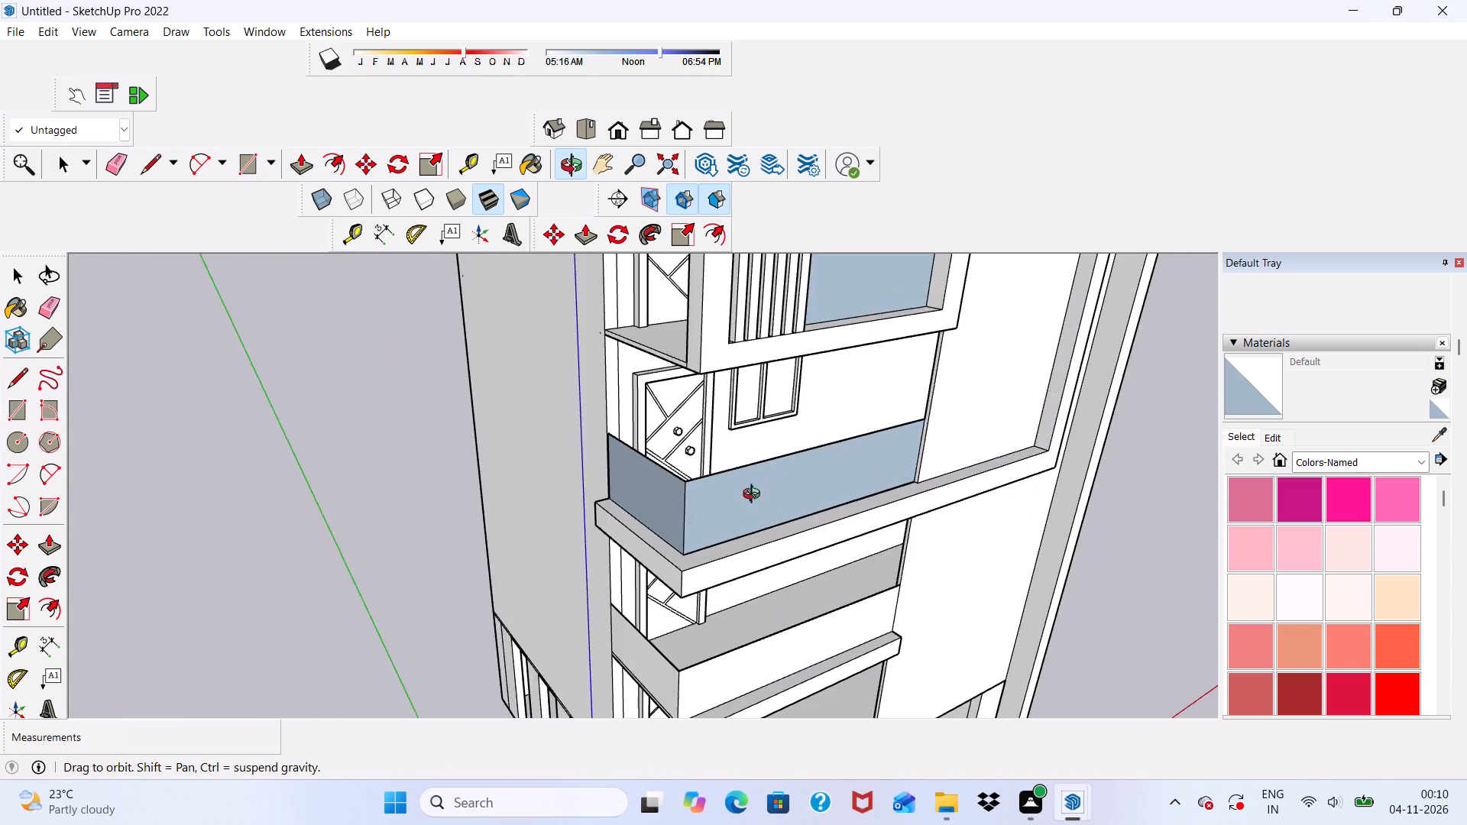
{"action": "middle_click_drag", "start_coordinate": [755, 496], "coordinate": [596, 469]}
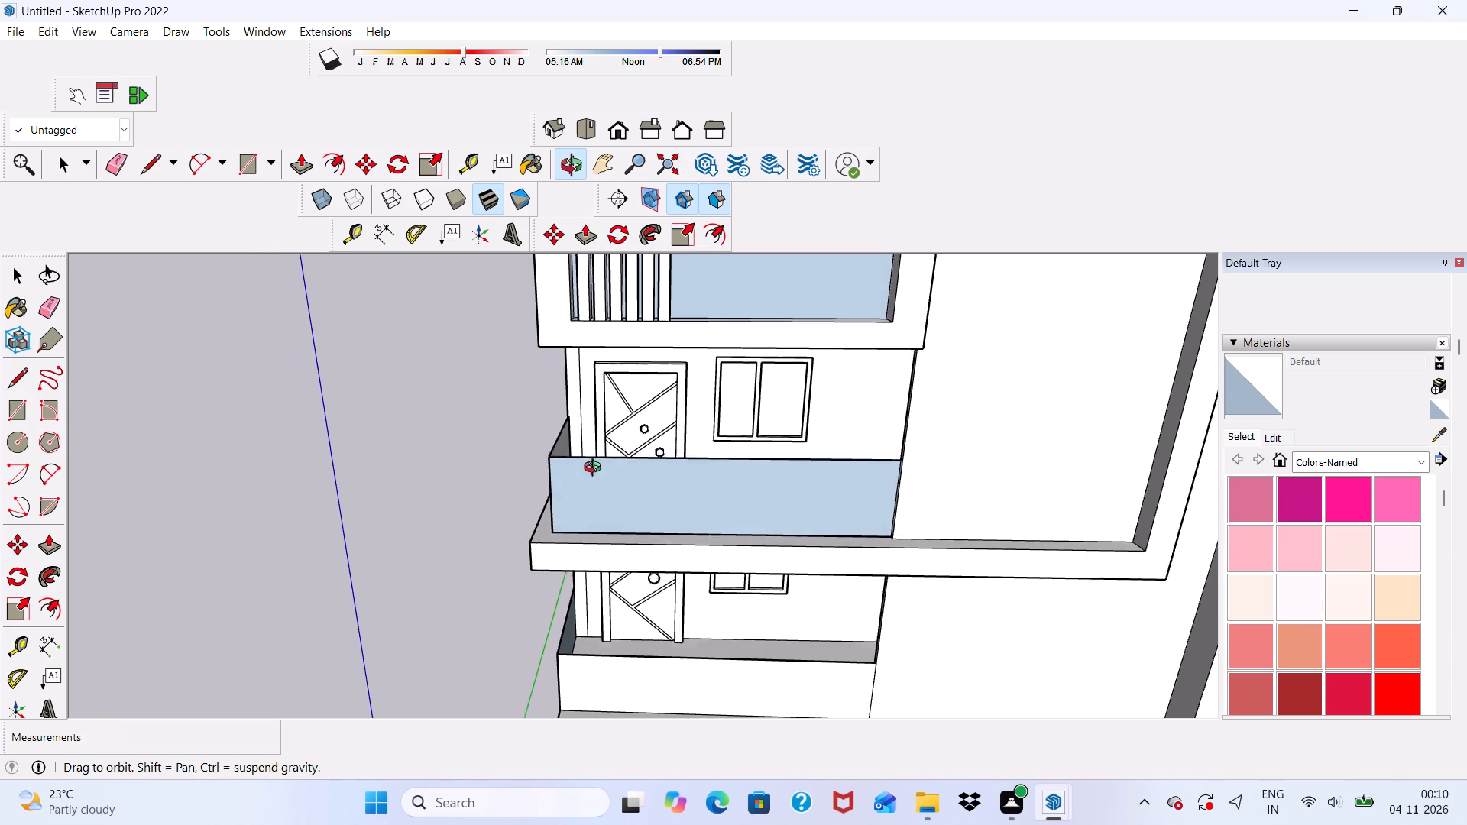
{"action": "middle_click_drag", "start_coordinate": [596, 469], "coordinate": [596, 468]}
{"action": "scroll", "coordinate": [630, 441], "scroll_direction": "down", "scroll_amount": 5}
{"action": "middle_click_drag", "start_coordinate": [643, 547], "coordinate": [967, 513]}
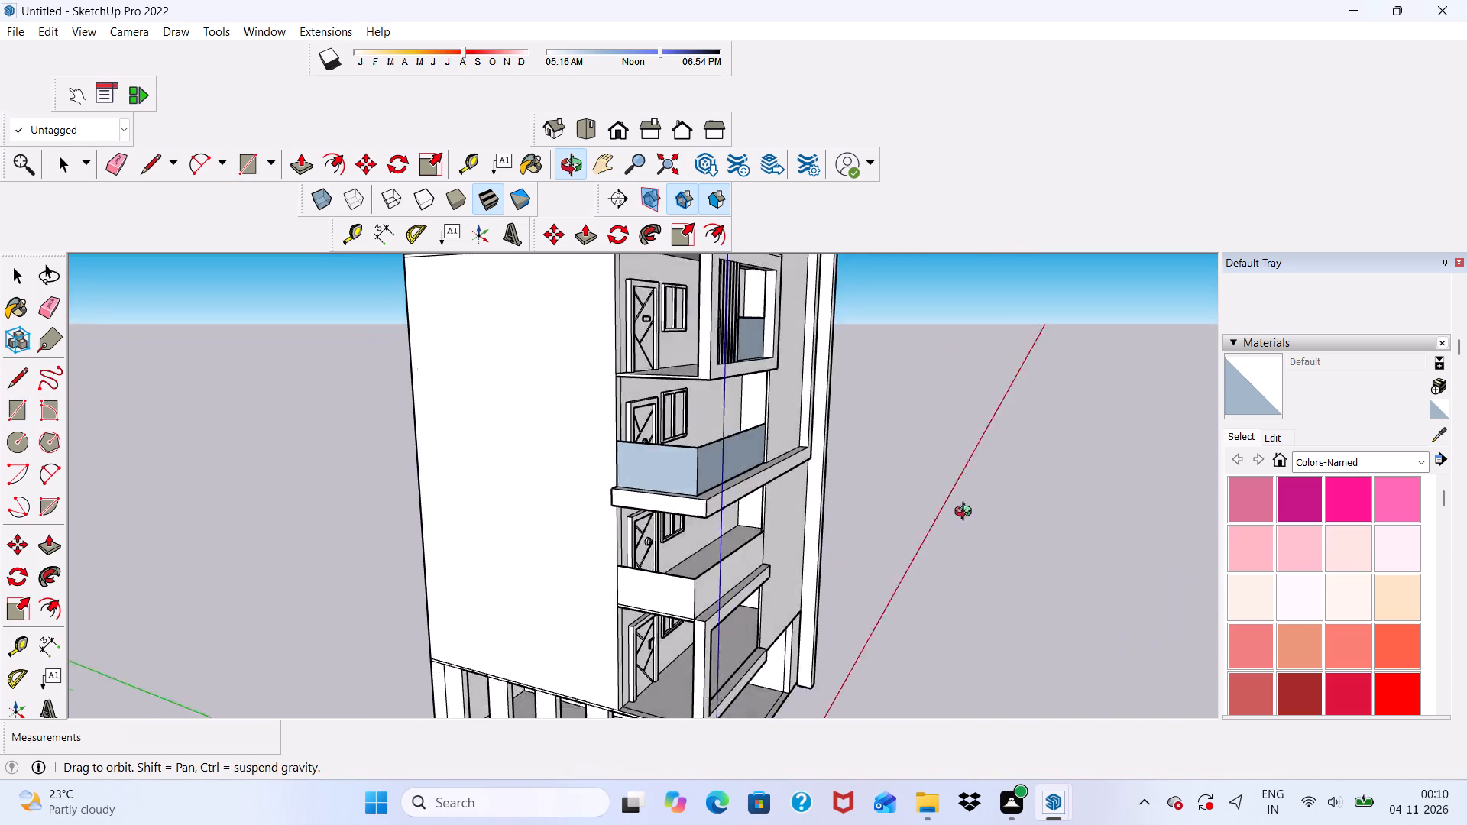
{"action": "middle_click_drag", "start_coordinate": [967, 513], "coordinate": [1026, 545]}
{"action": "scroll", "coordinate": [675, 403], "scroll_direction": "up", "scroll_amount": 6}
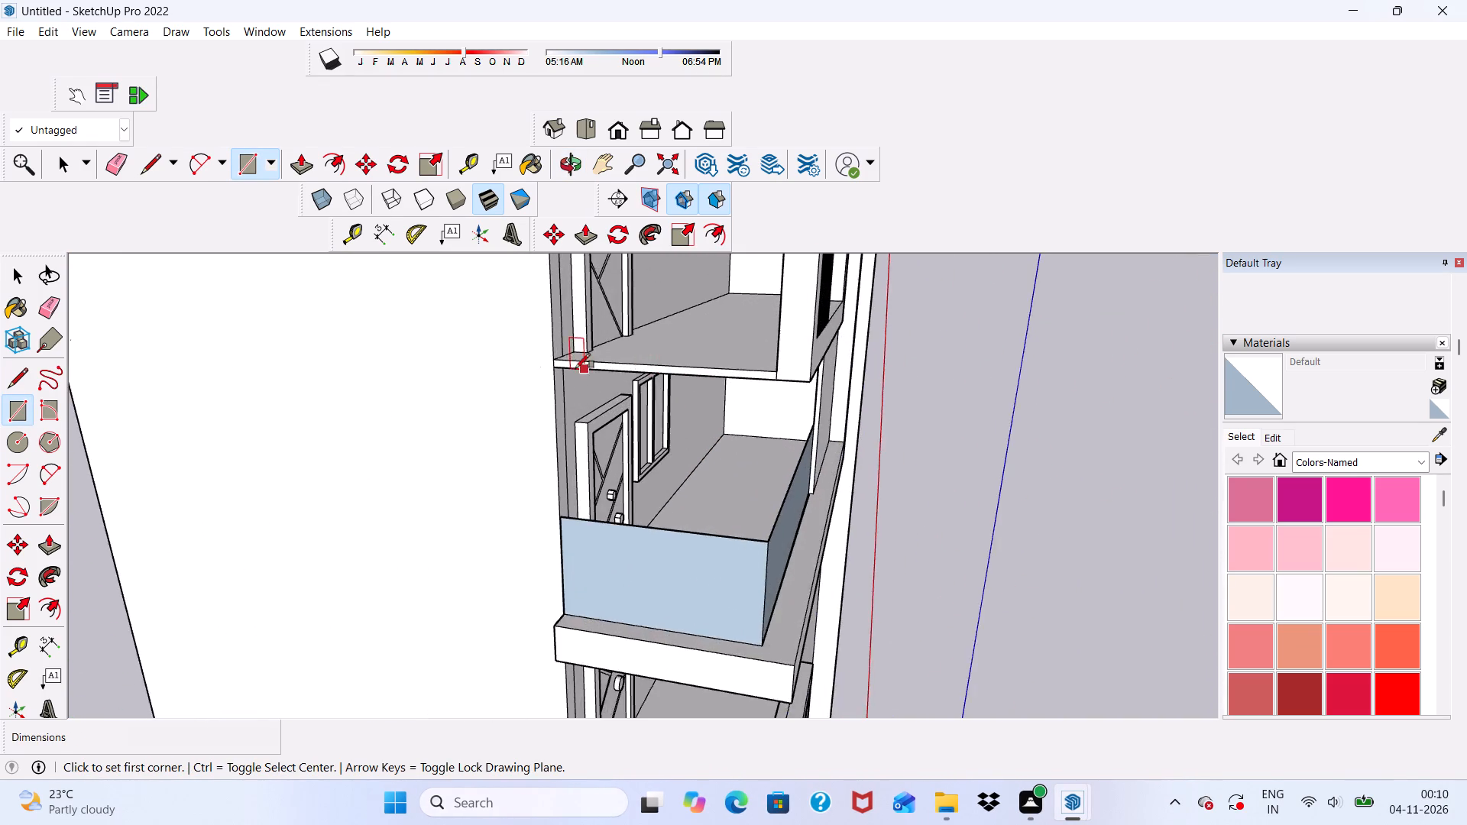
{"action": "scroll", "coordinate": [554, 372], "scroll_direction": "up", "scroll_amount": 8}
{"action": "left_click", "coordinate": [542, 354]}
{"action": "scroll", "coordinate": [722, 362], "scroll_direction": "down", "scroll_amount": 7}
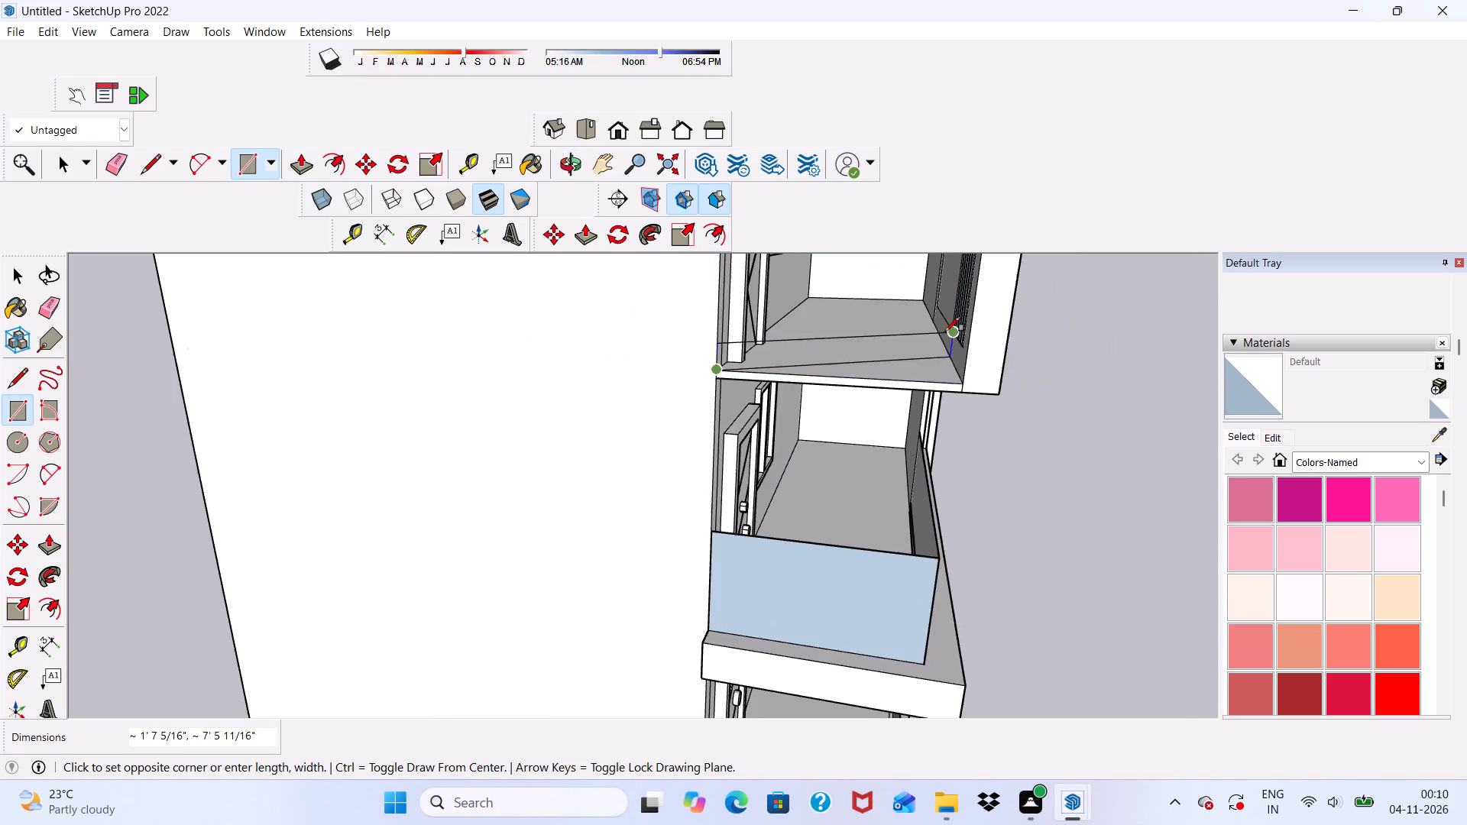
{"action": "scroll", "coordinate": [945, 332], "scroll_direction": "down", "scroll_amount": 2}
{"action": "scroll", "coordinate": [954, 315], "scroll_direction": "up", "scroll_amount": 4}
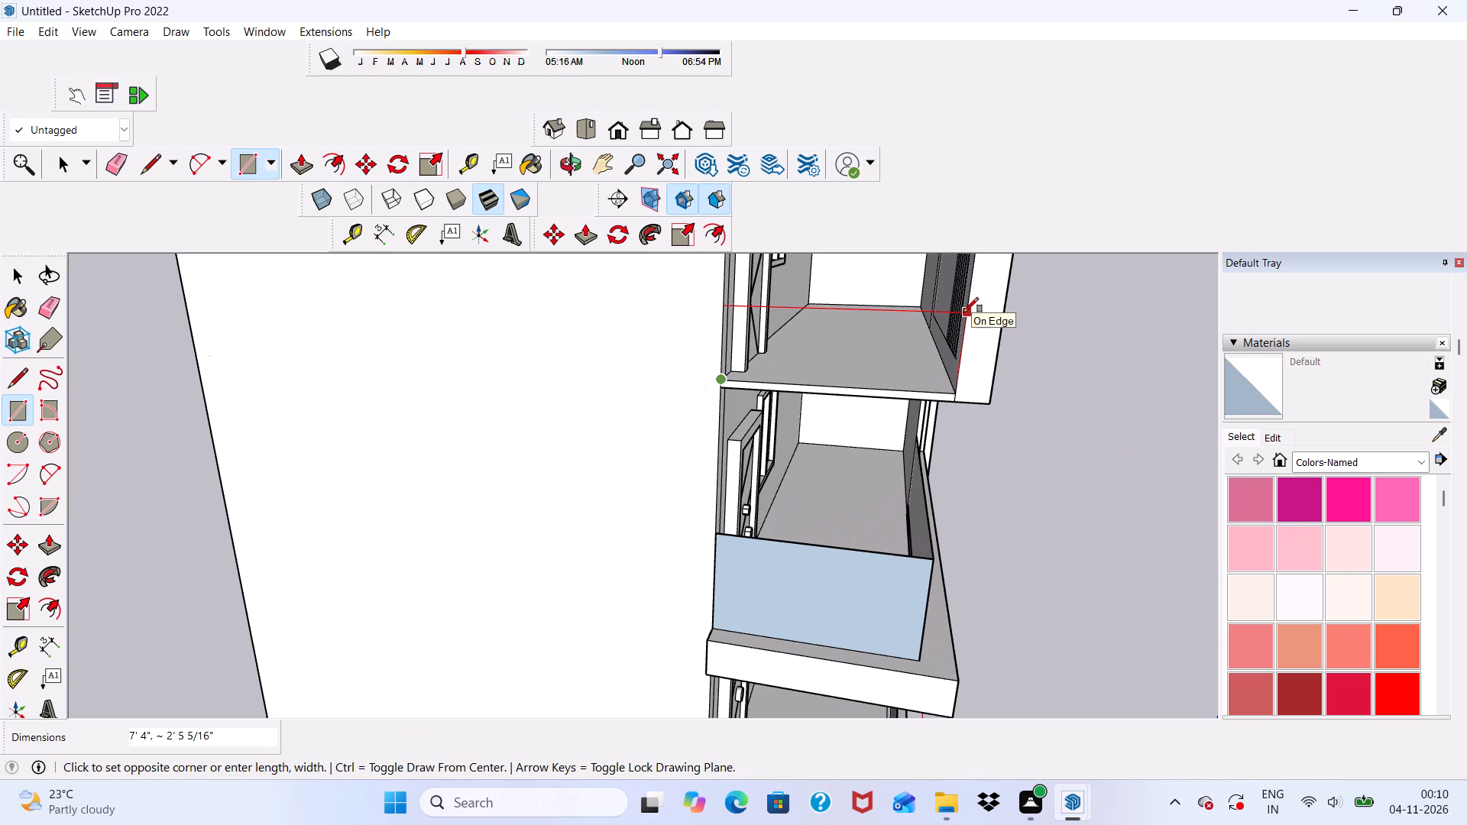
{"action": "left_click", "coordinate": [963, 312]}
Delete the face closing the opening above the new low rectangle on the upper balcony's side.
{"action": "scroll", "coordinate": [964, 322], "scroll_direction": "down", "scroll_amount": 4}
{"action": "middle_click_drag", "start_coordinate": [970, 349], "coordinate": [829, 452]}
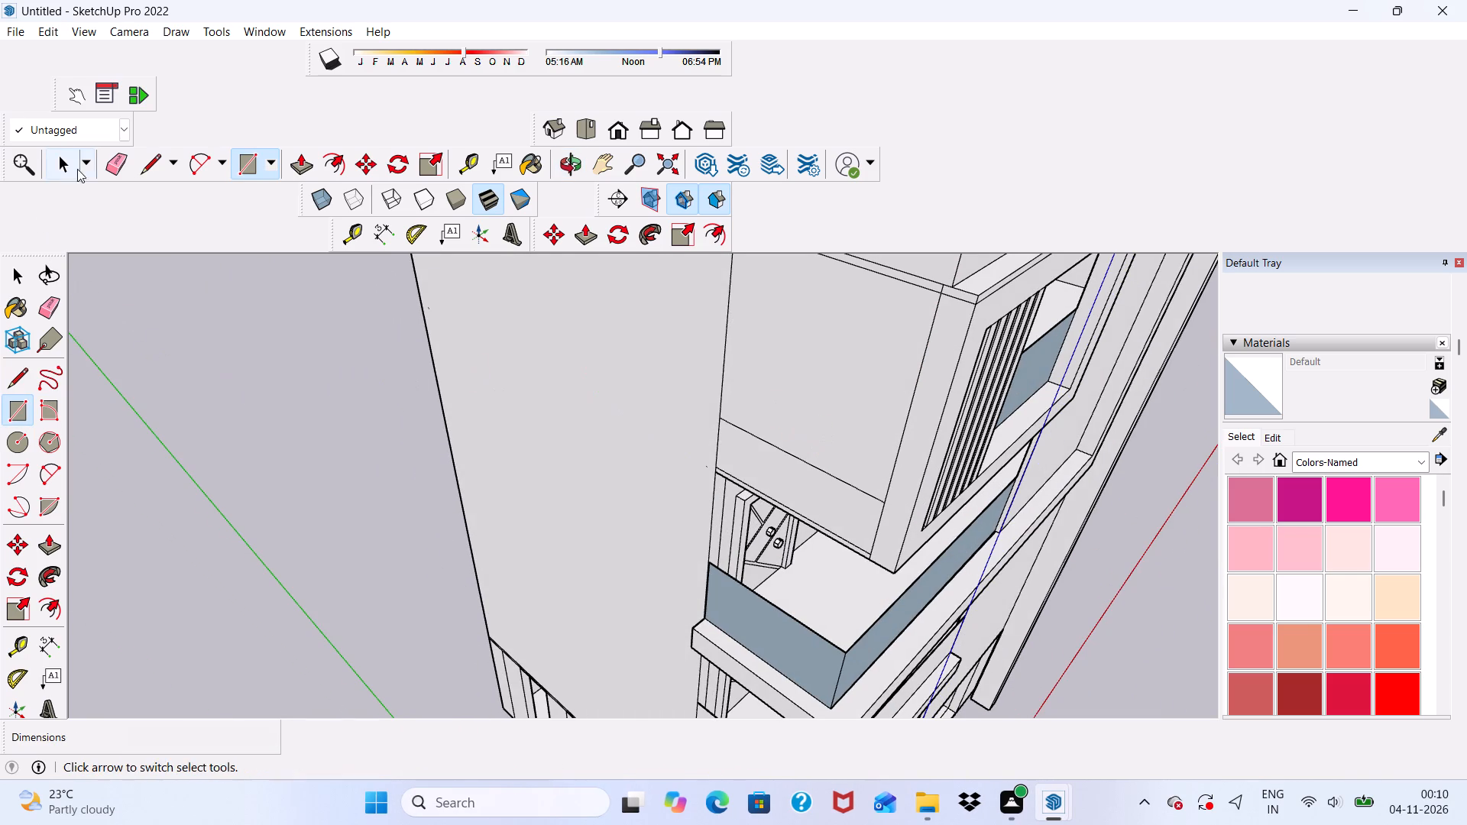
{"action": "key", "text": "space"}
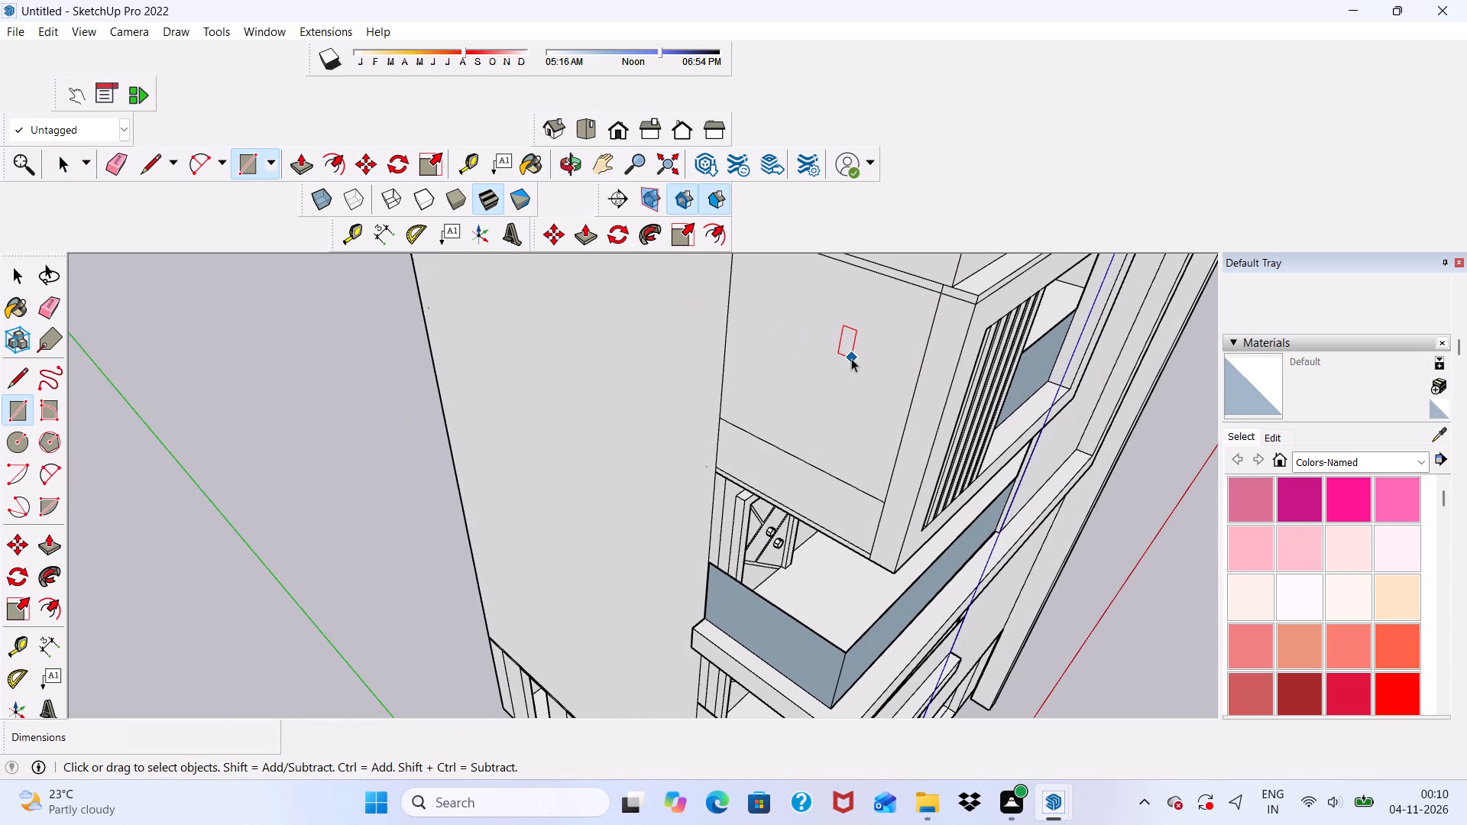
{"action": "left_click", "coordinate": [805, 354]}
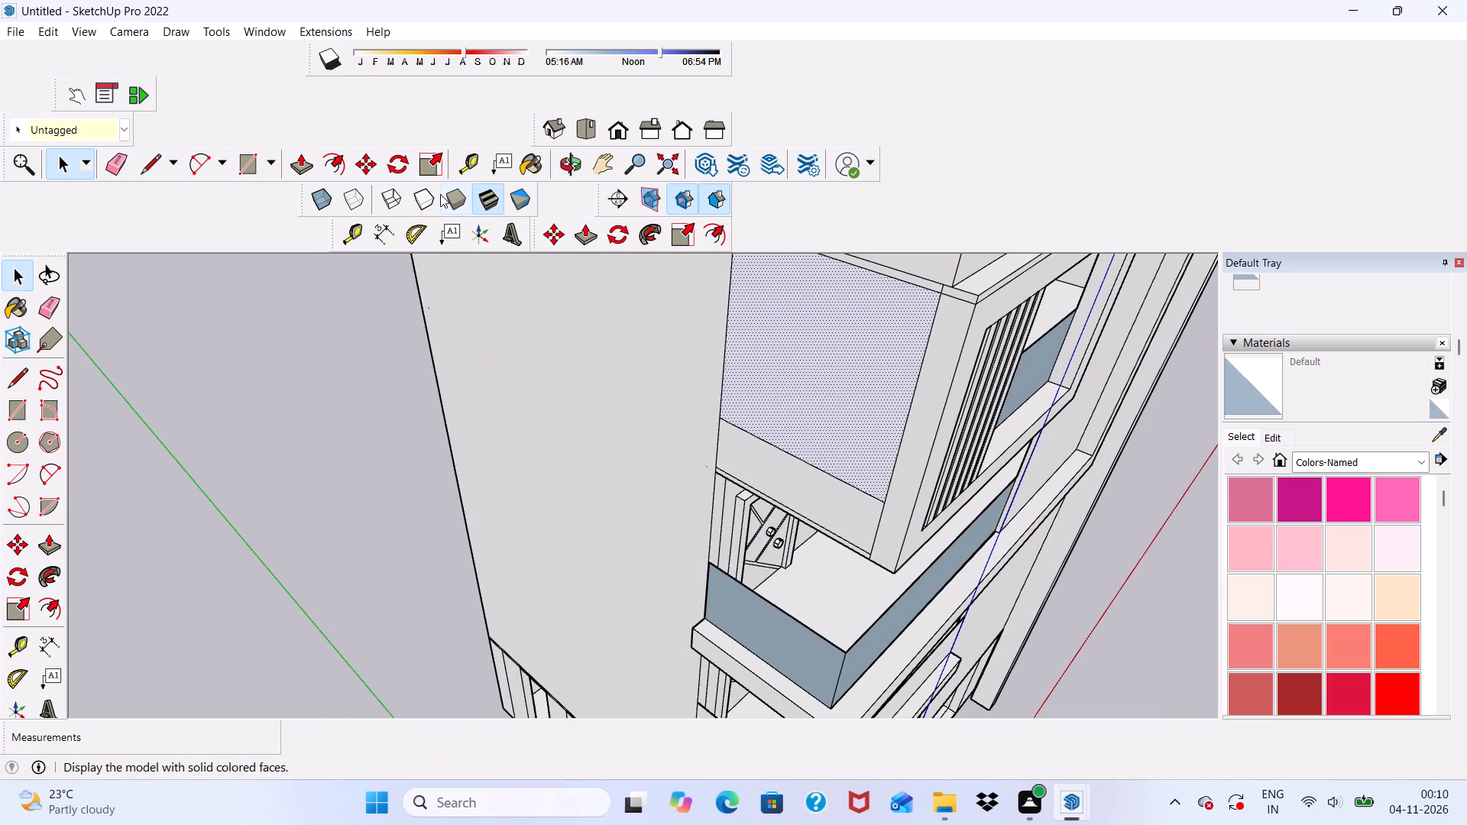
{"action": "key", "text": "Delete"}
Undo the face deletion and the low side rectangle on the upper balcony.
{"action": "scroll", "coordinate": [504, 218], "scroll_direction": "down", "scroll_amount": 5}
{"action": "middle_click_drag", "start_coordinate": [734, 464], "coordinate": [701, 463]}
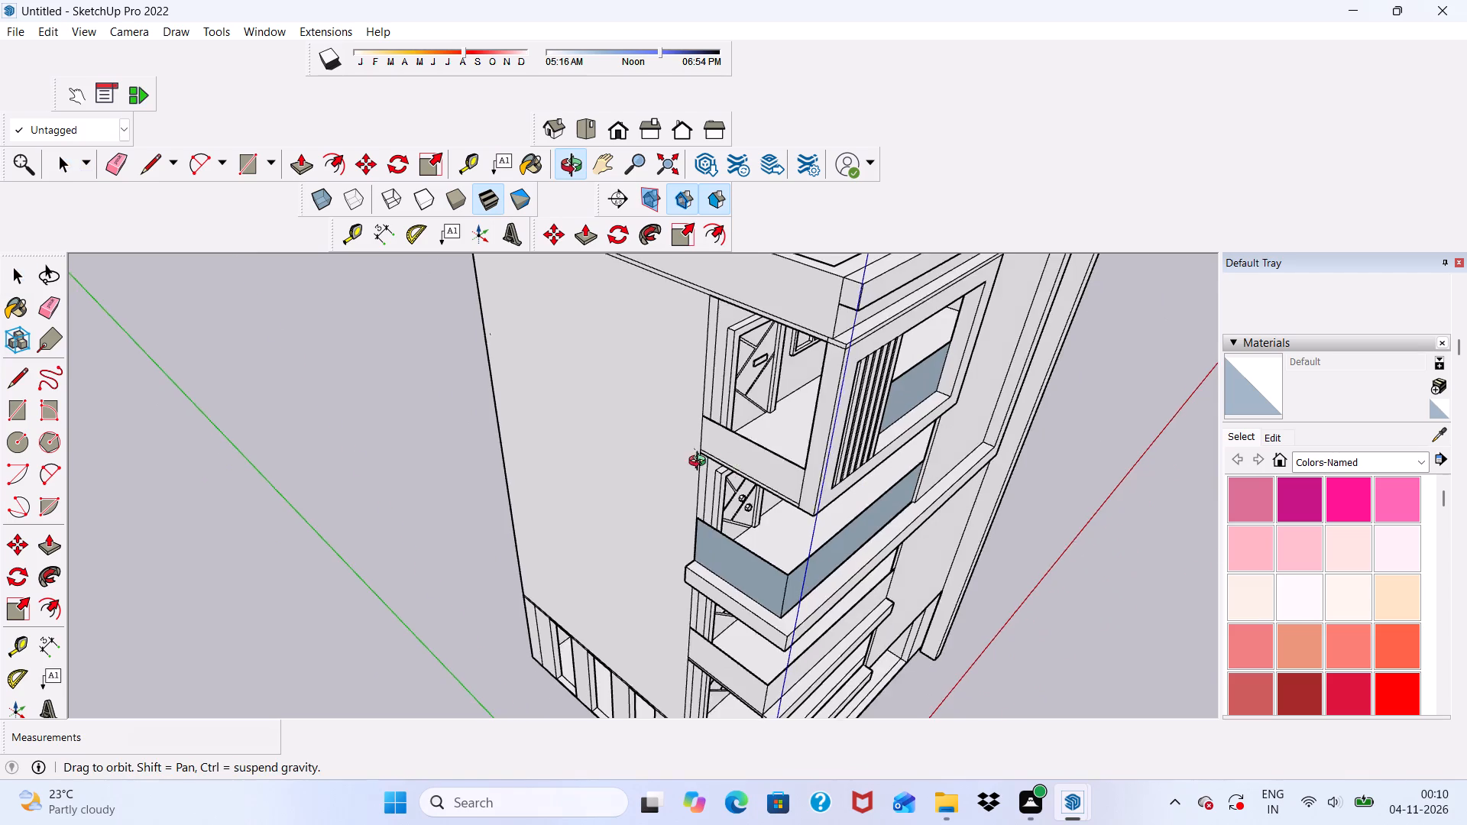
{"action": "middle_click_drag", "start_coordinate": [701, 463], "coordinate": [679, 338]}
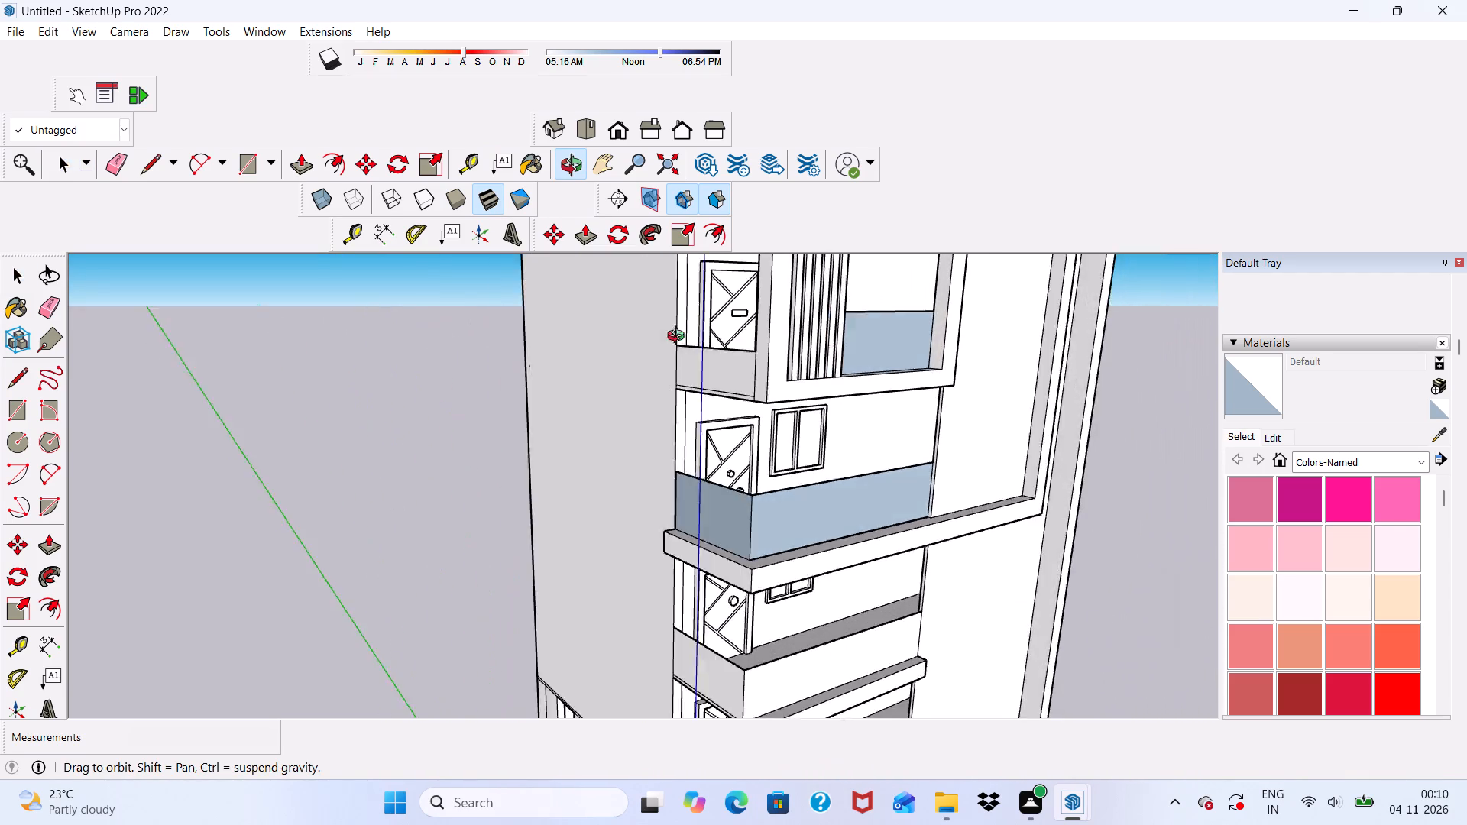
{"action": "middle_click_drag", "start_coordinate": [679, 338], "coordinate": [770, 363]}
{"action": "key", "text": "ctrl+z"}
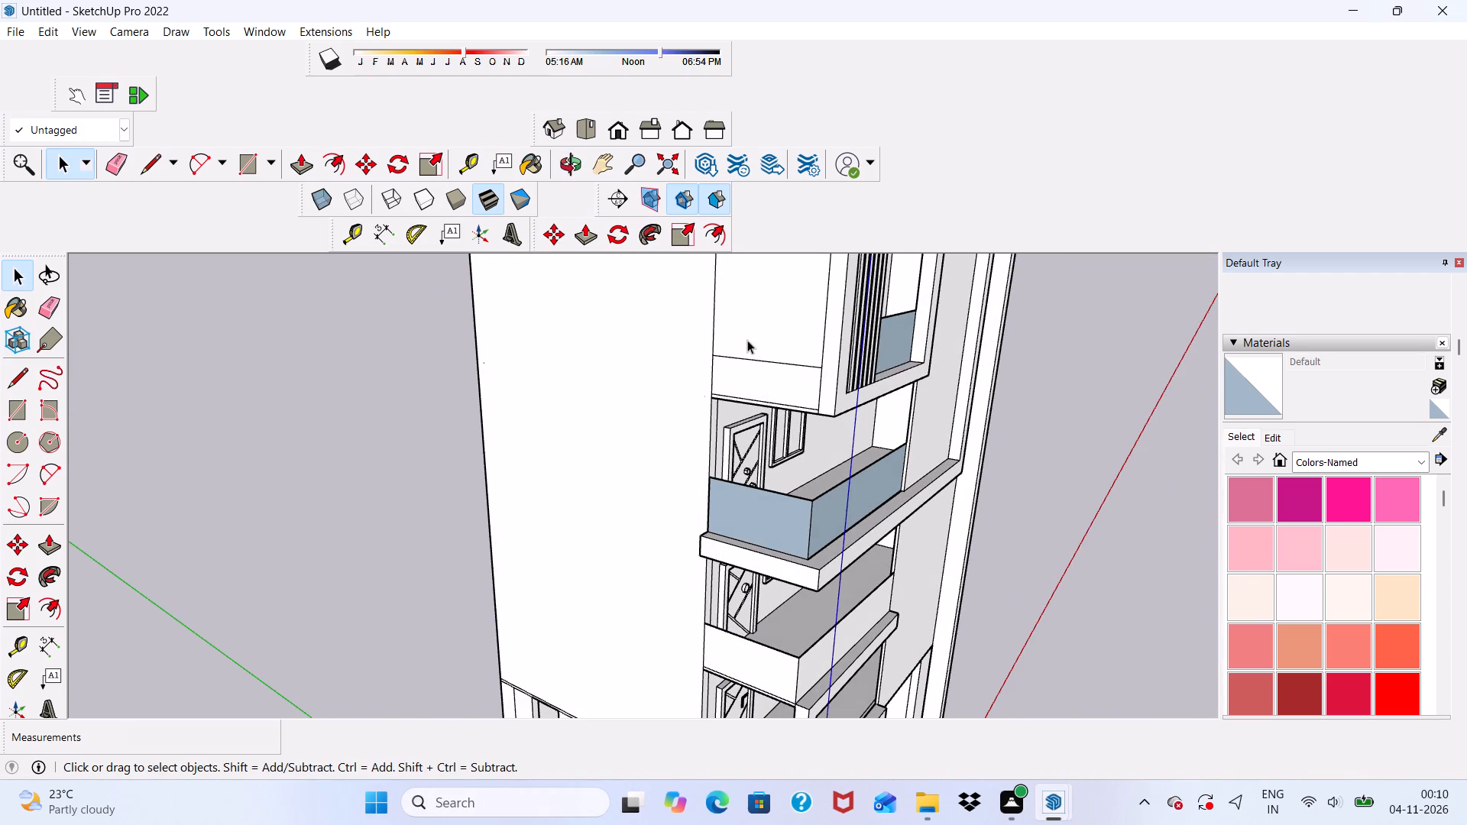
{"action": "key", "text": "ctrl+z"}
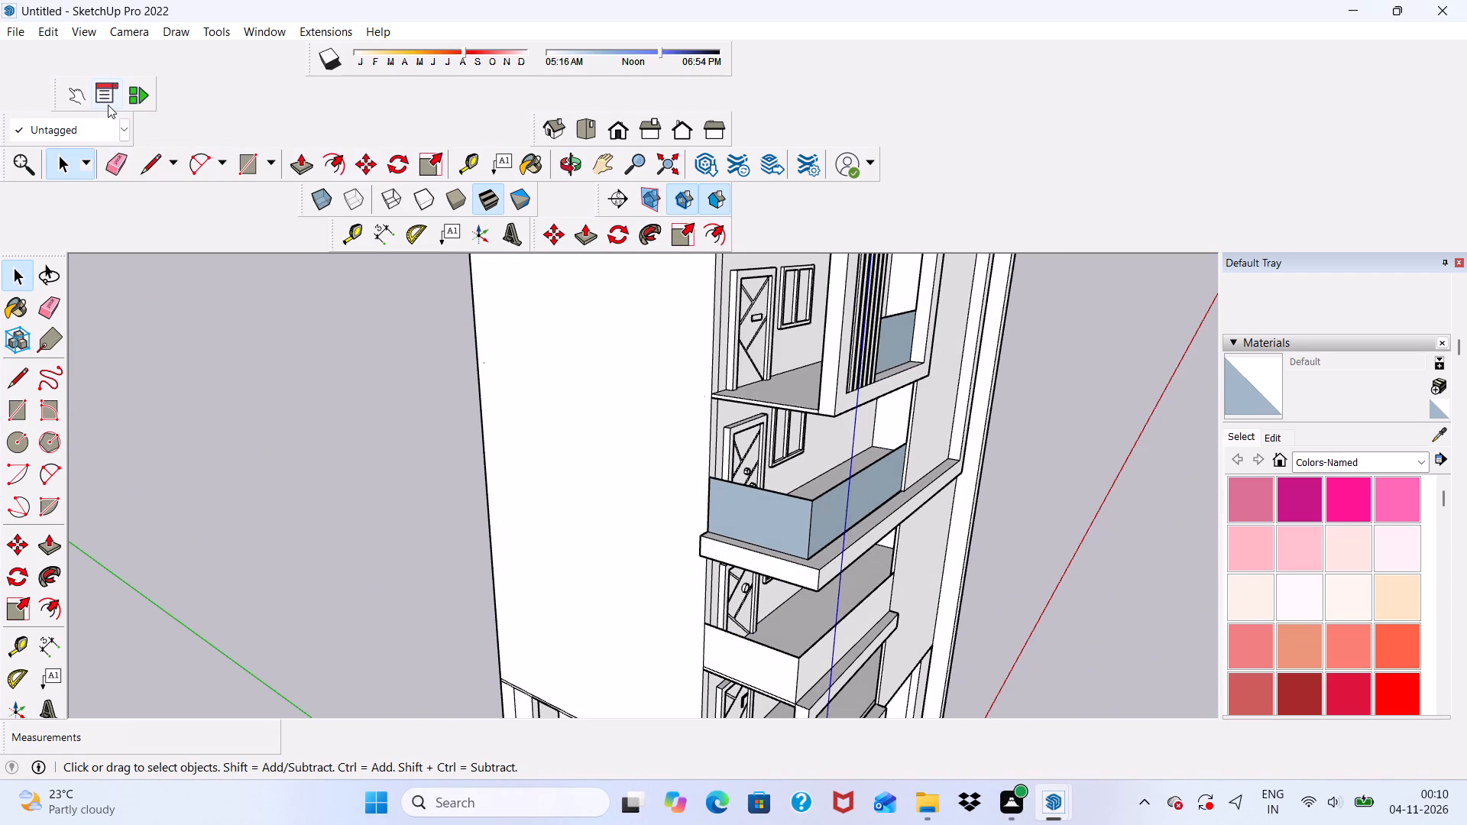
Draw a taller side rectangle 7' 4" by about 3' 5 5/8" on the upper balcony, from the wall-side floor corner to the front frame's edge.
{"action": "left_click", "coordinate": [248, 168]}
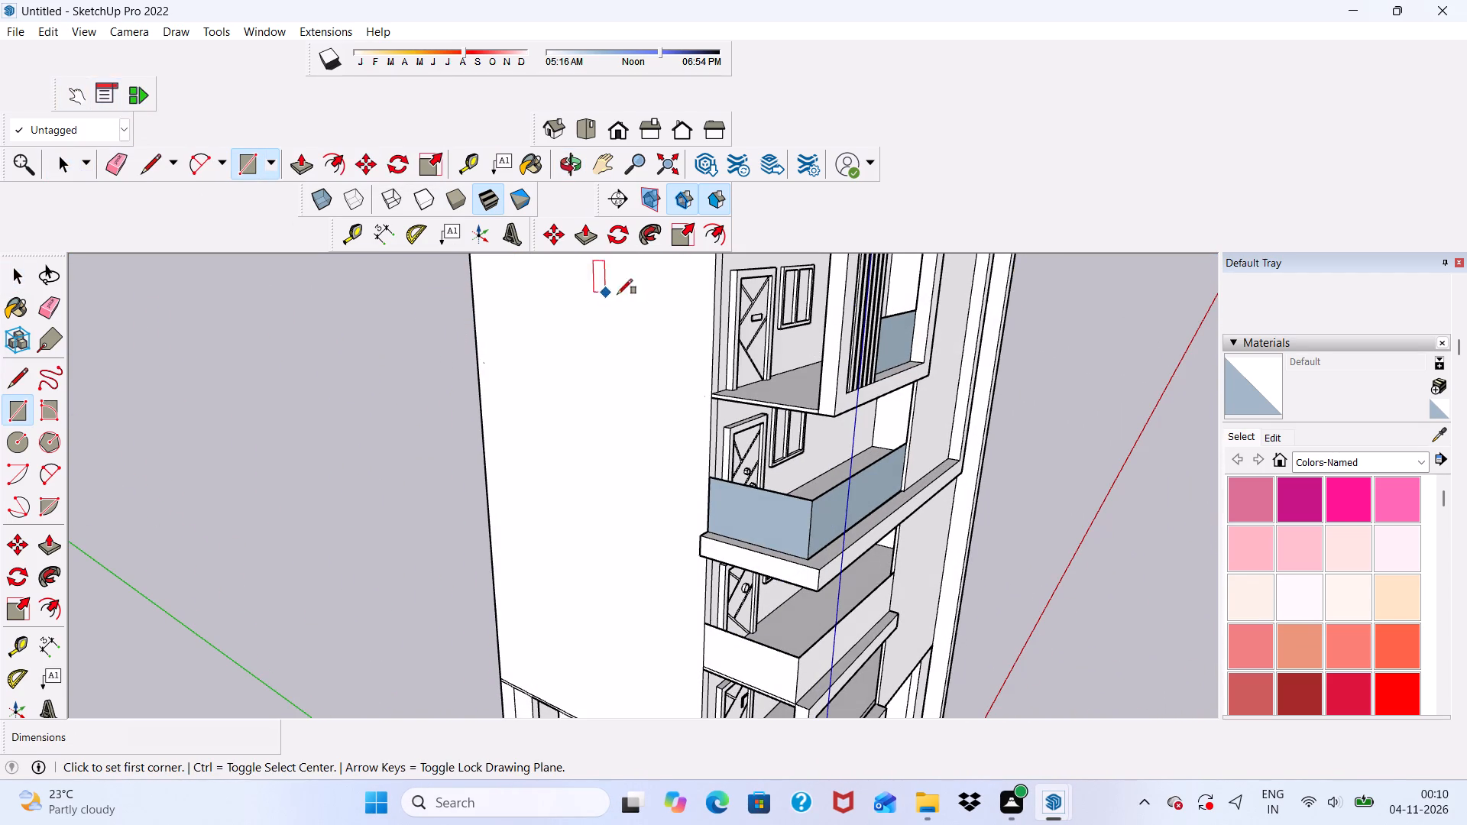
{"action": "scroll", "coordinate": [763, 427], "scroll_direction": "up", "scroll_amount": 14}
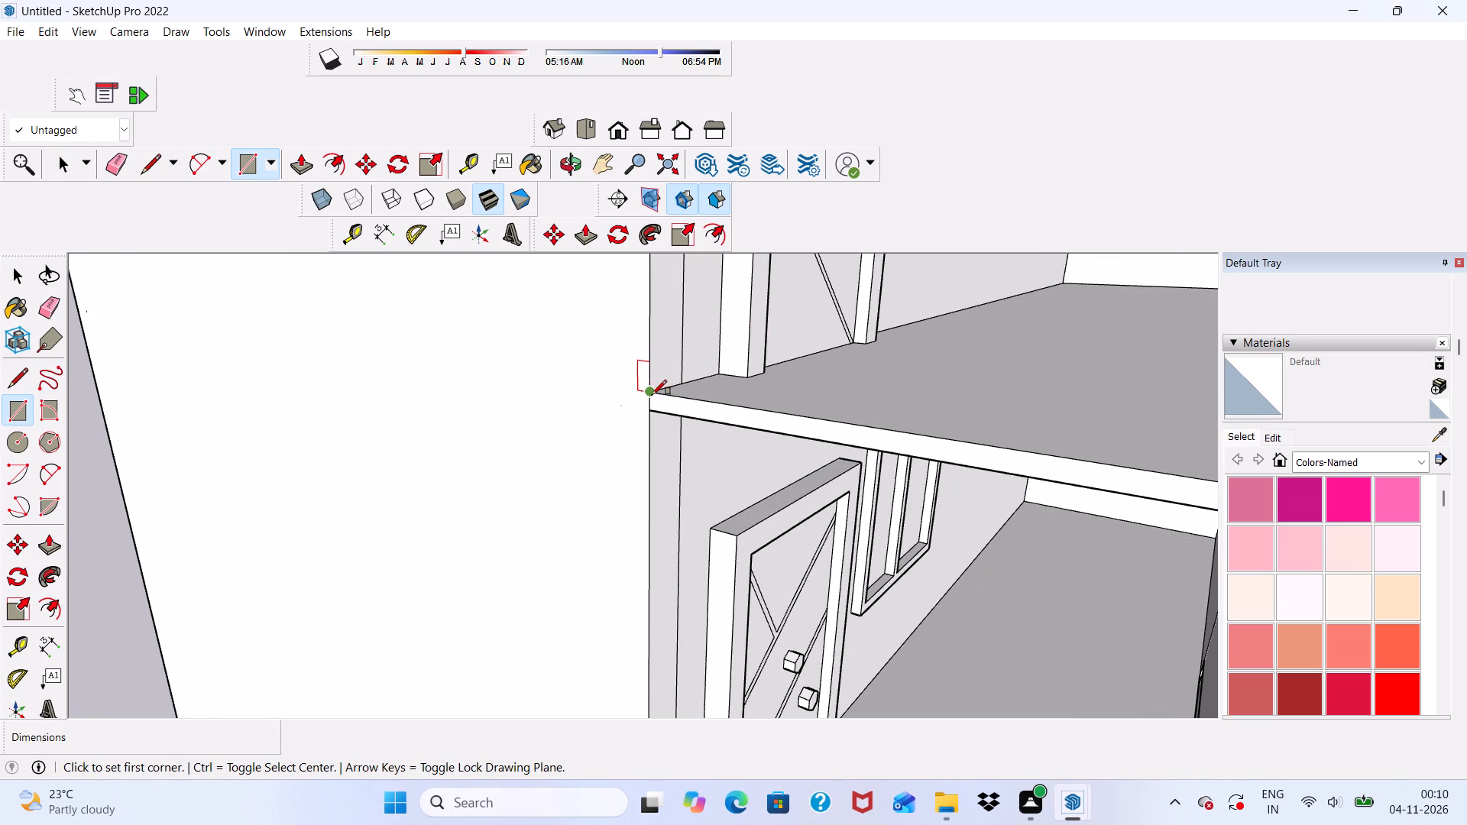
{"action": "left_click", "coordinate": [652, 395]}
{"action": "scroll", "coordinate": [798, 374], "scroll_direction": "down", "scroll_amount": 13}
{"action": "scroll", "coordinate": [1012, 303], "scroll_direction": "up", "scroll_amount": 2}
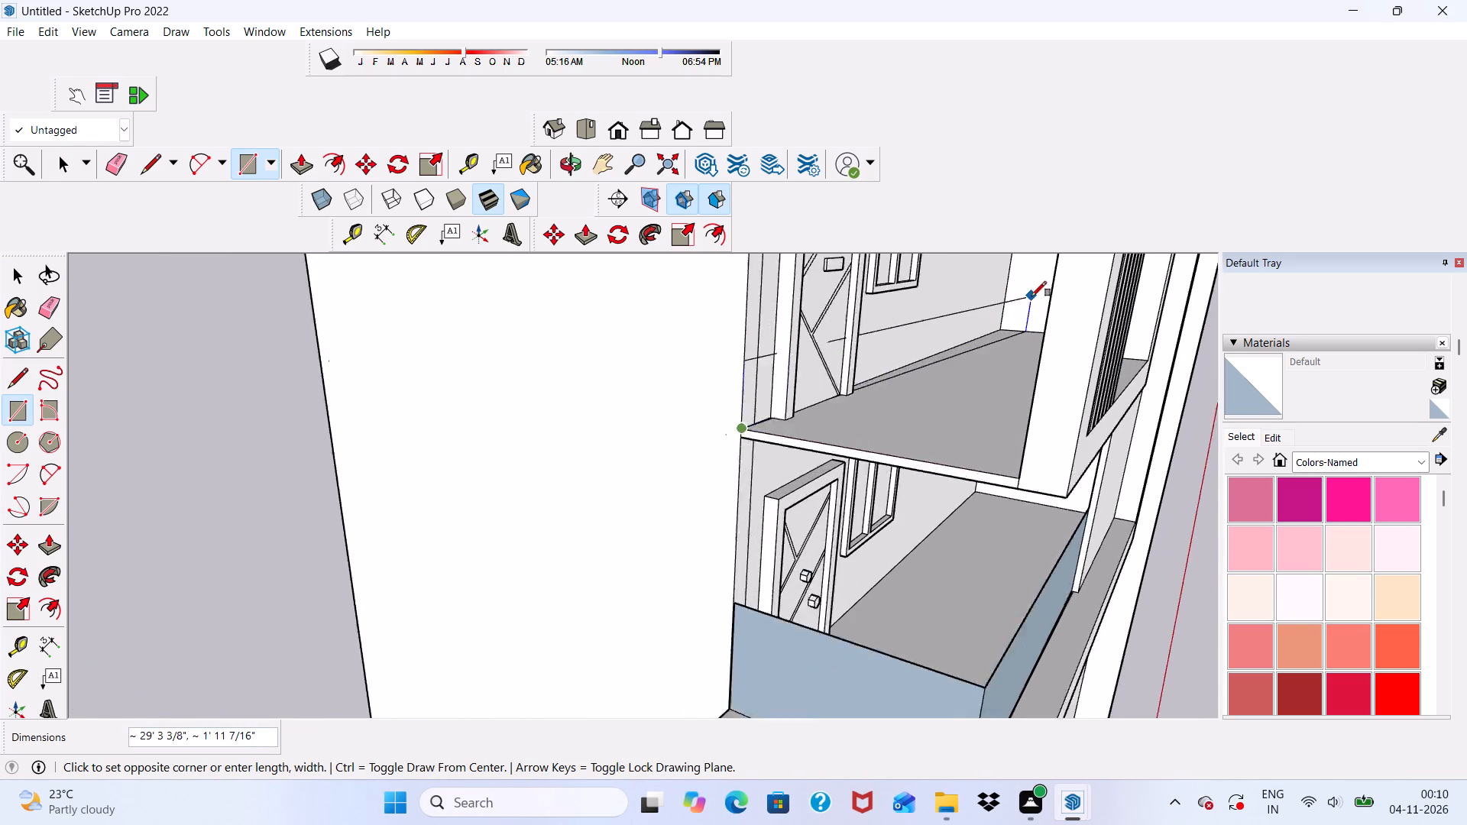
{"action": "scroll", "coordinate": [1031, 296], "scroll_direction": "up", "scroll_amount": 2}
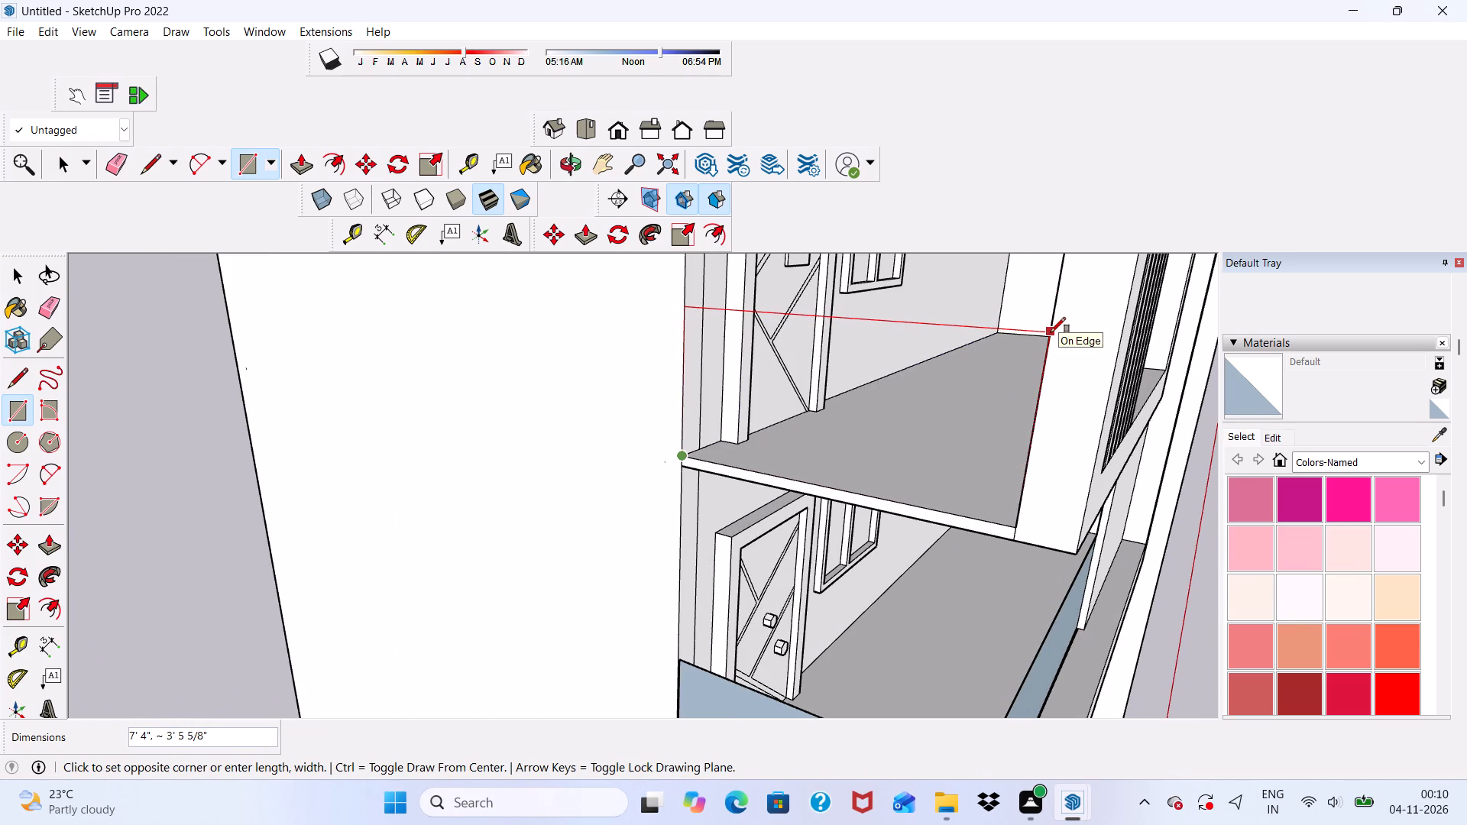
{"action": "left_click", "coordinate": [1053, 339]}
Delete the face above the upper balcony's side rectangle, leaving only the low side parapet.
{"action": "scroll", "coordinate": [1053, 352], "scroll_direction": "down", "scroll_amount": 2}
{"action": "middle_click_drag", "start_coordinate": [1038, 390], "coordinate": [707, 416]}
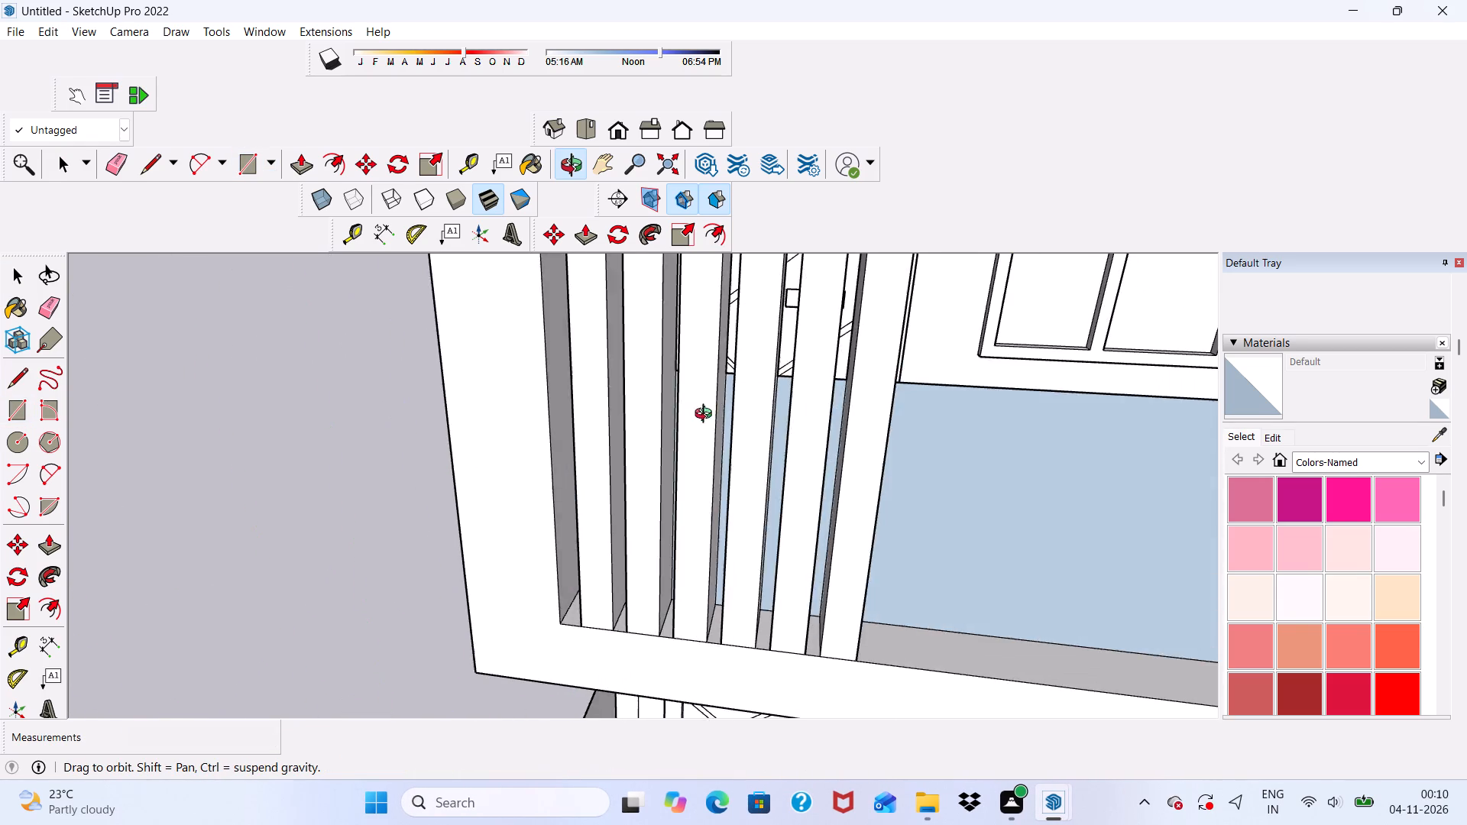
{"action": "middle_click_drag", "start_coordinate": [707, 416], "coordinate": [876, 406]}
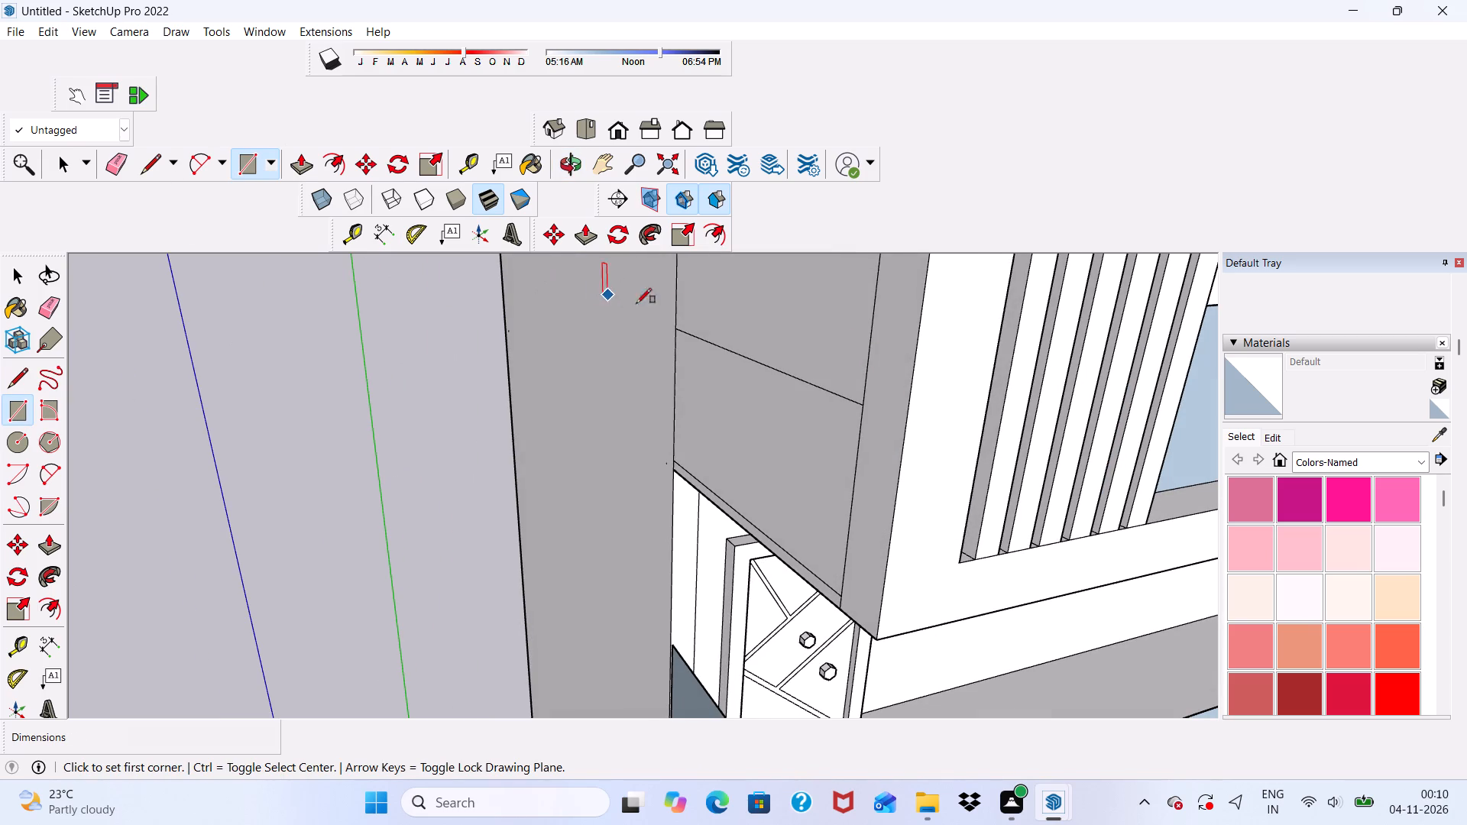
{"action": "key", "text": "space"}
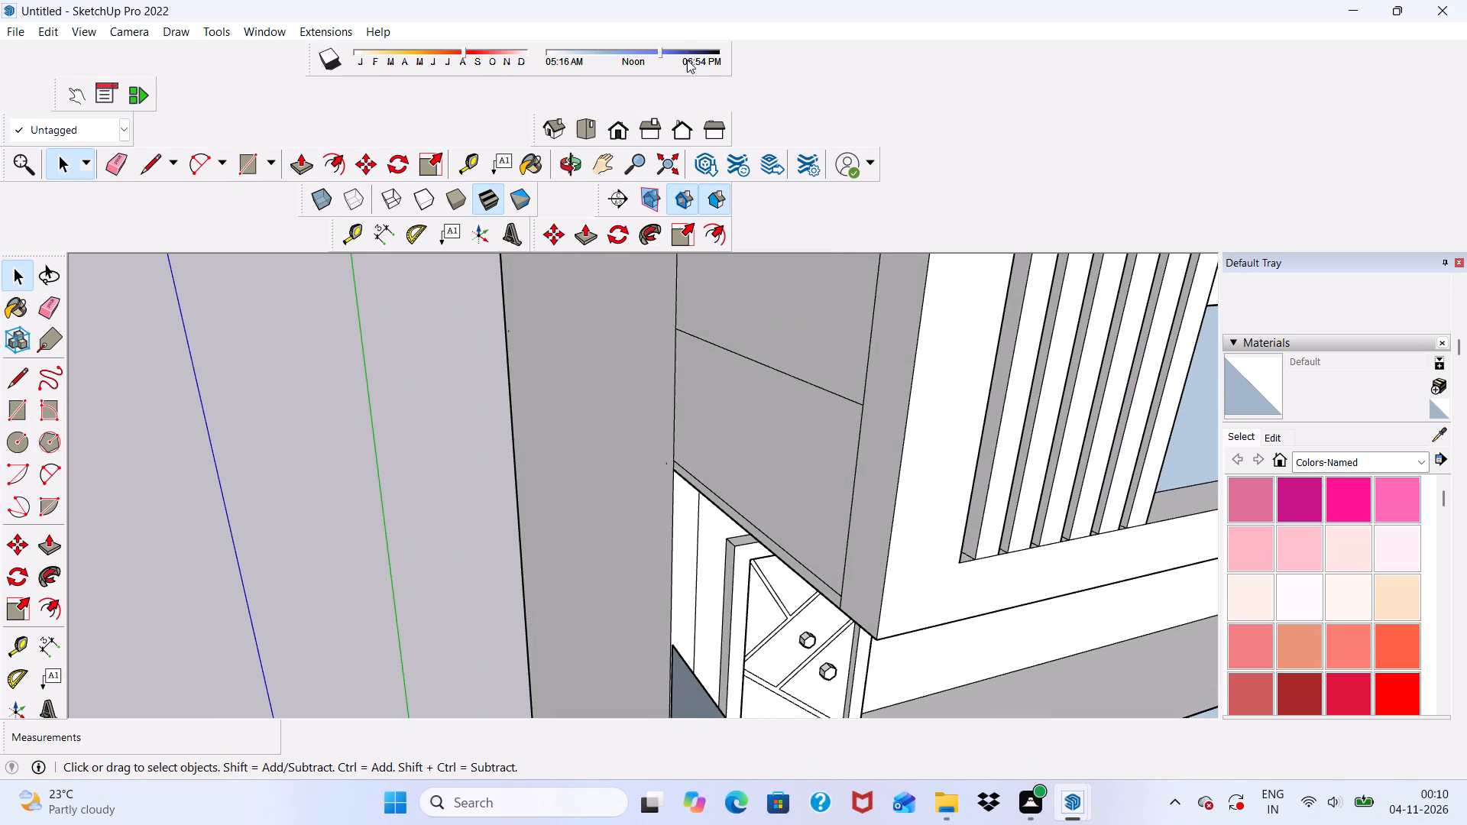
{"action": "left_click", "coordinate": [792, 351]}
{"action": "key", "text": "Delete"}
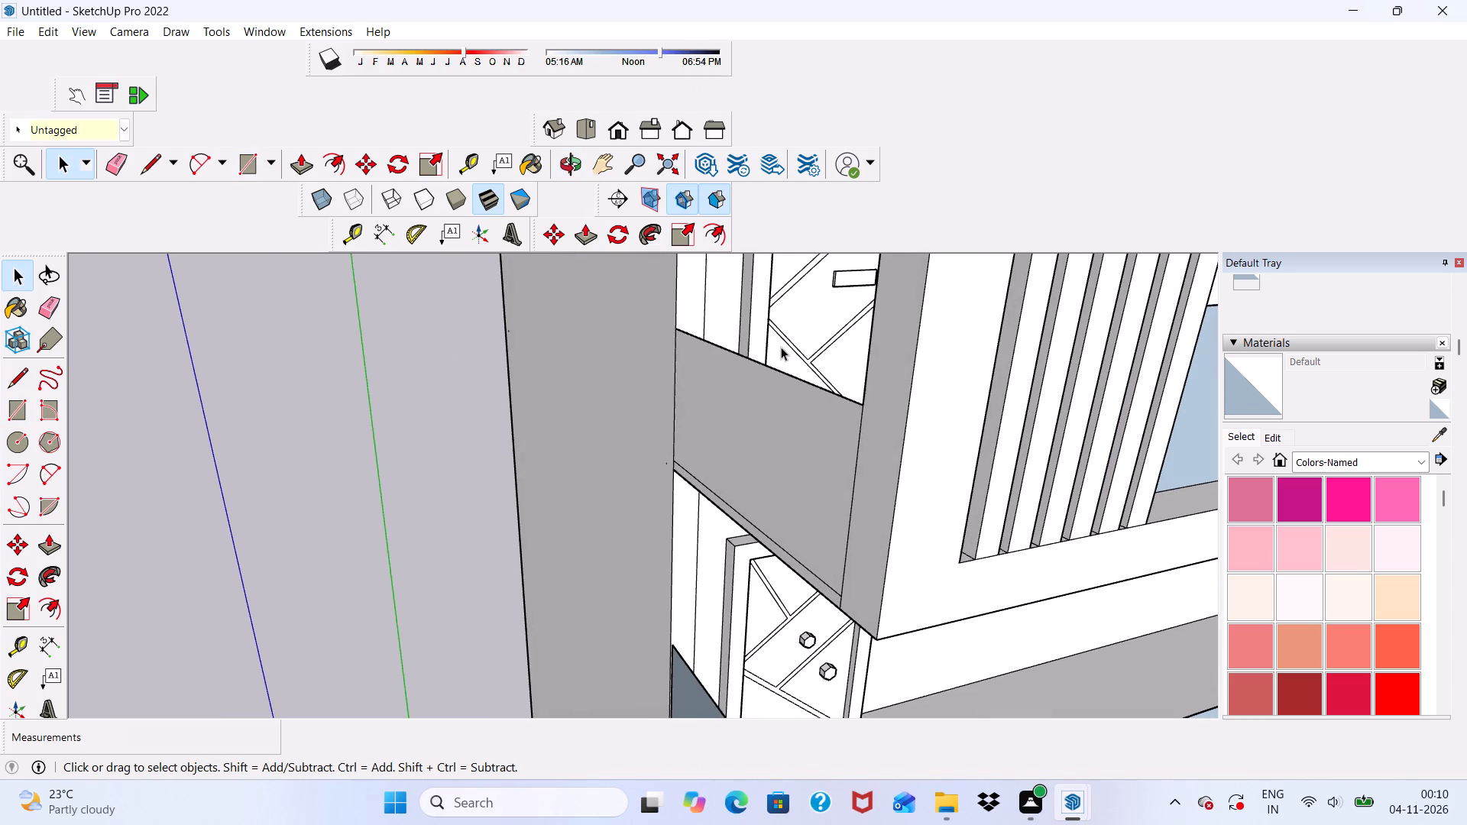
Examine the upper and middle balconies' front and side panels from the front, the side and the whole facade.
{"action": "scroll", "coordinate": [812, 377], "scroll_direction": "down", "scroll_amount": 5}
{"action": "middle_click_drag", "start_coordinate": [889, 520], "coordinate": [452, 552]}
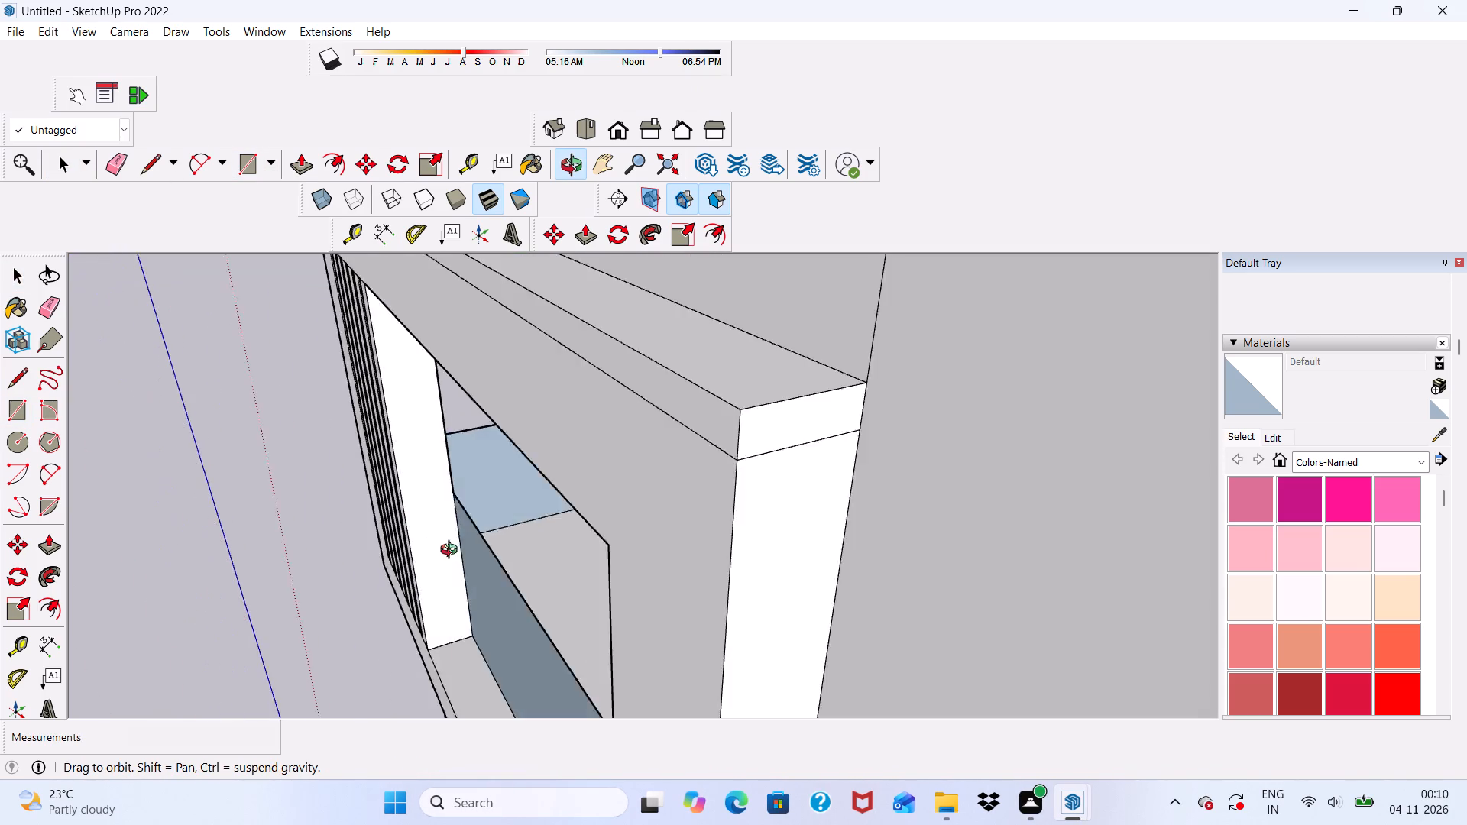
{"action": "middle_click_drag", "start_coordinate": [452, 552], "coordinate": [591, 520]}
{"action": "scroll", "coordinate": [585, 510], "scroll_direction": "down", "scroll_amount": 3}
{"action": "middle_click_drag", "start_coordinate": [667, 525], "coordinate": [860, 487]}
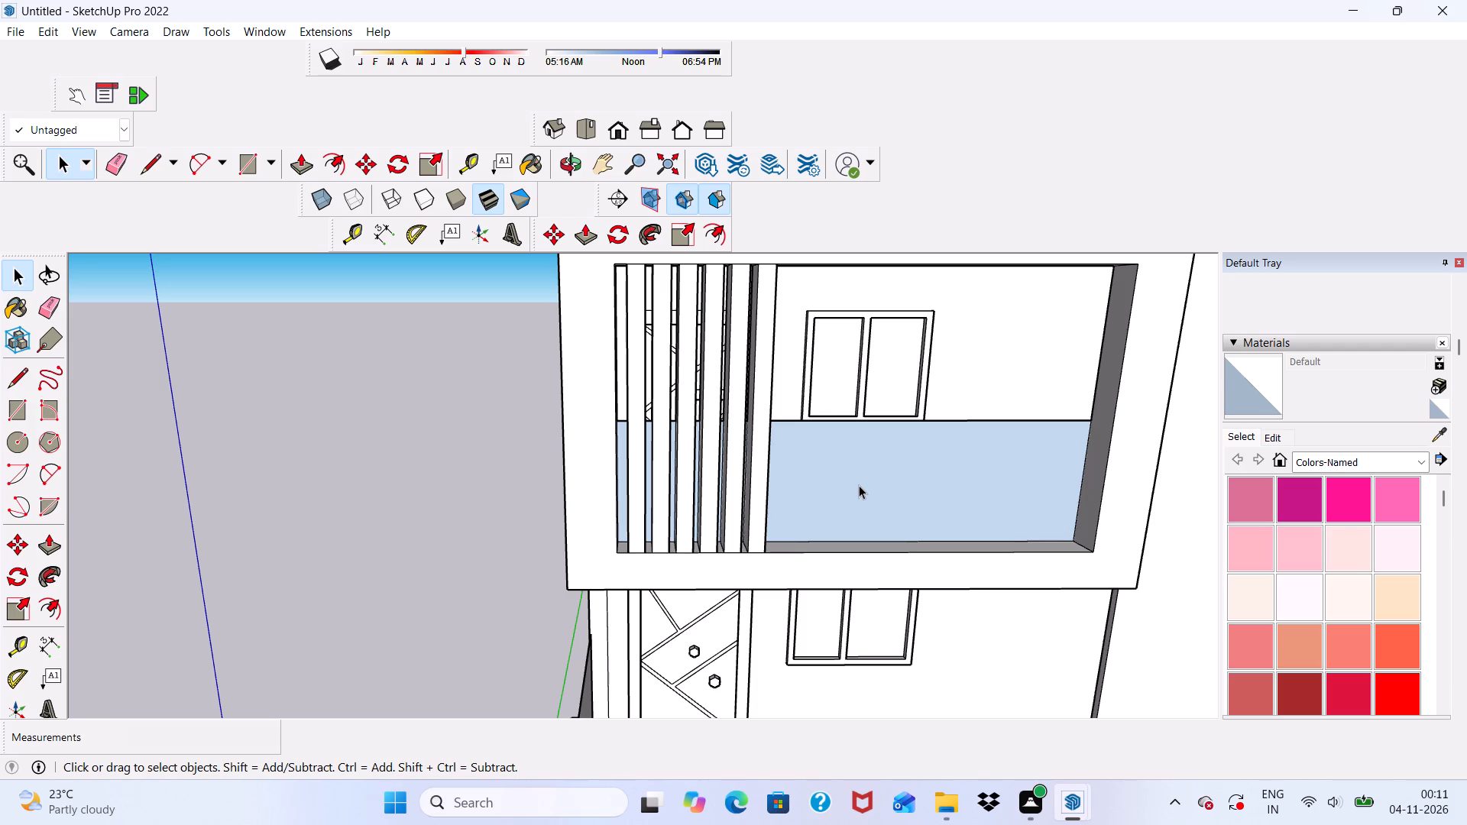
{"action": "scroll", "coordinate": [877, 387], "scroll_direction": "down", "scroll_amount": 5}
{"action": "middle_click_drag", "start_coordinate": [860, 517], "coordinate": [776, 522]}
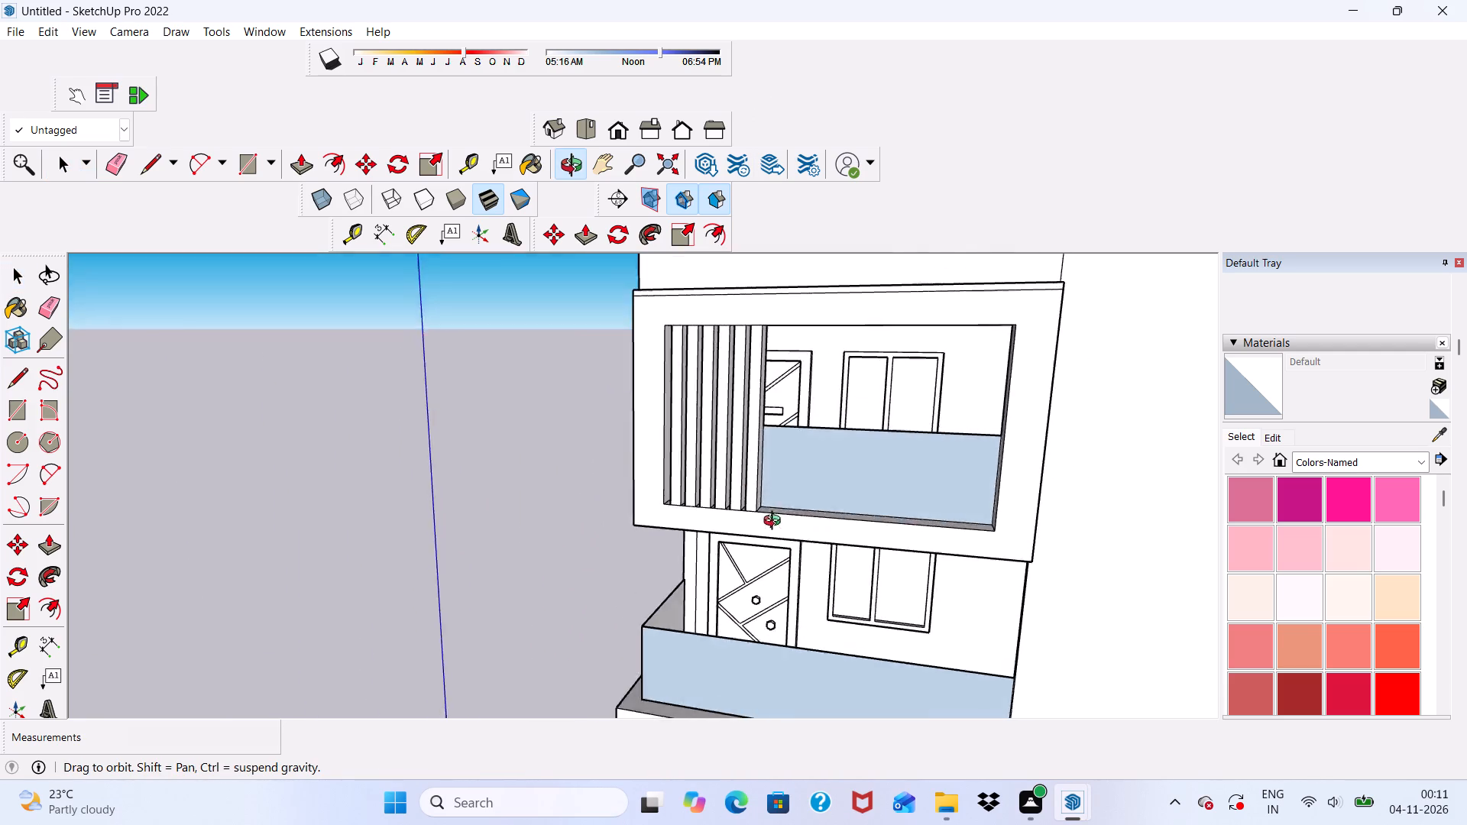
{"action": "middle_click_drag", "start_coordinate": [776, 522], "coordinate": [917, 577]}
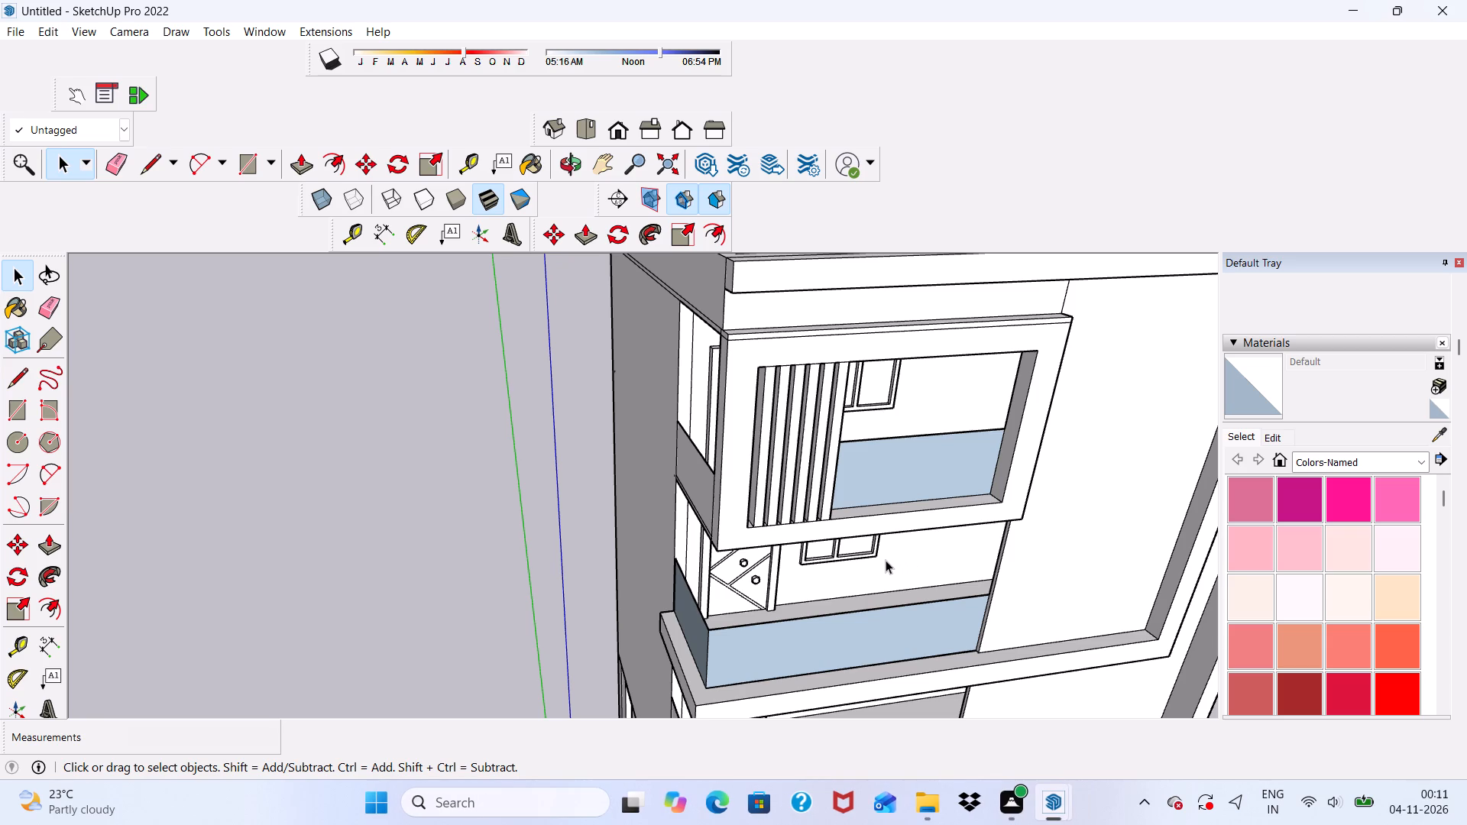
{"action": "scroll", "coordinate": [883, 560], "scroll_direction": "up", "scroll_amount": 5}
{"action": "scroll", "coordinate": [863, 550], "scroll_direction": "down", "scroll_amount": 4}
{"action": "middle_click_drag", "start_coordinate": [862, 561], "coordinate": [806, 483]}
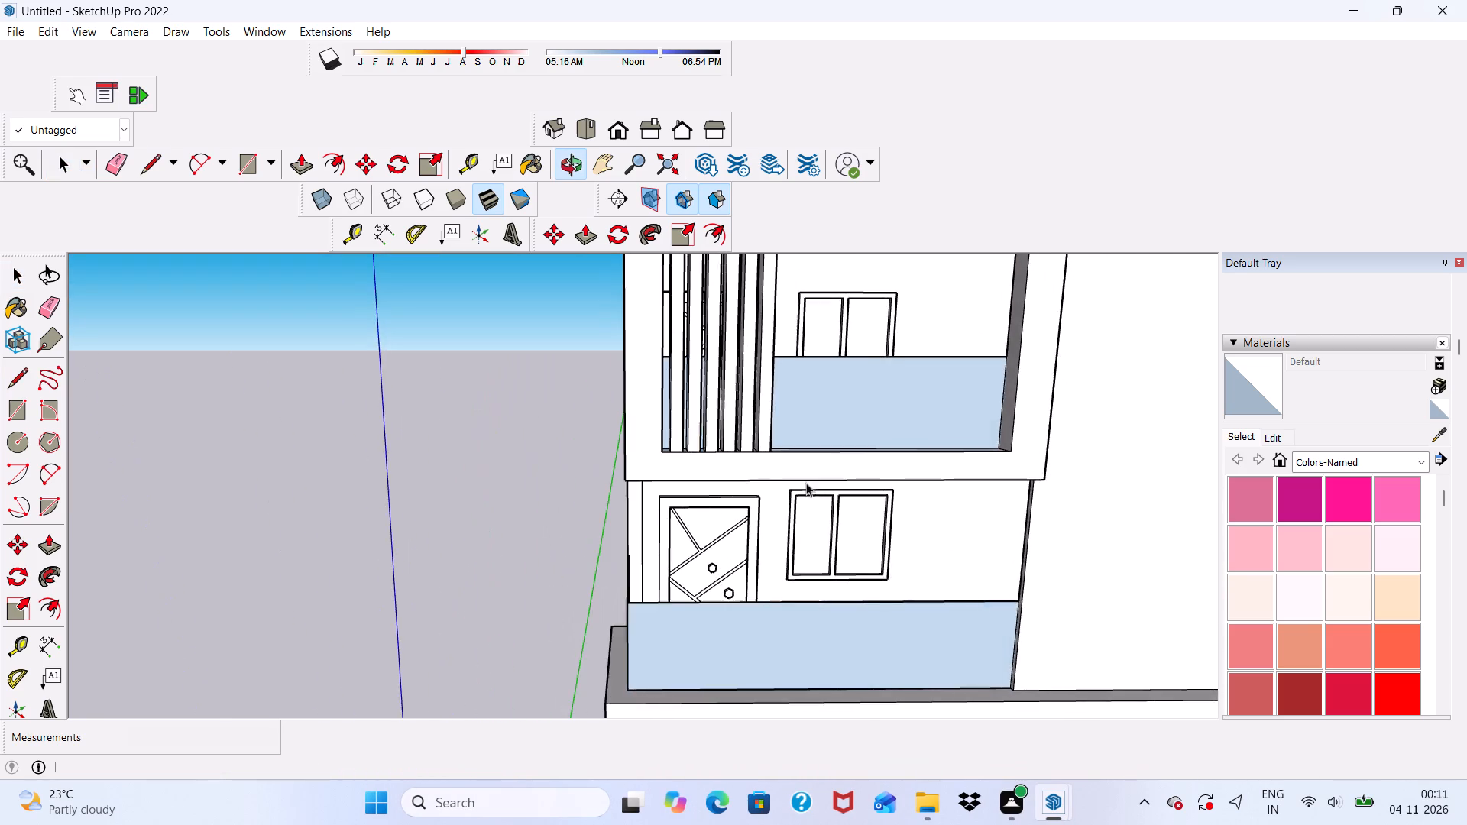
{"action": "scroll", "coordinate": [756, 378], "scroll_direction": "down", "scroll_amount": 4}
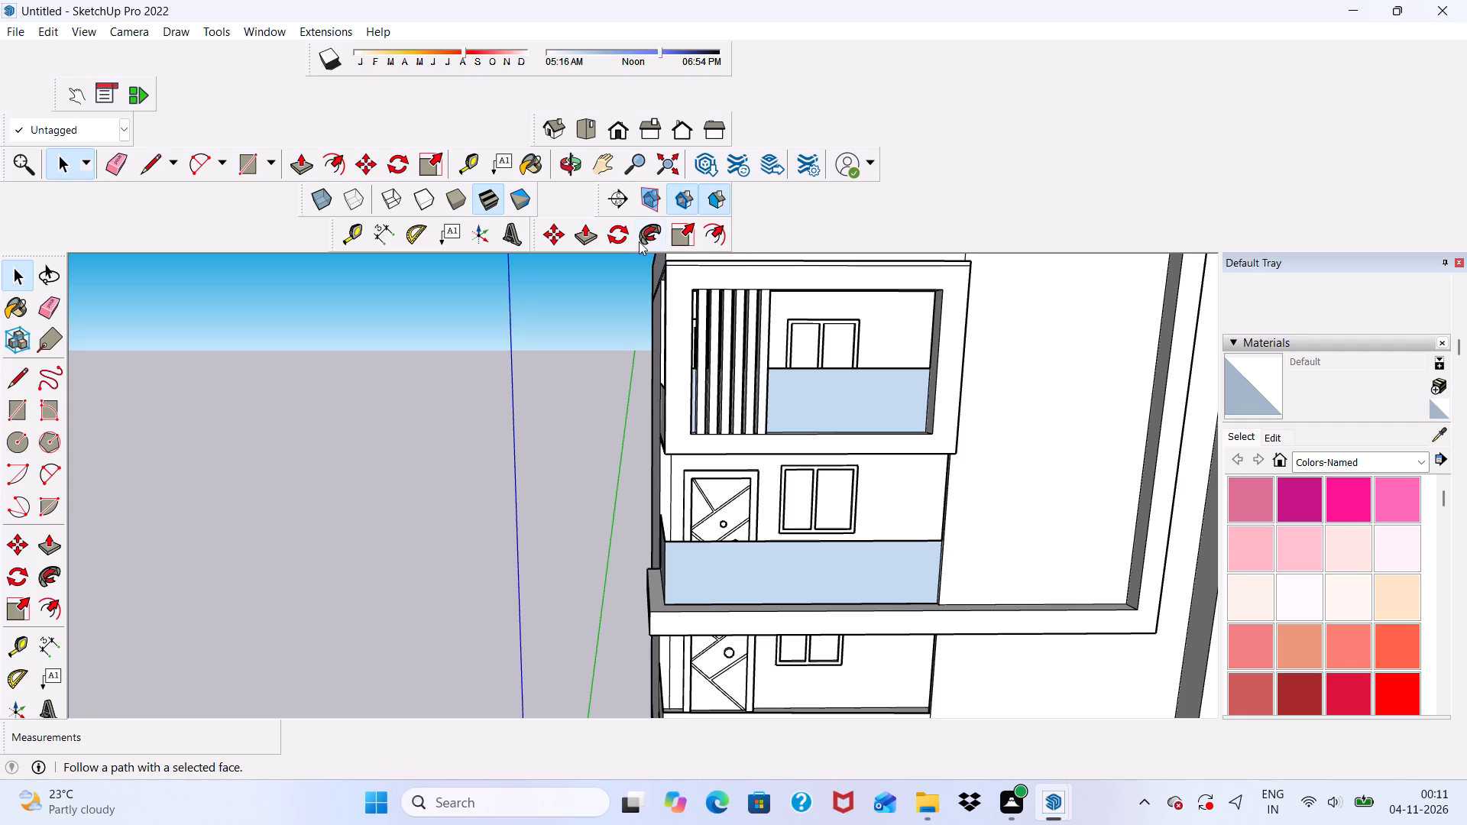
{"action": "scroll", "coordinate": [623, 252], "scroll_direction": "up", "scroll_amount": 1}
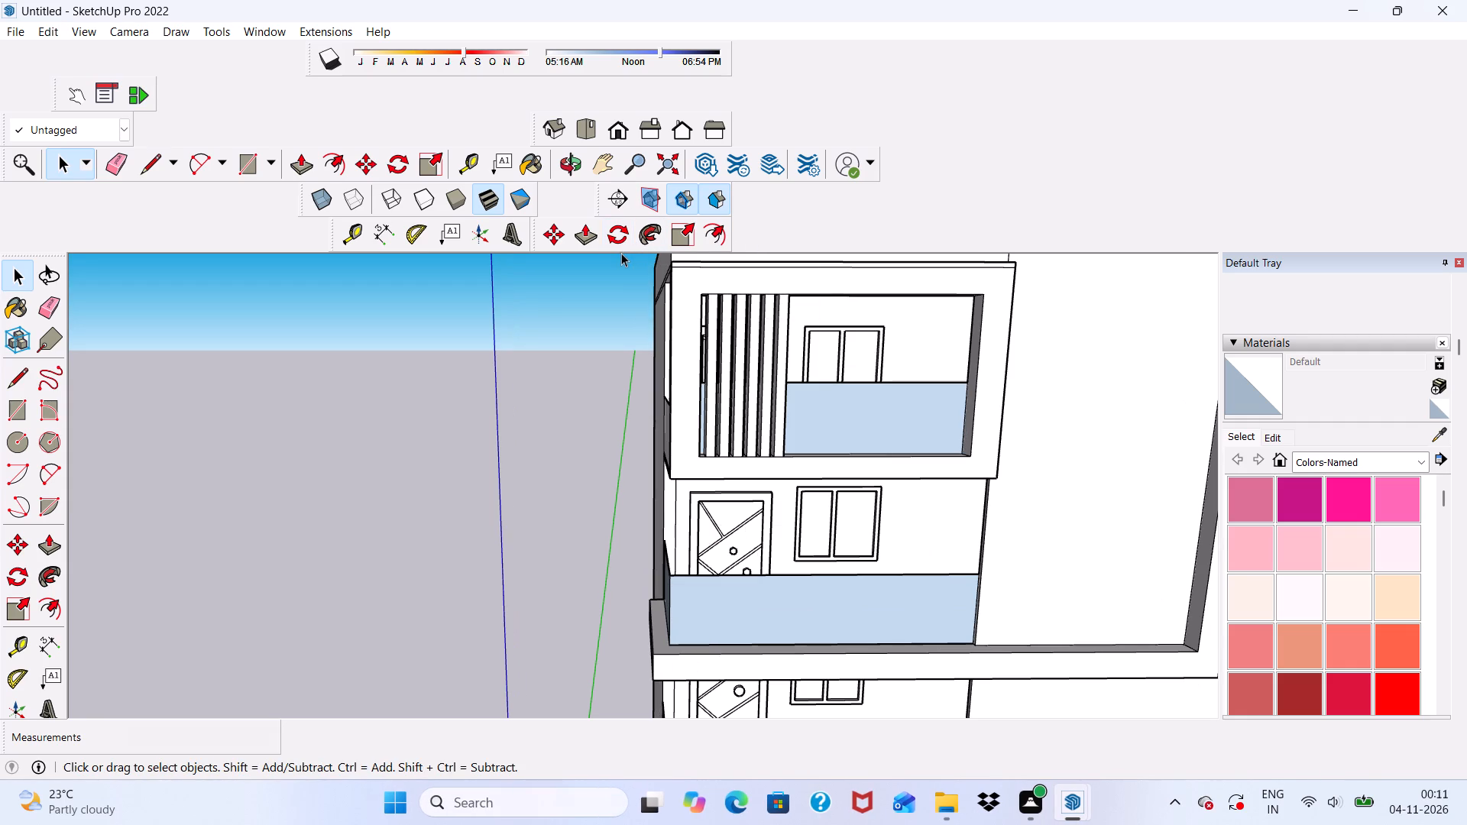
{"action": "scroll", "coordinate": [533, 380], "scroll_direction": "down", "scroll_amount": 4}
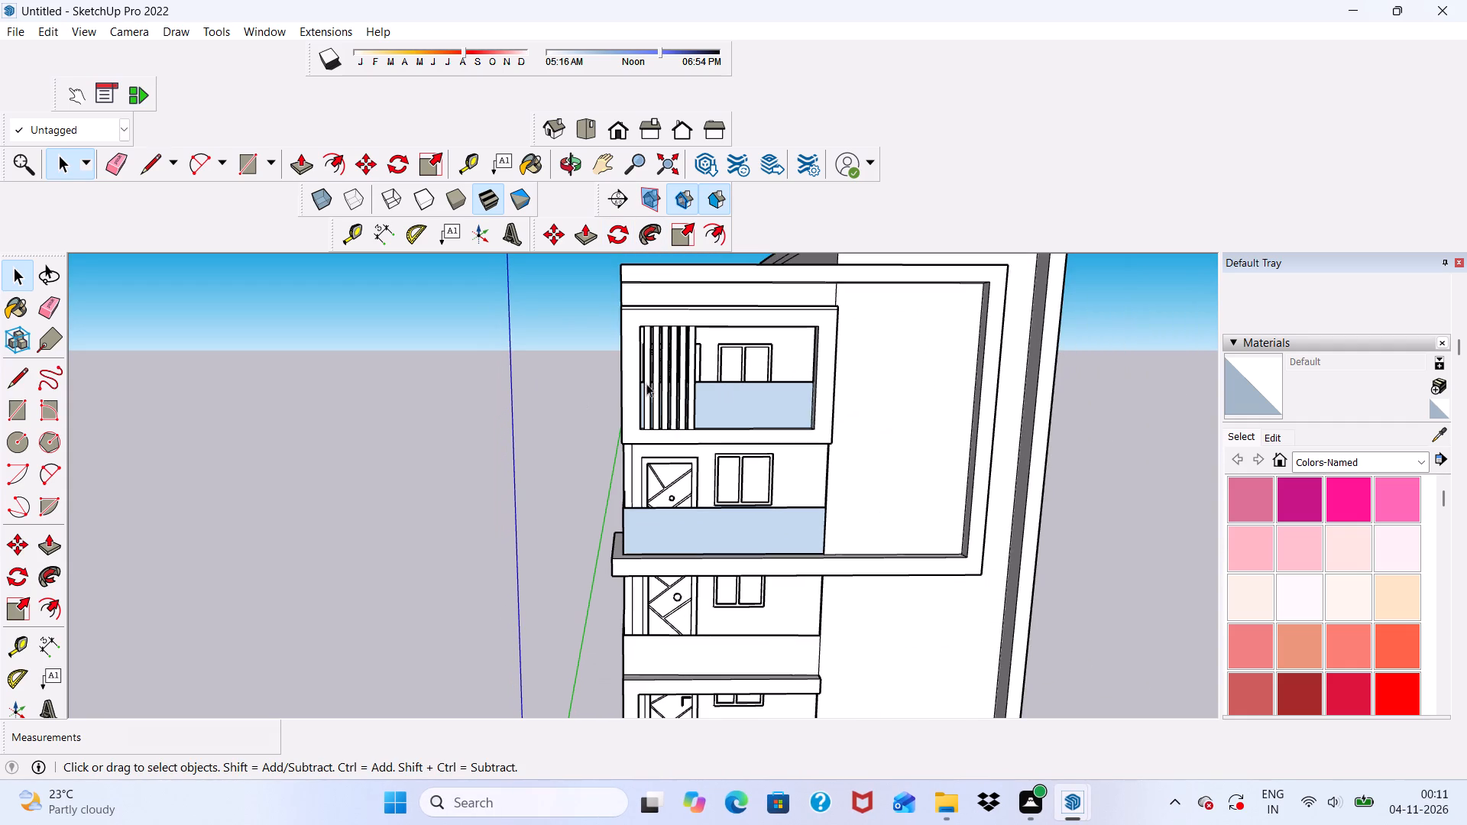
{"action": "middle_click_drag", "start_coordinate": [668, 393], "coordinate": [765, 372]}
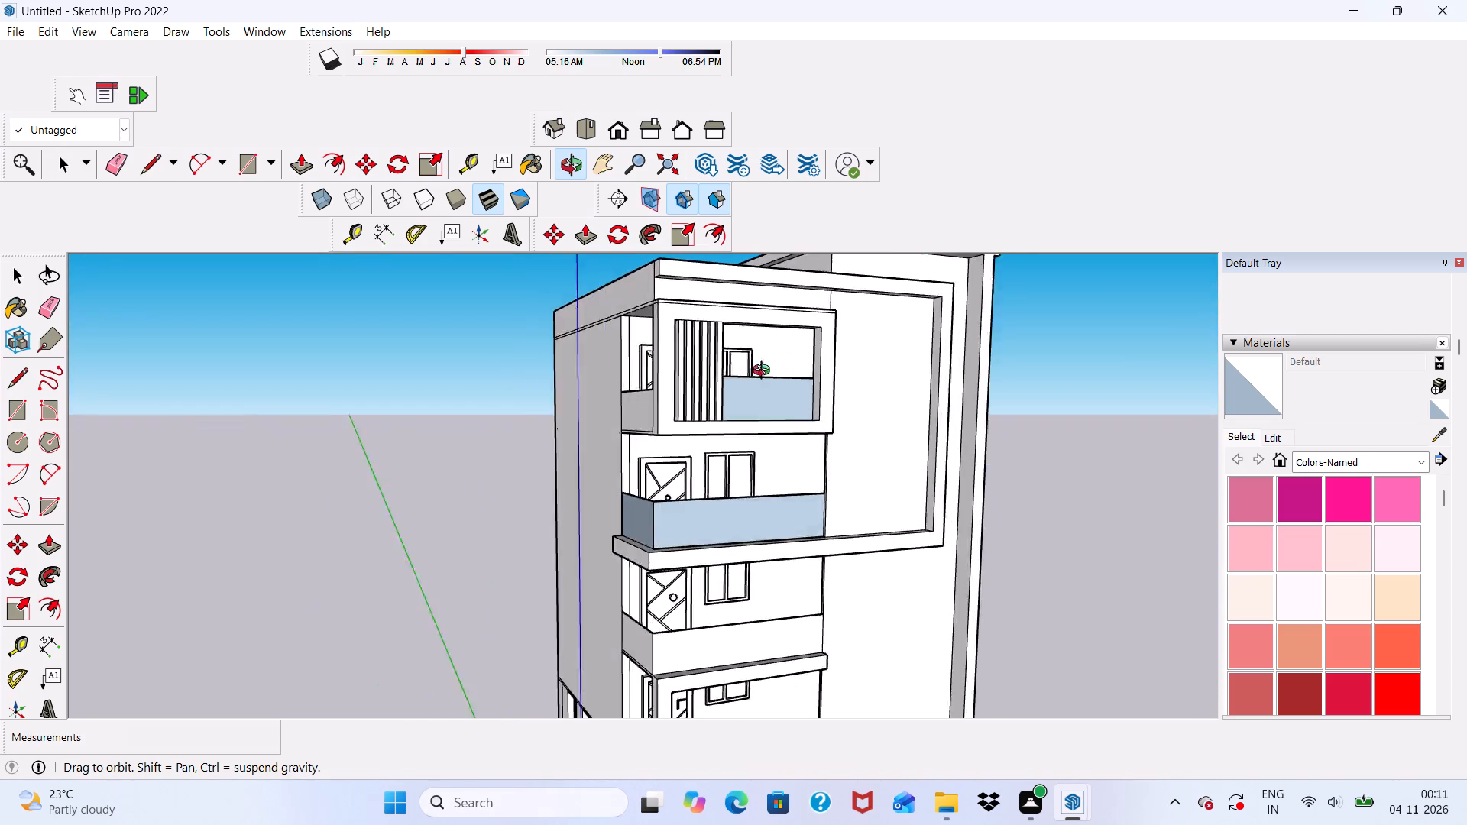
Examine the balconies, the large projecting frame and the roof from the front, the side and the whole facade.
{"action": "middle_click_drag", "start_coordinate": [765, 372], "coordinate": [909, 362]}
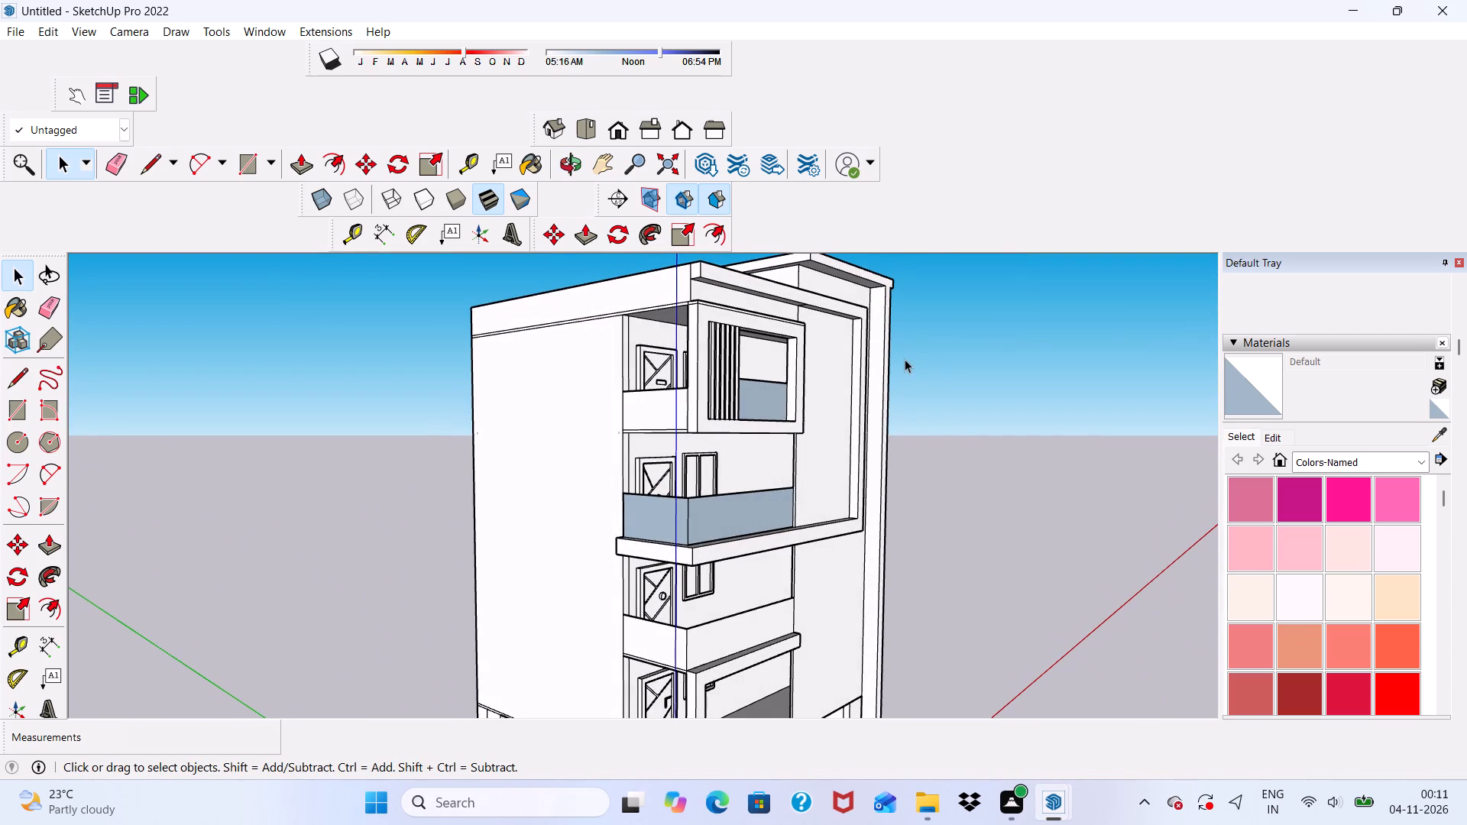
{"action": "middle_click_drag", "start_coordinate": [901, 359], "coordinate": [881, 390]}
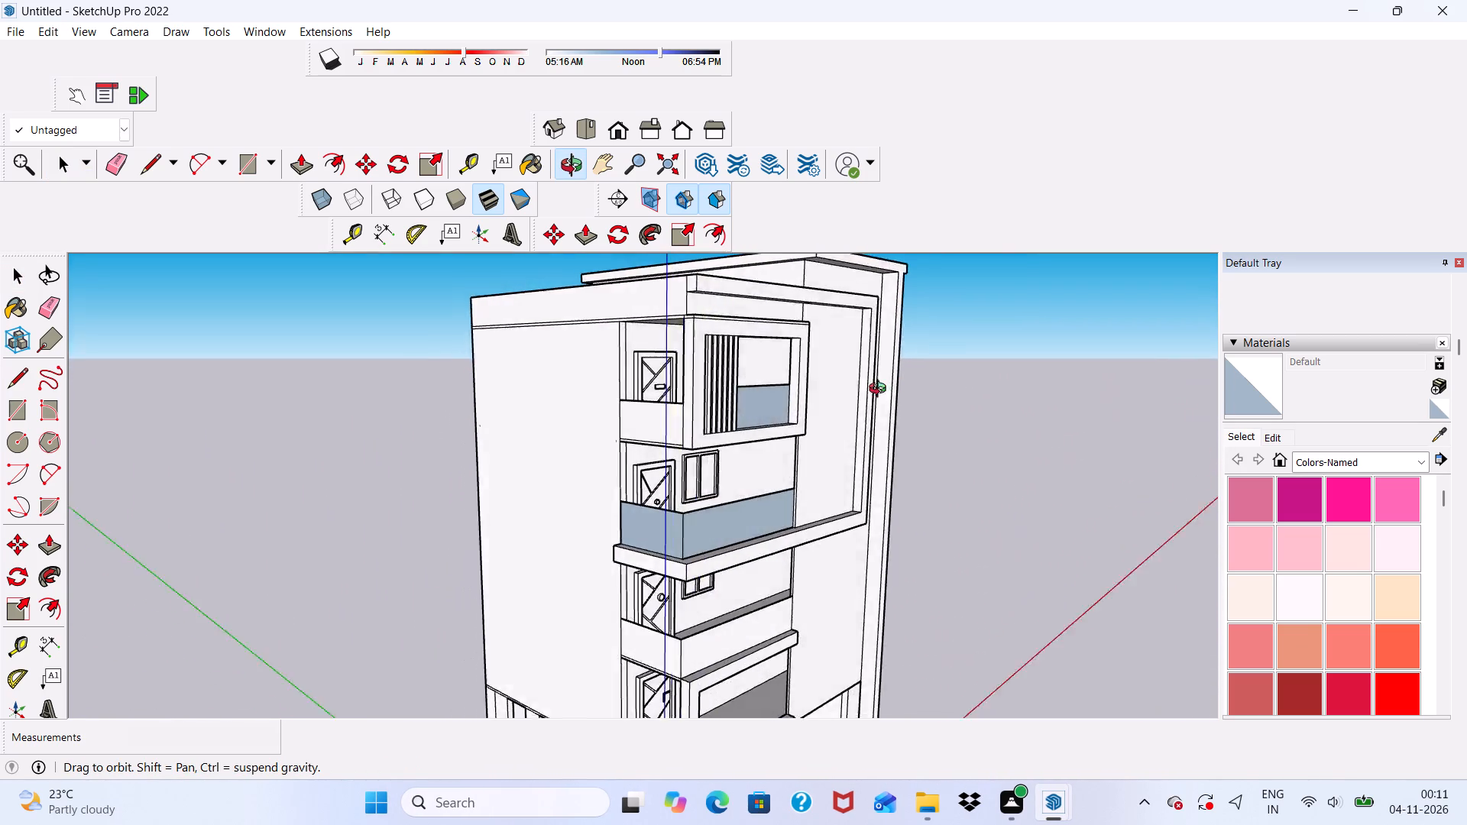
{"action": "middle_click_drag", "start_coordinate": [881, 390], "coordinate": [717, 427]}
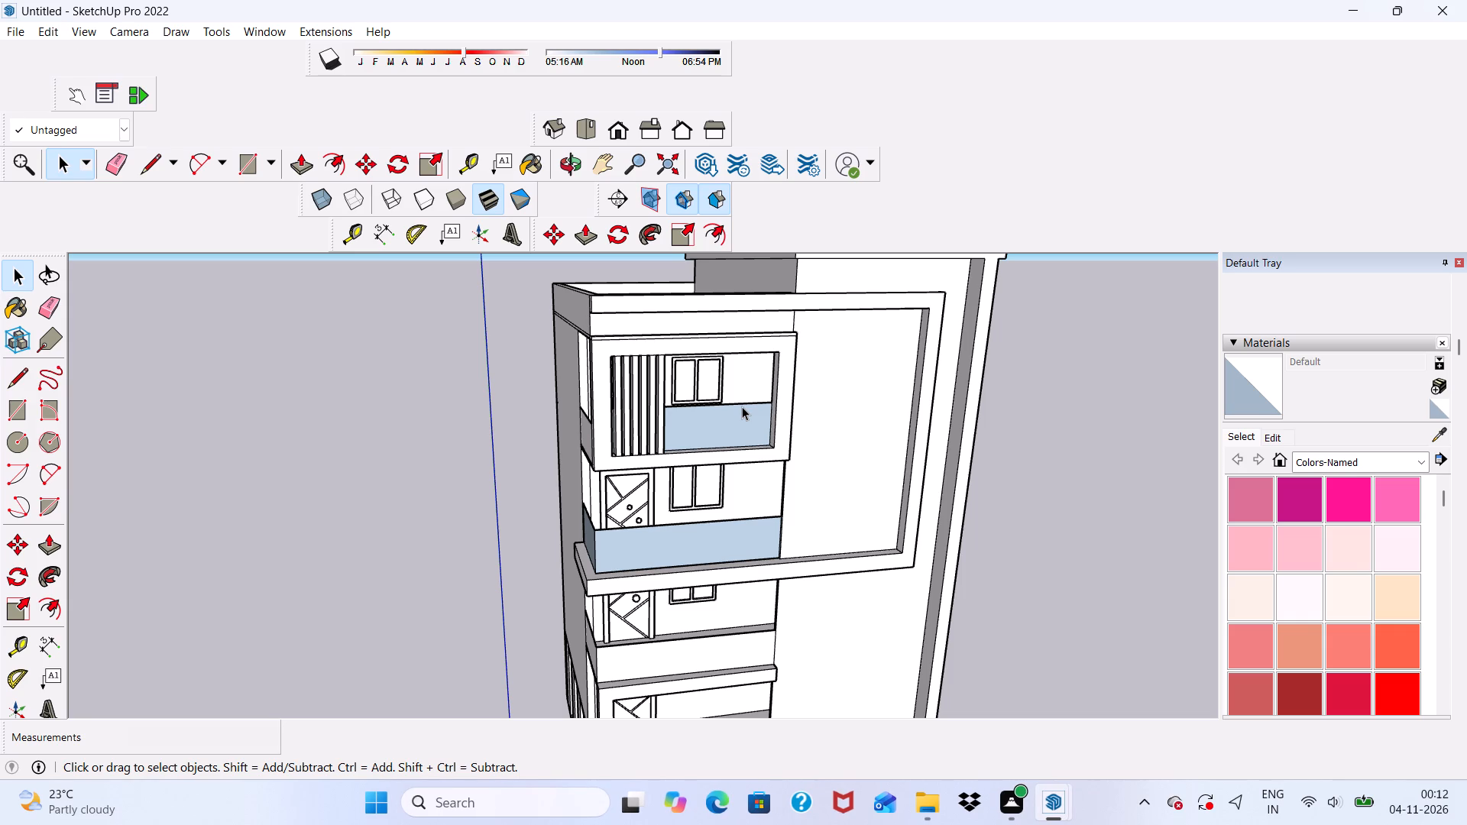
{"action": "scroll", "coordinate": [478, 231], "scroll_direction": "down", "scroll_amount": 3}
{"action": "scroll", "coordinate": [682, 443], "scroll_direction": "down", "scroll_amount": 1}
{"action": "middle_click_drag", "start_coordinate": [682, 477], "coordinate": [786, 438]}
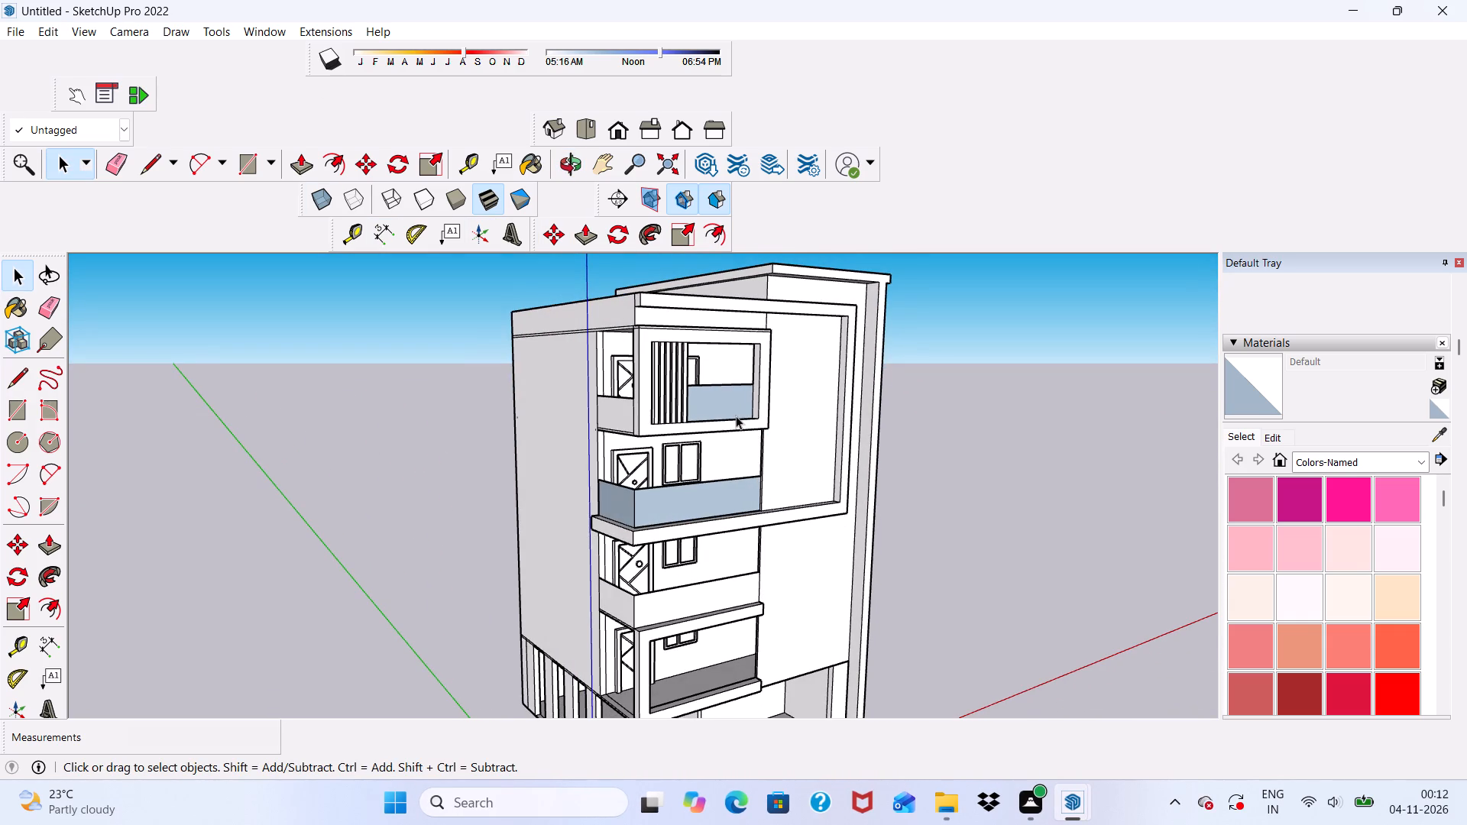
{"action": "scroll", "coordinate": [798, 582], "scroll_direction": "down", "scroll_amount": 5}
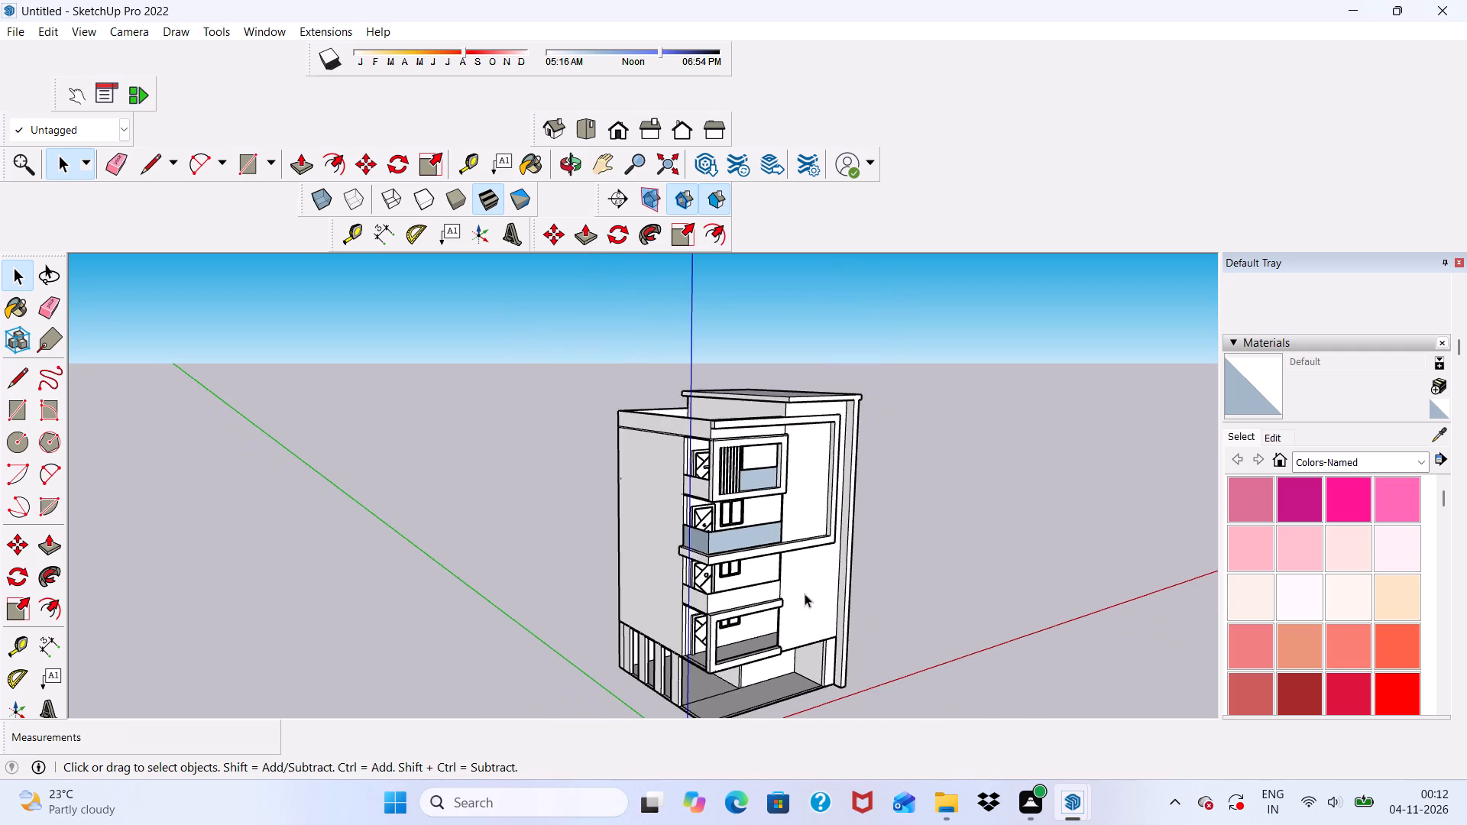
{"action": "middle_click_drag", "start_coordinate": [705, 583], "coordinate": [564, 619]}
Draw a rectangle about 15' 2 7/8" by 2' 11 9/16" on the wall under the roof slab, ending at the side column.
{"action": "scroll", "coordinate": [746, 448], "scroll_direction": "up", "scroll_amount": 2}
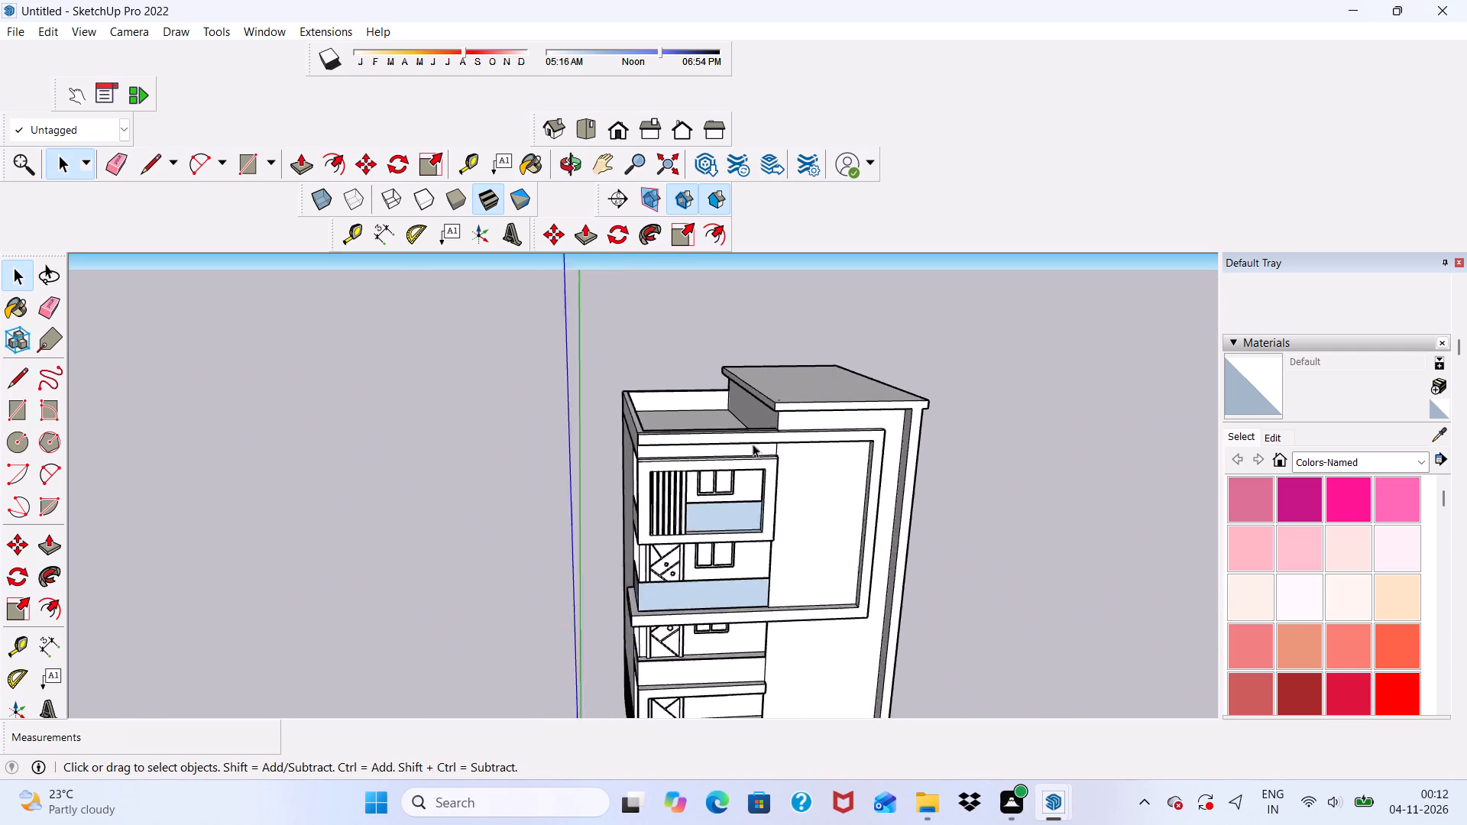
{"action": "scroll", "coordinate": [753, 444], "scroll_direction": "up", "scroll_amount": 8}
{"action": "middle_click_drag", "start_coordinate": [863, 403], "coordinate": [832, 326]}
{"action": "scroll", "coordinate": [770, 338], "scroll_direction": "up", "scroll_amount": 5}
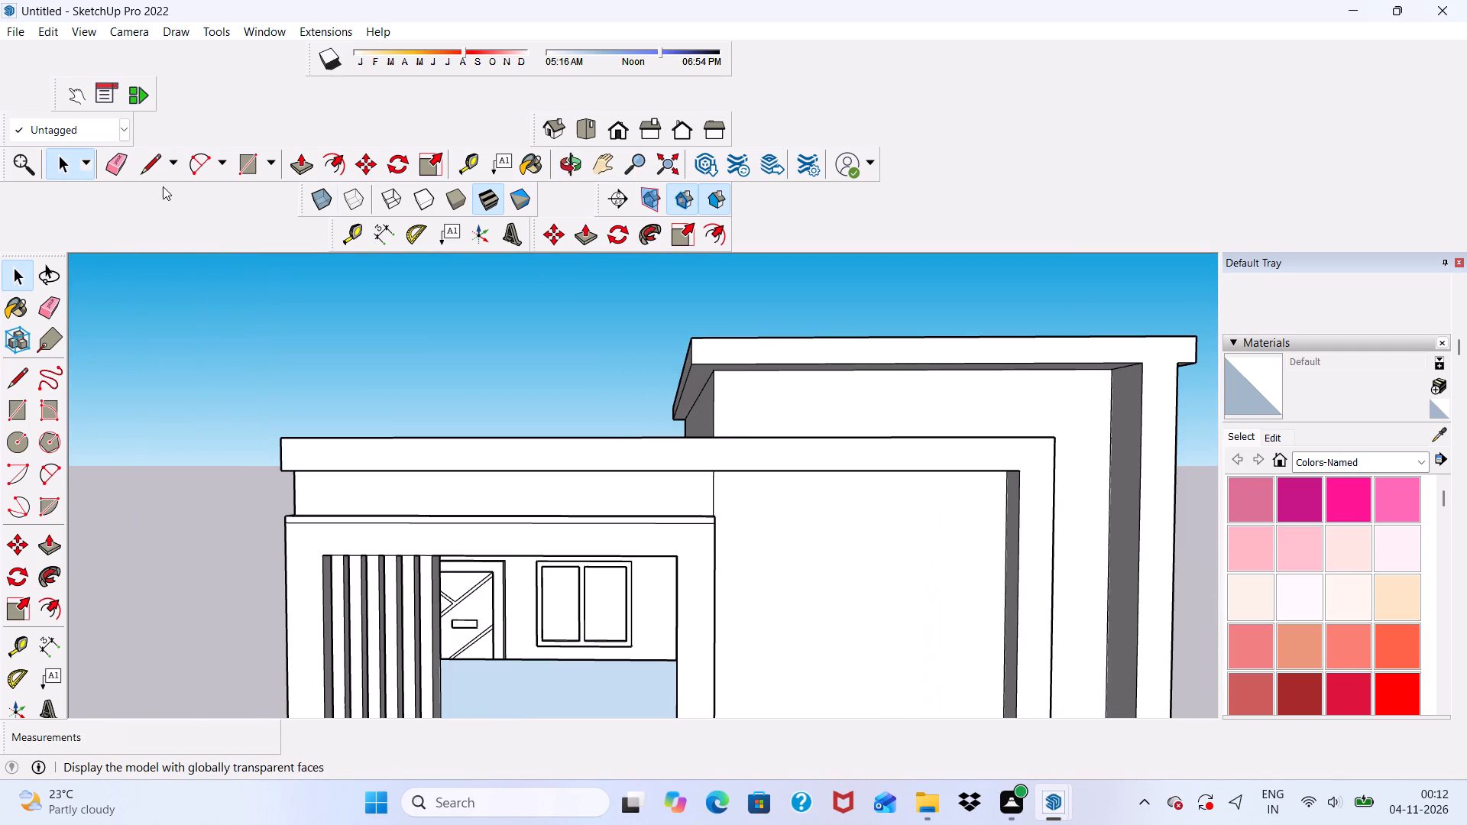
{"action": "left_click", "coordinate": [244, 162]}
{"action": "scroll", "coordinate": [916, 448], "scroll_direction": "up", "scroll_amount": 5}
{"action": "middle_click_drag", "start_coordinate": [779, 391], "coordinate": [808, 498]}
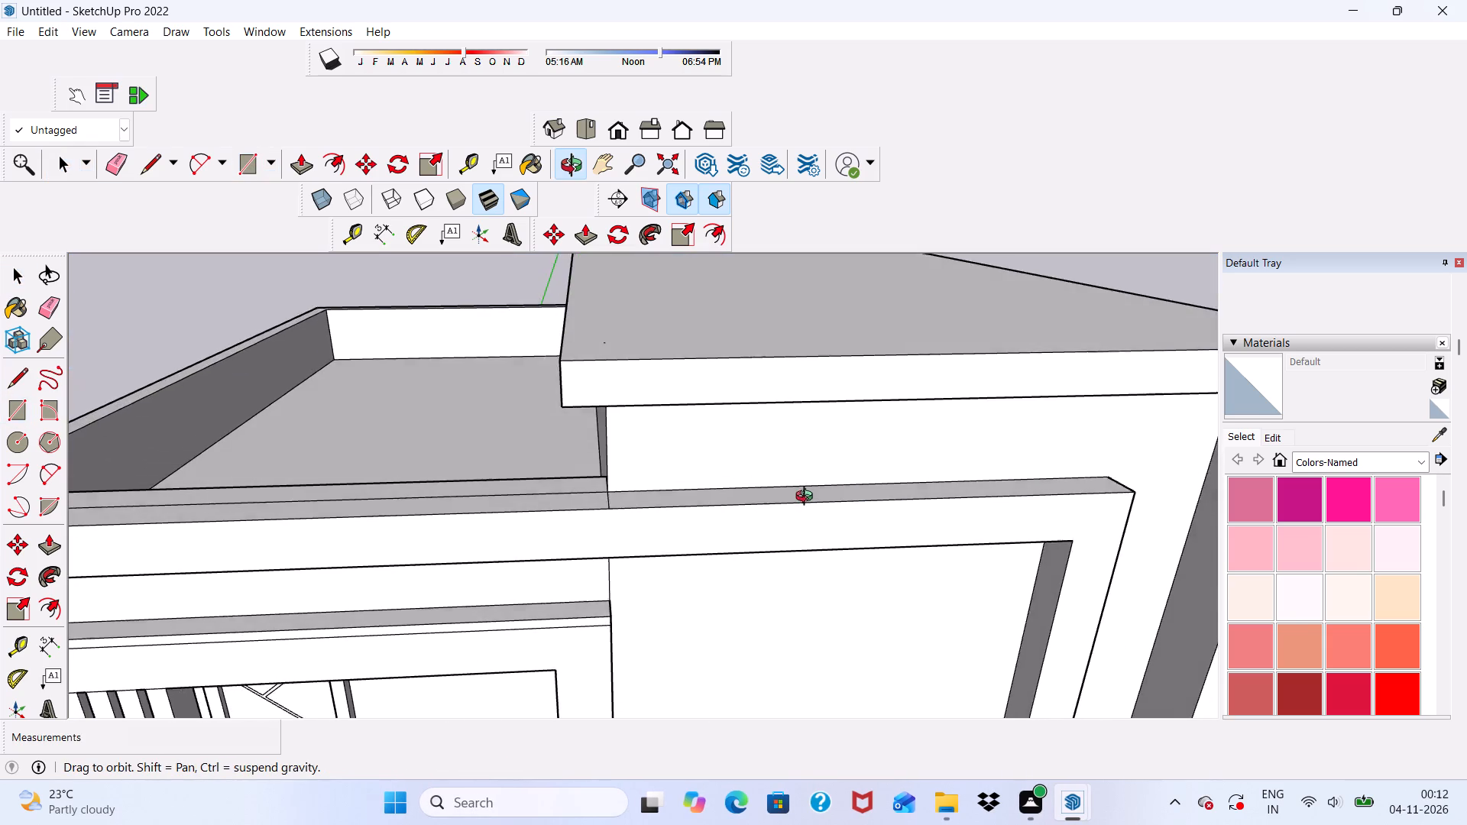
{"action": "middle_click_drag", "start_coordinate": [808, 498], "coordinate": [807, 499]}
{"action": "scroll", "coordinate": [770, 474], "scroll_direction": "up", "scroll_amount": 4}
{"action": "middle_click_drag", "start_coordinate": [651, 434], "coordinate": [645, 382]}
{"action": "scroll", "coordinate": [636, 367], "scroll_direction": "down", "scroll_amount": 4}
{"action": "scroll", "coordinate": [551, 338], "scroll_direction": "up", "scroll_amount": 6}
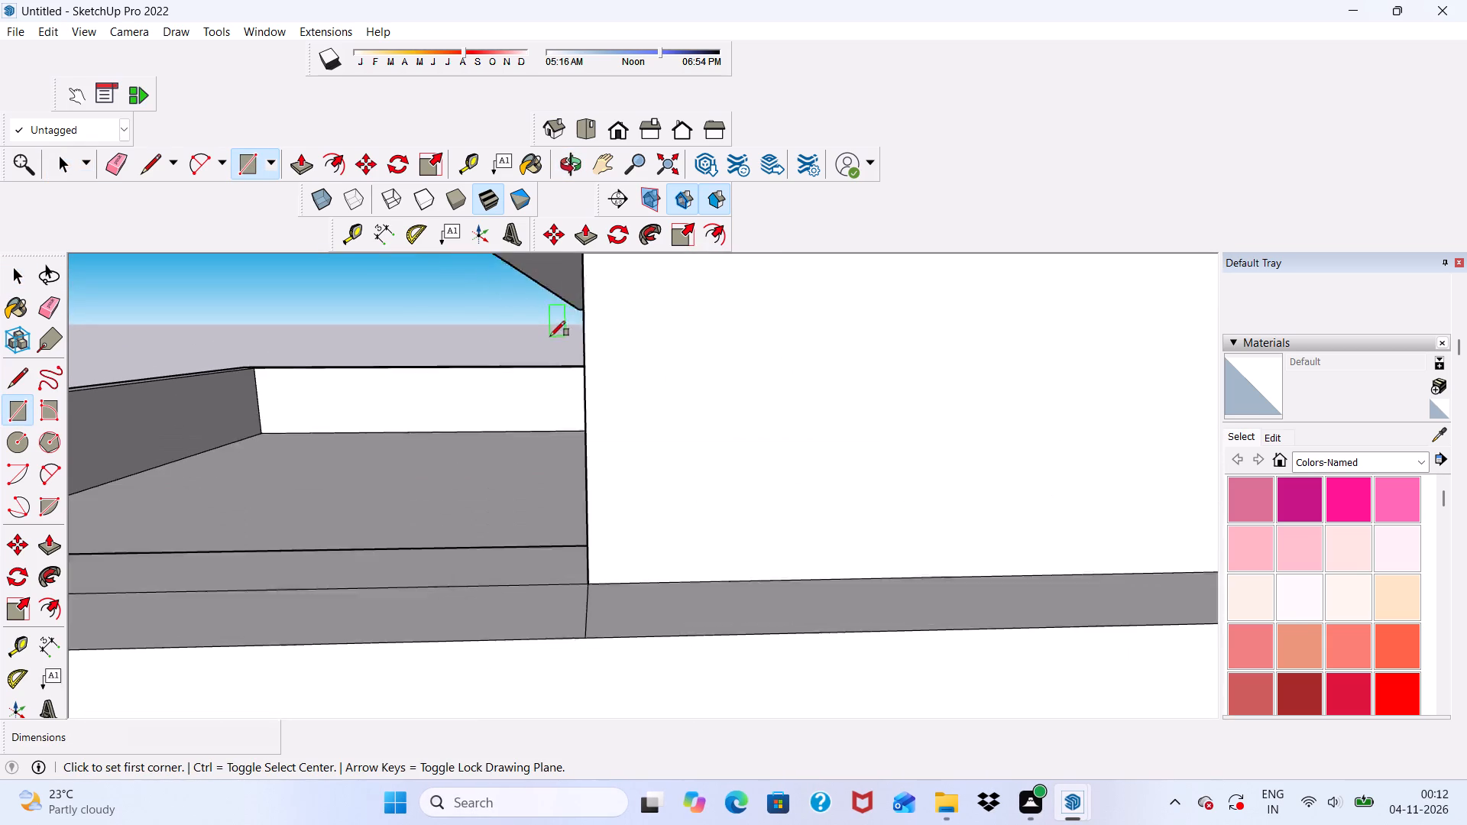
{"action": "scroll", "coordinate": [606, 322], "scroll_direction": "down", "scroll_amount": 7}
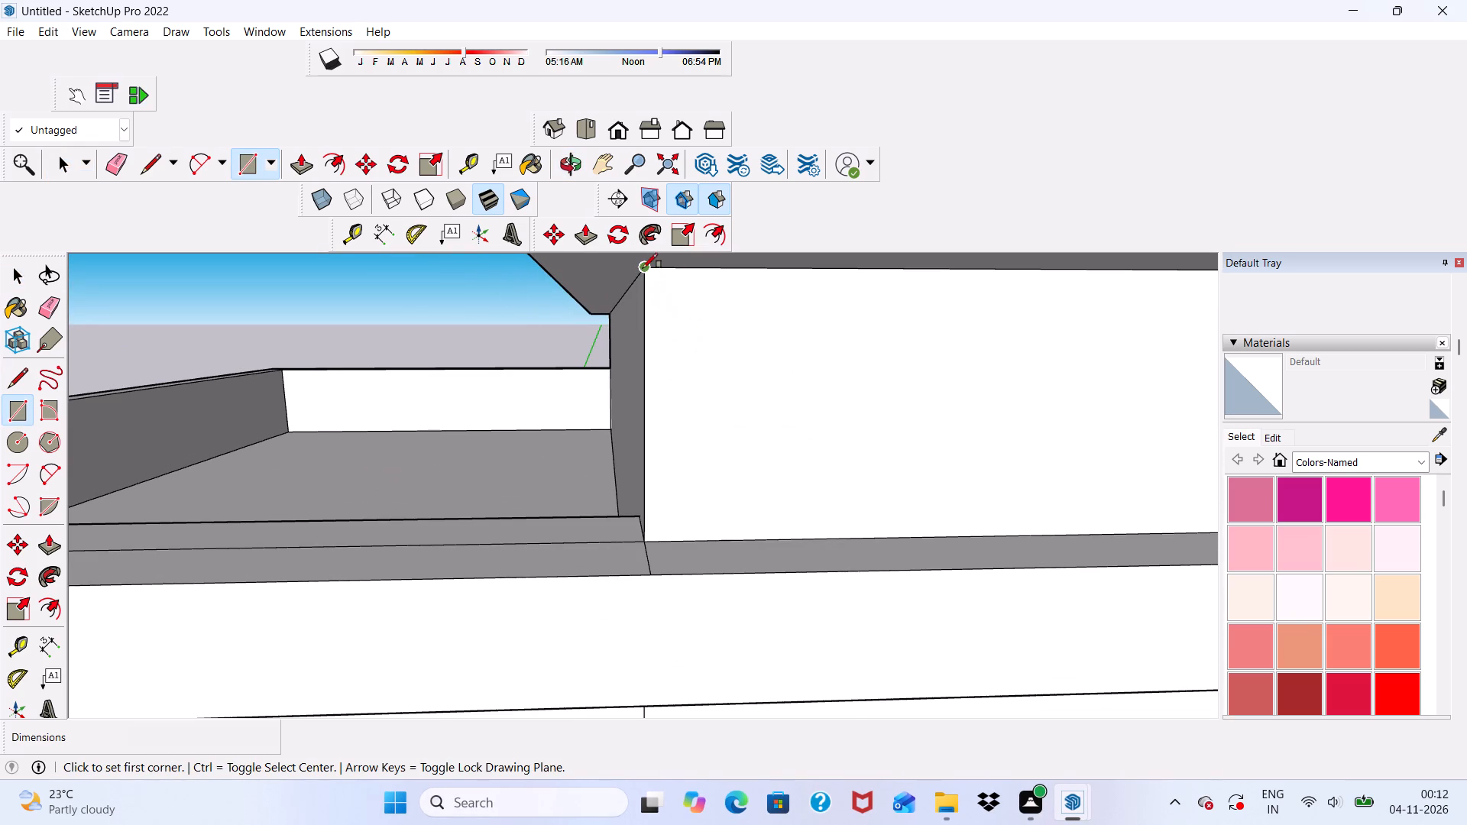
{"action": "left_click", "coordinate": [643, 268]}
{"action": "scroll", "coordinate": [678, 473], "scroll_direction": "down", "scroll_amount": 3}
{"action": "scroll", "coordinate": [631, 535], "scroll_direction": "down", "scroll_amount": 4}
{"action": "scroll", "coordinate": [743, 536], "scroll_direction": "down", "scroll_amount": 7}
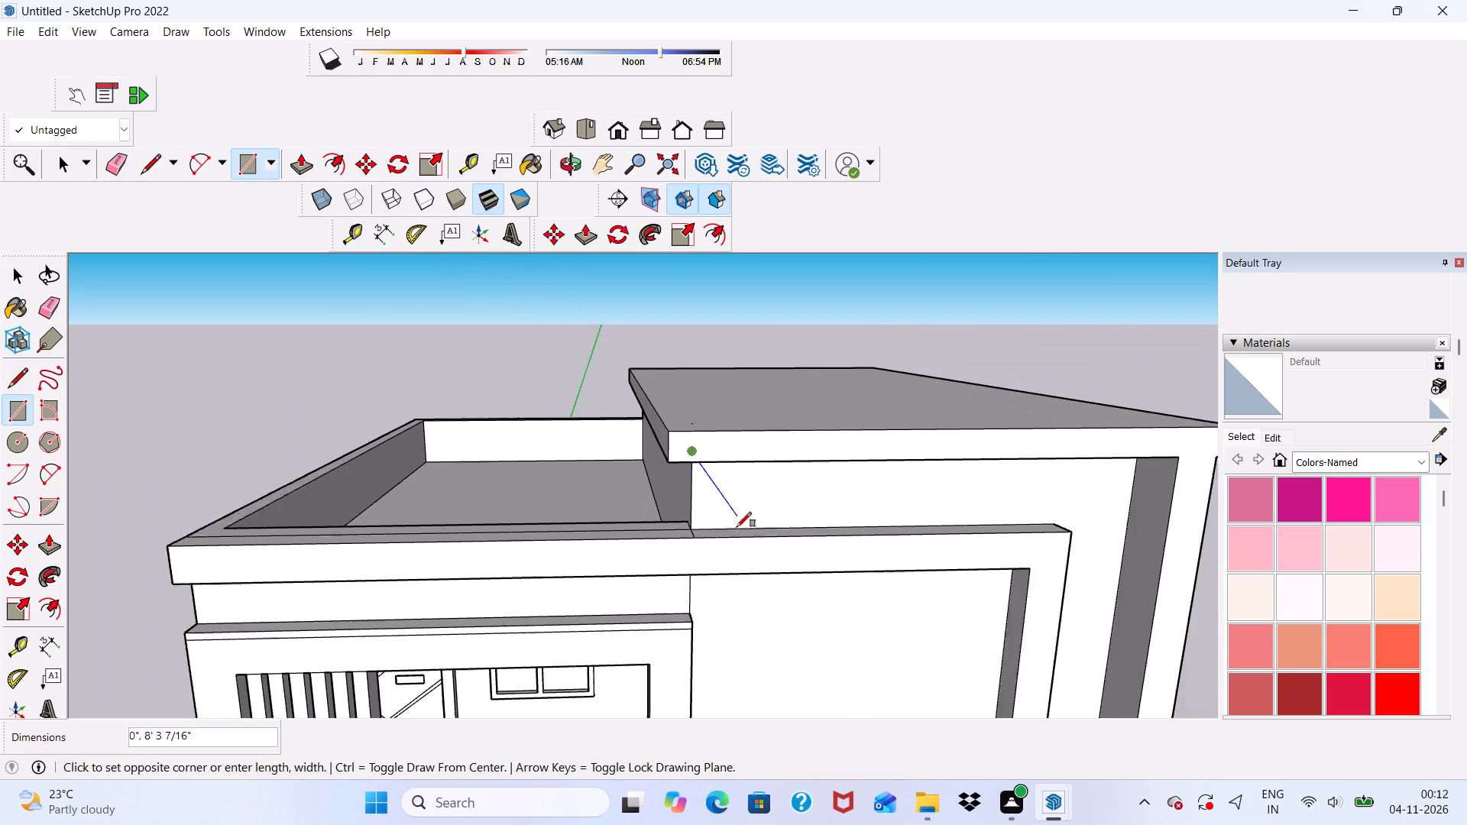
{"action": "middle_click_drag", "start_coordinate": [1084, 513], "coordinate": [1044, 490]}
{"action": "scroll", "coordinate": [1049, 505], "scroll_direction": "up", "scroll_amount": 4}
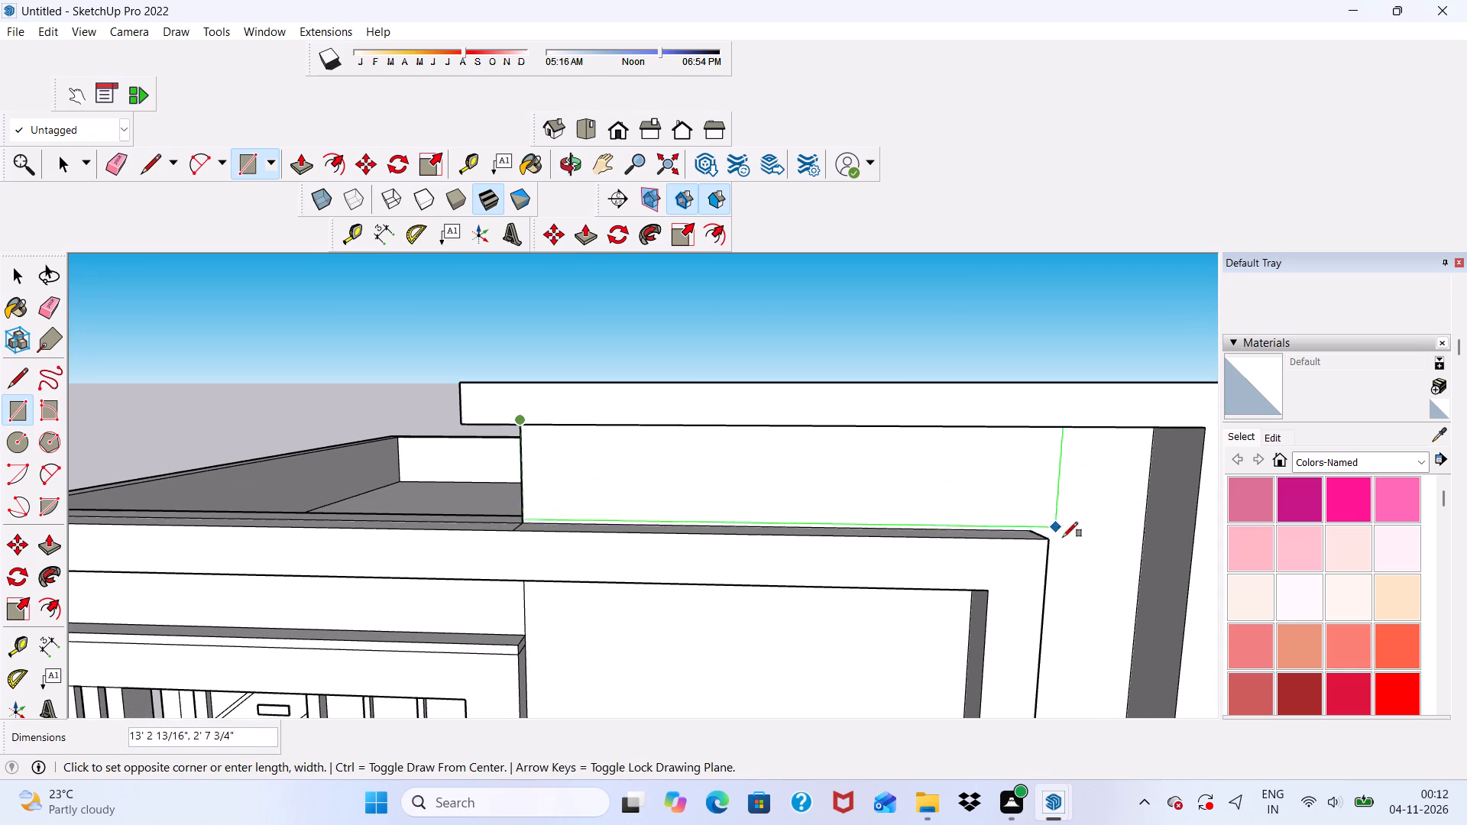
{"action": "scroll", "coordinate": [1102, 540], "scroll_direction": "up", "scroll_amount": 1}
{"action": "left_click", "coordinate": [1146, 546]}
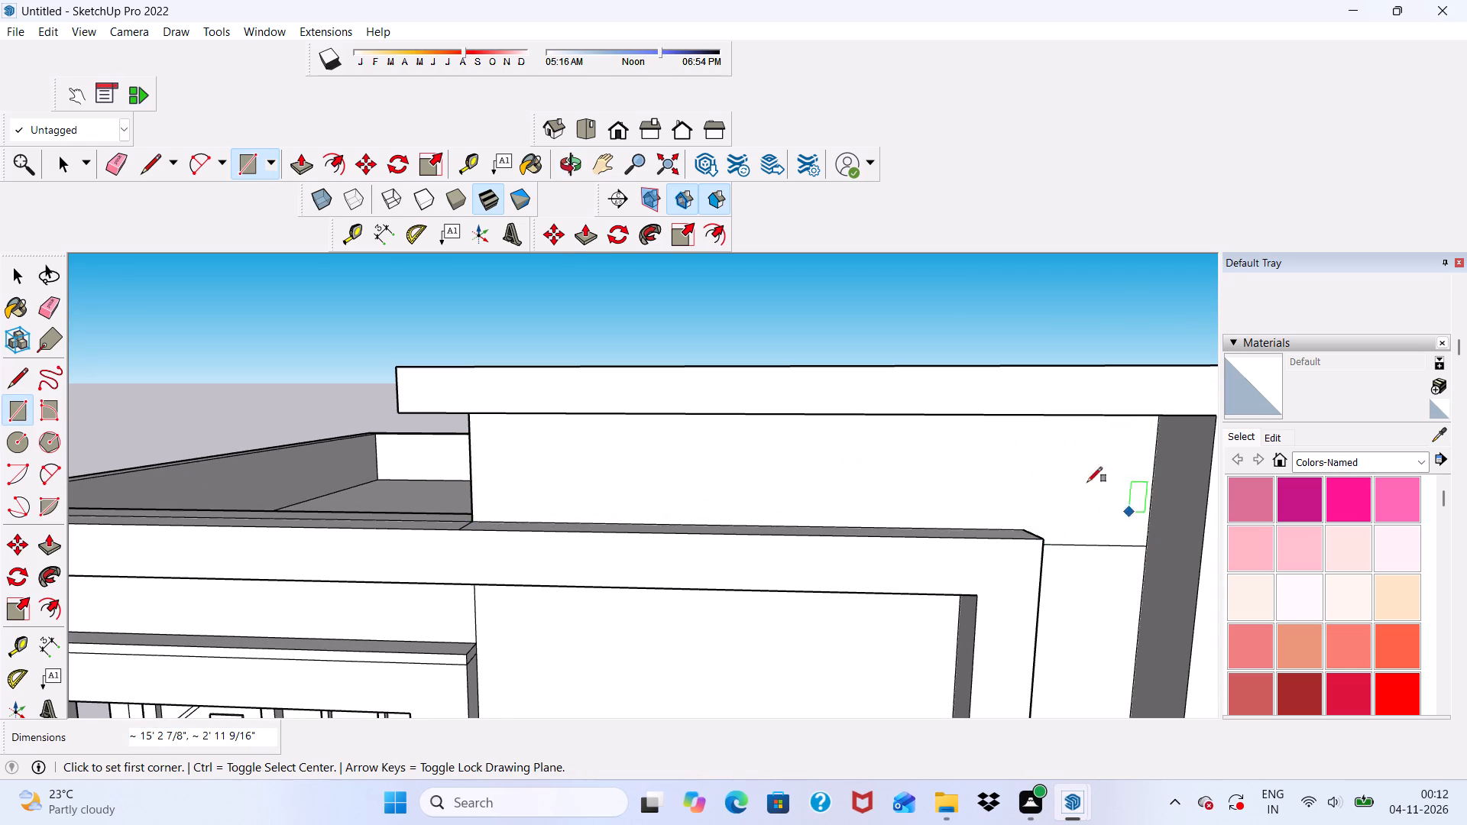
{"action": "scroll", "coordinate": [976, 495], "scroll_direction": "down", "scroll_amount": 2}
{"action": "scroll", "coordinate": [750, 503], "scroll_direction": "down", "scroll_amount": 4}
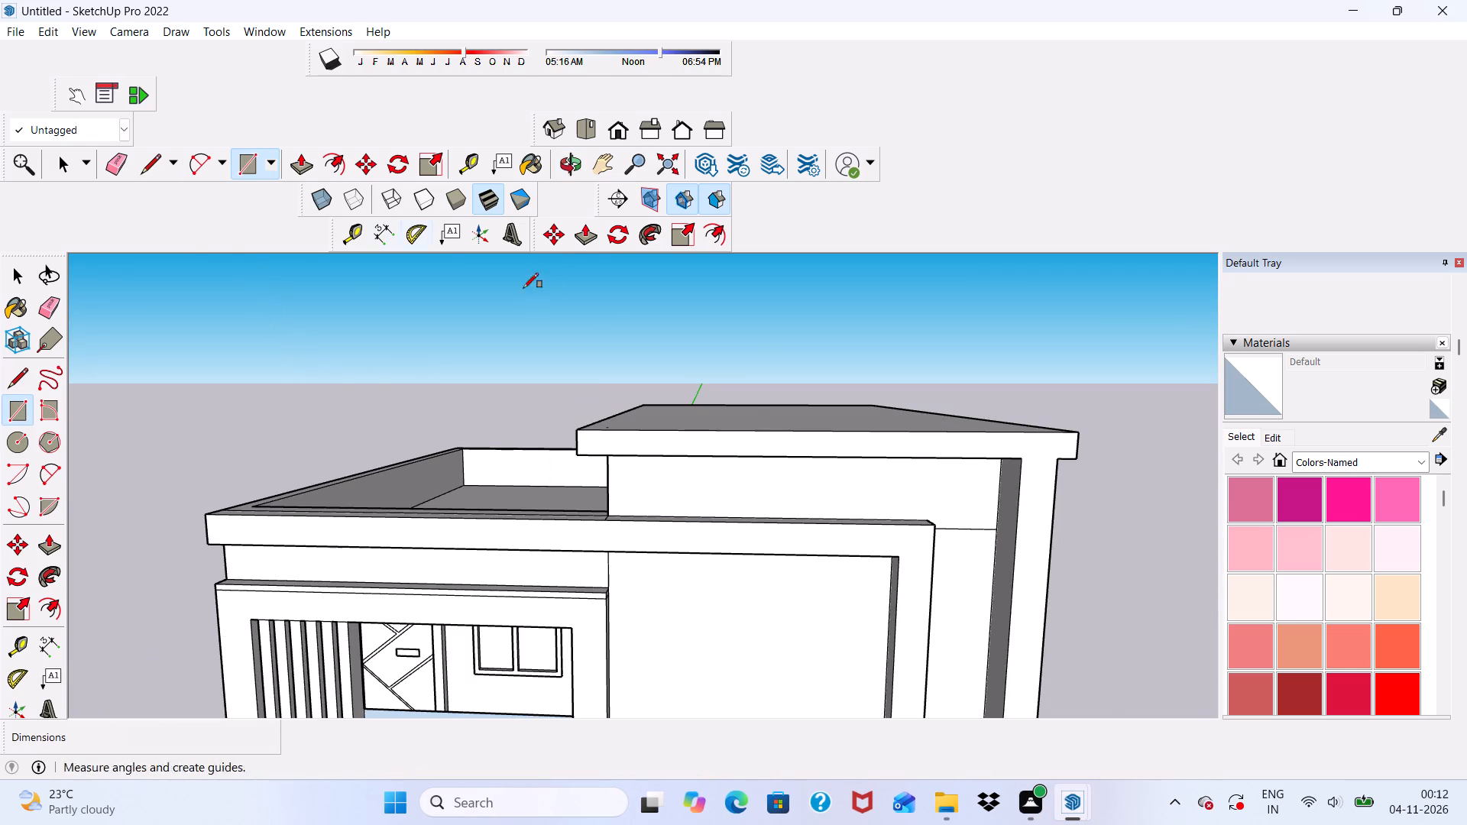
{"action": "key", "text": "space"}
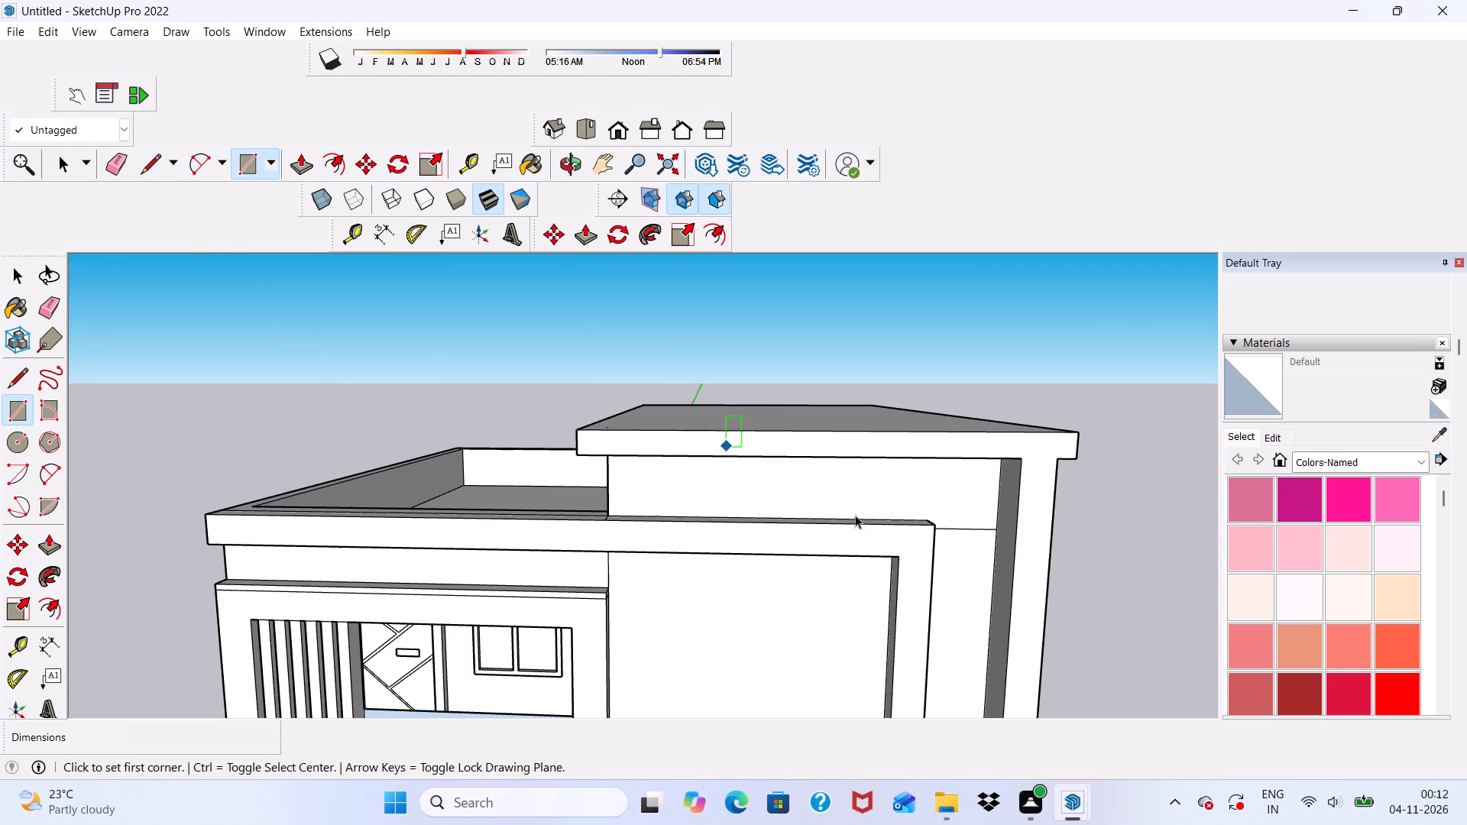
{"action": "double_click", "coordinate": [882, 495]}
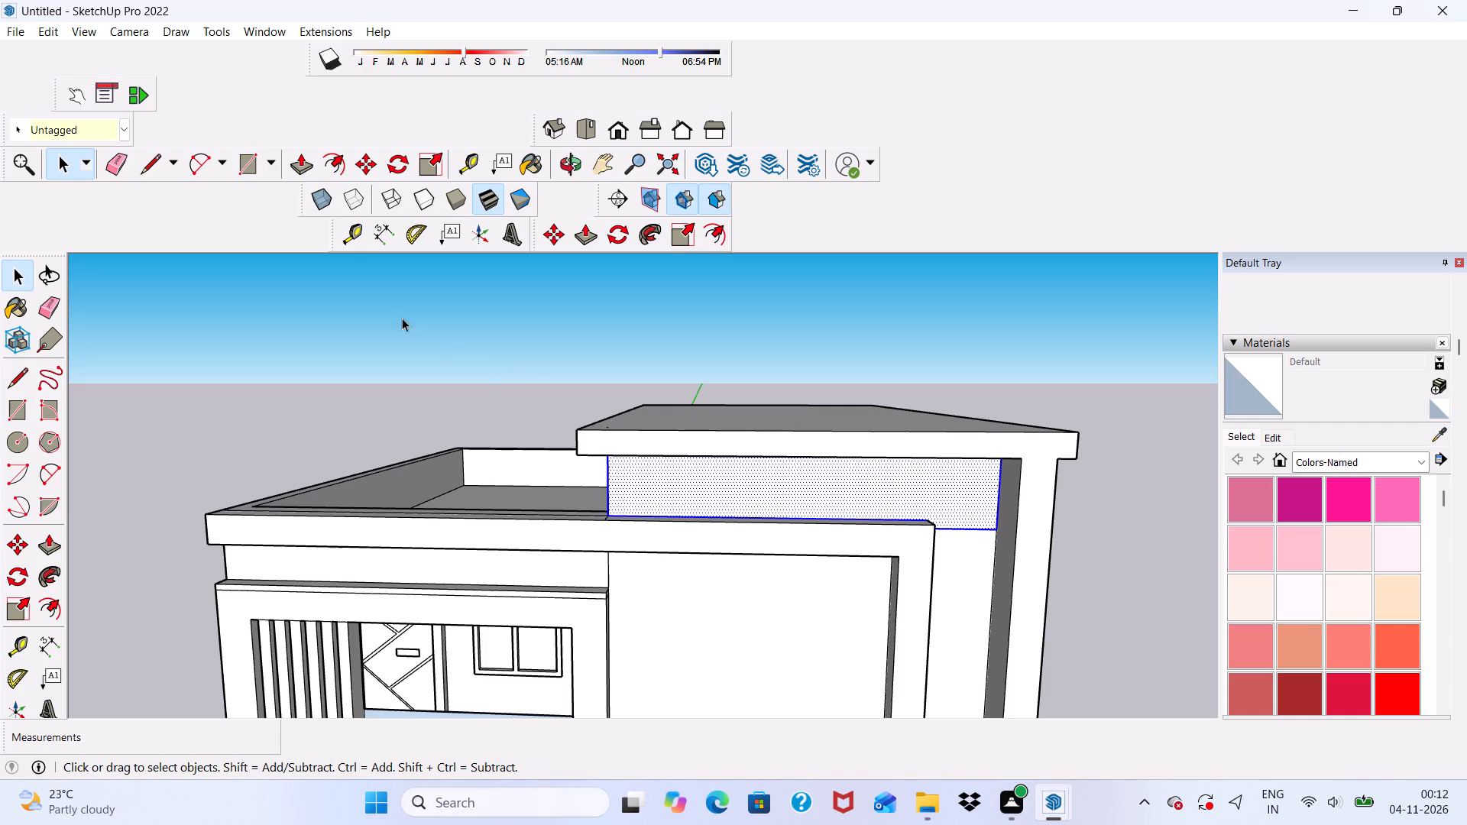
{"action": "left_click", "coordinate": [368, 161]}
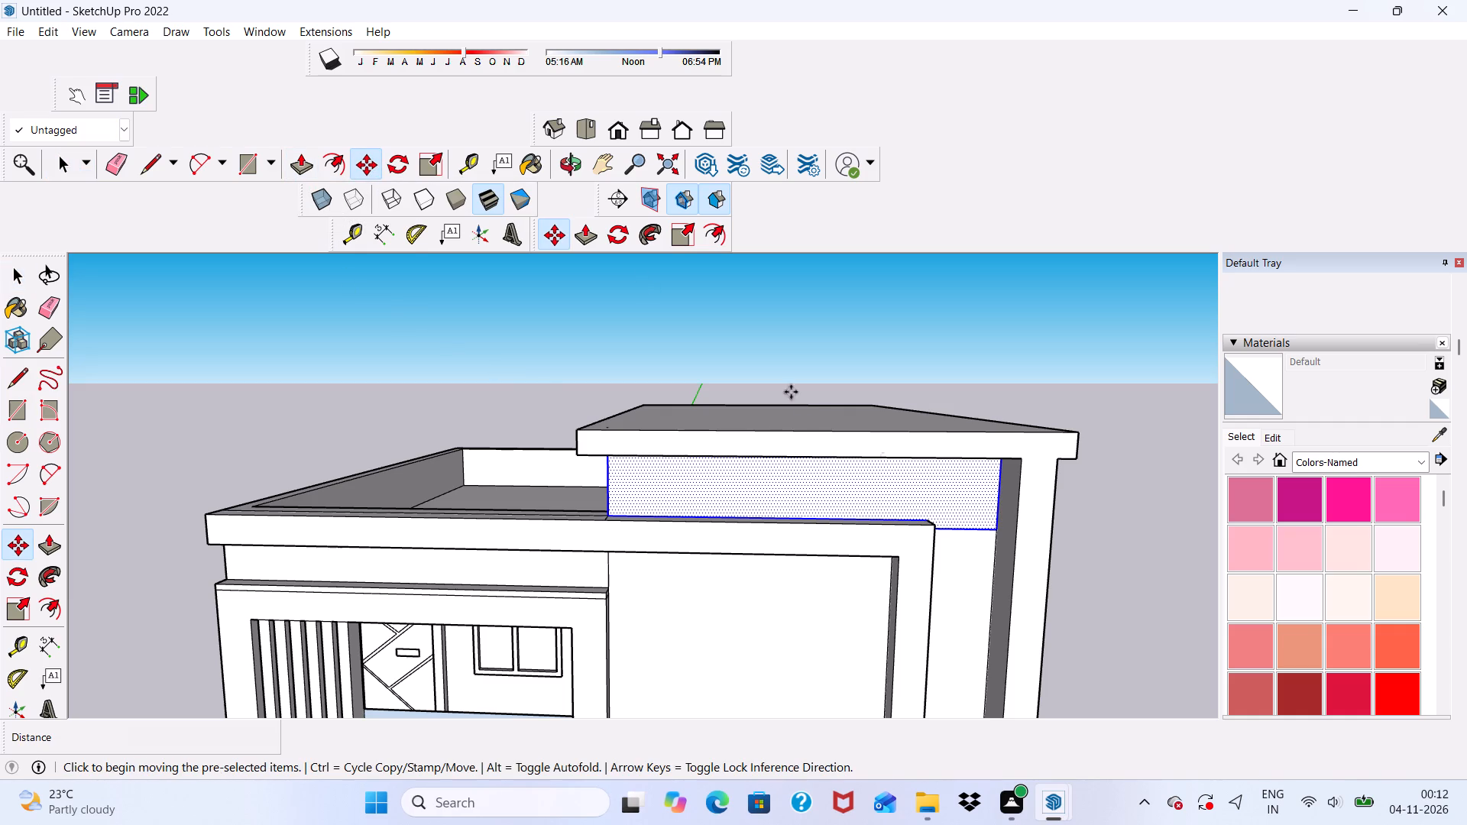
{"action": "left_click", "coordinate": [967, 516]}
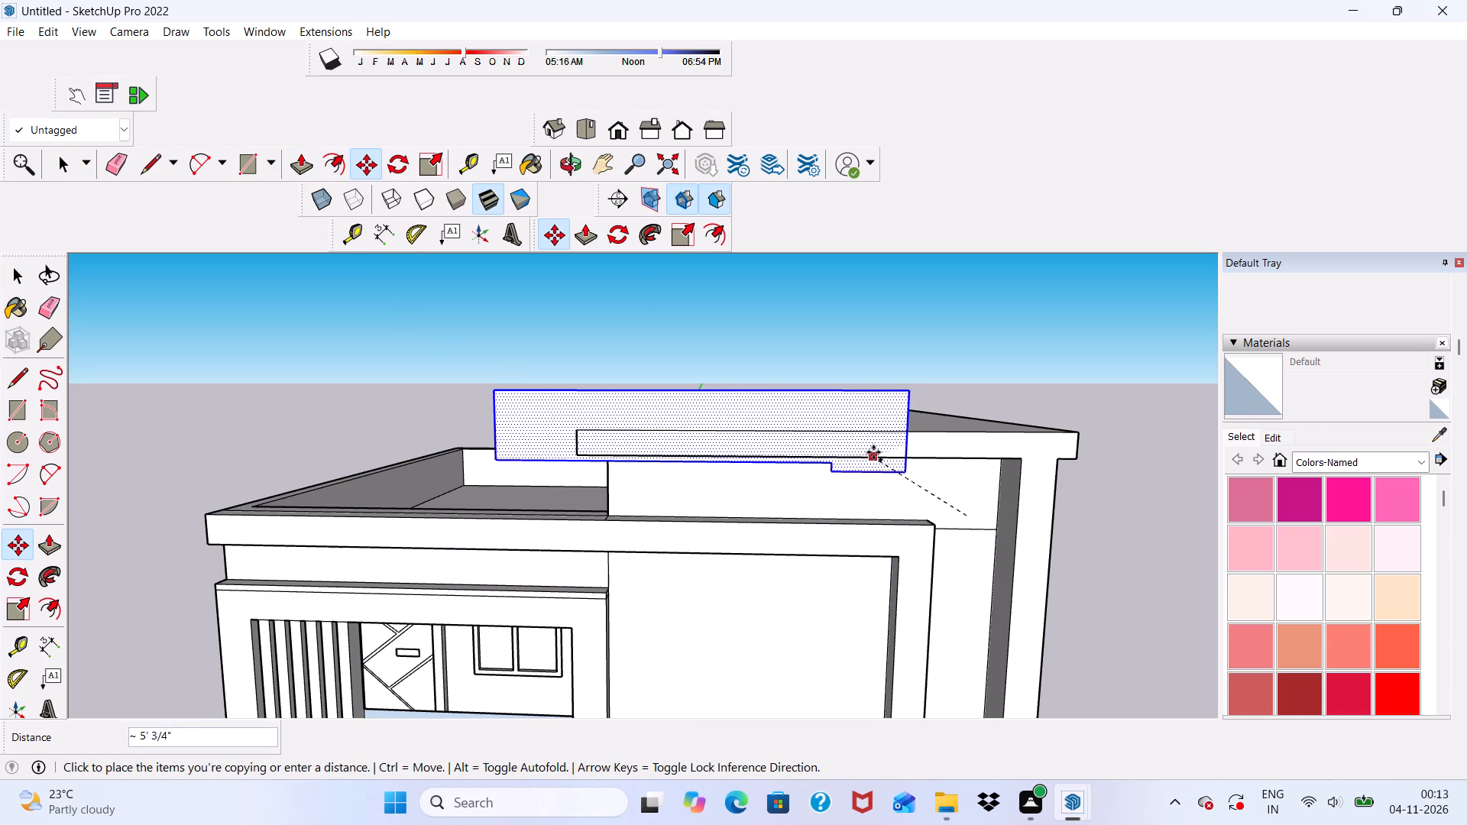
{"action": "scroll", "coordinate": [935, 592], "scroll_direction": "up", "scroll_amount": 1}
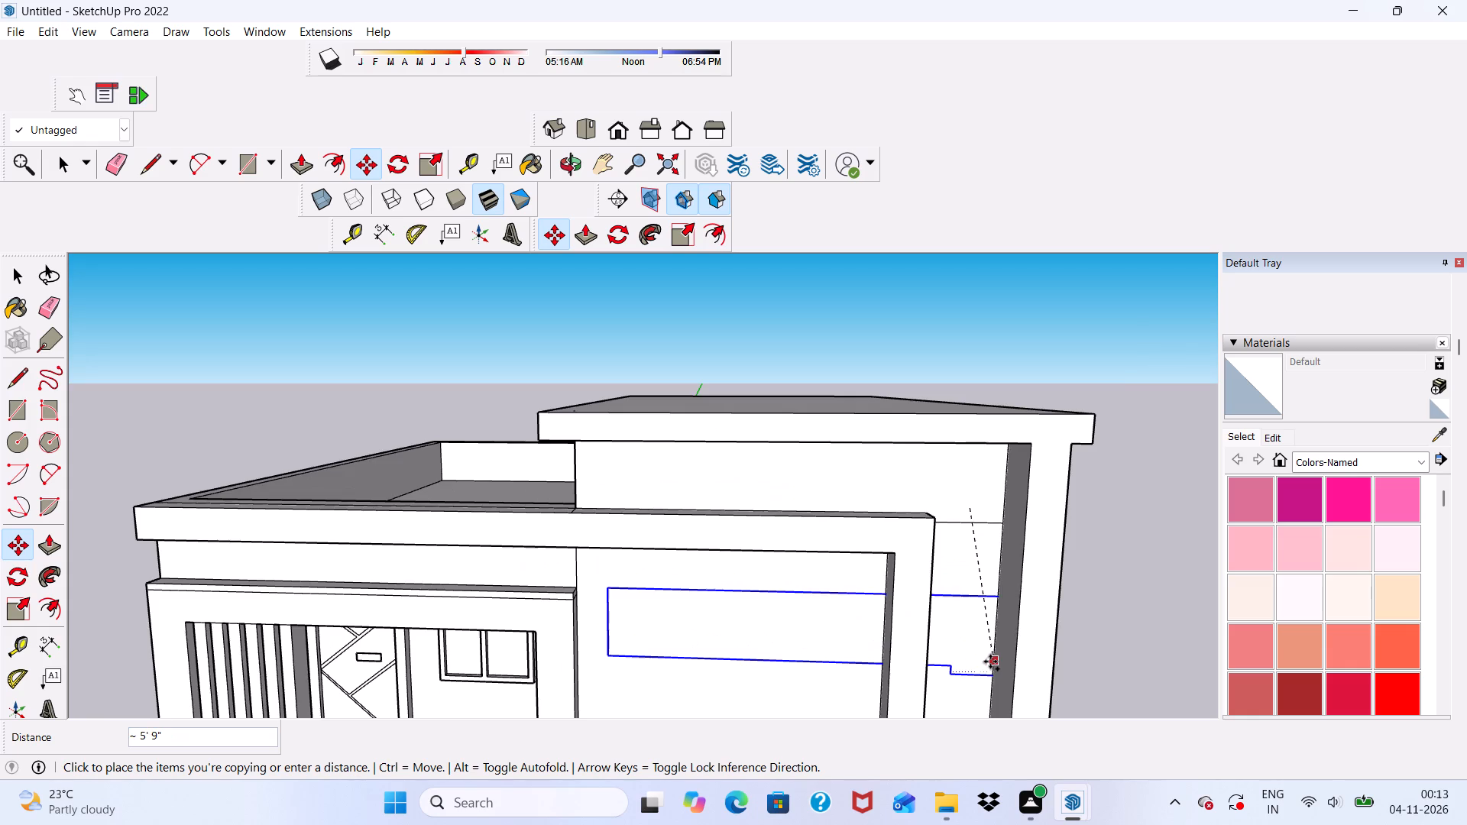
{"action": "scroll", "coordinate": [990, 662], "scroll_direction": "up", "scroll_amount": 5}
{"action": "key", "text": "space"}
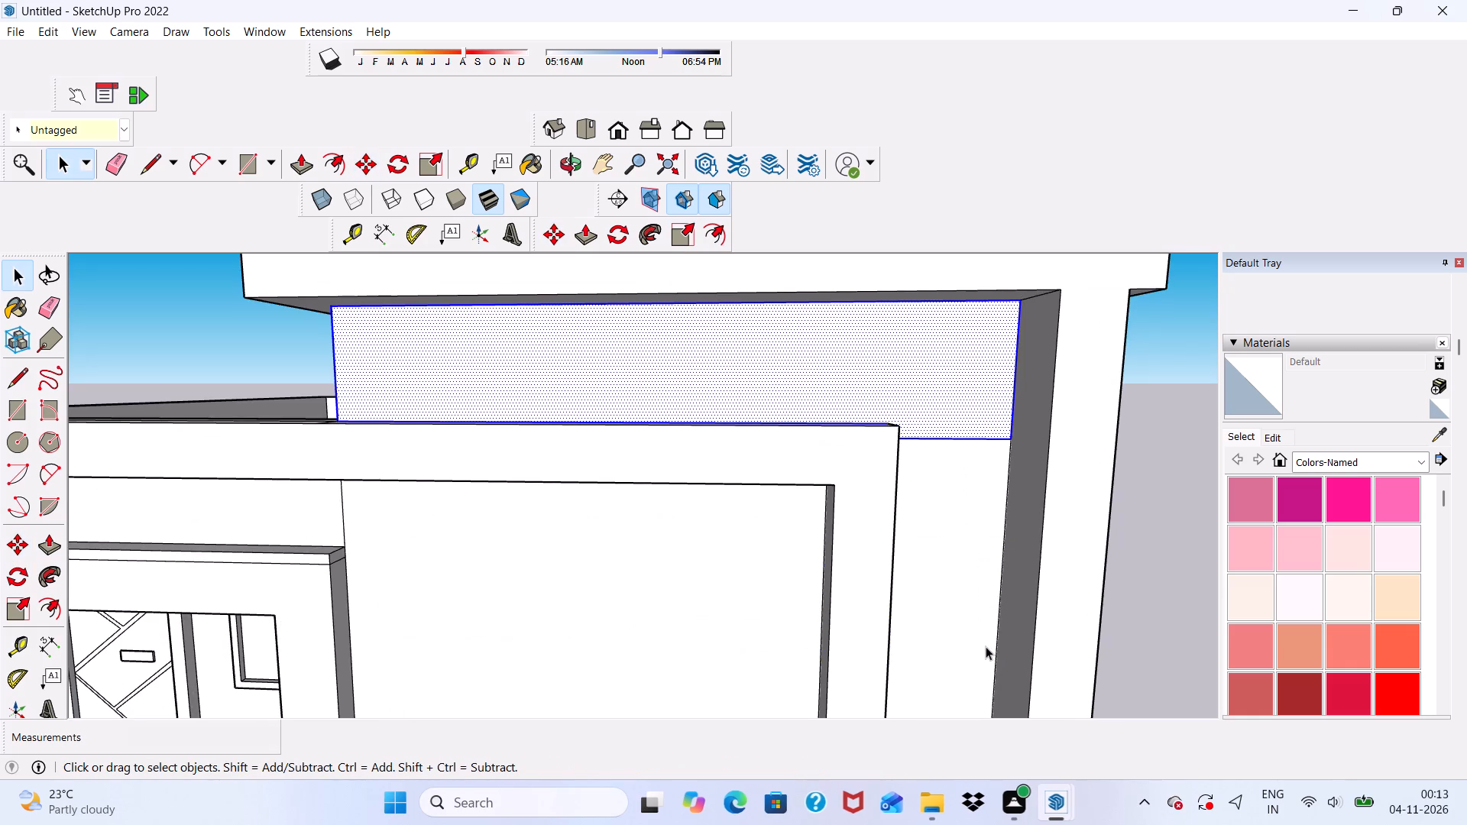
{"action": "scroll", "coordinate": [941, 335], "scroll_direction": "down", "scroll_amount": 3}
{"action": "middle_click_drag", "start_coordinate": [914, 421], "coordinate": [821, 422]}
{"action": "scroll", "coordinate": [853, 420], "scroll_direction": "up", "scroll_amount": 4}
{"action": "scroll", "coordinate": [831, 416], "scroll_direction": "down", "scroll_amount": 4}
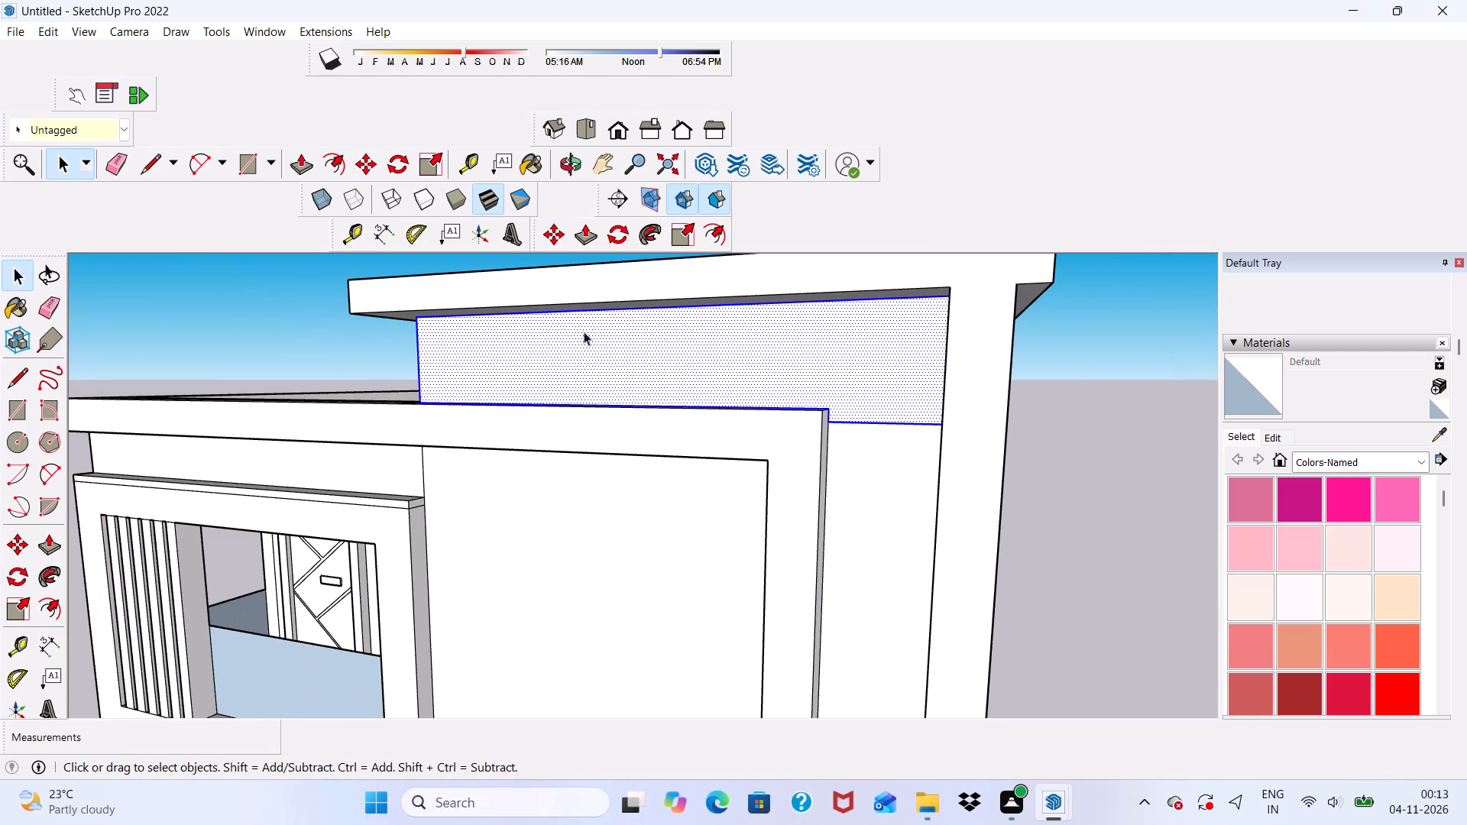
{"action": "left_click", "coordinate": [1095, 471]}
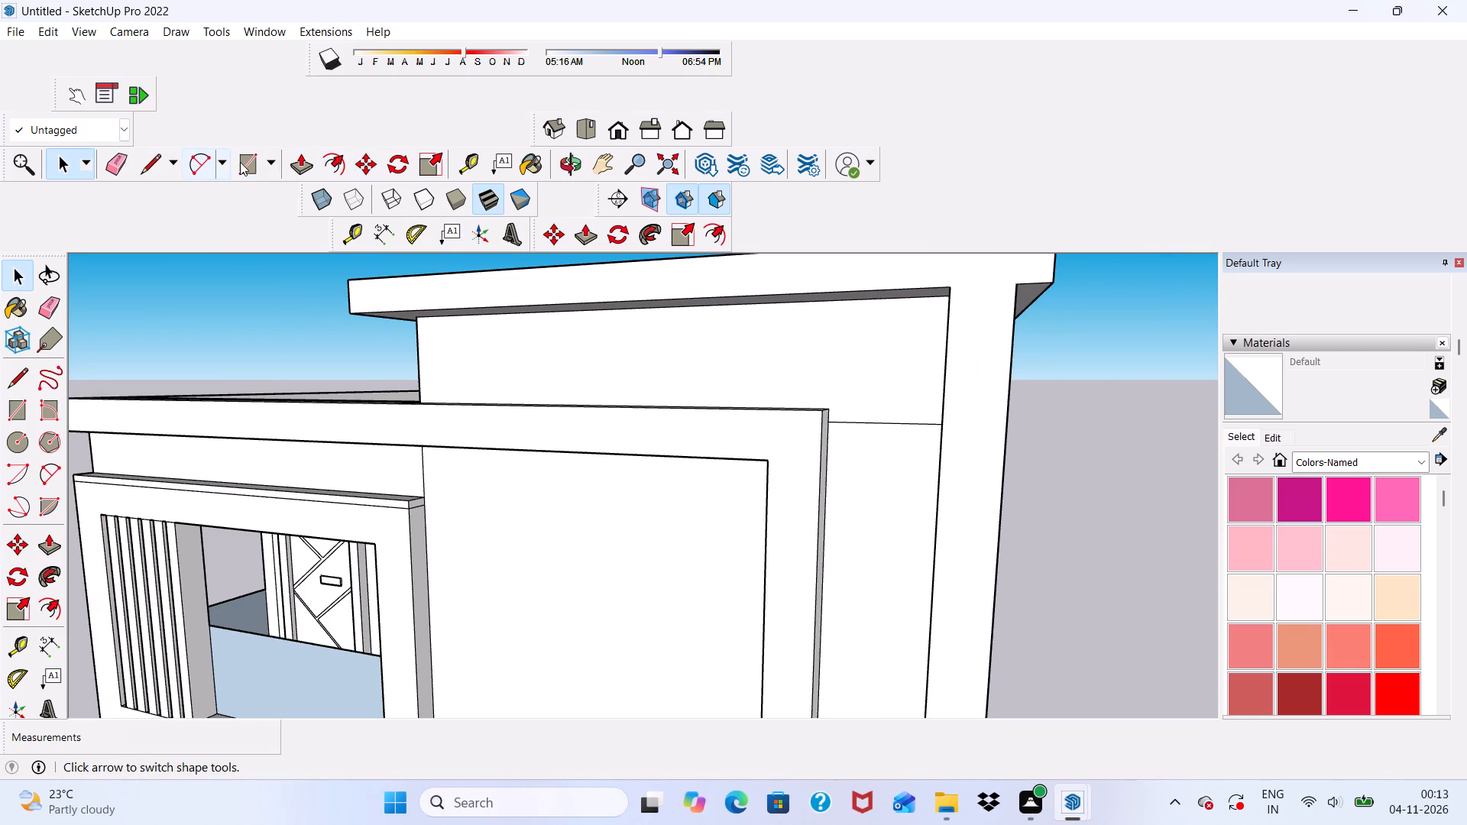
Draw a horizontal line about 2' 7 7/8" long below the rectangle's lower edge, from the large frame's outer edge to the side column.
{"action": "left_click", "coordinate": [250, 160]}
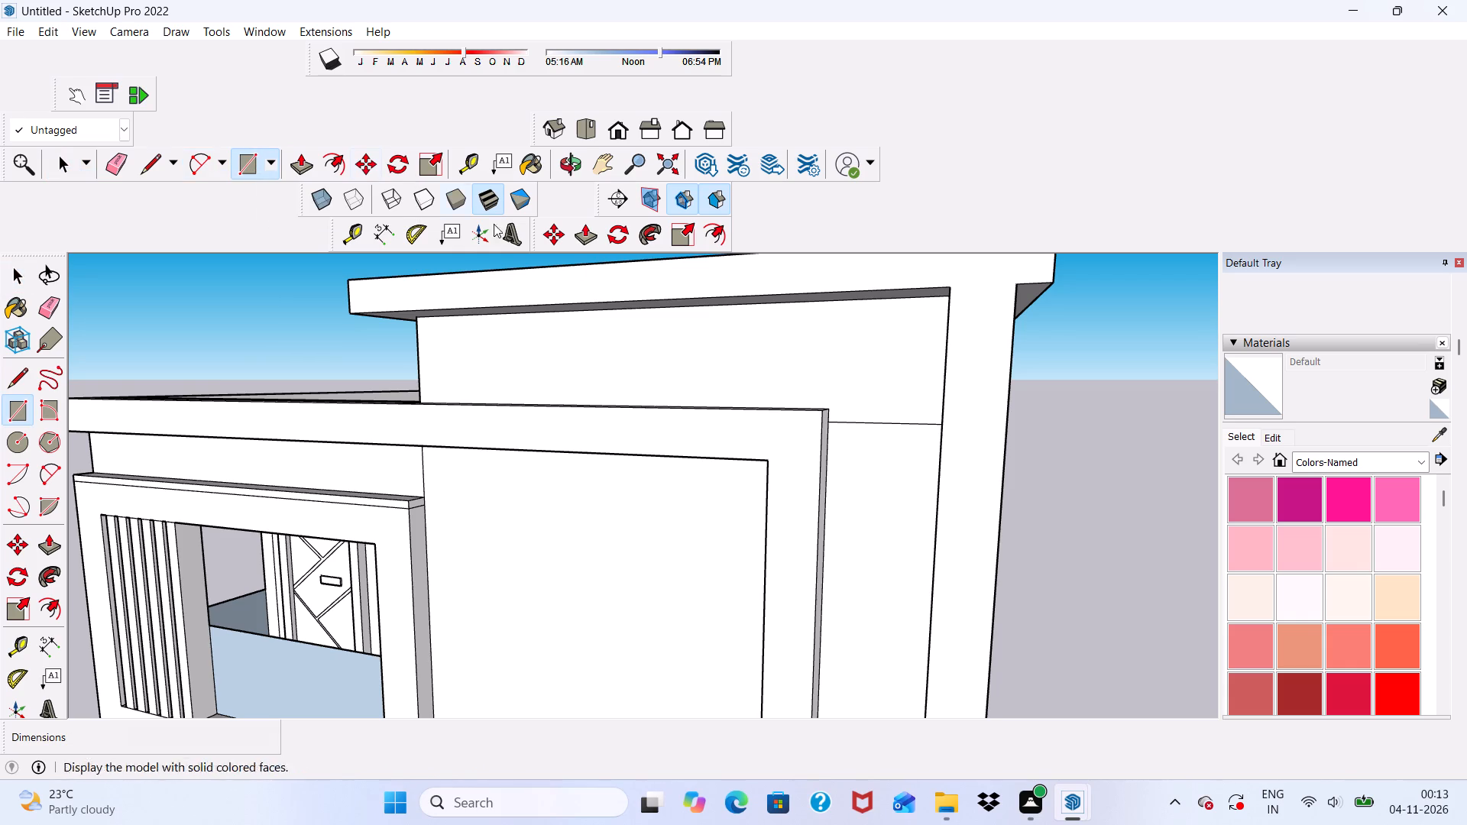
{"action": "left_click", "coordinate": [151, 155]}
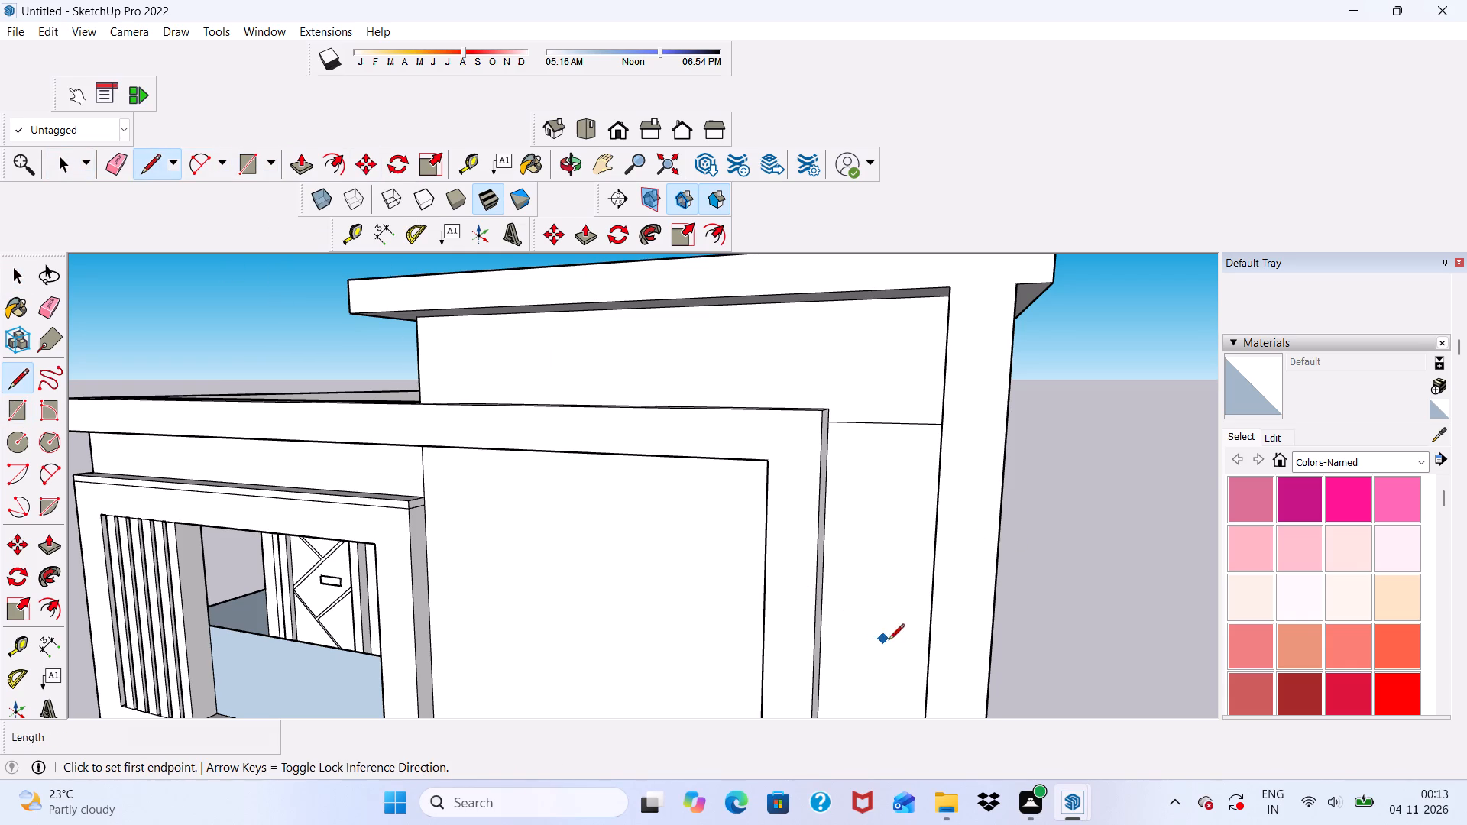
{"action": "middle_click_drag", "start_coordinate": [892, 641], "coordinate": [860, 609]}
{"action": "scroll", "coordinate": [807, 494], "scroll_direction": "up", "scroll_amount": 3}
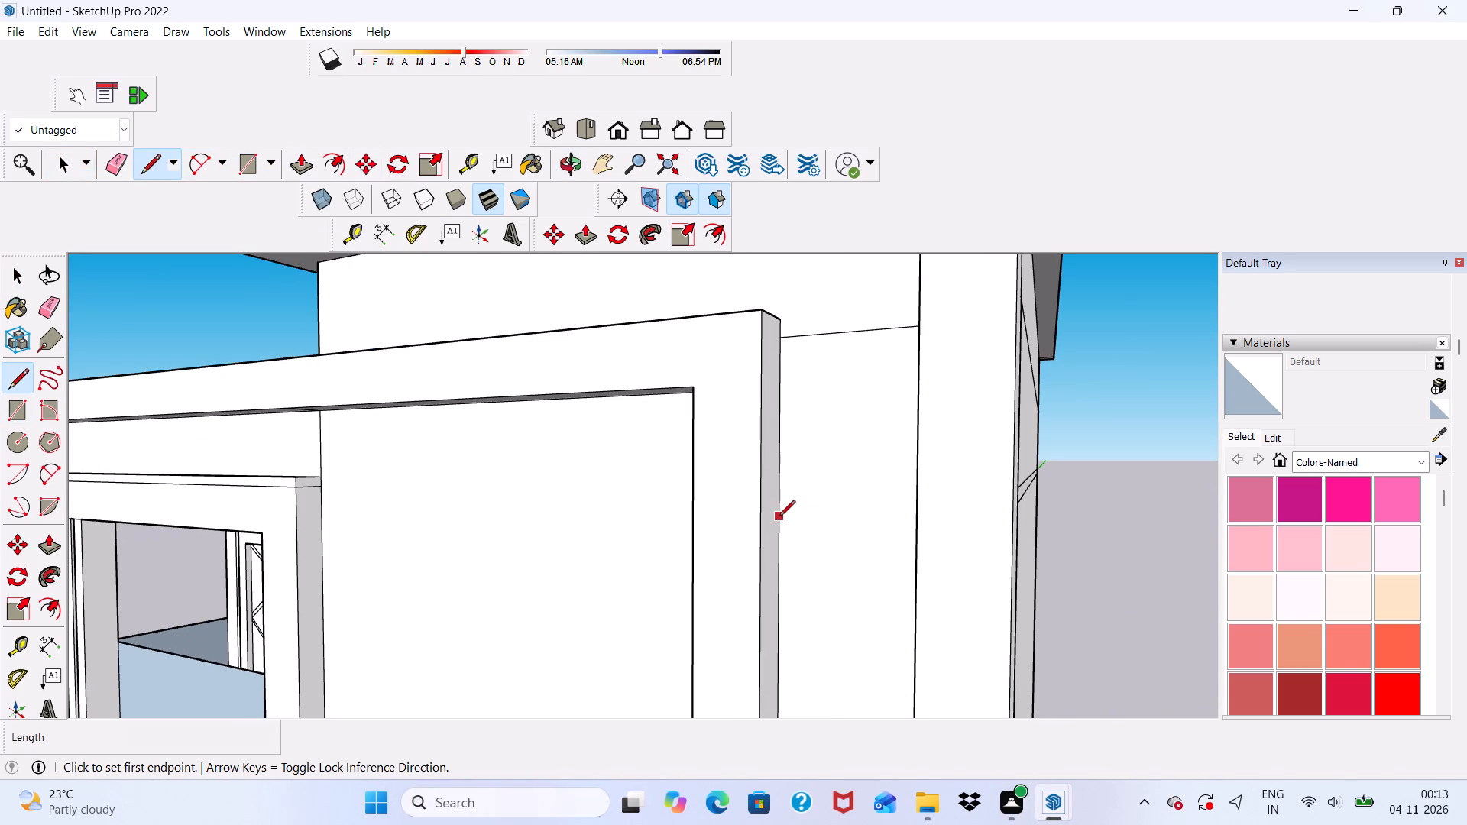
{"action": "left_click", "coordinate": [779, 517]}
{"action": "scroll", "coordinate": [837, 525], "scroll_direction": "down", "scroll_amount": 1}
{"action": "middle_click_drag", "start_coordinate": [837, 525], "coordinate": [989, 526]}
{"action": "scroll", "coordinate": [1002, 524], "scroll_direction": "up", "scroll_amount": 5}
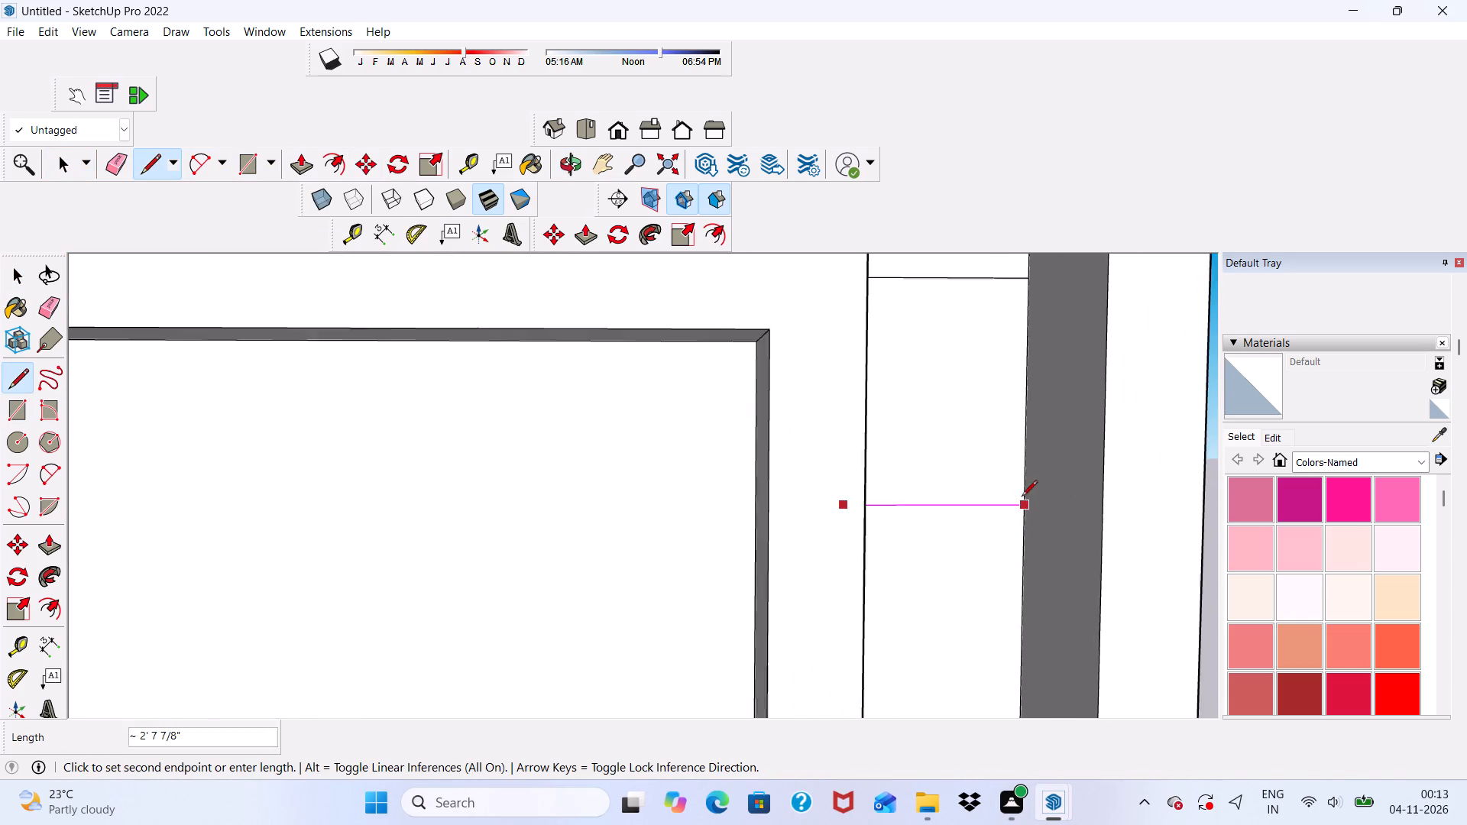
{"action": "scroll", "coordinate": [1022, 497], "scroll_direction": "up", "scroll_amount": 2}
{"action": "left_click", "coordinate": [1022, 506]}
{"action": "scroll", "coordinate": [915, 412], "scroll_direction": "down", "scroll_amount": 6}
{"action": "scroll", "coordinate": [906, 650], "scroll_direction": "down", "scroll_amount": 3}
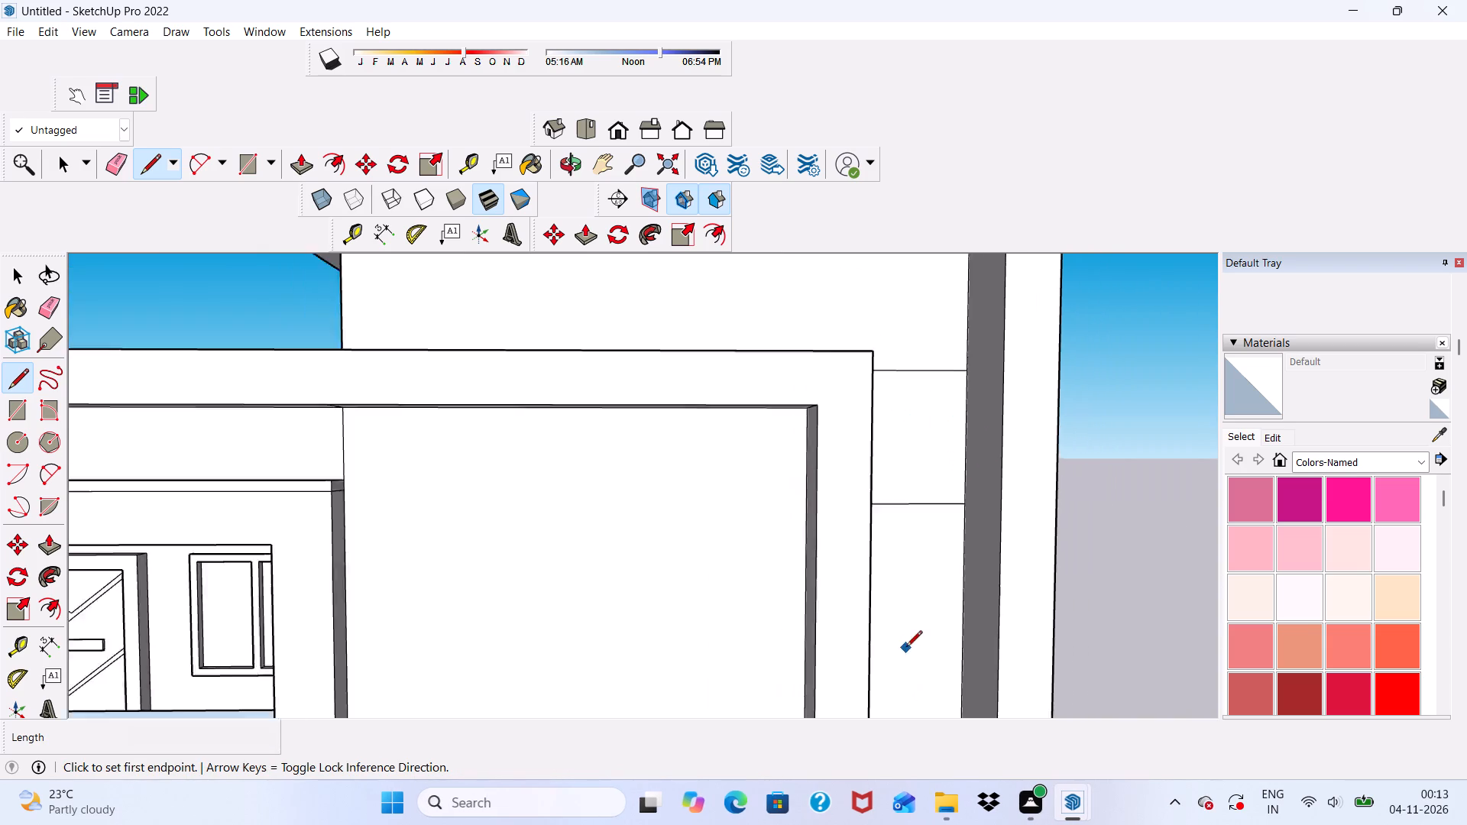
Draw a second horizontal line about 2' 7 7/8" long across the wall strip, lower down between the large frame and the side column.
{"action": "middle_click_drag", "start_coordinate": [906, 648], "coordinate": [825, 574]}
{"action": "middle_click_drag", "start_coordinate": [908, 613], "coordinate": [831, 635]}
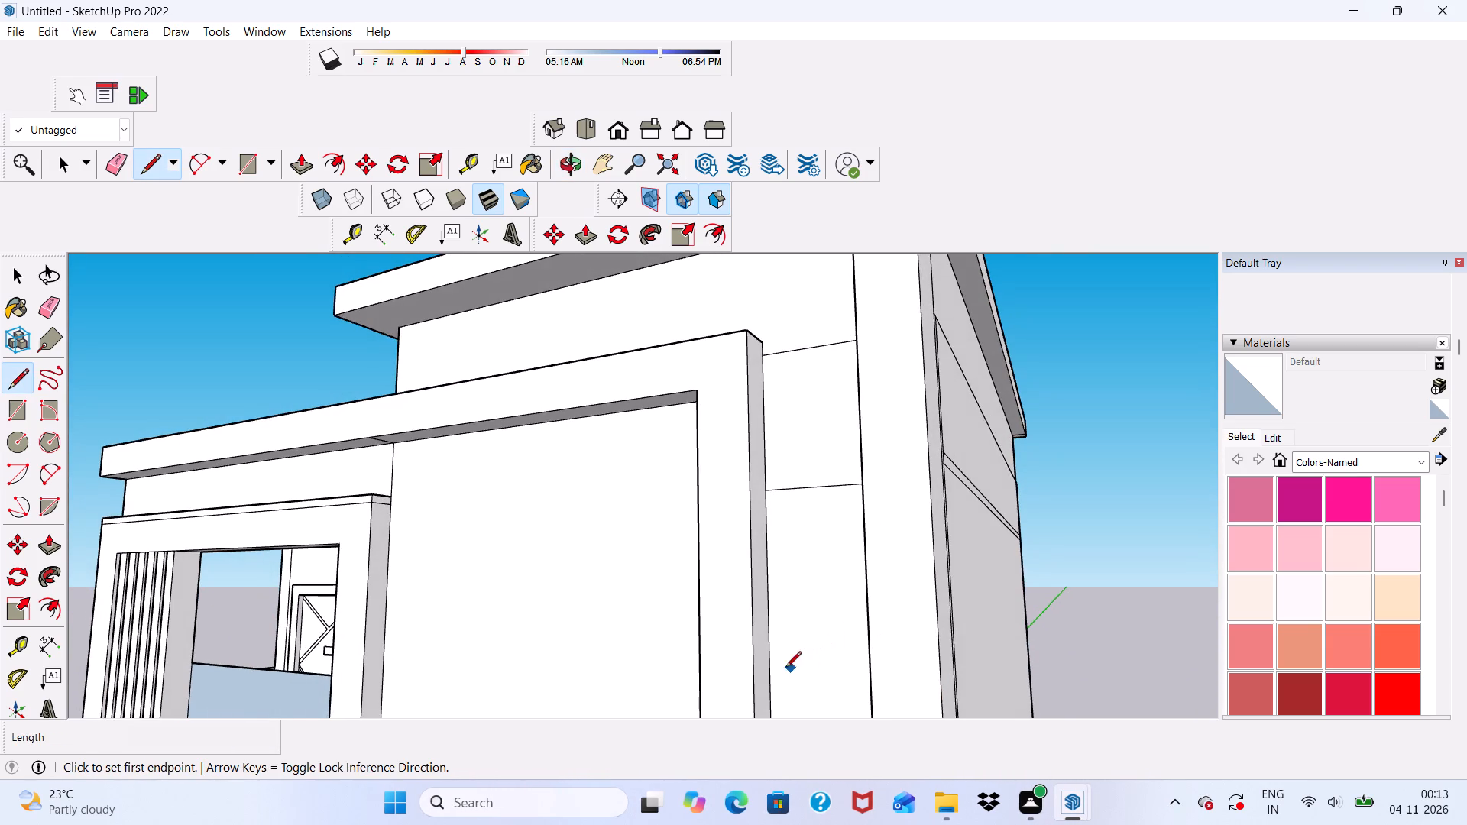
{"action": "left_click", "coordinate": [769, 629]}
{"action": "middle_click_drag", "start_coordinate": [821, 641], "coordinate": [914, 622]}
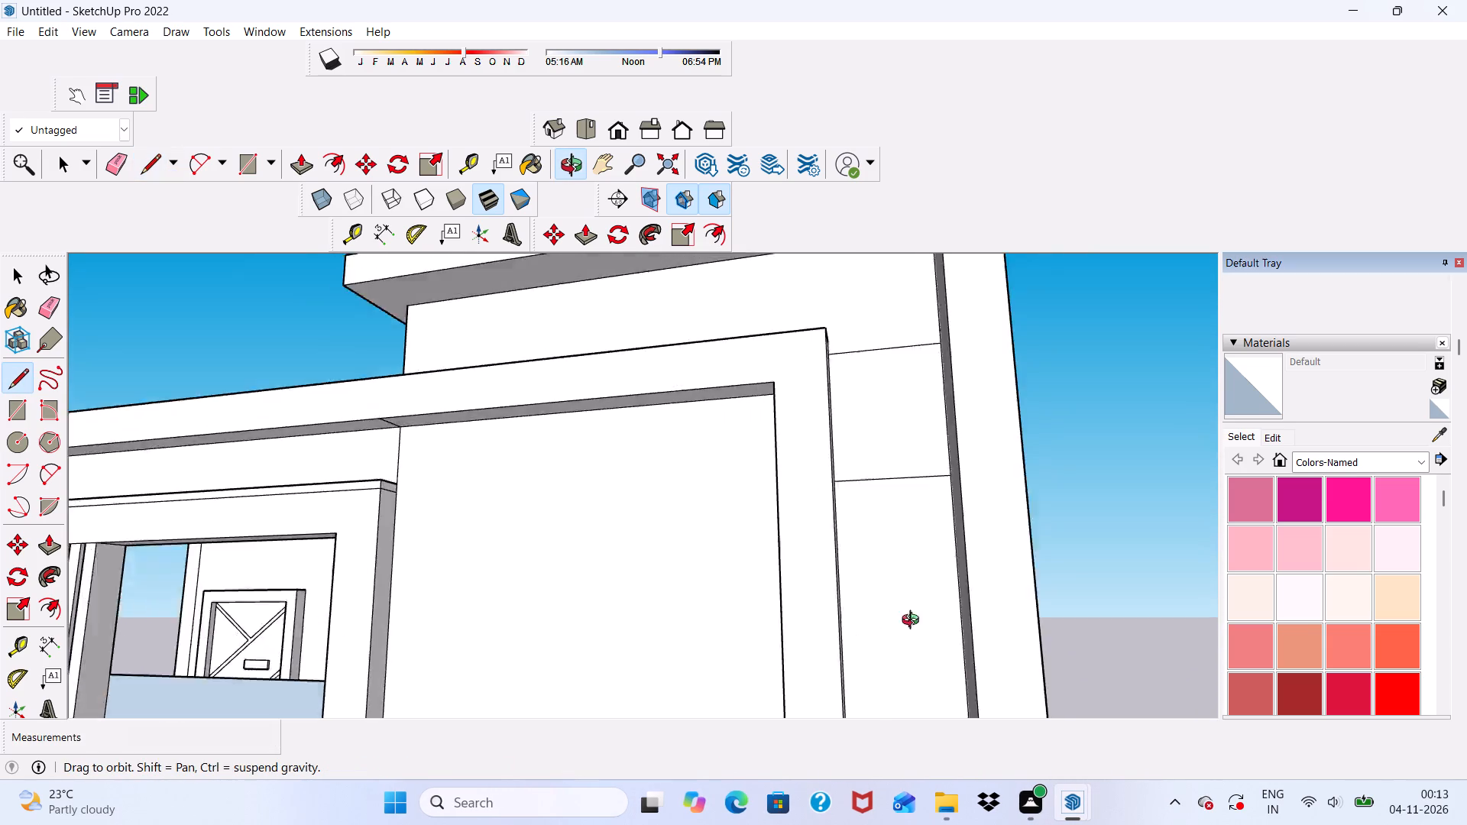
{"action": "middle_click_drag", "start_coordinate": [914, 622], "coordinate": [972, 624]}
{"action": "scroll", "coordinate": [983, 629], "scroll_direction": "up", "scroll_amount": 8}
{"action": "left_click", "coordinate": [1014, 604]}
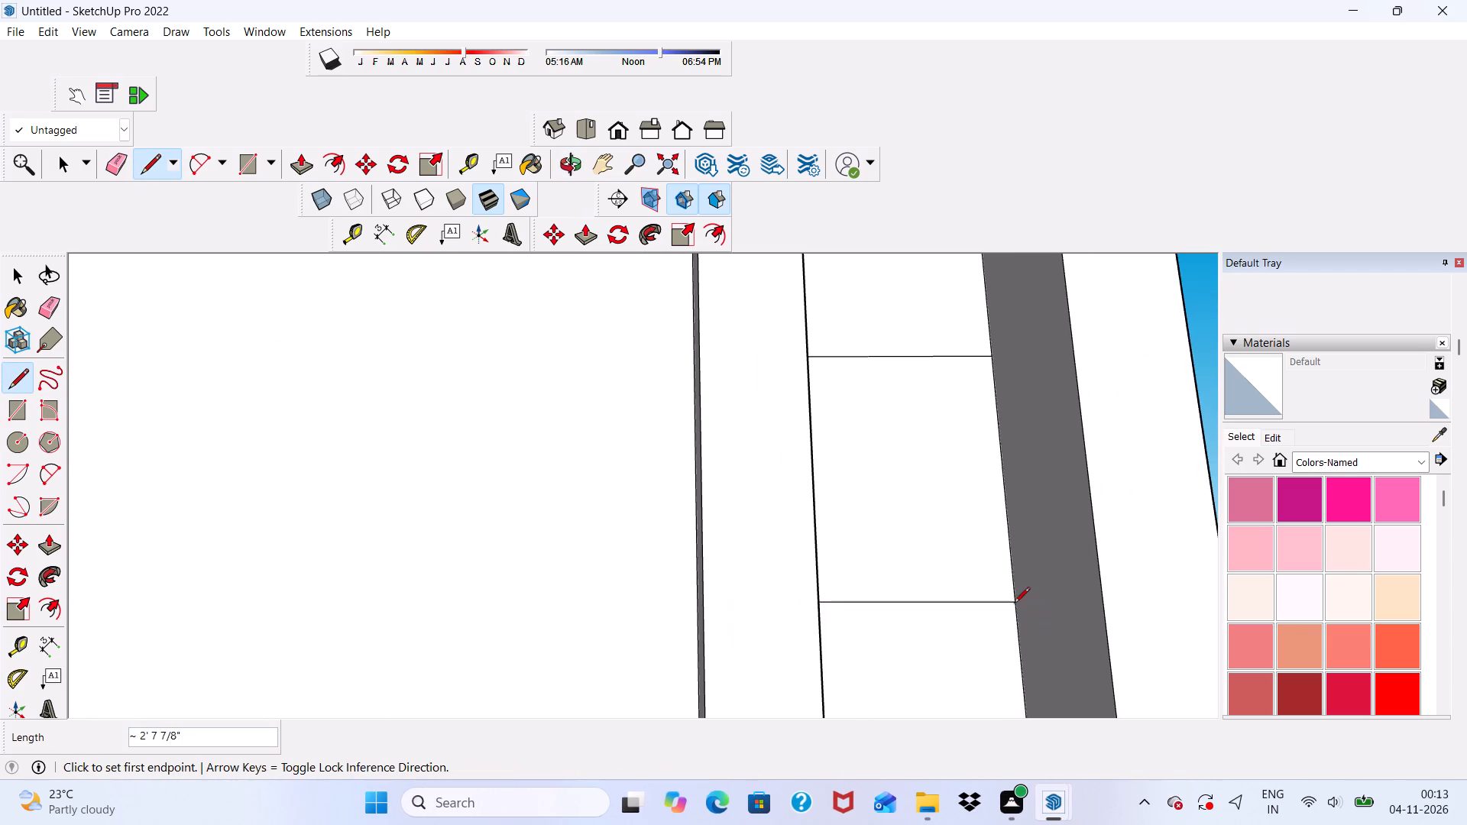
{"action": "scroll", "coordinate": [794, 541], "scroll_direction": "down", "scroll_amount": 5}
{"action": "scroll", "coordinate": [831, 542], "scroll_direction": "down", "scroll_amount": 20}
{"action": "scroll", "coordinate": [831, 542], "scroll_direction": "down", "scroll_amount": 1}
Draw a third horizontal line about 2' 7 7/8" long across the wall strip, lower down between the large frame and the side column.
{"action": "middle_click_drag", "start_coordinate": [821, 467], "coordinate": [788, 690]}
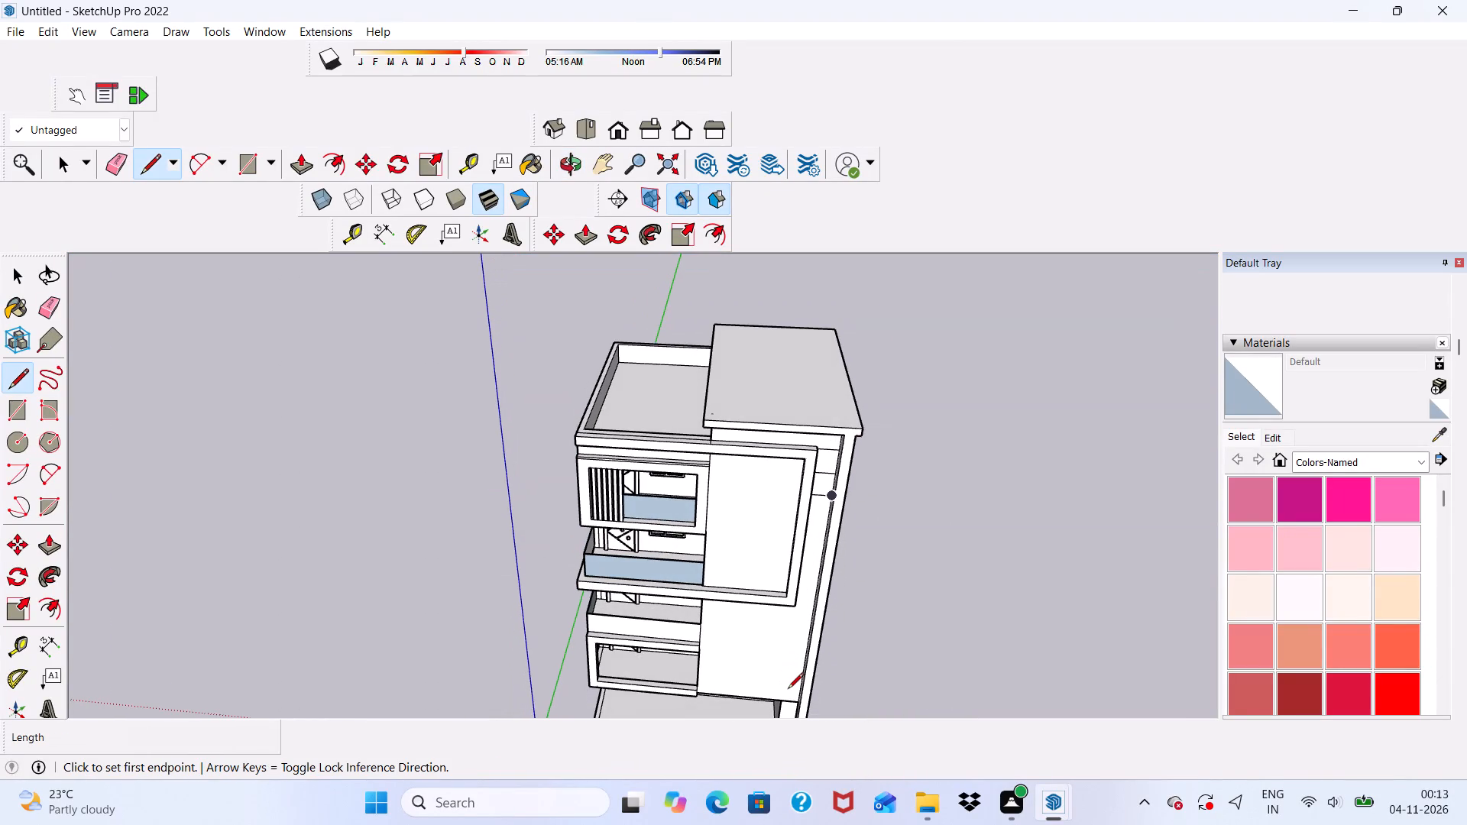
{"action": "scroll", "coordinate": [776, 625], "scroll_direction": "up", "scroll_amount": 6}
{"action": "scroll", "coordinate": [912, 406], "scroll_direction": "up", "scroll_amount": 5}
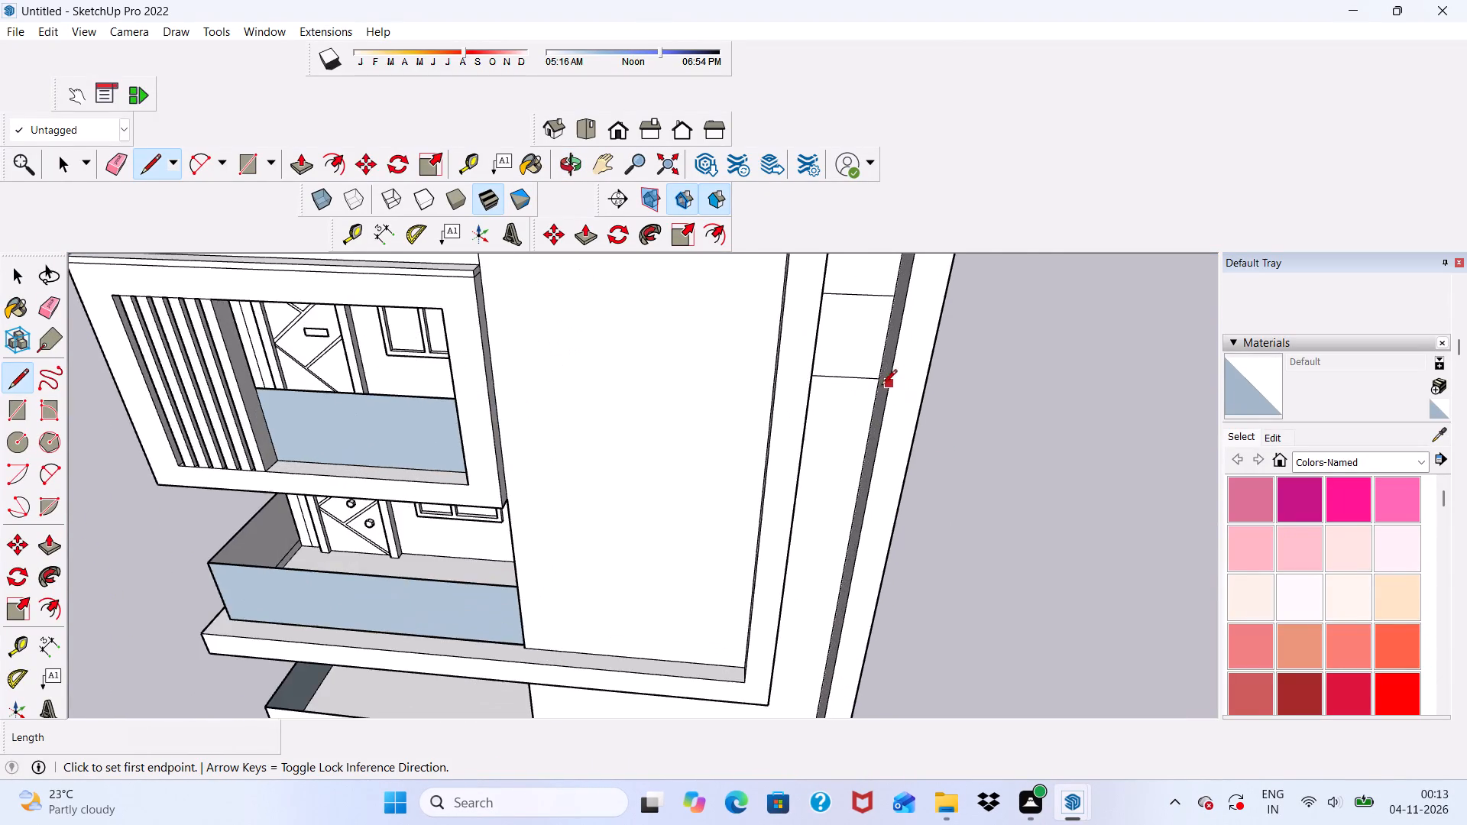
{"action": "scroll", "coordinate": [842, 404], "scroll_direction": "up", "scroll_amount": 11}
{"action": "middle_click_drag", "start_coordinate": [817, 367], "coordinate": [721, 370]}
{"action": "scroll", "coordinate": [721, 371], "scroll_direction": "up", "scroll_amount": 3}
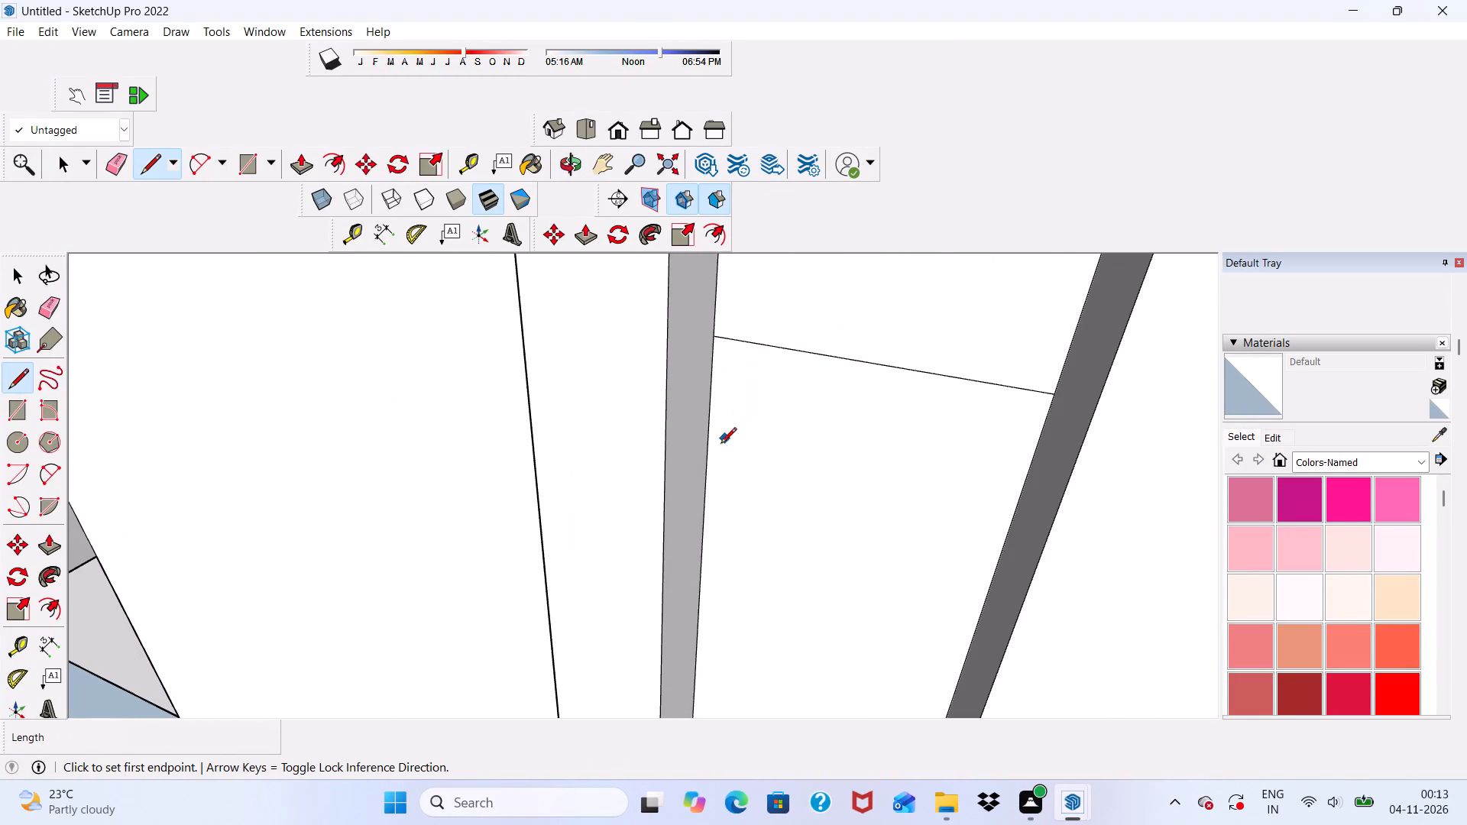
{"action": "scroll", "coordinate": [745, 394], "scroll_direction": "down", "scroll_amount": 5}
{"action": "scroll", "coordinate": [792, 317], "scroll_direction": "down", "scroll_amount": 4}
{"action": "scroll", "coordinate": [776, 473], "scroll_direction": "up", "scroll_amount": 4}
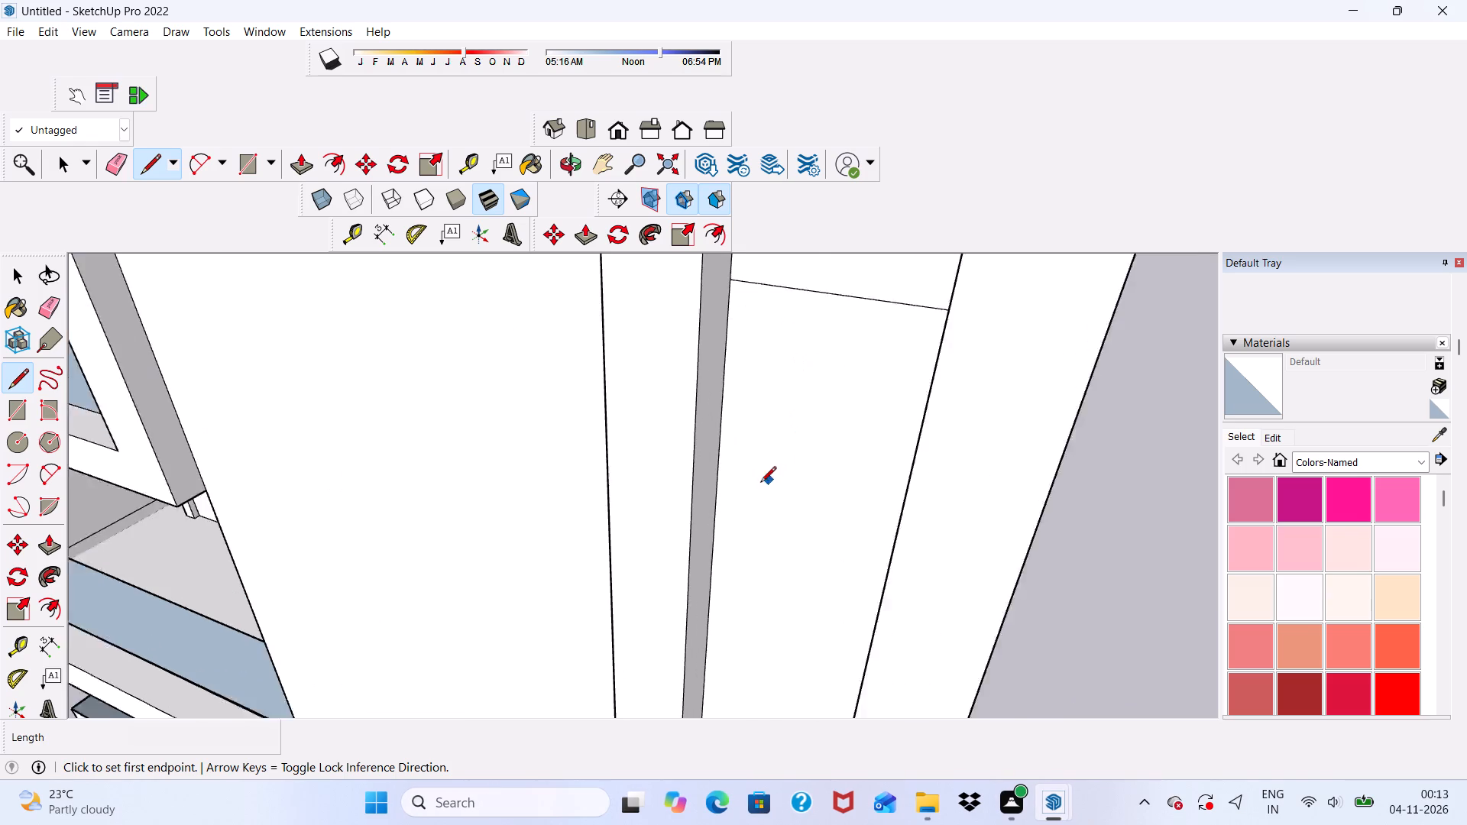
{"action": "scroll", "coordinate": [760, 484], "scroll_direction": "up", "scroll_amount": 1}
{"action": "left_click", "coordinate": [714, 467]}
{"action": "scroll", "coordinate": [722, 476], "scroll_direction": "down", "scroll_amount": 2}
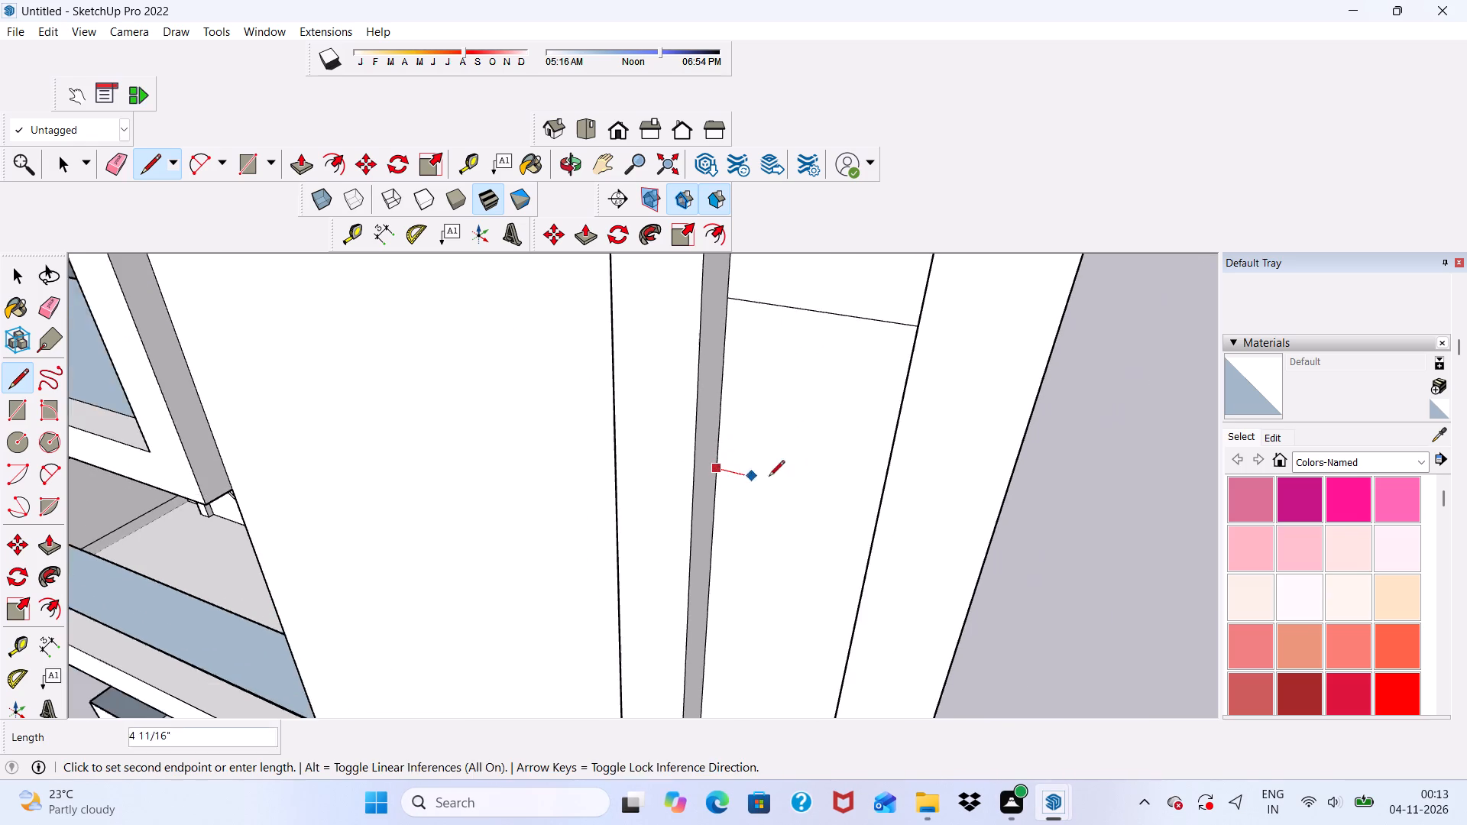
{"action": "middle_click_drag", "start_coordinate": [845, 467], "coordinate": [924, 435]}
{"action": "scroll", "coordinate": [925, 456], "scroll_direction": "up", "scroll_amount": 5}
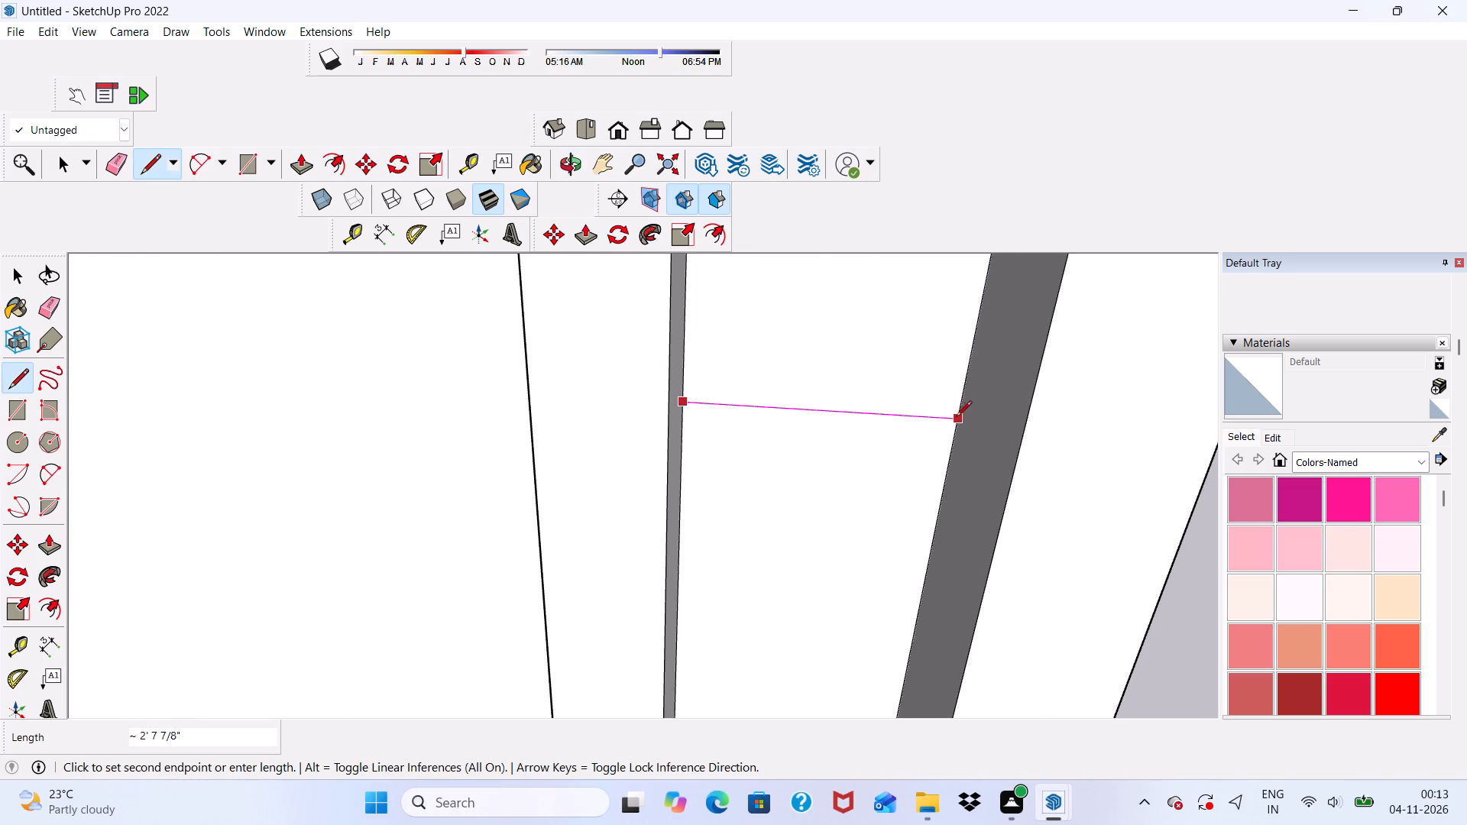
{"action": "left_click", "coordinate": [958, 419]}
Draw a fourth horizontal line across the wall strip, below the third, from the large frame's outer edge to the side column.
{"action": "scroll", "coordinate": [811, 379], "scroll_direction": "down", "scroll_amount": 10}
{"action": "middle_click_drag", "start_coordinate": [847, 517], "coordinate": [805, 425]}
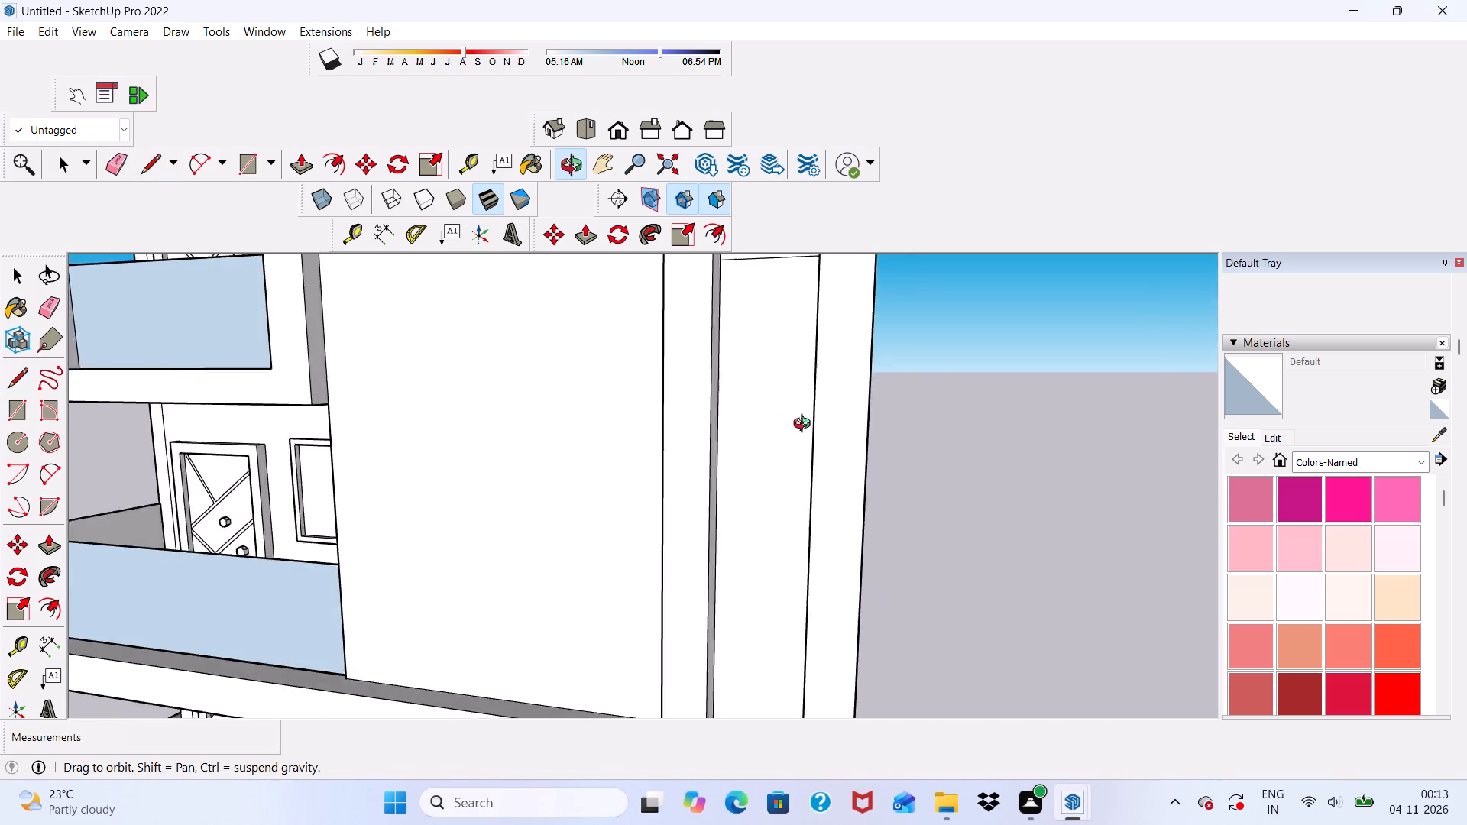
{"action": "middle_click_drag", "start_coordinate": [805, 425], "coordinate": [772, 492]}
{"action": "scroll", "coordinate": [701, 503], "scroll_direction": "up", "scroll_amount": 5}
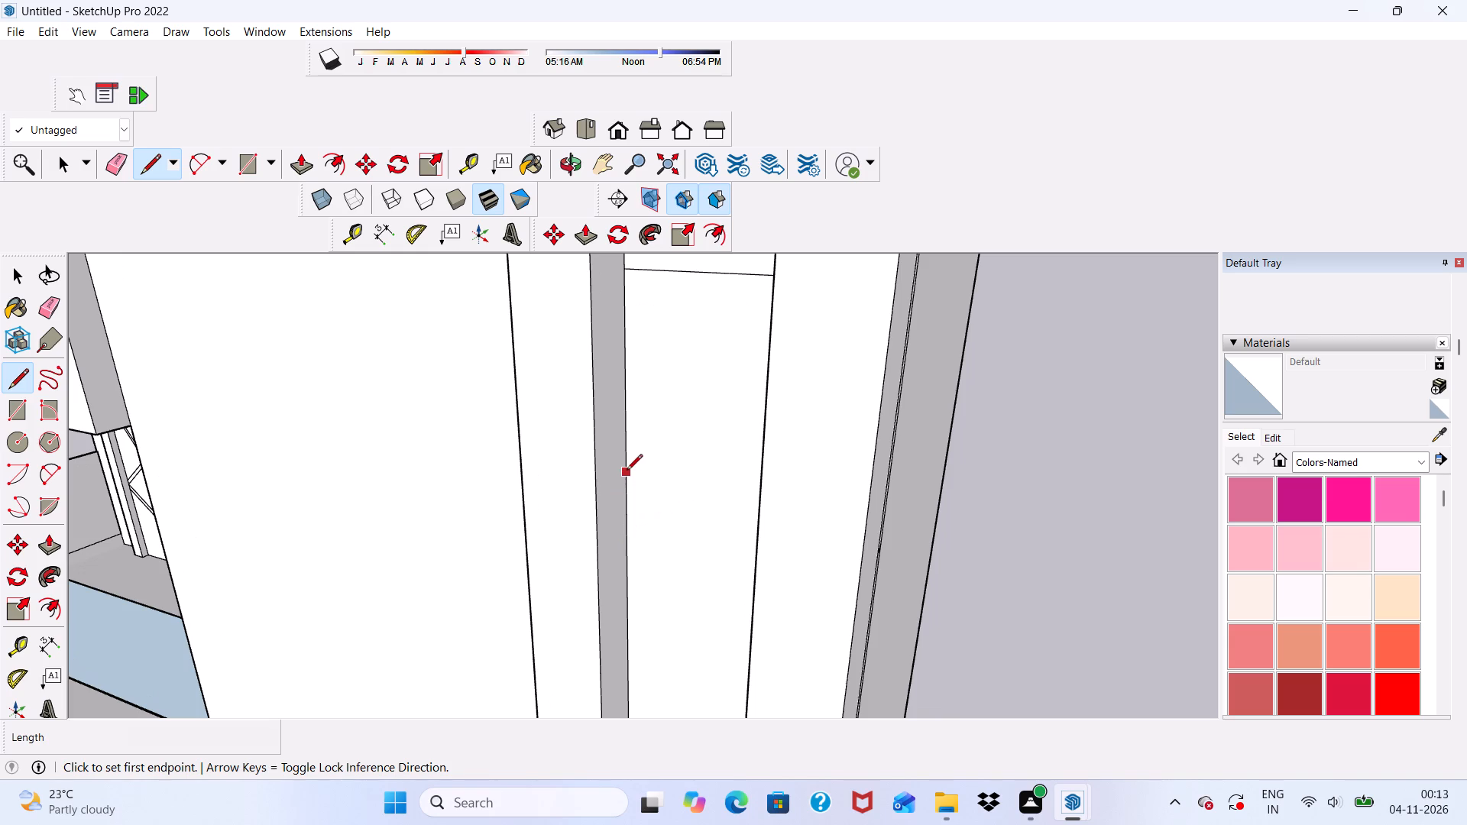
{"action": "left_click", "coordinate": [627, 471]}
{"action": "scroll", "coordinate": [640, 487], "scroll_direction": "down", "scroll_amount": 3}
{"action": "middle_click_drag", "start_coordinate": [685, 480], "coordinate": [824, 429]}
{"action": "scroll", "coordinate": [831, 438], "scroll_direction": "up", "scroll_amount": 5}
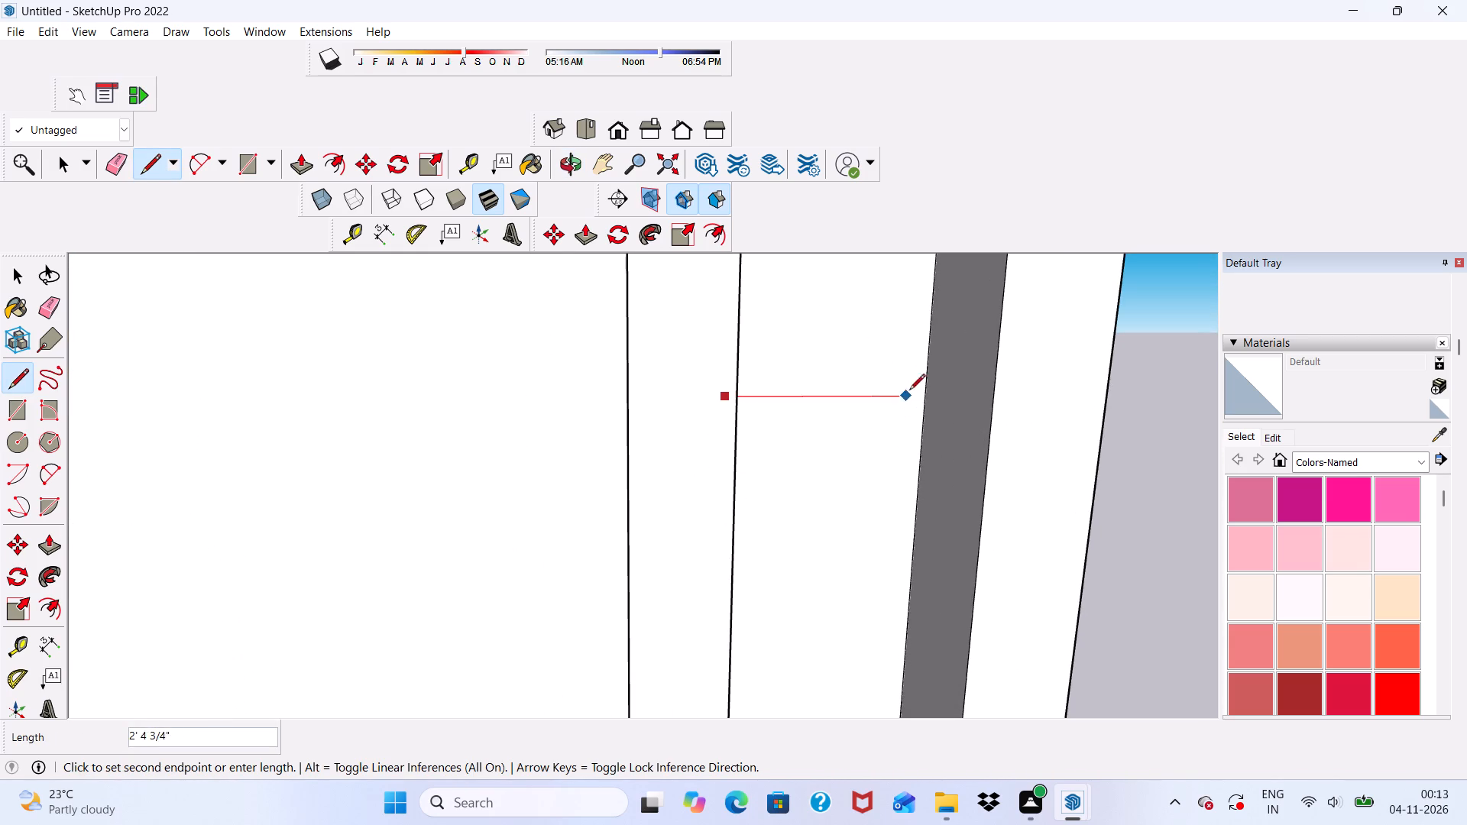
{"action": "left_click", "coordinate": [923, 396]}
Draw a fifth horizontal line across the wall strip, below the fourth, from the large frame's outer edge to the side column.
{"action": "scroll", "coordinate": [785, 376], "scroll_direction": "down", "scroll_amount": 8}
{"action": "middle_click_drag", "start_coordinate": [789, 540], "coordinate": [789, 542]}
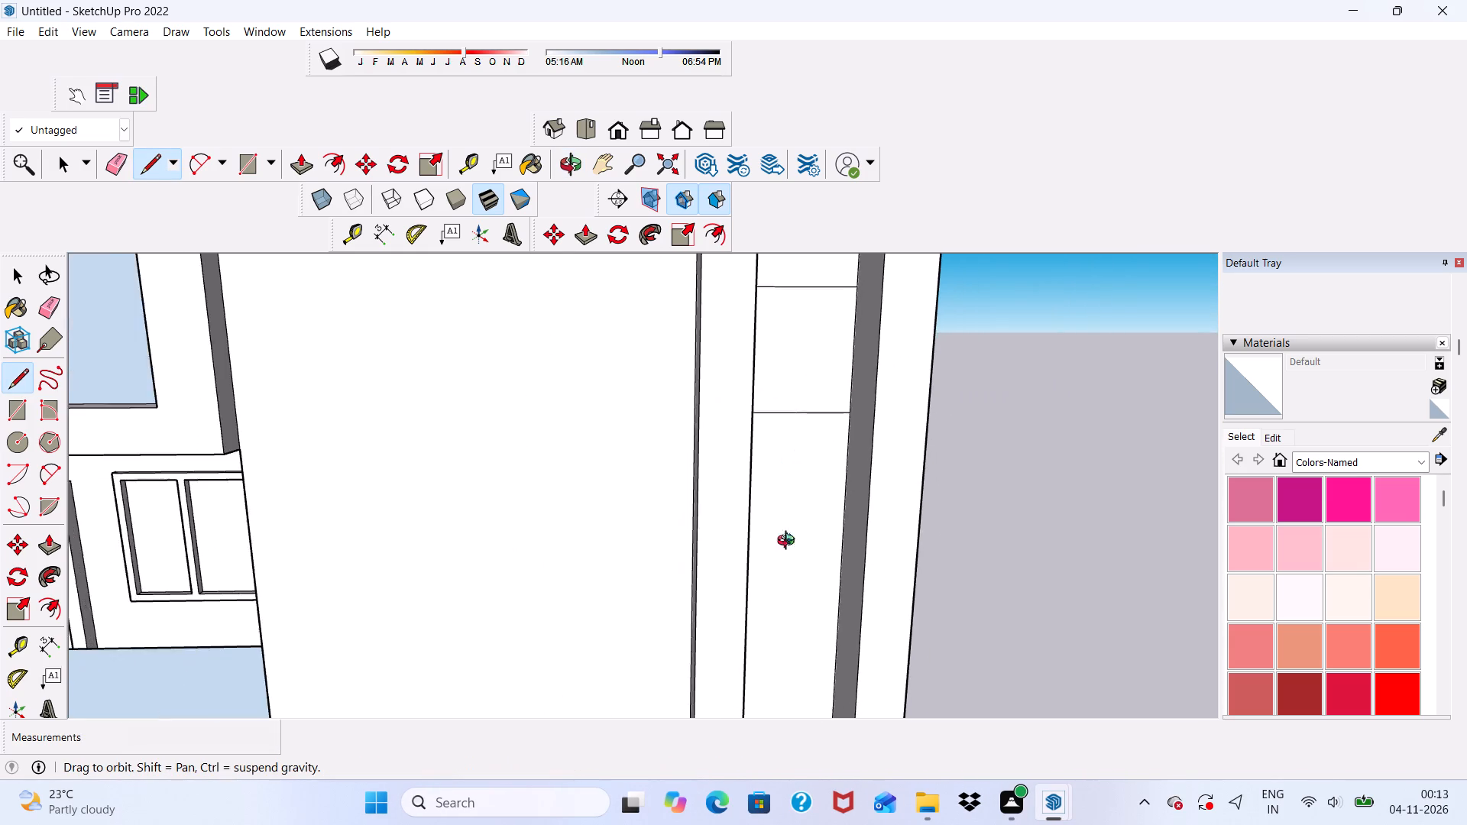
{"action": "middle_click_drag", "start_coordinate": [789, 542], "coordinate": [690, 555]}
{"action": "scroll", "coordinate": [694, 580], "scroll_direction": "up", "scroll_amount": 4}
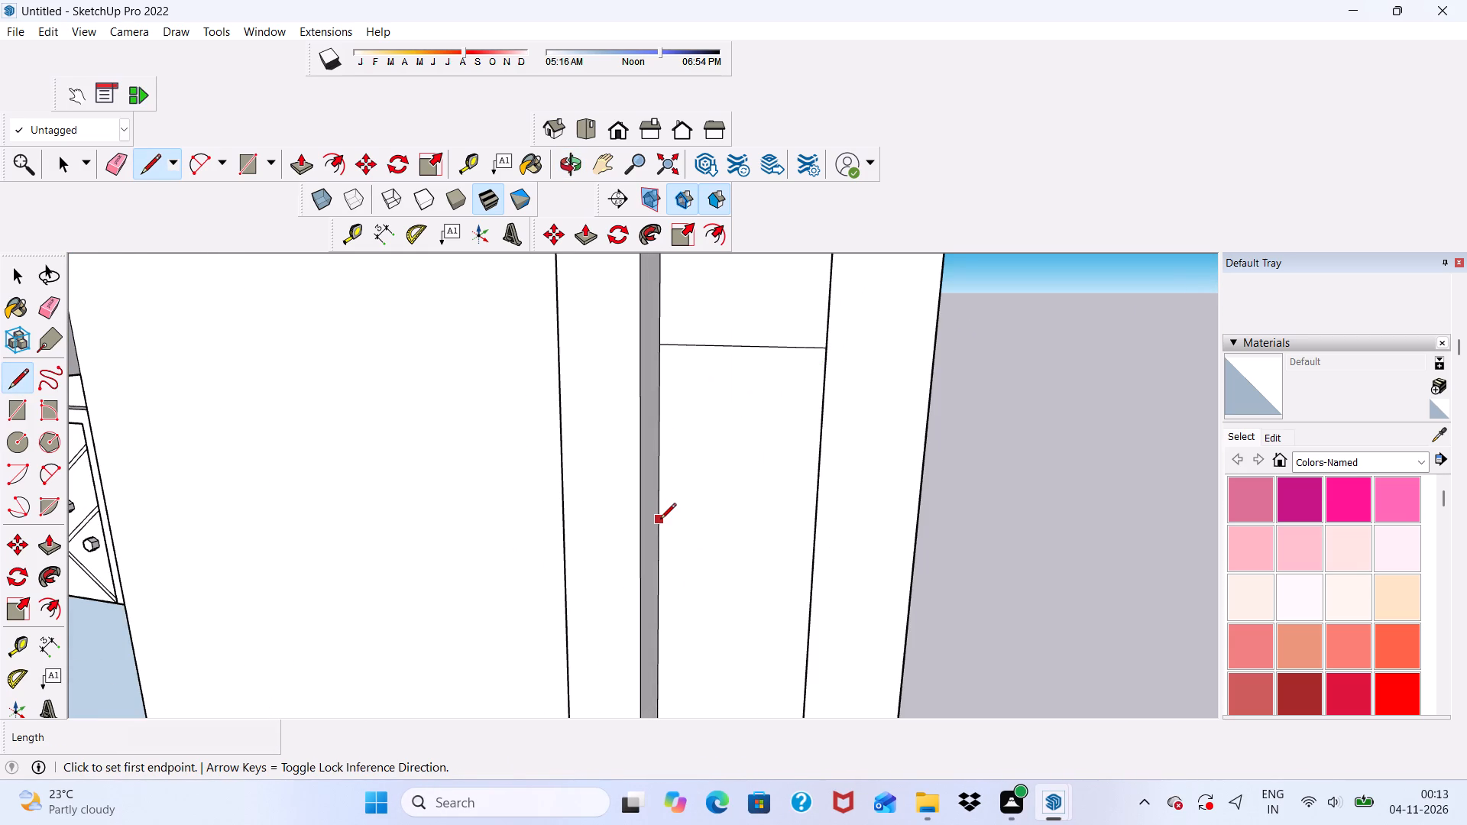
{"action": "left_click", "coordinate": [662, 520]}
{"action": "scroll", "coordinate": [716, 519], "scroll_direction": "down", "scroll_amount": 2}
{"action": "middle_click_drag", "start_coordinate": [800, 509], "coordinate": [880, 478]}
{"action": "scroll", "coordinate": [840, 487], "scroll_direction": "up", "scroll_amount": 2}
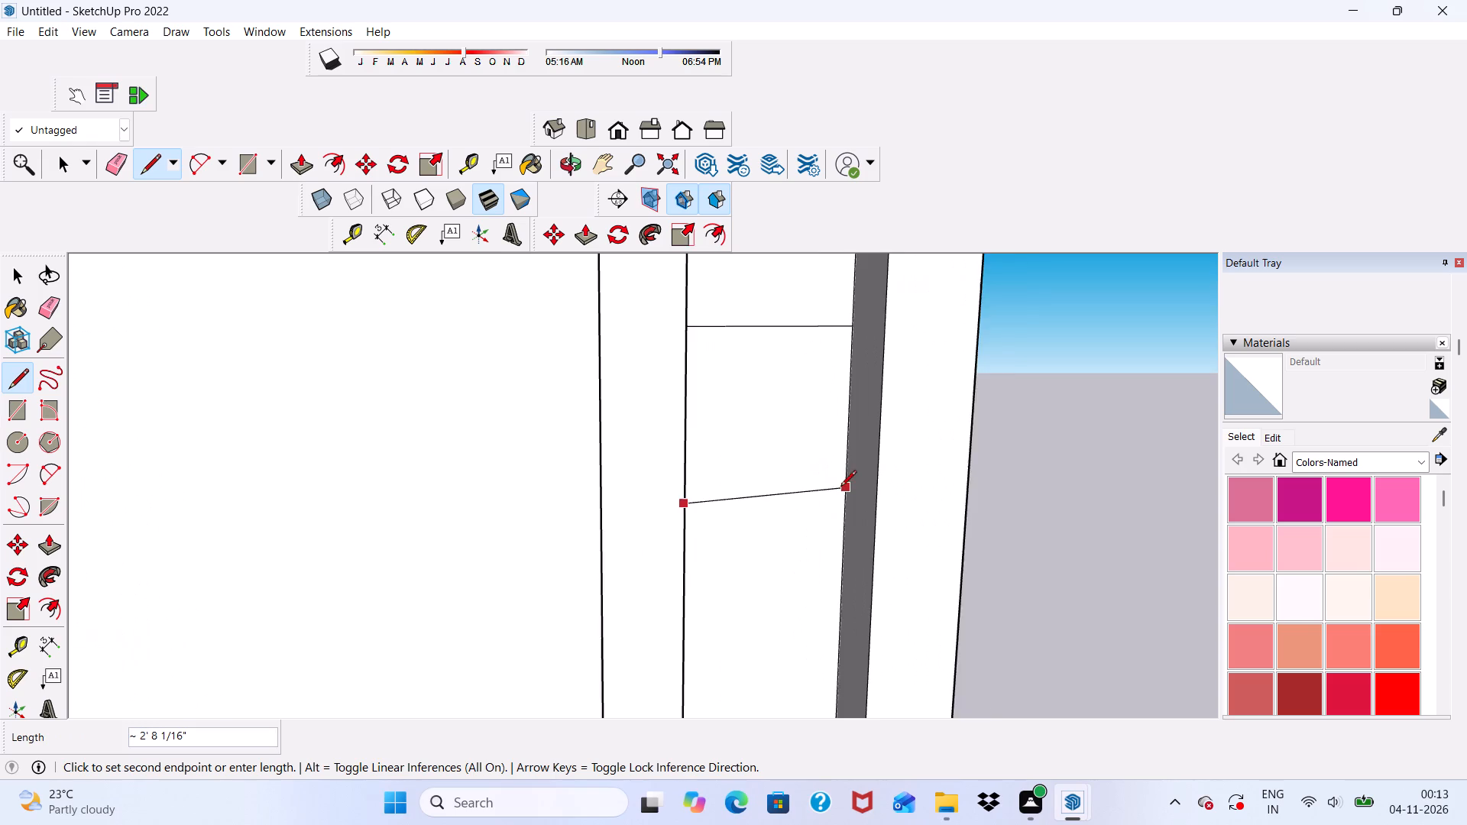
{"action": "scroll", "coordinate": [840, 487], "scroll_direction": "up", "scroll_amount": 3}
{"action": "left_click", "coordinate": [845, 504]}
Draw a sixth horizontal line across the wall strip, below the fifth, near the lower part of the large frame.
{"action": "scroll", "coordinate": [770, 402], "scroll_direction": "down", "scroll_amount": 5}
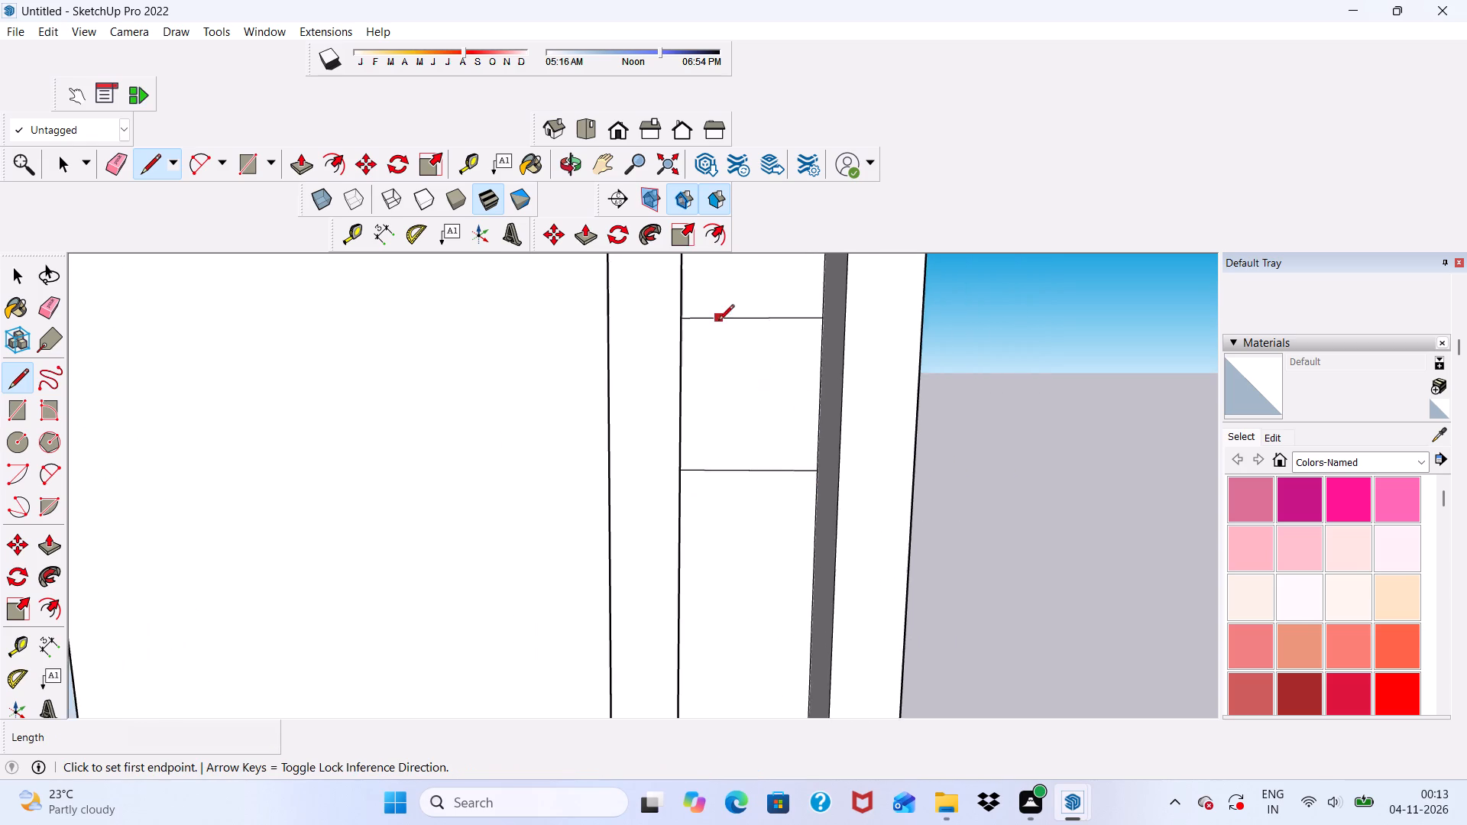
{"action": "scroll", "coordinate": [718, 322], "scroll_direction": "down", "scroll_amount": 10}
{"action": "middle_click_drag", "start_coordinate": [762, 469], "coordinate": [678, 518]}
{"action": "scroll", "coordinate": [678, 518], "scroll_direction": "up", "scroll_amount": 5}
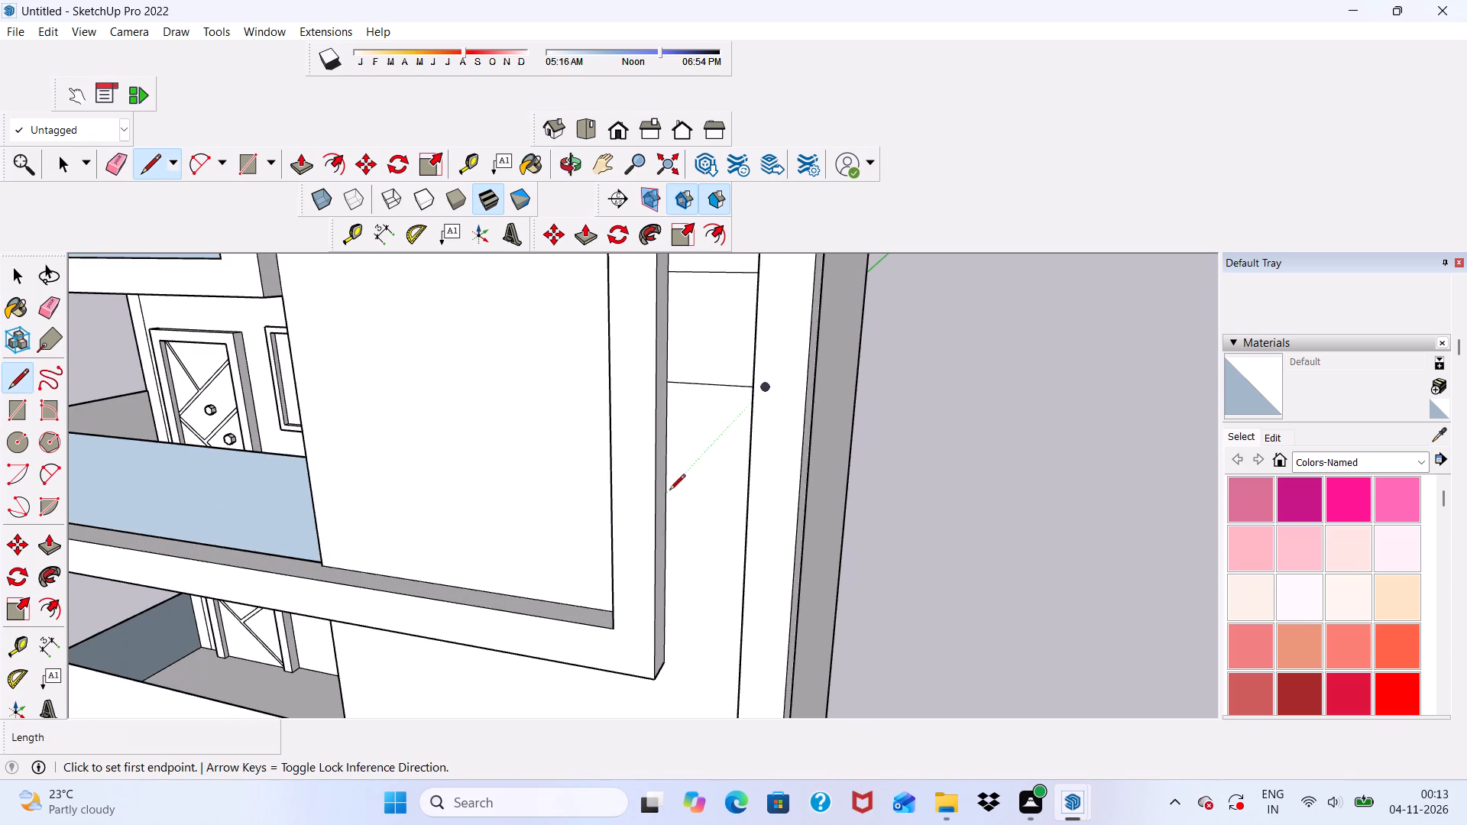
{"action": "left_click", "coordinate": [668, 490]}
{"action": "scroll", "coordinate": [675, 490], "scroll_direction": "down", "scroll_amount": 3}
{"action": "middle_click_drag", "start_coordinate": [687, 492], "coordinate": [778, 497]}
{"action": "scroll", "coordinate": [789, 497], "scroll_direction": "up", "scroll_amount": 5}
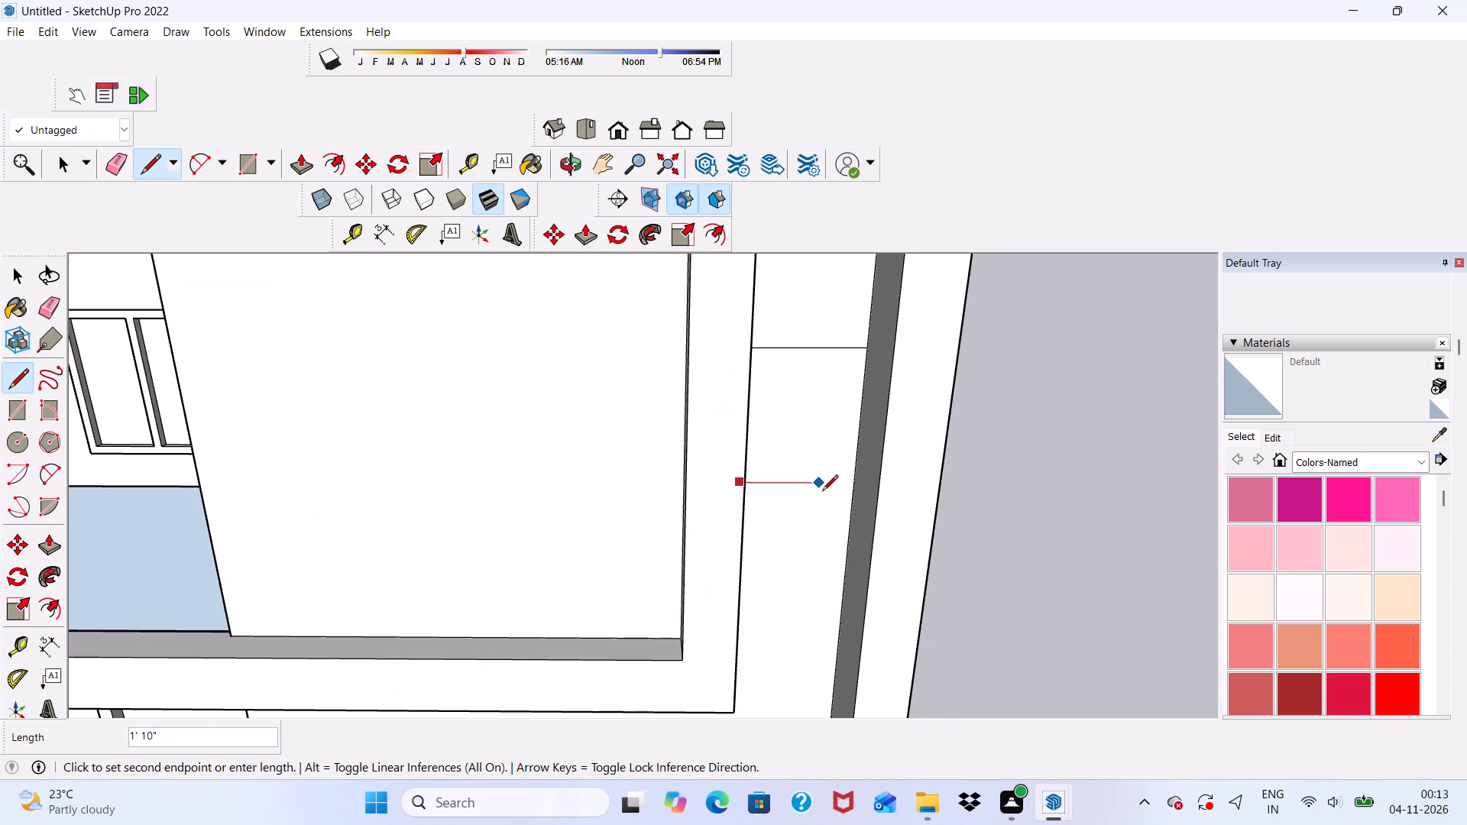
{"action": "left_click", "coordinate": [850, 480]}
Draw a seventh horizontal line about 2' 7 7/8" long across the wall strip, just above the large frame's lower end.
{"action": "scroll", "coordinate": [708, 375], "scroll_direction": "down", "scroll_amount": 5}
{"action": "middle_click_drag", "start_coordinate": [775, 512], "coordinate": [717, 490]}
{"action": "scroll", "coordinate": [708, 494], "scroll_direction": "up", "scroll_amount": 6}
{"action": "left_click", "coordinate": [672, 522]}
{"action": "scroll", "coordinate": [803, 492], "scroll_direction": "down", "scroll_amount": 1}
{"action": "middle_click_drag", "start_coordinate": [805, 492], "coordinate": [856, 520]}
{"action": "scroll", "coordinate": [856, 526], "scroll_direction": "up", "scroll_amount": 5}
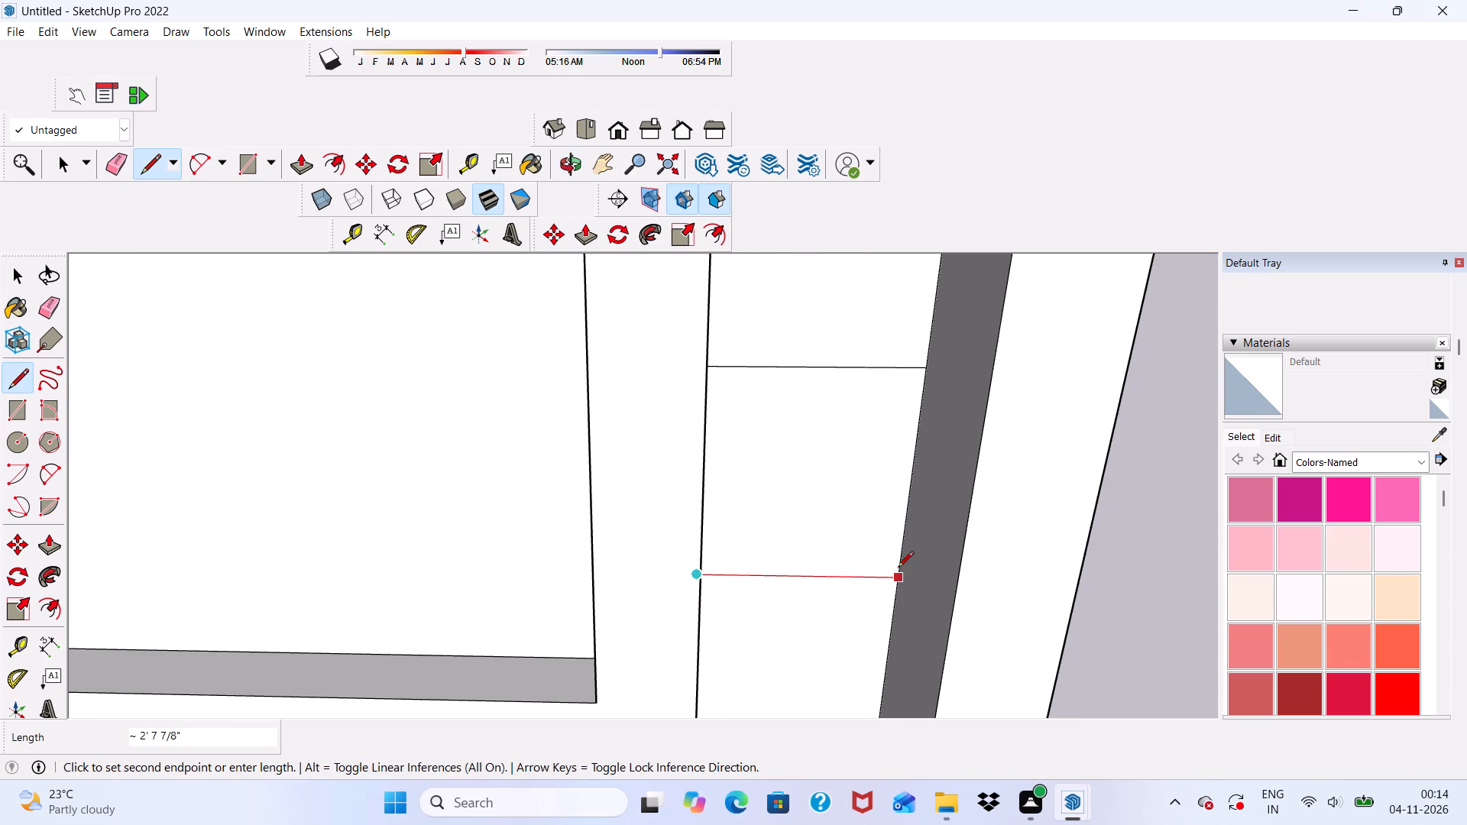
{"action": "left_click", "coordinate": [900, 568]}
Draw a horizontal line about 2' 7 7/8" long from the large frame's lower back corner to the side column.
{"action": "scroll", "coordinate": [701, 413], "scroll_direction": "down", "scroll_amount": 11}
{"action": "middle_click_drag", "start_coordinate": [753, 493], "coordinate": [641, 428]}
{"action": "scroll", "coordinate": [654, 521], "scroll_direction": "up", "scroll_amount": 4}
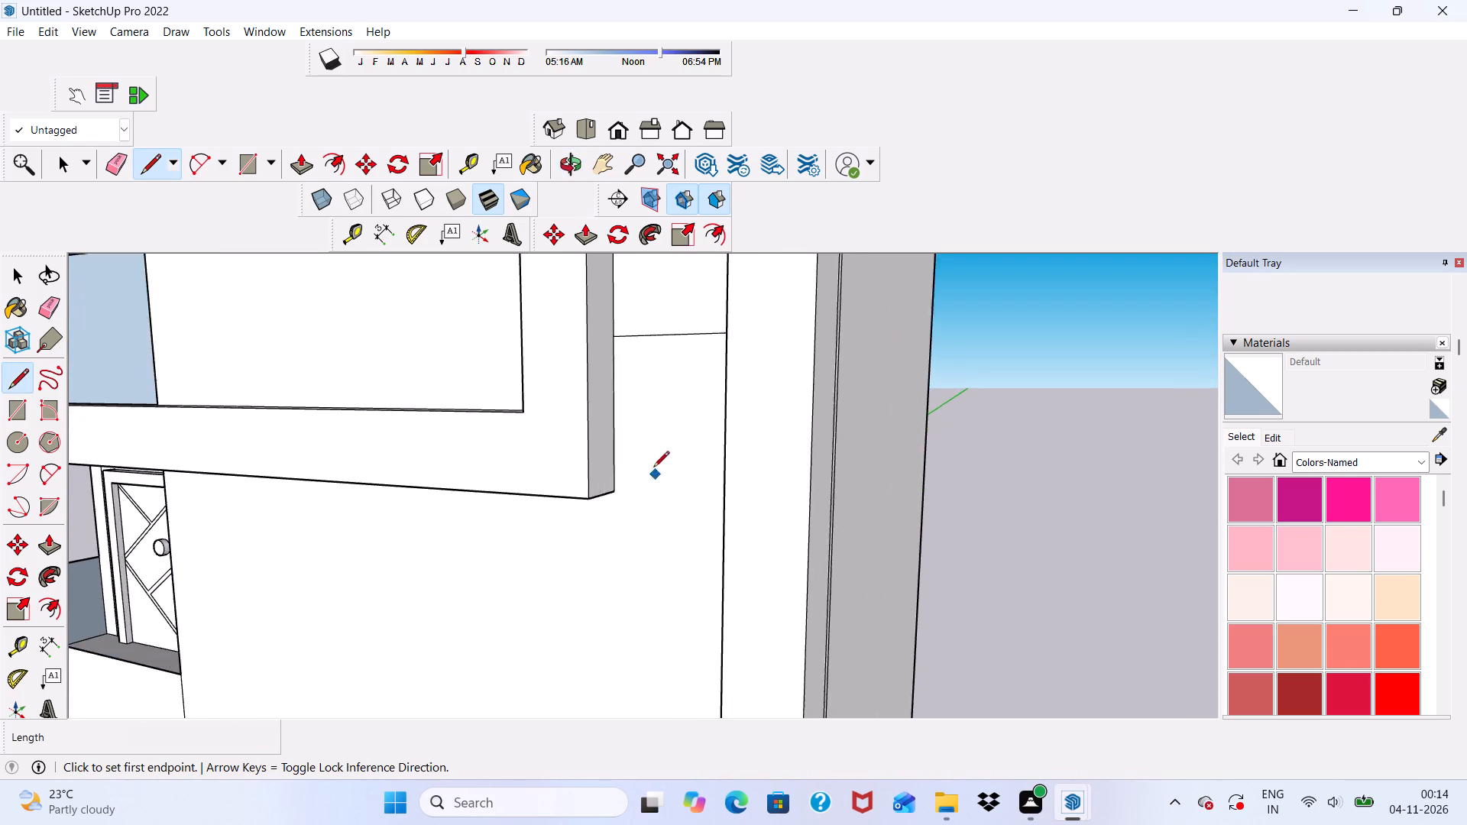
{"action": "scroll", "coordinate": [653, 468], "scroll_direction": "up", "scroll_amount": 9}
{"action": "left_click", "coordinate": [601, 510]}
{"action": "scroll", "coordinate": [639, 520], "scroll_direction": "down", "scroll_amount": 1}
{"action": "middle_click_drag", "start_coordinate": [772, 514], "coordinate": [876, 498]}
{"action": "scroll", "coordinate": [876, 500], "scroll_direction": "up", "scroll_amount": 3}
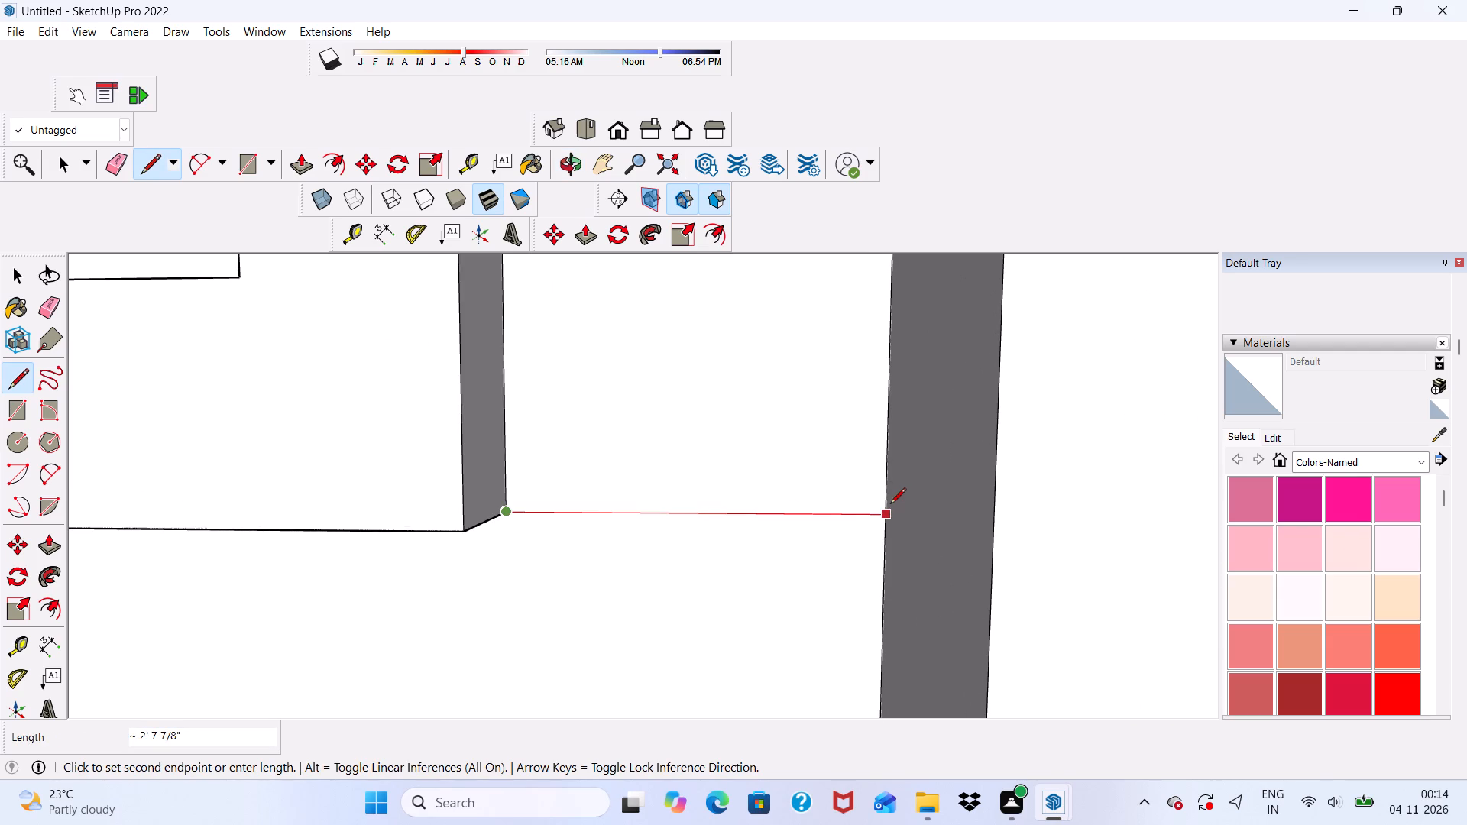
{"action": "left_click", "coordinate": [890, 505]}
Draw a horizontal line about 15' 2 7/8" long across the full wall below the large frame, ending at the side column.
{"action": "scroll", "coordinate": [779, 383], "scroll_direction": "down", "scroll_amount": 20}
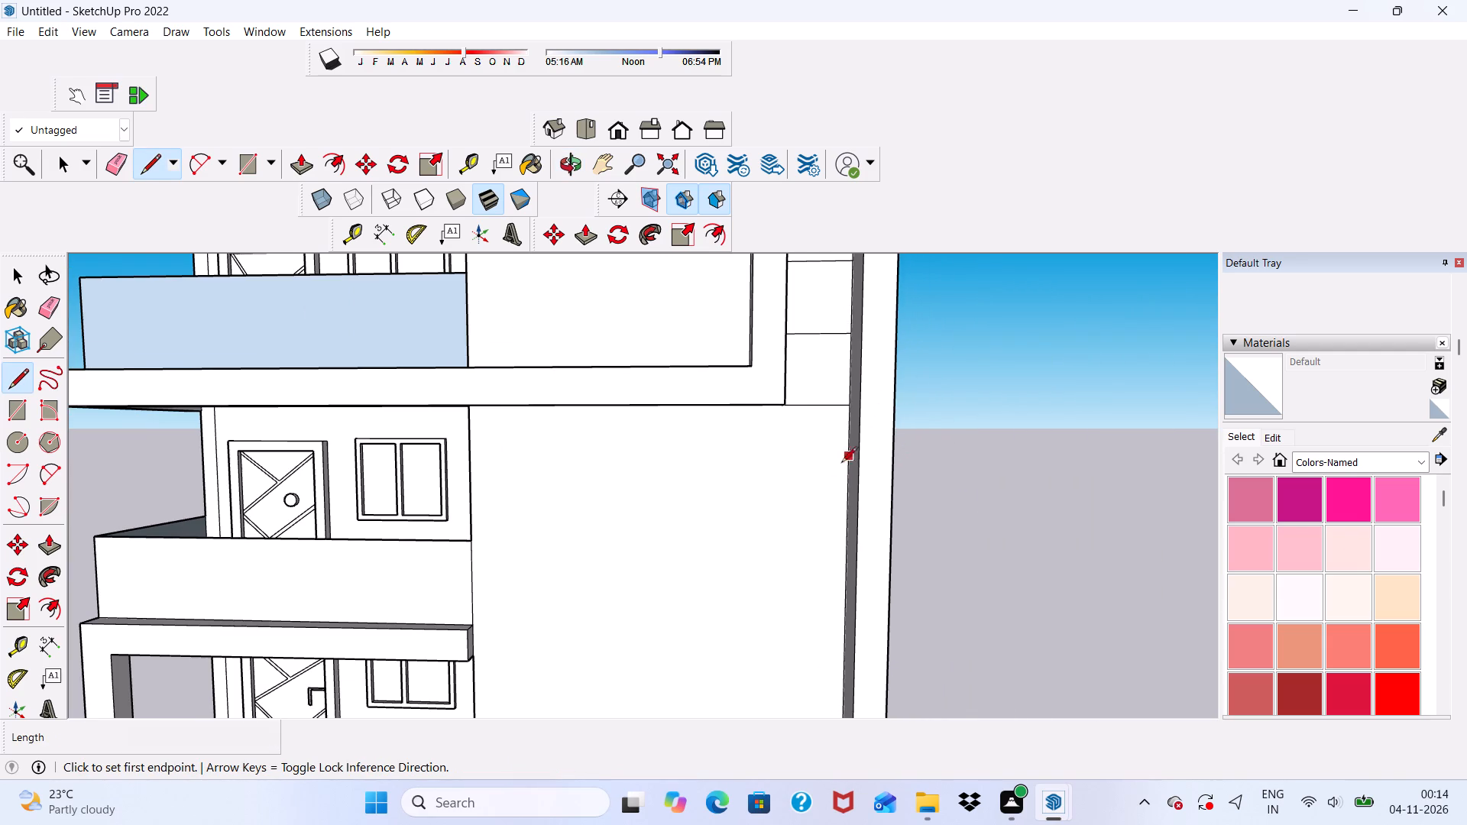
{"action": "left_click", "coordinate": [473, 477]}
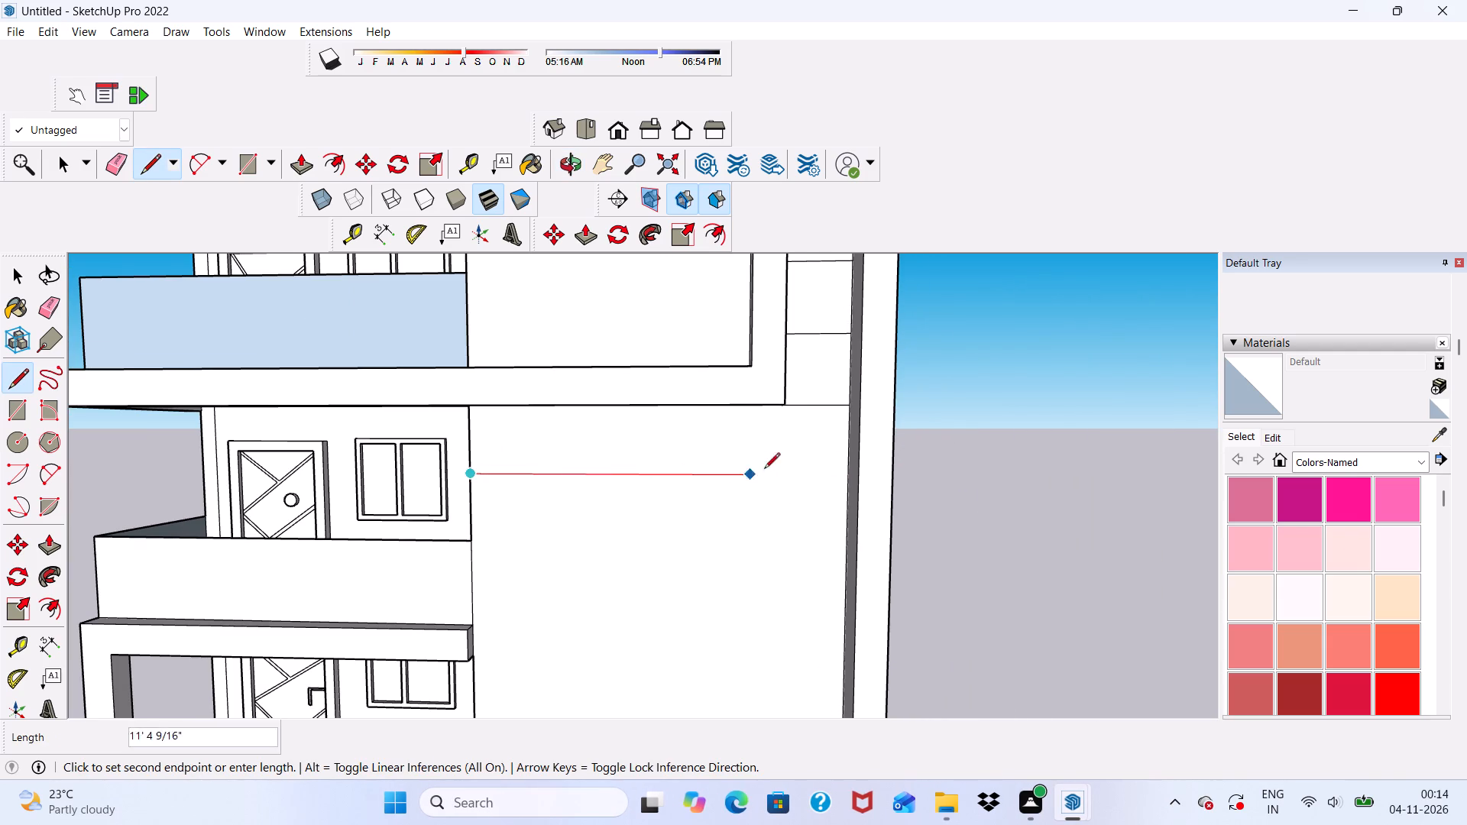
{"action": "scroll", "coordinate": [846, 466], "scroll_direction": "up", "scroll_amount": 1}
{"action": "left_click", "coordinate": [847, 474]}
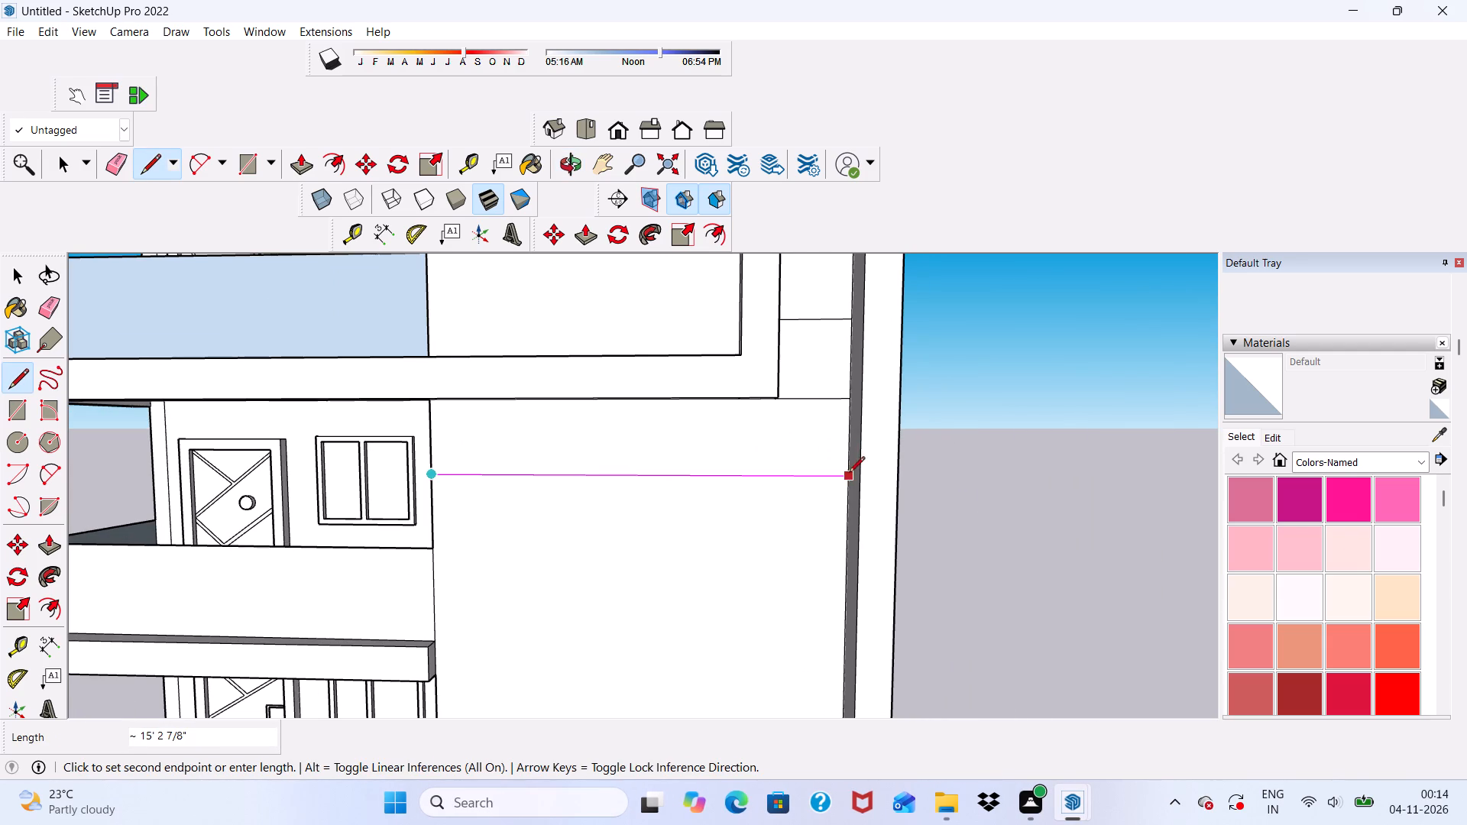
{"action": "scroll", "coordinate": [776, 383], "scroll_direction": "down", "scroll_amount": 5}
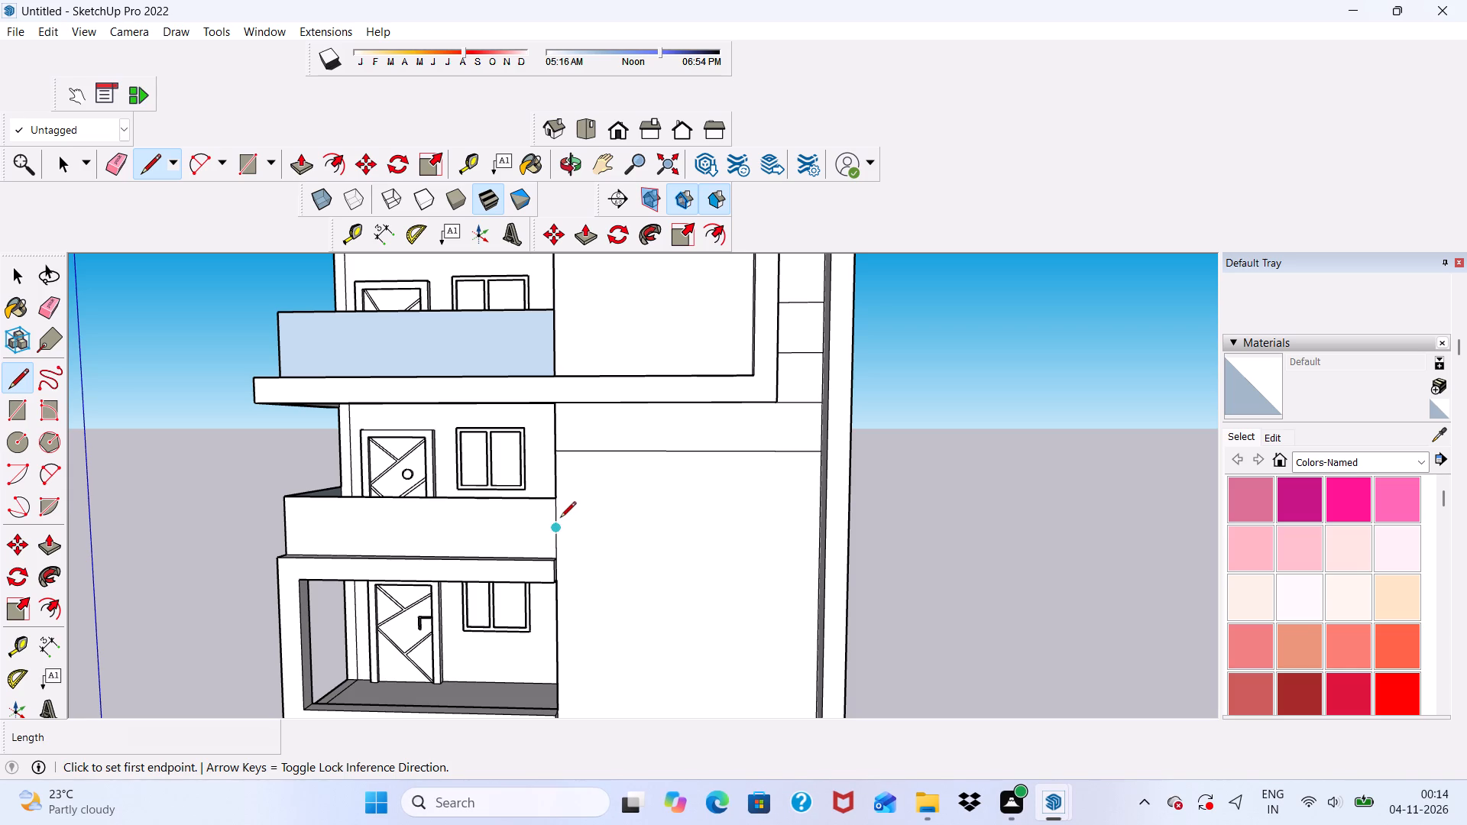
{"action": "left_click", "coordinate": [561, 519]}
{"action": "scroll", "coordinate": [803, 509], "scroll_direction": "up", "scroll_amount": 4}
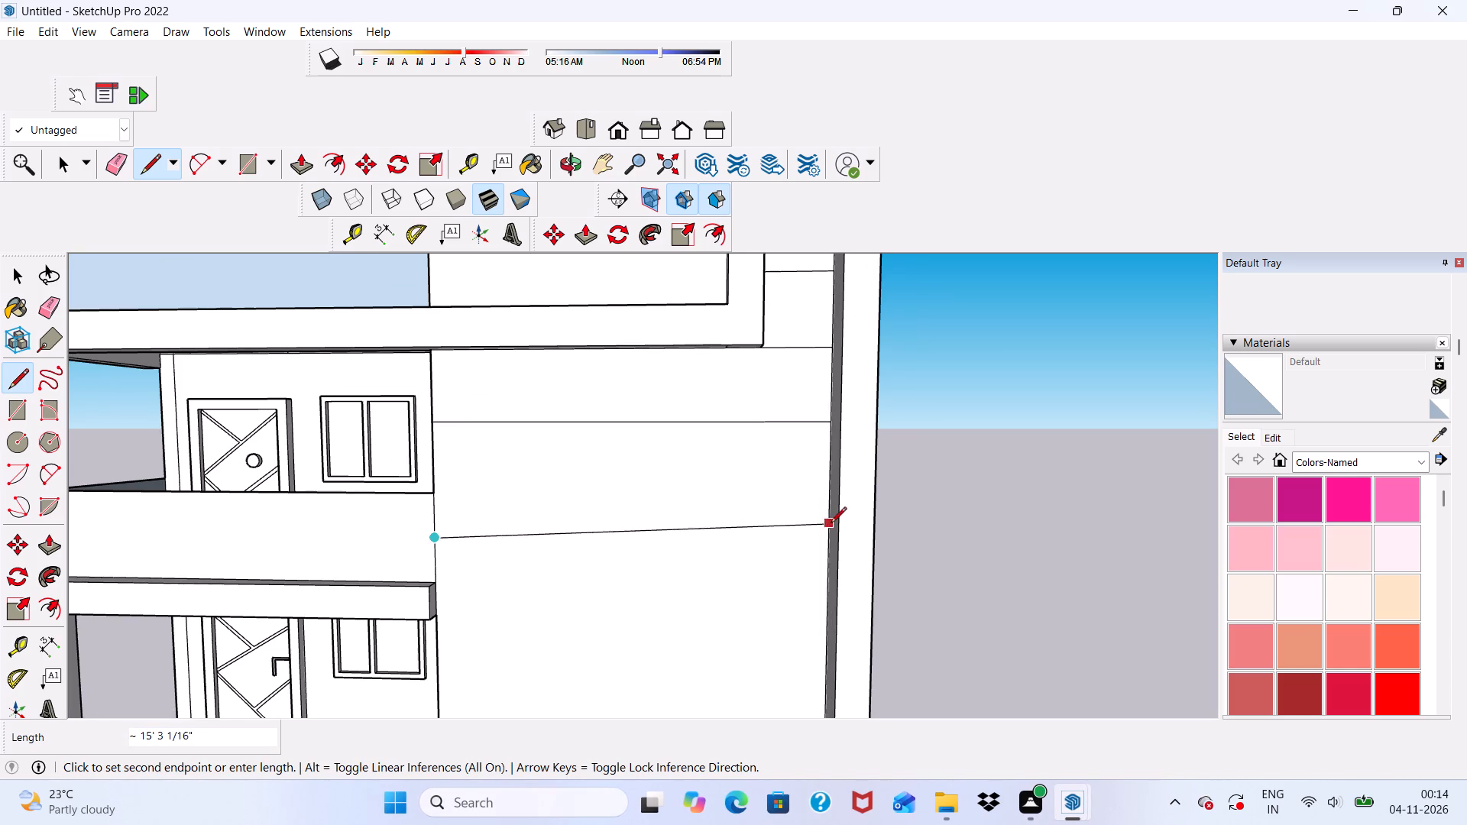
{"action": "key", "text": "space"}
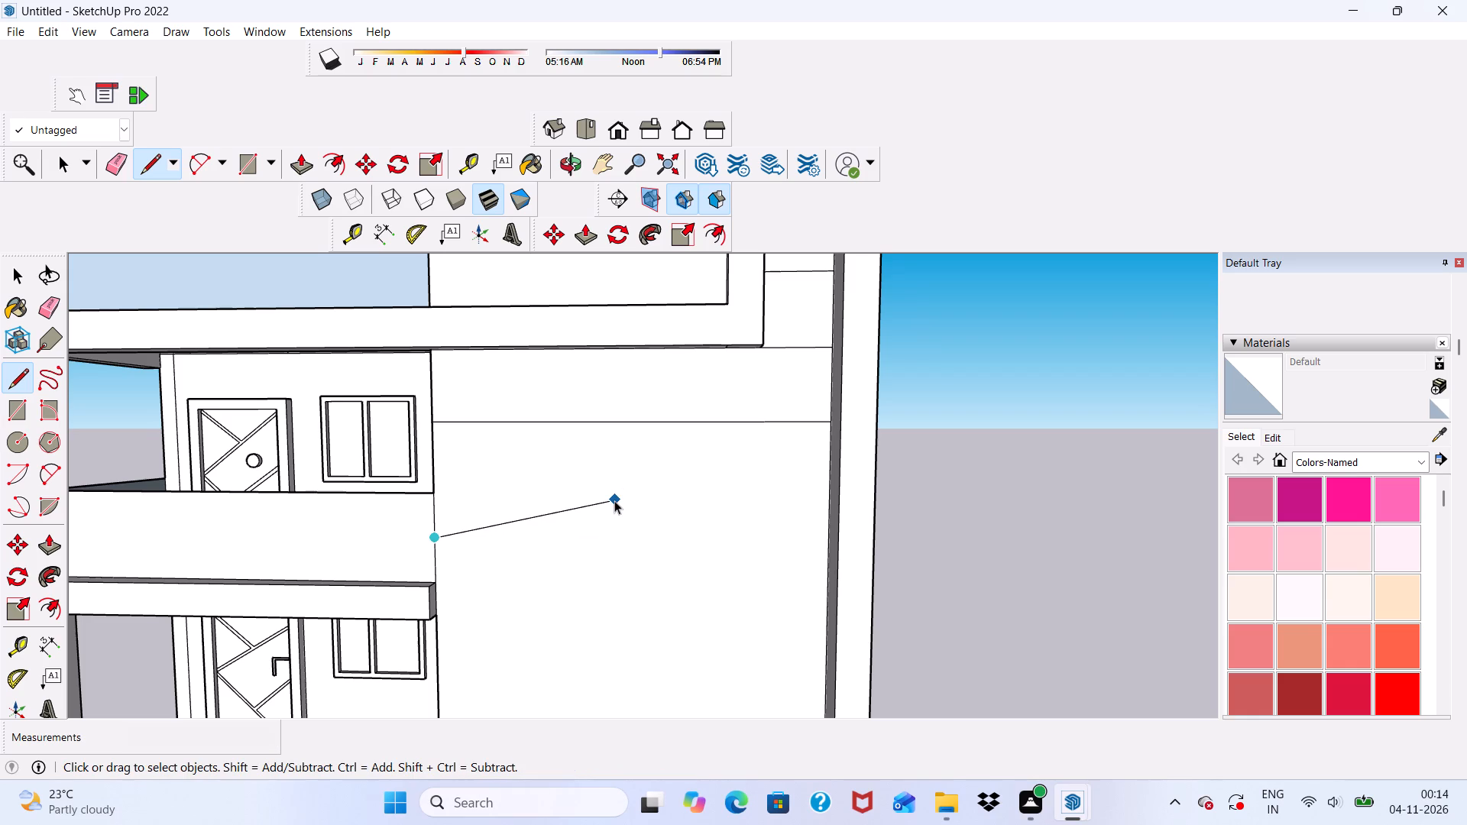
Draw a line about 15' 2 7/8" long across the wall from the lower balcony parapet's top corner to the side column.
{"action": "left_click", "coordinate": [160, 160]}
{"action": "scroll", "coordinate": [442, 510], "scroll_direction": "up", "scroll_amount": 1}
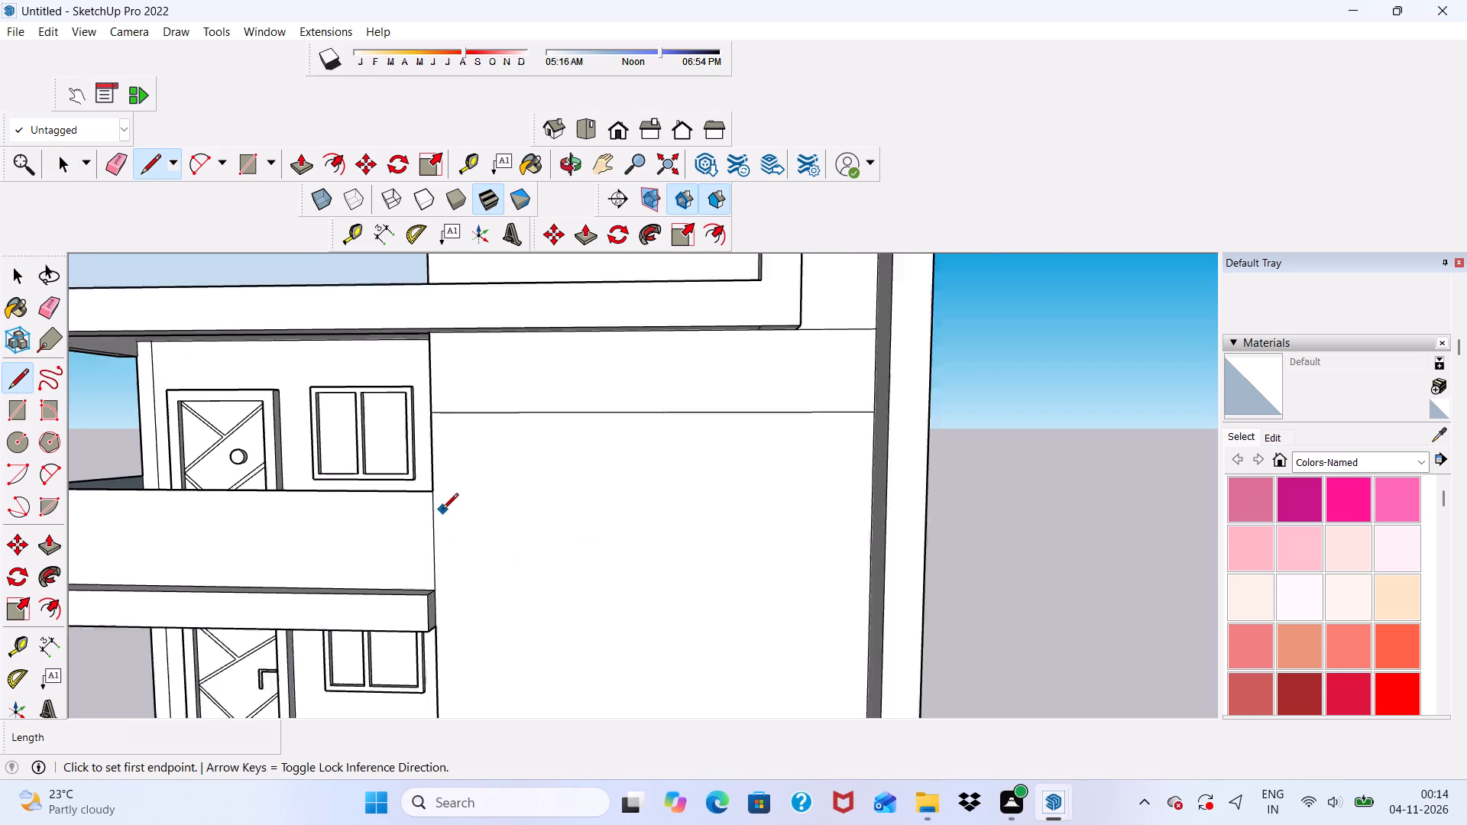
{"action": "scroll", "coordinate": [442, 510], "scroll_direction": "up", "scroll_amount": 2}
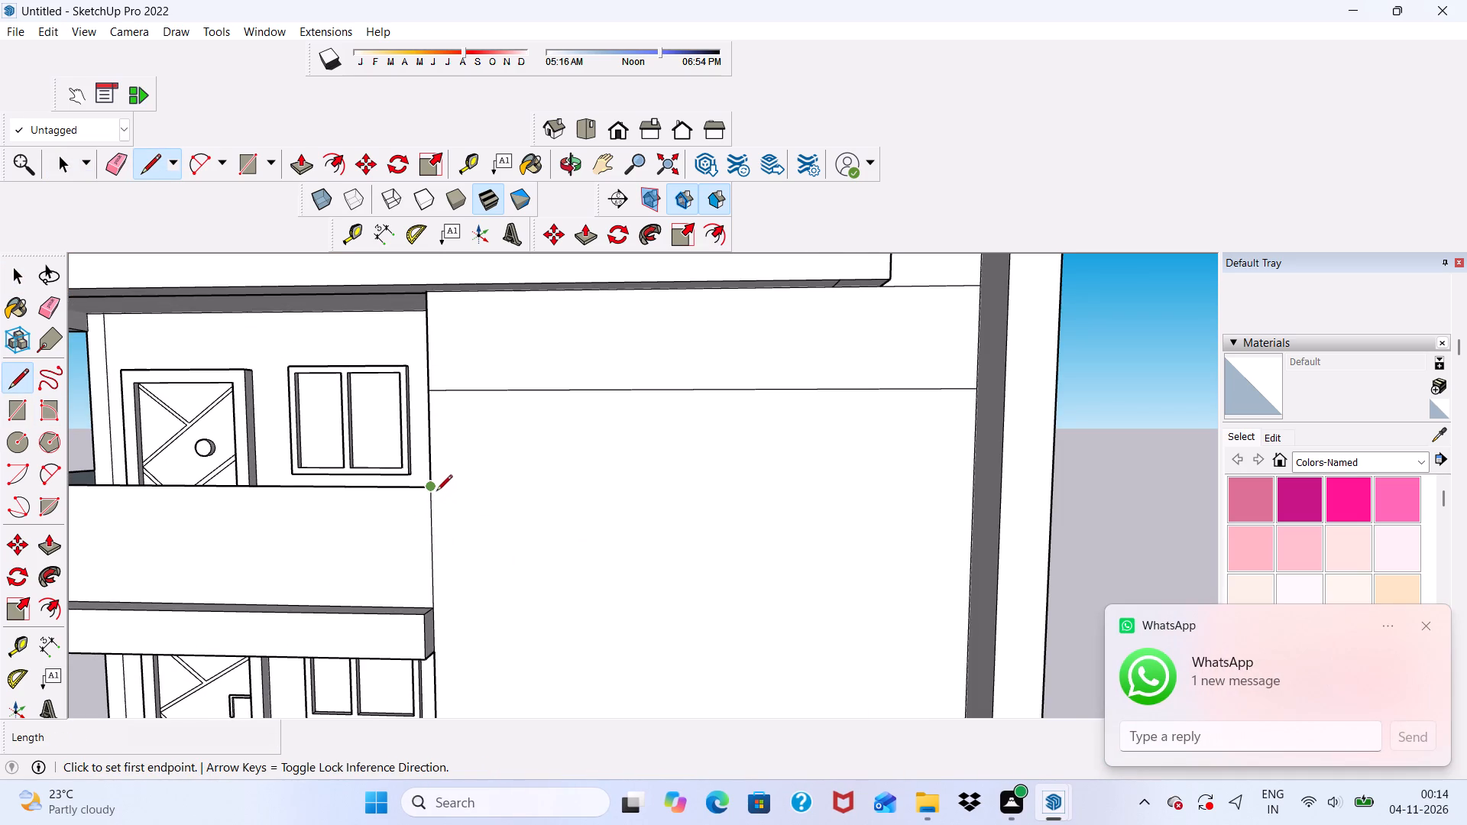
{"action": "left_click", "coordinate": [437, 491]}
{"action": "scroll", "coordinate": [583, 490], "scroll_direction": "down", "scroll_amount": 4}
{"action": "middle_click_drag", "start_coordinate": [804, 464], "coordinate": [891, 477]}
{"action": "scroll", "coordinate": [892, 477], "scroll_direction": "up", "scroll_amount": 6}
{"action": "left_click", "coordinate": [877, 496]}
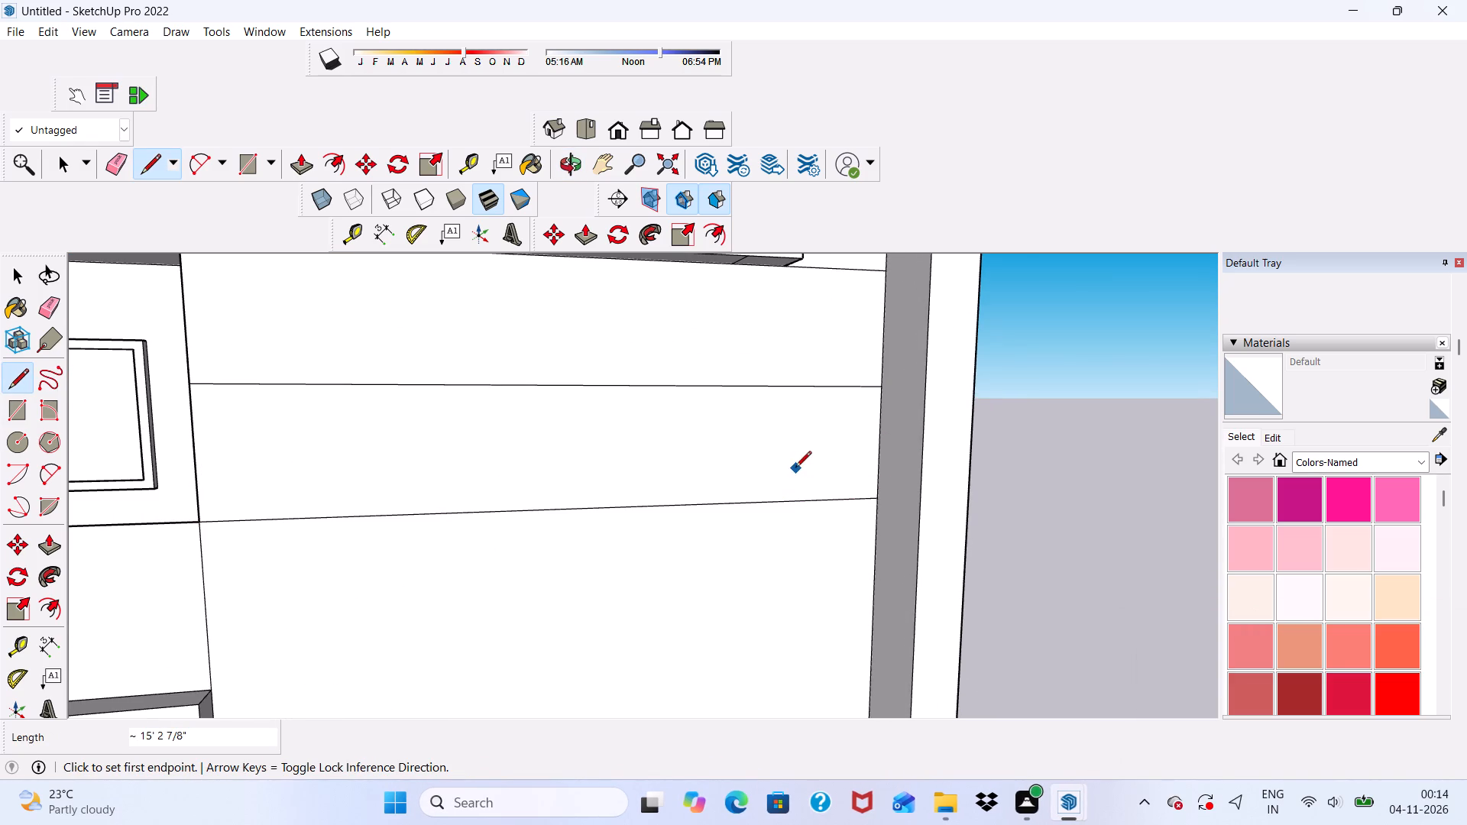
Draw a horizontal line about 15' 2 7/8" long across the wall, starting just above the lower balcony's beam and ending at the side column.
{"action": "scroll", "coordinate": [617, 475], "scroll_direction": "down", "scroll_amount": 7}
{"action": "middle_click_drag", "start_coordinate": [638, 503], "coordinate": [582, 555]}
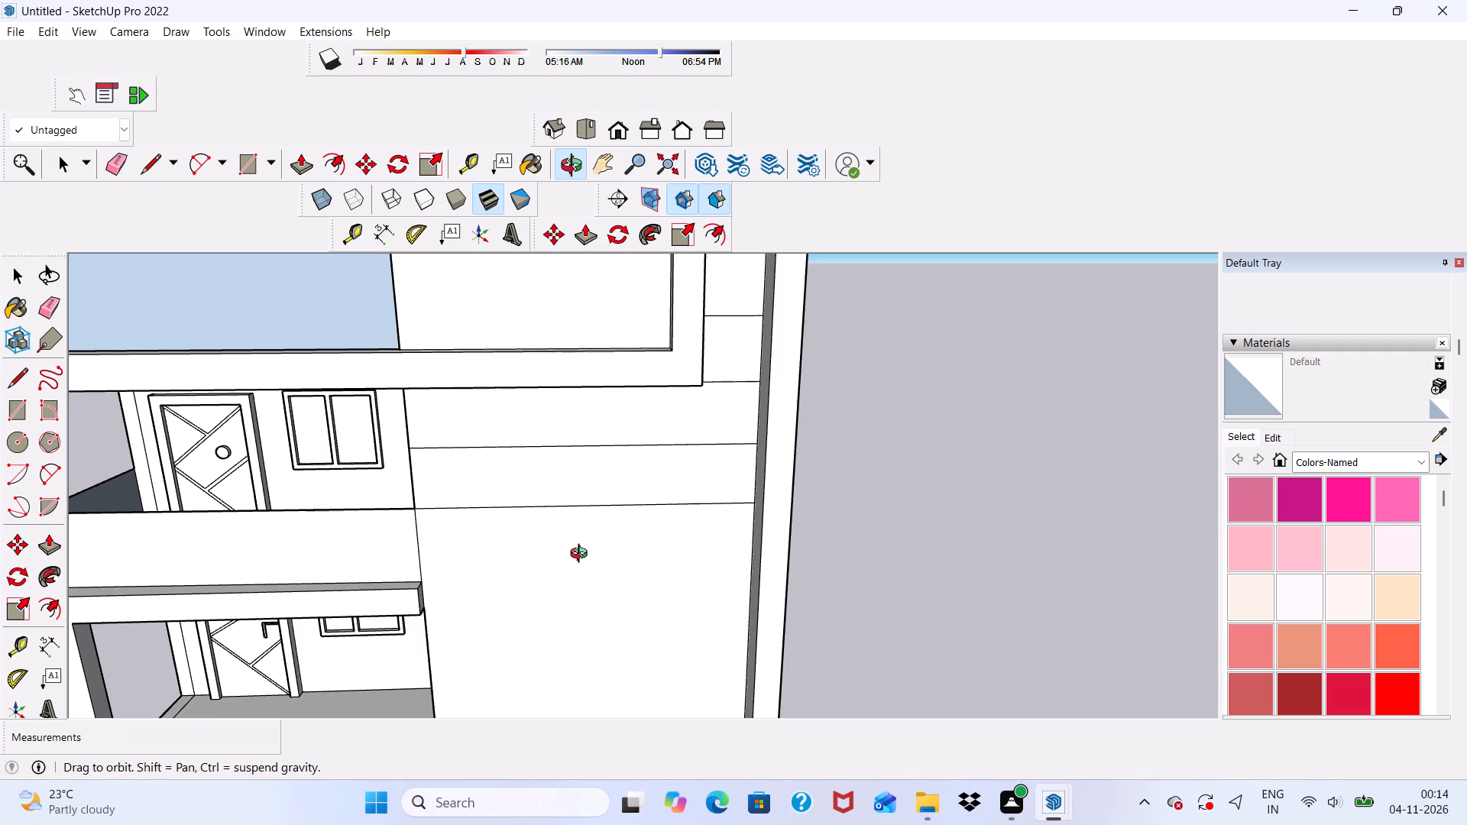
{"action": "middle_click_drag", "start_coordinate": [582, 555], "coordinate": [581, 556]}
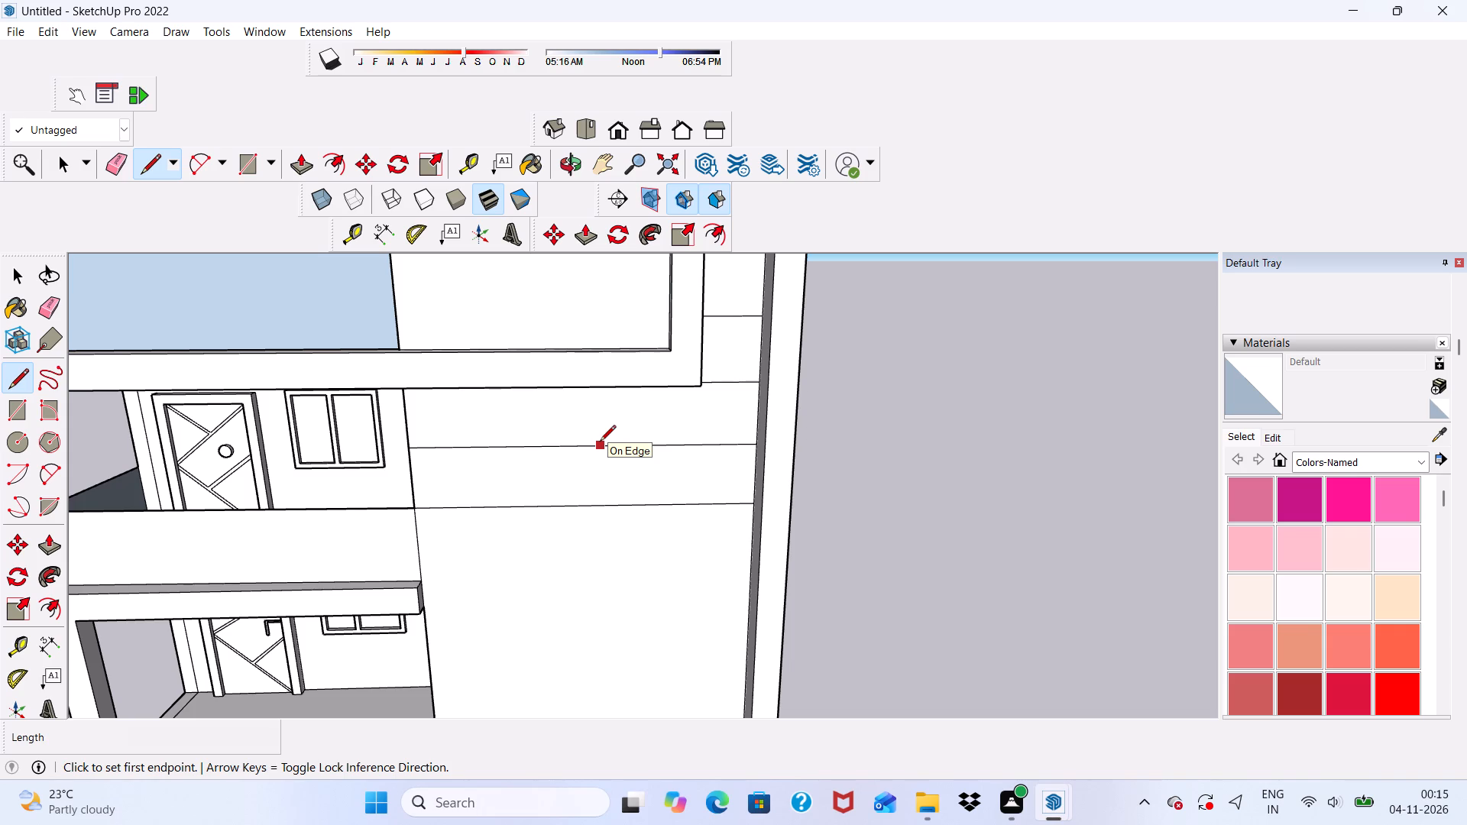
{"action": "scroll", "coordinate": [307, 355], "scroll_direction": "down", "scroll_amount": 3}
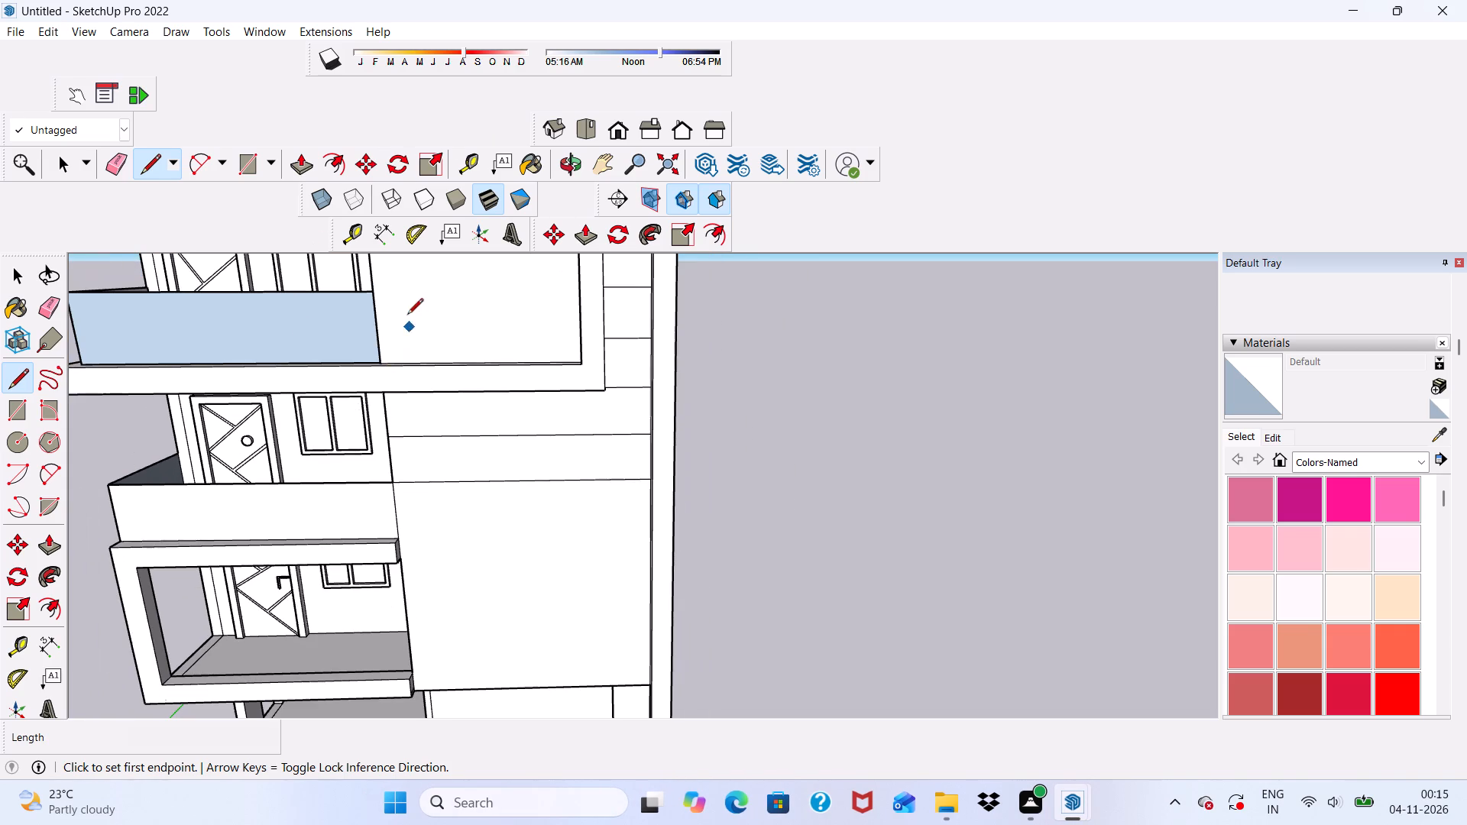
{"action": "middle_click_drag", "start_coordinate": [412, 526], "coordinate": [399, 496]}
{"action": "scroll", "coordinate": [365, 619], "scroll_direction": "up", "scroll_amount": 5}
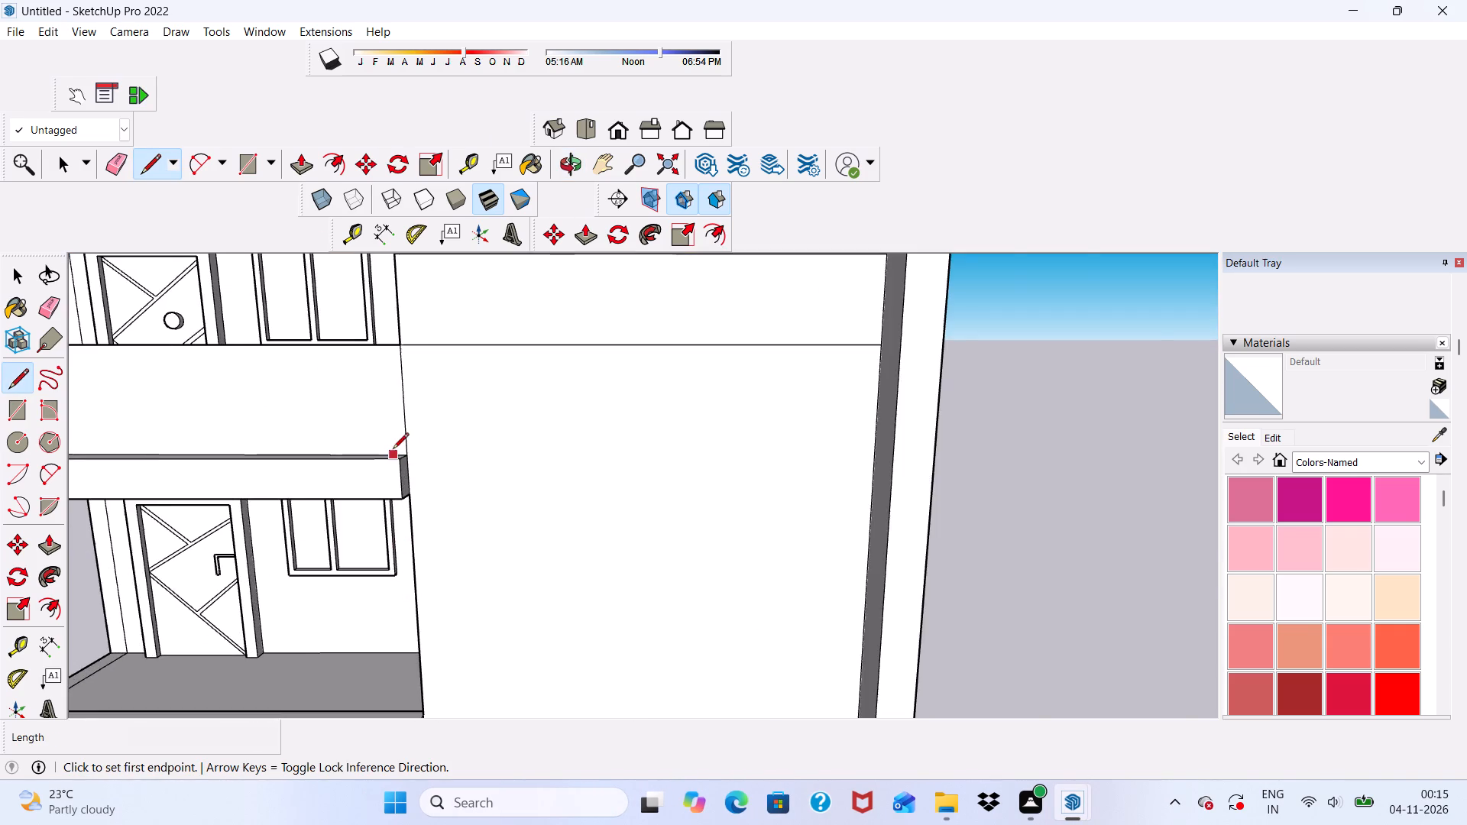
{"action": "scroll", "coordinate": [393, 449], "scroll_direction": "up", "scroll_amount": 4}
{"action": "left_click", "coordinate": [414, 432]}
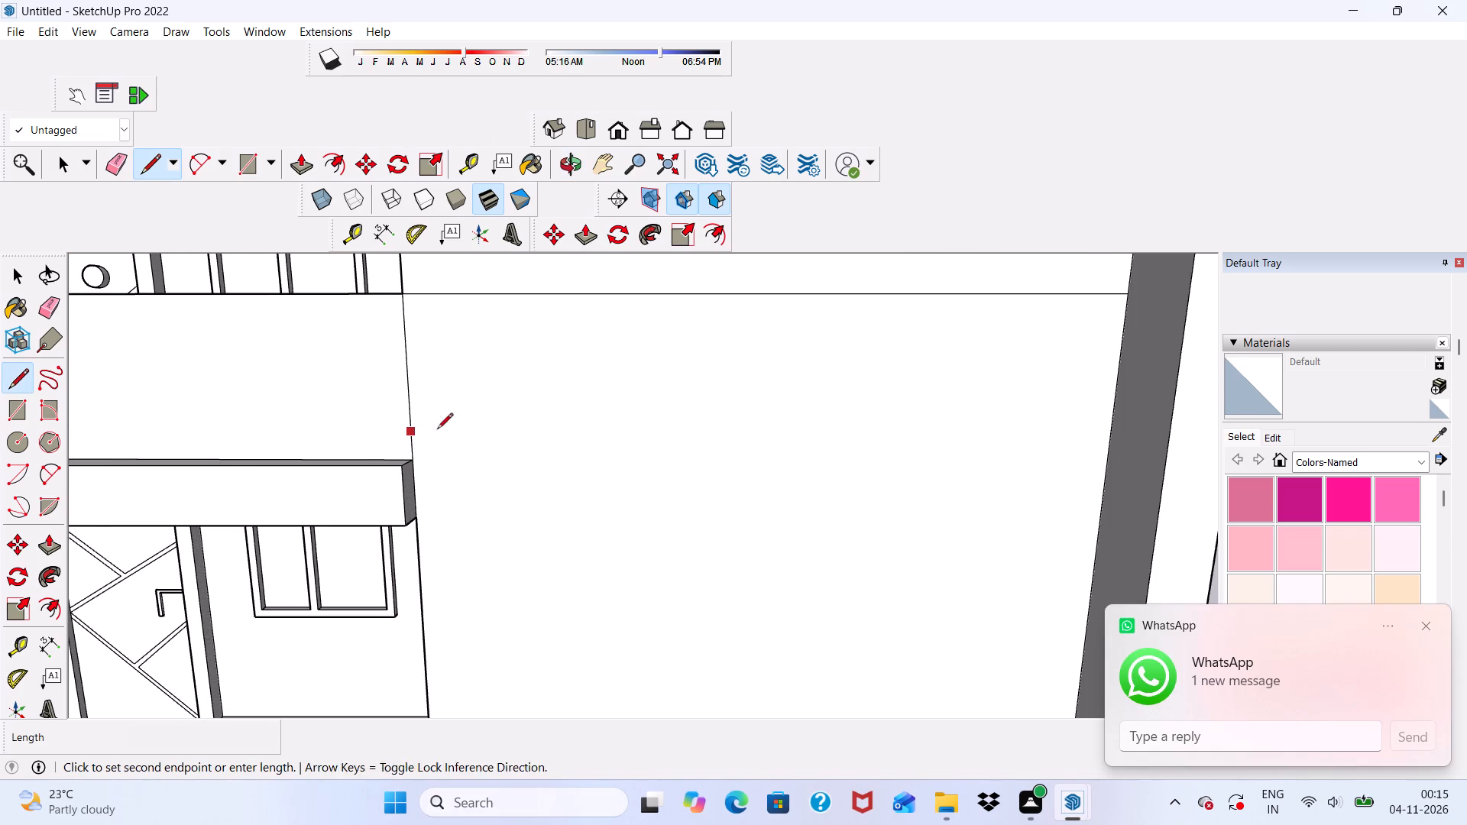
{"action": "scroll", "coordinate": [704, 437], "scroll_direction": "down", "scroll_amount": 3}
{"action": "scroll", "coordinate": [1025, 428], "scroll_direction": "up", "scroll_amount": 2}
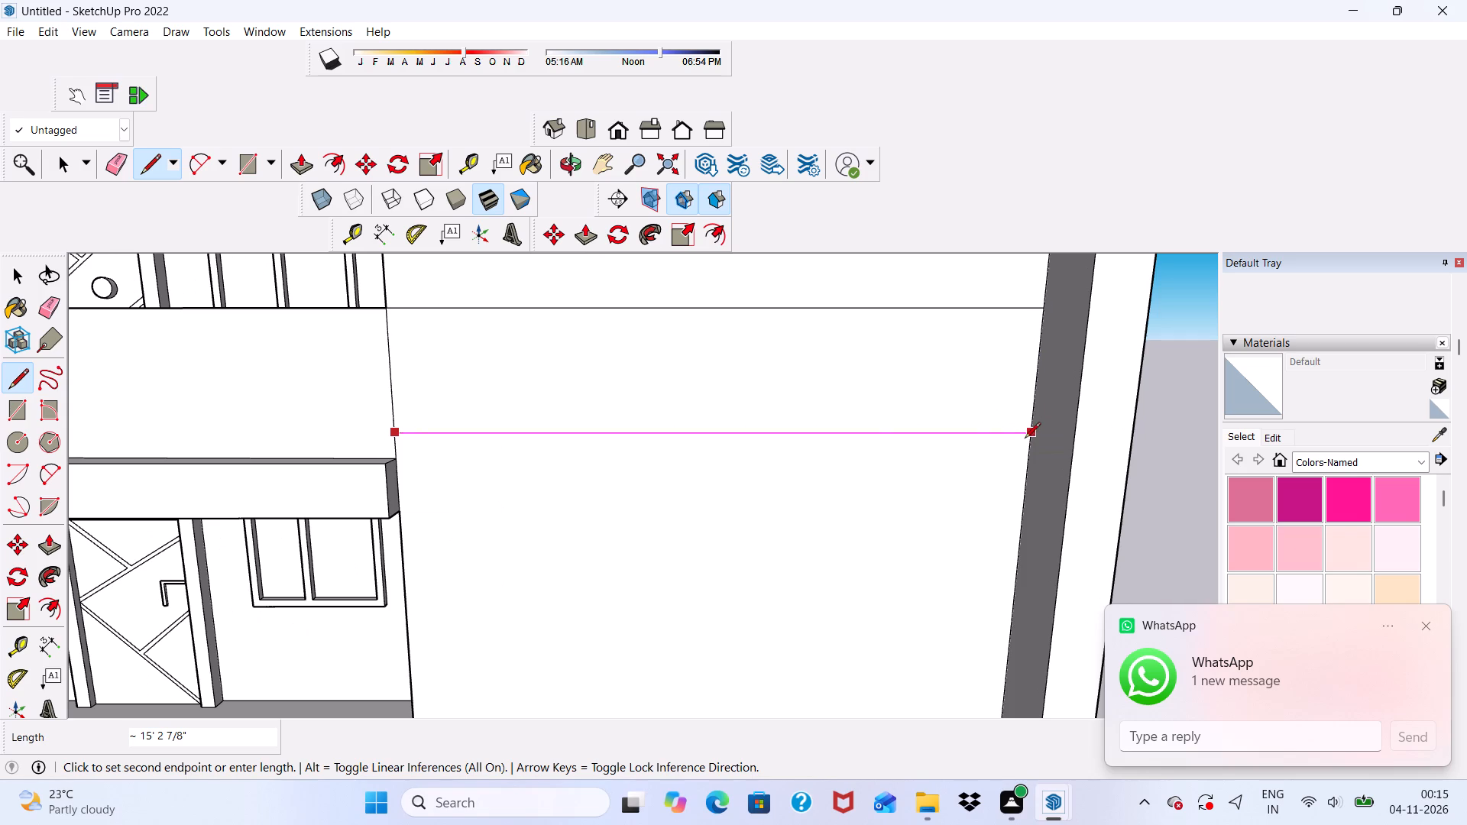
{"action": "left_click", "coordinate": [1025, 438]}
{"action": "scroll", "coordinate": [895, 380], "scroll_direction": "down", "scroll_amount": 9}
{"action": "middle_click_drag", "start_coordinate": [802, 518], "coordinate": [700, 511]}
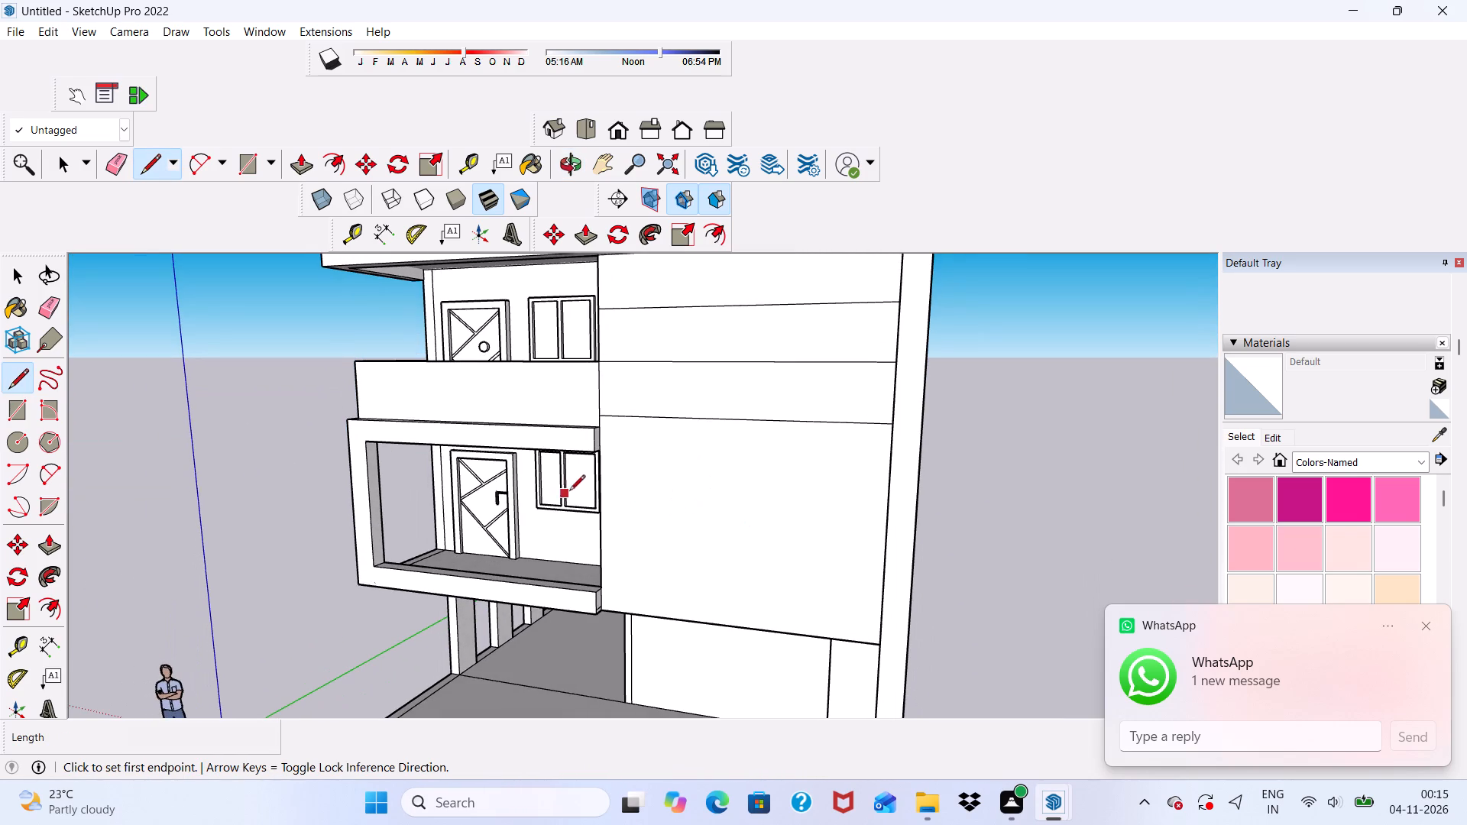
{"action": "scroll", "coordinate": [603, 487], "scroll_direction": "up", "scroll_amount": 1}
{"action": "middle_click_drag", "start_coordinate": [604, 488], "coordinate": [672, 485]}
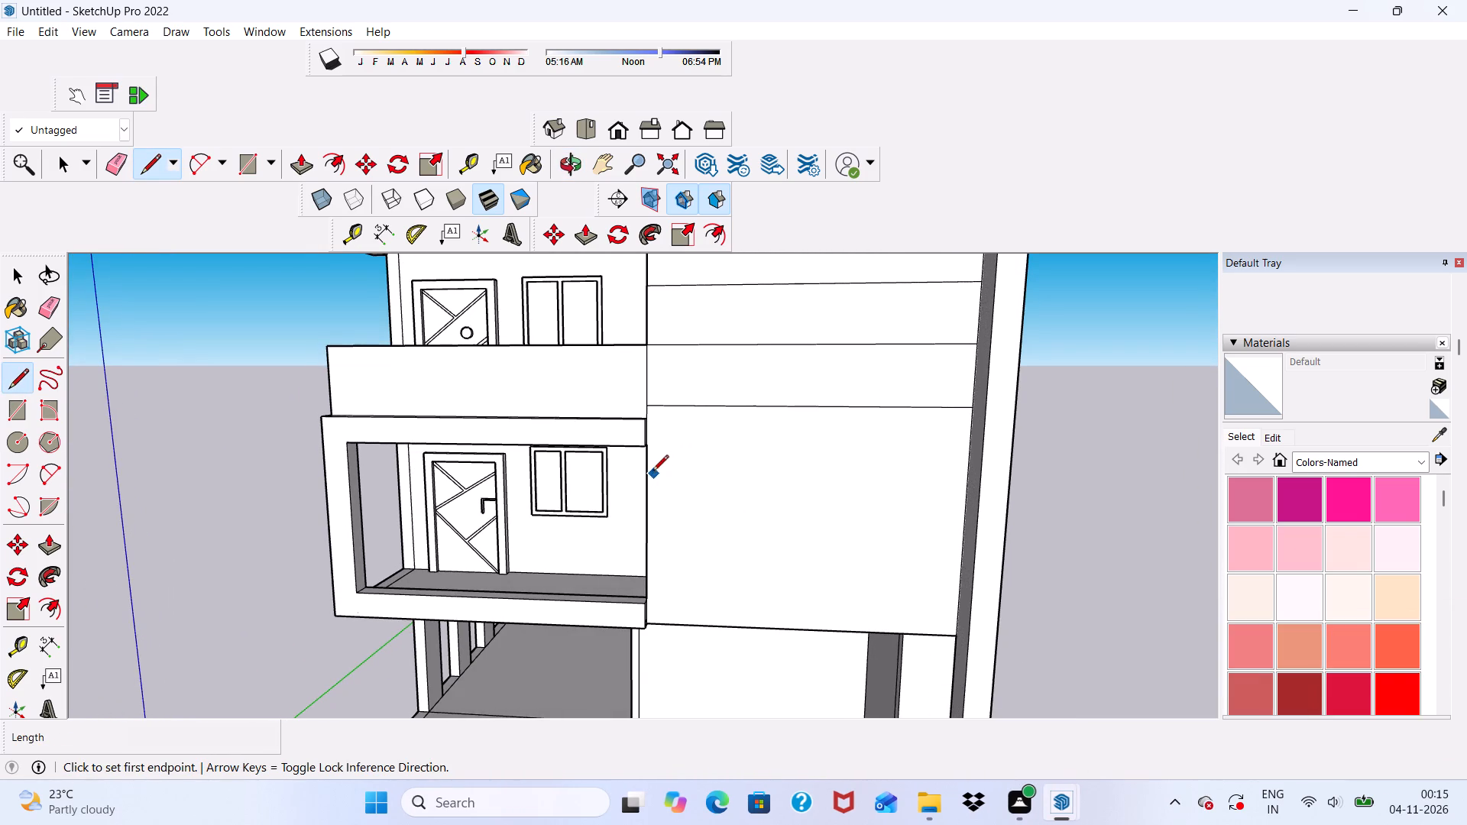
Draw two spaced horizontal lines, each about 15' 2 7/8" long, across the wall beside the lower balcony's opening, ending at the side column.
{"action": "left_click", "coordinate": [646, 478]}
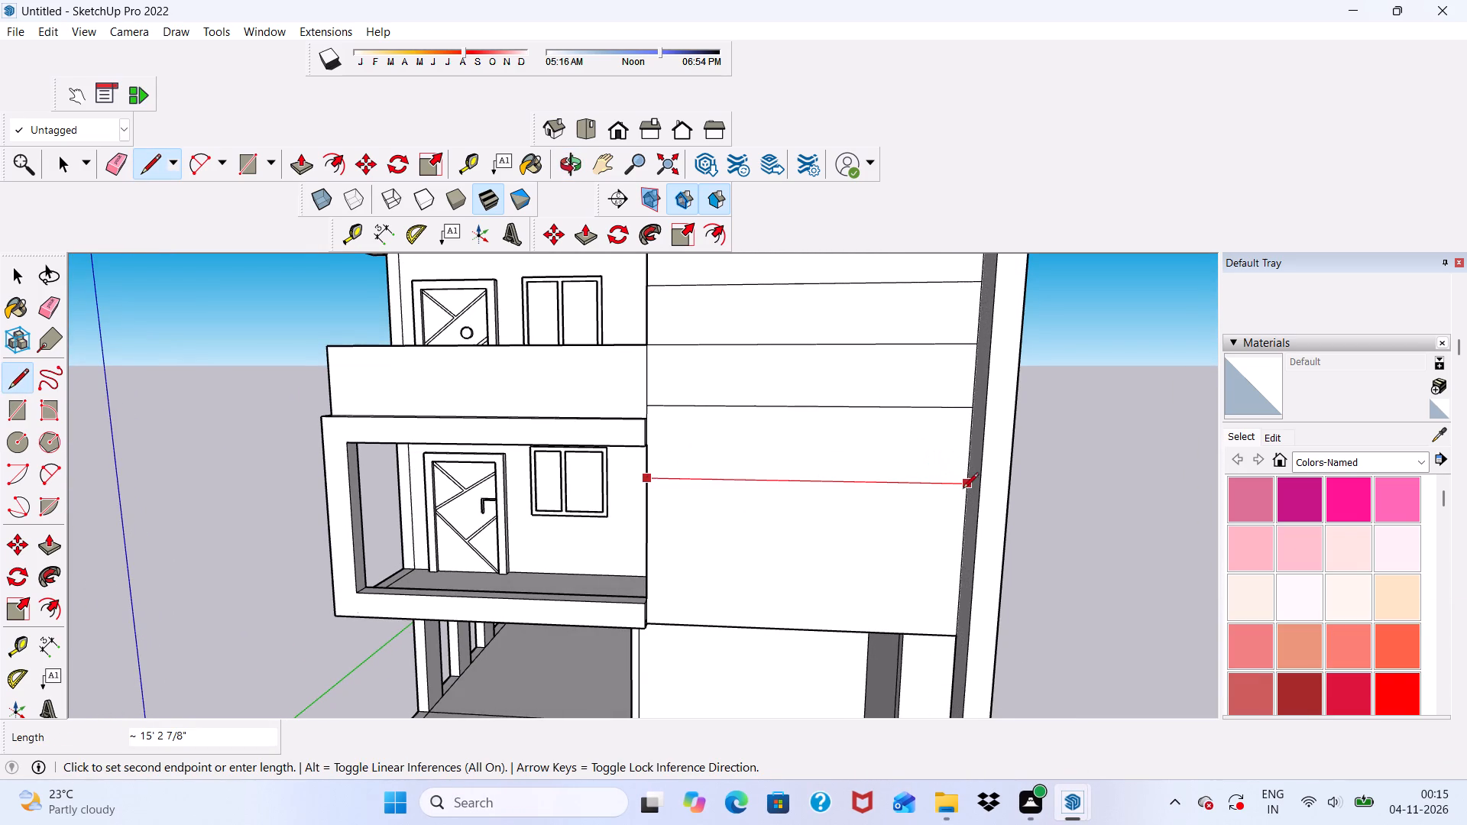
{"action": "scroll", "coordinate": [964, 490], "scroll_direction": "up", "scroll_amount": 1}
{"action": "left_click", "coordinate": [964, 490]}
{"action": "scroll", "coordinate": [827, 464], "scroll_direction": "down", "scroll_amount": 3}
{"action": "middle_click_drag", "start_coordinate": [788, 477], "coordinate": [836, 427]}
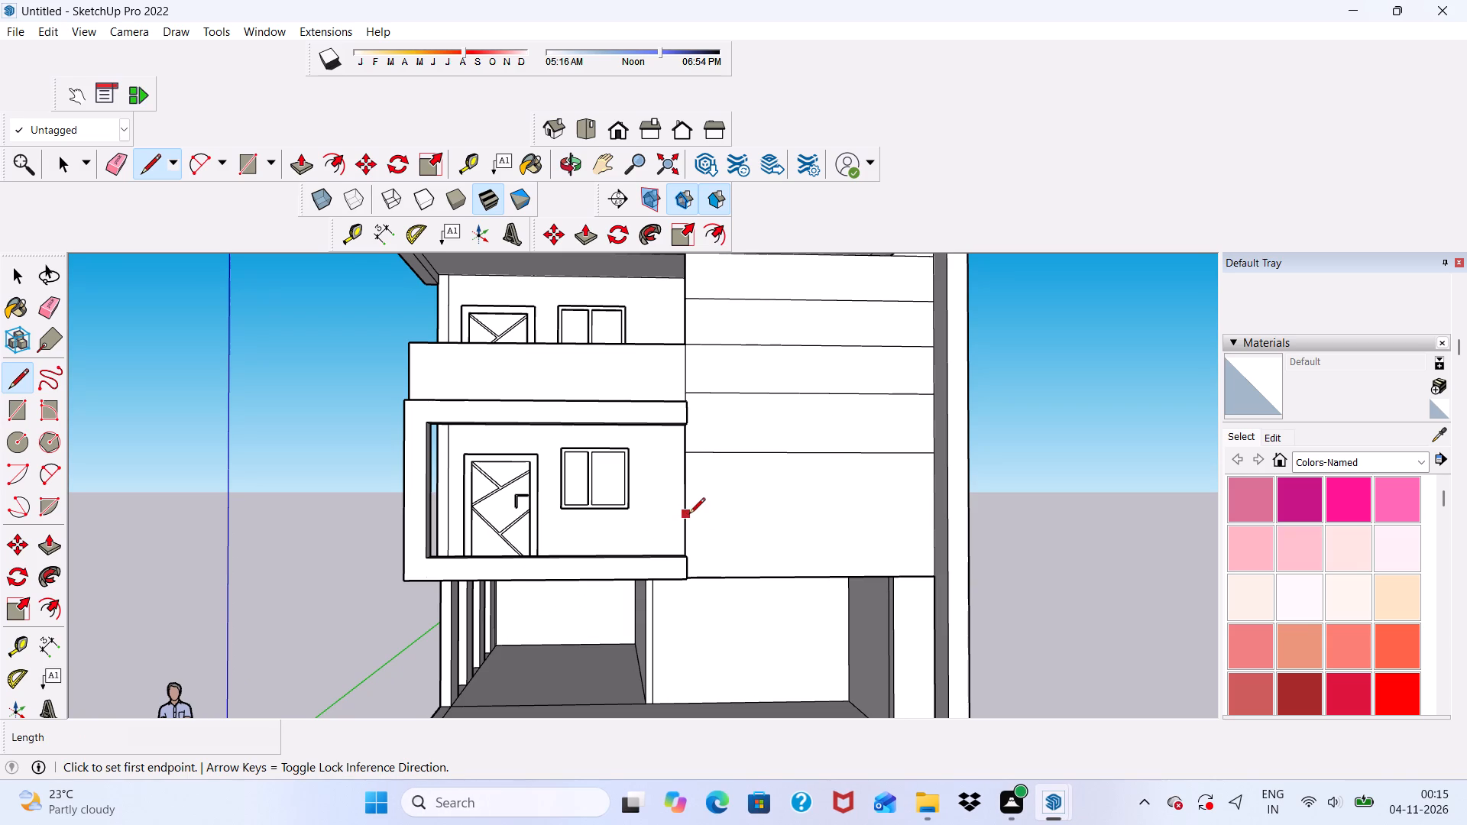
{"action": "left_click", "coordinate": [689, 515]}
{"action": "left_click", "coordinate": [929, 519]}
Push/Pull the underside of the wall beside the lower balcony down 10' to the ground level.
{"action": "scroll", "coordinate": [888, 511], "scroll_direction": "down", "scroll_amount": 2}
{"action": "middle_click_drag", "start_coordinate": [887, 521], "coordinate": [863, 346]}
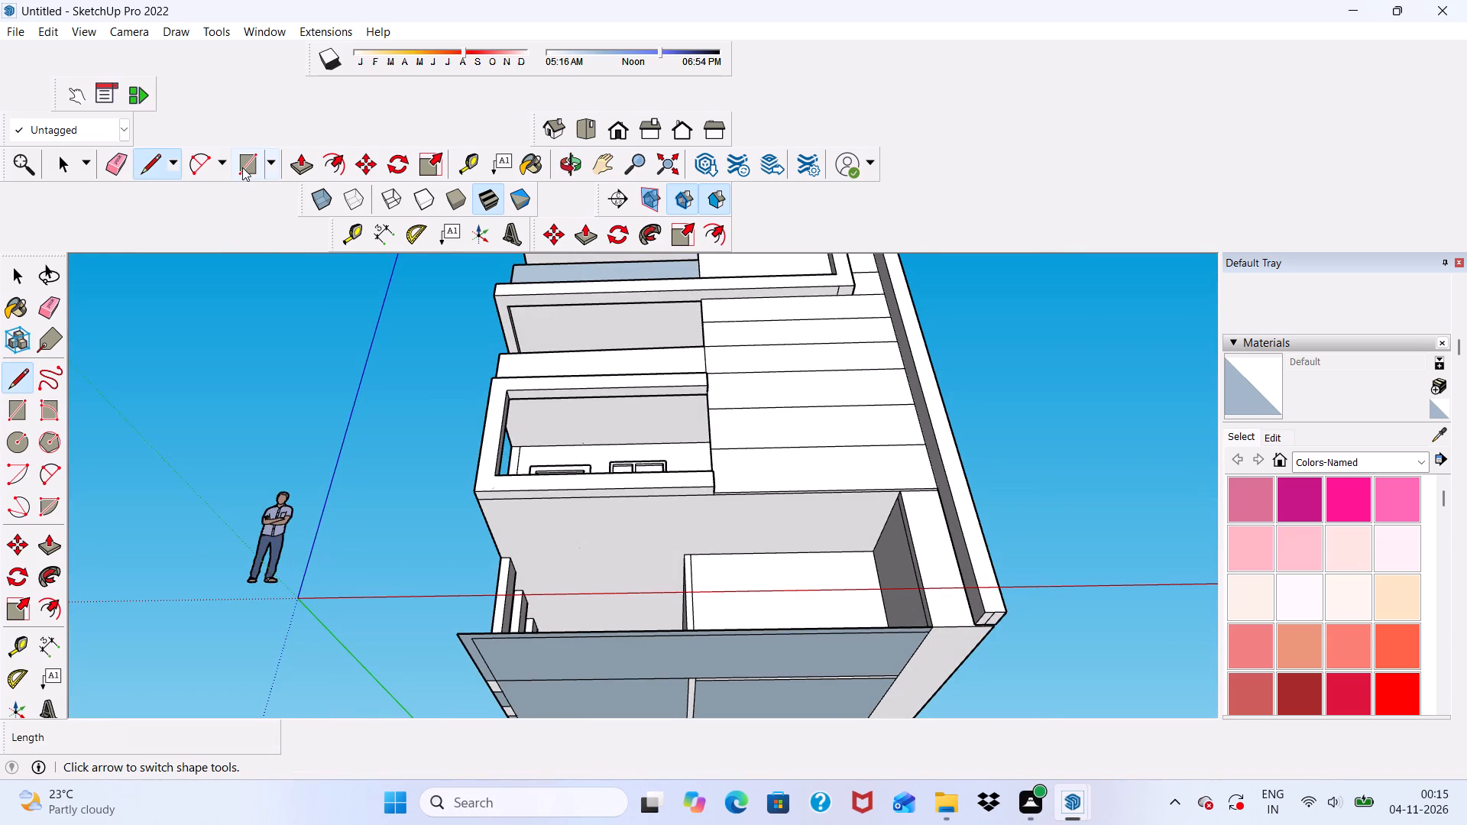
{"action": "left_click", "coordinate": [304, 167]}
{"action": "scroll", "coordinate": [807, 502], "scroll_direction": "up", "scroll_amount": 5}
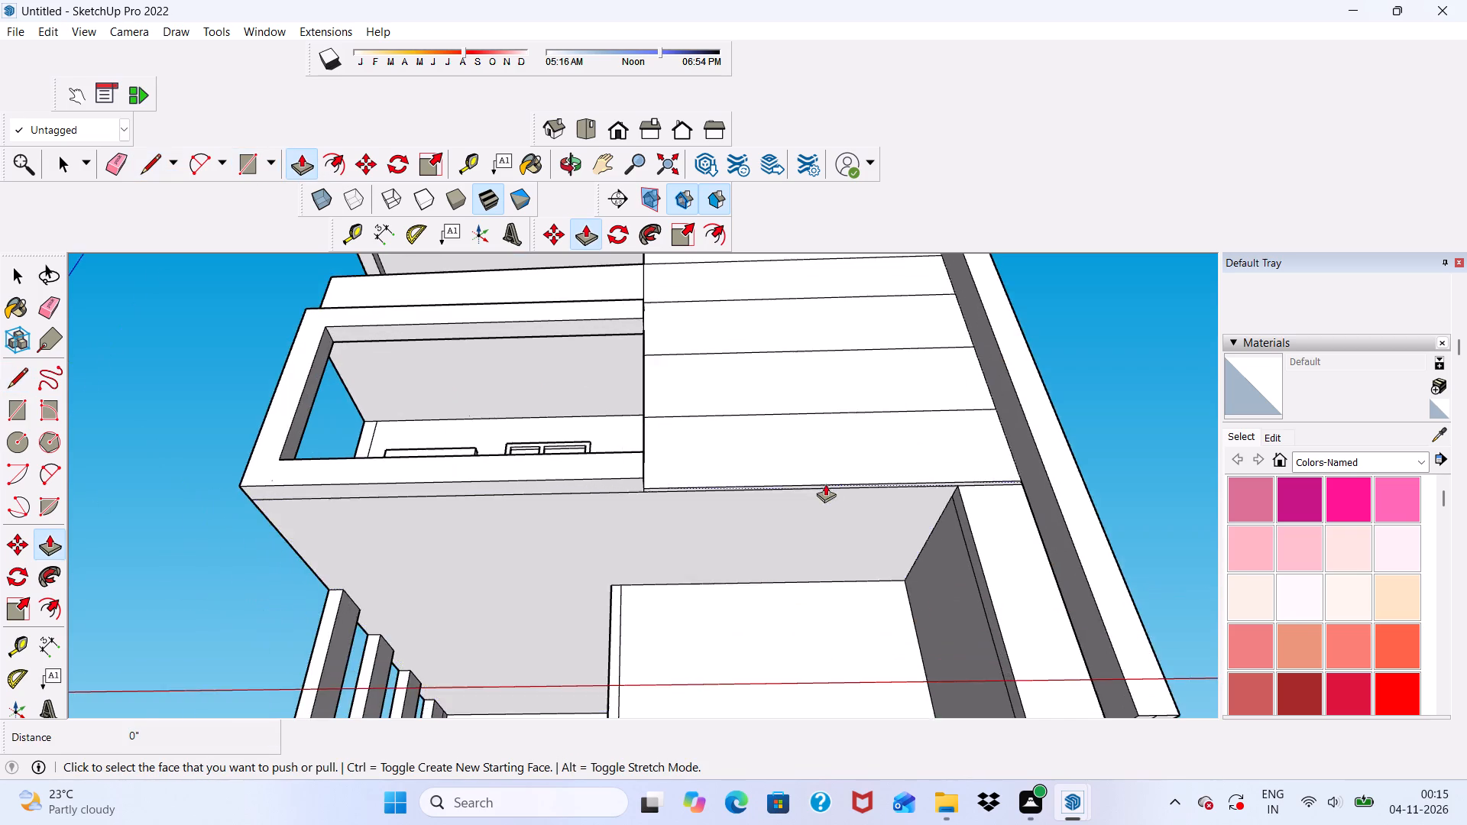
{"action": "scroll", "coordinate": [817, 478], "scroll_direction": "up", "scroll_amount": 5}
{"action": "scroll", "coordinate": [670, 506], "scroll_direction": "up", "scroll_amount": 5}
{"action": "scroll", "coordinate": [577, 474], "scroll_direction": "up", "scroll_amount": 6}
{"action": "left_click", "coordinate": [518, 494]}
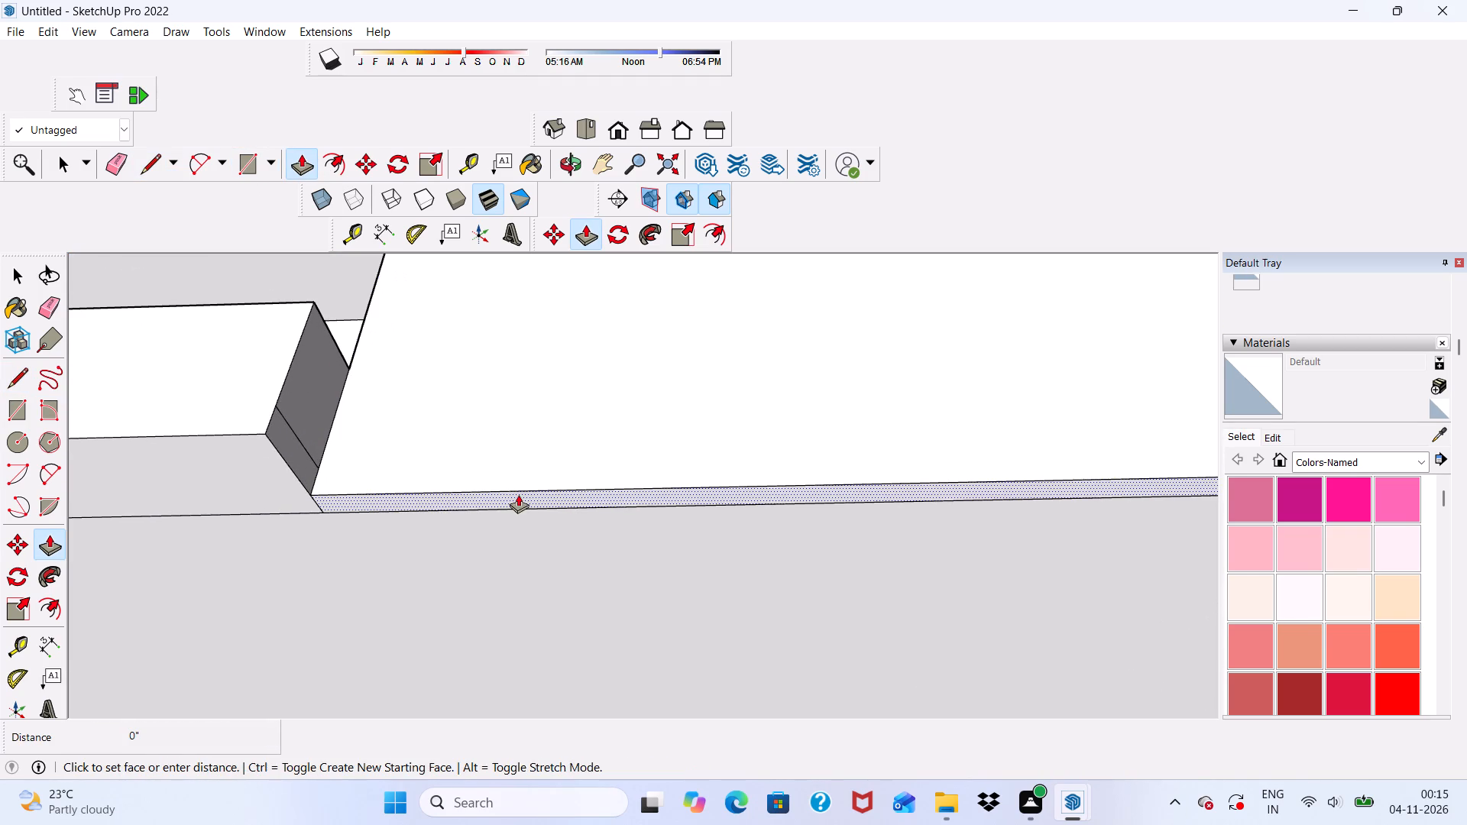
{"action": "scroll", "coordinate": [503, 610], "scroll_direction": "down", "scroll_amount": 4}
{"action": "scroll", "coordinate": [523, 516], "scroll_direction": "down", "scroll_amount": 10}
{"action": "scroll", "coordinate": [608, 416], "scroll_direction": "down", "scroll_amount": 4}
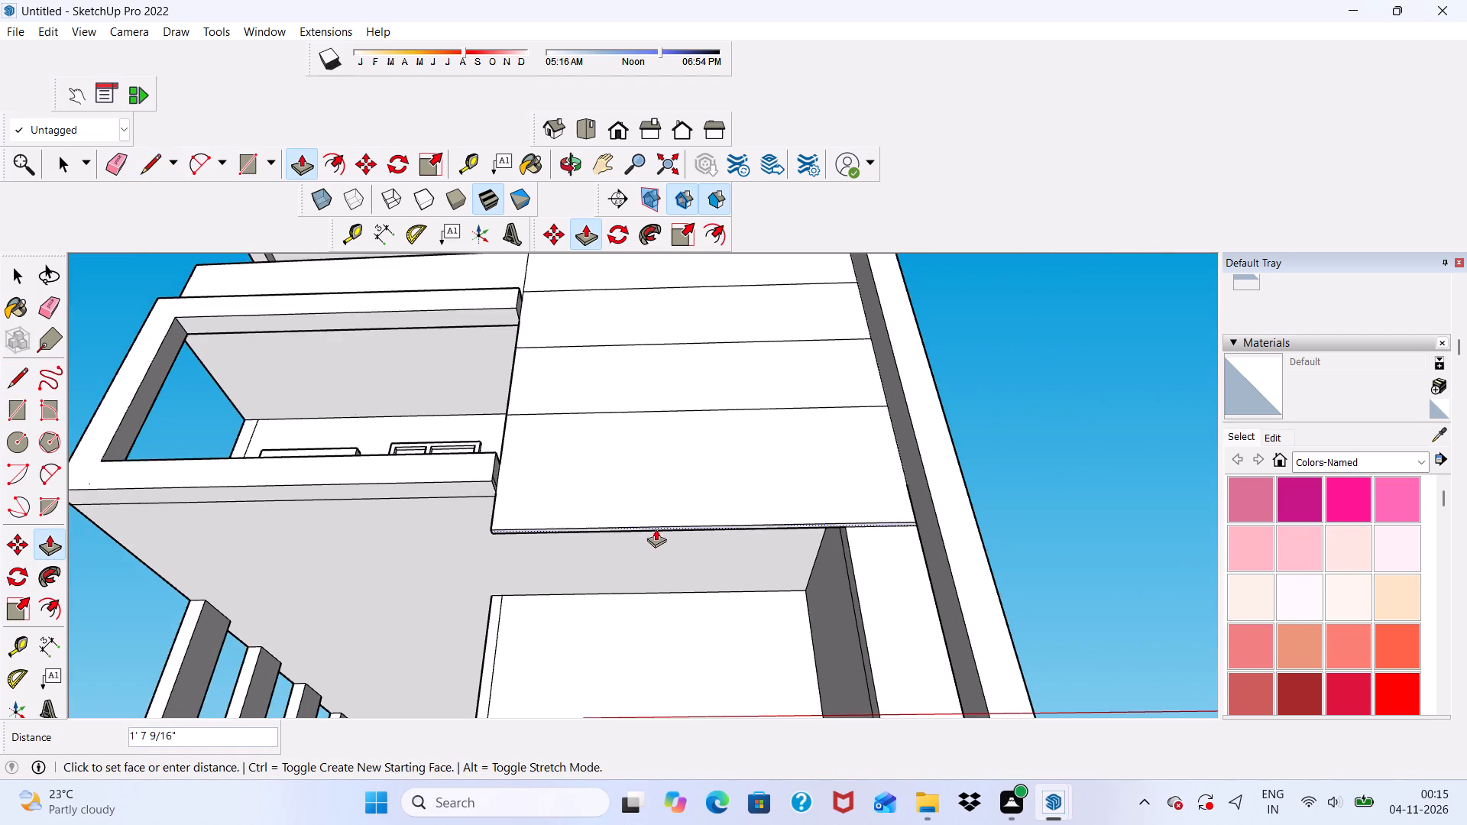
{"action": "middle_click_drag", "start_coordinate": [667, 547], "coordinate": [705, 676]}
{"action": "scroll", "coordinate": [695, 421], "scroll_direction": "down", "scroll_amount": 8}
{"action": "scroll", "coordinate": [664, 633], "scroll_direction": "up", "scroll_amount": 5}
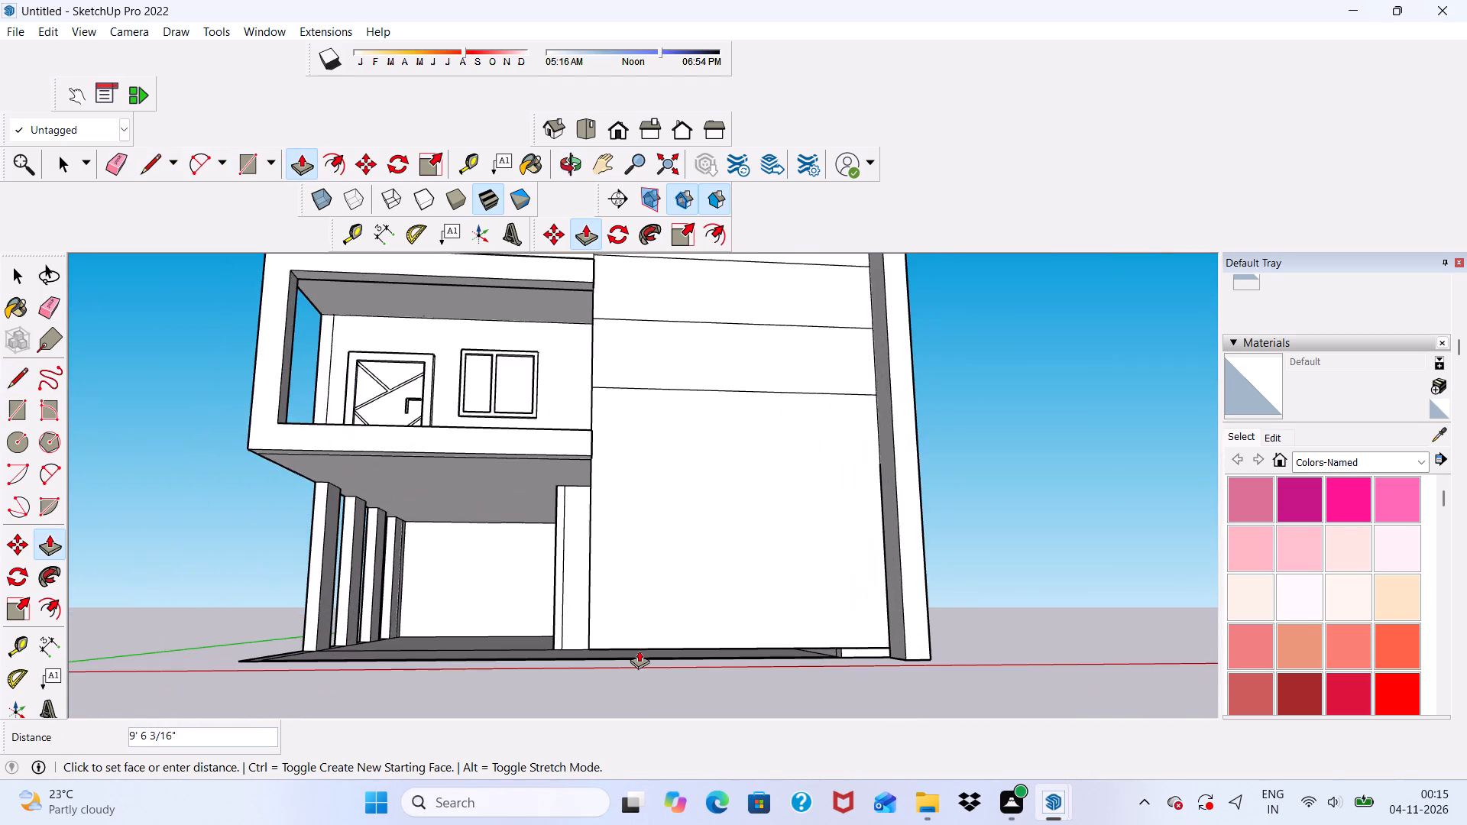
{"action": "scroll", "coordinate": [608, 664], "scroll_direction": "up", "scroll_amount": 5}
{"action": "middle_click_drag", "start_coordinate": [546, 639], "coordinate": [707, 668]}
{"action": "scroll", "coordinate": [744, 707], "scroll_direction": "up", "scroll_amount": 3}
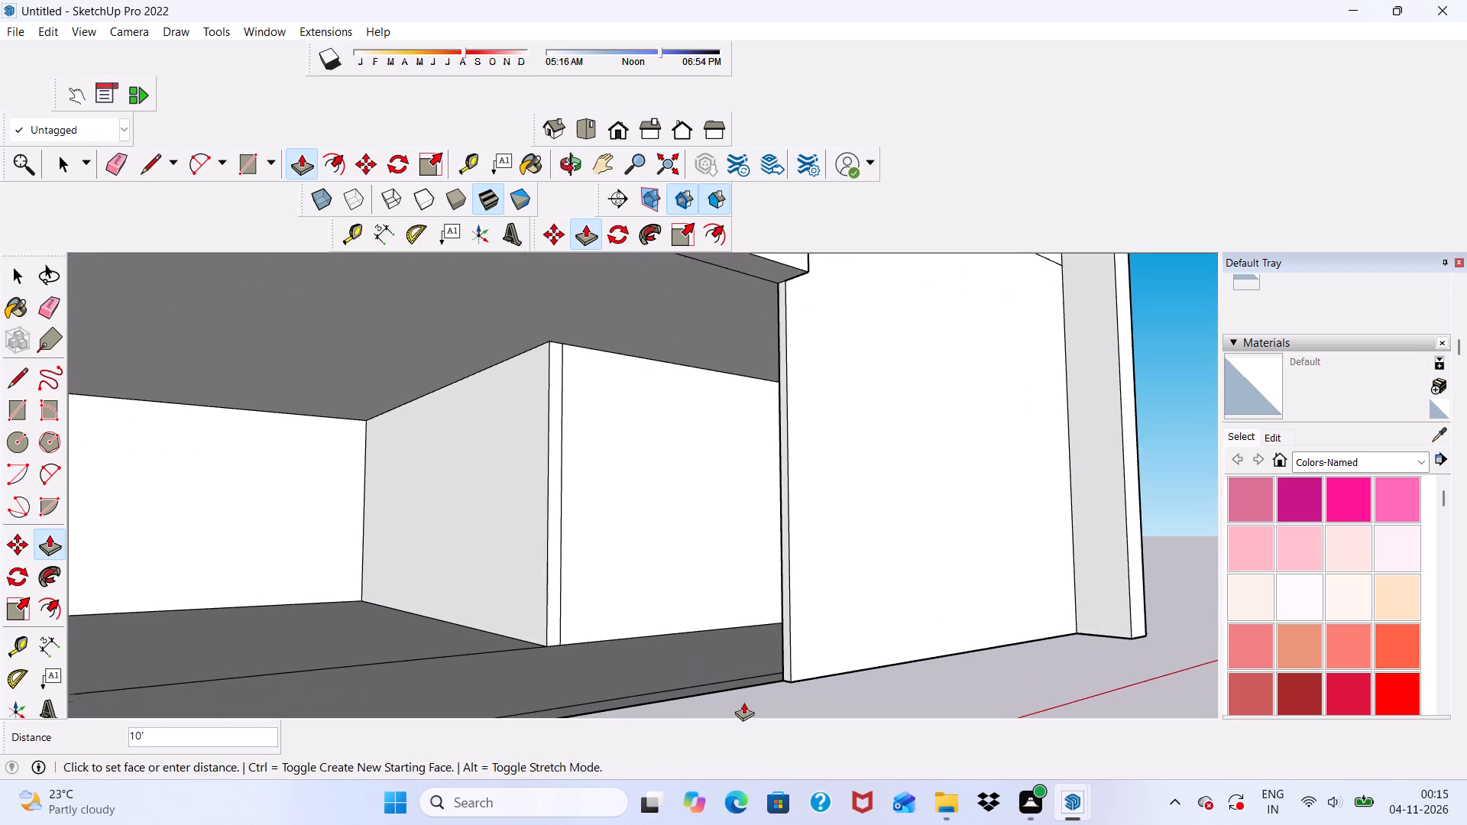
{"action": "scroll", "coordinate": [742, 692], "scroll_direction": "up", "scroll_amount": 3}
{"action": "left_click", "coordinate": [741, 687]}
Draw a horizontal line about 15' 2 7/8" long across the extended wall, from the lower balcony's bottom slab corner to the side column.
{"action": "scroll", "coordinate": [795, 671], "scroll_direction": "down", "scroll_amount": 4}
{"action": "middle_click_drag", "start_coordinate": [887, 687], "coordinate": [690, 749]}
{"action": "scroll", "coordinate": [652, 671], "scroll_direction": "down", "scroll_amount": 9}
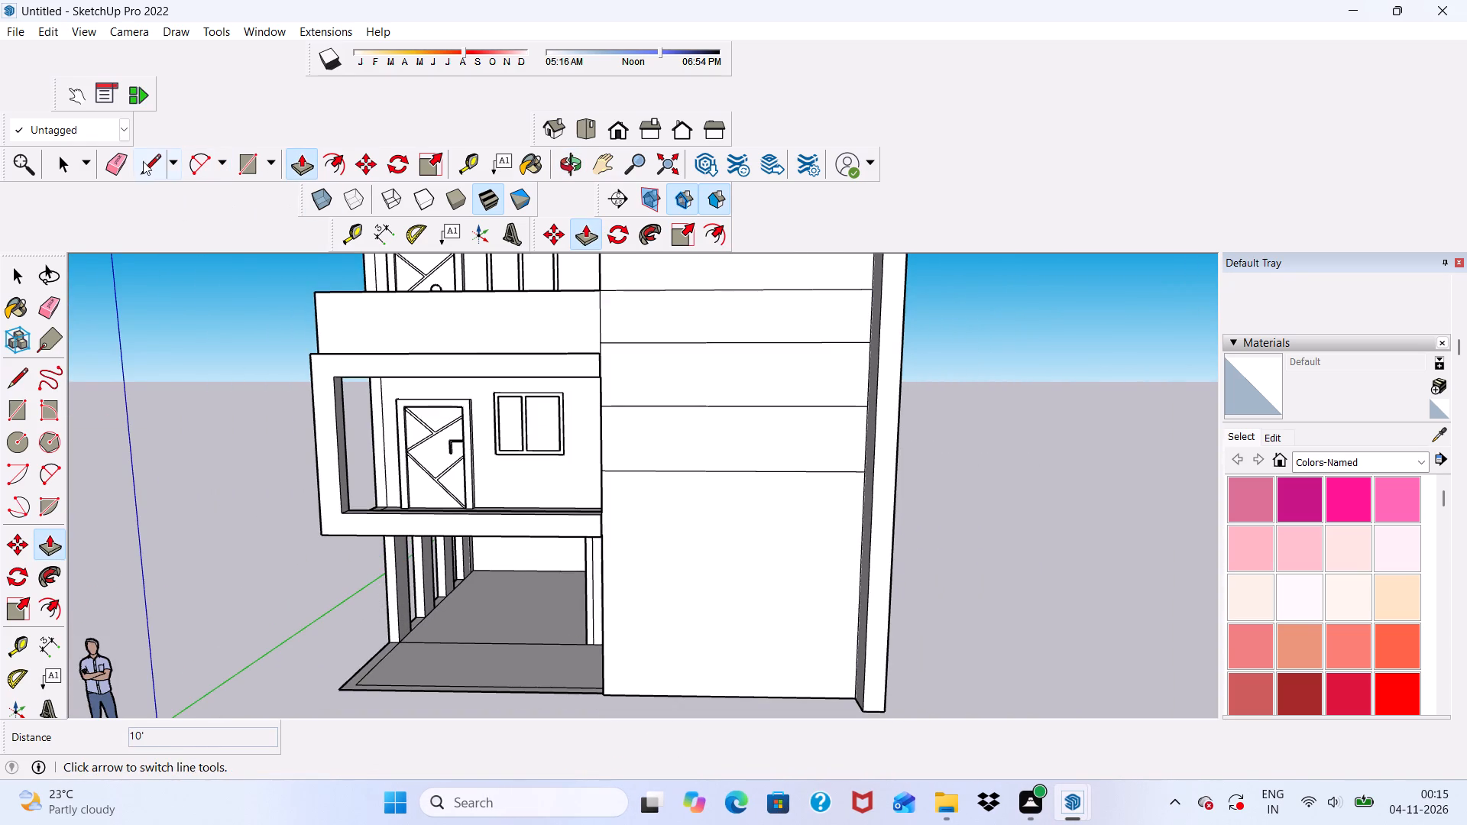
{"action": "left_click", "coordinate": [157, 167]}
{"action": "middle_click_drag", "start_coordinate": [627, 597], "coordinate": [588, 548]}
{"action": "scroll", "coordinate": [580, 516], "scroll_direction": "up", "scroll_amount": 8}
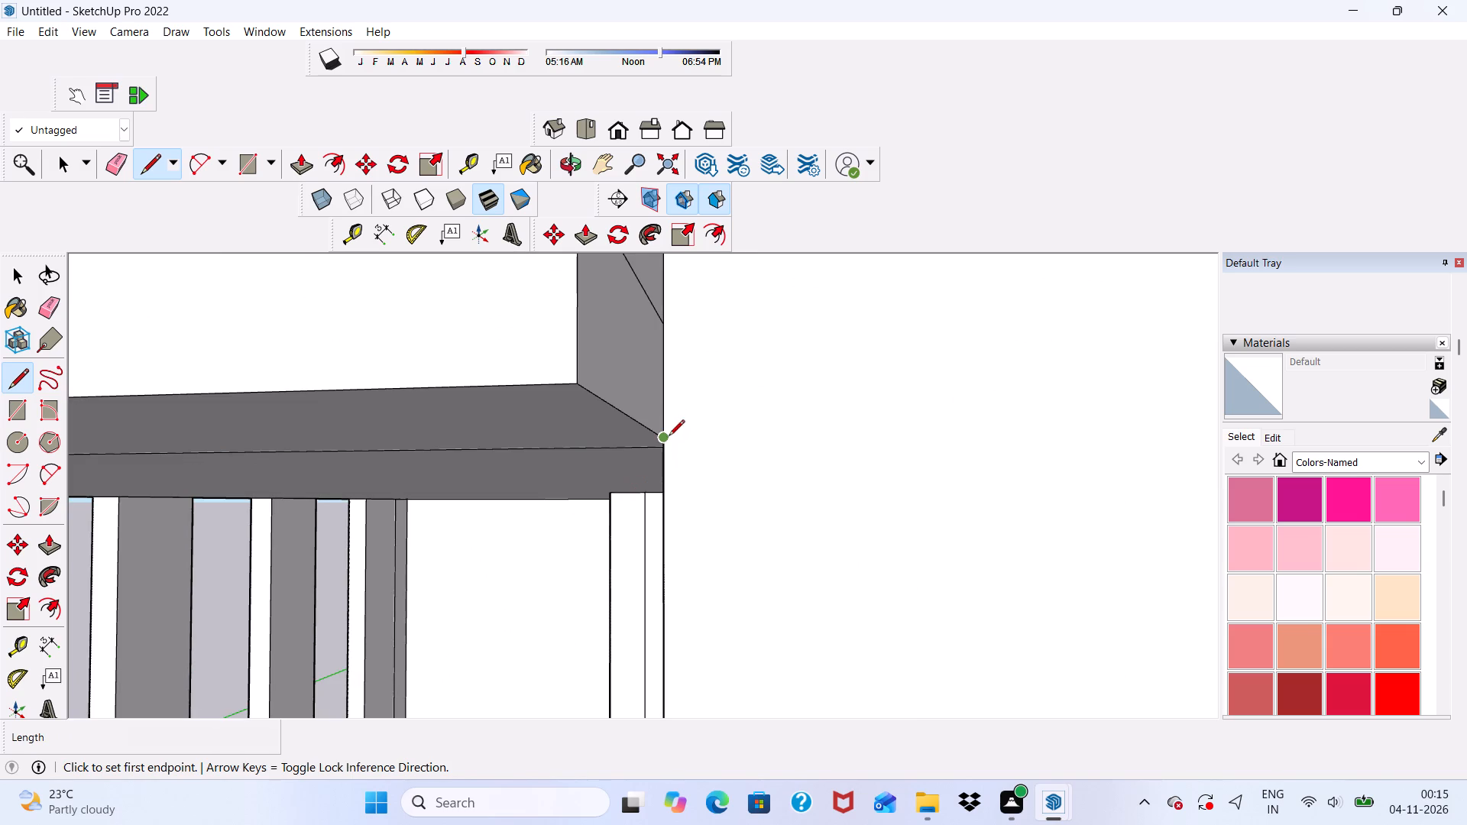
{"action": "left_click", "coordinate": [669, 437]}
{"action": "scroll", "coordinate": [880, 459], "scroll_direction": "down", "scroll_amount": 20}
{"action": "scroll", "coordinate": [880, 459], "scroll_direction": "down", "scroll_amount": 2}
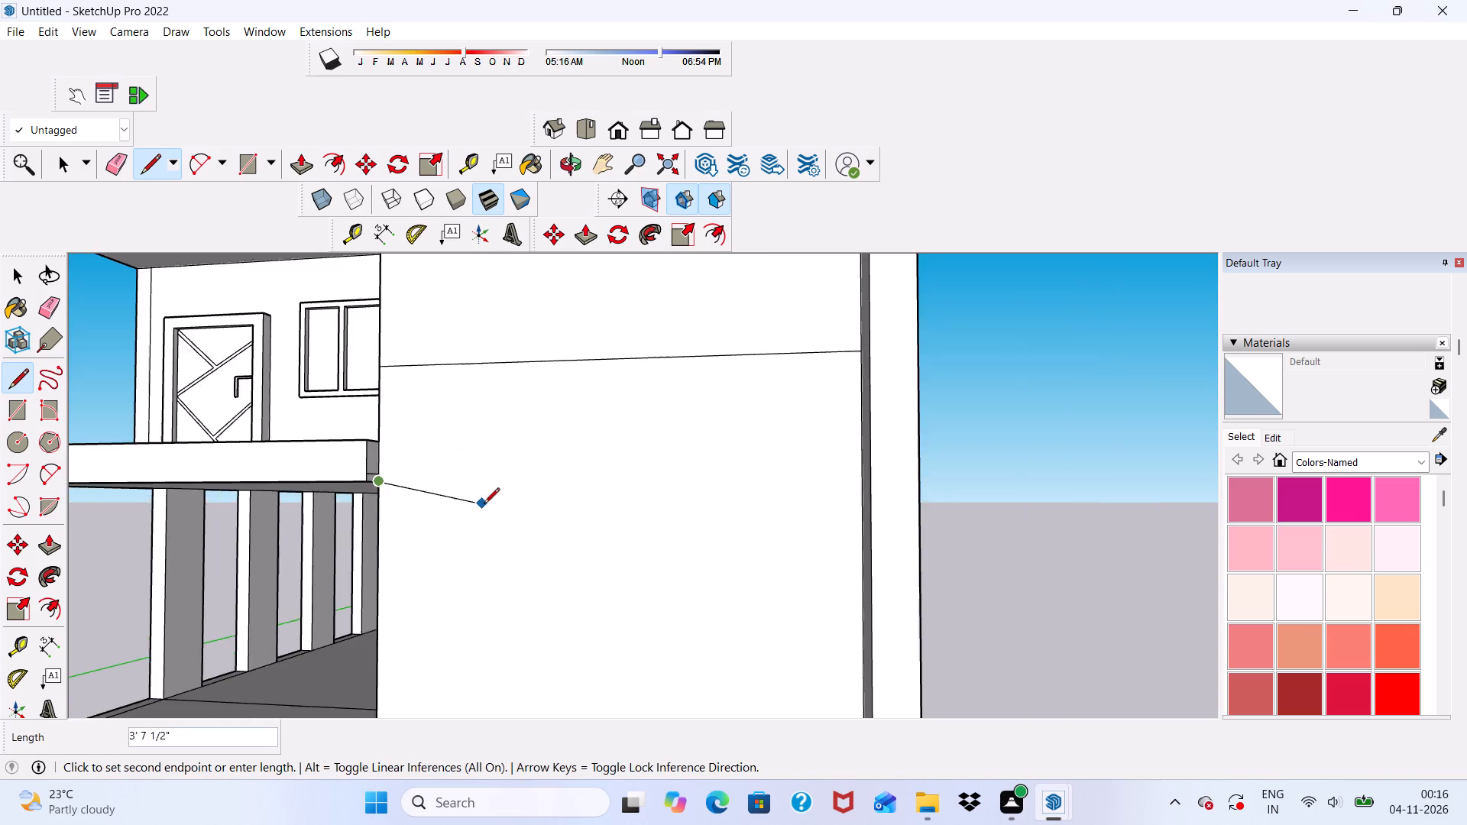
{"action": "middle_click_drag", "start_coordinate": [516, 506], "coordinate": [606, 506]}
{"action": "scroll", "coordinate": [792, 511], "scroll_direction": "up", "scroll_amount": 2}
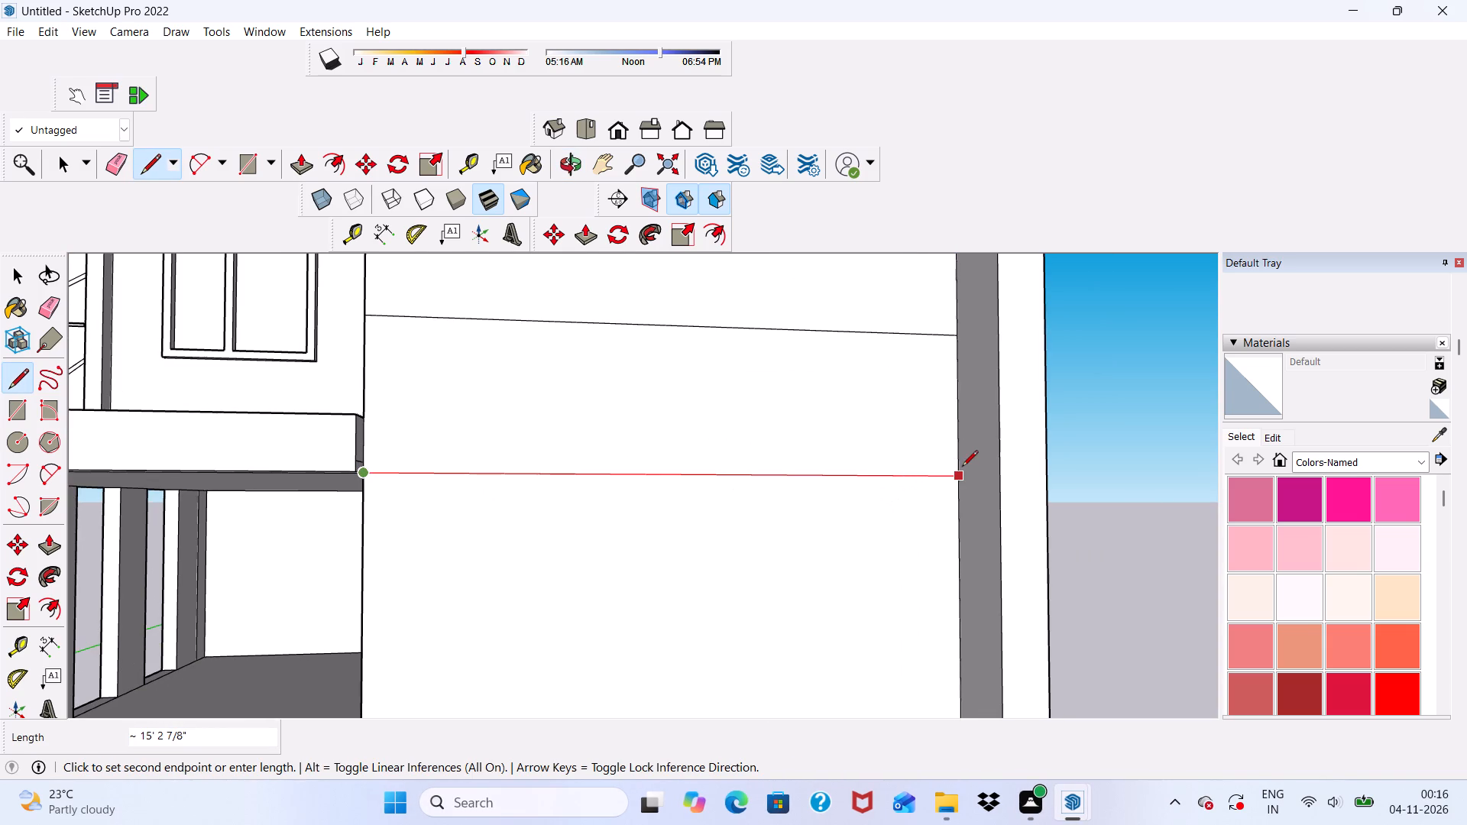
{"action": "left_click", "coordinate": [958, 471]}
Draw a horizontal line about 15' 2 7/8" long across the ground-floor wall, below the balcony slab level, ending at the side column.
{"action": "scroll", "coordinate": [573, 418], "scroll_direction": "down", "scroll_amount": 7}
{"action": "middle_click_drag", "start_coordinate": [568, 531], "coordinate": [504, 544]}
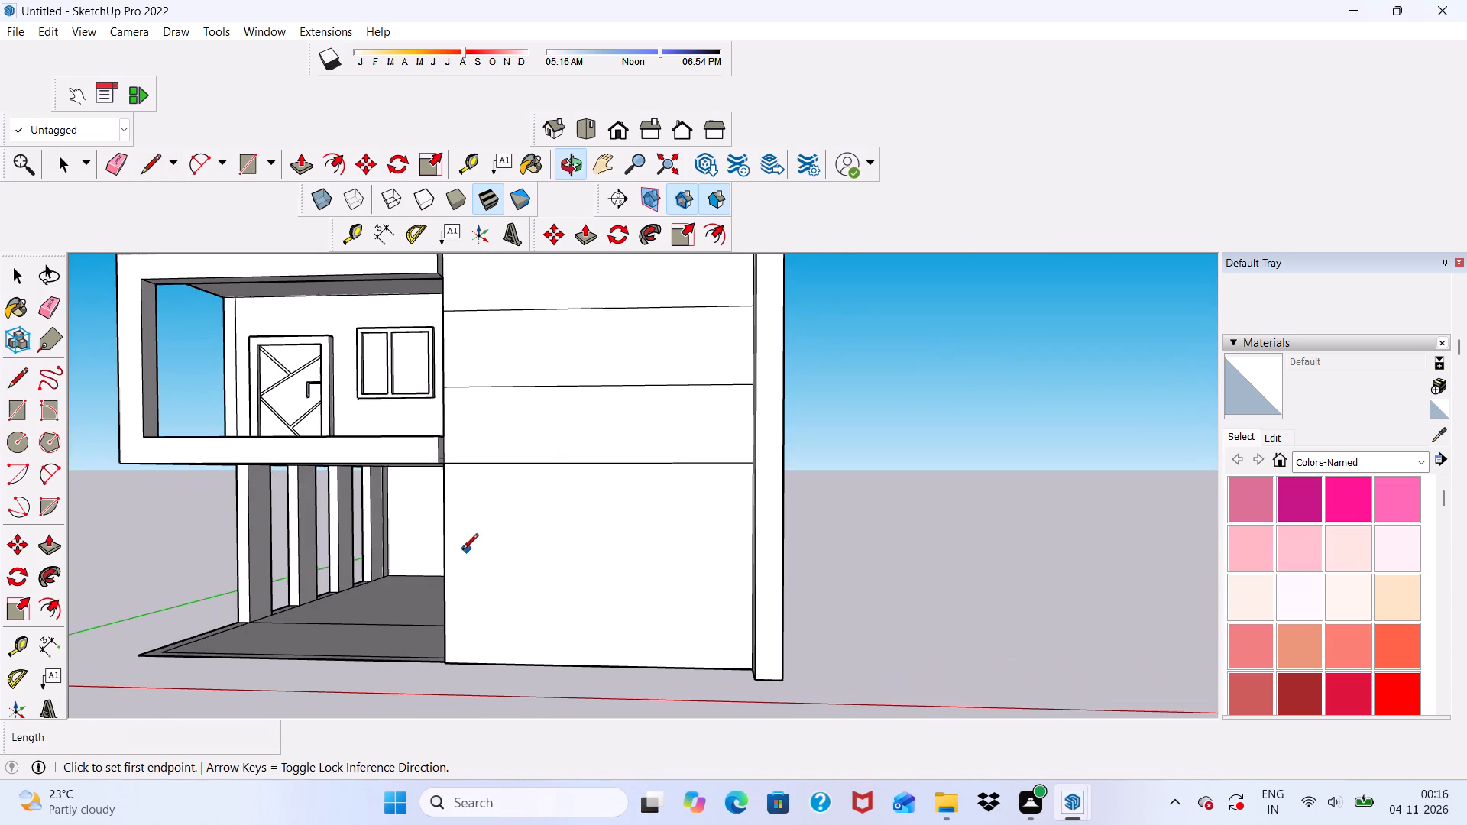
{"action": "left_click", "coordinate": [446, 542]}
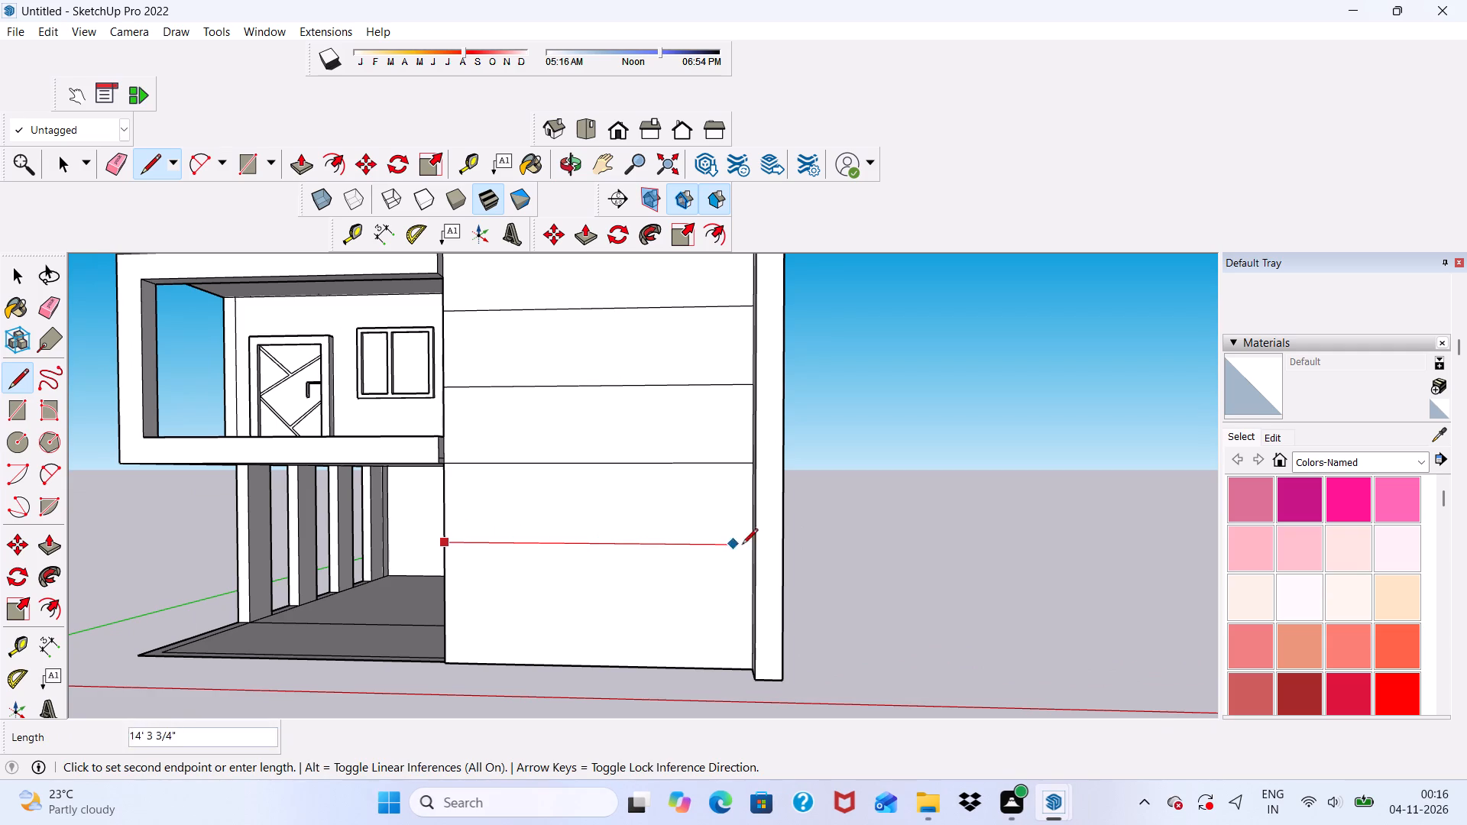
{"action": "middle_click_drag", "start_coordinate": [746, 546], "coordinate": [821, 540]}
{"action": "scroll", "coordinate": [805, 538], "scroll_direction": "up", "scroll_amount": 4}
{"action": "left_click", "coordinate": [798, 535]}
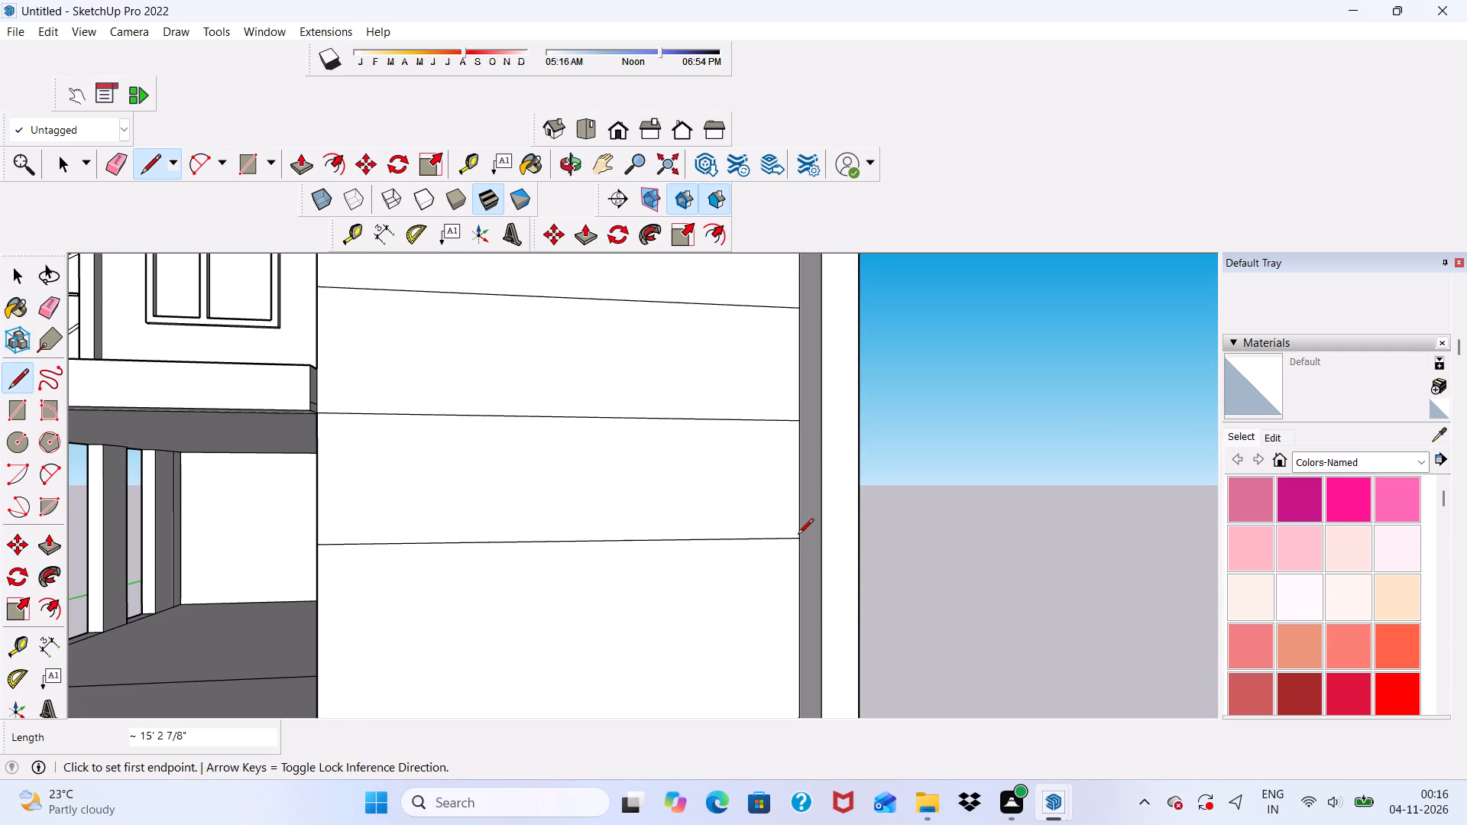
Draw a horizontal line about 15' 2 7/8" long across the ground-floor wall near its base, ending at the side column.
{"action": "scroll", "coordinate": [750, 459], "scroll_direction": "down", "scroll_amount": 7}
{"action": "middle_click_drag", "start_coordinate": [692, 535], "coordinate": [576, 590]}
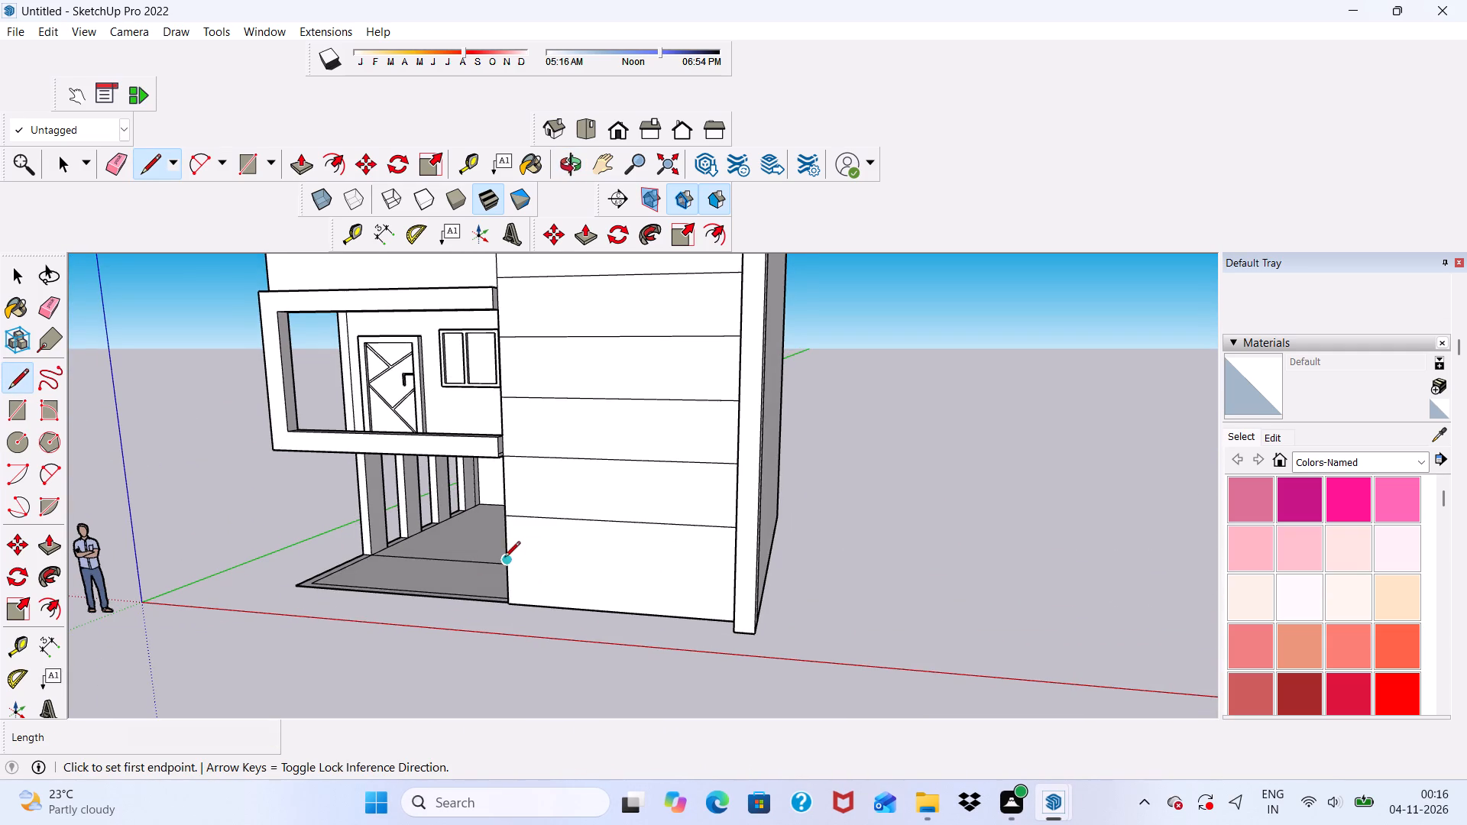
{"action": "left_click", "coordinate": [514, 564]}
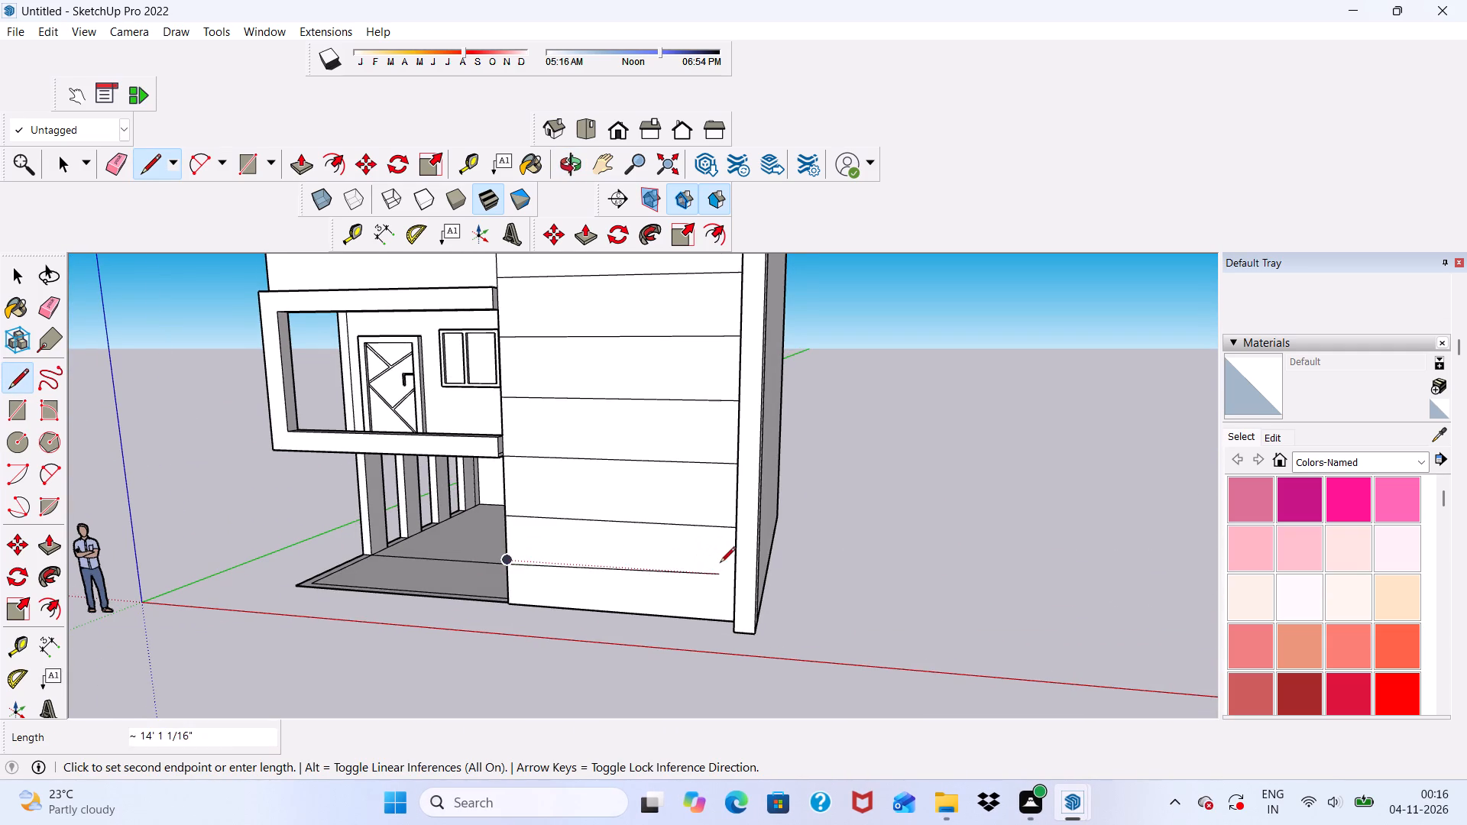
{"action": "scroll", "coordinate": [720, 564], "scroll_direction": "down", "scroll_amount": 1}
{"action": "middle_click_drag", "start_coordinate": [720, 564], "coordinate": [786, 558]}
{"action": "scroll", "coordinate": [759, 558], "scroll_direction": "up", "scroll_amount": 5}
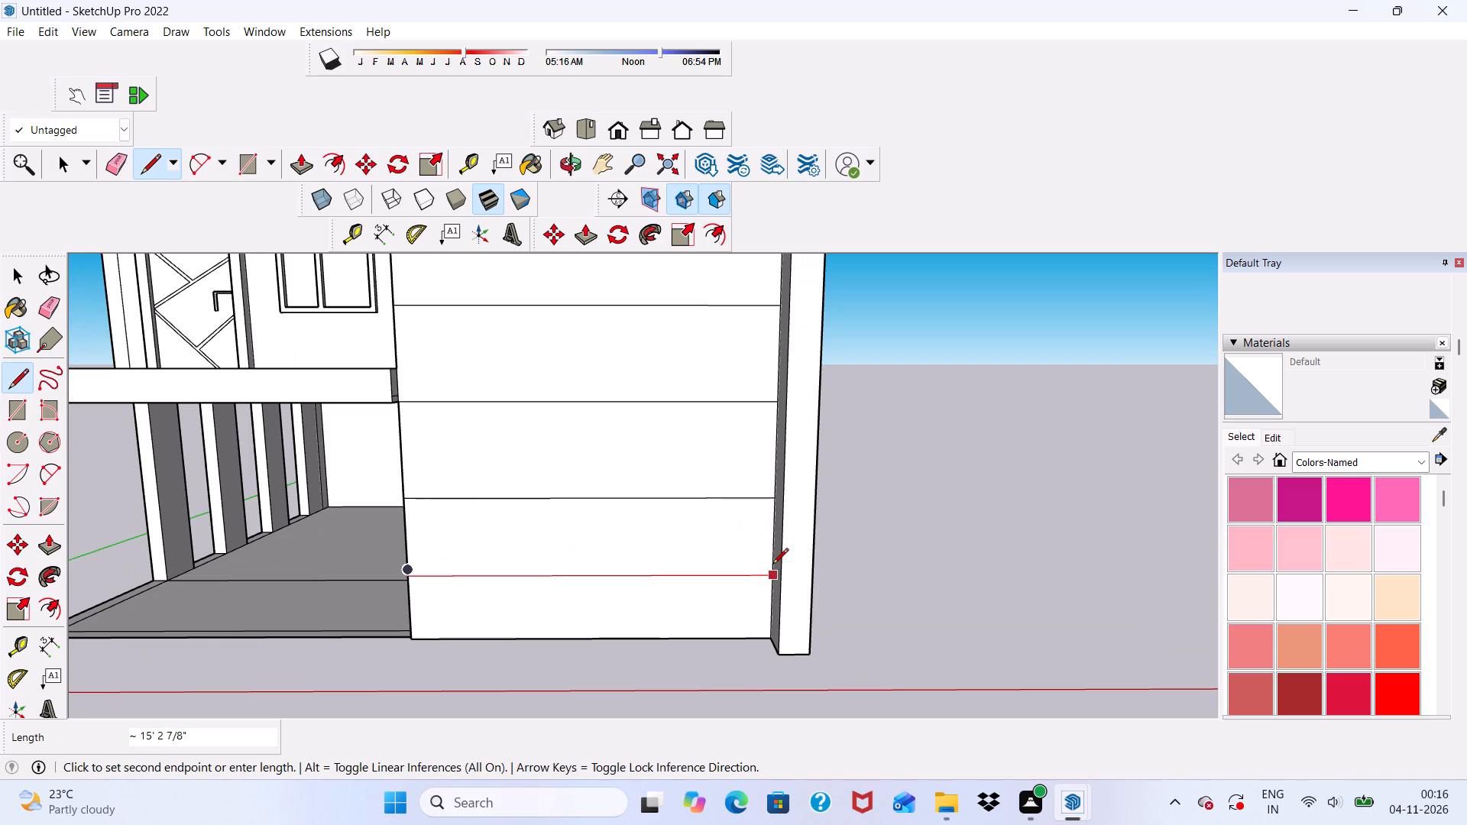
{"action": "left_click", "coordinate": [772, 566]}
Push/Pull a new face 3" from the wall band just below the roof cap, above the large projecting frame.
{"action": "scroll", "coordinate": [745, 510], "scroll_direction": "down", "scroll_amount": 11}
{"action": "scroll", "coordinate": [497, 509], "scroll_direction": "down", "scroll_amount": 5}
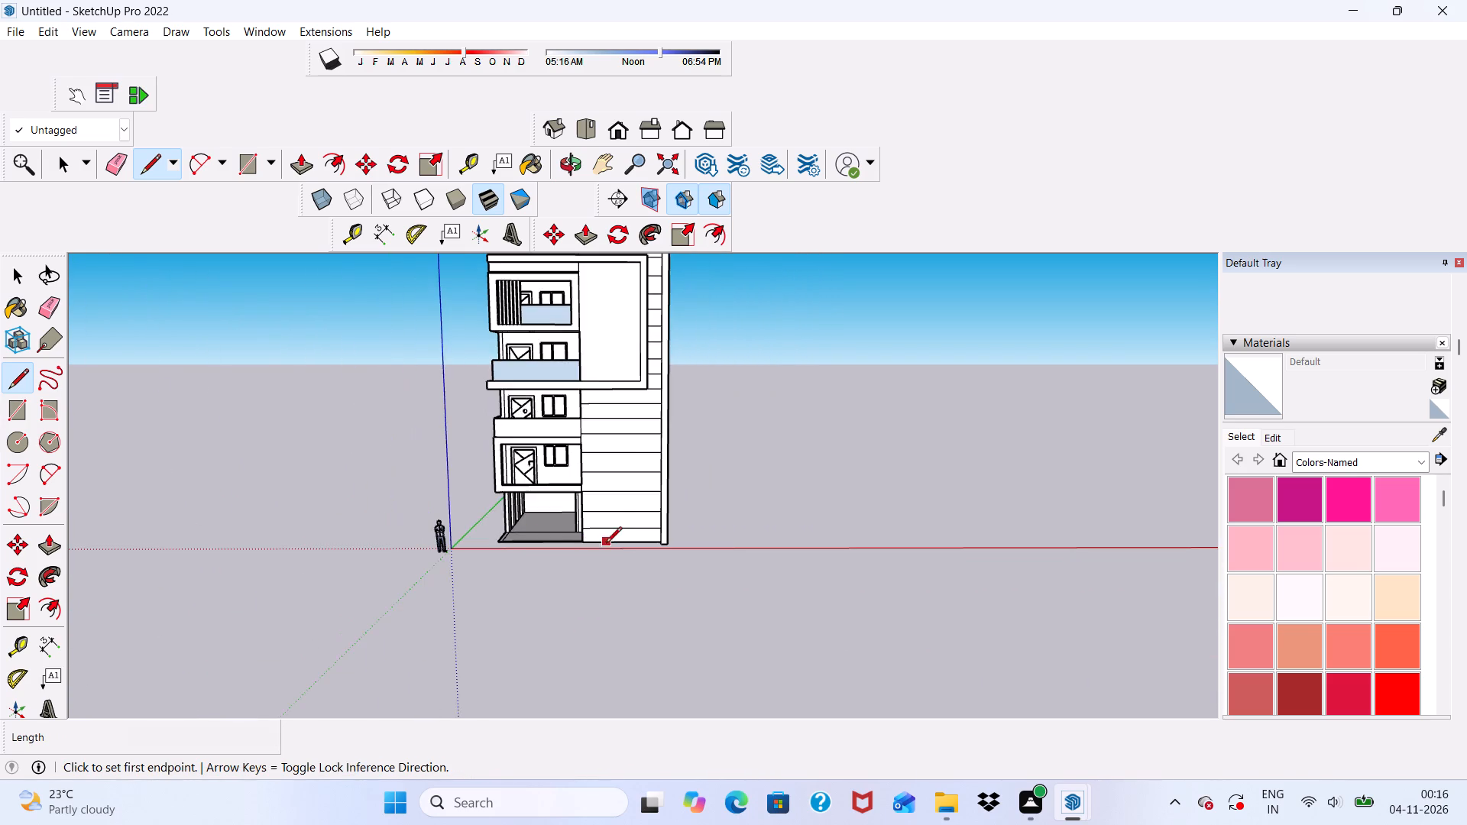
{"action": "middle_click_drag", "start_coordinate": [607, 545], "coordinate": [542, 574]}
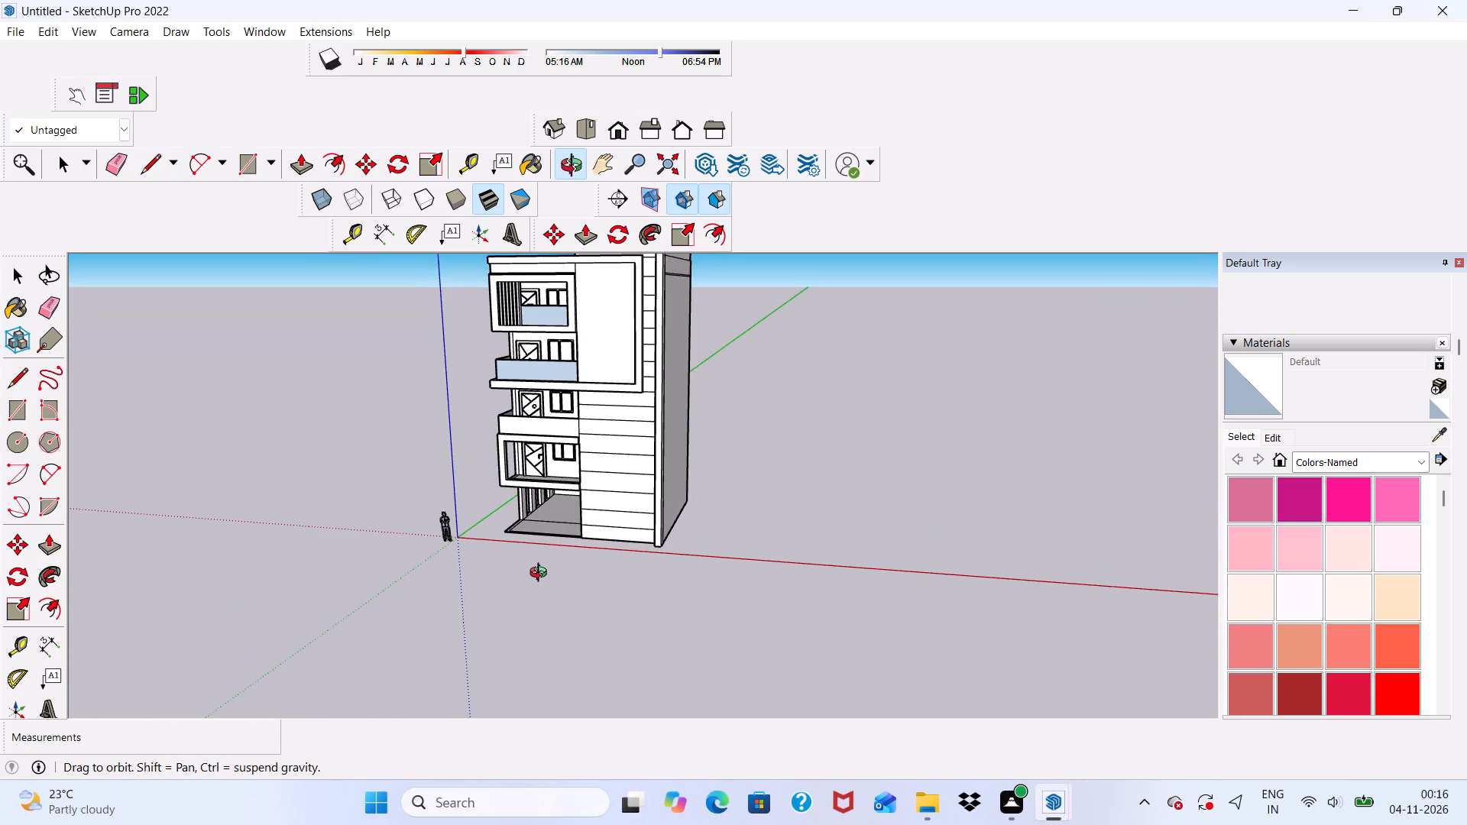
{"action": "middle_click_drag", "start_coordinate": [542, 574], "coordinate": [533, 570]}
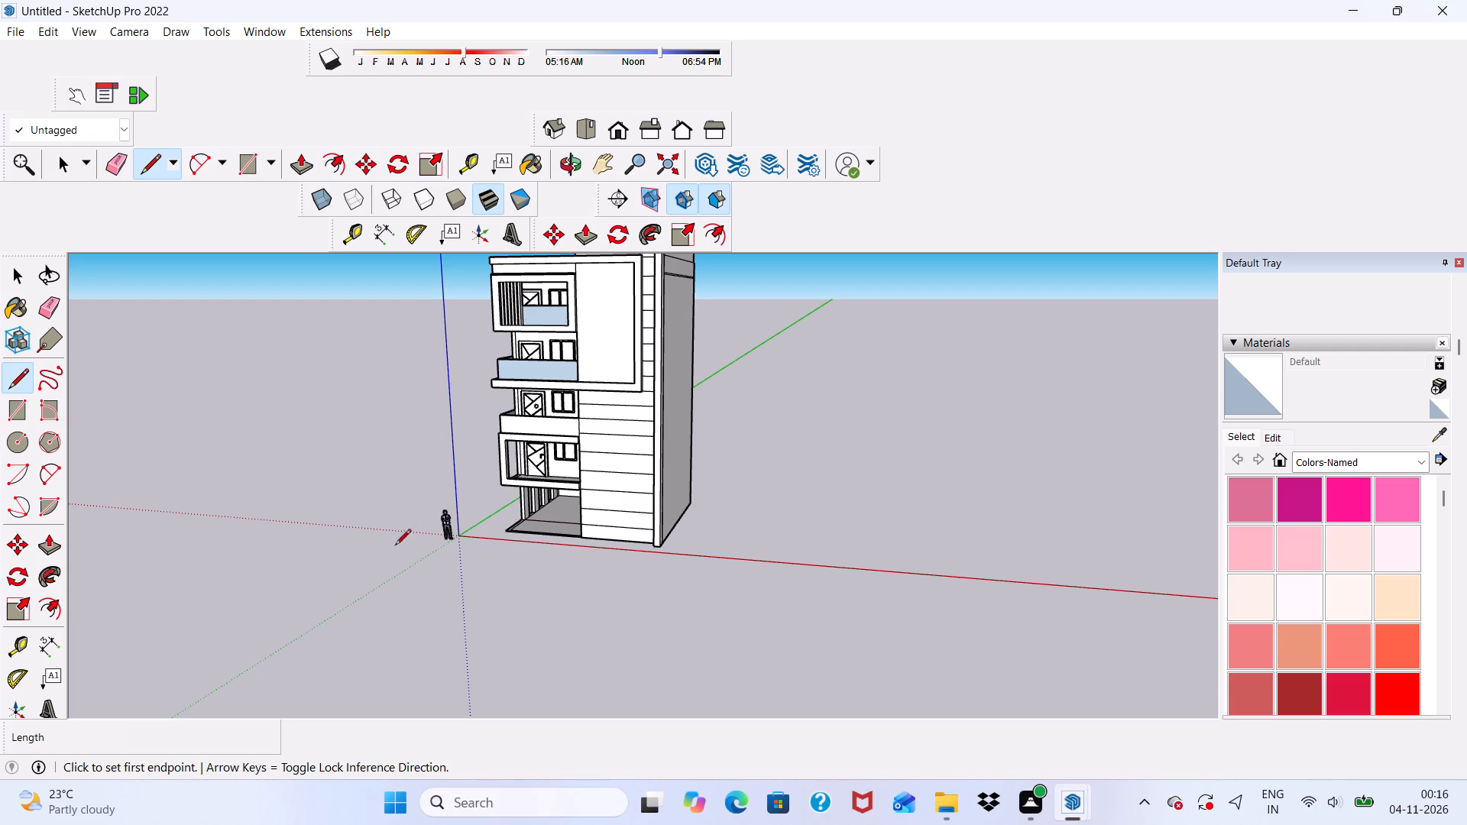
{"action": "scroll", "coordinate": [289, 156], "scroll_direction": "up", "scroll_amount": 3}
{"action": "left_click", "coordinate": [298, 160]}
{"action": "scroll", "coordinate": [595, 302], "scroll_direction": "up", "scroll_amount": 5}
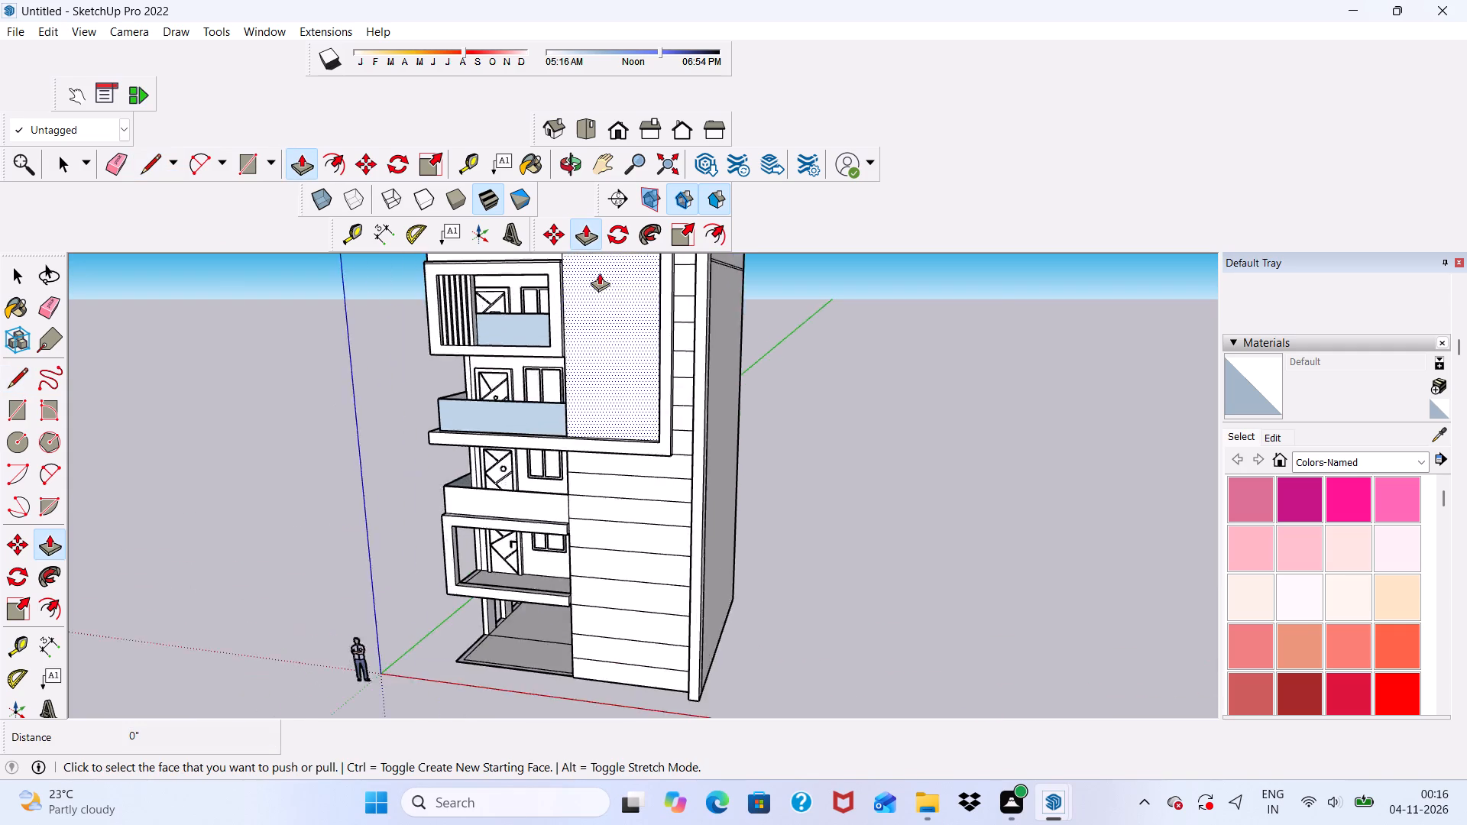
{"action": "scroll", "coordinate": [601, 286], "scroll_direction": "down", "scroll_amount": 11}
{"action": "scroll", "coordinate": [620, 338], "scroll_direction": "up", "scroll_amount": 20}
{"action": "left_click", "coordinate": [604, 348]}
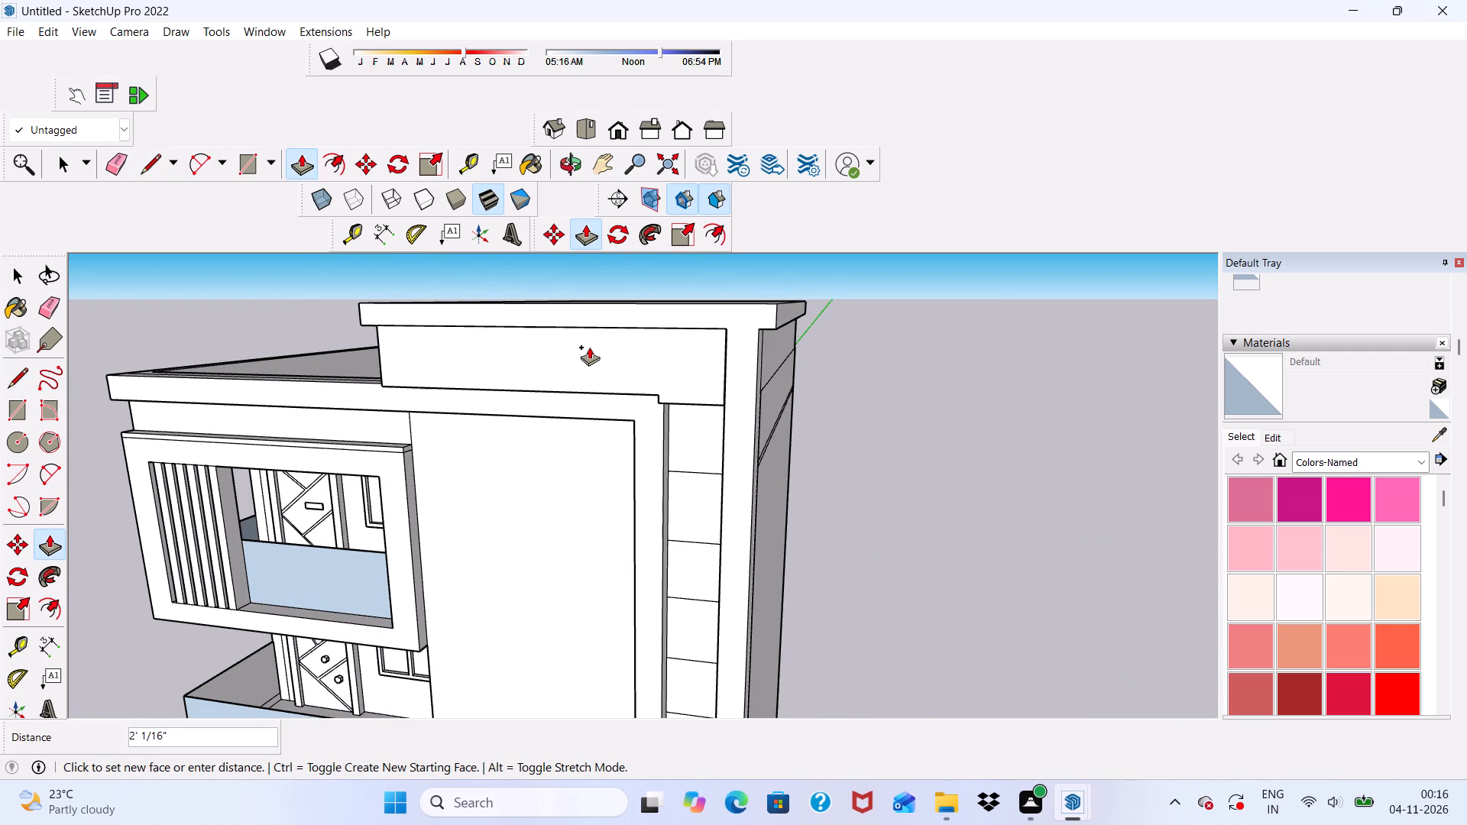
{"action": "key", "text": "3"}
{"action": "key", "text": "shift+quotedbl"}
{"action": "key", "text": "Return"}
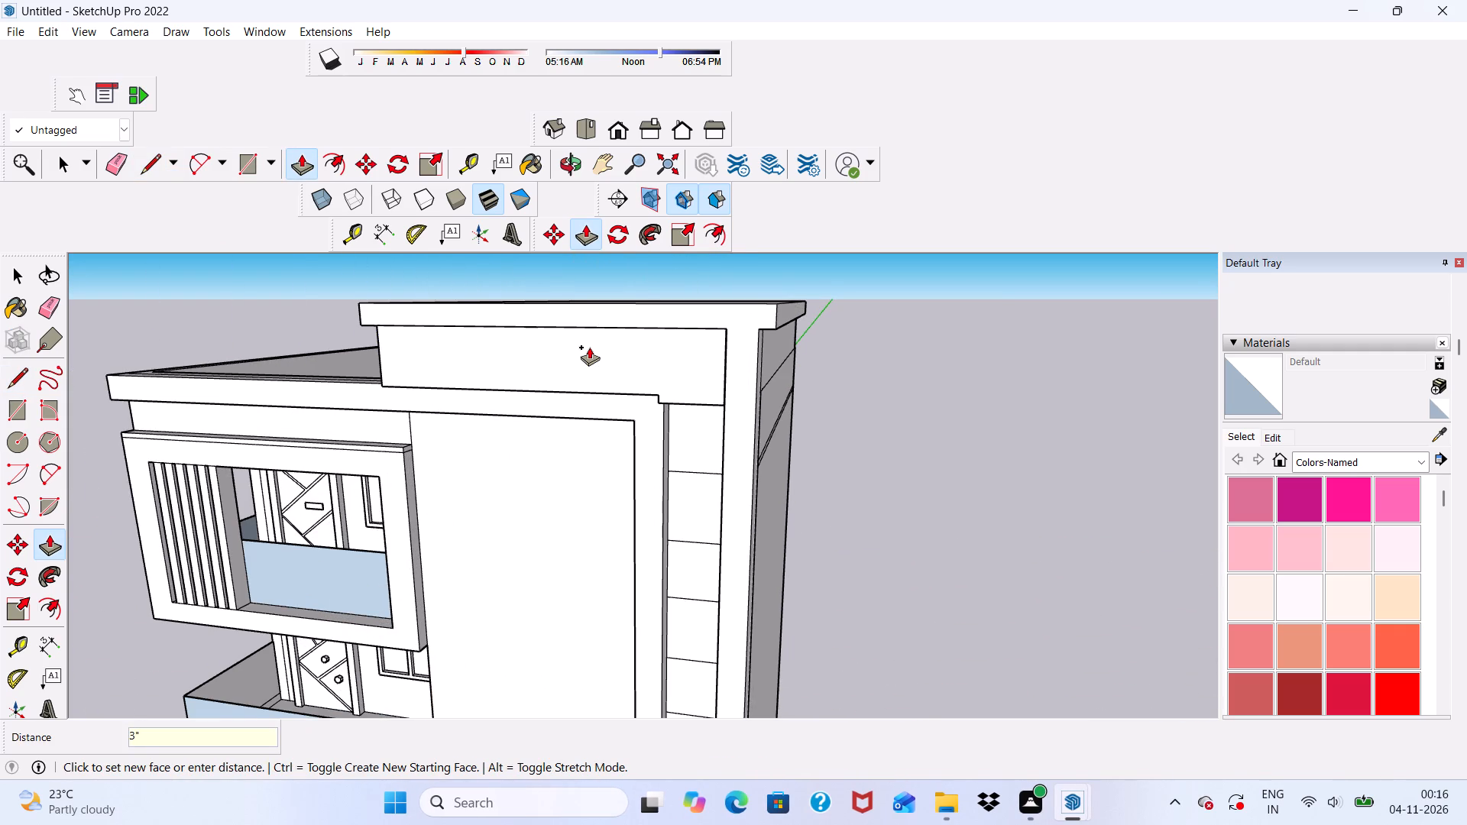
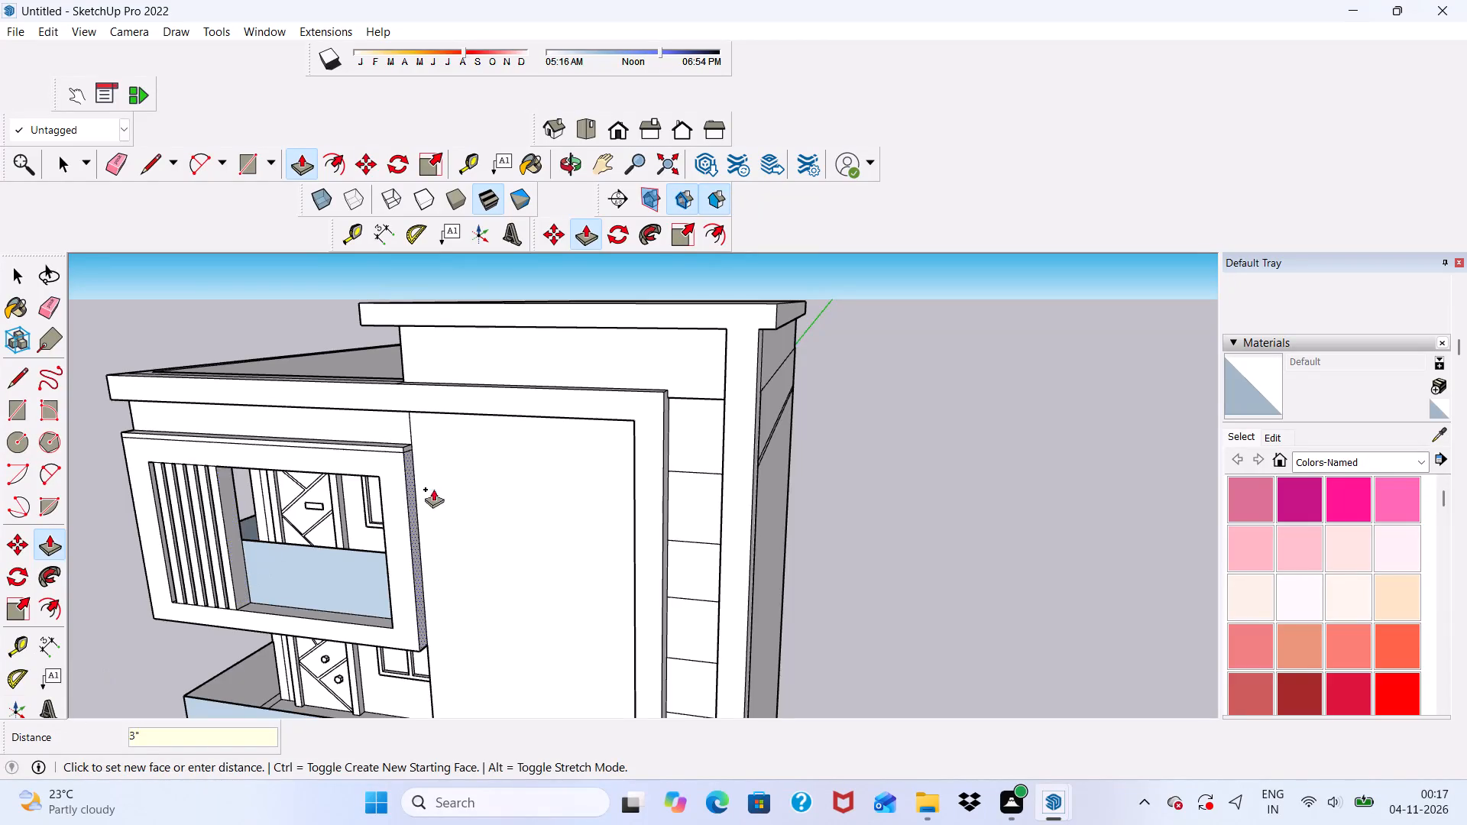
Erase the stray vertical lines and paired sloping lines near the upper front corner of the plain side wall.
{"action": "scroll", "coordinate": [526, 458], "scroll_direction": "down", "scroll_amount": 1}
{"action": "middle_click_drag", "start_coordinate": [533, 458], "coordinate": [351, 510]}
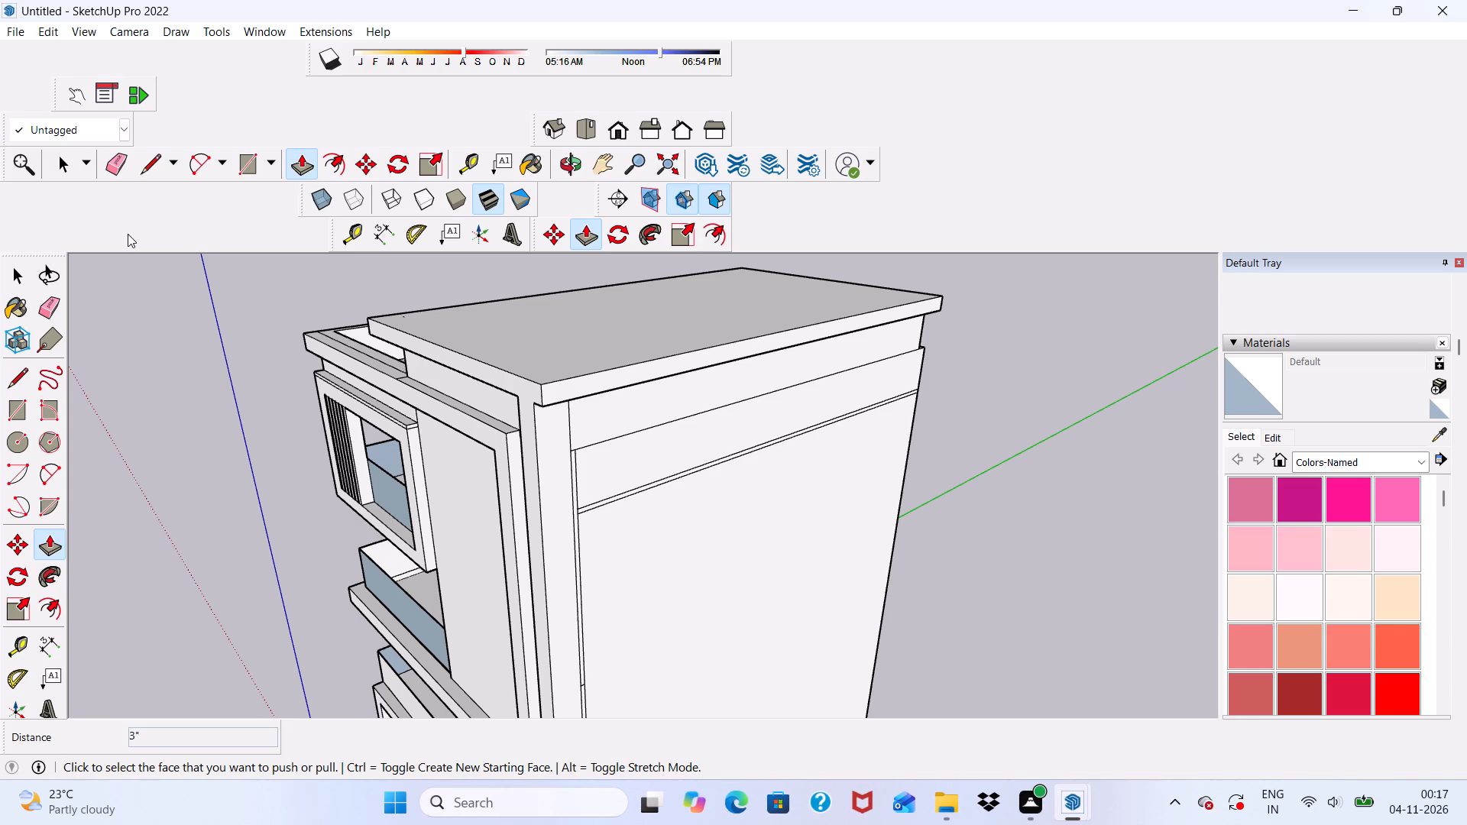
{"action": "scroll", "coordinate": [0, 557], "scroll_direction": "down", "scroll_amount": 1}
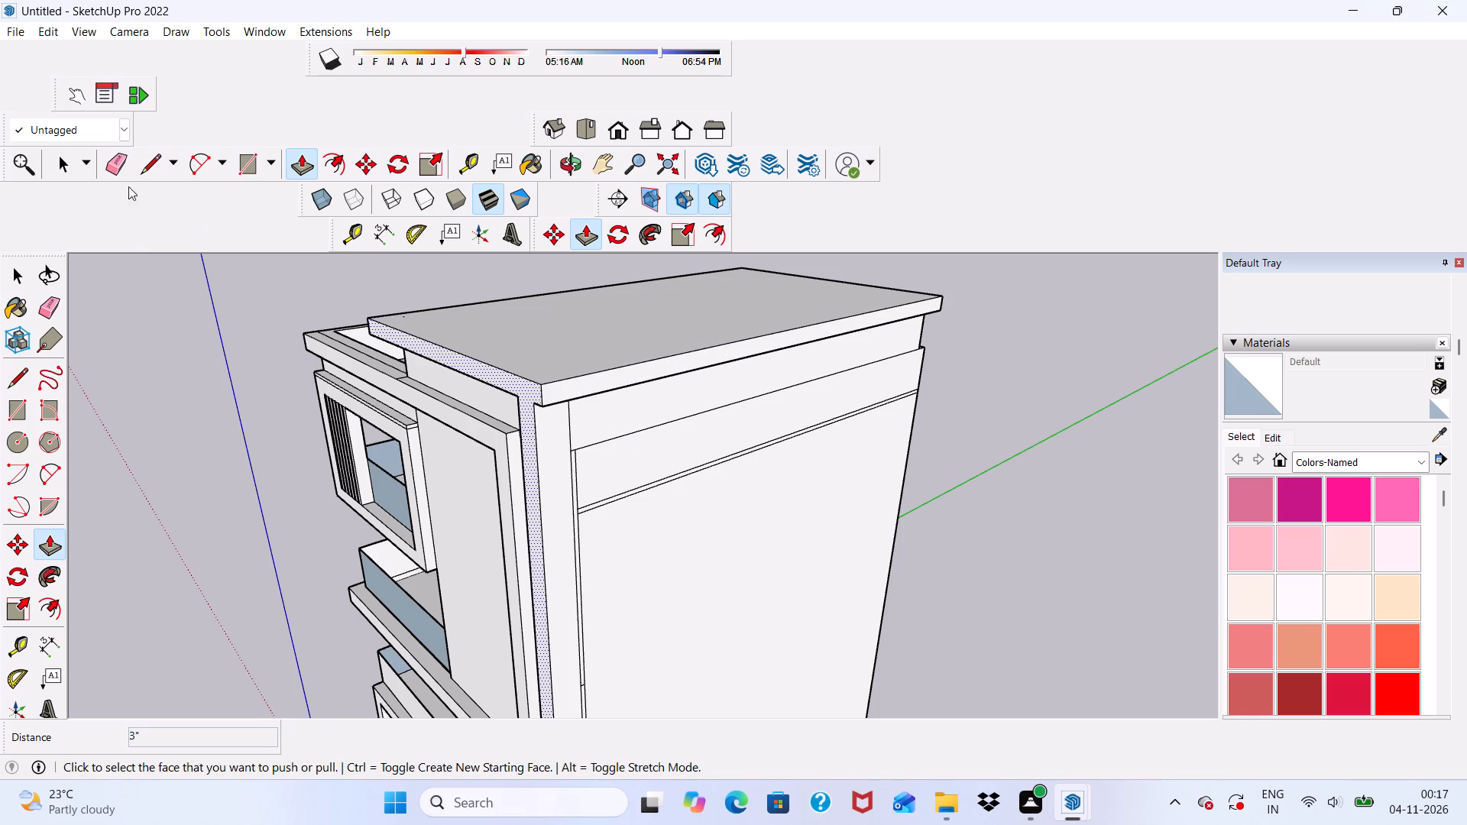
{"action": "left_click", "coordinate": [110, 160]}
{"action": "scroll", "coordinate": [520, 495], "scroll_direction": "up", "scroll_amount": 10}
{"action": "left_click_drag", "start_coordinate": [599, 374], "coordinate": [610, 421]}
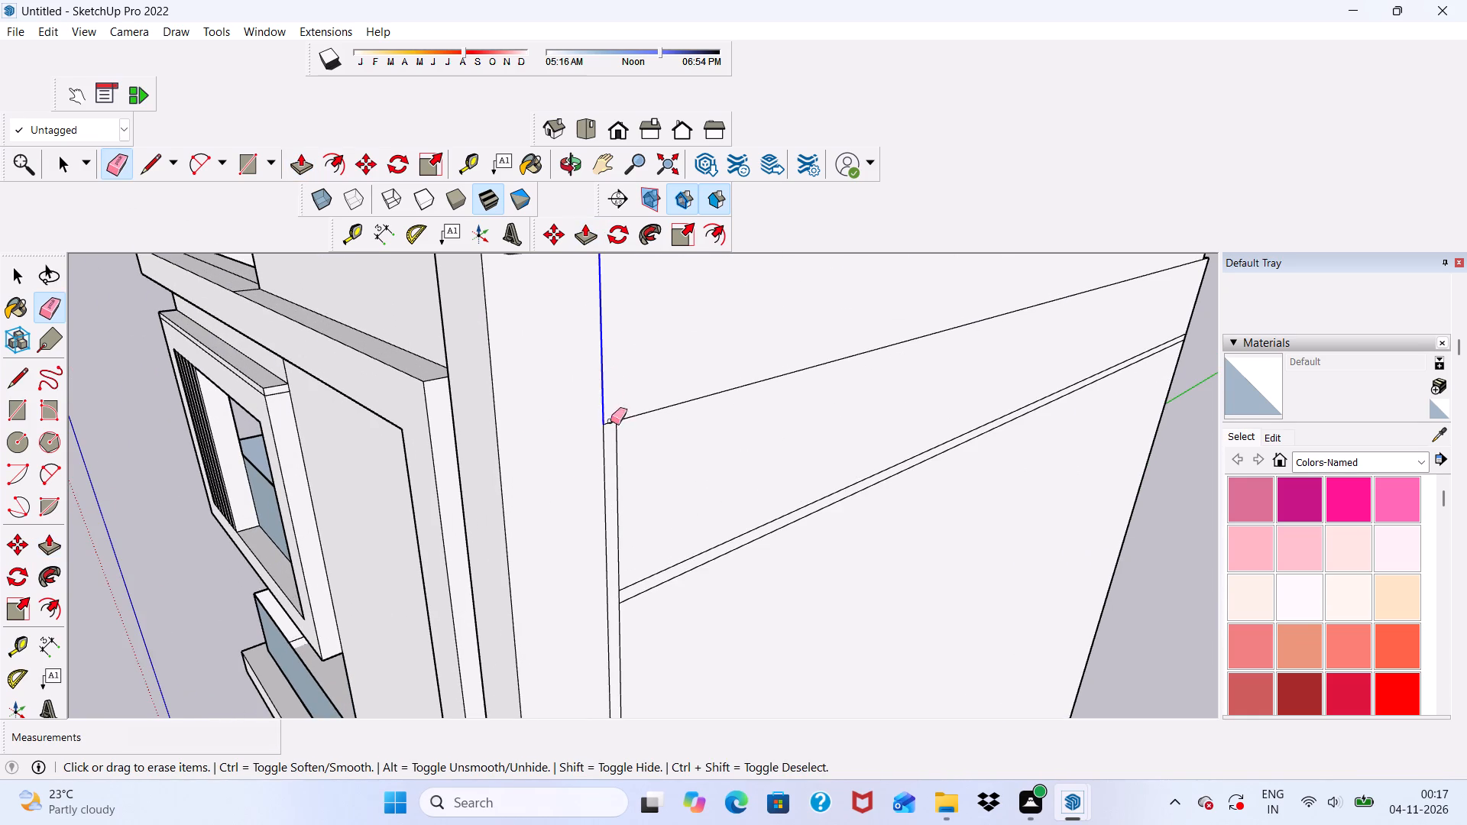
{"action": "left_click_drag", "start_coordinate": [610, 421], "coordinate": [646, 423]}
{"action": "left_click_drag", "start_coordinate": [646, 420], "coordinate": [643, 406]}
{"action": "left_click_drag", "start_coordinate": [624, 425], "coordinate": [636, 594]}
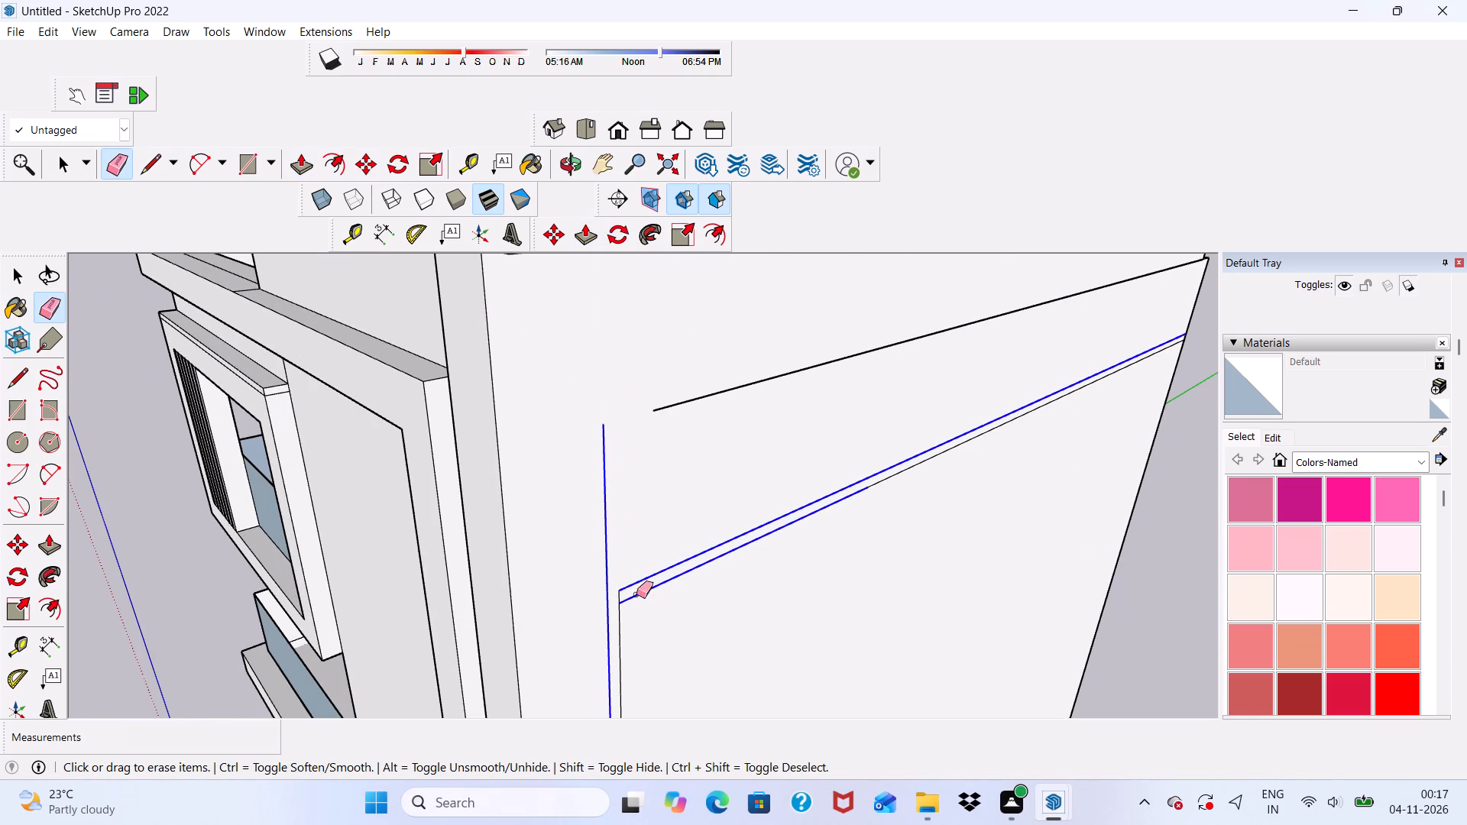
{"action": "left_click_drag", "start_coordinate": [636, 594], "coordinate": [685, 399]}
Erase the remaining pieces of the horizontal line across the upper side wall, up to the rear edge.
{"action": "scroll", "coordinate": [657, 400], "scroll_direction": "down", "scroll_amount": 8}
{"action": "middle_click_drag", "start_coordinate": [707, 480], "coordinate": [652, 434]}
{"action": "scroll", "coordinate": [639, 442], "scroll_direction": "up", "scroll_amount": 4}
{"action": "left_click_drag", "start_coordinate": [542, 406], "coordinate": [540, 406]}
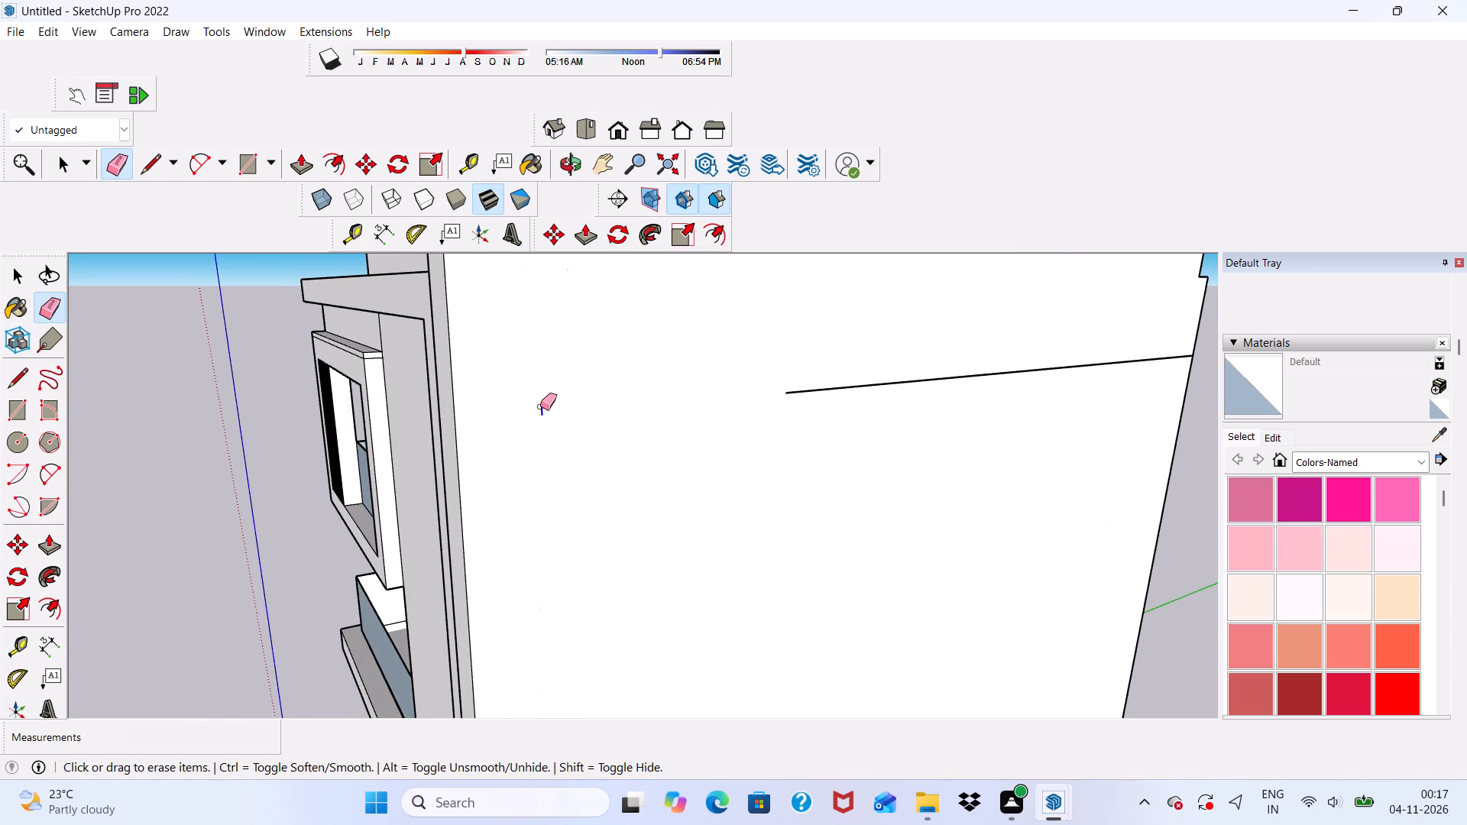
{"action": "left_click_drag", "start_coordinate": [540, 406], "coordinate": [543, 431]}
{"action": "left_click_drag", "start_coordinate": [790, 374], "coordinate": [806, 416]}
{"action": "left_click_drag", "start_coordinate": [784, 398], "coordinate": [809, 393]}
{"action": "left_click_drag", "start_coordinate": [813, 383], "coordinate": [817, 400]}
{"action": "scroll", "coordinate": [822, 374], "scroll_direction": "down", "scroll_amount": 5}
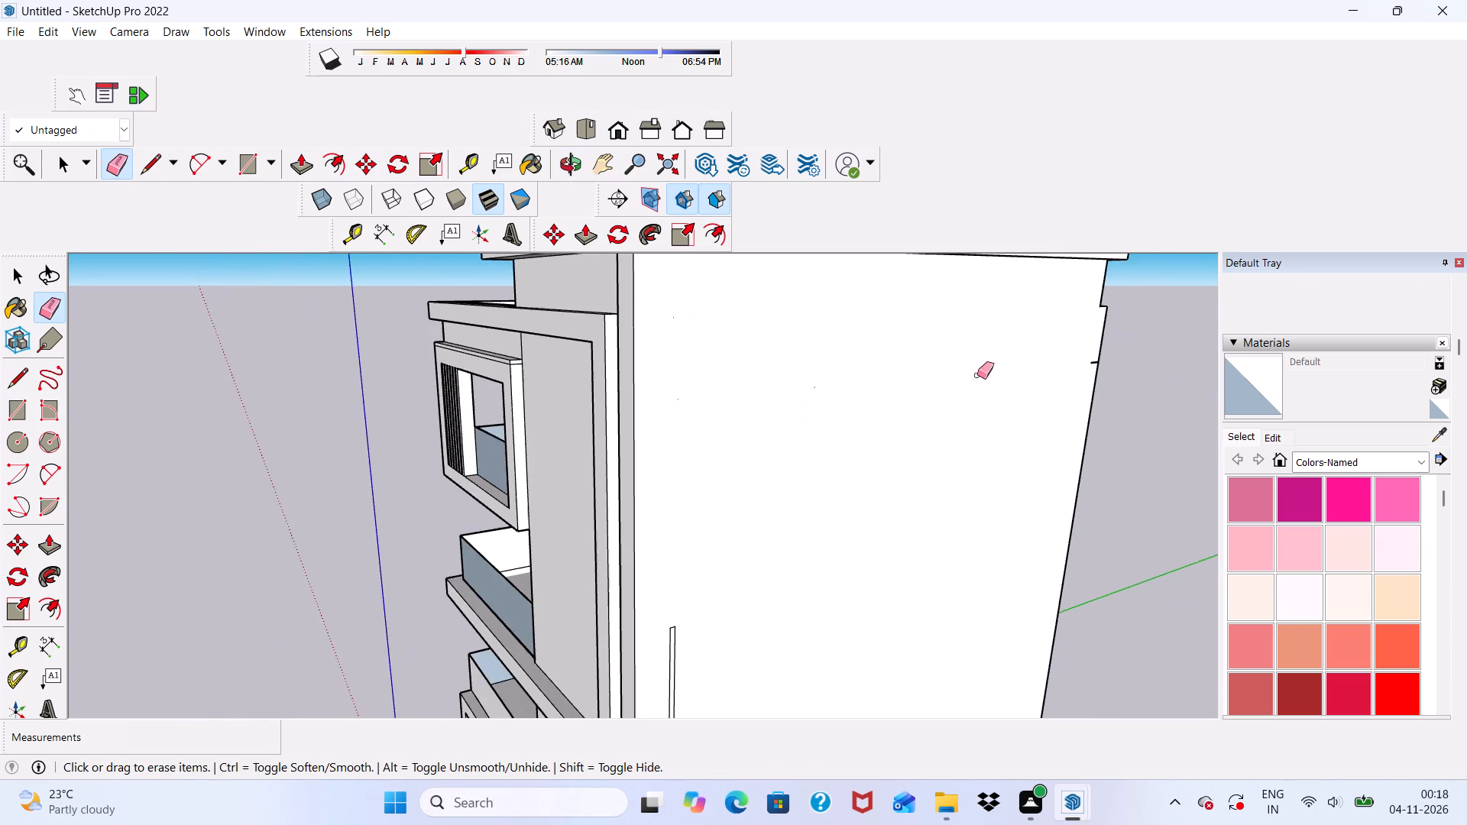
{"action": "scroll", "coordinate": [1135, 354], "scroll_direction": "up", "scroll_amount": 10}
{"action": "left_click_drag", "start_coordinate": [1077, 363], "coordinate": [1080, 386]}
Erase the narrow pair of vertical lines running down the plain side wall beside its front edge to the base.
{"action": "scroll", "coordinate": [1026, 357], "scroll_direction": "down", "scroll_amount": 19}
{"action": "scroll", "coordinate": [776, 567], "scroll_direction": "up", "scroll_amount": 4}
{"action": "left_click_drag", "start_coordinate": [738, 506], "coordinate": [752, 513]}
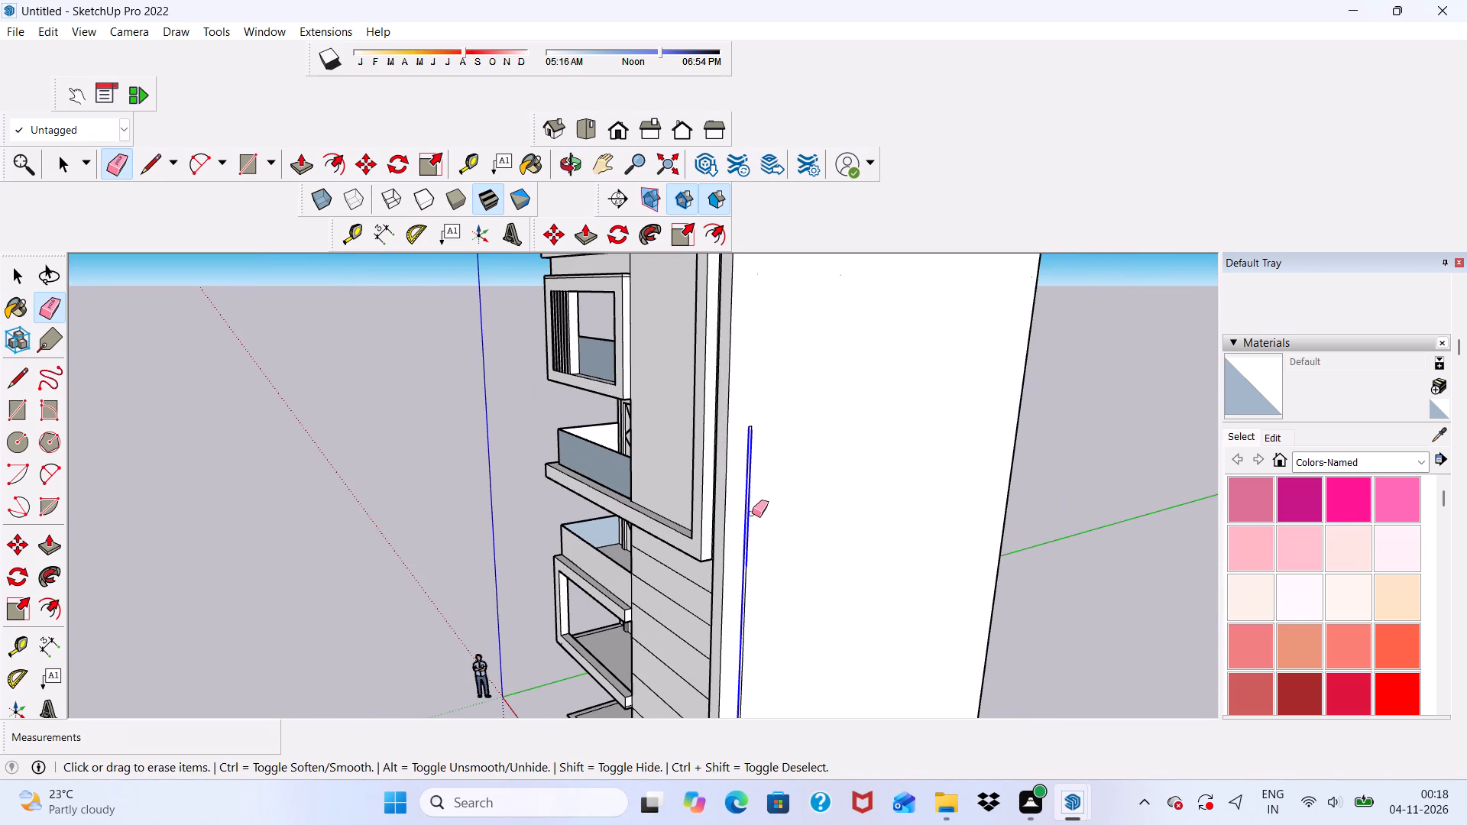
{"action": "left_click_drag", "start_coordinate": [752, 513], "coordinate": [750, 425]}
{"action": "scroll", "coordinate": [782, 408], "scroll_direction": "down", "scroll_amount": 6}
{"action": "scroll", "coordinate": [781, 484], "scroll_direction": "down", "scroll_amount": 2}
{"action": "scroll", "coordinate": [769, 570], "scroll_direction": "up", "scroll_amount": 3}
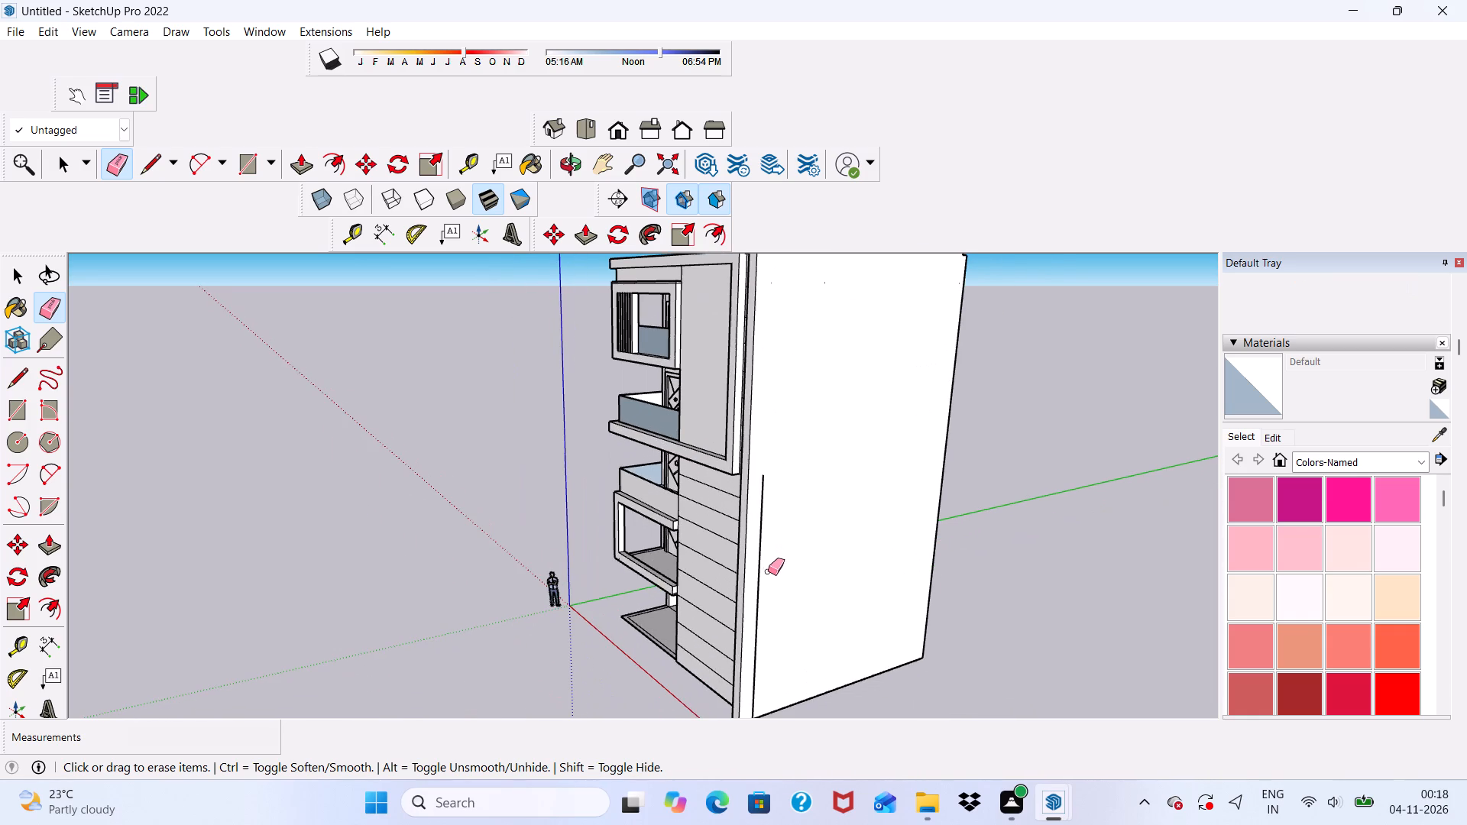
{"action": "left_click_drag", "start_coordinate": [768, 571], "coordinate": [754, 635]}
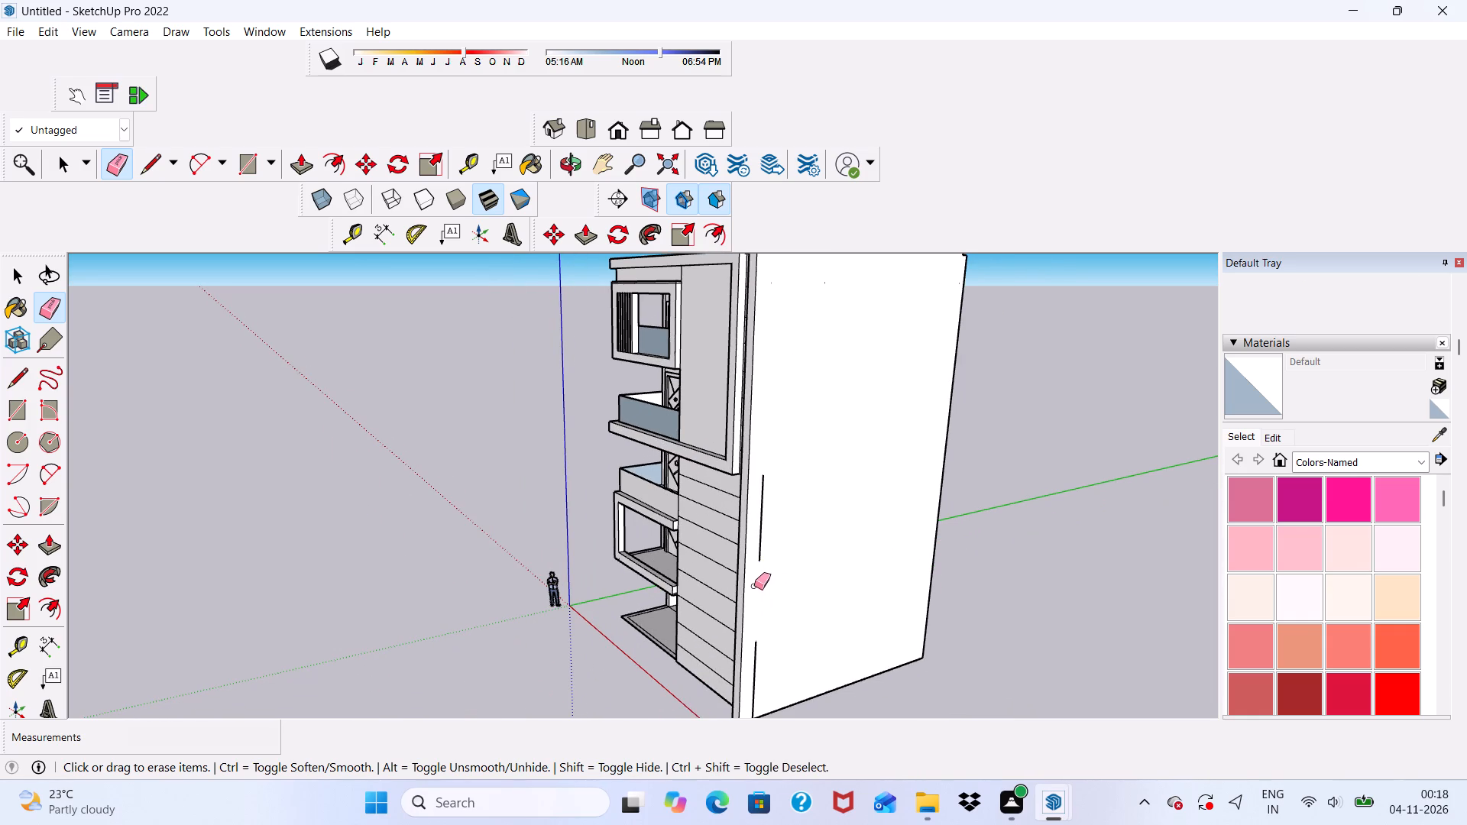
{"action": "left_click_drag", "start_coordinate": [759, 540], "coordinate": [764, 483]}
{"action": "scroll", "coordinate": [775, 616], "scroll_direction": "down", "scroll_amount": 2}
{"action": "left_click_drag", "start_coordinate": [757, 645], "coordinate": [759, 691]}
{"action": "scroll", "coordinate": [759, 620], "scroll_direction": "down", "scroll_amount": 4}
Erase the tiny leftover edge fragments on the upper part of the plain side wall, below the roof cap.
{"action": "middle_click_drag", "start_coordinate": [797, 629], "coordinate": [961, 609]}
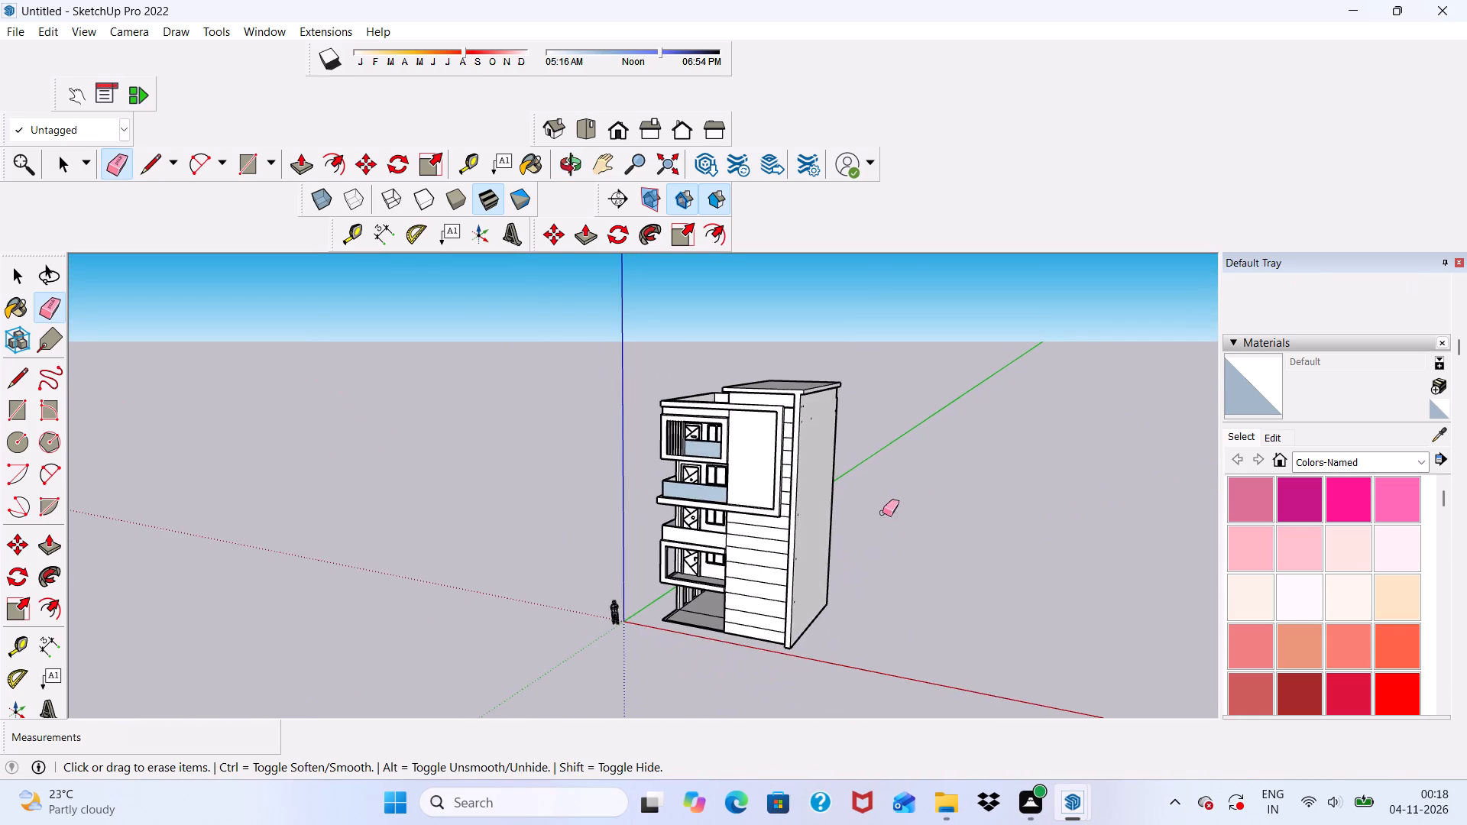
{"action": "scroll", "coordinate": [880, 508], "scroll_direction": "up", "scroll_amount": 5}
{"action": "scroll", "coordinate": [656, 432], "scroll_direction": "down", "scroll_amount": 1}
{"action": "scroll", "coordinate": [818, 364], "scroll_direction": "up", "scroll_amount": 10}
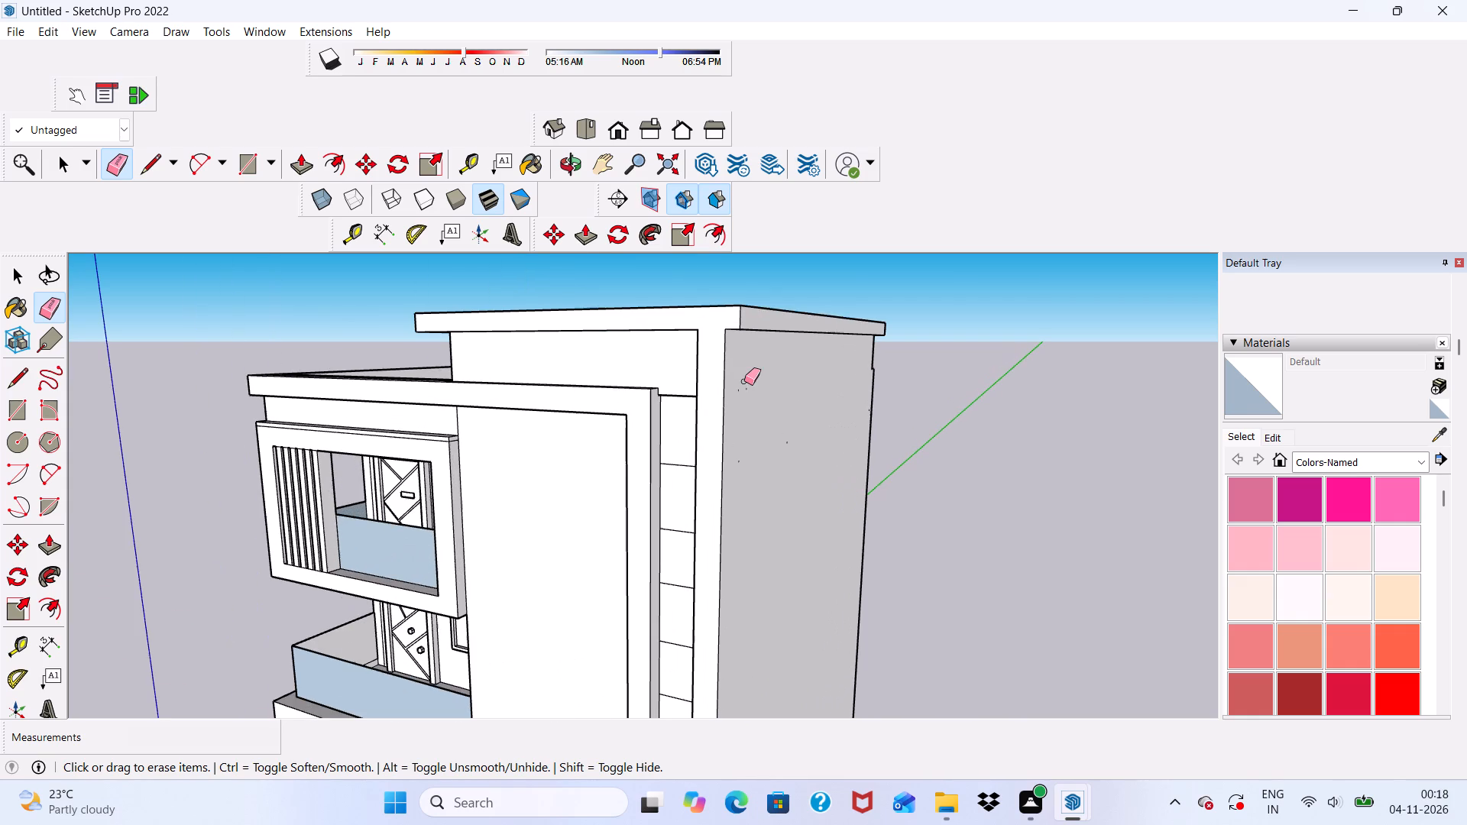
{"action": "left_click_drag", "start_coordinate": [744, 381], "coordinate": [744, 424]}
{"action": "left_click_drag", "start_coordinate": [740, 389], "coordinate": [737, 442]}
{"action": "left_click_drag", "start_coordinate": [737, 474], "coordinate": [740, 487]}
{"action": "left_click_drag", "start_coordinate": [744, 442], "coordinate": [749, 483]}
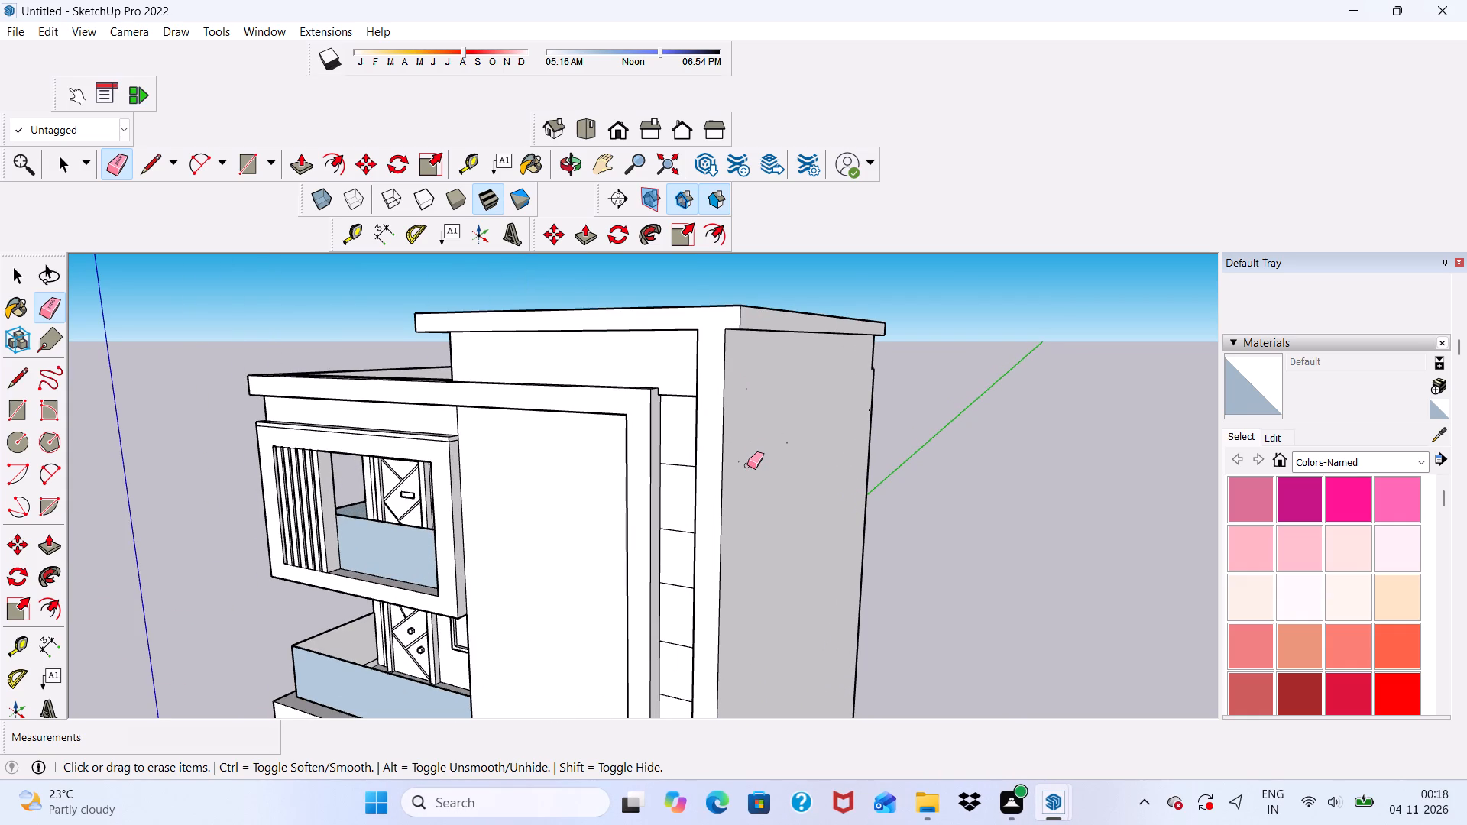
{"action": "left_click", "coordinate": [747, 465]}
{"action": "left_click_drag", "start_coordinate": [741, 458], "coordinate": [739, 475]}
{"action": "left_click_drag", "start_coordinate": [740, 455], "coordinate": [742, 467]}
{"action": "left_click_drag", "start_coordinate": [746, 386], "coordinate": [758, 416]}
{"action": "left_click_drag", "start_coordinate": [744, 392], "coordinate": [781, 435]}
{"action": "left_click_drag", "start_coordinate": [783, 435], "coordinate": [762, 461]}
{"action": "left_click_drag", "start_coordinate": [738, 463], "coordinate": [736, 474]}
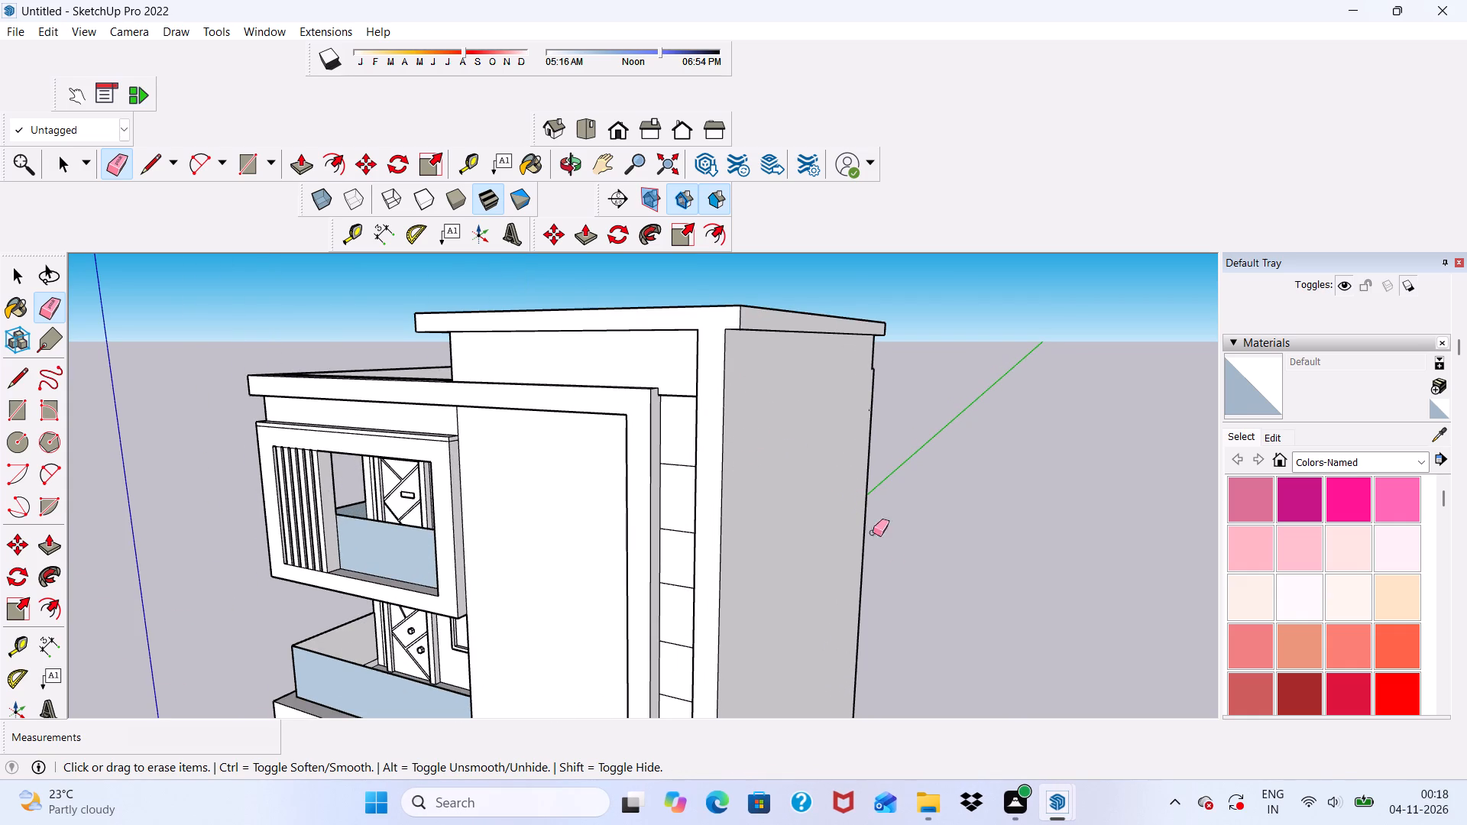
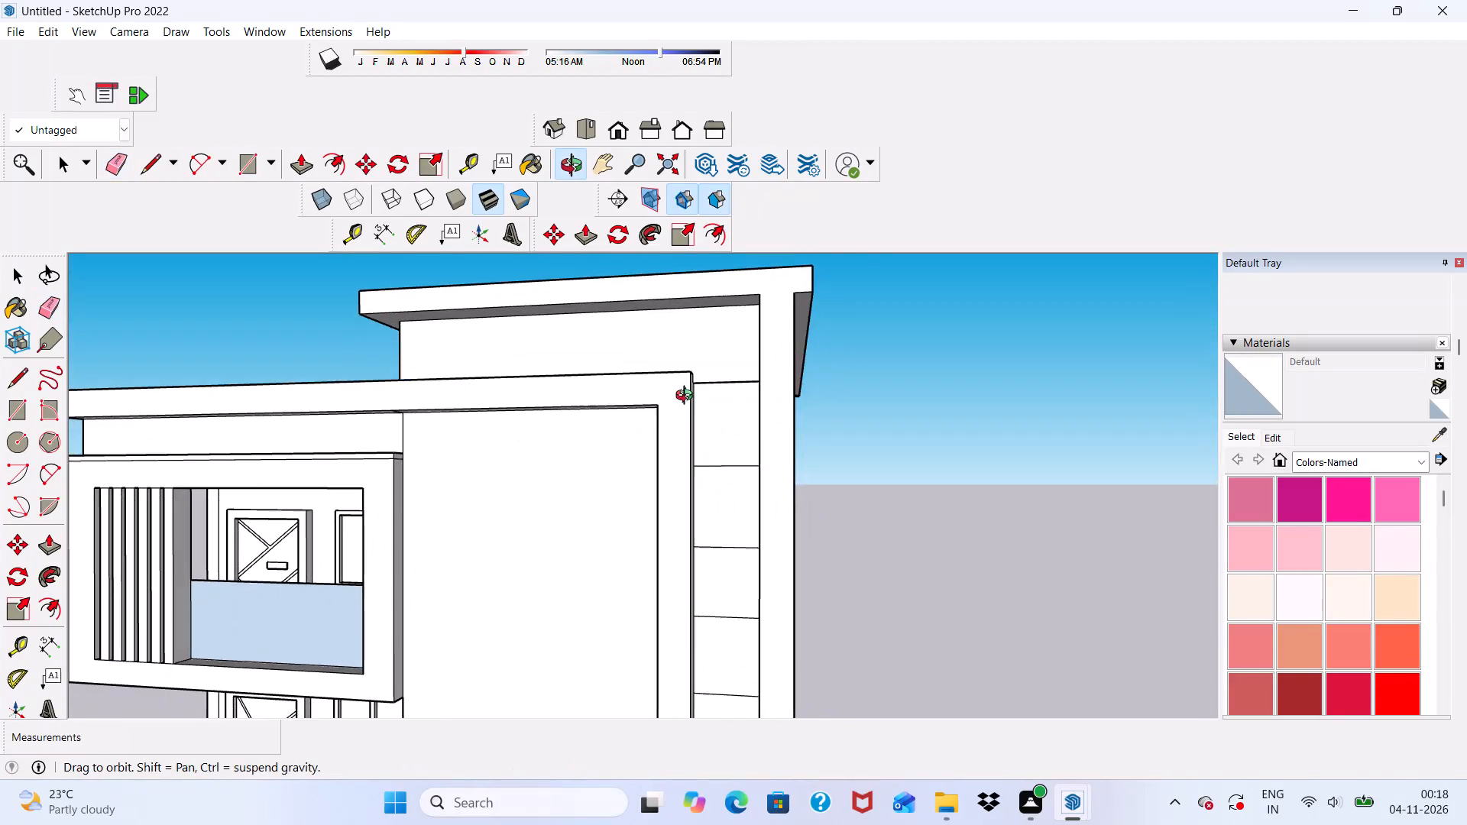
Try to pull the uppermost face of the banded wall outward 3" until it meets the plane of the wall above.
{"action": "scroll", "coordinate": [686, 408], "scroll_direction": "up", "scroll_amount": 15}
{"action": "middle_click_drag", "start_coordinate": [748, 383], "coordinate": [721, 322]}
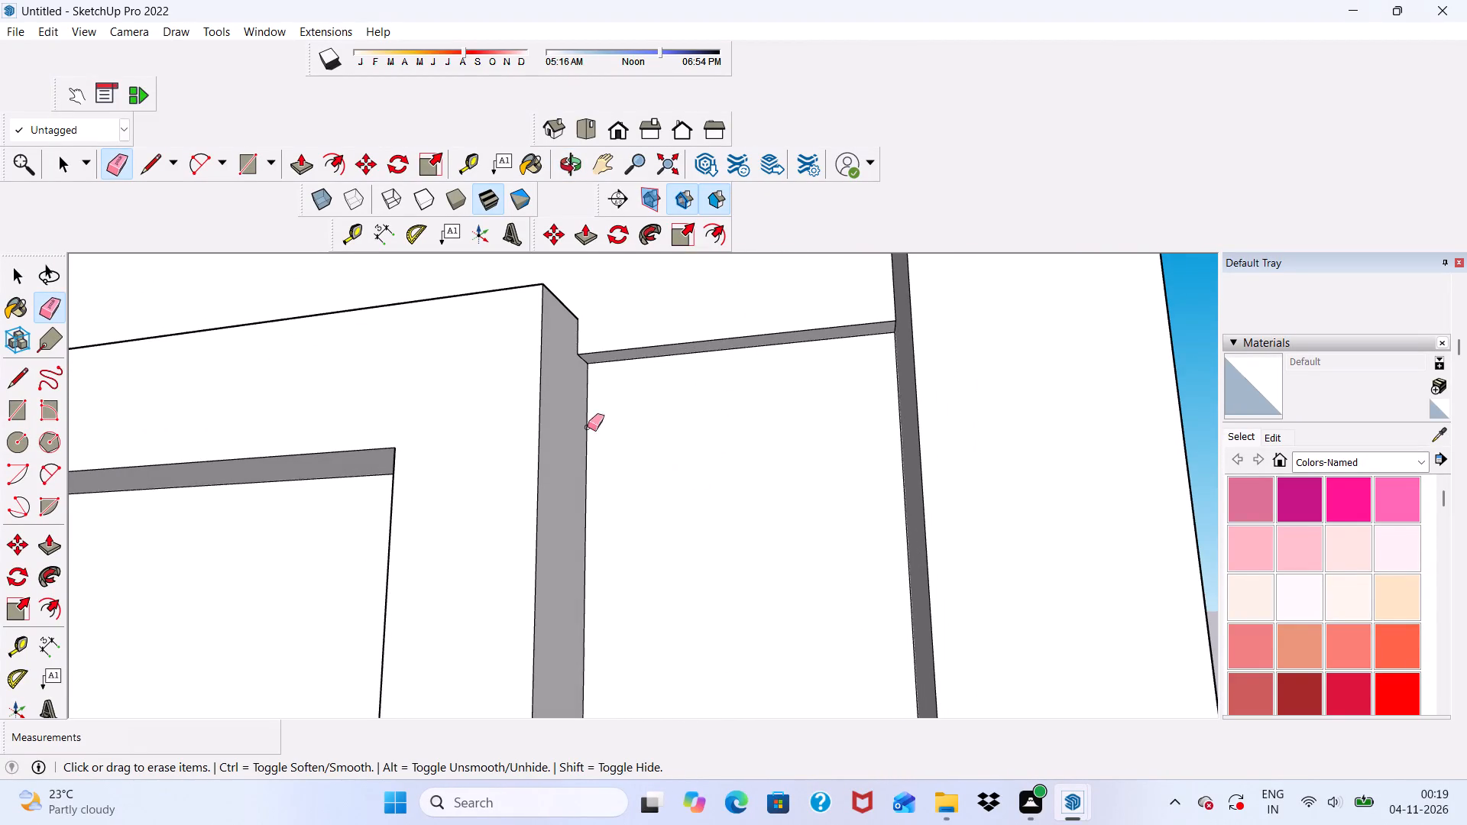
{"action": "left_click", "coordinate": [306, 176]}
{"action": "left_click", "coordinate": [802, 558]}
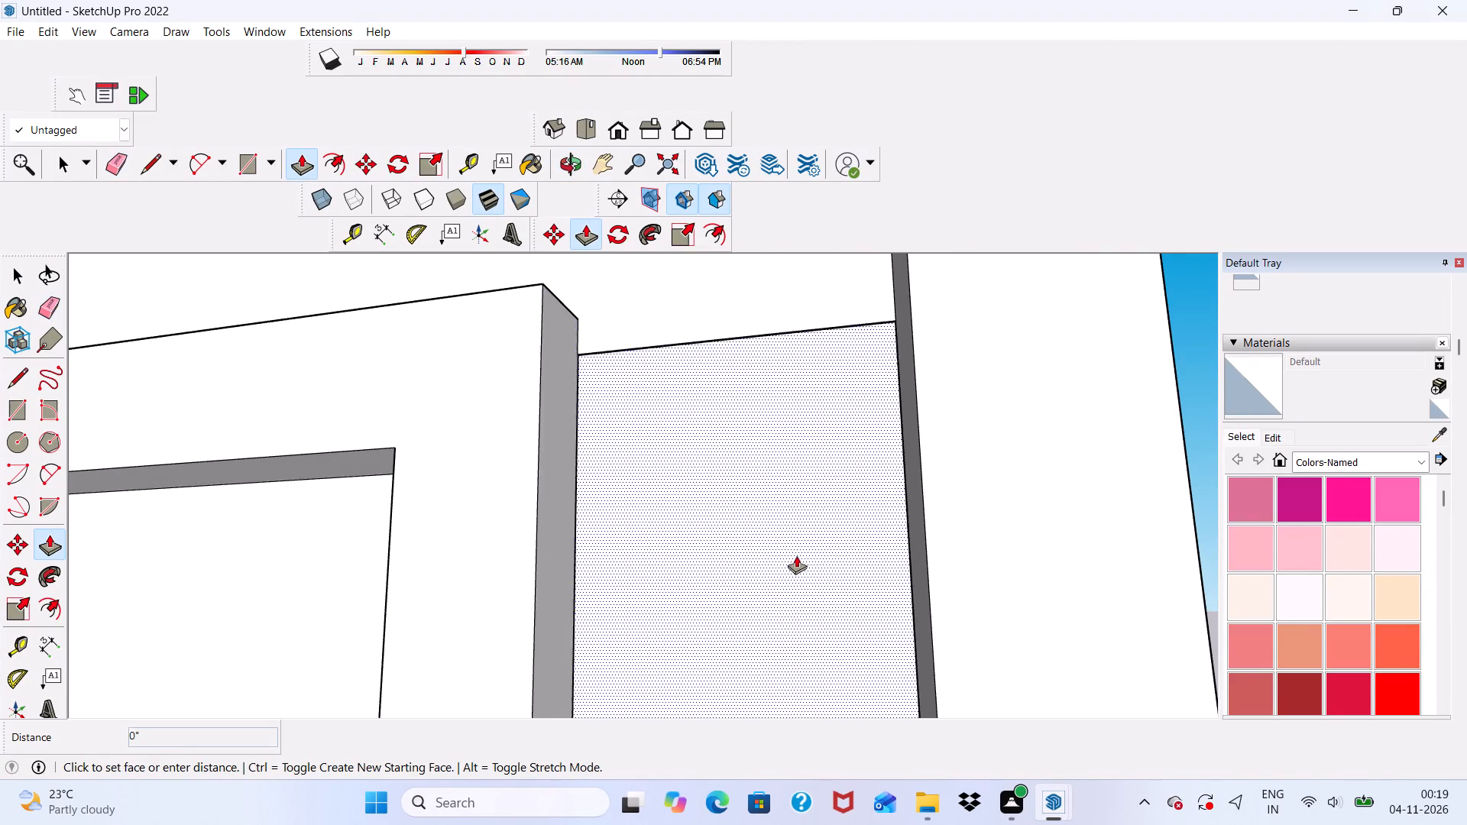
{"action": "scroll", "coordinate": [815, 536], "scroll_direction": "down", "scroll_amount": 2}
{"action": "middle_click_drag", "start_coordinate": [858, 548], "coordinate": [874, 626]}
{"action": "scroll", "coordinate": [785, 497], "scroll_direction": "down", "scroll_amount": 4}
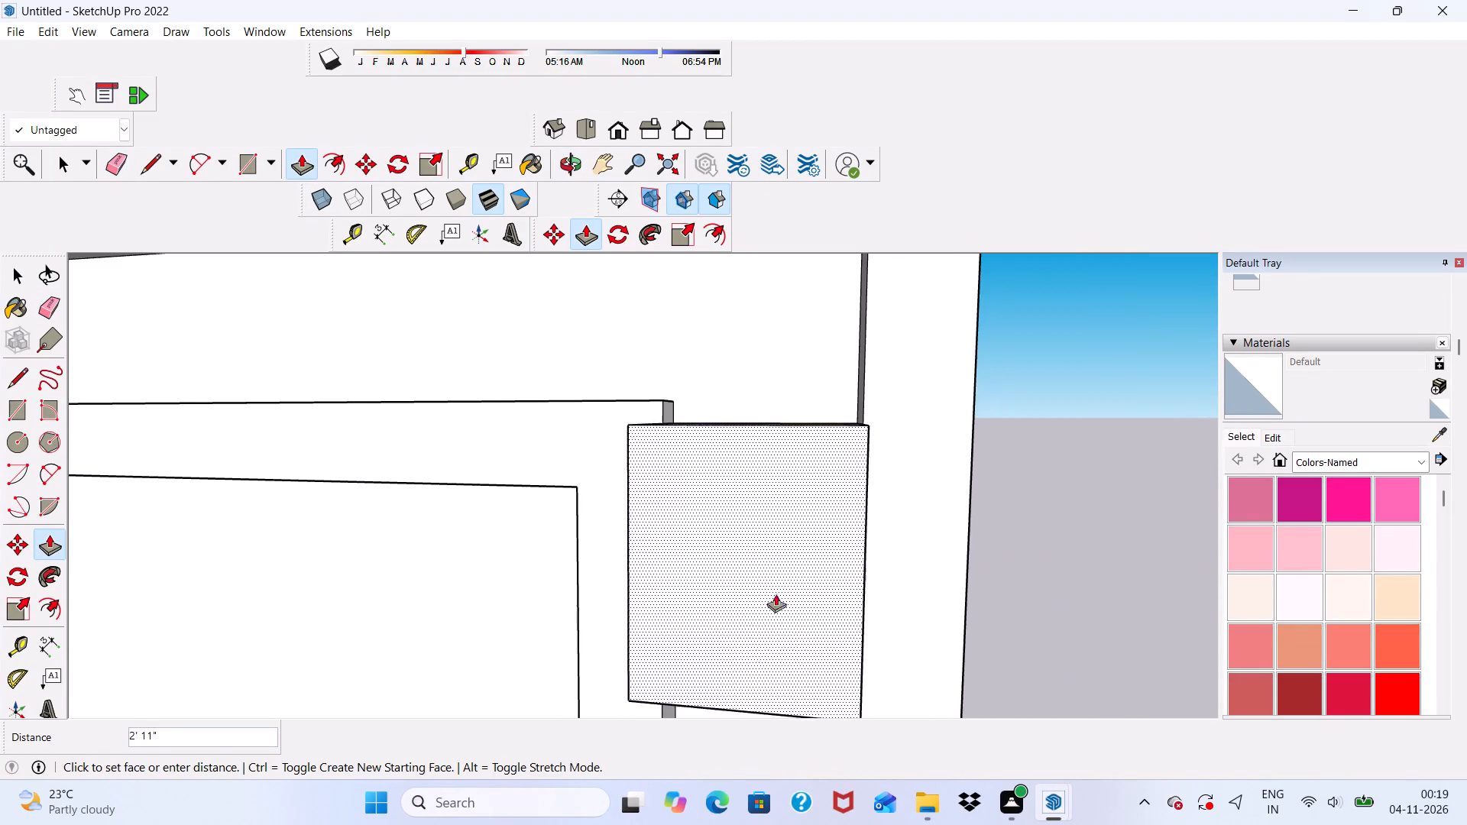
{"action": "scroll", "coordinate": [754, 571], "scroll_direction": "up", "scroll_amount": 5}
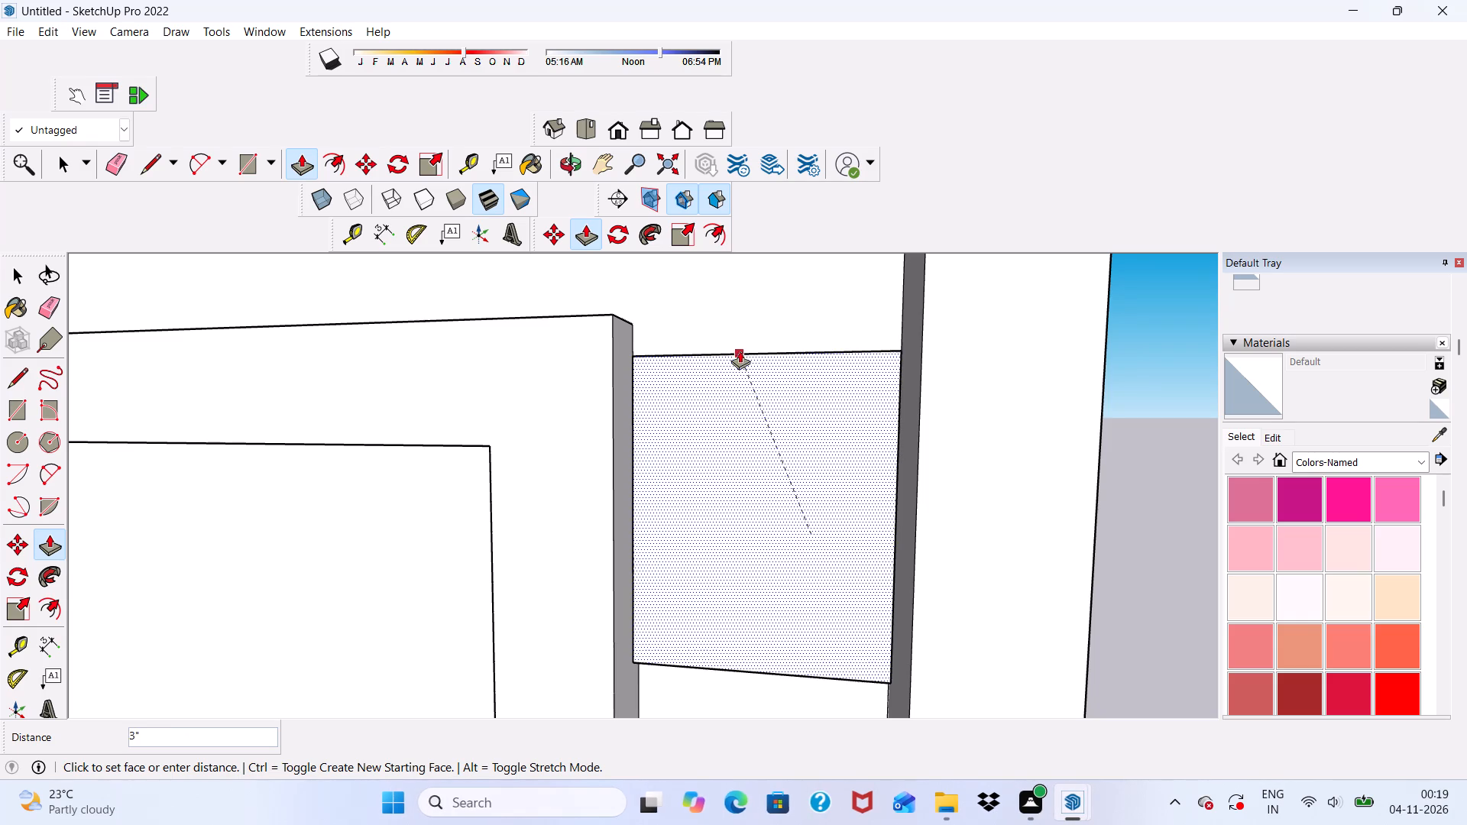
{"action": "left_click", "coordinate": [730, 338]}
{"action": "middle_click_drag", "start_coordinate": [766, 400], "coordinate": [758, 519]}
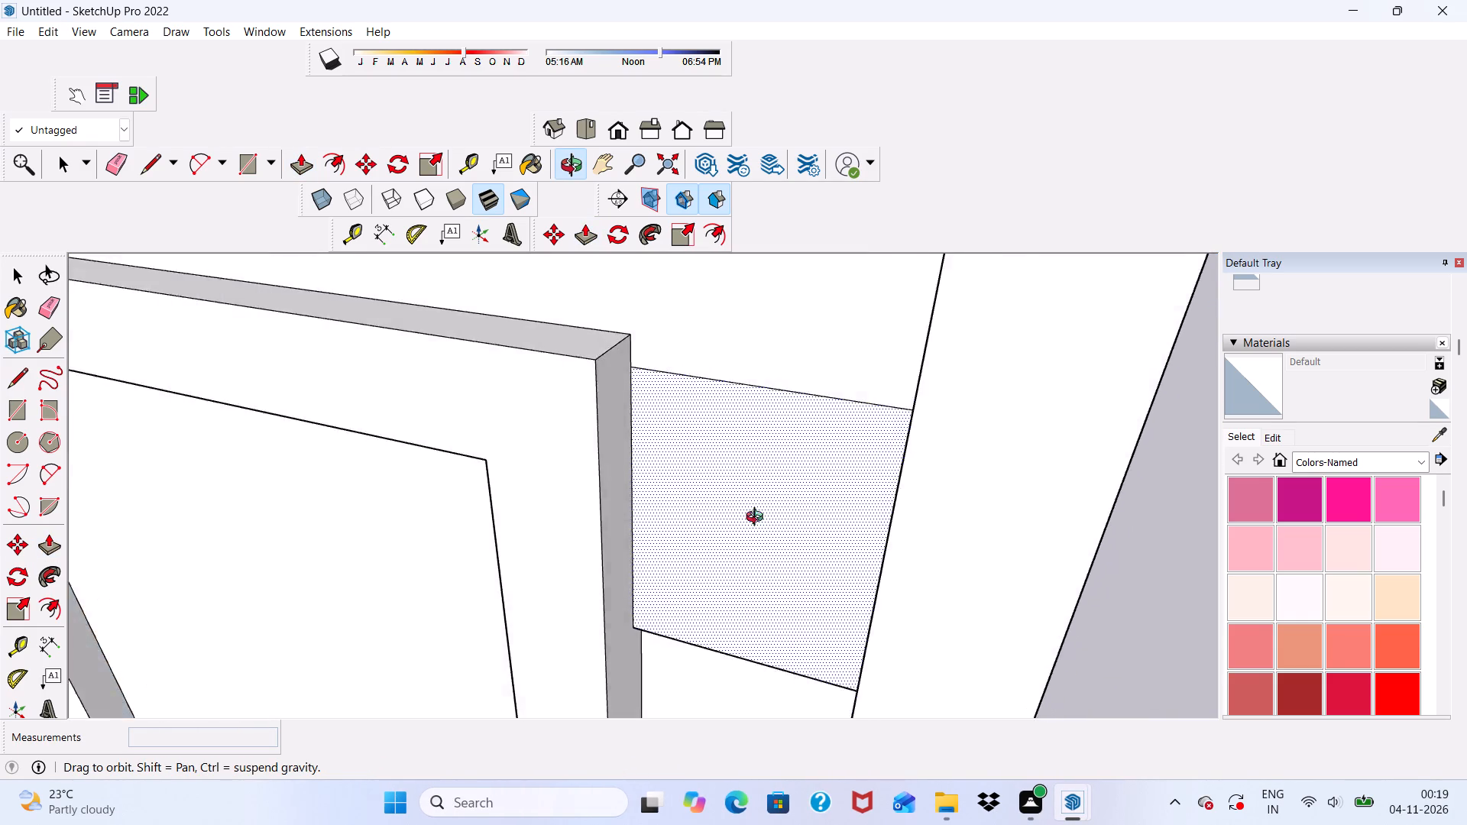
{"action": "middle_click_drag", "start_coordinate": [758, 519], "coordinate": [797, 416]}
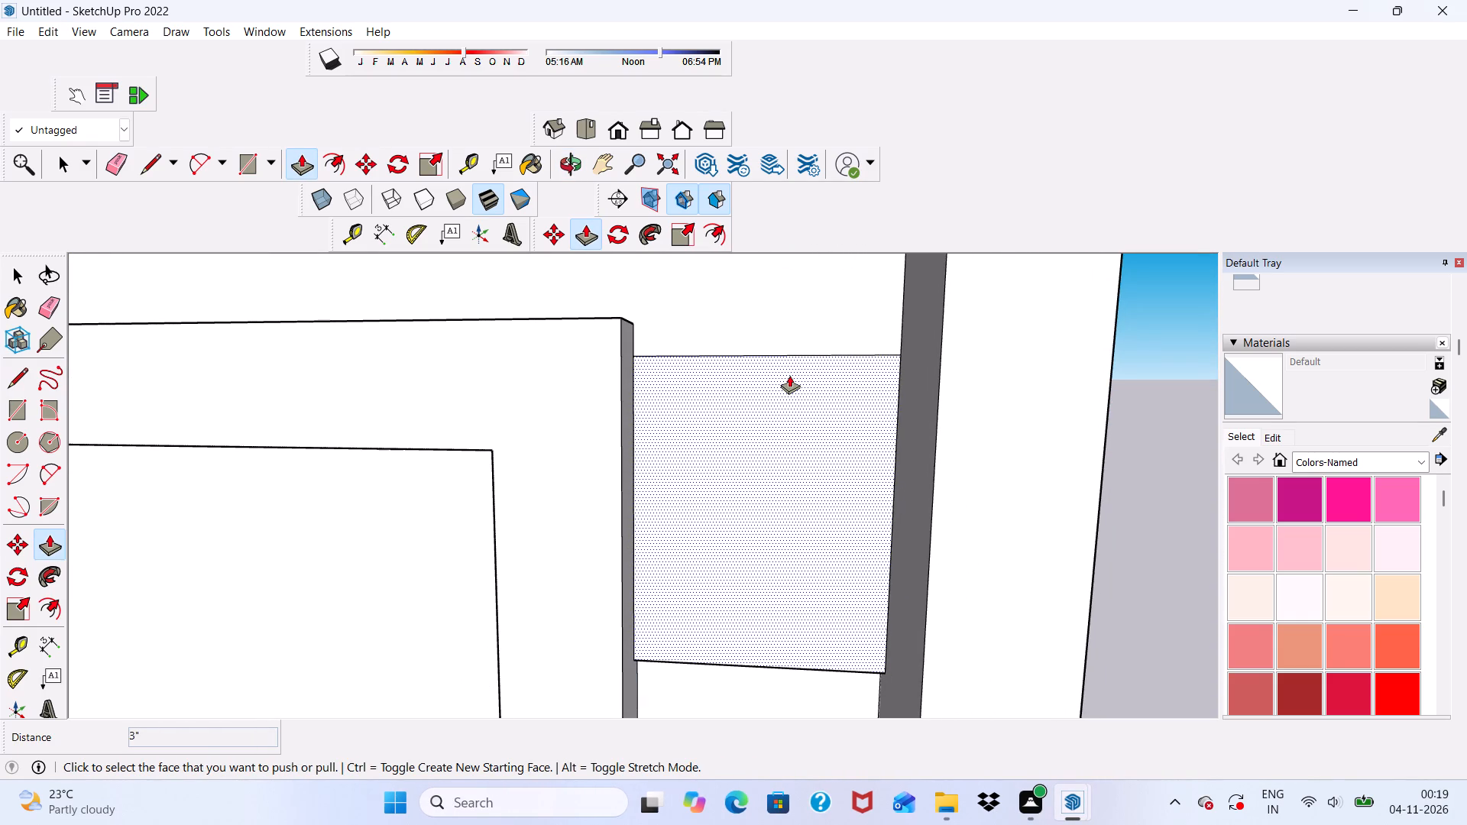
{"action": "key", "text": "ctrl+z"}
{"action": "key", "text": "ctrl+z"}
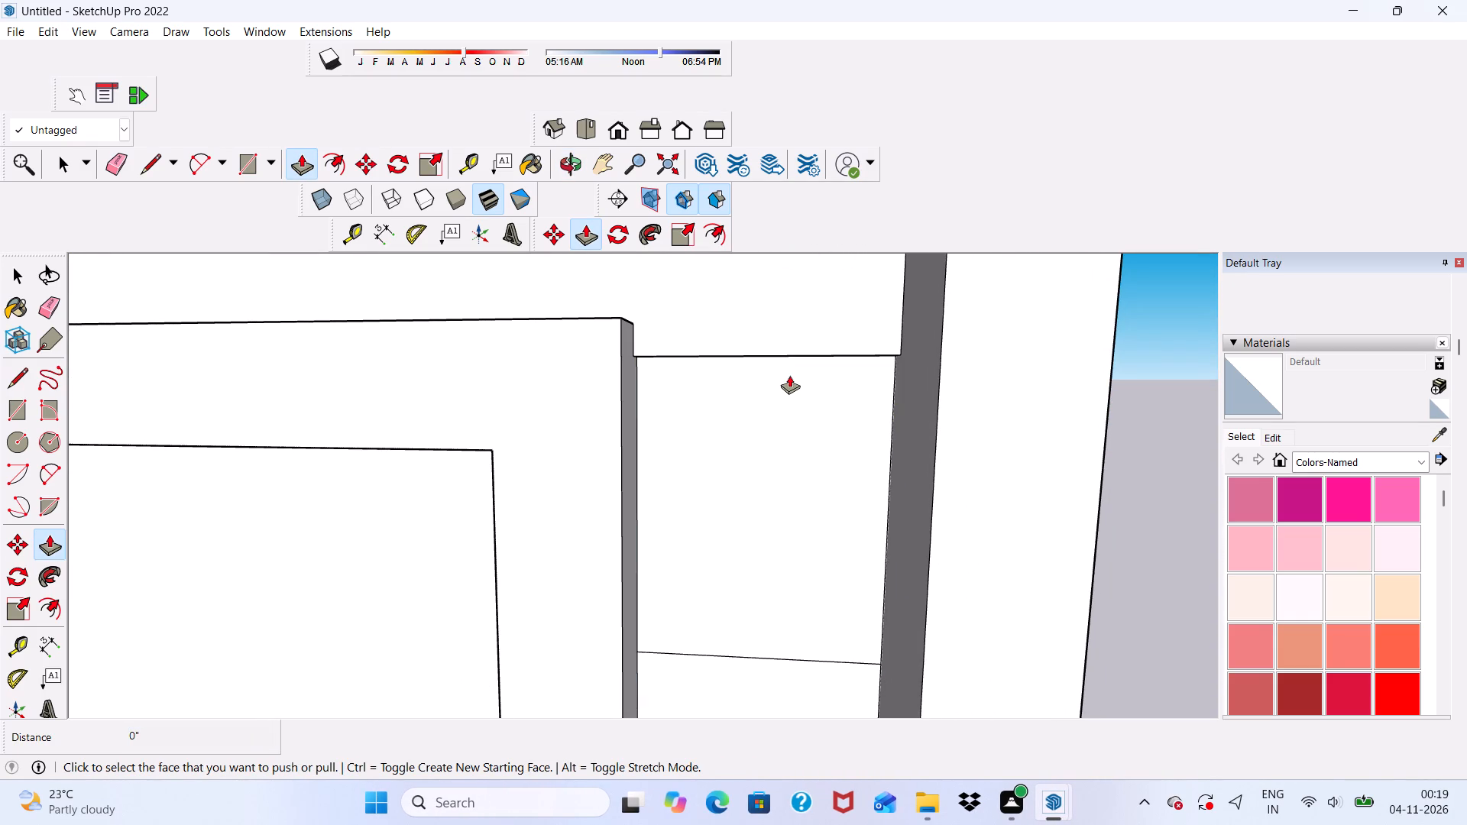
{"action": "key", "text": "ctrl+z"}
Undo the recent edits one after another, back past the depth given to the uppermost band of the front wall.
{"action": "key", "text": "space"}
{"action": "key", "text": "ctrl+z"}
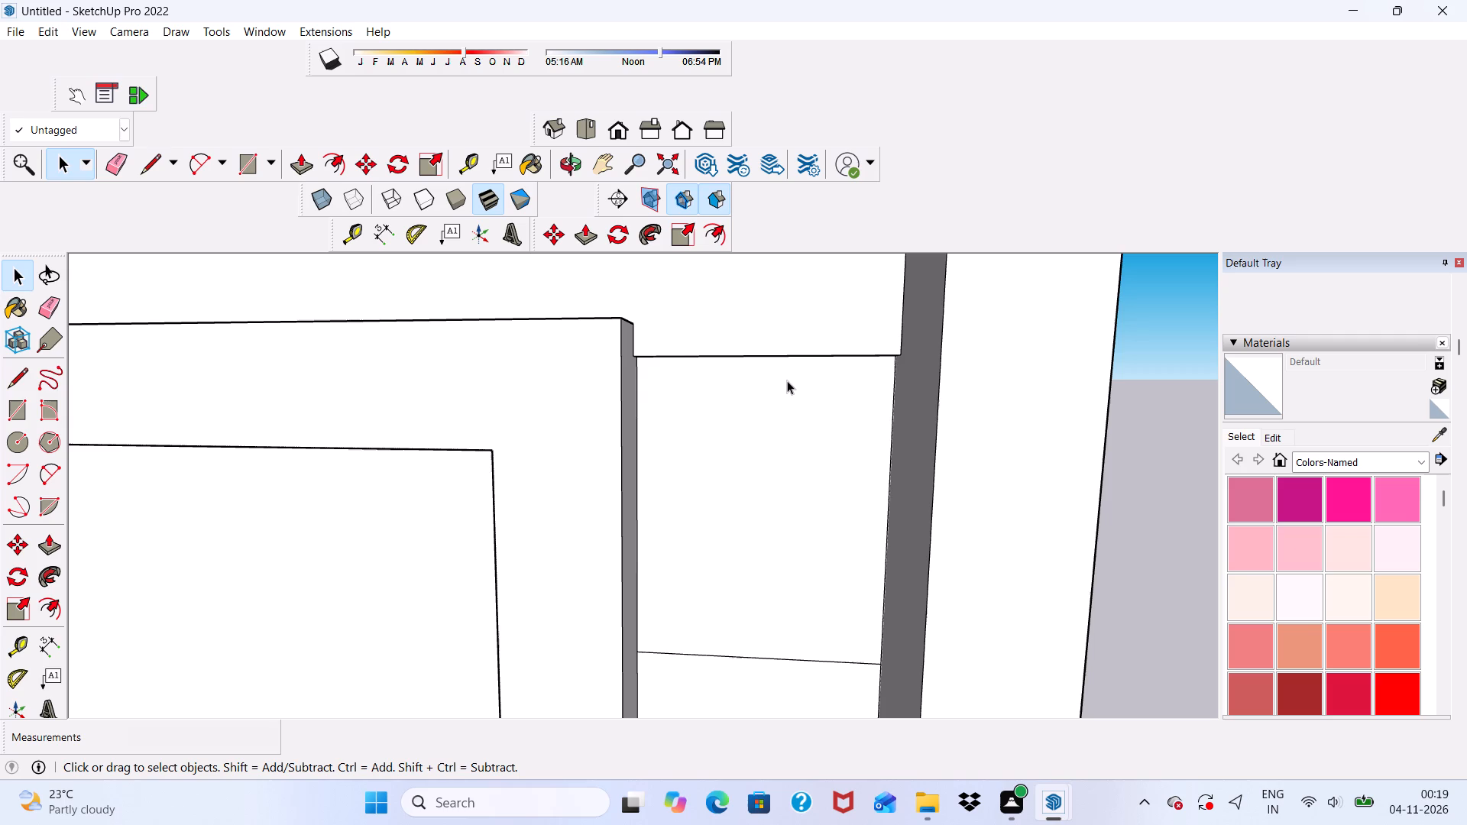
{"action": "key", "text": "ctrl+z"}
{"action": "key", "text": "ctrl+z"}
{"action": "left_click", "coordinate": [787, 380]}
{"action": "key", "text": "space"}
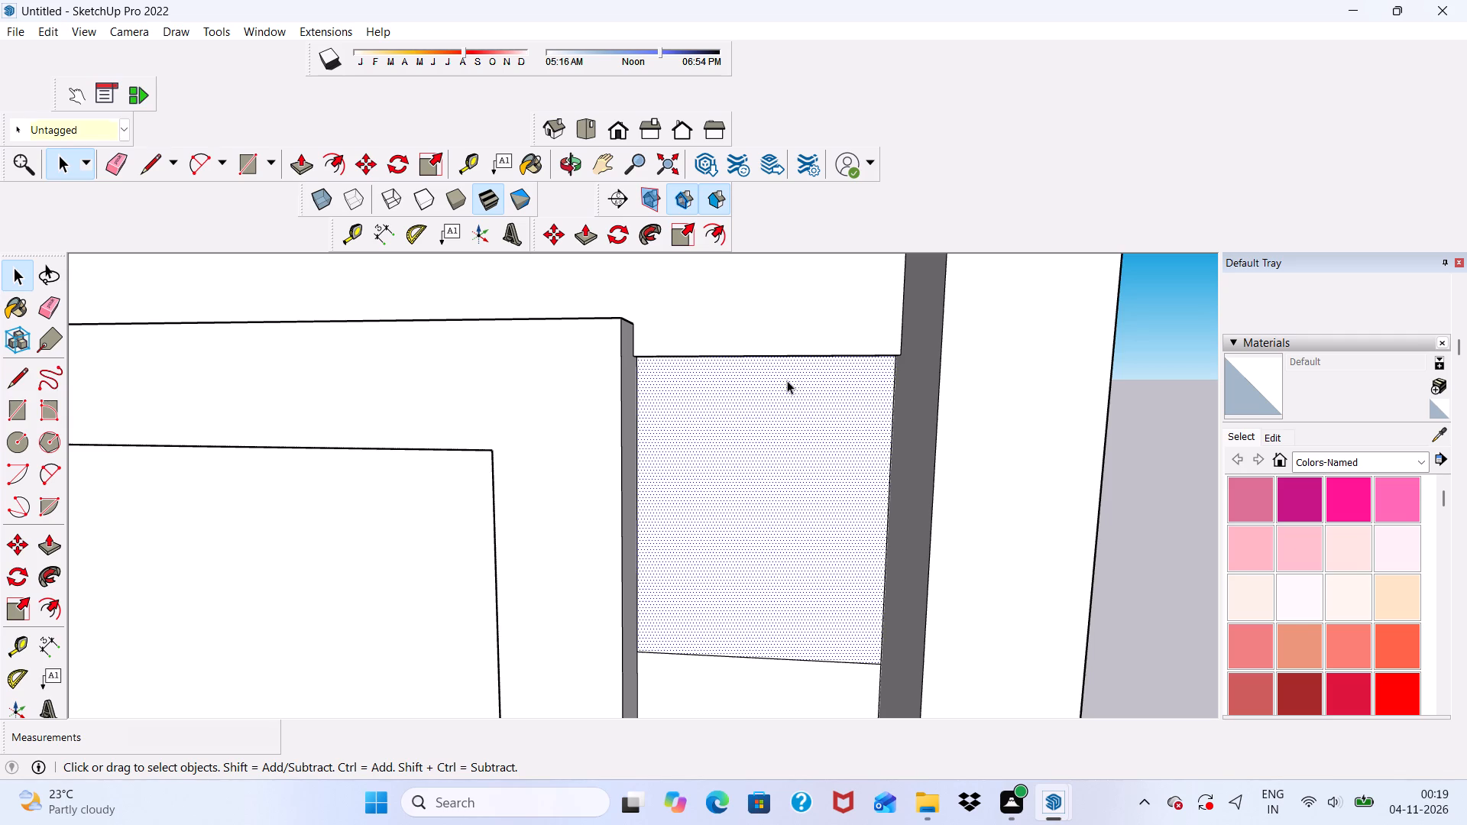
{"action": "key", "text": "ctrl+z"}
{"action": "scroll", "coordinate": [506, 491], "scroll_direction": "up", "scroll_amount": 2}
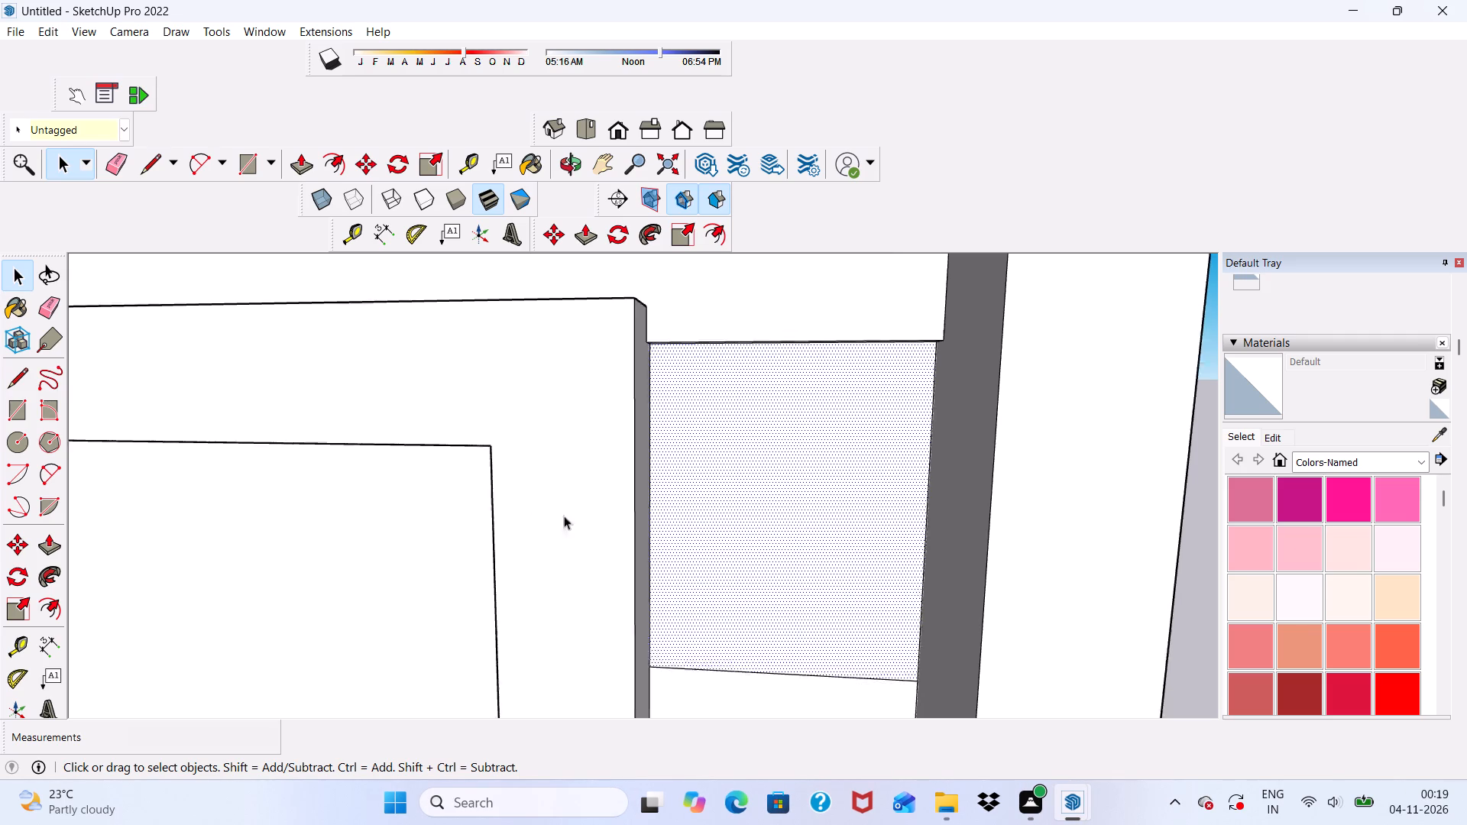
{"action": "scroll", "coordinate": [564, 516], "scroll_direction": "up", "scroll_amount": 1}
{"action": "middle_click_drag", "start_coordinate": [937, 425], "coordinate": [914, 233]}
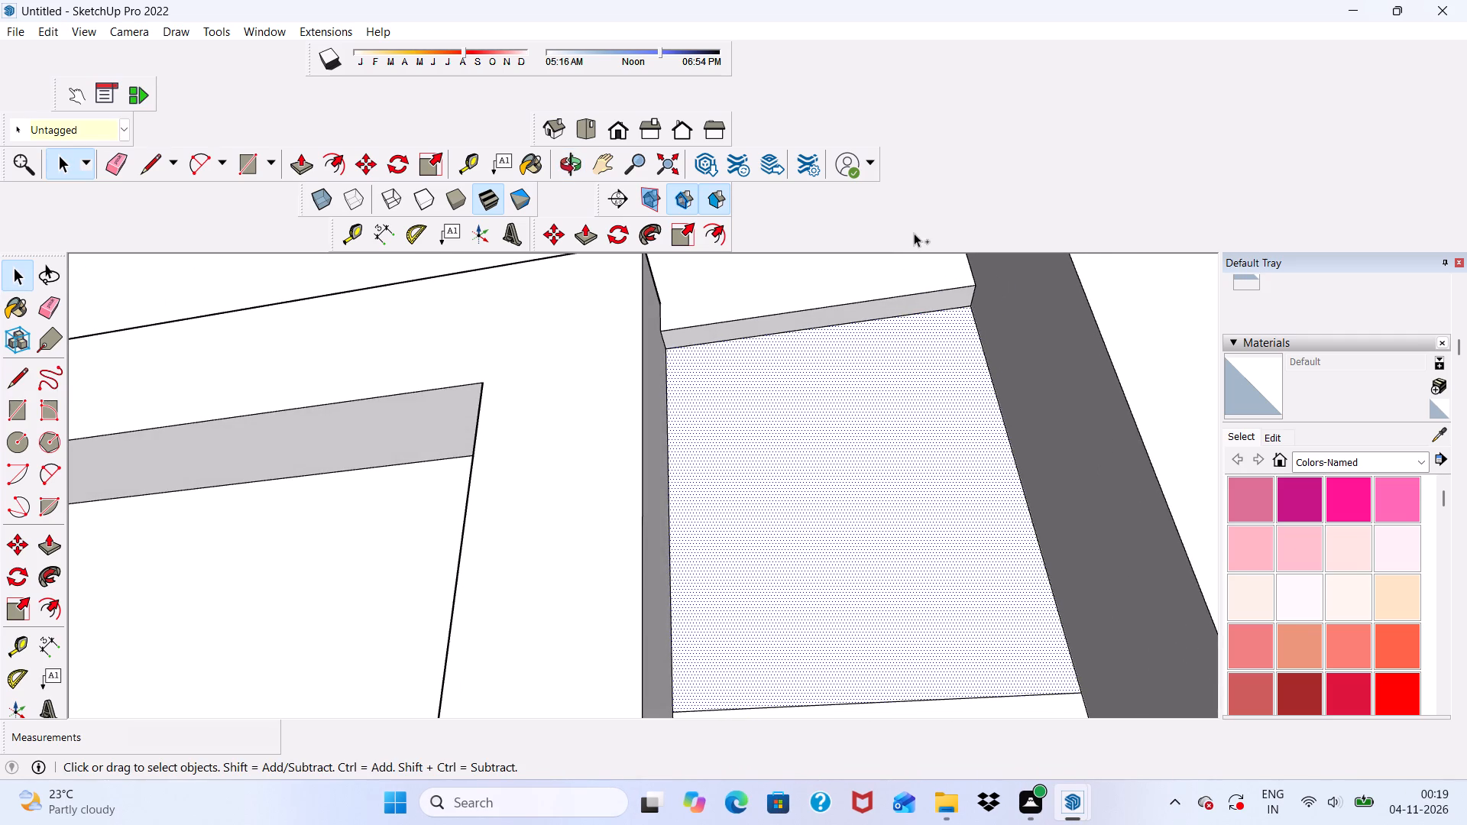
{"action": "key", "text": "ctrl+z"}
{"action": "key", "text": "ctrl+z"}
{"action": "key", "text": "space"}
{"action": "key", "text": "ctrl+z"}
{"action": "key", "text": "ctrl+z"}
{"action": "key", "text": "ctrl+z"}
{"action": "key", "text": "ctrl+z"}
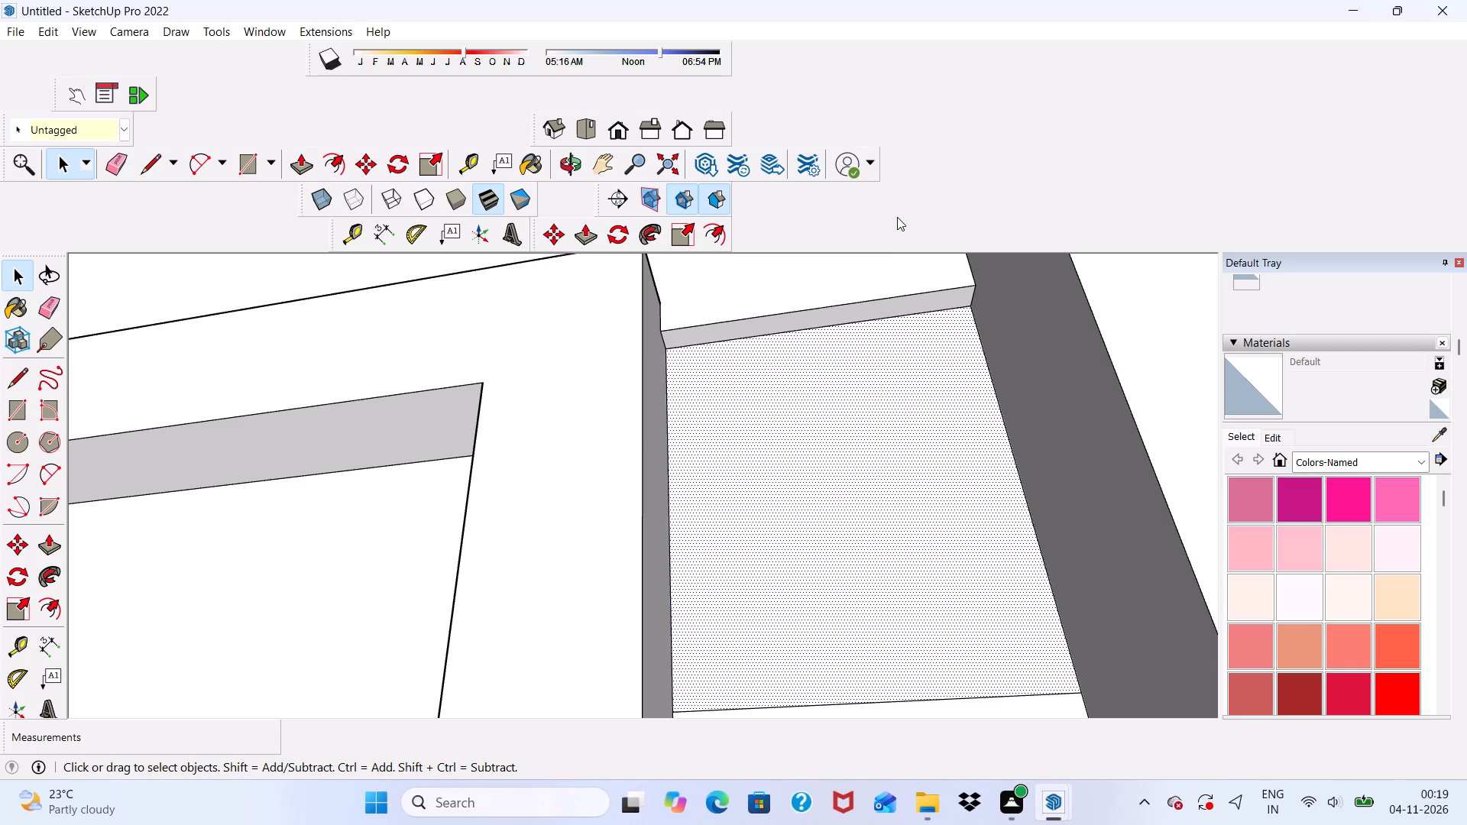
{"action": "key", "text": "ctrl+z"}
{"action": "key", "text": "ctrl+z"}
{"action": "key", "text": "ctrl+z"}
{"action": "key", "text": "ctrl+z"}
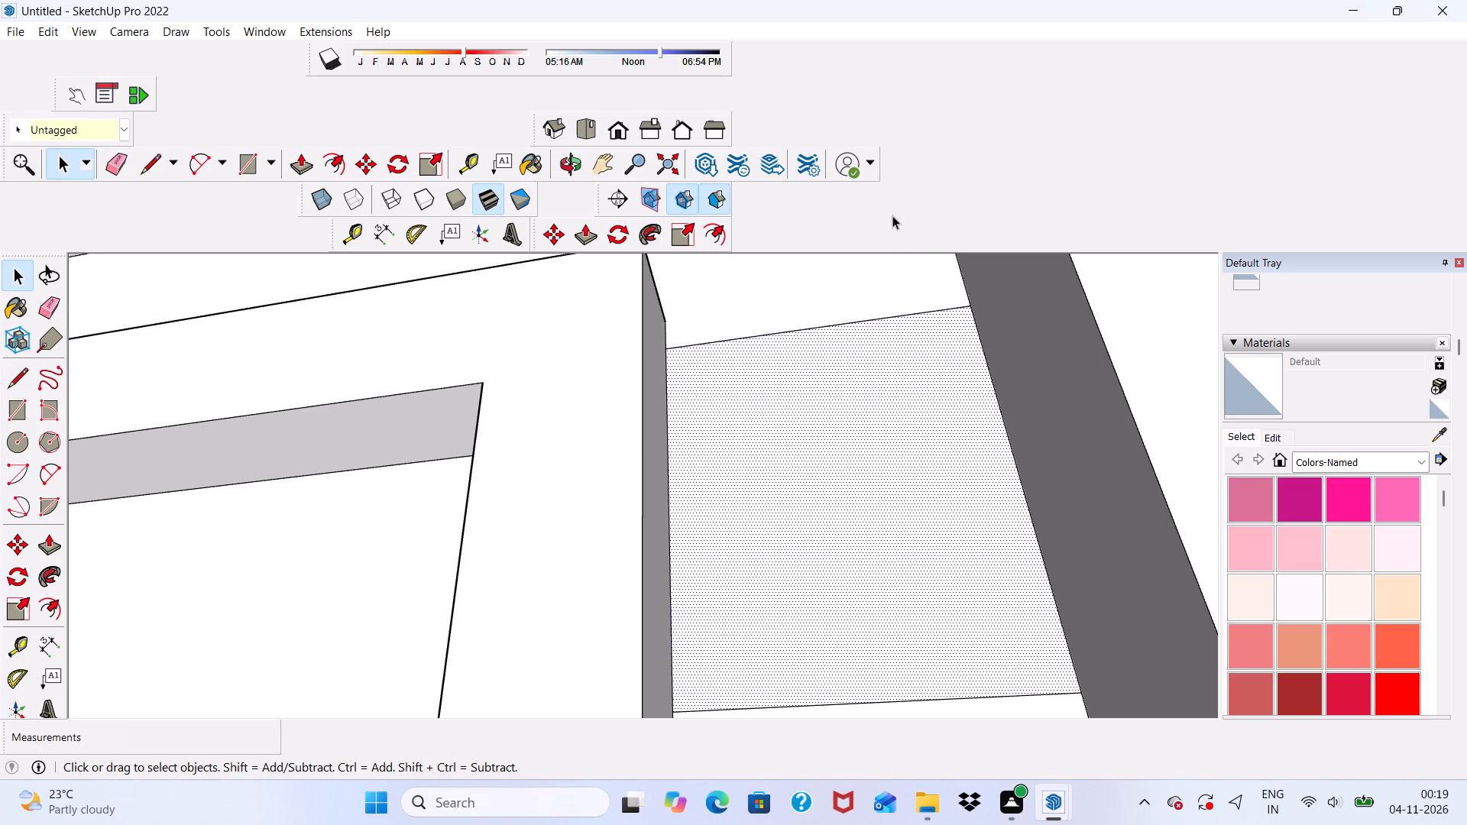
{"action": "scroll", "coordinate": [669, 242], "scroll_direction": "down", "scroll_amount": 10}
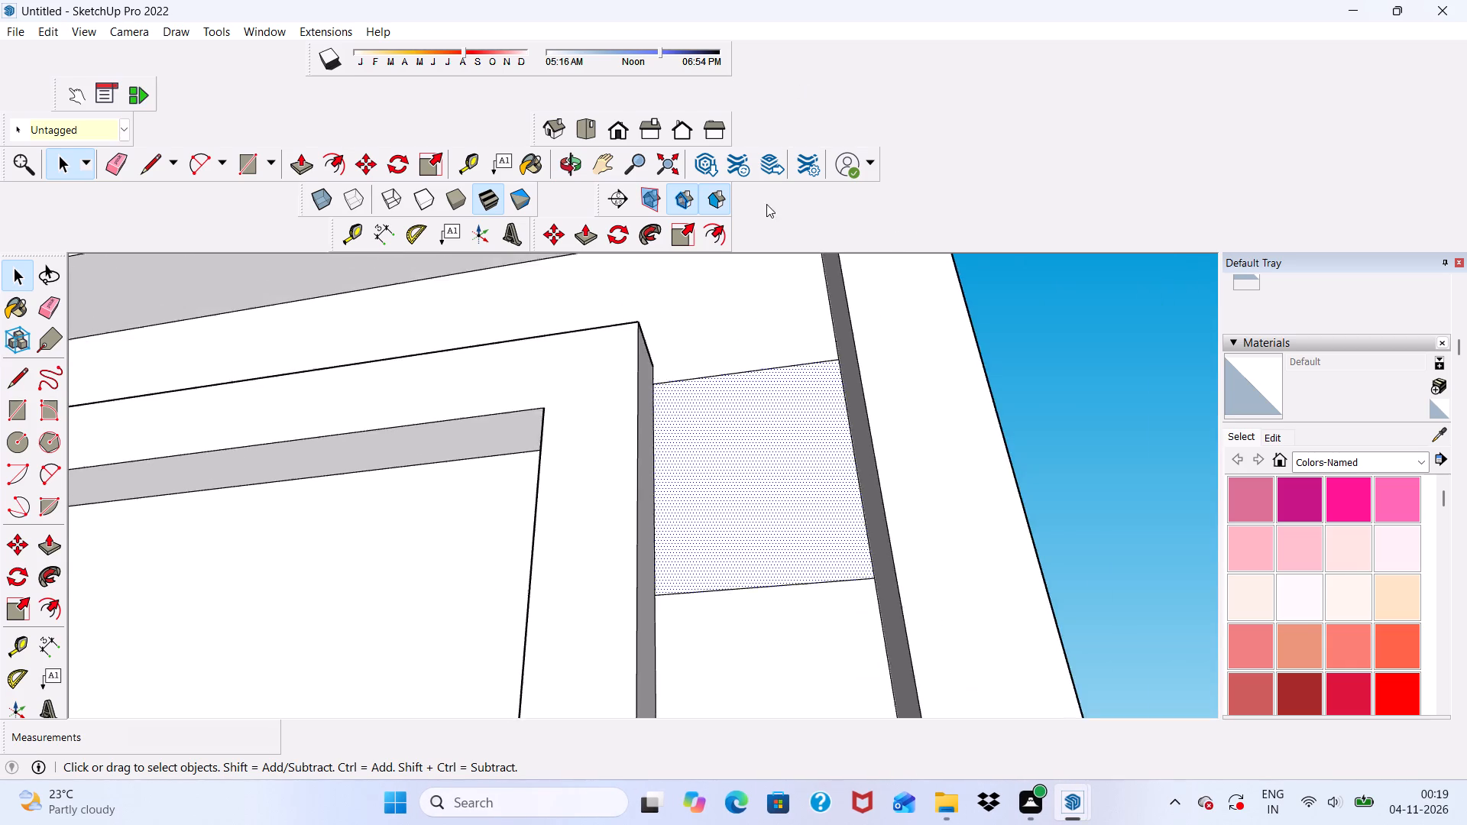
{"action": "scroll", "coordinate": [766, 204], "scroll_direction": "down", "scroll_amount": 13}
{"action": "middle_click_drag", "start_coordinate": [738, 333], "coordinate": [771, 464]}
{"action": "scroll", "coordinate": [776, 293], "scroll_direction": "down", "scroll_amount": 9}
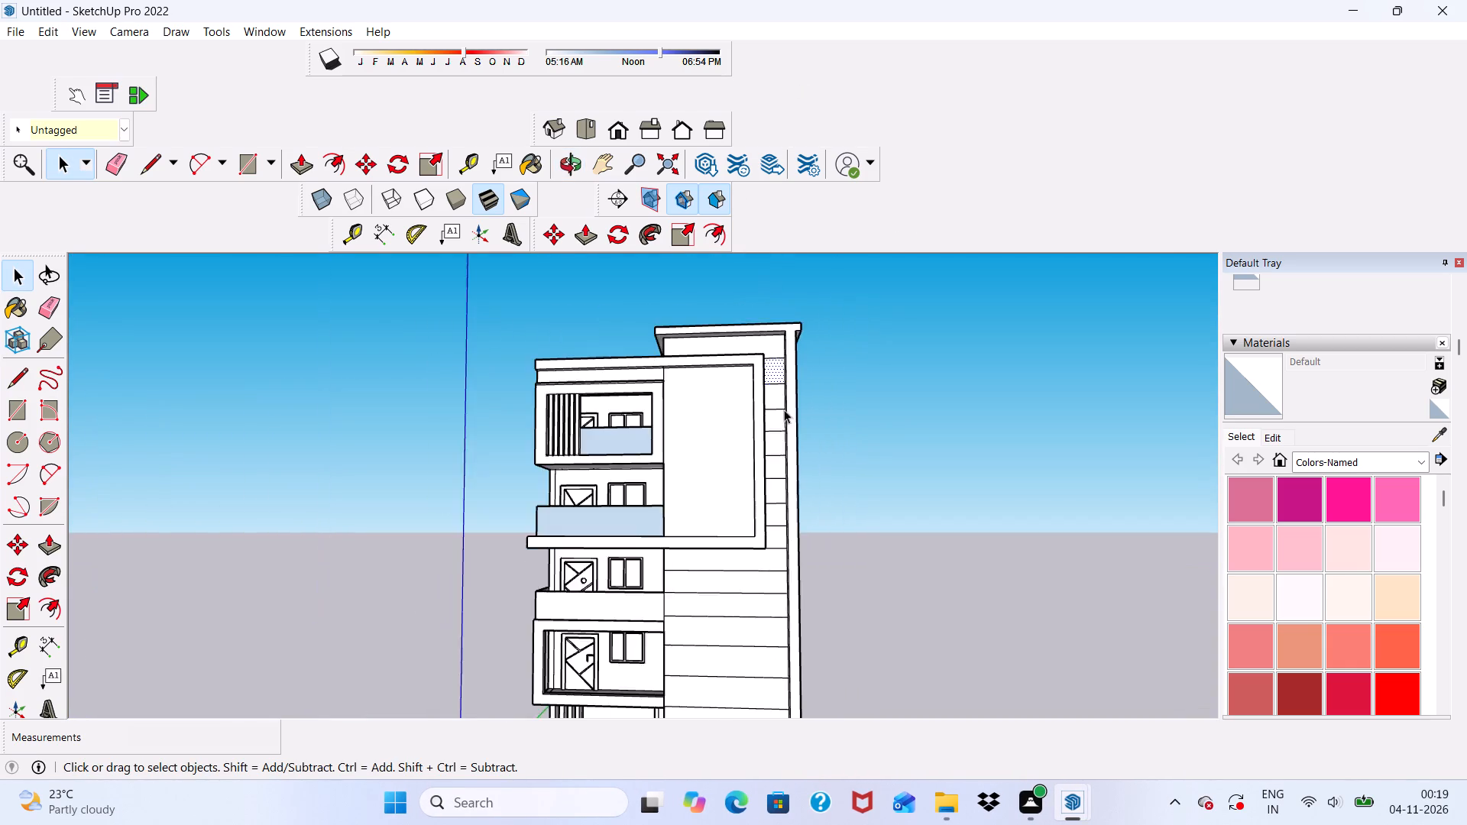
{"action": "scroll", "coordinate": [784, 409], "scroll_direction": "down", "scroll_amount": 7}
{"action": "middle_click_drag", "start_coordinate": [772, 446], "coordinate": [723, 519]}
{"action": "scroll", "coordinate": [1012, 494], "scroll_direction": "up", "scroll_amount": 2}
{"action": "left_click", "coordinate": [1009, 489]}
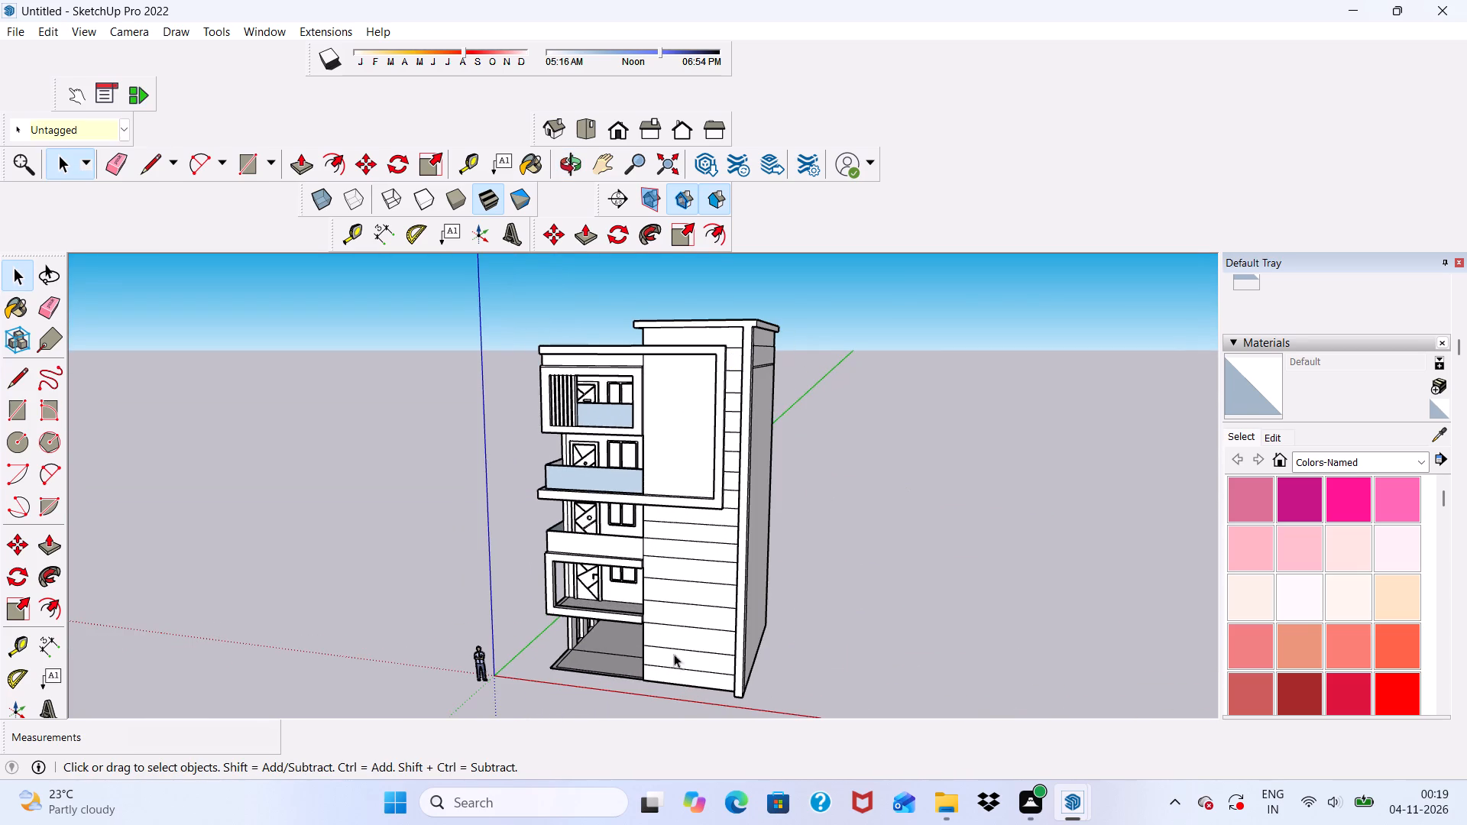
Draw a narrow vertical rectangle about 1' 7" wide and 18' tall across the lower bands, between two band lines.
{"action": "scroll", "coordinate": [663, 662], "scroll_direction": "up", "scroll_amount": 1}
{"action": "middle_click_drag", "start_coordinate": [661, 665], "coordinate": [730, 656]}
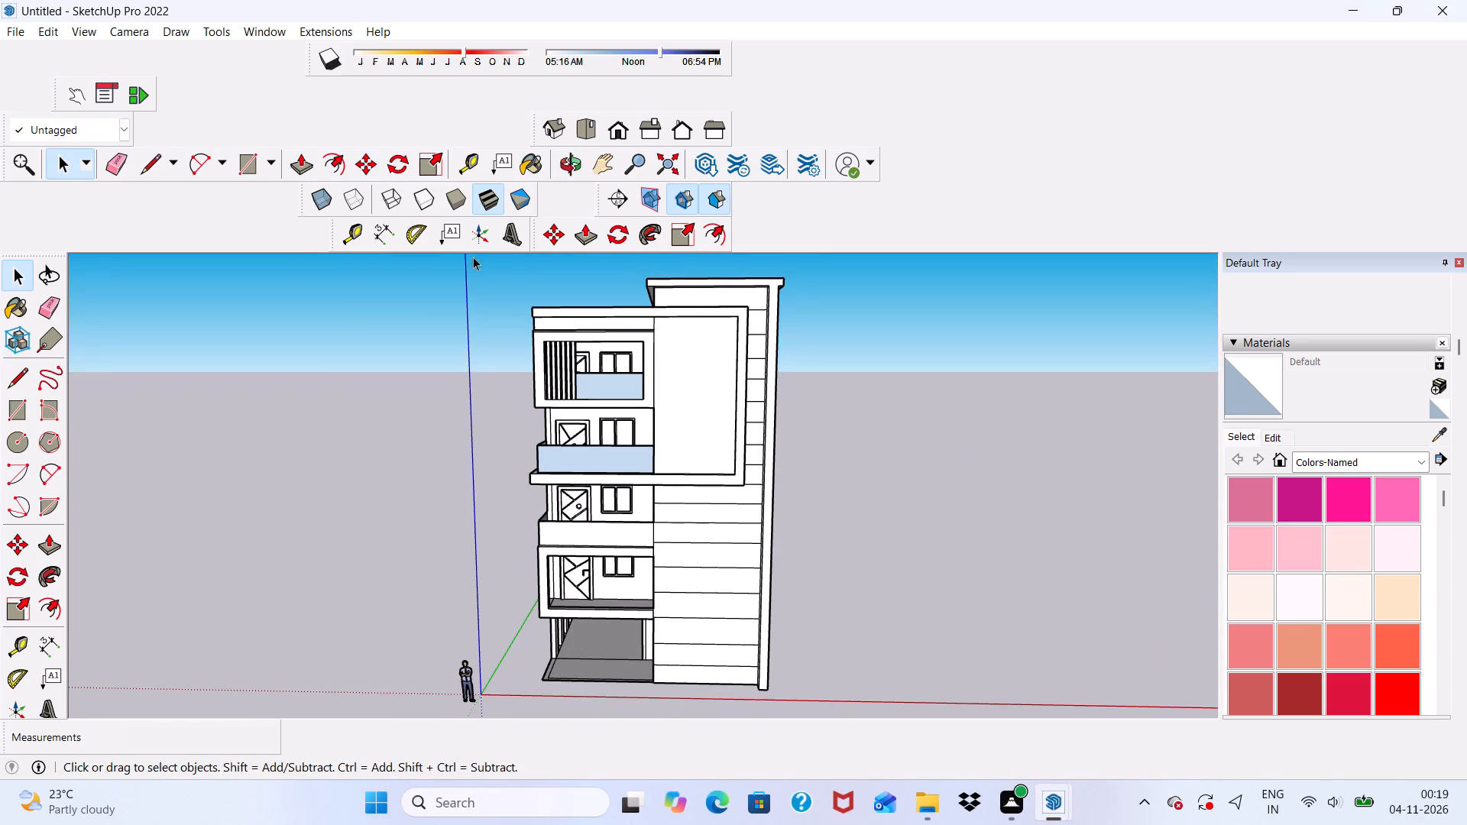
{"action": "left_click", "coordinate": [236, 167]}
{"action": "middle_click", "coordinate": [695, 636]}
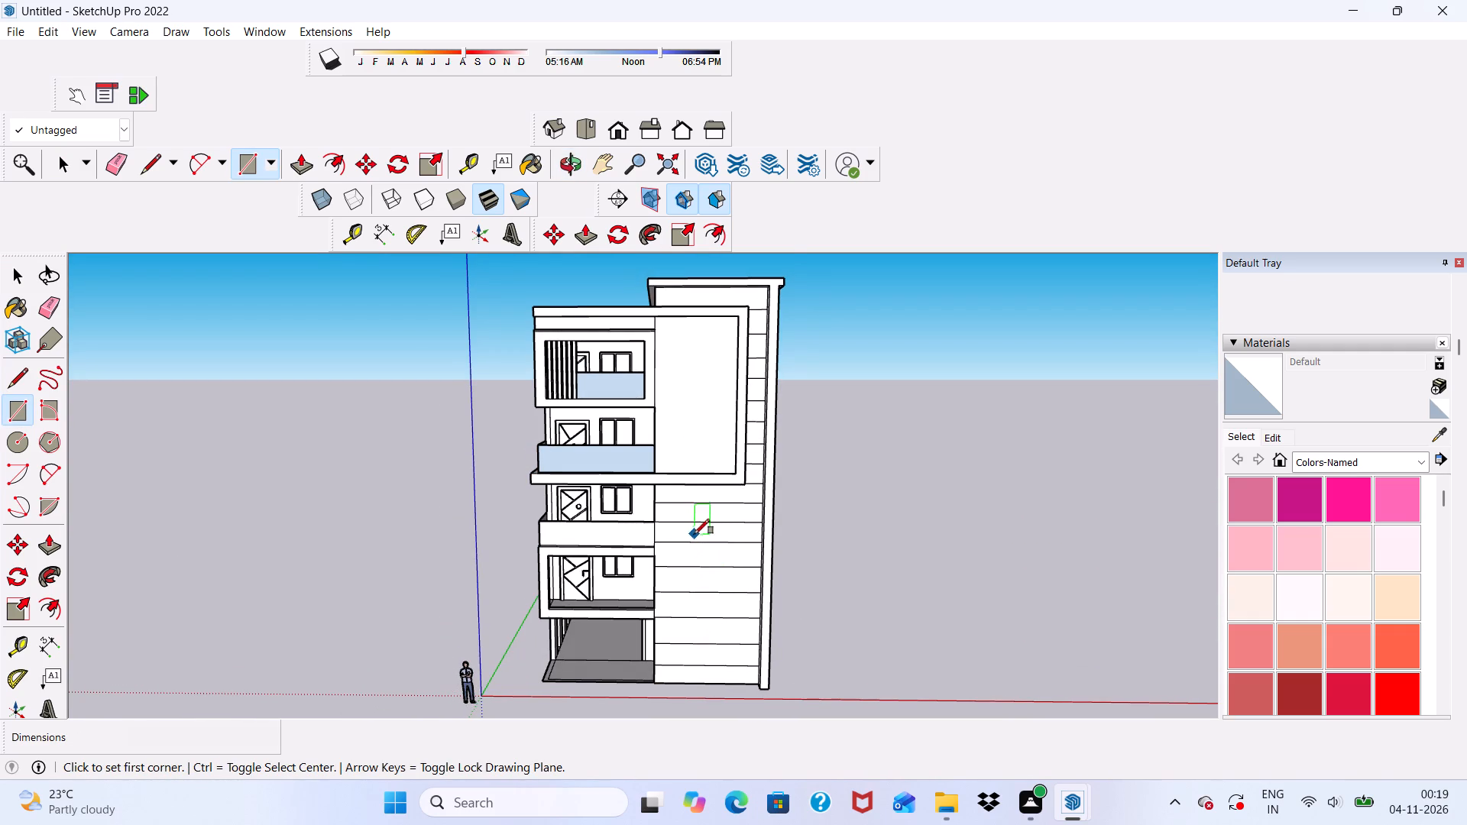
{"action": "scroll", "coordinate": [696, 532], "scroll_direction": "up", "scroll_amount": 3}
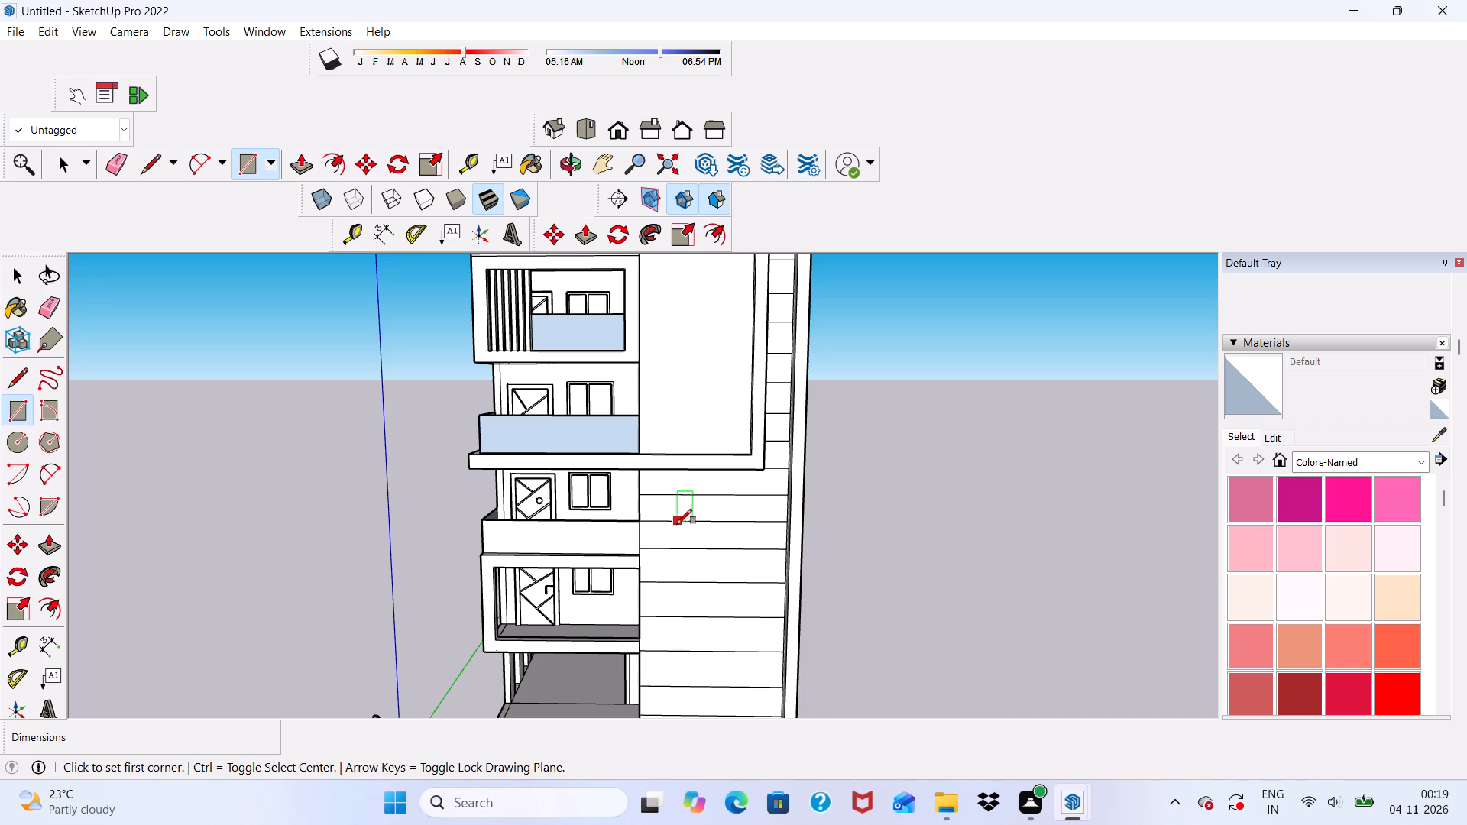
{"action": "left_click", "coordinate": [674, 524]}
{"action": "scroll", "coordinate": [708, 596], "scroll_direction": "down", "scroll_amount": 3}
{"action": "scroll", "coordinate": [704, 588], "scroll_direction": "up", "scroll_amount": 4}
{"action": "scroll", "coordinate": [720, 464], "scroll_direction": "up", "scroll_amount": 1}
{"action": "scroll", "coordinate": [695, 514], "scroll_direction": "down", "scroll_amount": 4}
{"action": "scroll", "coordinate": [695, 689], "scroll_direction": "up", "scroll_amount": 5}
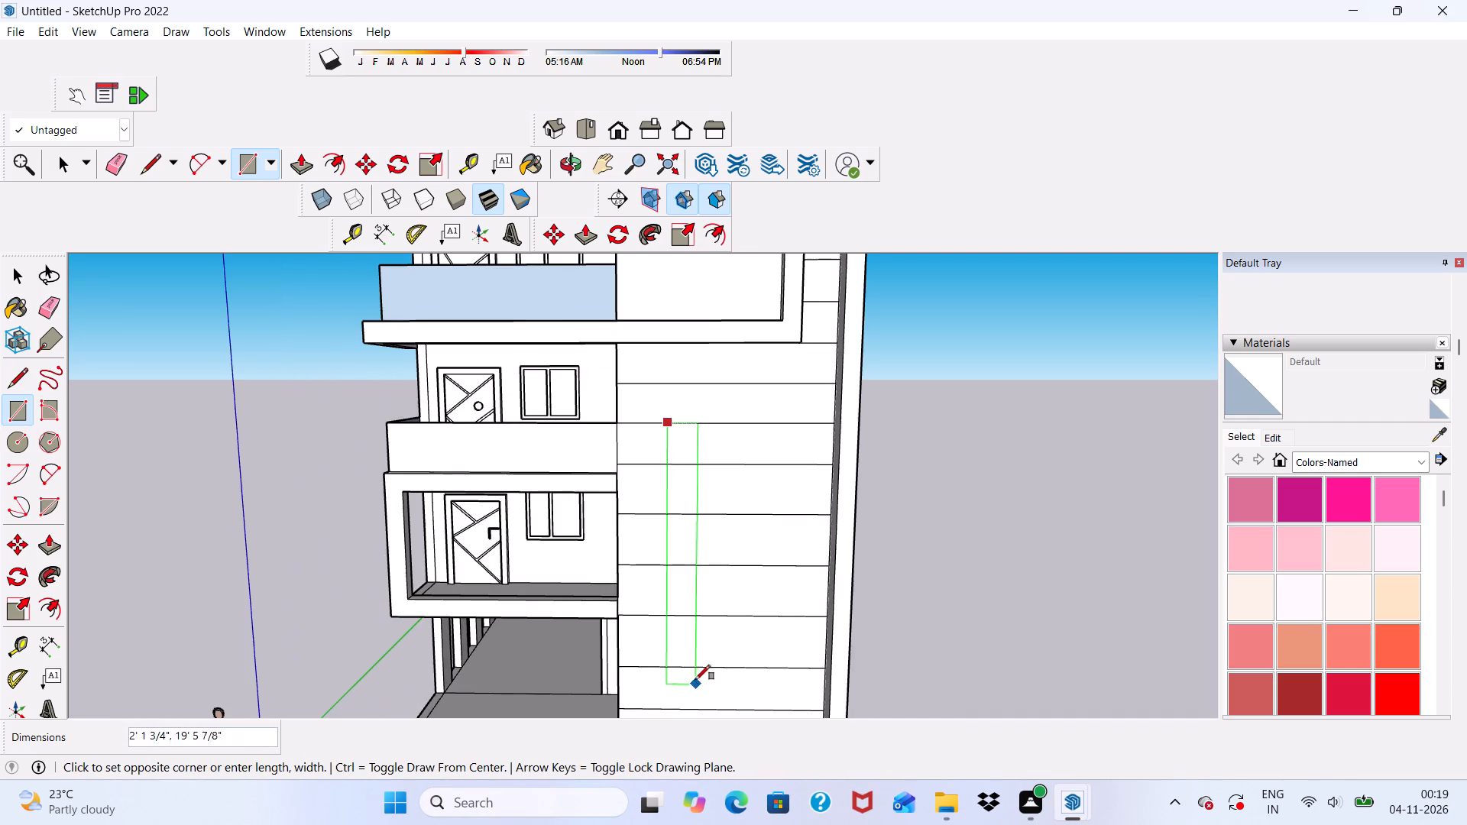
{"action": "scroll", "coordinate": [703, 660], "scroll_direction": "down", "scroll_amount": 4}
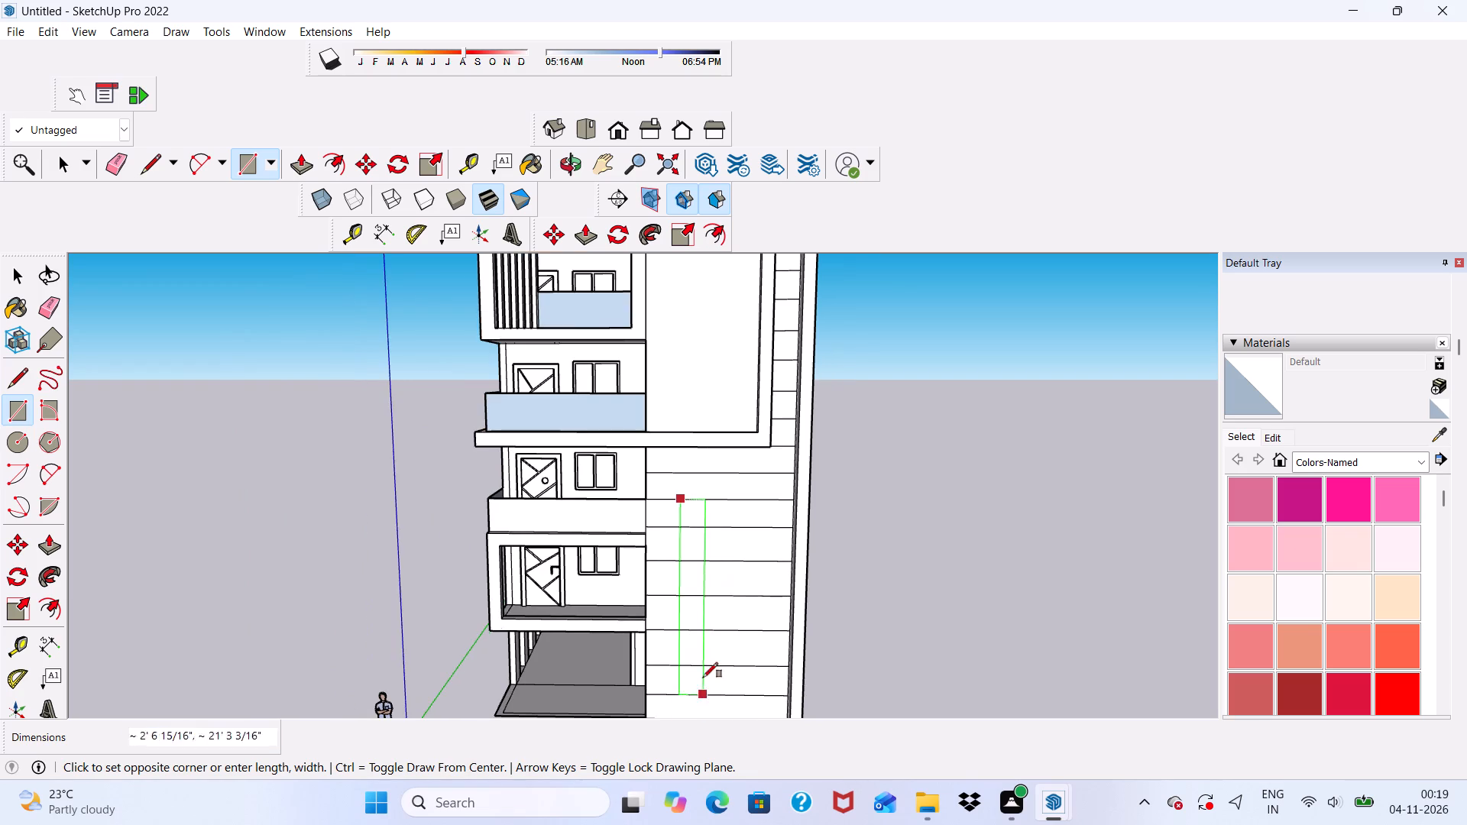
{"action": "scroll", "coordinate": [705, 648], "scroll_direction": "up", "scroll_amount": 4}
{"action": "scroll", "coordinate": [748, 499], "scroll_direction": "down", "scroll_amount": 5}
{"action": "scroll", "coordinate": [700, 631], "scroll_direction": "up", "scroll_amount": 8}
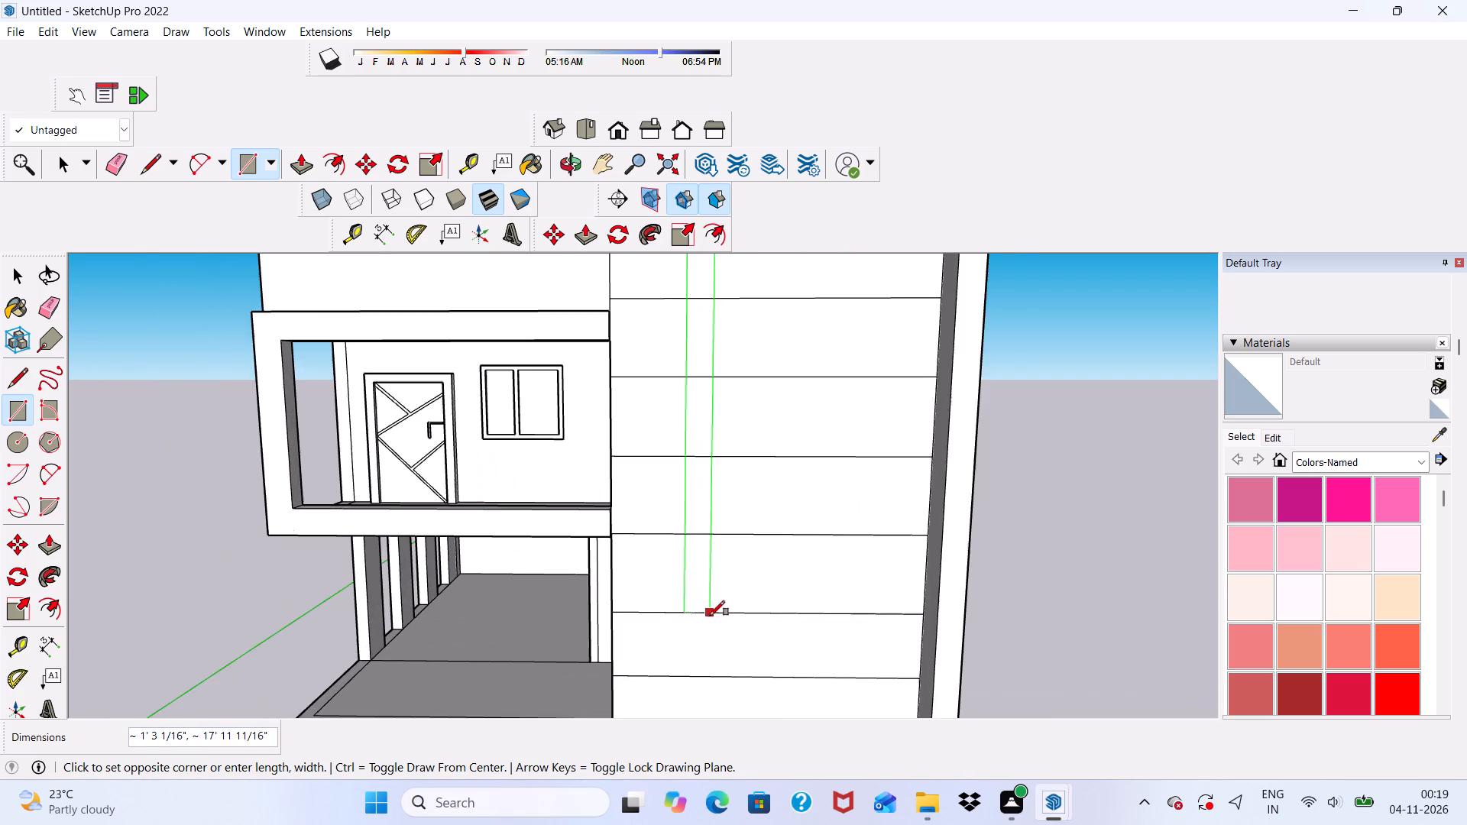
{"action": "scroll", "coordinate": [710, 616], "scroll_direction": "up", "scroll_amount": 1}
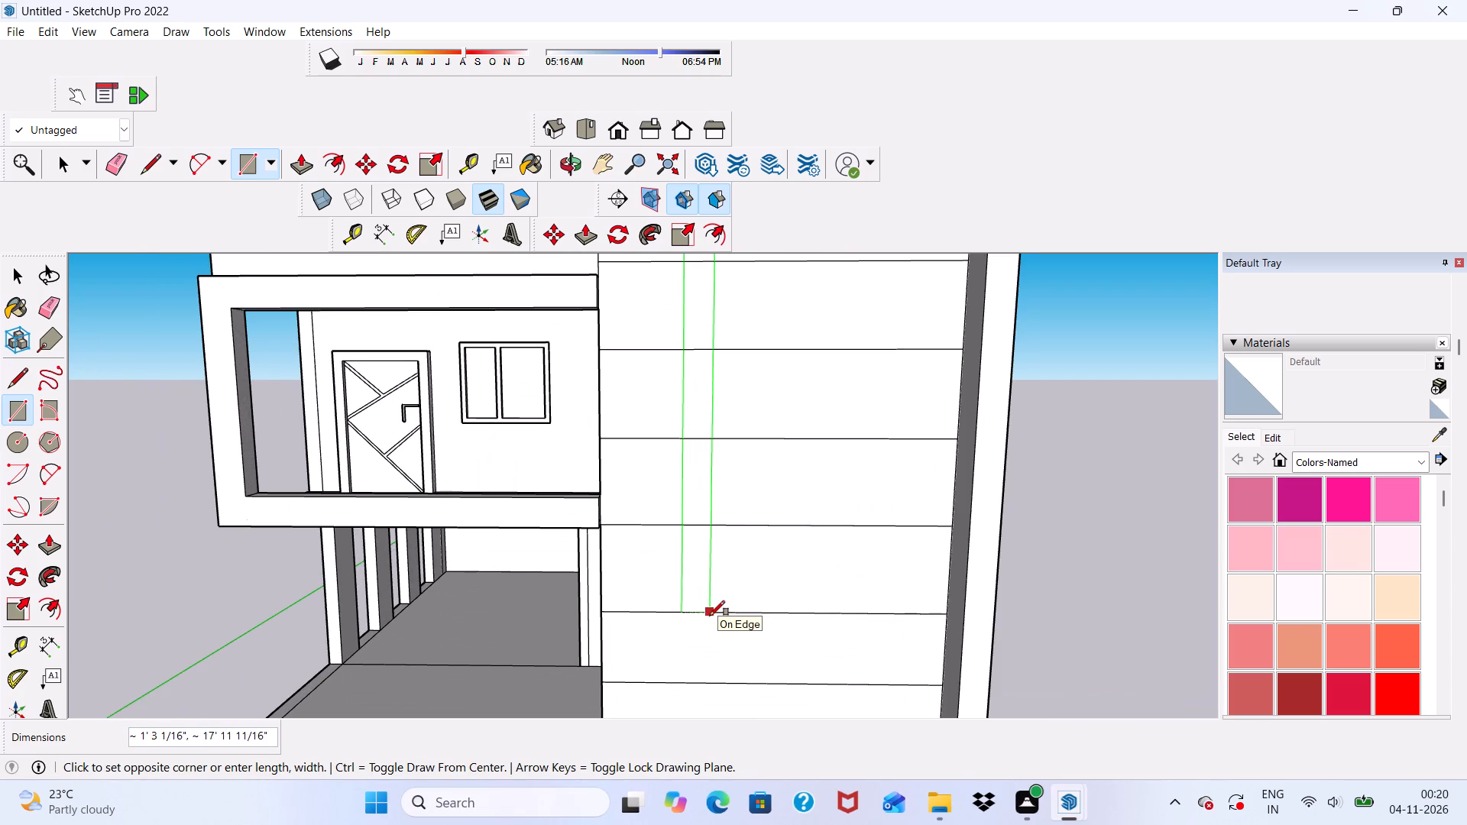
{"action": "scroll", "coordinate": [710, 616], "scroll_direction": "up", "scroll_amount": 1}
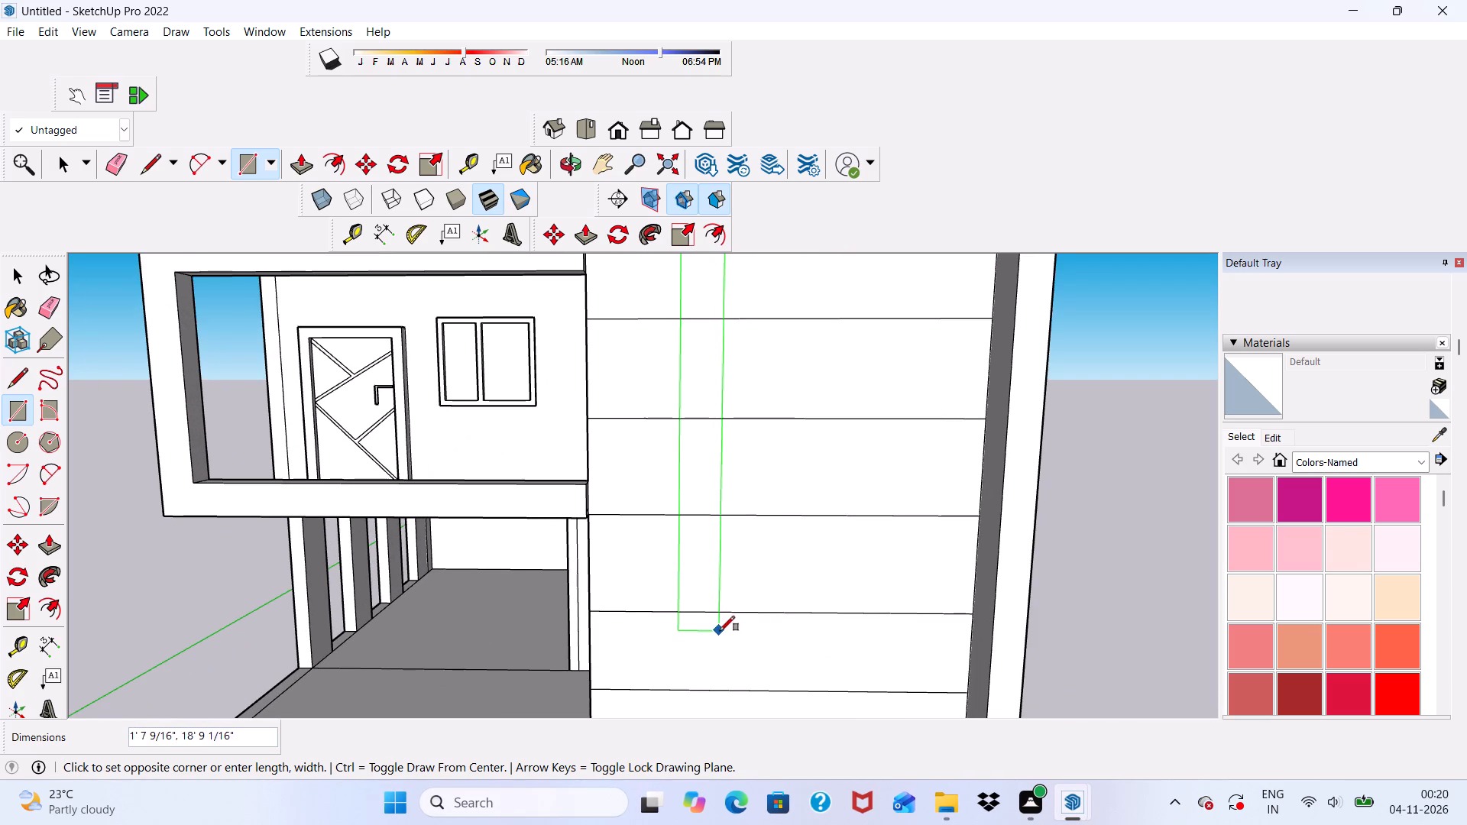
{"action": "left_click", "coordinate": [717, 615]}
Draw a second, taller vertical rectangle about 1' 8" wide and 19' 9" tall beside the first, ending on the same lower band line.
{"action": "scroll", "coordinate": [714, 633], "scroll_direction": "down", "scroll_amount": 11}
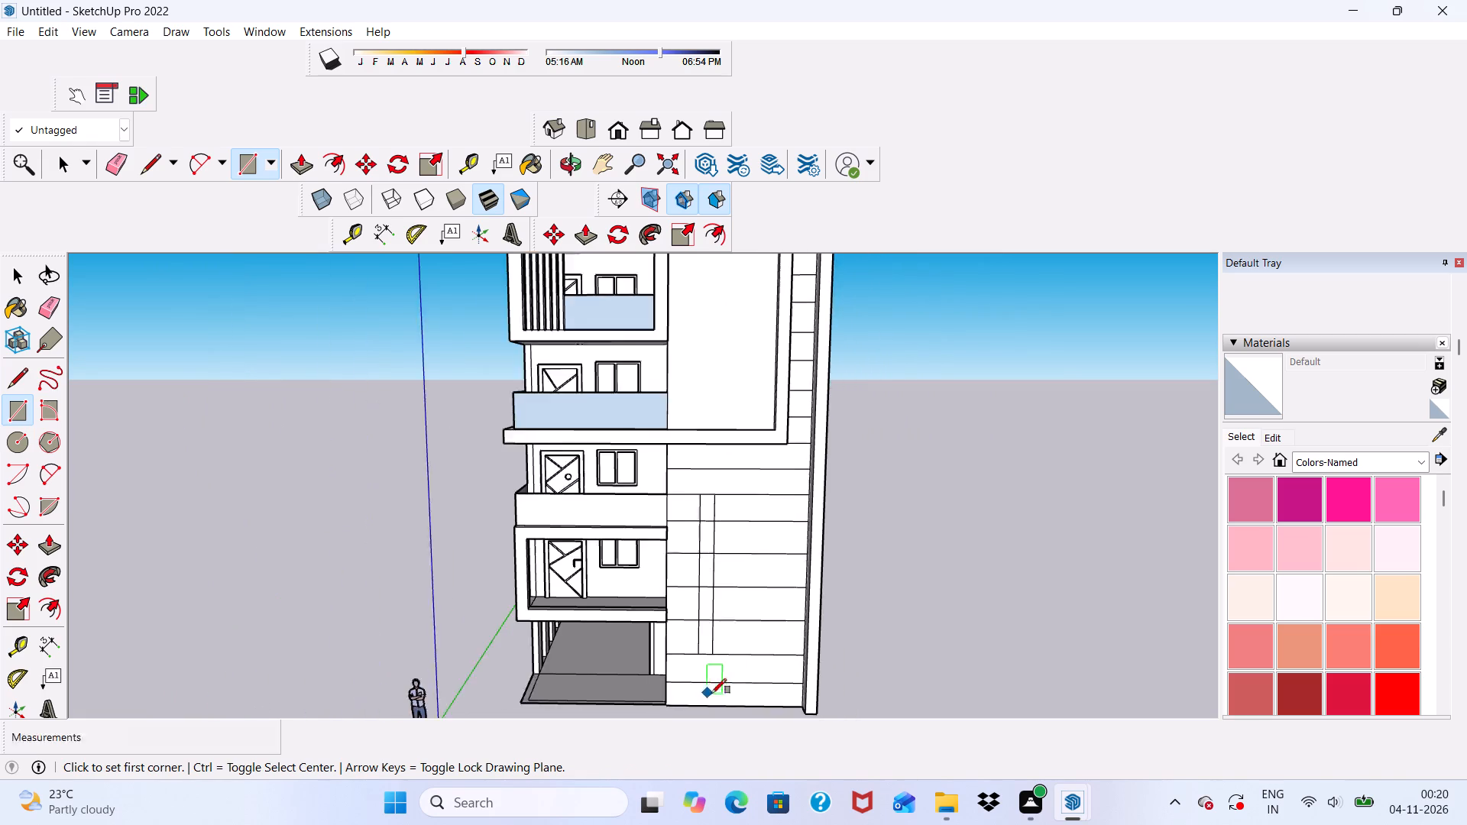
{"action": "scroll", "coordinate": [735, 644], "scroll_direction": "up", "scroll_amount": 1}
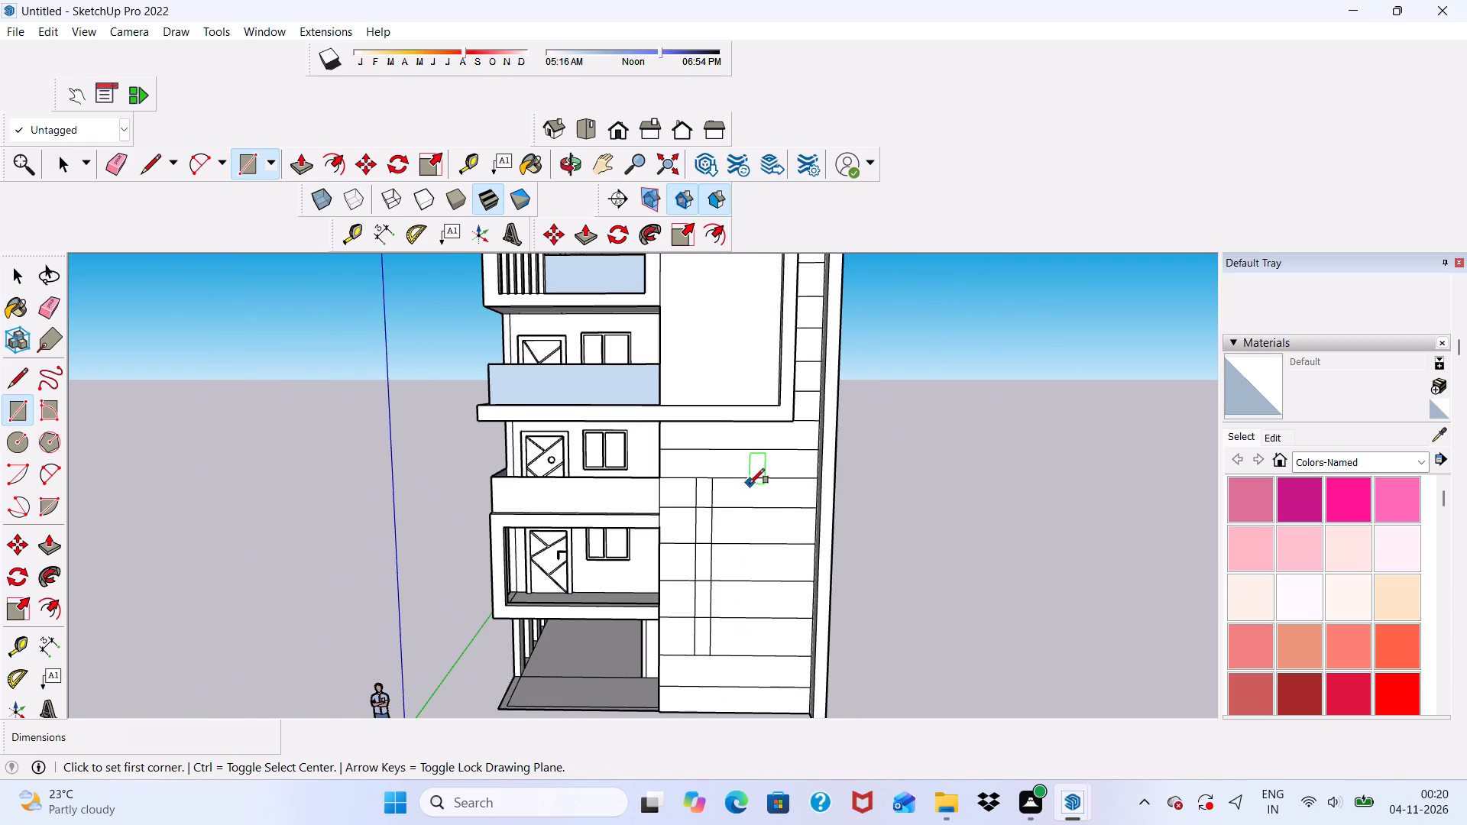
{"action": "scroll", "coordinate": [750, 484], "scroll_direction": "up", "scroll_amount": 2}
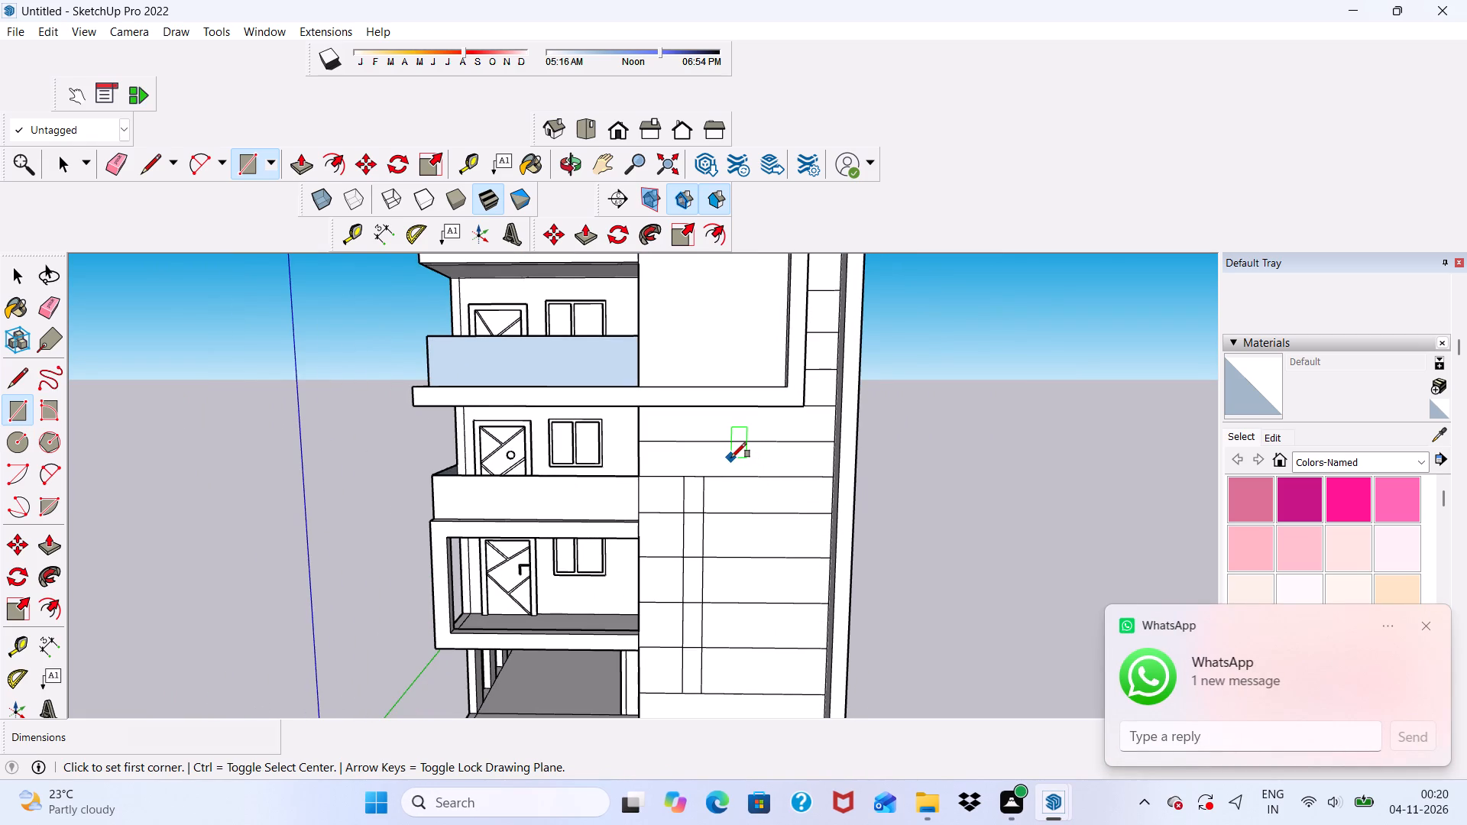
{"action": "left_click", "coordinate": [728, 454]}
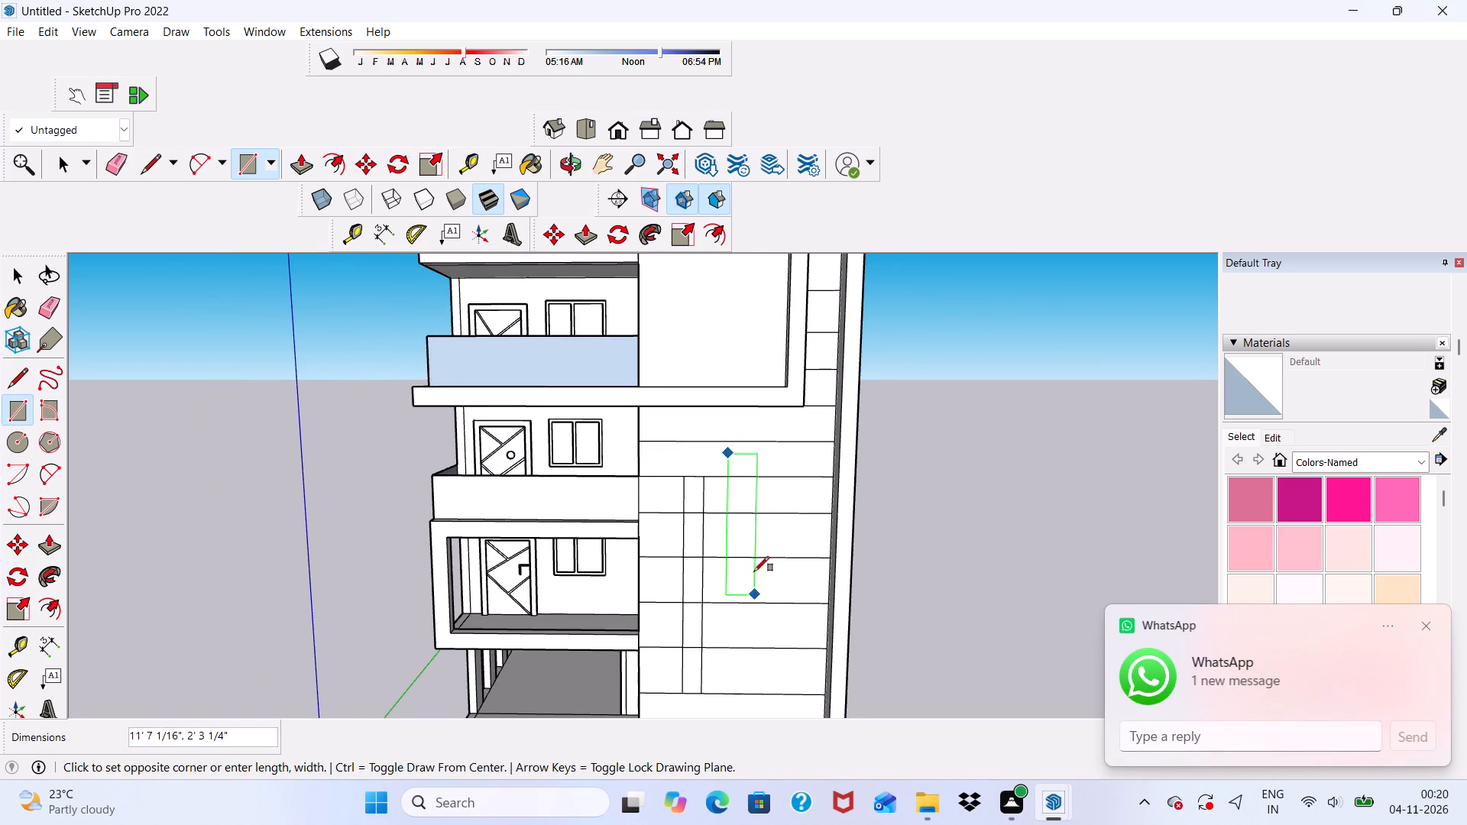
{"action": "scroll", "coordinate": [737, 513], "scroll_direction": "down", "scroll_amount": 5}
{"action": "scroll", "coordinate": [740, 652], "scroll_direction": "up", "scroll_amount": 8}
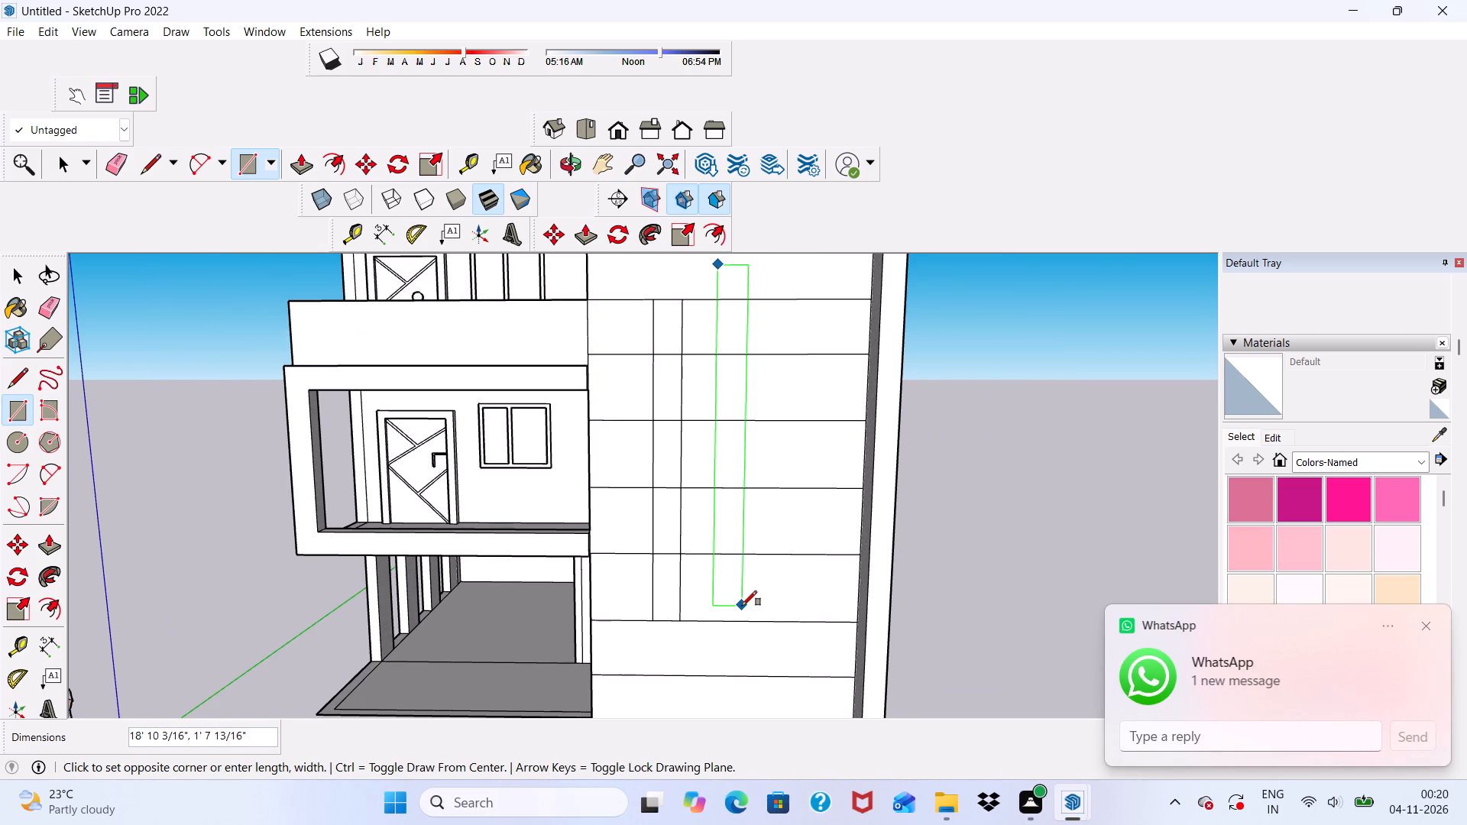
{"action": "scroll", "coordinate": [742, 624], "scroll_direction": "up", "scroll_amount": 3}
{"action": "left_click", "coordinate": [742, 623]}
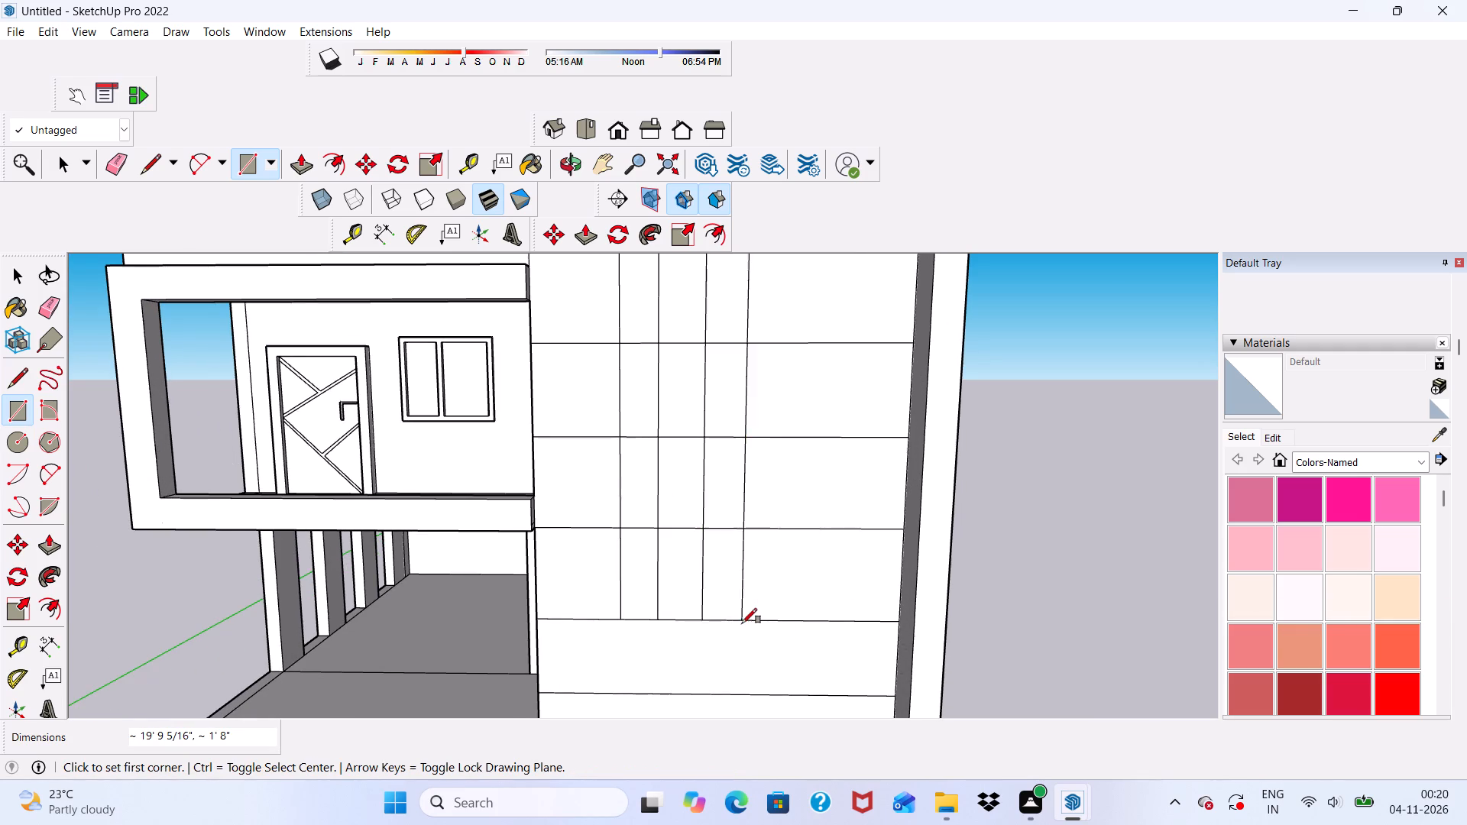
Draw a third vertical rectangle about 21' 8" tall near the outer side of the banded wall, ending on the same lower band line.
{"action": "scroll", "coordinate": [714, 631], "scroll_direction": "down", "scroll_amount": 10}
{"action": "scroll", "coordinate": [745, 398], "scroll_direction": "up", "scroll_amount": 3}
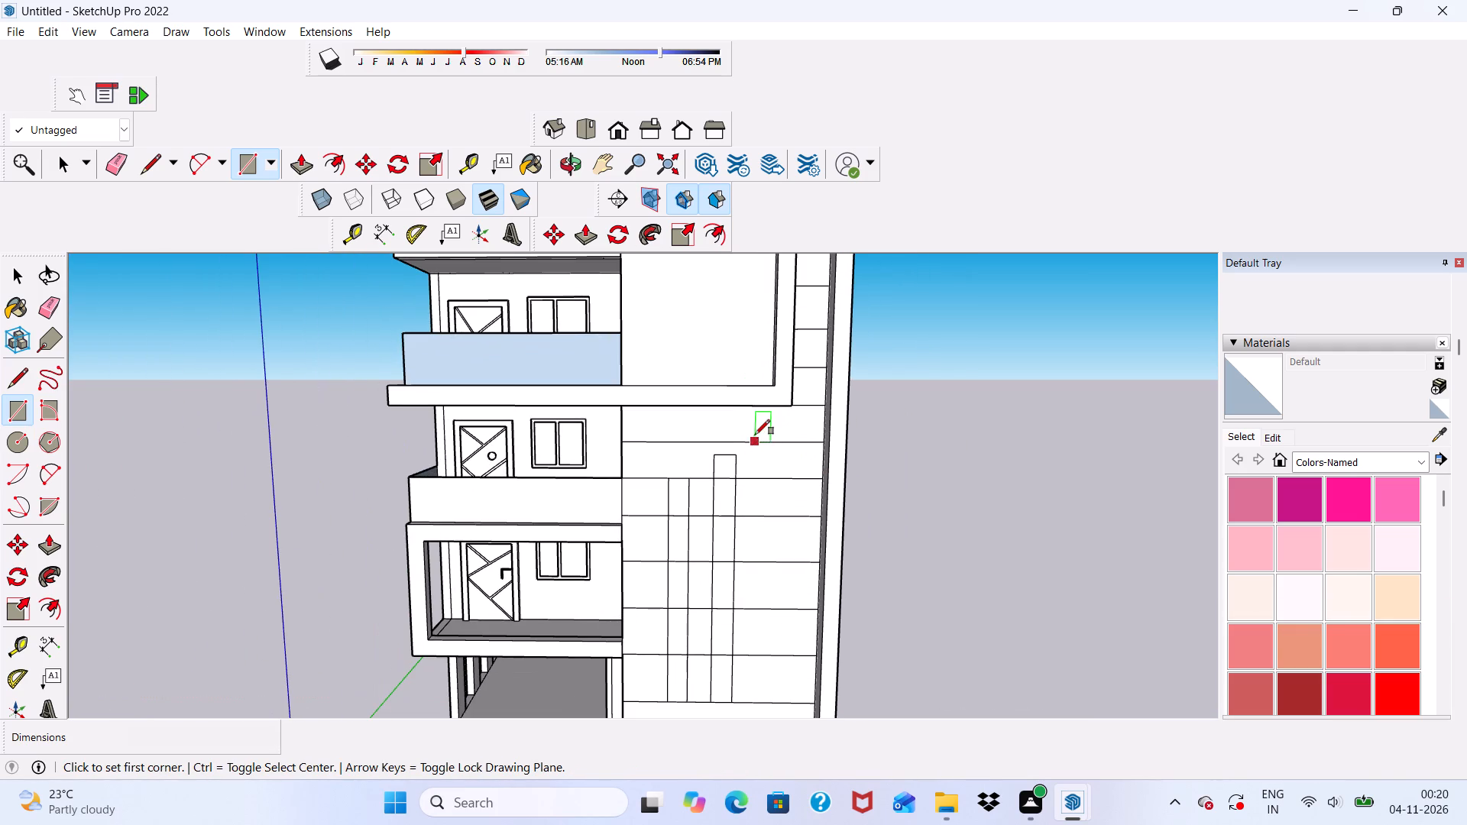
{"action": "left_click", "coordinate": [759, 430]}
{"action": "scroll", "coordinate": [772, 469], "scroll_direction": "down", "scroll_amount": 6}
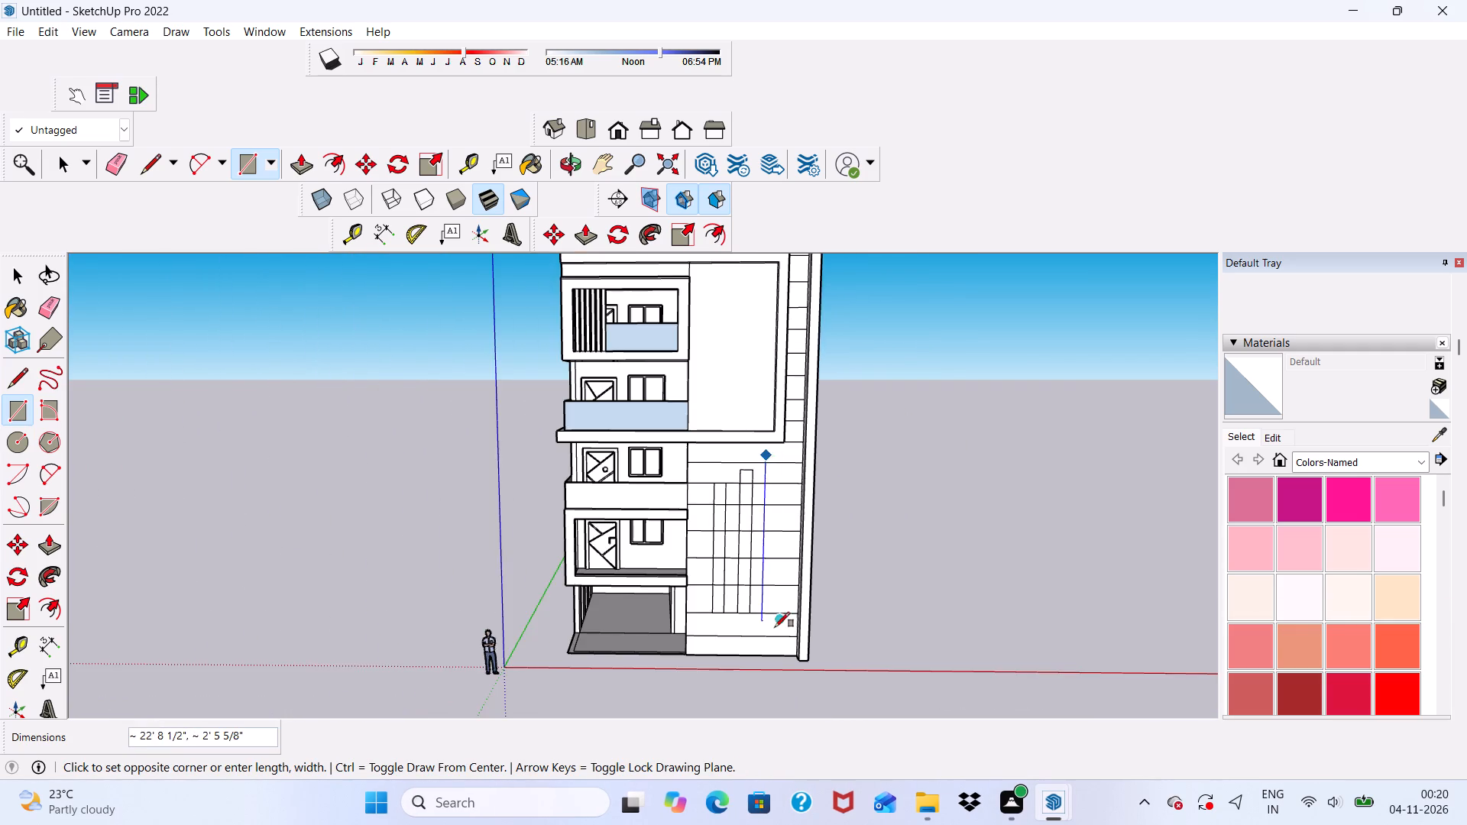
{"action": "scroll", "coordinate": [775, 628], "scroll_direction": "up", "scroll_amount": 9}
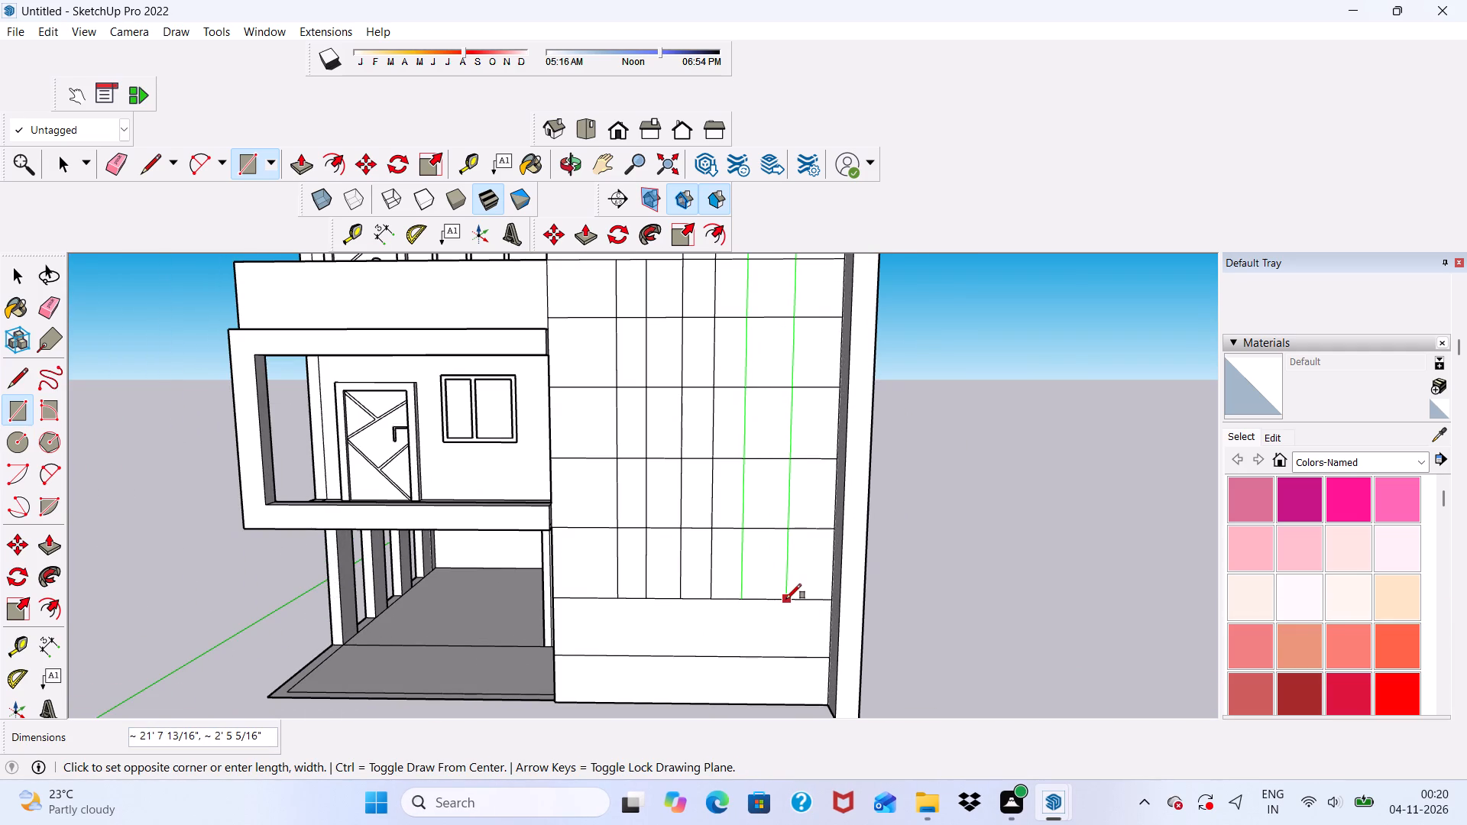
{"action": "left_click", "coordinate": [778, 599]}
{"action": "scroll", "coordinate": [746, 606], "scroll_direction": "down", "scroll_amount": 5}
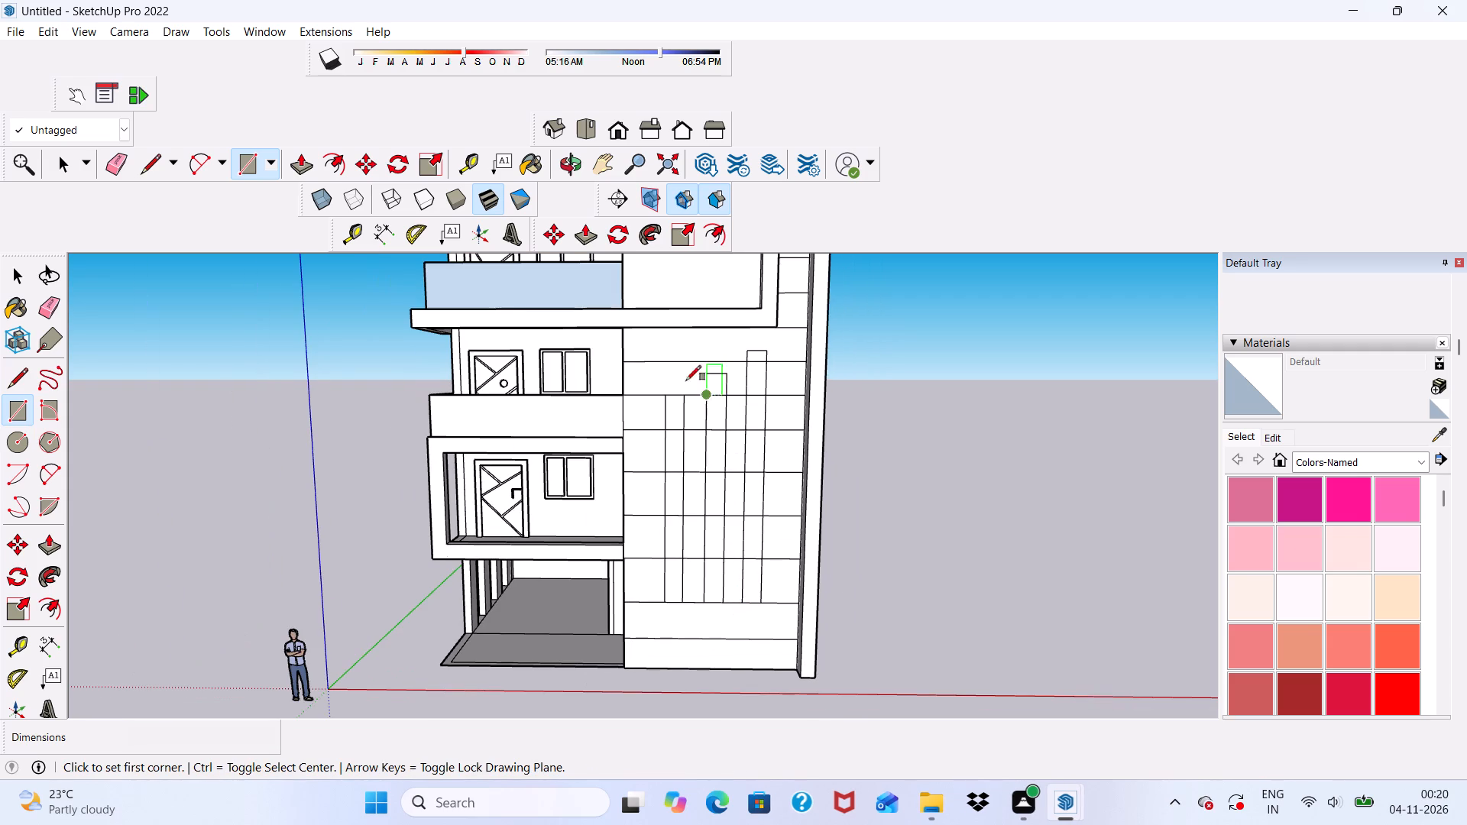
Erase the band-line segments that cross the inside of the first, shortest vertical rectangle on the front wall.
{"action": "left_click", "coordinate": [110, 170]}
{"action": "scroll", "coordinate": [583, 397], "scroll_direction": "up", "scroll_amount": 3}
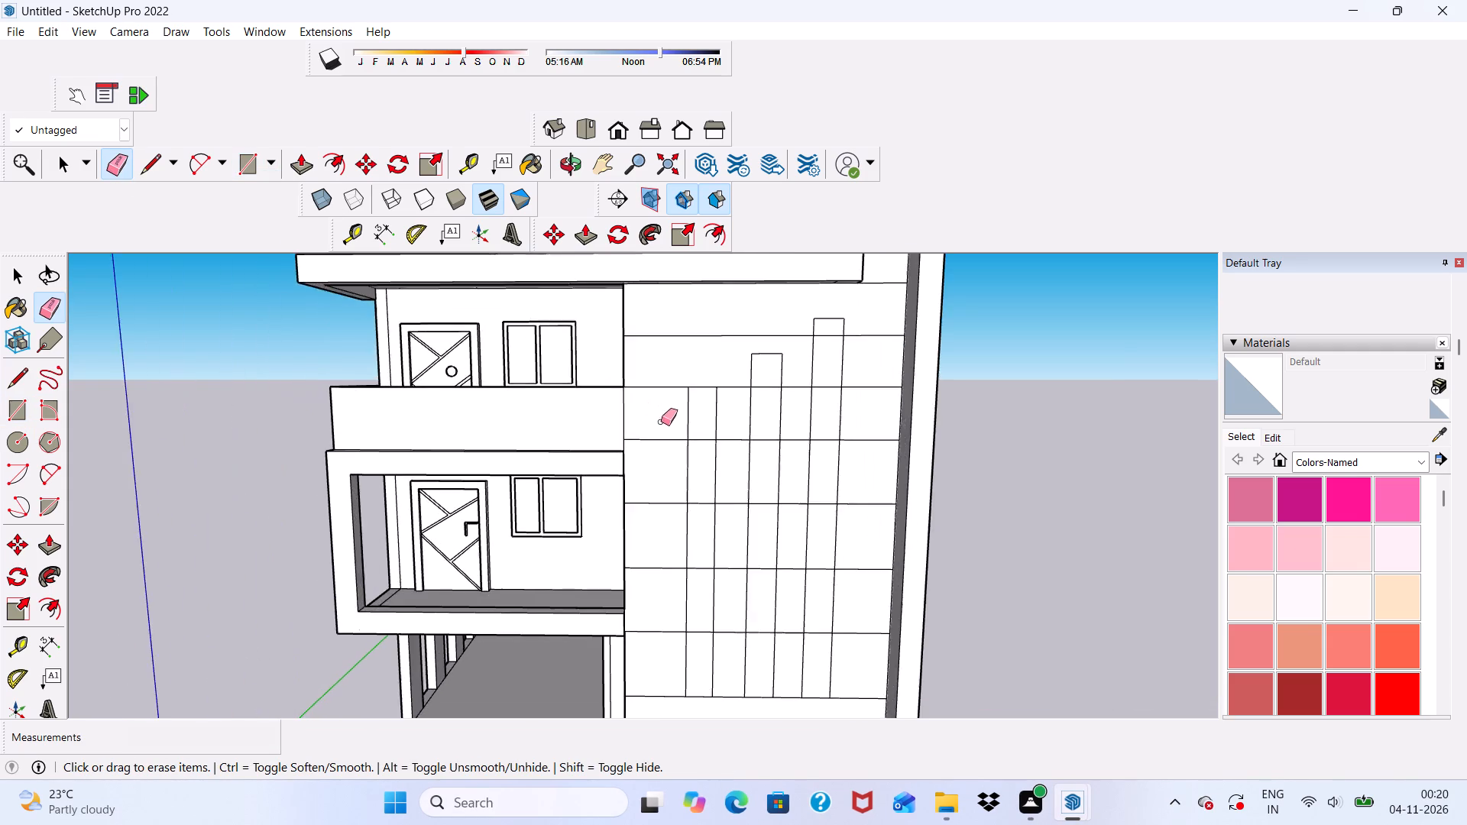
{"action": "scroll", "coordinate": [661, 422], "scroll_direction": "up", "scroll_amount": 6}
{"action": "left_click_drag", "start_coordinate": [684, 429], "coordinate": [706, 490]}
{"action": "scroll", "coordinate": [704, 432], "scroll_direction": "down", "scroll_amount": 5}
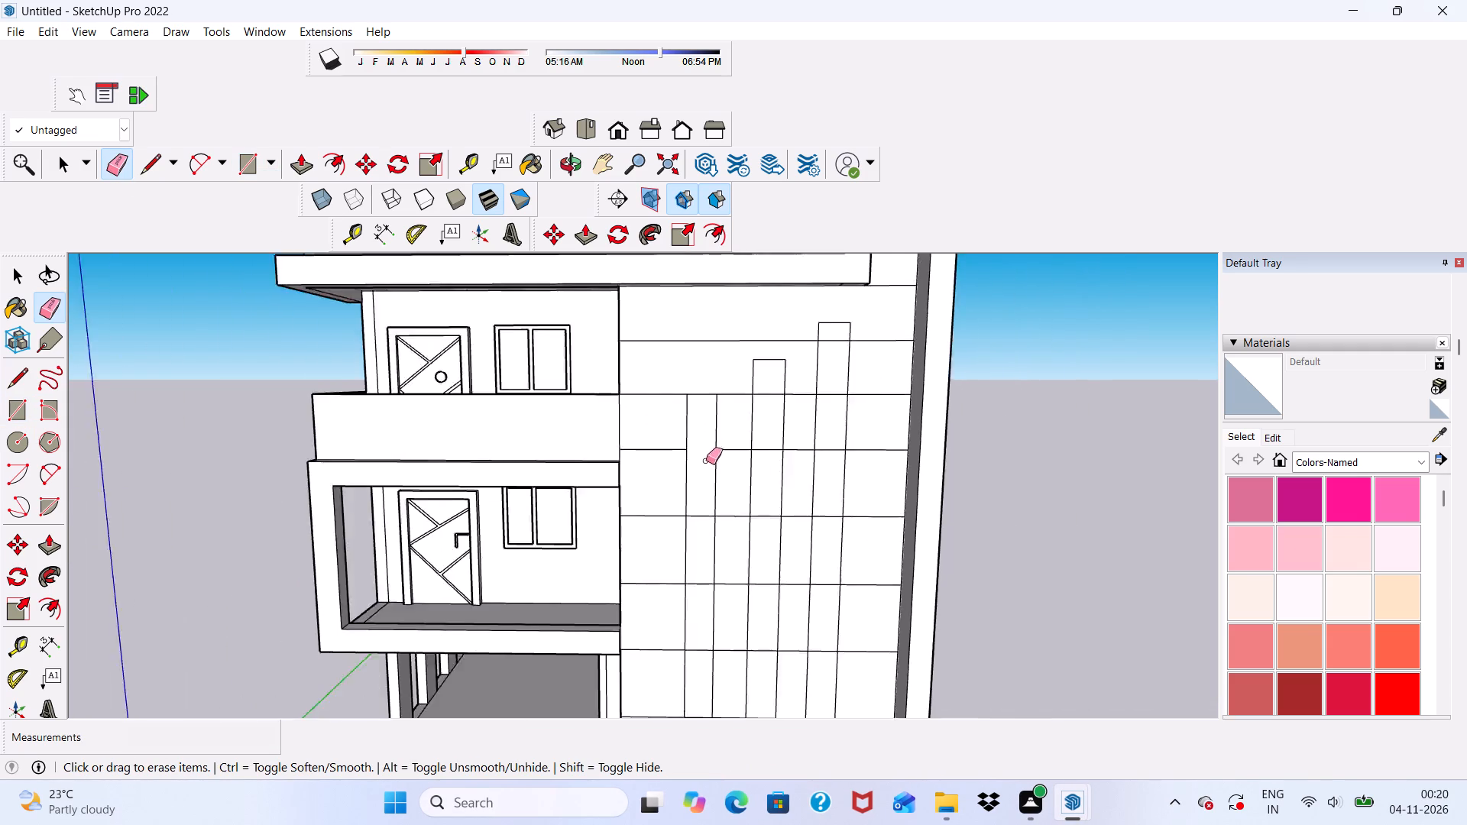
{"action": "scroll", "coordinate": [708, 461], "scroll_direction": "up", "scroll_amount": 5}
{"action": "left_click_drag", "start_coordinate": [698, 531], "coordinate": [699, 568]}
{"action": "scroll", "coordinate": [715, 383], "scroll_direction": "down", "scroll_amount": 6}
{"action": "scroll", "coordinate": [709, 574], "scroll_direction": "up", "scroll_amount": 6}
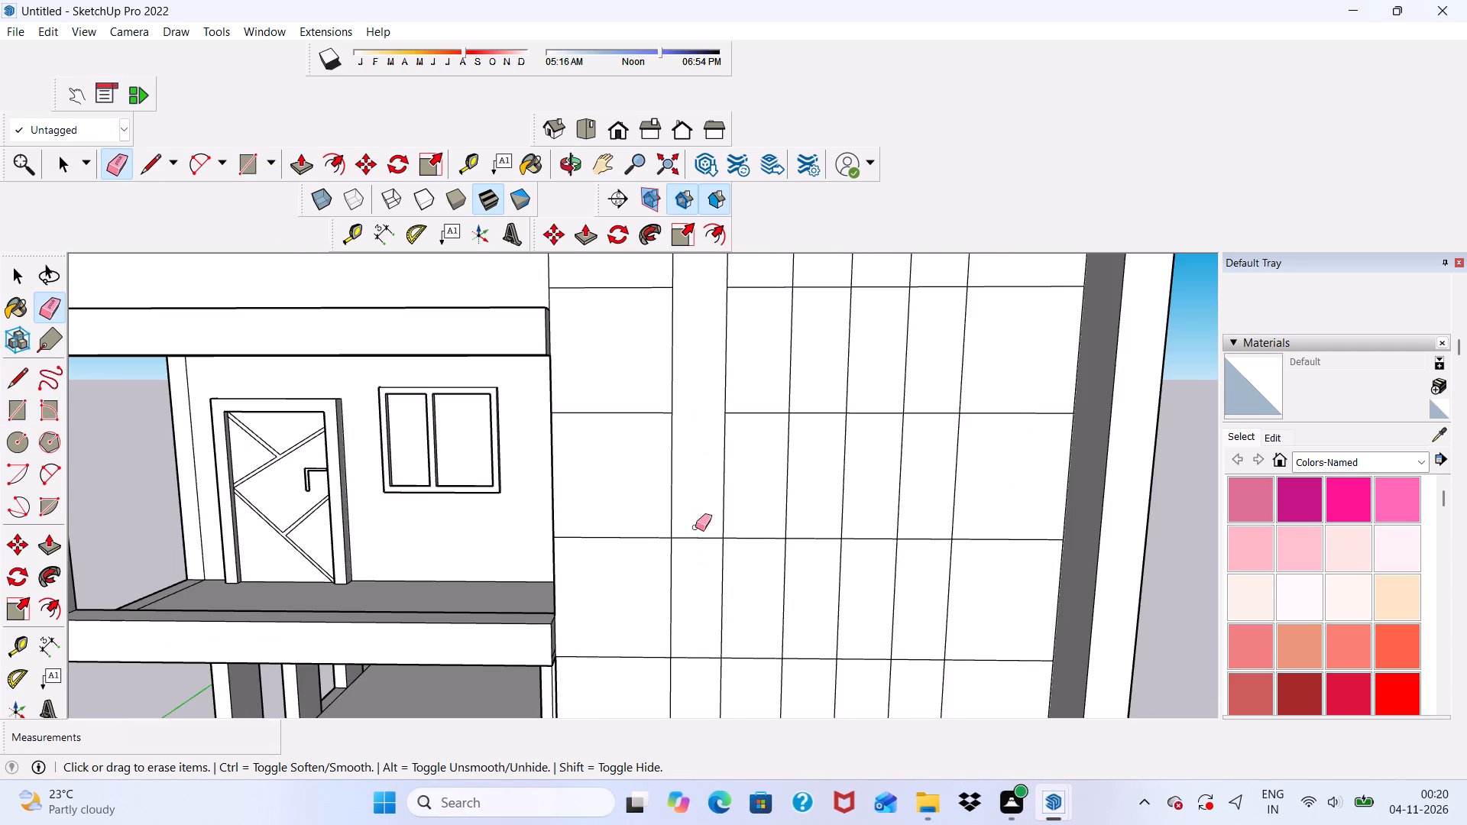
{"action": "left_click_drag", "start_coordinate": [695, 519], "coordinate": [697, 581]}
{"action": "scroll", "coordinate": [686, 493], "scroll_direction": "down", "scroll_amount": 4}
{"action": "left_click_drag", "start_coordinate": [698, 597], "coordinate": [695, 632]}
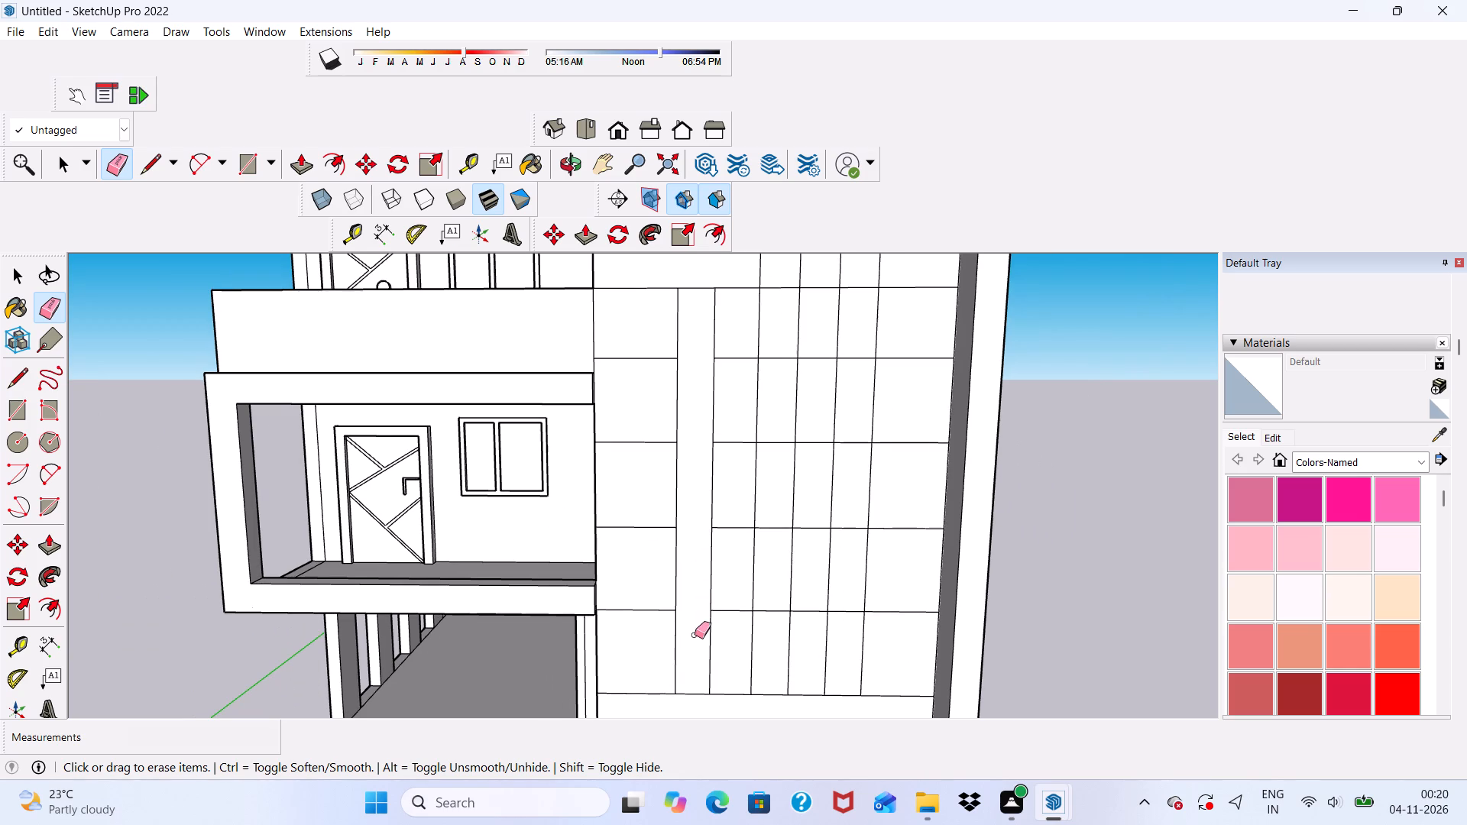
Erase the band-line segments that cross the inside of the second, middle-height vertical rectangle.
{"action": "left_click_drag", "start_coordinate": [771, 353], "coordinate": [769, 492]}
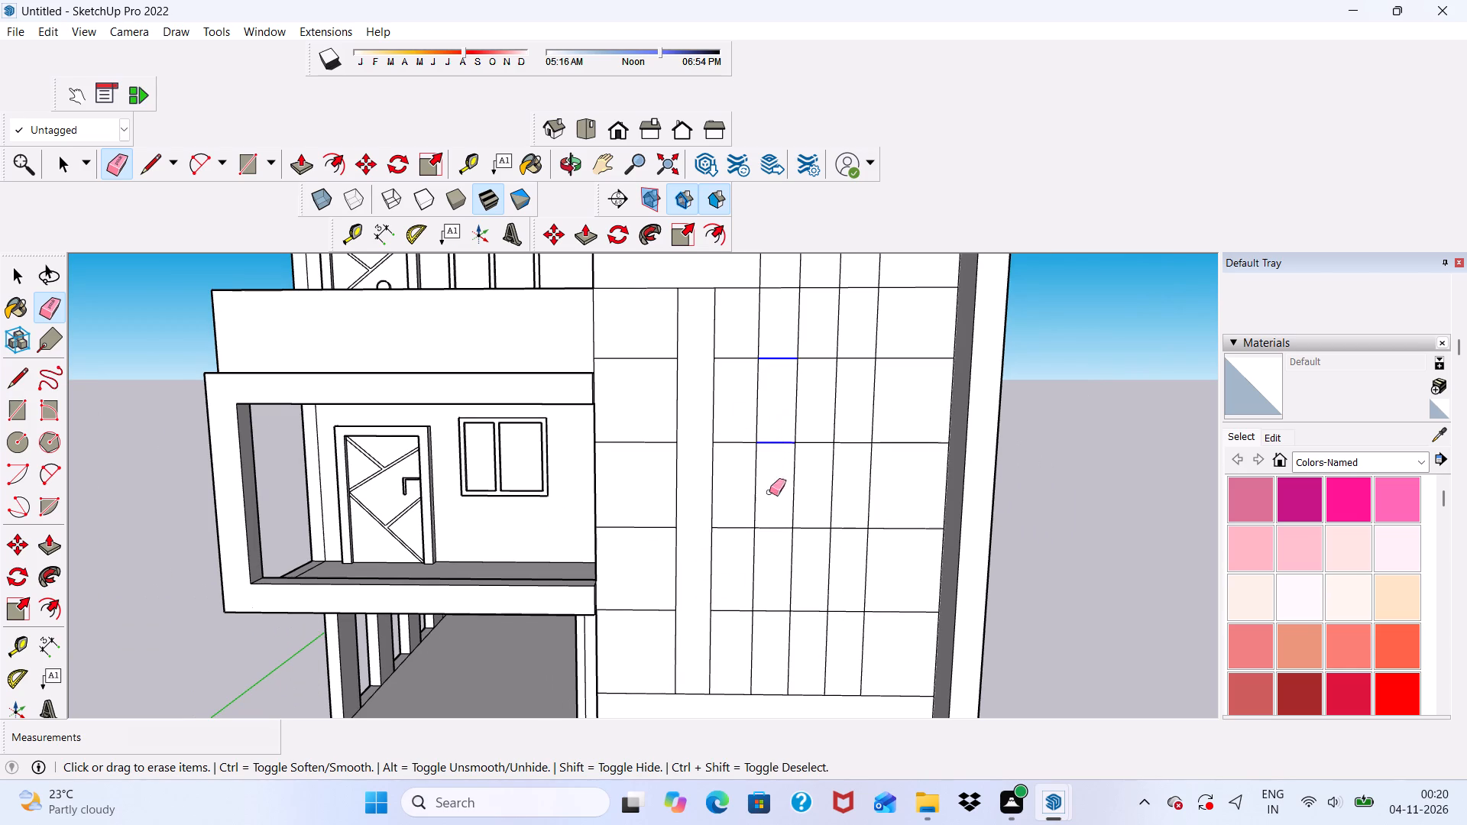
{"action": "left_click_drag", "start_coordinate": [769, 492], "coordinate": [768, 523]}
{"action": "left_click_drag", "start_coordinate": [768, 528], "coordinate": [771, 540]}
{"action": "scroll", "coordinate": [765, 432], "scroll_direction": "down", "scroll_amount": 5}
{"action": "scroll", "coordinate": [779, 552], "scroll_direction": "up", "scroll_amount": 3}
{"action": "left_click_drag", "start_coordinate": [766, 552], "coordinate": [770, 574]}
{"action": "scroll", "coordinate": [777, 273], "scroll_direction": "up", "scroll_amount": 4}
{"action": "left_click_drag", "start_coordinate": [765, 284], "coordinate": [767, 295]}
Erase the band-line segments that cross the inside of the third, tallest vertical rectangle.
{"action": "left_click_drag", "start_coordinate": [860, 279], "coordinate": [867, 392]}
{"action": "scroll", "coordinate": [853, 323], "scroll_direction": "down", "scroll_amount": 7}
{"action": "scroll", "coordinate": [878, 409], "scroll_direction": "up", "scroll_amount": 5}
{"action": "left_click_drag", "start_coordinate": [857, 416], "coordinate": [857, 455]}
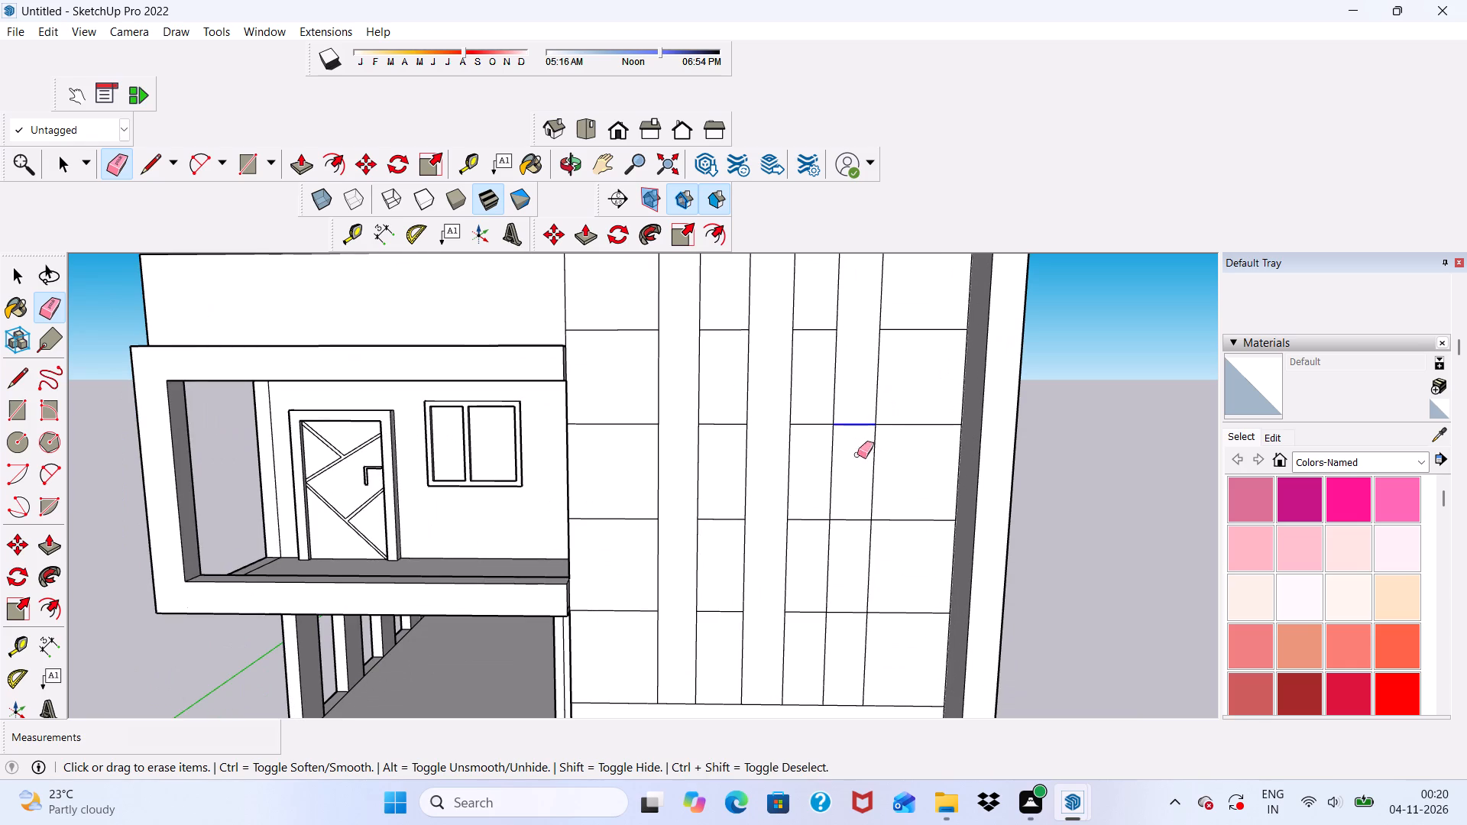
{"action": "left_click_drag", "start_coordinate": [857, 455], "coordinate": [852, 526]}
{"action": "scroll", "coordinate": [837, 407], "scroll_direction": "down", "scroll_amount": 6}
{"action": "scroll", "coordinate": [834, 508], "scroll_direction": "up", "scroll_amount": 4}
{"action": "left_click_drag", "start_coordinate": [837, 537], "coordinate": [840, 577]}
{"action": "scroll", "coordinate": [831, 516], "scroll_direction": "down", "scroll_amount": 7}
{"action": "scroll", "coordinate": [808, 315], "scroll_direction": "up", "scroll_amount": 4}
{"action": "scroll", "coordinate": [857, 367], "scroll_direction": "up", "scroll_amount": 2}
{"action": "left_click_drag", "start_coordinate": [863, 348], "coordinate": [869, 363]}
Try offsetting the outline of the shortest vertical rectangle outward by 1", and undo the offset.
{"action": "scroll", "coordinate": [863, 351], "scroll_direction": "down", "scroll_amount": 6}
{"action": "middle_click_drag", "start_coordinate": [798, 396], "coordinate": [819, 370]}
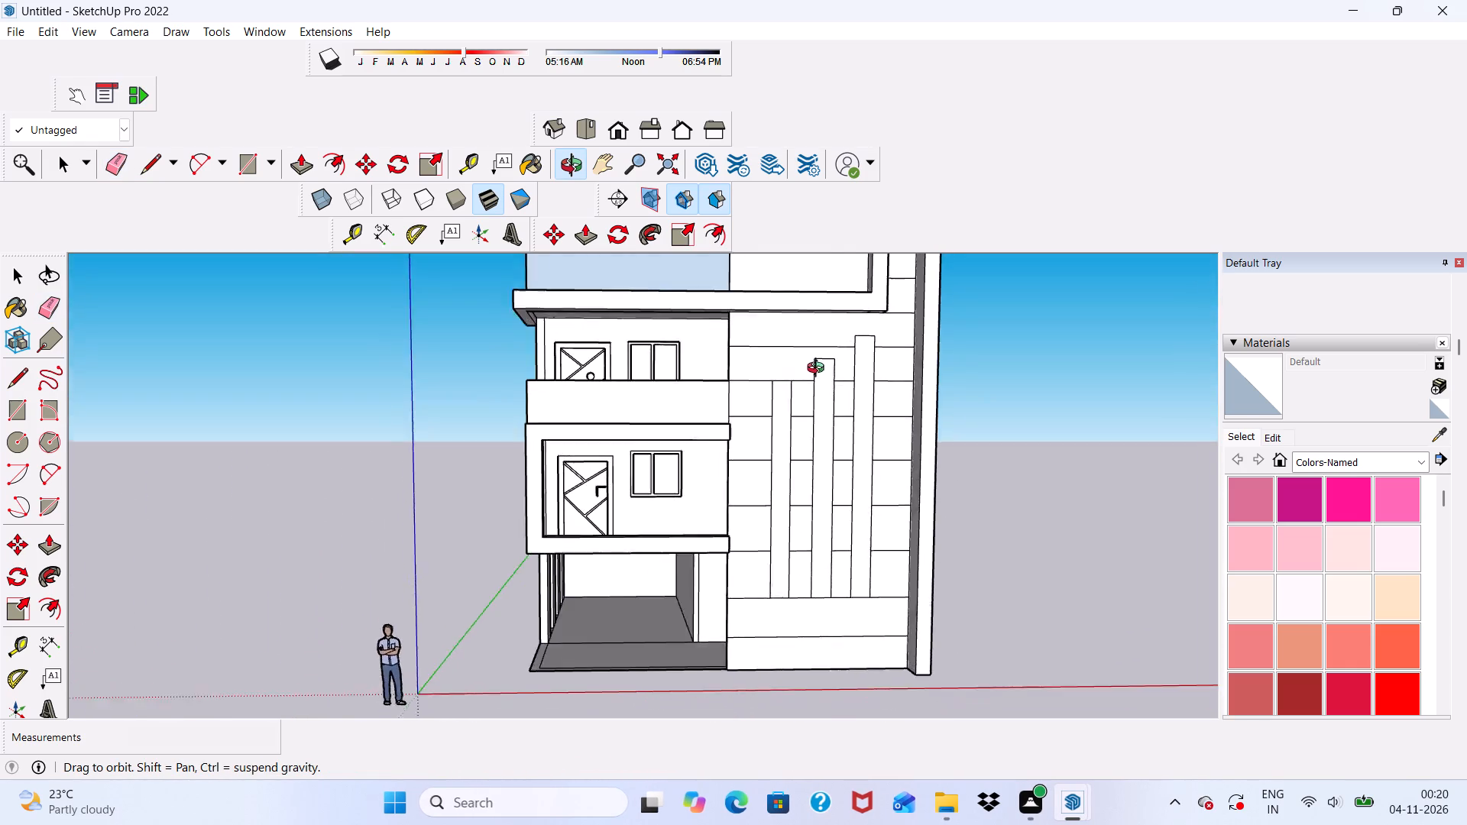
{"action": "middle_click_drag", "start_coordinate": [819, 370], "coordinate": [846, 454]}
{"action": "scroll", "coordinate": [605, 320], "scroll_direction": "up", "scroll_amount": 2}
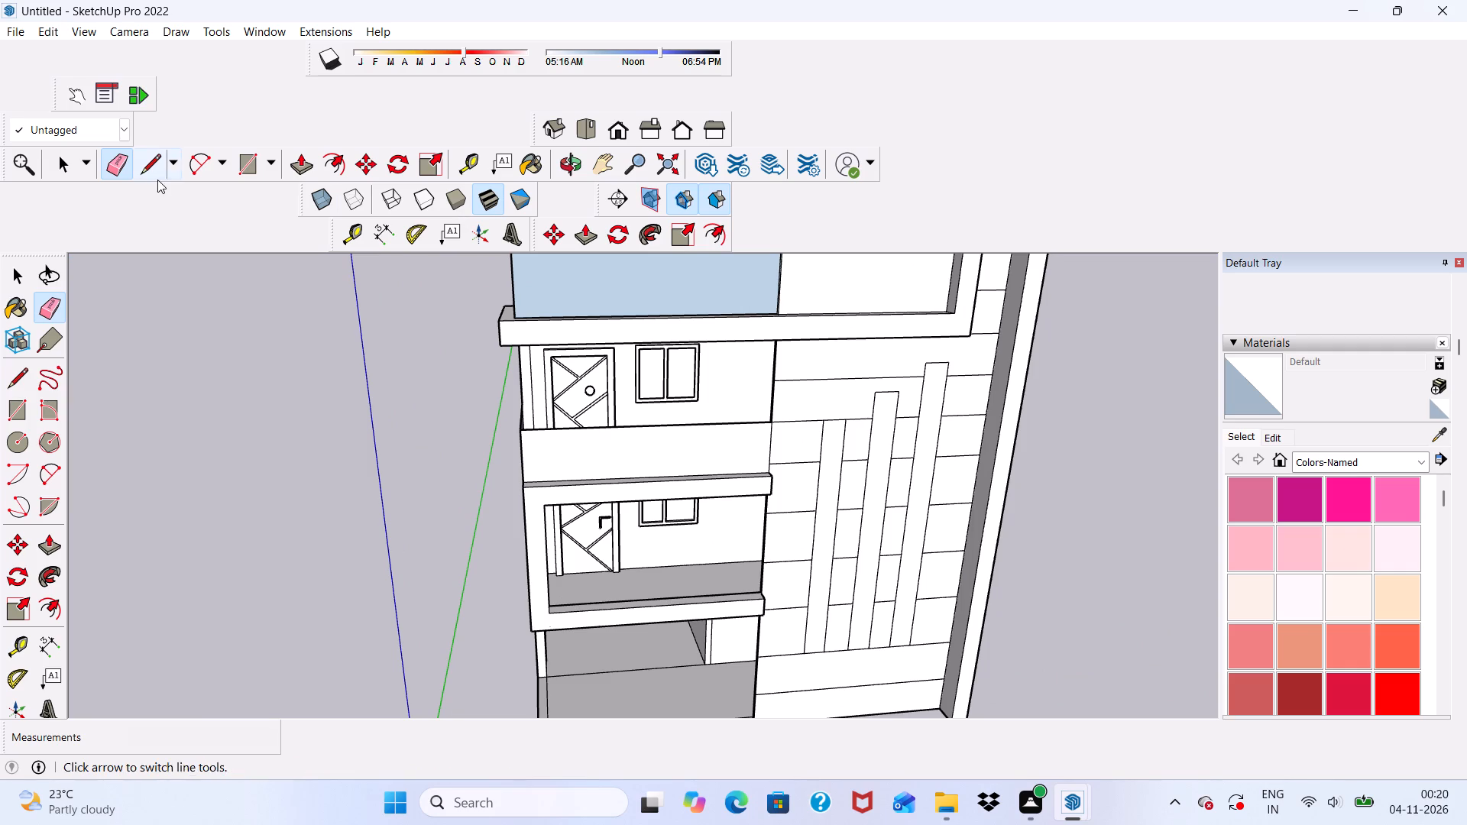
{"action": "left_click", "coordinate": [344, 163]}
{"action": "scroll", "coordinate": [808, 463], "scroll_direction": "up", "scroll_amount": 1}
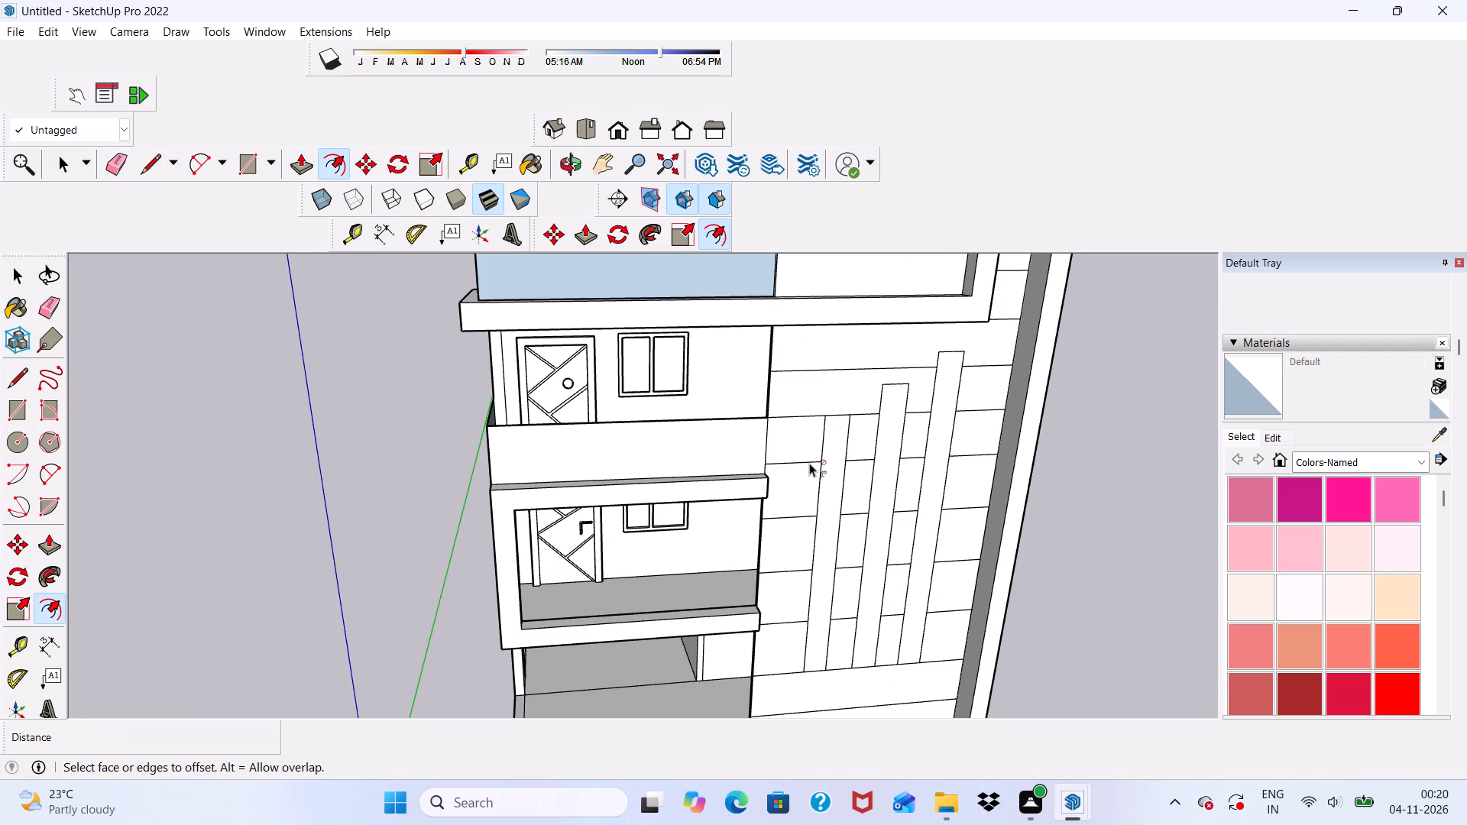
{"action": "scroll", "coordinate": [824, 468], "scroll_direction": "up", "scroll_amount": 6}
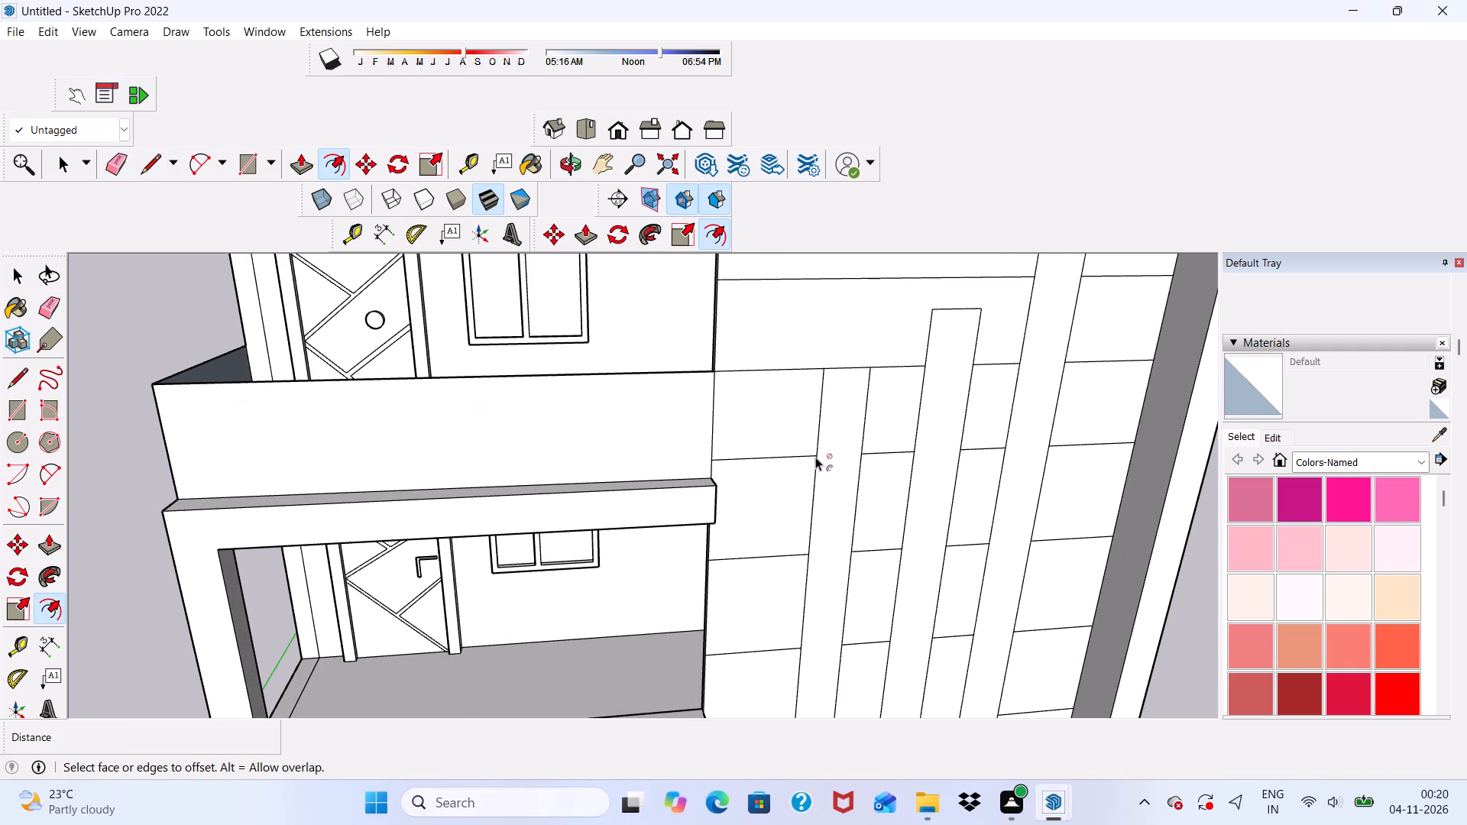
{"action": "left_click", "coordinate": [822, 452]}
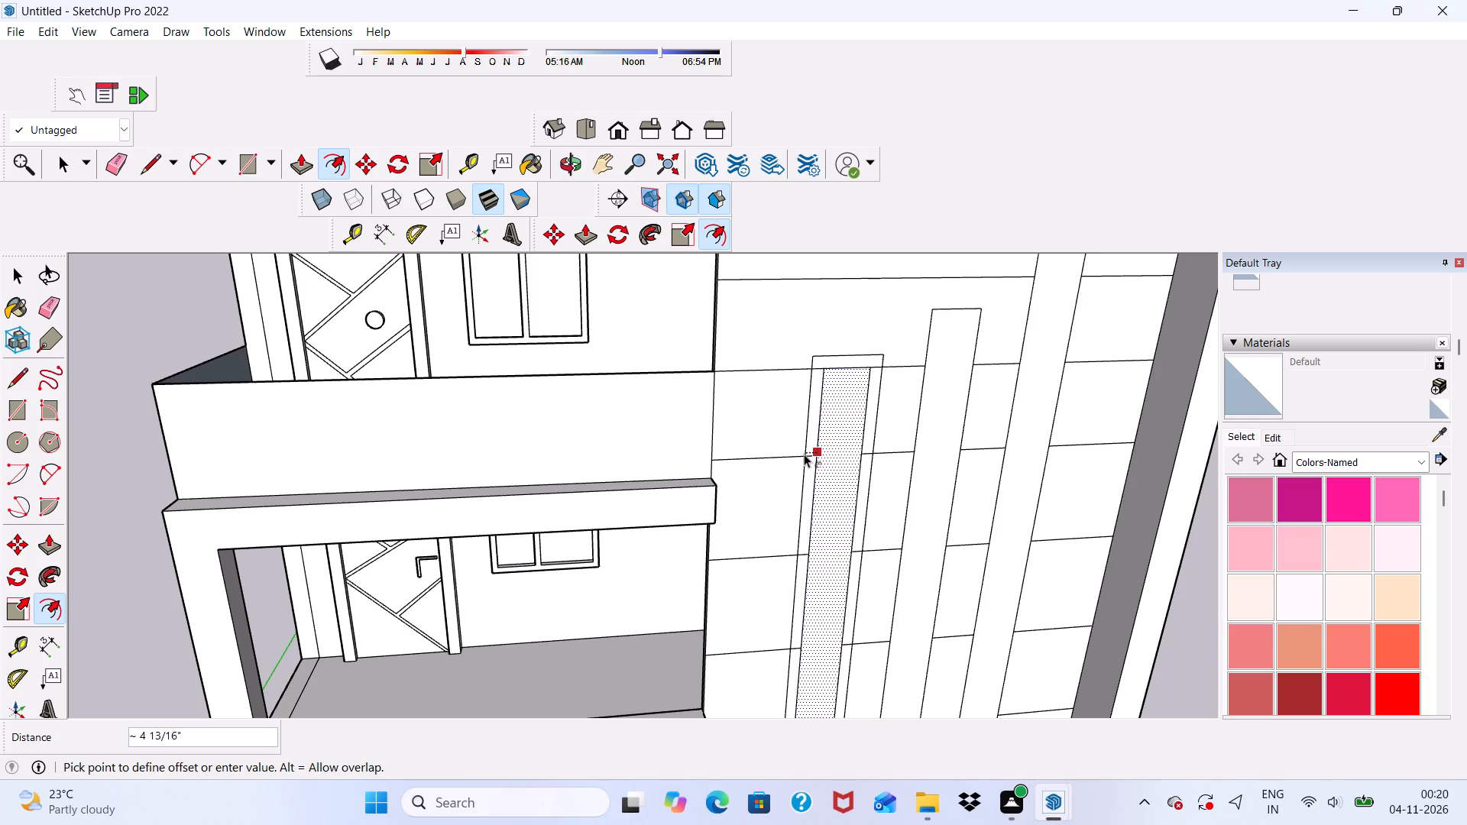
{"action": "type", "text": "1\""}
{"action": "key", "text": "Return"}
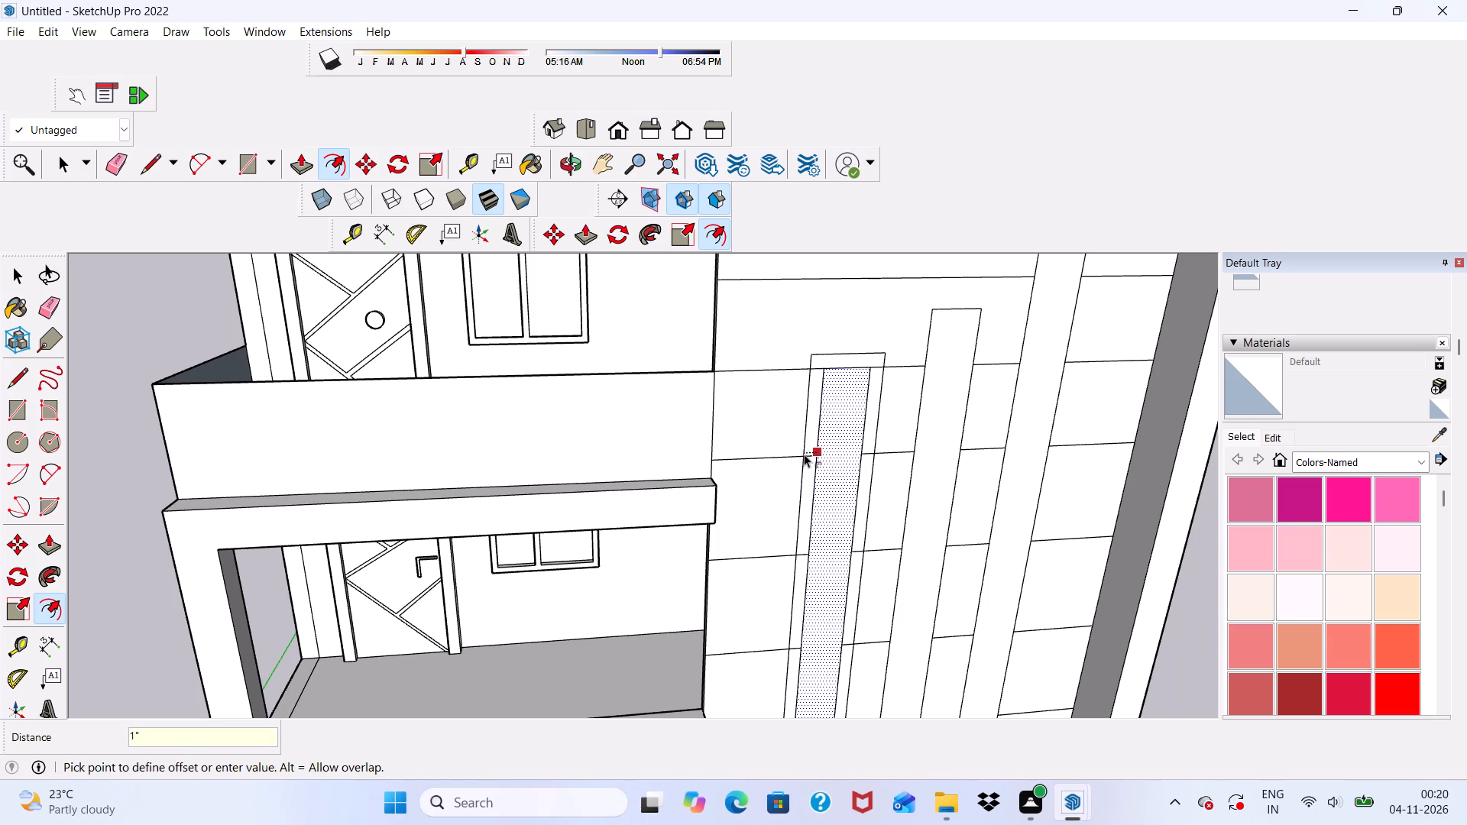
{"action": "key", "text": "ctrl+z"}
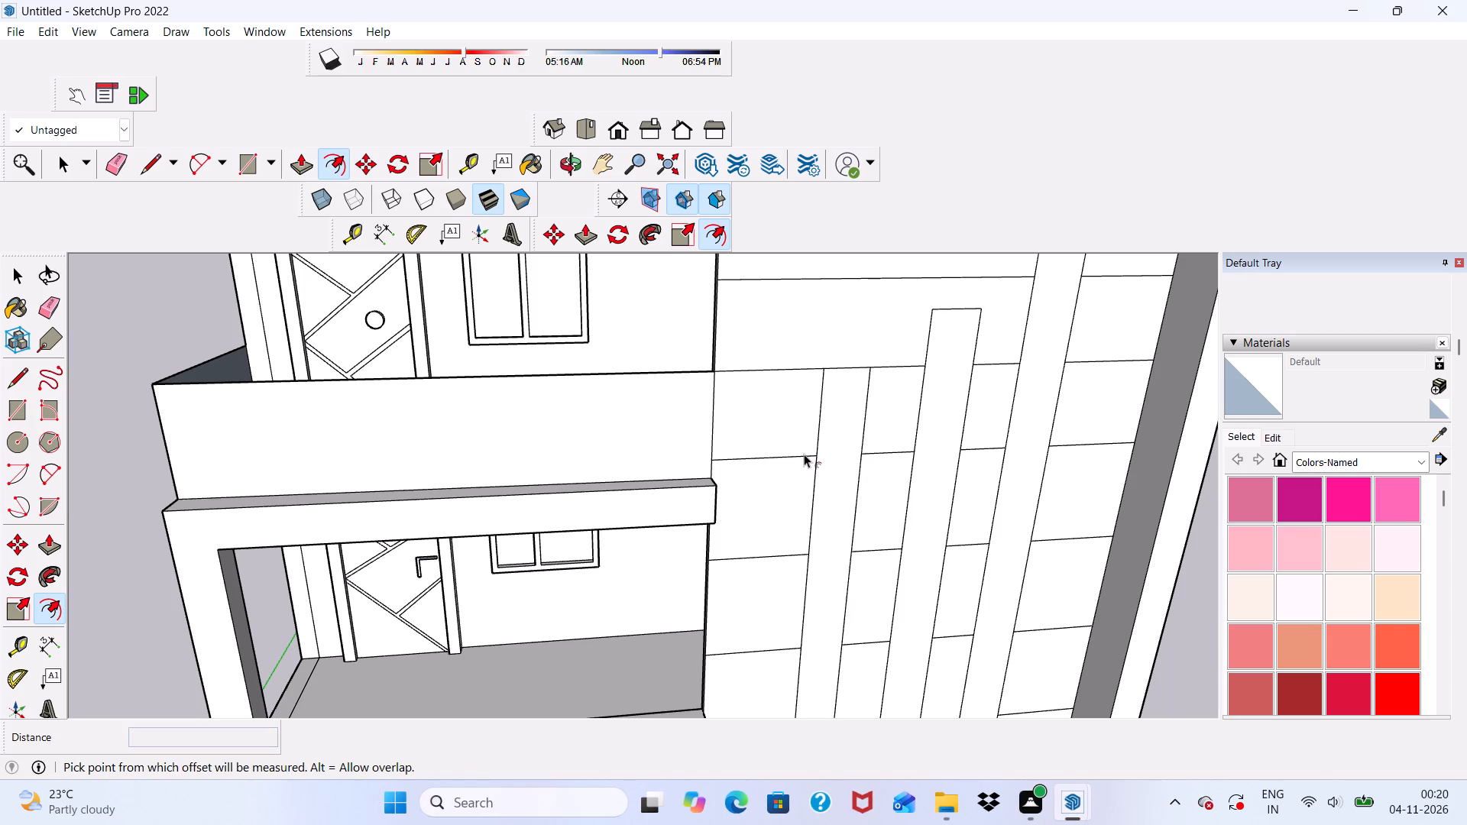
Offset the outline of the shortest vertical rectangle outward by 3".
{"action": "scroll", "coordinate": [826, 409], "scroll_direction": "up", "scroll_amount": 3}
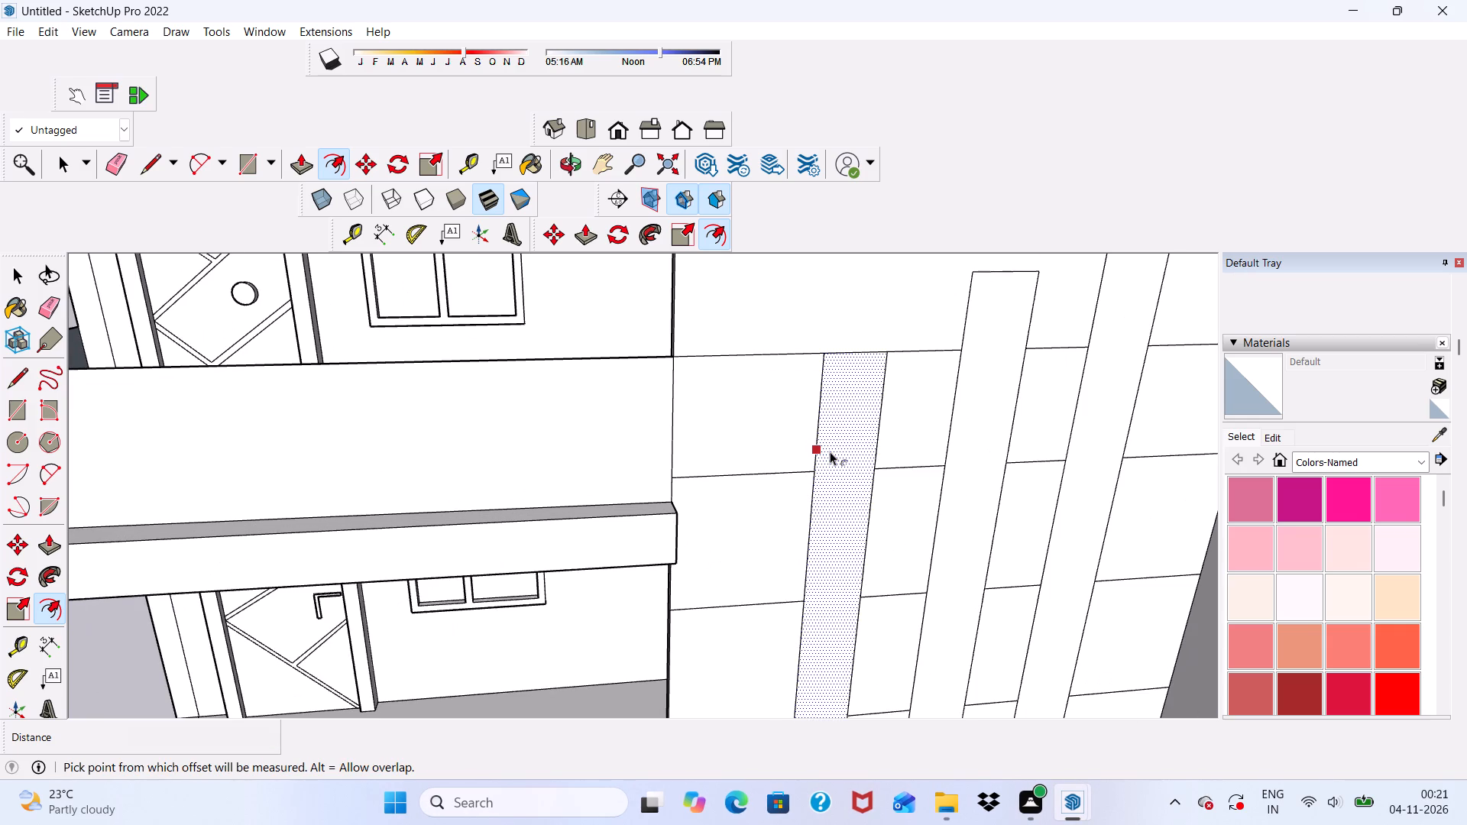
{"action": "left_click", "coordinate": [829, 447]}
{"action": "type", "text": "3\""}
{"action": "key", "text": "Return"}
Offset the outline of the middle vertical rectangle outward by 3".
{"action": "scroll", "coordinate": [978, 222], "scroll_direction": "up", "scroll_amount": 2}
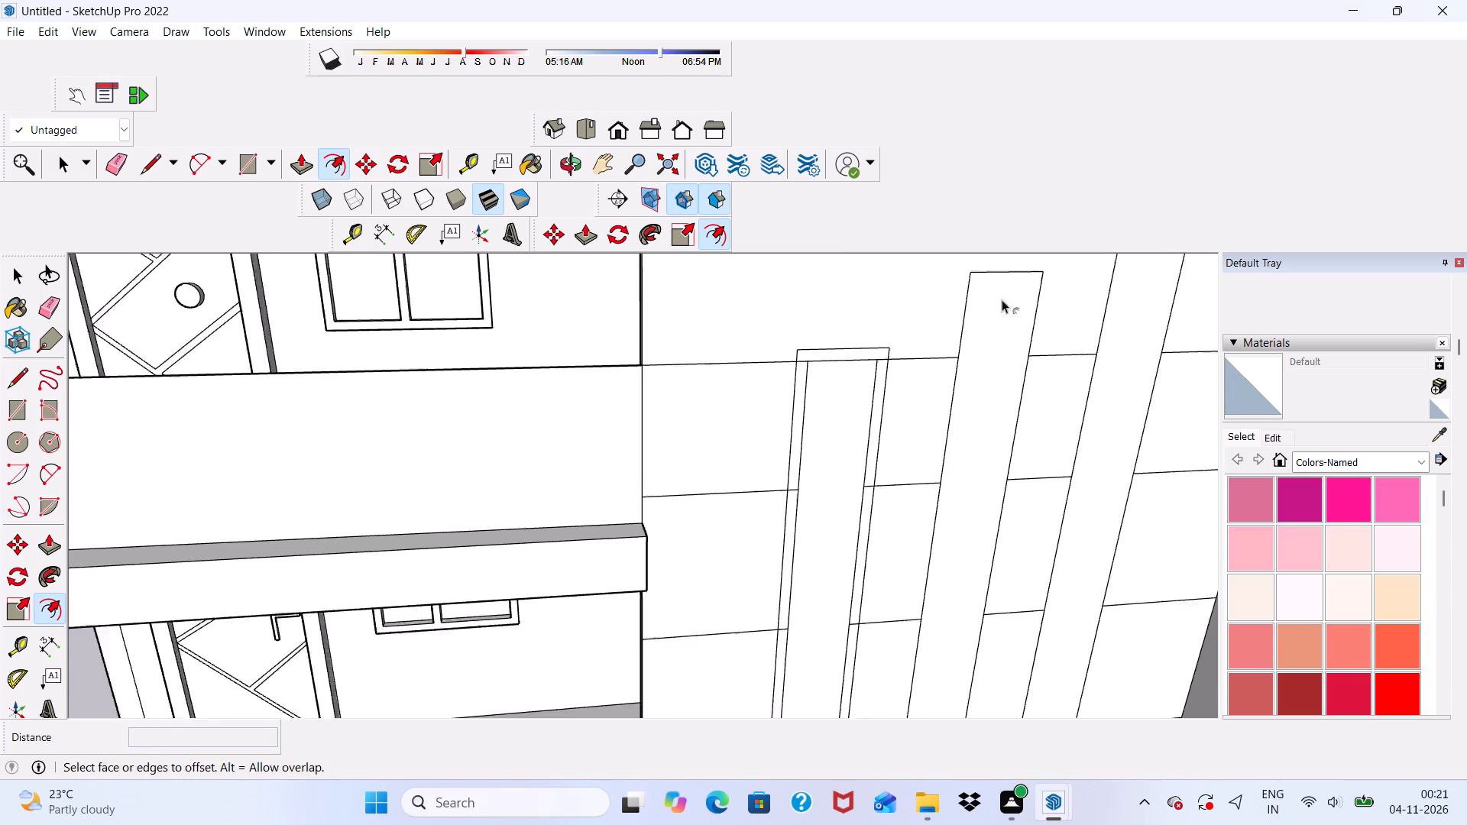
{"action": "scroll", "coordinate": [1002, 299], "scroll_direction": "up", "scroll_amount": 1}
{"action": "left_click", "coordinate": [961, 406]}
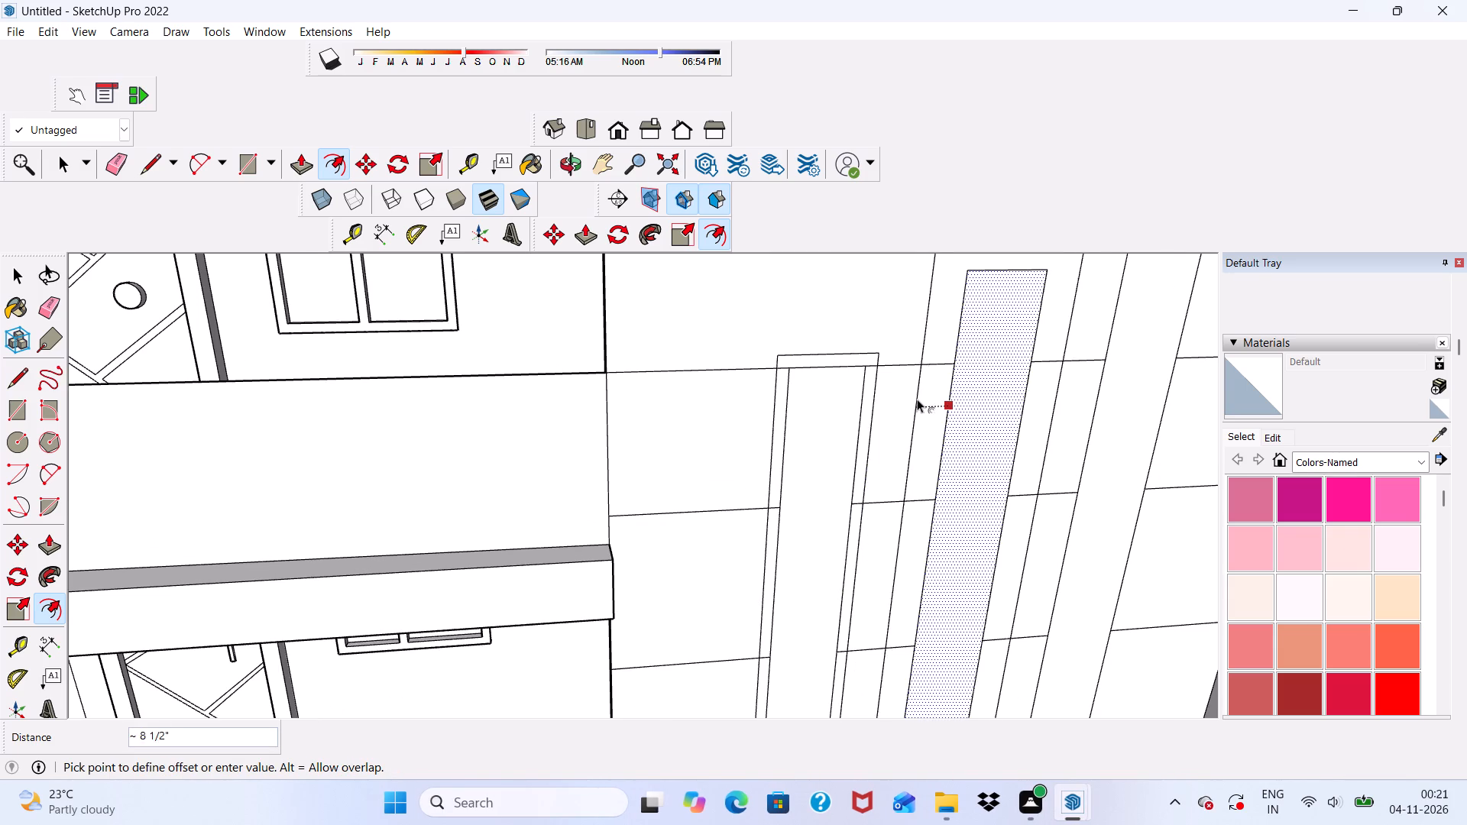
{"action": "type", "text": "3\""}
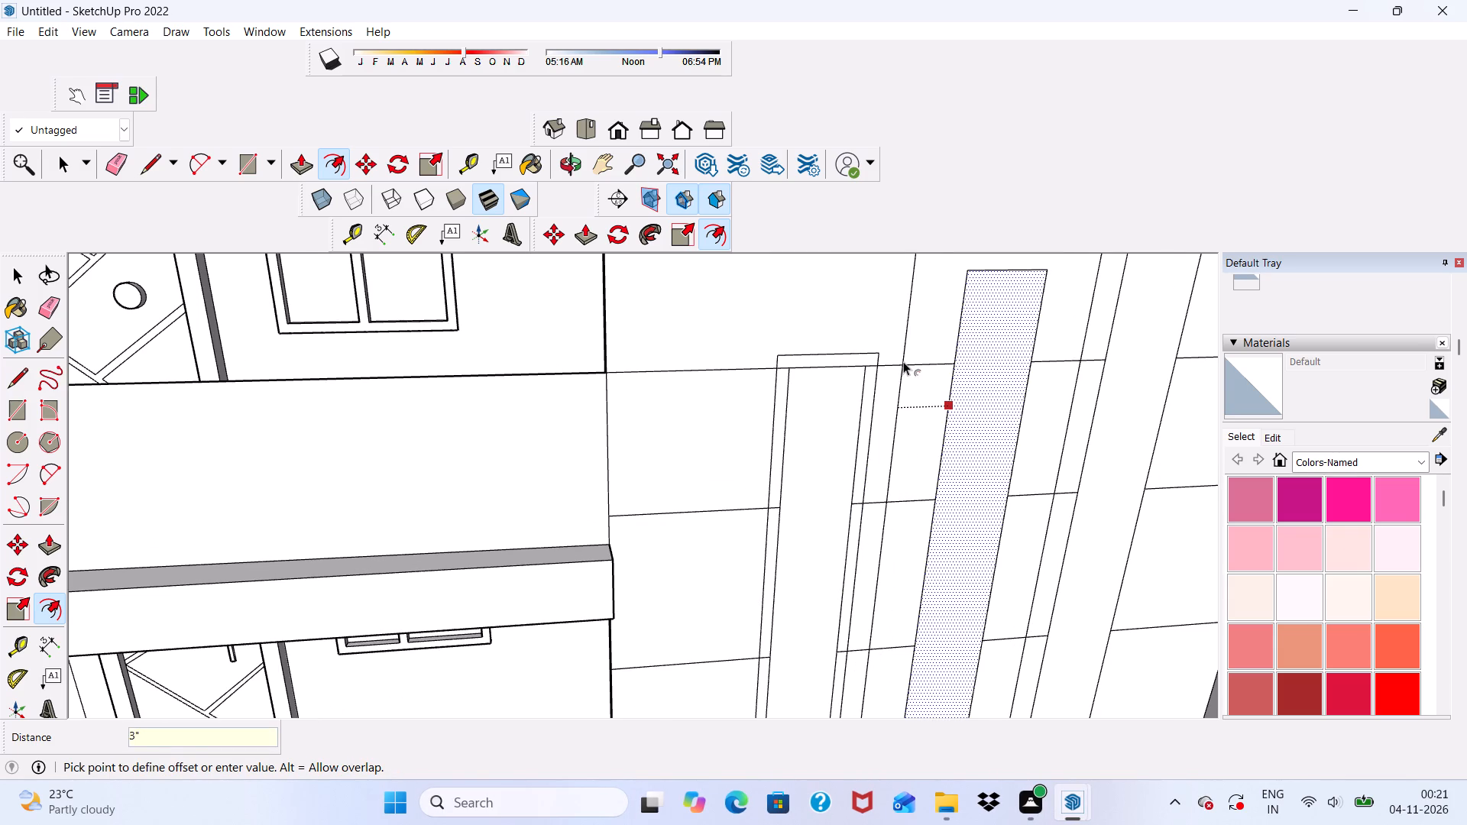
{"action": "key", "text": "Return"}
Offset the outline of the tallest vertical rectangle outward by 3".
{"action": "scroll", "coordinate": [1185, 493], "scroll_direction": "up", "scroll_amount": 2}
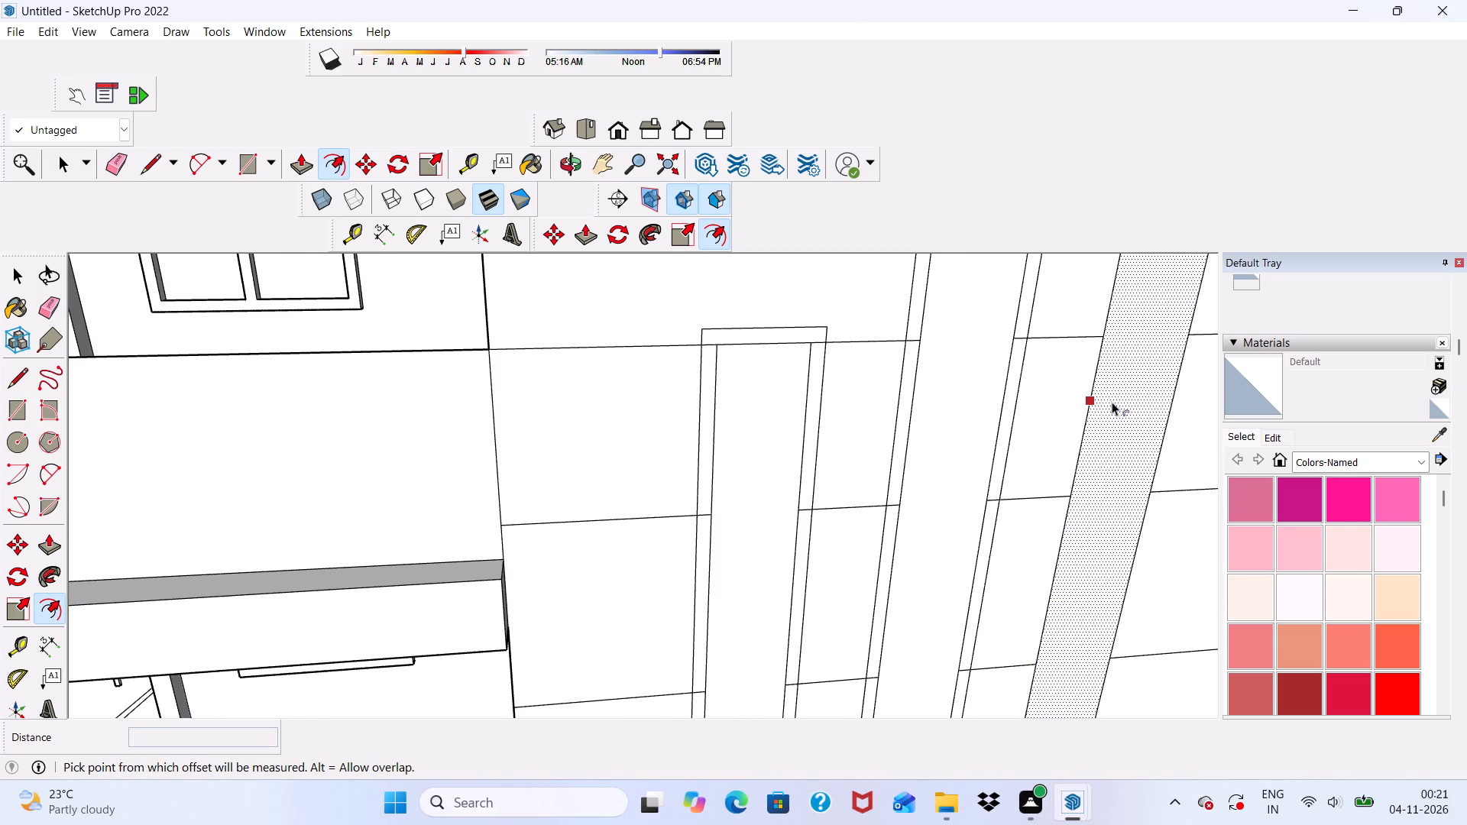
{"action": "left_click", "coordinate": [1112, 402]}
{"action": "key", "text": "3"}
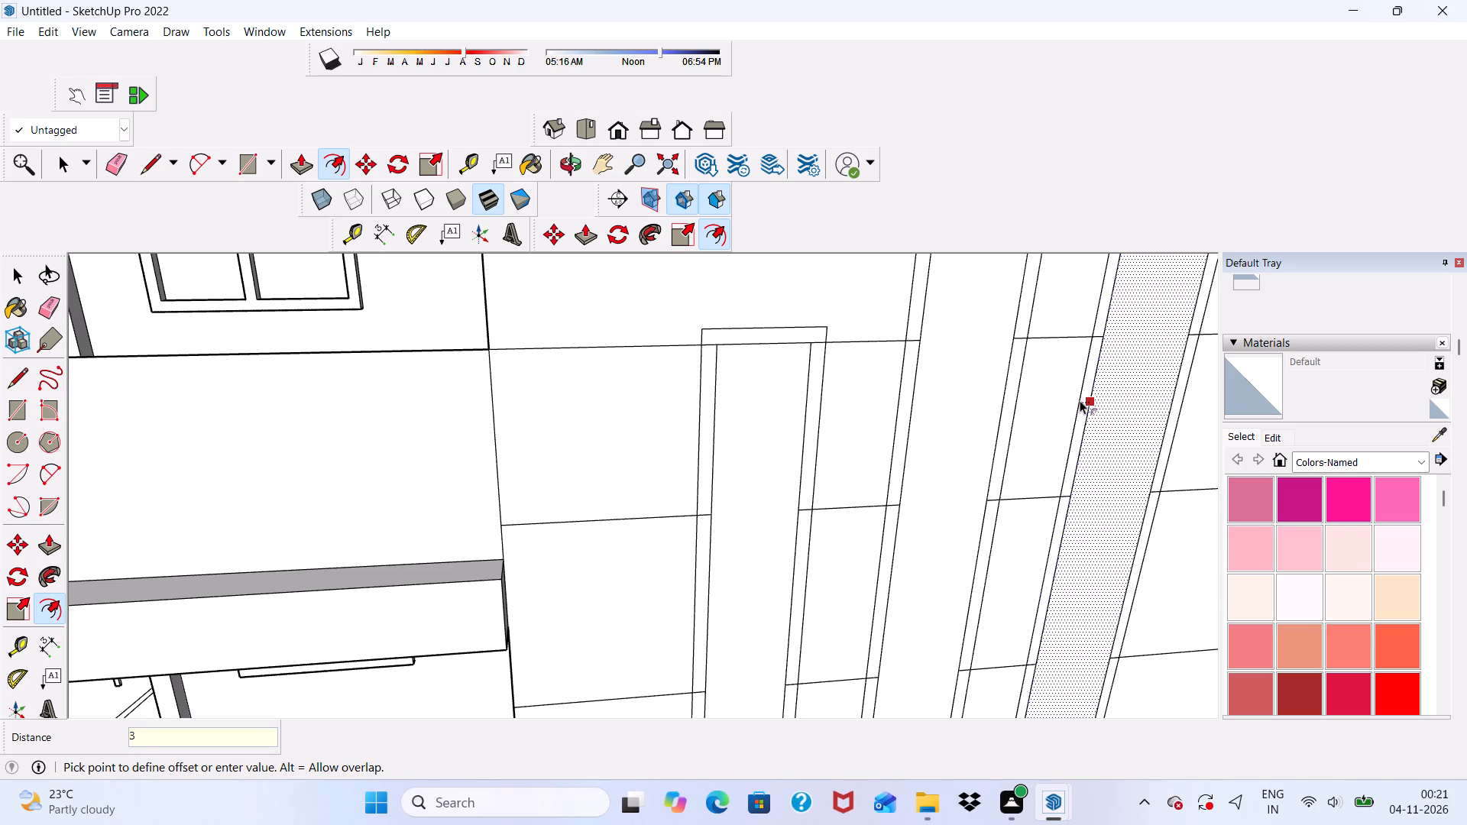
{"action": "key", "text": "shift+quotedbl"}
{"action": "key", "text": "Return"}
Erase the pieces of the top two crossing band lines inside the 3" border of the shortest vertical rectangle.
{"action": "scroll", "coordinate": [891, 364], "scroll_direction": "down", "scroll_amount": 7}
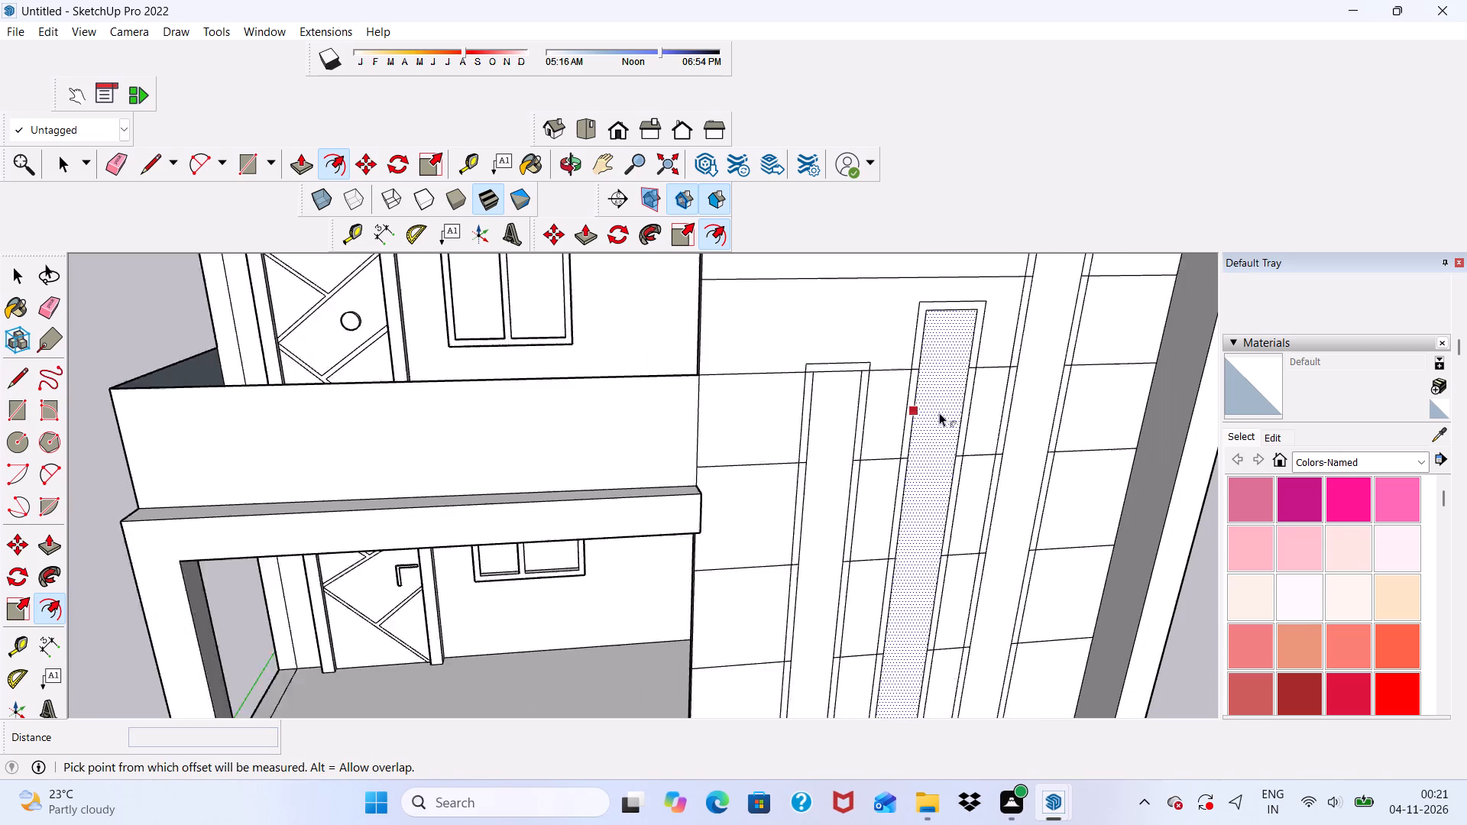
{"action": "scroll", "coordinate": [939, 412], "scroll_direction": "down", "scroll_amount": 1}
{"action": "middle_click_drag", "start_coordinate": [913, 400], "coordinate": [874, 376]}
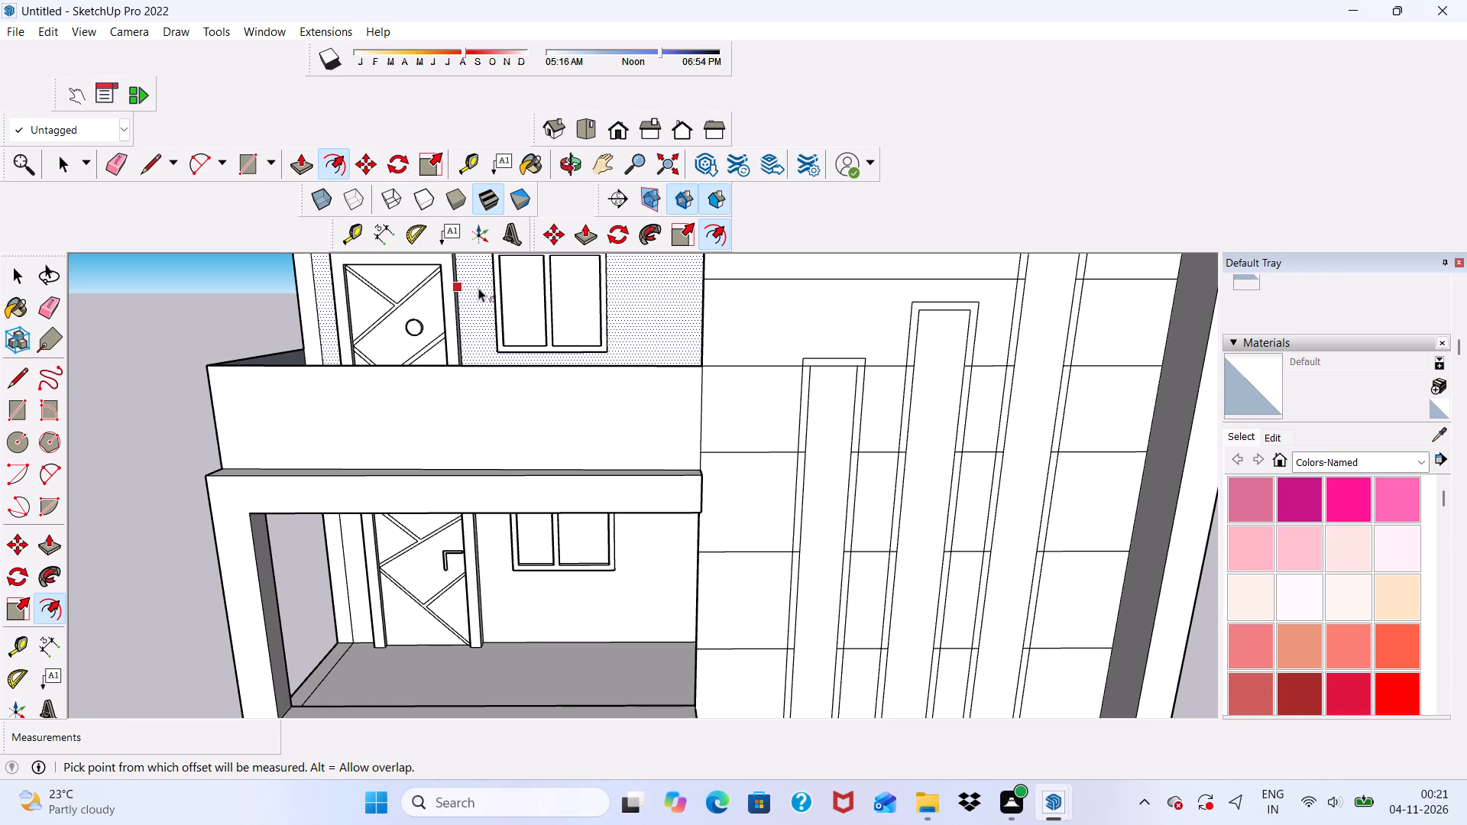
{"action": "scroll", "coordinate": [617, 545], "scroll_direction": "down", "scroll_amount": 1}
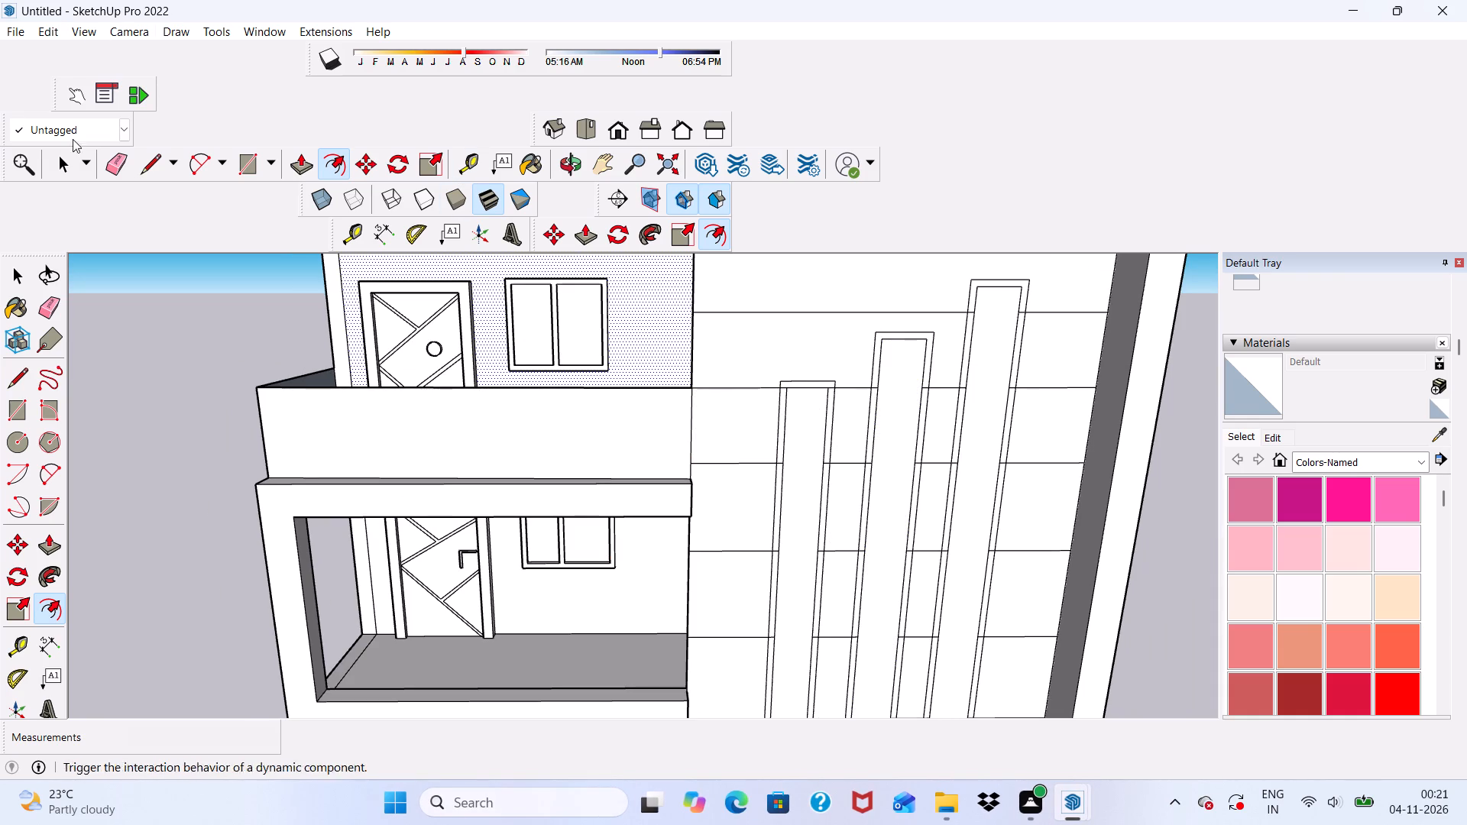
{"action": "left_click", "coordinate": [106, 167]}
{"action": "scroll", "coordinate": [623, 448], "scroll_direction": "up", "scroll_amount": 5}
{"action": "scroll", "coordinate": [858, 361], "scroll_direction": "up", "scroll_amount": 6}
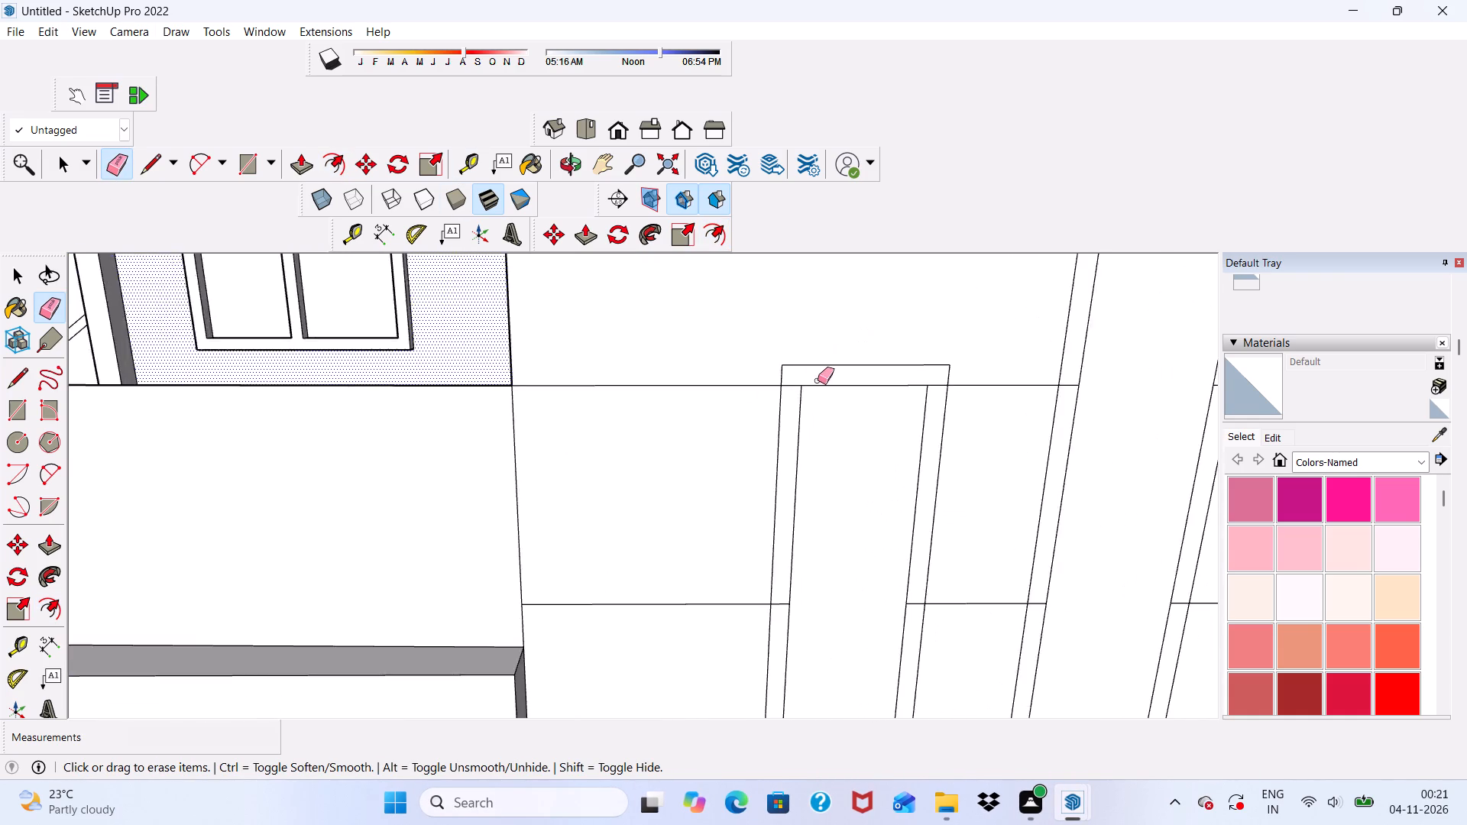
{"action": "scroll", "coordinate": [818, 380], "scroll_direction": "up", "scroll_amount": 8}
{"action": "left_click", "coordinate": [785, 380]}
{"action": "left_click", "coordinate": [782, 385]}
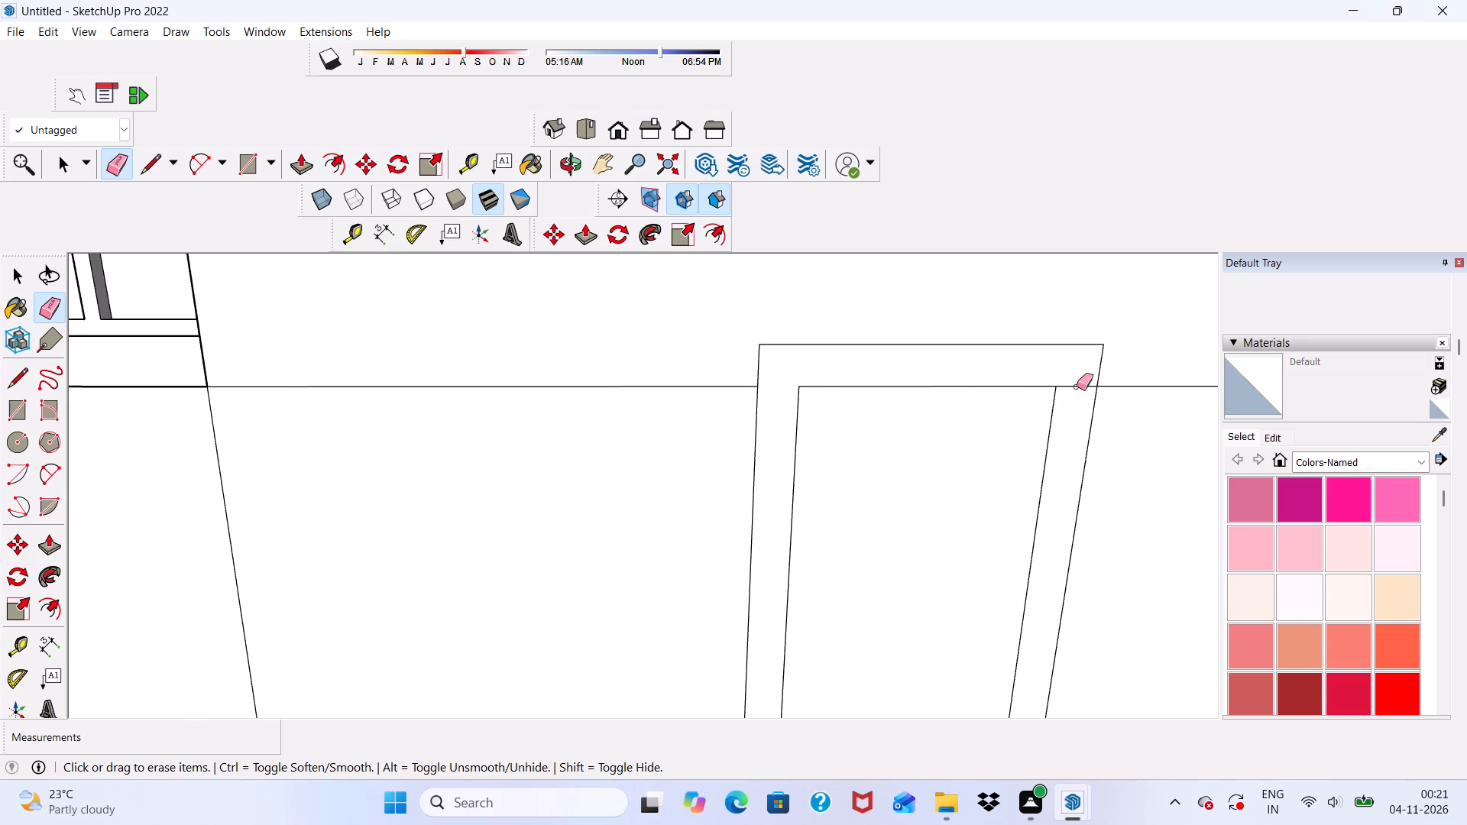
{"action": "left_click_drag", "start_coordinate": [1077, 383], "coordinate": [1079, 394]}
{"action": "scroll", "coordinate": [1007, 353], "scroll_direction": "down", "scroll_amount": 16}
{"action": "scroll", "coordinate": [866, 568], "scroll_direction": "up", "scroll_amount": 6}
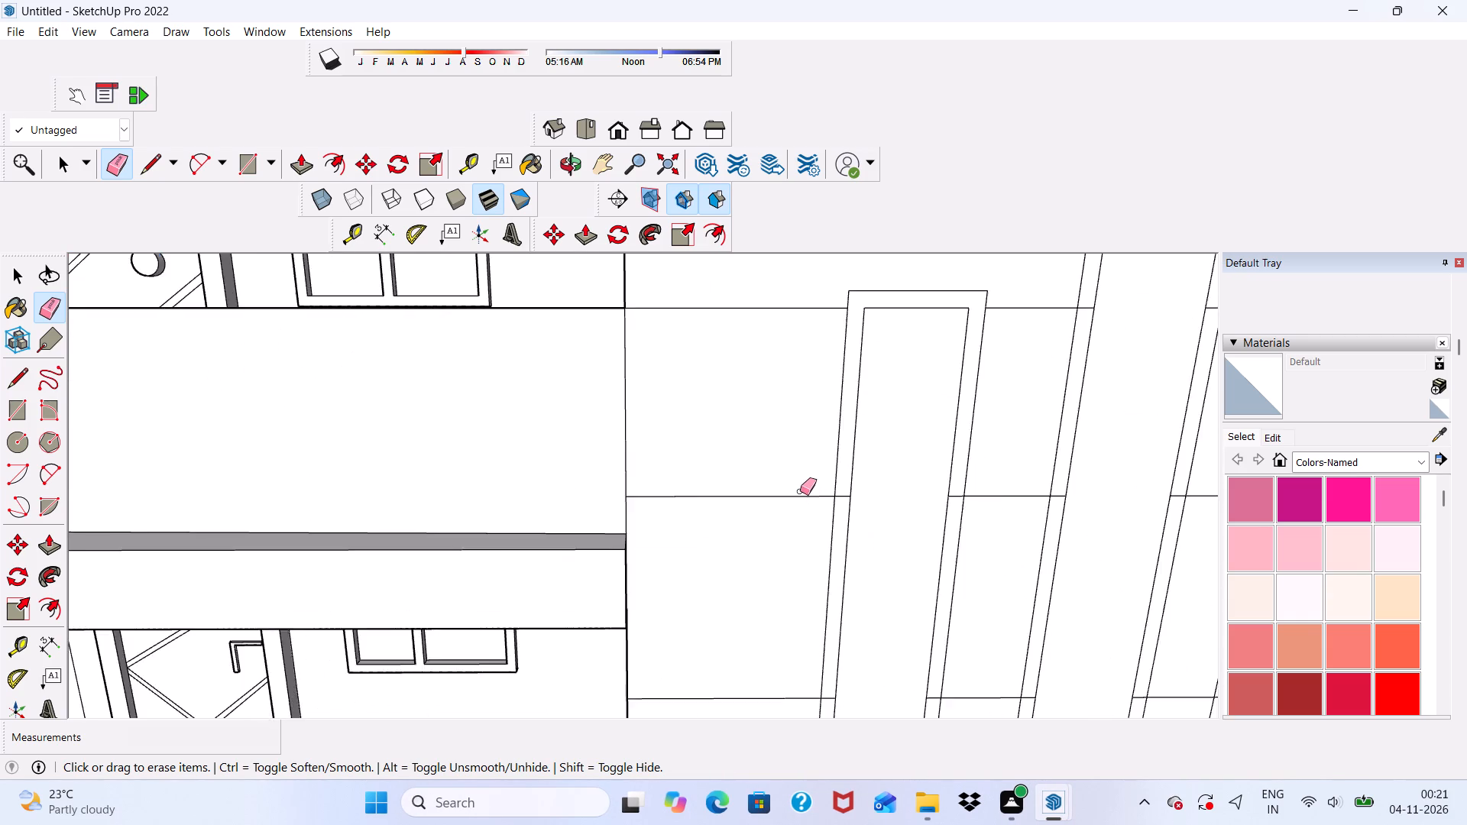
{"action": "scroll", "coordinate": [800, 491], "scroll_direction": "up", "scroll_amount": 9}
{"action": "left_click_drag", "start_coordinate": [868, 494], "coordinate": [879, 513]}
{"action": "scroll", "coordinate": [814, 474], "scroll_direction": "down", "scroll_amount": 11}
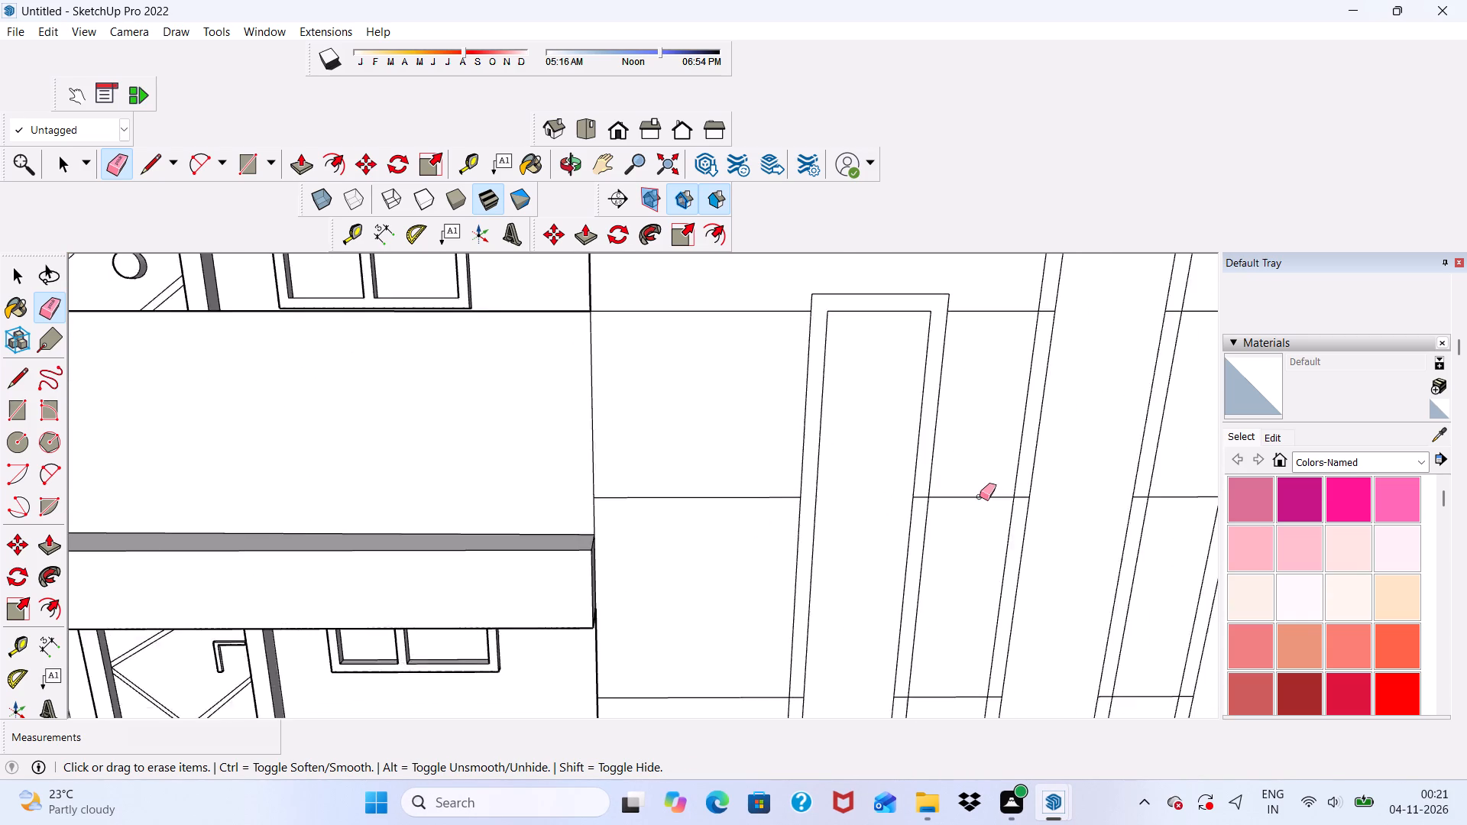
{"action": "scroll", "coordinate": [986, 486], "scroll_direction": "up", "scroll_amount": 10}
{"action": "left_click_drag", "start_coordinate": [863, 508], "coordinate": [864, 524]}
Erase the pieces of the next two band lines down on both sides of the shortest rectangle's border.
{"action": "scroll", "coordinate": [853, 460], "scroll_direction": "down", "scroll_amount": 12}
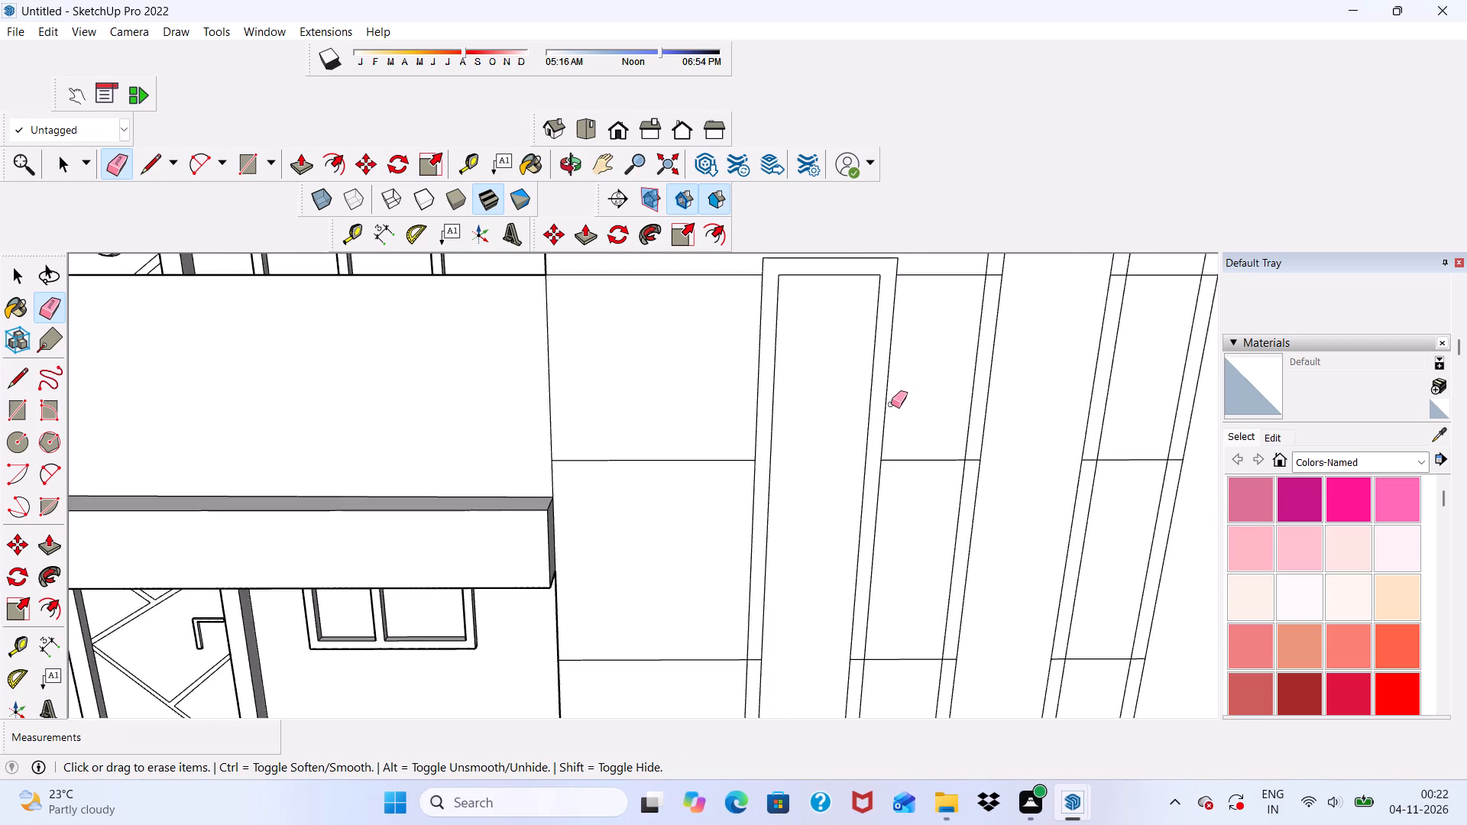
{"action": "scroll", "coordinate": [891, 404], "scroll_direction": "down", "scroll_amount": 4}
{"action": "middle_click_drag", "start_coordinate": [840, 597], "coordinate": [826, 626]}
{"action": "scroll", "coordinate": [795, 615], "scroll_direction": "up", "scroll_amount": 10}
{"action": "left_click_drag", "start_coordinate": [772, 613], "coordinate": [776, 626]}
{"action": "scroll", "coordinate": [768, 584], "scroll_direction": "down", "scroll_amount": 6}
{"action": "scroll", "coordinate": [931, 616], "scroll_direction": "up", "scroll_amount": 6}
{"action": "left_click_drag", "start_coordinate": [875, 598], "coordinate": [876, 615]}
{"action": "scroll", "coordinate": [863, 530], "scroll_direction": "down", "scroll_amount": 5}
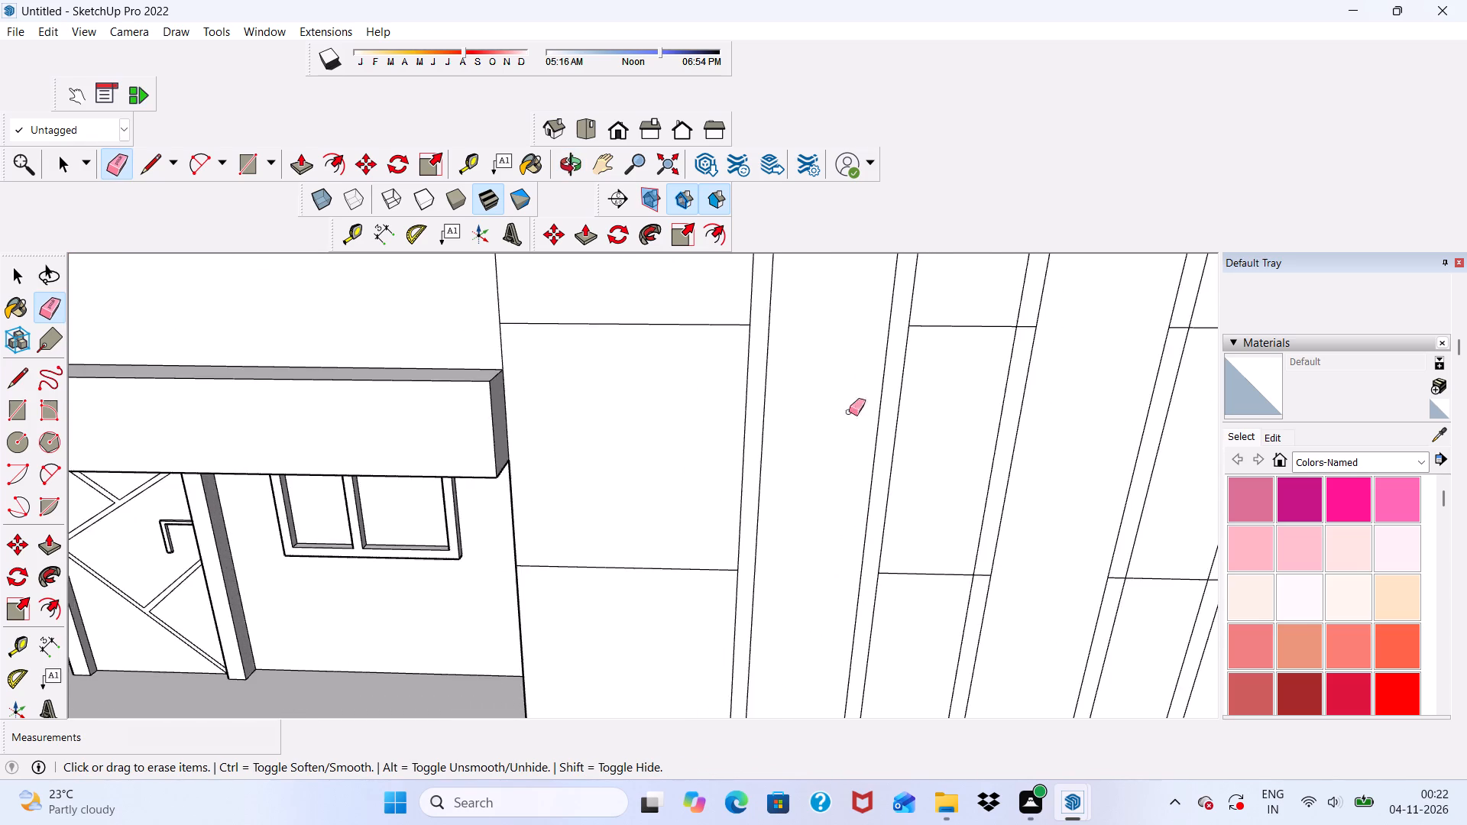
{"action": "scroll", "coordinate": [849, 412], "scroll_direction": "down", "scroll_amount": 10}
{"action": "scroll", "coordinate": [835, 637], "scroll_direction": "up", "scroll_amount": 14}
{"action": "left_click", "coordinate": [752, 606]}
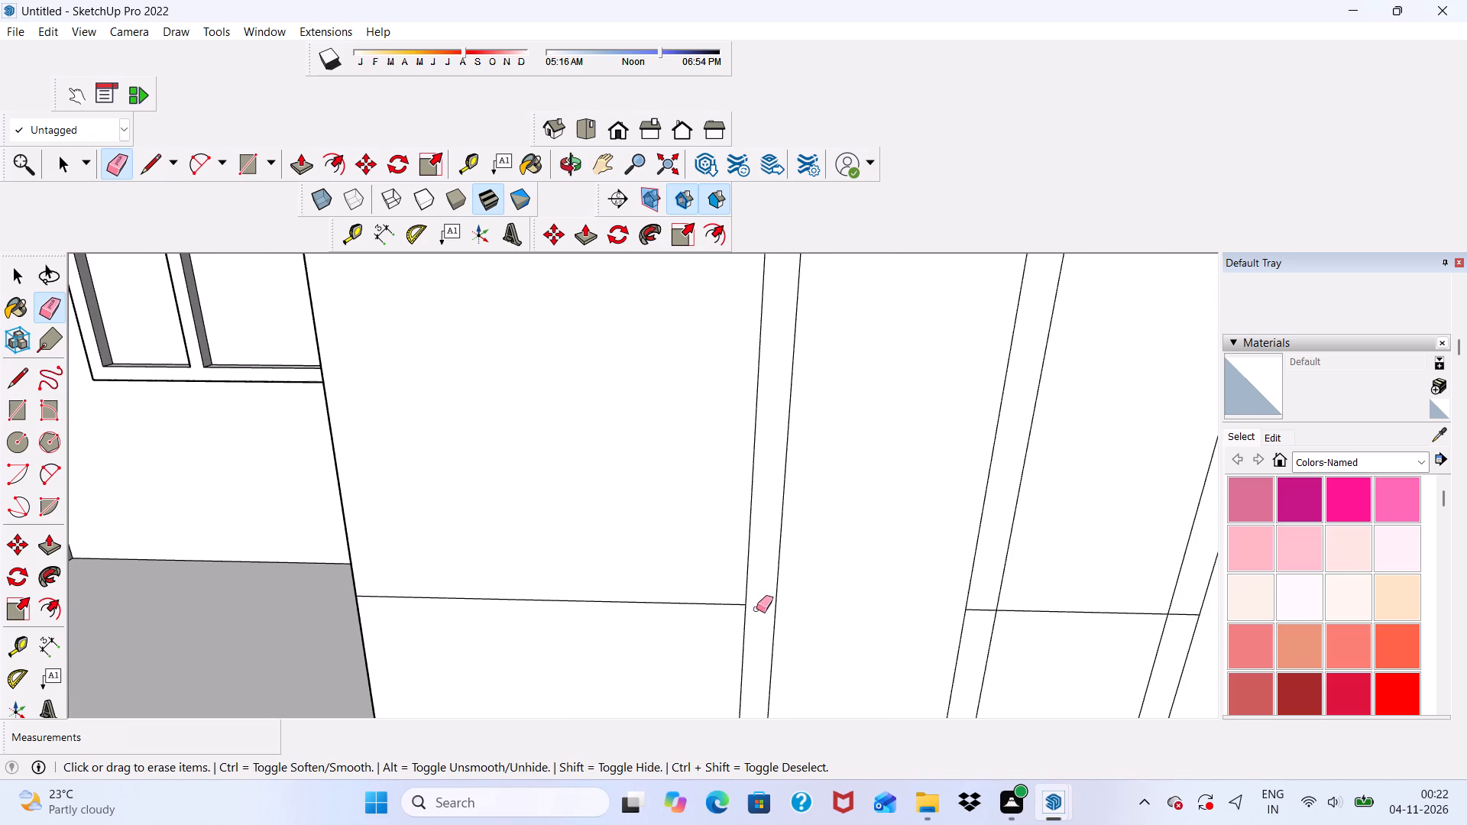
{"action": "left_click_drag", "start_coordinate": [982, 609], "coordinate": [982, 618]}
Erase the remaining band-line pieces in the lower part of the shortest rectangle's border, including those at its bottom corners.
{"action": "scroll", "coordinate": [883, 504], "scroll_direction": "down", "scroll_amount": 12}
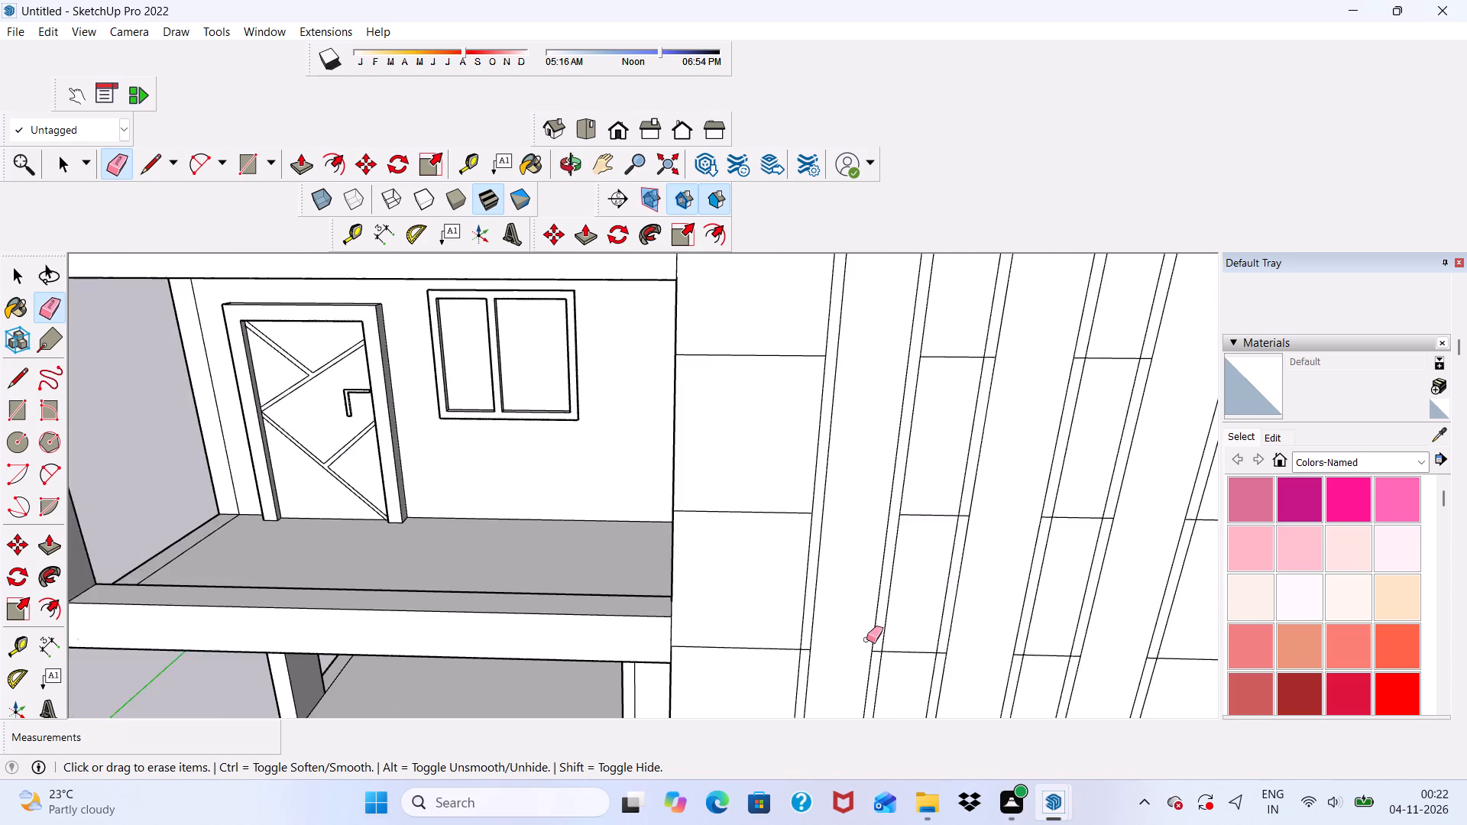
{"action": "scroll", "coordinate": [863, 651], "scroll_direction": "up", "scroll_amount": 1}
{"action": "scroll", "coordinate": [828, 532], "scroll_direction": "down", "scroll_amount": 6}
{"action": "scroll", "coordinate": [842, 678], "scroll_direction": "up", "scroll_amount": 5}
{"action": "scroll", "coordinate": [822, 692], "scroll_direction": "down", "scroll_amount": 4}
{"action": "scroll", "coordinate": [802, 708], "scroll_direction": "up", "scroll_amount": 16}
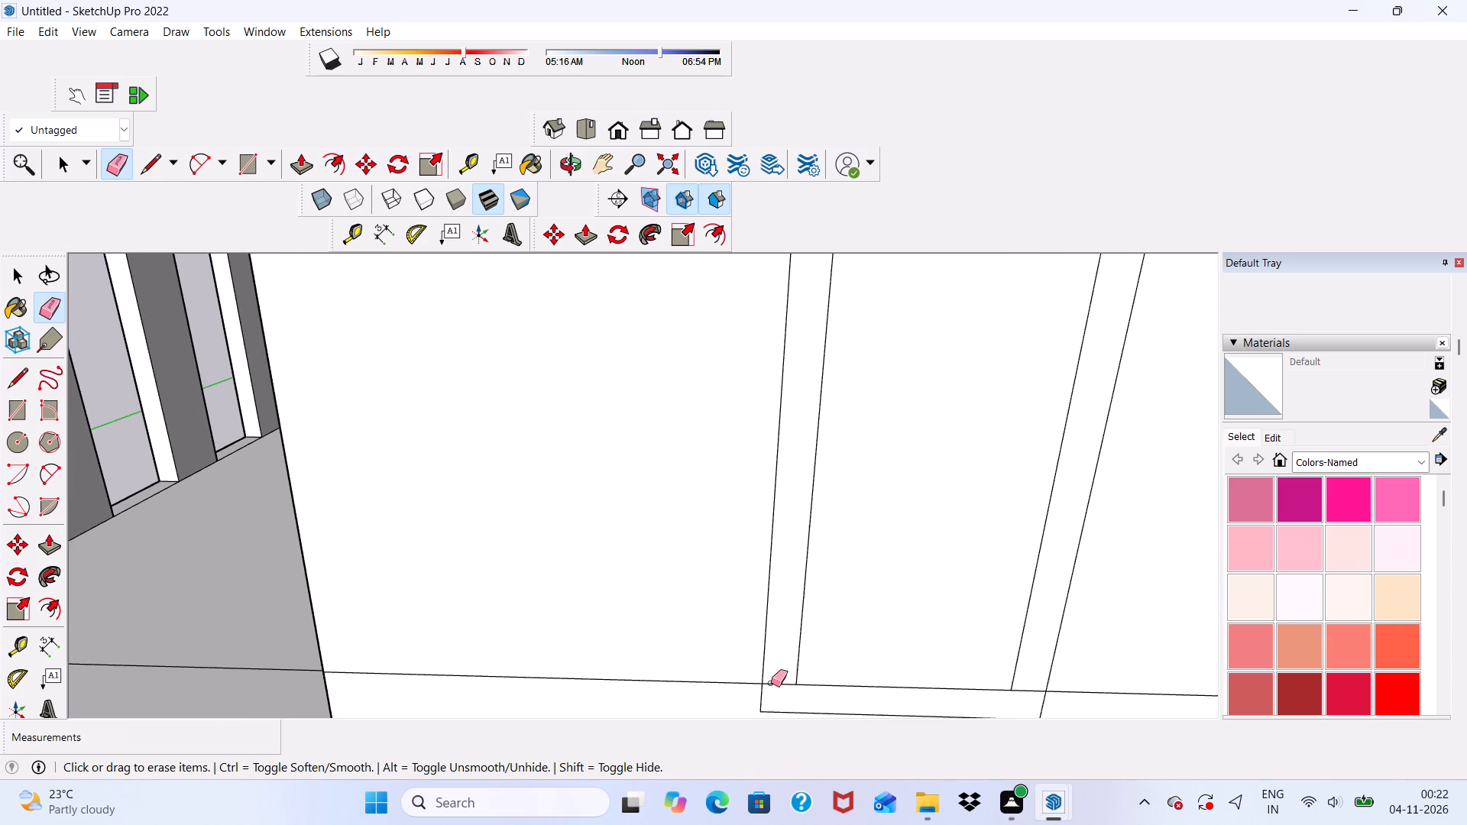
{"action": "left_click_drag", "start_coordinate": [770, 679], "coordinate": [771, 688]}
{"action": "left_click_drag", "start_coordinate": [1028, 684], "coordinate": [1027, 696]}
{"action": "scroll", "coordinate": [963, 665], "scroll_direction": "down", "scroll_amount": 7}
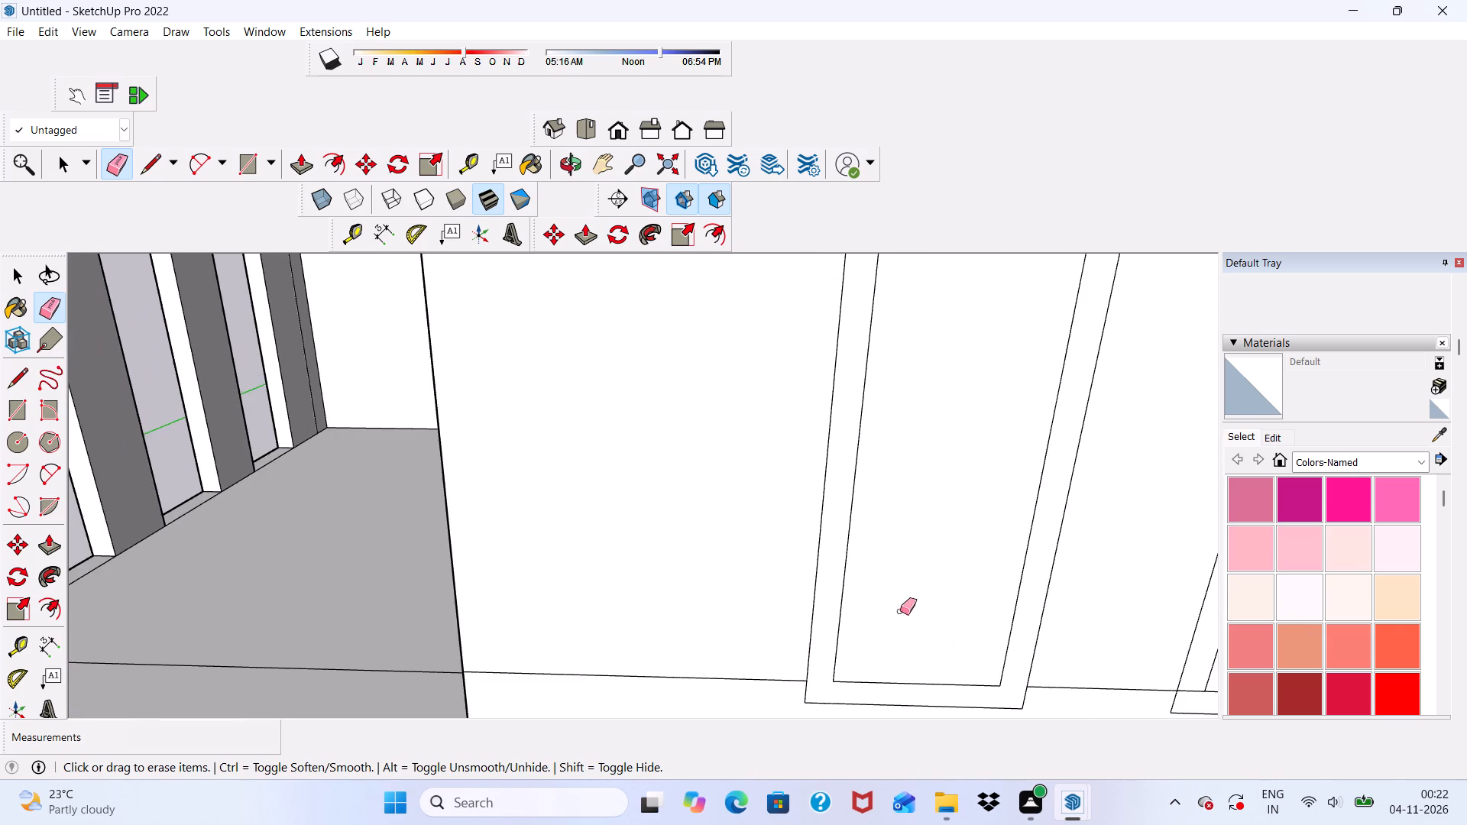
{"action": "scroll", "coordinate": [900, 611], "scroll_direction": "down", "scroll_amount": 4}
{"action": "scroll", "coordinate": [882, 514], "scroll_direction": "up", "scroll_amount": 11}
{"action": "left_click_drag", "start_coordinate": [895, 451], "coordinate": [900, 480]}
{"action": "scroll", "coordinate": [727, 469], "scroll_direction": "down", "scroll_amount": 5}
{"action": "scroll", "coordinate": [1085, 448], "scroll_direction": "up", "scroll_amount": 6}
{"action": "left_click", "coordinate": [1005, 477]}
Erase the bottom band-line pieces crossing the 3" border at both lower corners of the middle vertical rectangle.
{"action": "scroll", "coordinate": [892, 465], "scroll_direction": "down", "scroll_amount": 16}
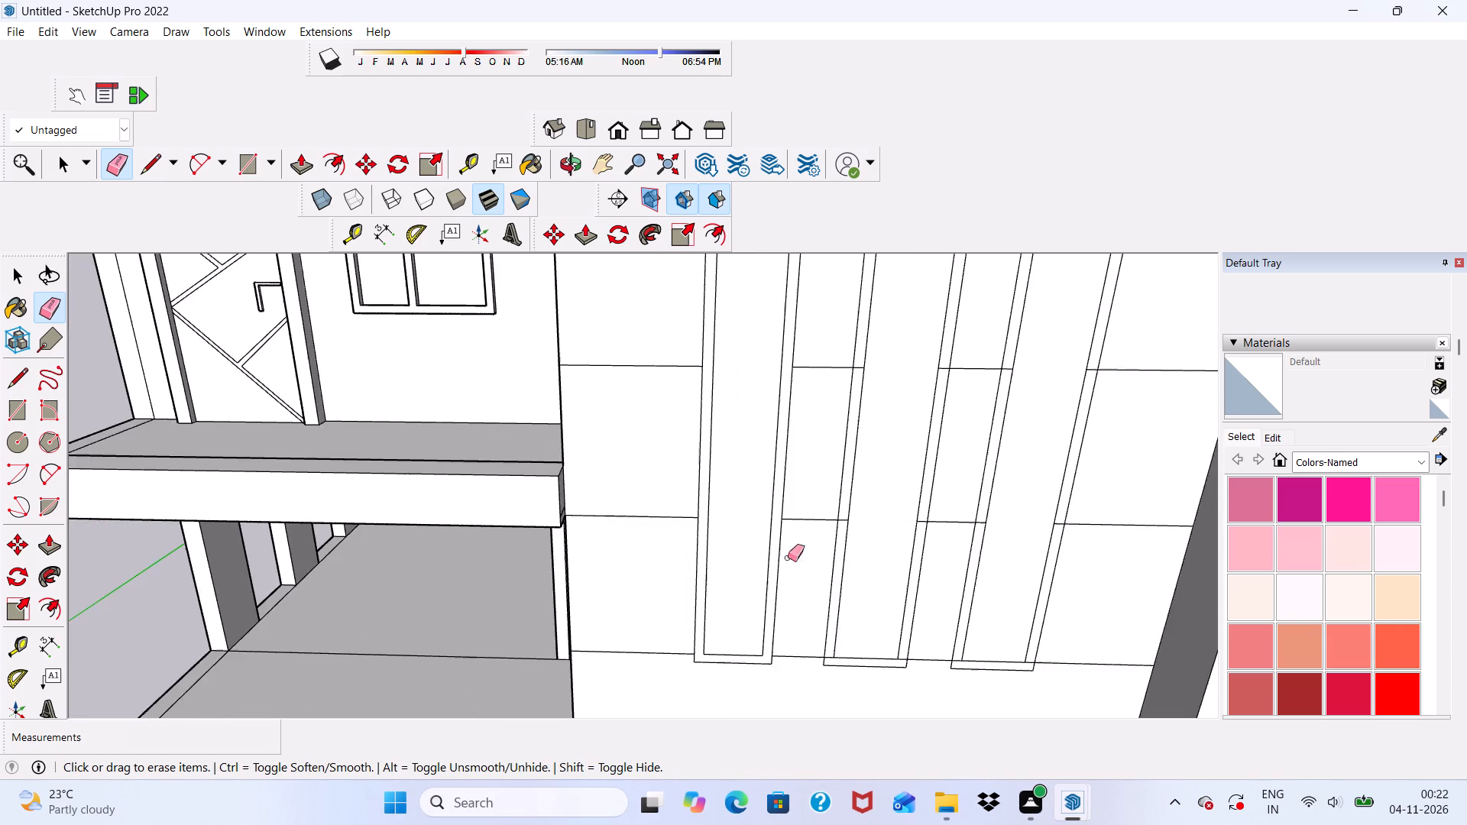
{"action": "scroll", "coordinate": [788, 558], "scroll_direction": "down", "scroll_amount": 5}
{"action": "scroll", "coordinate": [829, 629], "scroll_direction": "up", "scroll_amount": 18}
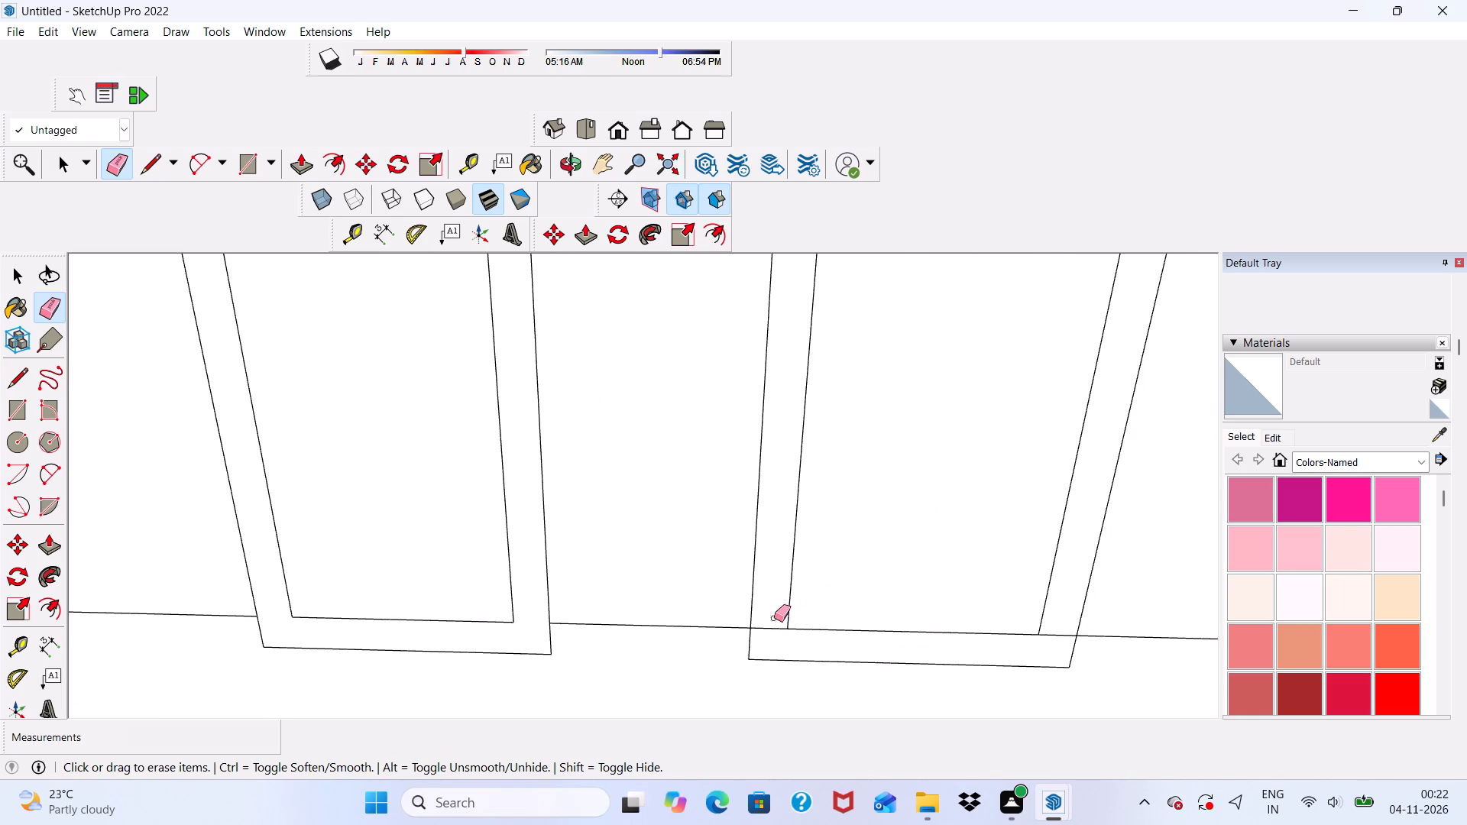
{"action": "left_click_drag", "start_coordinate": [761, 623], "coordinate": [770, 636]}
{"action": "left_click", "coordinate": [1045, 634]}
Erase the second-lowest band line's pieces on both sides of the middle rectangle's border, plus the left-side piece of the line above.
{"action": "scroll", "coordinate": [933, 609], "scroll_direction": "down", "scroll_amount": 4}
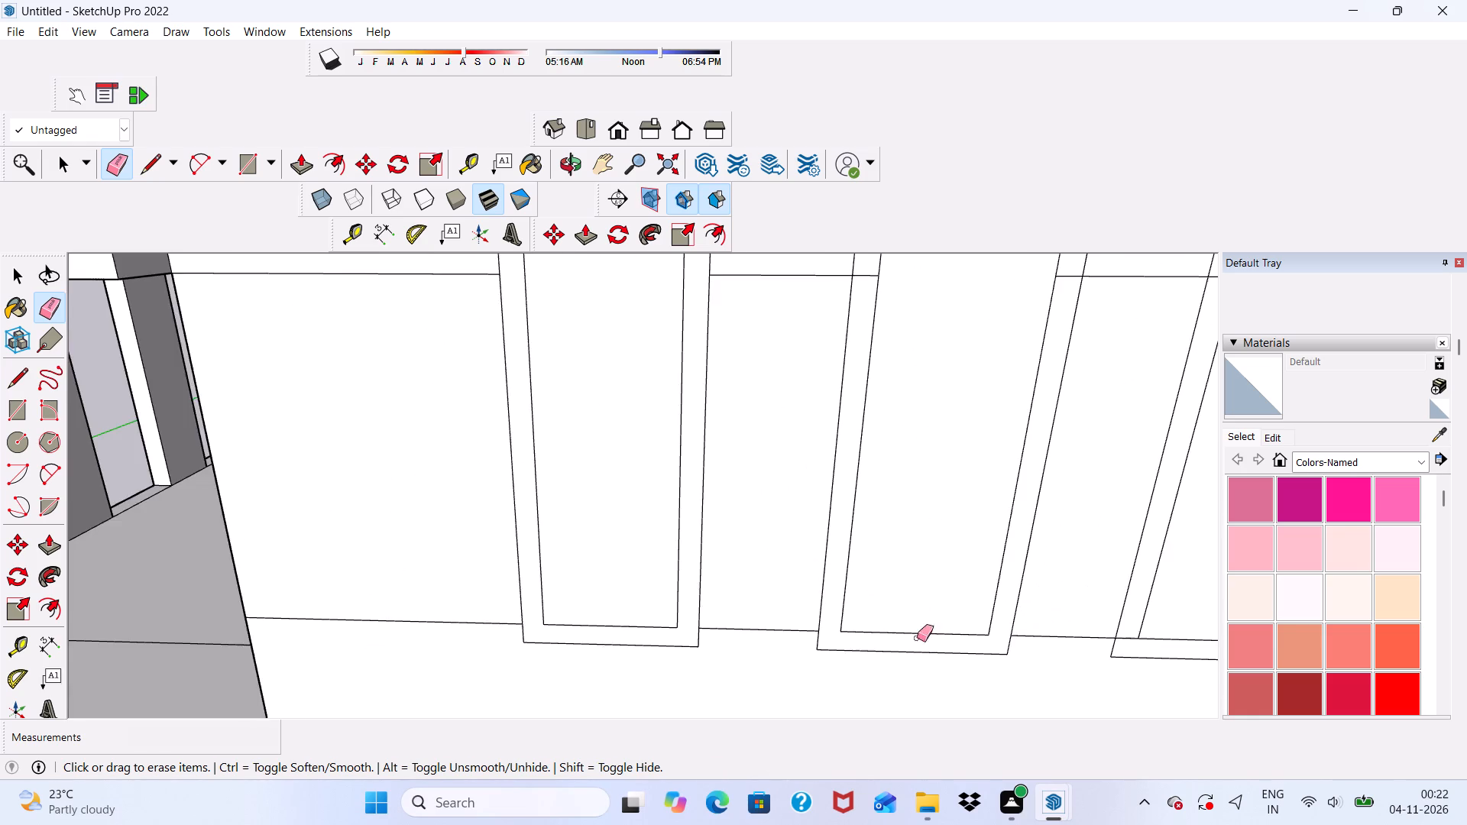
{"action": "scroll", "coordinate": [917, 638], "scroll_direction": "down", "scroll_amount": 13}
{"action": "scroll", "coordinate": [931, 493], "scroll_direction": "up", "scroll_amount": 11}
{"action": "left_click_drag", "start_coordinate": [913, 518], "coordinate": [916, 528]}
{"action": "left_click_drag", "start_coordinate": [704, 513], "coordinate": [706, 531]}
{"action": "scroll", "coordinate": [705, 555], "scroll_direction": "down", "scroll_amount": 15}
{"action": "scroll", "coordinate": [812, 481], "scroll_direction": "up", "scroll_amount": 11}
{"action": "left_click_drag", "start_coordinate": [766, 514], "coordinate": [769, 528]}
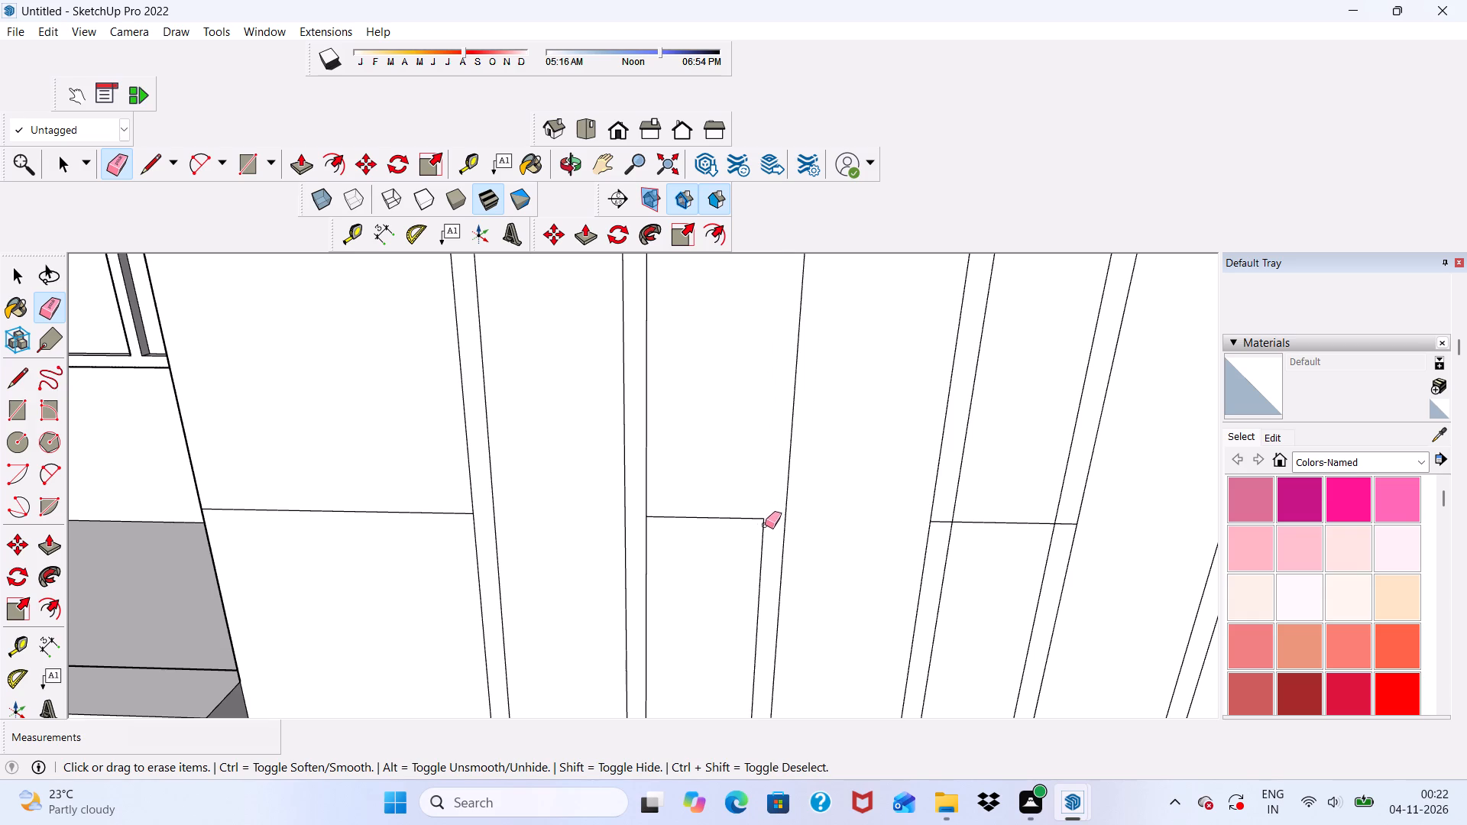
{"action": "key", "text": "ctrl+z"}
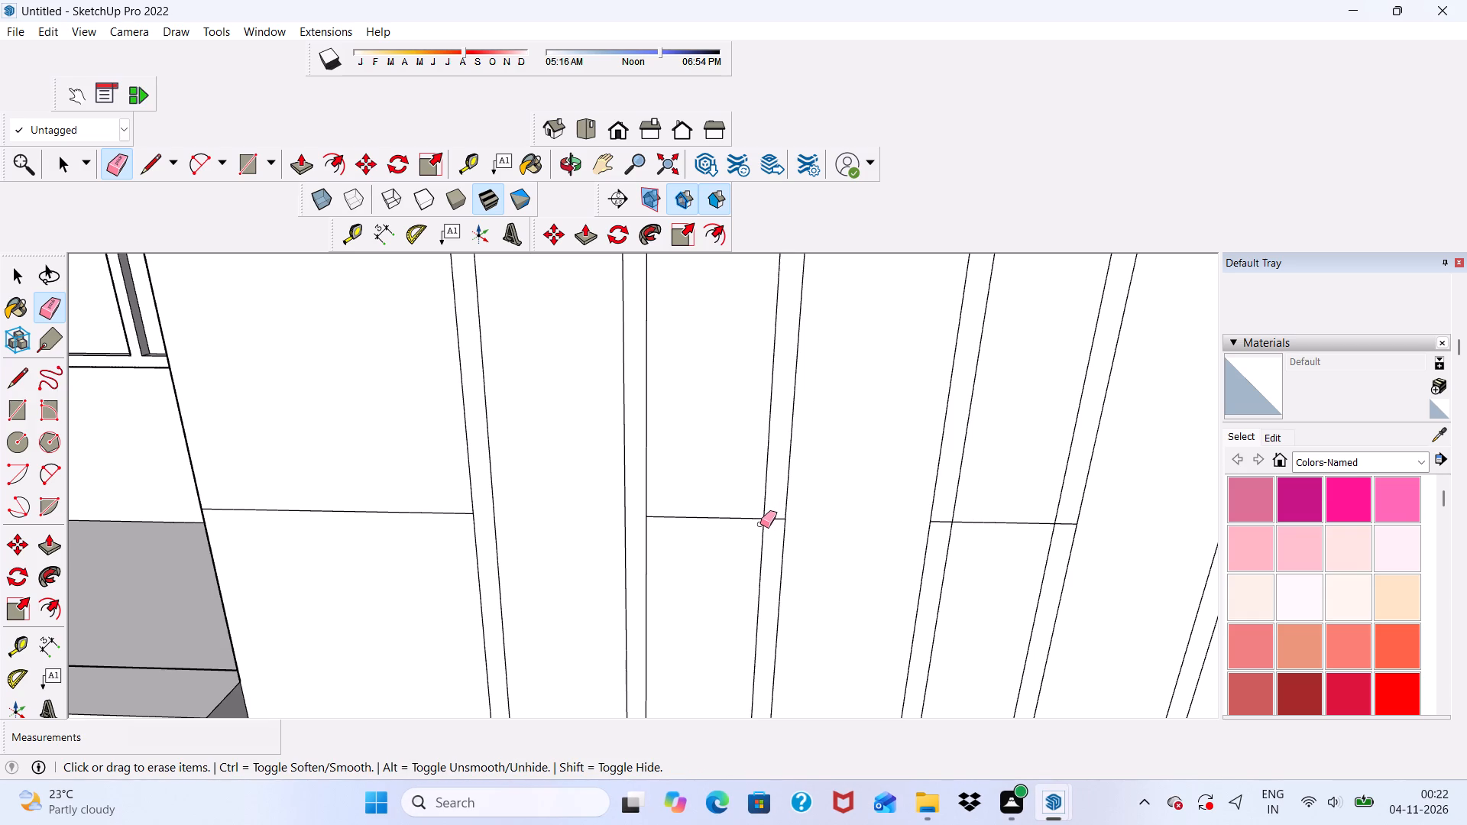
{"action": "scroll", "coordinate": [768, 513], "scroll_direction": "up", "scroll_amount": 5}
{"action": "left_click", "coordinate": [772, 506]}
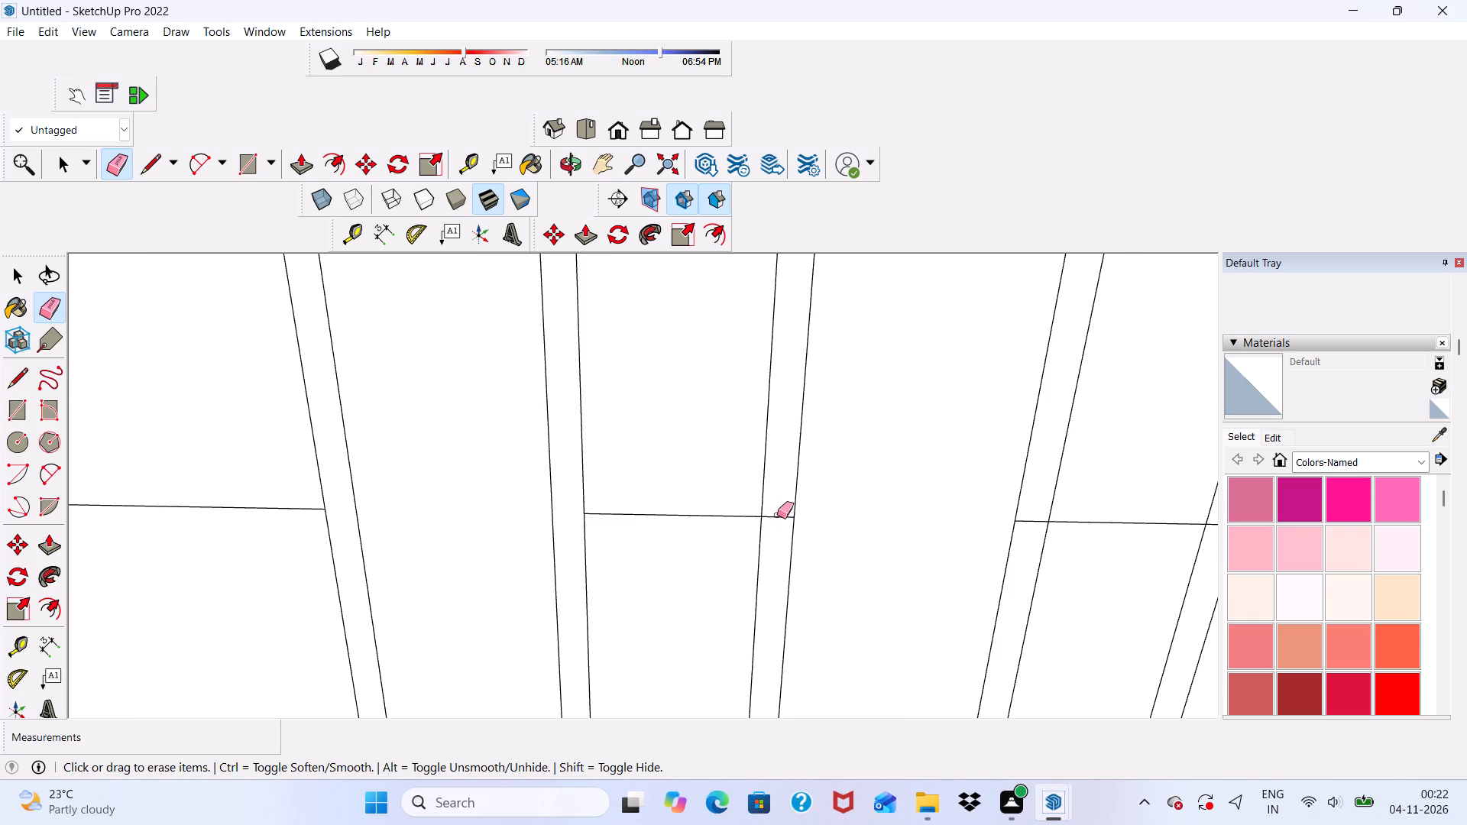
{"action": "left_click", "coordinate": [772, 514]}
Erase the fifth band line's pieces on both sides of the middle rectangle's border, plus the fourth line's left-side piece, counting from the bottom.
{"action": "scroll", "coordinate": [587, 522], "scroll_direction": "down", "scroll_amount": 12}
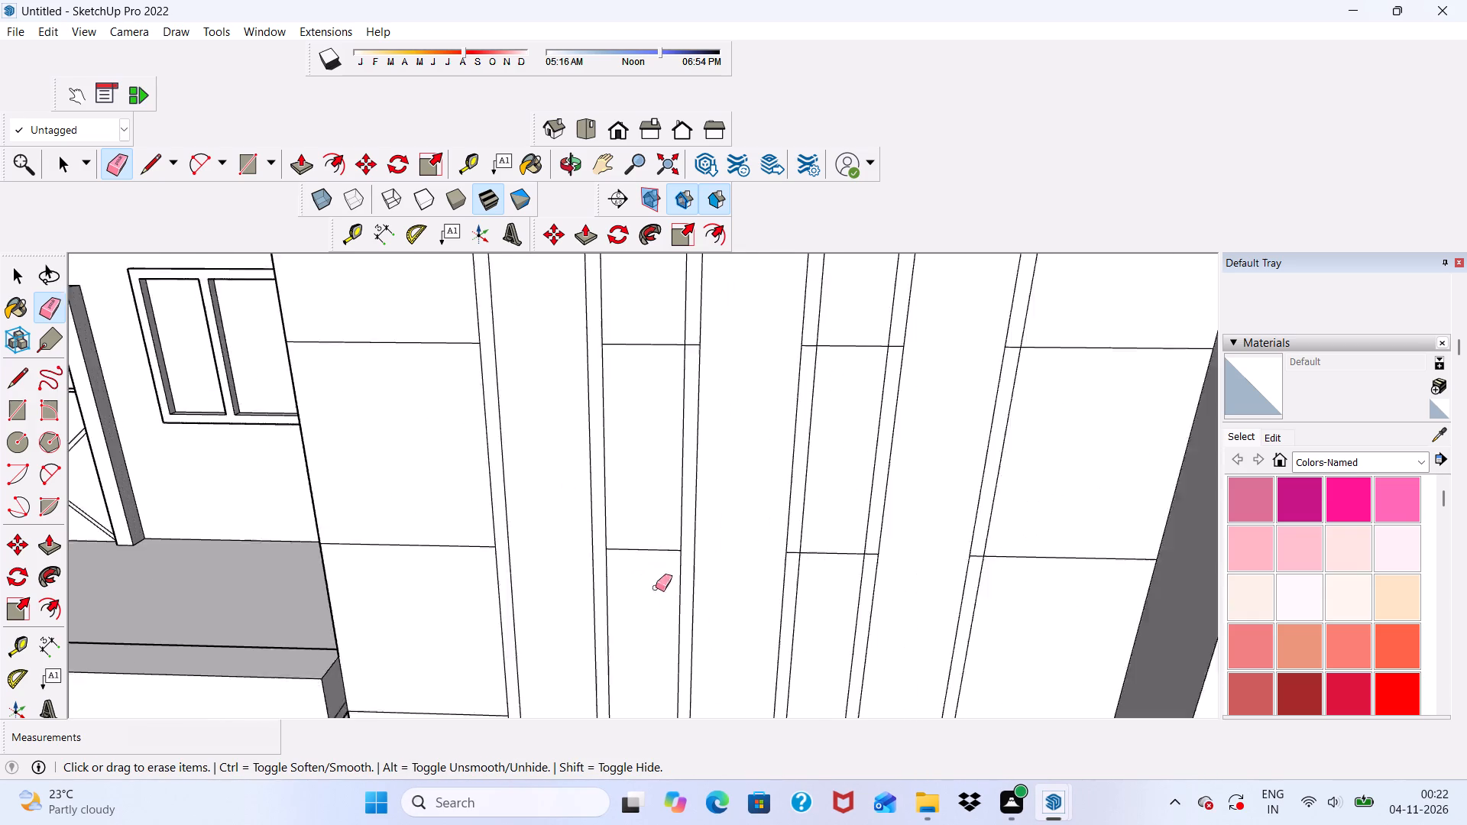
{"action": "scroll", "coordinate": [656, 587], "scroll_direction": "down", "scroll_amount": 2}
{"action": "scroll", "coordinate": [701, 396], "scroll_direction": "up", "scroll_amount": 5}
{"action": "scroll", "coordinate": [649, 394], "scroll_direction": "down", "scroll_amount": 4}
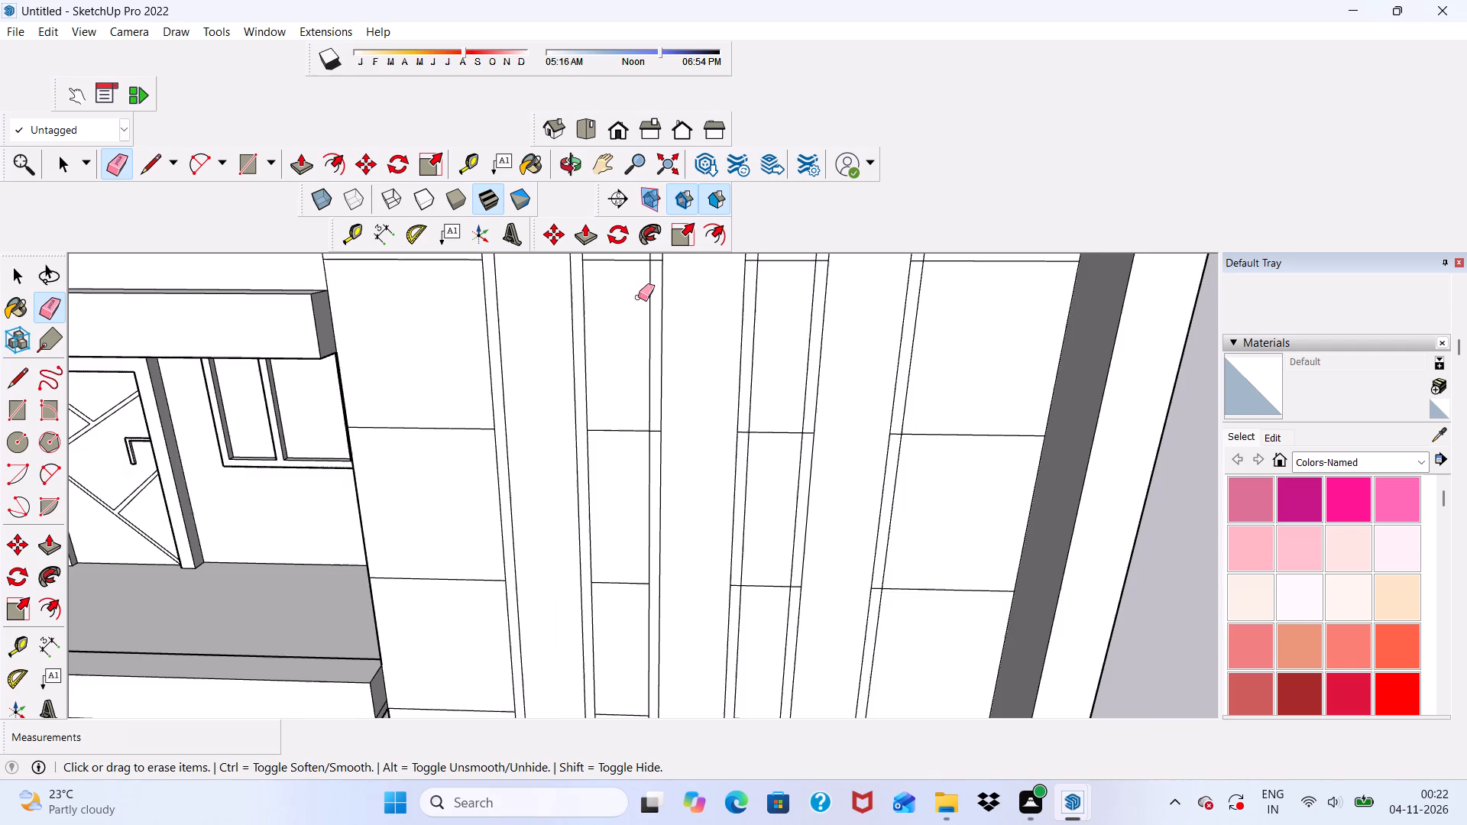
{"action": "scroll", "coordinate": [644, 445], "scroll_direction": "down", "scroll_amount": 6}
{"action": "scroll", "coordinate": [640, 347], "scroll_direction": "up", "scroll_amount": 4}
{"action": "scroll", "coordinate": [635, 368], "scroll_direction": "down", "scroll_amount": 4}
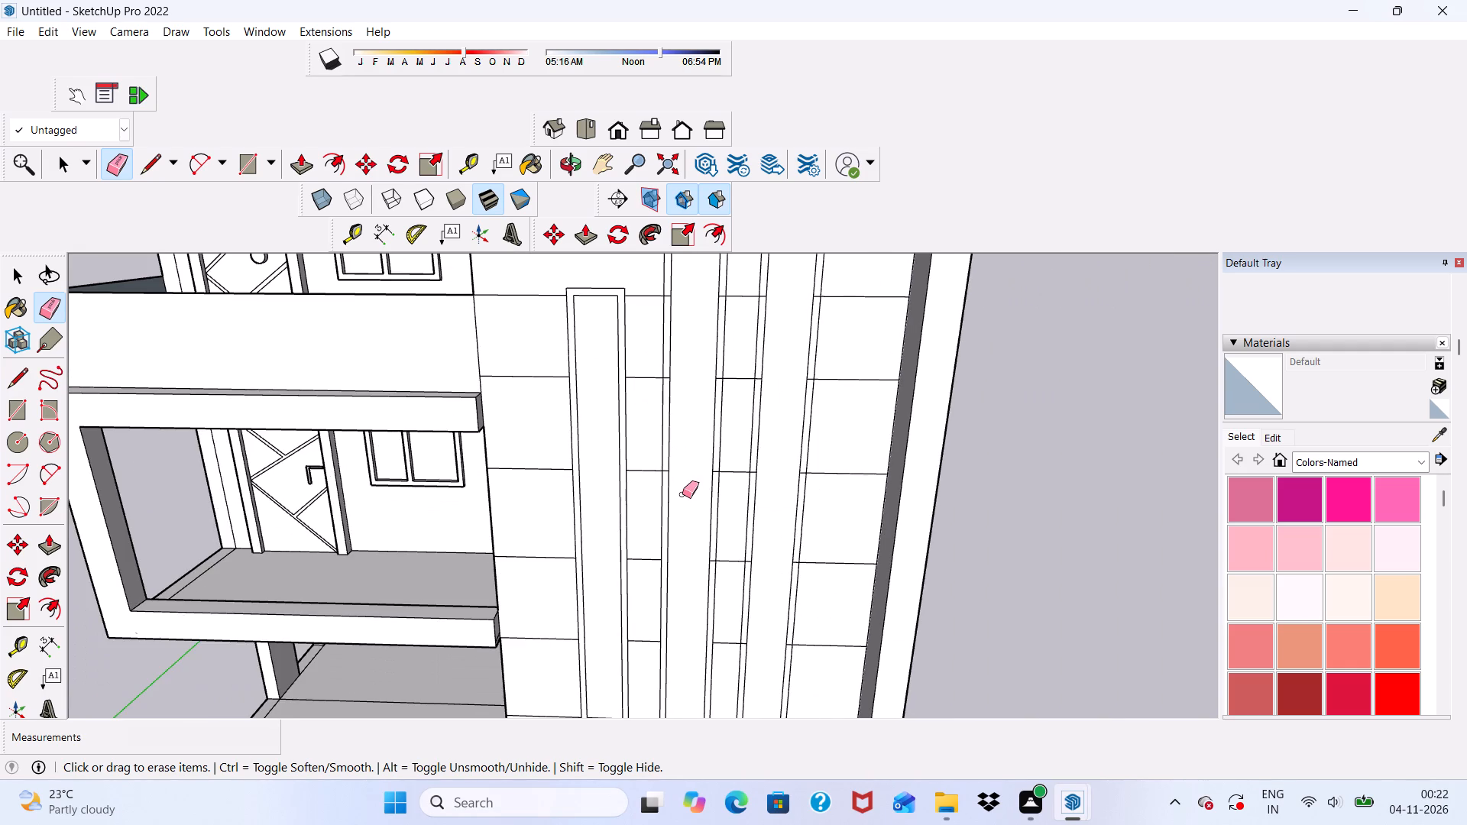
{"action": "middle_click_drag", "start_coordinate": [682, 494], "coordinate": [735, 520]}
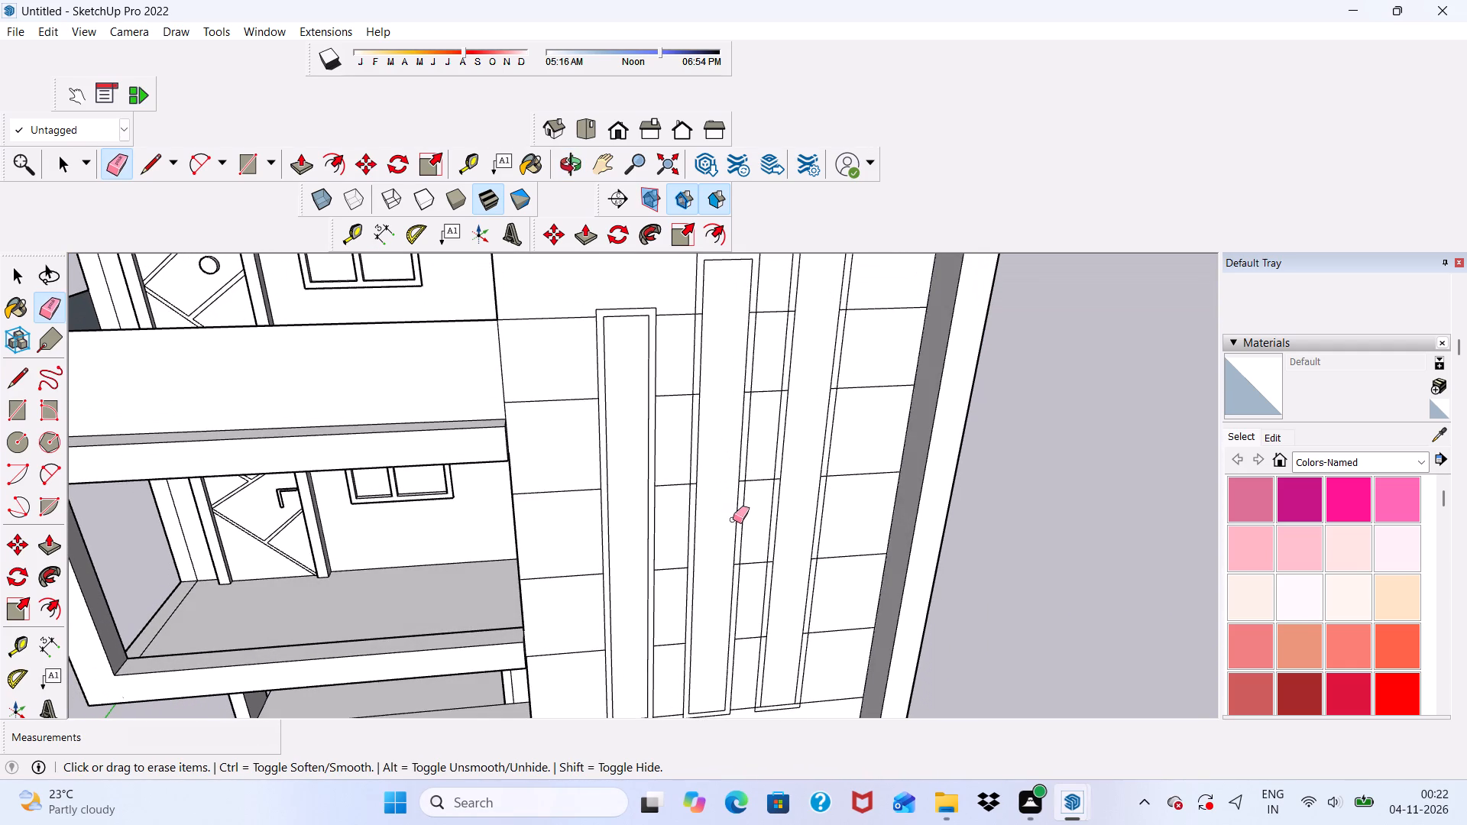
{"action": "scroll", "coordinate": [751, 390], "scroll_direction": "up", "scroll_amount": 9}
{"action": "left_click", "coordinate": [738, 393]}
{"action": "scroll", "coordinate": [740, 404], "scroll_direction": "down", "scroll_amount": 1}
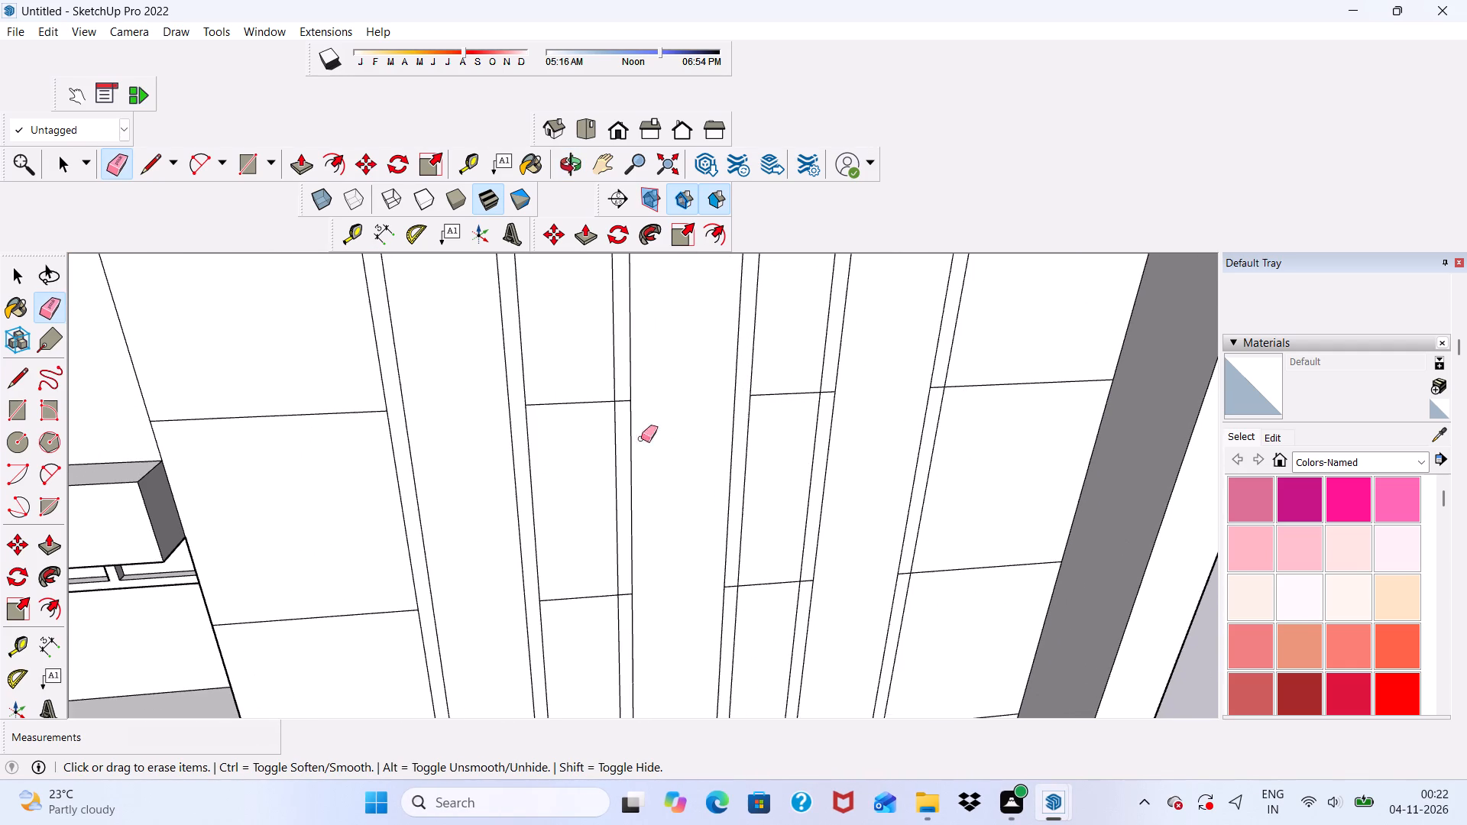
{"action": "left_click", "coordinate": [619, 402]}
{"action": "scroll", "coordinate": [646, 565], "scroll_direction": "up", "scroll_amount": 1}
{"action": "left_click", "coordinate": [622, 596]}
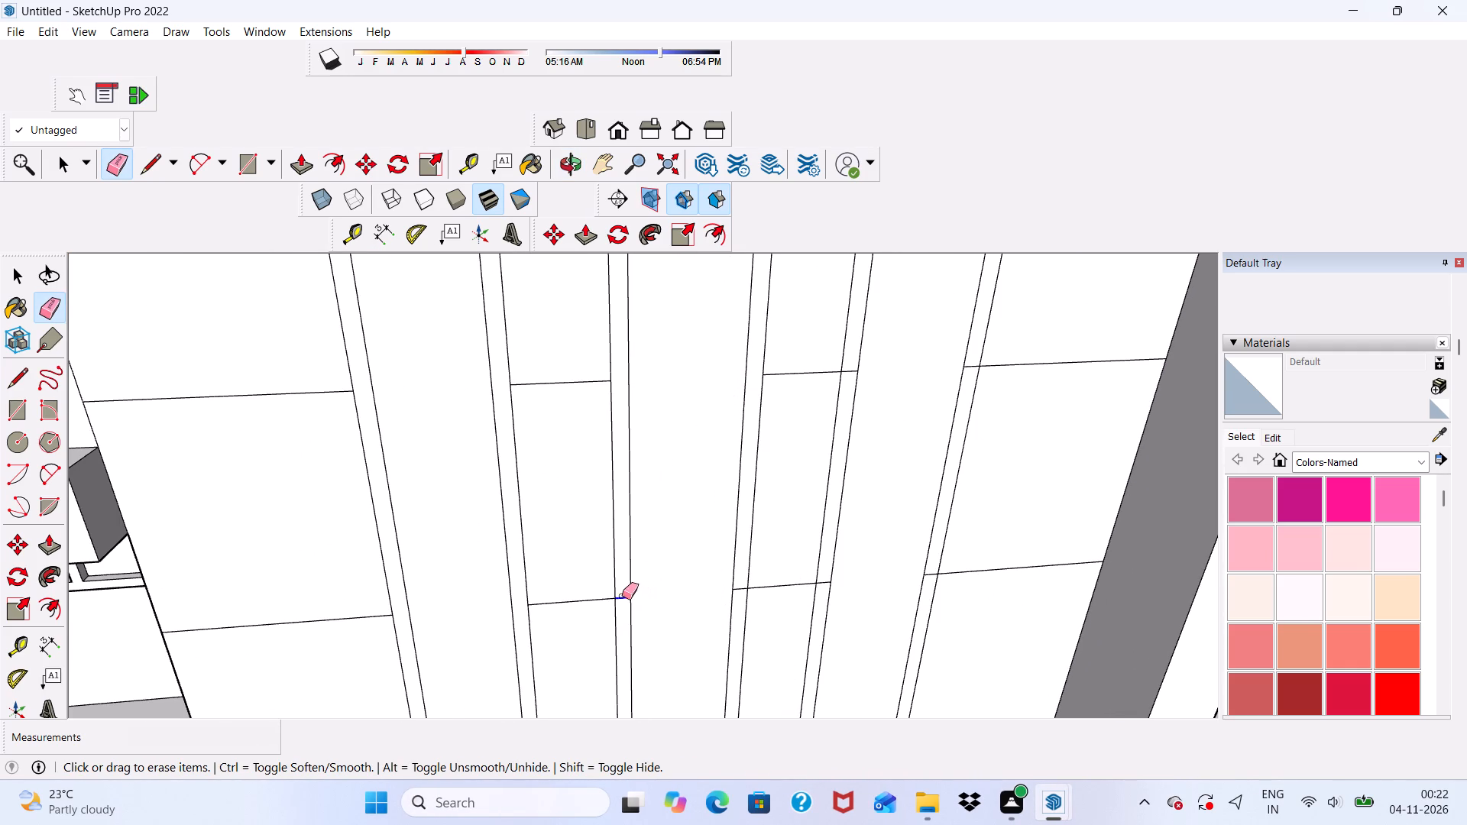
Erase the right-side pieces of the third, fourth and topmost crossing band lines inside the middle rectangle's border.
{"action": "scroll", "coordinate": [623, 512], "scroll_direction": "down", "scroll_amount": 9}
{"action": "scroll", "coordinate": [634, 642], "scroll_direction": "up", "scroll_amount": 5}
{"action": "scroll", "coordinate": [627, 459], "scroll_direction": "down", "scroll_amount": 6}
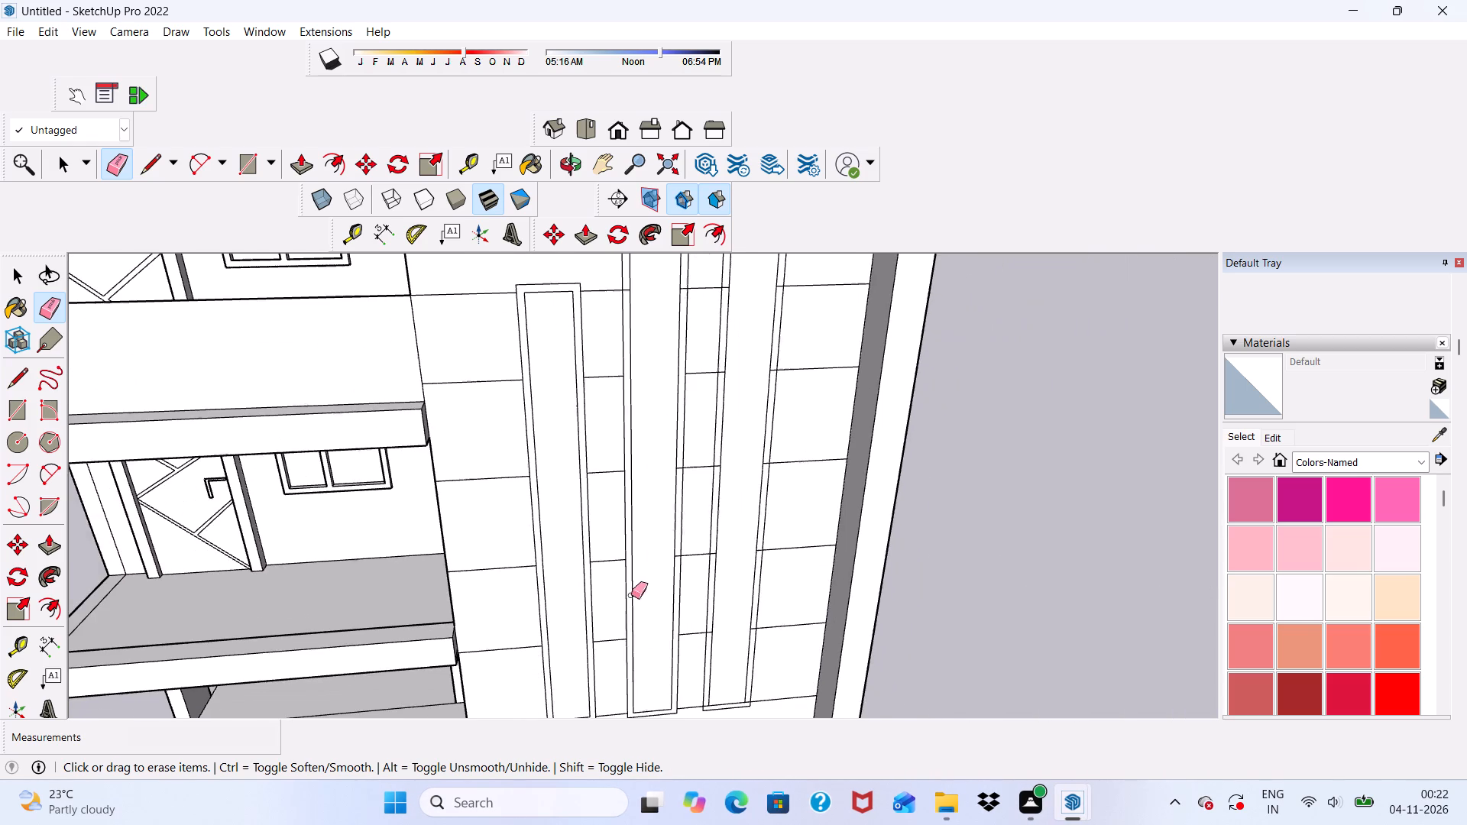
{"action": "scroll", "coordinate": [701, 656], "scroll_direction": "up", "scroll_amount": 1}
{"action": "scroll", "coordinate": [672, 506], "scroll_direction": "up", "scroll_amount": 5}
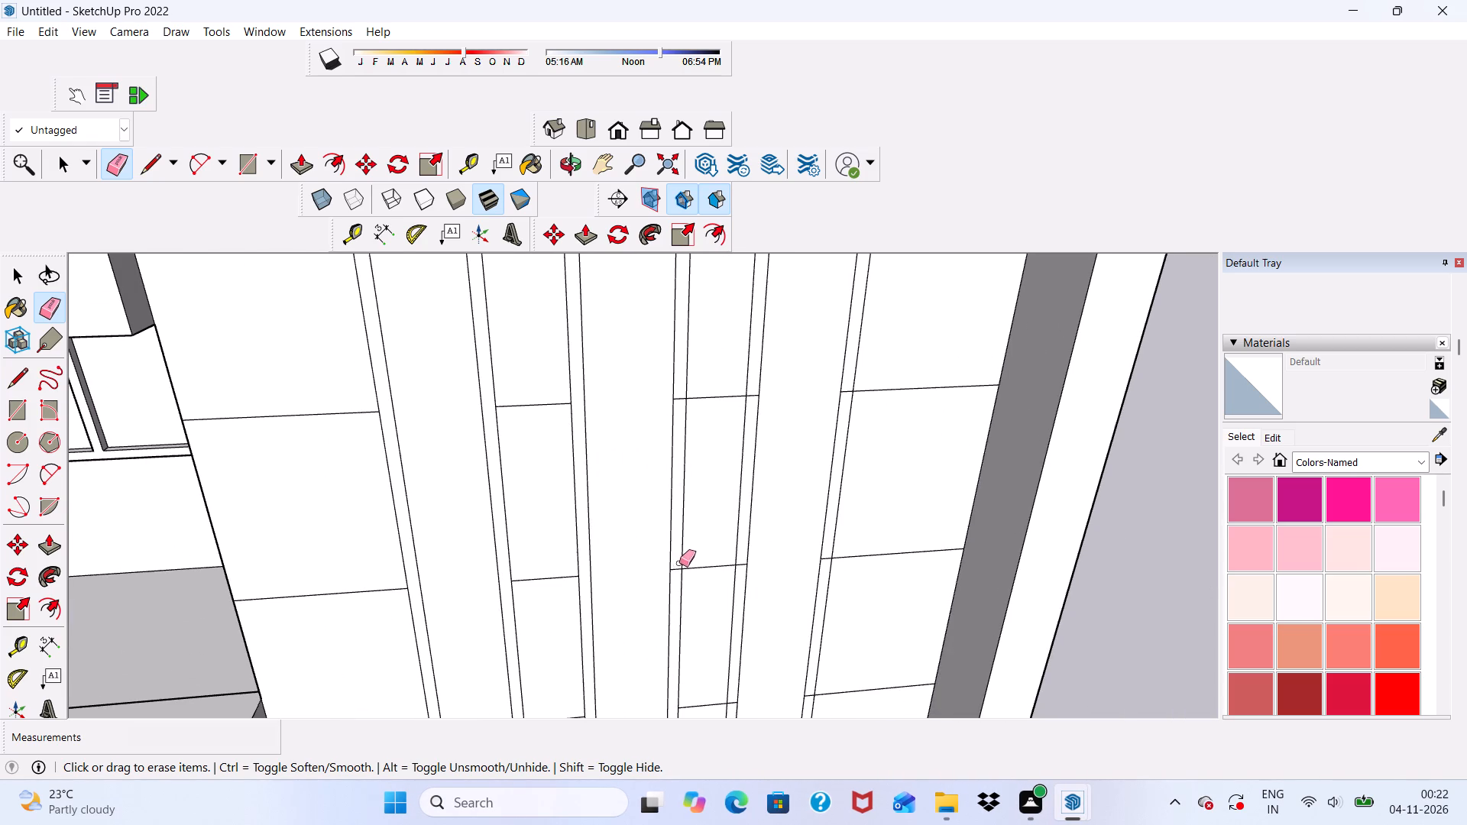
{"action": "left_click", "coordinate": [675, 566]}
{"action": "scroll", "coordinate": [675, 515], "scroll_direction": "down", "scroll_amount": 6}
{"action": "scroll", "coordinate": [689, 607], "scroll_direction": "up", "scroll_amount": 7}
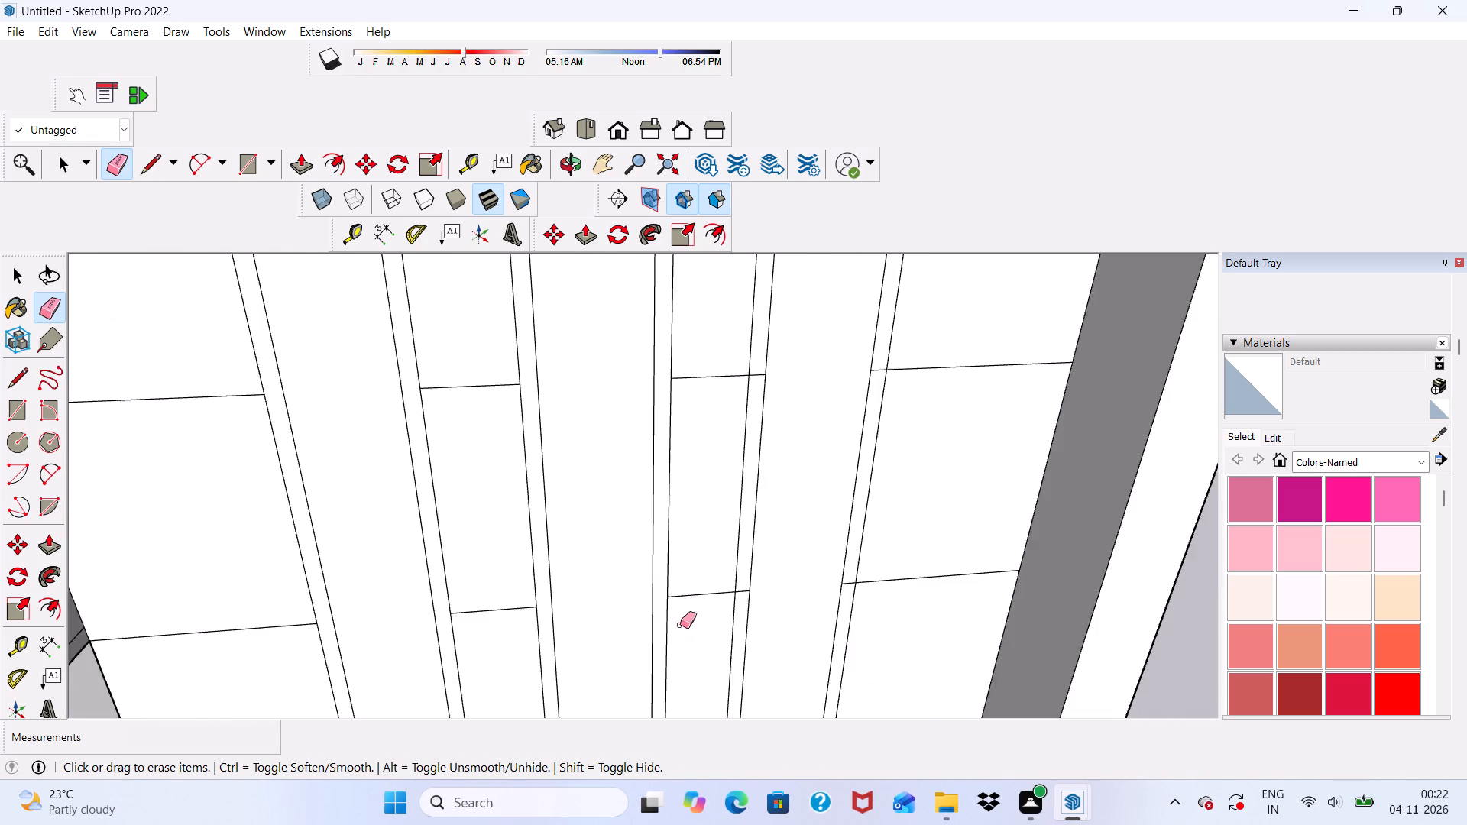
{"action": "scroll", "coordinate": [680, 625], "scroll_direction": "up", "scroll_amount": 5}
{"action": "scroll", "coordinate": [662, 583], "scroll_direction": "down", "scroll_amount": 11}
{"action": "scroll", "coordinate": [656, 513], "scroll_direction": "up", "scroll_amount": 1}
{"action": "scroll", "coordinate": [679, 346], "scroll_direction": "up", "scroll_amount": 6}
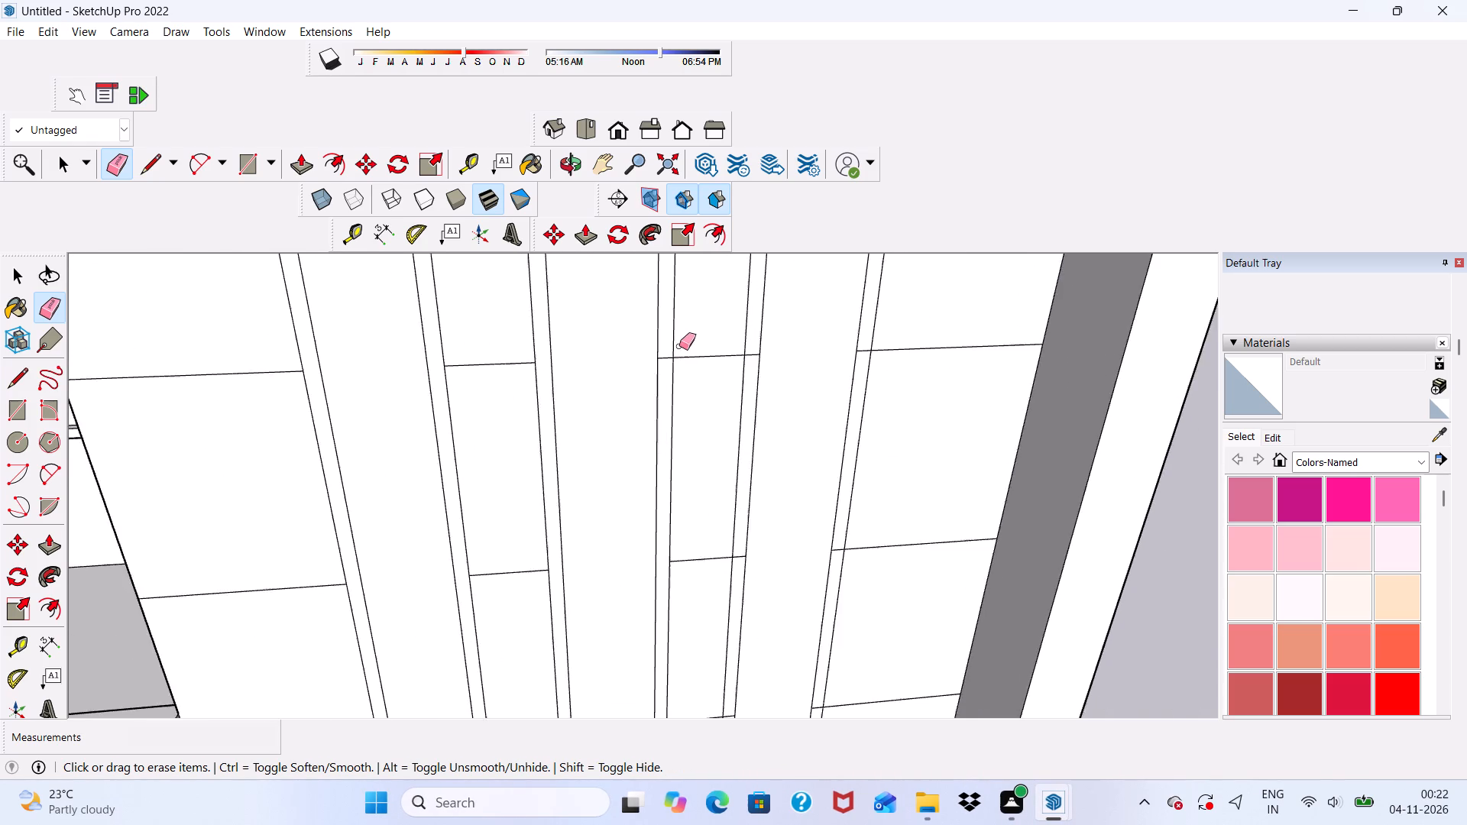
{"action": "scroll", "coordinate": [679, 346], "scroll_direction": "up", "scroll_amount": 3}
{"action": "left_click_drag", "start_coordinate": [660, 359], "coordinate": [665, 376]}
{"action": "scroll", "coordinate": [661, 436], "scroll_direction": "down", "scroll_amount": 11}
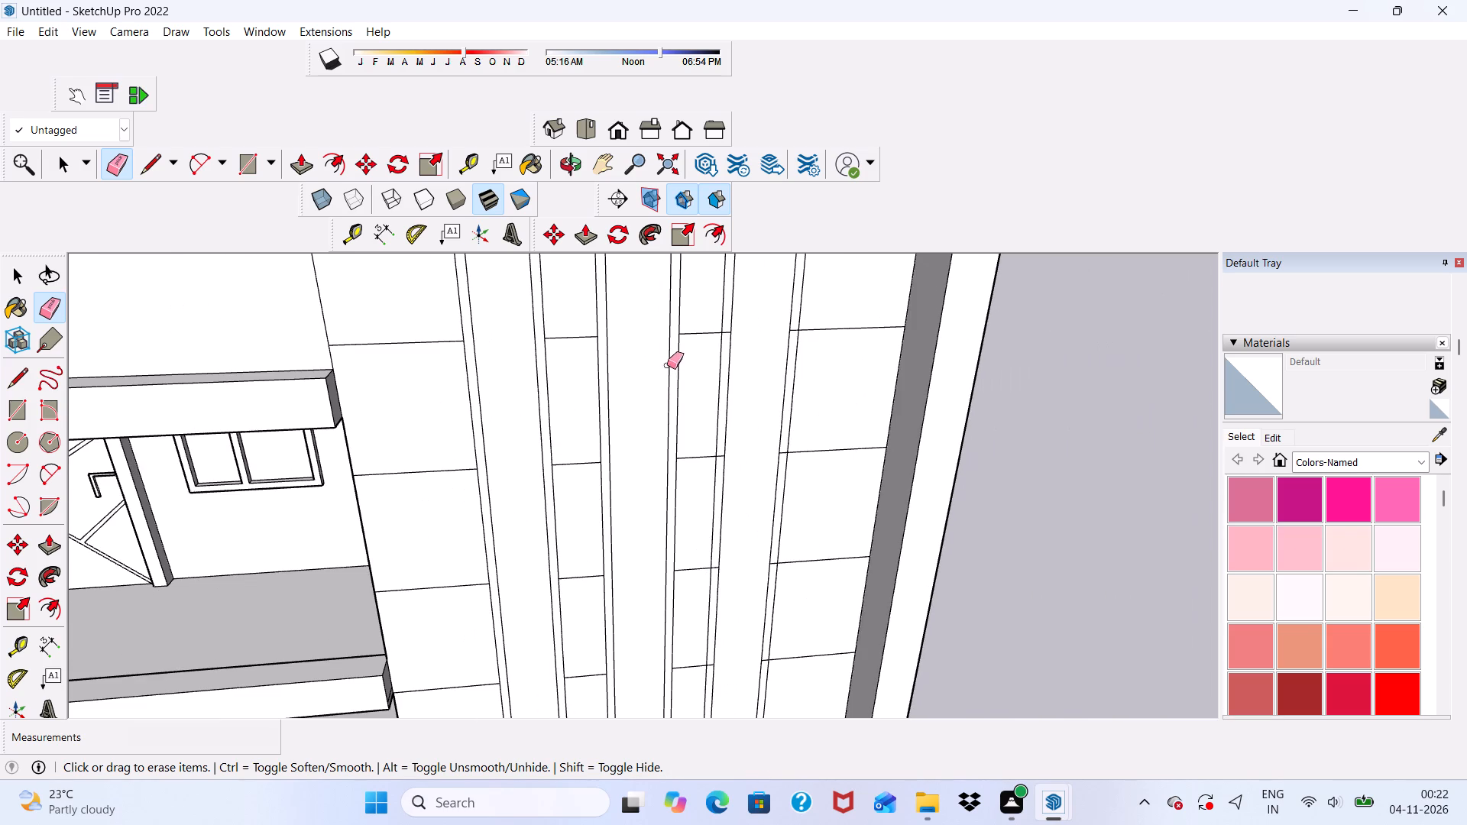
{"action": "scroll", "coordinate": [678, 393], "scroll_direction": "down", "scroll_amount": 7}
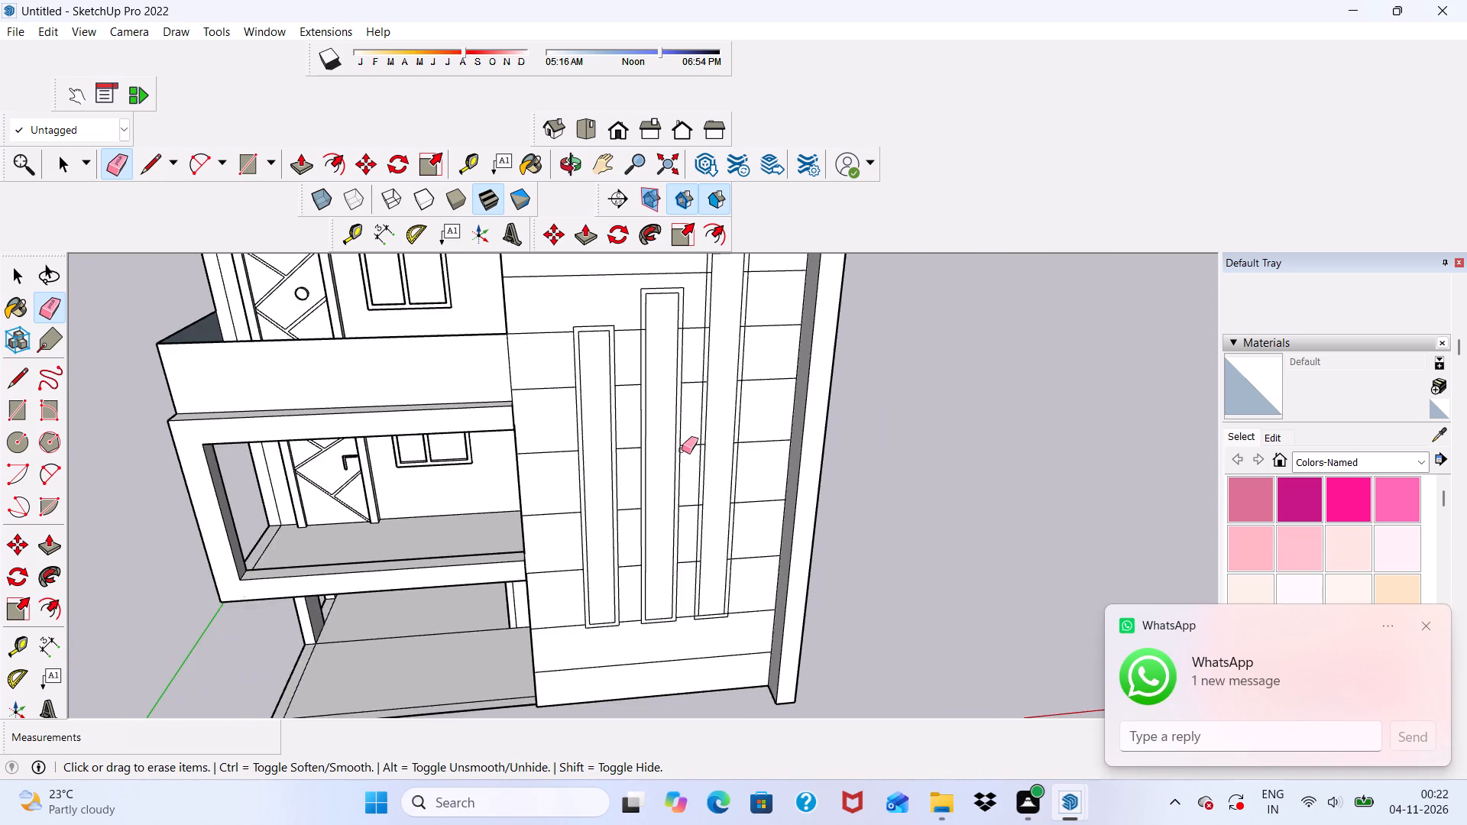
{"action": "scroll", "coordinate": [679, 451], "scroll_direction": "down", "scroll_amount": 3}
{"action": "scroll", "coordinate": [659, 359], "scroll_direction": "up", "scroll_amount": 16}
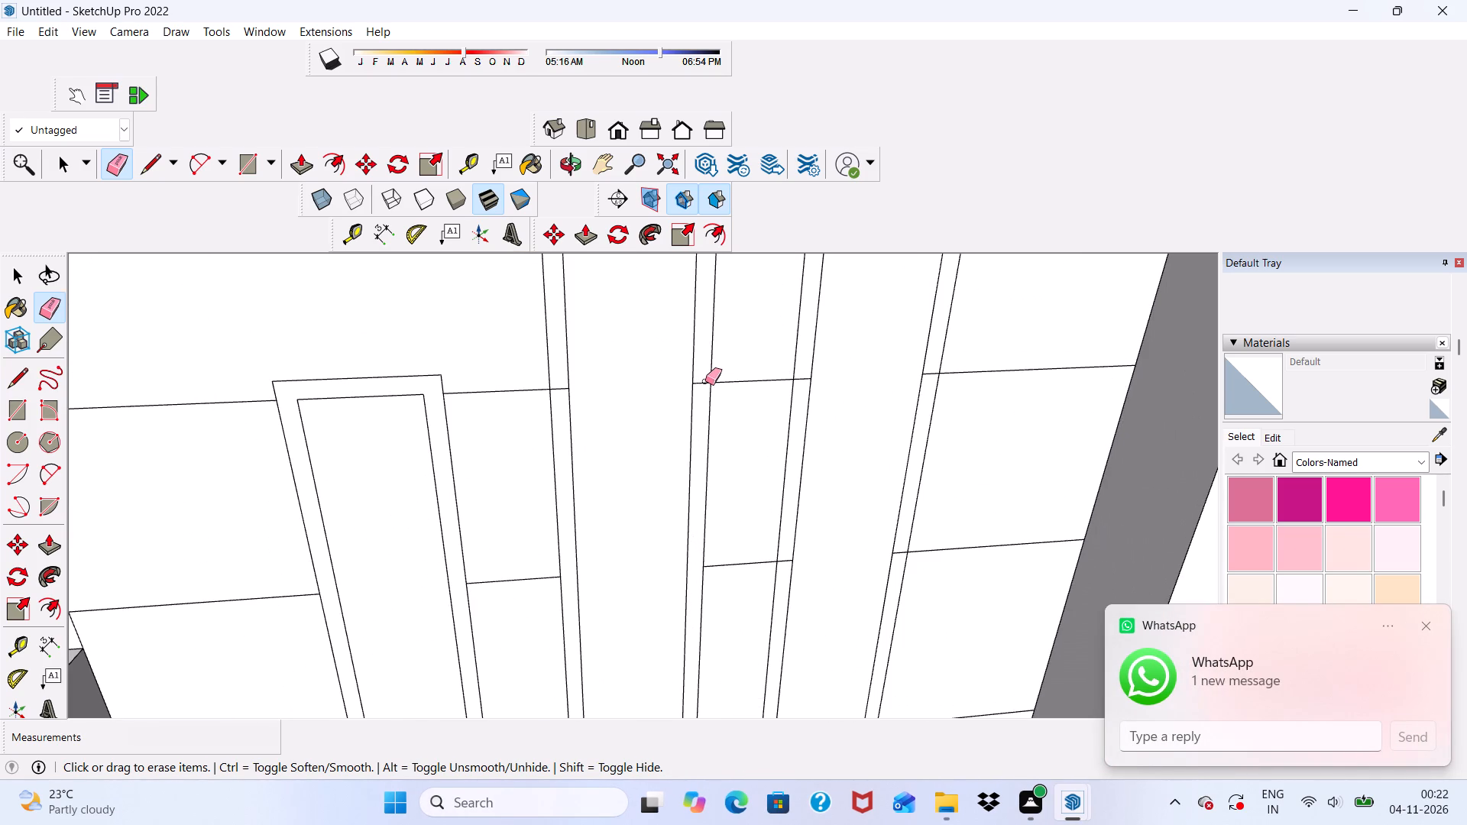
{"action": "left_click", "coordinate": [700, 380]}
Erase the pieces of the top three crossing band lines inside the left side of the tallest rectangle's border.
{"action": "scroll", "coordinate": [704, 374], "scroll_direction": "down", "scroll_amount": 9}
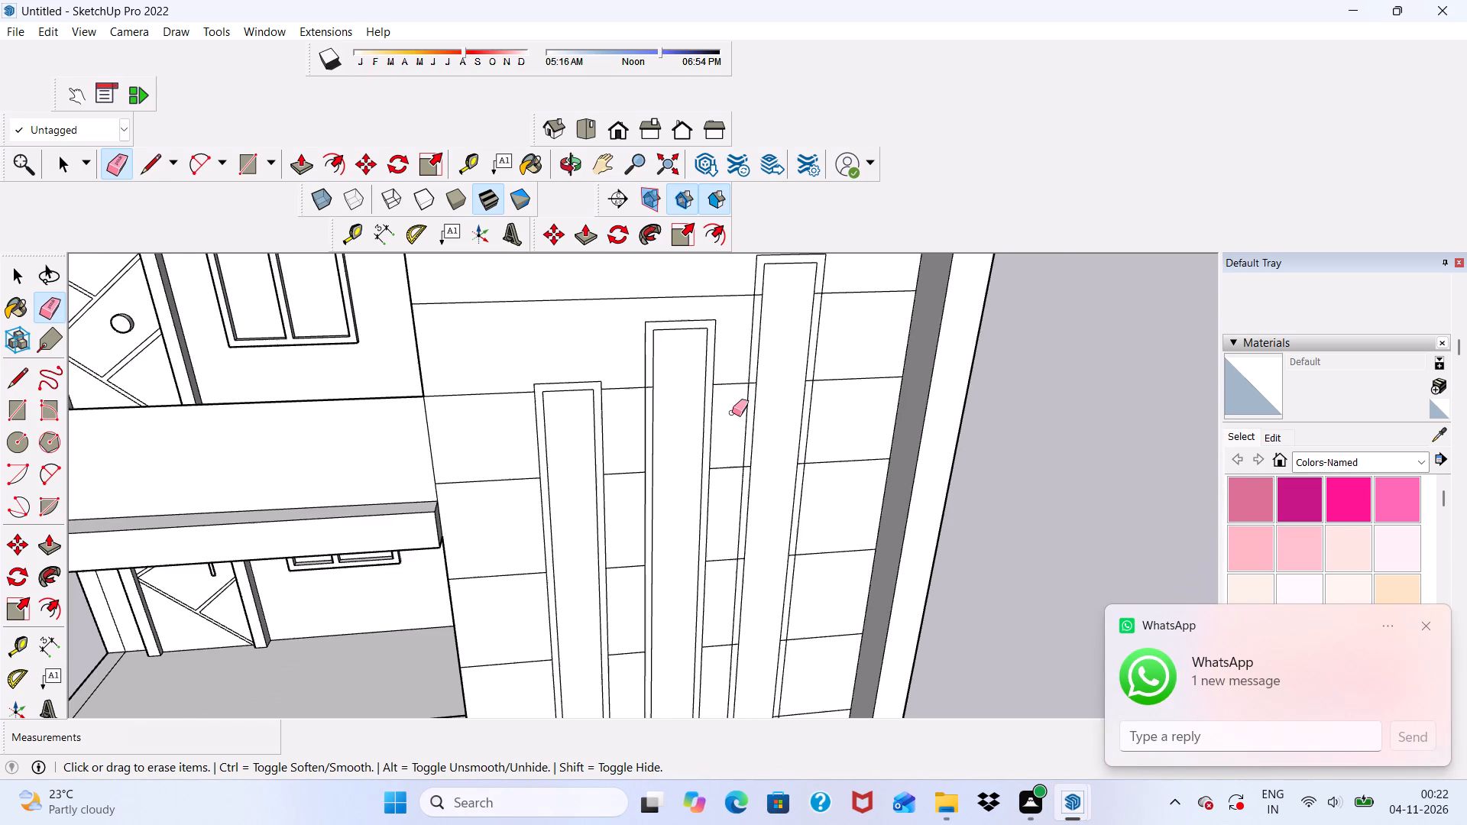
{"action": "scroll", "coordinate": [779, 283], "scroll_direction": "up", "scroll_amount": 11}
{"action": "left_click_drag", "start_coordinate": [746, 294], "coordinate": [747, 309]}
{"action": "scroll", "coordinate": [750, 342], "scroll_direction": "down", "scroll_amount": 4}
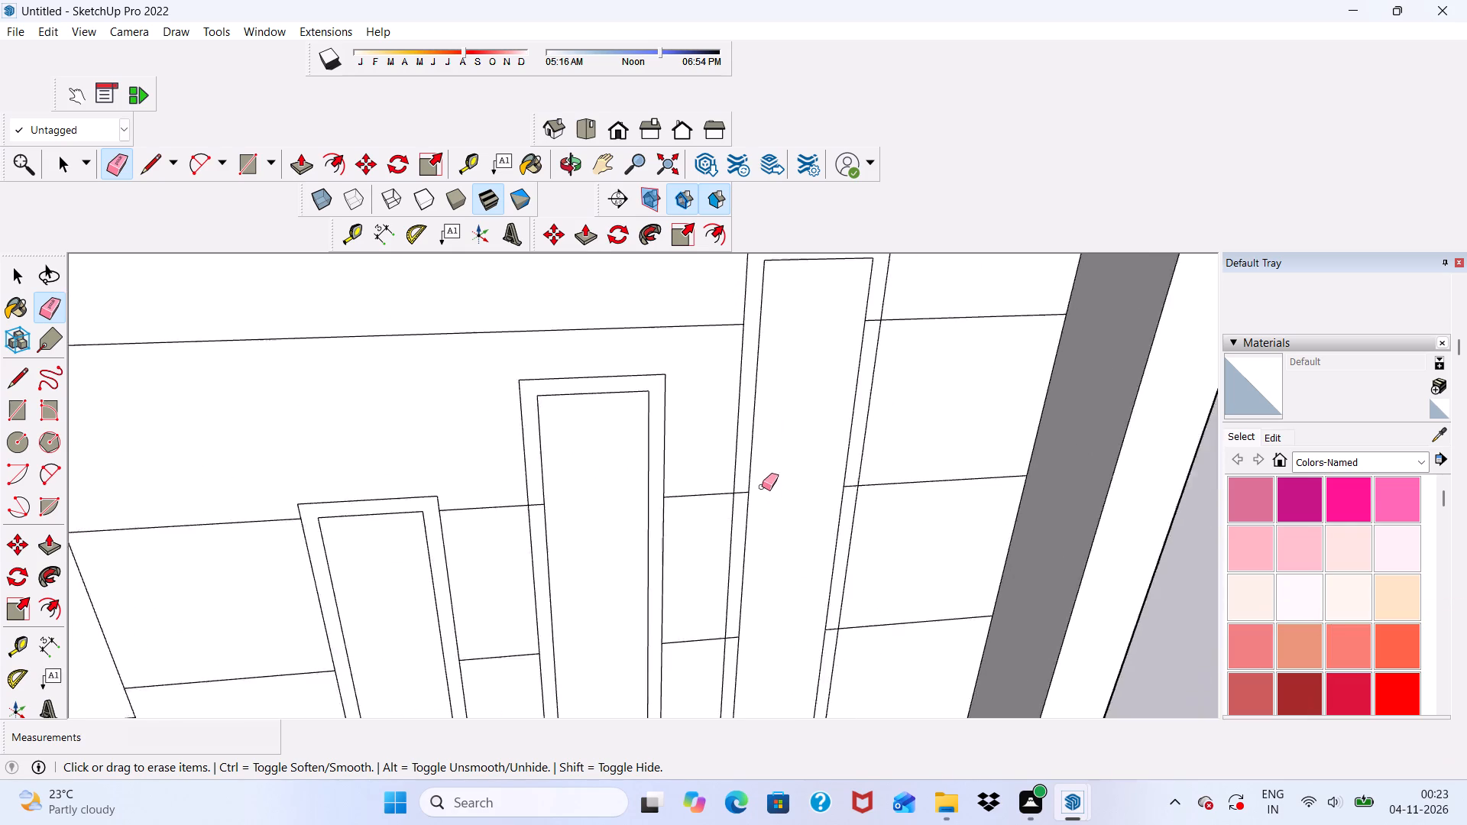
{"action": "scroll", "coordinate": [763, 498], "scroll_direction": "up", "scroll_amount": 6}
{"action": "left_click_drag", "start_coordinate": [724, 479], "coordinate": [729, 495]}
{"action": "scroll", "coordinate": [710, 438], "scroll_direction": "down", "scroll_amount": 12}
{"action": "scroll", "coordinate": [763, 553], "scroll_direction": "up", "scroll_amount": 3}
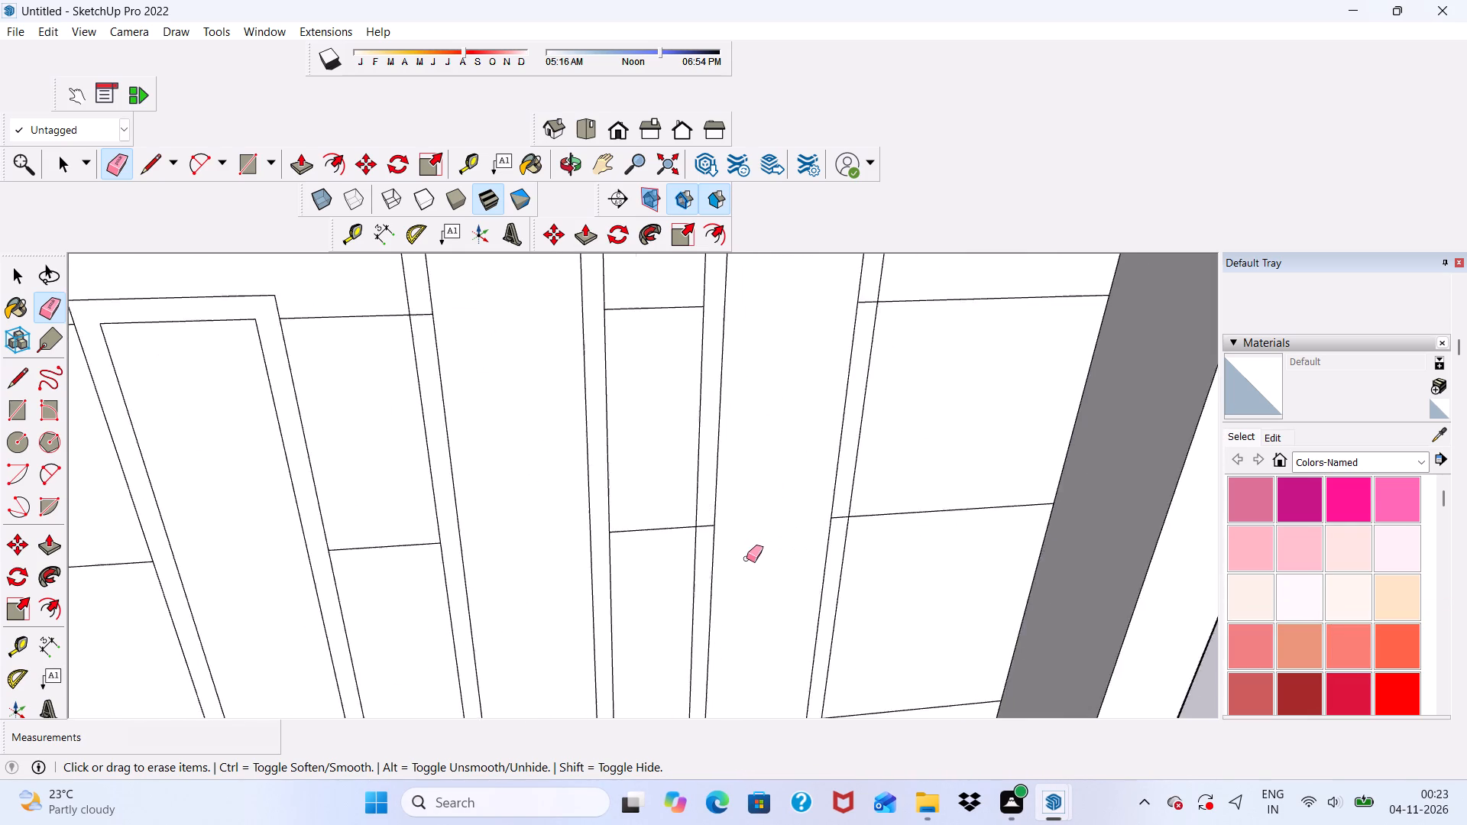
{"action": "scroll", "coordinate": [746, 558], "scroll_direction": "up", "scroll_amount": 6}
{"action": "left_click_drag", "start_coordinate": [704, 526], "coordinate": [708, 541]}
Erase the pieces of the next three band lines down inside the left side of the tallest rectangle's border.
{"action": "scroll", "coordinate": [705, 396], "scroll_direction": "down", "scroll_amount": 12}
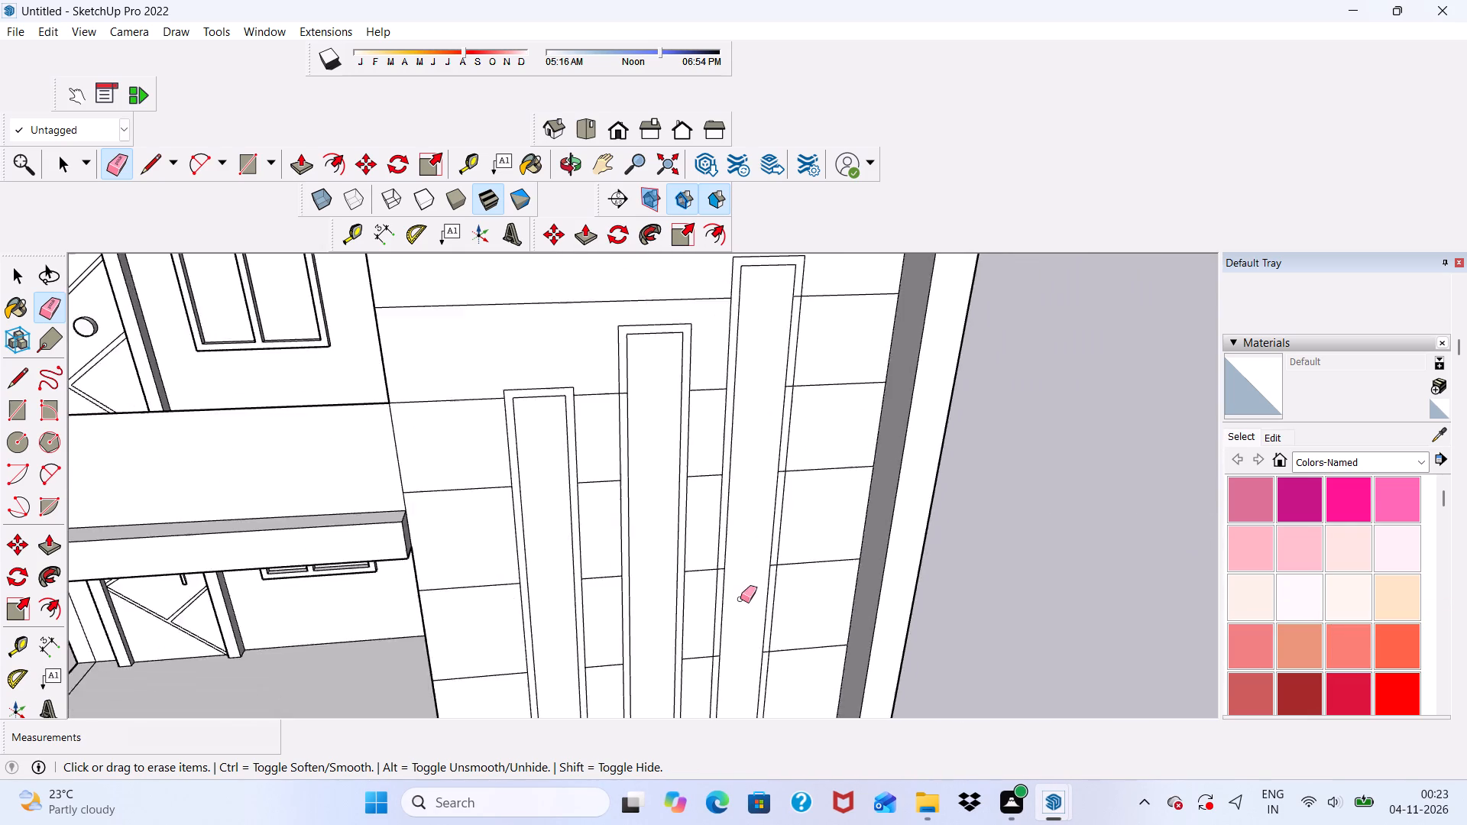
{"action": "scroll", "coordinate": [737, 603], "scroll_direction": "up", "scroll_amount": 11}
{"action": "left_click_drag", "start_coordinate": [702, 535], "coordinate": [704, 549]}
{"action": "scroll", "coordinate": [703, 429], "scroll_direction": "down", "scroll_amount": 5}
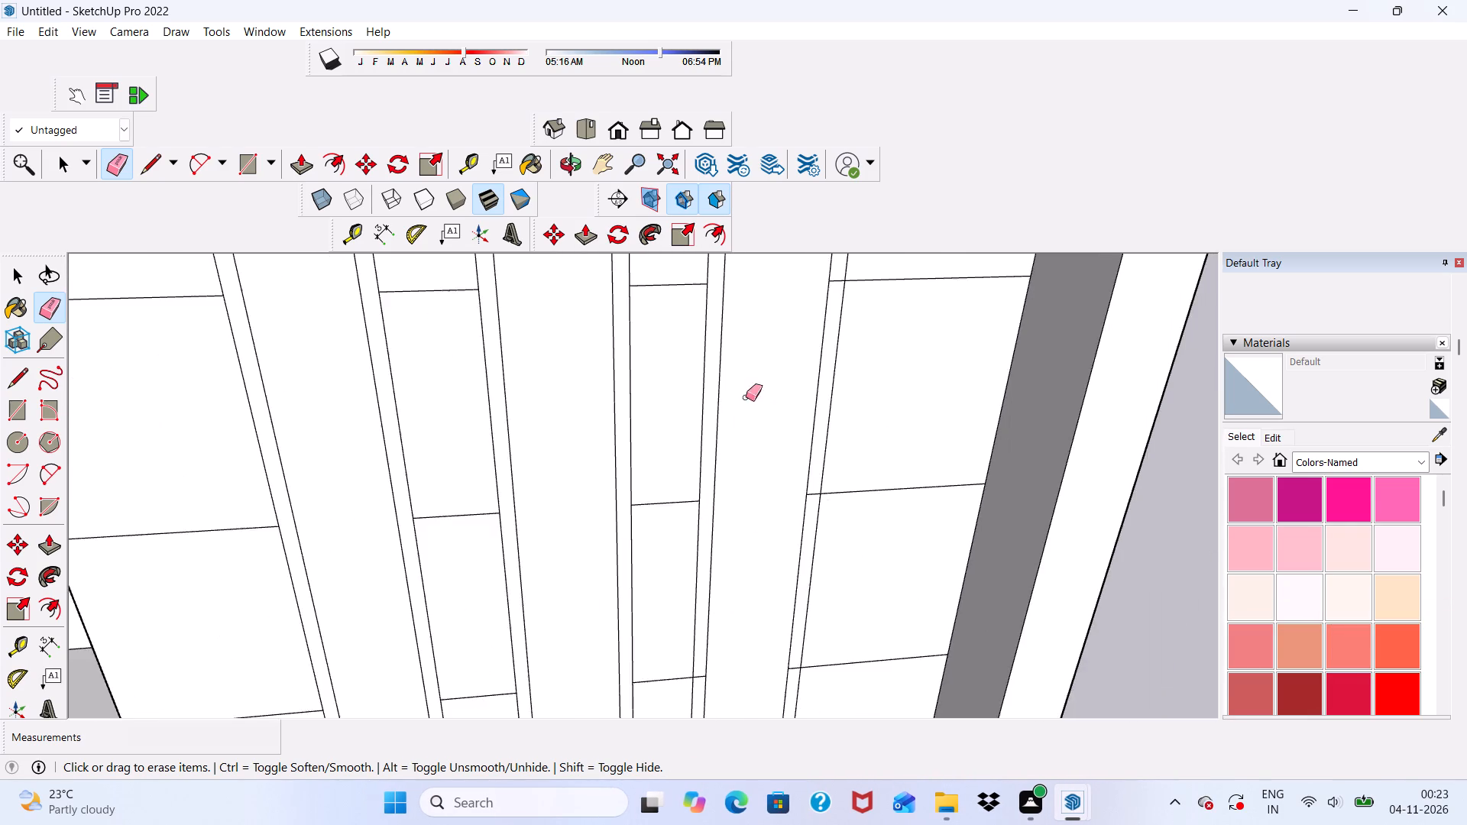
{"action": "scroll", "coordinate": [744, 411], "scroll_direction": "down", "scroll_amount": 5}
{"action": "scroll", "coordinate": [739, 597], "scroll_direction": "up", "scroll_amount": 6}
{"action": "left_click", "coordinate": [711, 587]}
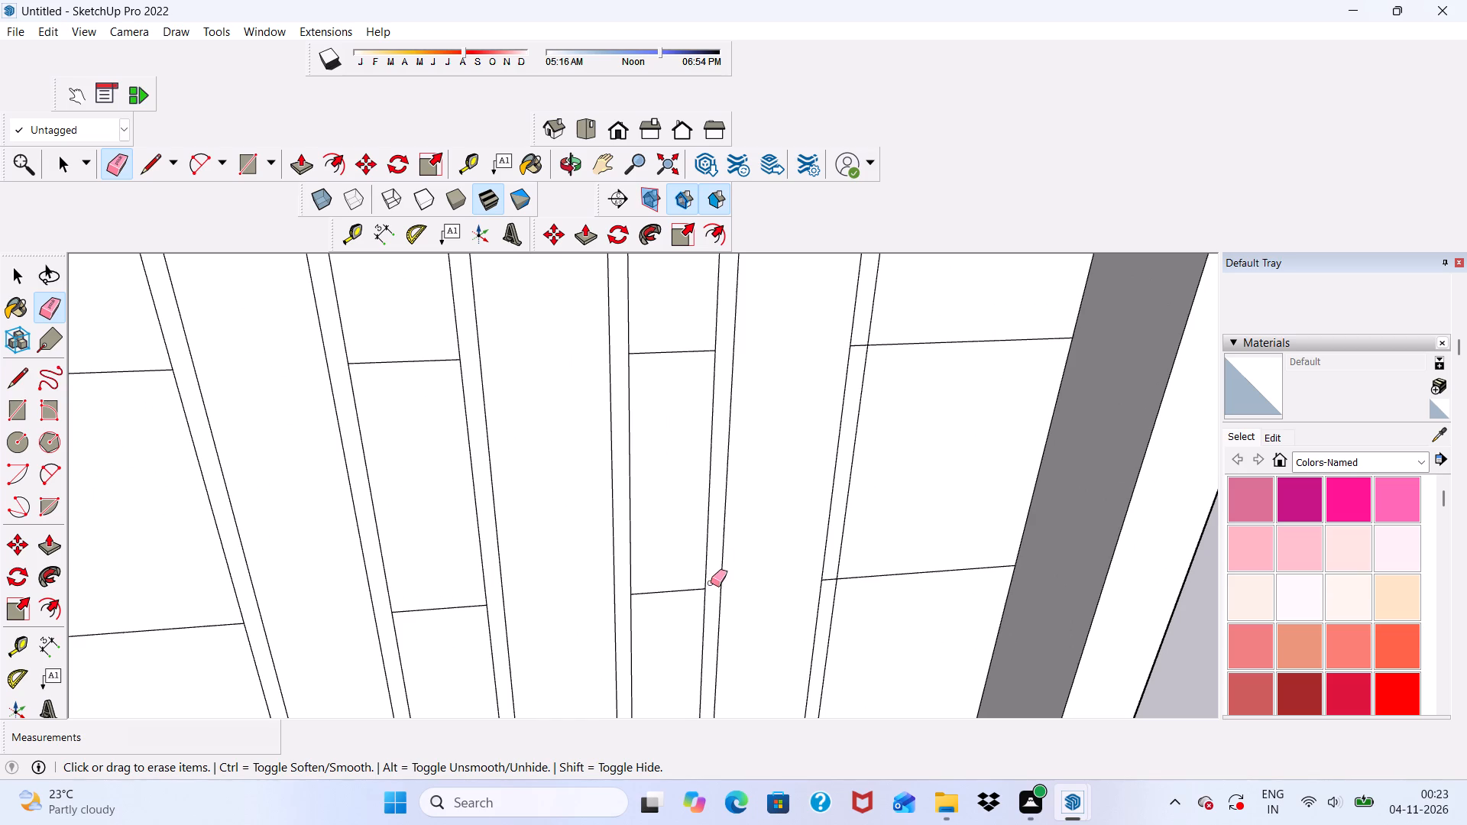
{"action": "scroll", "coordinate": [694, 457], "scroll_direction": "down", "scroll_amount": 9}
{"action": "scroll", "coordinate": [703, 634], "scroll_direction": "up", "scroll_amount": 11}
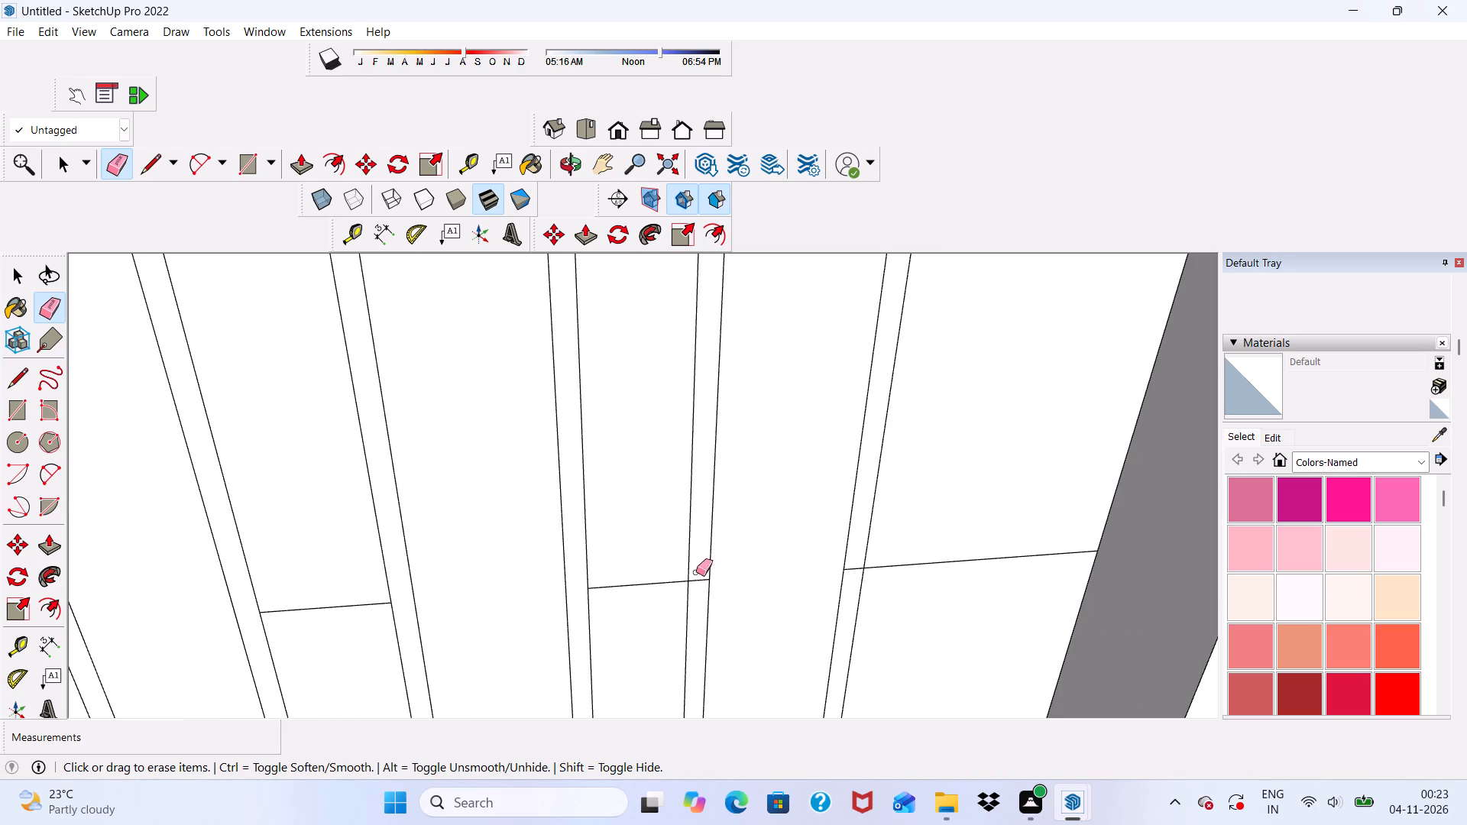
{"action": "left_click_drag", "start_coordinate": [696, 574], "coordinate": [696, 592]}
Erase the bottom band-line pieces crossing the border at both lower corners of the tallest rectangle.
{"action": "scroll", "coordinate": [695, 490], "scroll_direction": "down", "scroll_amount": 10}
{"action": "scroll", "coordinate": [669, 673], "scroll_direction": "up", "scroll_amount": 6}
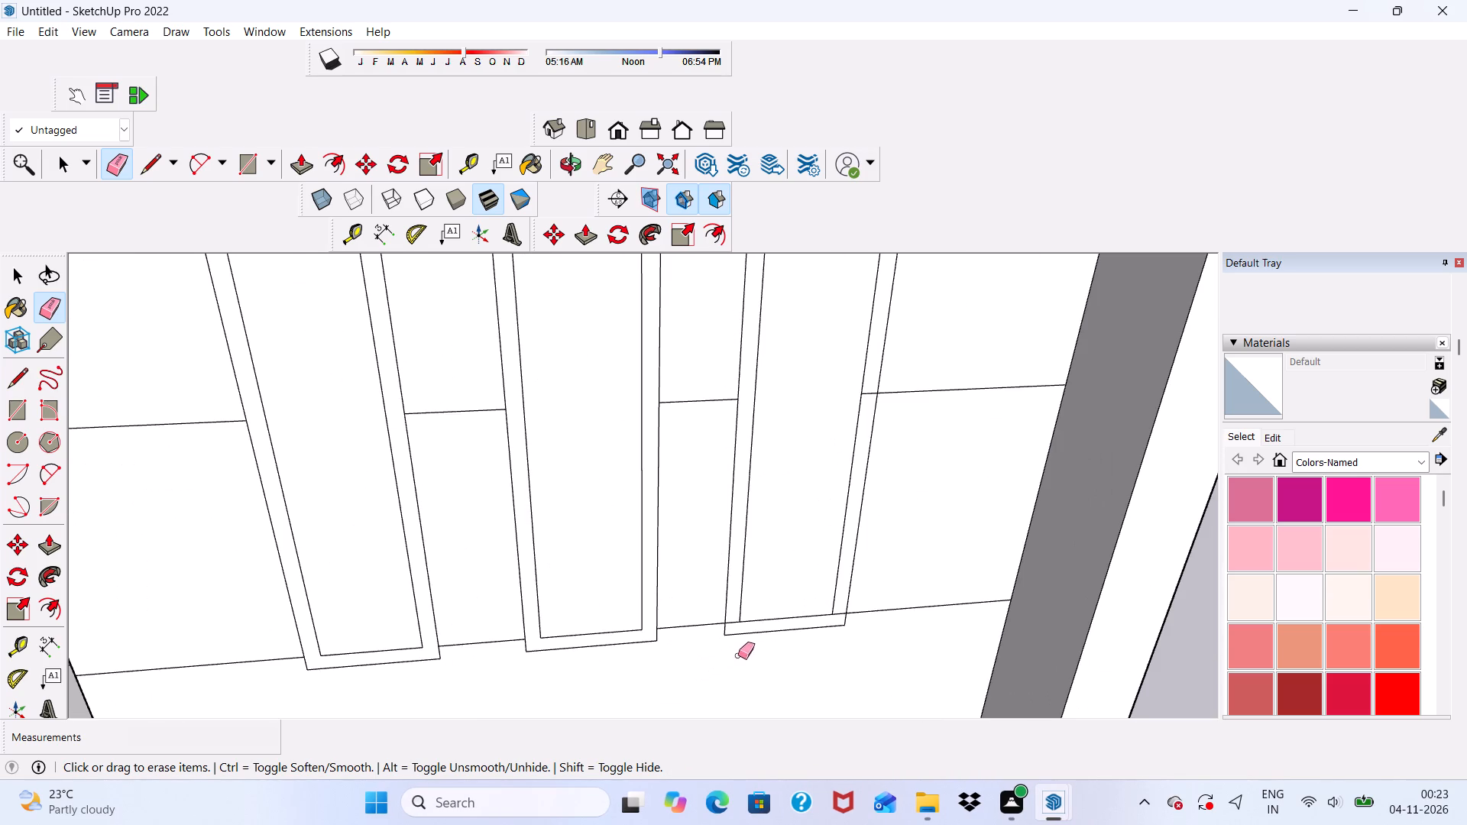
{"action": "middle_click_drag", "start_coordinate": [741, 643], "coordinate": [737, 607]}
{"action": "scroll", "coordinate": [737, 606], "scroll_direction": "up", "scroll_amount": 5}
{"action": "left_click_drag", "start_coordinate": [729, 608], "coordinate": [729, 613]}
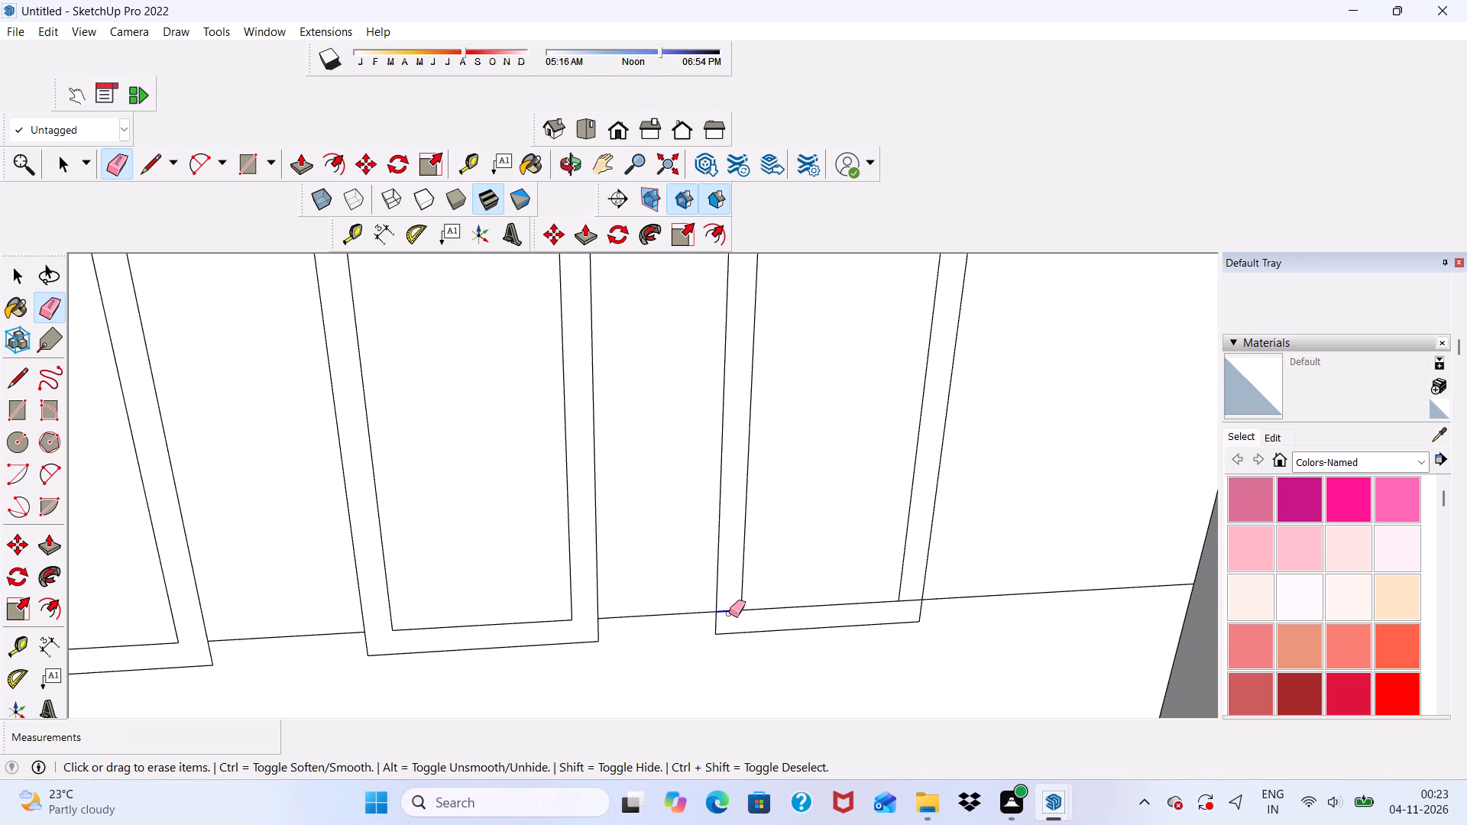
{"action": "left_click_drag", "start_coordinate": [729, 613], "coordinate": [729, 616]}
{"action": "left_click_drag", "start_coordinate": [912, 593], "coordinate": [908, 613]}
Erase the pieces of the two band lines above the bottom one inside the right side of the tallest rectangle's border.
{"action": "scroll", "coordinate": [895, 616], "scroll_direction": "down", "scroll_amount": 14}
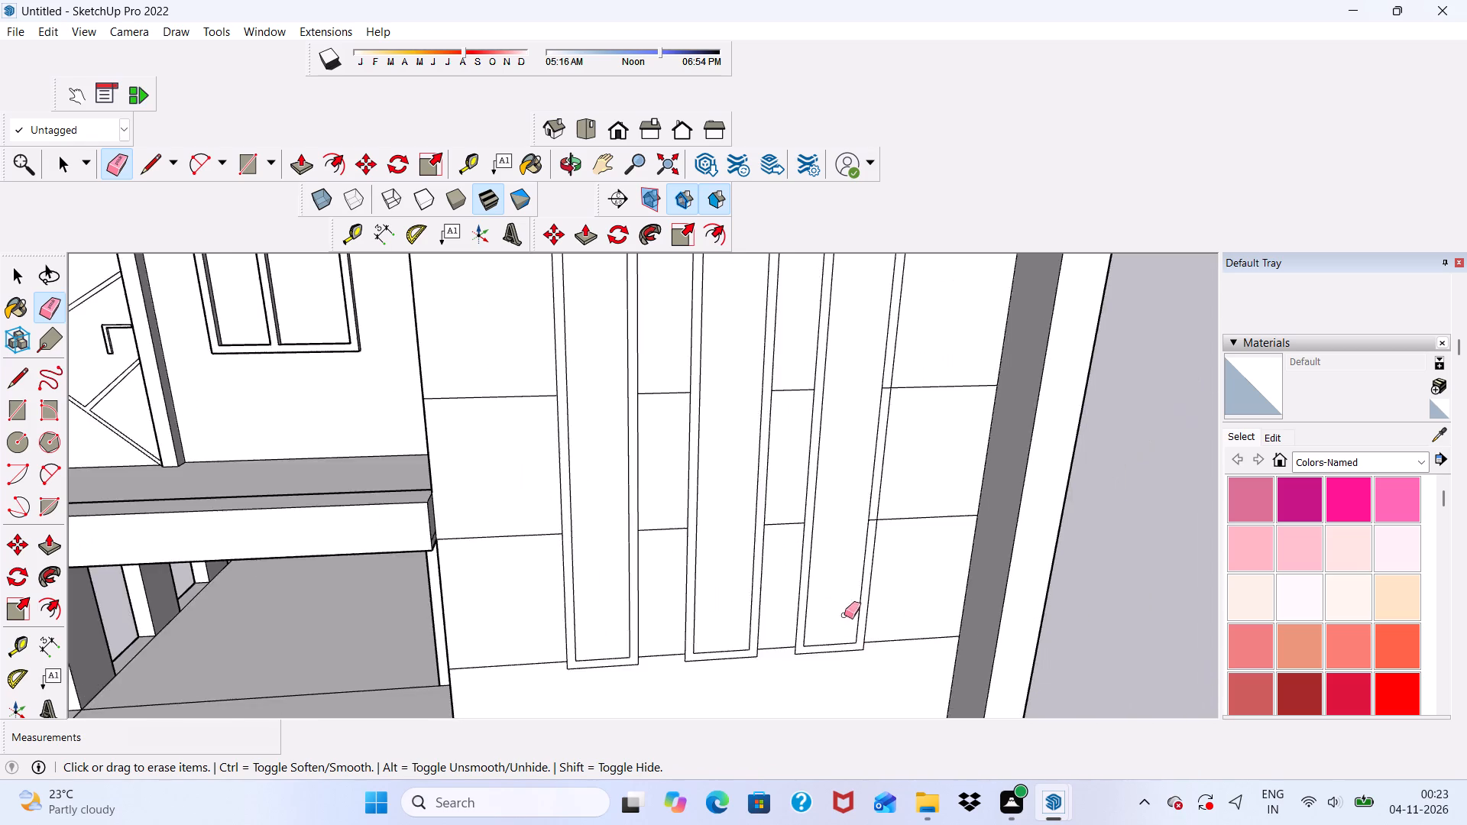
{"action": "scroll", "coordinate": [844, 615], "scroll_direction": "down", "scroll_amount": 4}
{"action": "scroll", "coordinate": [870, 462], "scroll_direction": "up", "scroll_amount": 1}
{"action": "scroll", "coordinate": [857, 616], "scroll_direction": "up", "scroll_amount": 9}
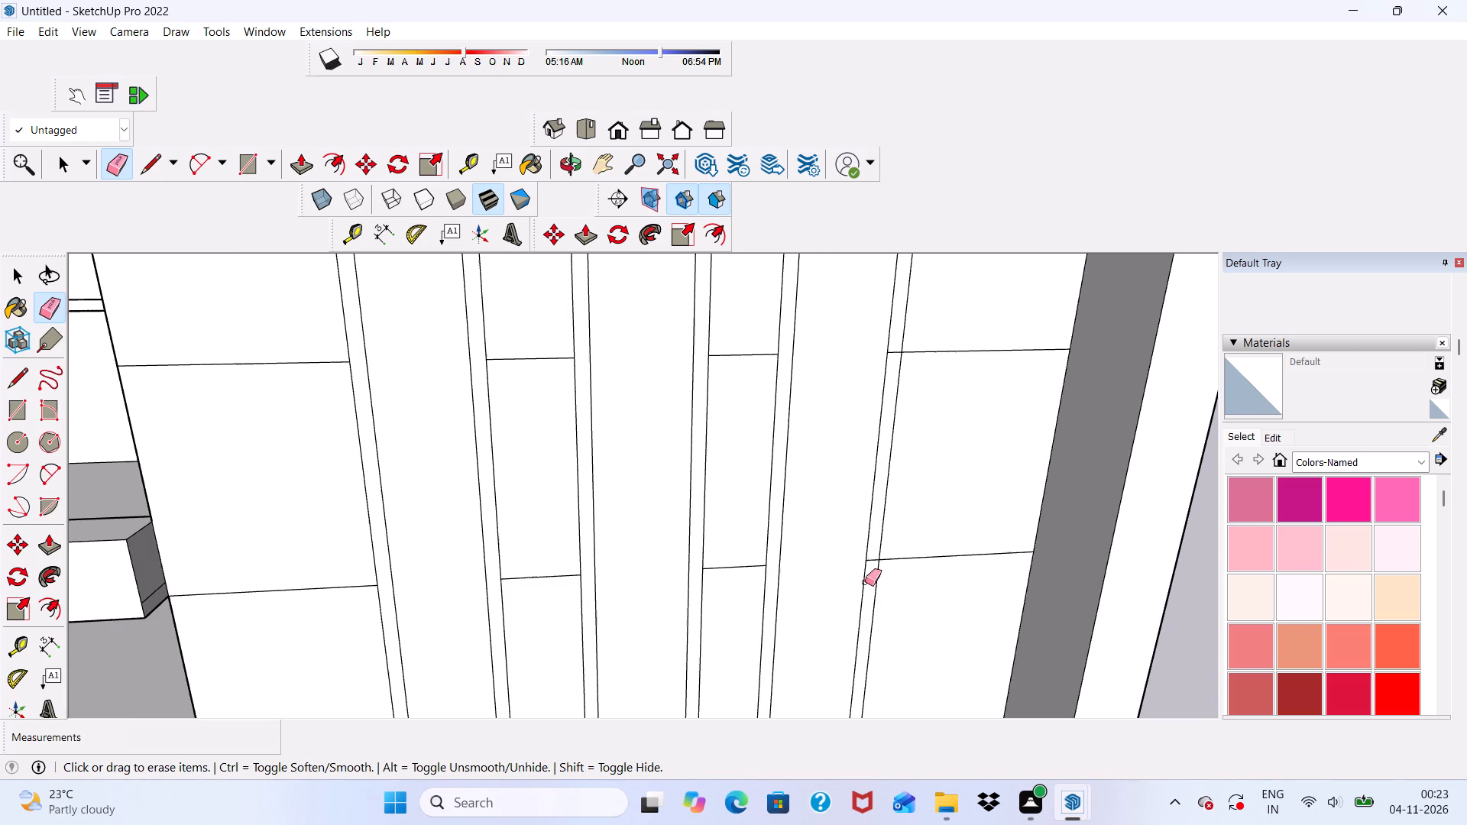
{"action": "left_click", "coordinate": [874, 561]}
{"action": "scroll", "coordinate": [886, 356], "scroll_direction": "up", "scroll_amount": 1}
{"action": "left_click", "coordinate": [895, 353]}
{"action": "scroll", "coordinate": [873, 425], "scroll_direction": "down", "scroll_amount": 7}
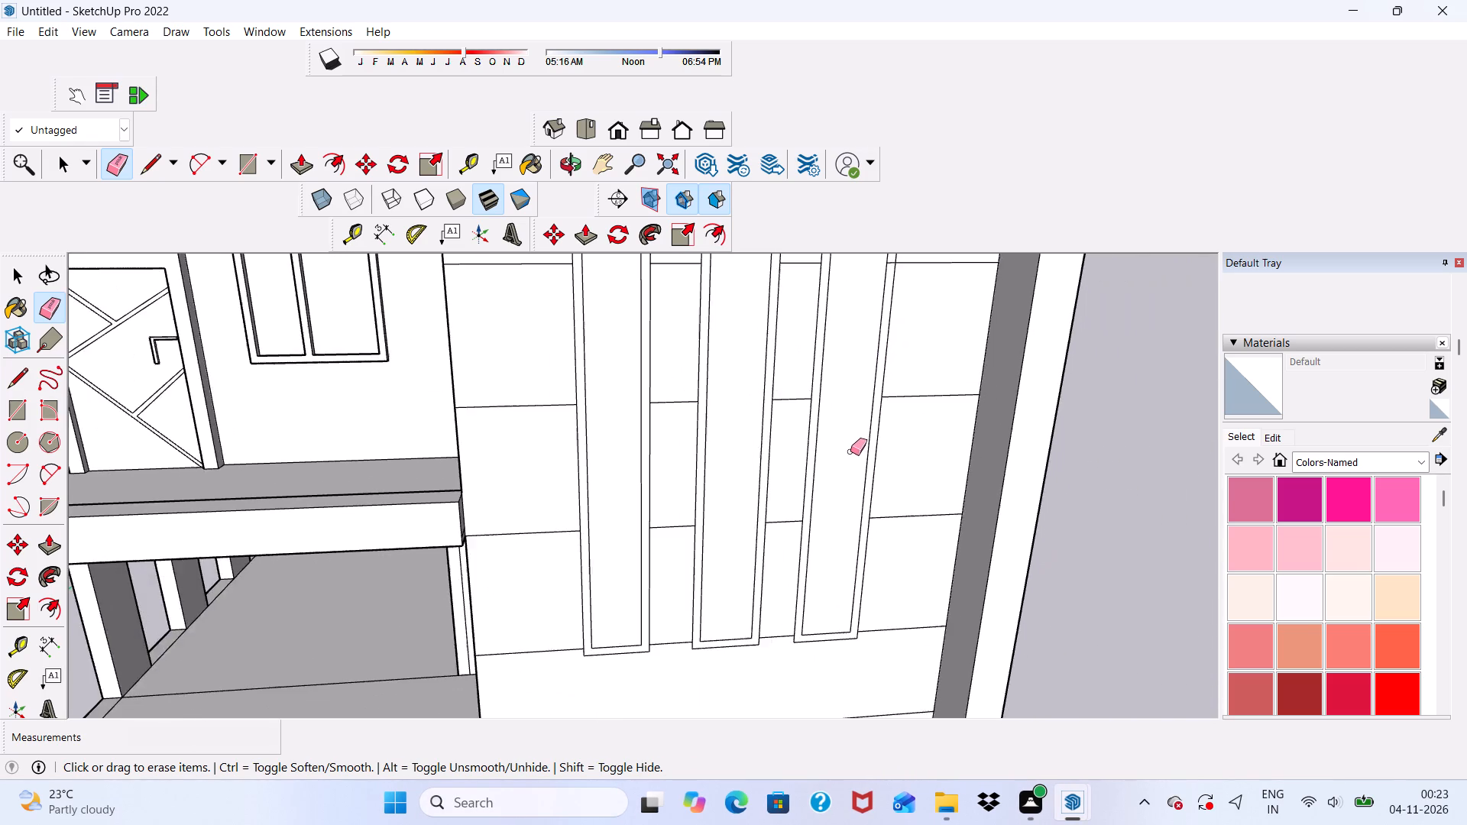
Erase the pieces of the next two band lines up inside the right side of the tallest rectangle's border.
{"action": "scroll", "coordinate": [840, 451], "scroll_direction": "down", "scroll_amount": 2}
{"action": "scroll", "coordinate": [871, 348], "scroll_direction": "up", "scroll_amount": 16}
{"action": "scroll", "coordinate": [866, 419], "scroll_direction": "down", "scroll_amount": 3}
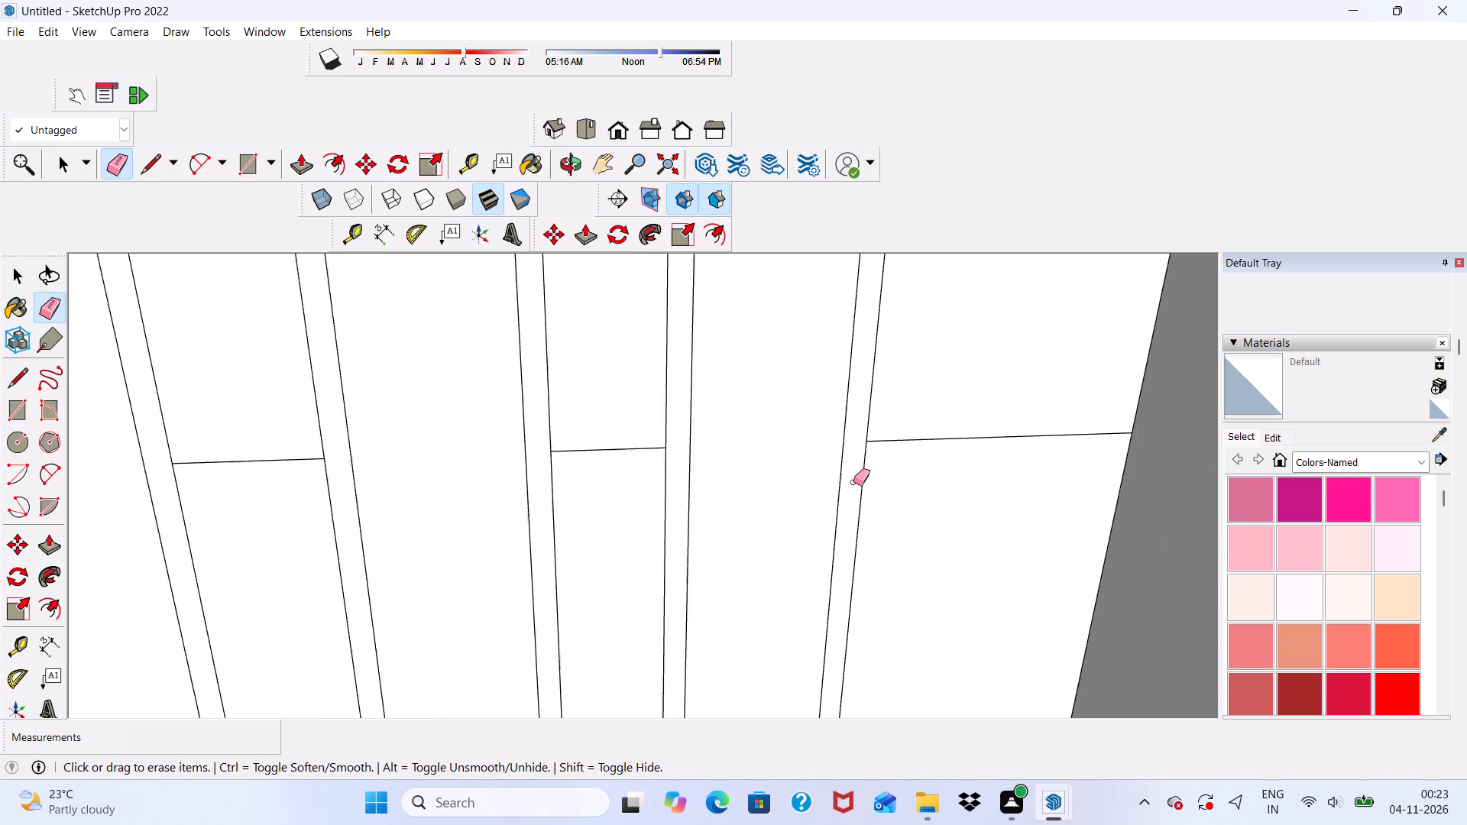
{"action": "scroll", "coordinate": [853, 482], "scroll_direction": "down", "scroll_amount": 9}
{"action": "scroll", "coordinate": [838, 335], "scroll_direction": "up", "scroll_amount": 11}
{"action": "left_click", "coordinate": [840, 310]}
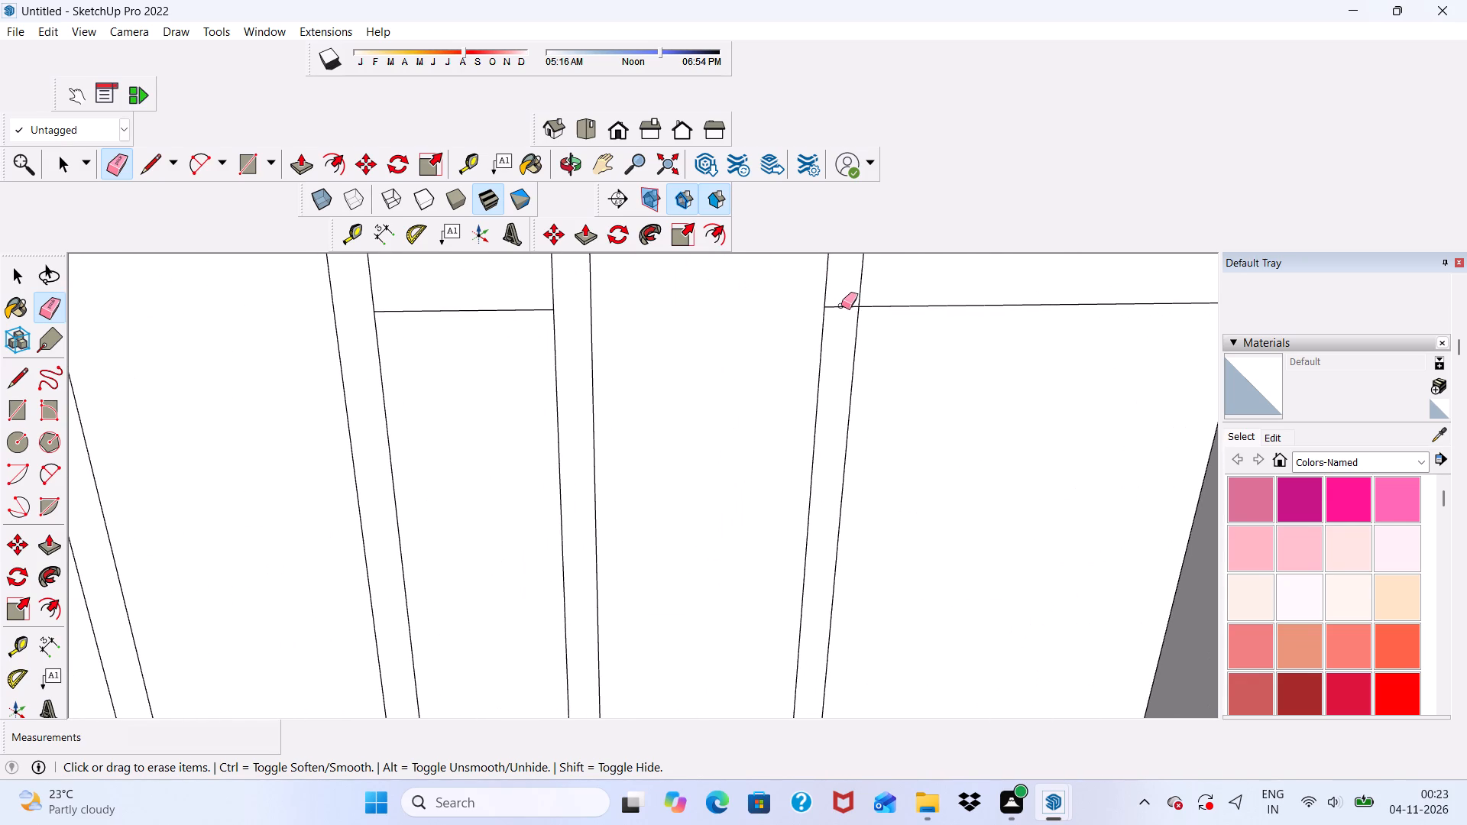
{"action": "left_click_drag", "start_coordinate": [841, 306], "coordinate": [837, 321]}
{"action": "scroll", "coordinate": [774, 471], "scroll_direction": "down", "scroll_amount": 13}
{"action": "scroll", "coordinate": [800, 367], "scroll_direction": "up", "scroll_amount": 5}
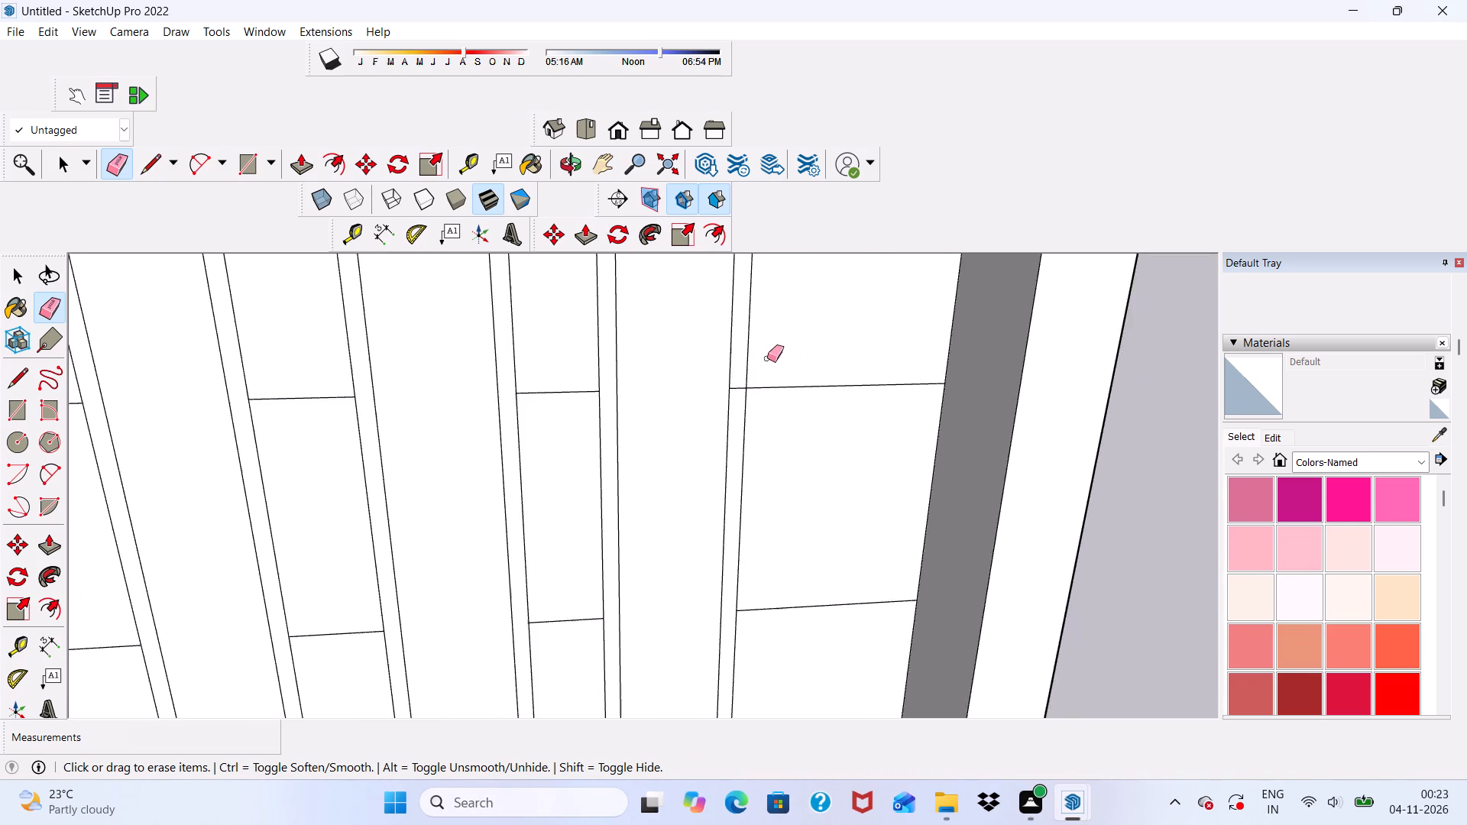
{"action": "scroll", "coordinate": [767, 358], "scroll_direction": "up", "scroll_amount": 6}
{"action": "left_click_drag", "start_coordinate": [720, 374], "coordinate": [721, 416]}
{"action": "scroll", "coordinate": [712, 435], "scroll_direction": "down", "scroll_amount": 15}
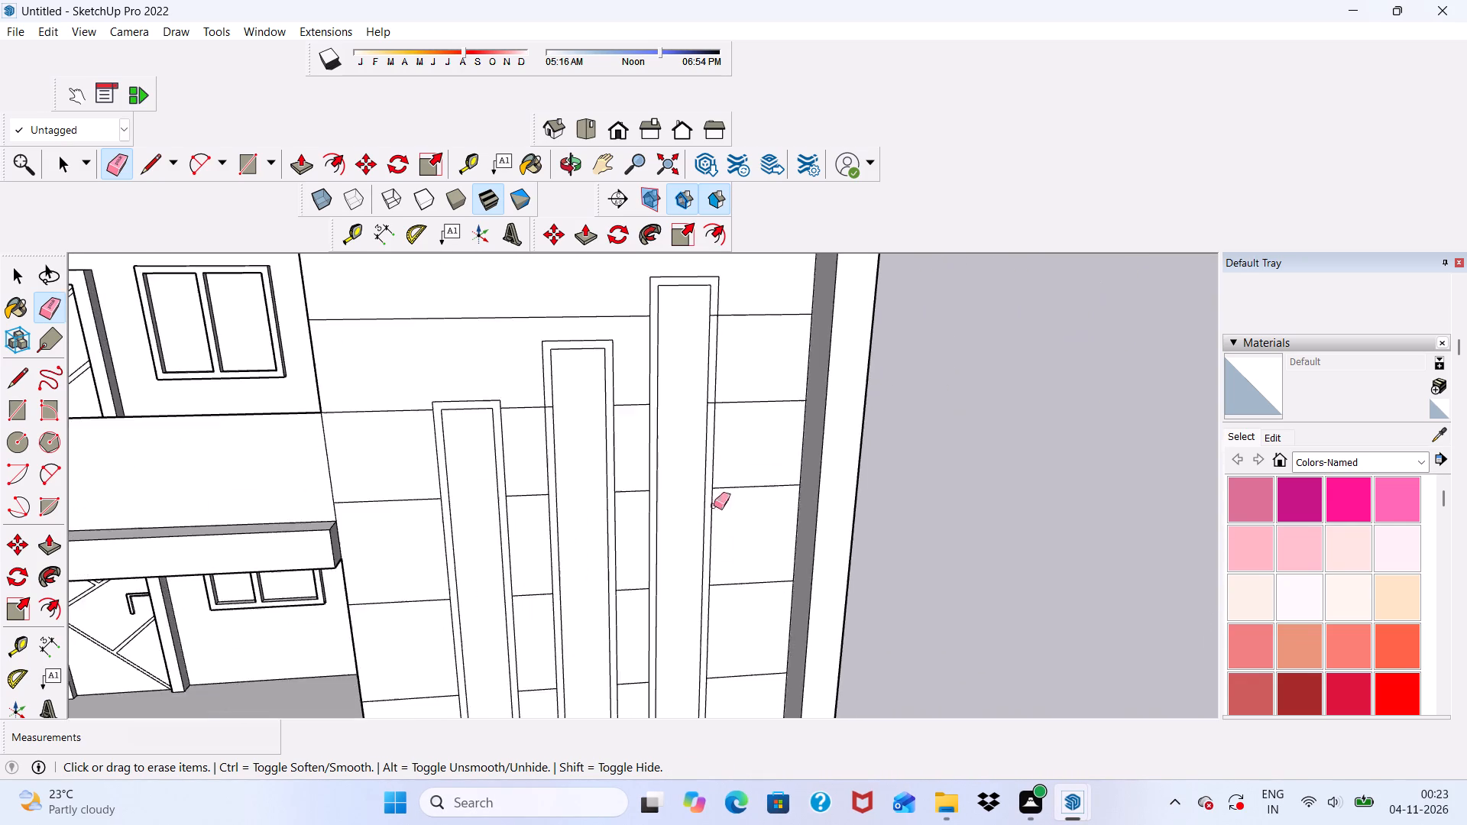
Erase the pieces of the two uppermost band lines inside the right side of the tallest rectangle's border.
{"action": "scroll", "coordinate": [691, 311], "scroll_direction": "up", "scroll_amount": 10}
{"action": "left_click", "coordinate": [734, 319]}
{"action": "scroll", "coordinate": [734, 431], "scroll_direction": "up", "scroll_amount": 1}
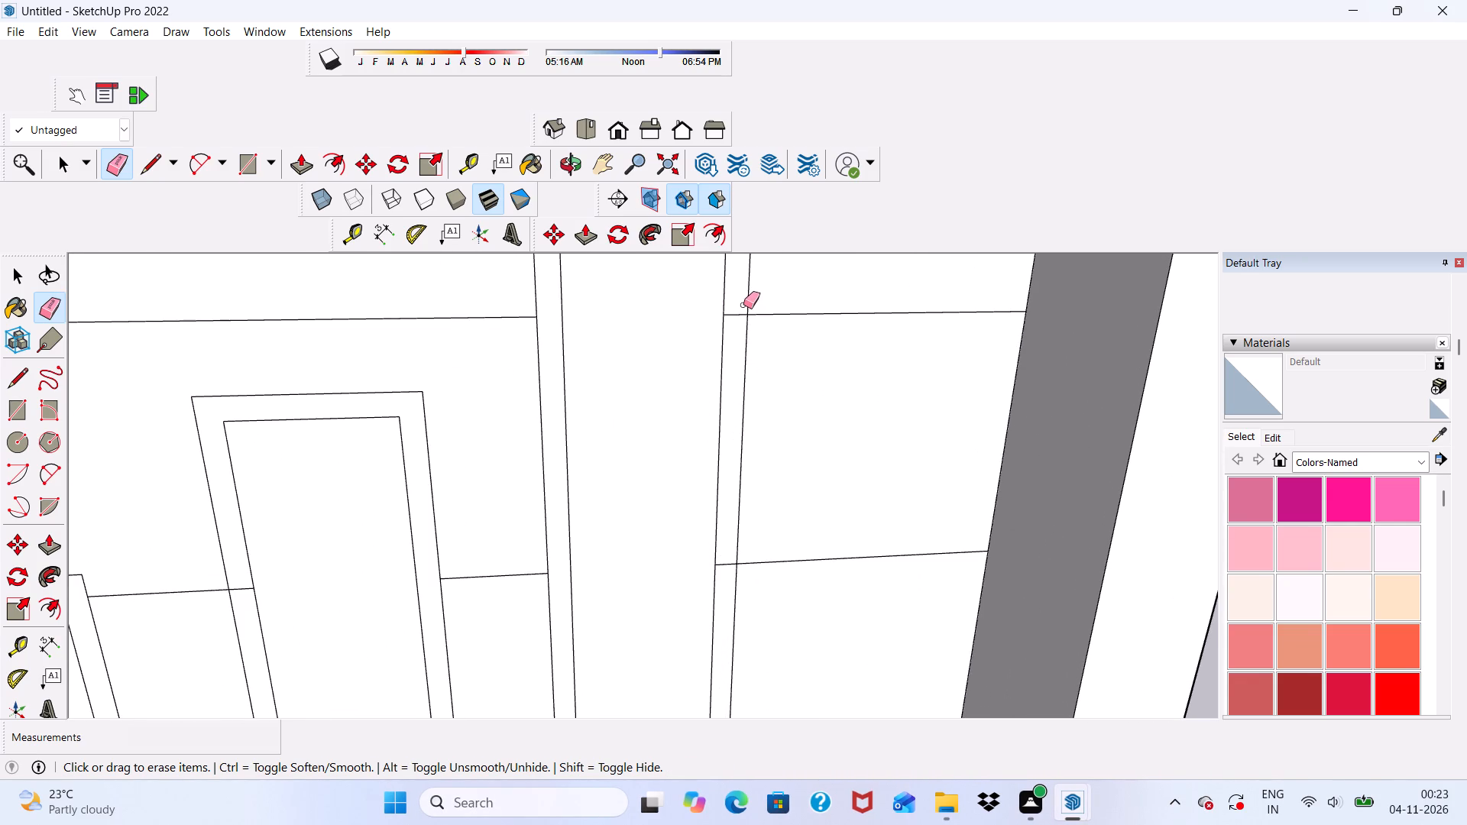
{"action": "left_click_drag", "start_coordinate": [743, 305], "coordinate": [743, 317]}
{"action": "left_click_drag", "start_coordinate": [726, 563], "coordinate": [730, 581]}
{"action": "scroll", "coordinate": [722, 537], "scroll_direction": "down", "scroll_amount": 2}
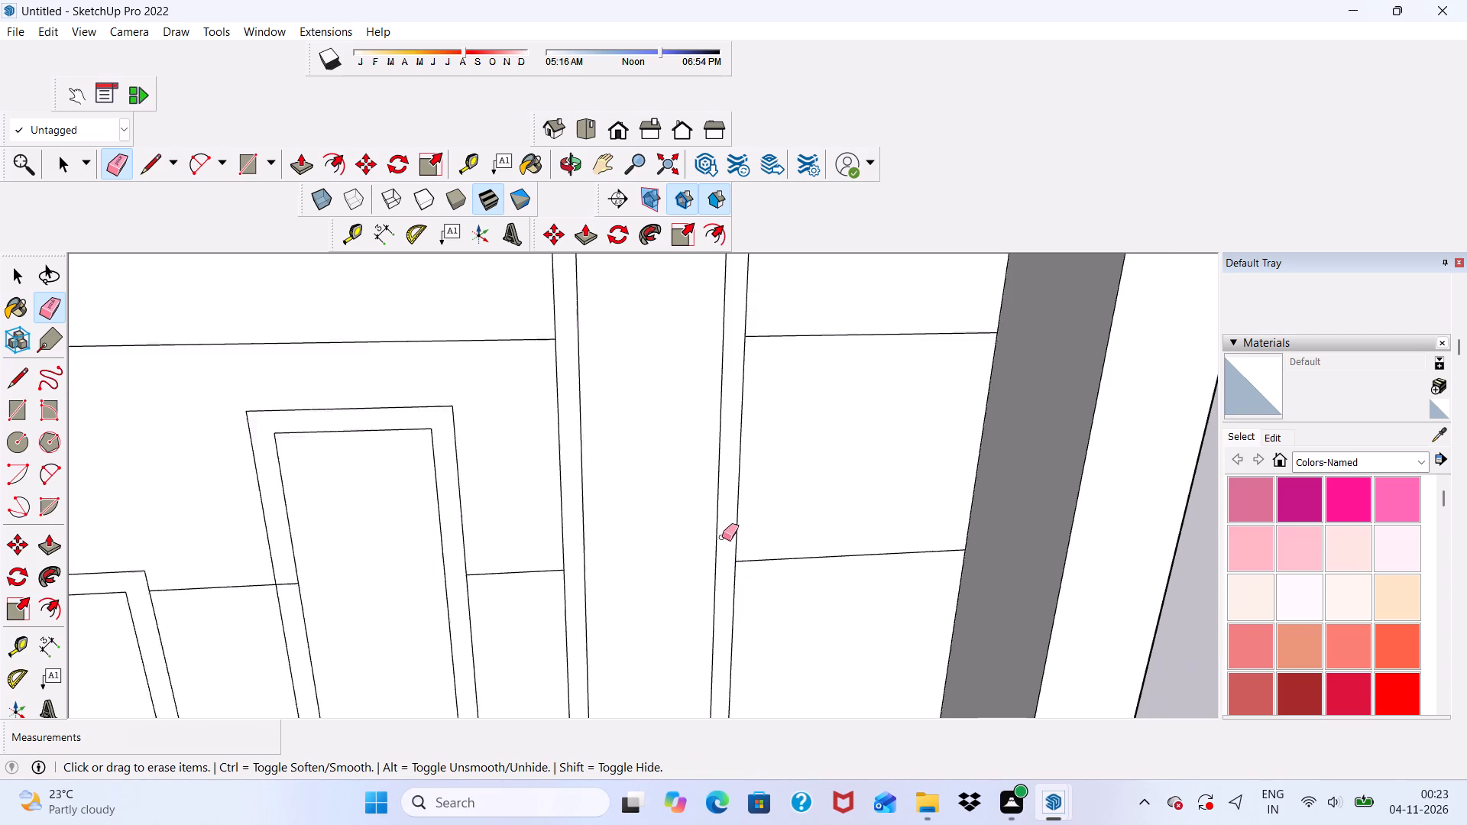
{"action": "scroll", "coordinate": [722, 537], "scroll_direction": "down", "scroll_amount": 17}
{"action": "key", "text": "space"}
Push/Pull the border of the shortest vertical rectangle outward from the banded wall by 3".
{"action": "scroll", "coordinate": [647, 511], "scroll_direction": "down", "scroll_amount": 1}
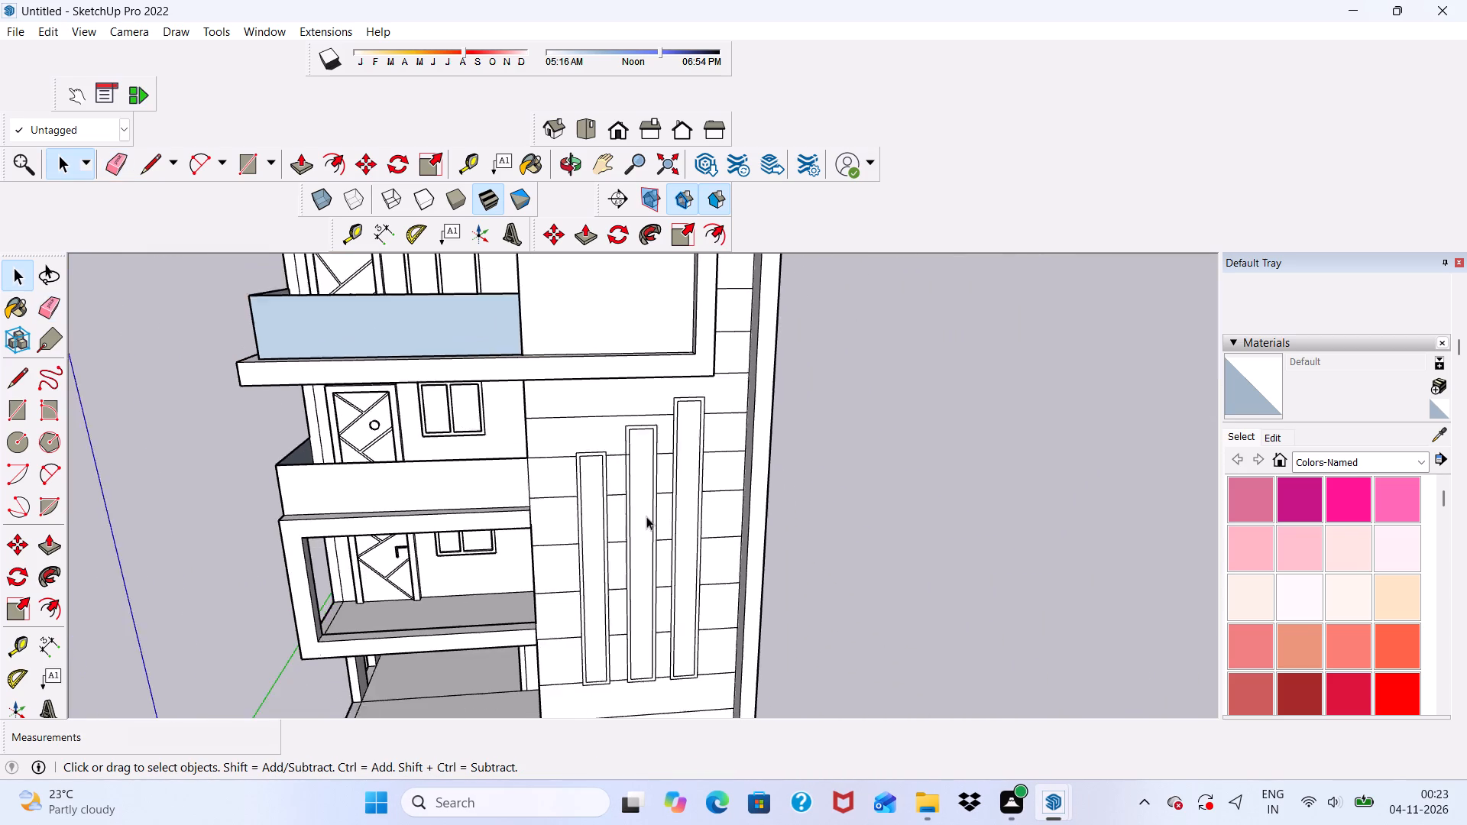
{"action": "scroll", "coordinate": [646, 516], "scroll_direction": "down", "scroll_amount": 1}
{"action": "scroll", "coordinate": [627, 574], "scroll_direction": "up", "scroll_amount": 5}
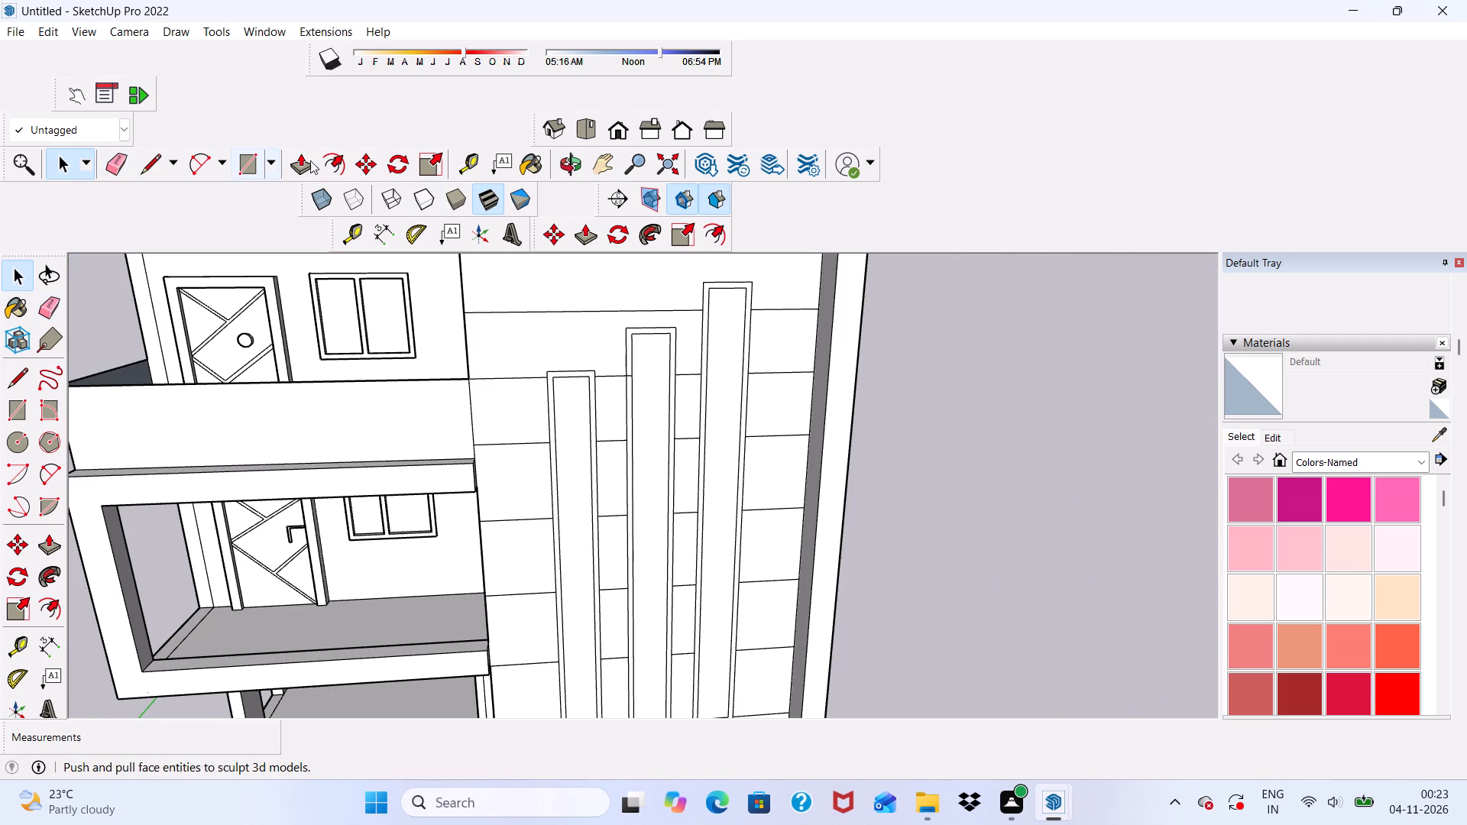
{"action": "left_click", "coordinate": [313, 160]}
{"action": "scroll", "coordinate": [649, 474], "scroll_direction": "up", "scroll_amount": 11}
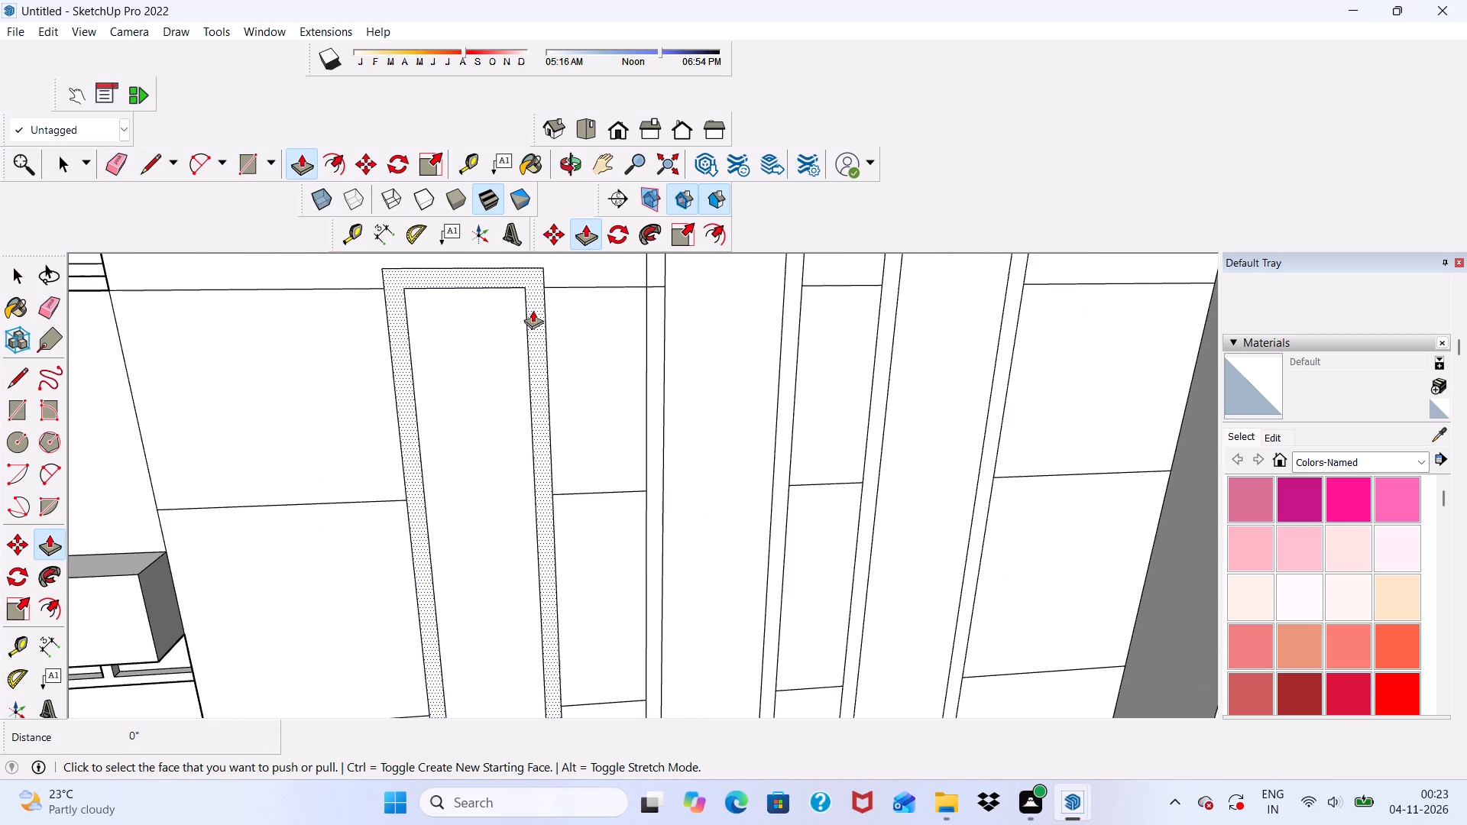
{"action": "left_click", "coordinate": [533, 310]}
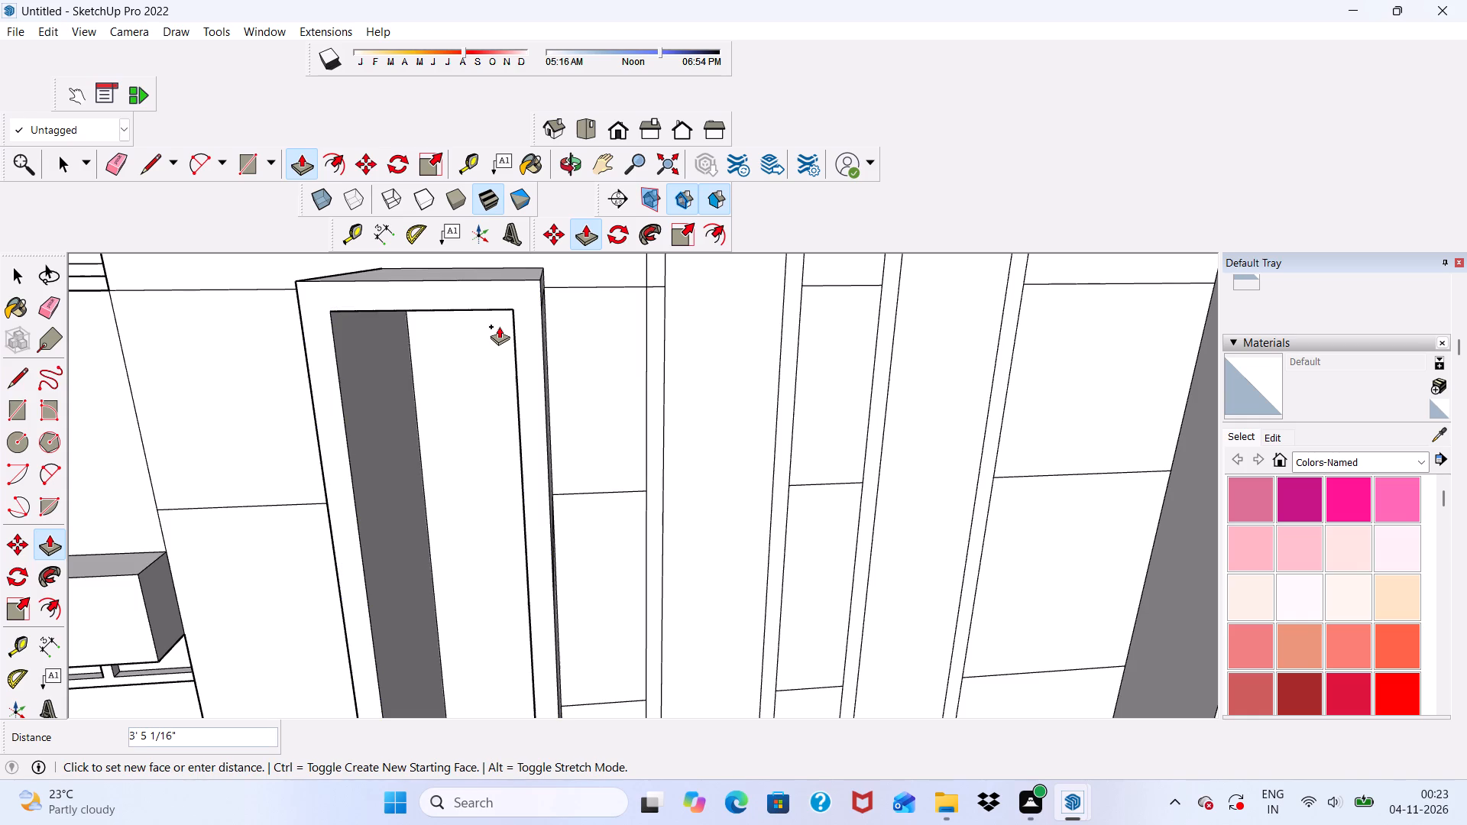
{"action": "key", "text": "3"}
{"action": "key", "text": "shift+quotedbl"}
{"action": "key", "text": "Return"}
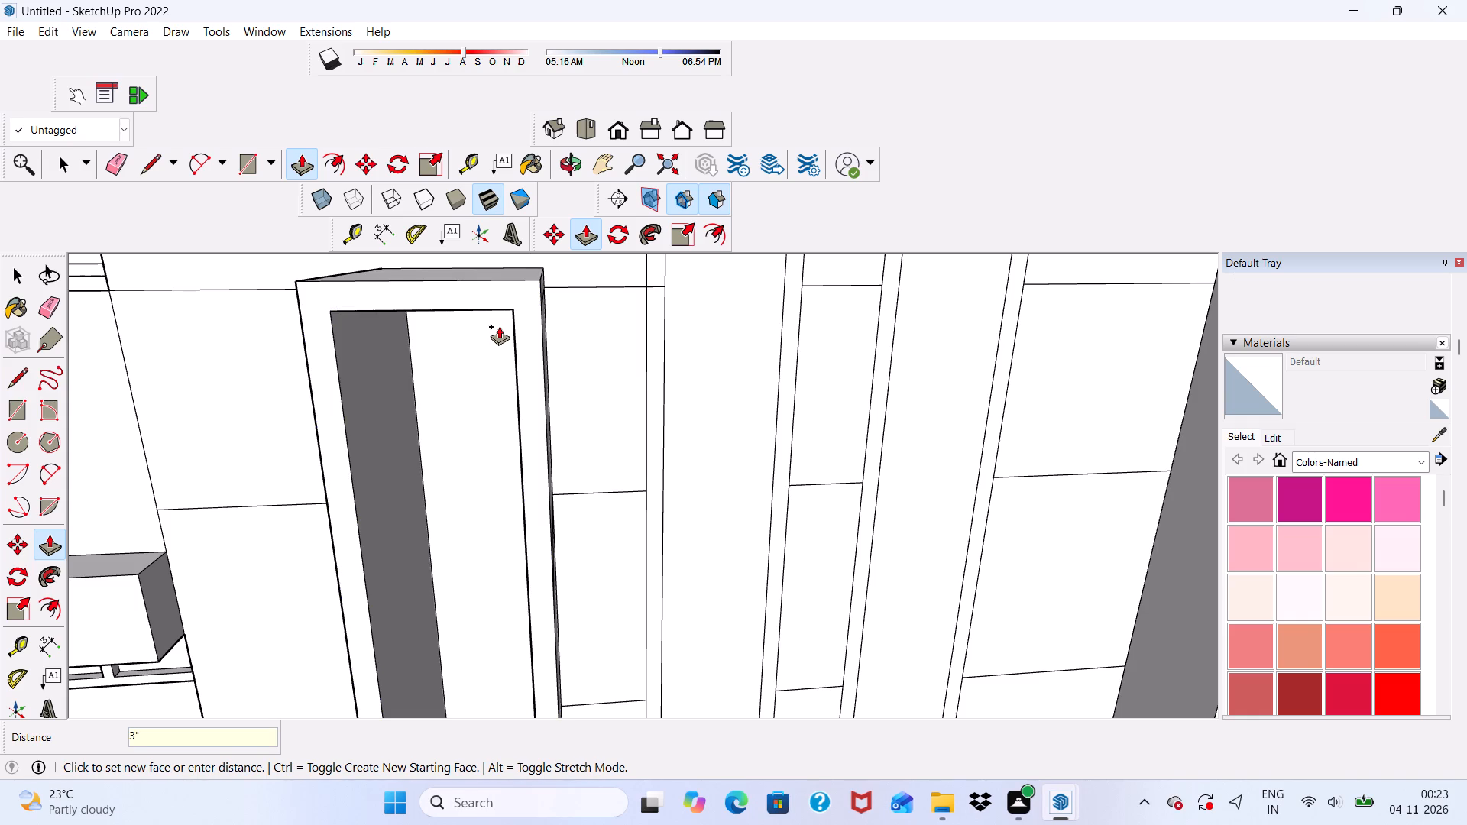
Push/Pull the border of the middle vertical rectangle outward from the banded wall by 3".
{"action": "middle_click_drag", "start_coordinate": [615, 387], "coordinate": [577, 445]}
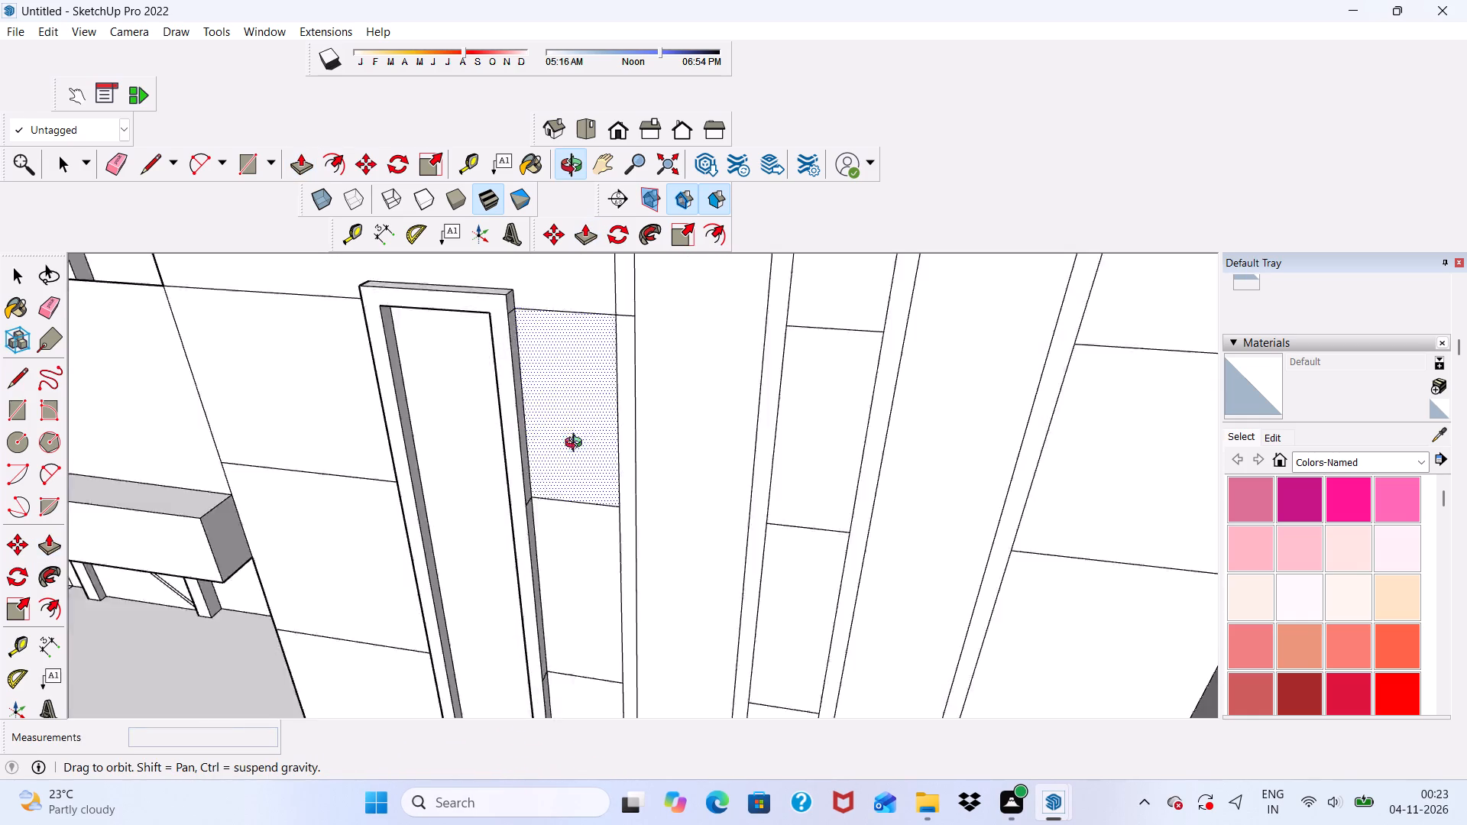
{"action": "middle_click_drag", "start_coordinate": [577, 445], "coordinate": [613, 438]}
{"action": "scroll", "coordinate": [643, 442], "scroll_direction": "up", "scroll_amount": 4}
{"action": "left_click", "coordinate": [656, 438]}
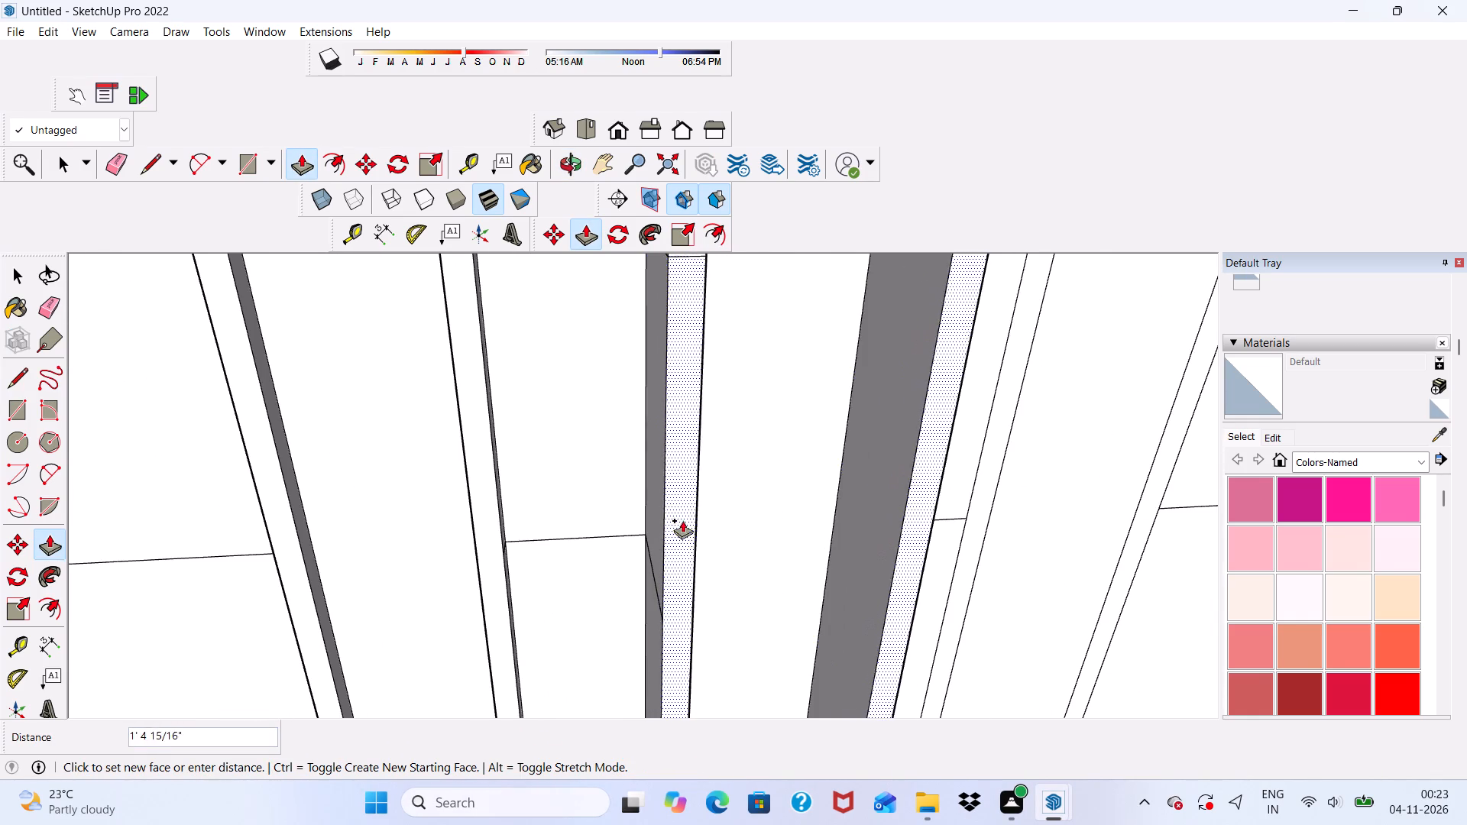
{"action": "scroll", "coordinate": [705, 538], "scroll_direction": "down", "scroll_amount": 8}
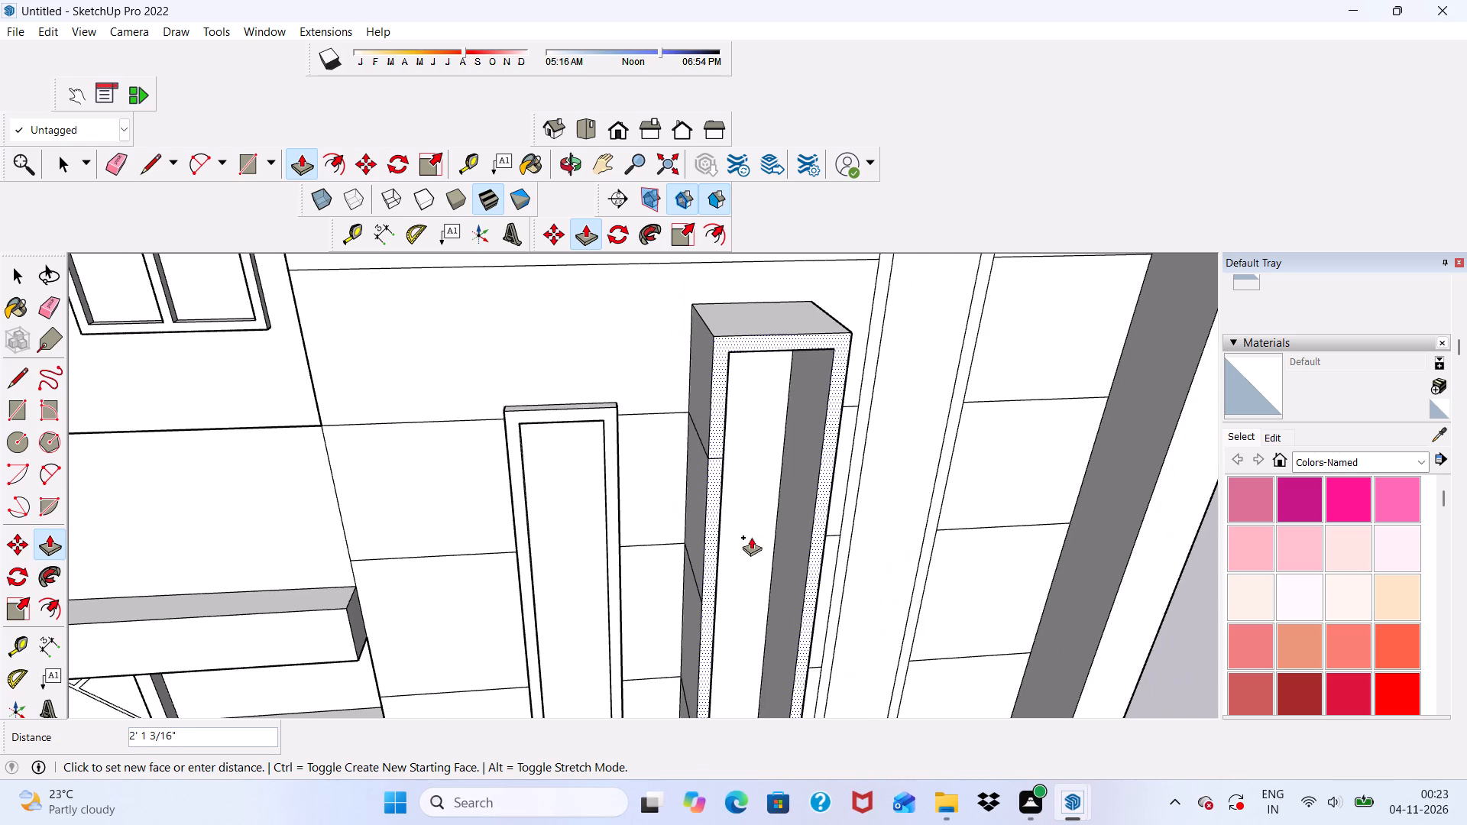
{"action": "type", "text": "3\""}
{"action": "key", "text": "Return"}
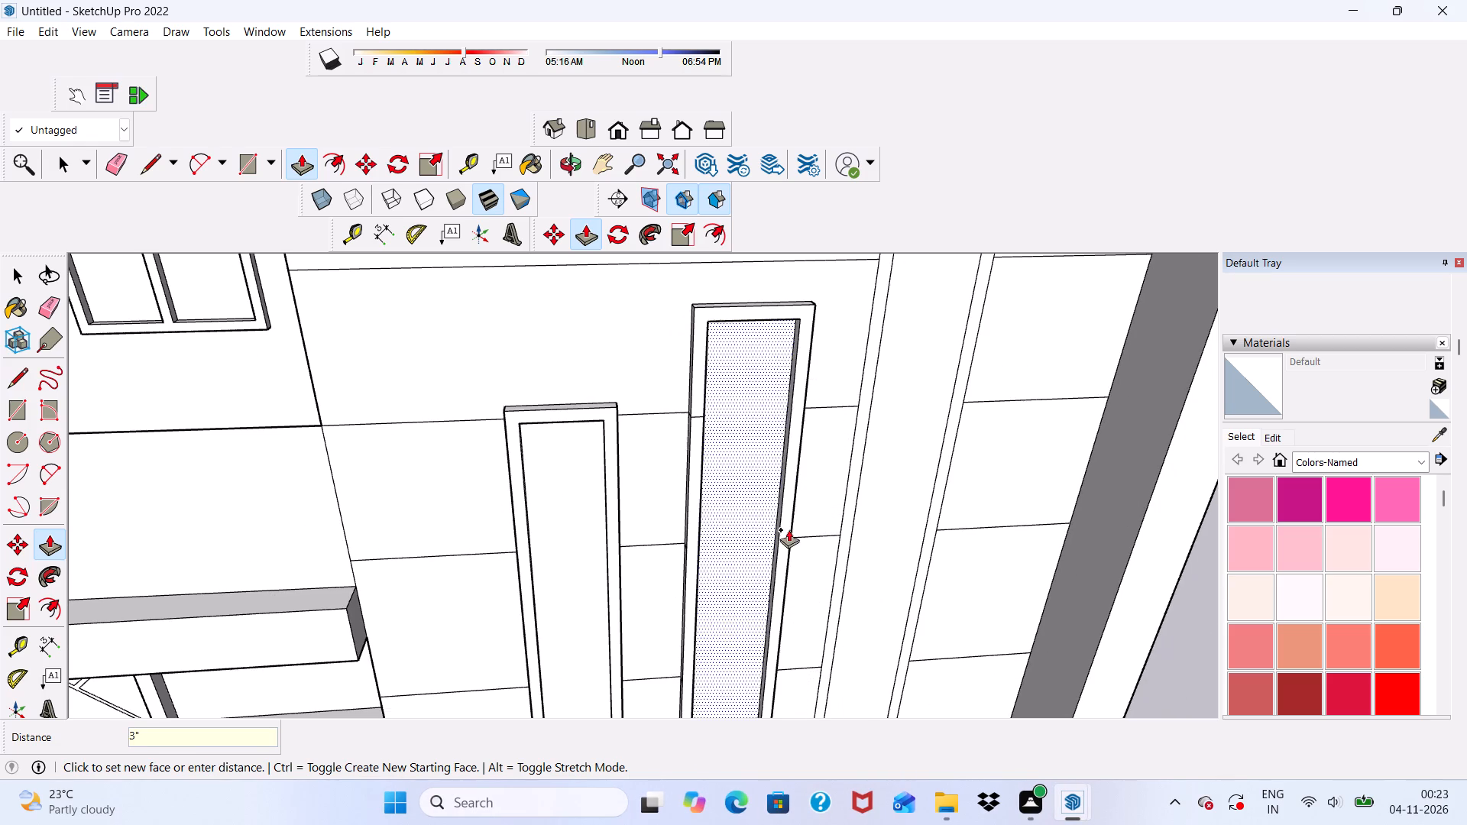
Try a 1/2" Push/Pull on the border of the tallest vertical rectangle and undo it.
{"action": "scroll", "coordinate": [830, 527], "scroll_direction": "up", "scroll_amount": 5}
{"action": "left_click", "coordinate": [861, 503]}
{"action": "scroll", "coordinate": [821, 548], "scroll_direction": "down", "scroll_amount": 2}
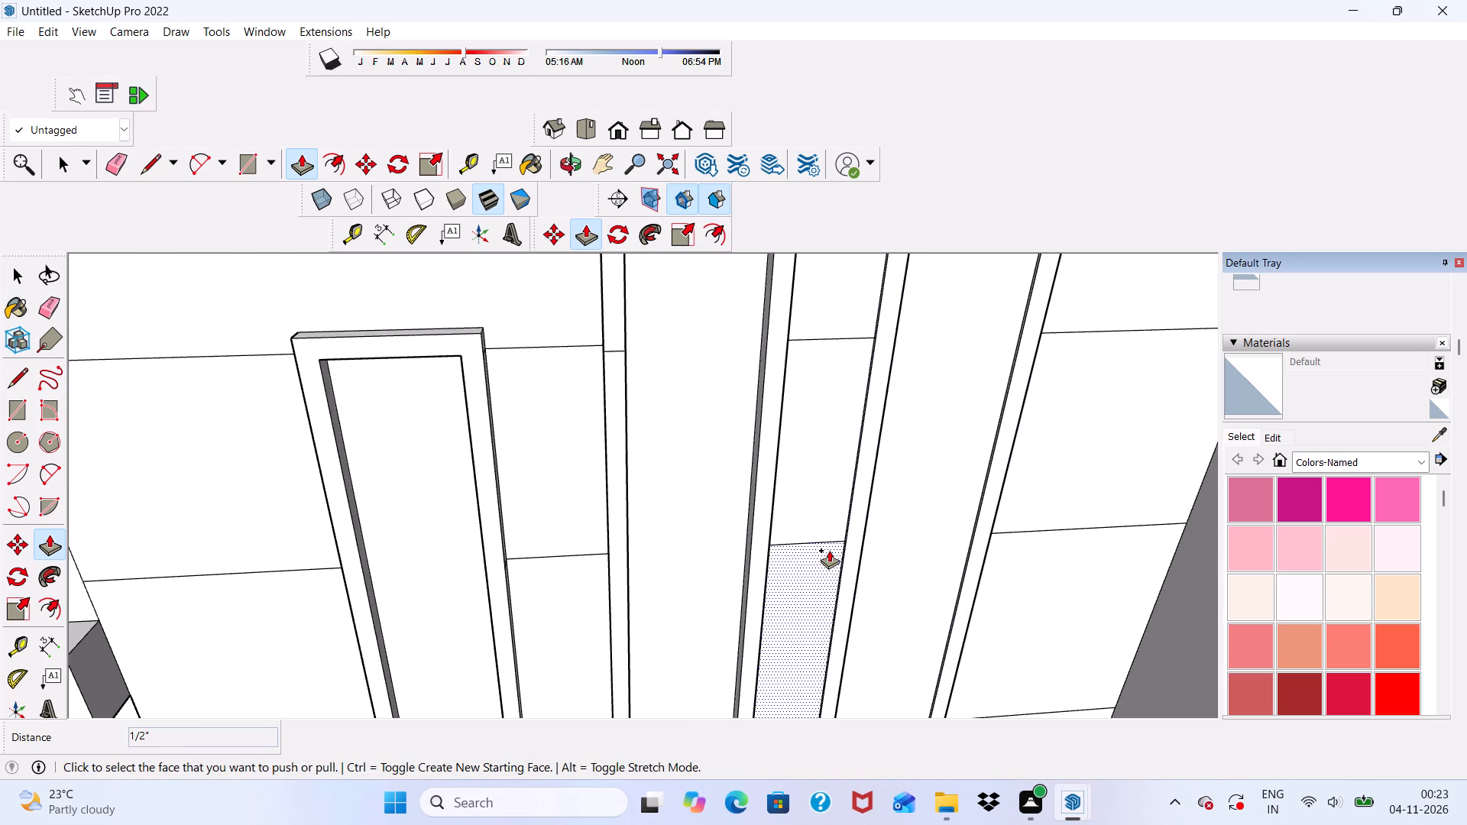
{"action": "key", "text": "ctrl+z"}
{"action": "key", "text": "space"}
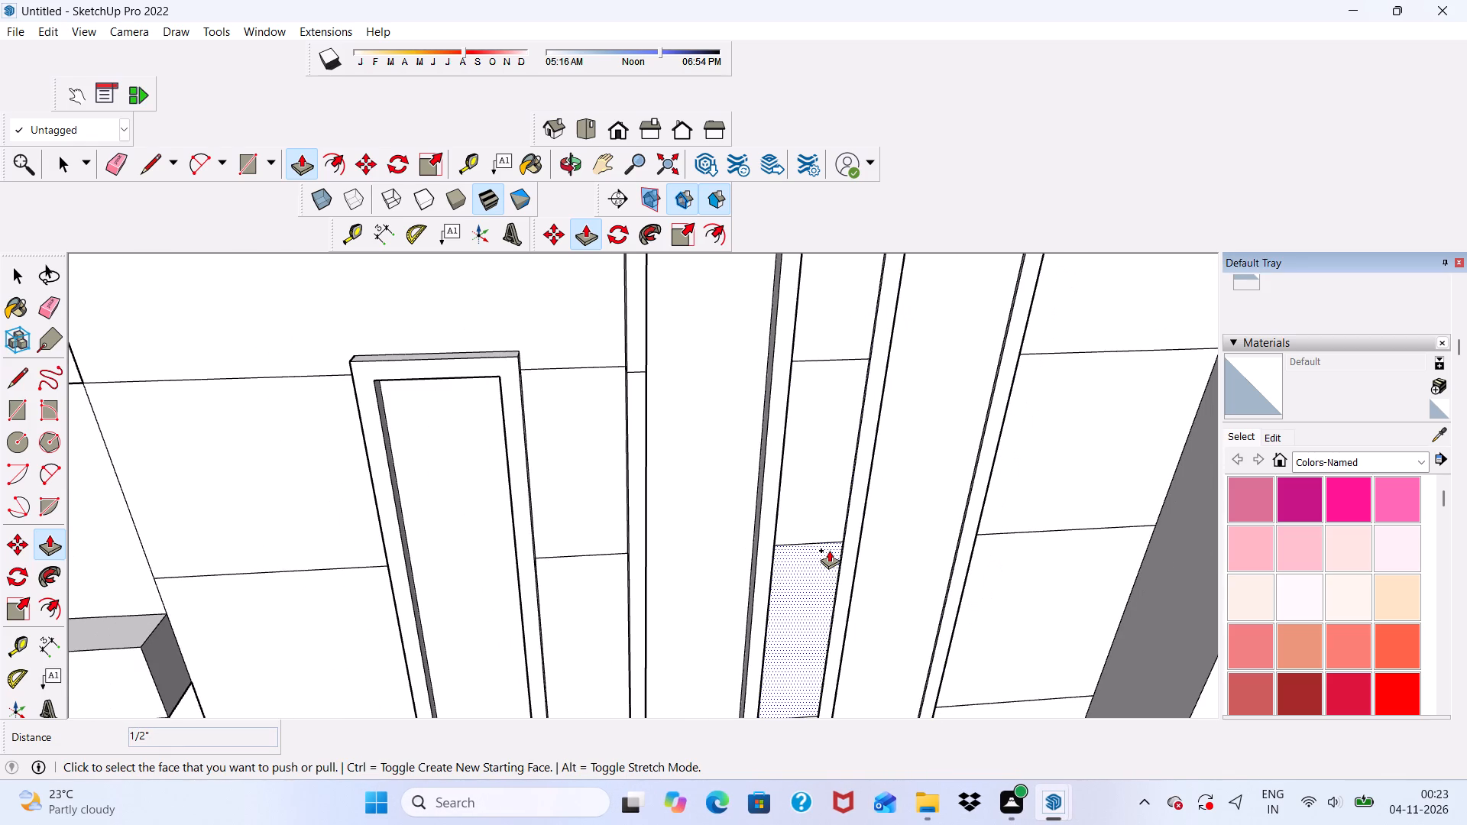
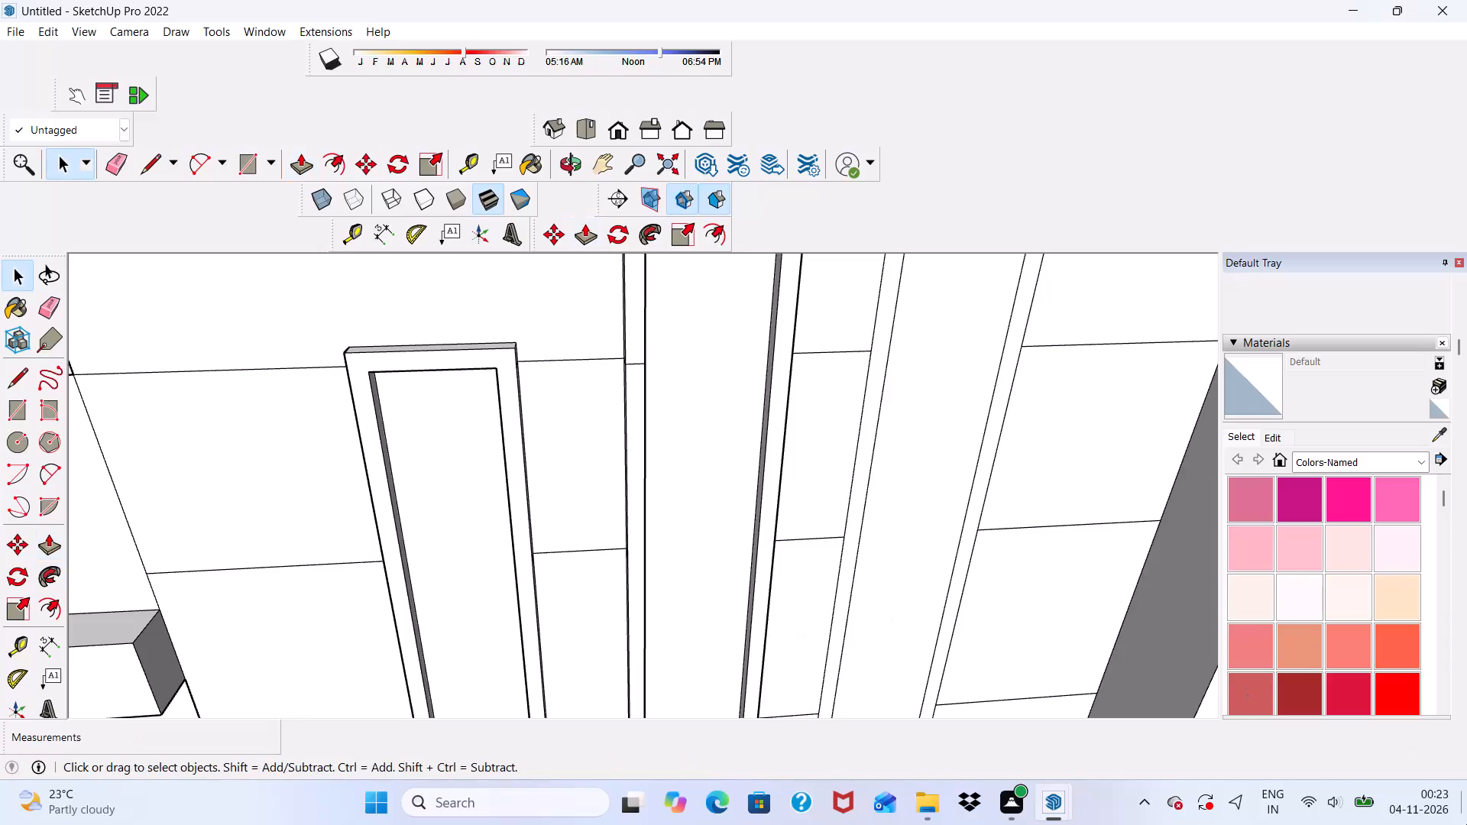
Push/Pull the border of the tallest vertical rectangle outward from the banded wall by 3".
{"action": "left_click", "coordinate": [311, 167]}
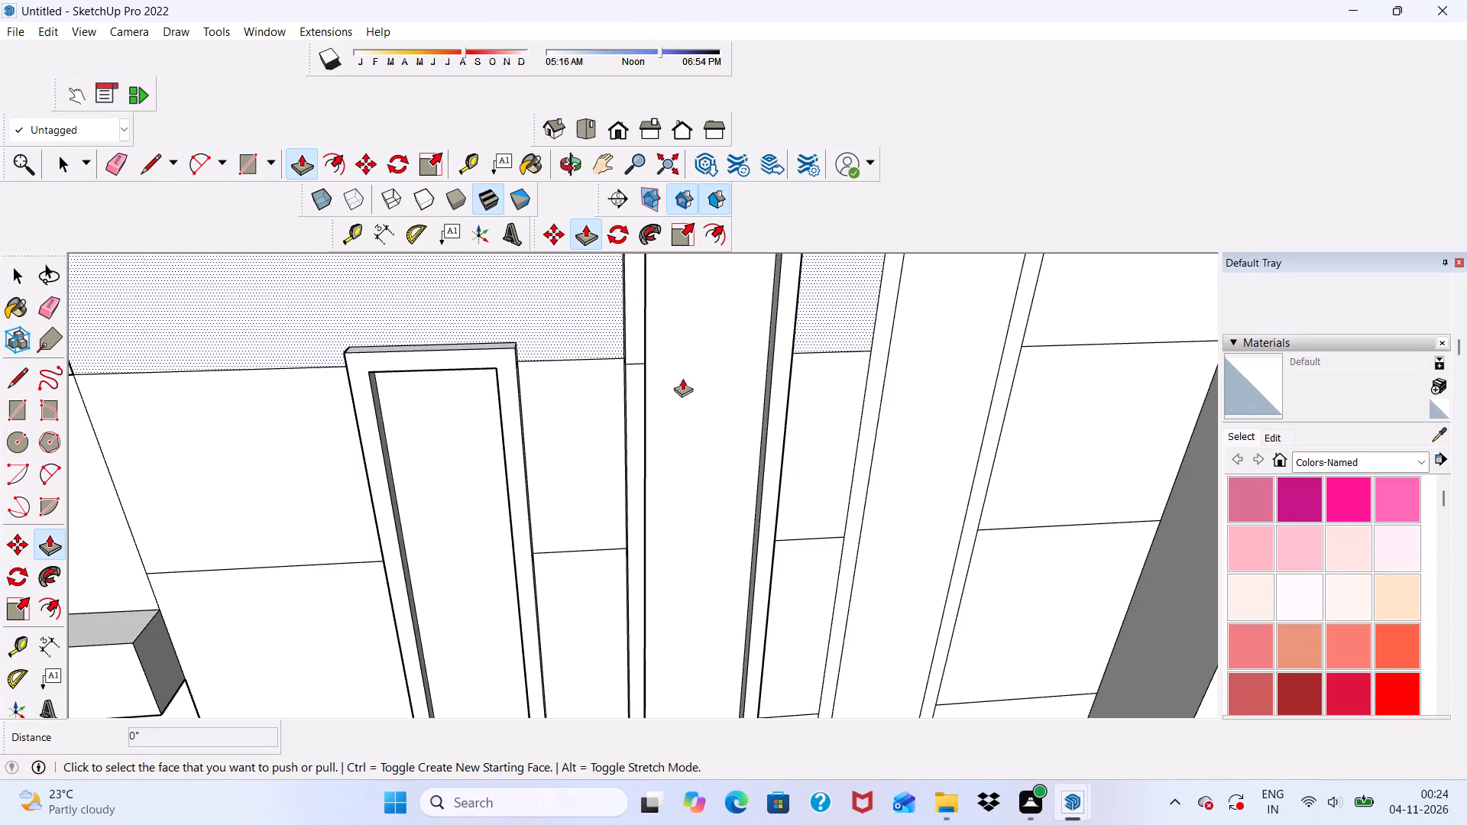
{"action": "scroll", "coordinate": [911, 580], "scroll_direction": "up", "scroll_amount": 4}
{"action": "left_click", "coordinate": [844, 493]}
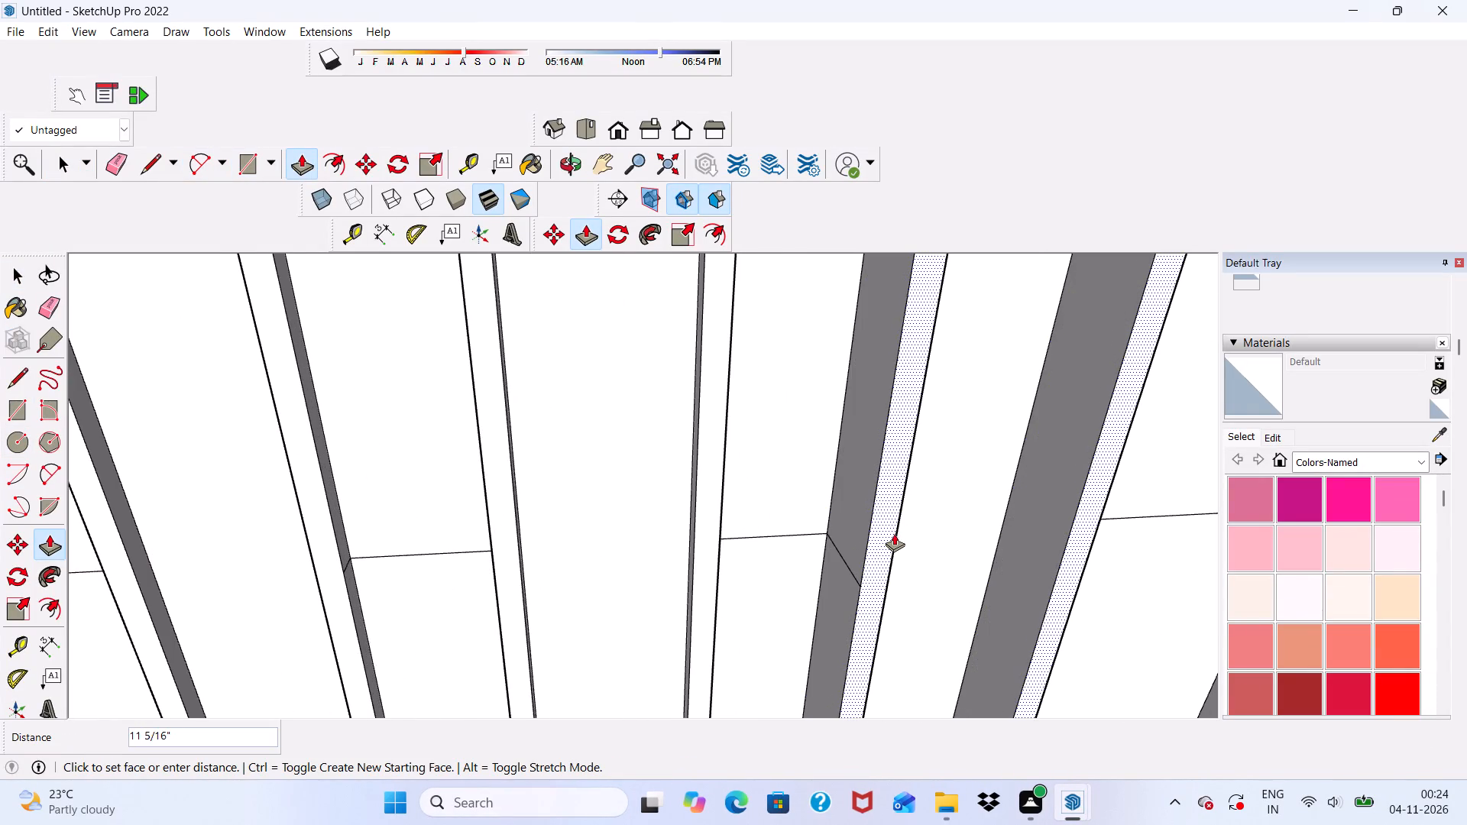
{"action": "key", "text": "3"}
{"action": "key", "text": "shift+quotedbl"}
{"action": "key", "text": "Return"}
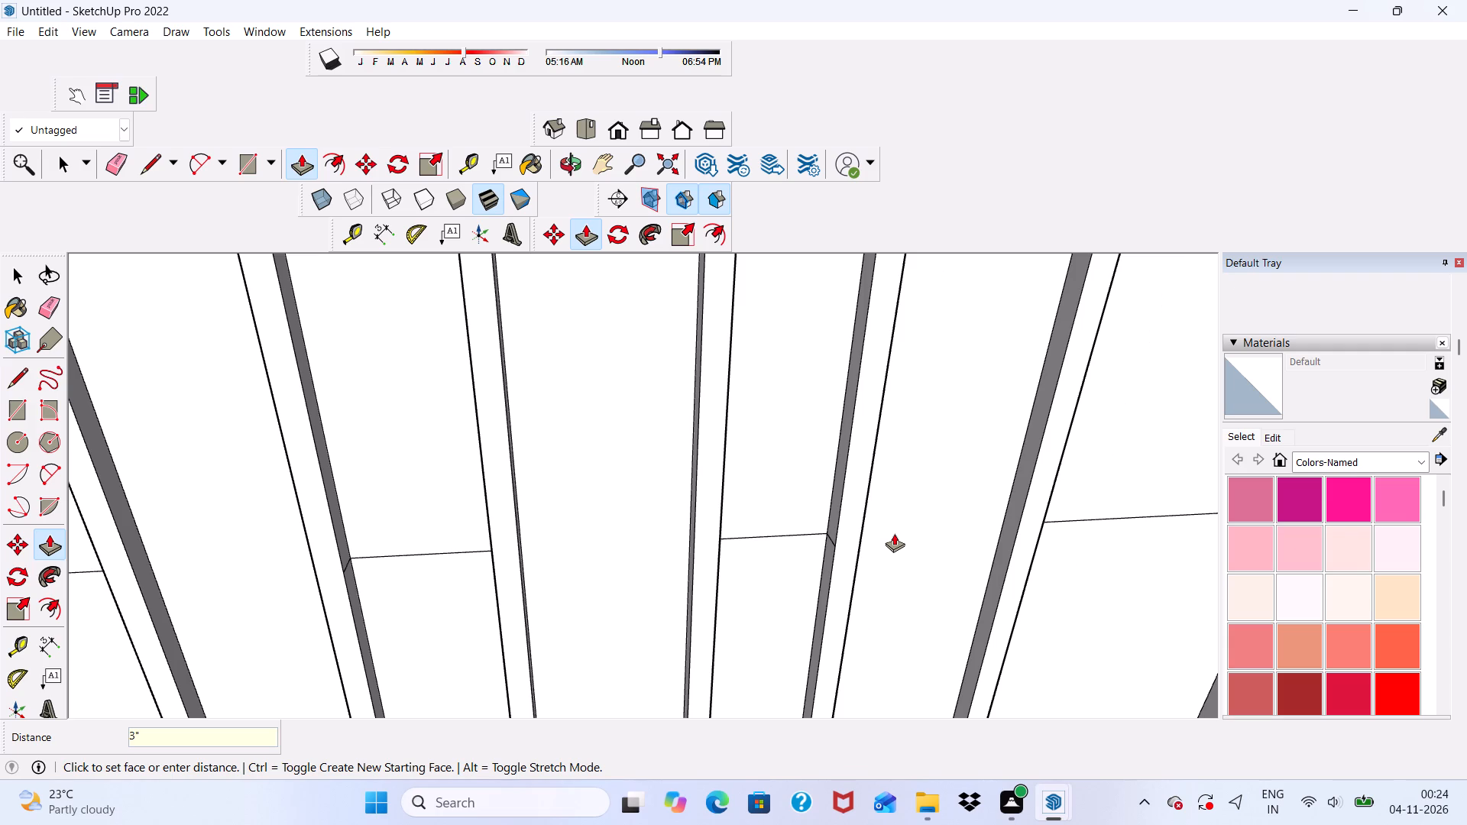
Erase the leftover band line pieces crossing the faces of the middle rectangle's left border, near the top of the shortest rectangle.
{"action": "scroll", "coordinate": [802, 526], "scroll_direction": "down", "scroll_amount": 3}
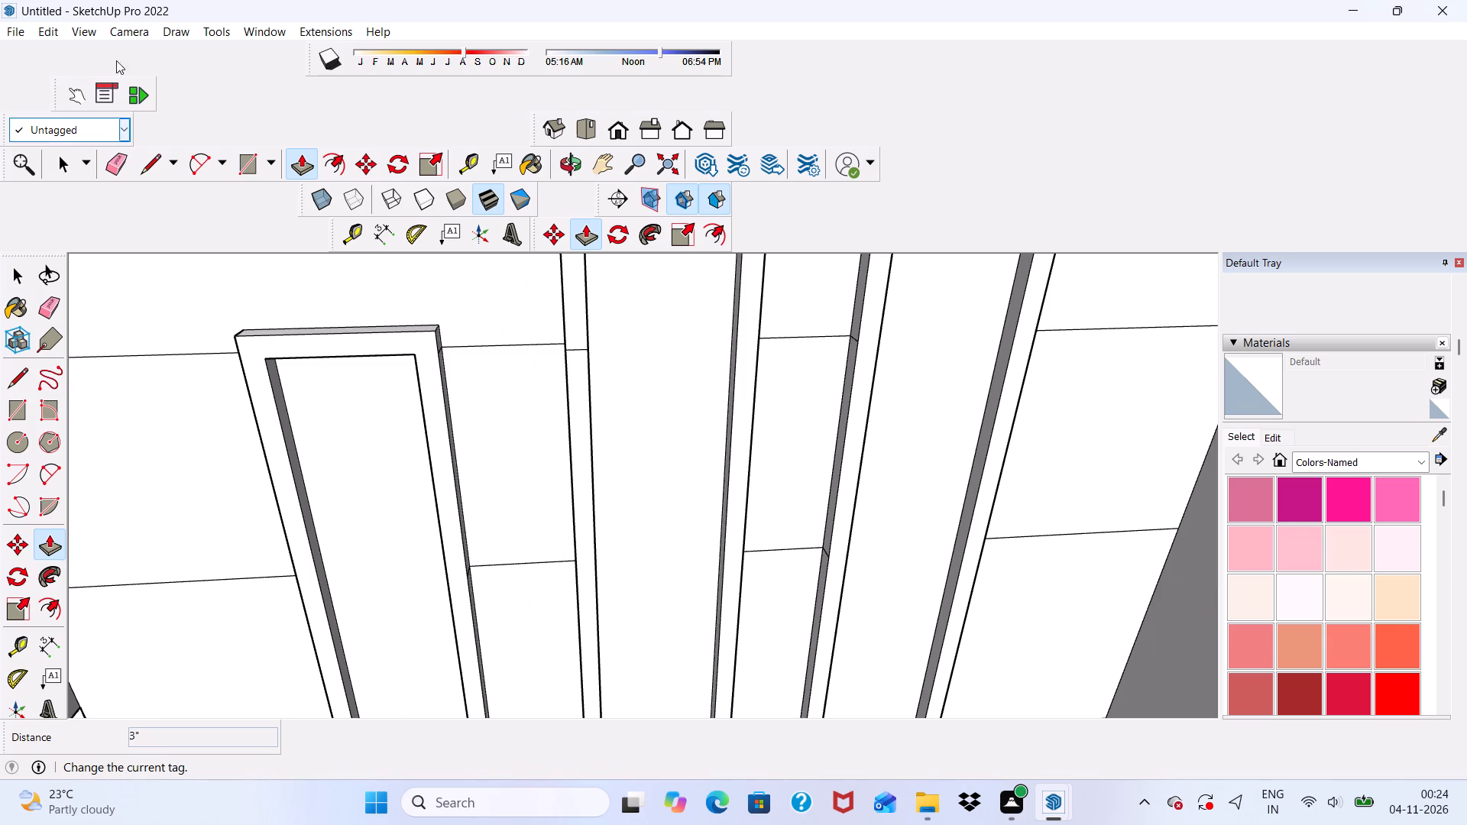
{"action": "left_click", "coordinate": [125, 157]}
{"action": "middle_click_drag", "start_coordinate": [431, 358], "coordinate": [612, 364]}
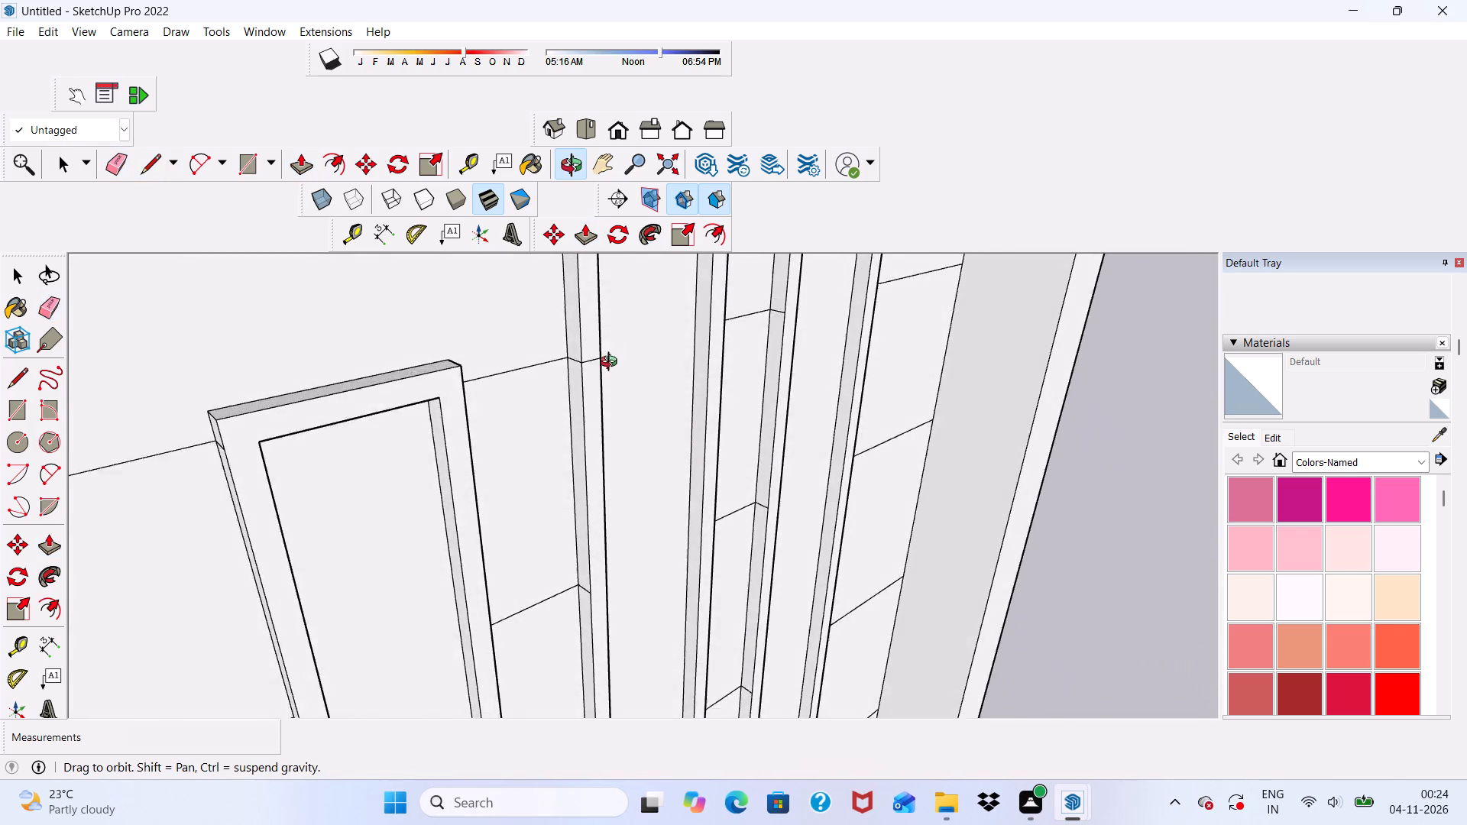
{"action": "middle_click_drag", "start_coordinate": [612, 364], "coordinate": [613, 362]}
{"action": "scroll", "coordinate": [601, 349], "scroll_direction": "up", "scroll_amount": 11}
{"action": "left_click_drag", "start_coordinate": [554, 361], "coordinate": [561, 390]}
{"action": "left_click_drag", "start_coordinate": [611, 380], "coordinate": [620, 393]}
{"action": "scroll", "coordinate": [627, 402], "scroll_direction": "down", "scroll_amount": 4}
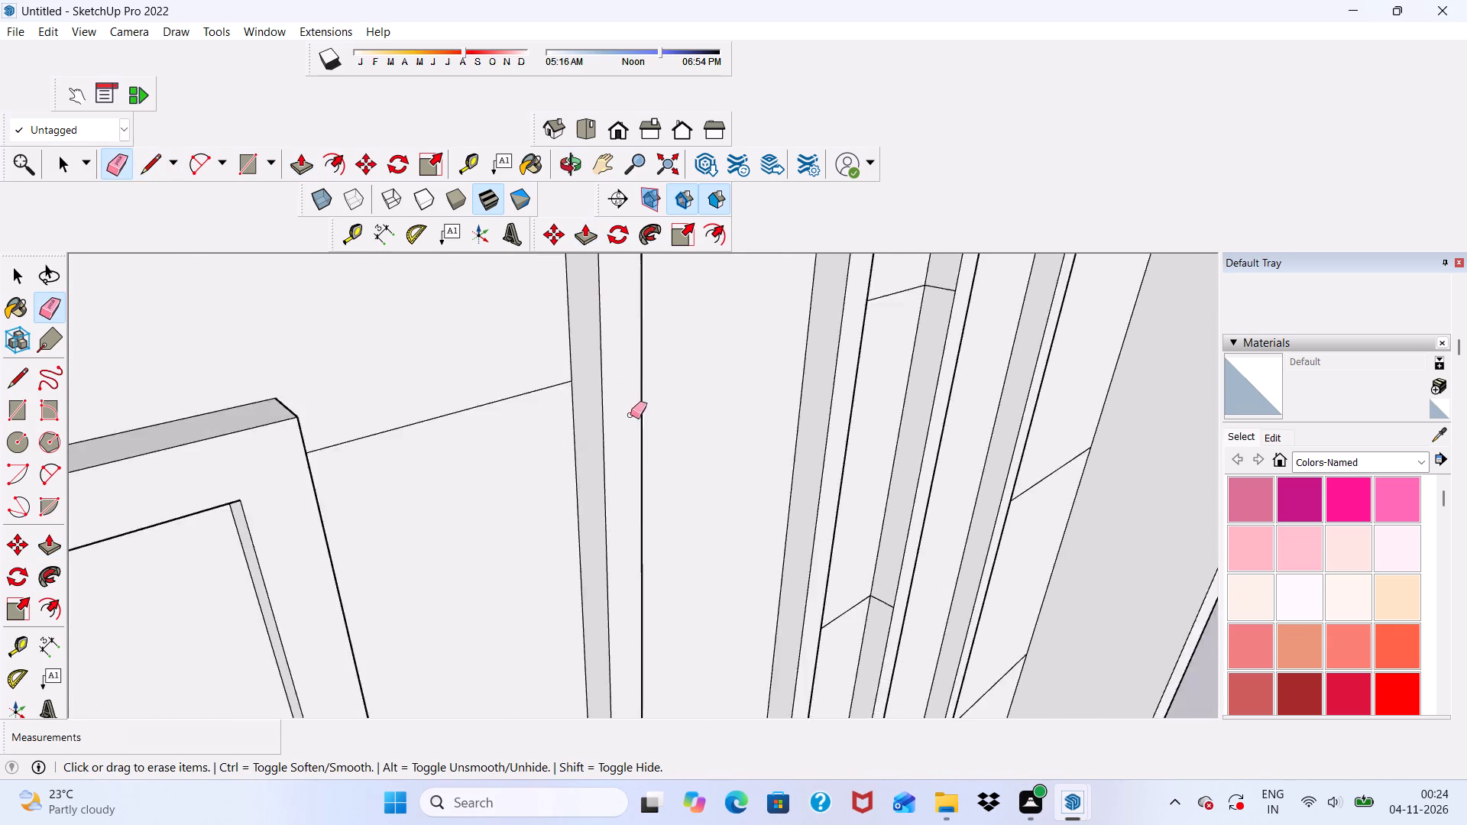
{"action": "middle_click_drag", "start_coordinate": [628, 416], "coordinate": [273, 445]}
{"action": "scroll", "coordinate": [535, 406], "scroll_direction": "up", "scroll_amount": 5}
{"action": "left_click_drag", "start_coordinate": [564, 325], "coordinate": [575, 342]}
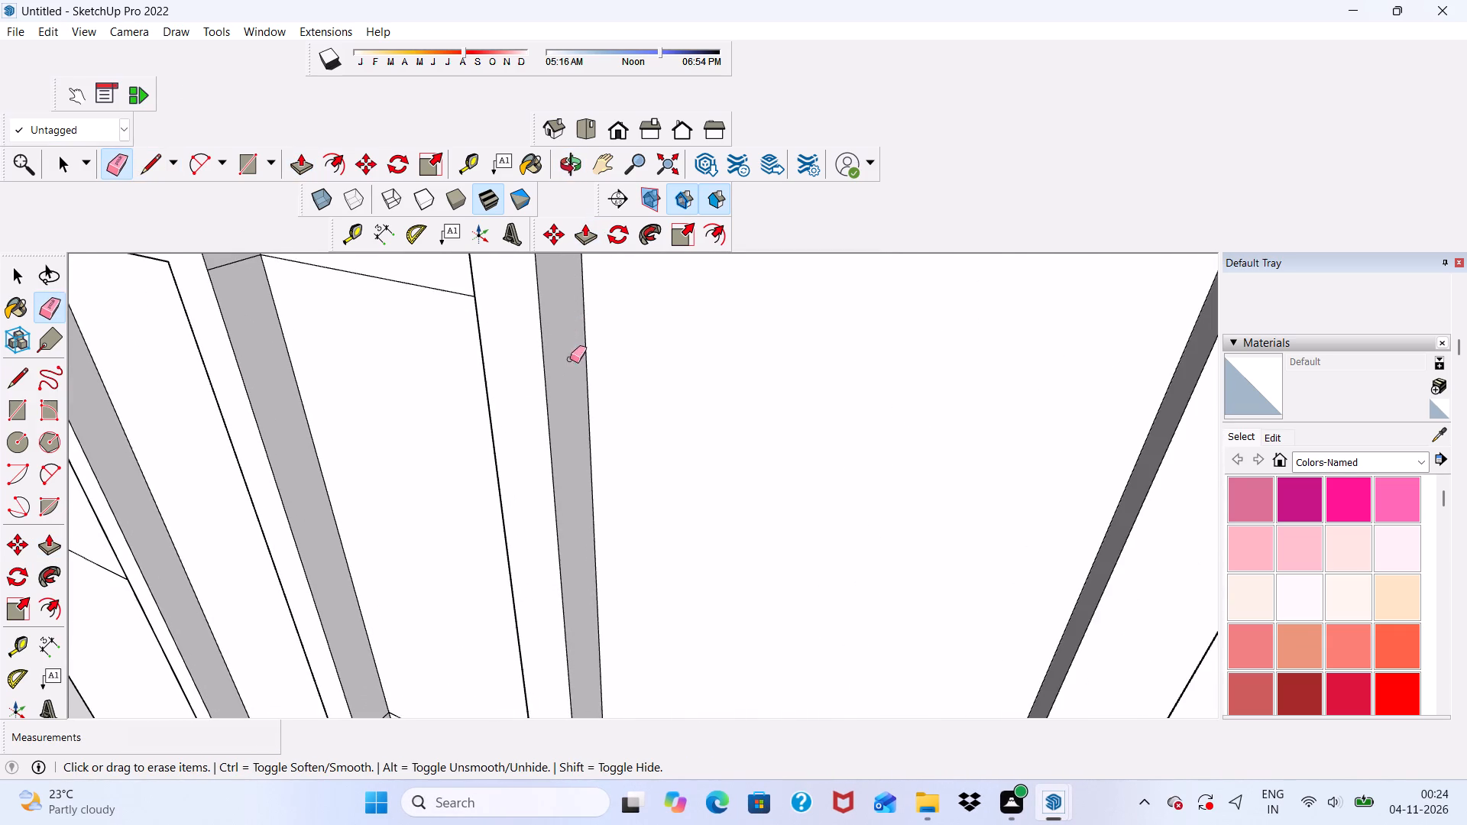
Erase the leftover band line pieces on the outer left side faces of the middle and tallest rectangles' projecting borders.
{"action": "scroll", "coordinate": [551, 384], "scroll_direction": "down", "scroll_amount": 4}
{"action": "middle_click_drag", "start_coordinate": [454, 445], "coordinate": [728, 301]}
{"action": "scroll", "coordinate": [669, 325], "scroll_direction": "down", "scroll_amount": 9}
{"action": "scroll", "coordinate": [627, 649], "scroll_direction": "up", "scroll_amount": 10}
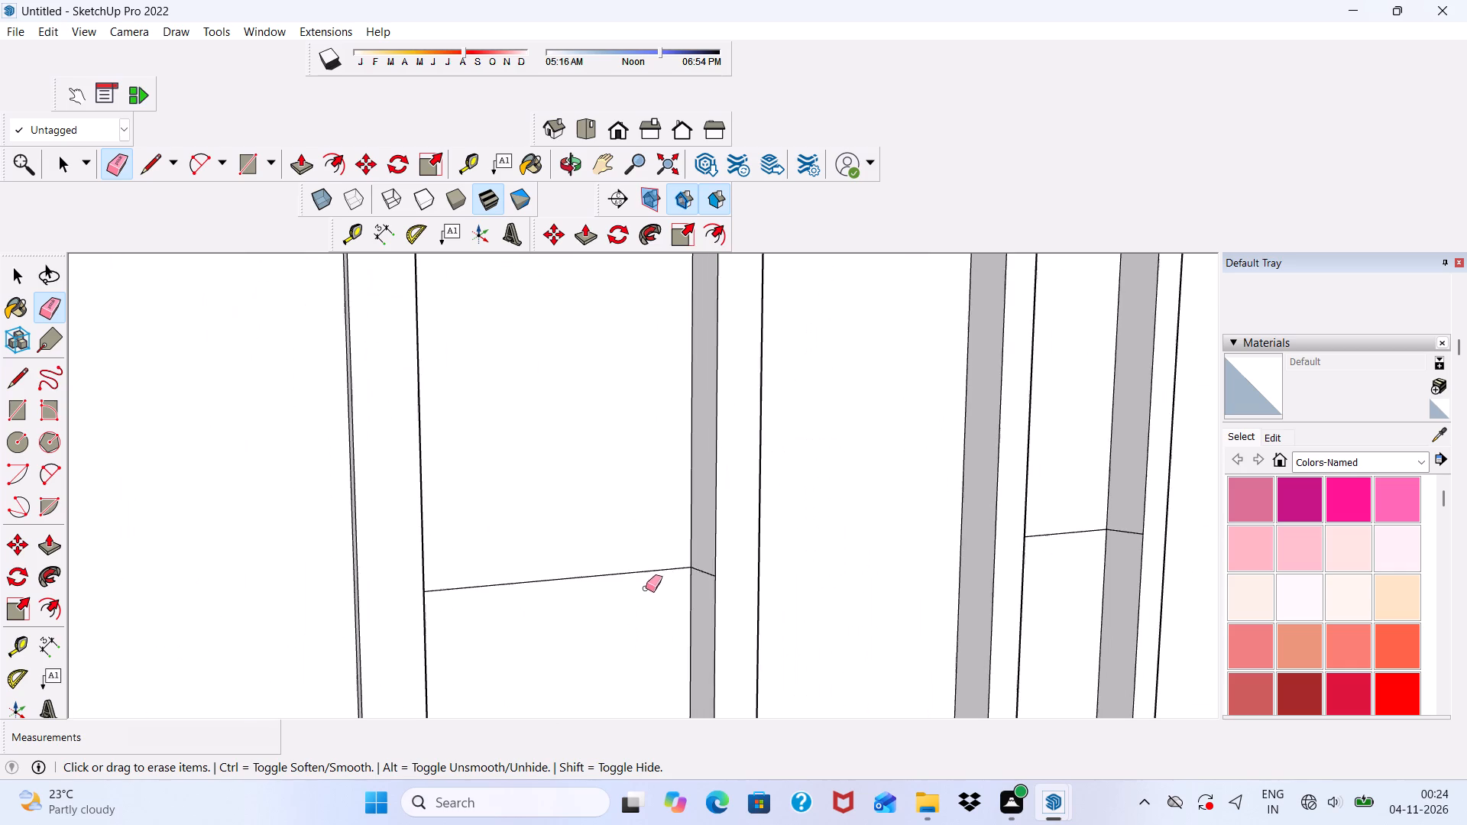
{"action": "left_click", "coordinate": [700, 568]}
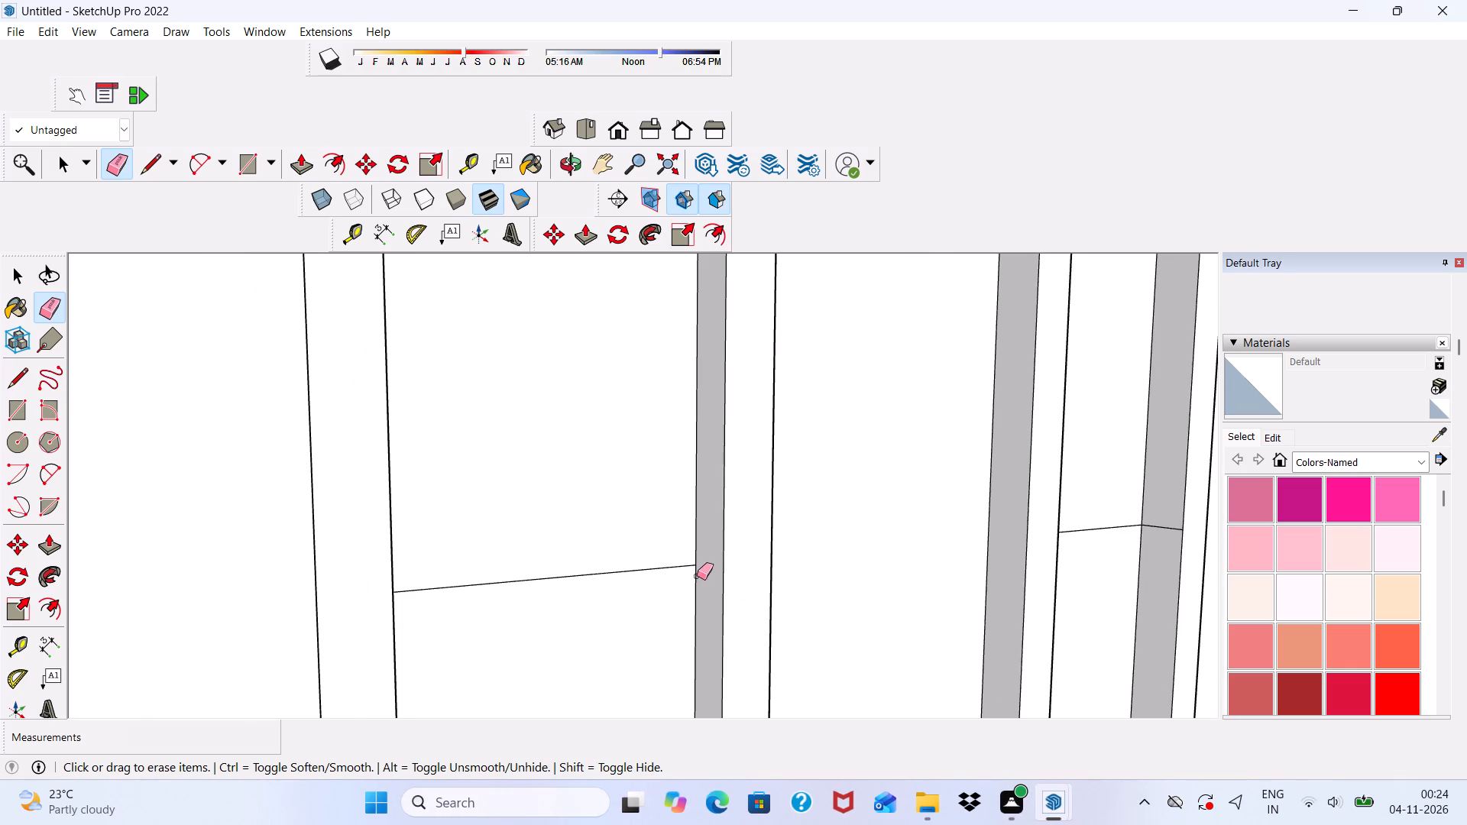
{"action": "scroll", "coordinate": [701, 620], "scroll_direction": "down", "scroll_amount": 8}
{"action": "scroll", "coordinate": [998, 482], "scroll_direction": "up", "scroll_amount": 6}
{"action": "left_click", "coordinate": [1042, 513]}
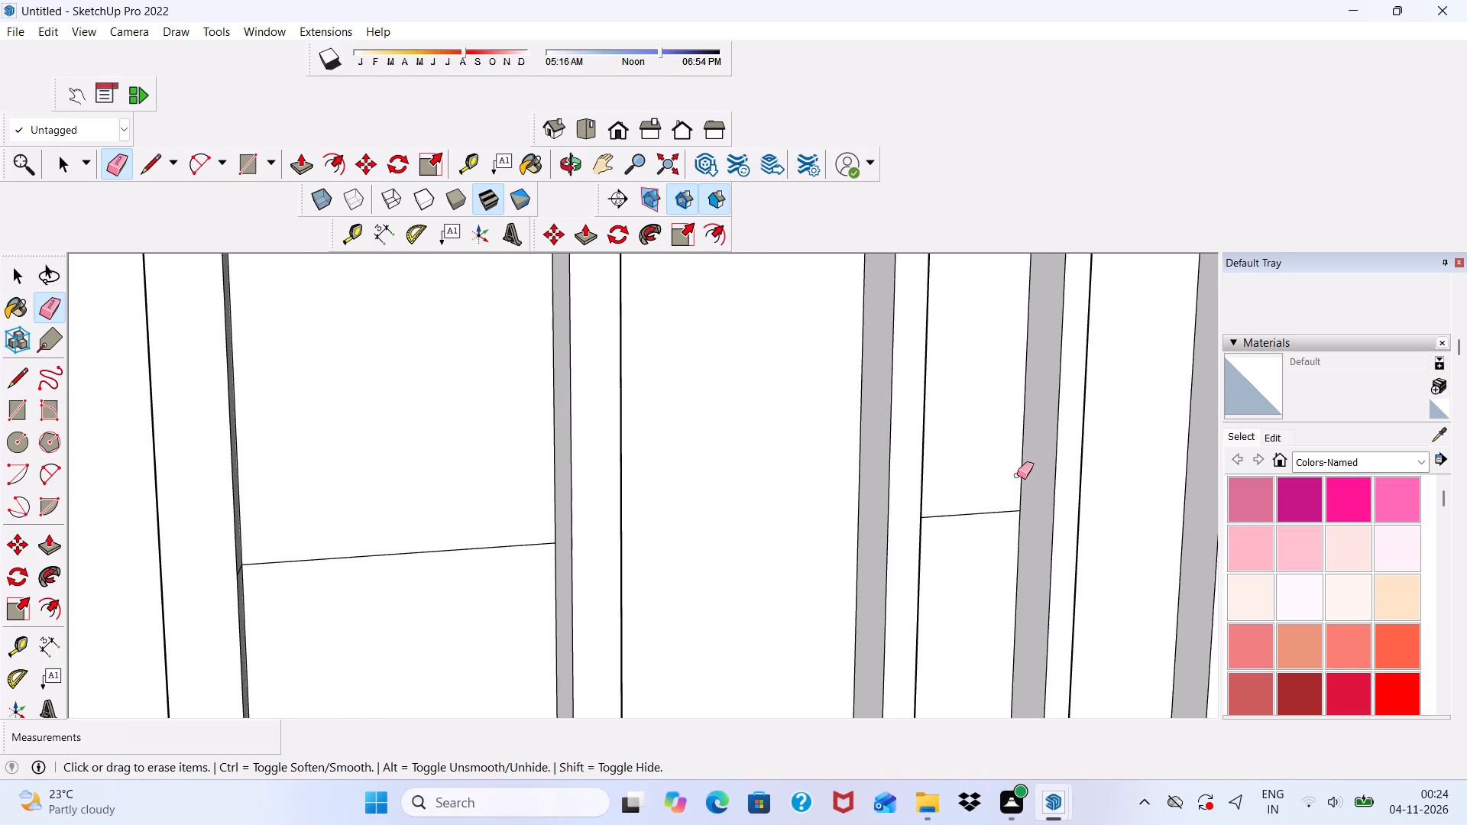
{"action": "scroll", "coordinate": [1017, 475], "scroll_direction": "down", "scroll_amount": 17}
{"action": "scroll", "coordinate": [1012, 419], "scroll_direction": "up", "scroll_amount": 16}
{"action": "left_click_drag", "start_coordinate": [979, 355], "coordinate": [986, 383]}
{"action": "scroll", "coordinate": [940, 422], "scroll_direction": "down", "scroll_amount": 13}
{"action": "scroll", "coordinate": [940, 315], "scroll_direction": "up", "scroll_amount": 11}
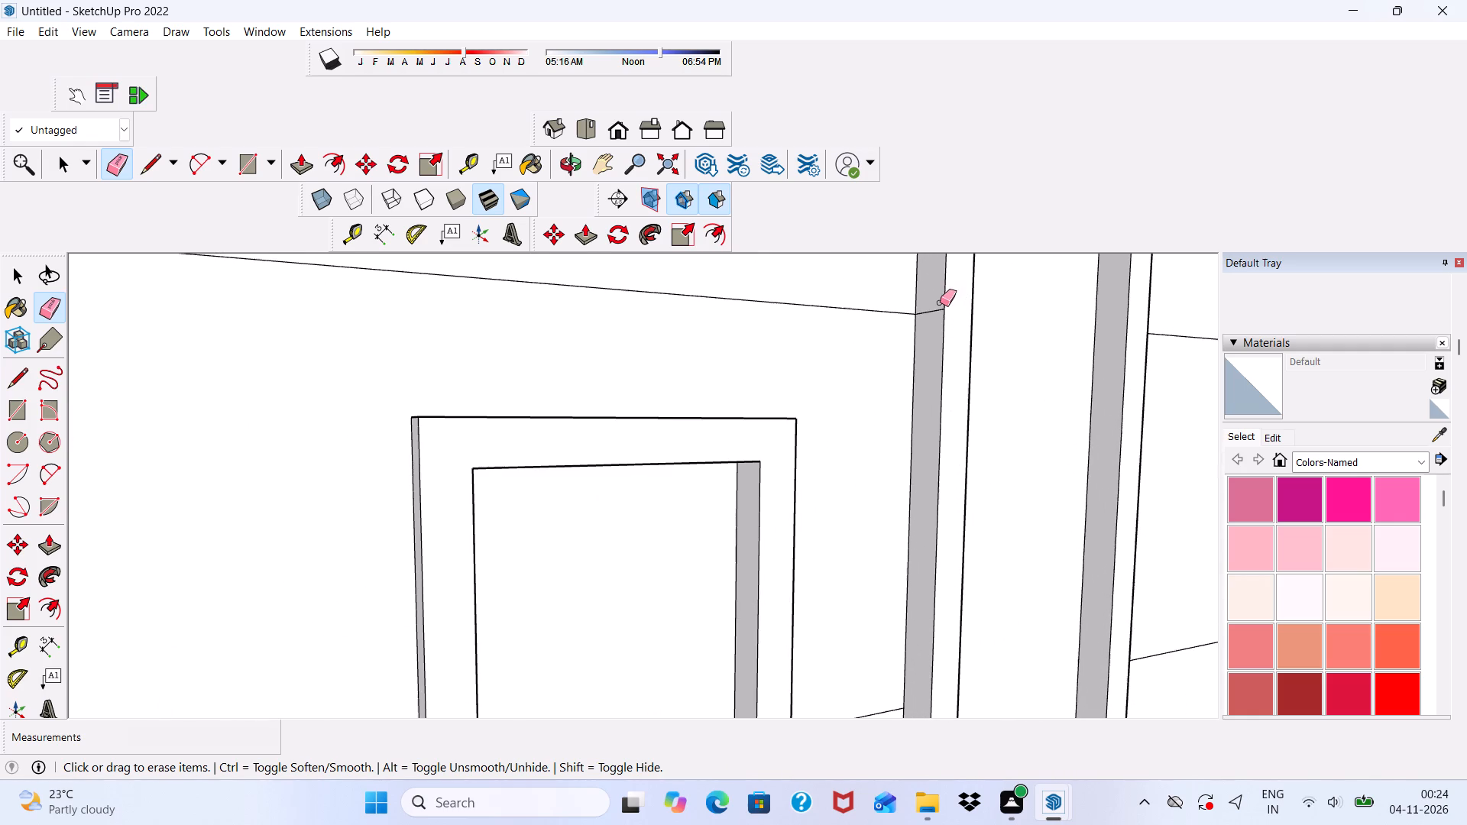
{"action": "left_click_drag", "start_coordinate": [928, 312], "coordinate": [928, 303]}
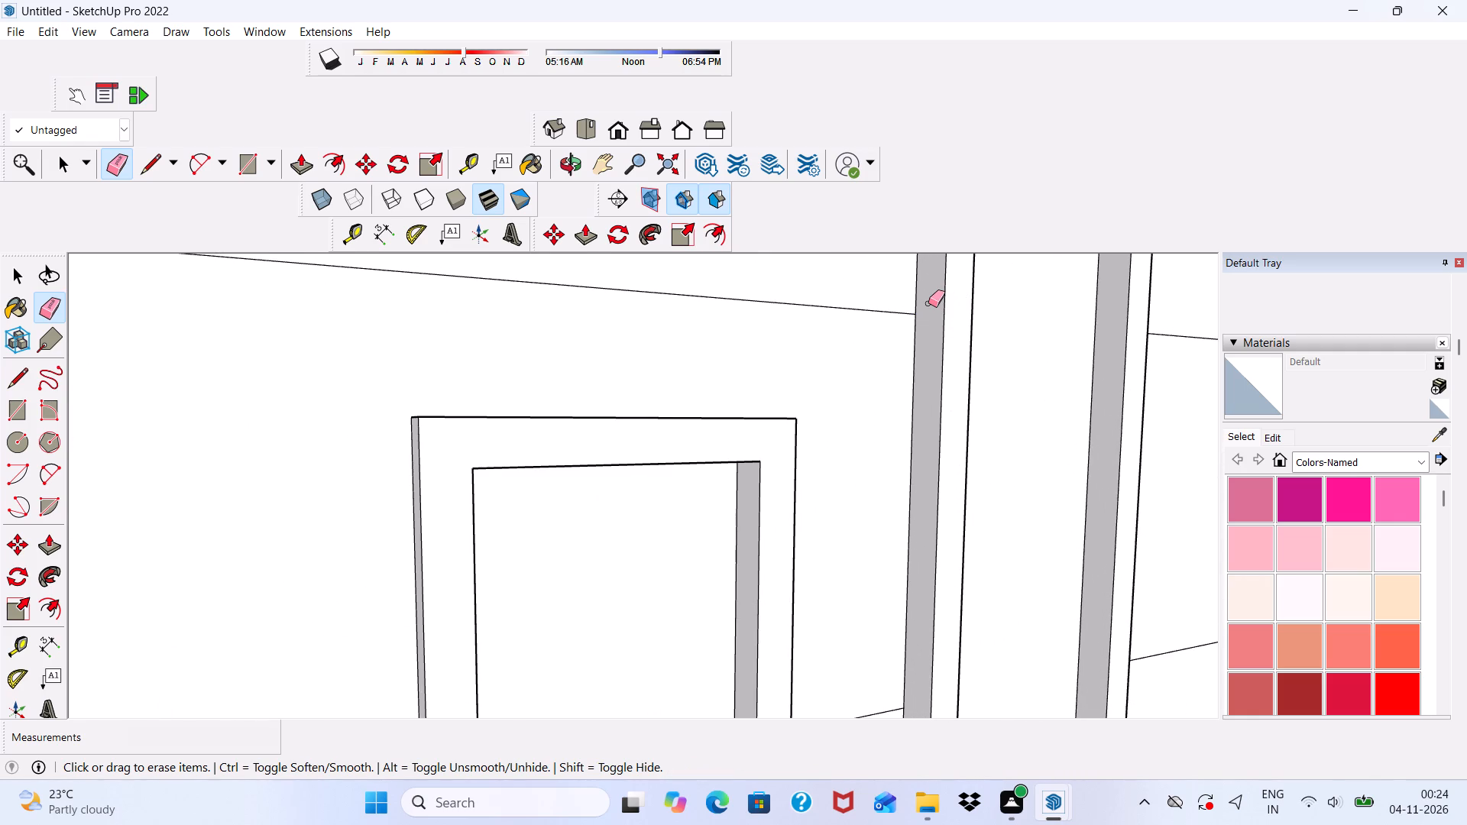
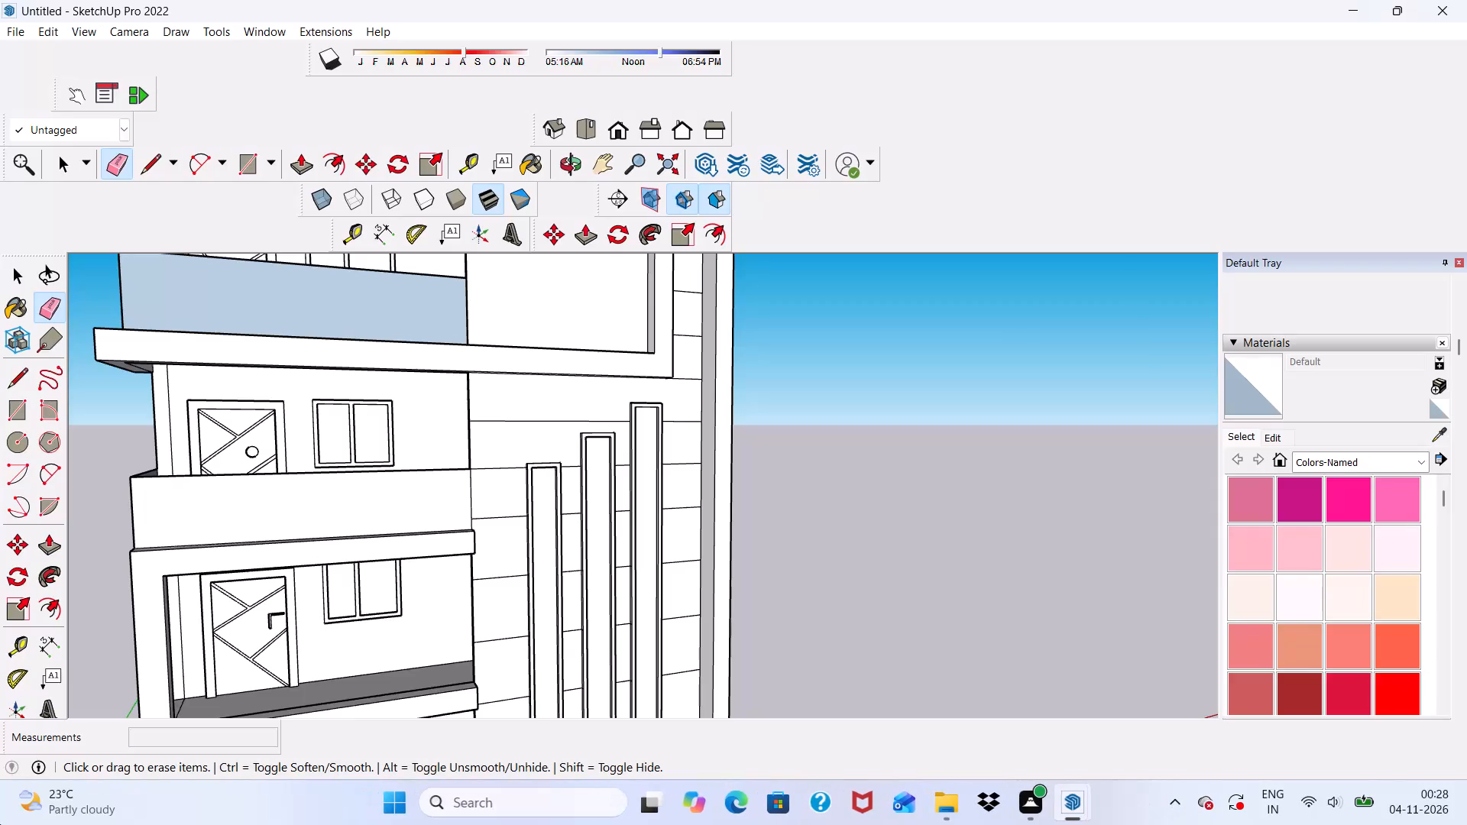
Look over the facade's banded wall, bordered rectangles and stacked balconies from below, in front and above.
{"action": "middle_click_drag", "start_coordinate": [588, 493], "coordinate": [522, 523]}
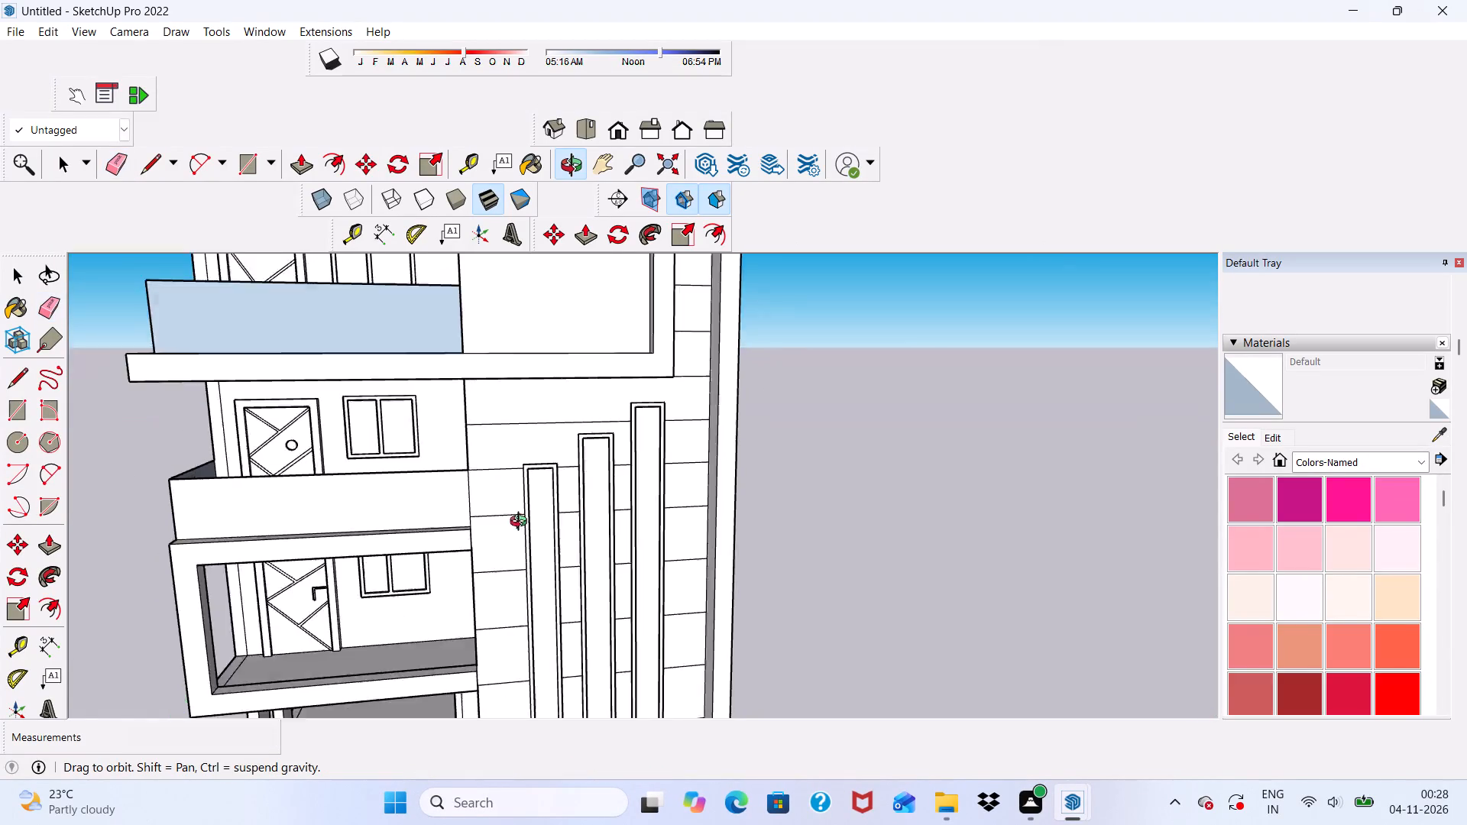
{"action": "middle_click_drag", "start_coordinate": [522, 523], "coordinate": [358, 561]}
{"action": "middle_click_drag", "start_coordinate": [509, 523], "coordinate": [641, 450]}
{"action": "scroll", "coordinate": [641, 450], "scroll_direction": "down", "scroll_amount": 6}
{"action": "middle_click", "coordinate": [560, 558]}
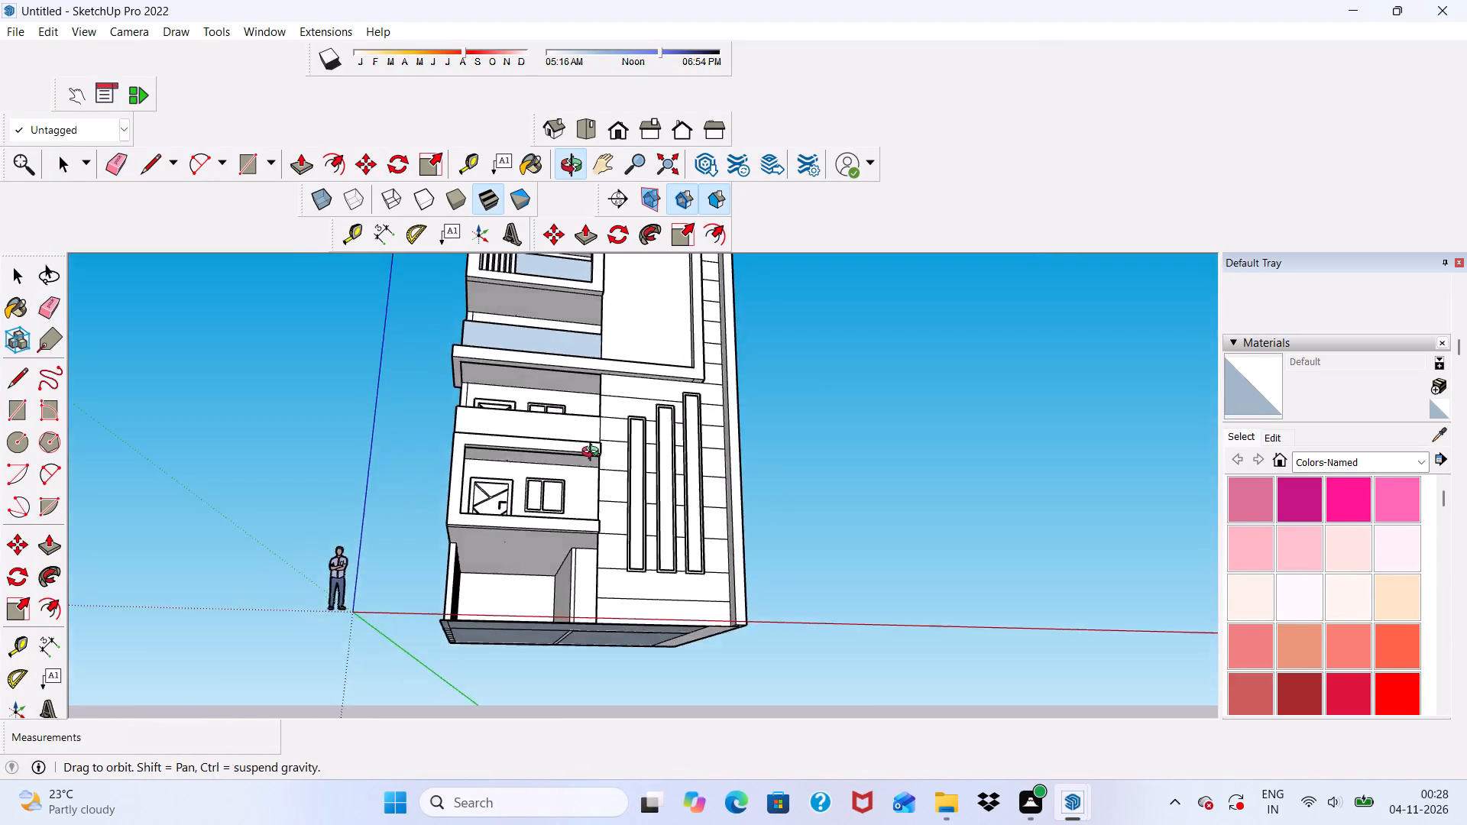
{"action": "scroll", "coordinate": [565, 561], "scroll_direction": "up", "scroll_amount": 1}
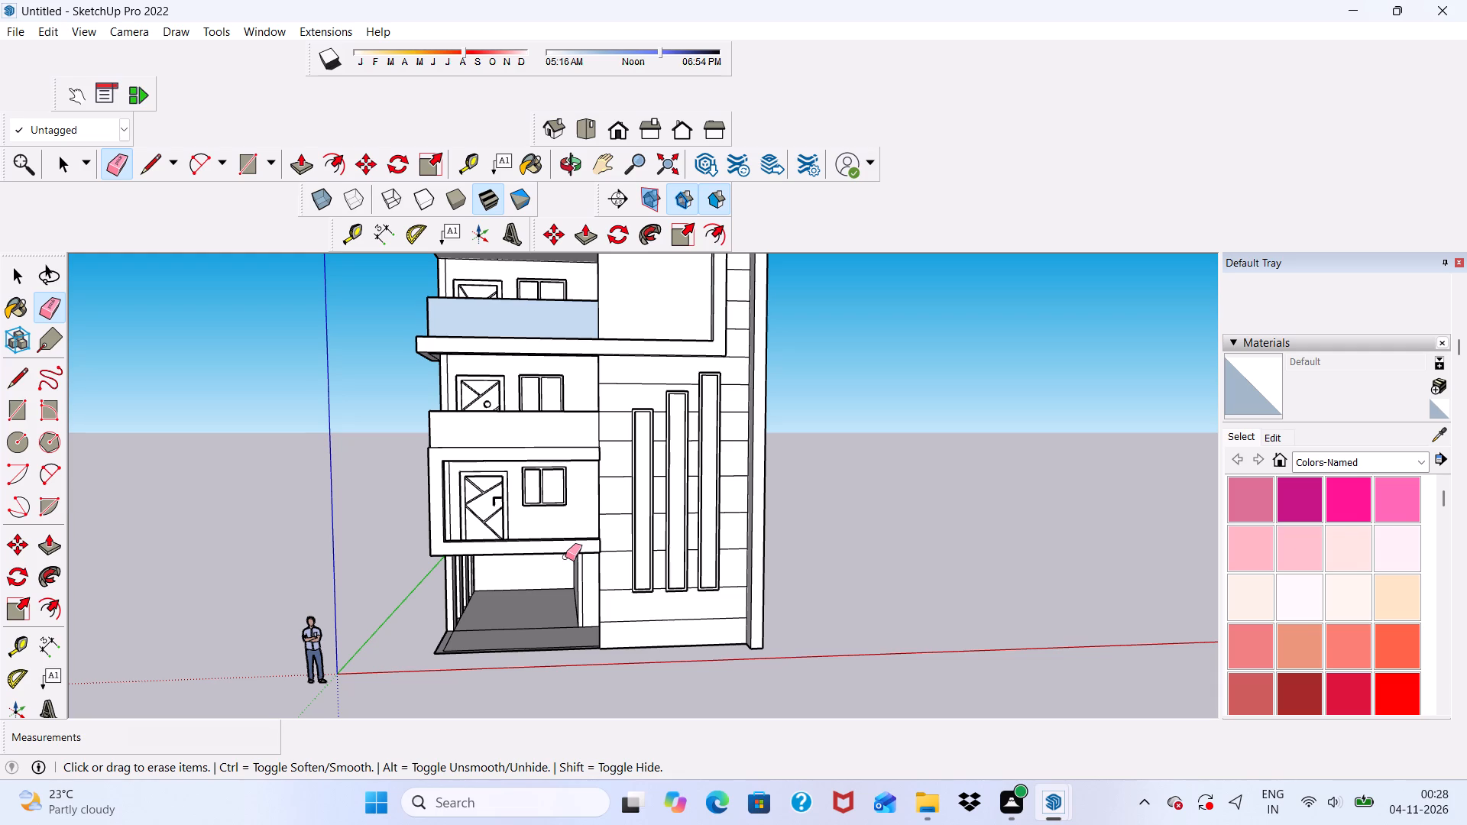
{"action": "left_click", "coordinate": [736, 527]}
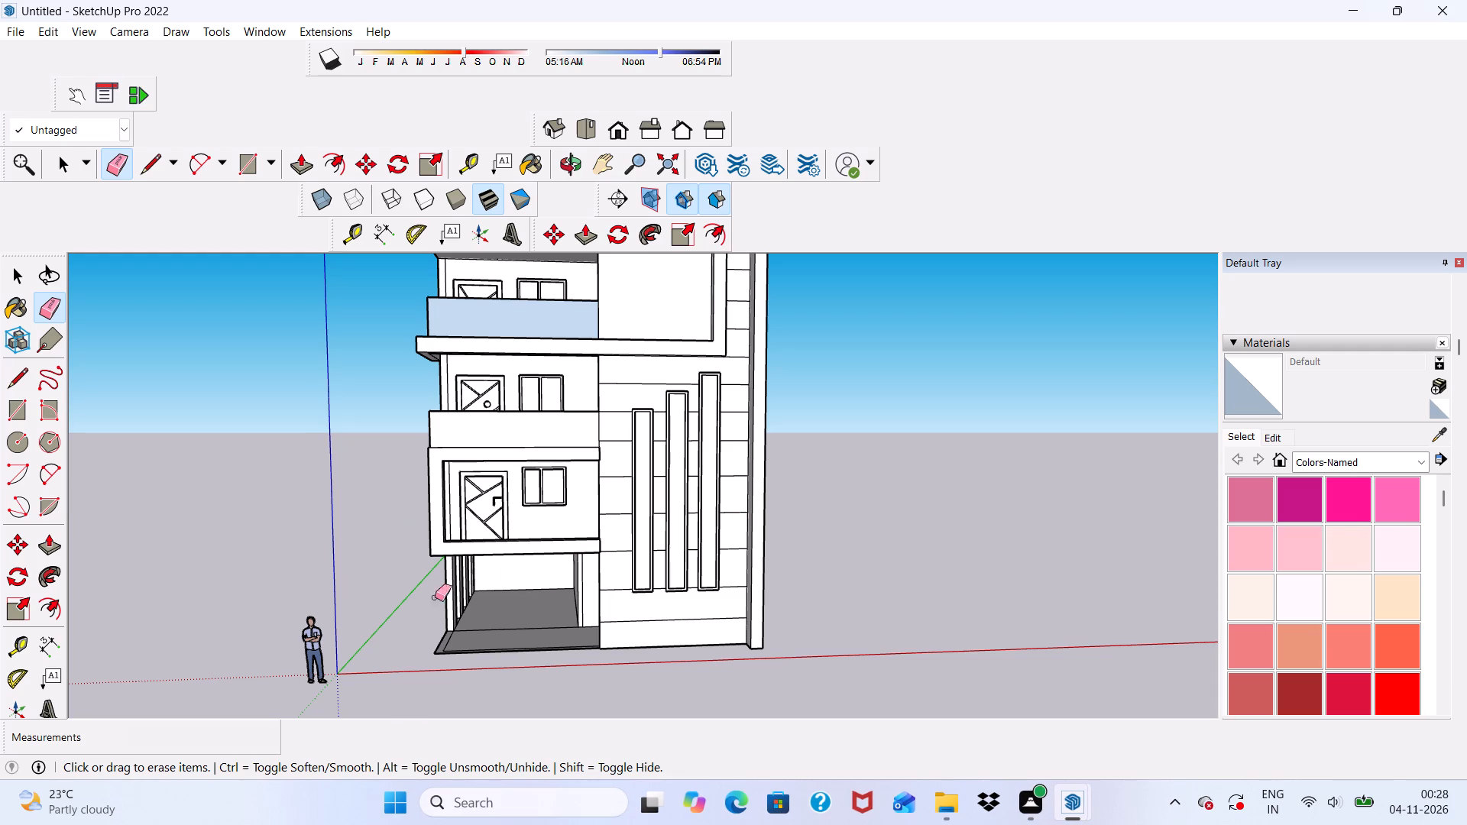
{"action": "scroll", "coordinate": [559, 431], "scroll_direction": "down", "scroll_amount": 1}
{"action": "middle_click_drag", "start_coordinate": [562, 438], "coordinate": [584, 600]}
{"action": "scroll", "coordinate": [507, 479], "scroll_direction": "down", "scroll_amount": 4}
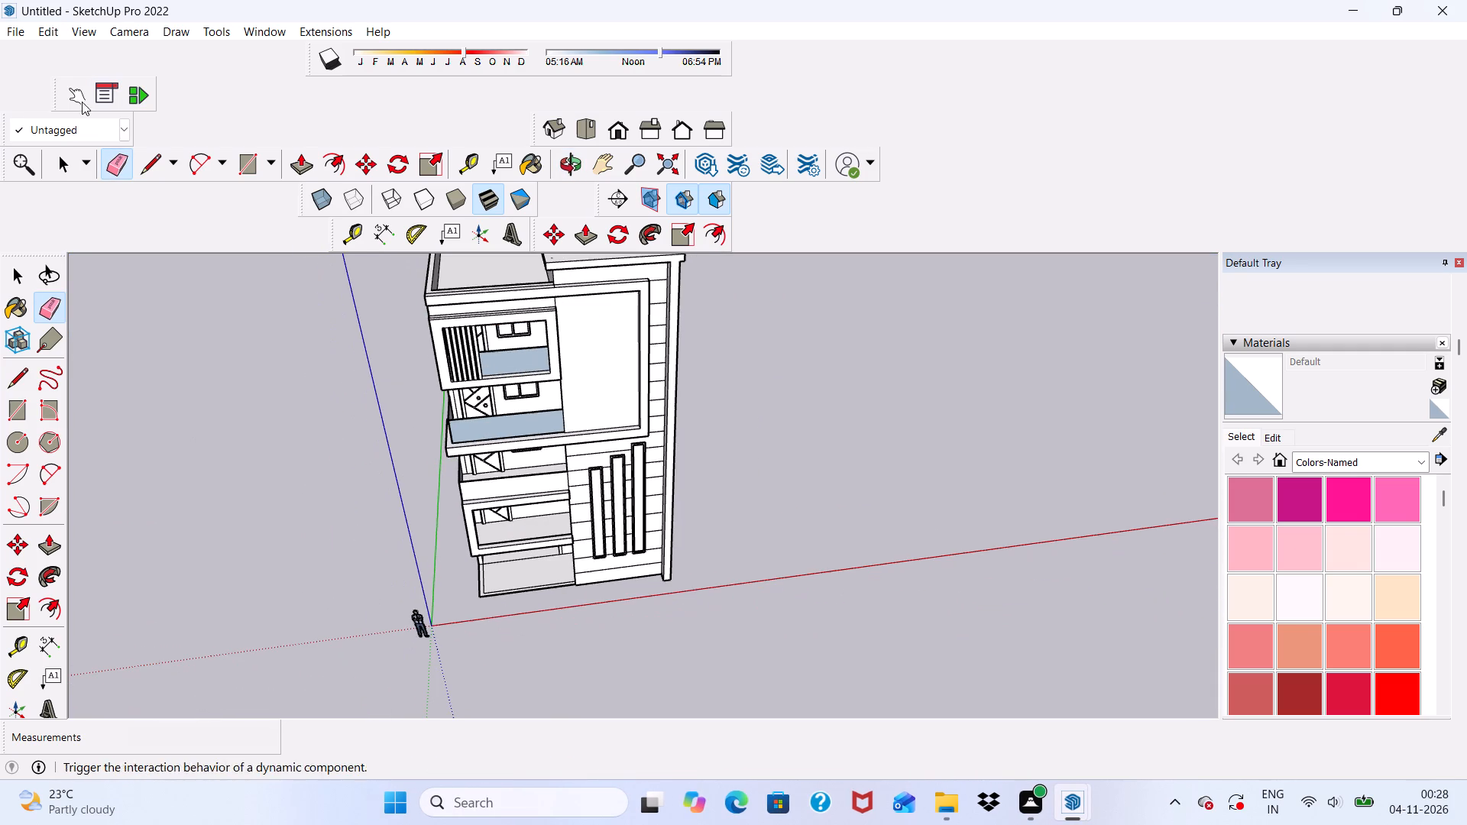
Draw a slat-base rectangle about 3 13/16" by 1' on the lowest balcony's front ledge, near its outer corner.
{"action": "left_click", "coordinate": [239, 152]}
{"action": "scroll", "coordinate": [540, 545], "scroll_direction": "up", "scroll_amount": 7}
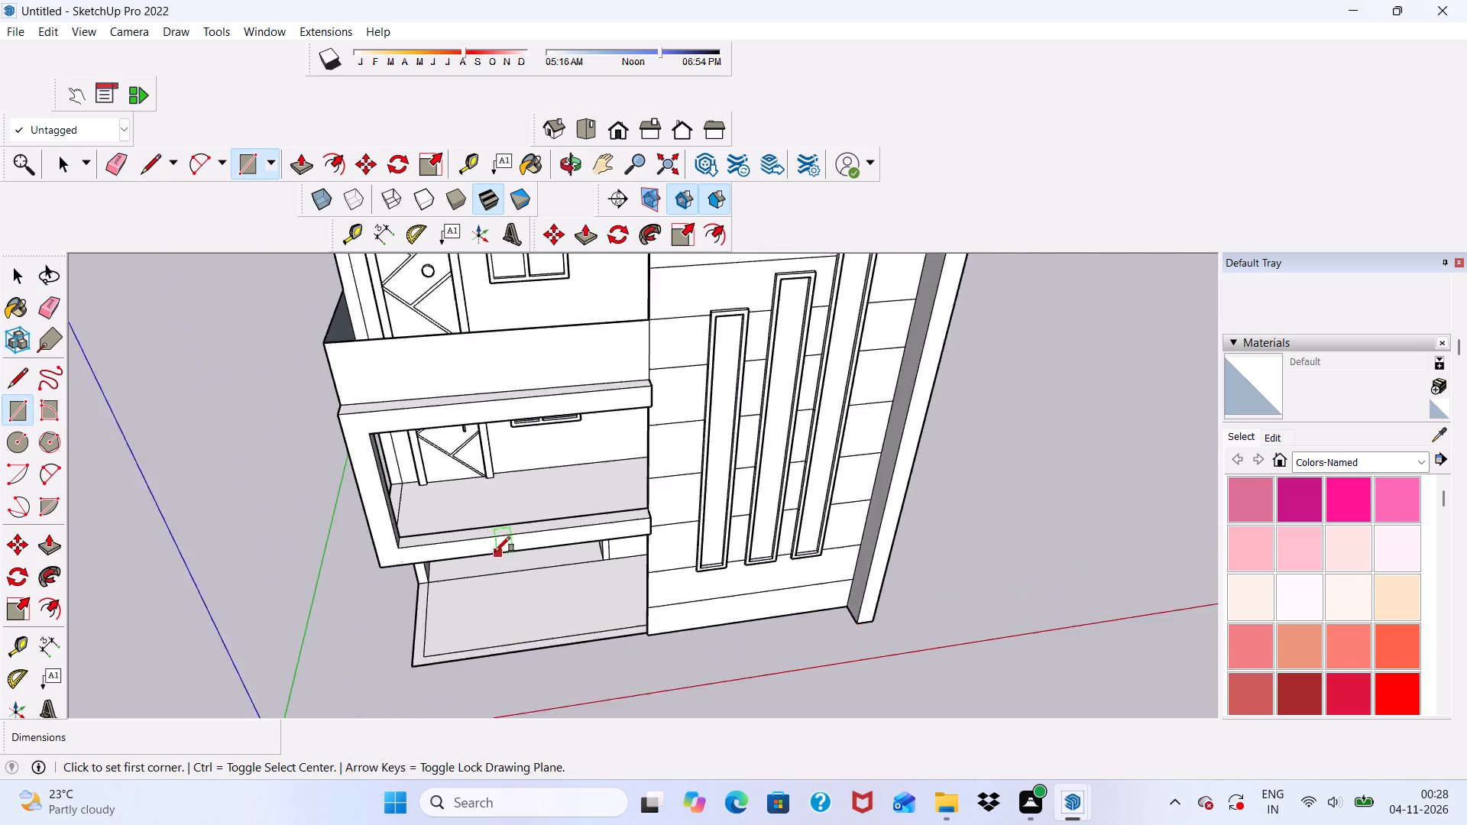
{"action": "scroll", "coordinate": [495, 552], "scroll_direction": "up", "scroll_amount": 15}
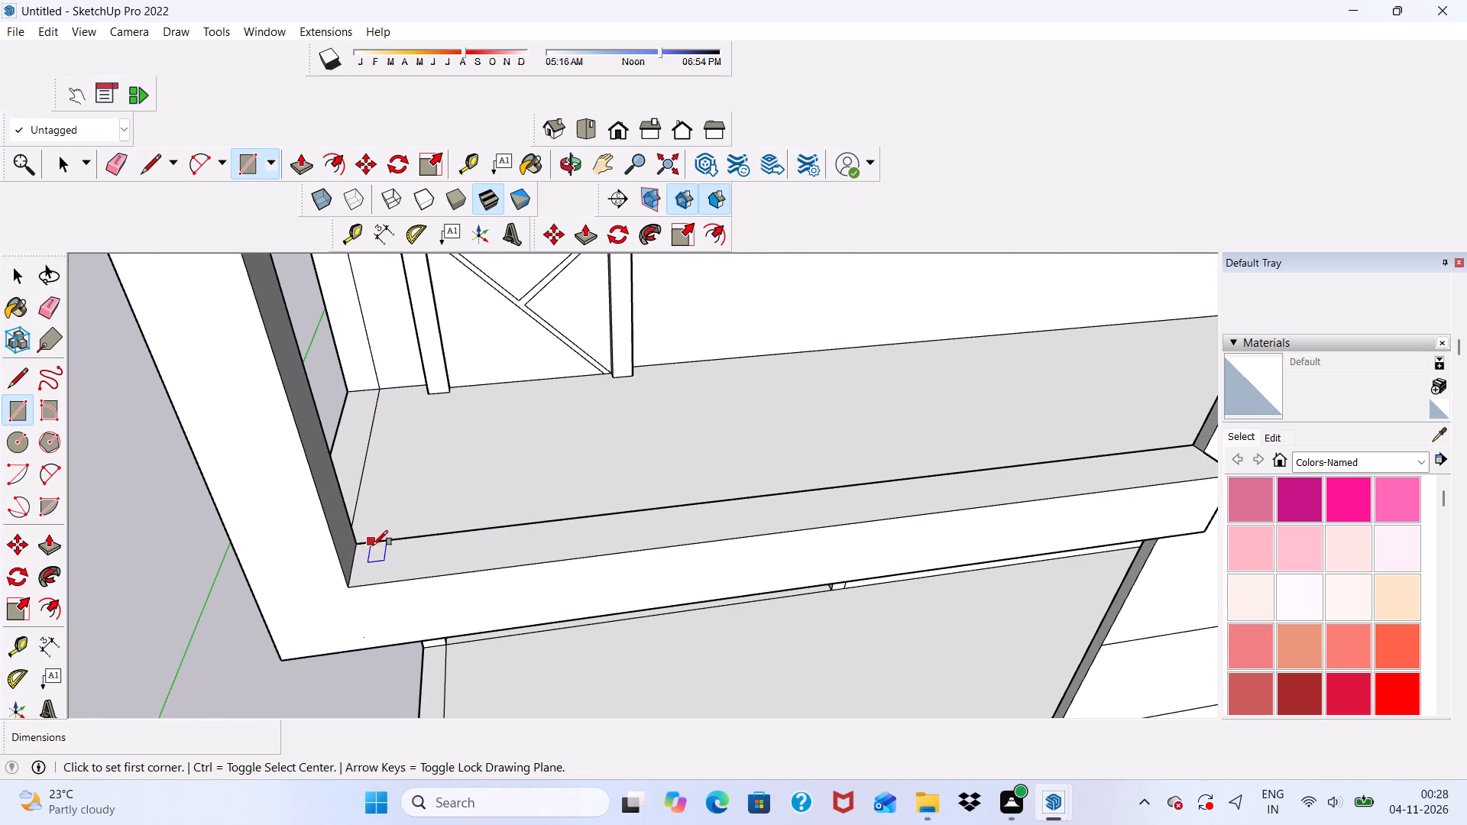
{"action": "scroll", "coordinate": [381, 543], "scroll_direction": "up", "scroll_amount": 2}
{"action": "left_click", "coordinate": [364, 547]}
{"action": "scroll", "coordinate": [393, 587], "scroll_direction": "up", "scroll_amount": 2}
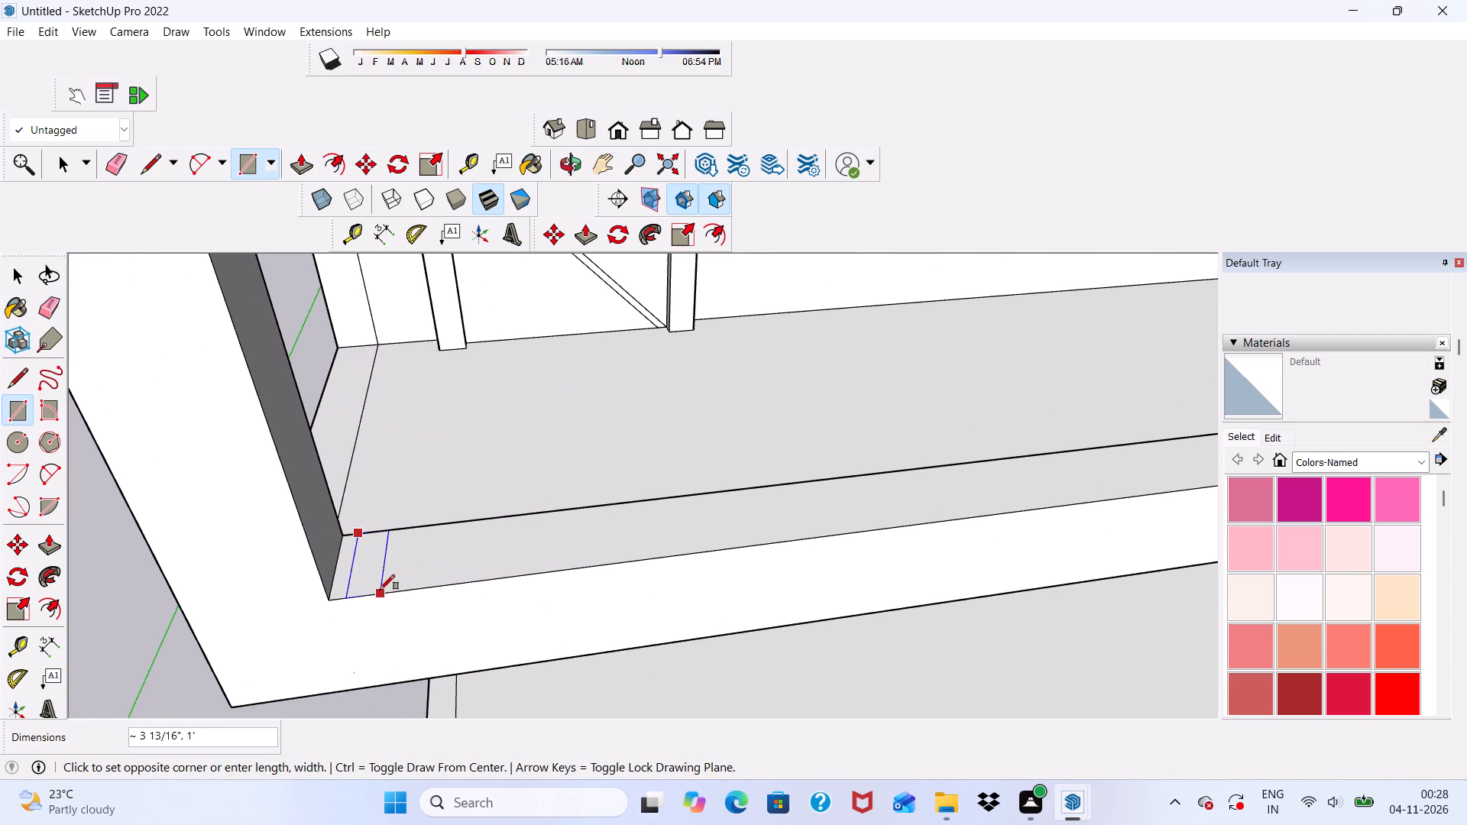
{"action": "left_click", "coordinate": [380, 590]}
Copy the slat-base rectangle 5 5/16" along the balcony ledge and repeat it as an array of 6 copies.
{"action": "left_click", "coordinate": [385, 159]}
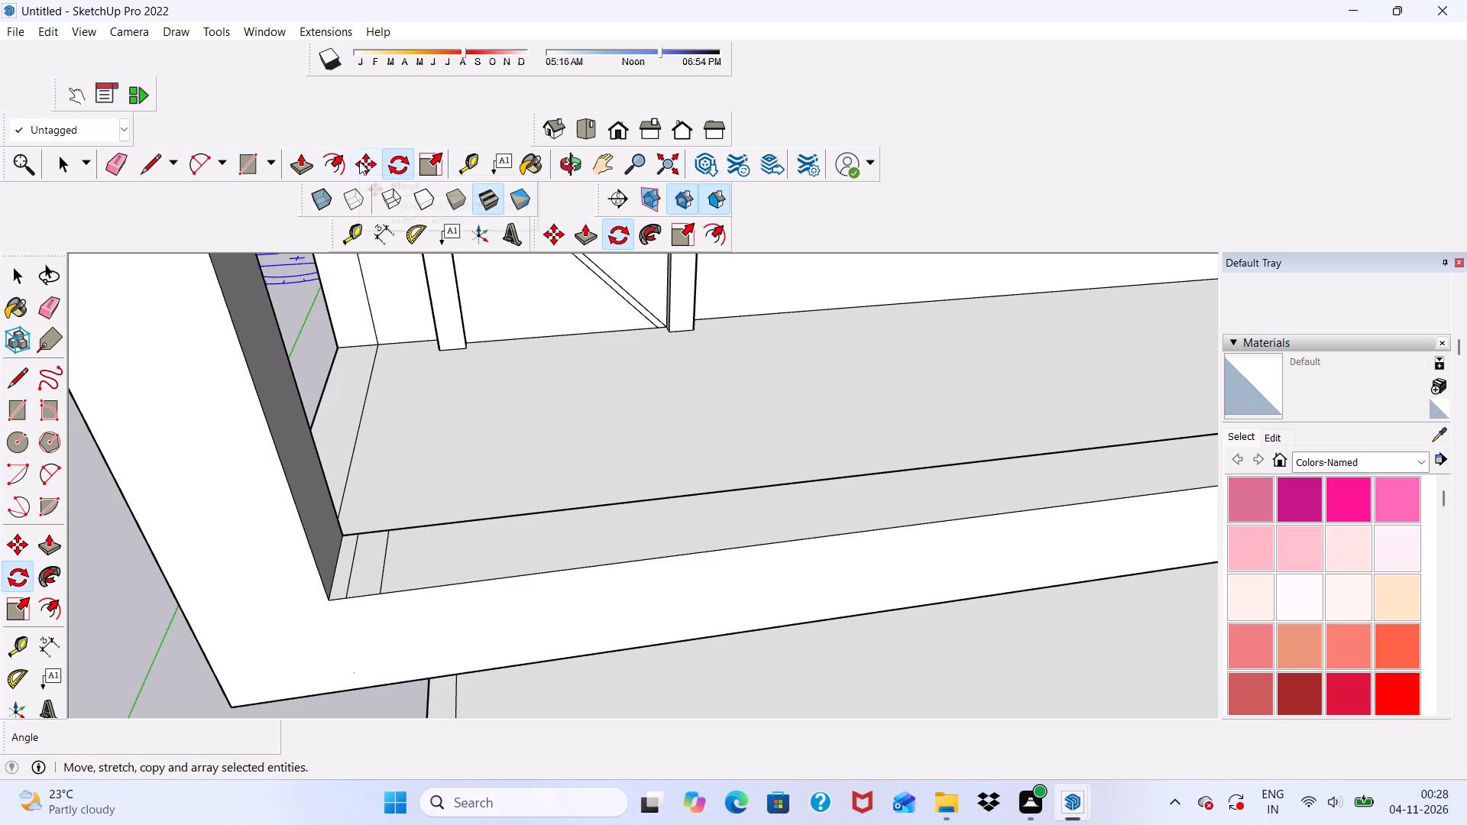
{"action": "left_click", "coordinate": [359, 161]}
{"action": "scroll", "coordinate": [419, 566], "scroll_direction": "up", "scroll_amount": 1}
{"action": "left_click", "coordinate": [368, 584]}
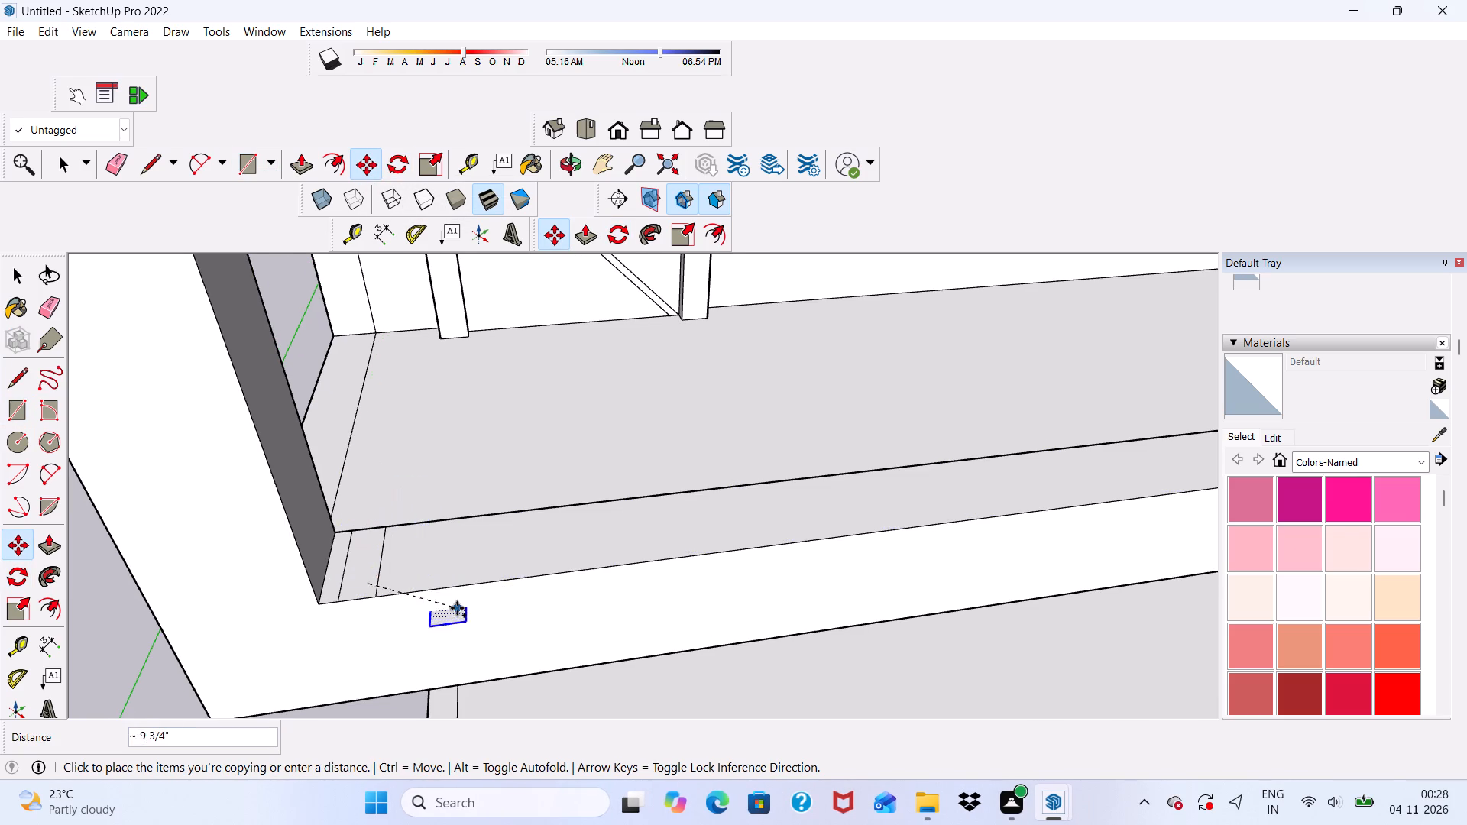
{"action": "scroll", "coordinate": [457, 608], "scroll_direction": "up", "scroll_amount": 3}
{"action": "left_click", "coordinate": [405, 563]}
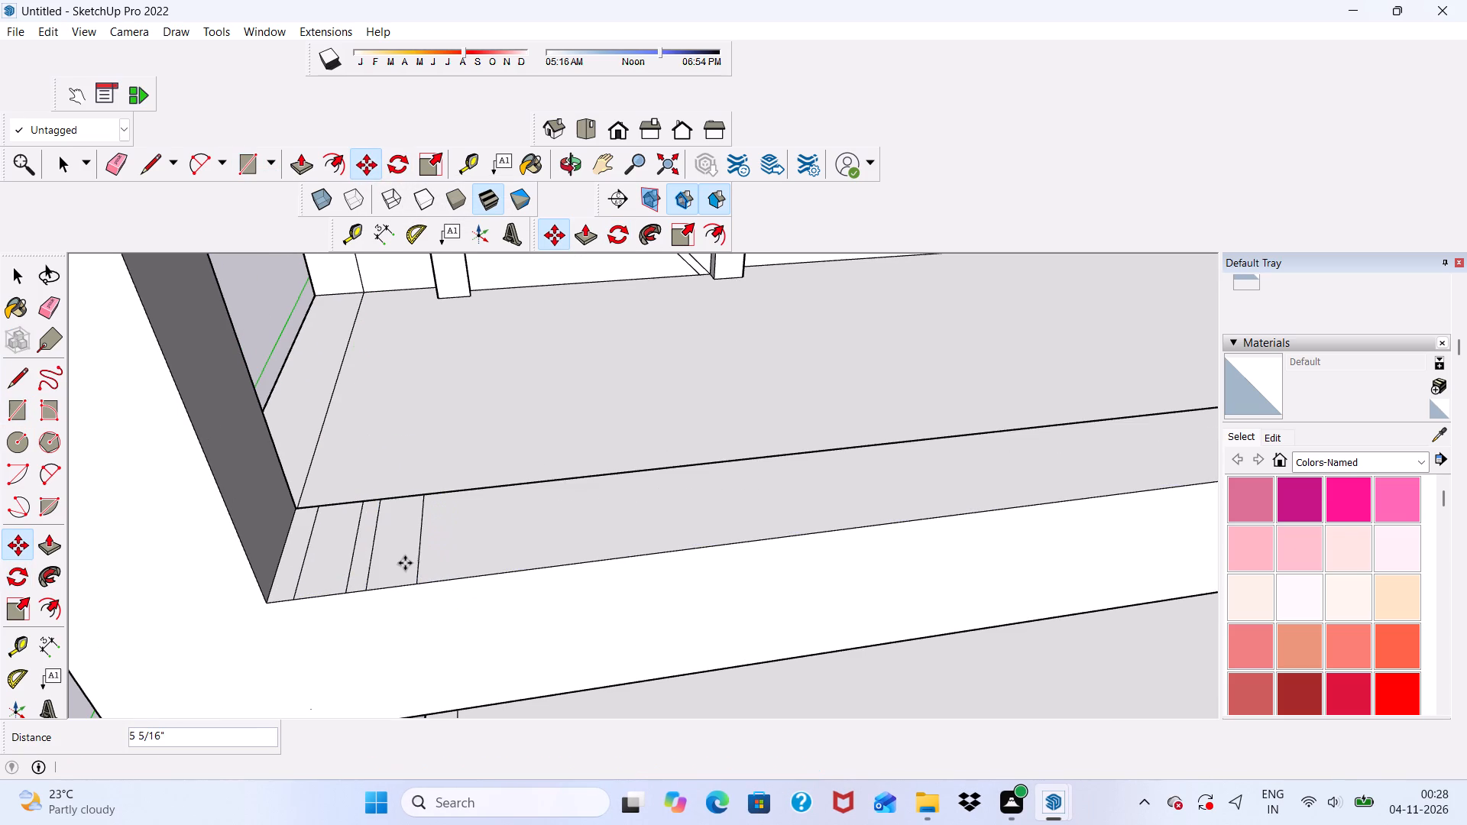
{"action": "key", "text": "shift+asterisk"}
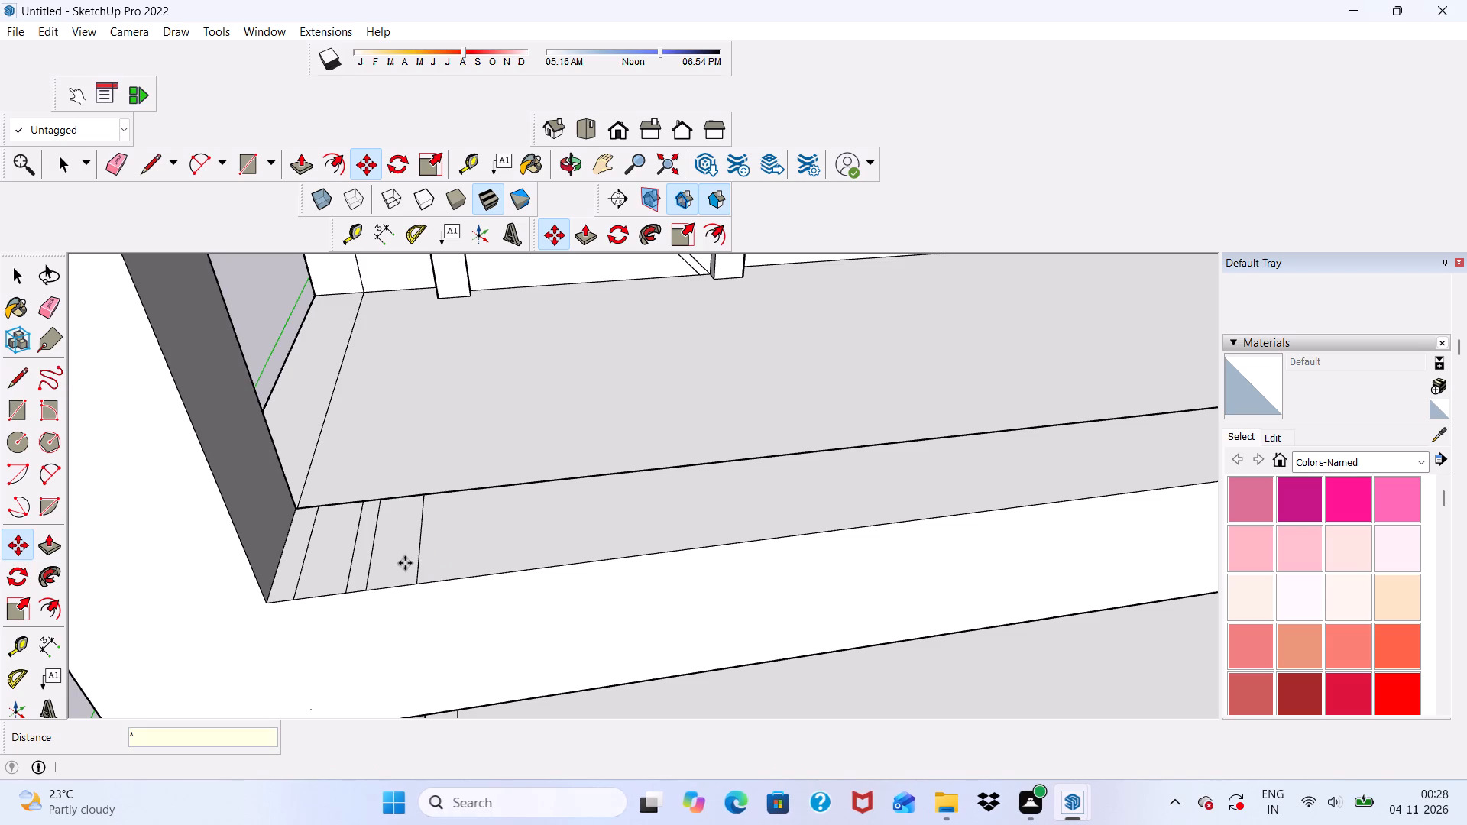
{"action": "key", "text": "6"}
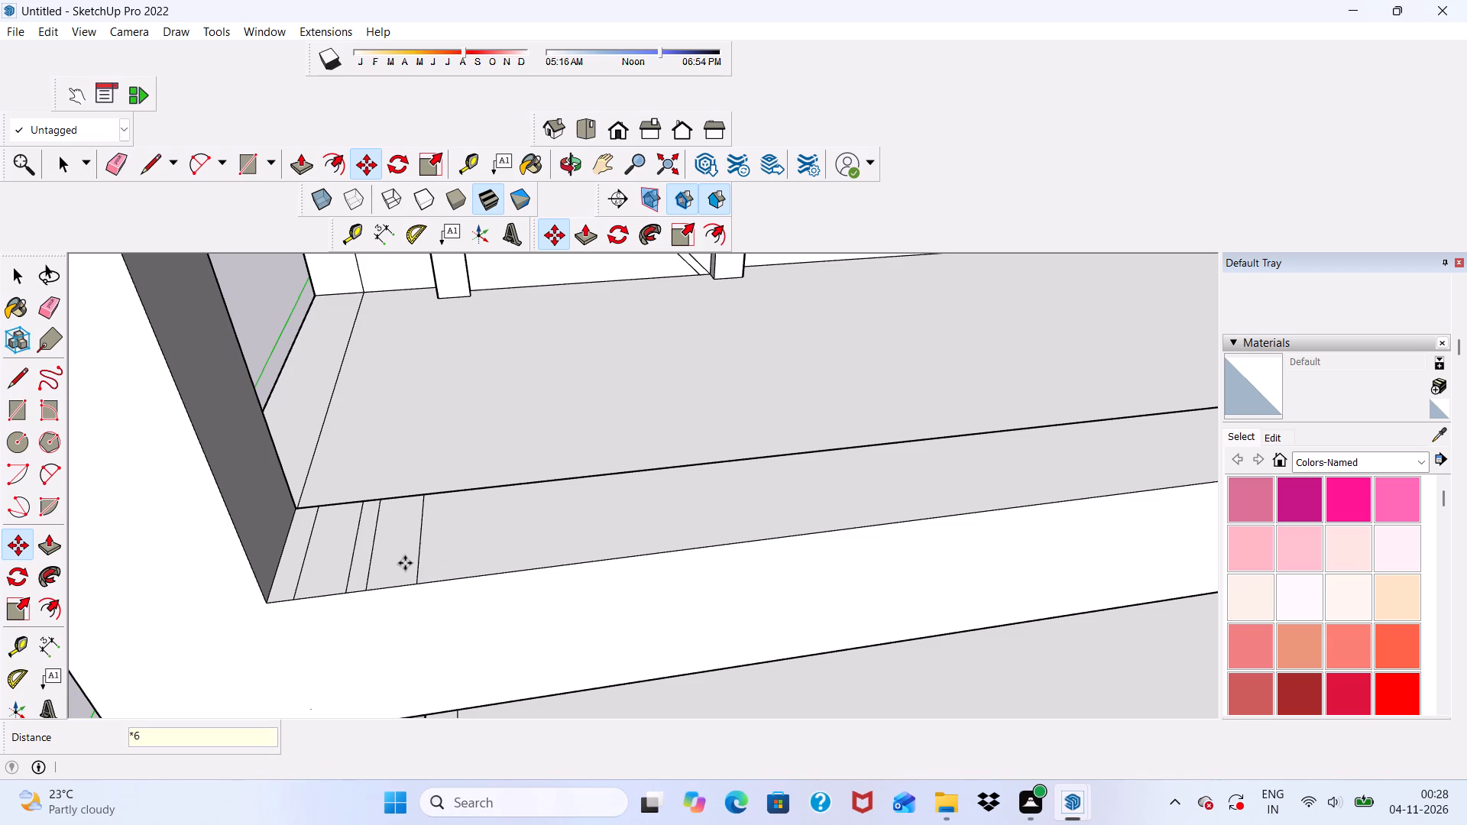
{"action": "key", "text": "Return"}
Copy the last slat-base rectangle about 5 1/16" further along the ledge and repeat it as an array of 4 copies.
{"action": "scroll", "coordinate": [348, 530], "scroll_direction": "down", "scroll_amount": 16}
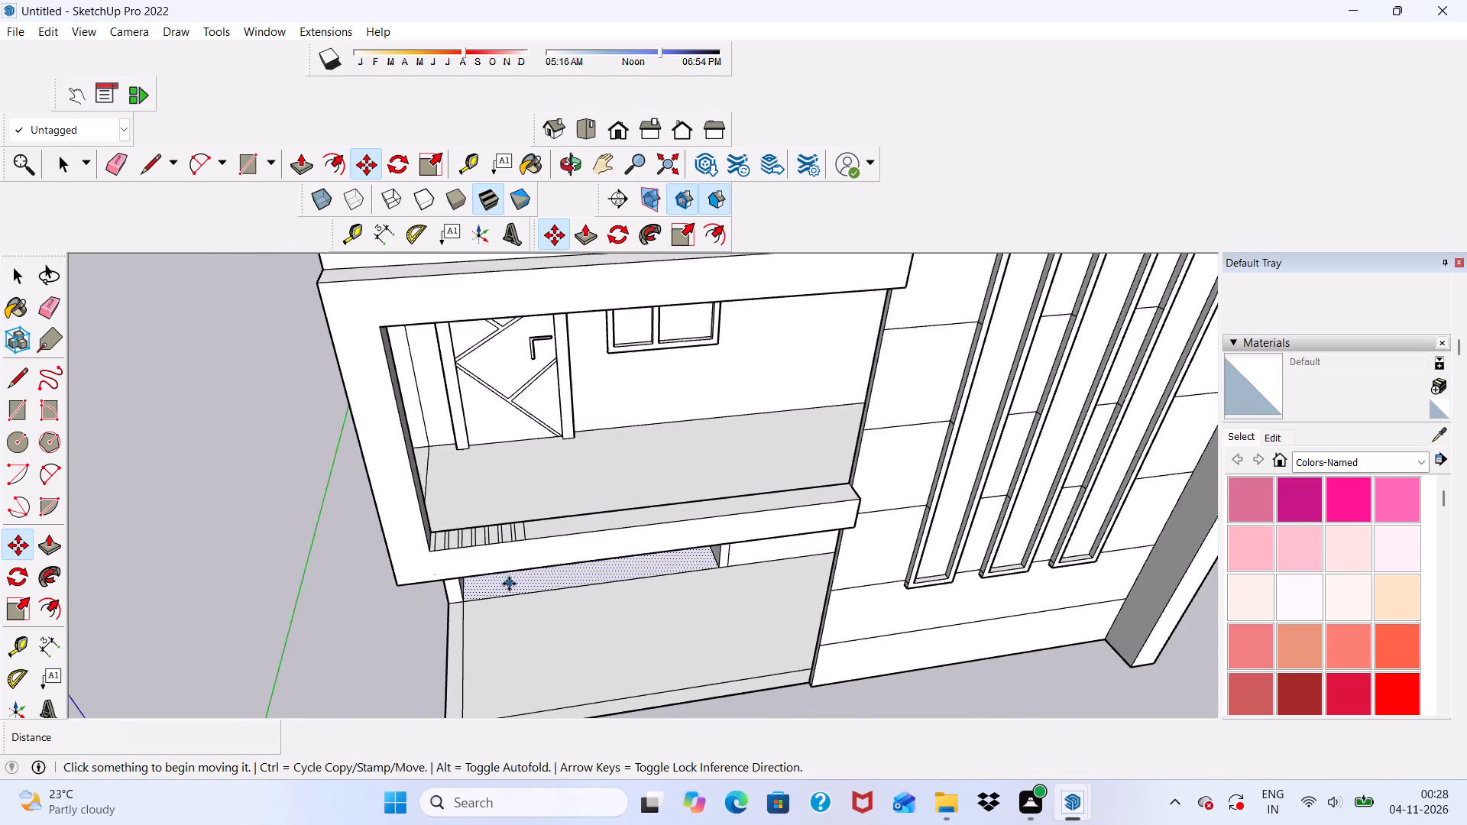
{"action": "middle_click_drag", "start_coordinate": [509, 584], "coordinate": [303, 617]}
{"action": "scroll", "coordinate": [452, 455], "scroll_direction": "up", "scroll_amount": 15}
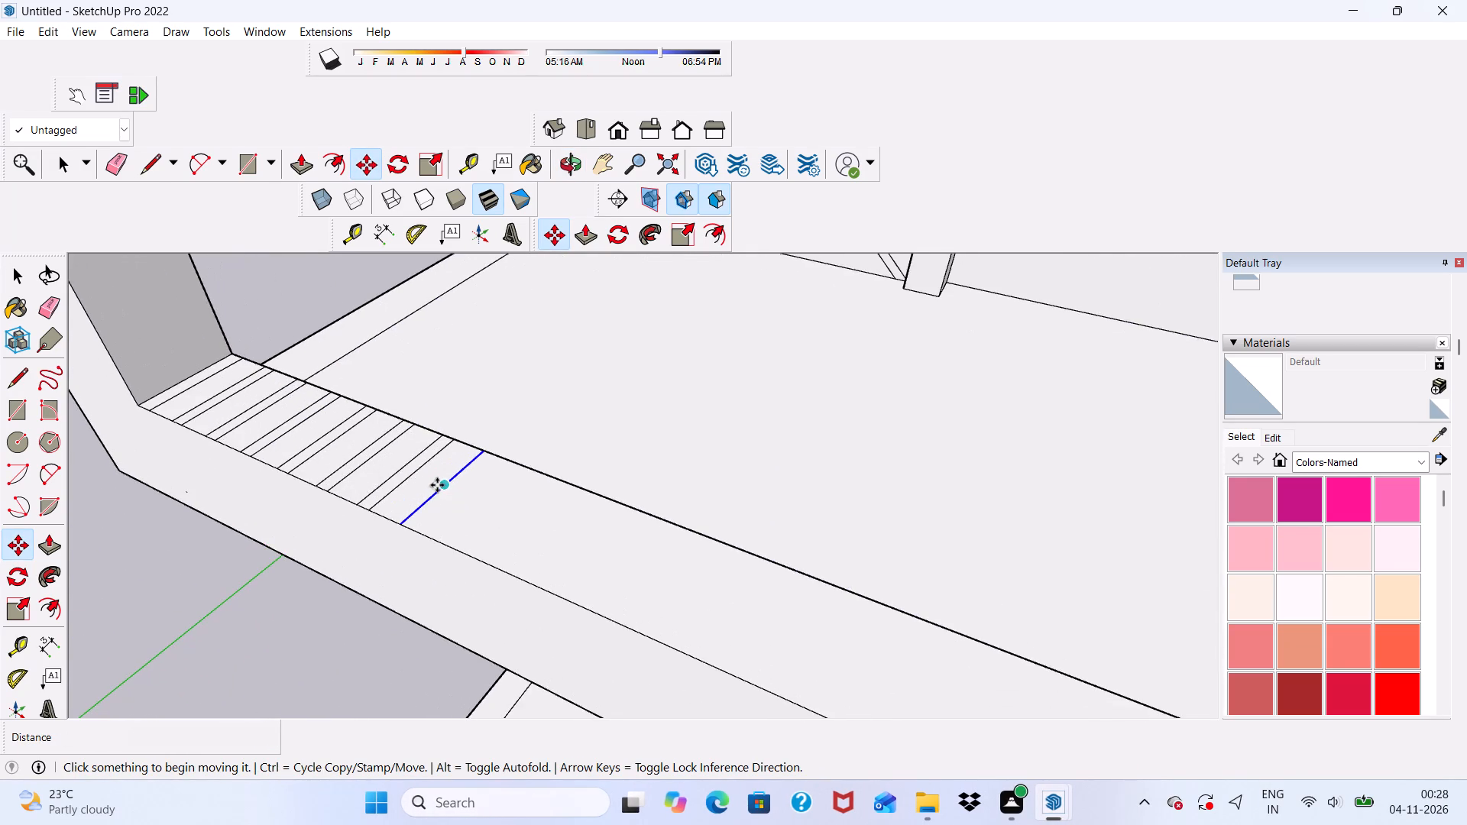
{"action": "scroll", "coordinate": [437, 484], "scroll_direction": "up", "scroll_amount": 4}
{"action": "left_click", "coordinate": [422, 488]}
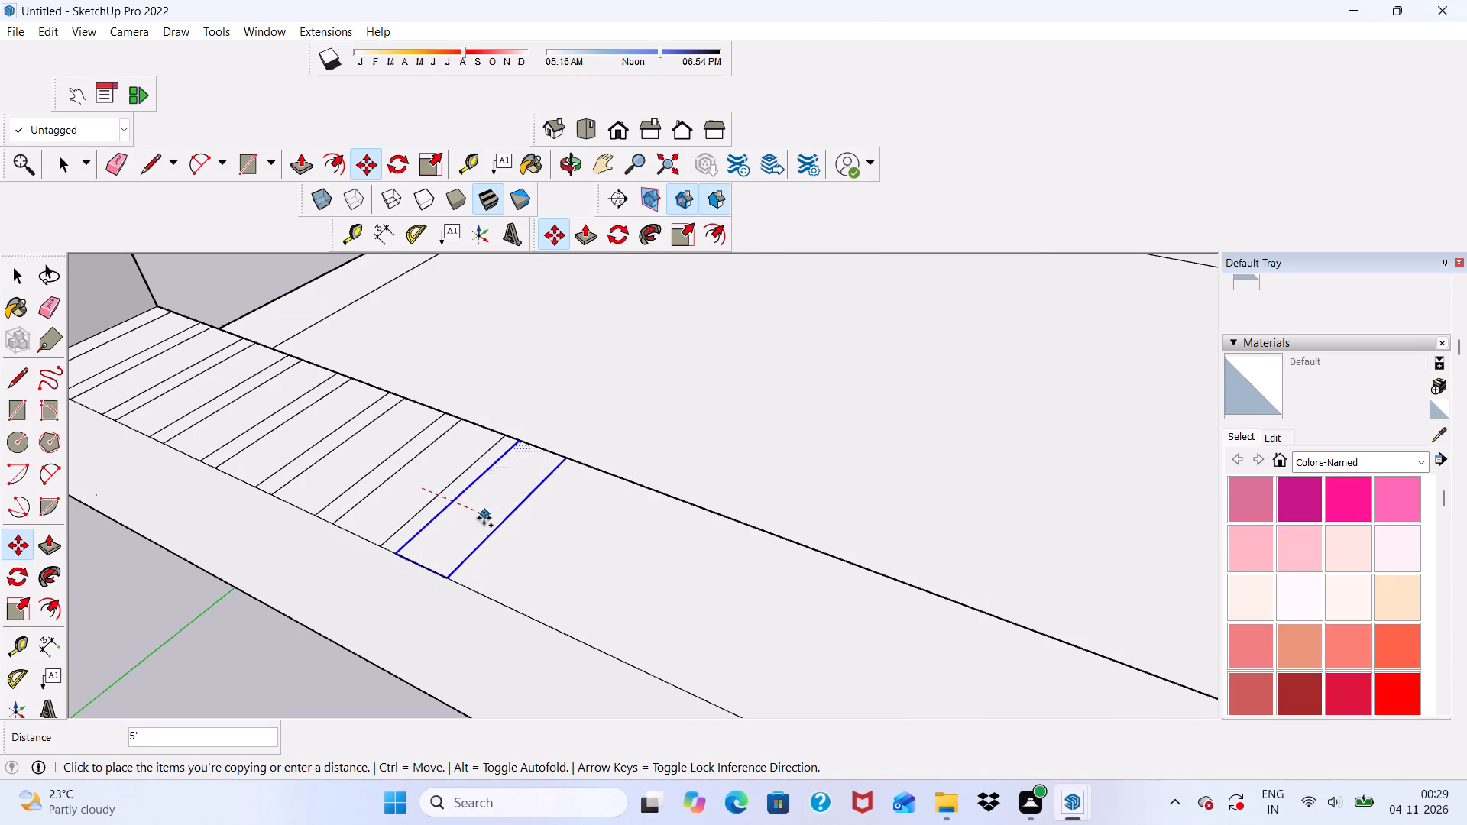
{"action": "left_click", "coordinate": [484, 519]}
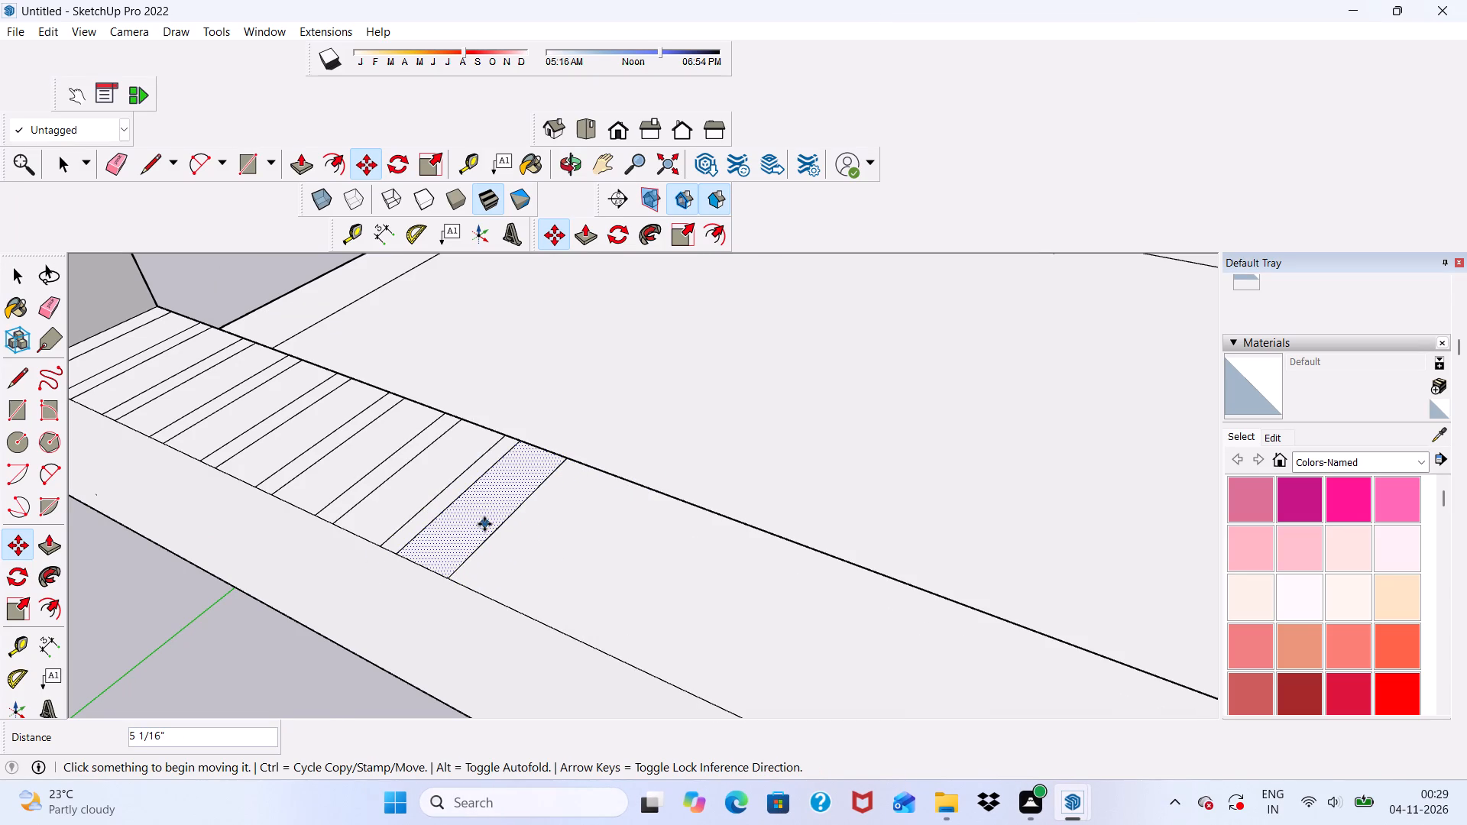
{"action": "key", "text": "shift+asterisk"}
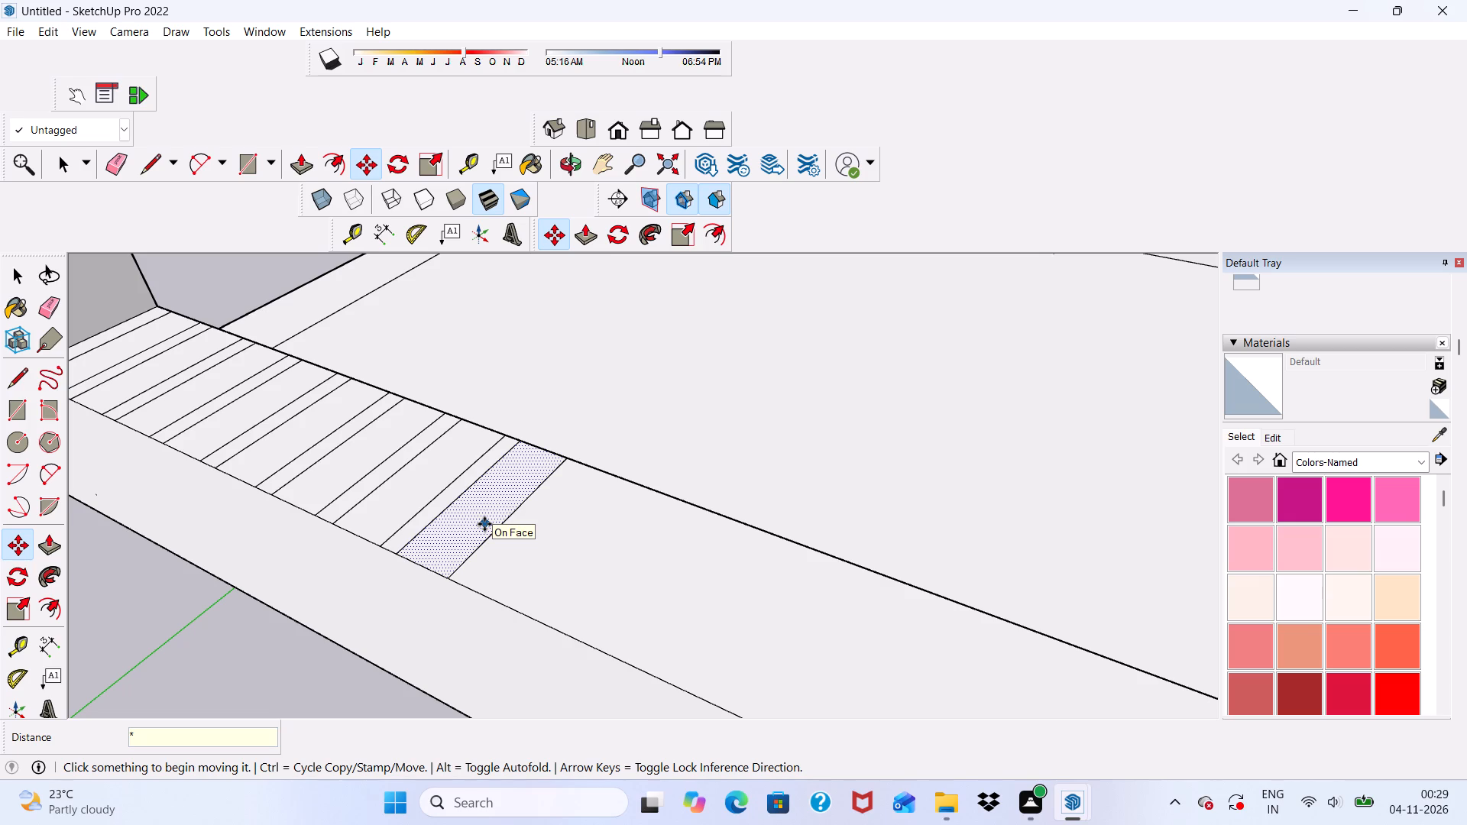
{"action": "key", "text": "4"}
{"action": "key", "text": "Return"}
Push/Pull the slat base nearest the balcony's outer corner up about 7' 10 3/4" to the top of the frame opening.
{"action": "scroll", "coordinate": [324, 585], "scroll_direction": "down", "scroll_amount": 12}
{"action": "middle_click_drag", "start_coordinate": [418, 545], "coordinate": [627, 498]}
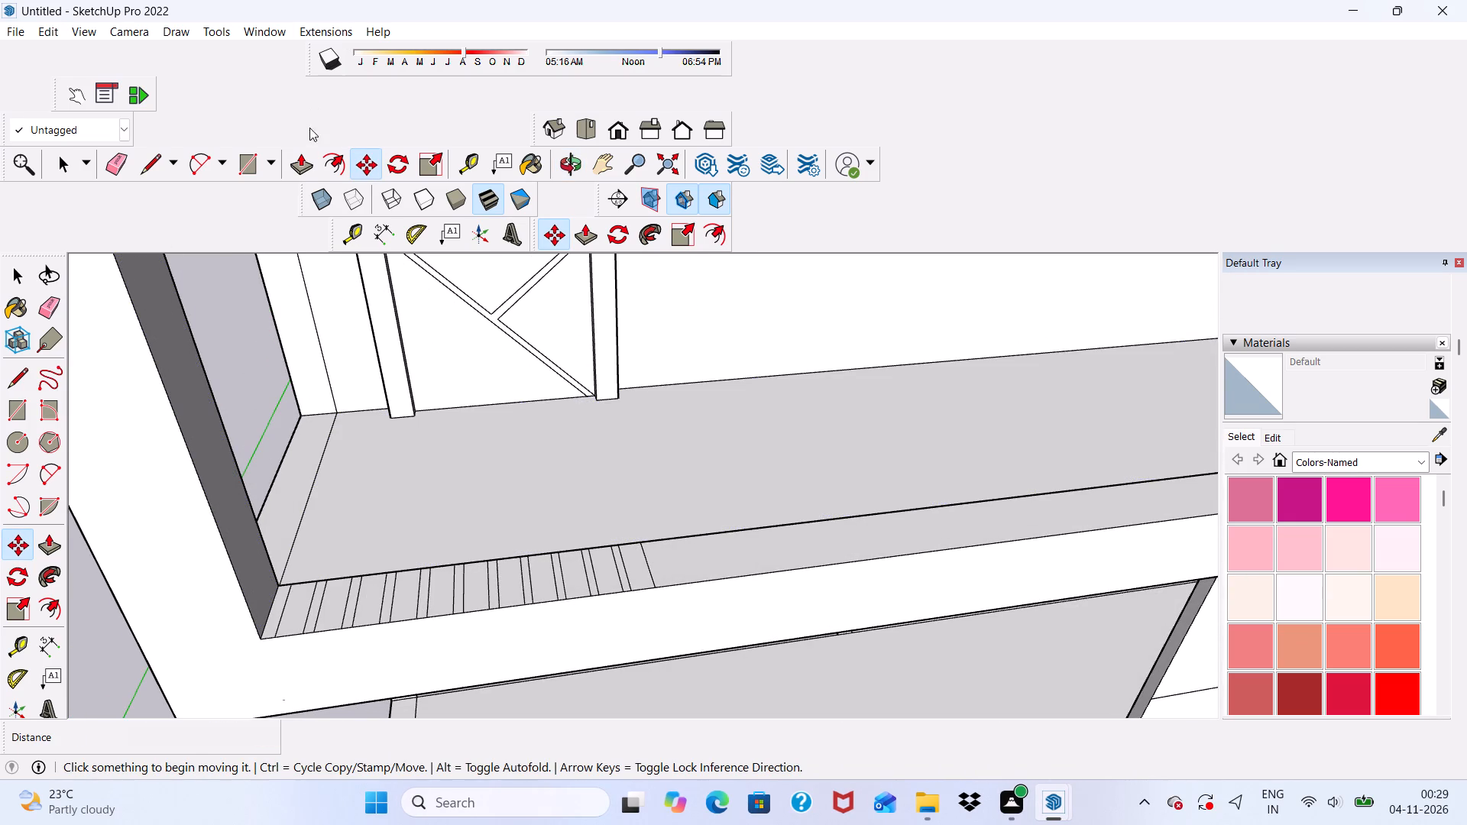
{"action": "left_click", "coordinate": [295, 166]}
{"action": "scroll", "coordinate": [322, 554], "scroll_direction": "up", "scroll_amount": 2}
{"action": "left_click", "coordinate": [288, 625]}
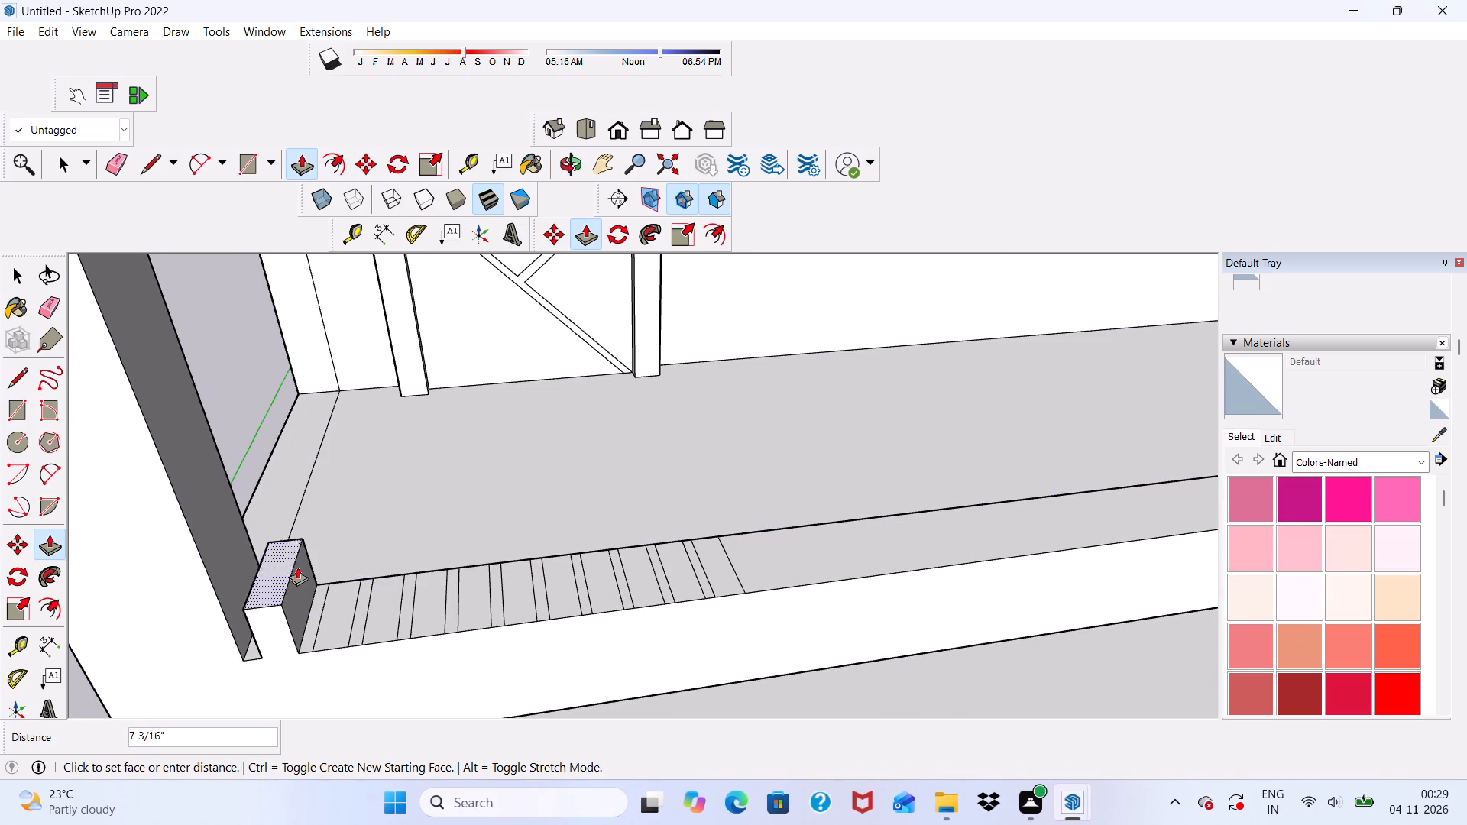
{"action": "scroll", "coordinate": [237, 575], "scroll_direction": "down", "scroll_amount": 3}
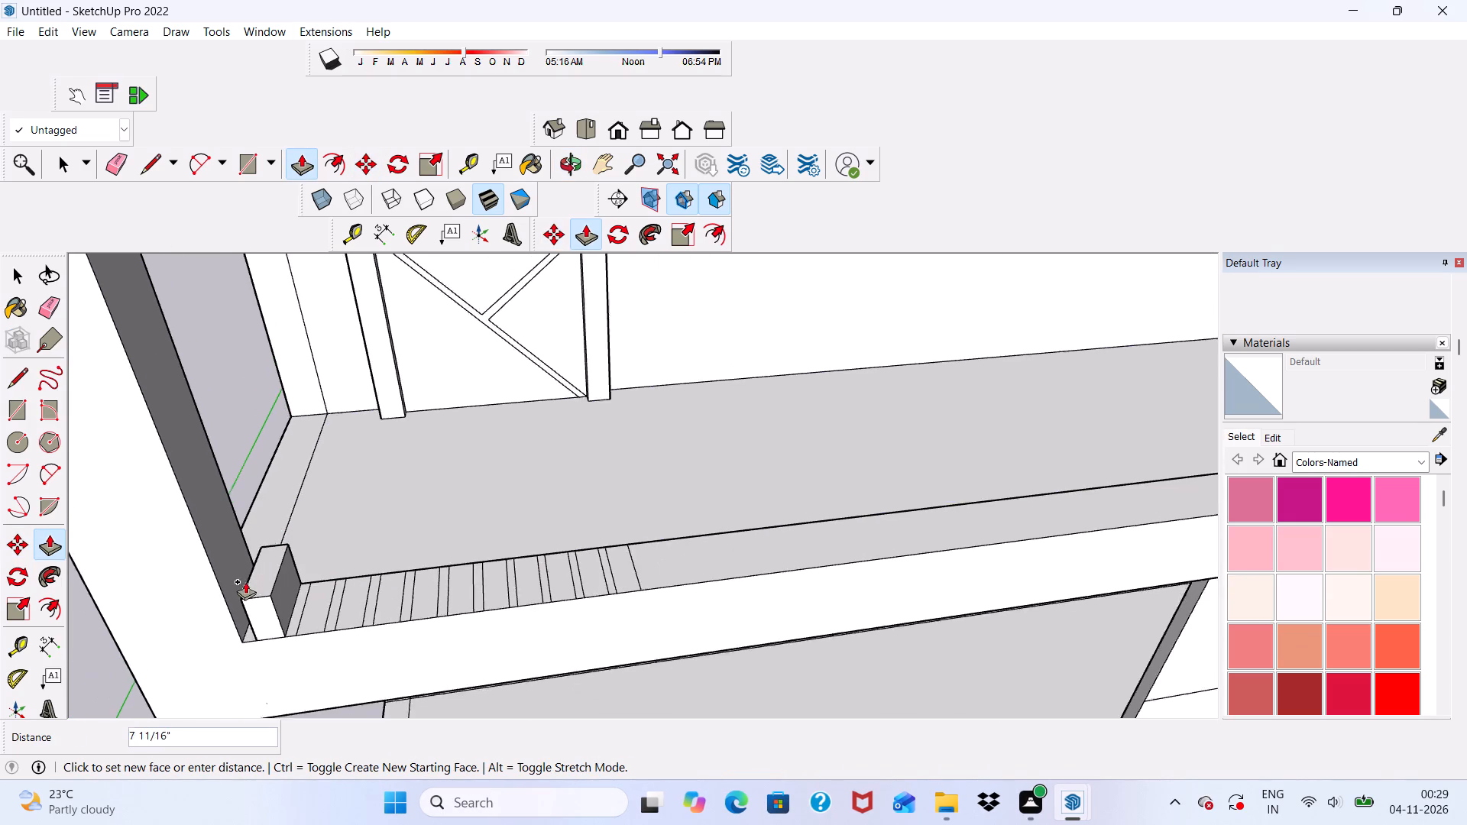
{"action": "scroll", "coordinate": [245, 581], "scroll_direction": "down", "scroll_amount": 8}
{"action": "middle_click_drag", "start_coordinate": [370, 486], "coordinate": [388, 381]}
{"action": "scroll", "coordinate": [377, 374], "scroll_direction": "down", "scroll_amount": 10}
{"action": "scroll", "coordinate": [377, 328], "scroll_direction": "up", "scroll_amount": 3}
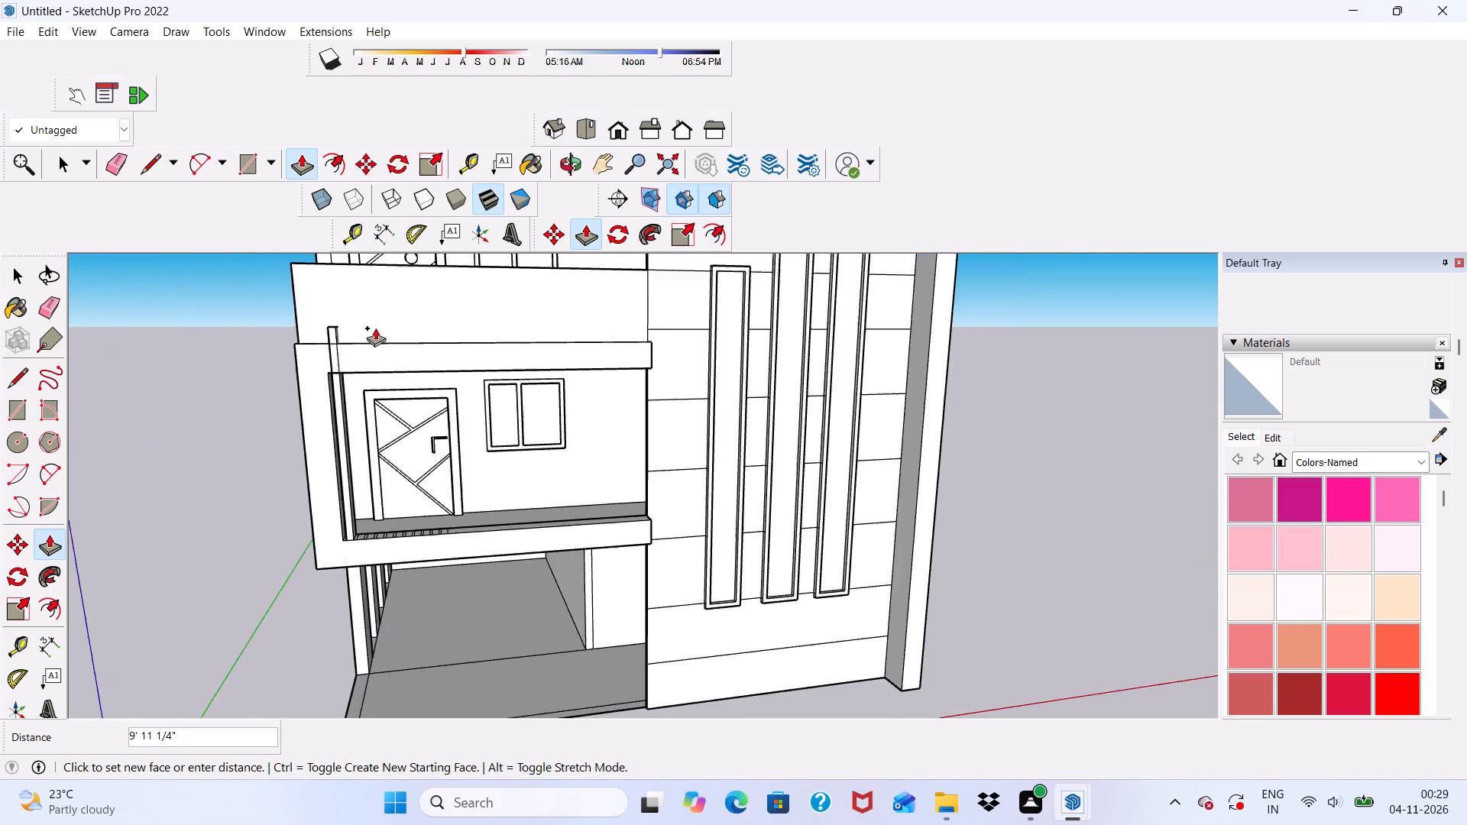
{"action": "scroll", "coordinate": [375, 328], "scroll_direction": "up", "scroll_amount": 15}
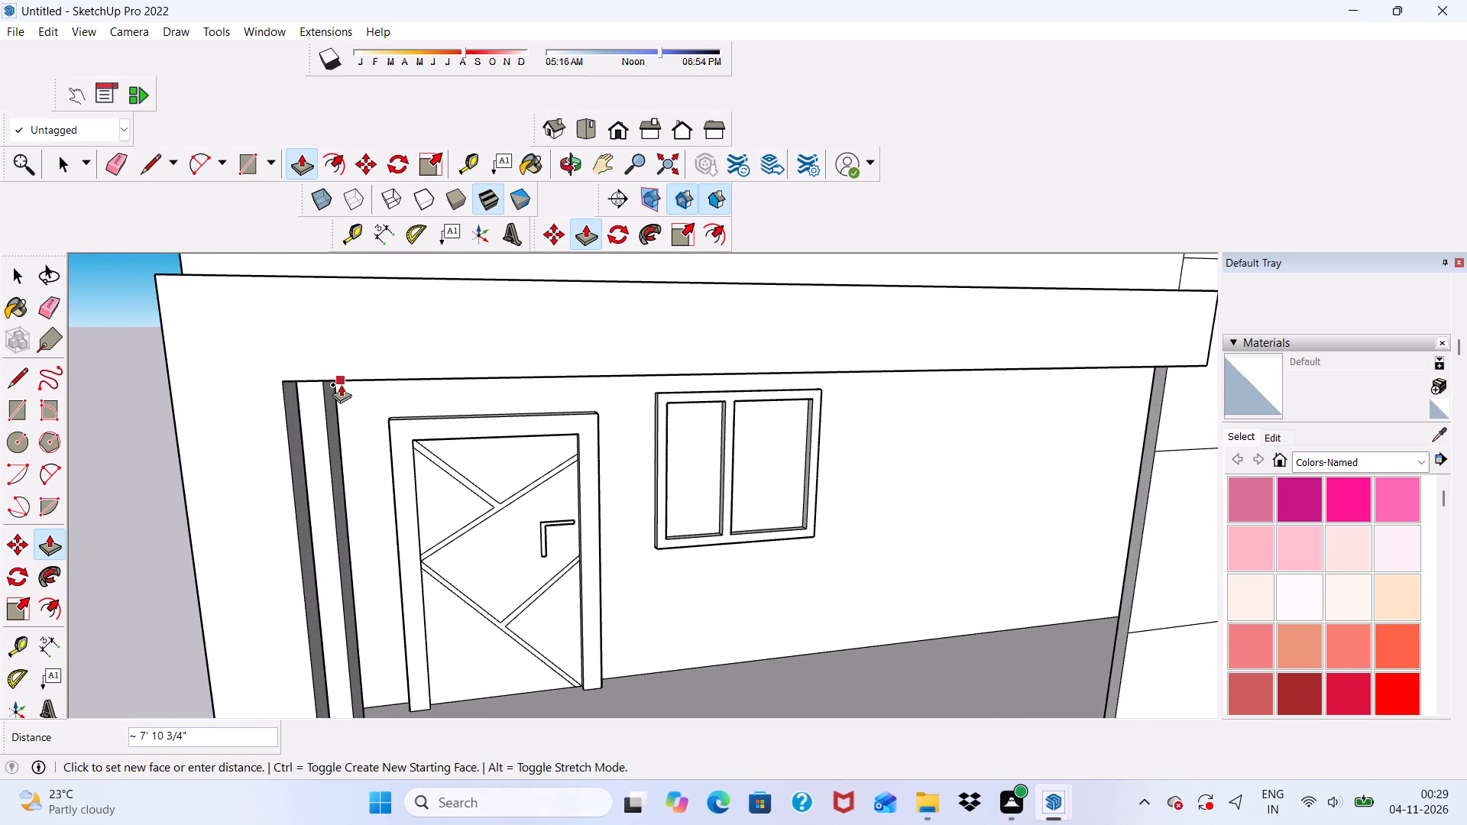
{"action": "left_click", "coordinate": [339, 379]}
Push/Pull the second slat base from the outer corner up about 7' 10 3/4" to the top of the frame opening.
{"action": "scroll", "coordinate": [338, 332], "scroll_direction": "down", "scroll_amount": 5}
{"action": "middle_click_drag", "start_coordinate": [411, 607], "coordinate": [243, 663]}
{"action": "scroll", "coordinate": [329, 675], "scroll_direction": "up", "scroll_amount": 3}
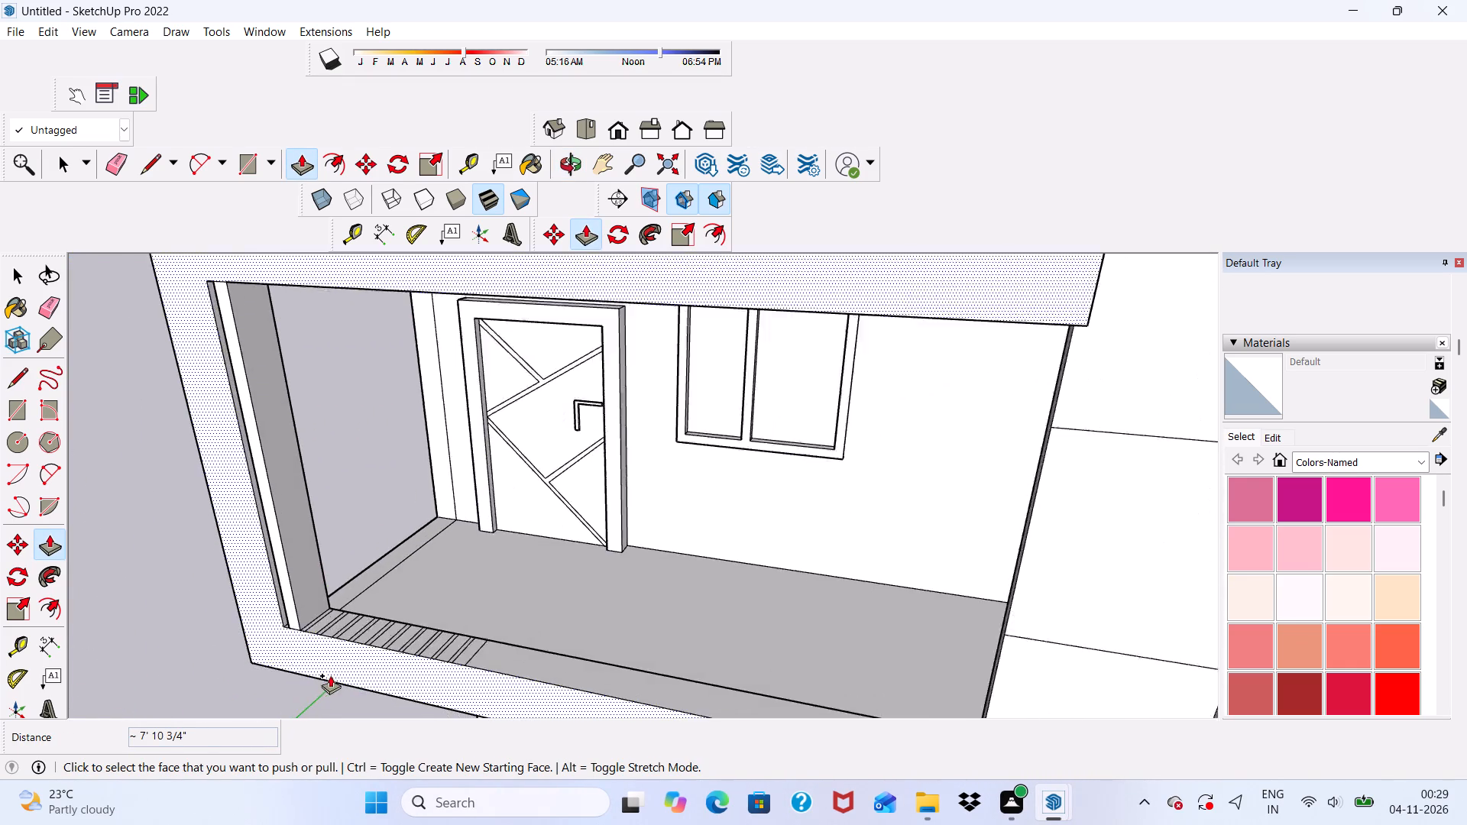
{"action": "scroll", "coordinate": [330, 675], "scroll_direction": "up", "scroll_amount": 13}
{"action": "left_click", "coordinate": [295, 591]}
{"action": "scroll", "coordinate": [297, 597], "scroll_direction": "down", "scroll_amount": 7}
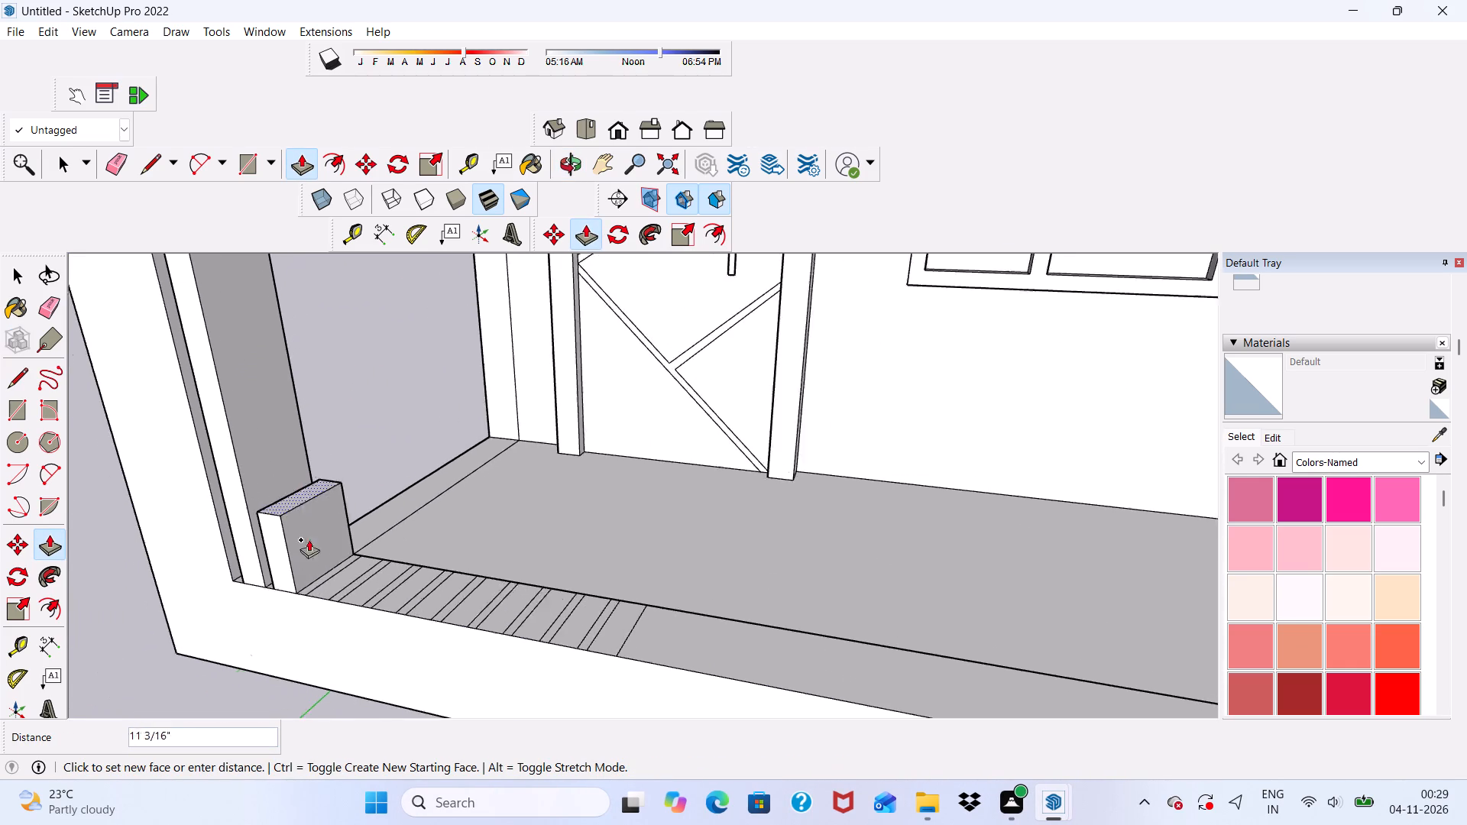
{"action": "scroll", "coordinate": [309, 539], "scroll_direction": "down", "scroll_amount": 12}
{"action": "middle_click_drag", "start_coordinate": [407, 590], "coordinate": [576, 514]}
{"action": "scroll", "coordinate": [406, 332], "scroll_direction": "up", "scroll_amount": 2}
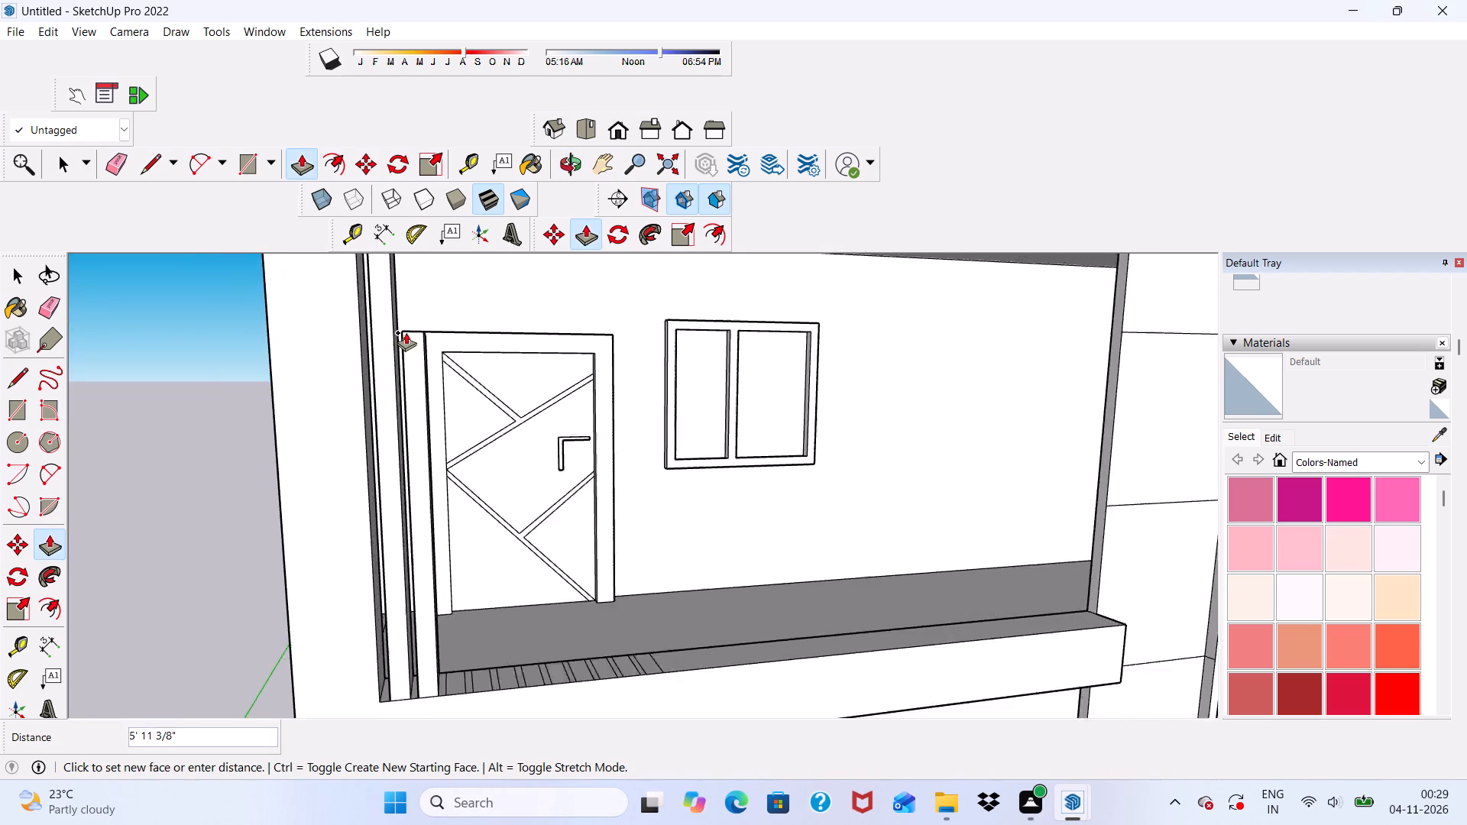
{"action": "scroll", "coordinate": [406, 332], "scroll_direction": "up", "scroll_amount": 7}
{"action": "scroll", "coordinate": [424, 355], "scroll_direction": "down", "scroll_amount": 10}
{"action": "scroll", "coordinate": [425, 360], "scroll_direction": "up", "scroll_amount": 13}
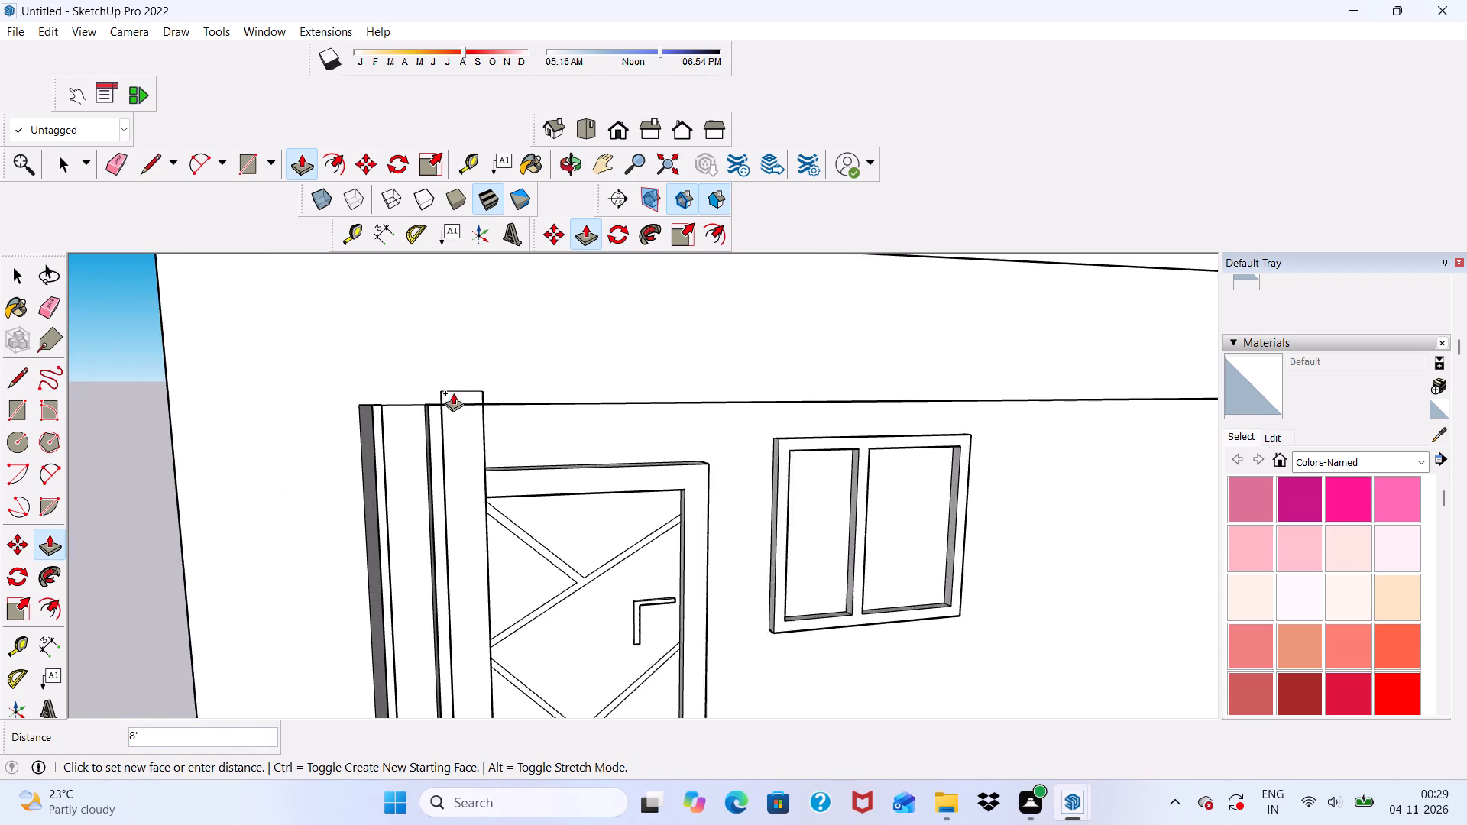
{"action": "scroll", "coordinate": [453, 393], "scroll_direction": "up", "scroll_amount": 2}
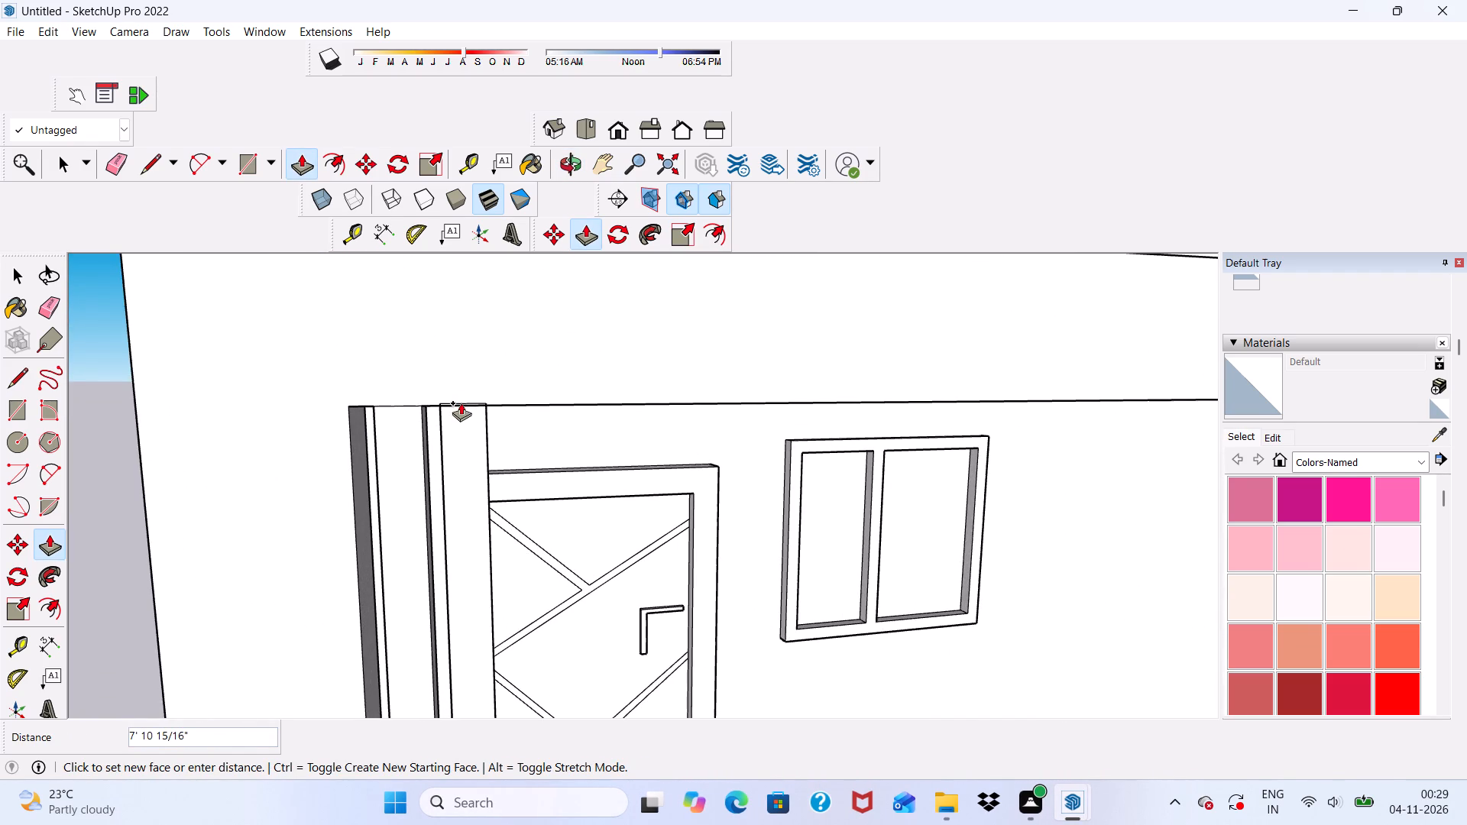
{"action": "scroll", "coordinate": [461, 403], "scroll_direction": "up", "scroll_amount": 7}
{"action": "left_click", "coordinate": [431, 412]}
Push/Pull the third slat base from the outer corner up about 7' 10 3/4" to the top of the frame opening.
{"action": "scroll", "coordinate": [446, 394], "scroll_direction": "down", "scroll_amount": 6}
{"action": "middle_click_drag", "start_coordinate": [526, 406], "coordinate": [471, 429]}
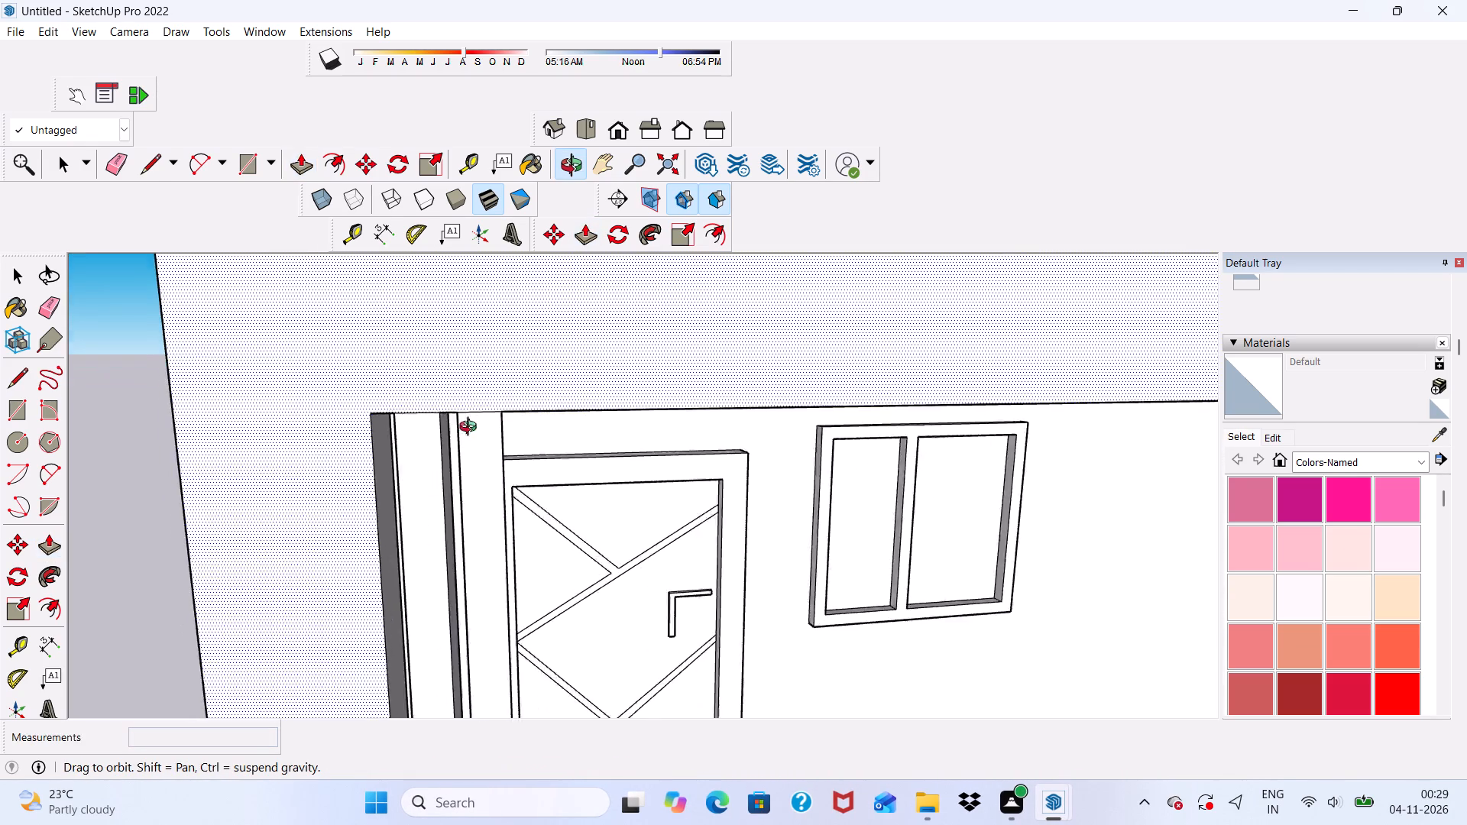
{"action": "middle_click_drag", "start_coordinate": [471, 429], "coordinate": [329, 471]}
{"action": "scroll", "coordinate": [583, 361], "scroll_direction": "down", "scroll_amount": 12}
{"action": "scroll", "coordinate": [620, 667], "scroll_direction": "up", "scroll_amount": 11}
{"action": "scroll", "coordinate": [595, 658], "scroll_direction": "down", "scroll_amount": 1}
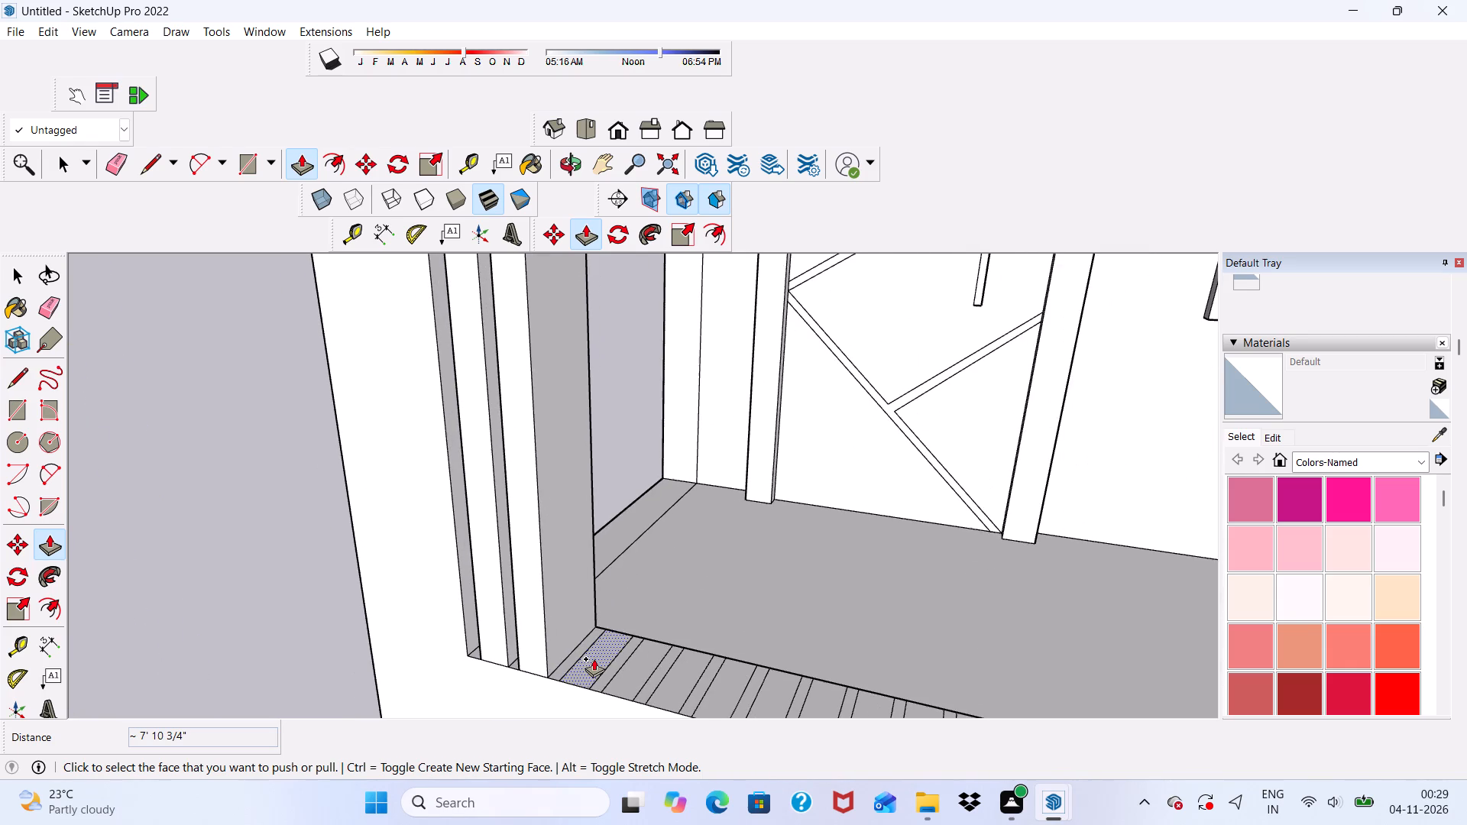
{"action": "left_click", "coordinate": [594, 658]}
{"action": "scroll", "coordinate": [606, 542], "scroll_direction": "down", "scroll_amount": 7}
{"action": "scroll", "coordinate": [621, 461], "scroll_direction": "down", "scroll_amount": 5}
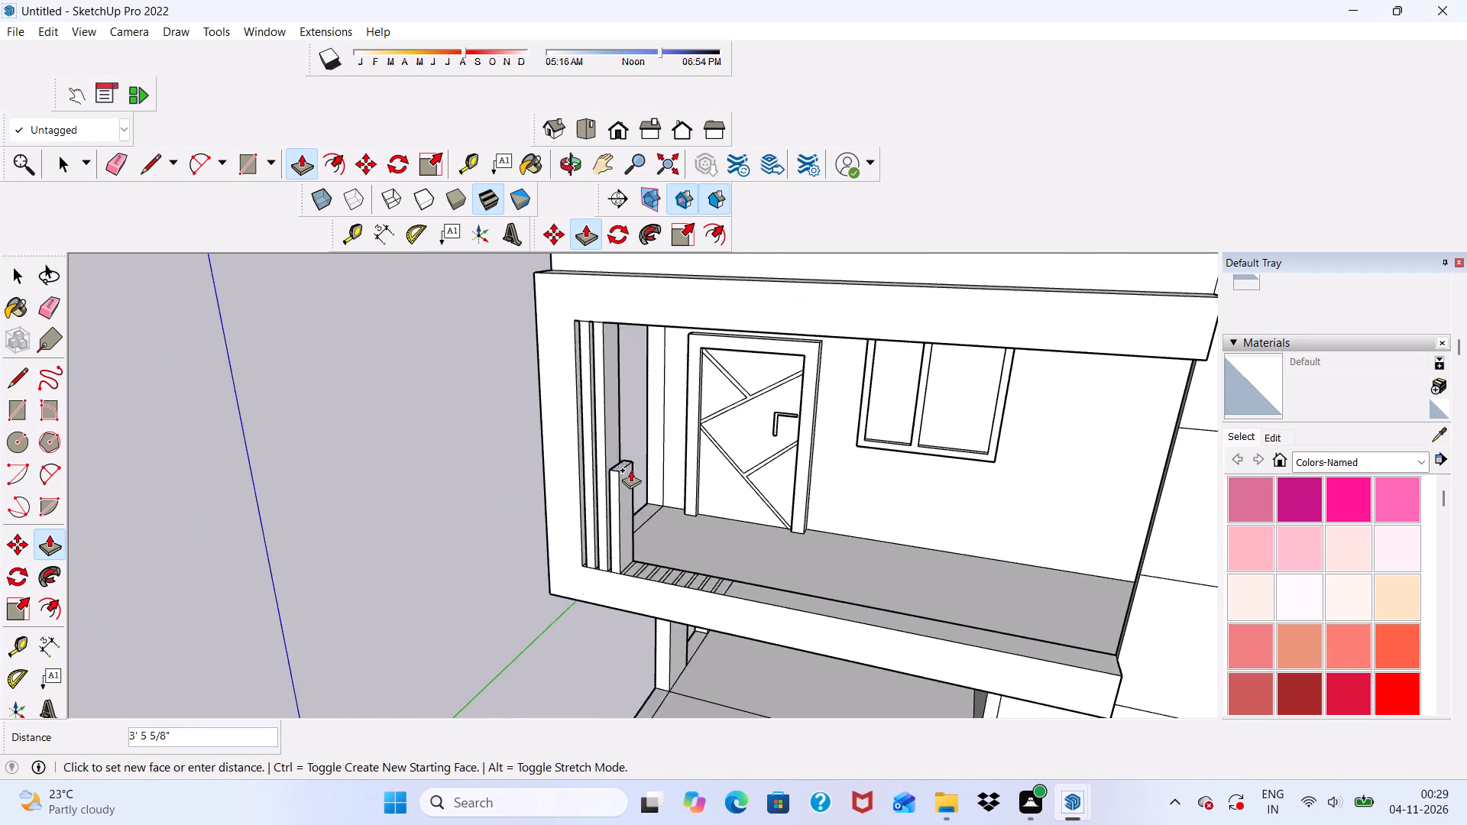
{"action": "scroll", "coordinate": [630, 470], "scroll_direction": "down", "scroll_amount": 2}
{"action": "scroll", "coordinate": [636, 403], "scroll_direction": "up", "scroll_amount": 13}
{"action": "left_click", "coordinate": [640, 363]}
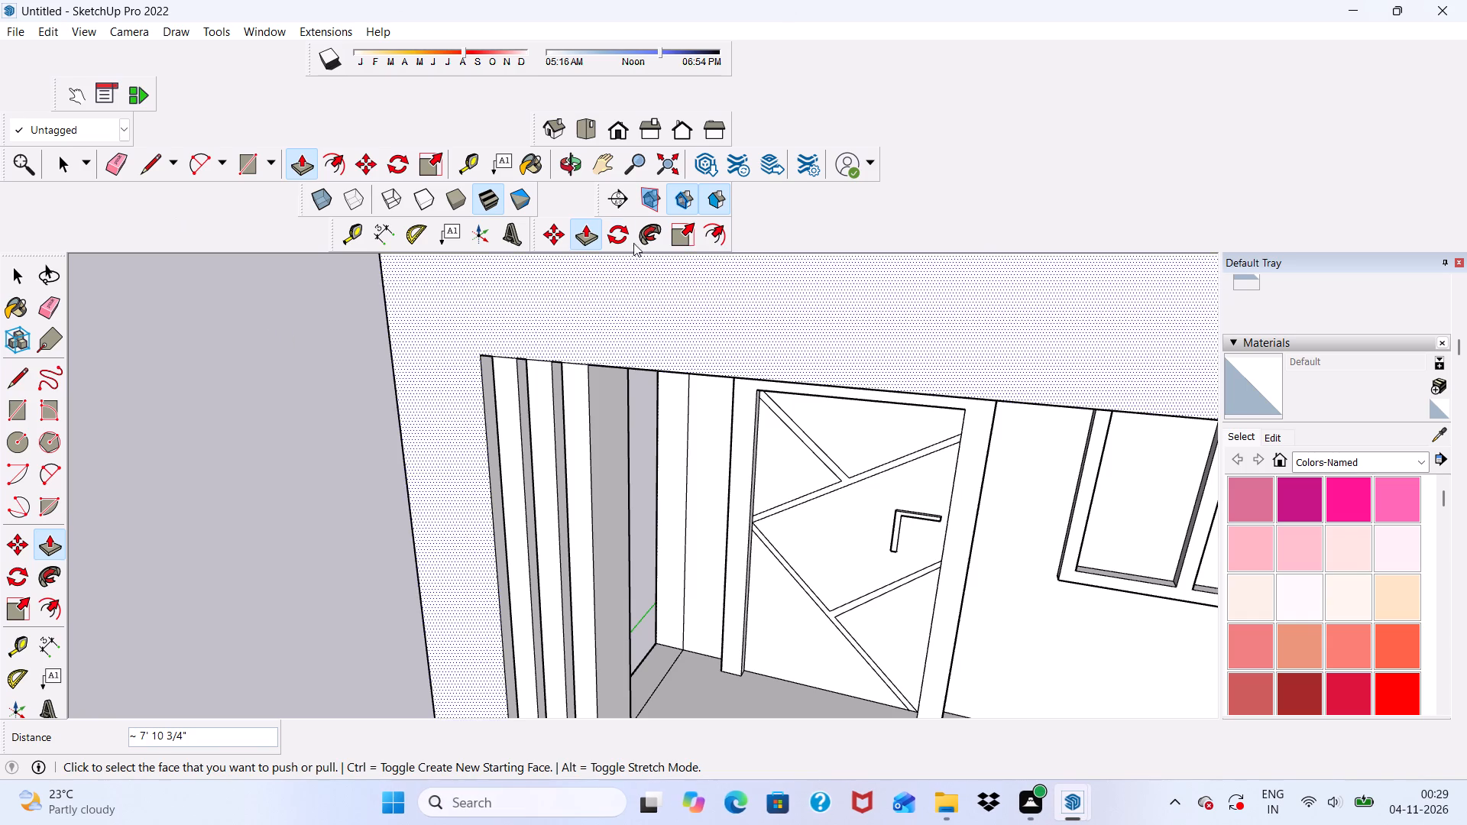
Push/Pull the fourth slat base from the outer corner up to the top of the balcony's frame opening.
{"action": "scroll", "coordinate": [547, 329], "scroll_direction": "down", "scroll_amount": 2}
{"action": "scroll", "coordinate": [590, 421], "scroll_direction": "down", "scroll_amount": 11}
{"action": "scroll", "coordinate": [627, 610], "scroll_direction": "up", "scroll_amount": 17}
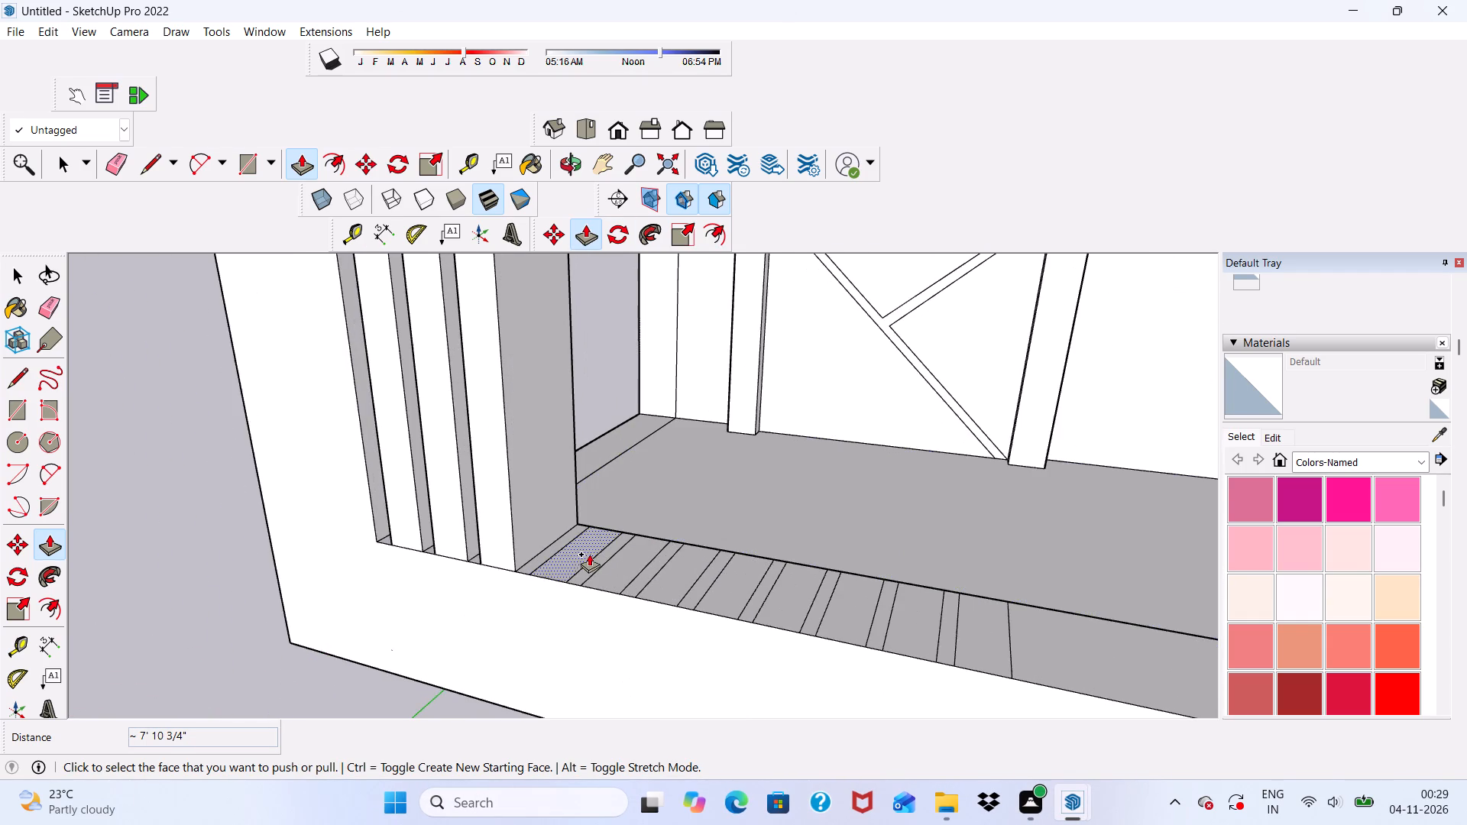
{"action": "left_click", "coordinate": [585, 559]}
{"action": "scroll", "coordinate": [585, 478], "scroll_direction": "down", "scroll_amount": 20}
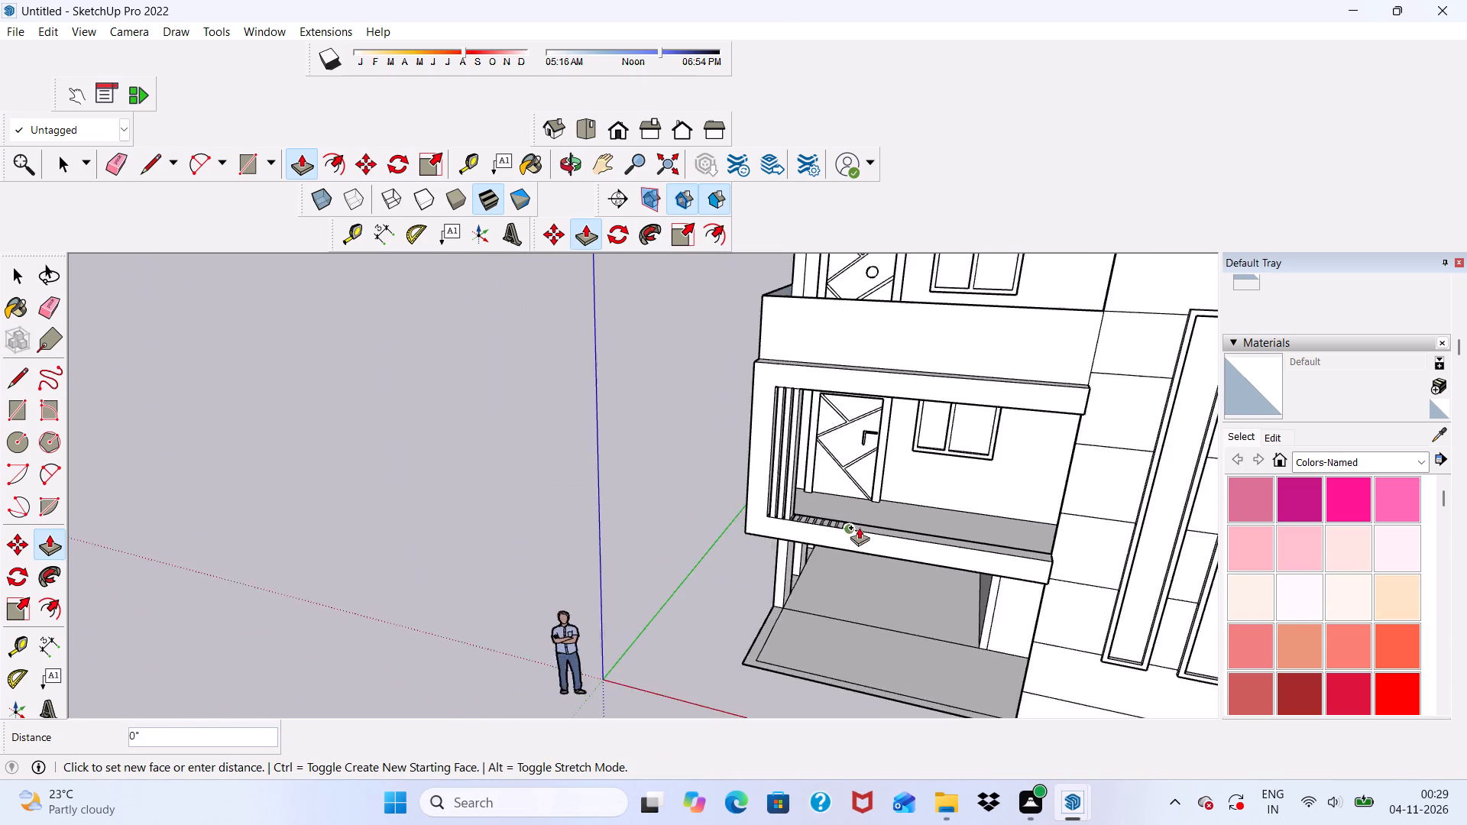
{"action": "scroll", "coordinate": [825, 403], "scroll_direction": "up", "scroll_amount": 12}
{"action": "left_click", "coordinate": [774, 335]}
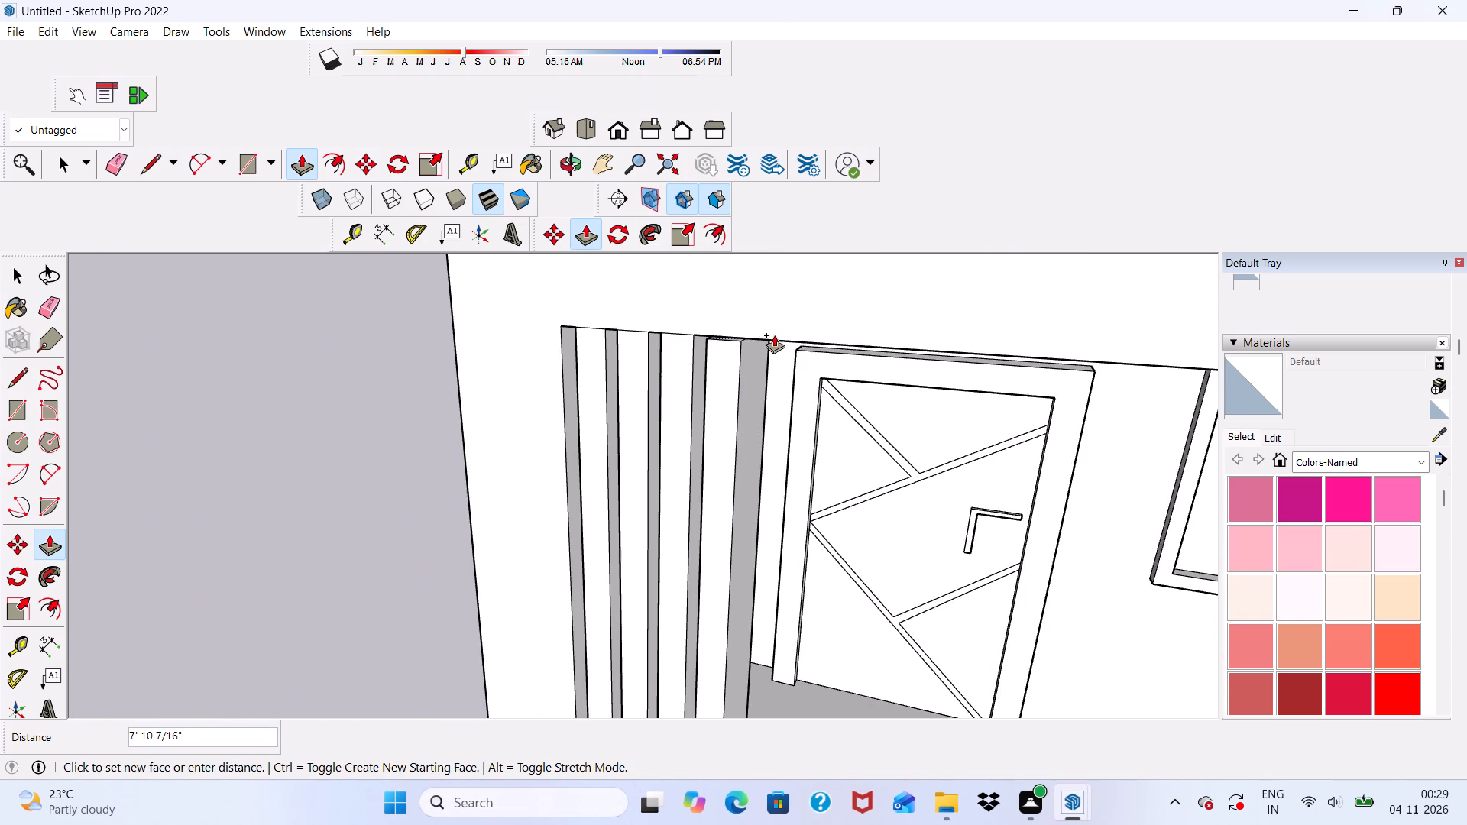
Push/Pull the fifth slat base from the balcony's outer corner up about 7' 10 3/4" to the top of the frame opening.
{"action": "scroll", "coordinate": [736, 341], "scroll_direction": "down", "scroll_amount": 5}
{"action": "middle_click_drag", "start_coordinate": [733, 427], "coordinate": [771, 378]}
{"action": "scroll", "coordinate": [740, 377], "scroll_direction": "down", "scroll_amount": 6}
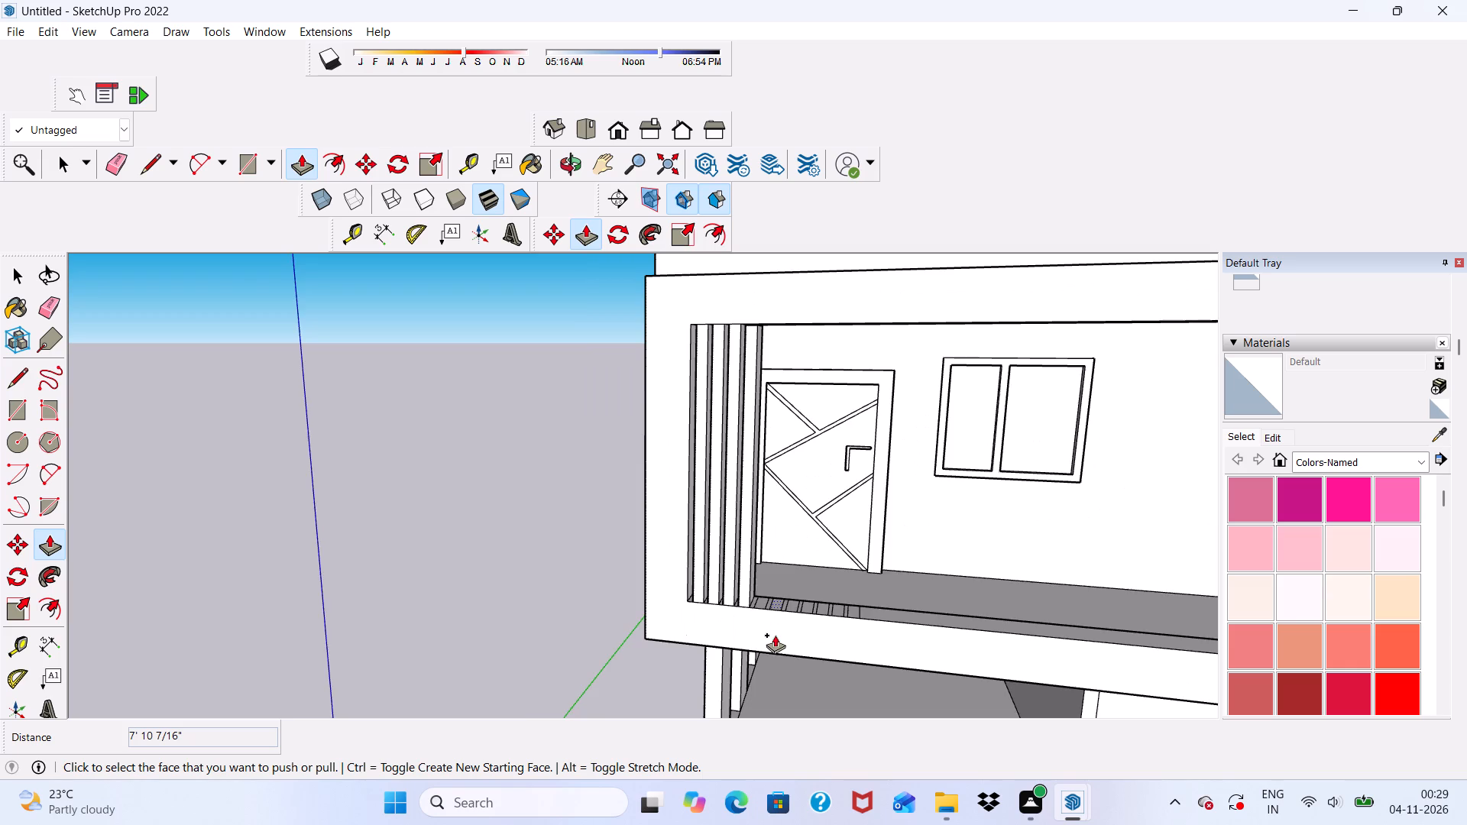
{"action": "scroll", "coordinate": [767, 625], "scroll_direction": "up", "scroll_amount": 15}
{"action": "left_click", "coordinate": [742, 574]}
{"action": "scroll", "coordinate": [753, 443], "scroll_direction": "down", "scroll_amount": 8}
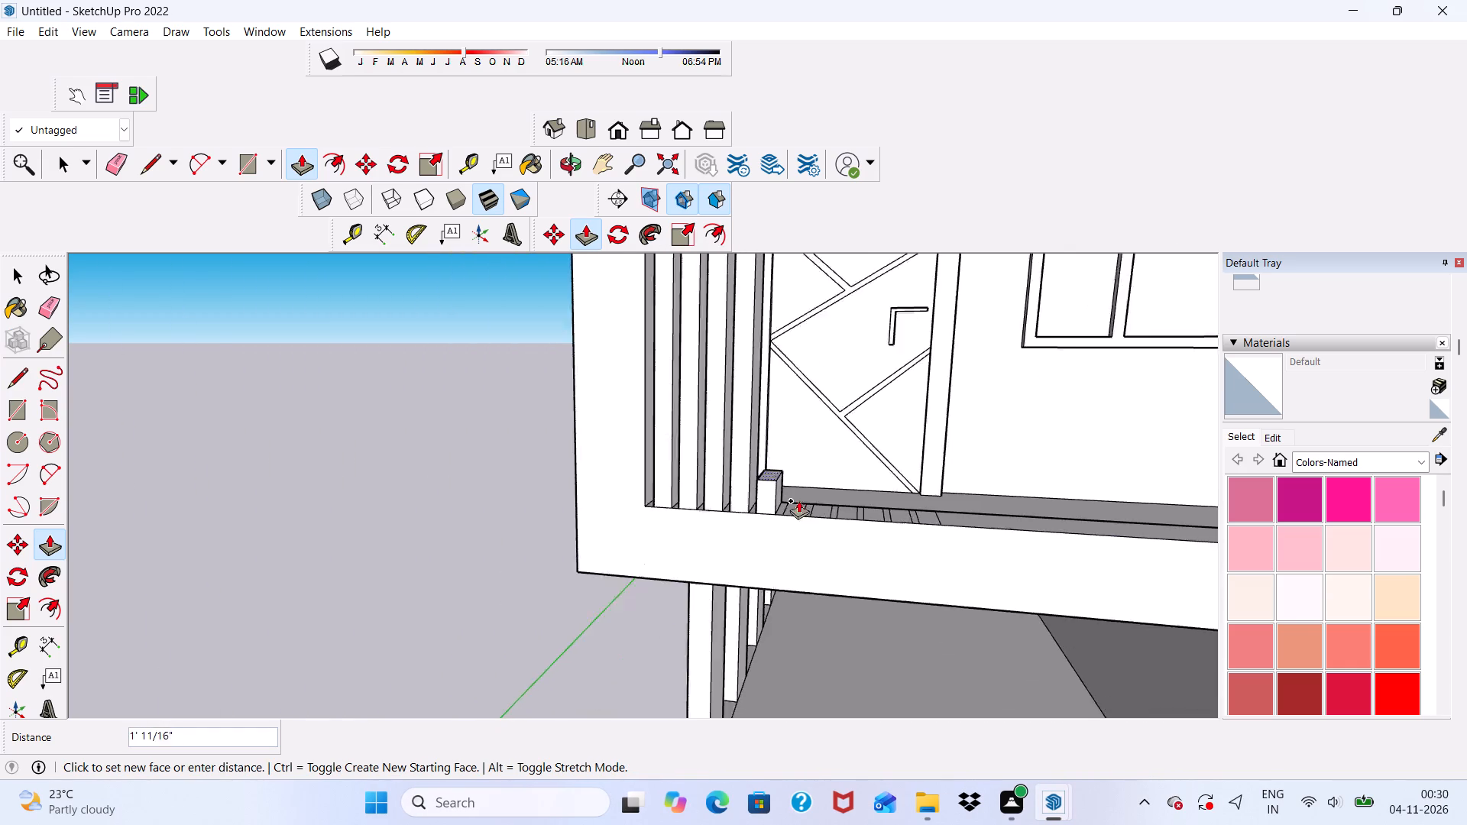
{"action": "scroll", "coordinate": [798, 500], "scroll_direction": "down", "scroll_amount": 7}
{"action": "scroll", "coordinate": [795, 409], "scroll_direction": "up", "scroll_amount": 13}
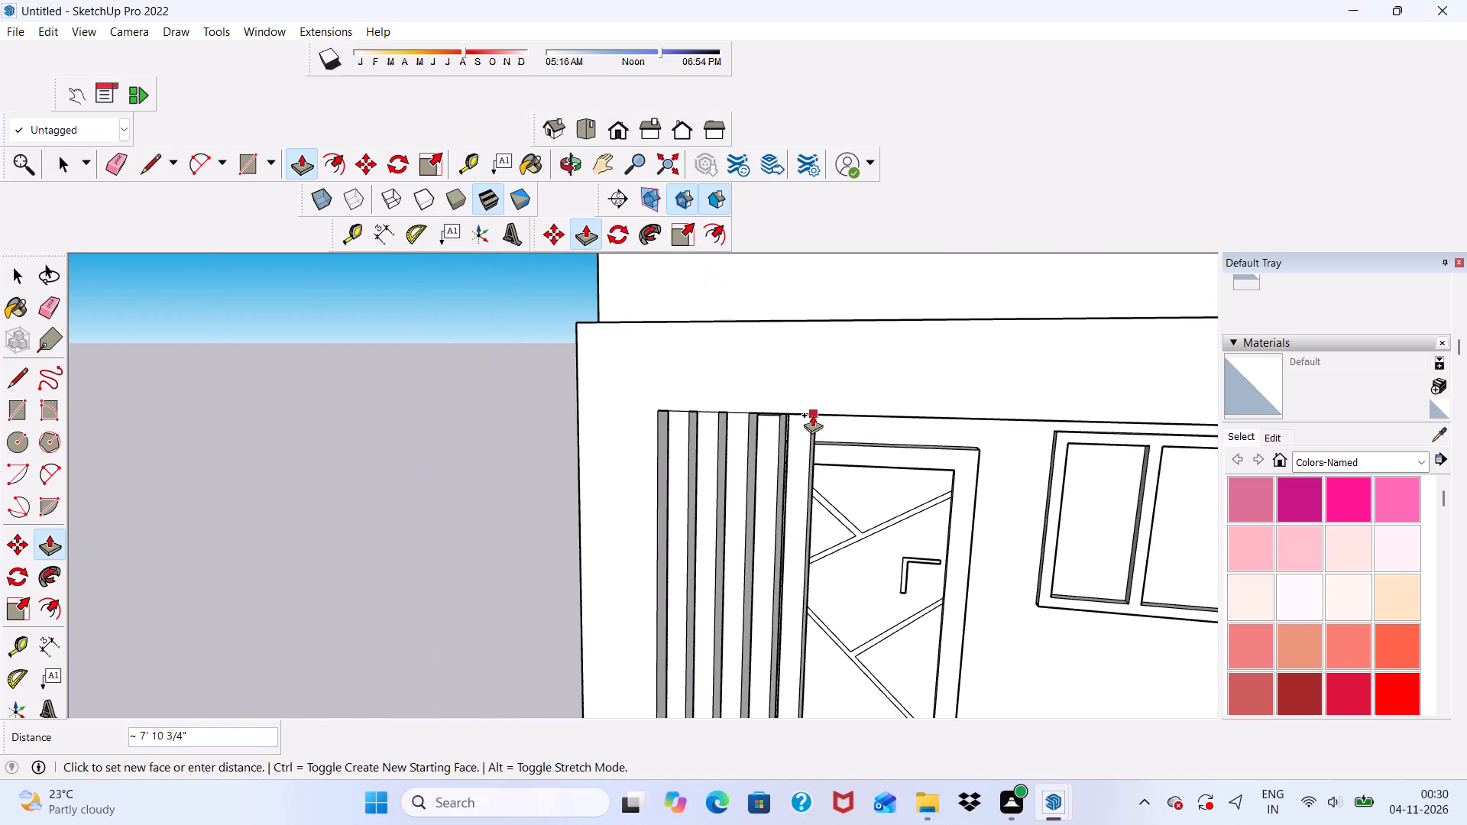
{"action": "left_click", "coordinate": [812, 413]}
Push/Pull the sixth slat base from the outer corner up about 7' 10 3/4" to the top of the frame opening.
{"action": "scroll", "coordinate": [778, 364], "scroll_direction": "down", "scroll_amount": 10}
{"action": "scroll", "coordinate": [839, 617], "scroll_direction": "up", "scroll_amount": 13}
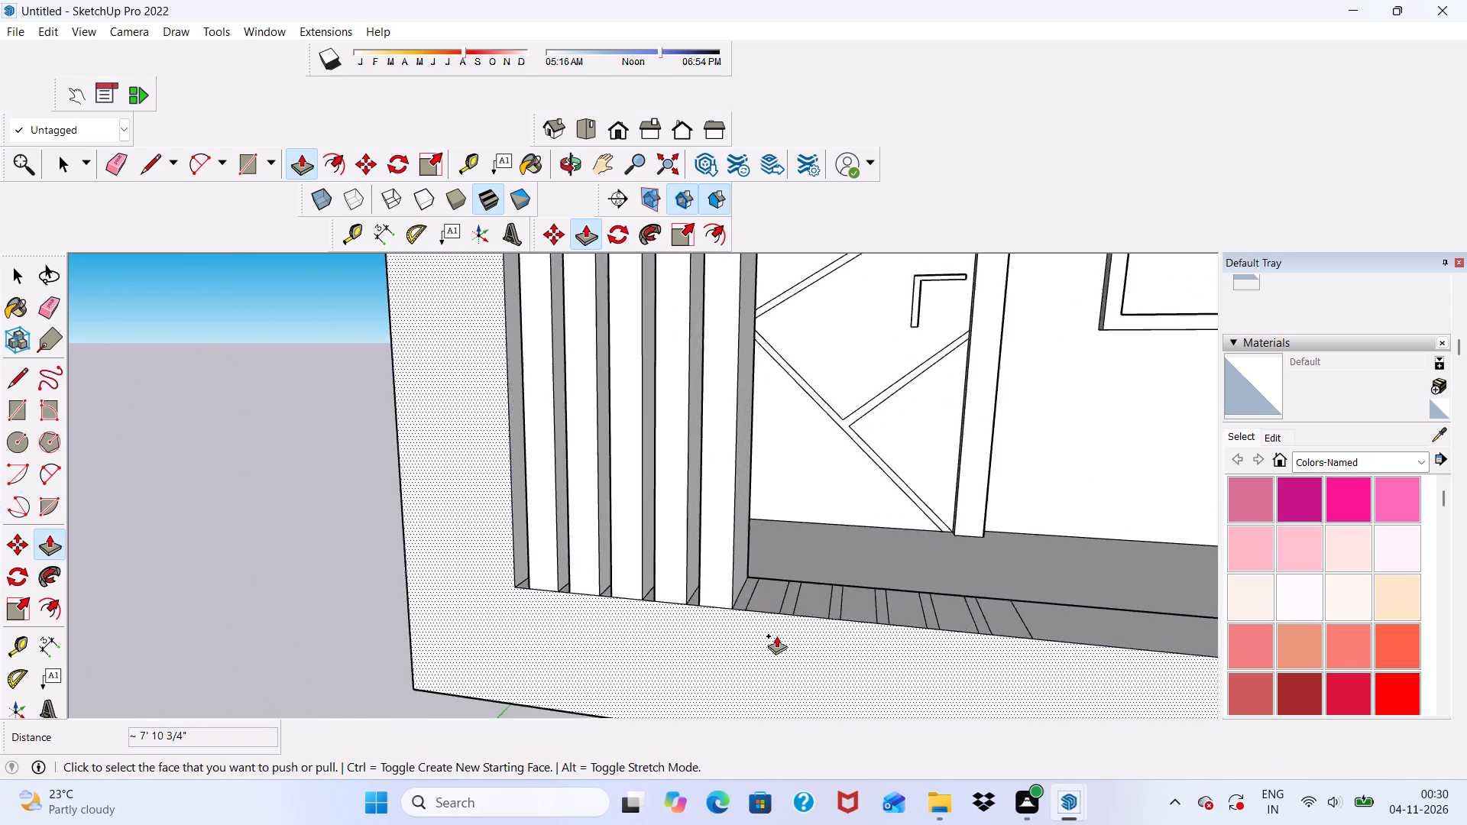
{"action": "scroll", "coordinate": [776, 636], "scroll_direction": "up", "scroll_amount": 6}
{"action": "left_click", "coordinate": [772, 597]}
{"action": "scroll", "coordinate": [766, 460], "scroll_direction": "down", "scroll_amount": 15}
{"action": "scroll", "coordinate": [811, 381], "scroll_direction": "up", "scroll_amount": 4}
{"action": "scroll", "coordinate": [821, 307], "scroll_direction": "up", "scroll_amount": 1}
{"action": "left_click", "coordinate": [821, 302]}
Push/Pull the seventh slat base from the outer corner up about 7' 10 3/4" to the top of the frame opening.
{"action": "scroll", "coordinate": [818, 469], "scroll_direction": "down", "scroll_amount": 4}
{"action": "scroll", "coordinate": [857, 632], "scroll_direction": "up", "scroll_amount": 2}
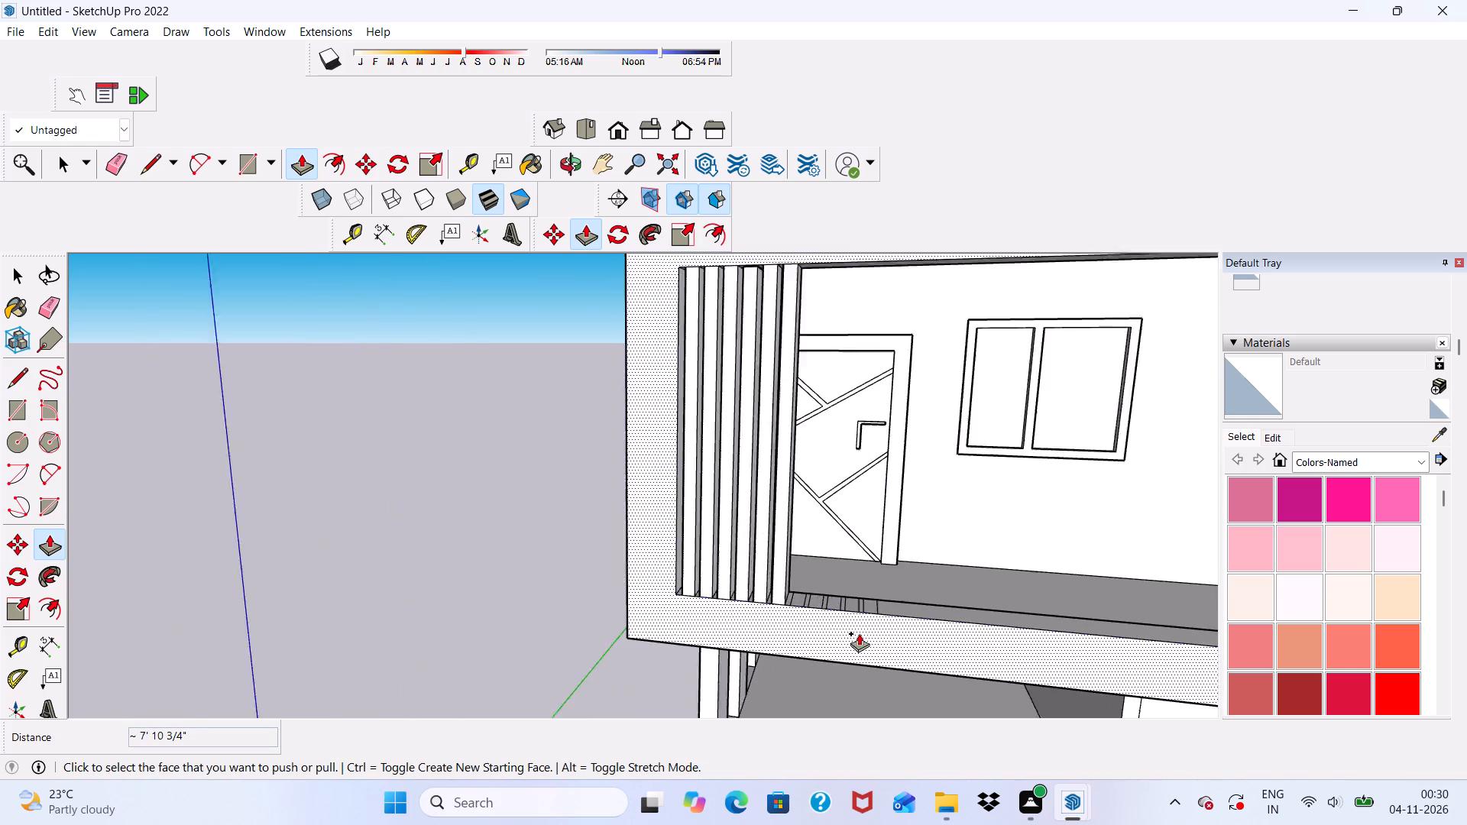
{"action": "scroll", "coordinate": [859, 633], "scroll_direction": "up", "scroll_amount": 12}
{"action": "left_click", "coordinate": [753, 582]}
{"action": "scroll", "coordinate": [761, 502], "scroll_direction": "down", "scroll_amount": 4}
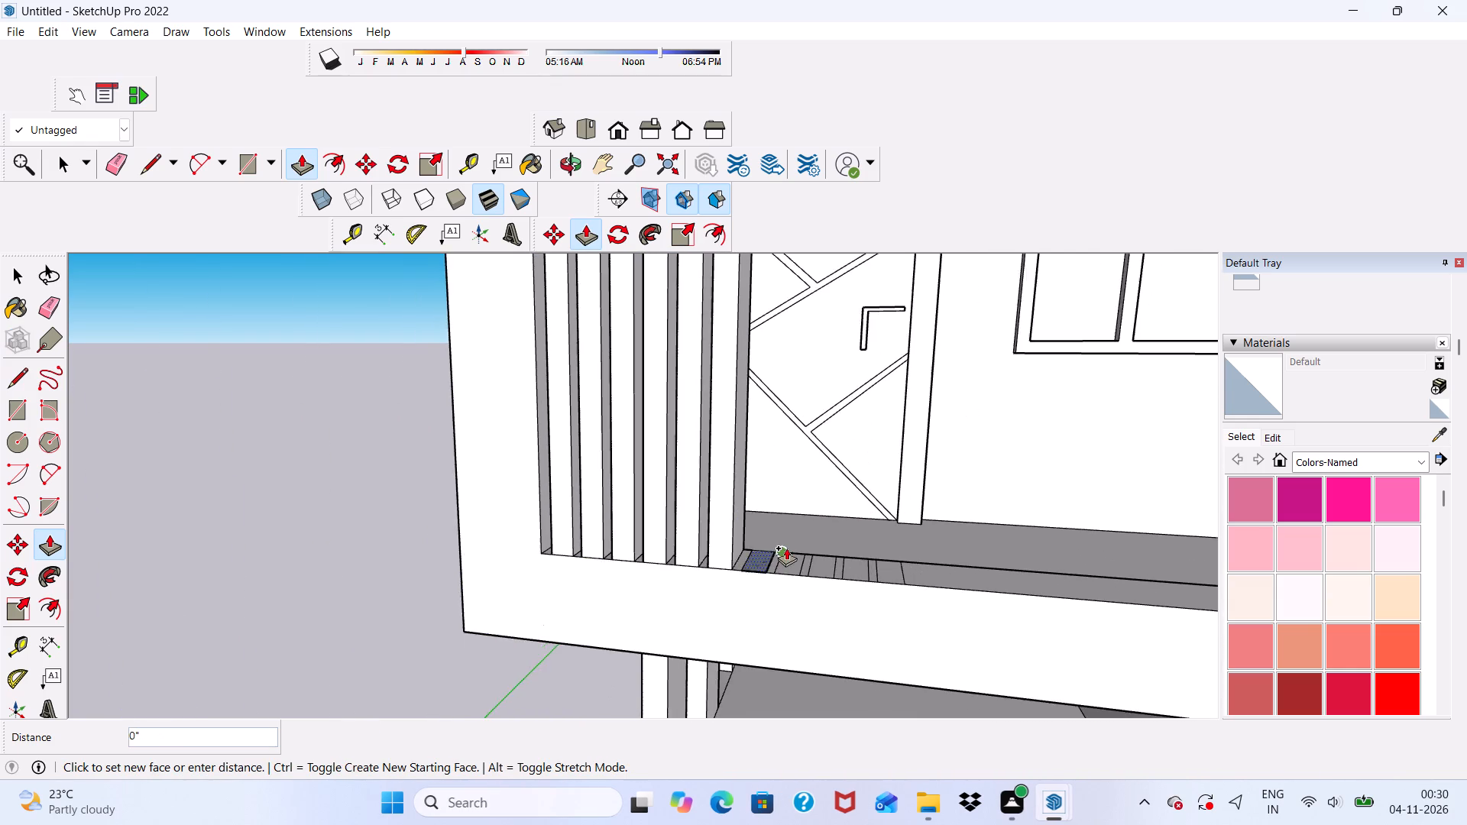
{"action": "scroll", "coordinate": [786, 548], "scroll_direction": "down", "scroll_amount": 8}
{"action": "scroll", "coordinate": [817, 270], "scroll_direction": "up", "scroll_amount": 5}
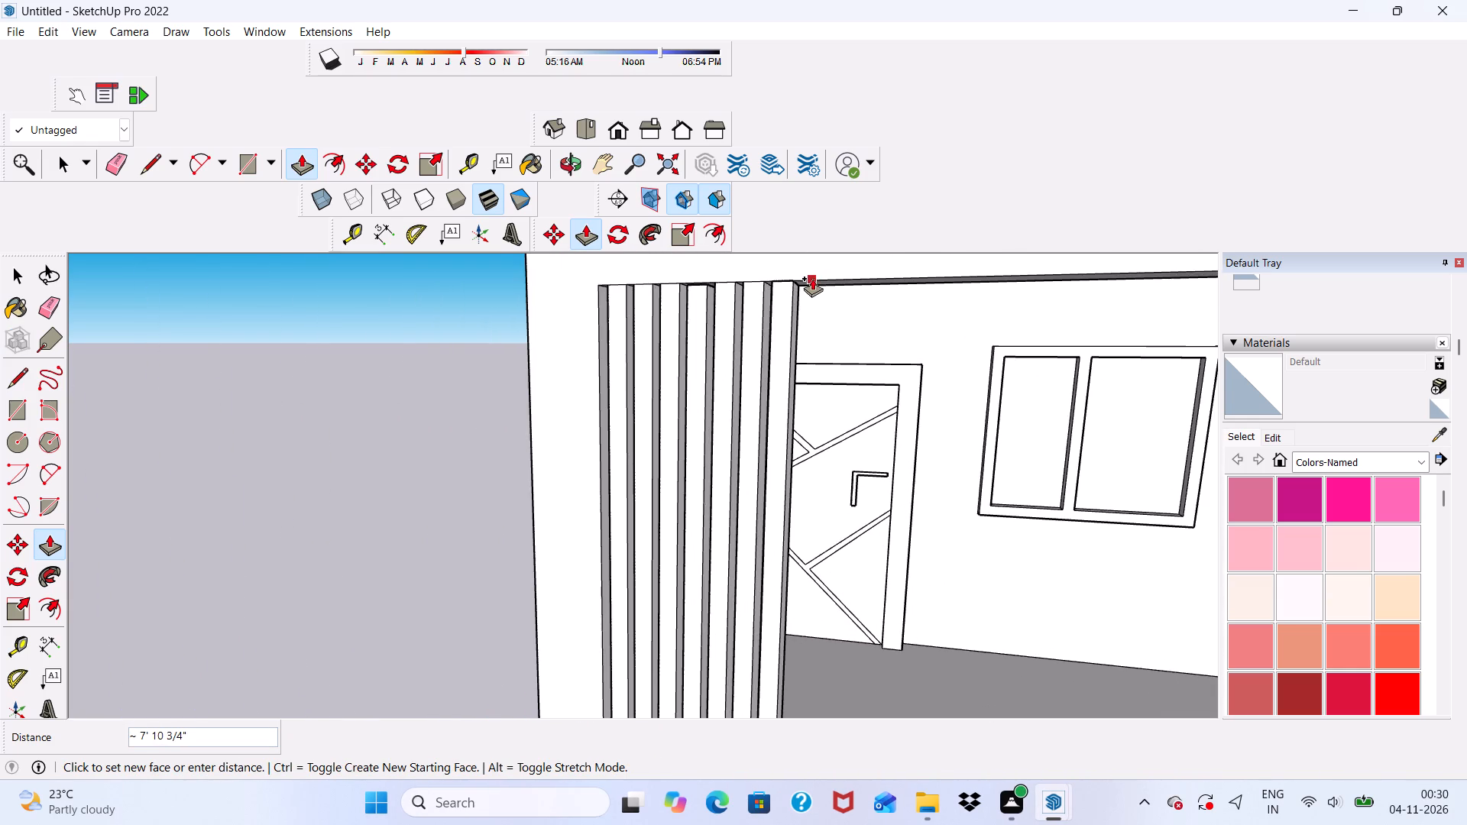
{"action": "left_click", "coordinate": [812, 278]}
Push/Pull the eighth slat base from the outer corner up about 7' 10 3/4" to the top of the frame opening.
{"action": "scroll", "coordinate": [818, 354], "scroll_direction": "down", "scroll_amount": 7}
{"action": "scroll", "coordinate": [823, 670], "scroll_direction": "up", "scroll_amount": 5}
{"action": "scroll", "coordinate": [763, 500], "scroll_direction": "up", "scroll_amount": 7}
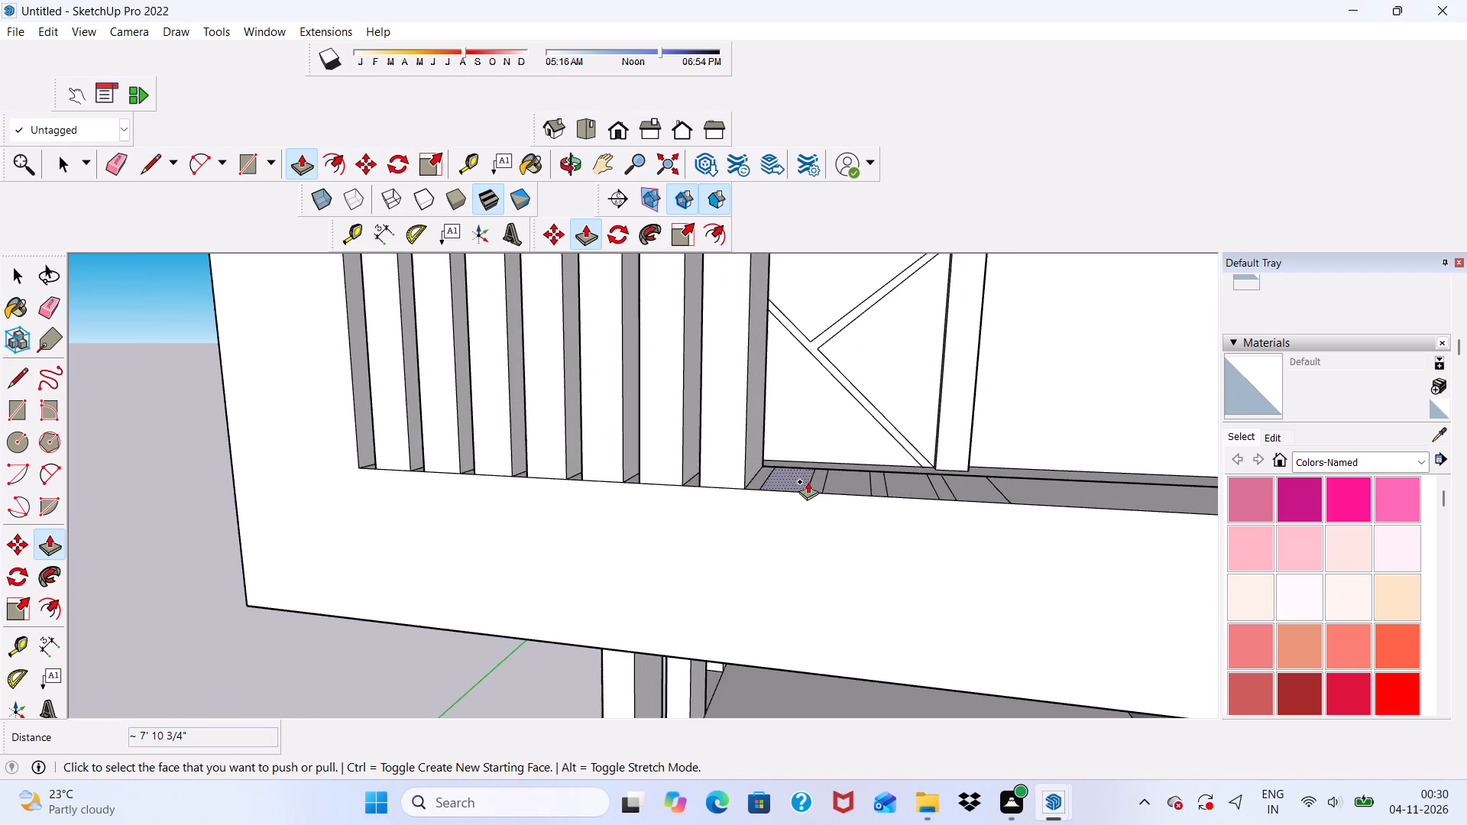
{"action": "middle_click_drag", "start_coordinate": [808, 481], "coordinate": [815, 566]}
{"action": "left_click", "coordinate": [798, 517]}
{"action": "scroll", "coordinate": [802, 416], "scroll_direction": "down", "scroll_amount": 2}
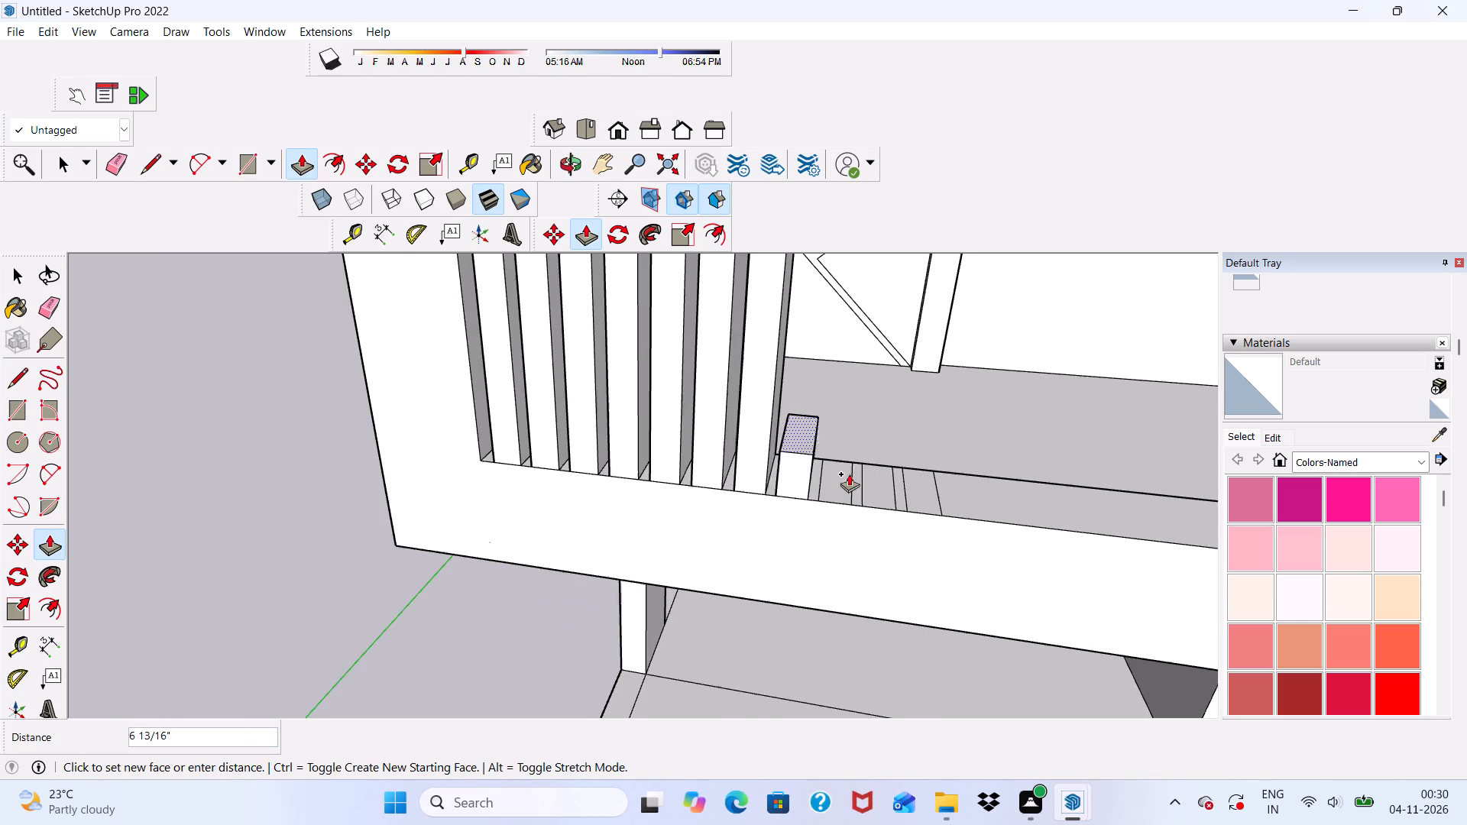
{"action": "scroll", "coordinate": [849, 474], "scroll_direction": "down", "scroll_amount": 17}
{"action": "scroll", "coordinate": [860, 403], "scroll_direction": "up", "scroll_amount": 3}
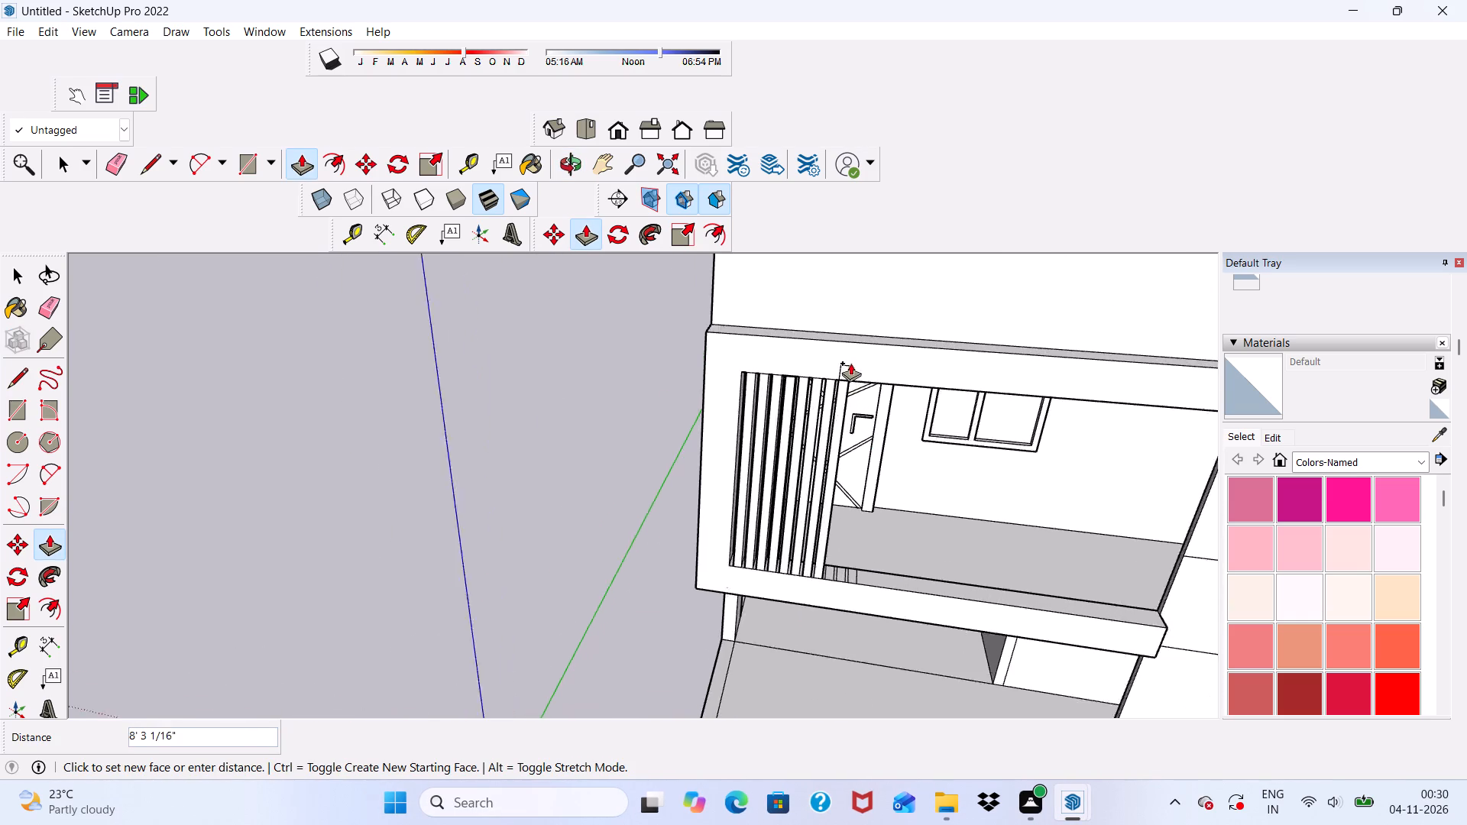
{"action": "scroll", "coordinate": [850, 363], "scroll_direction": "up", "scroll_amount": 9}
{"action": "left_click", "coordinate": [844, 394]}
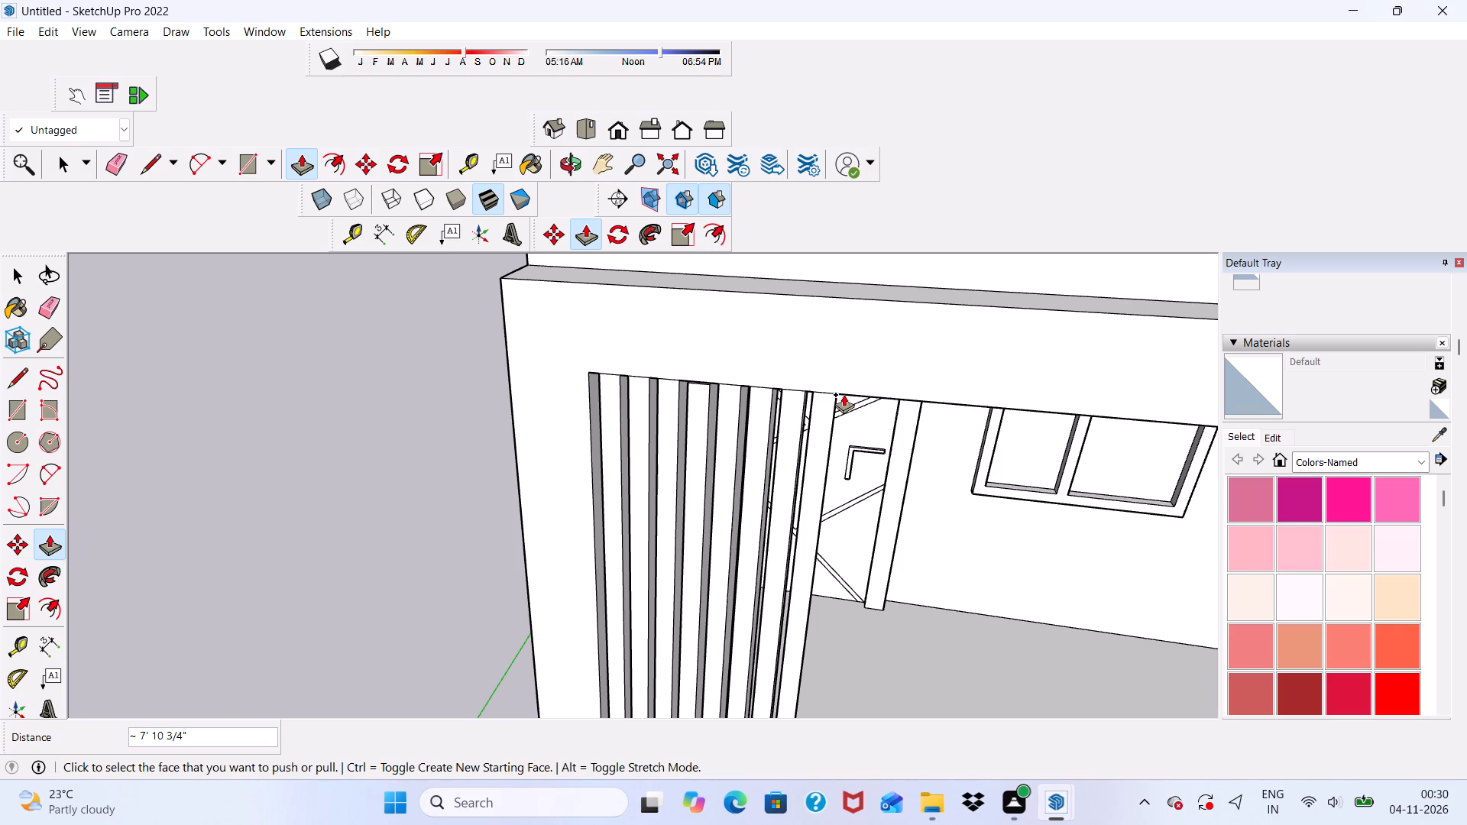
Push/Pull the ninth slat base from the outer corner up about 7' 10 3/4" to the top of the frame opening.
{"action": "scroll", "coordinate": [767, 354], "scroll_direction": "down", "scroll_amount": 3}
{"action": "middle_click_drag", "start_coordinate": [734, 455], "coordinate": [743, 451]}
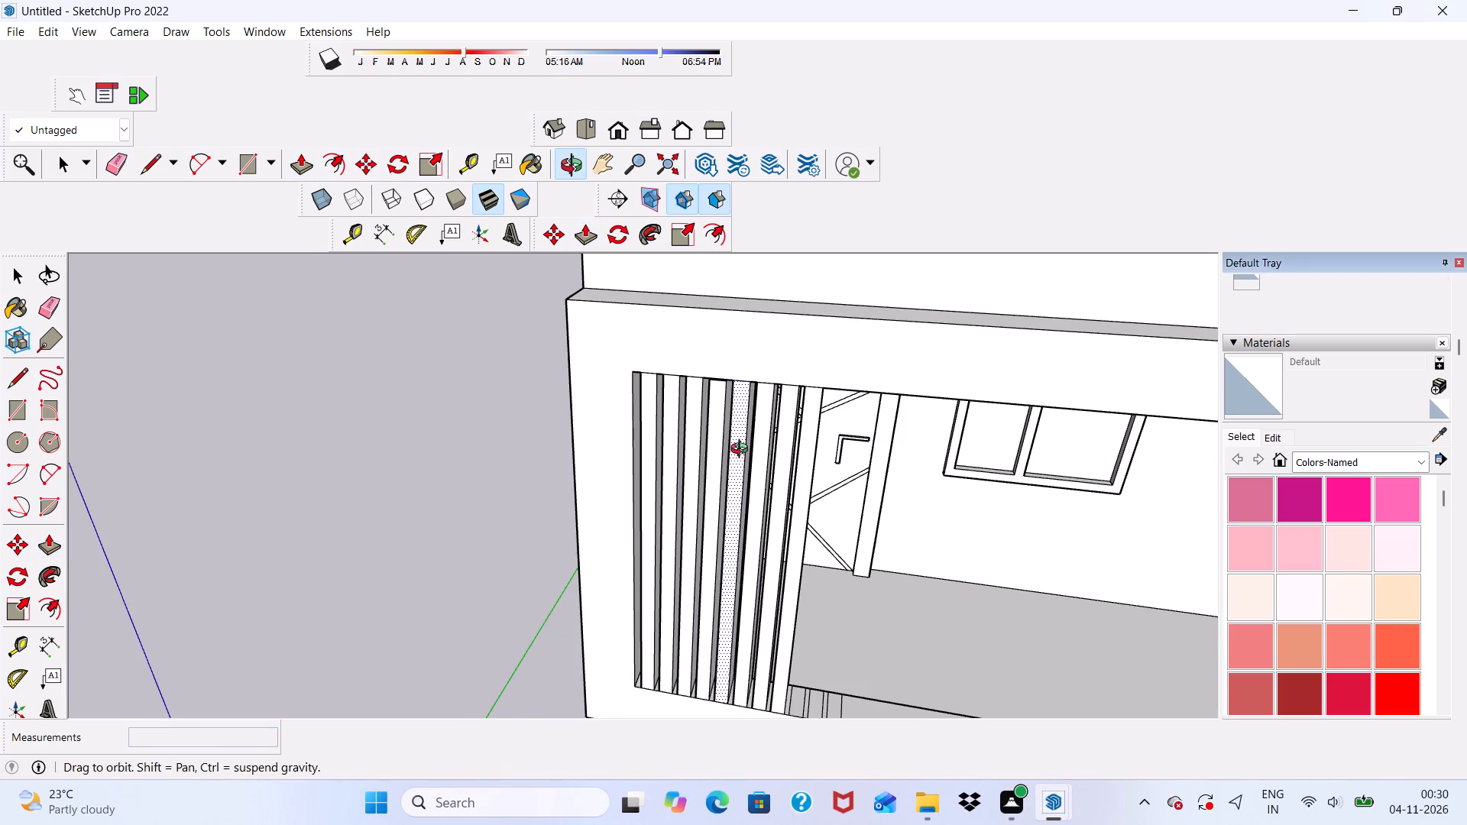
{"action": "middle_click_drag", "start_coordinate": [743, 451], "coordinate": [766, 453]}
{"action": "scroll", "coordinate": [903, 359], "scroll_direction": "down", "scroll_amount": 4}
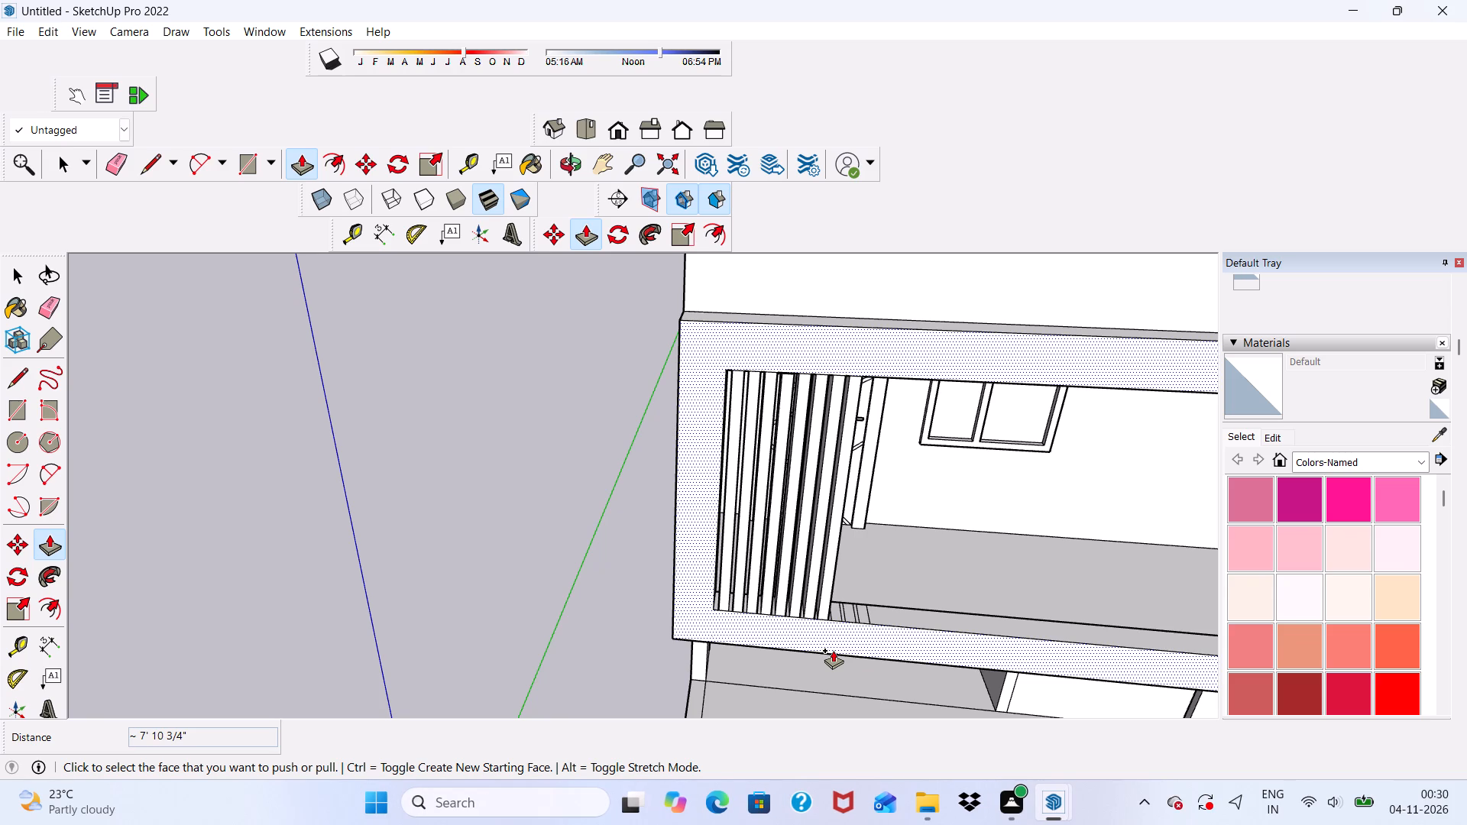
{"action": "scroll", "coordinate": [860, 567], "scroll_direction": "up", "scroll_amount": 12}
{"action": "scroll", "coordinate": [801, 571], "scroll_direction": "down", "scroll_amount": 5}
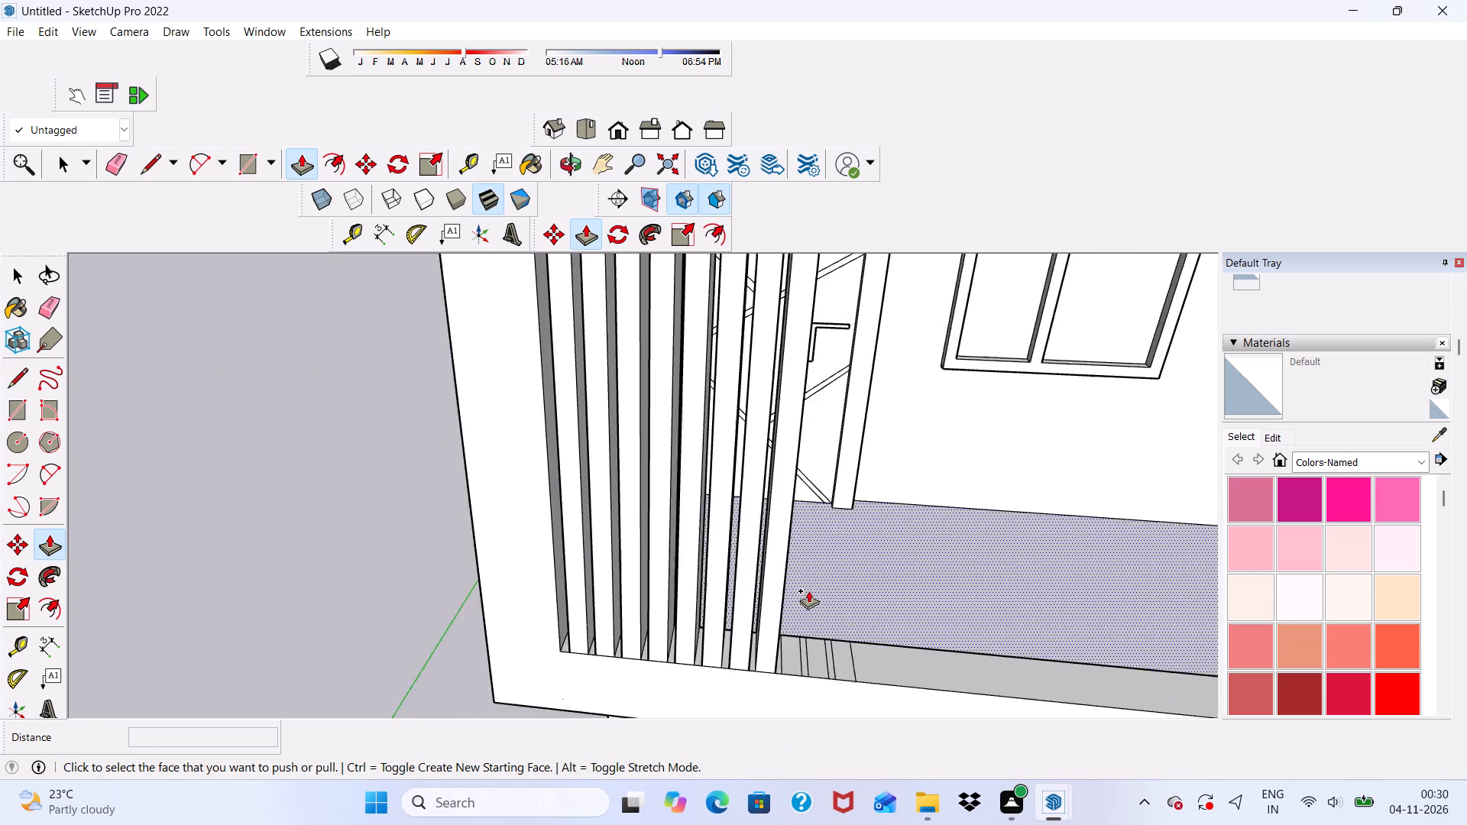
{"action": "scroll", "coordinate": [810, 658], "scroll_direction": "up", "scroll_amount": 13}
{"action": "left_click", "coordinate": [785, 628]}
{"action": "scroll", "coordinate": [780, 576], "scroll_direction": "down", "scroll_amount": 8}
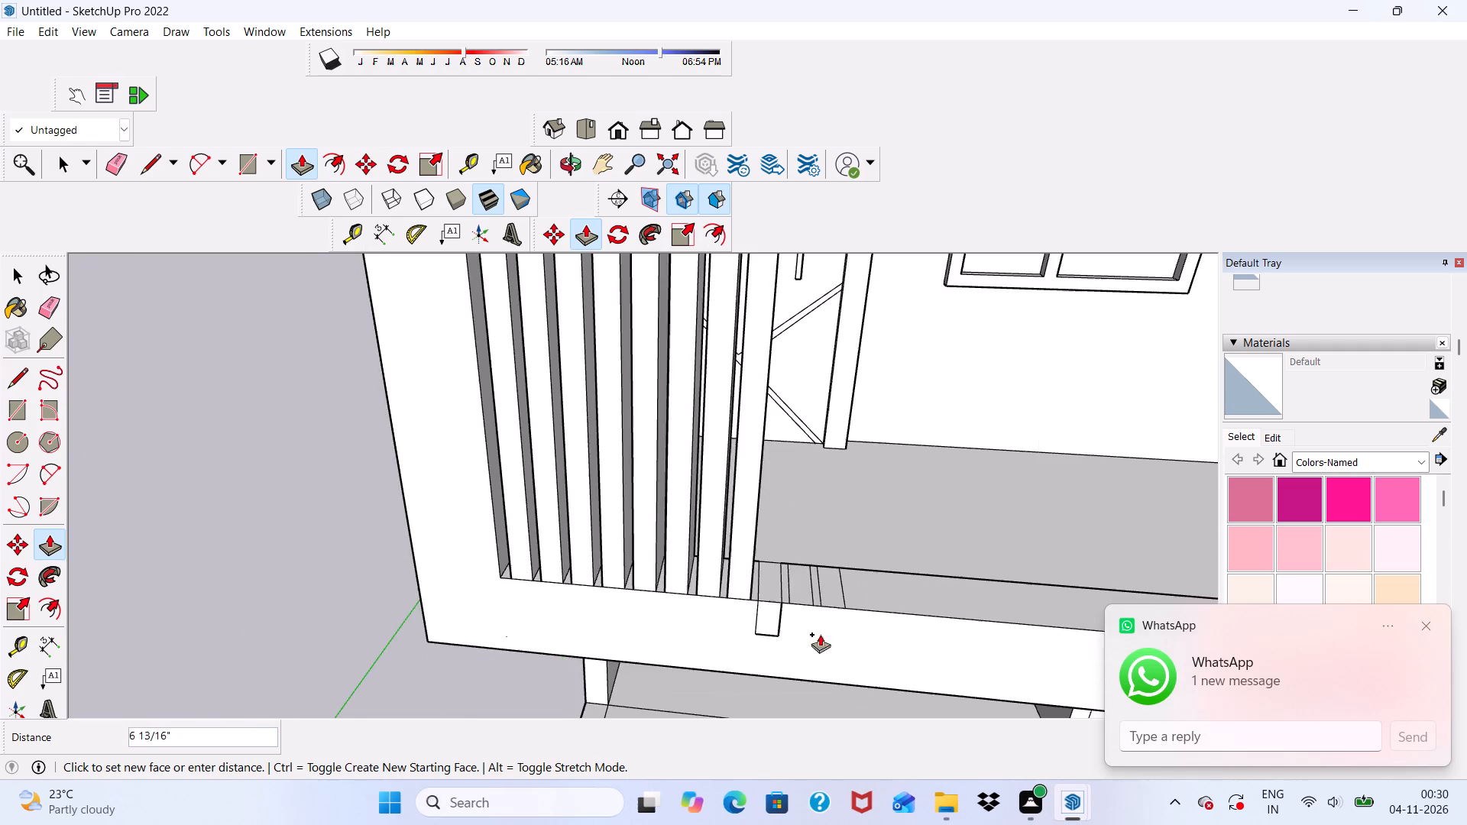
{"action": "scroll", "coordinate": [820, 634], "scroll_direction": "down", "scroll_amount": 11}
{"action": "scroll", "coordinate": [762, 483], "scroll_direction": "up", "scroll_amount": 15}
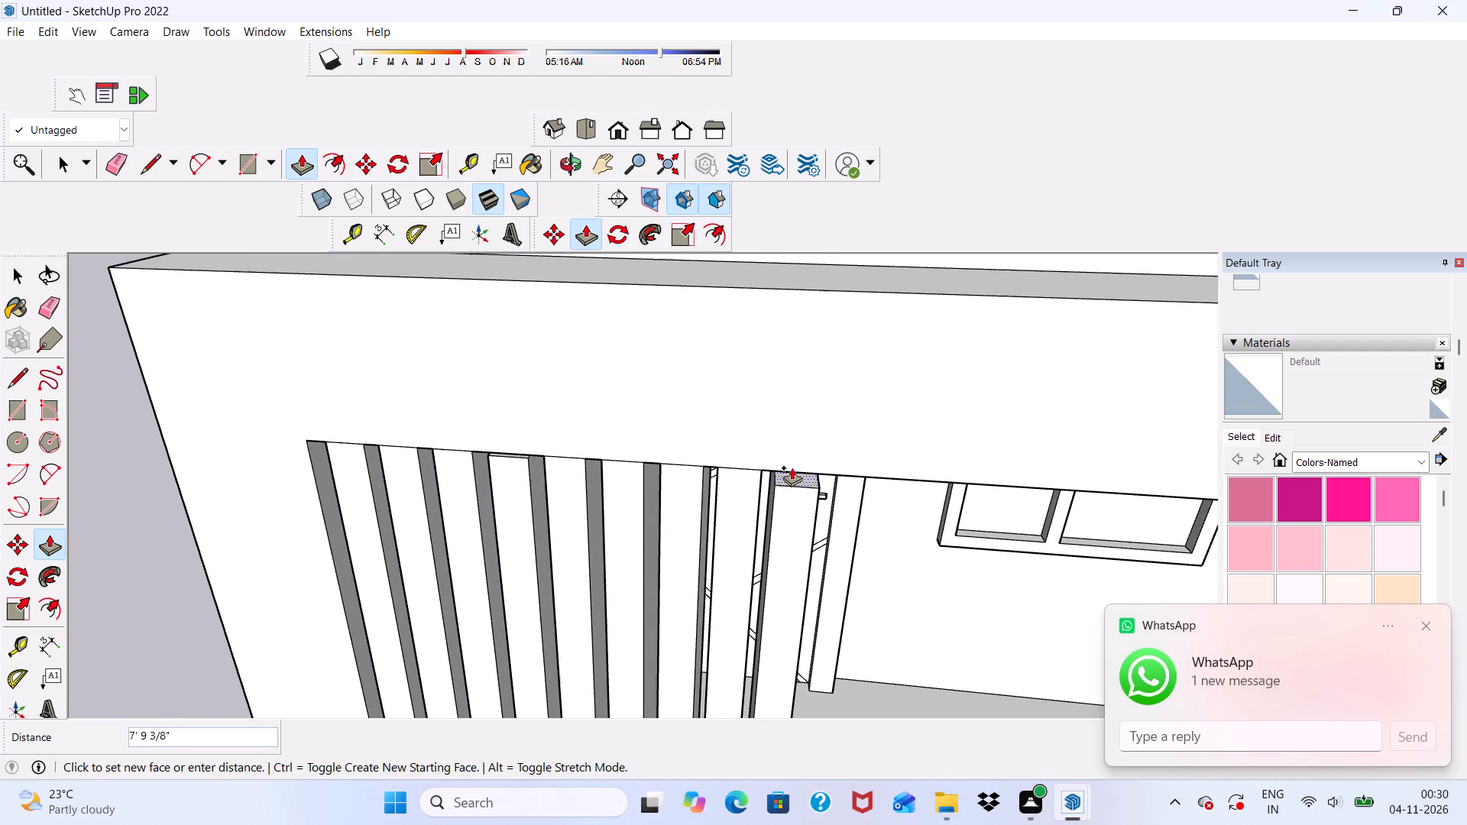
{"action": "scroll", "coordinate": [792, 471], "scroll_direction": "up", "scroll_amount": 1}
{"action": "left_click", "coordinate": [794, 467]}
Push/Pull the tenth slat base from the outer corner up about 7' 10 3/4" to the top of the frame opening.
{"action": "scroll", "coordinate": [678, 409], "scroll_direction": "down", "scroll_amount": 9}
{"action": "middle_click_drag", "start_coordinate": [714, 522], "coordinate": [721, 445]}
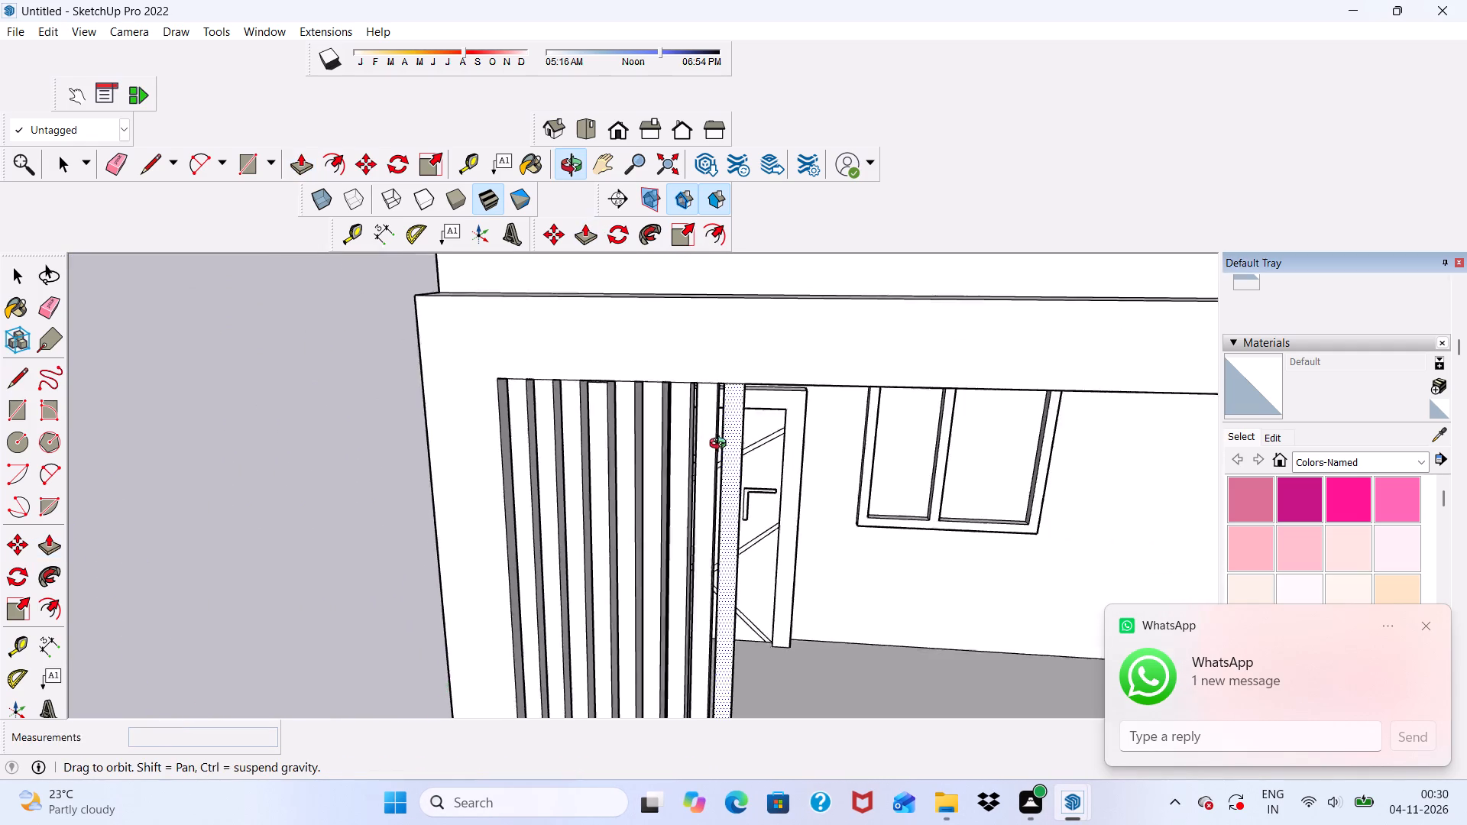
{"action": "middle_click_drag", "start_coordinate": [721, 445], "coordinate": [721, 443]}
{"action": "scroll", "coordinate": [691, 459], "scroll_direction": "down", "scroll_amount": 7}
{"action": "middle_click_drag", "start_coordinate": [769, 448], "coordinate": [748, 583]}
{"action": "scroll", "coordinate": [749, 601], "scroll_direction": "up", "scroll_amount": 11}
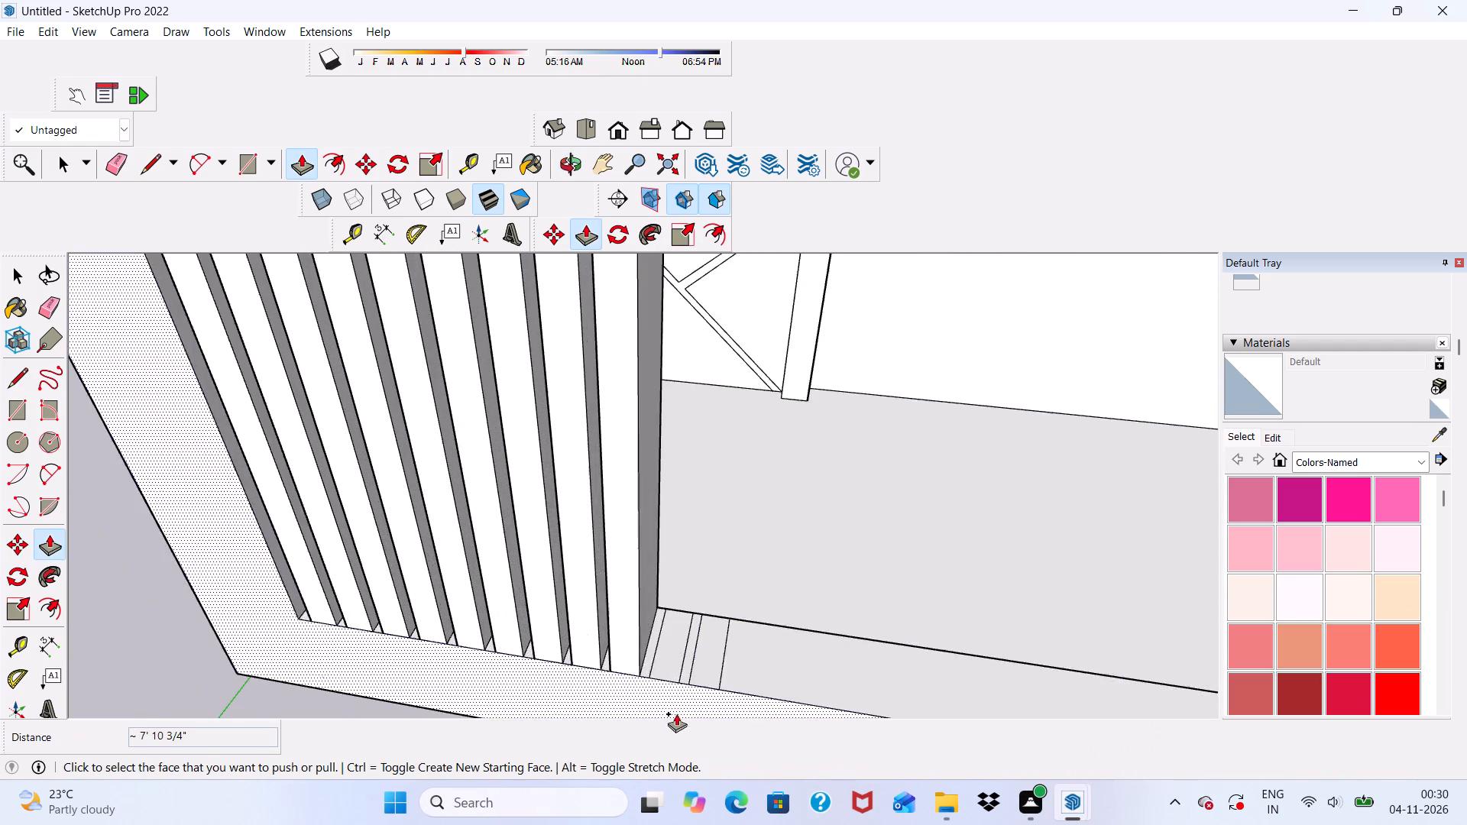
{"action": "scroll", "coordinate": [676, 713], "scroll_direction": "up", "scroll_amount": 5}
{"action": "left_click", "coordinate": [666, 662]}
{"action": "scroll", "coordinate": [667, 588], "scroll_direction": "down", "scroll_amount": 15}
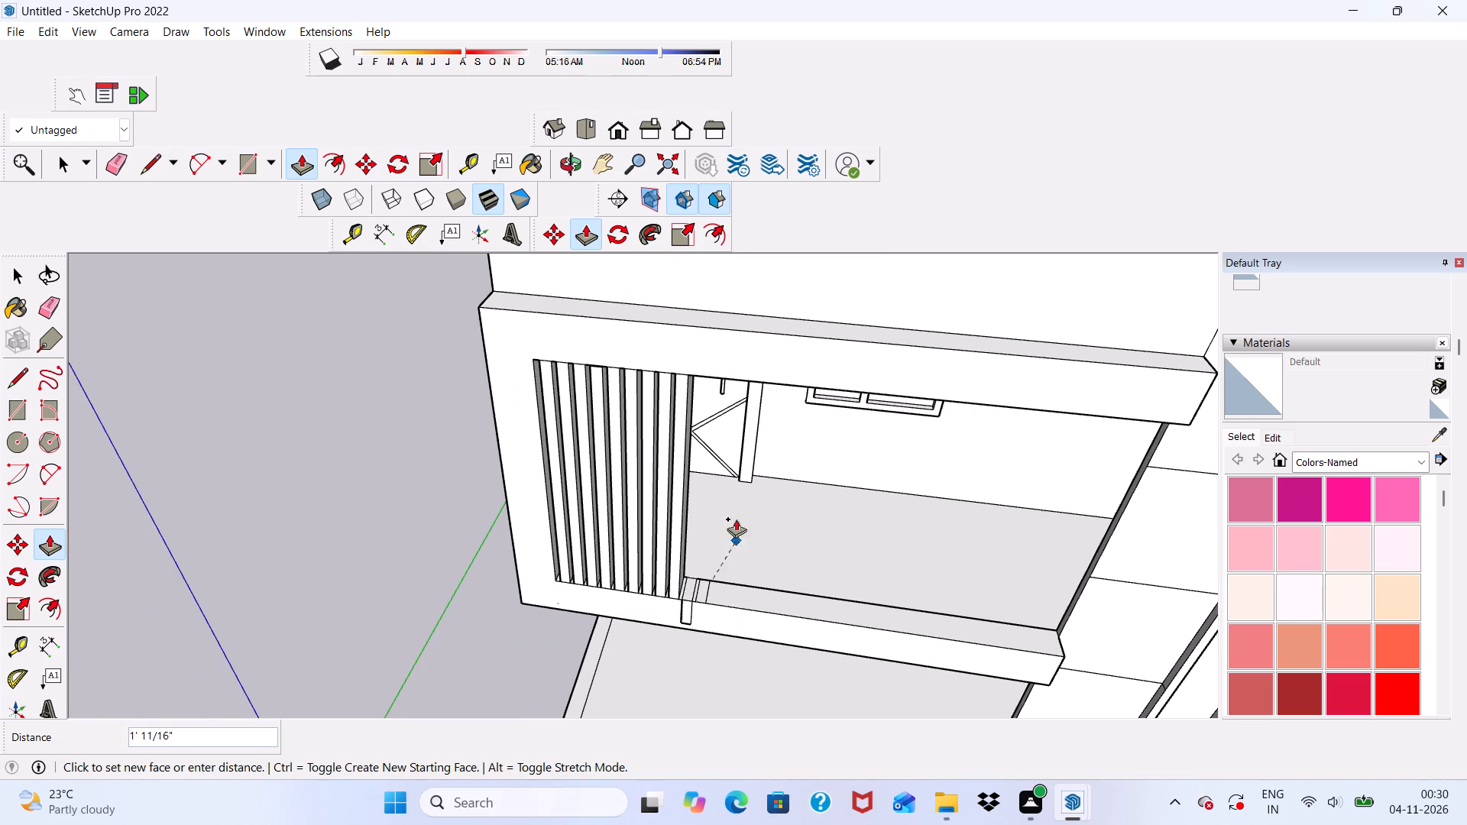
{"action": "scroll", "coordinate": [690, 335], "scroll_direction": "up", "scroll_amount": 12}
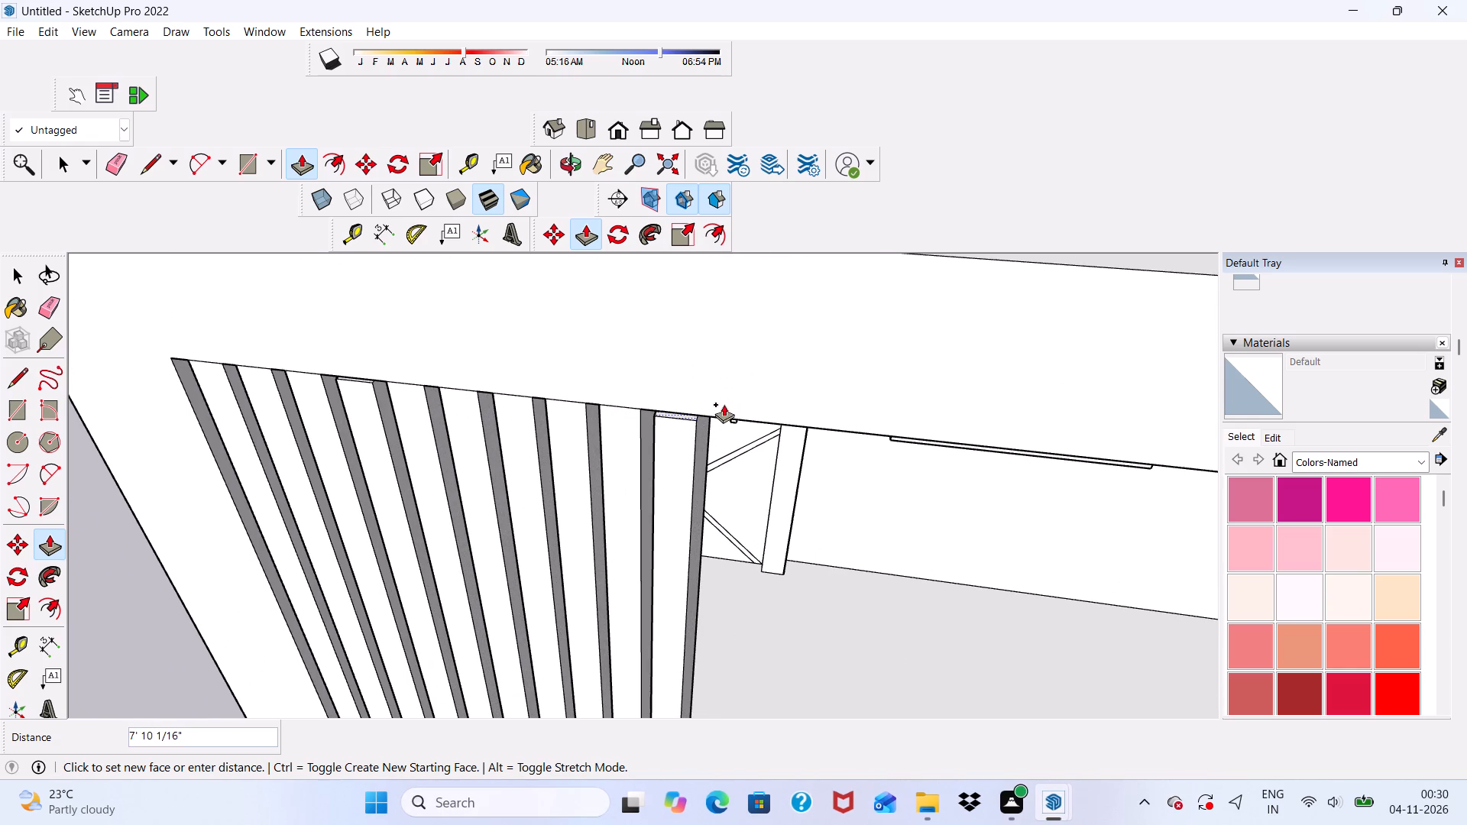
{"action": "middle_click_drag", "start_coordinate": [728, 419], "coordinate": [731, 337]}
{"action": "scroll", "coordinate": [733, 378], "scroll_direction": "up", "scroll_amount": 1}
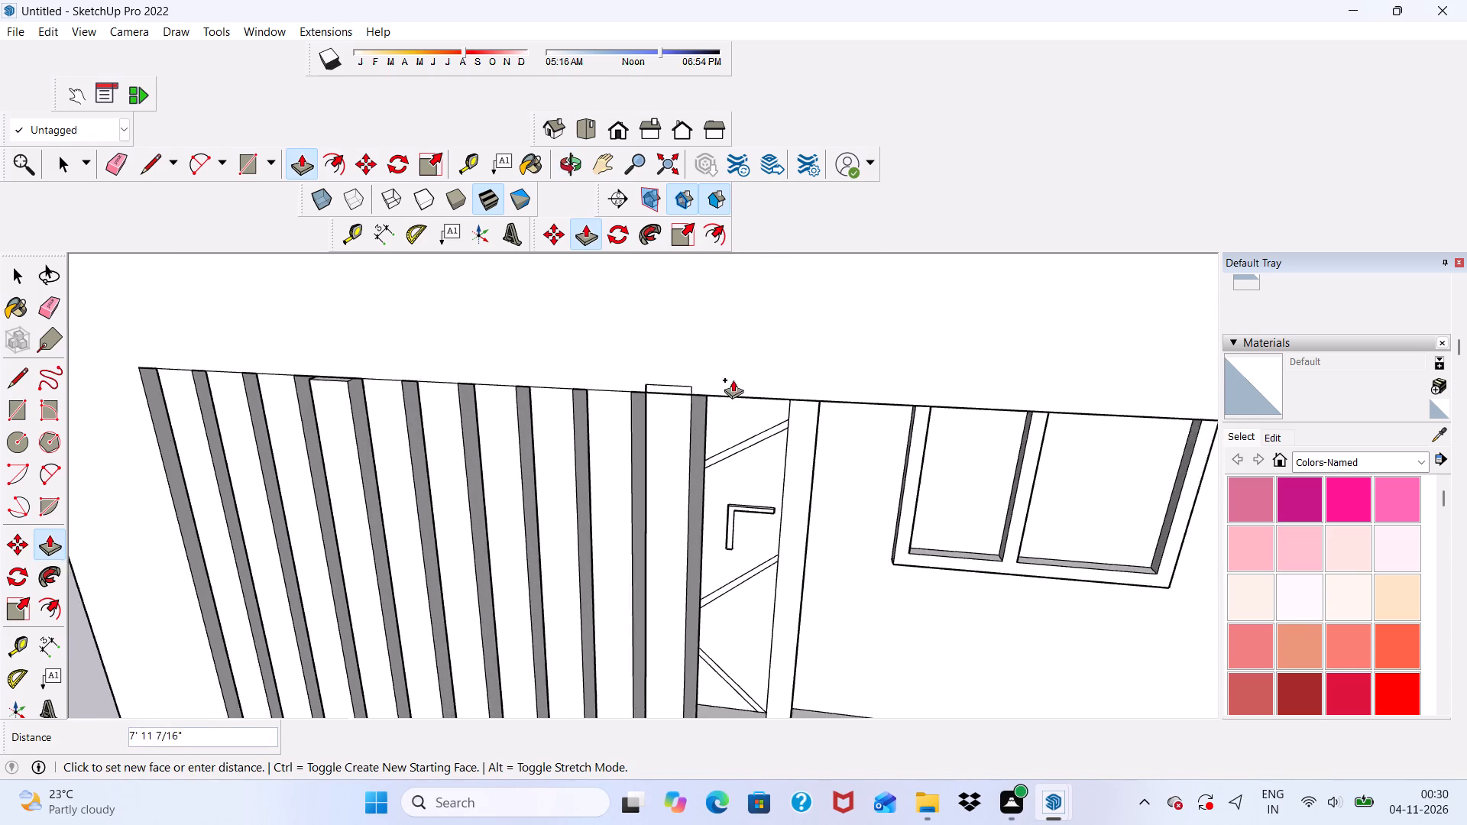
{"action": "scroll", "coordinate": [733, 380], "scroll_direction": "up", "scroll_amount": 2}
{"action": "left_click", "coordinate": [701, 398]}
Push/Pull the last remaining slat base, farthest from the outer corner, up about 7' 10 3/4" to the top of the frame opening.
{"action": "scroll", "coordinate": [673, 334], "scroll_direction": "down", "scroll_amount": 14}
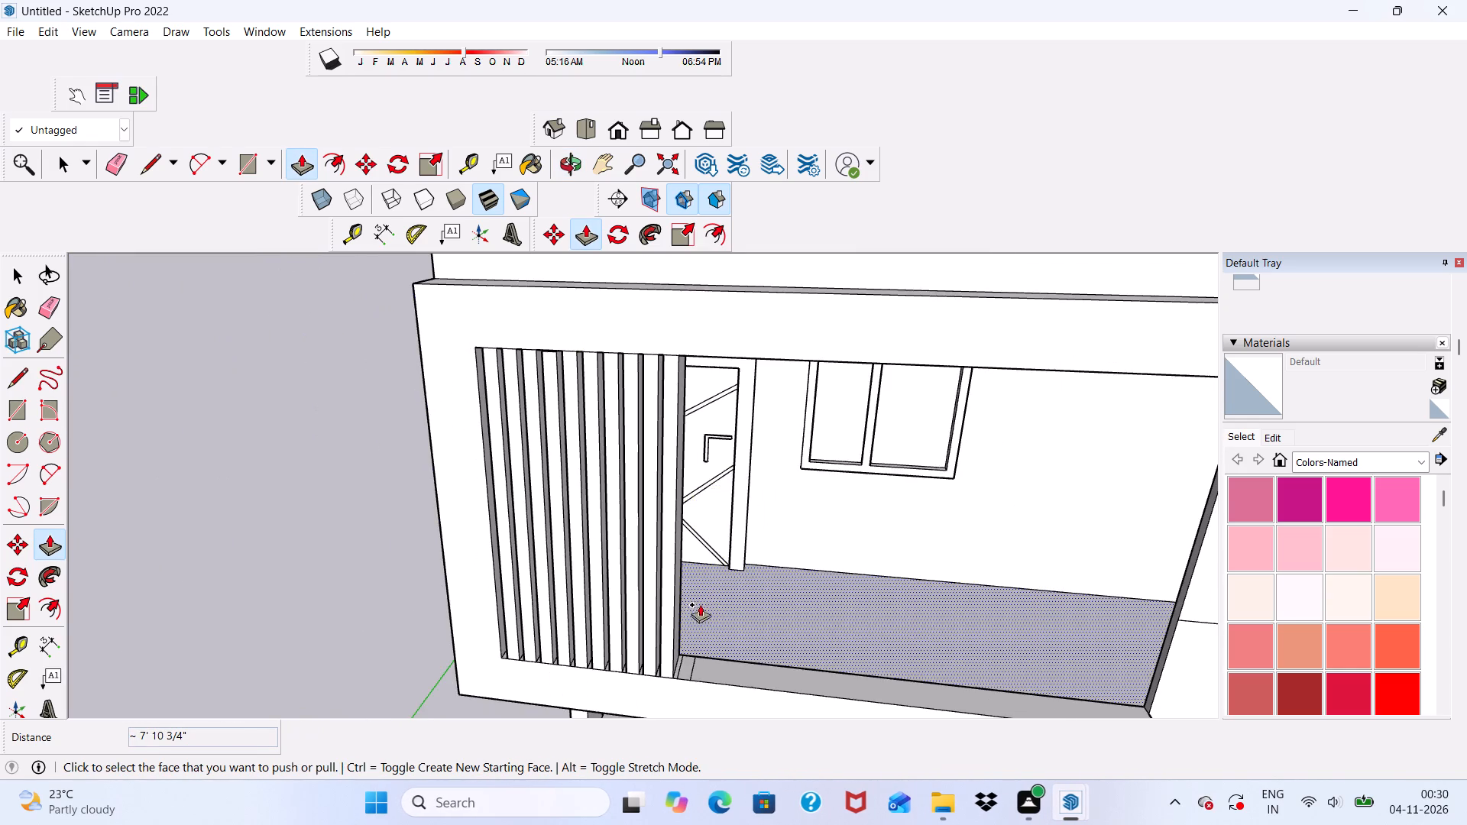
{"action": "middle_click_drag", "start_coordinate": [711, 615], "coordinate": [717, 668]}
{"action": "scroll", "coordinate": [698, 697], "scroll_direction": "up", "scroll_amount": 10}
{"action": "left_click", "coordinate": [685, 678]}
{"action": "scroll", "coordinate": [676, 547], "scroll_direction": "down", "scroll_amount": 5}
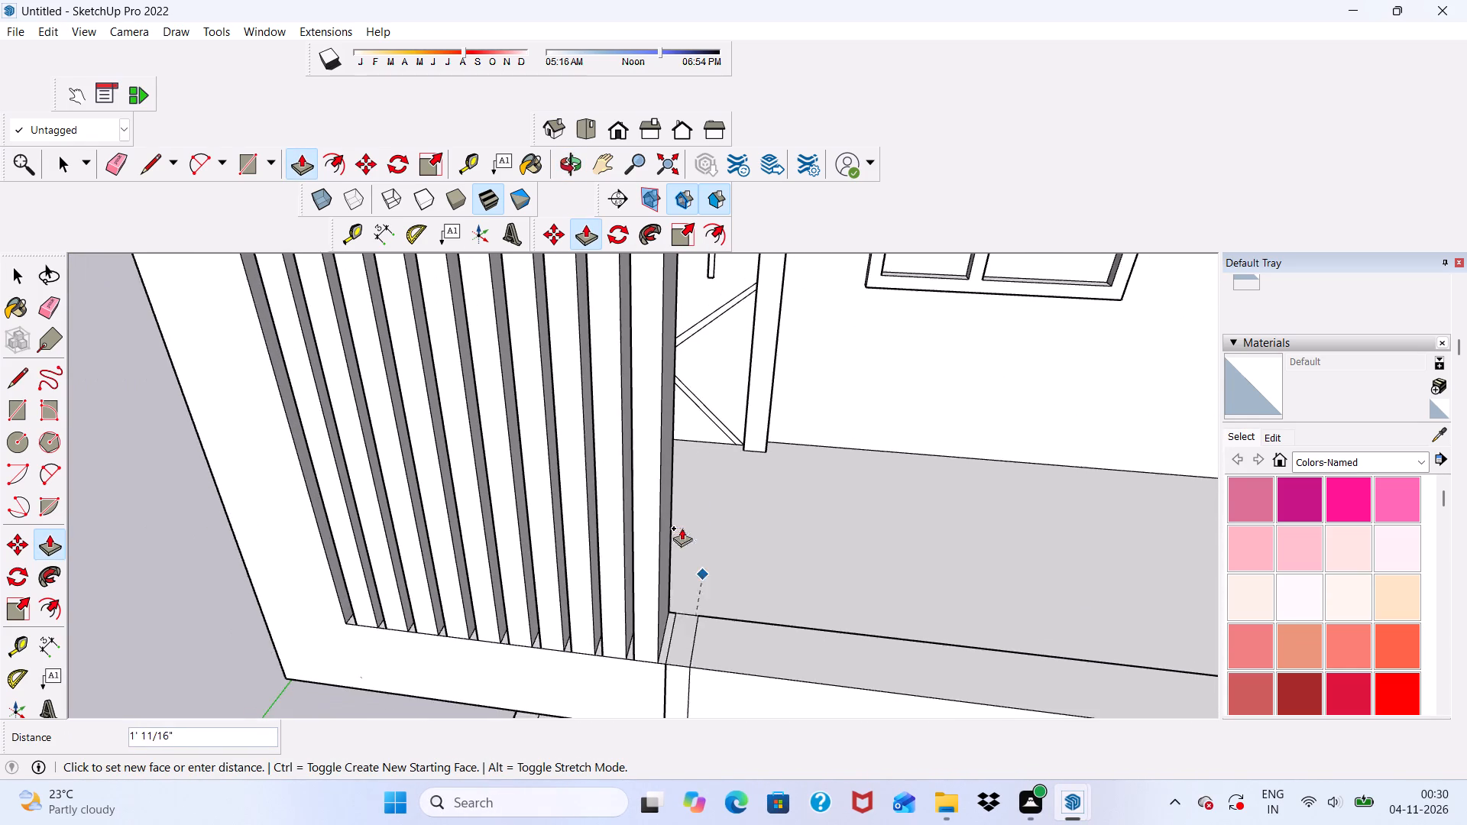
{"action": "scroll", "coordinate": [682, 528], "scroll_direction": "down", "scroll_amount": 8}
{"action": "scroll", "coordinate": [689, 354], "scroll_direction": "up", "scroll_amount": 12}
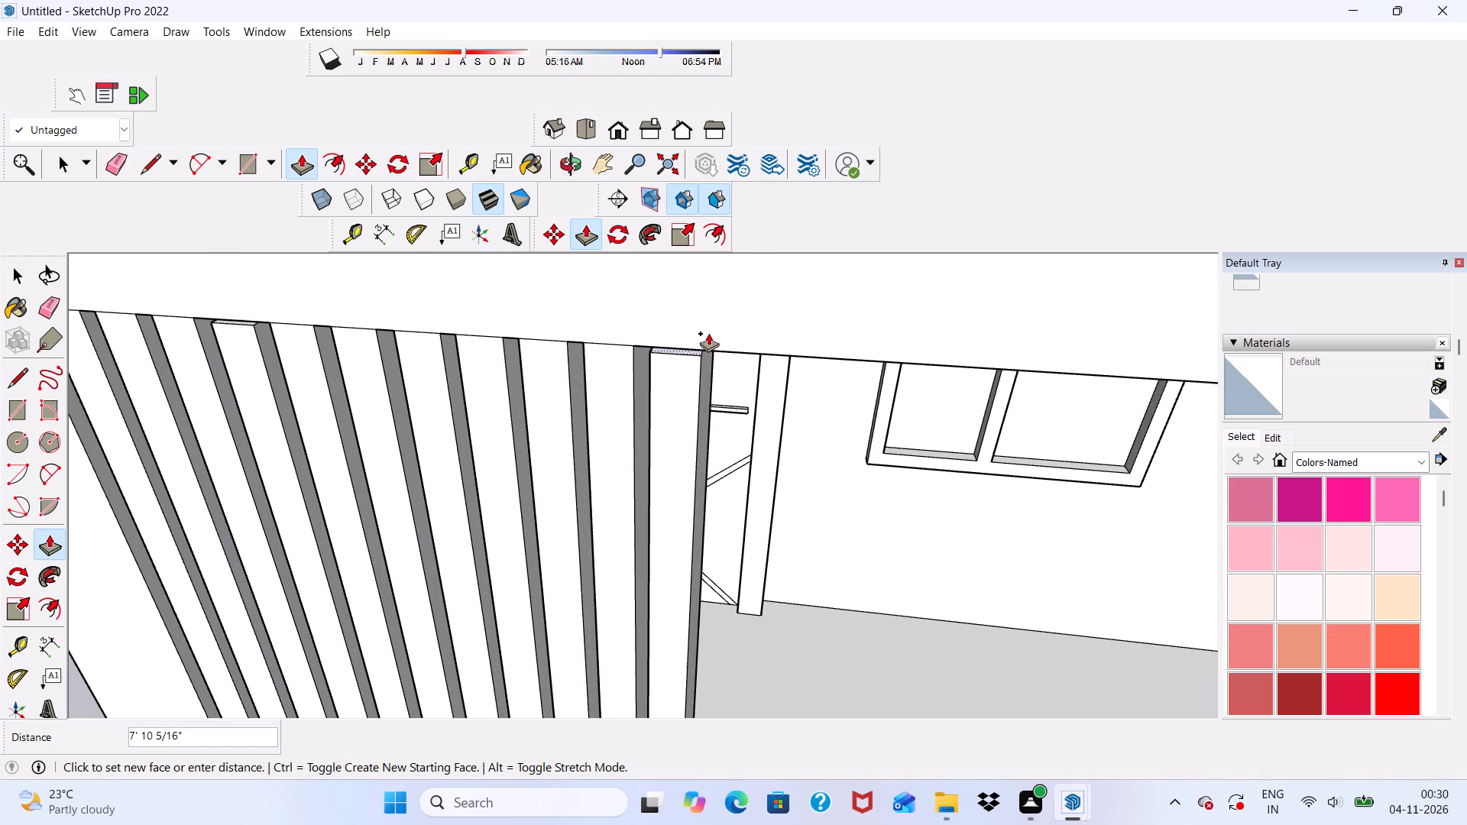
{"action": "left_click", "coordinate": [727, 353]}
Examine the lowest balcony's slats and the whole facade from several angles, comparing the floors.
{"action": "scroll", "coordinate": [679, 351], "scroll_direction": "down", "scroll_amount": 3}
{"action": "middle_click_drag", "start_coordinate": [669, 390], "coordinate": [782, 283]}
{"action": "scroll", "coordinate": [702, 448], "scroll_direction": "down", "scroll_amount": 5}
{"action": "scroll", "coordinate": [676, 571], "scroll_direction": "up", "scroll_amount": 1}
{"action": "middle_click_drag", "start_coordinate": [676, 571], "coordinate": [610, 605]}
{"action": "scroll", "coordinate": [565, 441], "scroll_direction": "down", "scroll_amount": 8}
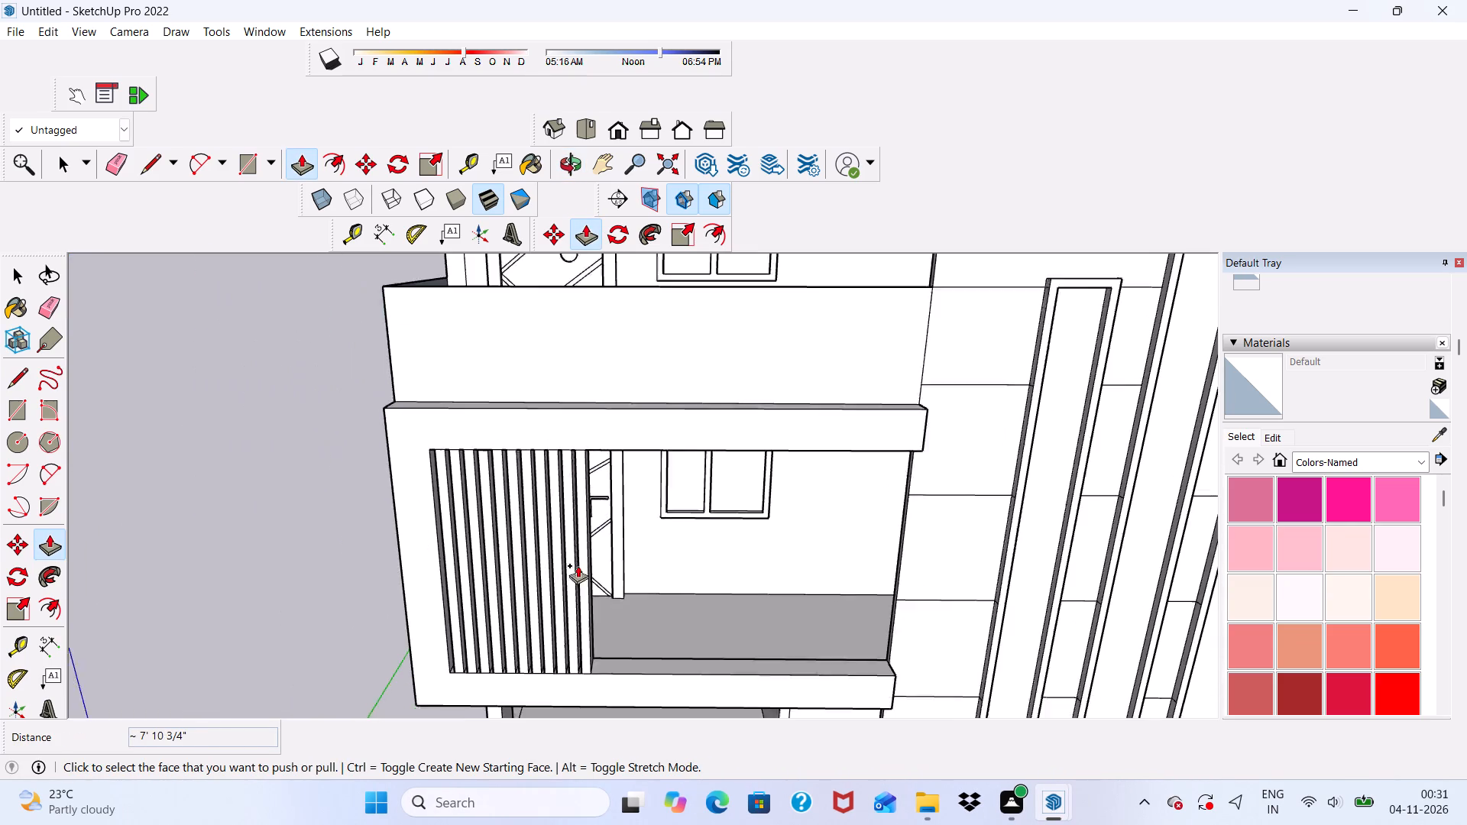
{"action": "scroll", "coordinate": [578, 565], "scroll_direction": "down", "scroll_amount": 2}
{"action": "middle_click_drag", "start_coordinate": [626, 455], "coordinate": [654, 360]}
{"action": "scroll", "coordinate": [729, 417], "scroll_direction": "down", "scroll_amount": 10}
{"action": "middle_click_drag", "start_coordinate": [879, 502], "coordinate": [899, 549]}
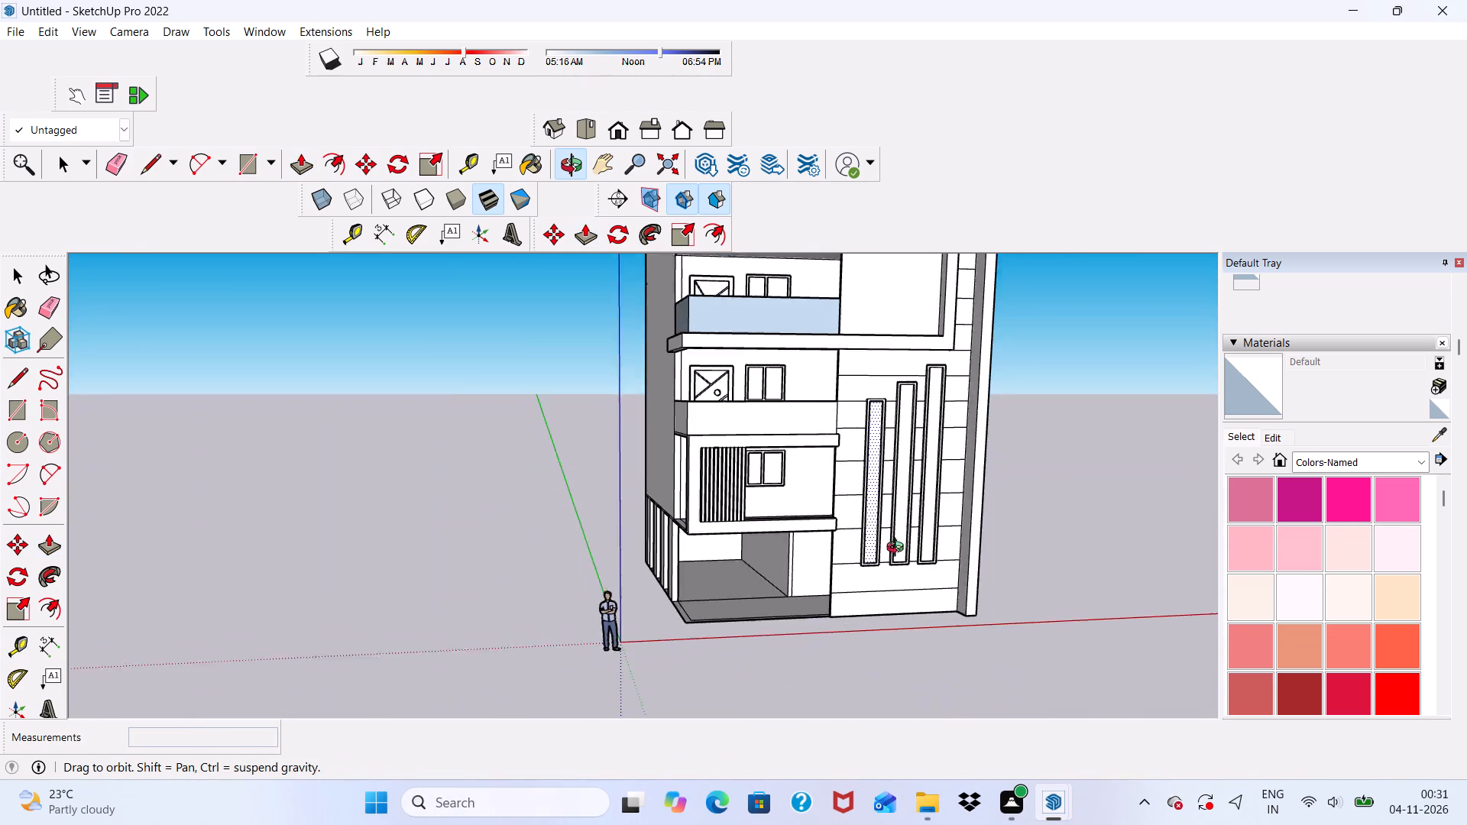
{"action": "middle_click_drag", "start_coordinate": [899, 549], "coordinate": [844, 624]}
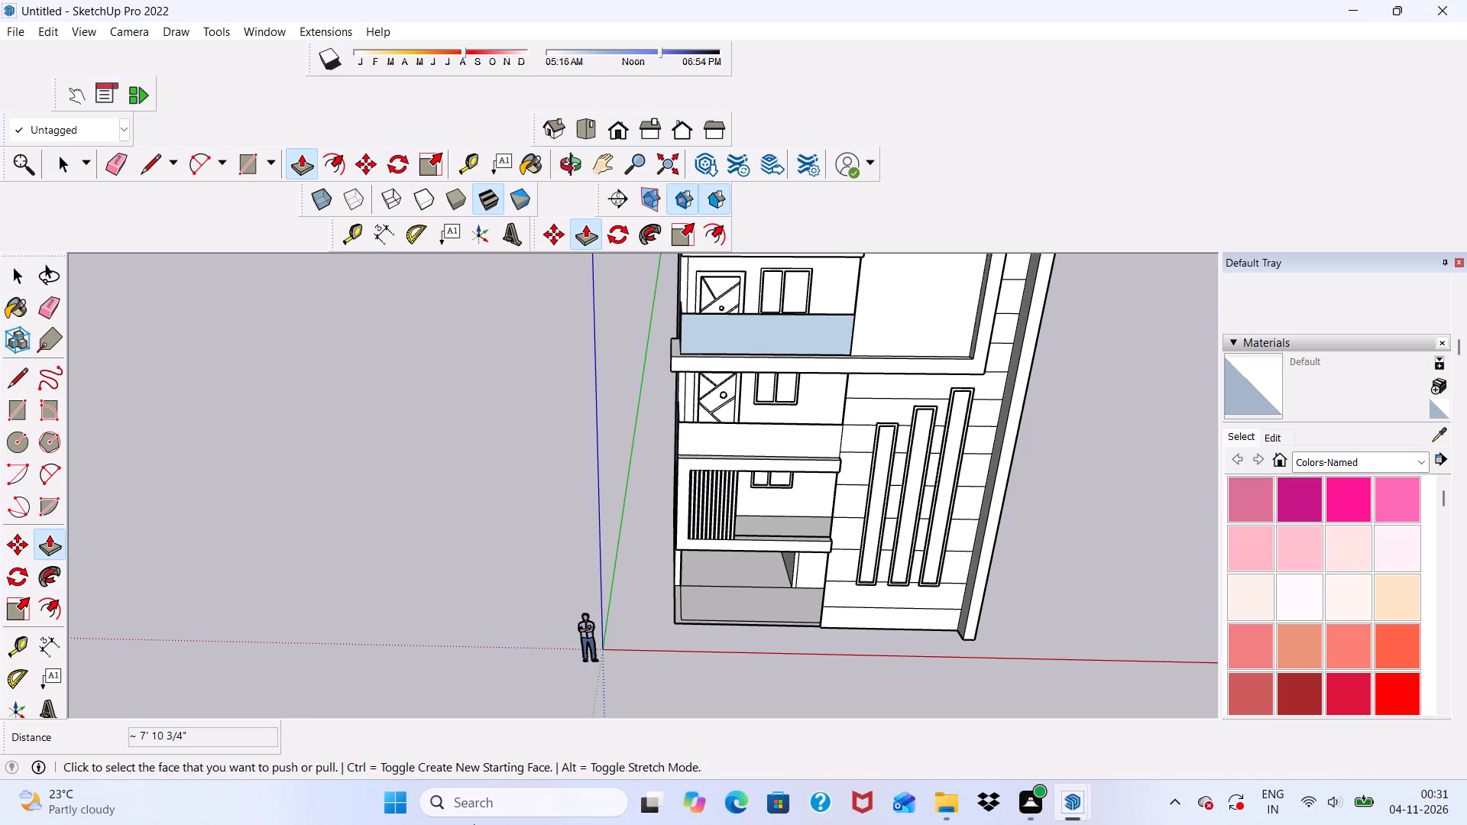
{"action": "scroll", "coordinate": [1292, 0], "scroll_direction": "up", "scroll_amount": 5}
{"action": "scroll", "coordinate": [760, 448], "scroll_direction": "down", "scroll_amount": 4}
{"action": "middle_click_drag", "start_coordinate": [778, 458], "coordinate": [782, 319]}
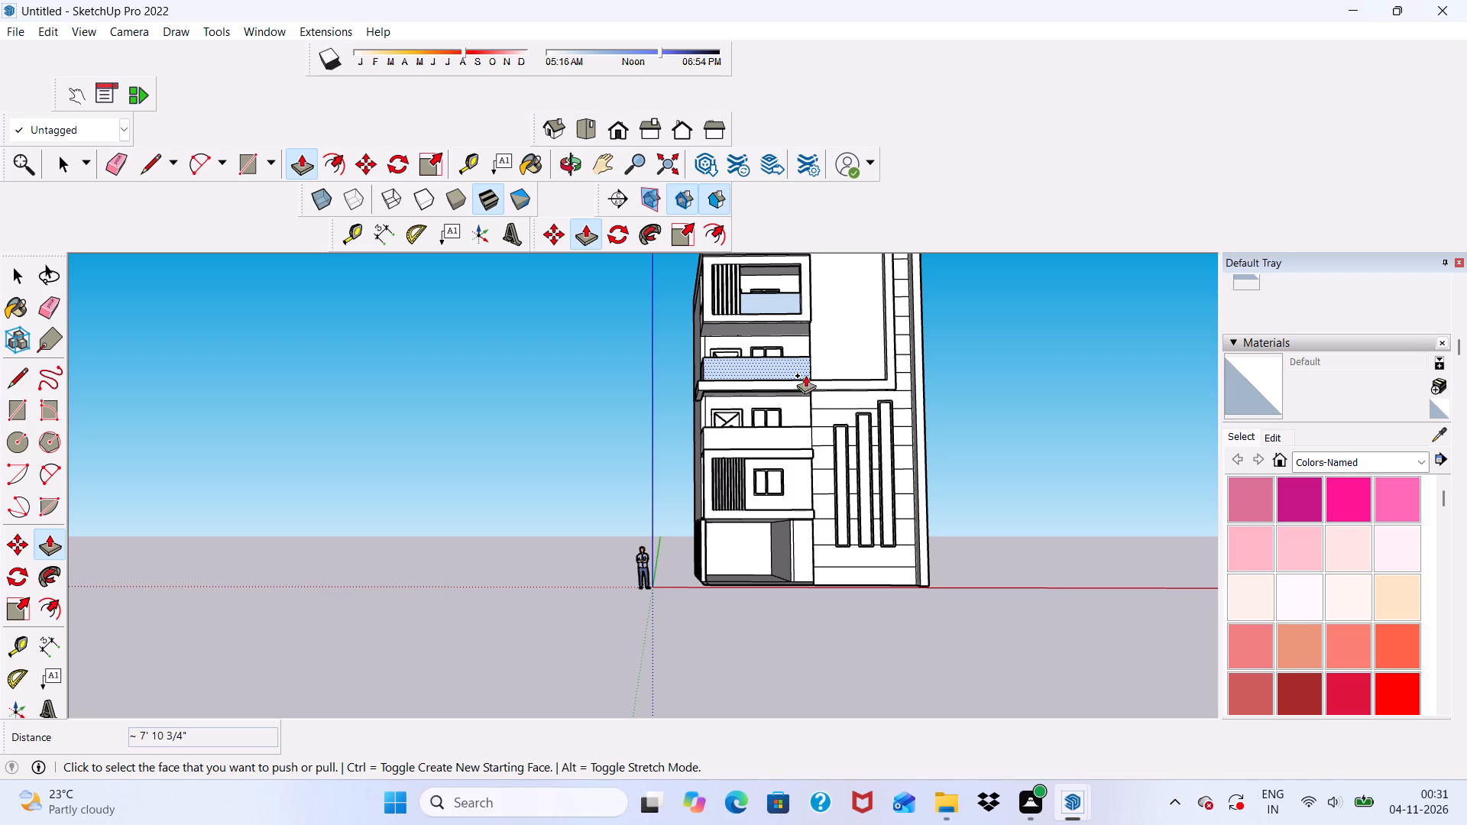
{"action": "key", "text": "space"}
{"action": "scroll", "coordinate": [801, 386], "scroll_direction": "up", "scroll_amount": 4}
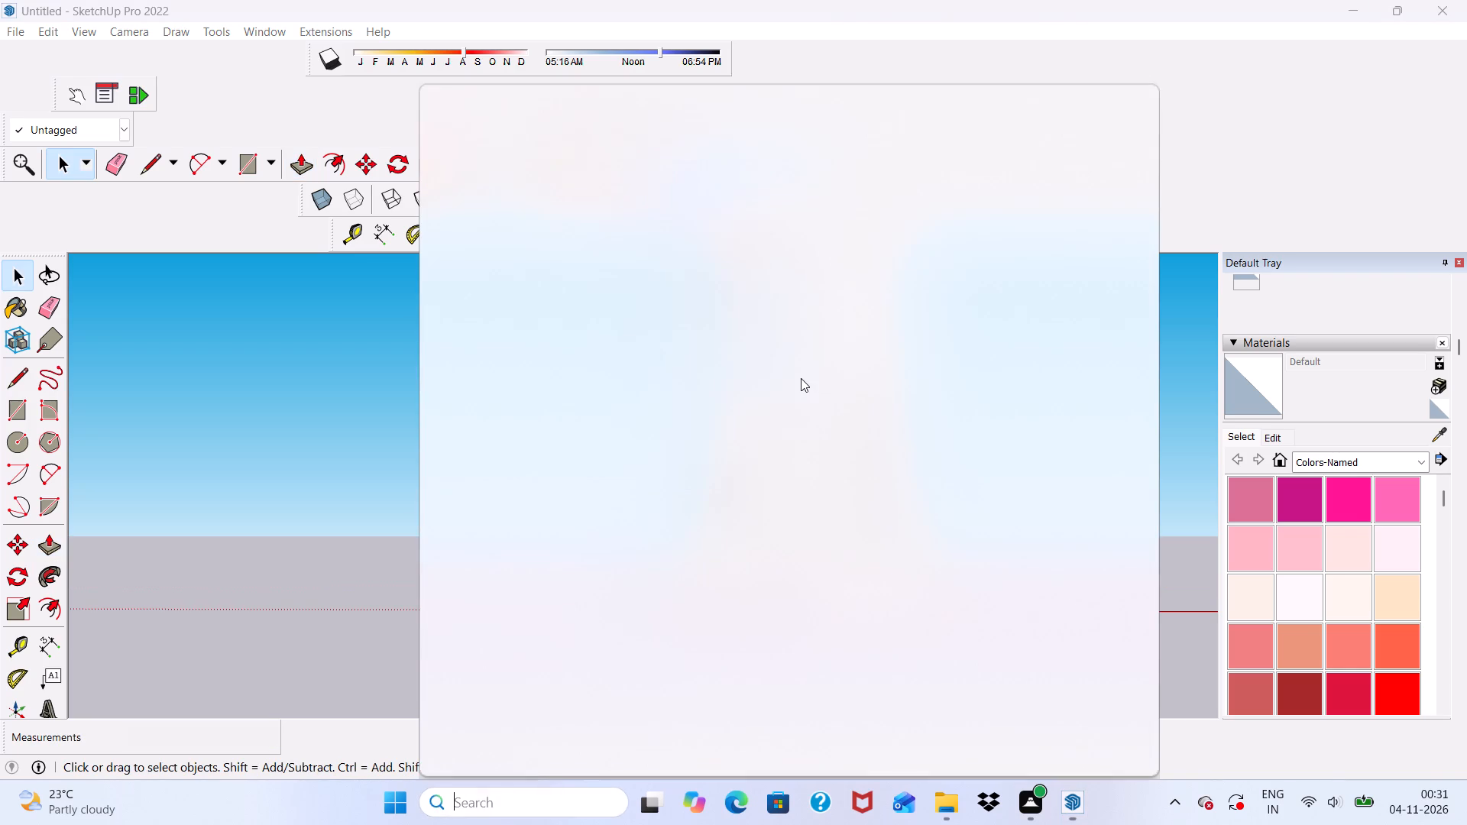
{"action": "middle_click", "coordinate": [801, 378]}
{"action": "left_click", "coordinate": [335, 438]}
{"action": "scroll", "coordinate": [517, 410], "scroll_direction": "down", "scroll_amount": 2}
{"action": "middle_click_drag", "start_coordinate": [649, 398], "coordinate": [633, 502]}
{"action": "scroll", "coordinate": [633, 502], "scroll_direction": "up", "scroll_amount": 2}
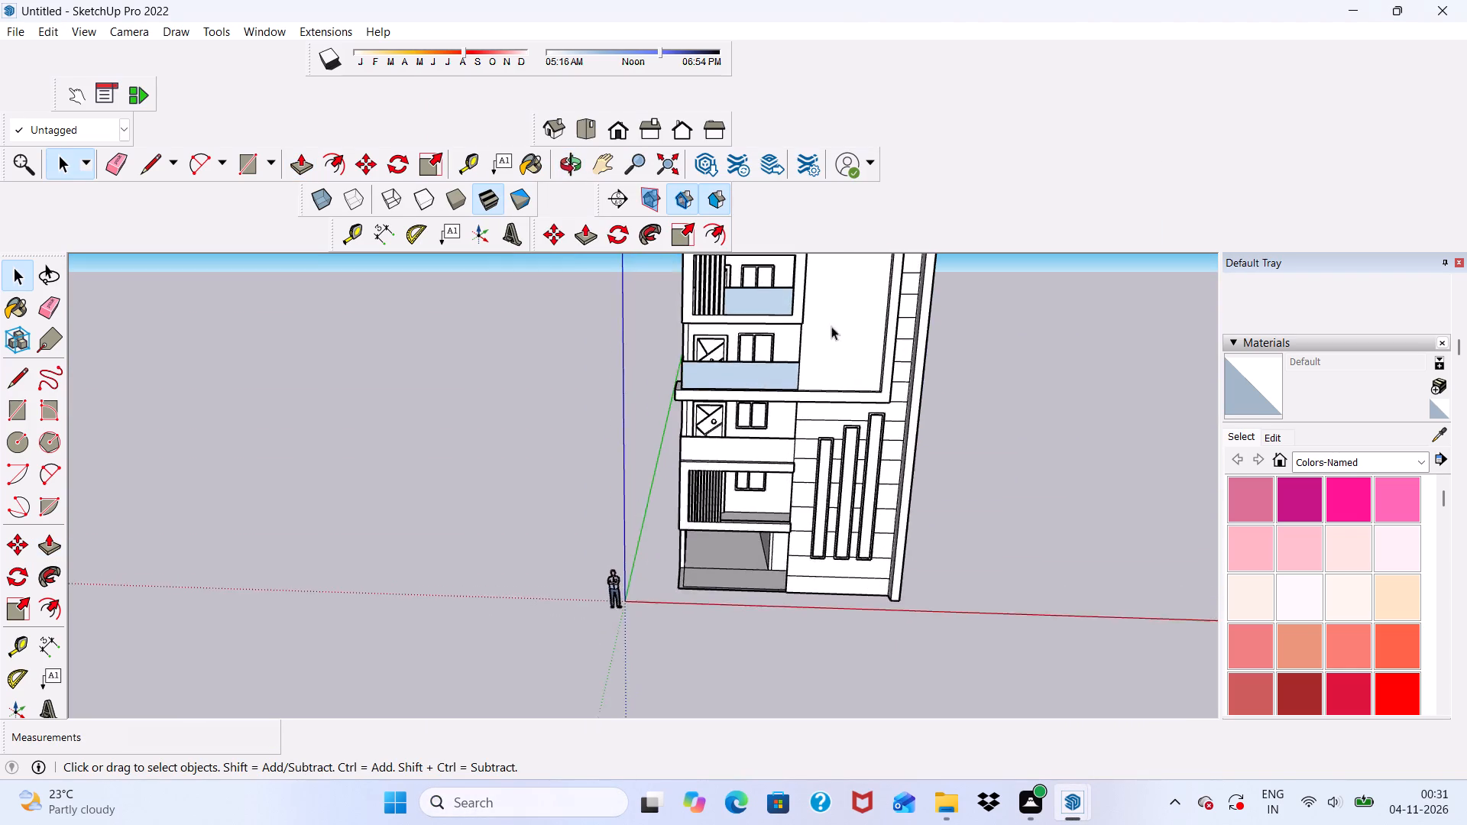
{"action": "scroll", "coordinate": [831, 326], "scroll_direction": "up", "scroll_amount": 1}
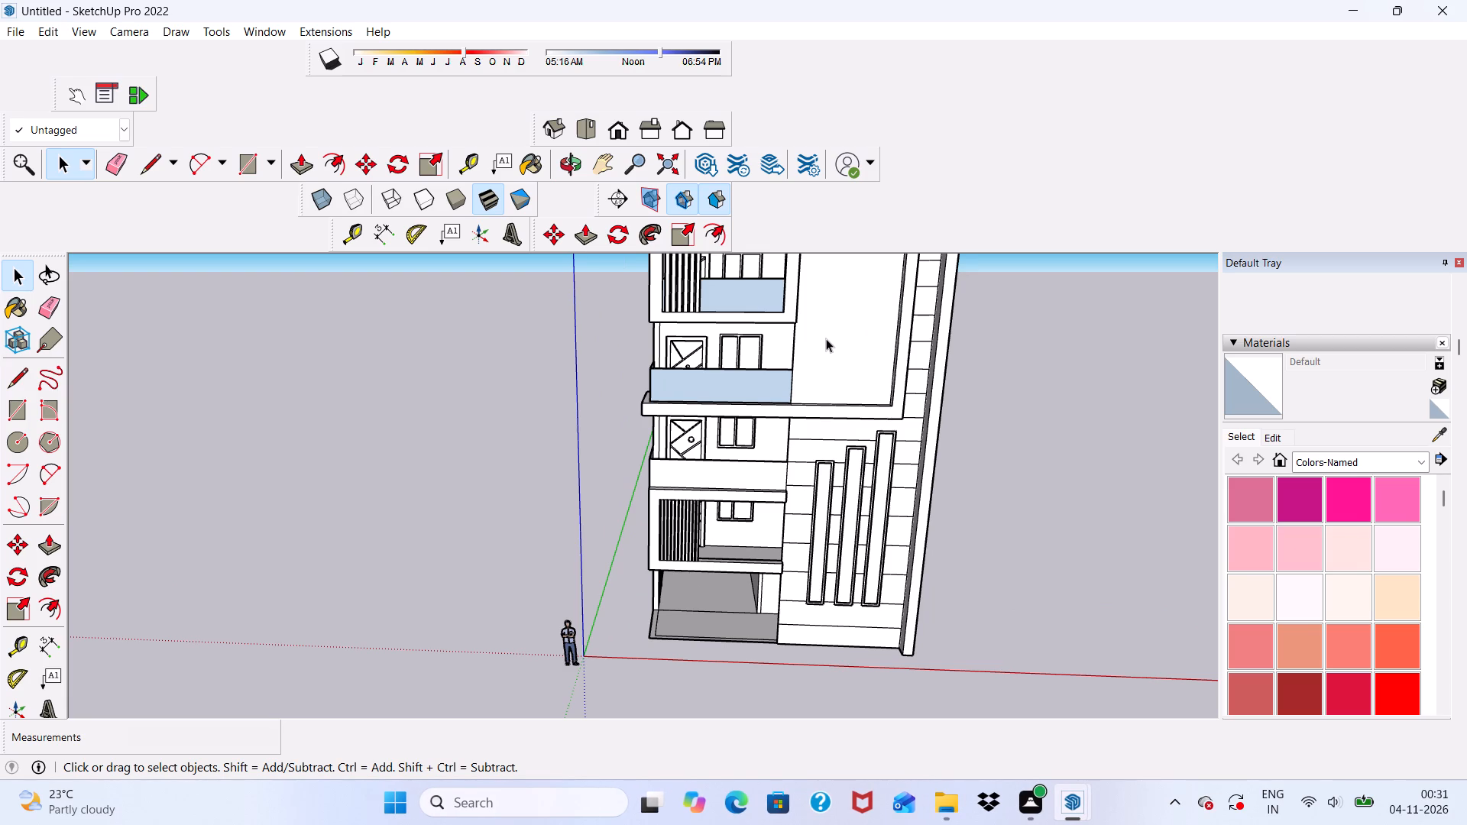
{"action": "scroll", "coordinate": [794, 354], "scroll_direction": "up", "scroll_amount": 1}
{"action": "scroll", "coordinate": [784, 372], "scroll_direction": "down", "scroll_amount": 6}
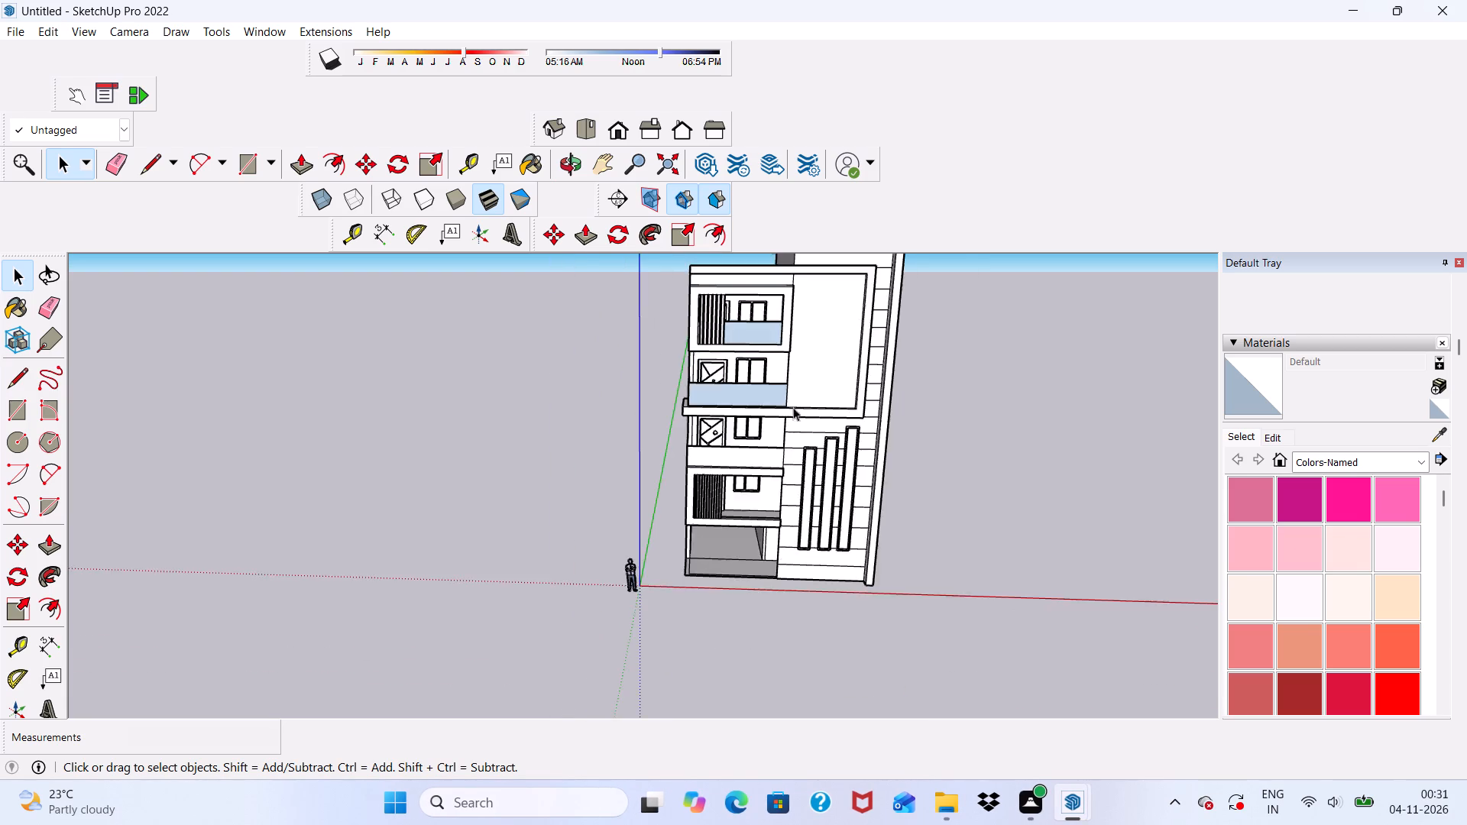
{"action": "scroll", "coordinate": [793, 407], "scroll_direction": "down", "scroll_amount": 2}
Push/Pull the narrow border strip along the outer edges of the ground-floor slab up 6' to form the low wall.
{"action": "middle_click_drag", "start_coordinate": [795, 425], "coordinate": [809, 368]}
{"action": "scroll", "coordinate": [795, 451], "scroll_direction": "up", "scroll_amount": 11}
{"action": "middle_click_drag", "start_coordinate": [689, 573], "coordinate": [698, 668]}
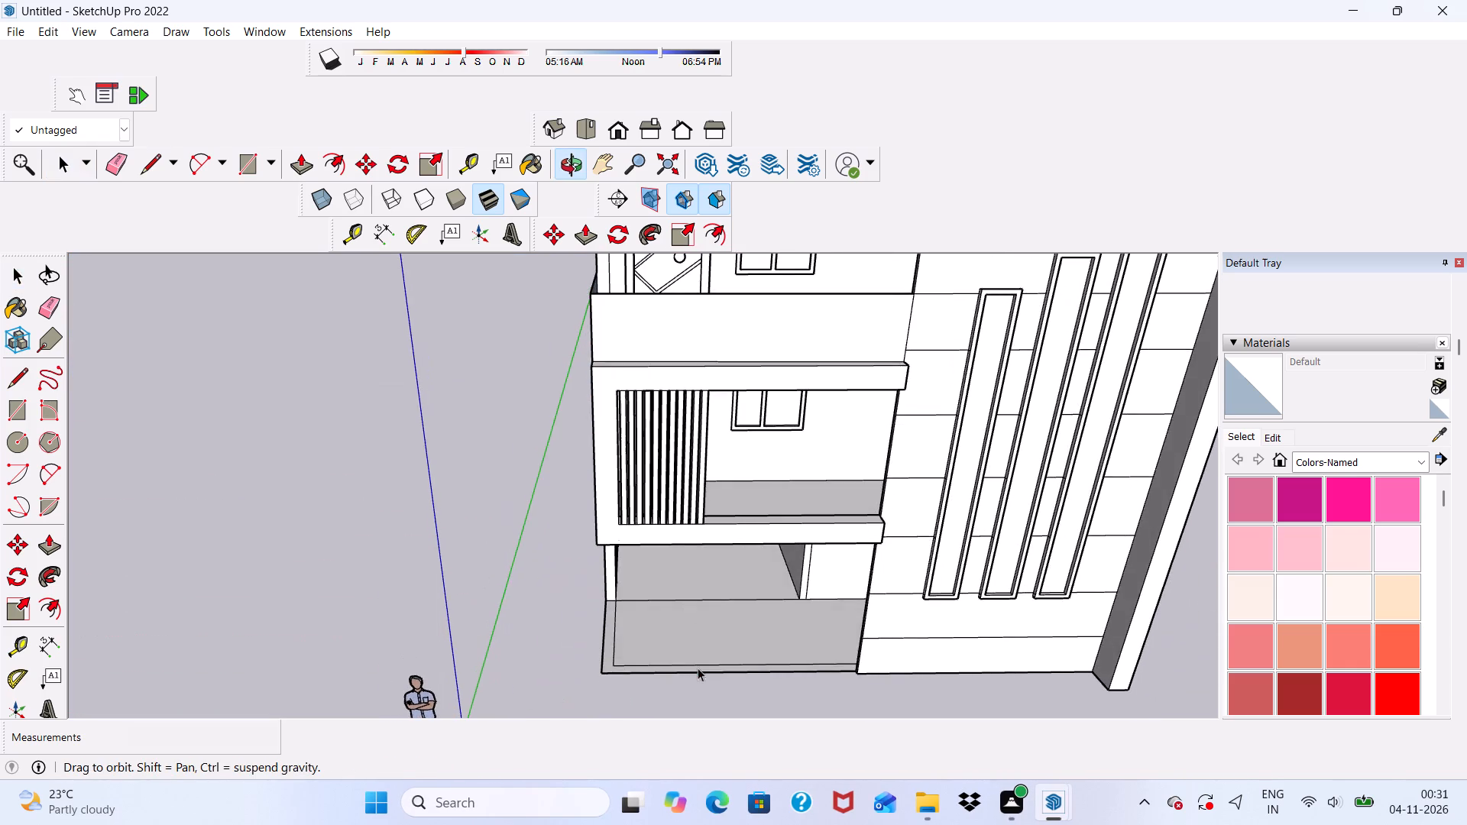
{"action": "middle_click_drag", "start_coordinate": [698, 668], "coordinate": [701, 672]}
{"action": "scroll", "coordinate": [681, 483], "scroll_direction": "down", "scroll_amount": 4}
{"action": "scroll", "coordinate": [658, 641], "scroll_direction": "up", "scroll_amount": 6}
{"action": "left_click_drag", "start_coordinate": [297, 162], "coordinate": [316, 171]}
{"action": "scroll", "coordinate": [636, 516], "scroll_direction": "up", "scroll_amount": 3}
{"action": "scroll", "coordinate": [605, 652], "scroll_direction": "up", "scroll_amount": 3}
{"action": "left_click", "coordinate": [591, 661]}
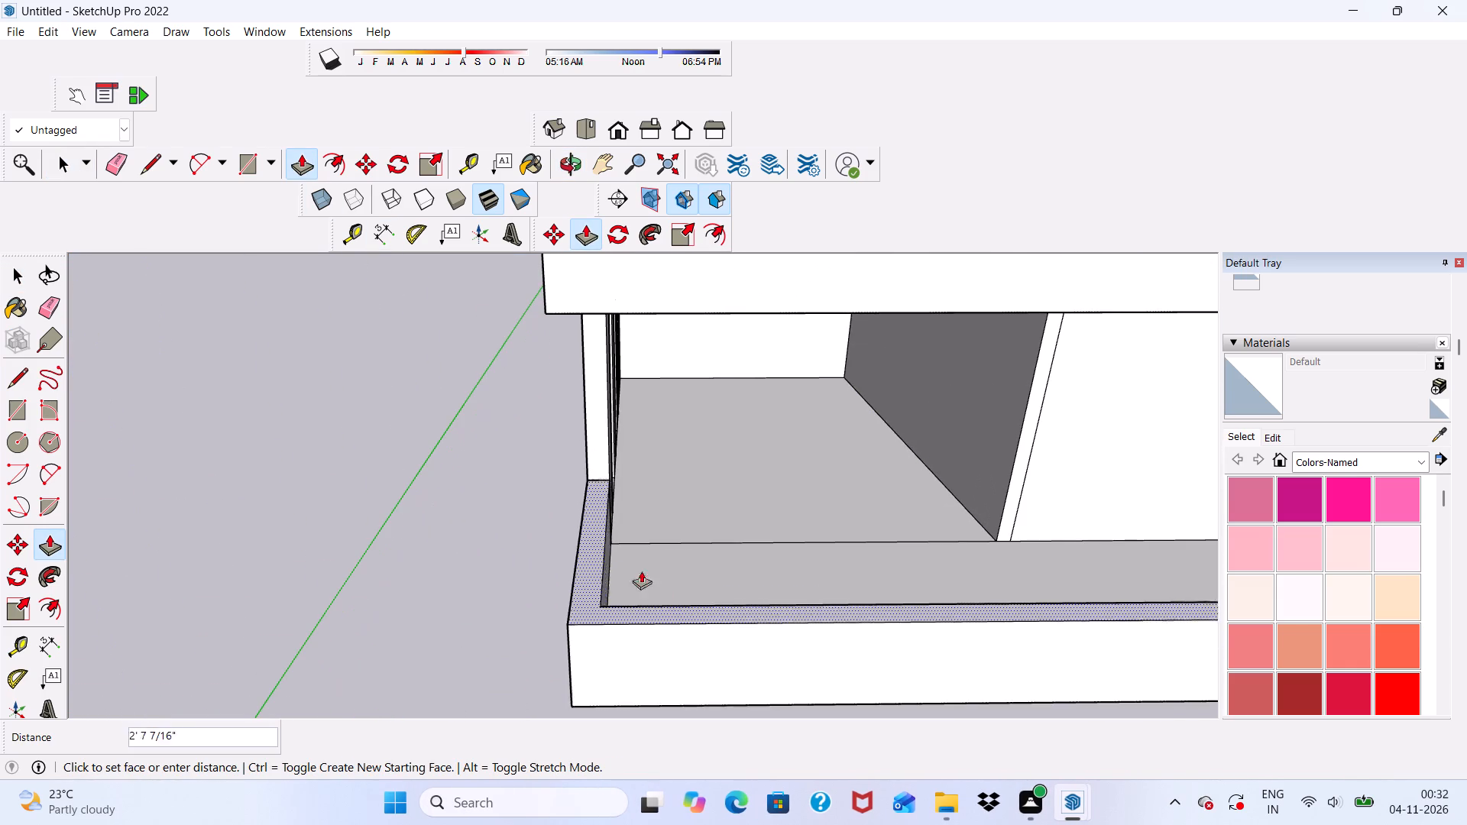
{"action": "scroll", "coordinate": [597, 562], "scroll_direction": "down", "scroll_amount": 4}
{"action": "scroll", "coordinate": [697, 552], "scroll_direction": "down", "scroll_amount": 2}
{"action": "scroll", "coordinate": [922, 553], "scroll_direction": "down", "scroll_amount": 1}
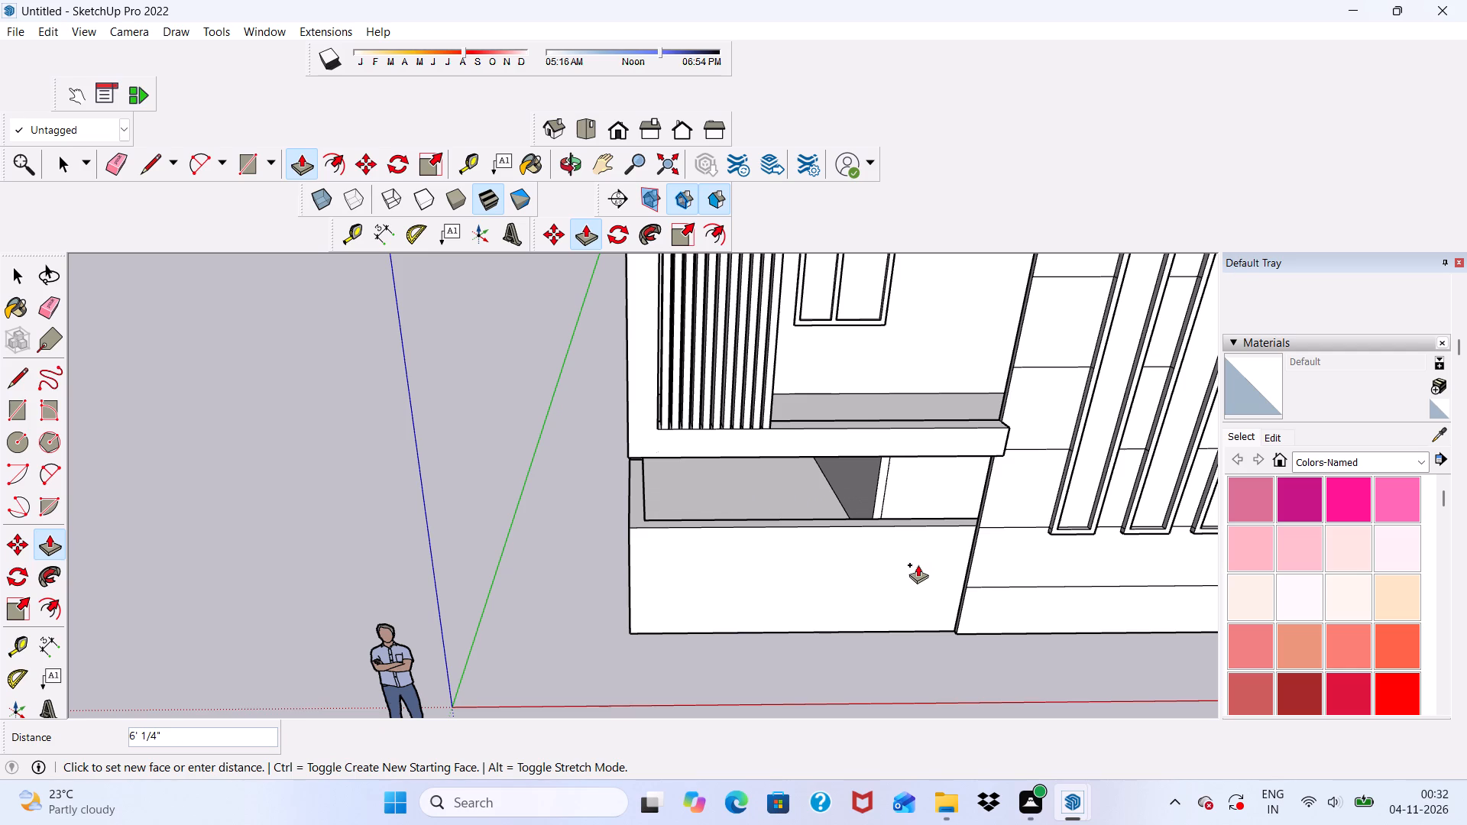
{"action": "type", "text": "6'"}
{"action": "key", "text": "Return"}
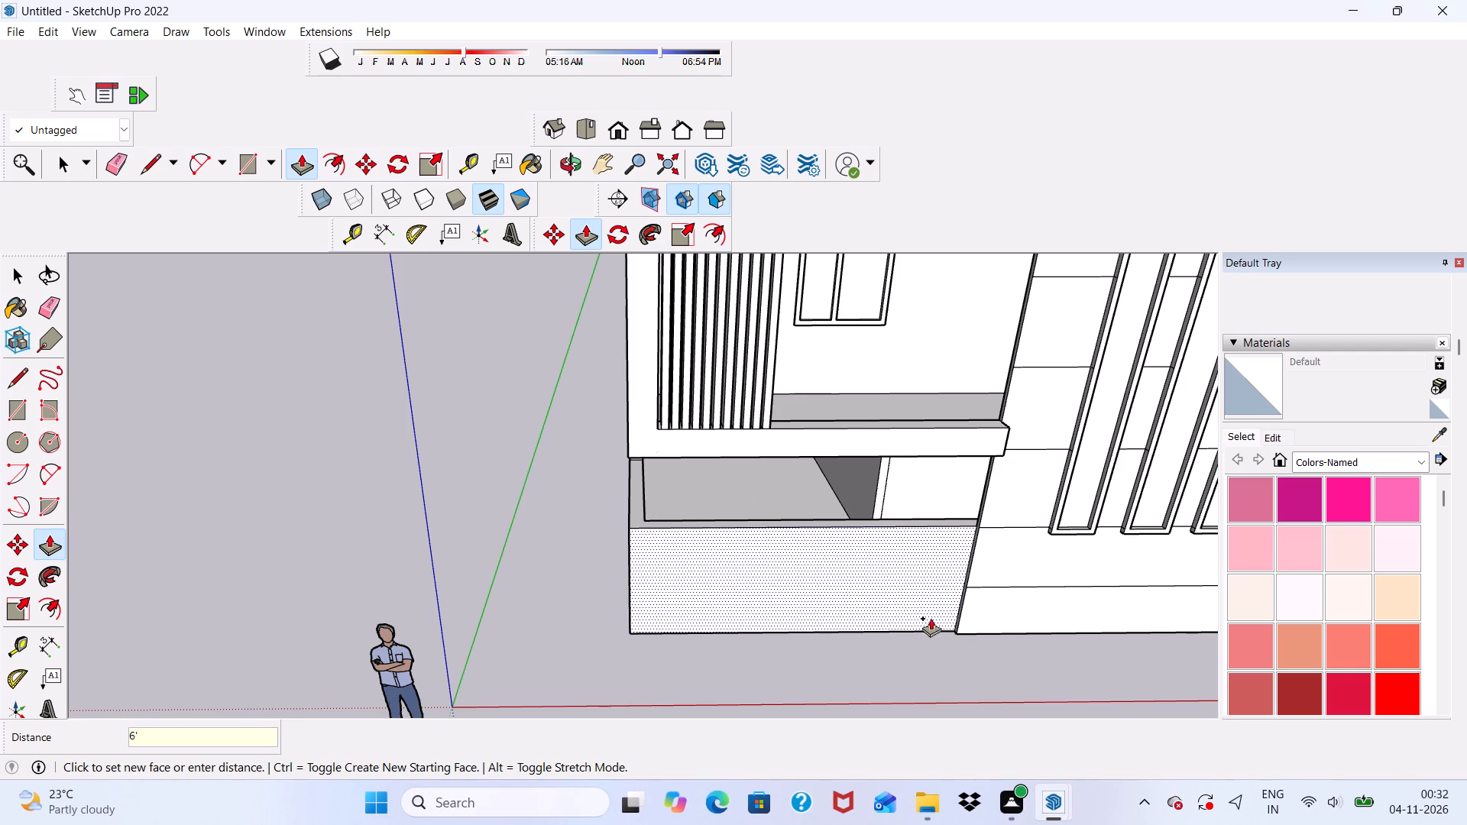
{"action": "scroll", "coordinate": [873, 635], "scroll_direction": "down", "scroll_amount": 1}
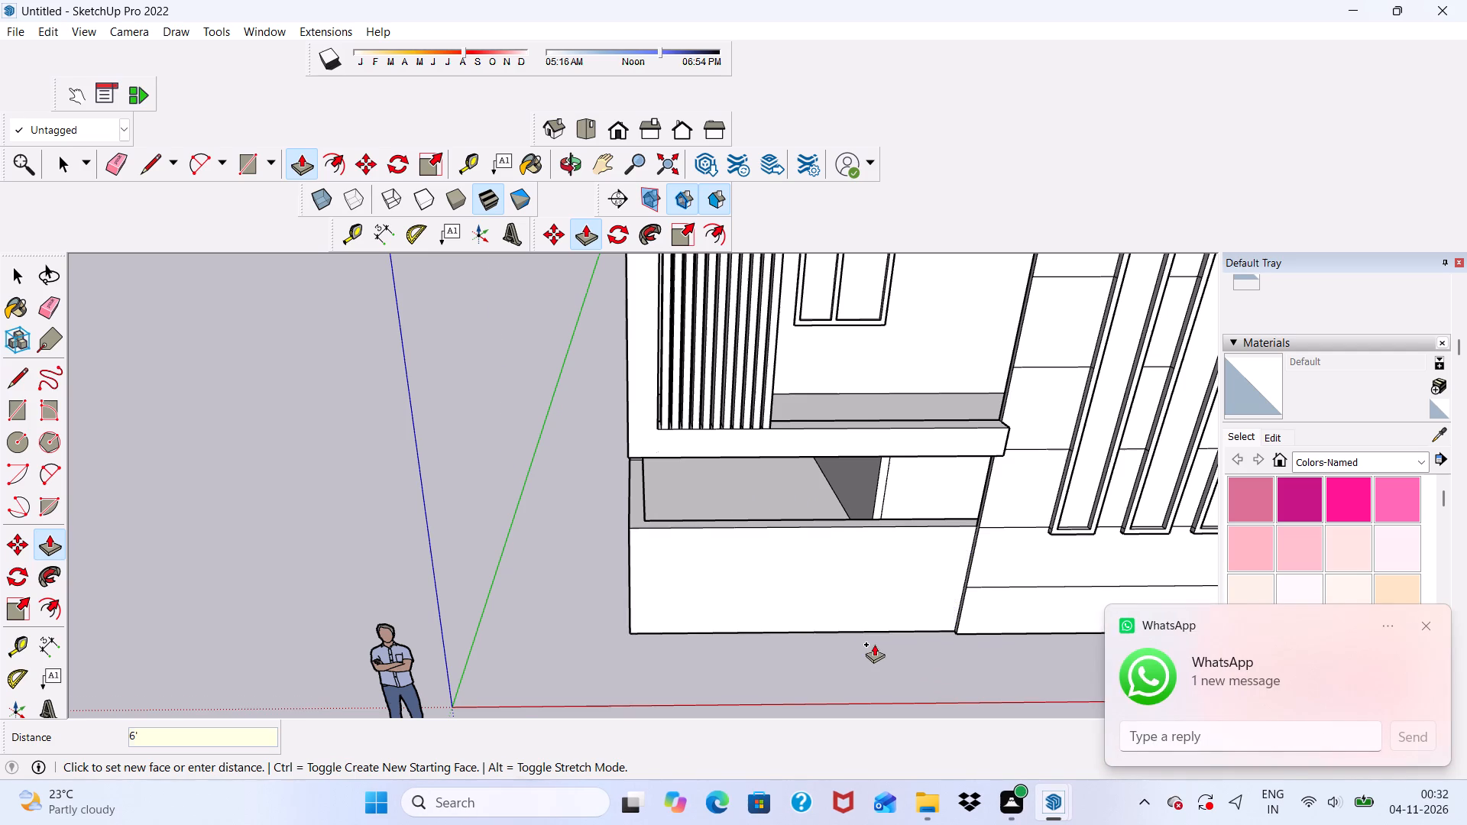
{"action": "scroll", "coordinate": [874, 644], "scroll_direction": "down", "scroll_amount": 1}
{"action": "middle_click_drag", "start_coordinate": [874, 647], "coordinate": [874, 565]}
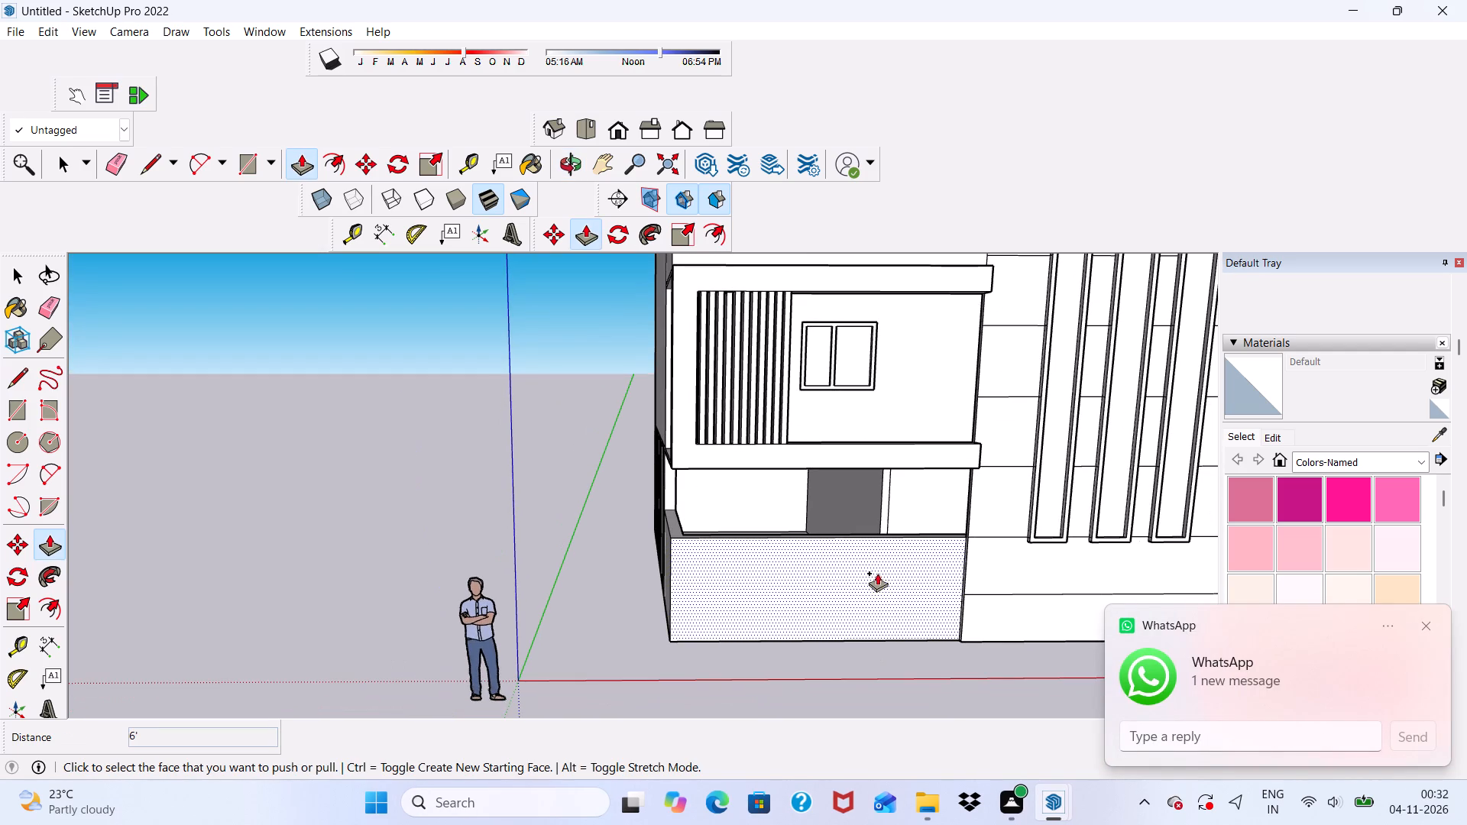
{"action": "key", "text": "space"}
{"action": "left_click", "coordinate": [601, 516]}
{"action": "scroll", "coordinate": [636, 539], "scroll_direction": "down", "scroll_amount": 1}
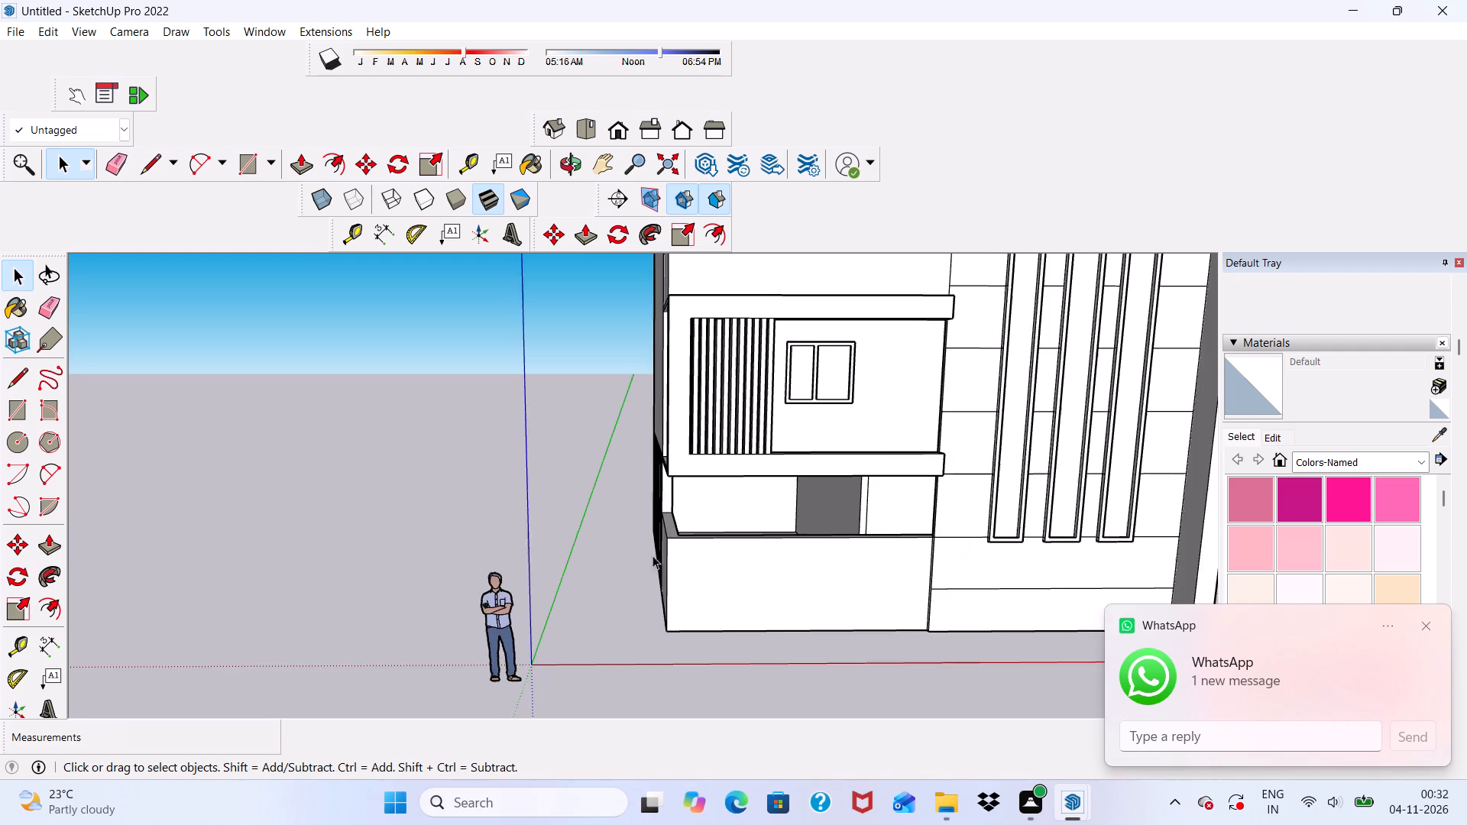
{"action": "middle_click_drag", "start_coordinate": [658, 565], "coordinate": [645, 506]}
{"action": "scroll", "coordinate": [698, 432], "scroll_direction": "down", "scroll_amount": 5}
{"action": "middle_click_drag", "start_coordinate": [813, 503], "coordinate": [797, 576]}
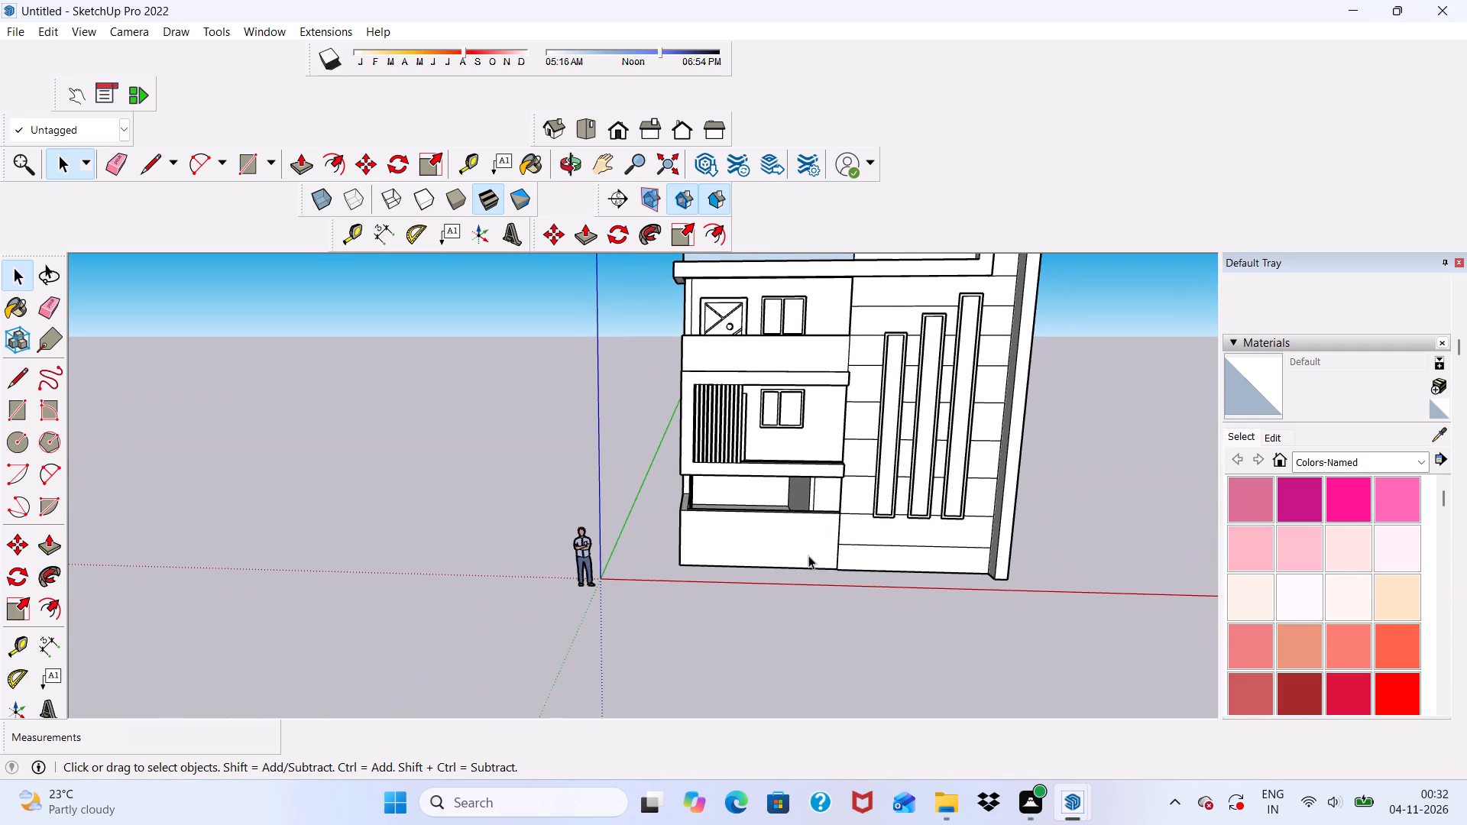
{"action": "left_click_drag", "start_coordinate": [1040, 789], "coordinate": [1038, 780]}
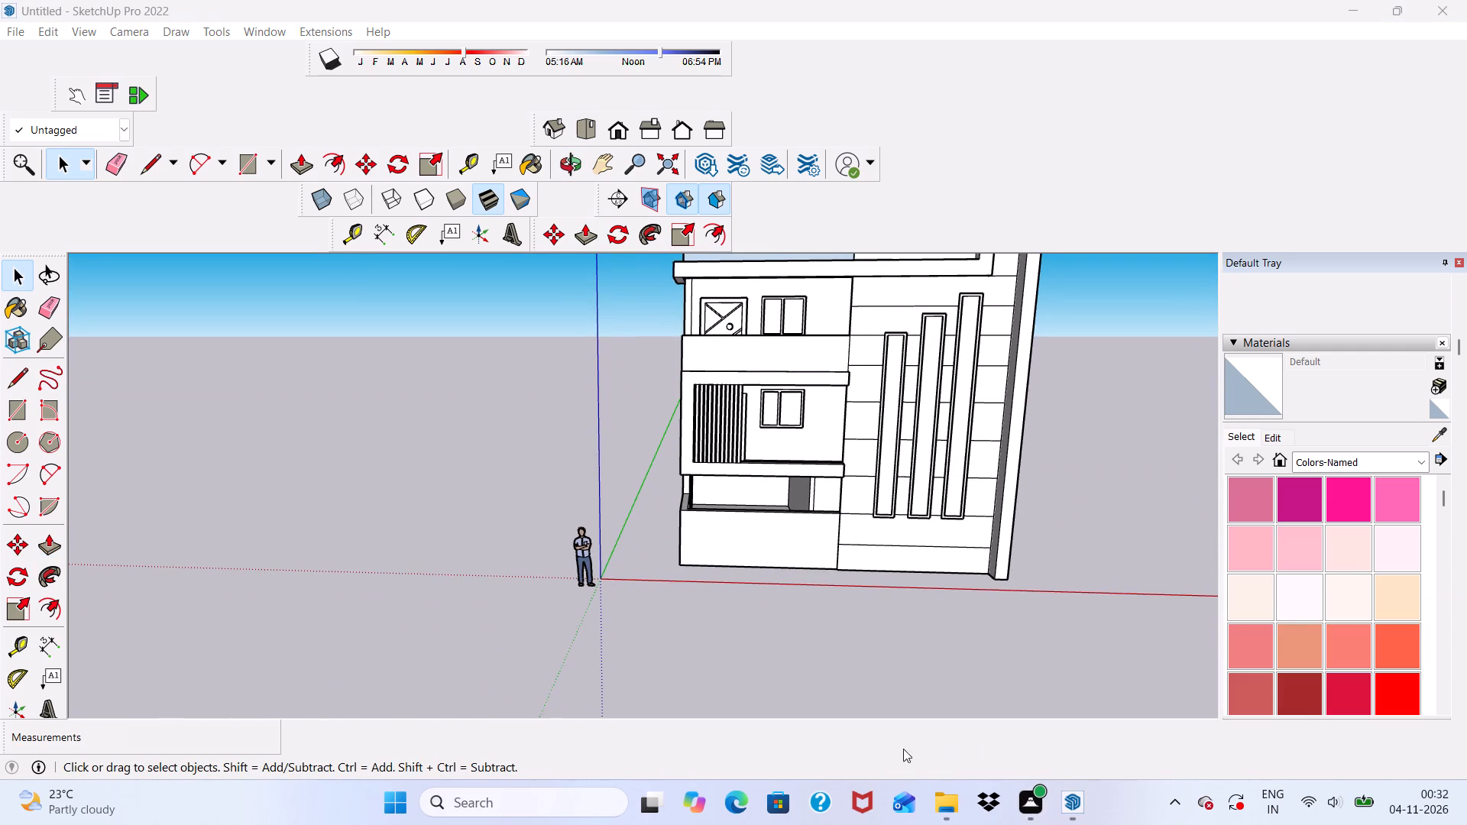
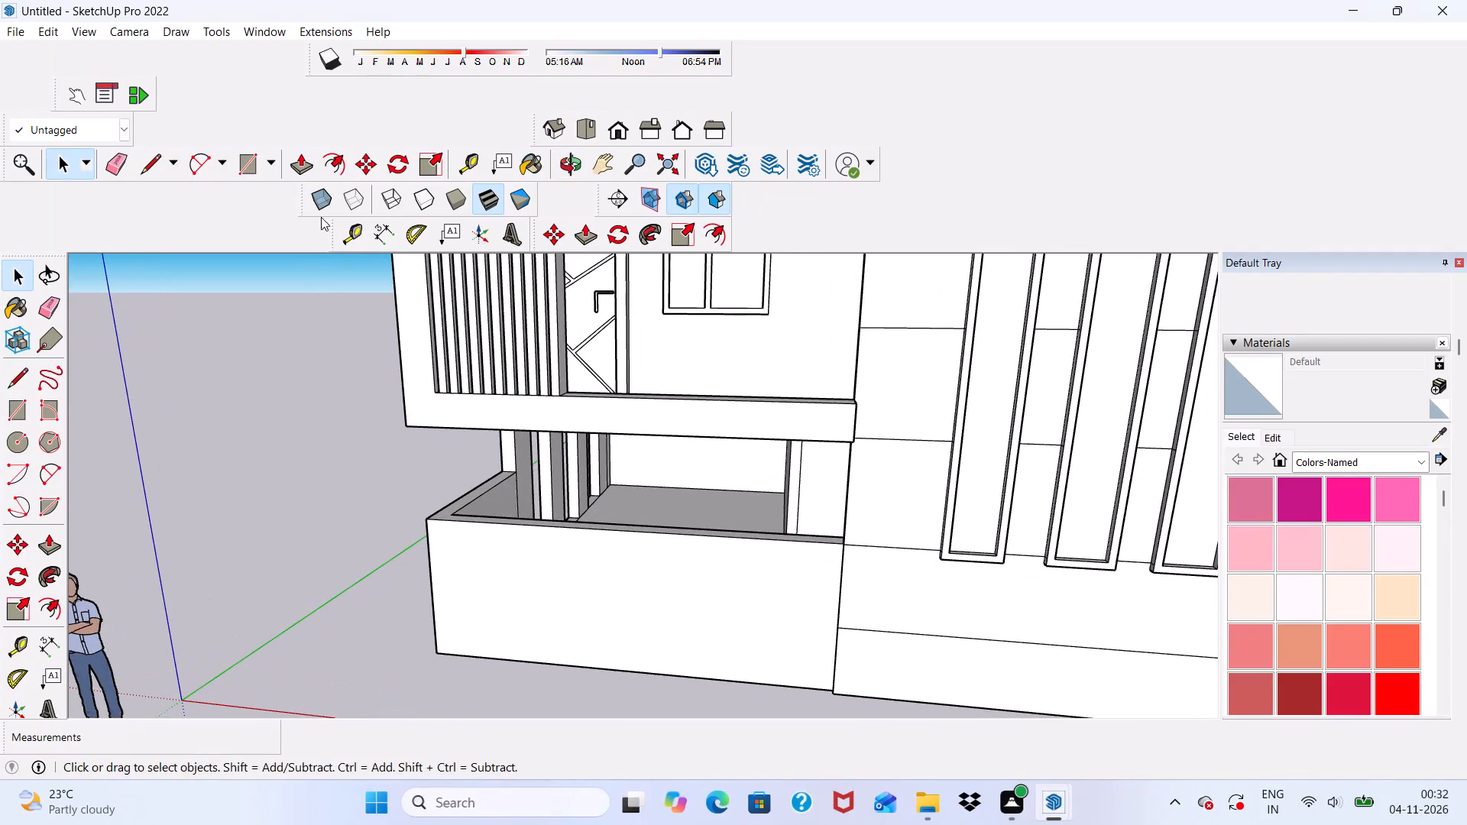
Draw a rectangle 6' high and about 2' 9 1/2" wide on the low wall's front face, beside the banded wall.
{"action": "left_click", "coordinate": [248, 162]}
{"action": "scroll", "coordinate": [359, 257], "scroll_direction": "down", "scroll_amount": 2}
{"action": "middle_click_drag", "start_coordinate": [572, 397], "coordinate": [696, 394]}
{"action": "scroll", "coordinate": [805, 590], "scroll_direction": "up", "scroll_amount": 5}
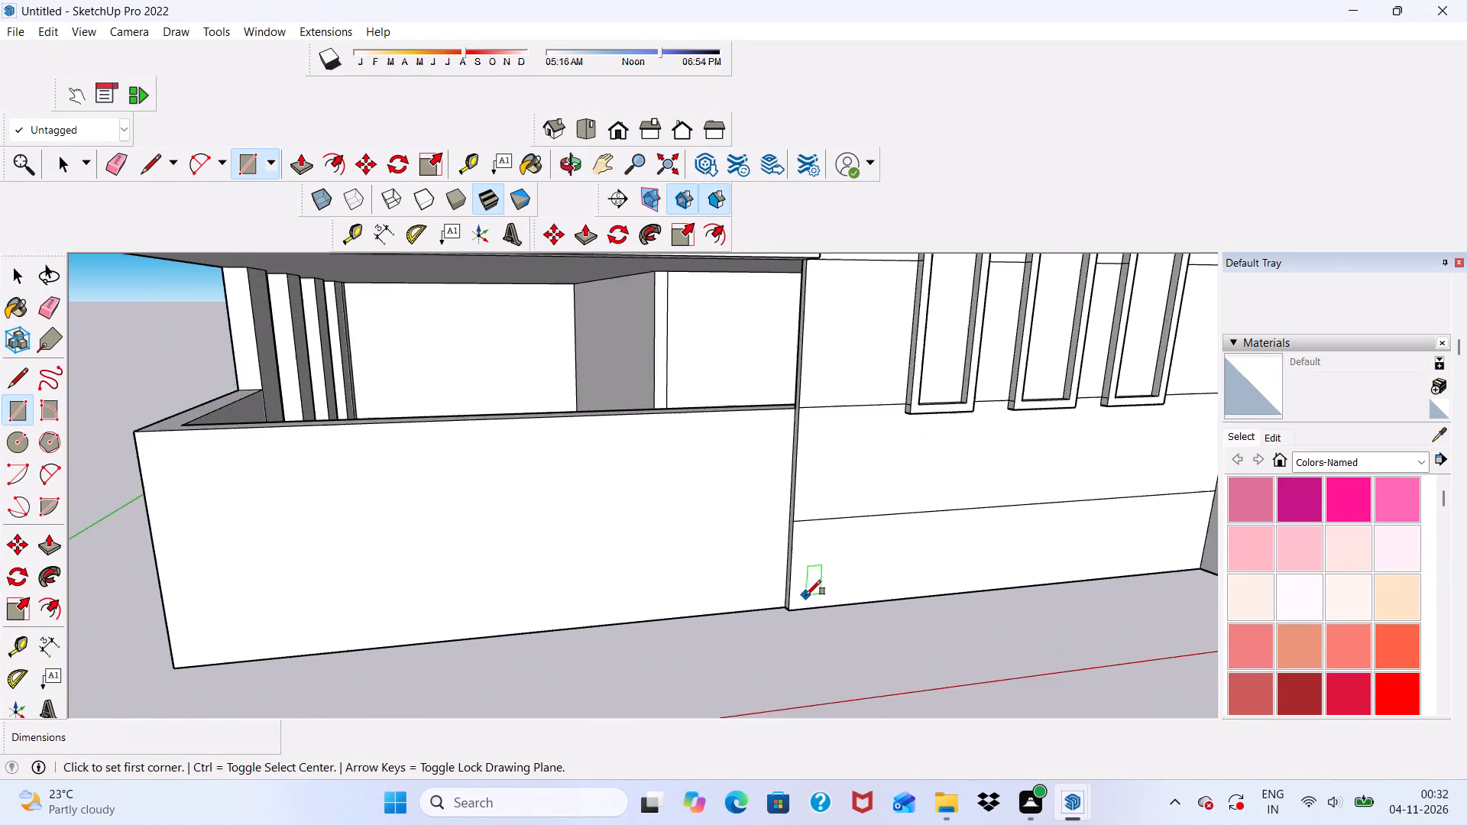
{"action": "scroll", "coordinate": [806, 595], "scroll_direction": "up", "scroll_amount": 12}
{"action": "left_click", "coordinate": [801, 612]}
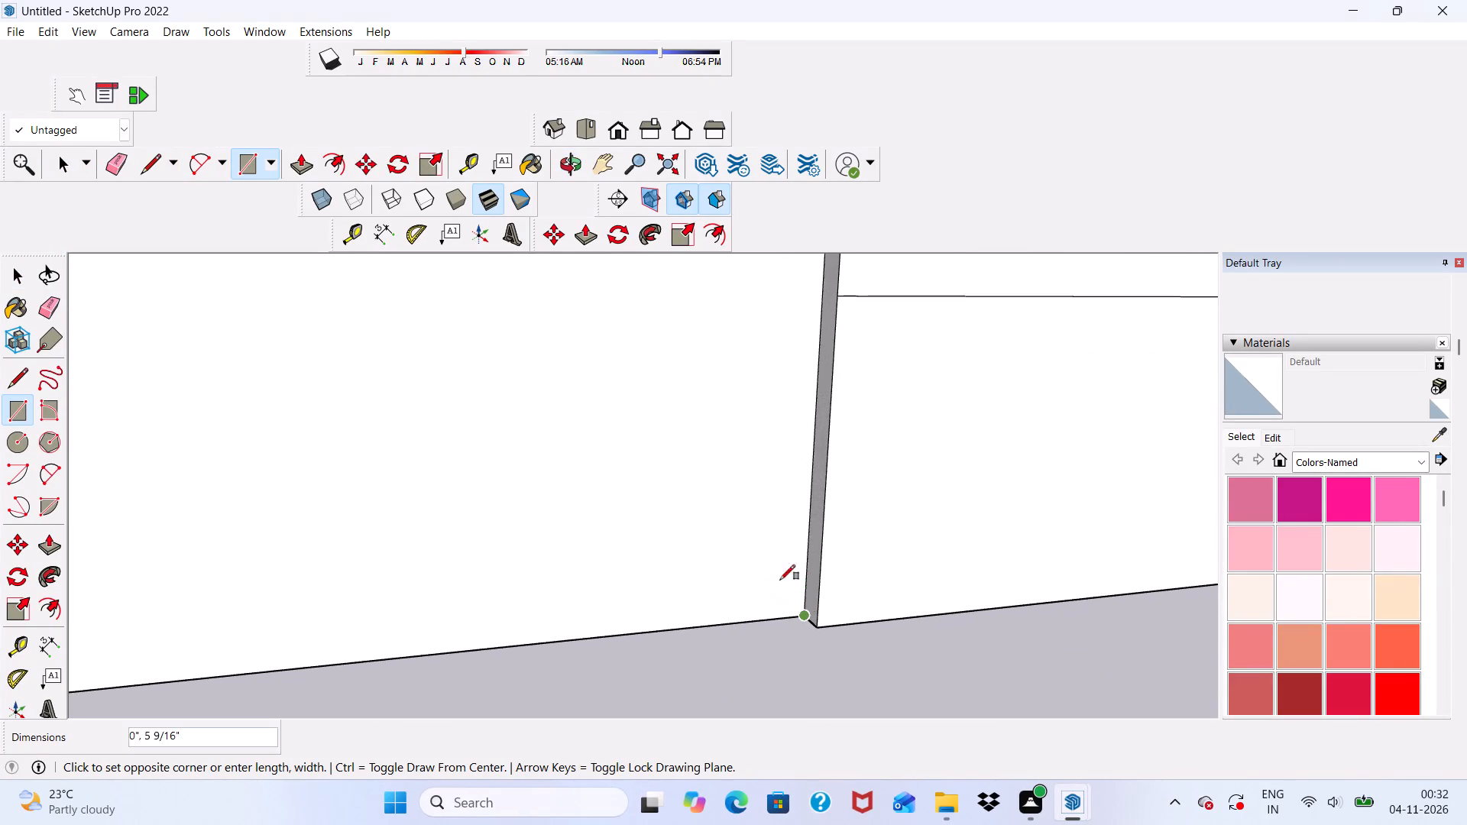
{"action": "scroll", "coordinate": [697, 554], "scroll_direction": "down", "scroll_amount": 15}
{"action": "scroll", "coordinate": [683, 449], "scroll_direction": "down", "scroll_amount": 3}
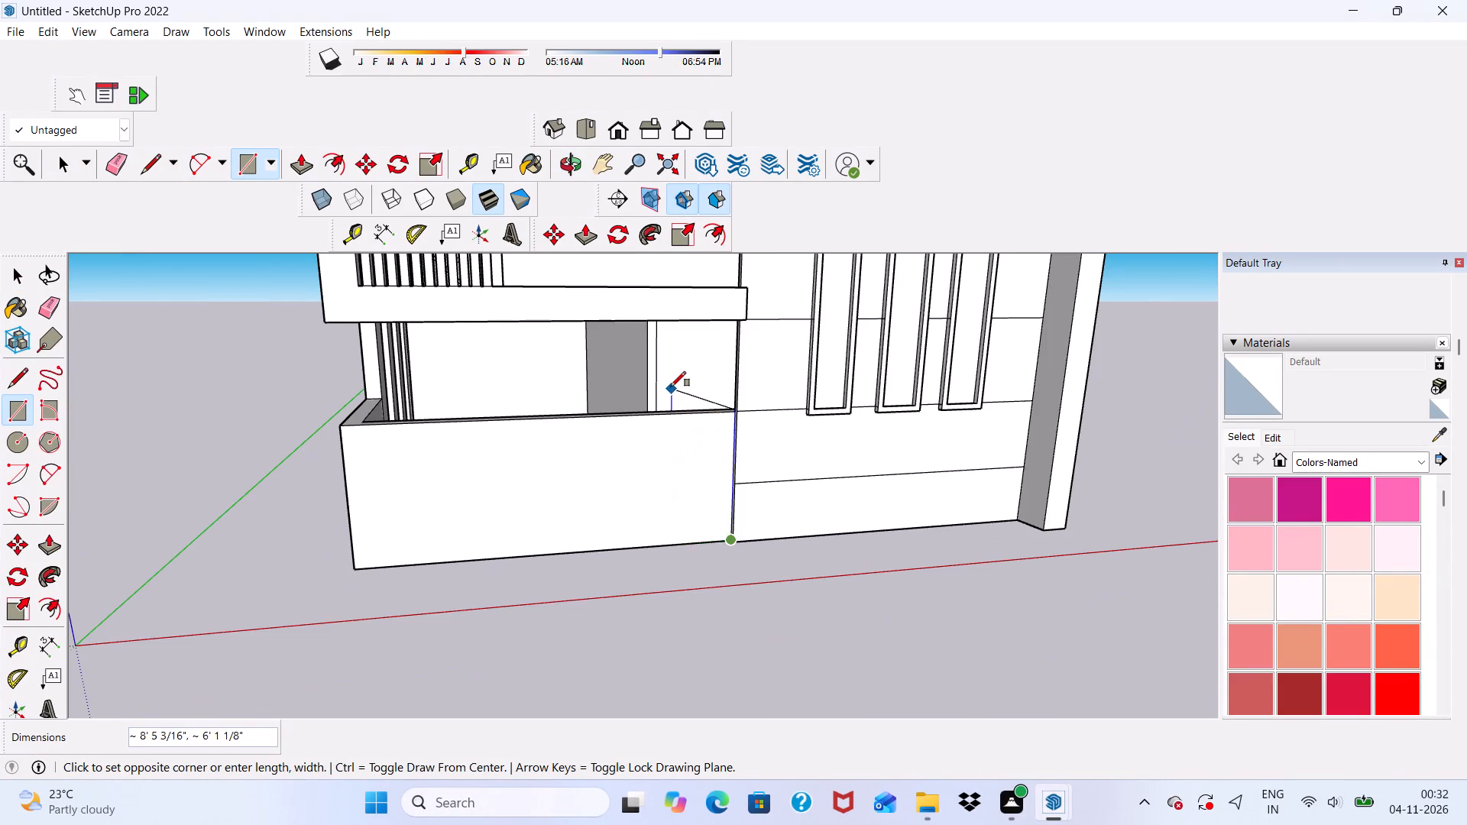
{"action": "scroll", "coordinate": [671, 386], "scroll_direction": "up", "scroll_amount": 3}
{"action": "left_click", "coordinate": [673, 420]}
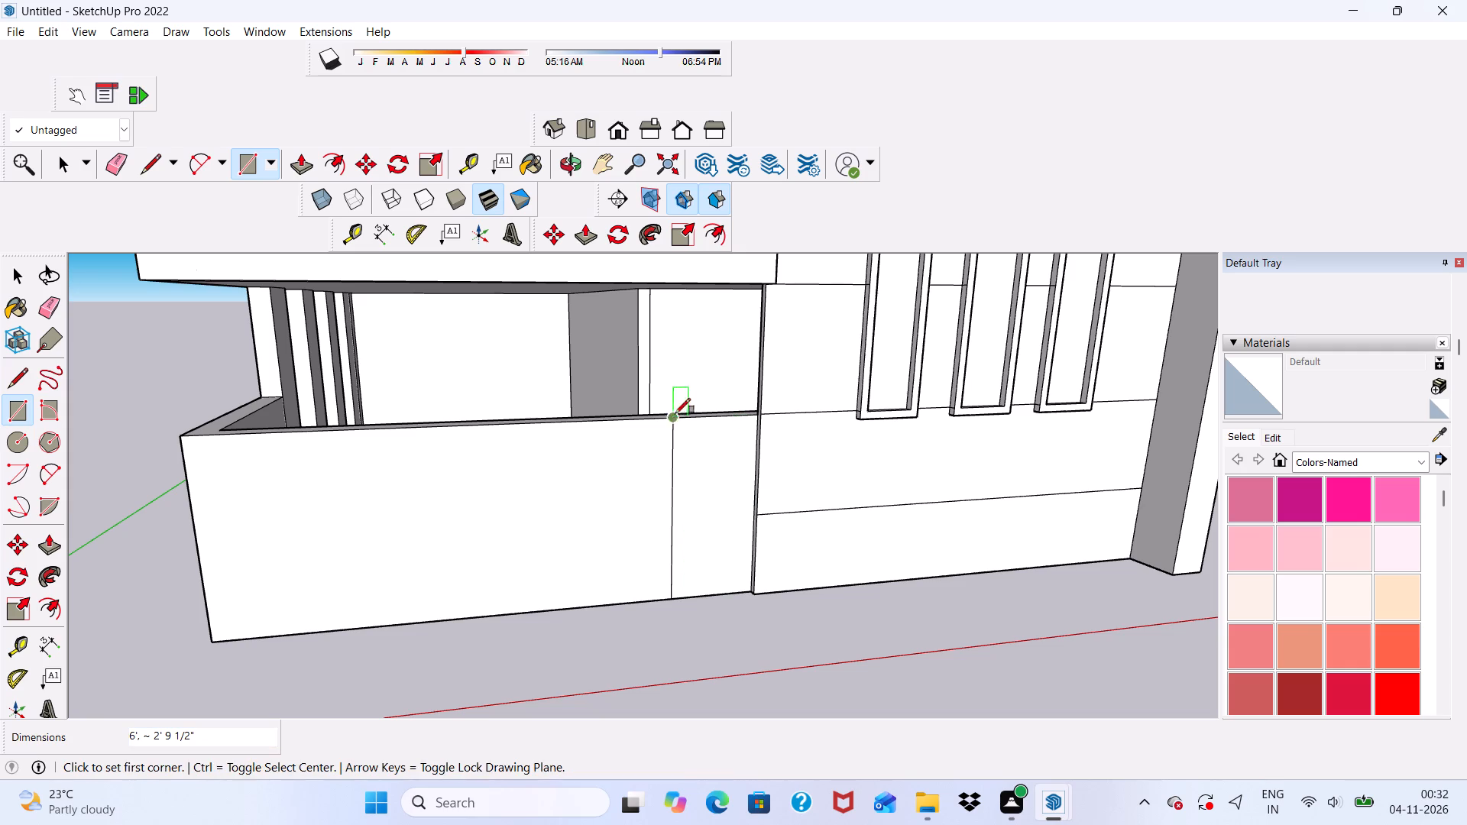
Push/Pull the wide rectangle beside the banded wall out 9" to form a pier.
{"action": "left_click", "coordinate": [299, 156]}
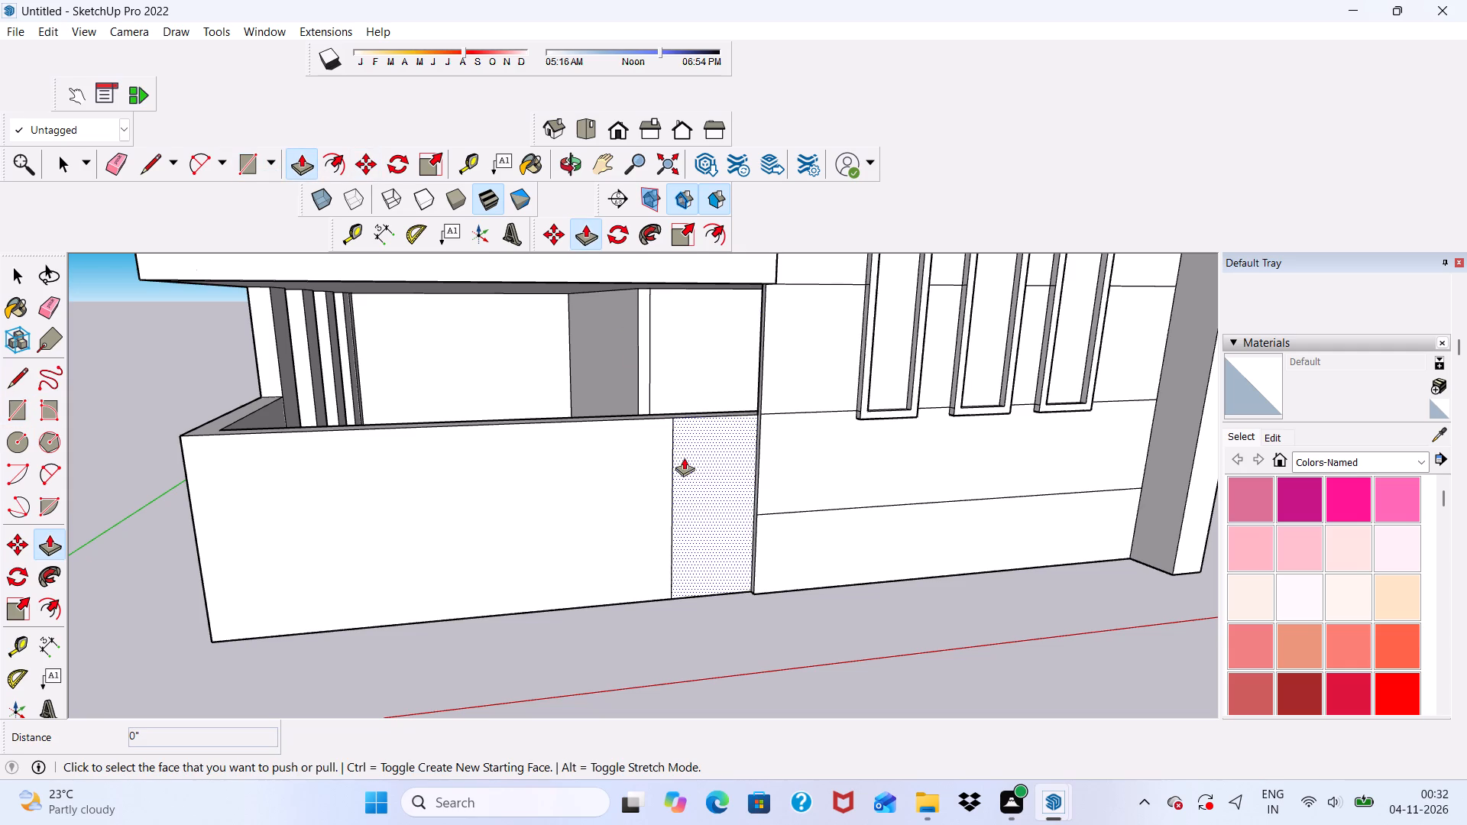
{"action": "left_click", "coordinate": [684, 458]}
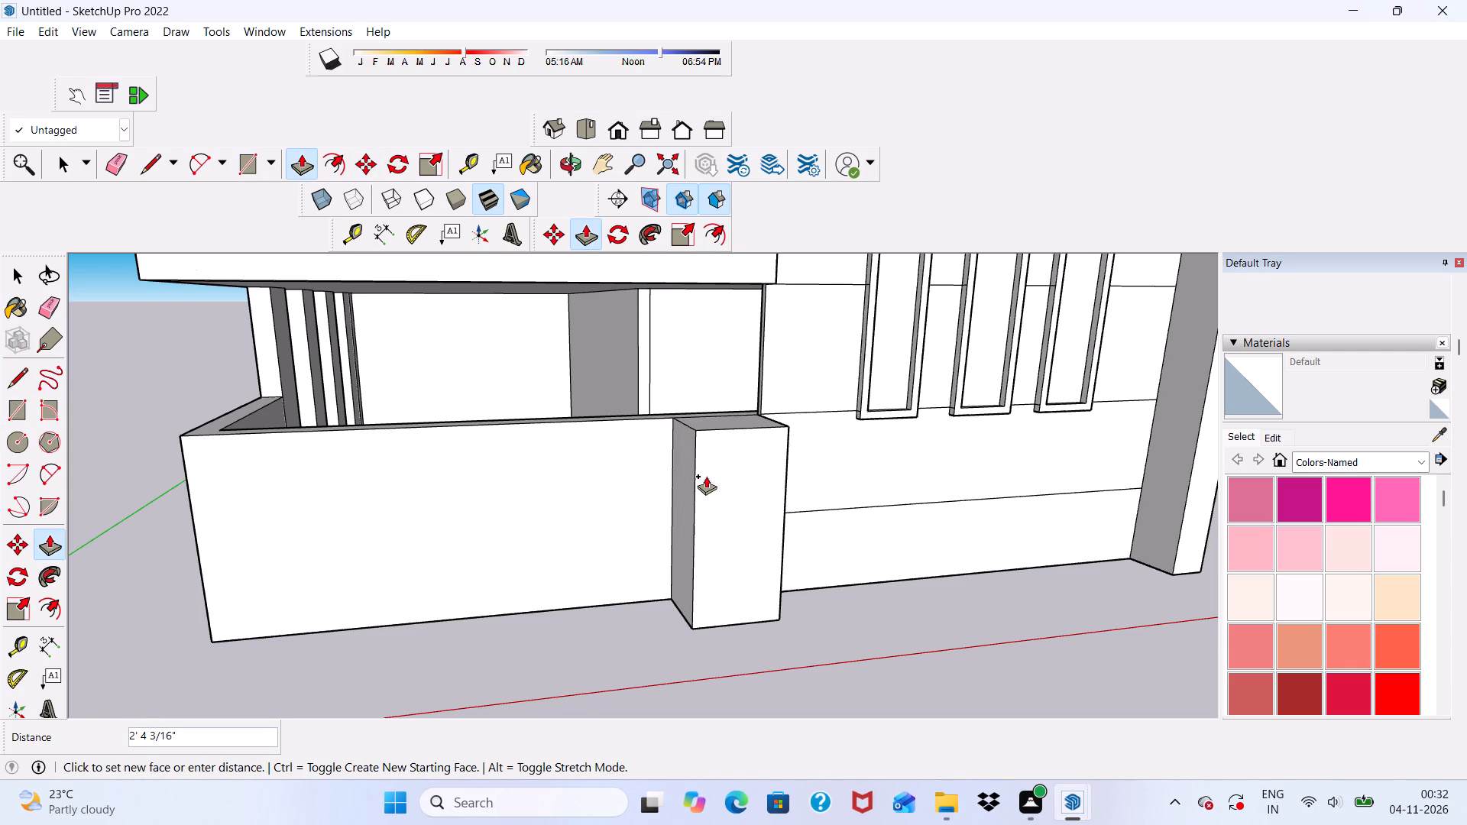
{"action": "type", "text": "9\""}
{"action": "key", "text": "Return"}
Push/Pull the top face of the wide pier up about 1' 11 7/16" above the low wall.
{"action": "scroll", "coordinate": [649, 492], "scroll_direction": "up", "scroll_amount": 1}
{"action": "middle_click_drag", "start_coordinate": [686, 401], "coordinate": [651, 519]}
{"action": "scroll", "coordinate": [656, 543], "scroll_direction": "up", "scroll_amount": 4}
{"action": "left_click", "coordinate": [669, 537]}
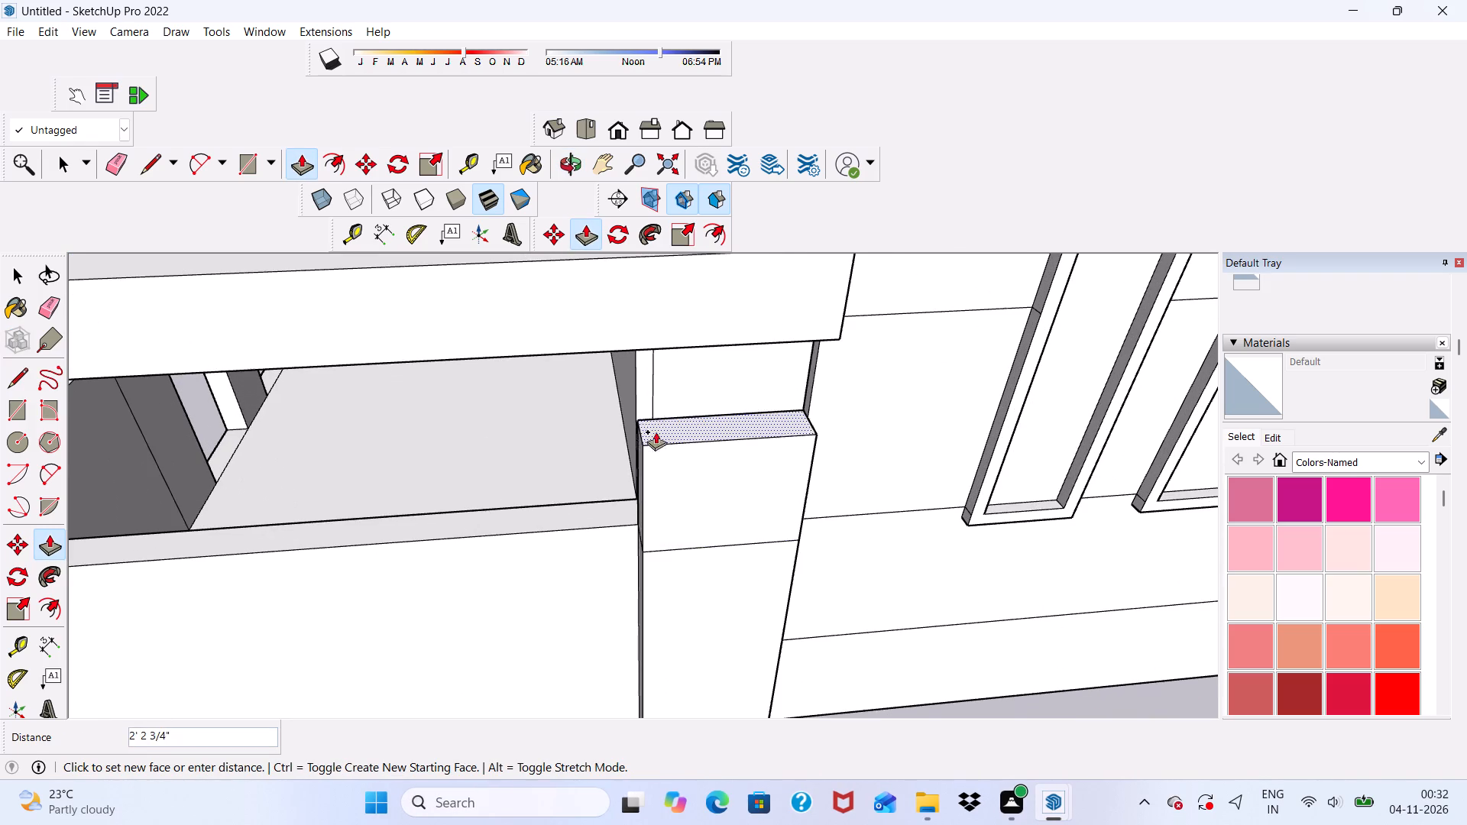
{"action": "scroll", "coordinate": [656, 432], "scroll_direction": "down", "scroll_amount": 2}
{"action": "middle_click_drag", "start_coordinate": [661, 438], "coordinate": [688, 326]}
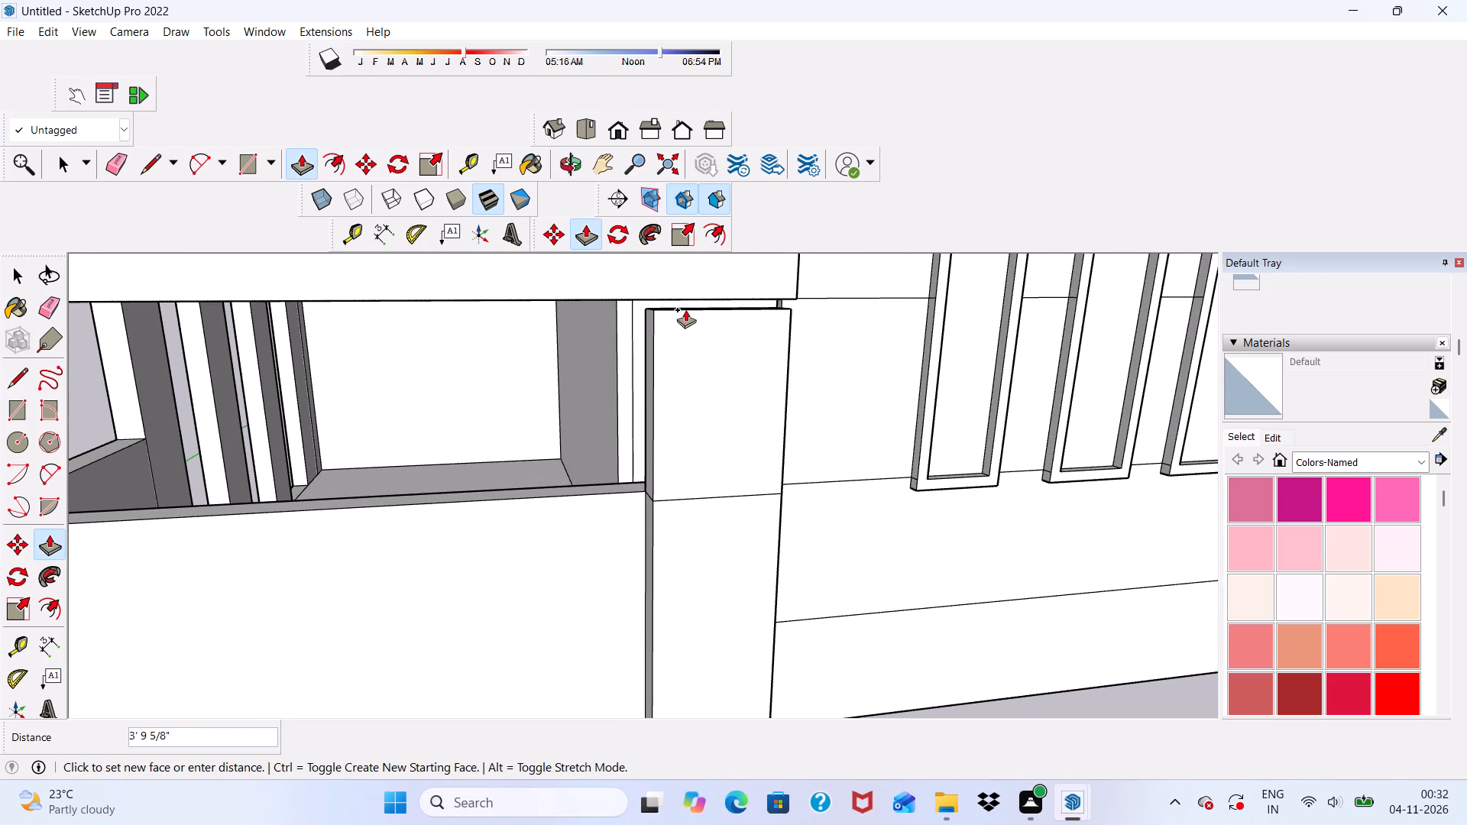
{"action": "middle_click_drag", "start_coordinate": [685, 309], "coordinate": [737, 332]}
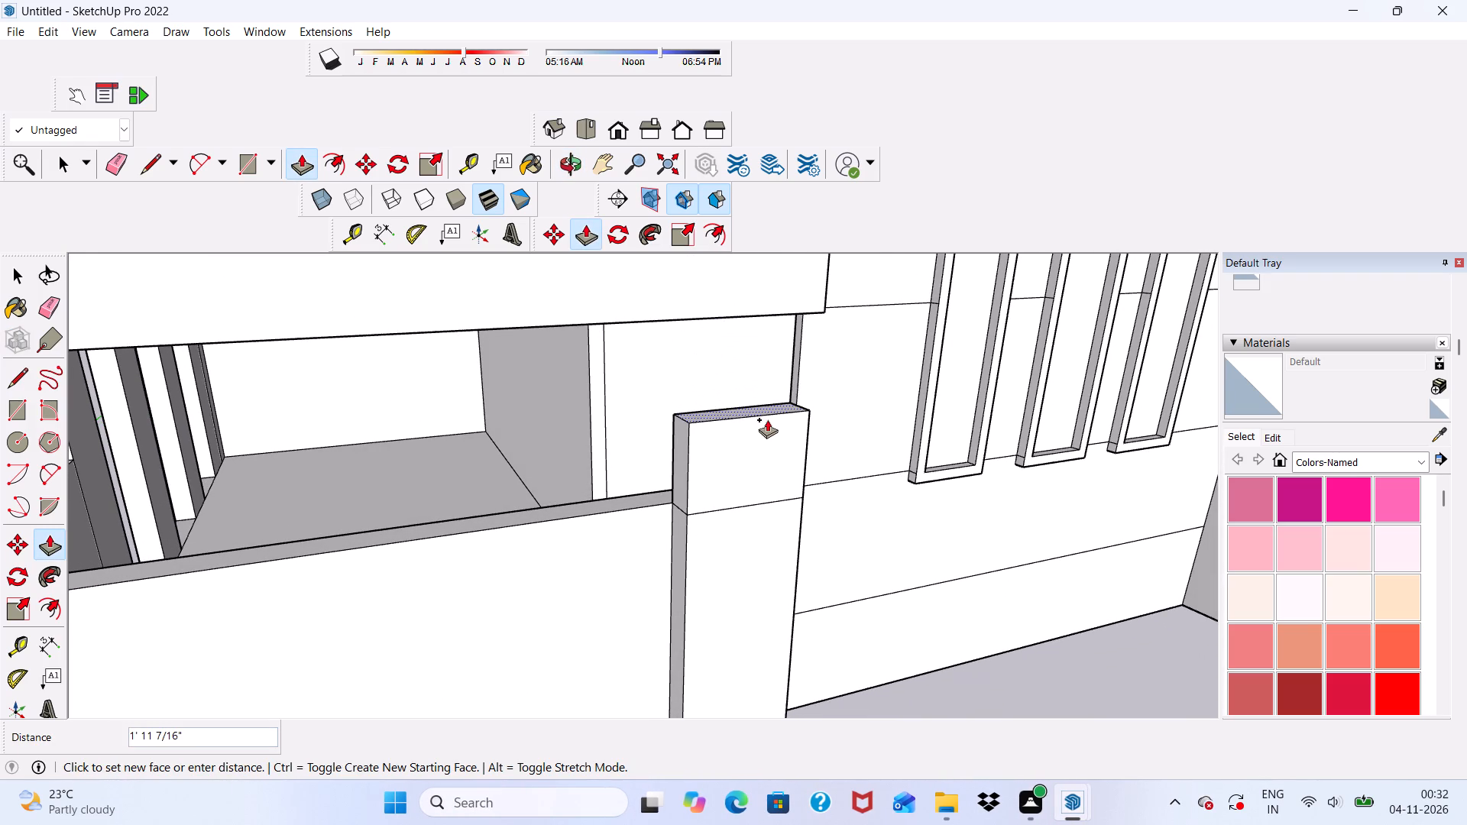
{"action": "left_click", "coordinate": [767, 419]}
Draw a full-height rectangle 6' by about 11" on the low wall's front face at its outer corner.
{"action": "scroll", "coordinate": [767, 414], "scroll_direction": "down", "scroll_amount": 2}
{"action": "middle_click_drag", "start_coordinate": [766, 422], "coordinate": [755, 370]}
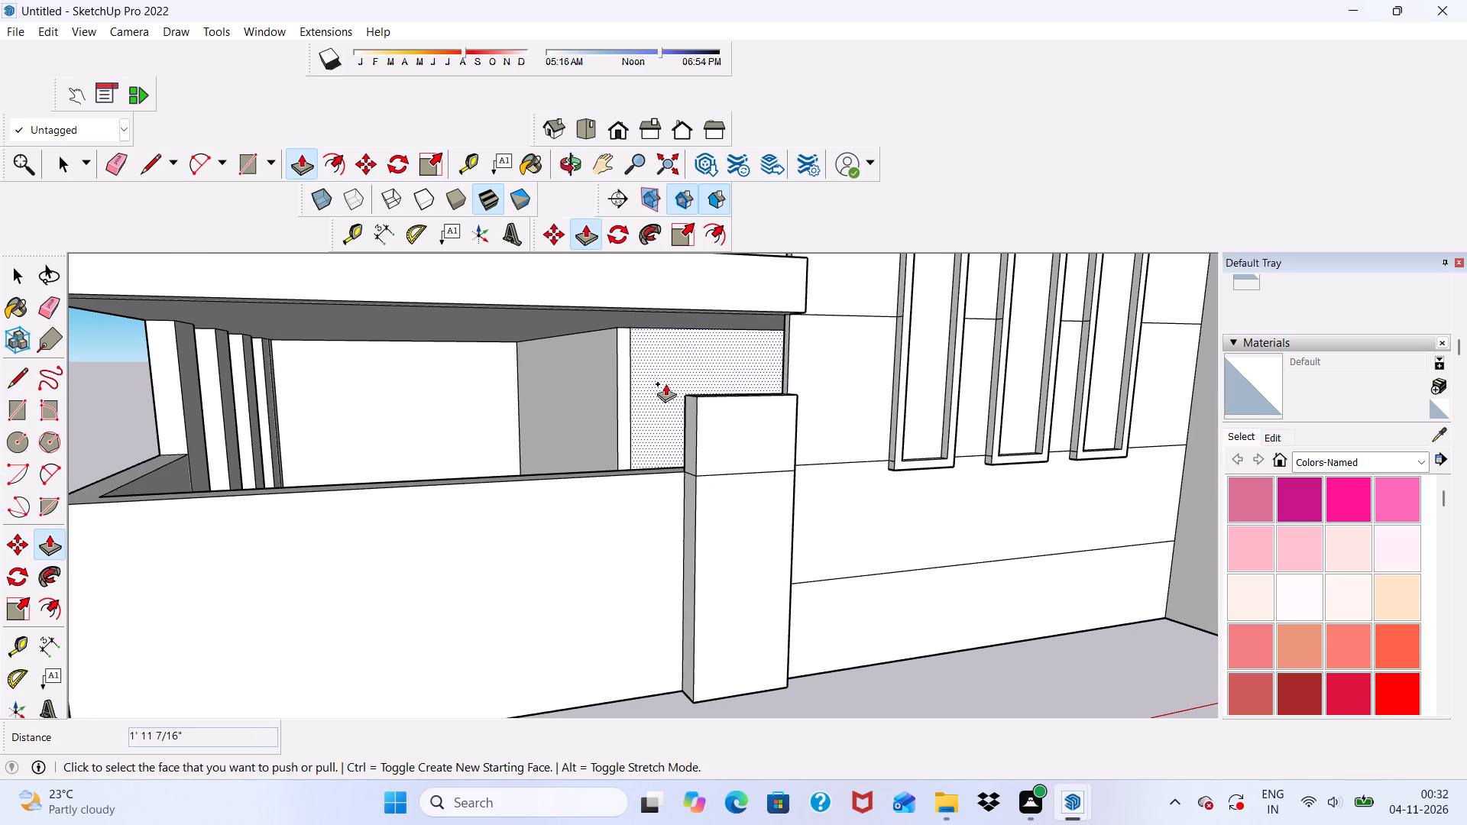
{"action": "left_click_drag", "start_coordinate": [239, 166], "coordinate": [267, 172]}
{"action": "scroll", "coordinate": [737, 344], "scroll_direction": "down", "scroll_amount": 5}
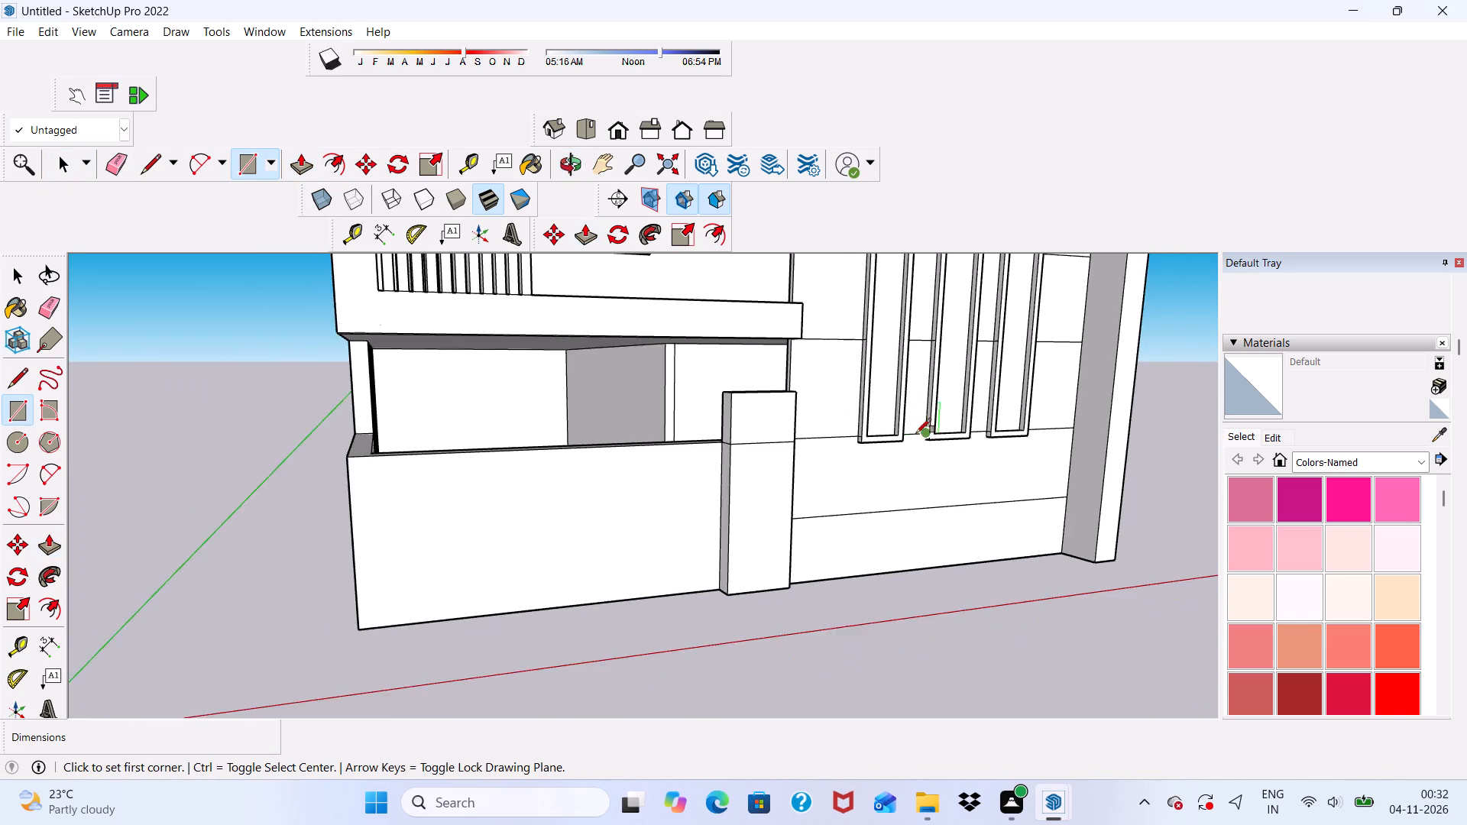
{"action": "scroll", "coordinate": [431, 450], "scroll_direction": "up", "scroll_amount": 3}
{"action": "left_click", "coordinate": [409, 458]}
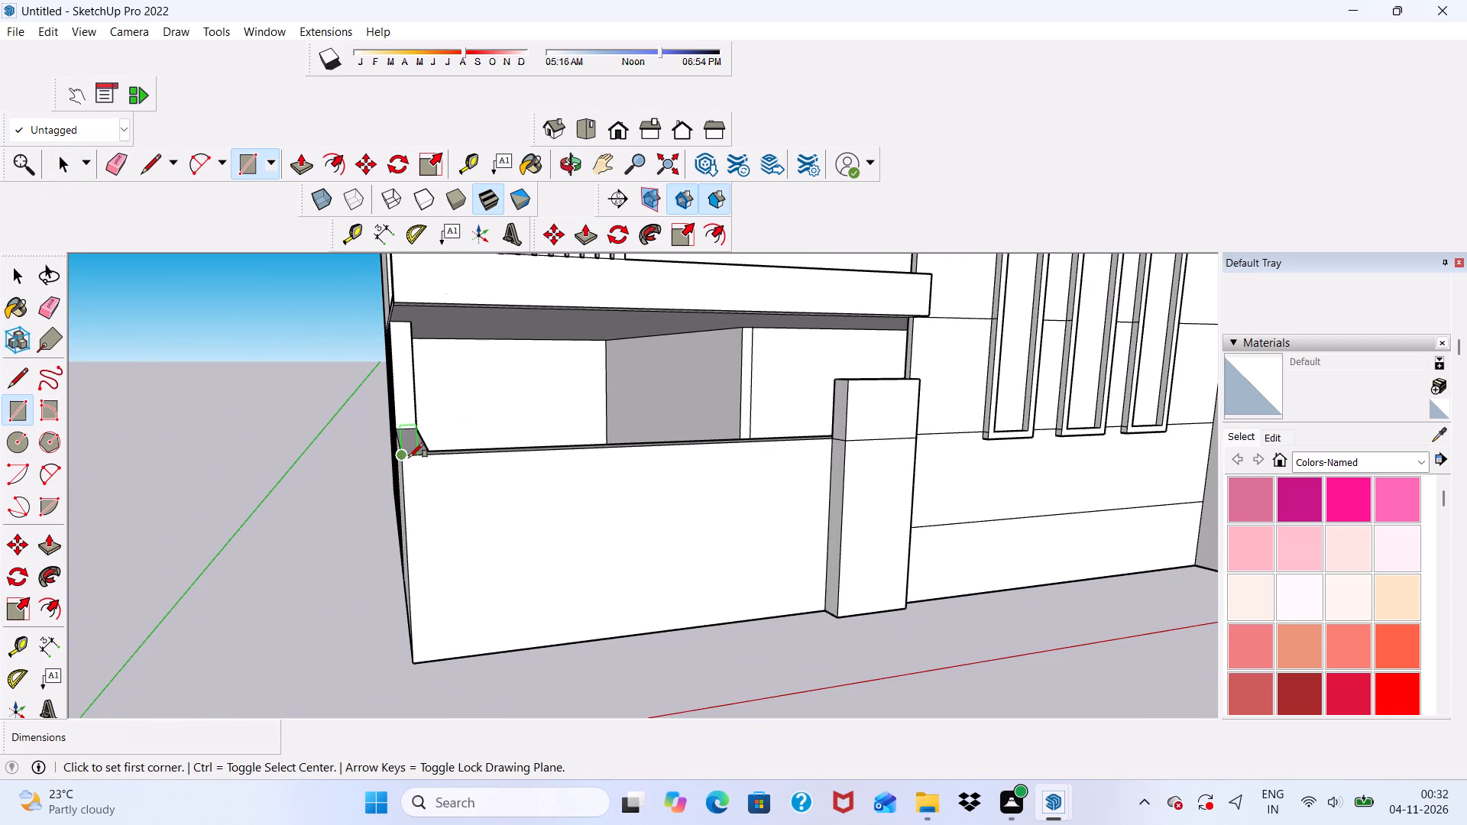
{"action": "scroll", "coordinate": [455, 562], "scroll_direction": "up", "scroll_amount": 1}
{"action": "scroll", "coordinate": [463, 659], "scroll_direction": "up", "scroll_amount": 3}
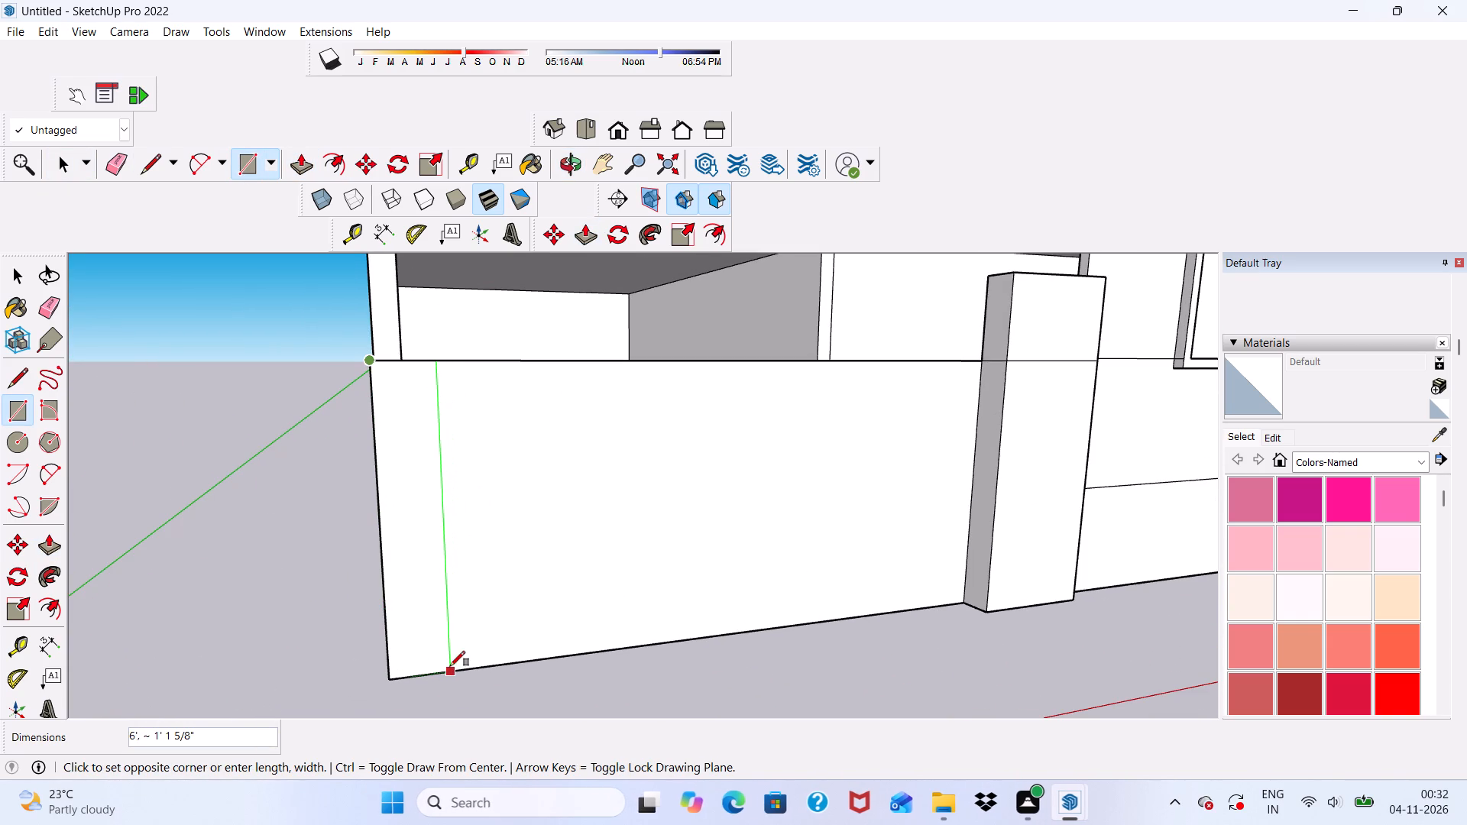
{"action": "left_click", "coordinate": [439, 669]}
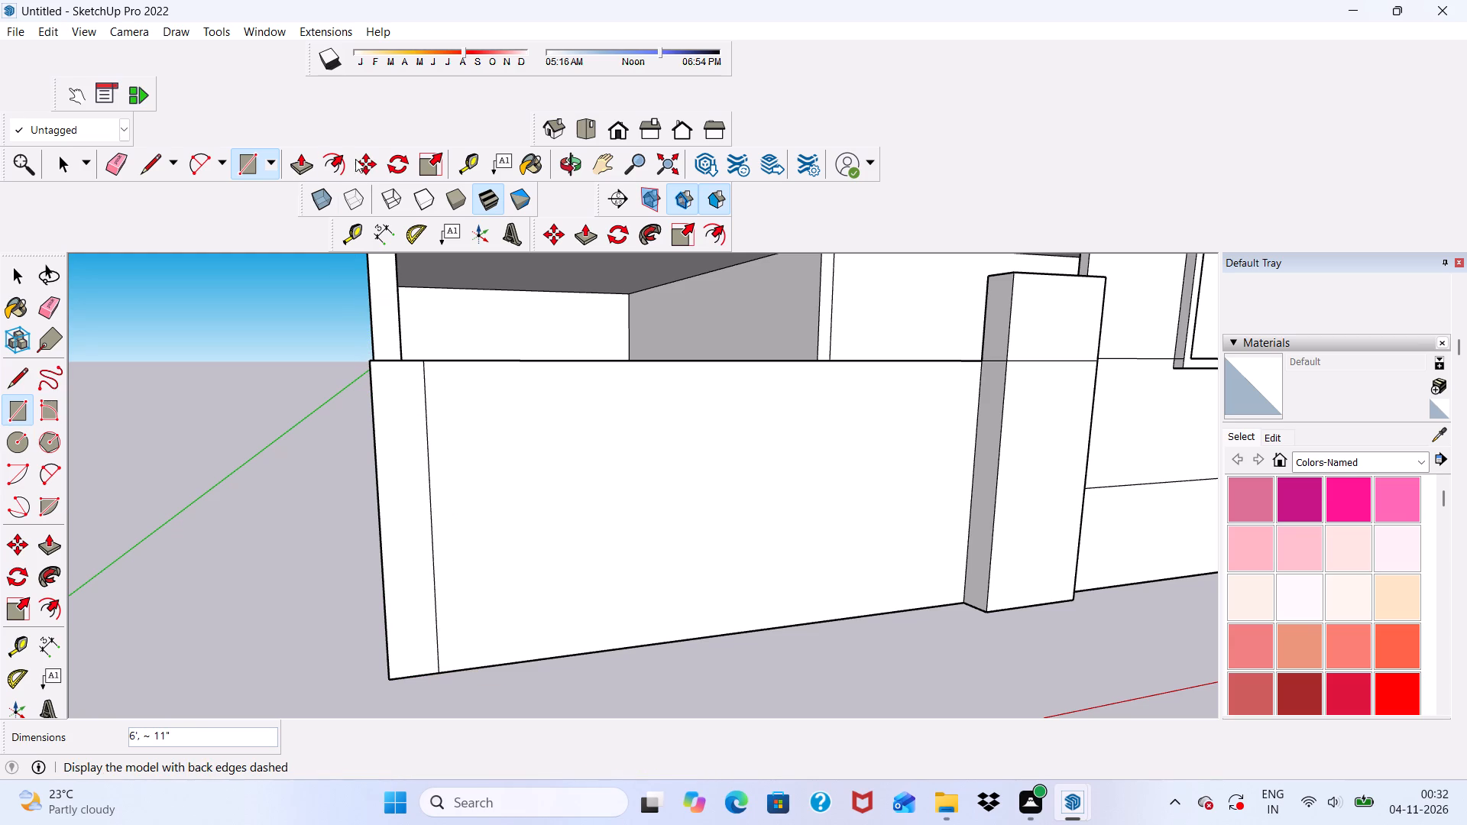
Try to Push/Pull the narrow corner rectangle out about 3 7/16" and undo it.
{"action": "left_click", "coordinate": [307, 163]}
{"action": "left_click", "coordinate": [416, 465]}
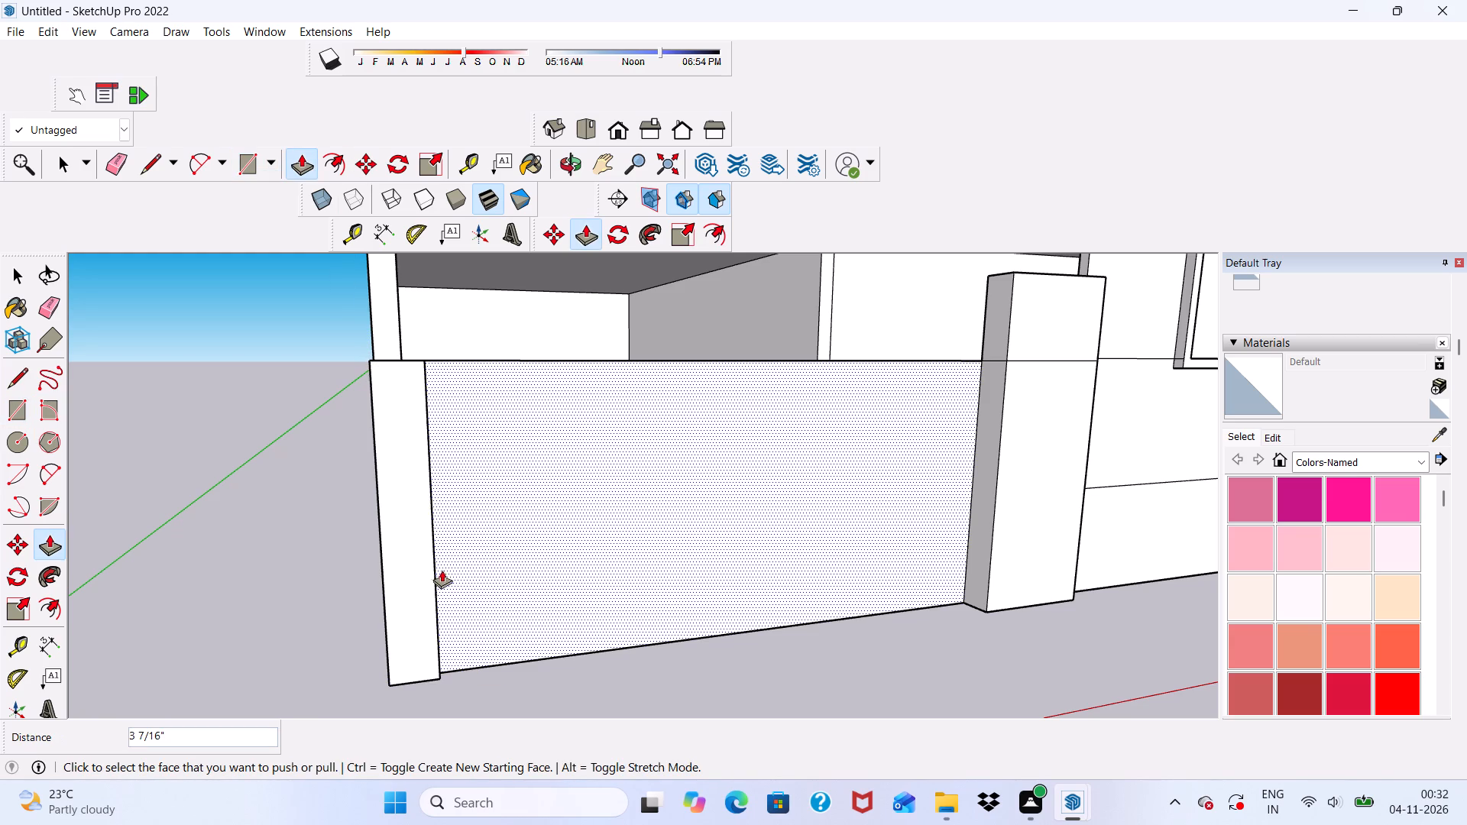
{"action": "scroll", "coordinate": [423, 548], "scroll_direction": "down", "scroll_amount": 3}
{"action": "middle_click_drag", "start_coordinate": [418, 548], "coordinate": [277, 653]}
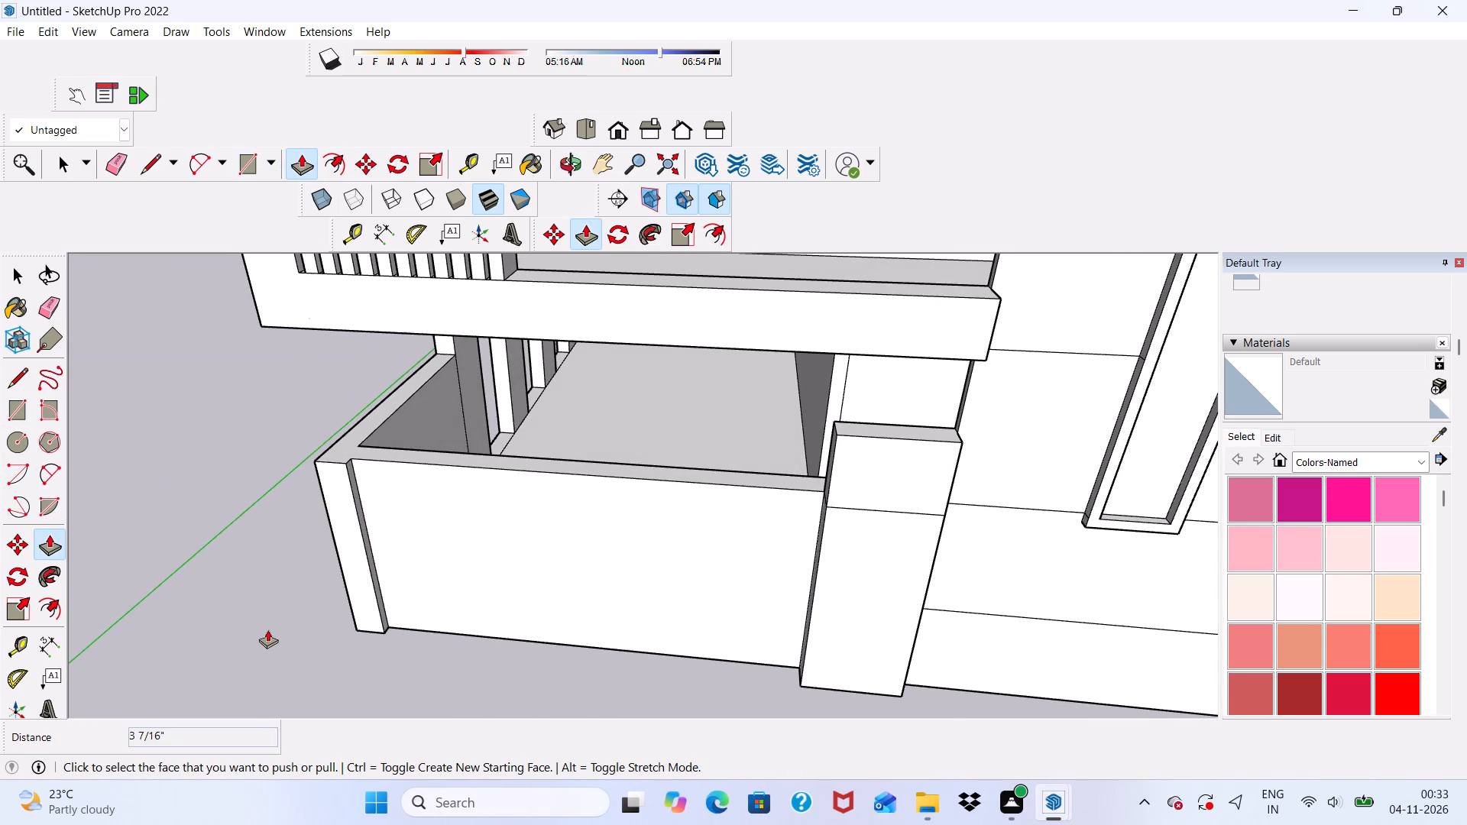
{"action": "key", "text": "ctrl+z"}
Push/Pull the narrow rectangle at the low wall's outer corner out 9" to form a second pier.
{"action": "scroll", "coordinate": [309, 545], "scroll_direction": "up", "scroll_amount": 3}
{"action": "left_click", "coordinate": [358, 518]}
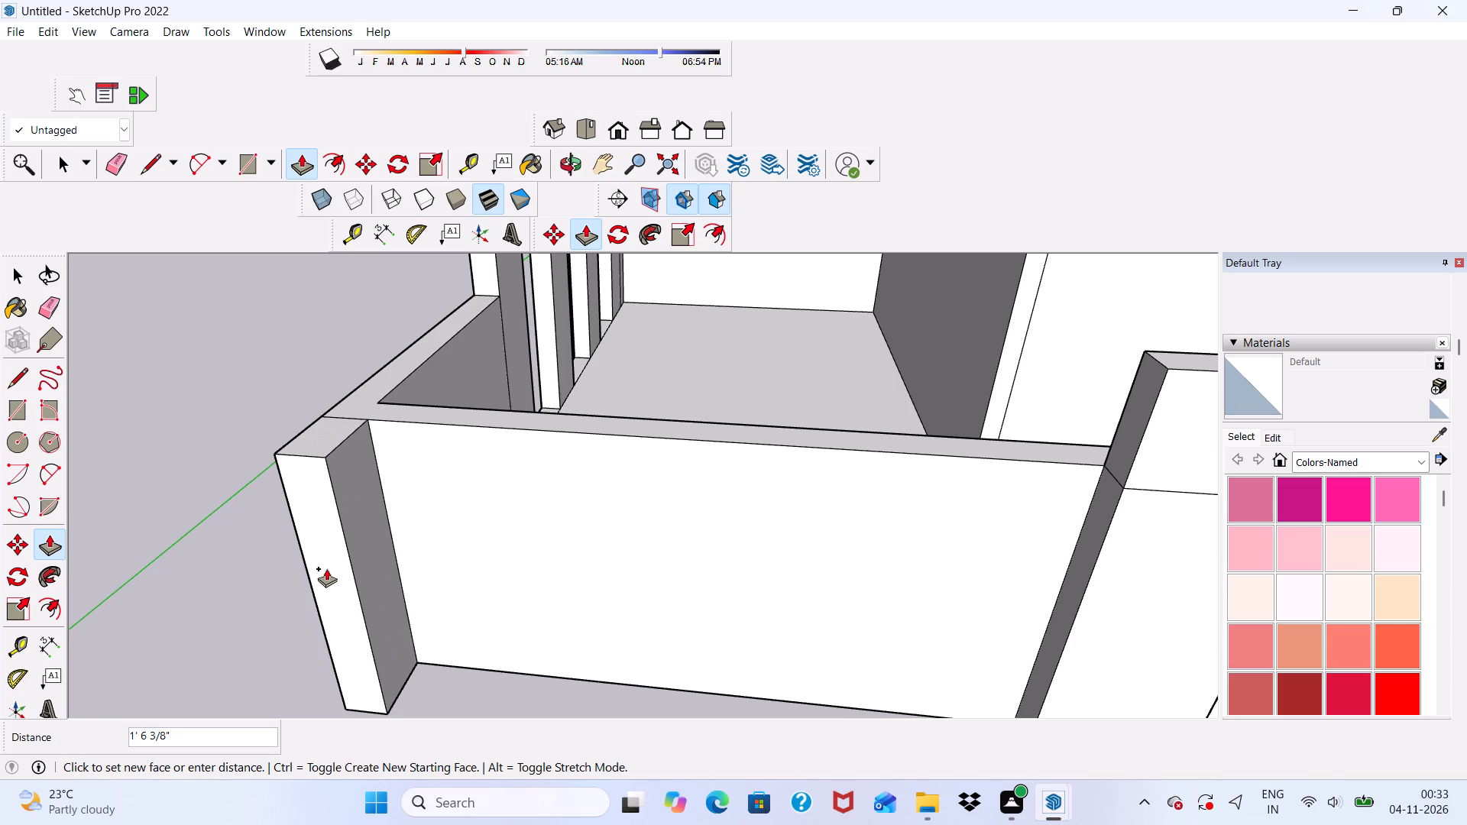
{"action": "type", "text": "9\""}
{"action": "key", "text": "Return"}
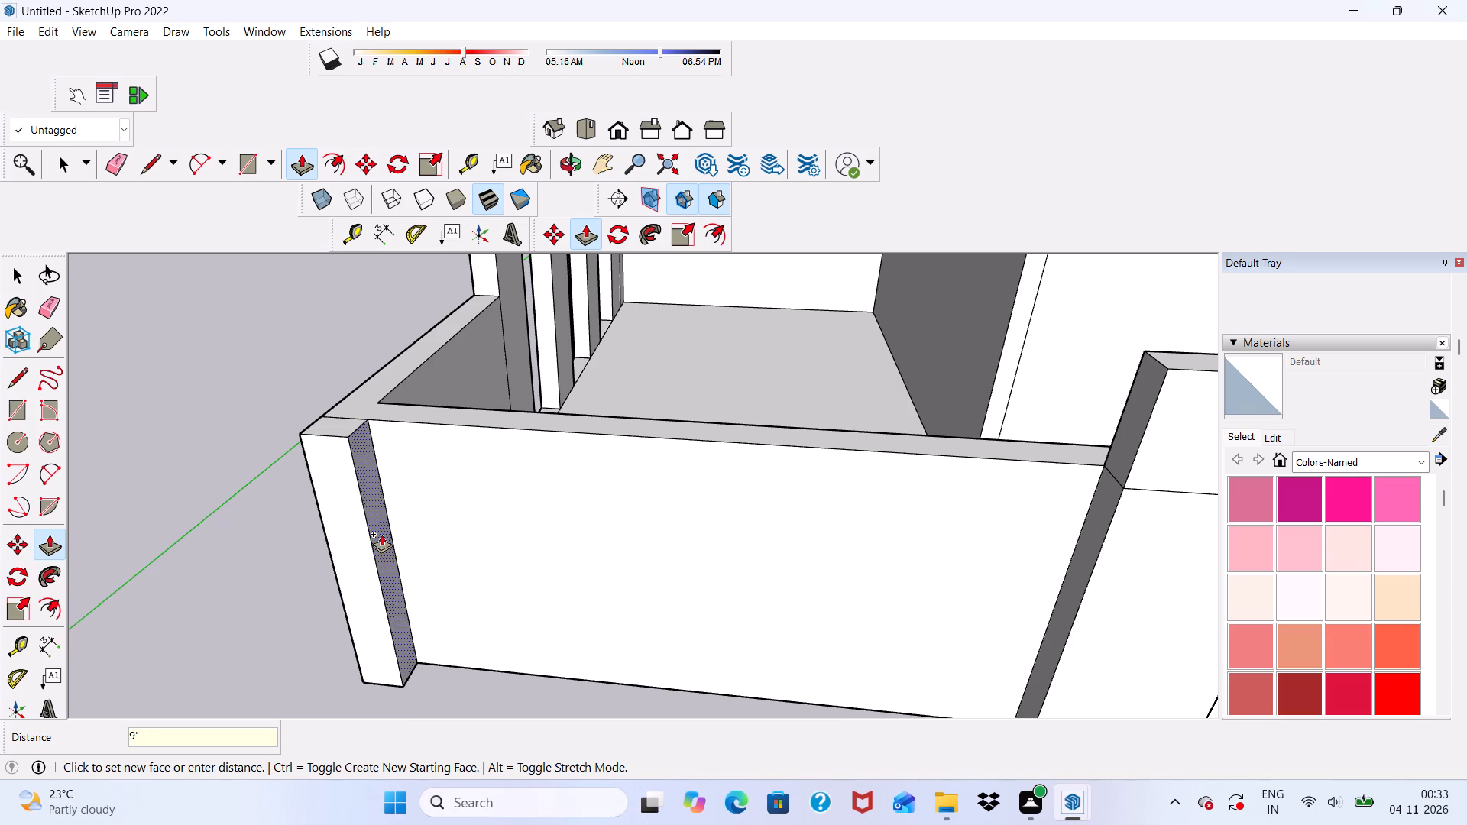
Push/Pull the narrow corner pier's top face up 1' 11 7/16" to match the wide pier's height.
{"action": "scroll", "coordinate": [375, 375], "scroll_direction": "up", "scroll_amount": 5}
{"action": "scroll", "coordinate": [303, 451], "scroll_direction": "up", "scroll_amount": 4}
{"action": "left_click", "coordinate": [296, 468]}
{"action": "scroll", "coordinate": [335, 300], "scroll_direction": "down", "scroll_amount": 4}
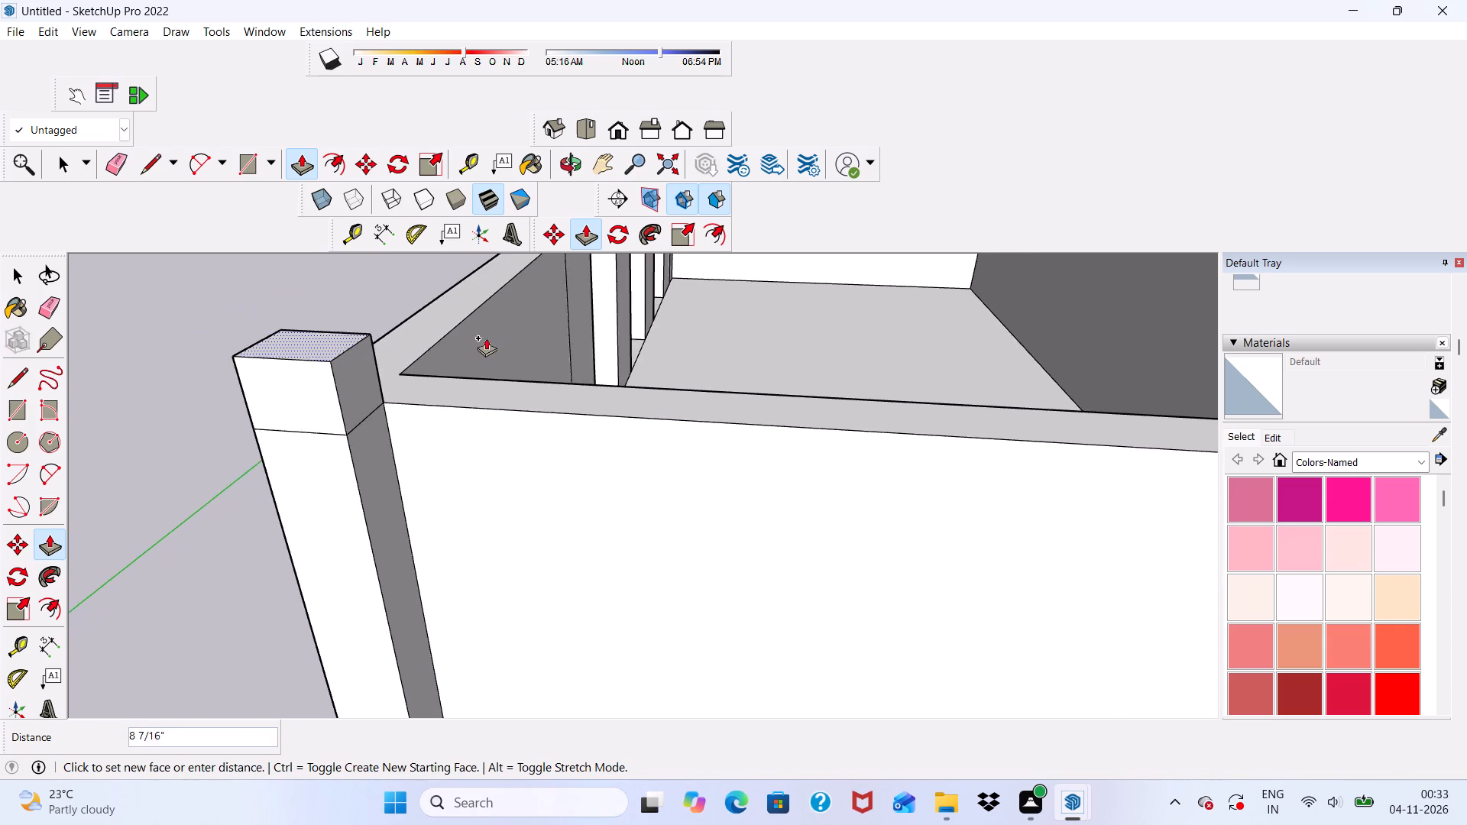
{"action": "scroll", "coordinate": [478, 345], "scroll_direction": "down", "scroll_amount": 10}
{"action": "scroll", "coordinate": [919, 351], "scroll_direction": "up", "scroll_amount": 3}
{"action": "left_click", "coordinate": [912, 347]}
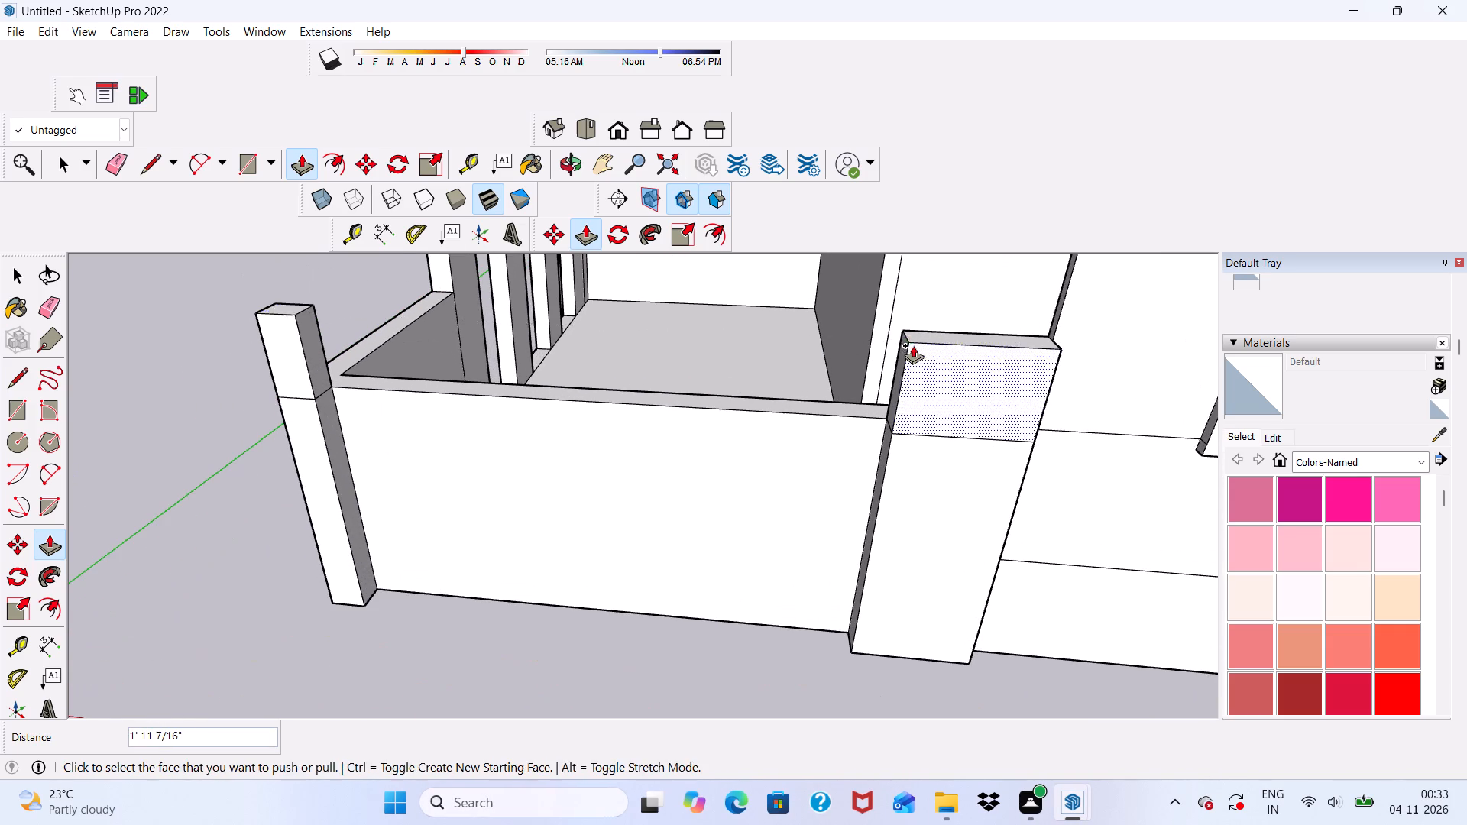
Draw a rectangle 9" by about 4 7/8" at the top of the narrow pier's inner side face.
{"action": "scroll", "coordinate": [898, 364], "scroll_direction": "down", "scroll_amount": 3}
{"action": "middle_click_drag", "start_coordinate": [827, 411], "coordinate": [834, 298]}
{"action": "scroll", "coordinate": [834, 298], "scroll_direction": "up", "scroll_amount": 1}
{"action": "scroll", "coordinate": [827, 303], "scroll_direction": "down", "scroll_amount": 4}
{"action": "middle_click_drag", "start_coordinate": [704, 338], "coordinate": [763, 328]}
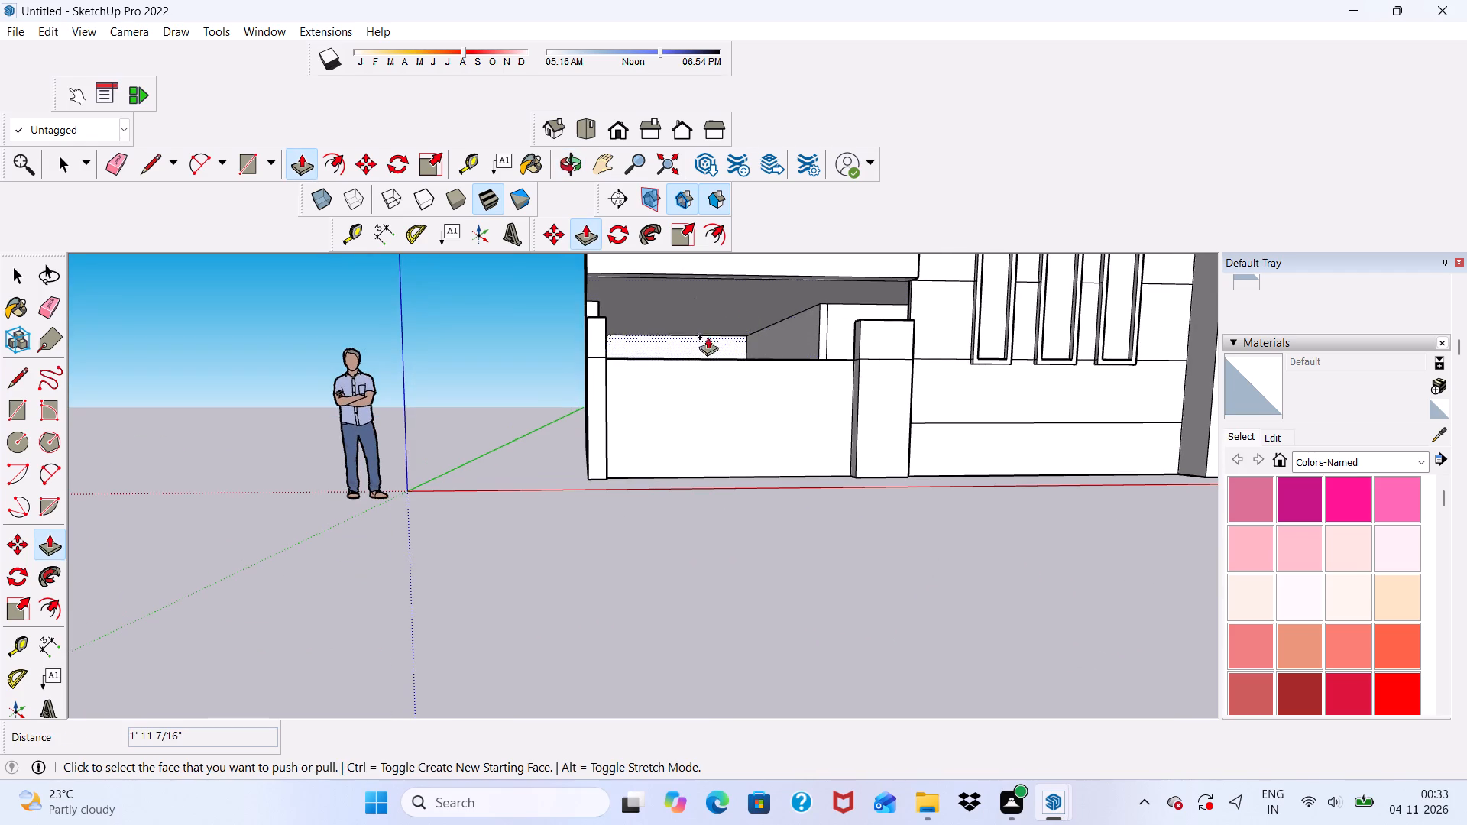
{"action": "left_click", "coordinate": [248, 155]}
{"action": "middle_click_drag", "start_coordinate": [652, 230], "coordinate": [529, 316]}
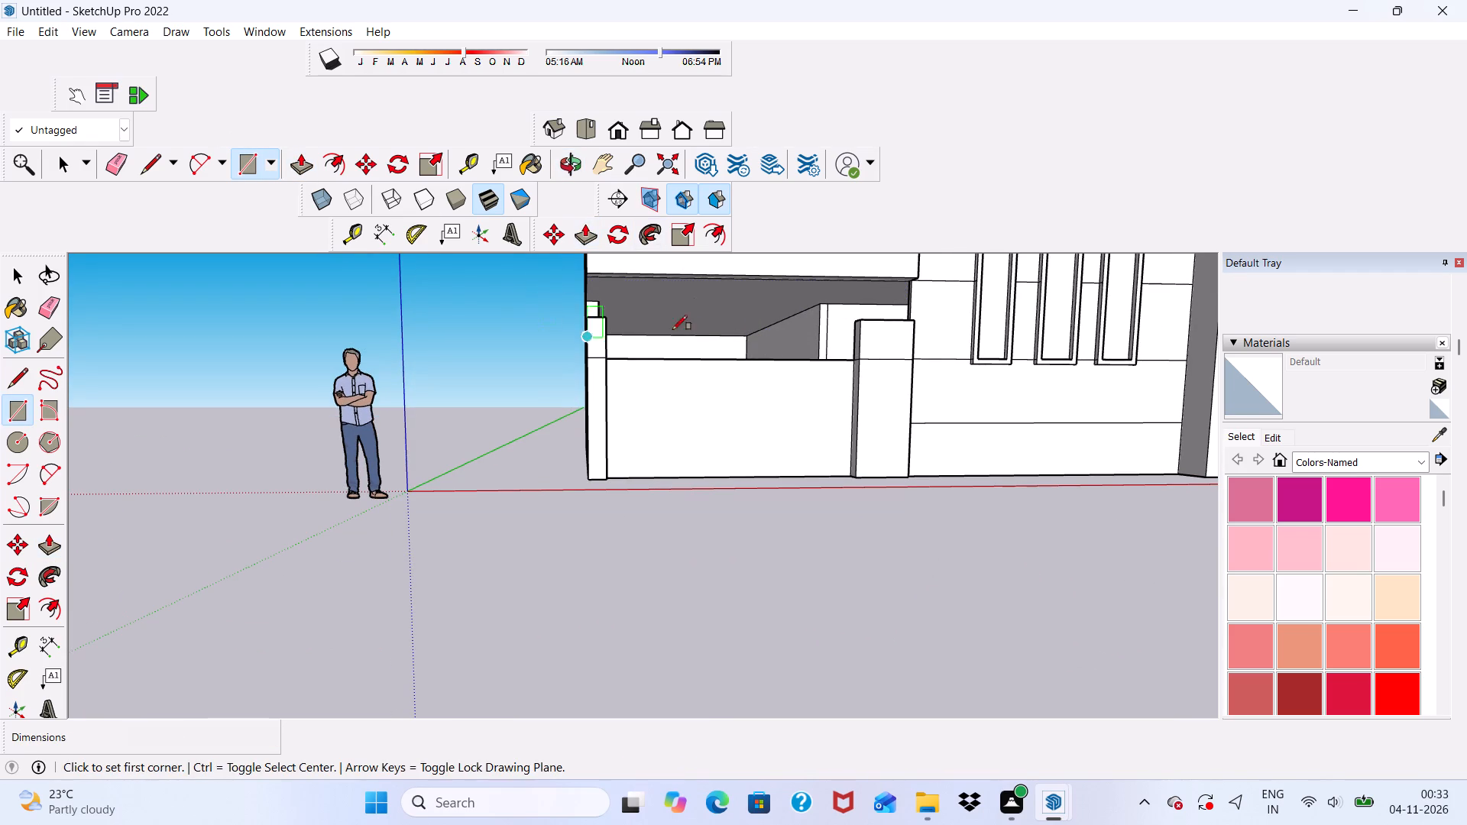
{"action": "middle_click_drag", "start_coordinate": [723, 330], "coordinate": [500, 395]}
{"action": "scroll", "coordinate": [488, 359], "scroll_direction": "up", "scroll_amount": 12}
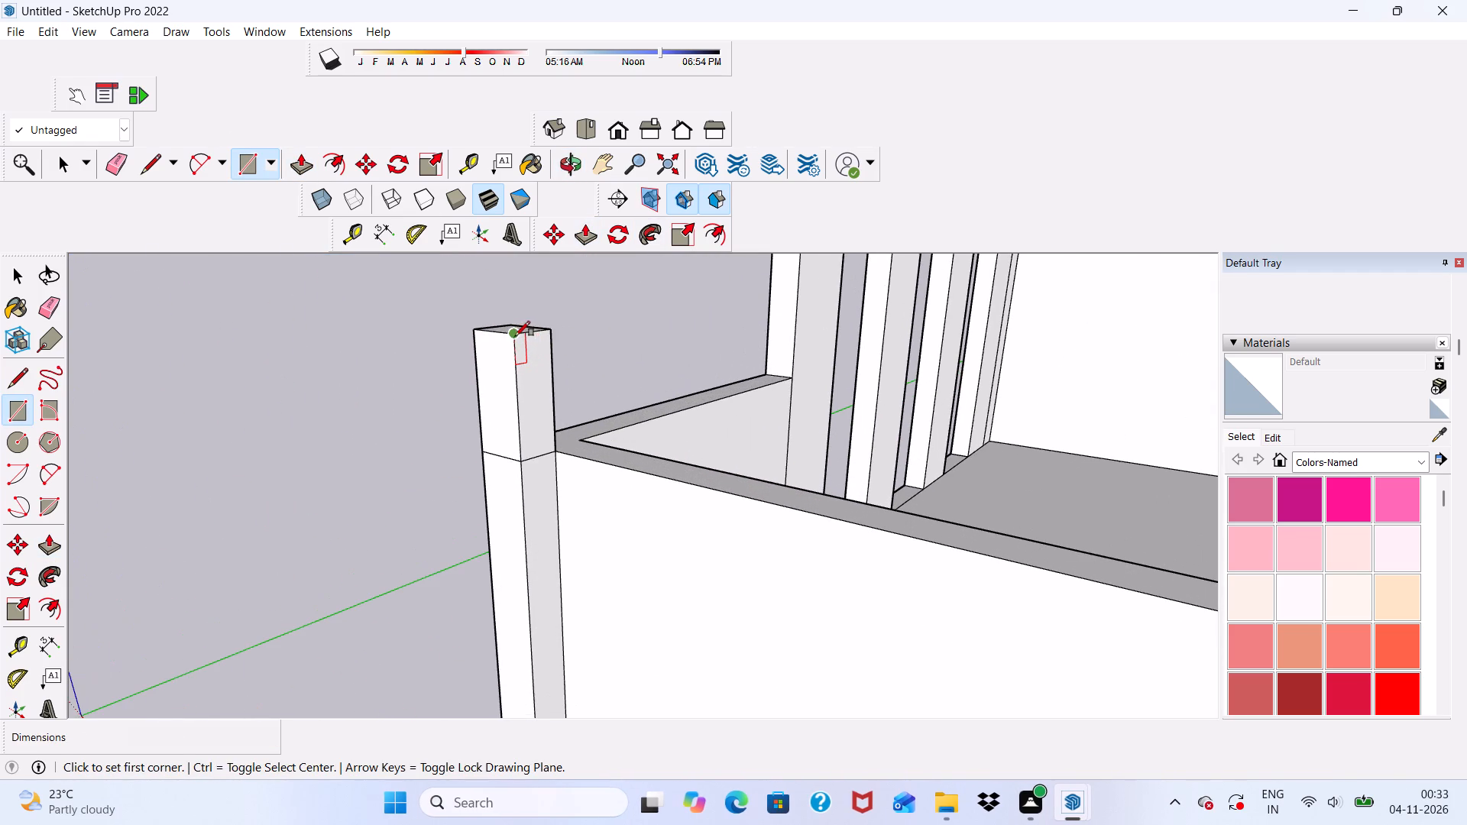
{"action": "left_click", "coordinate": [515, 336]}
{"action": "scroll", "coordinate": [526, 334], "scroll_direction": "down", "scroll_amount": 1}
{"action": "scroll", "coordinate": [539, 338], "scroll_direction": "up", "scroll_amount": 8}
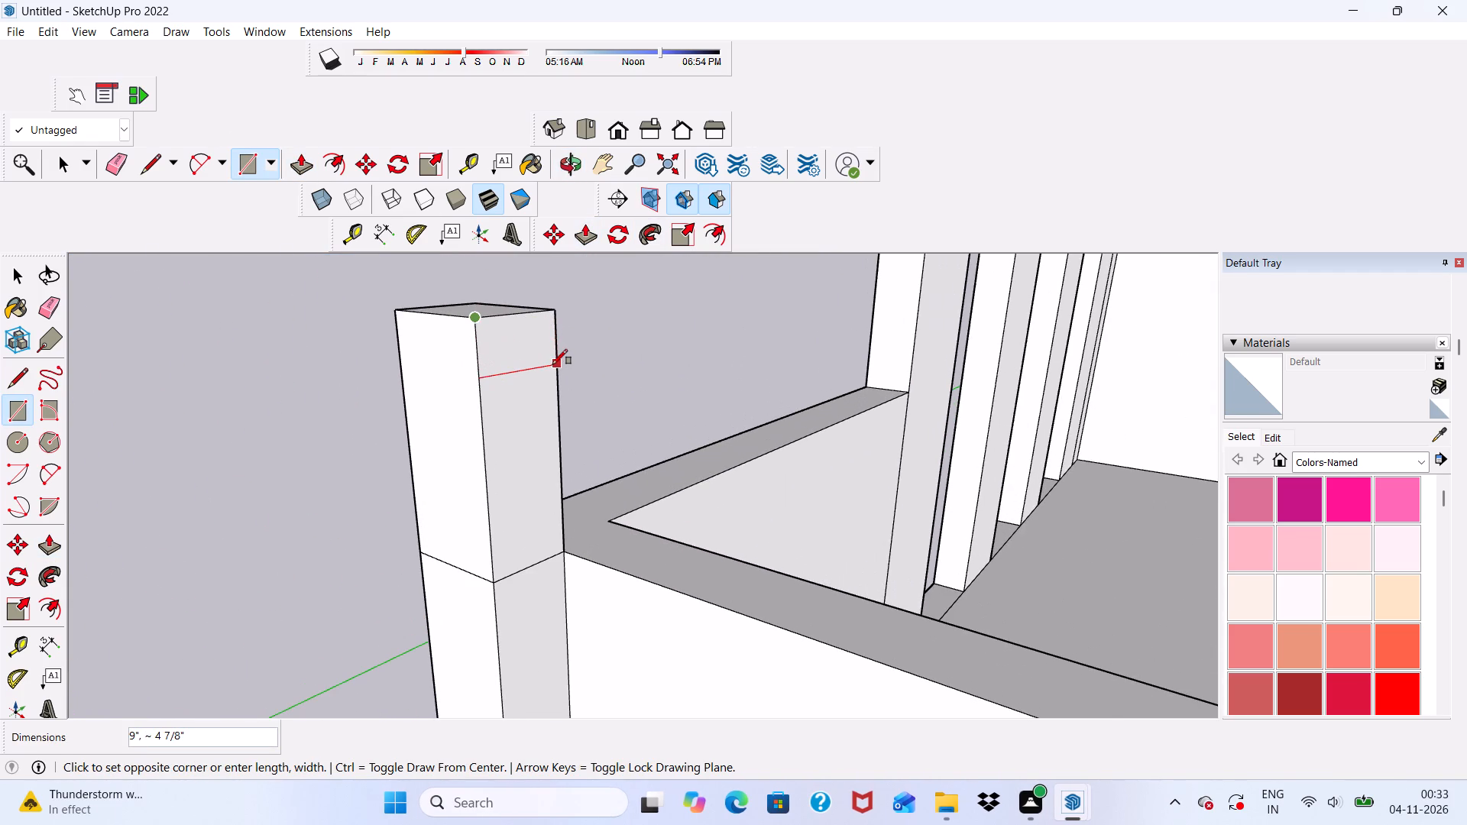
{"action": "left_click", "coordinate": [552, 364]}
Push/Pull the small top rectangle about 12' 9 1/8" across to the wide pier to form a connecting beam.
{"action": "left_click", "coordinate": [302, 164]}
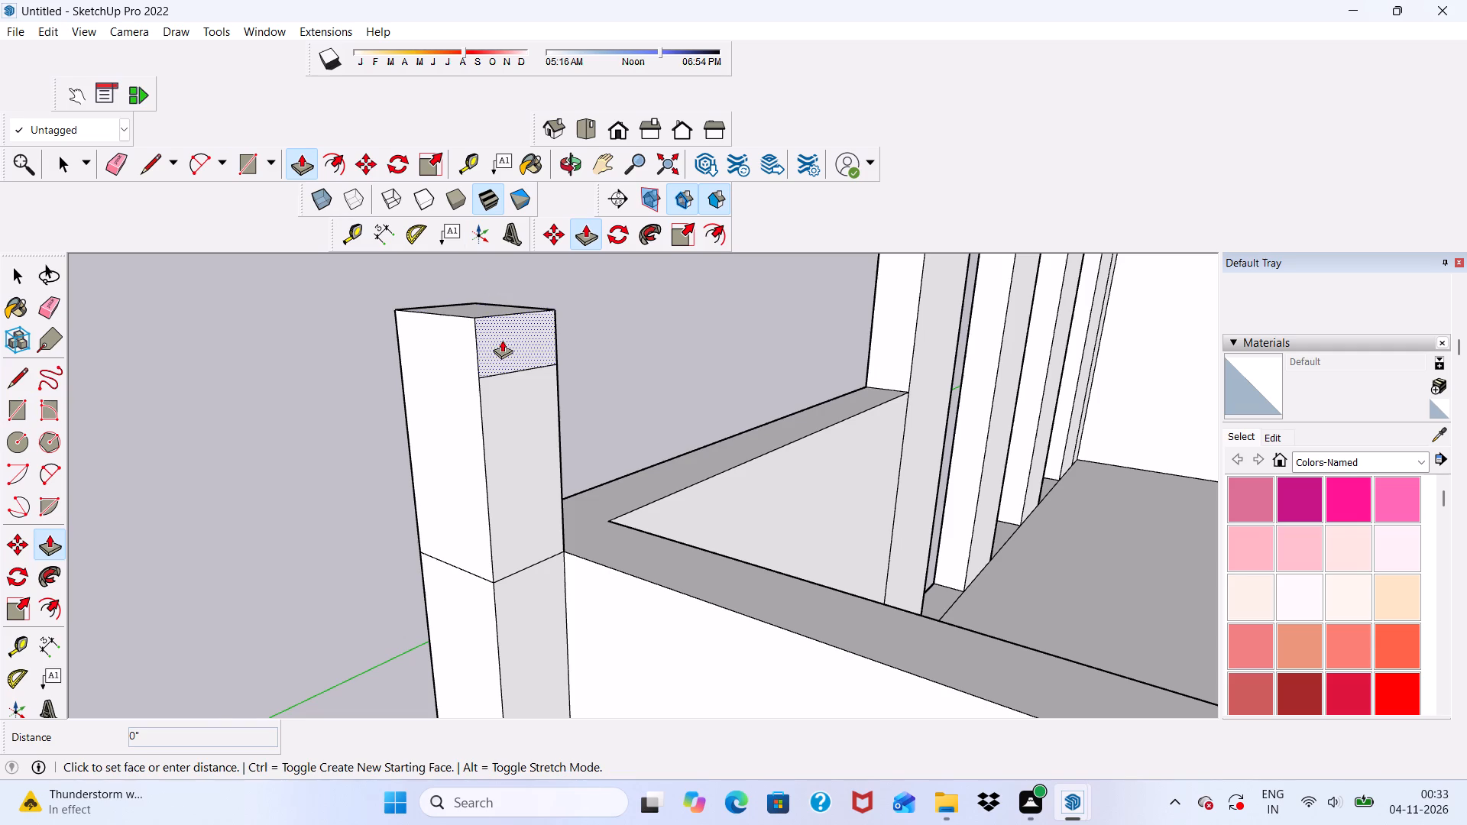
{"action": "left_click", "coordinate": [502, 340]}
{"action": "scroll", "coordinate": [538, 361], "scroll_direction": "down", "scroll_amount": 4}
{"action": "scroll", "coordinate": [645, 332], "scroll_direction": "down", "scroll_amount": 8}
{"action": "middle_click_drag", "start_coordinate": [766, 409], "coordinate": [951, 413]}
{"action": "scroll", "coordinate": [405, 295], "scroll_direction": "down", "scroll_amount": 2}
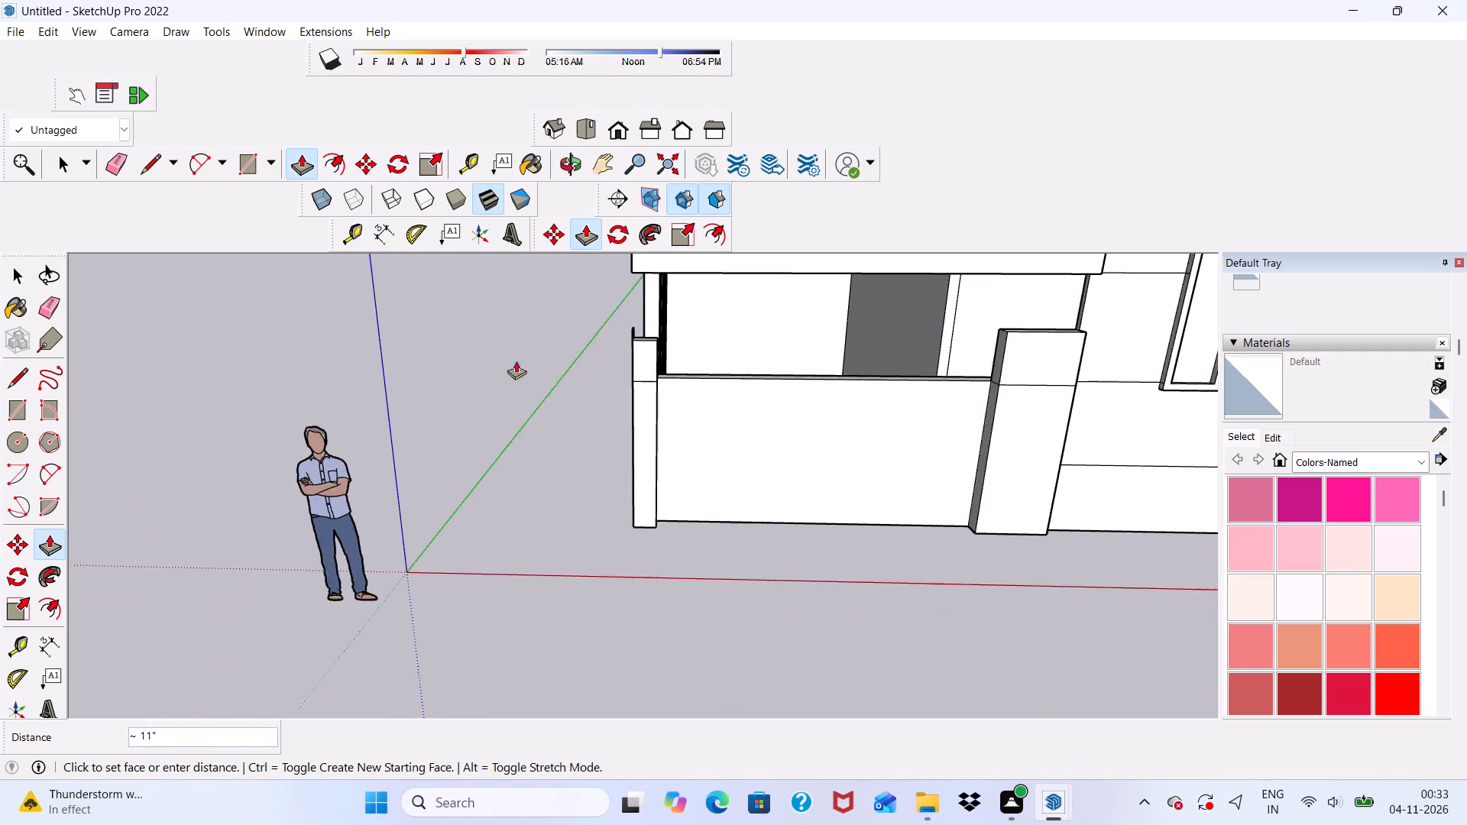
{"action": "scroll", "coordinate": [516, 361], "scroll_direction": "down", "scroll_amount": 6}
{"action": "scroll", "coordinate": [852, 310], "scroll_direction": "up", "scroll_amount": 14}
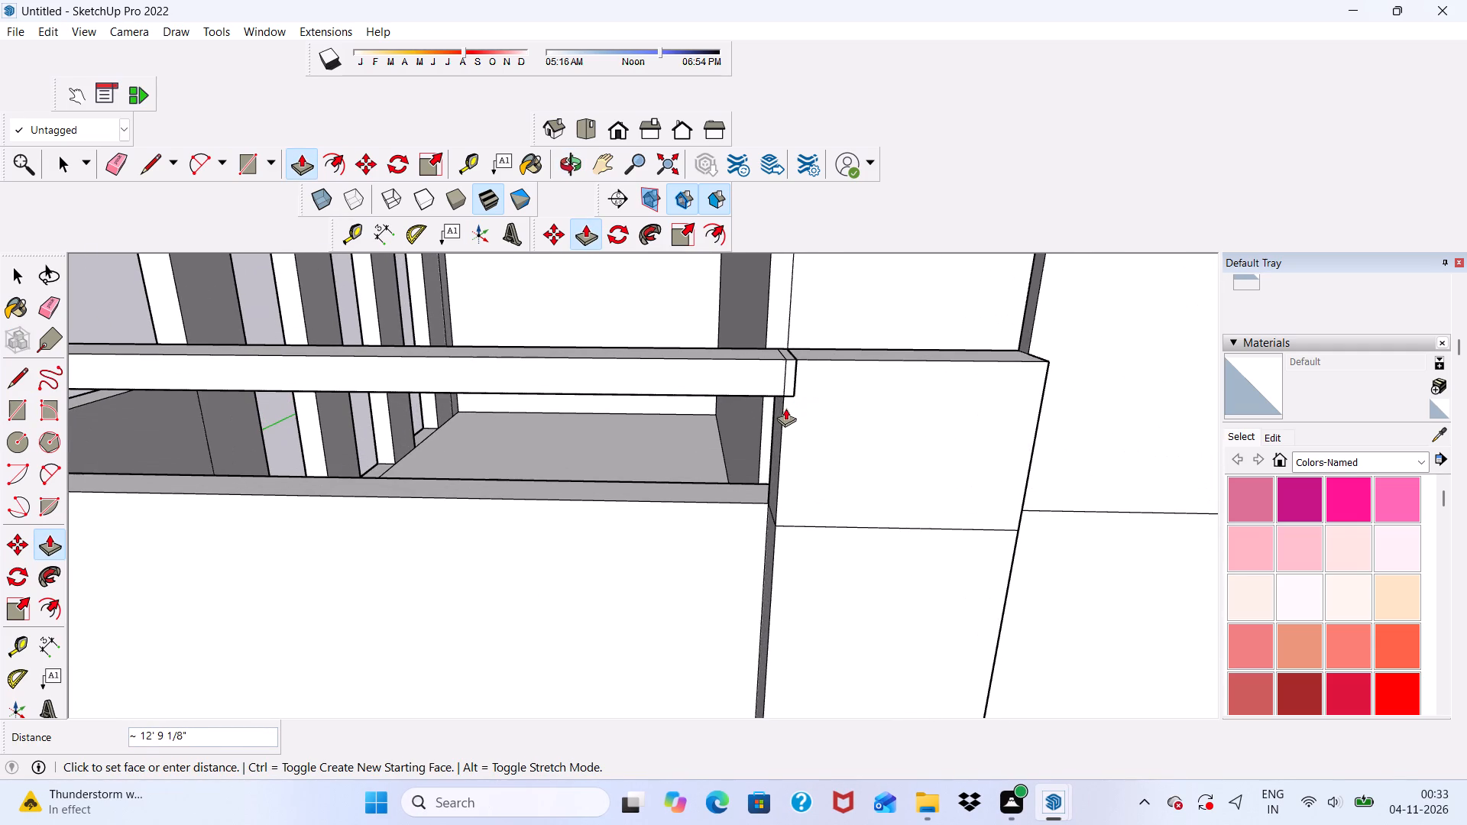
{"action": "left_click", "coordinate": [784, 408]}
Erase the horizontal seam lines across the front and inner side of the narrow corner pier.
{"action": "scroll", "coordinate": [794, 325], "scroll_direction": "down", "scroll_amount": 3}
{"action": "middle_click_drag", "start_coordinate": [801, 341], "coordinate": [790, 255]}
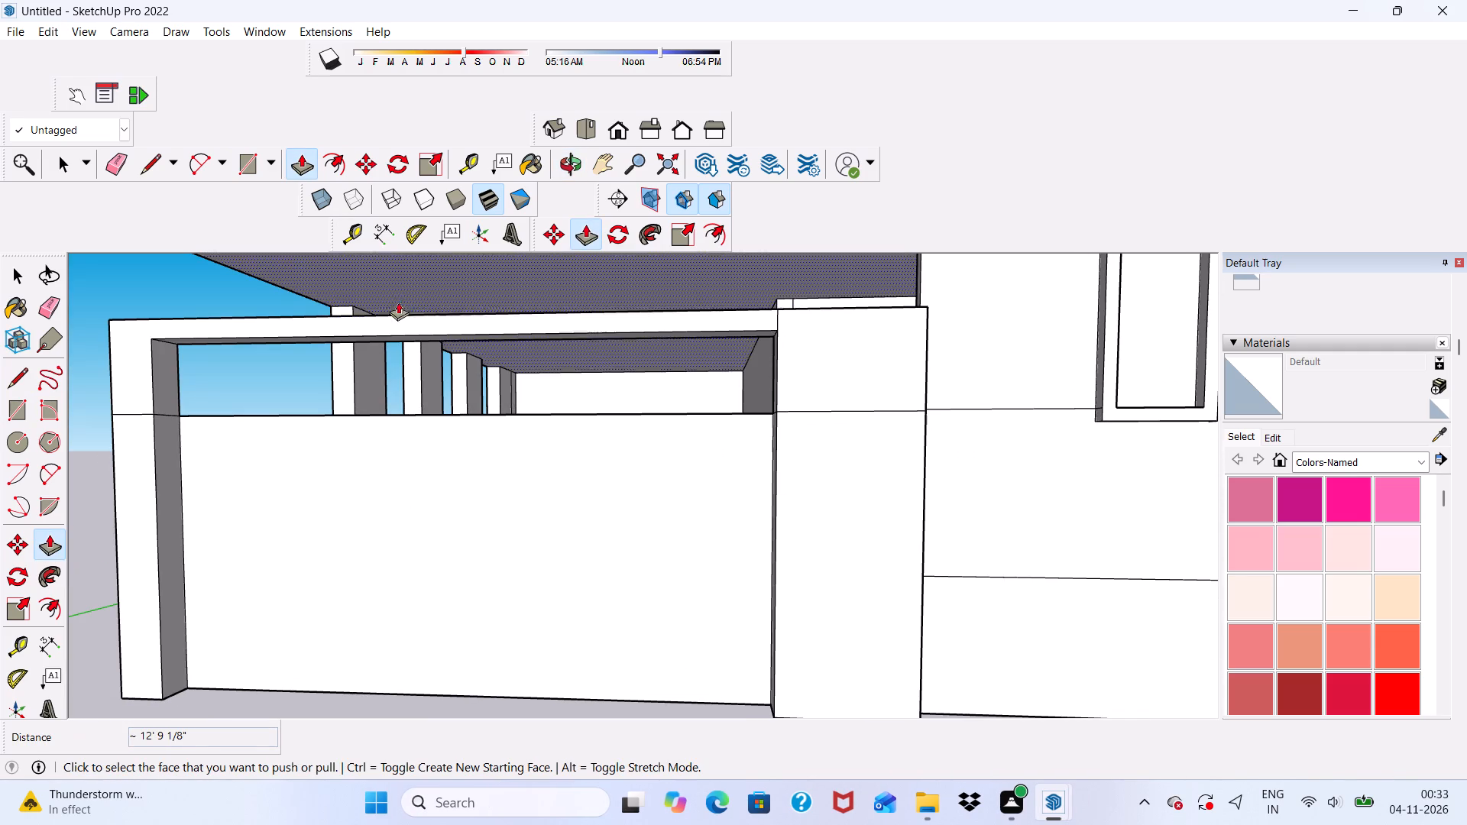
{"action": "left_click", "coordinate": [115, 167]}
{"action": "scroll", "coordinate": [162, 374], "scroll_direction": "up", "scroll_amount": 6}
{"action": "left_click_drag", "start_coordinate": [128, 425], "coordinate": [129, 446]}
{"action": "left_click_drag", "start_coordinate": [183, 422], "coordinate": [184, 438]}
Erase the horizontal seams on the wide pier's inner side and front, and the vertical joint between beam and pier.
{"action": "scroll", "coordinate": [192, 432], "scroll_direction": "down", "scroll_amount": 5}
{"action": "middle_click_drag", "start_coordinate": [562, 453], "coordinate": [746, 436]}
{"action": "scroll", "coordinate": [954, 403], "scroll_direction": "up", "scroll_amount": 2}
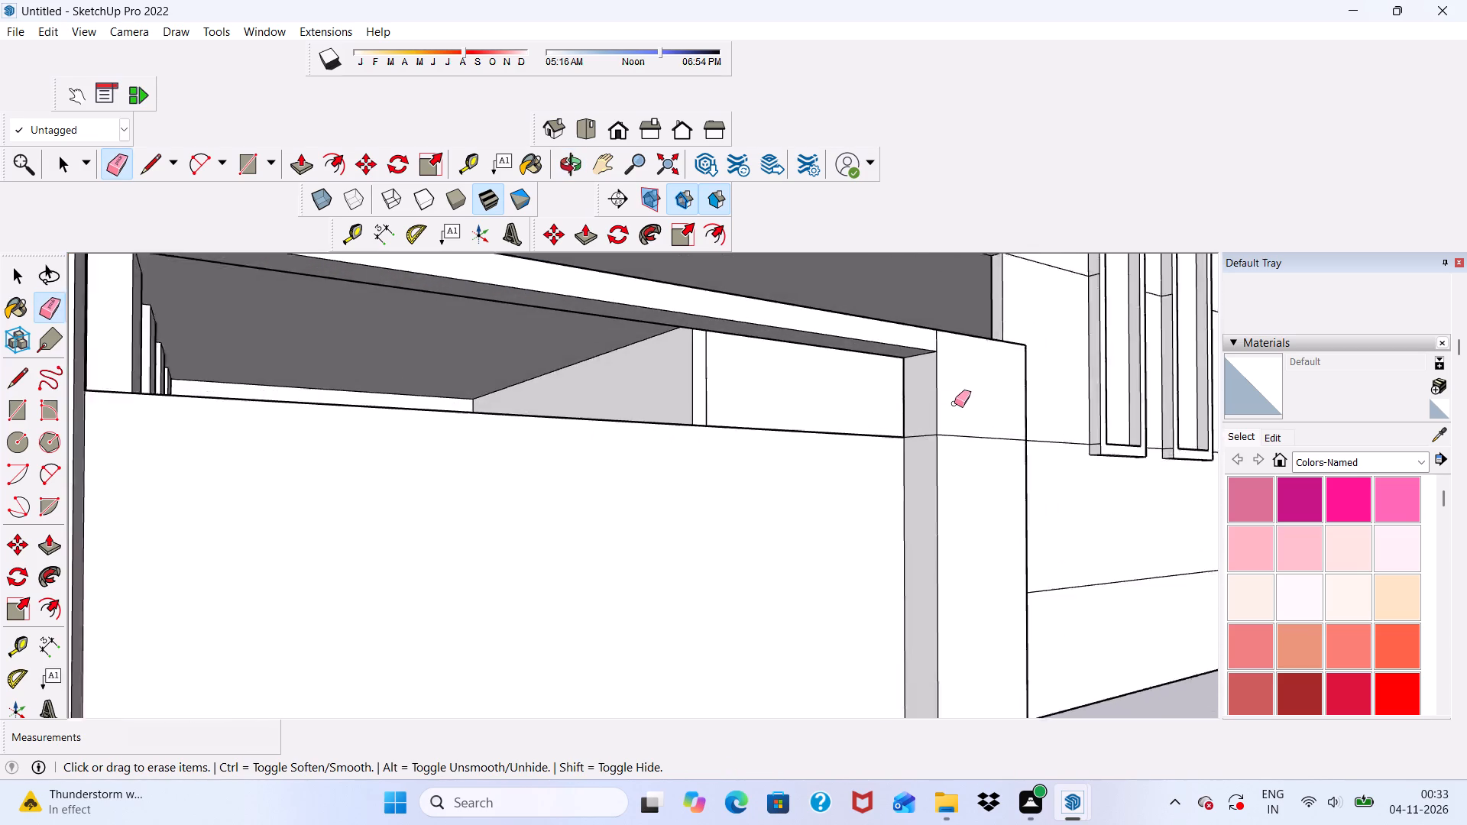
{"action": "scroll", "coordinate": [954, 403], "scroll_direction": "up", "scroll_amount": 4}
{"action": "left_click_drag", "start_coordinate": [906, 443], "coordinate": [921, 479]}
{"action": "left_click_drag", "start_coordinate": [970, 438], "coordinate": [982, 464]}
{"action": "scroll", "coordinate": [912, 309], "scroll_direction": "up", "scroll_amount": 2}
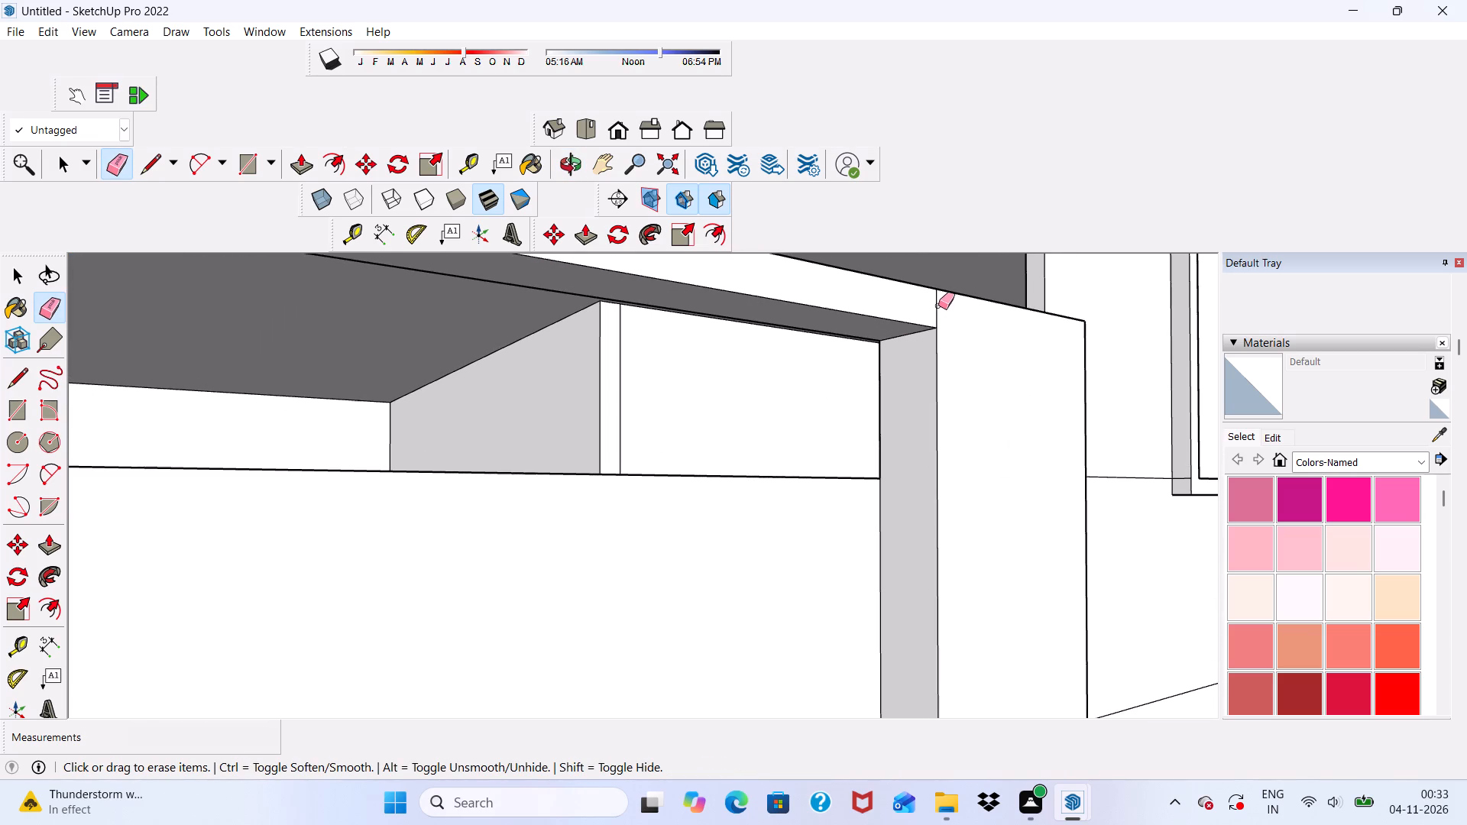
{"action": "left_click", "coordinate": [938, 306]}
Erase the horizontal seam on the wide pier's outer side face, next to the banded wall.
{"action": "scroll", "coordinate": [934, 309], "scroll_direction": "down", "scroll_amount": 9}
{"action": "middle_click_drag", "start_coordinate": [983, 376], "coordinate": [663, 412]}
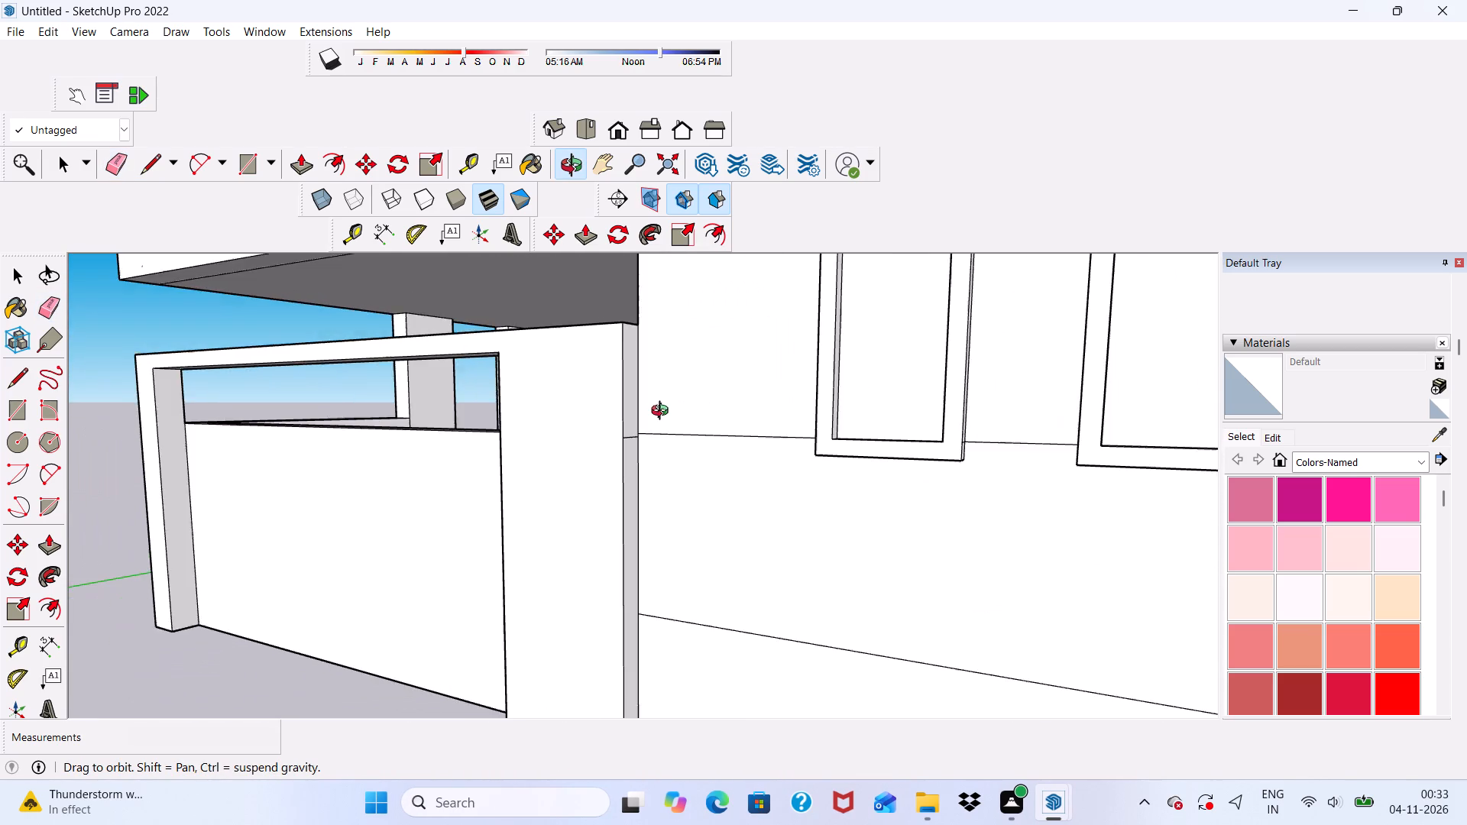
{"action": "middle_click_drag", "start_coordinate": [663, 412], "coordinate": [656, 424]}
{"action": "scroll", "coordinate": [622, 447], "scroll_direction": "up", "scroll_amount": 6}
{"action": "left_click_drag", "start_coordinate": [615, 469], "coordinate": [621, 489]}
{"action": "scroll", "coordinate": [653, 383], "scroll_direction": "down", "scroll_amount": 12}
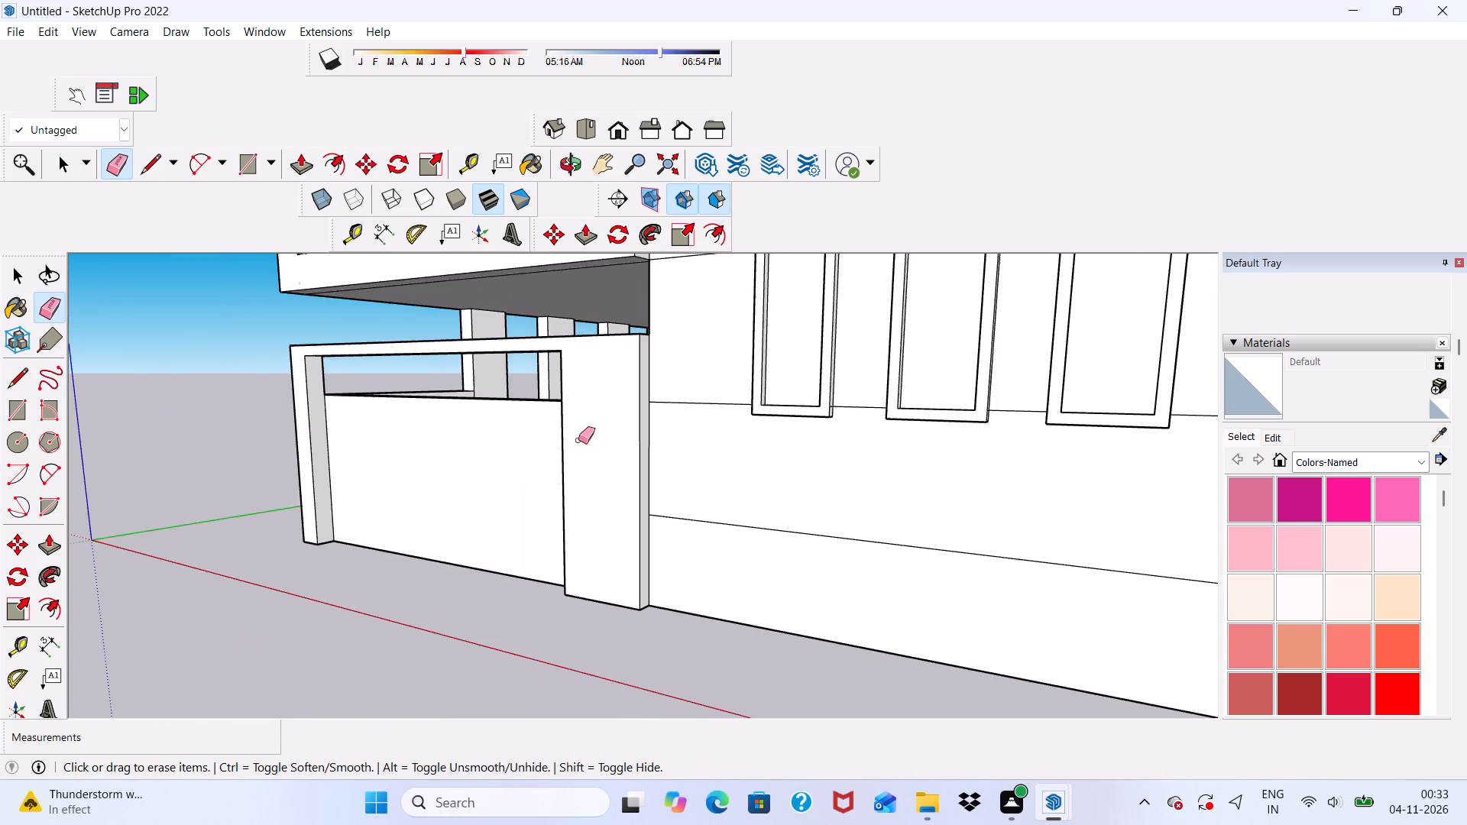
Erase the short horizontal seam on the narrow corner pier's outer side face.
{"action": "middle_click_drag", "start_coordinate": [578, 440], "coordinate": [959, 405]}
{"action": "middle_click_drag", "start_coordinate": [765, 445], "coordinate": [912, 438]}
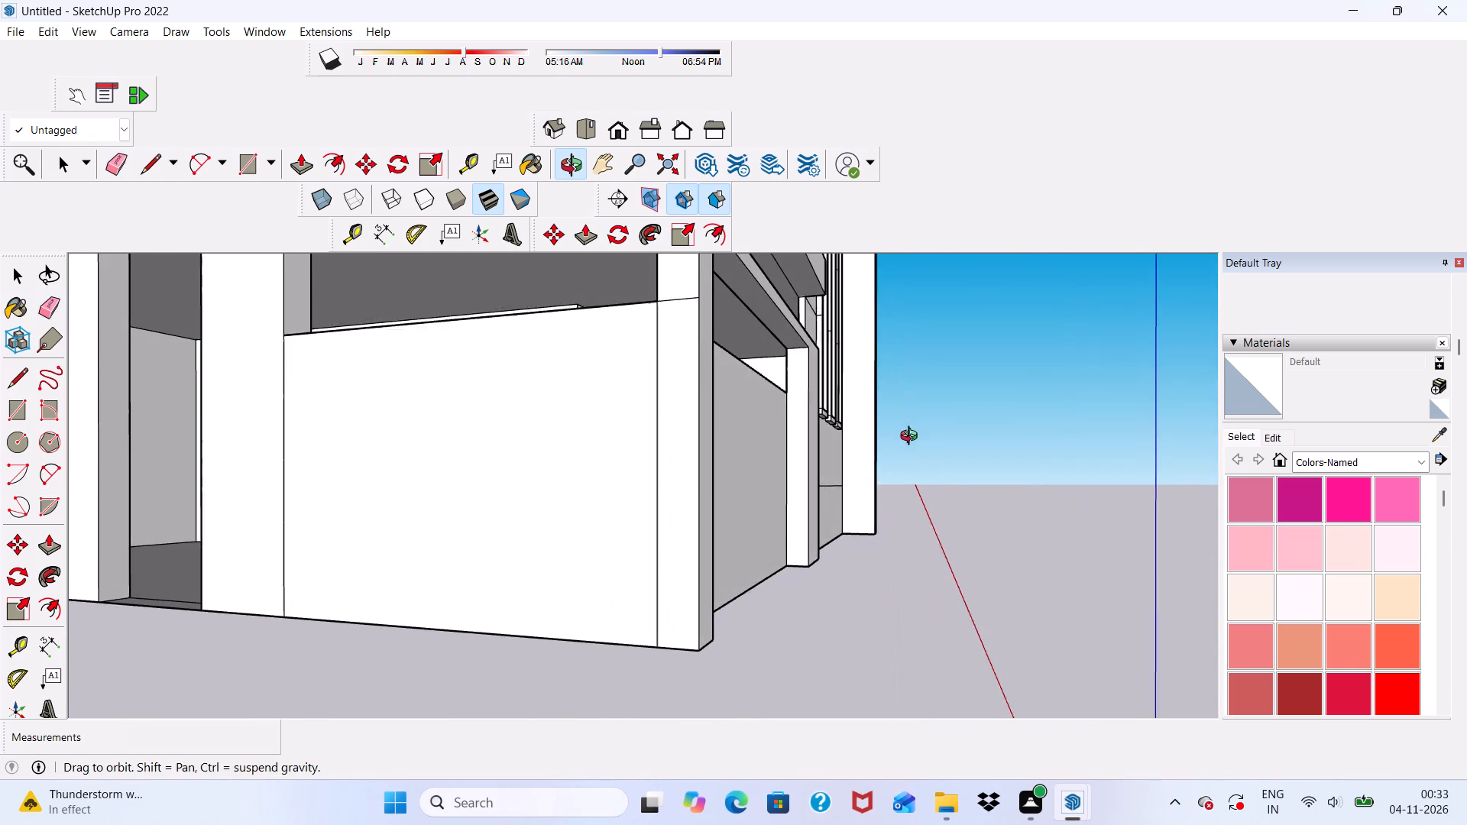
{"action": "middle_click_drag", "start_coordinate": [912, 438], "coordinate": [912, 455]}
{"action": "scroll", "coordinate": [704, 409], "scroll_direction": "up", "scroll_amount": 5}
{"action": "left_click_drag", "start_coordinate": [669, 321], "coordinate": [669, 344]}
{"action": "scroll", "coordinate": [703, 367], "scroll_direction": "down", "scroll_amount": 3}
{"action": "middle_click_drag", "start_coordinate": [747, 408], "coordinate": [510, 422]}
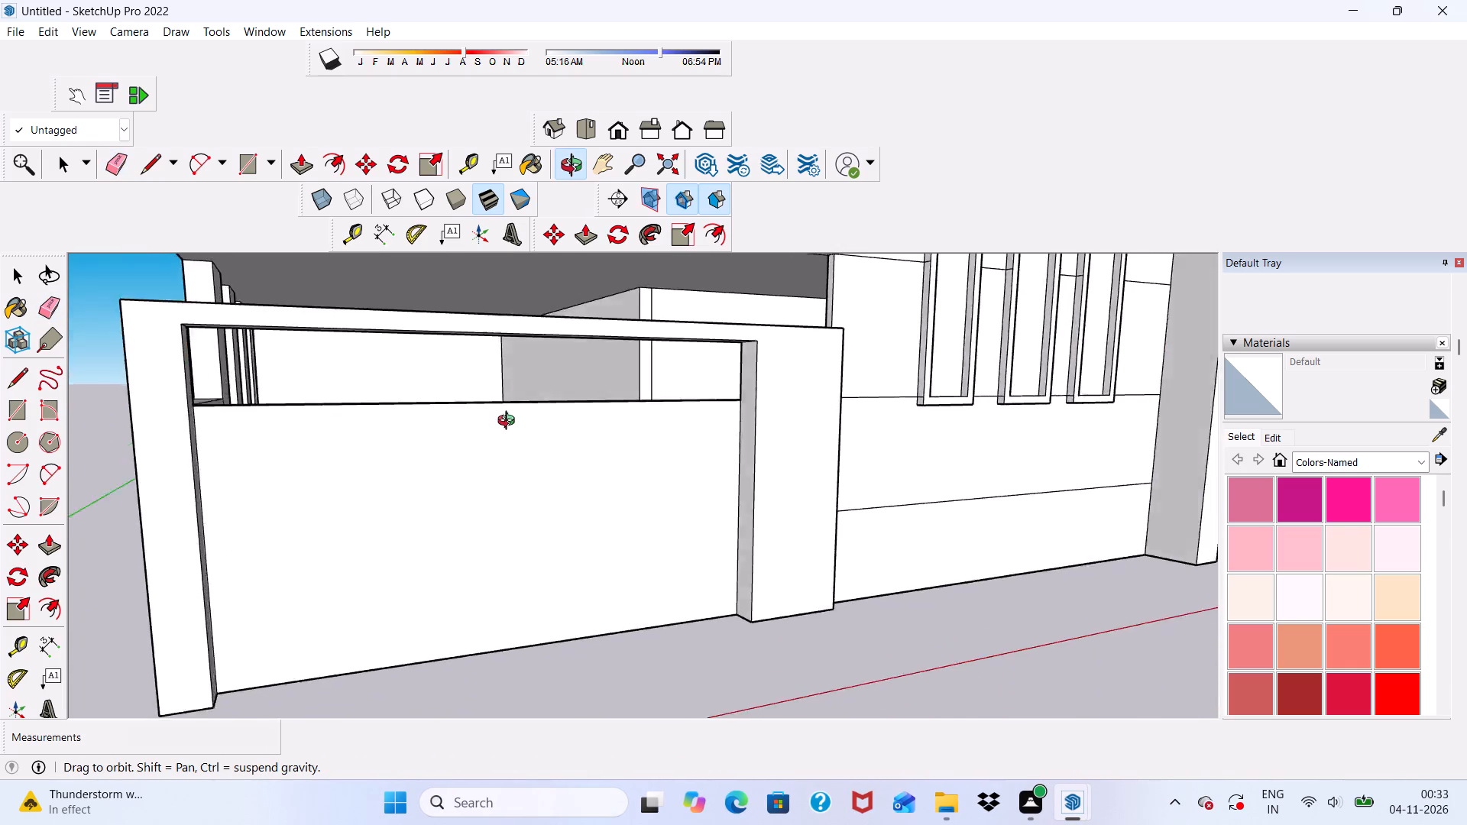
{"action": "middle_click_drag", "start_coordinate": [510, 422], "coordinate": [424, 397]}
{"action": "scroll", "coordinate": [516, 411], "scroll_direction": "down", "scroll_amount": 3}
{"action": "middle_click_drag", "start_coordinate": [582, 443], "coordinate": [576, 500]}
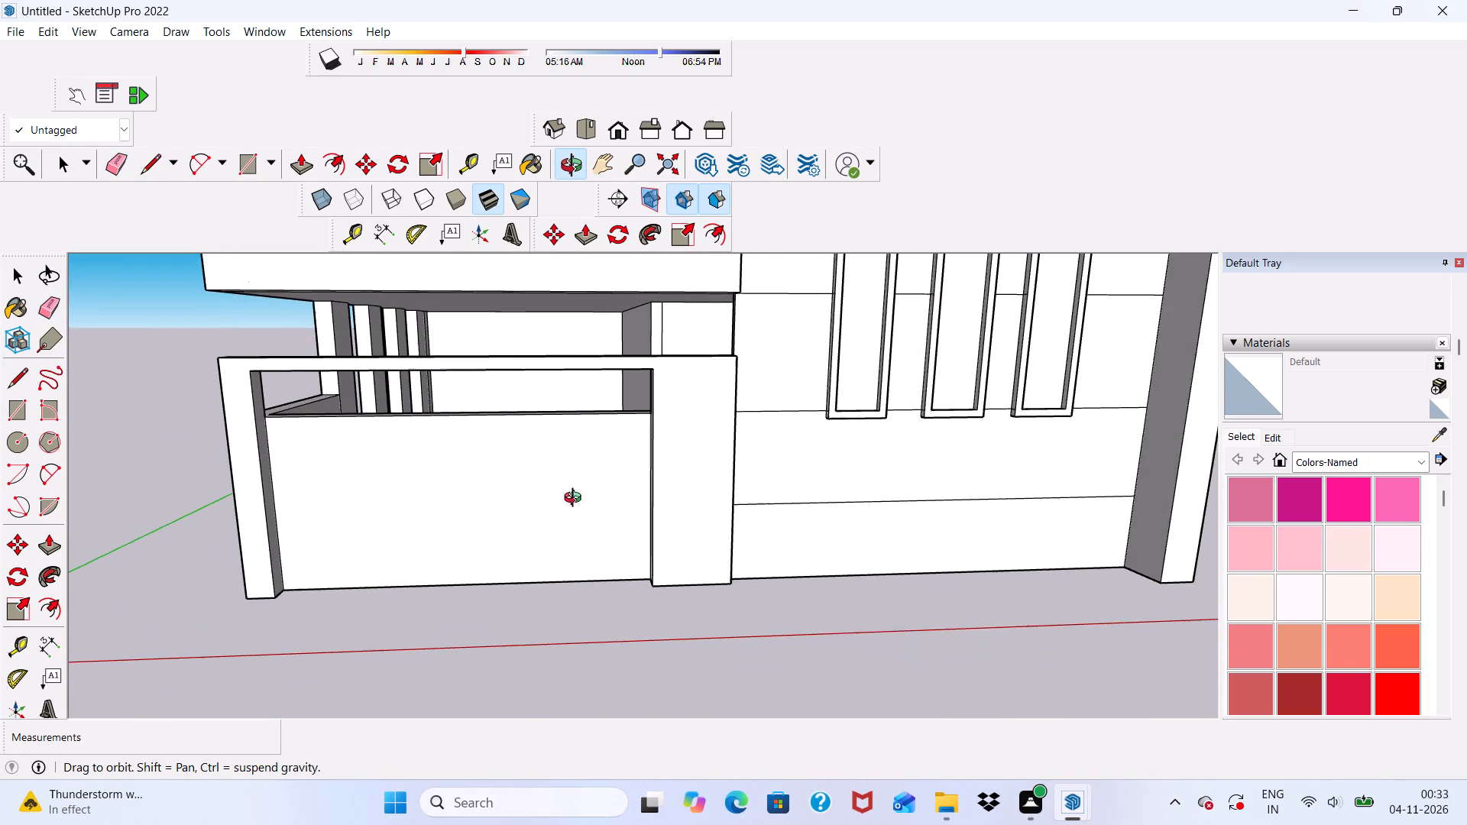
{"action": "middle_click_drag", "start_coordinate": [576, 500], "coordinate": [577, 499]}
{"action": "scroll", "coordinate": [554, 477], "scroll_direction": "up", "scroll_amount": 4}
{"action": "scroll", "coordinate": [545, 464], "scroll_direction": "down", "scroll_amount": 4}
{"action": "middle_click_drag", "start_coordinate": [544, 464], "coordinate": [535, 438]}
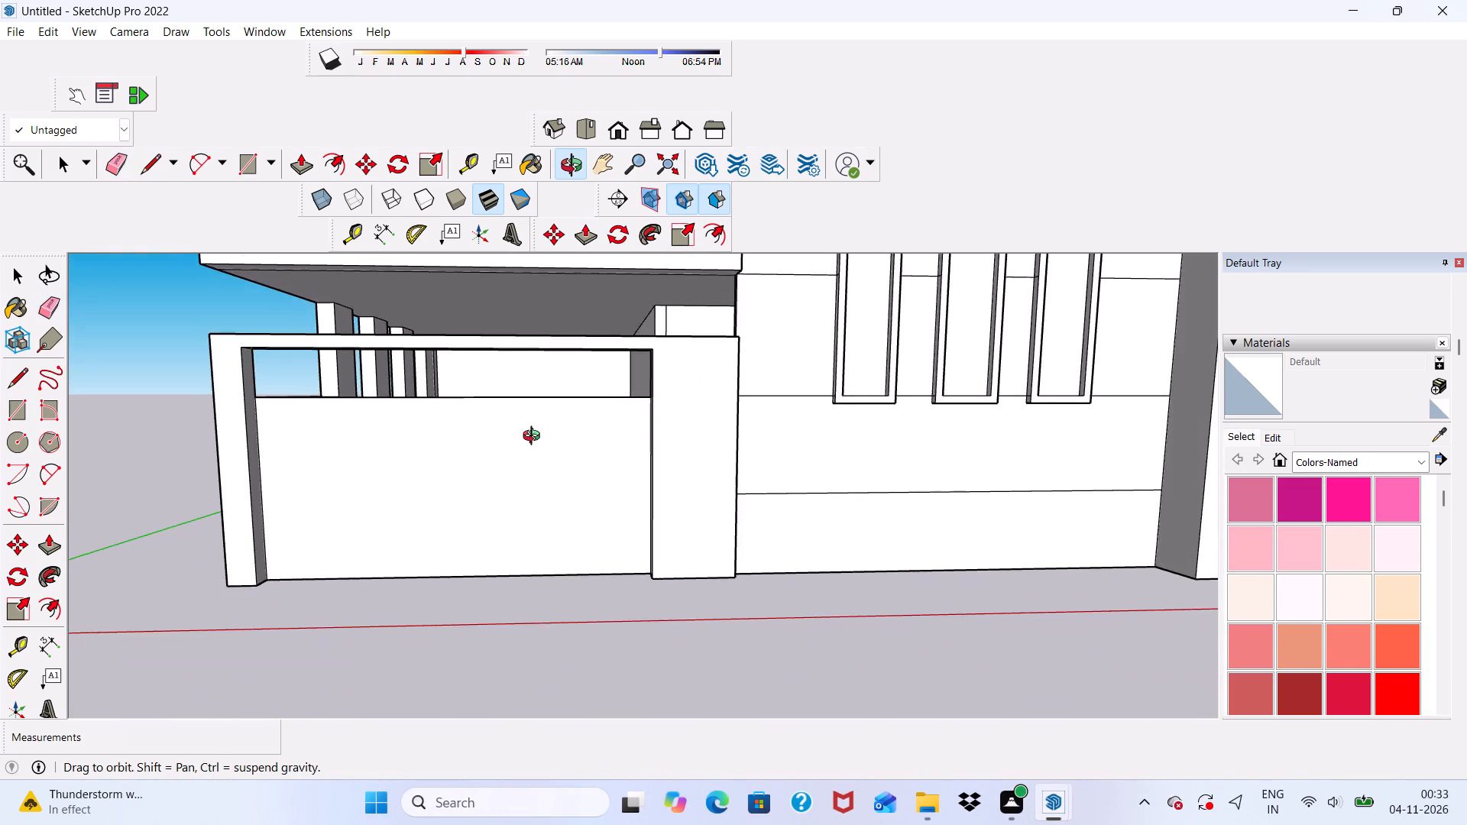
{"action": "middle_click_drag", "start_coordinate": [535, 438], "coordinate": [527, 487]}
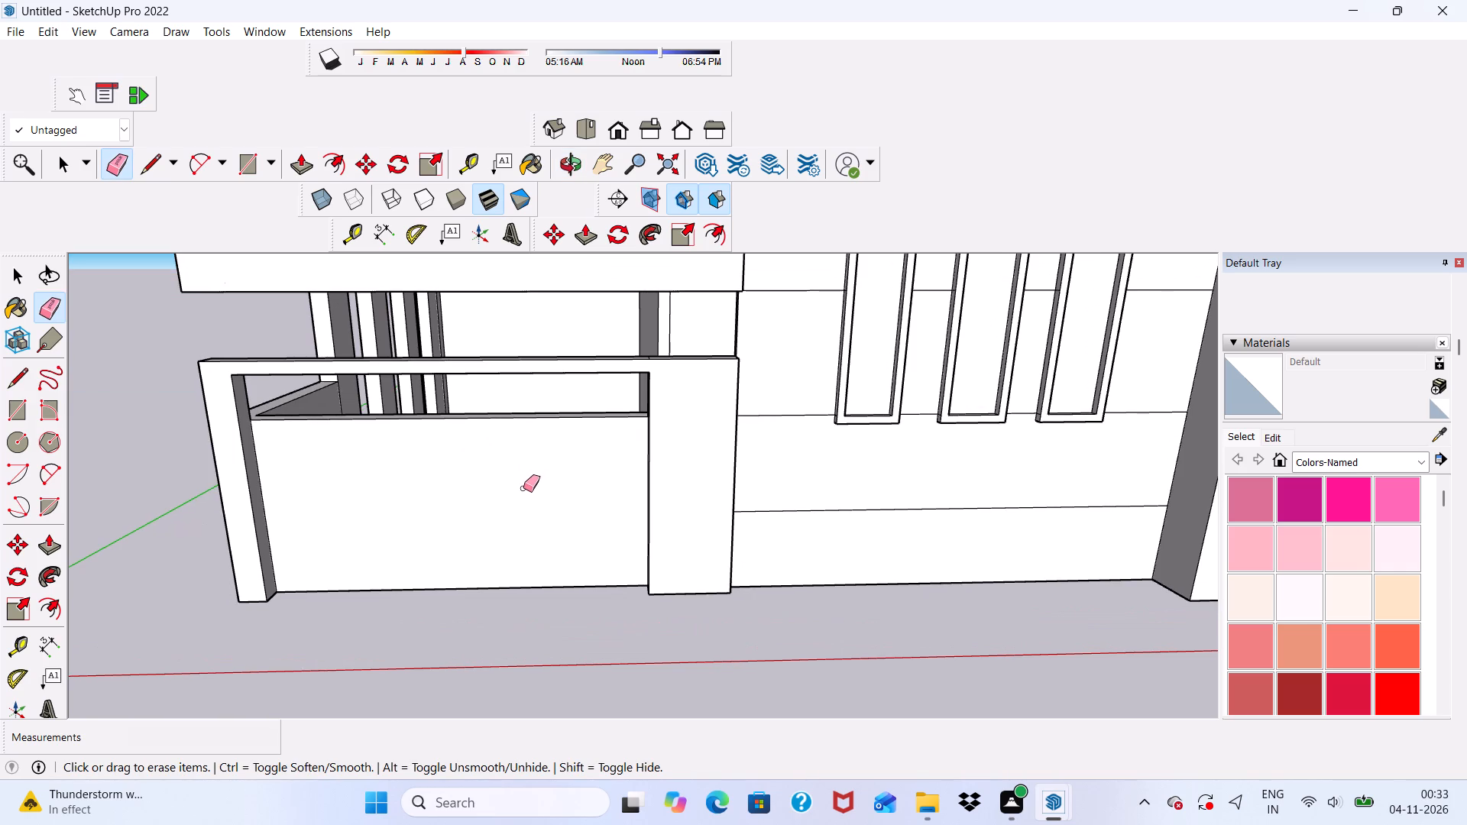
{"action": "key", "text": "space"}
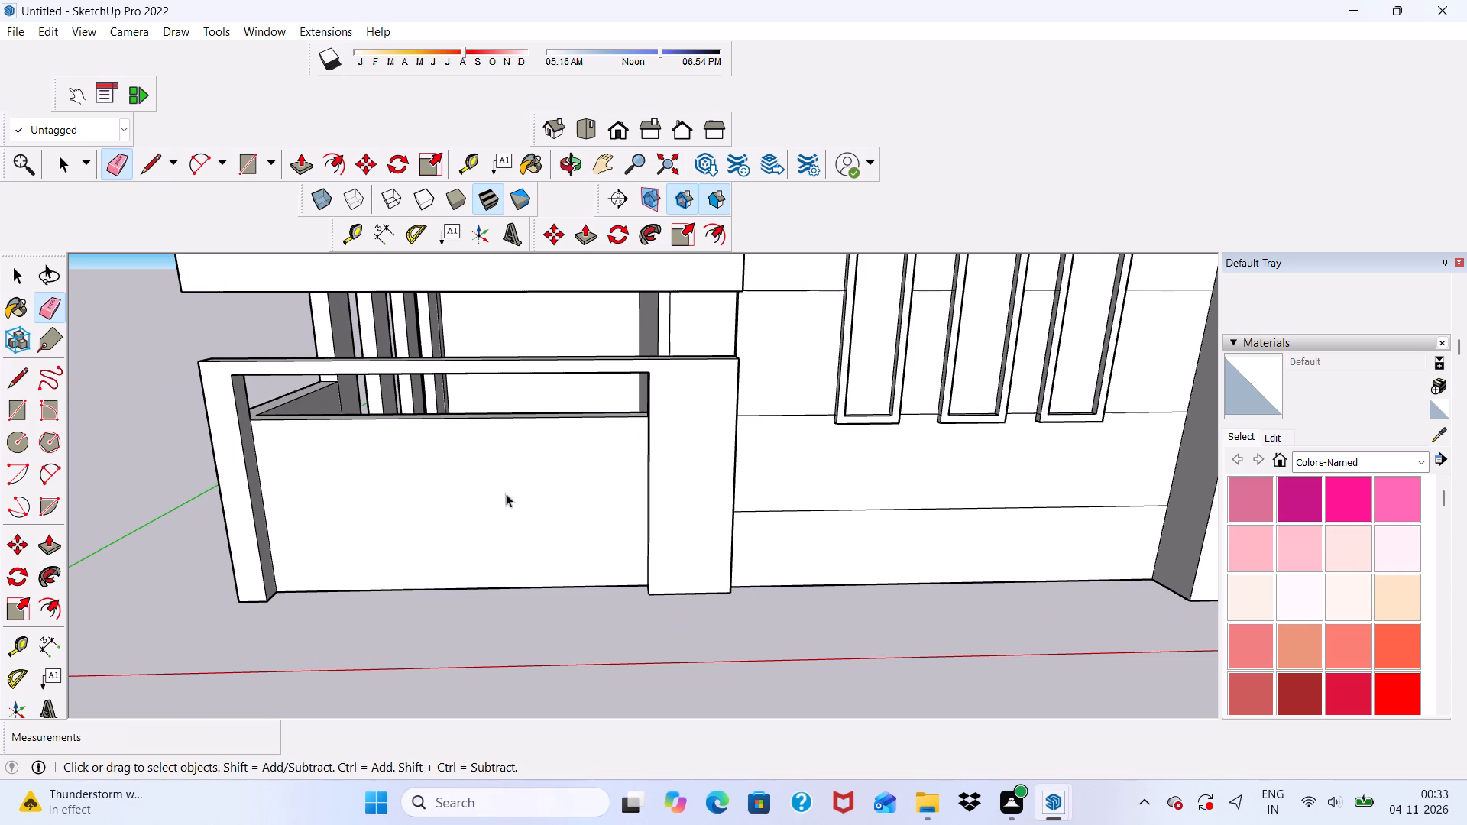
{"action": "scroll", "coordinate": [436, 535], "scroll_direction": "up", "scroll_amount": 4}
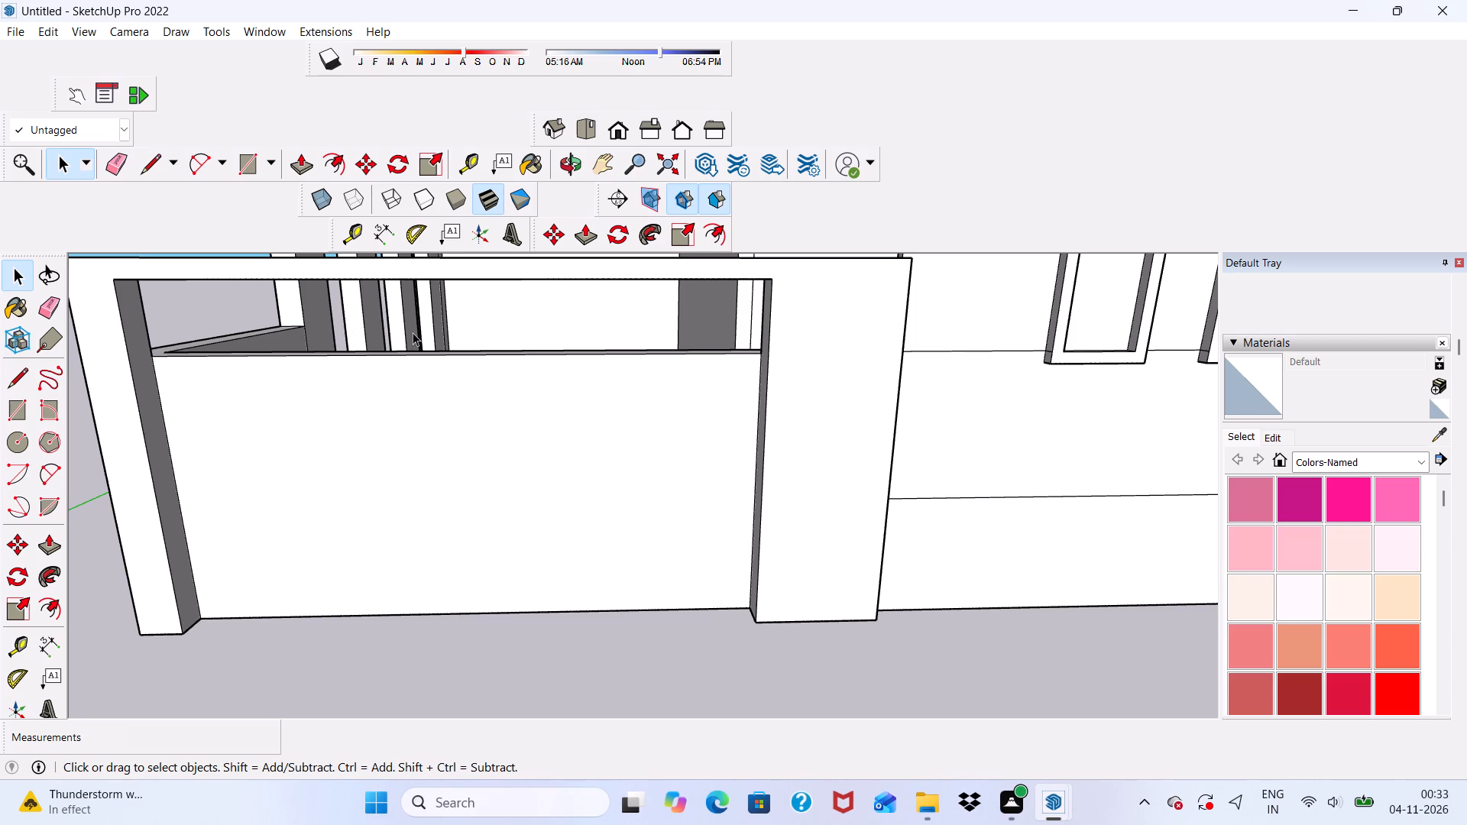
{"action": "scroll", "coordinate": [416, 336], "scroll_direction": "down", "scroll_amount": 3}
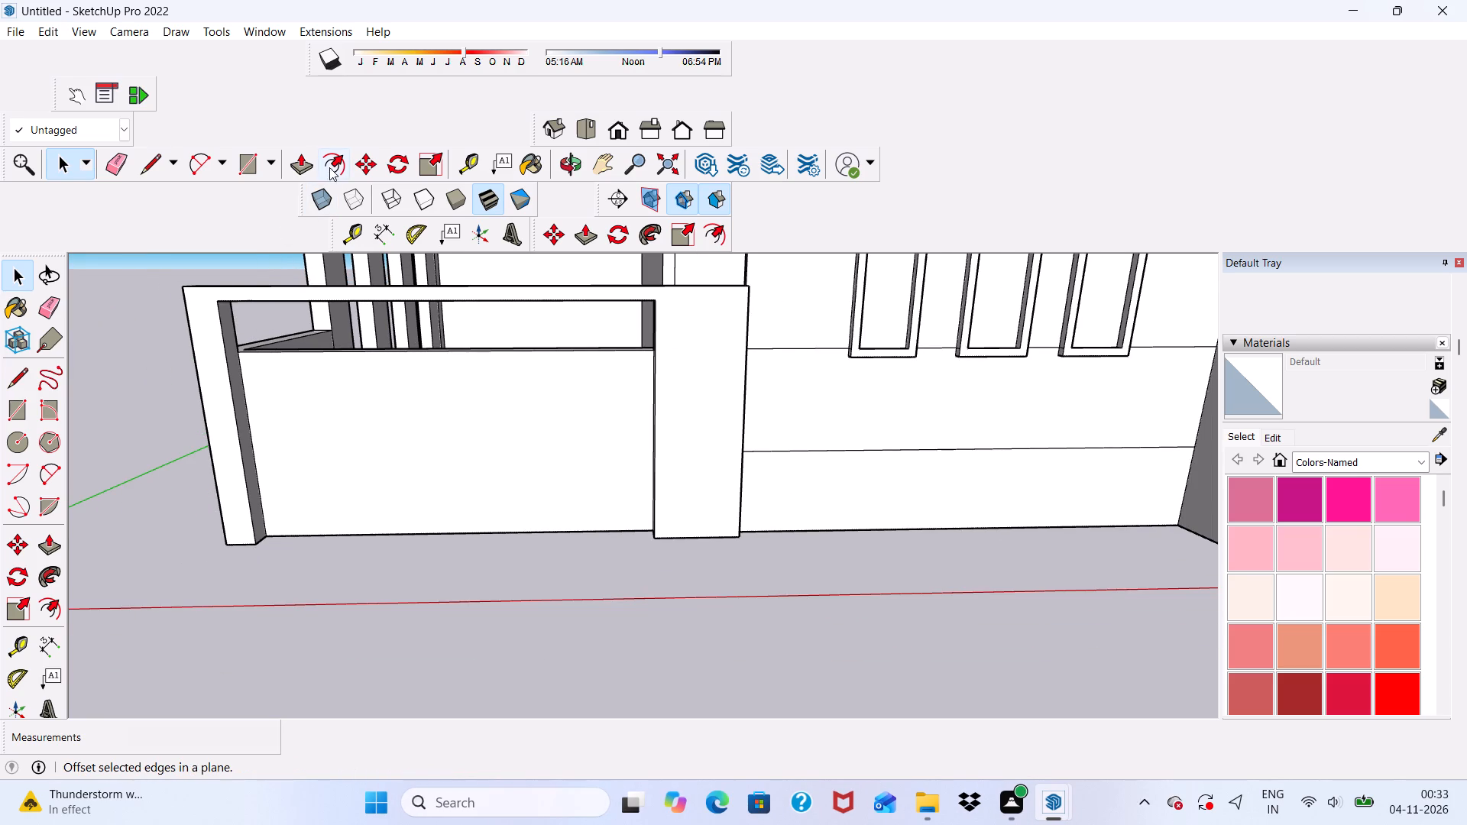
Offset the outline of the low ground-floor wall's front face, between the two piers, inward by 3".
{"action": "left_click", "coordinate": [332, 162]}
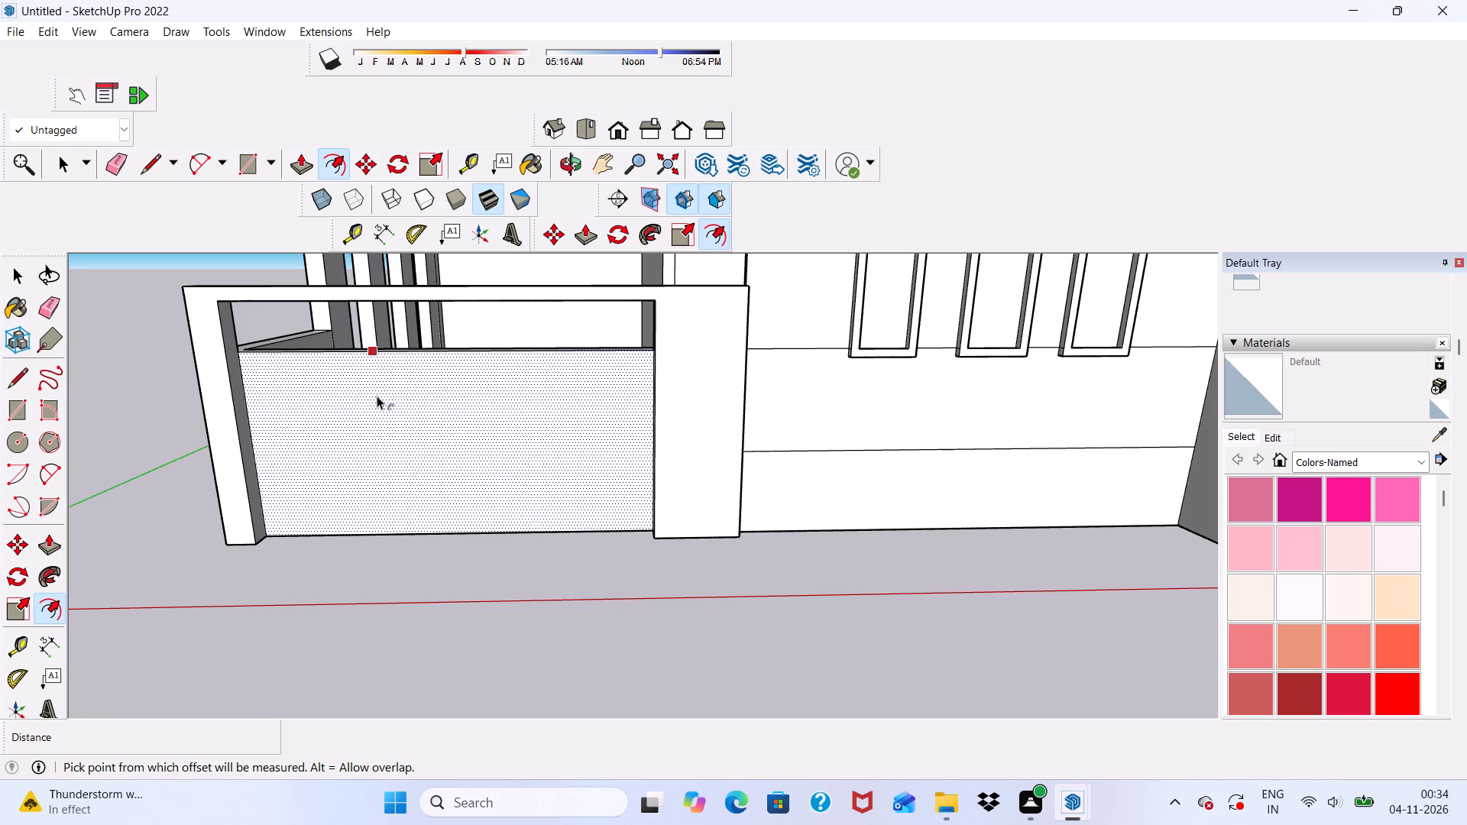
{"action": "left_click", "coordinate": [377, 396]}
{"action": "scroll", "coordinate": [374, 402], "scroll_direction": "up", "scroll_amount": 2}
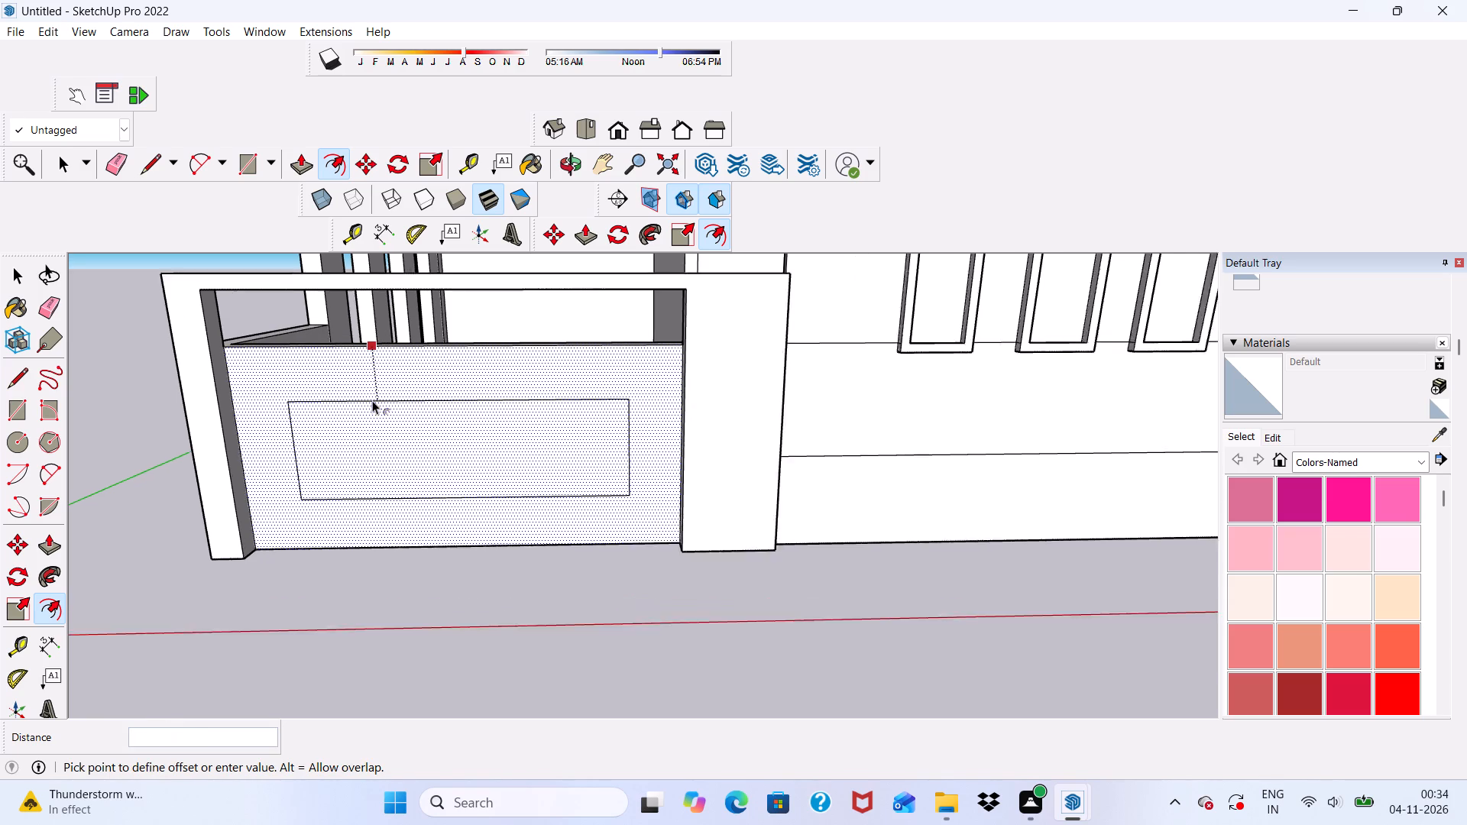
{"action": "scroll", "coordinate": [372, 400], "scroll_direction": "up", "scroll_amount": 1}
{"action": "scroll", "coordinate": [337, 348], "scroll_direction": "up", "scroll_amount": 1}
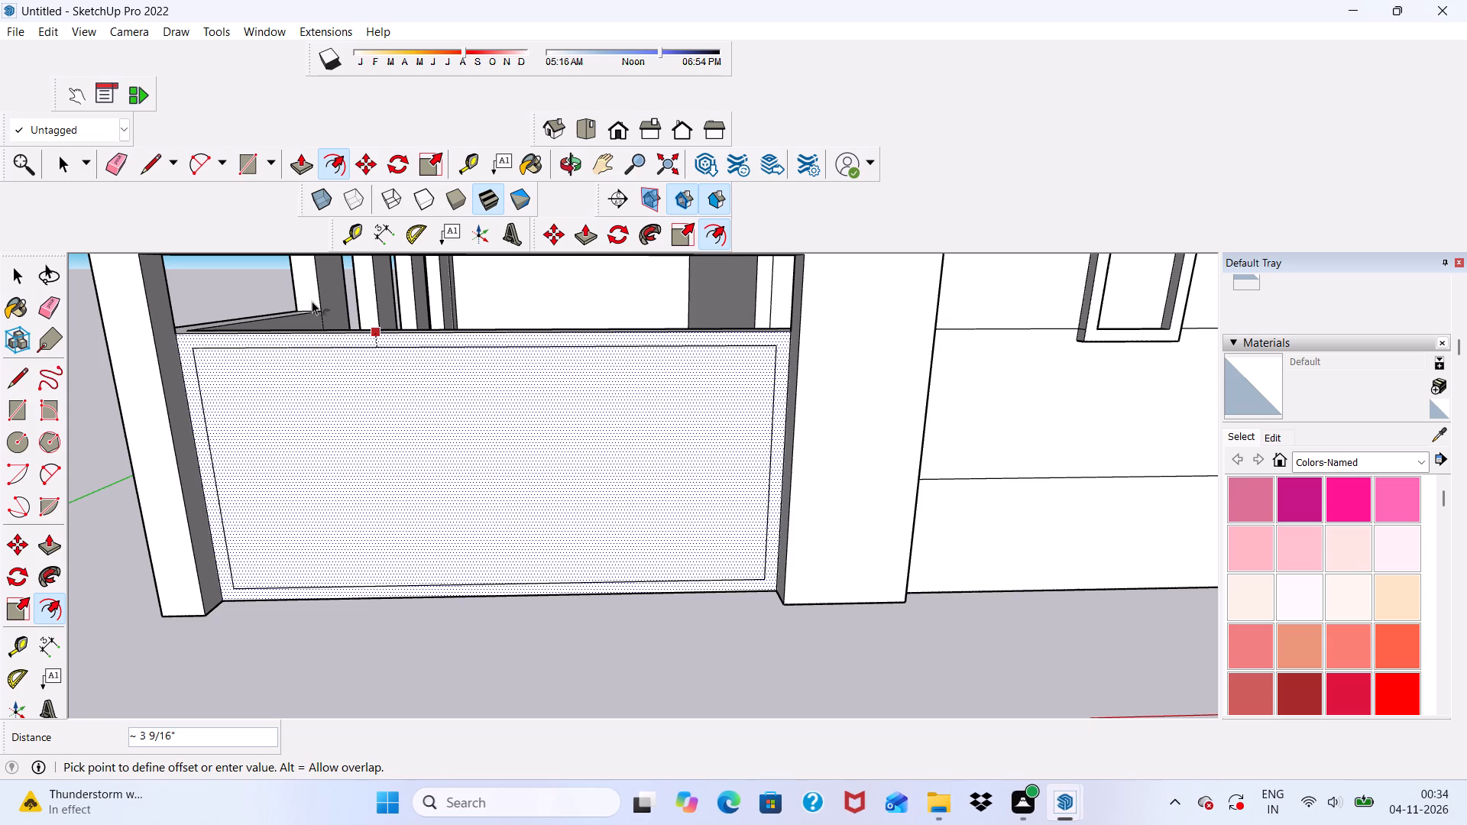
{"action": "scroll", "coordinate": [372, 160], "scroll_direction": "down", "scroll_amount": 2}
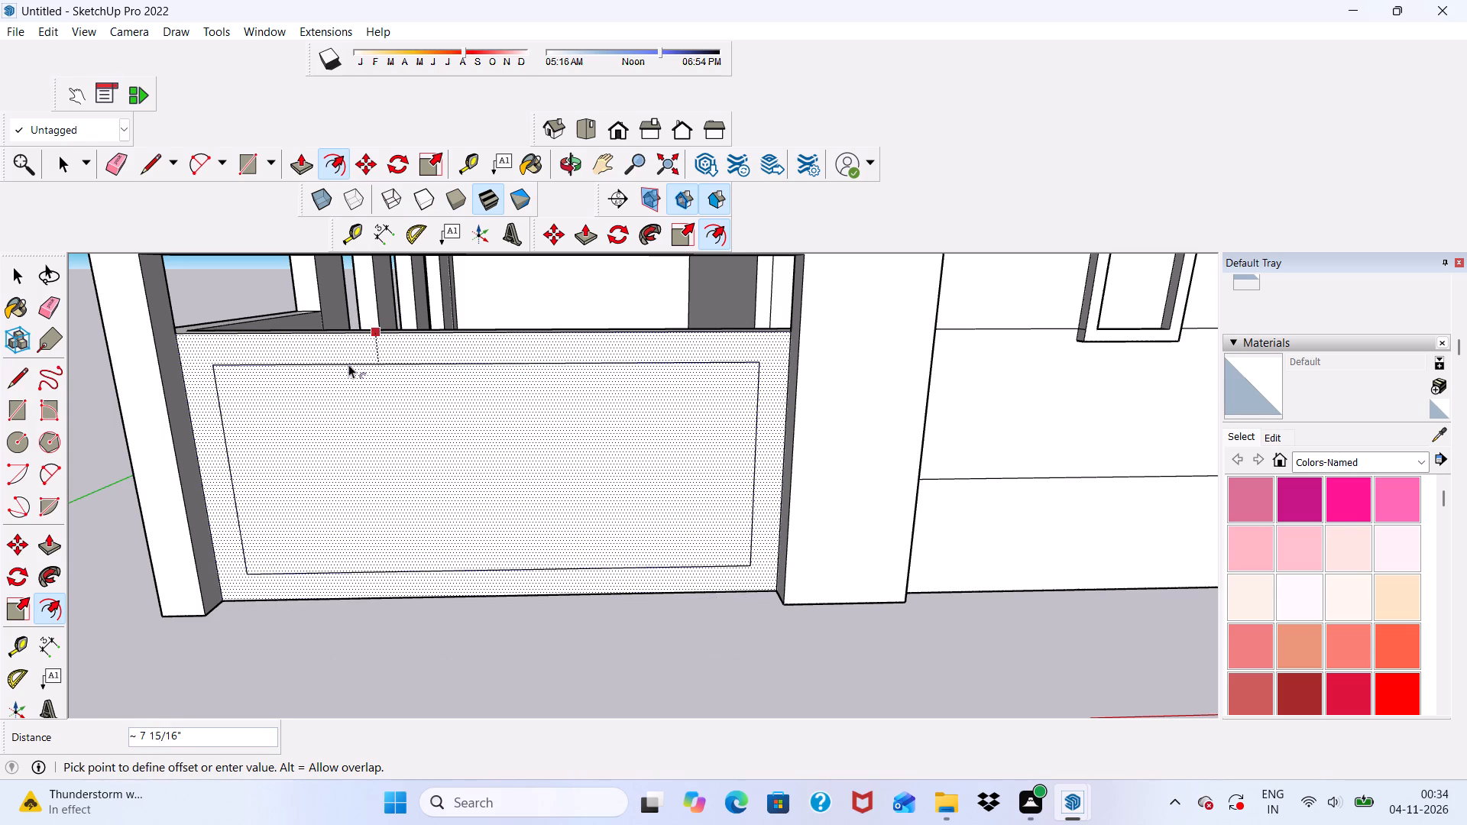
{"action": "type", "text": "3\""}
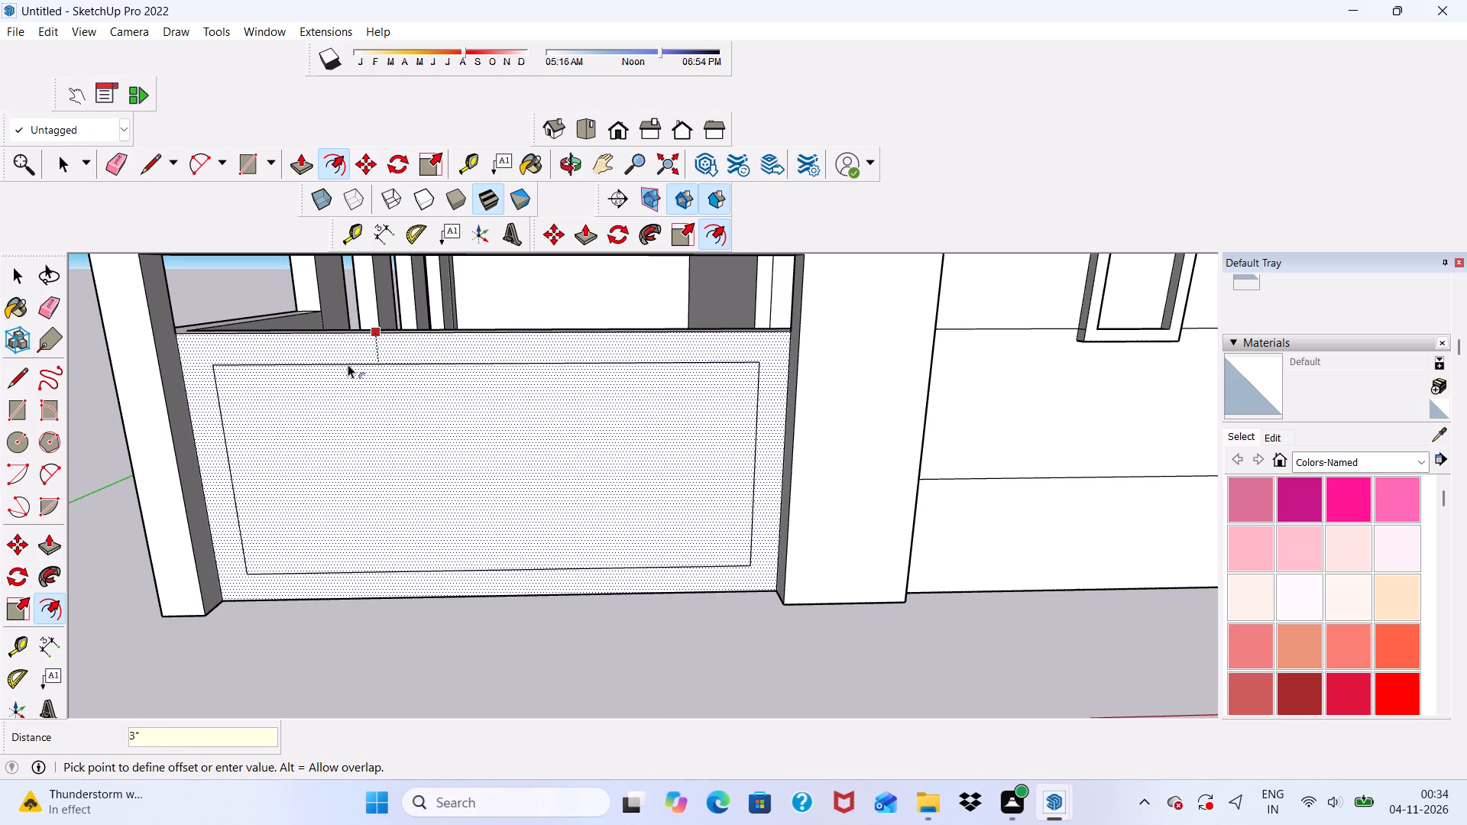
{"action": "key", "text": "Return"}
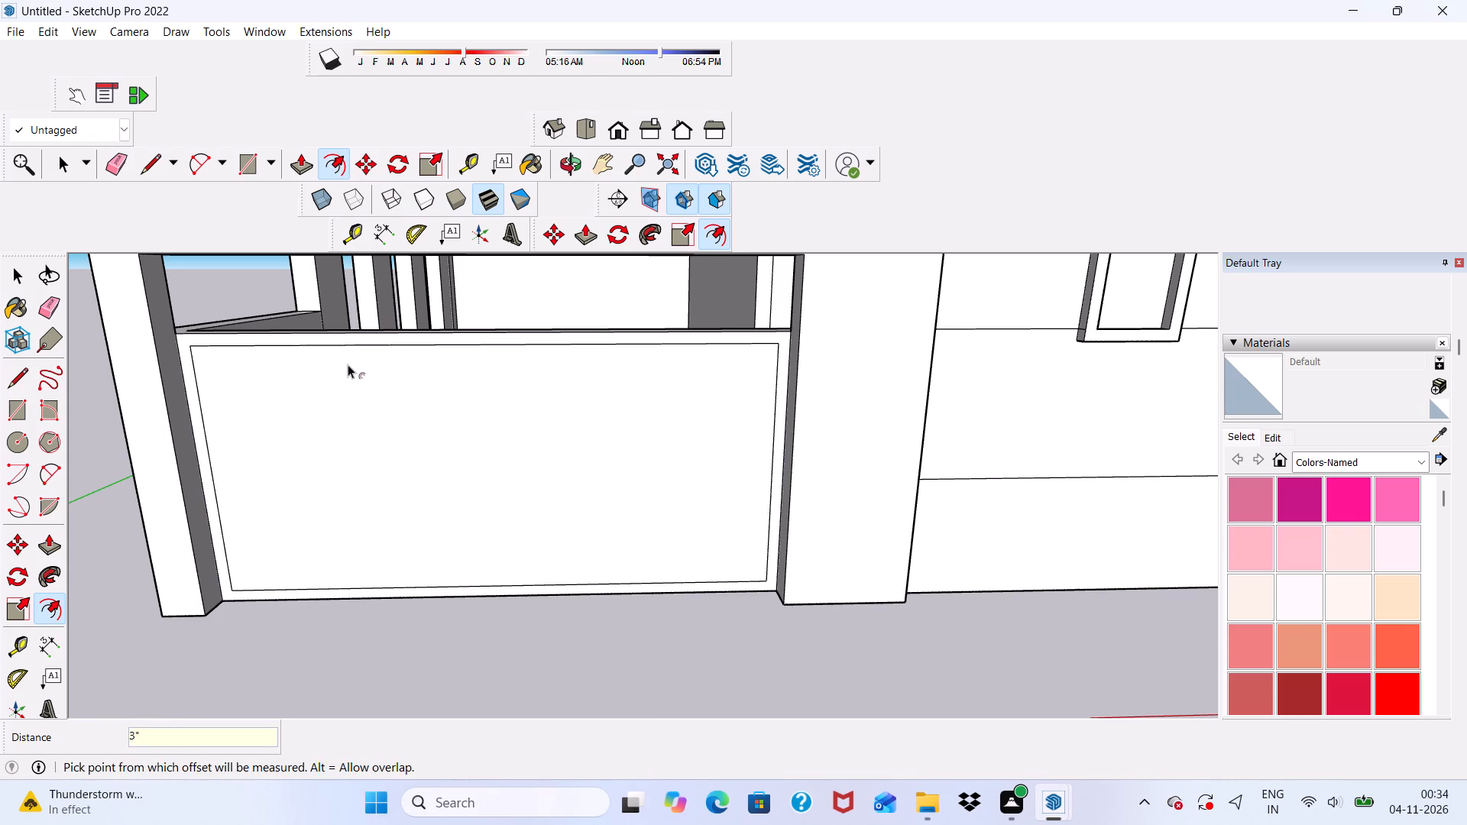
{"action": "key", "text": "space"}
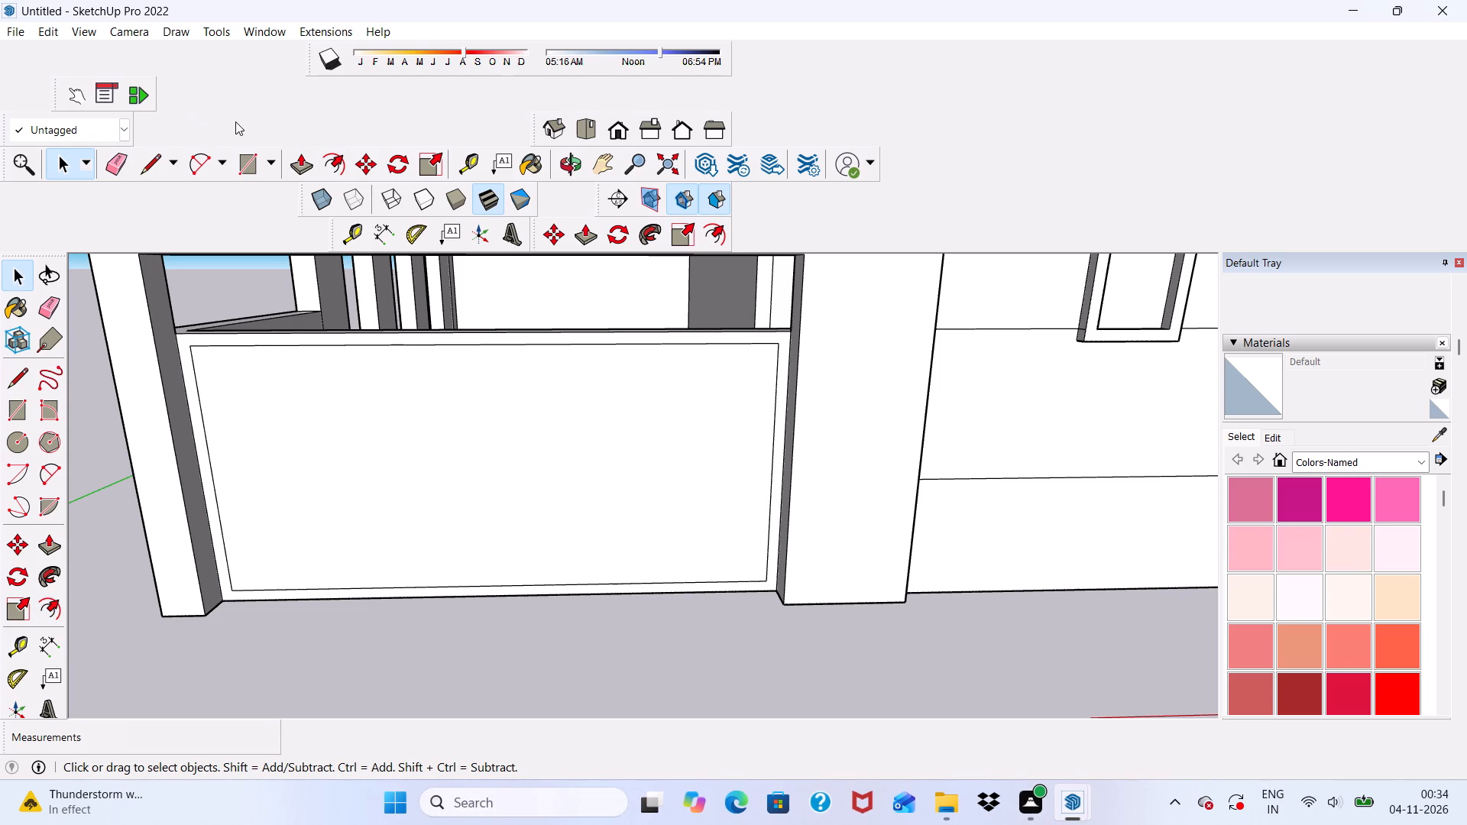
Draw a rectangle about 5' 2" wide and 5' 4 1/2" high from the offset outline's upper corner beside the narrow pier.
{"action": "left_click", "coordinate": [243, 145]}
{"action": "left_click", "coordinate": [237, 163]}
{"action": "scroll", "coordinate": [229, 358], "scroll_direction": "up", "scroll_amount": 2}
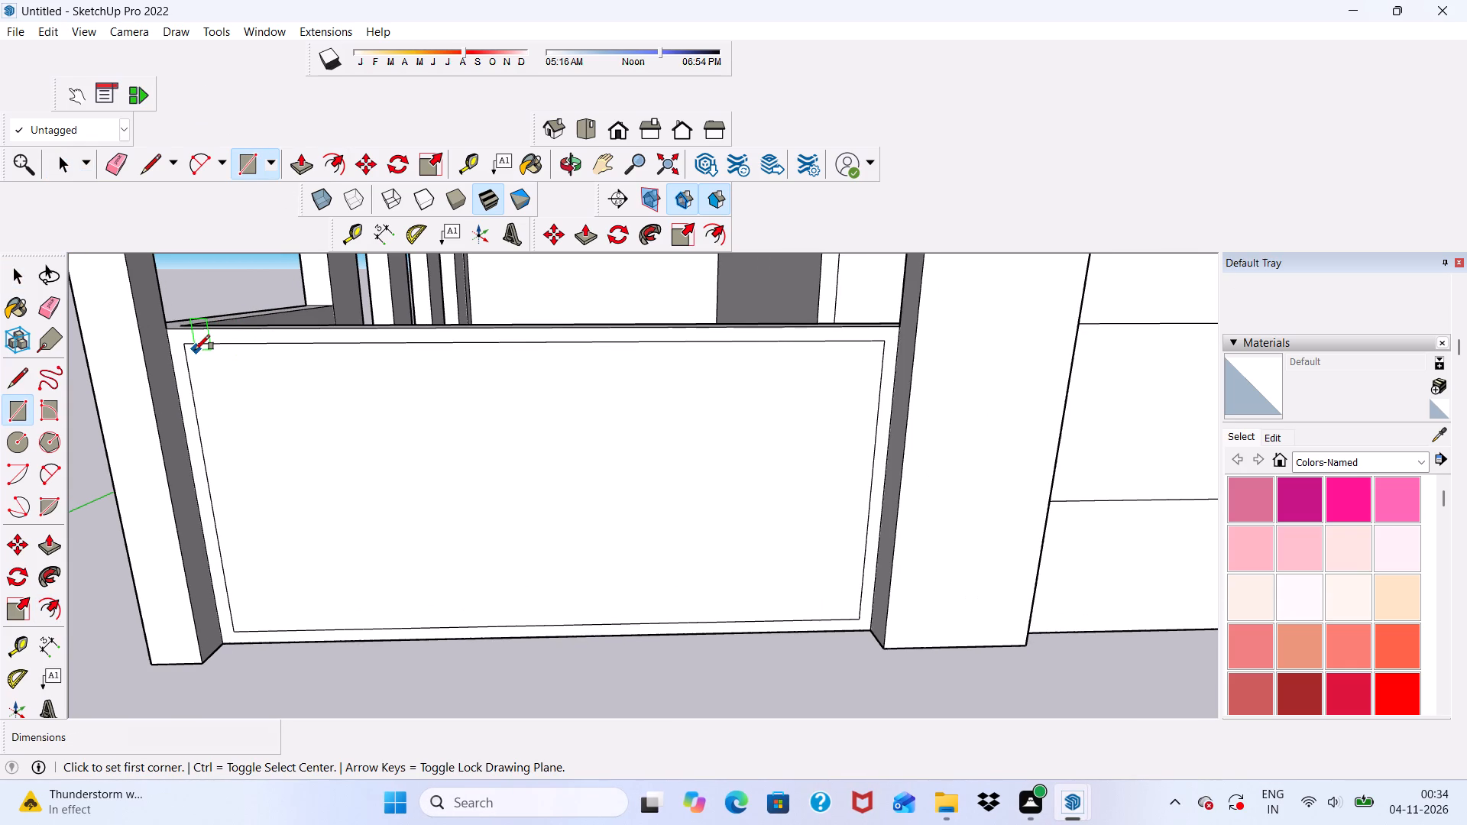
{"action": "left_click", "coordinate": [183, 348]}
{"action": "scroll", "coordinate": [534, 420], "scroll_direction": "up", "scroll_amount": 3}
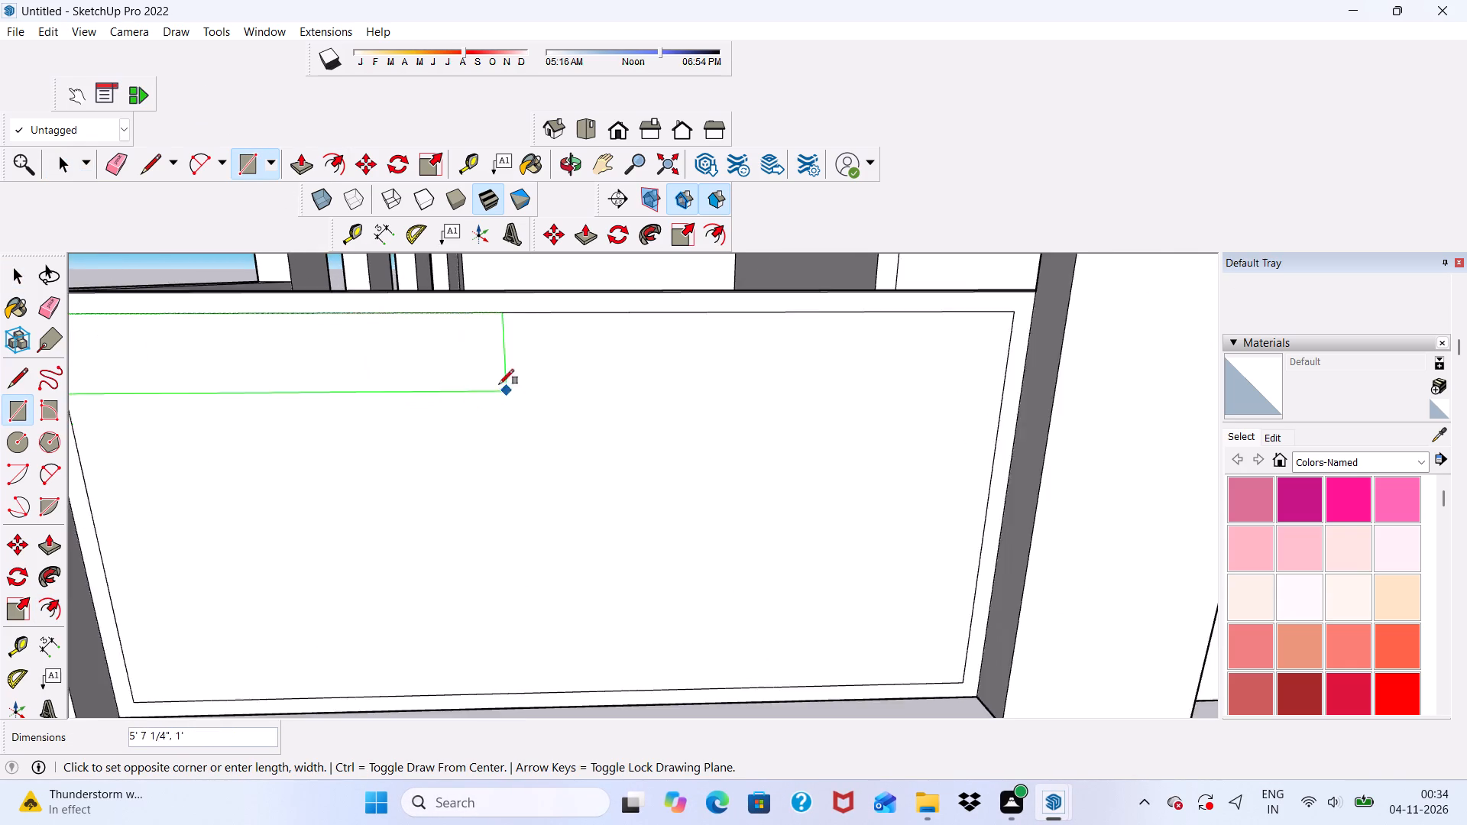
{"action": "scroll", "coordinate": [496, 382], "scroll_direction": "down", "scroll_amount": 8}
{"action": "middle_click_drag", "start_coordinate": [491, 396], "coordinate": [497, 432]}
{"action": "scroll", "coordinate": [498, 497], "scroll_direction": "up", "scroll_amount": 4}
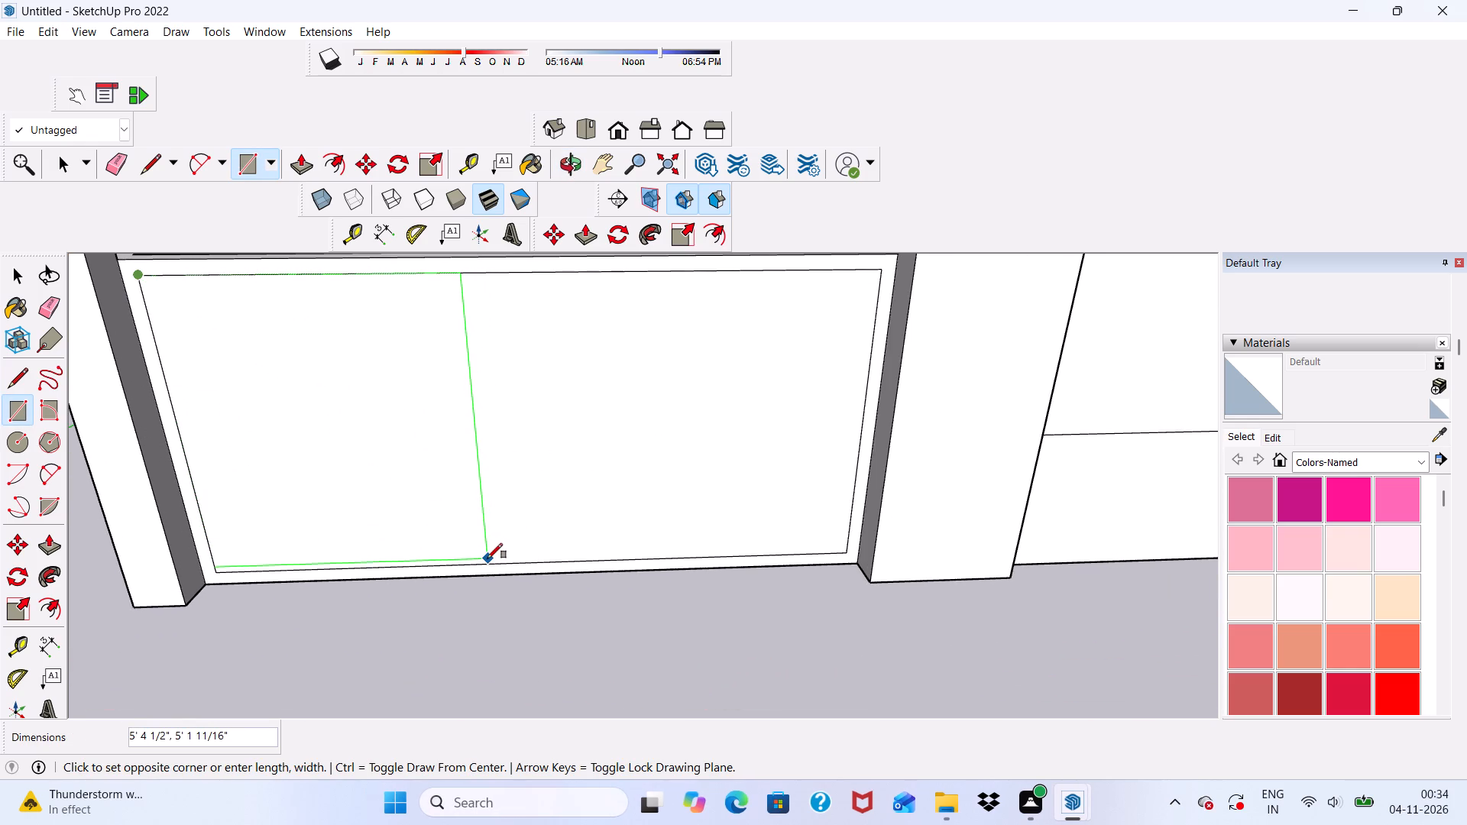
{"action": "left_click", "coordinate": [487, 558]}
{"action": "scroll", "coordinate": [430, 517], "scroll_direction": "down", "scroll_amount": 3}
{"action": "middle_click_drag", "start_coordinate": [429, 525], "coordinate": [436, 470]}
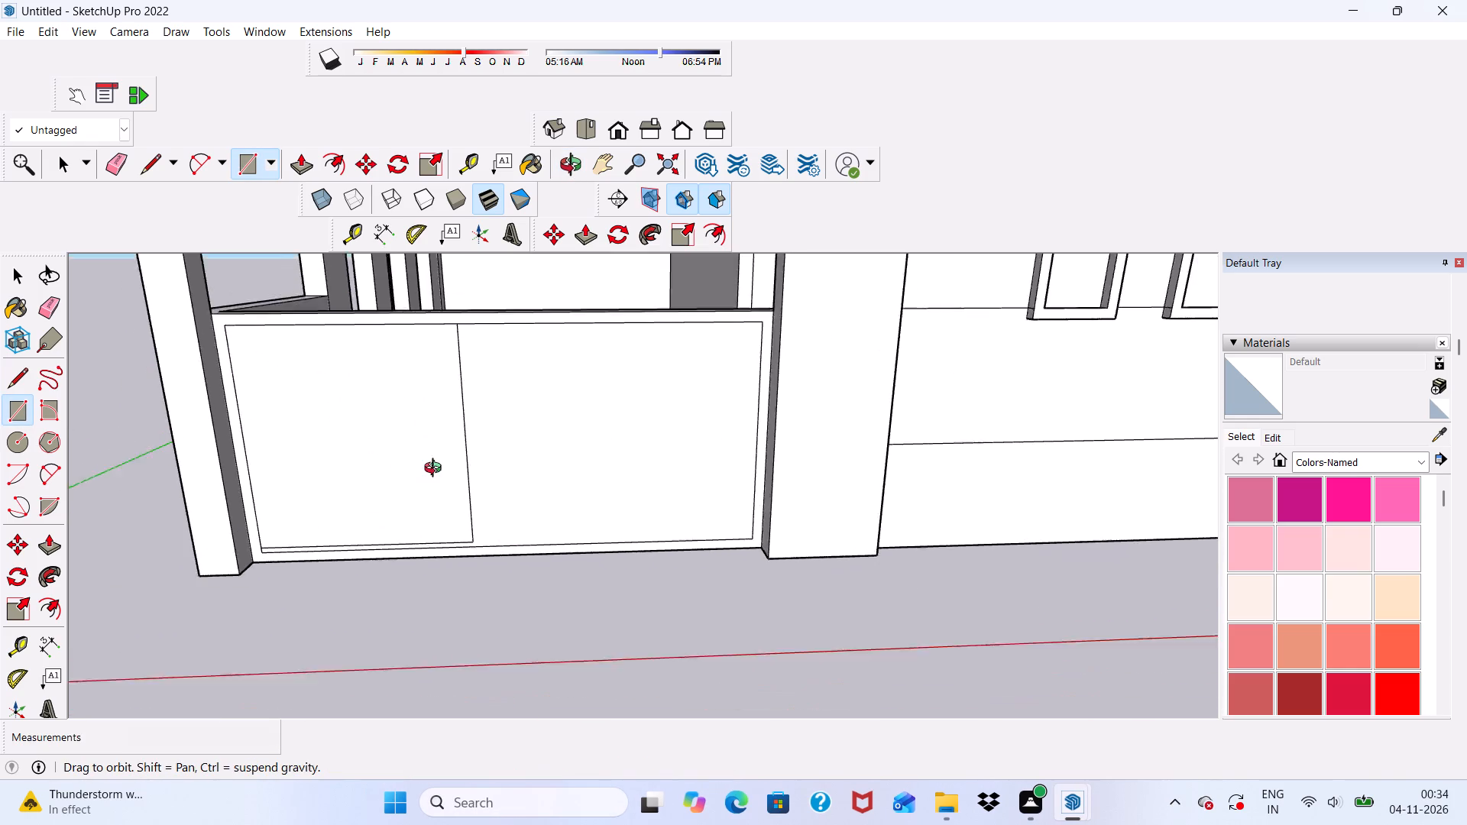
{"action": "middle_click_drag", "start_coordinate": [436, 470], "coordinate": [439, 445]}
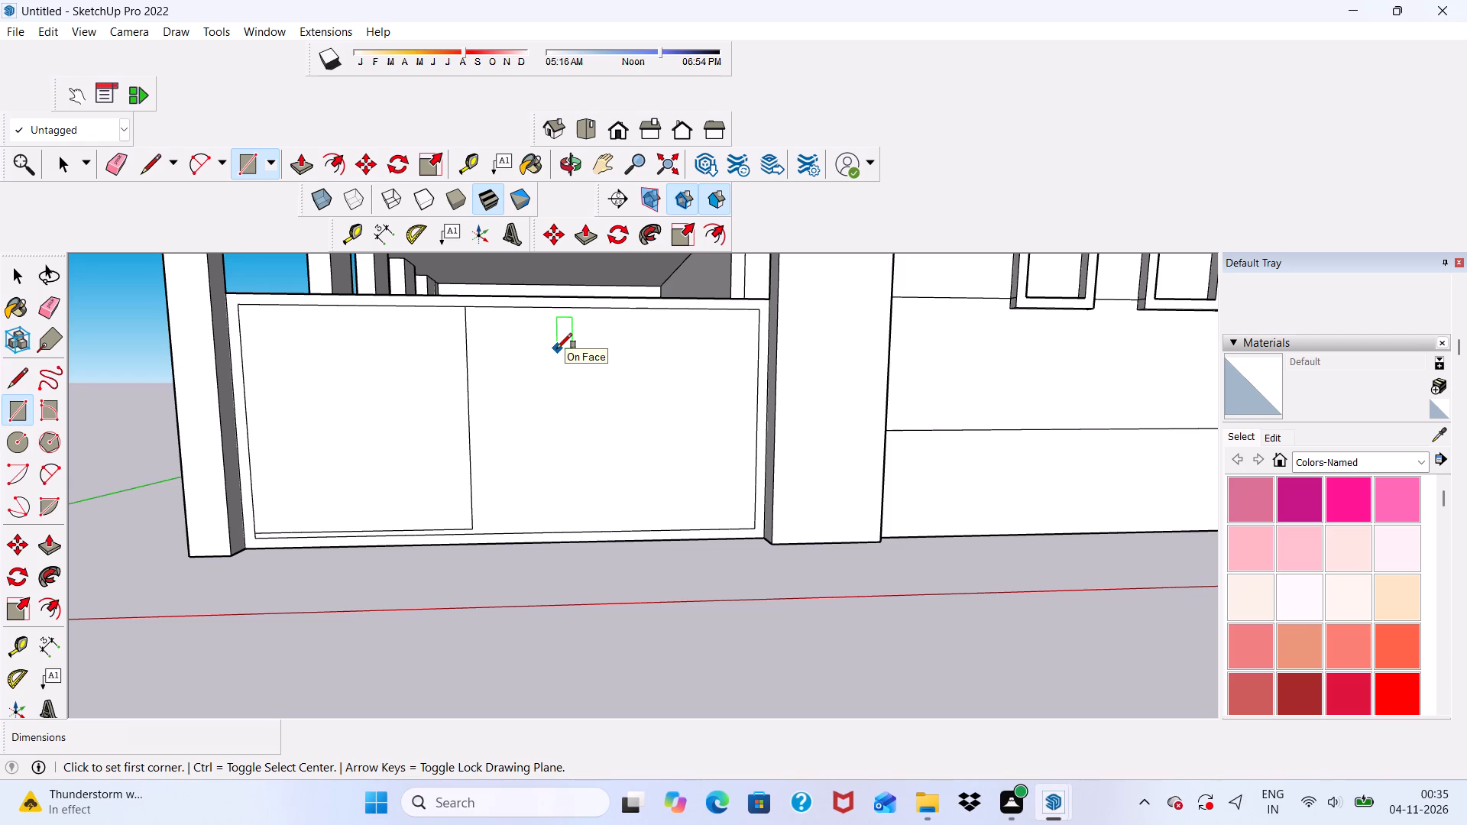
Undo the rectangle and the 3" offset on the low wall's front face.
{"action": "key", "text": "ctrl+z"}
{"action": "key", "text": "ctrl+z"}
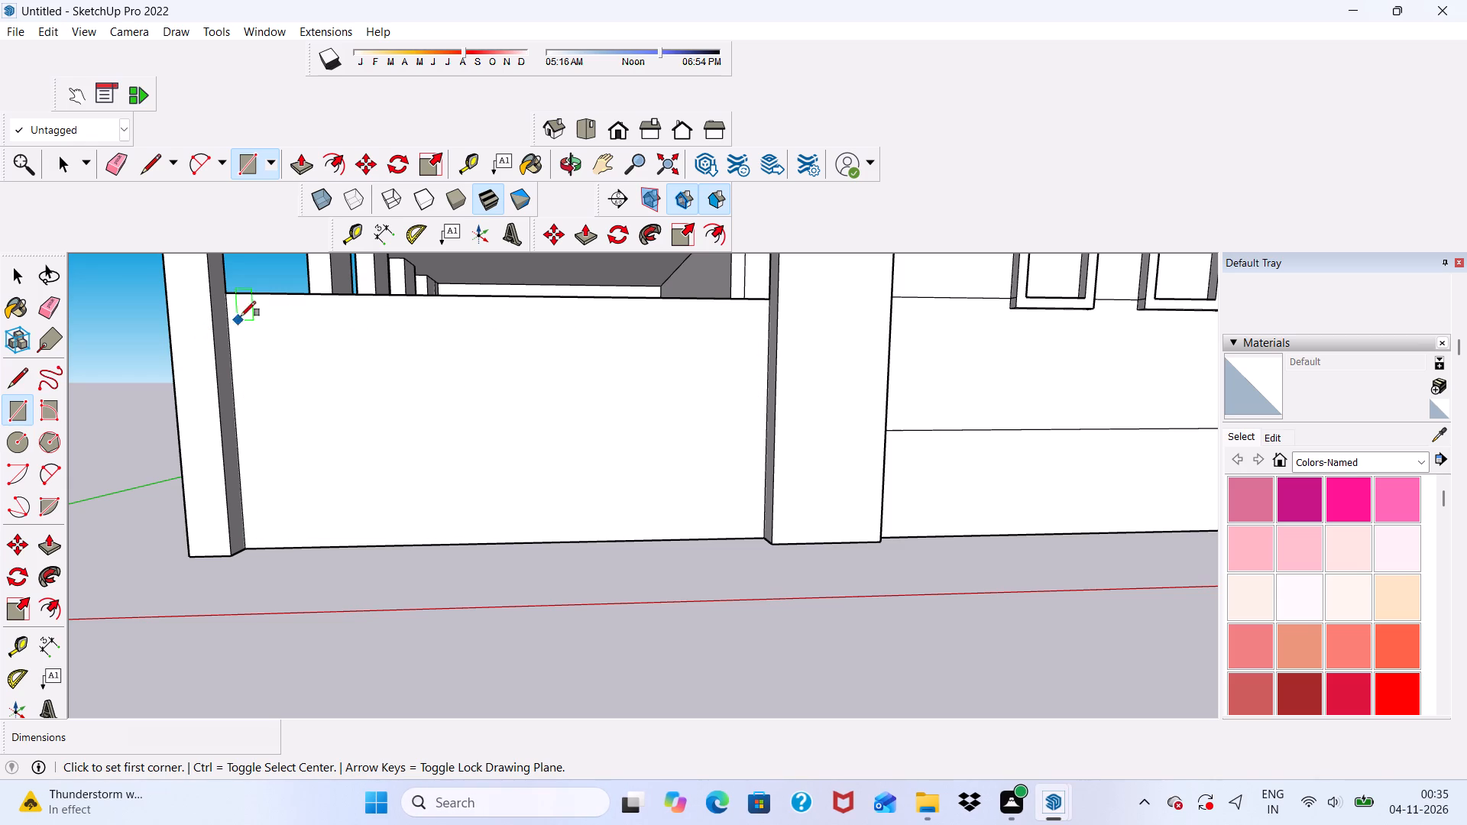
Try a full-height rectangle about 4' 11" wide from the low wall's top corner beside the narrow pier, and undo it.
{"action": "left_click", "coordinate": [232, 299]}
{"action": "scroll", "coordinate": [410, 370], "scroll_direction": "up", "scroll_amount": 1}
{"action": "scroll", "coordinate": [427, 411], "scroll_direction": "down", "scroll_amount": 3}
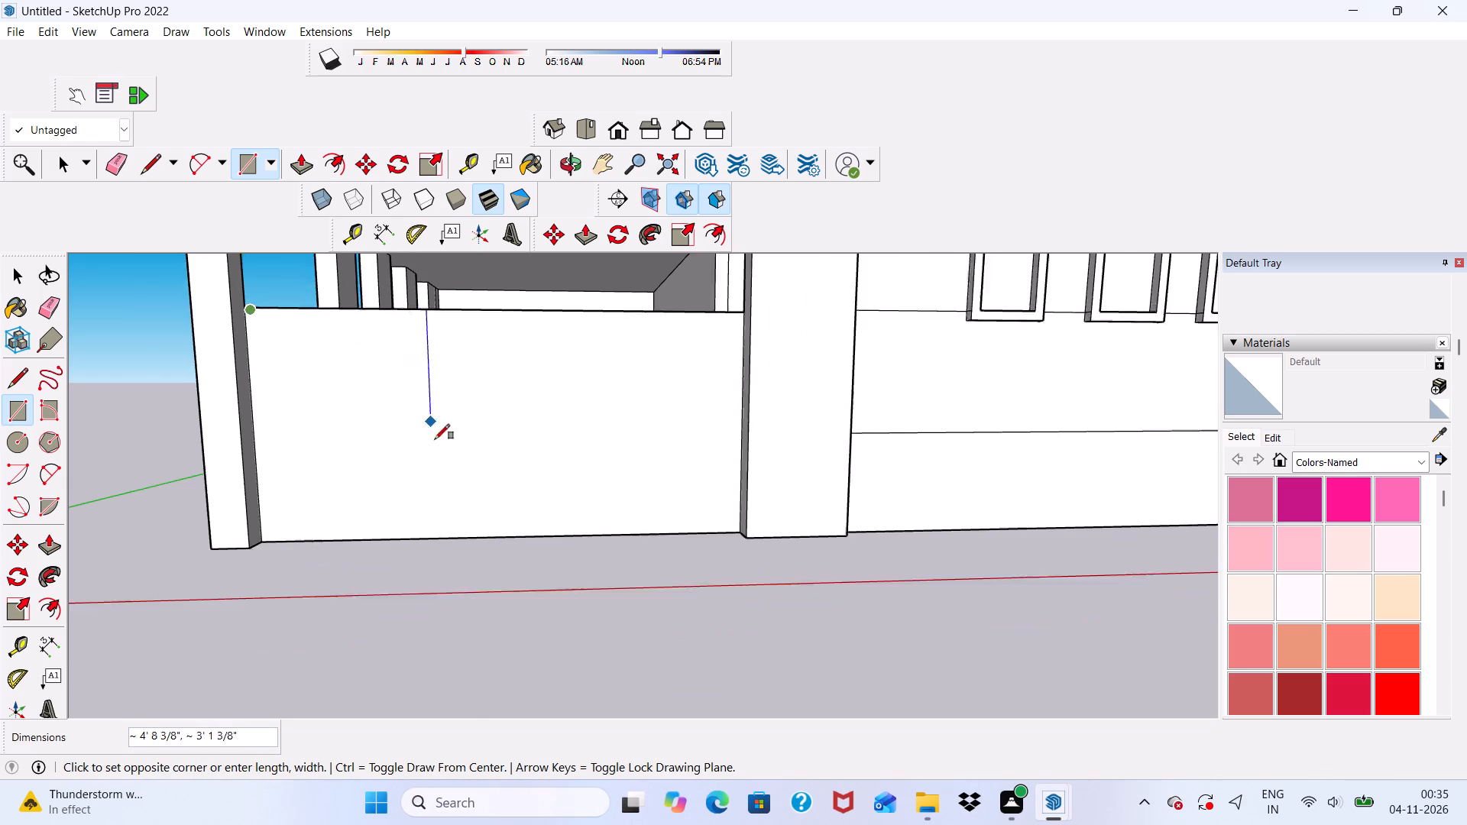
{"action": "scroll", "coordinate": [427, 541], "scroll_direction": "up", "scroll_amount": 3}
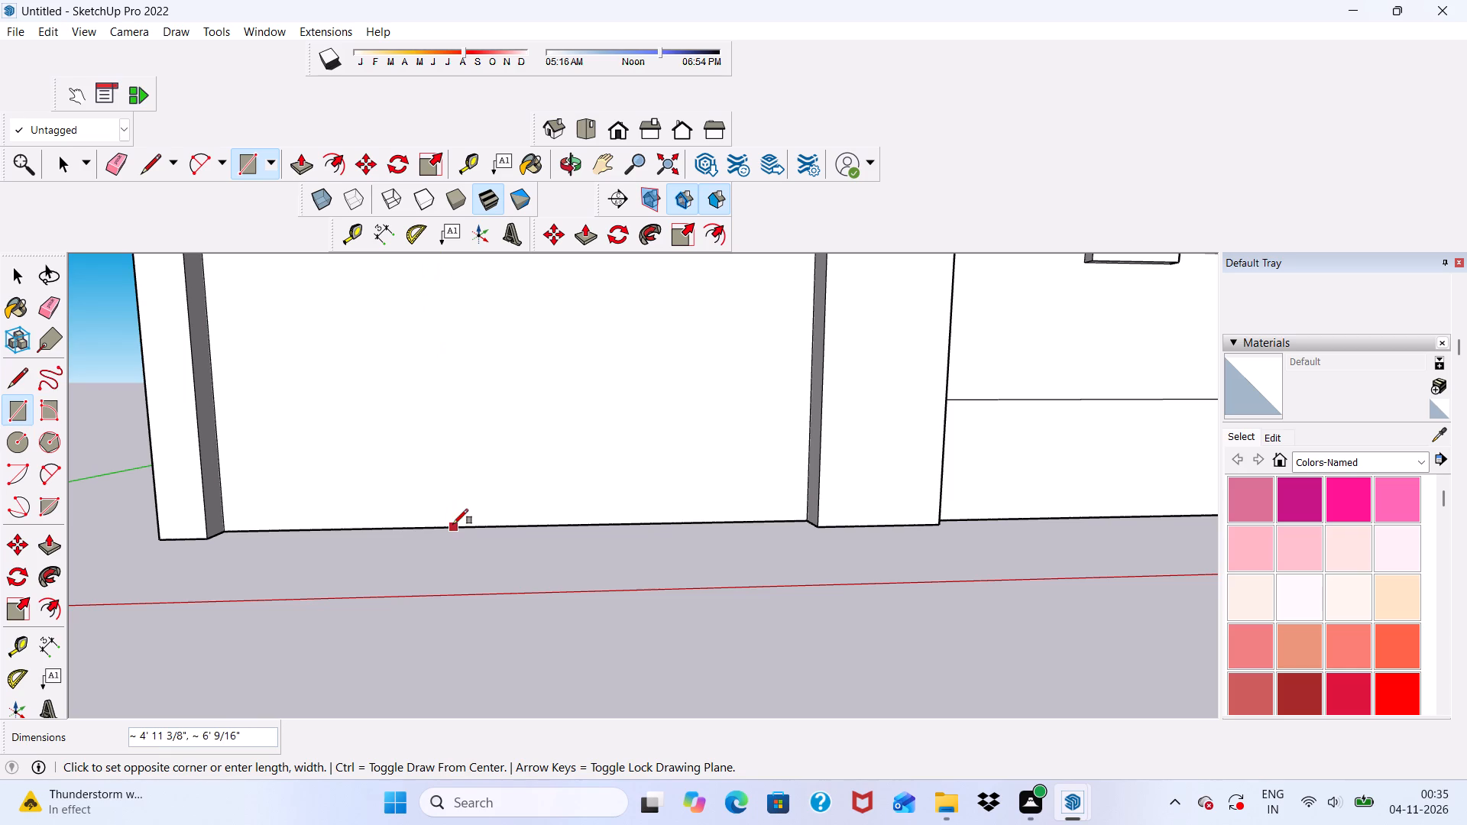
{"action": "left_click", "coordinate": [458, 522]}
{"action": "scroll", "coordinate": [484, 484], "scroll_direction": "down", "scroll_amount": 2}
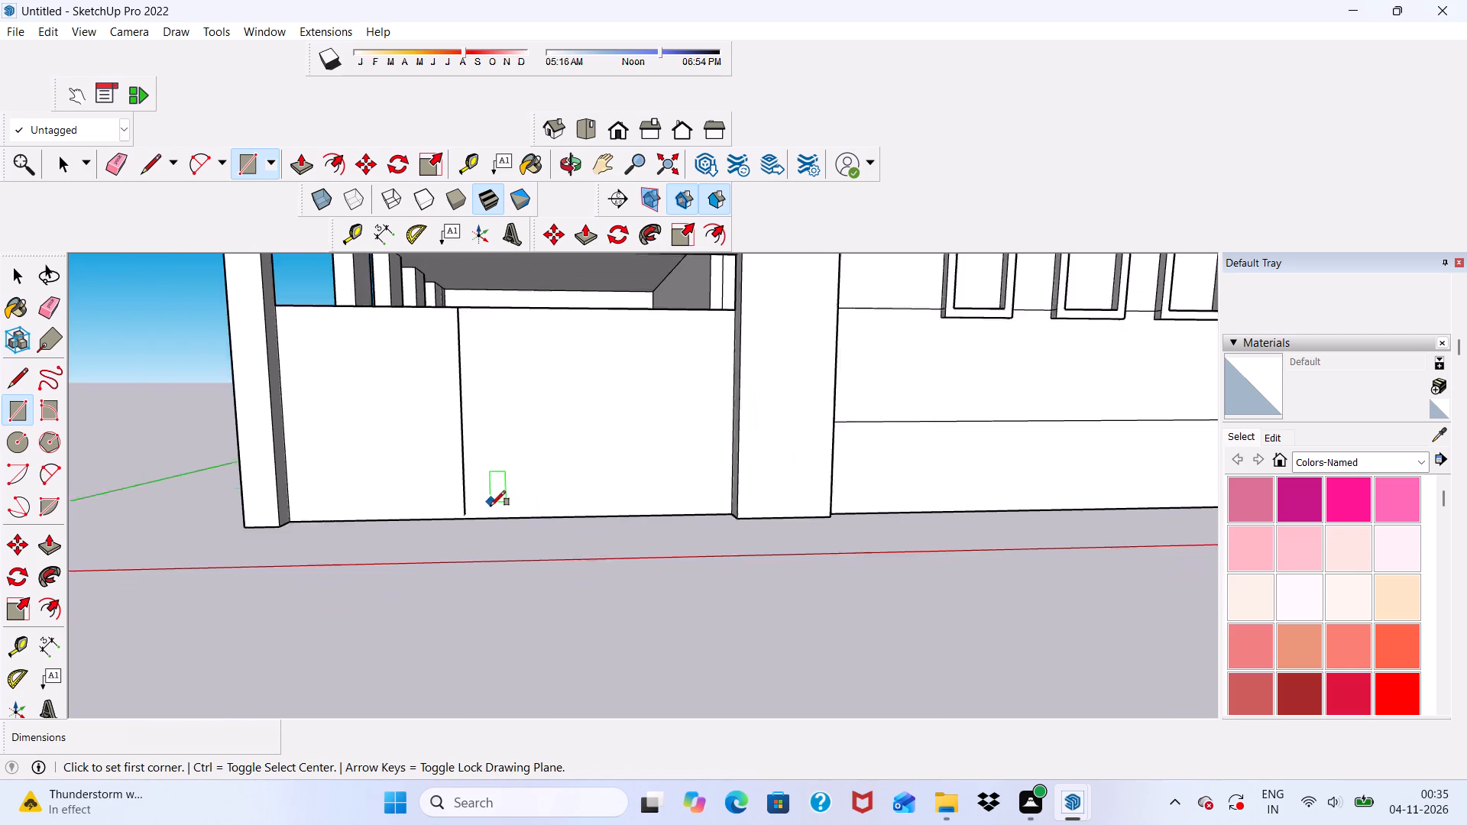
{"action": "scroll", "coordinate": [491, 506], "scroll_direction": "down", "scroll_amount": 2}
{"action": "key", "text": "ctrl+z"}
Draw a full-height rectangle about 4' wide on the low wall, from its bottom corner at the narrow pier to the top edge.
{"action": "scroll", "coordinate": [387, 496], "scroll_direction": "up", "scroll_amount": 7}
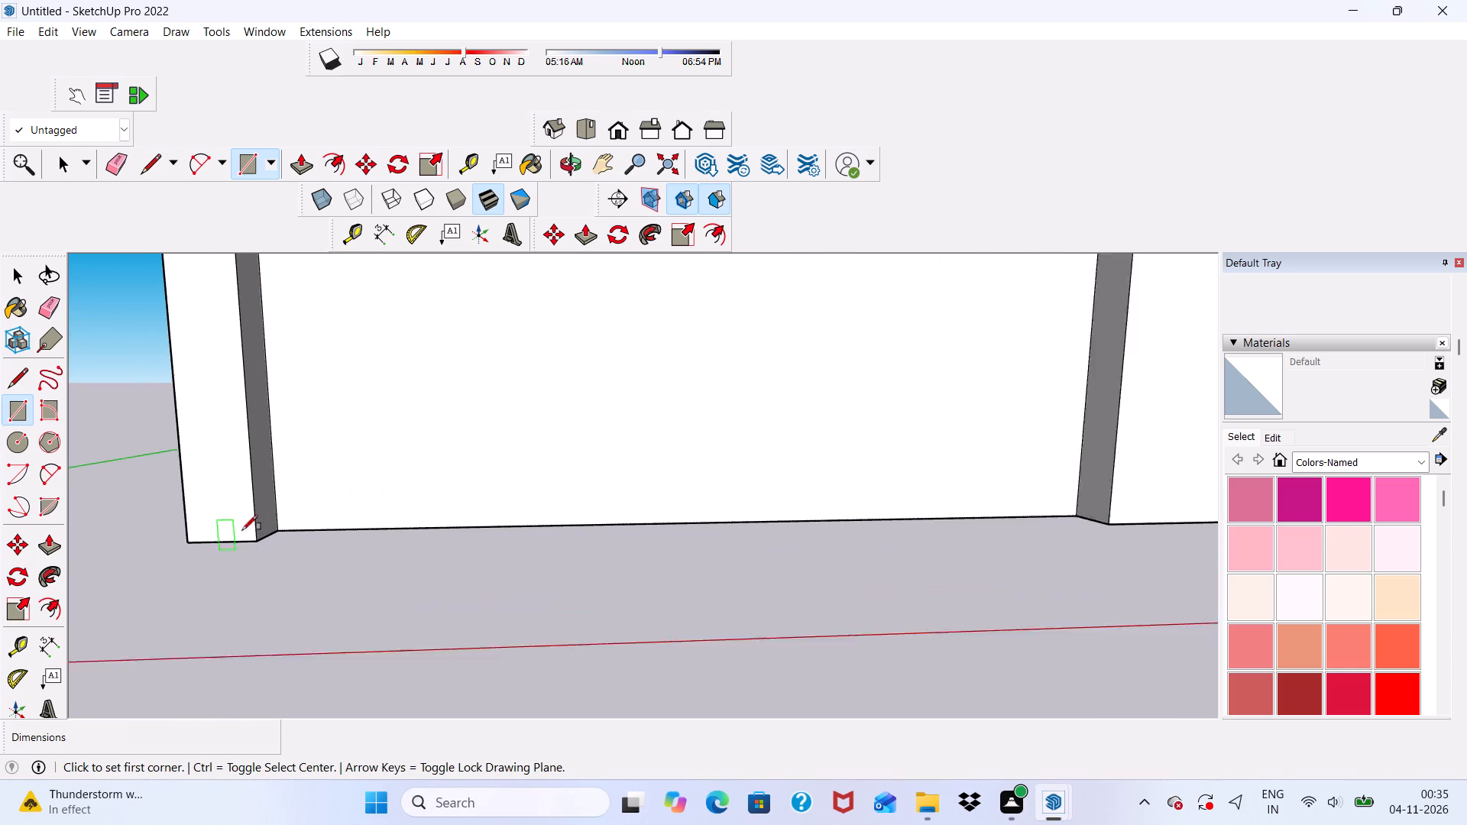
{"action": "scroll", "coordinate": [242, 530], "scroll_direction": "up", "scroll_amount": 5}
{"action": "left_click", "coordinate": [281, 532]}
{"action": "scroll", "coordinate": [376, 501], "scroll_direction": "down", "scroll_amount": 9}
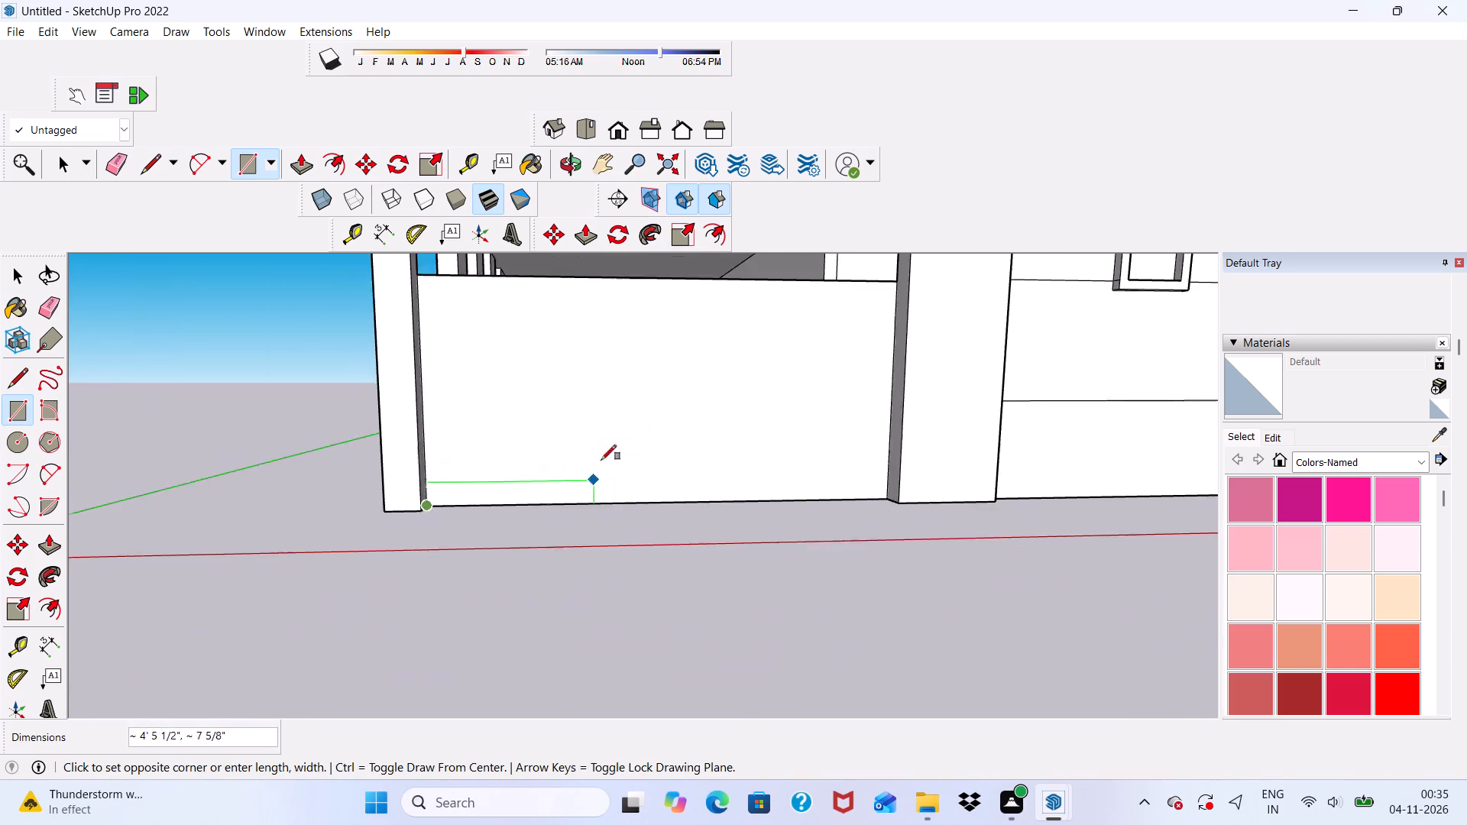
{"action": "scroll", "coordinate": [601, 460], "scroll_direction": "down", "scroll_amount": 4}
{"action": "scroll", "coordinate": [604, 298], "scroll_direction": "up", "scroll_amount": 4}
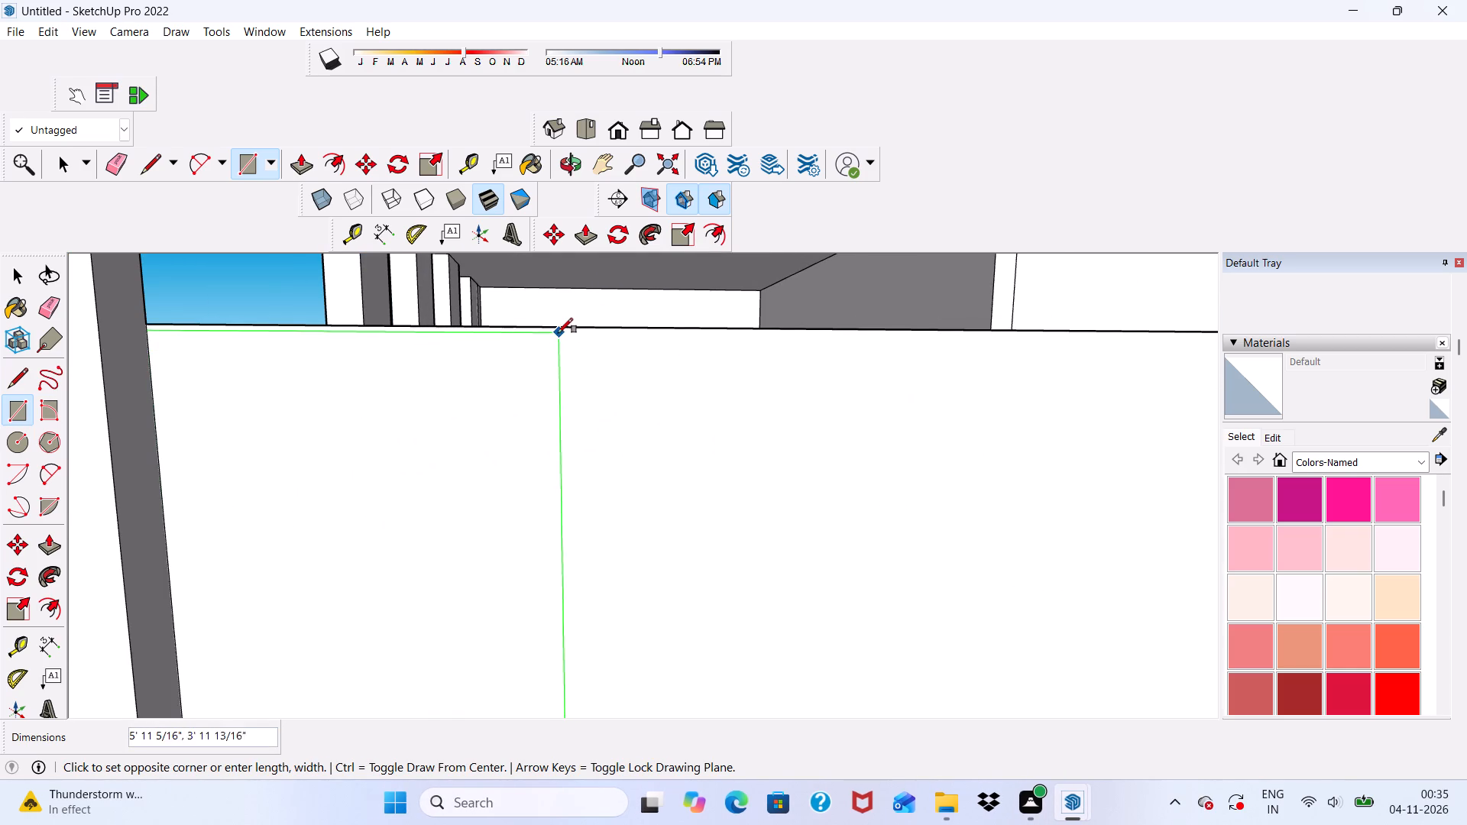
{"action": "left_click", "coordinate": [551, 326]}
{"action": "scroll", "coordinate": [534, 310], "scroll_direction": "down", "scroll_amount": 9}
Draw a second rectangle, 6' high and about 4' 5" wide, from the wall's bottom corner at the wide pier to the top edge.
{"action": "middle_click_drag", "start_coordinate": [622, 348], "coordinate": [610, 366]}
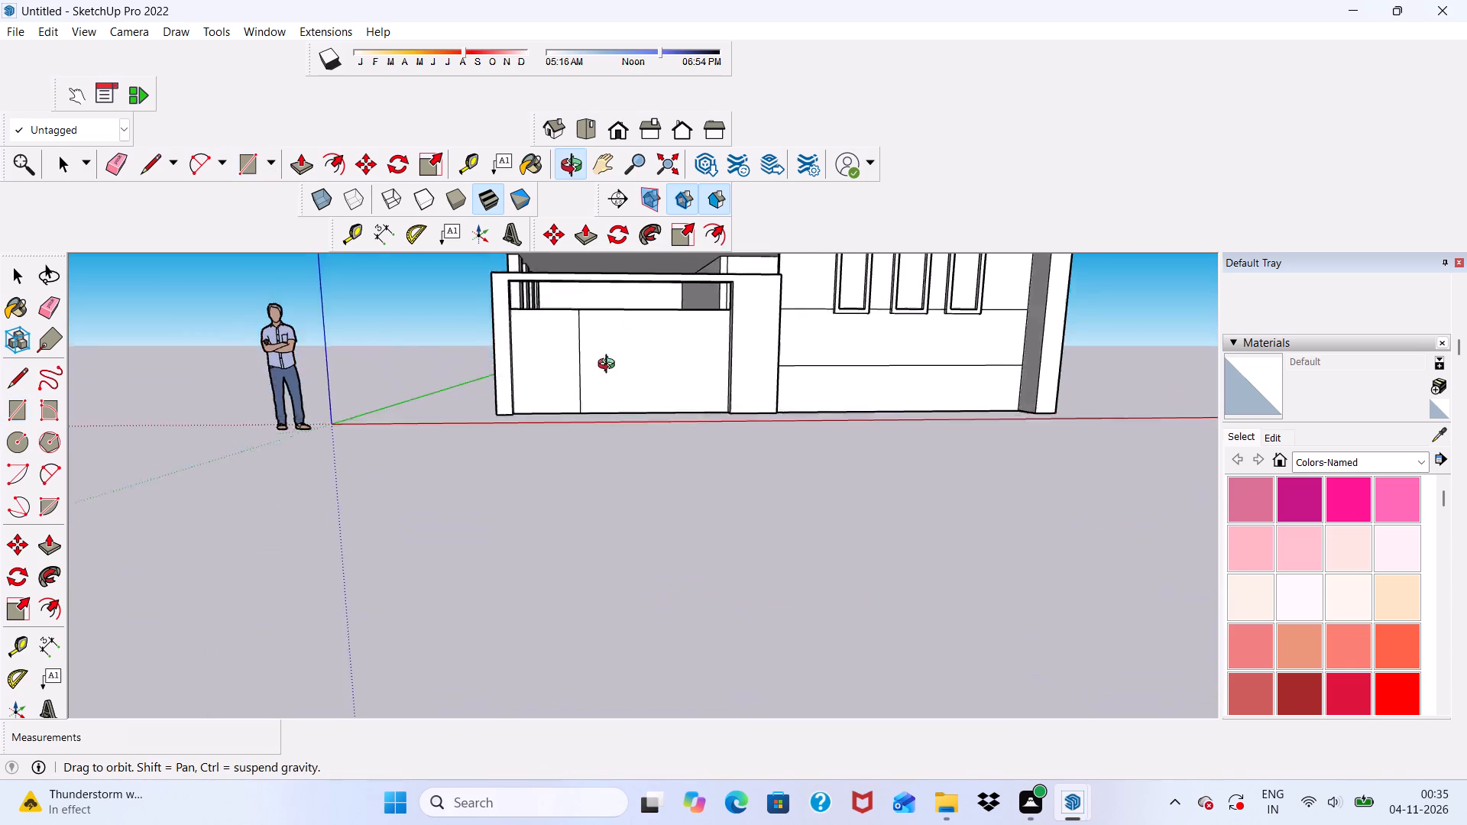
{"action": "middle_click_drag", "start_coordinate": [610, 366], "coordinate": [592, 375]}
{"action": "scroll", "coordinate": [636, 416], "scroll_direction": "up", "scroll_amount": 20}
{"action": "scroll", "coordinate": [636, 416], "scroll_direction": "up", "scroll_amount": 2}
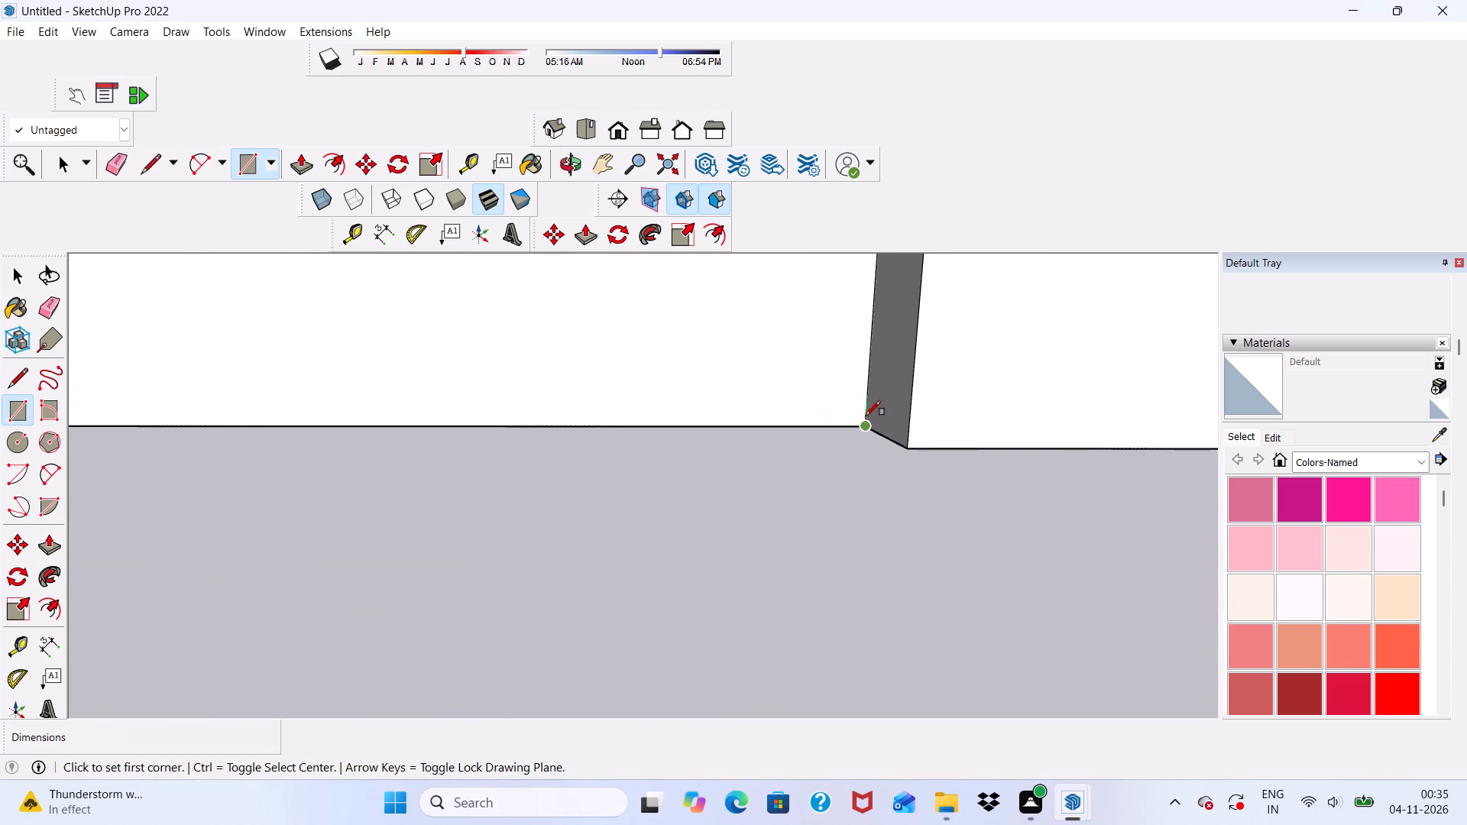
{"action": "left_click", "coordinate": [866, 422]}
{"action": "scroll", "coordinate": [622, 423], "scroll_direction": "down", "scroll_amount": 4}
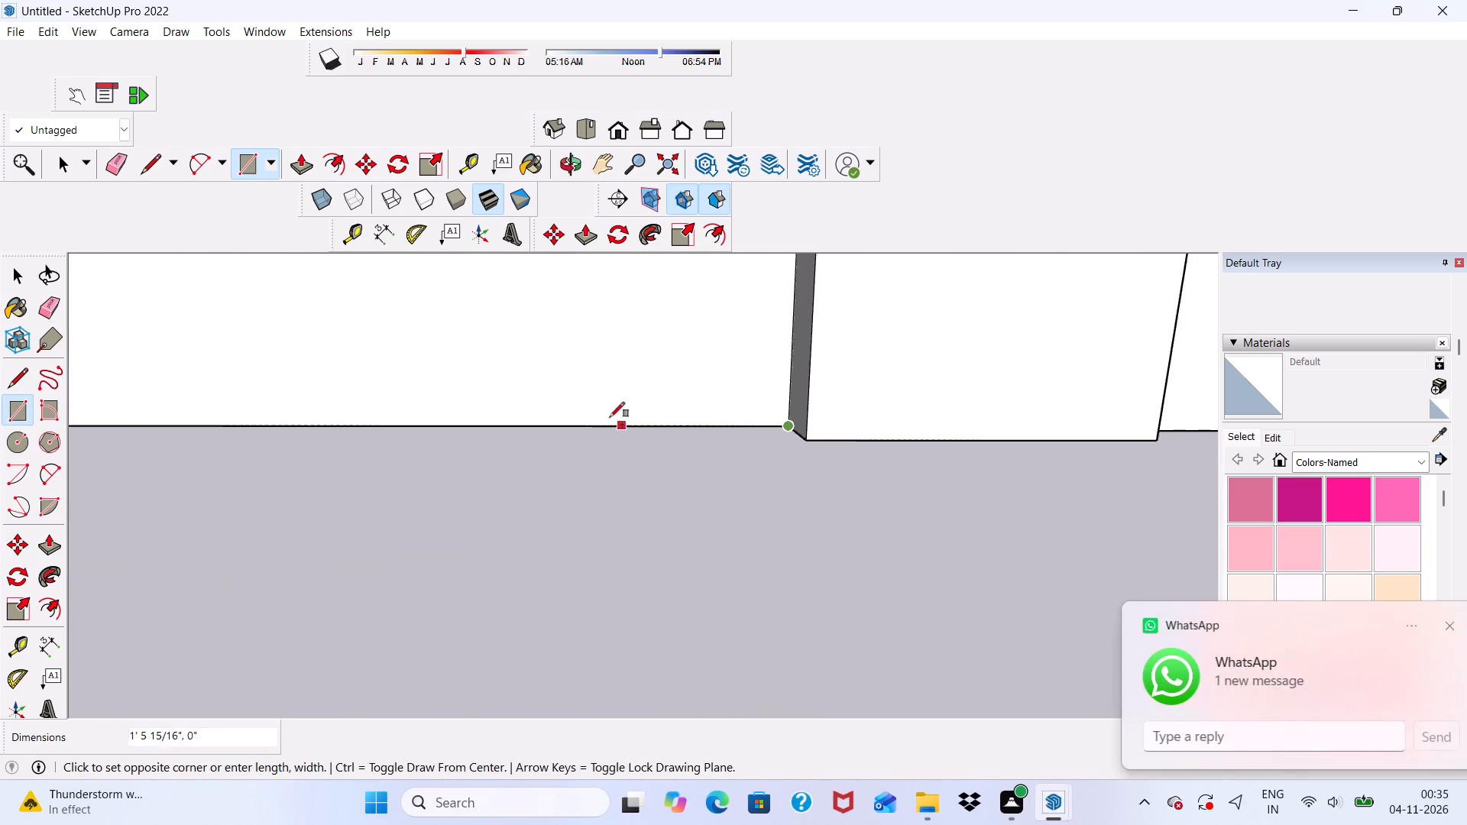
{"action": "scroll", "coordinate": [610, 417], "scroll_direction": "down", "scroll_amount": 16}
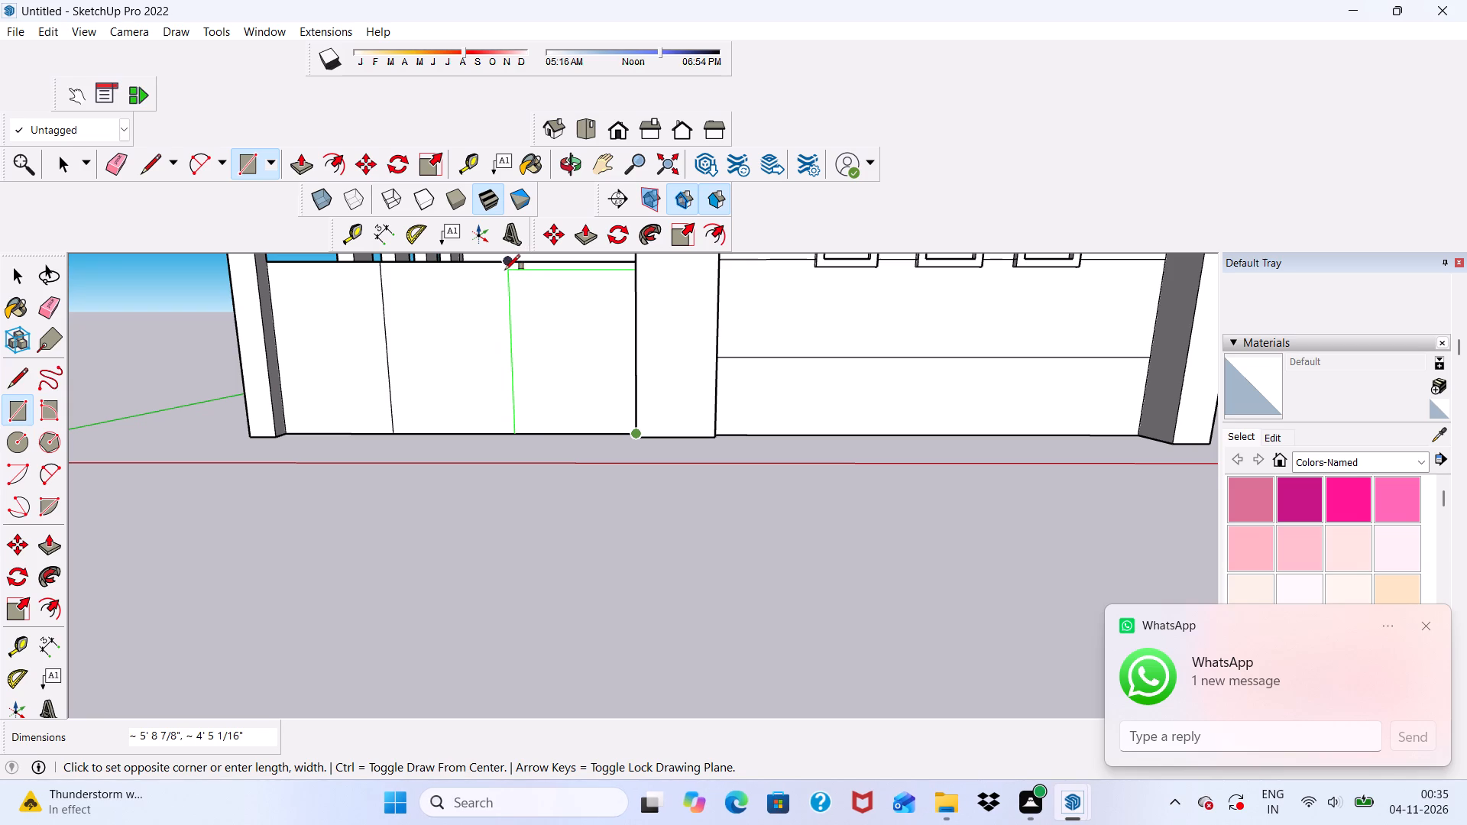
{"action": "left_click", "coordinate": [505, 264]}
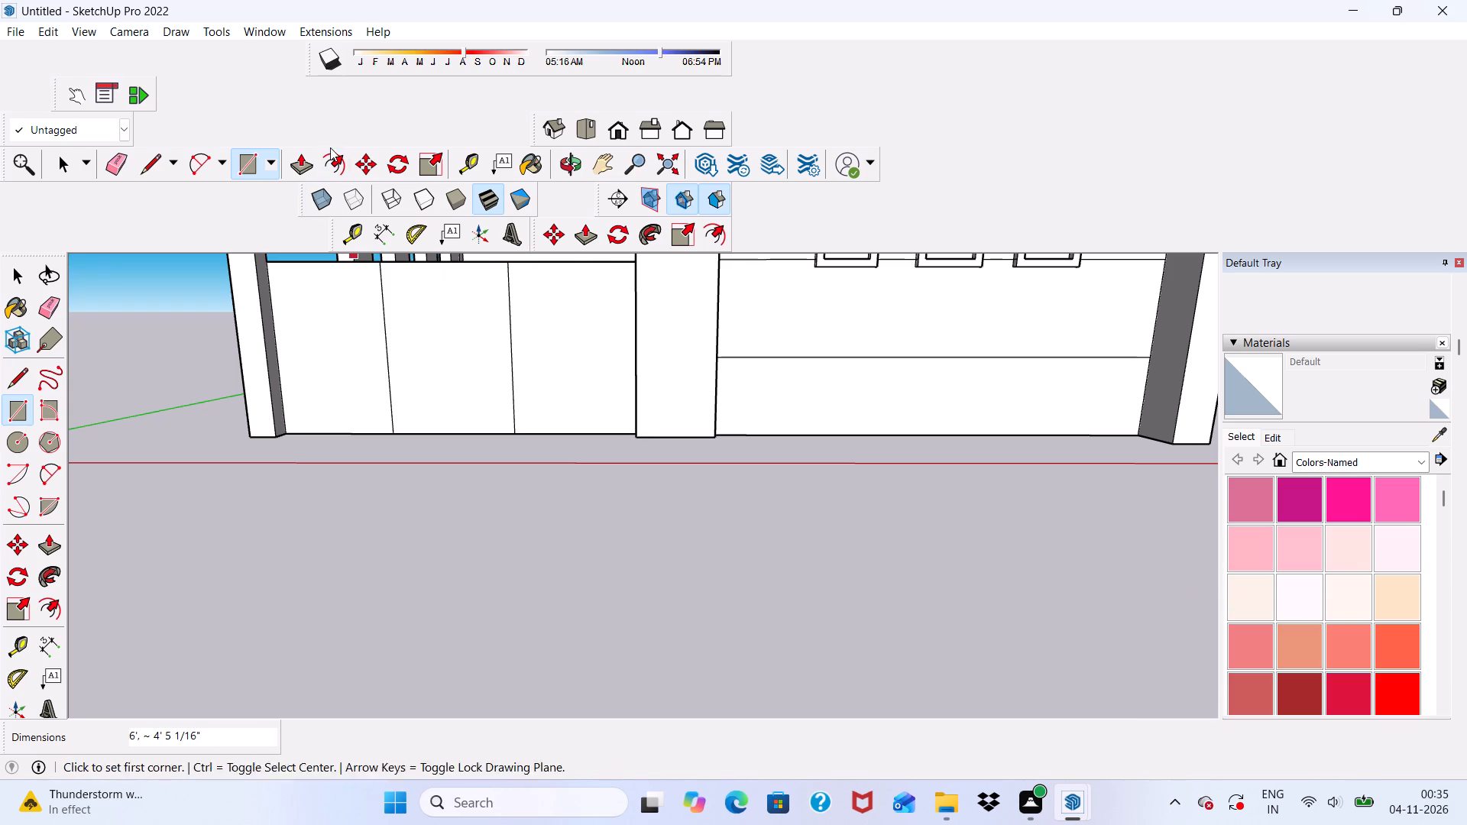
Offset the outline of the low wall's middle panel inward by 3".
{"action": "left_click", "coordinate": [342, 157]}
{"action": "left_click", "coordinate": [423, 293]}
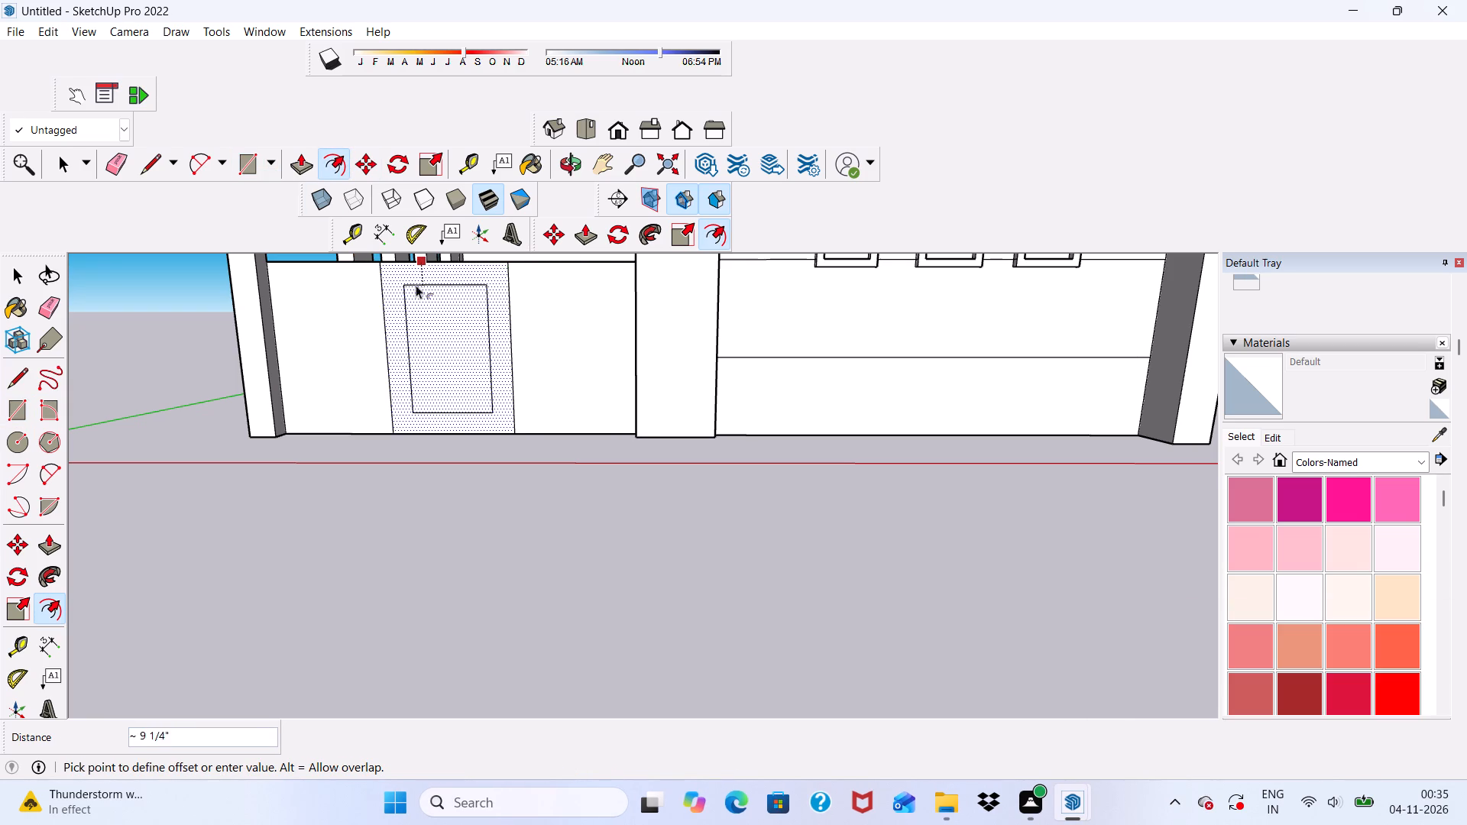
{"action": "type", "text": "3\""}
{"action": "key", "text": "Return"}
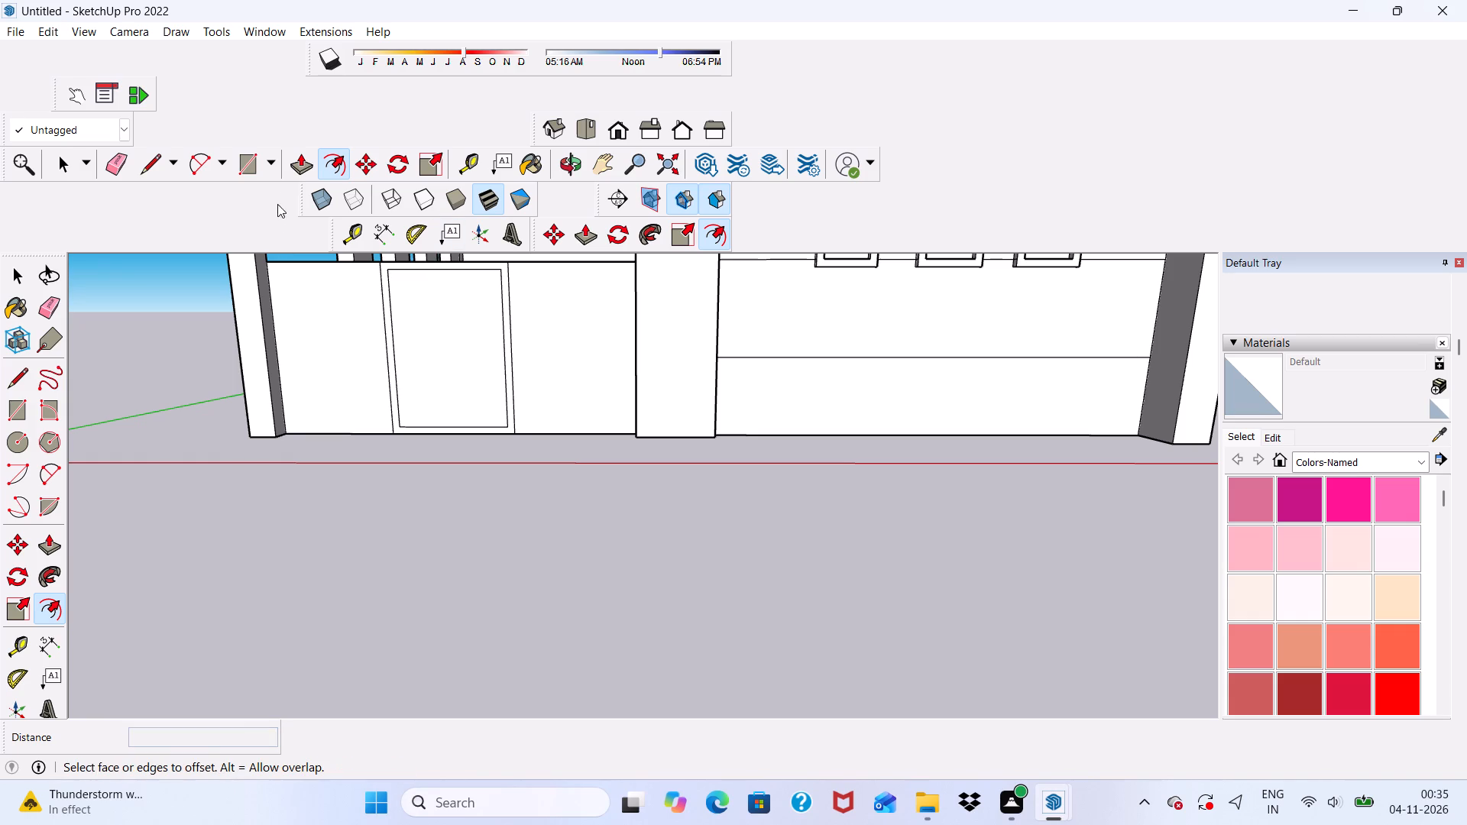
Draw a vertical strip about 3" wide and 5' 6" high inside the offset outline, starting from its top edge's midpoint.
{"action": "left_click", "coordinate": [248, 161]}
{"action": "scroll", "coordinate": [452, 261], "scroll_direction": "up", "scroll_amount": 3}
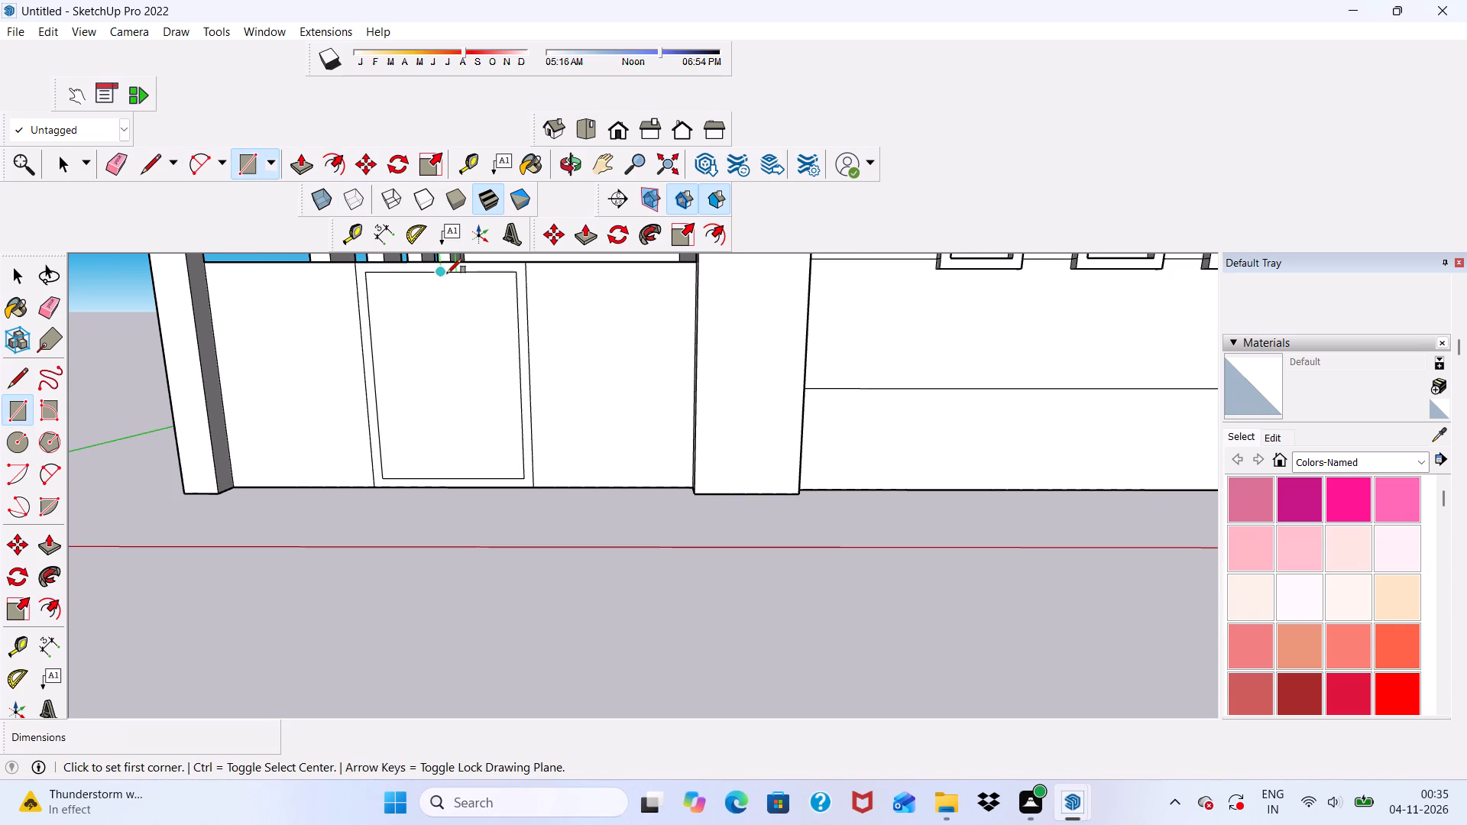
{"action": "left_click", "coordinate": [442, 273]}
{"action": "scroll", "coordinate": [458, 483], "scroll_direction": "up", "scroll_amount": 7}
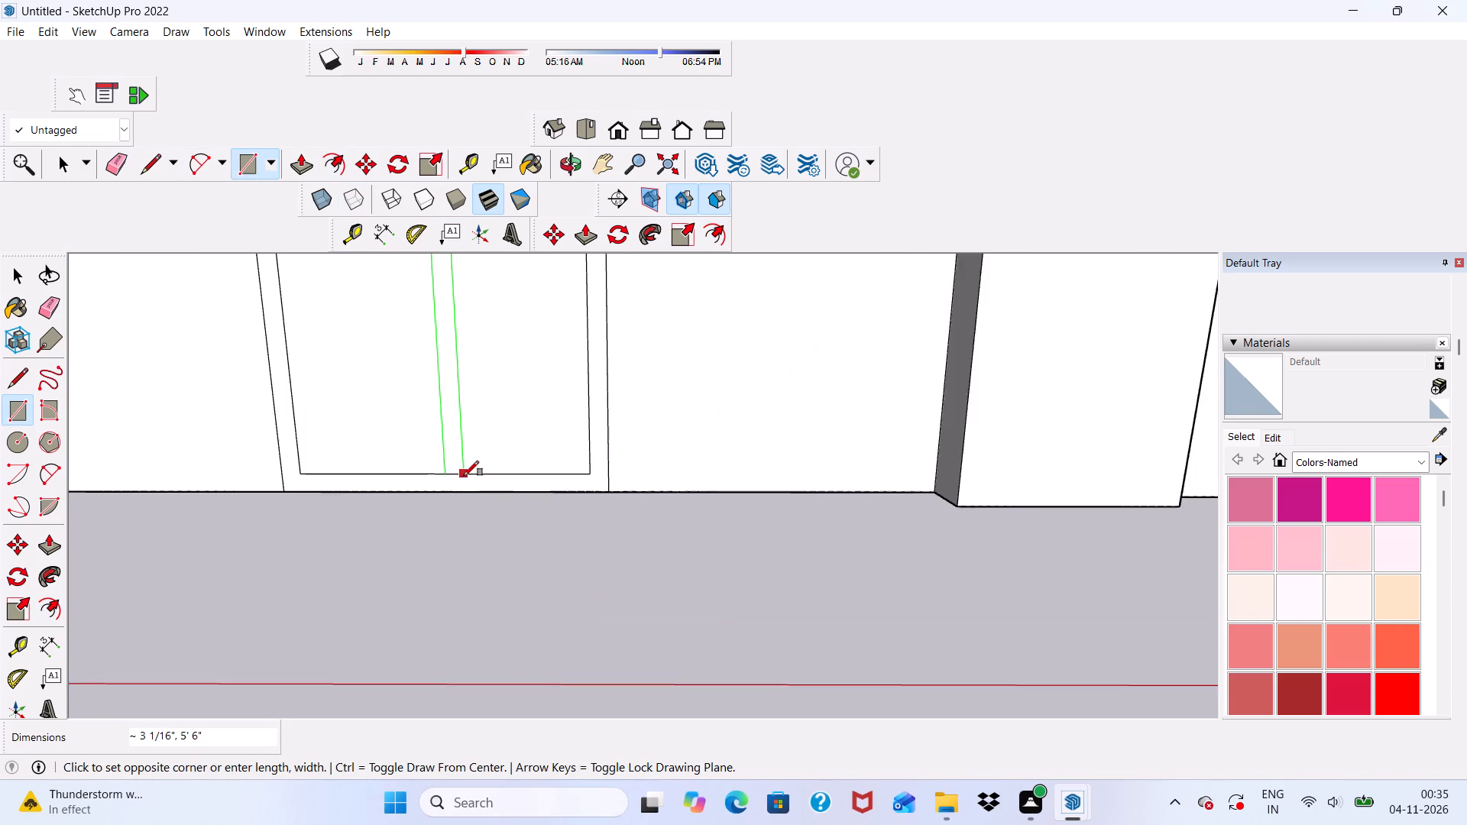
{"action": "scroll", "coordinate": [464, 471], "scroll_direction": "up", "scroll_amount": 3}
{"action": "left_click", "coordinate": [467, 473]}
{"action": "scroll", "coordinate": [468, 477], "scroll_direction": "down", "scroll_amount": 11}
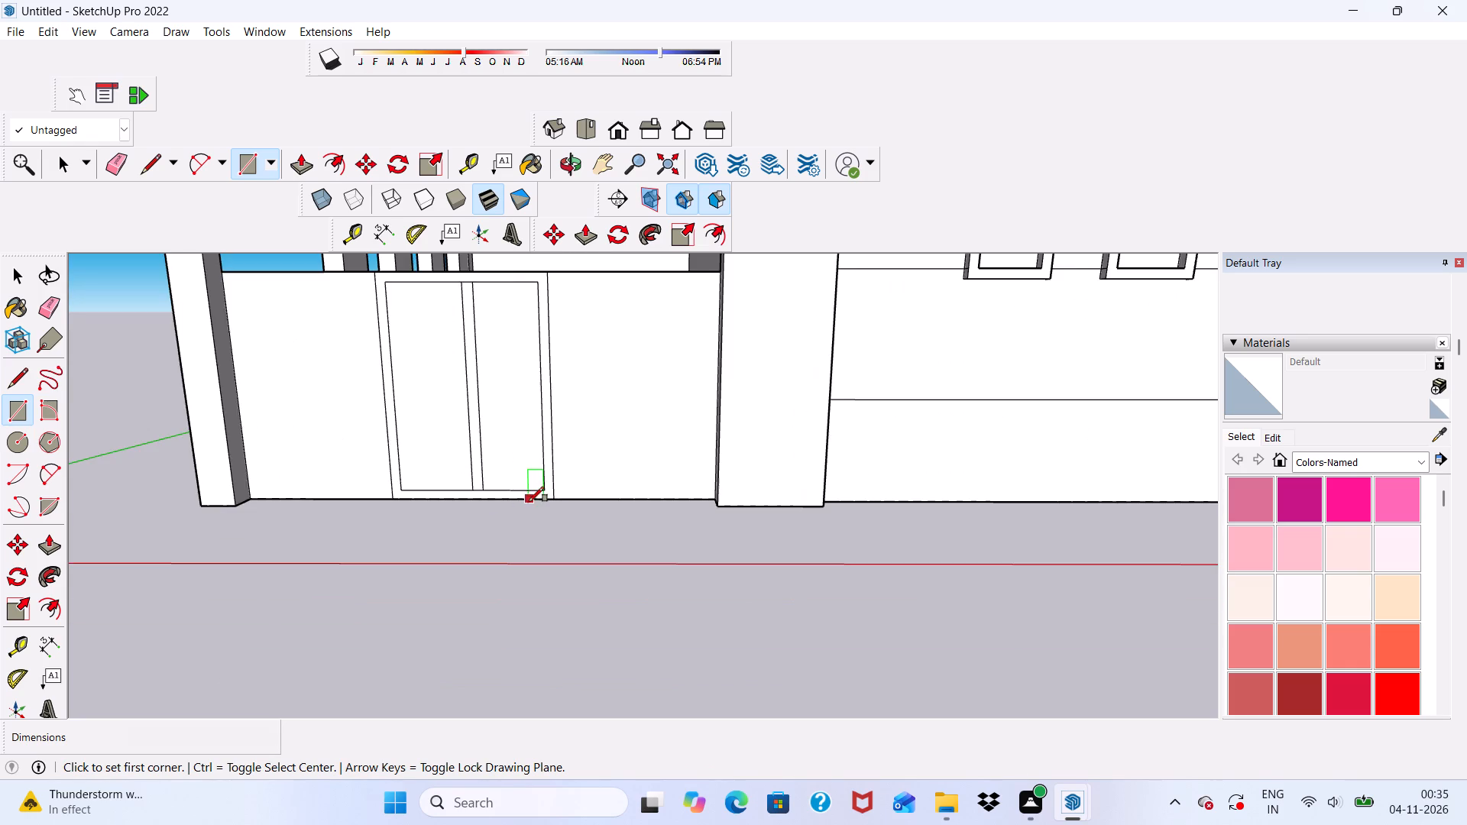
Offset the outline of the low wall's end panel beside the narrow pier inward by 3".
{"action": "middle_click_drag", "start_coordinate": [529, 502], "coordinate": [568, 572]}
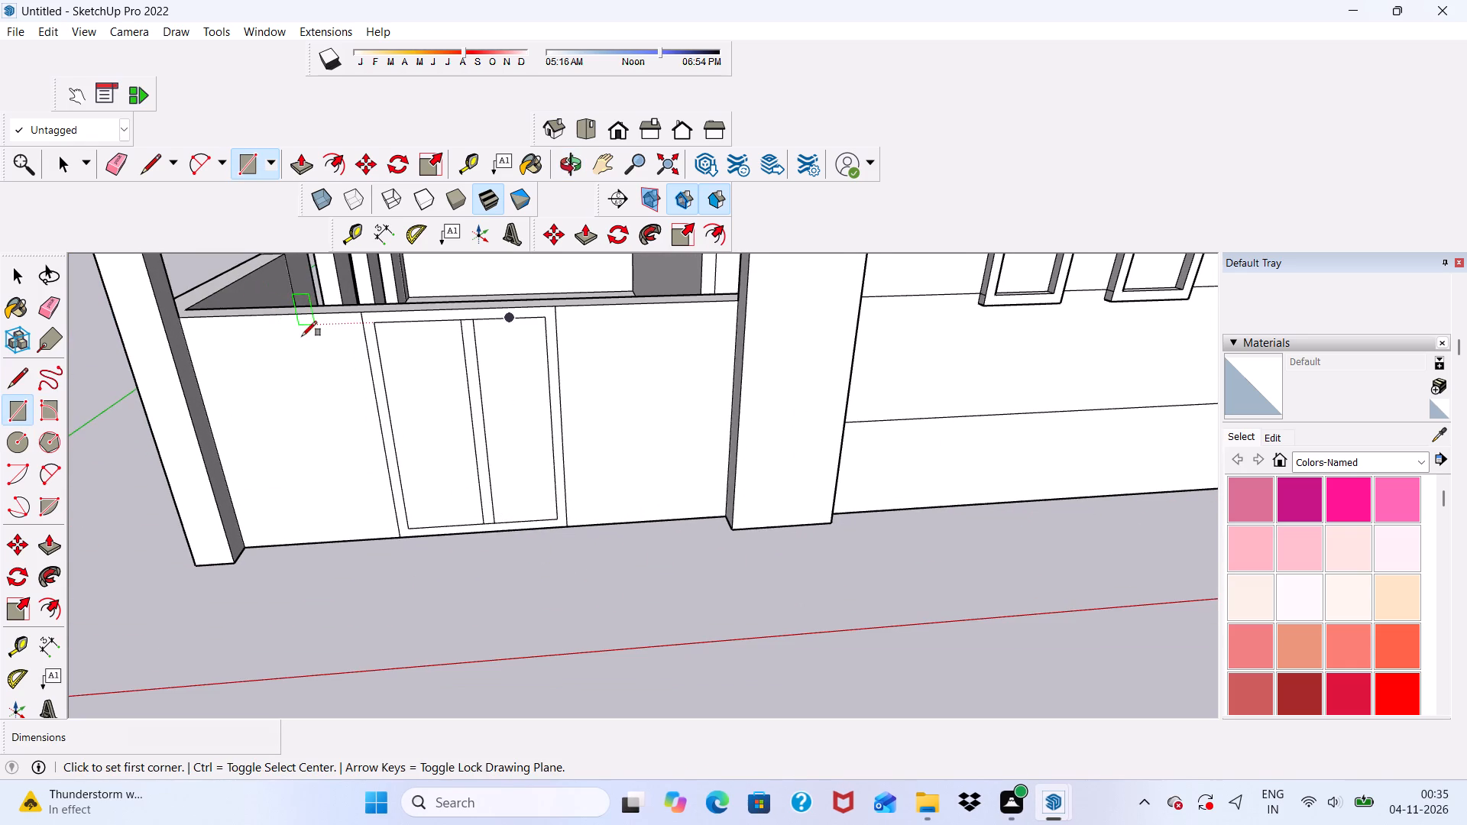
{"action": "middle_click_drag", "start_coordinate": [302, 336], "coordinate": [309, 296]}
{"action": "key", "text": "space"}
{"action": "left_click", "coordinate": [319, 350]}
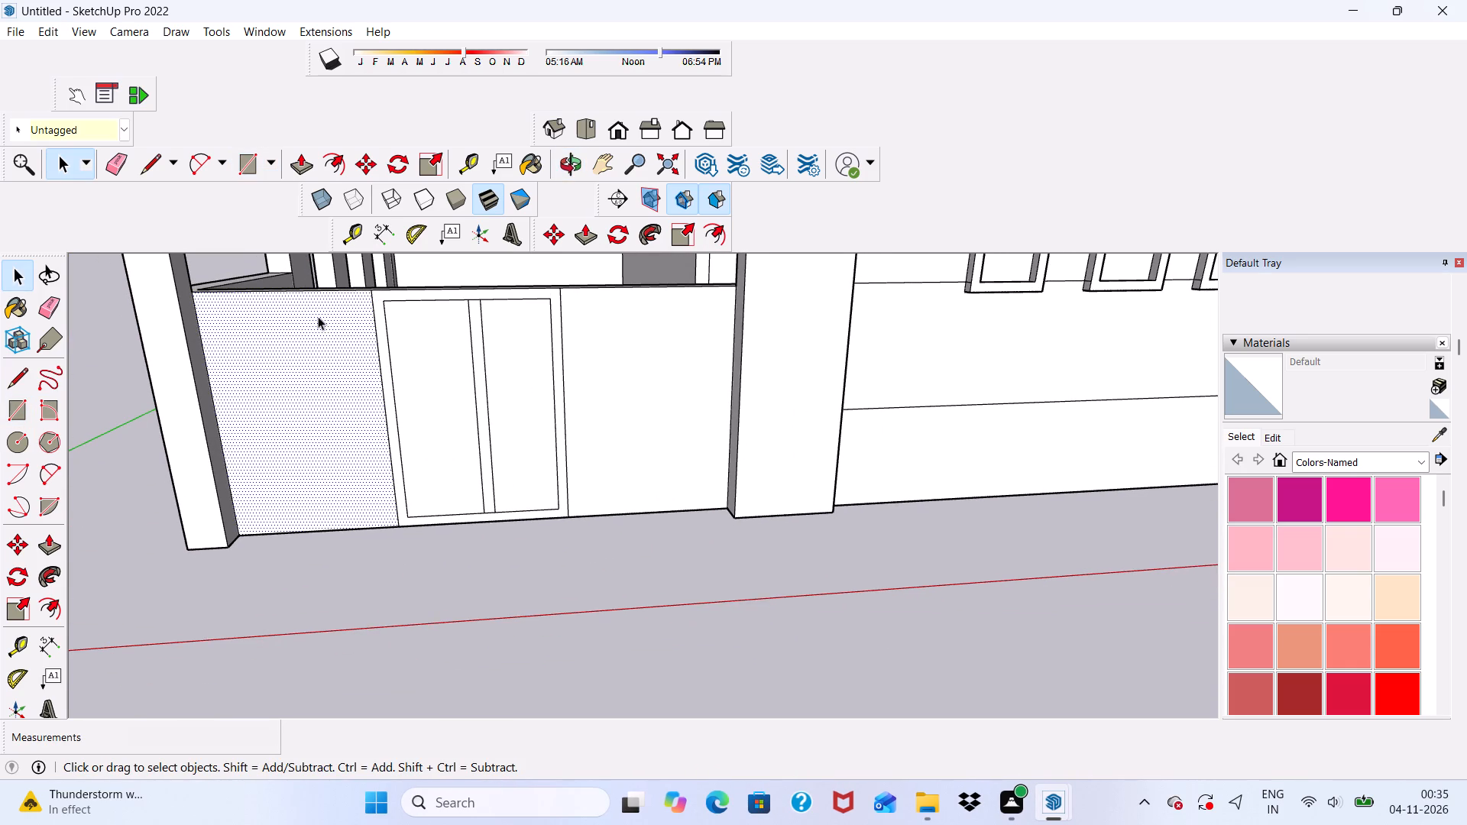
{"action": "left_click", "coordinate": [324, 152]}
{"action": "left_click", "coordinate": [301, 315]}
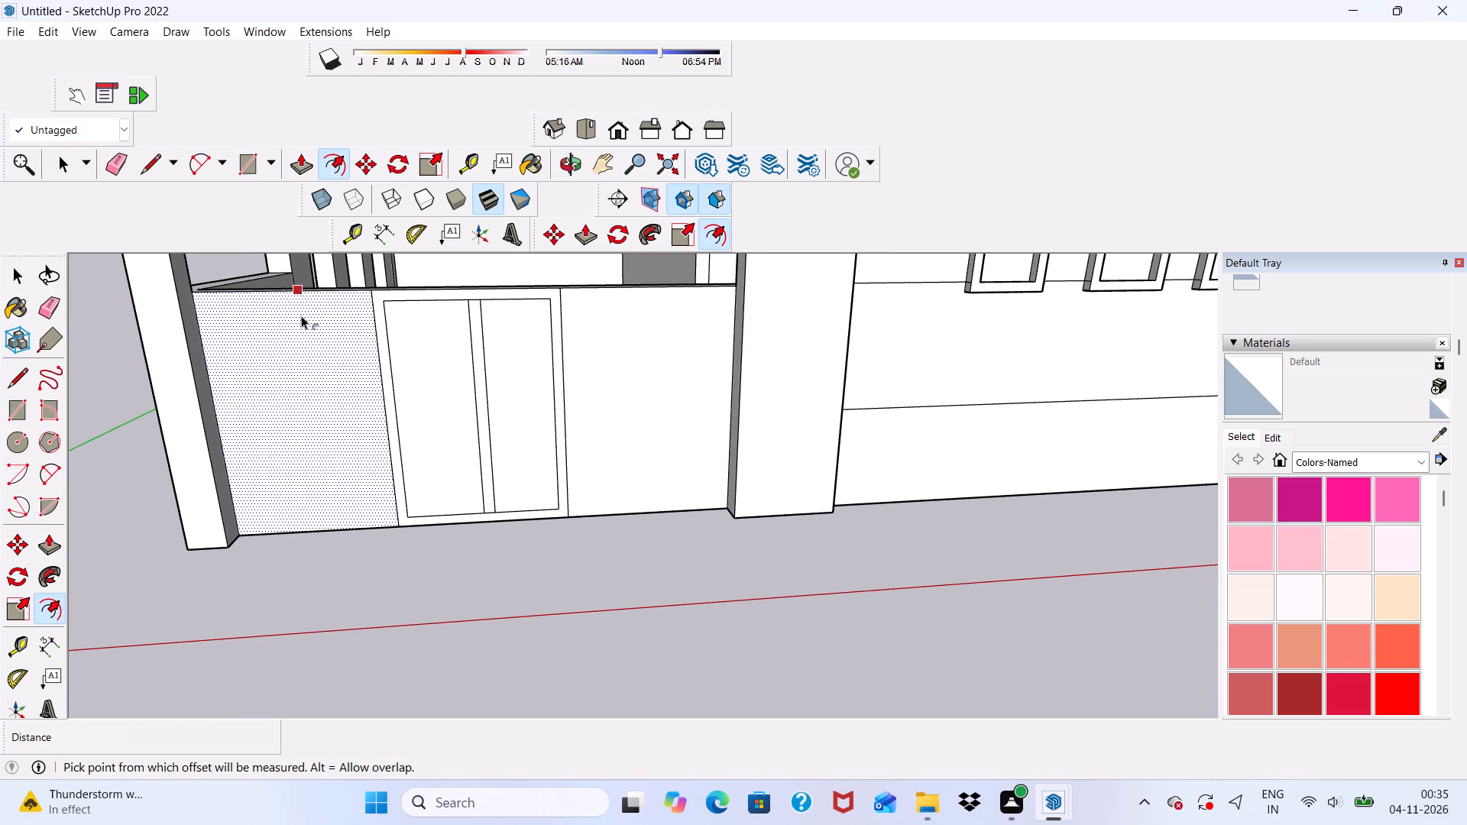
{"action": "key", "text": "3"}
{"action": "key", "text": "shift+quotedbl"}
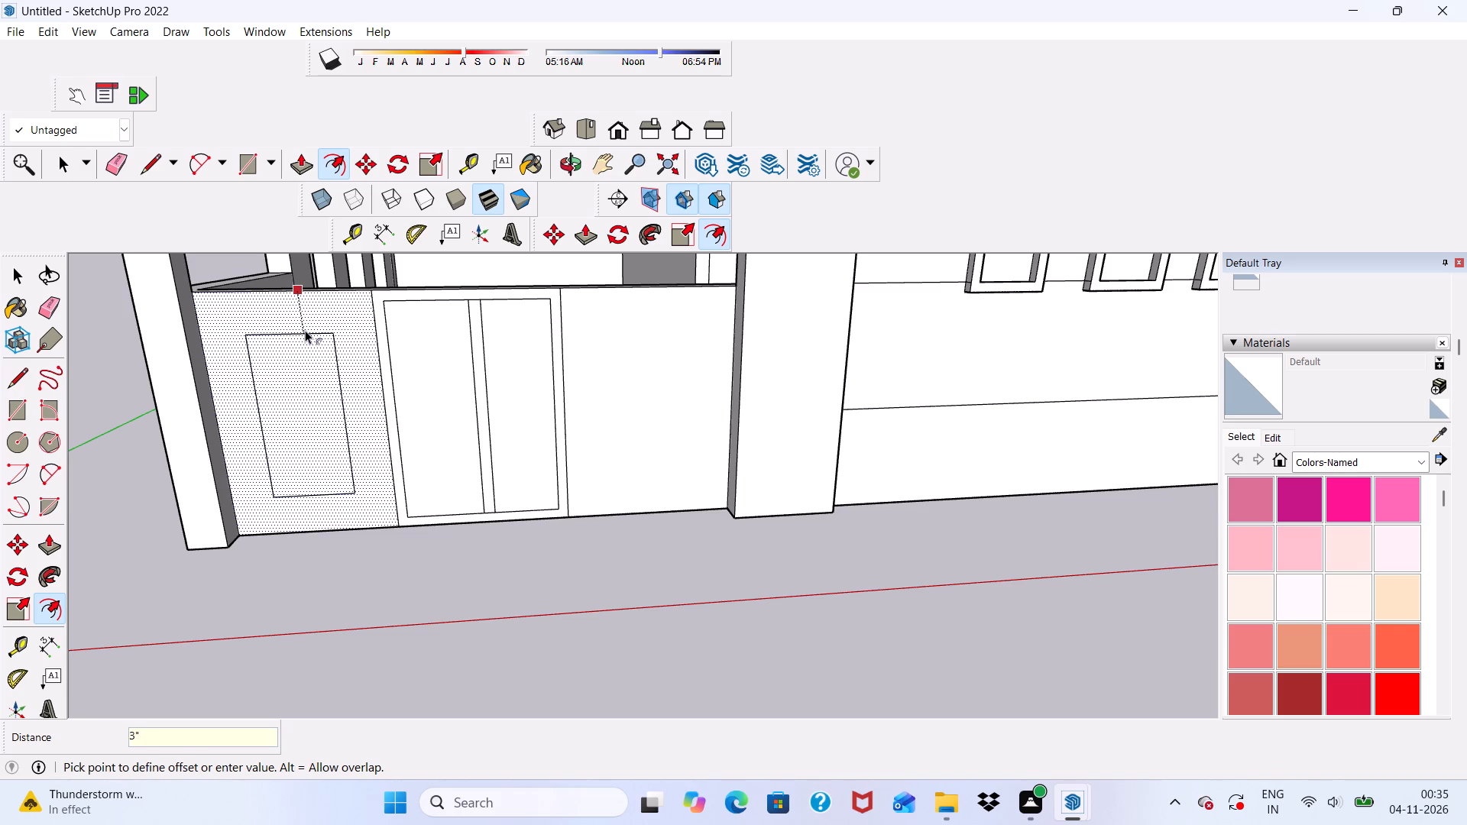
{"action": "key", "text": "Return"}
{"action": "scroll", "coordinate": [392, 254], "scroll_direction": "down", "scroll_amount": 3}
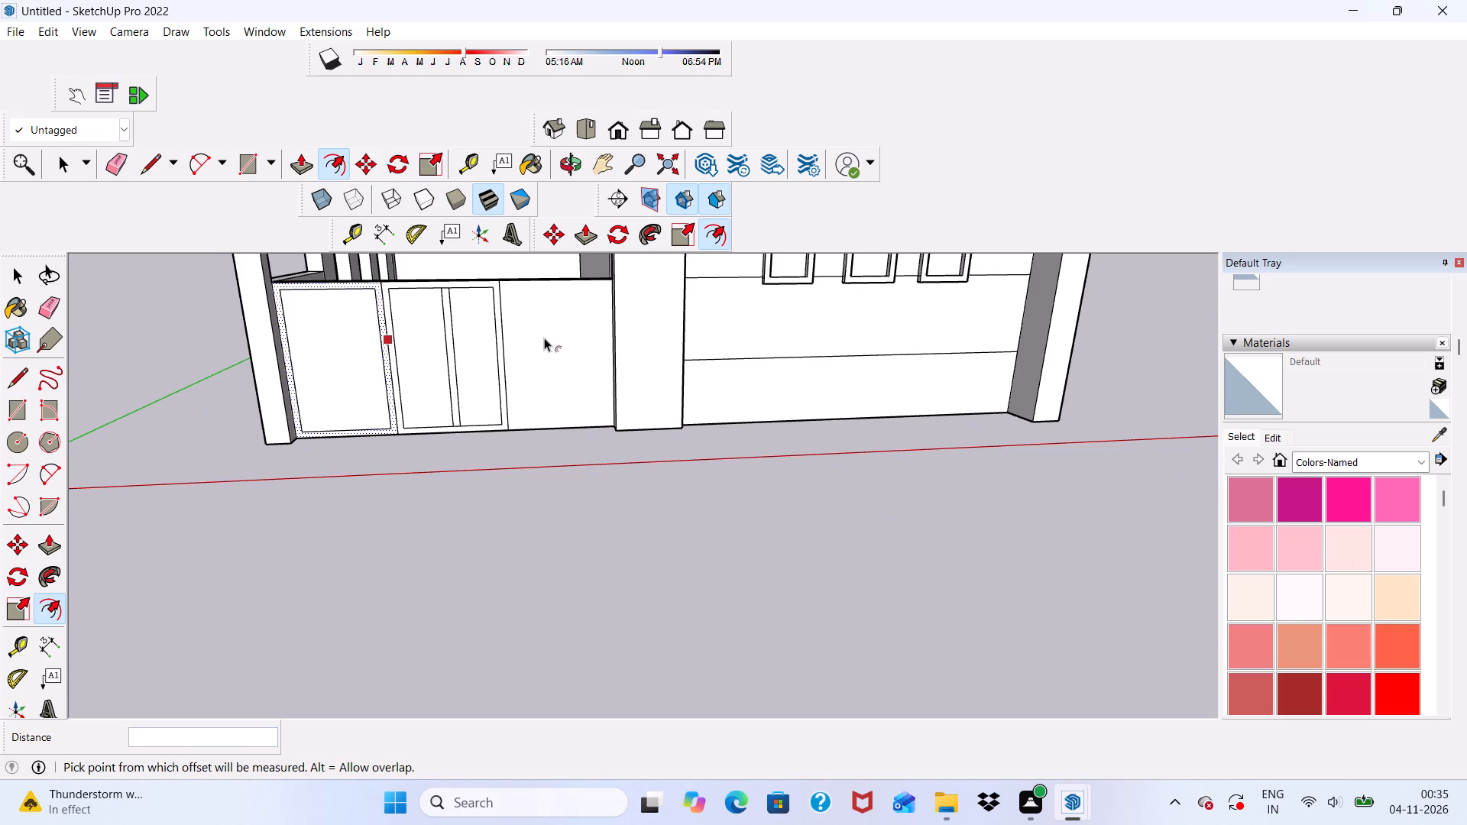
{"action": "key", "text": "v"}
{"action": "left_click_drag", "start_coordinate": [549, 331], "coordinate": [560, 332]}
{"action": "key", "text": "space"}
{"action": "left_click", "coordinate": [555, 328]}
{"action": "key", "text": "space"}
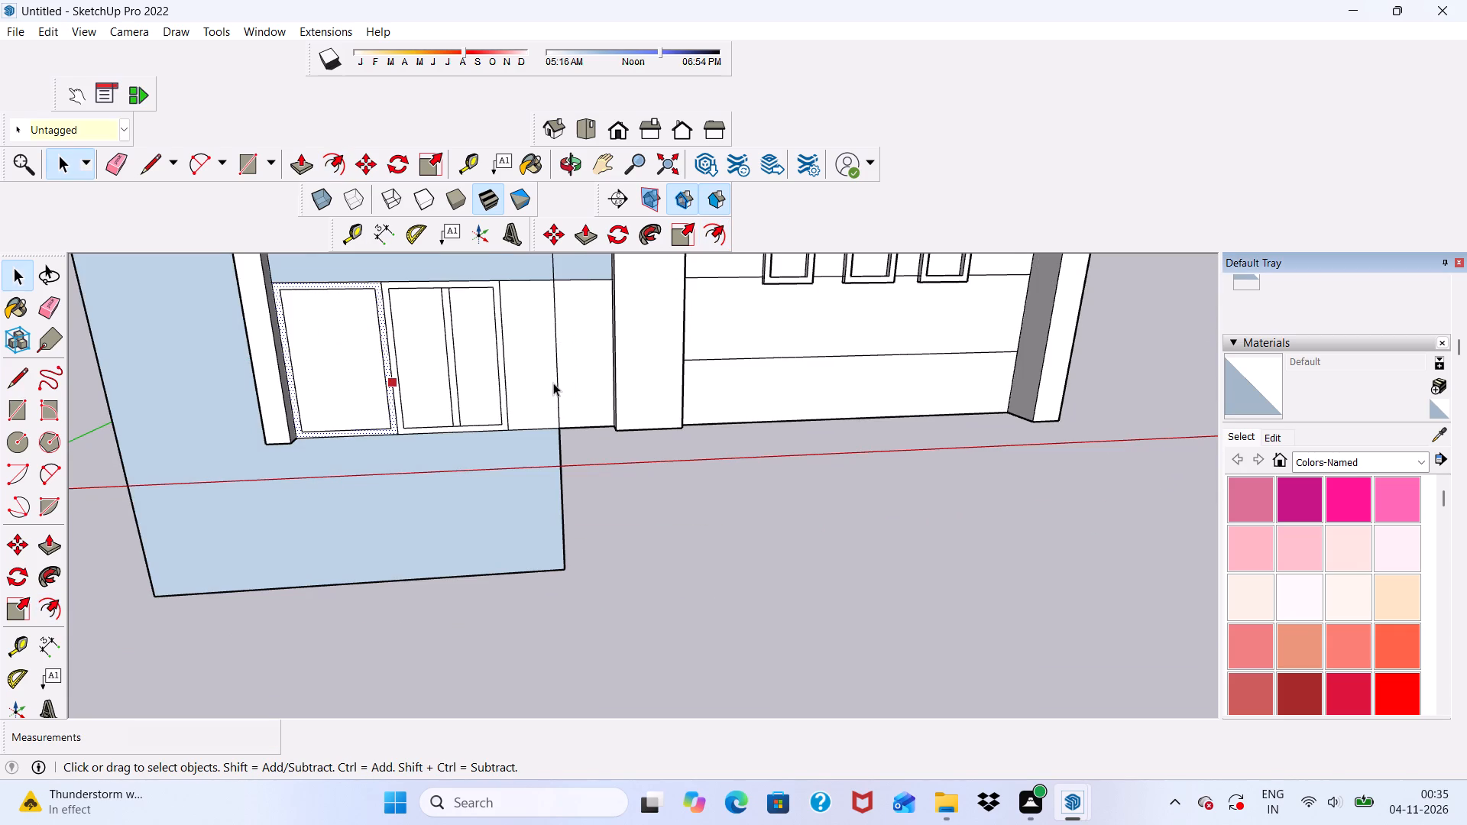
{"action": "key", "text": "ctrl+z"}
Offset the outline of the low wall's end panel beside the wide pier inward by 3".
{"action": "left_click", "coordinate": [344, 141]}
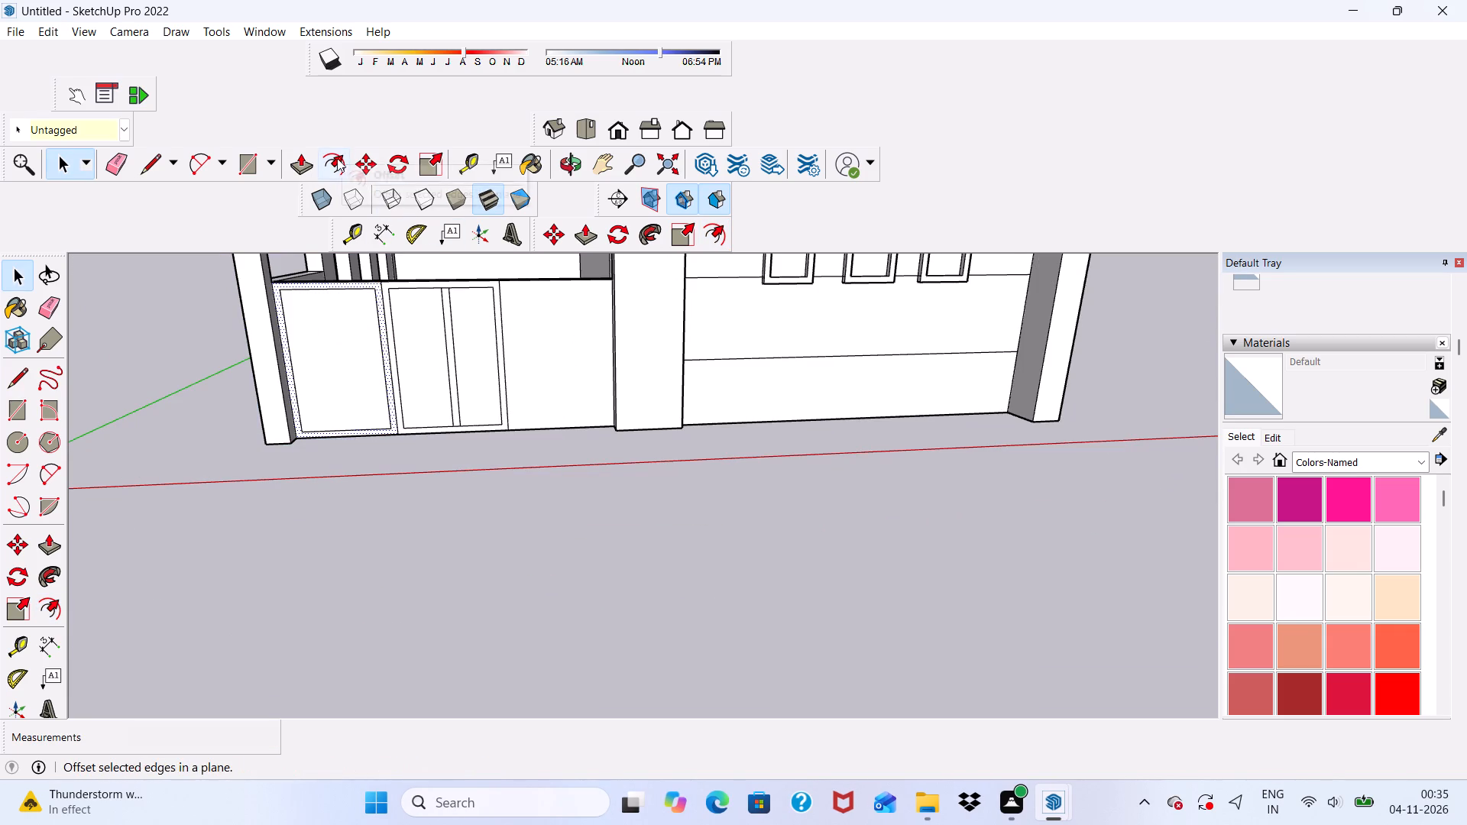
{"action": "left_click", "coordinate": [335, 160]}
{"action": "scroll", "coordinate": [613, 351], "scroll_direction": "up", "scroll_amount": 3}
{"action": "key", "text": "space"}
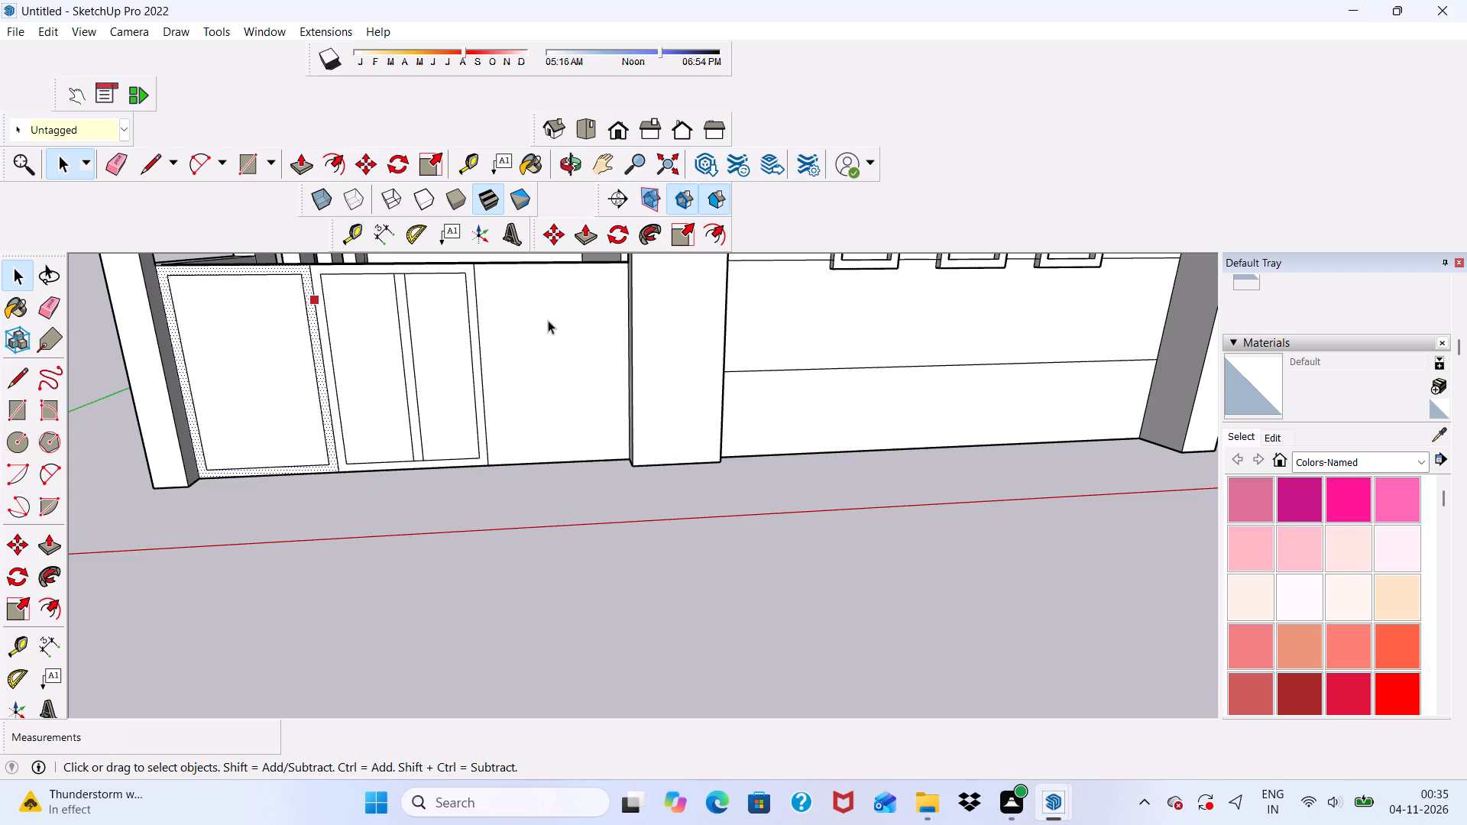
{"action": "left_click", "coordinate": [548, 320]}
{"action": "left_click", "coordinate": [348, 162]}
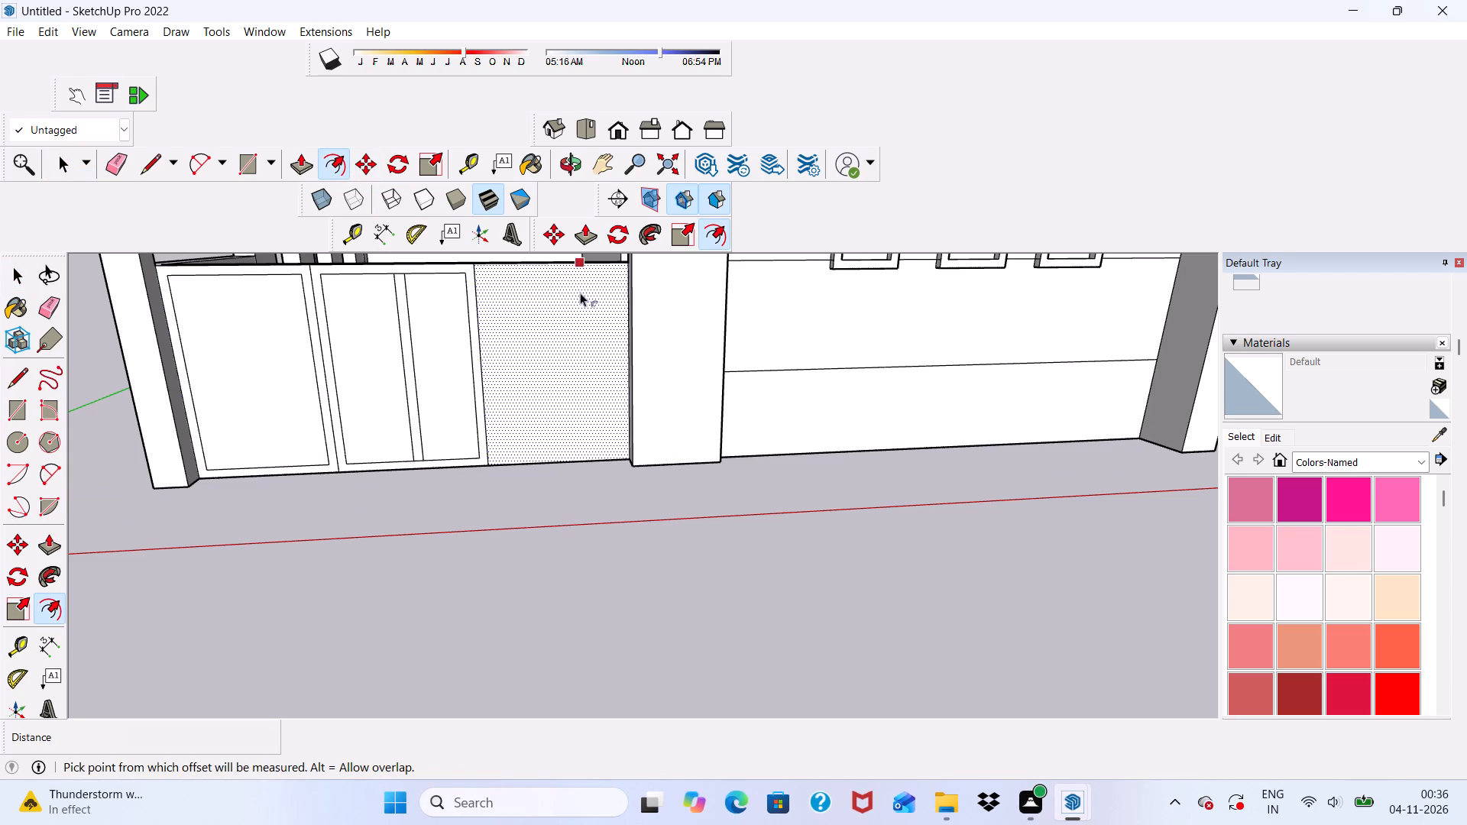
{"action": "left_click", "coordinate": [559, 296]}
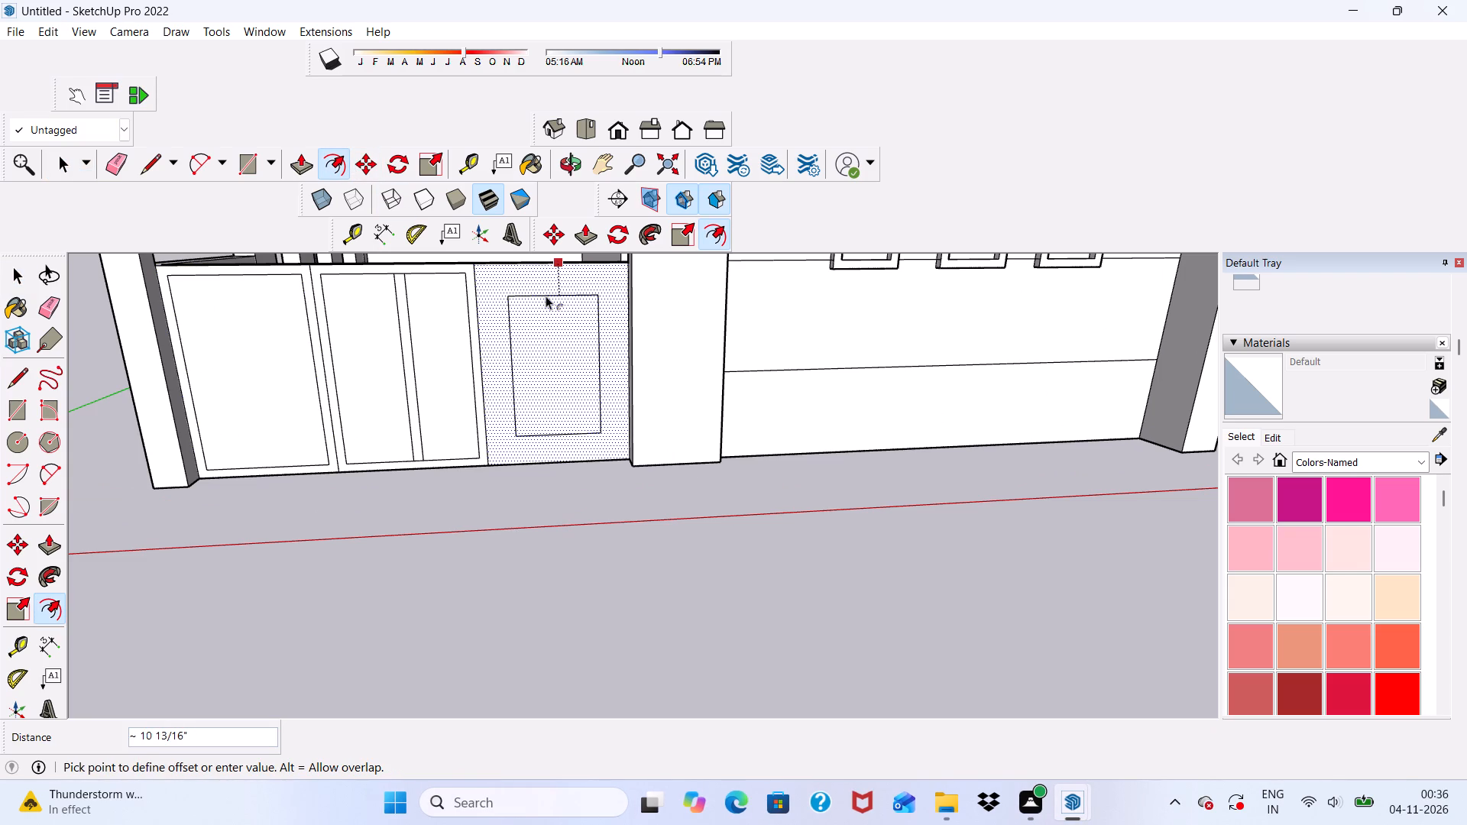
{"action": "type", "text": "3\""}
{"action": "key", "text": "Return"}
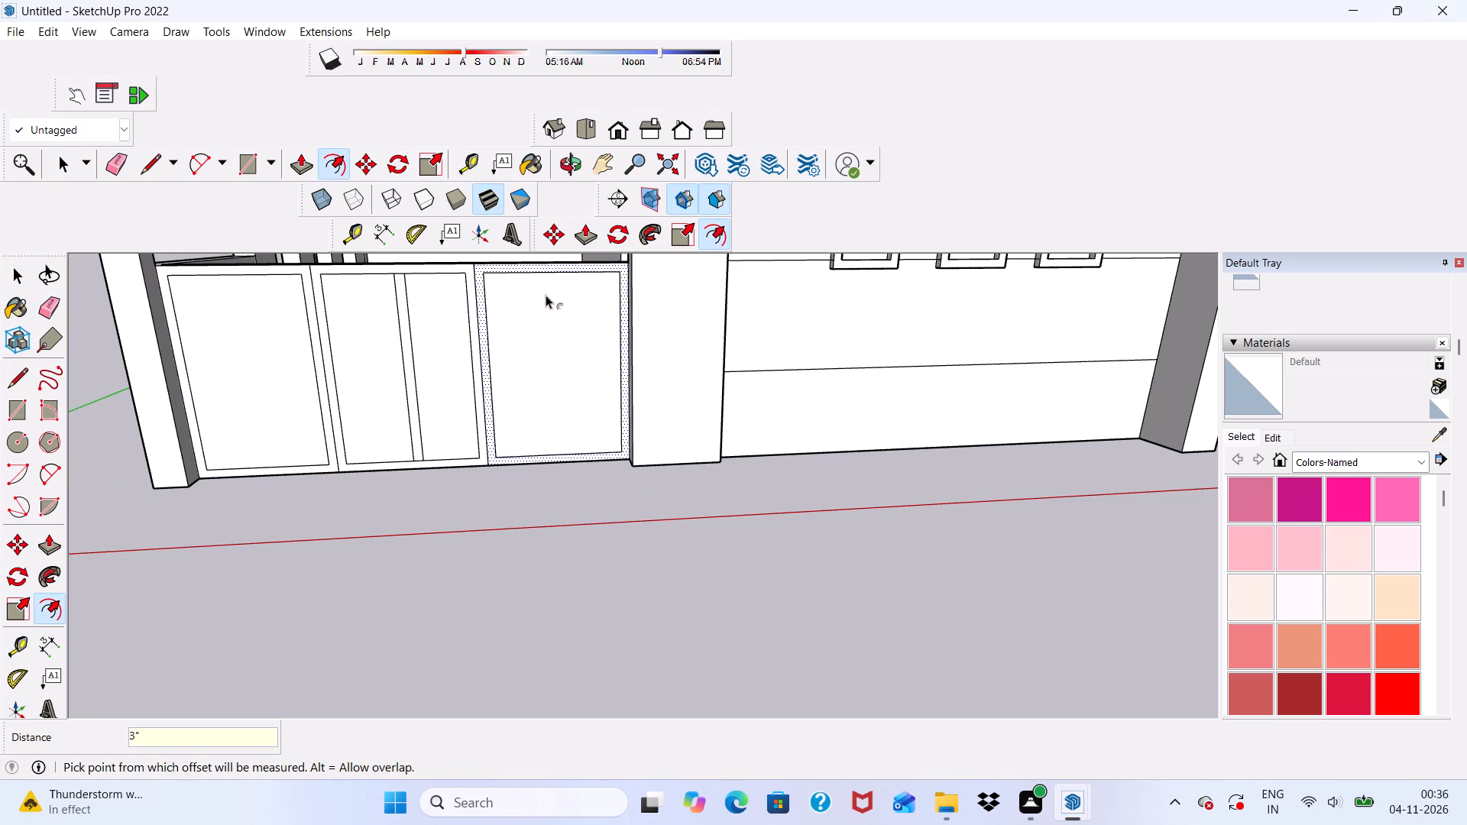
{"action": "key", "text": "space"}
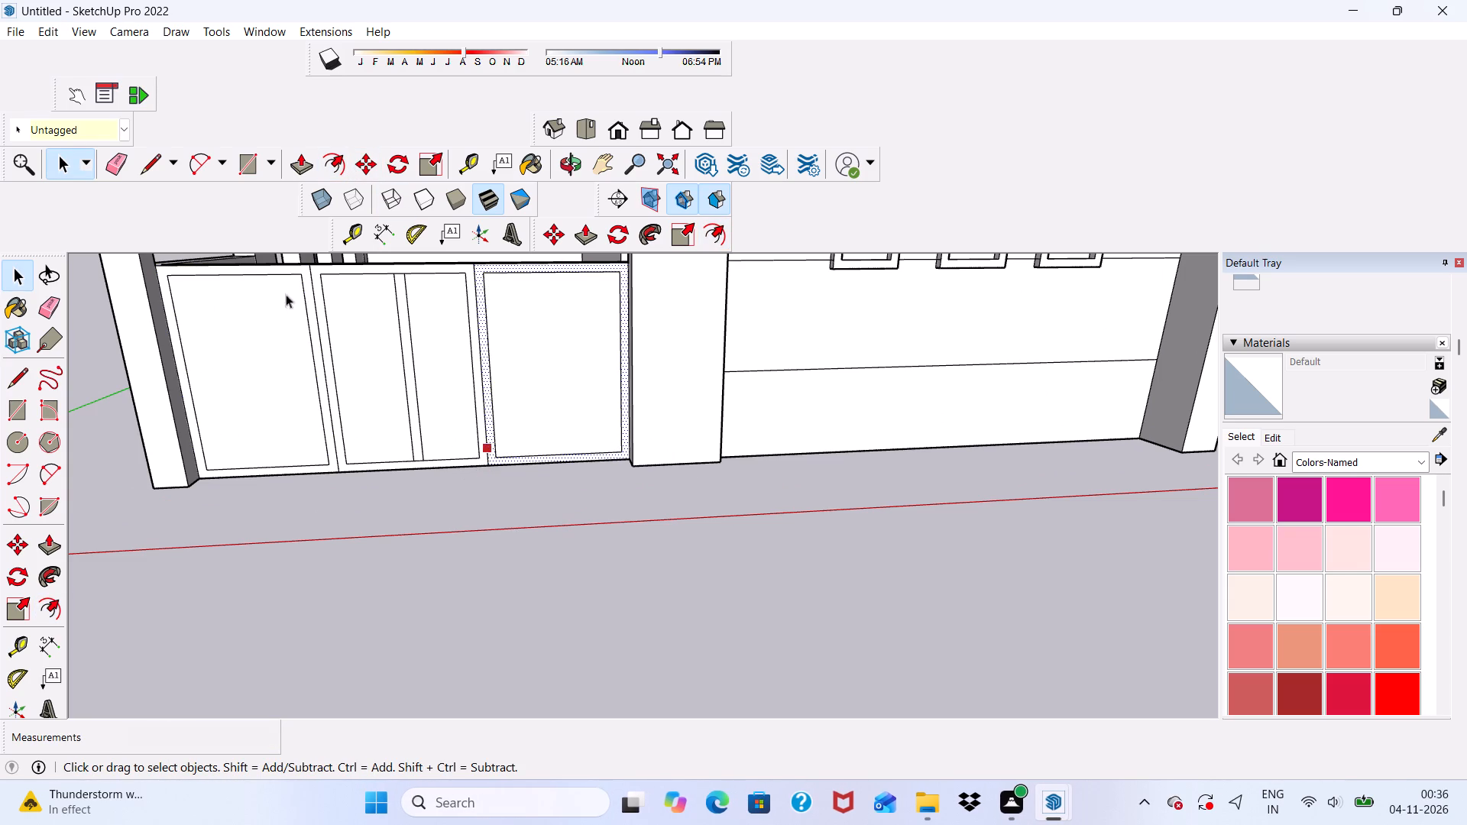
Erase the two vertical dividing lines between the low wall's three offset panels, joining their borders into one frame face.
{"action": "scroll", "coordinate": [268, 271], "scroll_direction": "up", "scroll_amount": 4}
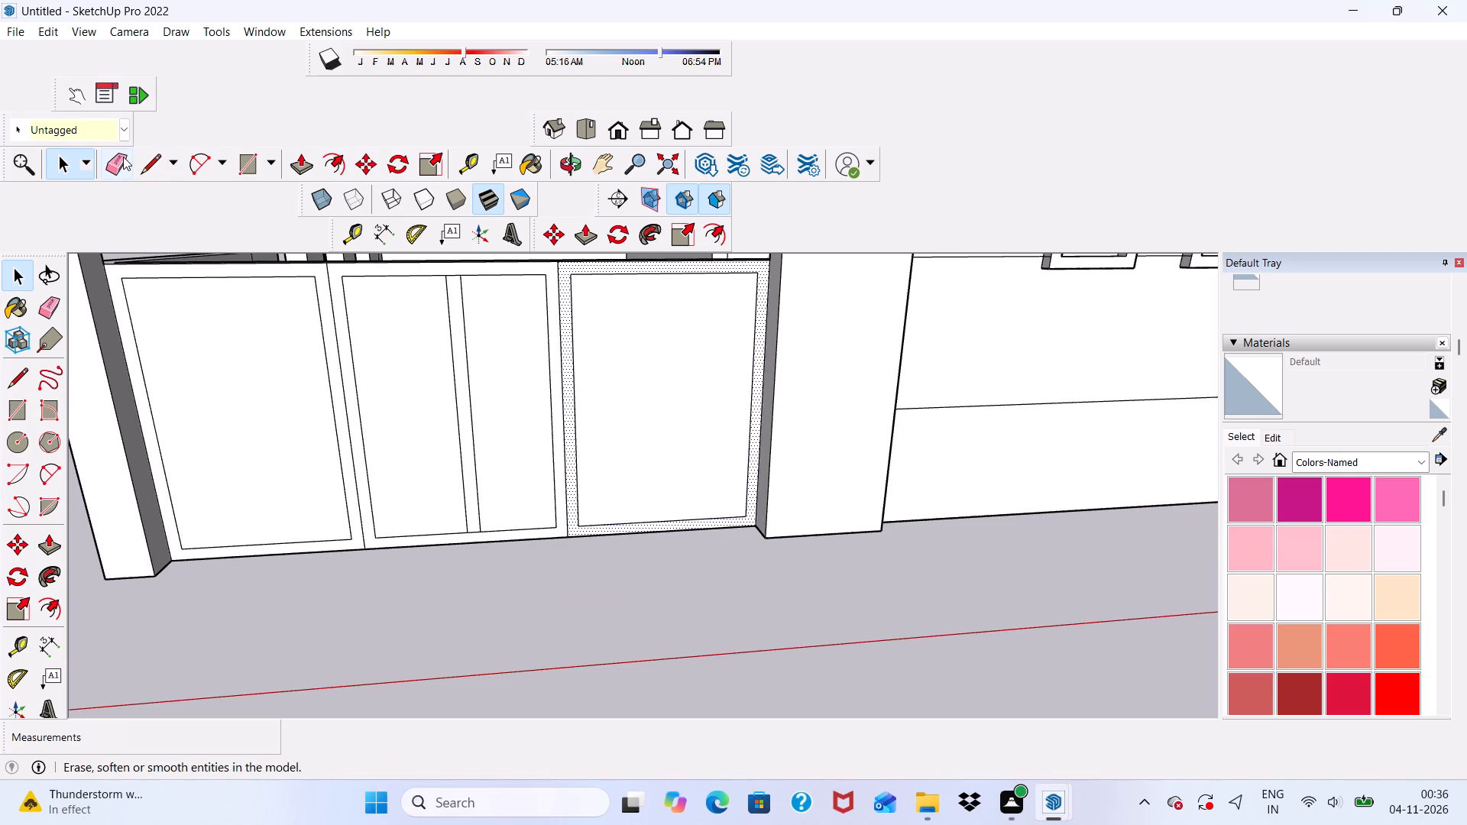
{"action": "left_click", "coordinate": [121, 157]}
{"action": "scroll", "coordinate": [317, 253], "scroll_direction": "up", "scroll_amount": 2}
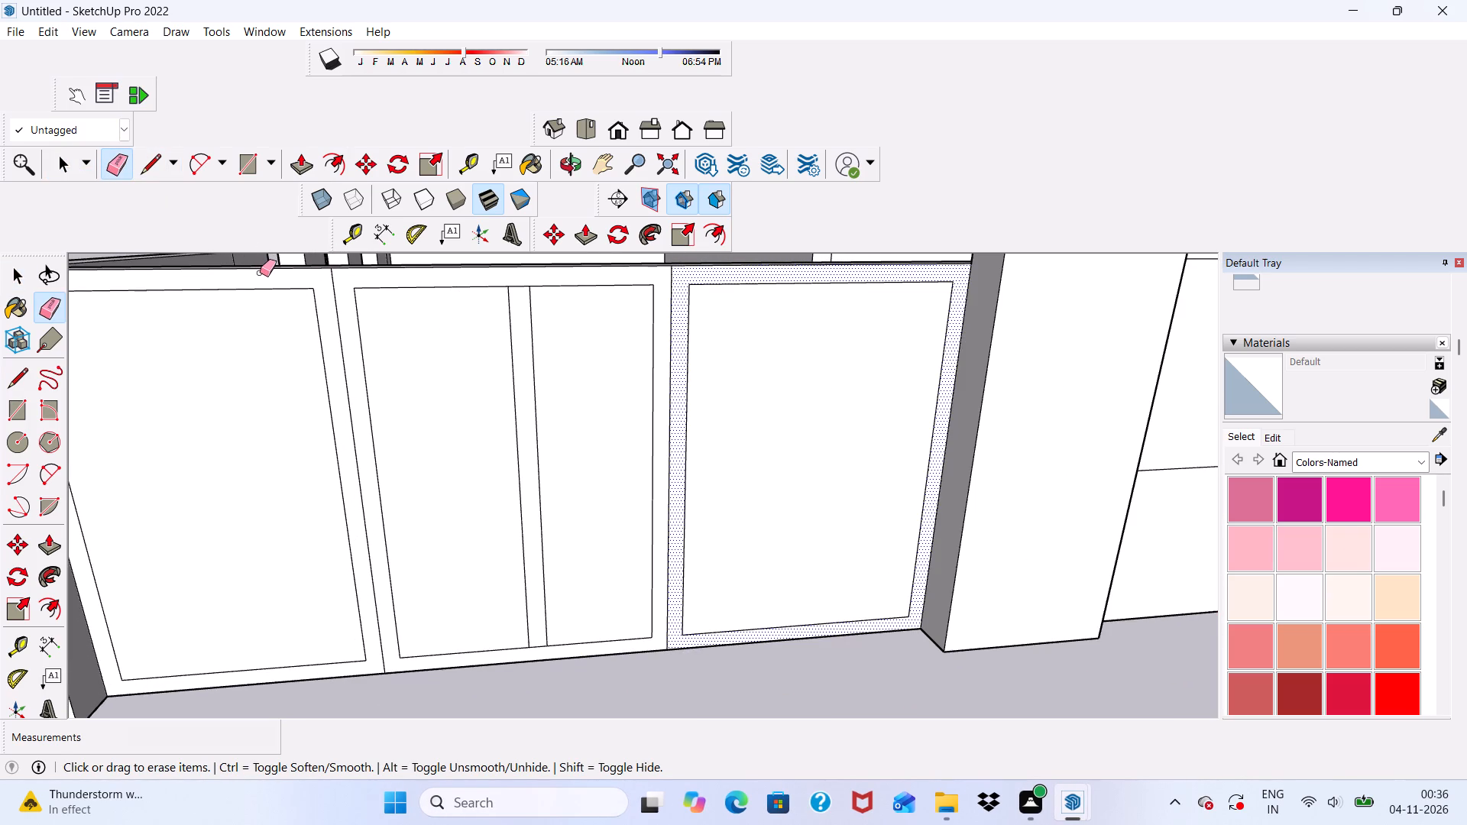
{"action": "scroll", "coordinate": [317, 284], "scroll_direction": "down", "scroll_amount": 1}
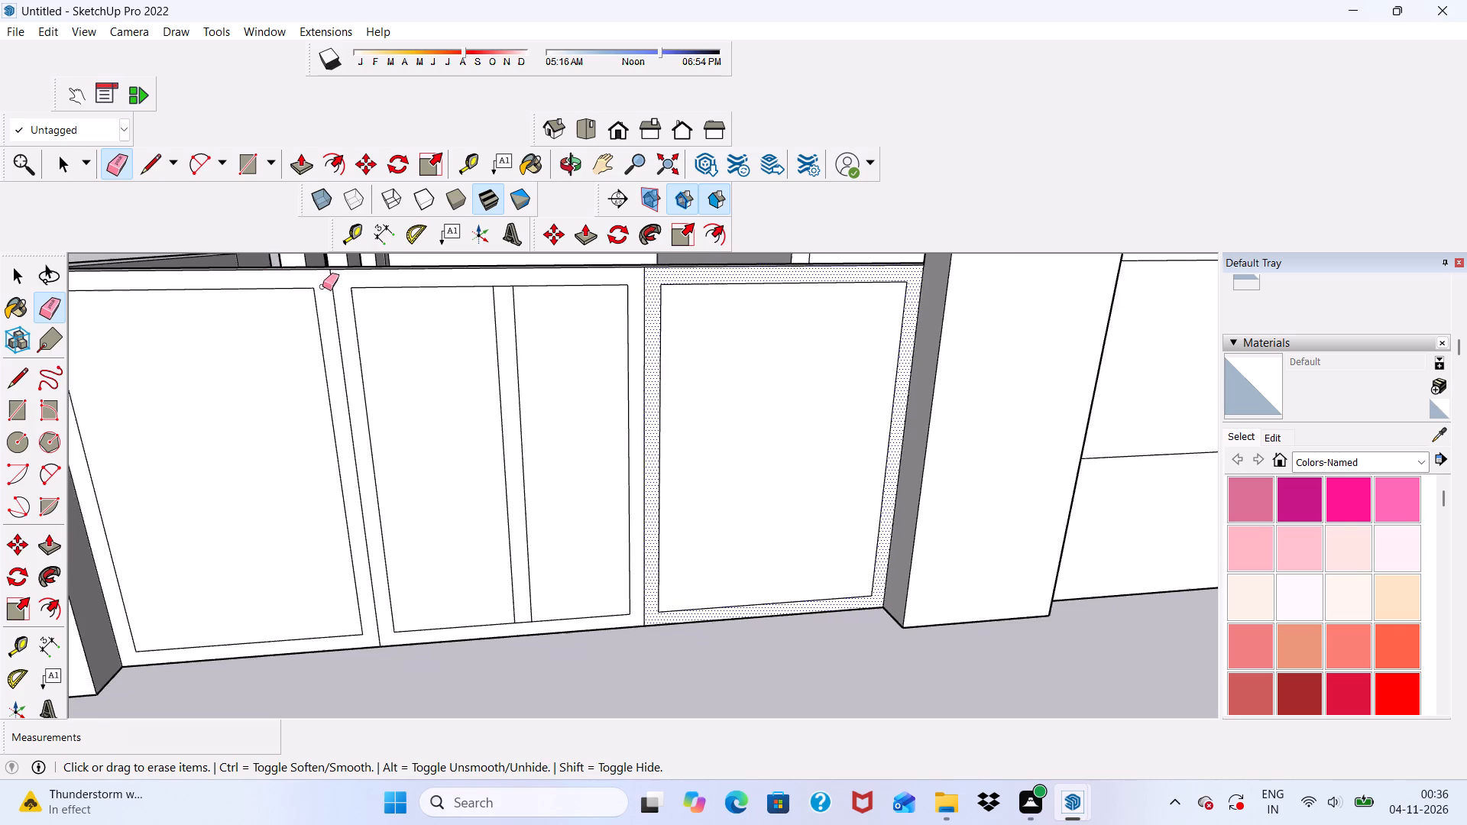
{"action": "scroll", "coordinate": [322, 286], "scroll_direction": "down", "scroll_amount": 2}
{"action": "scroll", "coordinate": [459, 287], "scroll_direction": "up", "scroll_amount": 5}
{"action": "scroll", "coordinate": [270, 285], "scroll_direction": "up", "scroll_amount": 3}
{"action": "left_click_drag", "start_coordinate": [233, 284], "coordinate": [281, 282]}
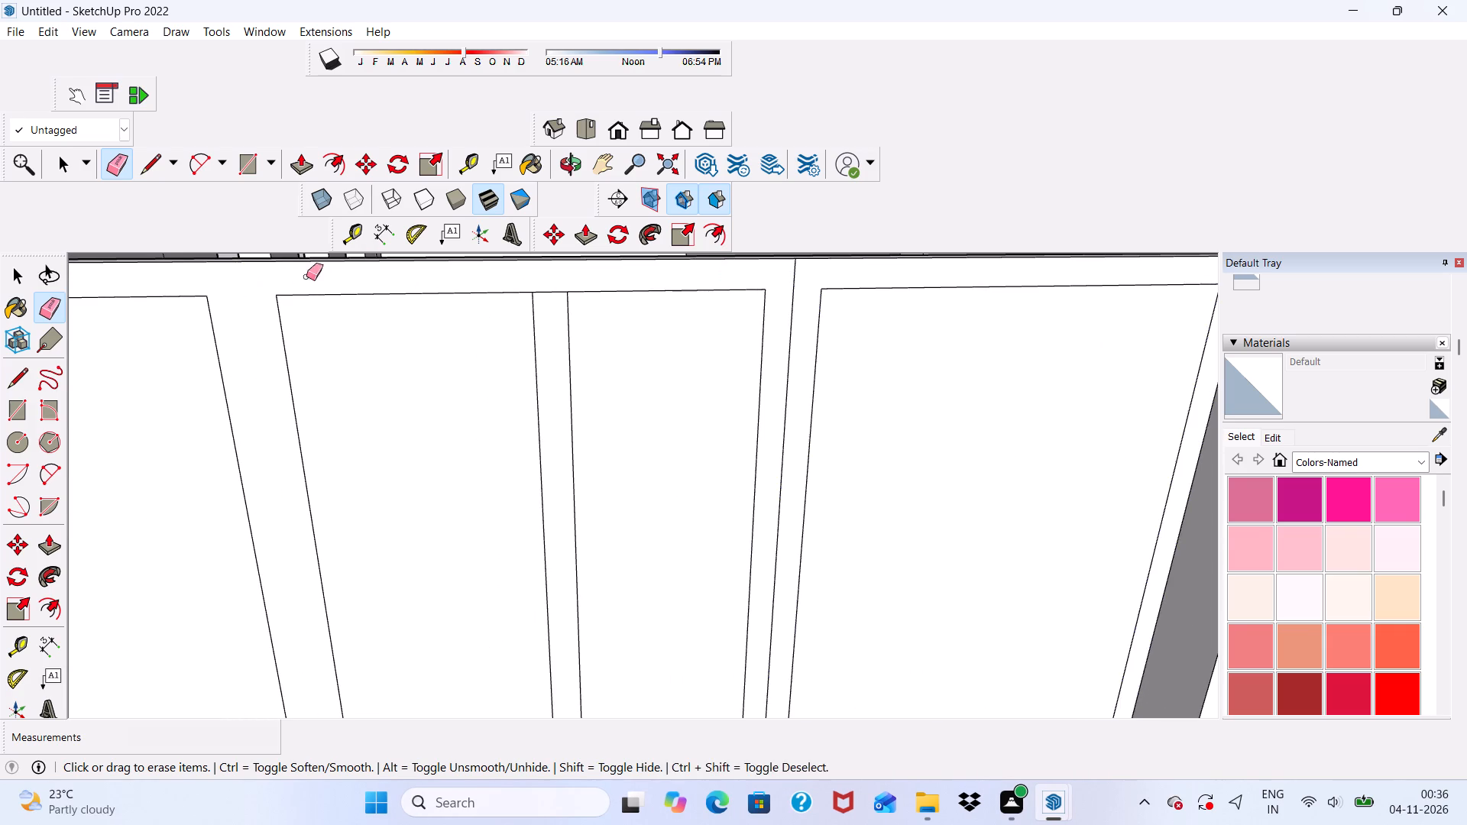
{"action": "scroll", "coordinate": [335, 283], "scroll_direction": "down", "scroll_amount": 9}
{"action": "scroll", "coordinate": [629, 305], "scroll_direction": "up", "scroll_amount": 4}
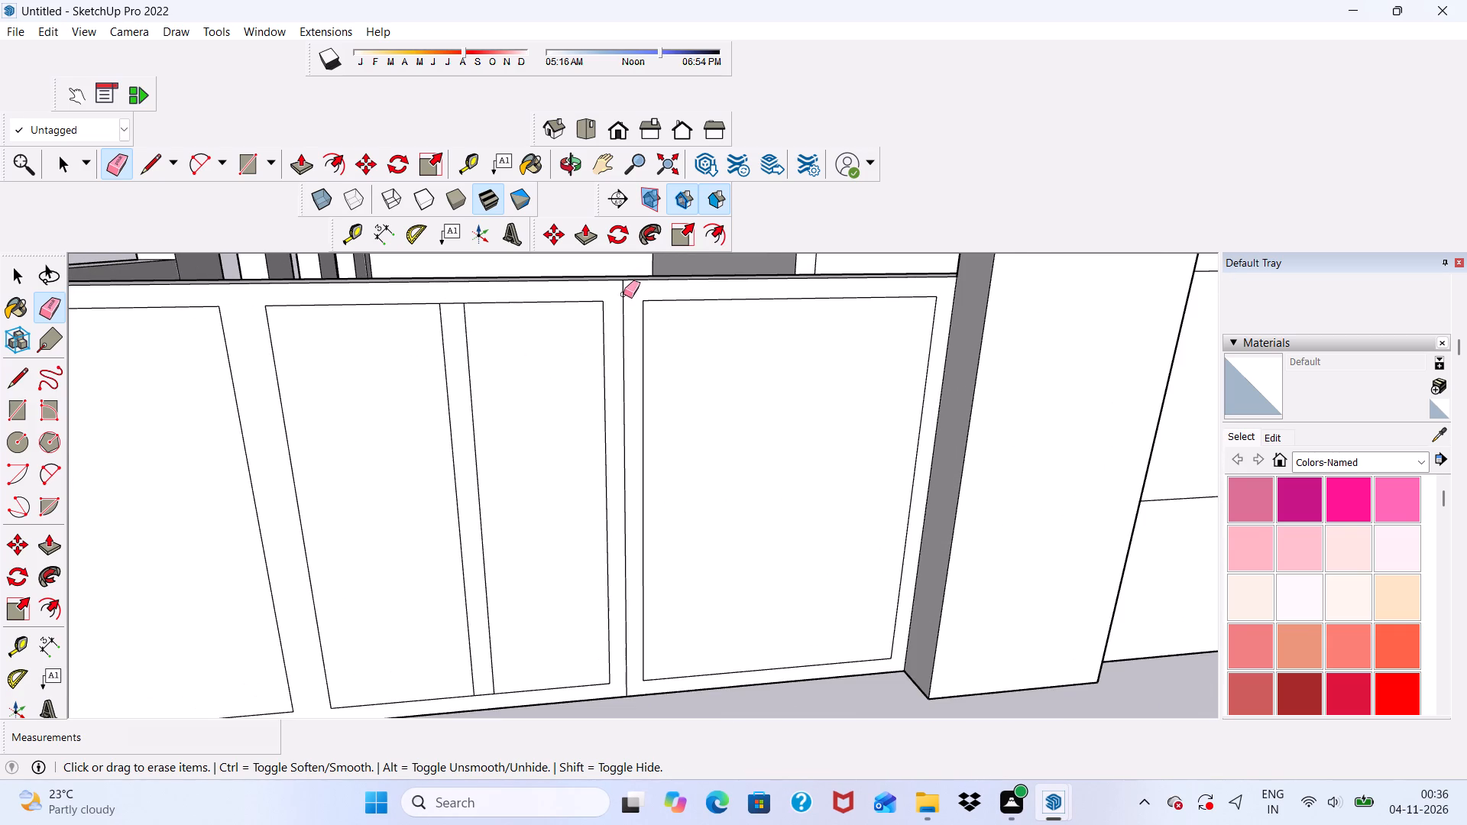
{"action": "left_click_drag", "start_coordinate": [623, 294], "coordinate": [604, 290]}
{"action": "scroll", "coordinate": [665, 311], "scroll_direction": "down", "scroll_amount": 3}
{"action": "key", "text": "space"}
Push/Pull the joined frame face around the three panels outward by 3".
{"action": "scroll", "coordinate": [487, 350], "scroll_direction": "up", "scroll_amount": 2}
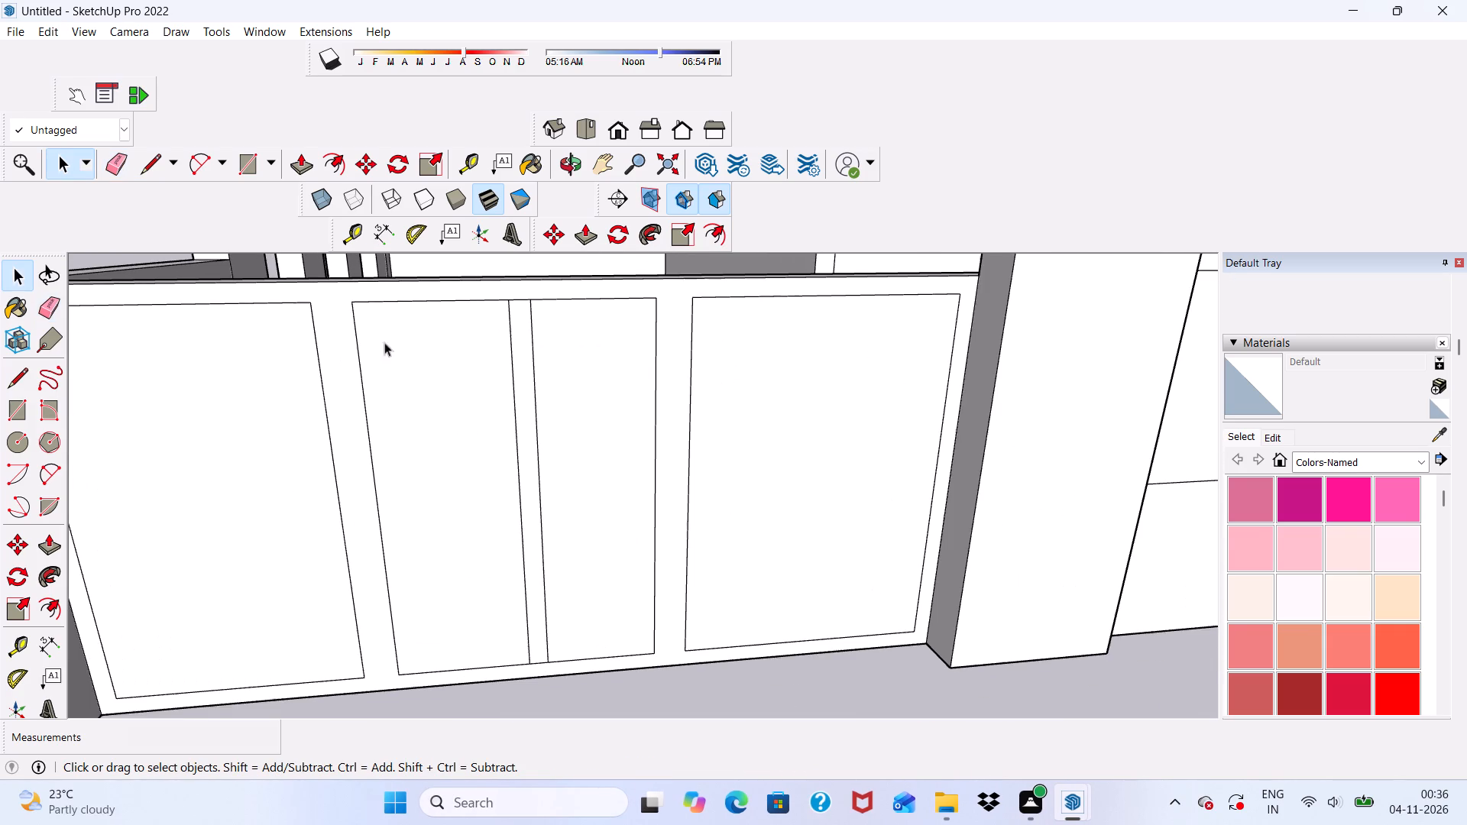
{"action": "left_click", "coordinate": [339, 355]}
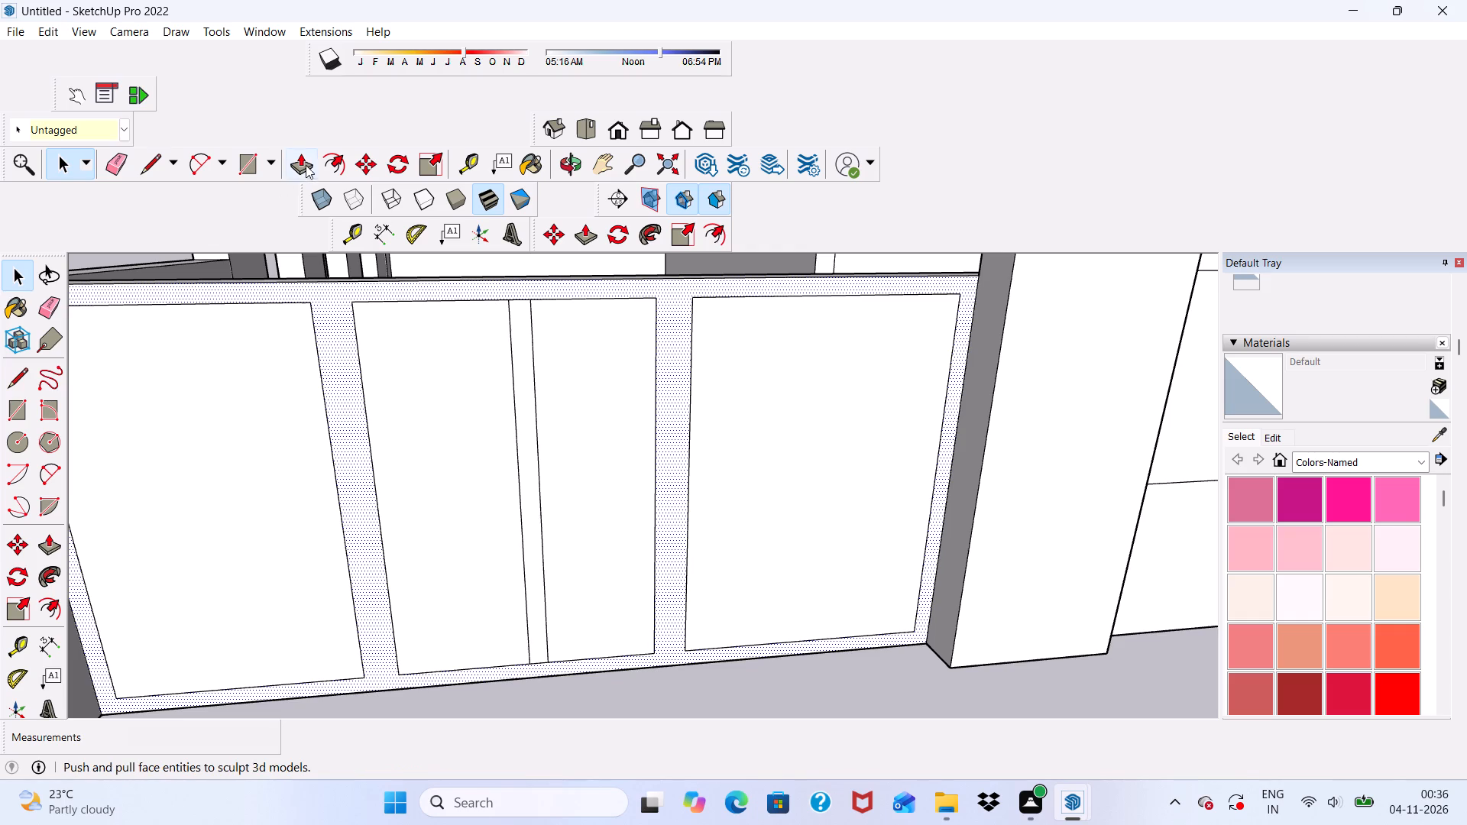
{"action": "left_click", "coordinate": [306, 159]}
{"action": "left_click", "coordinate": [331, 287]}
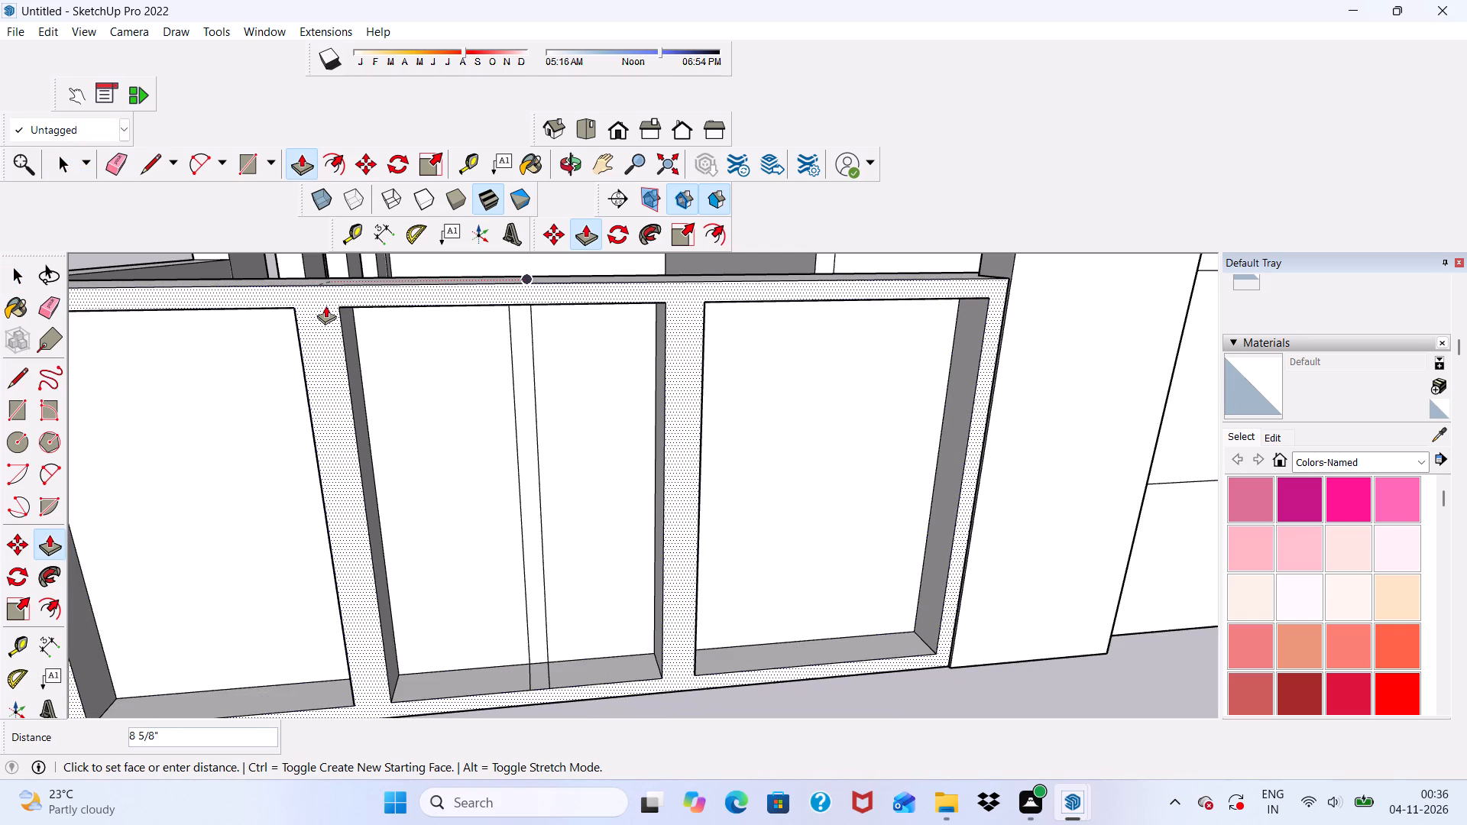
{"action": "type", "text": "3\""}
{"action": "key", "text": "Return"}
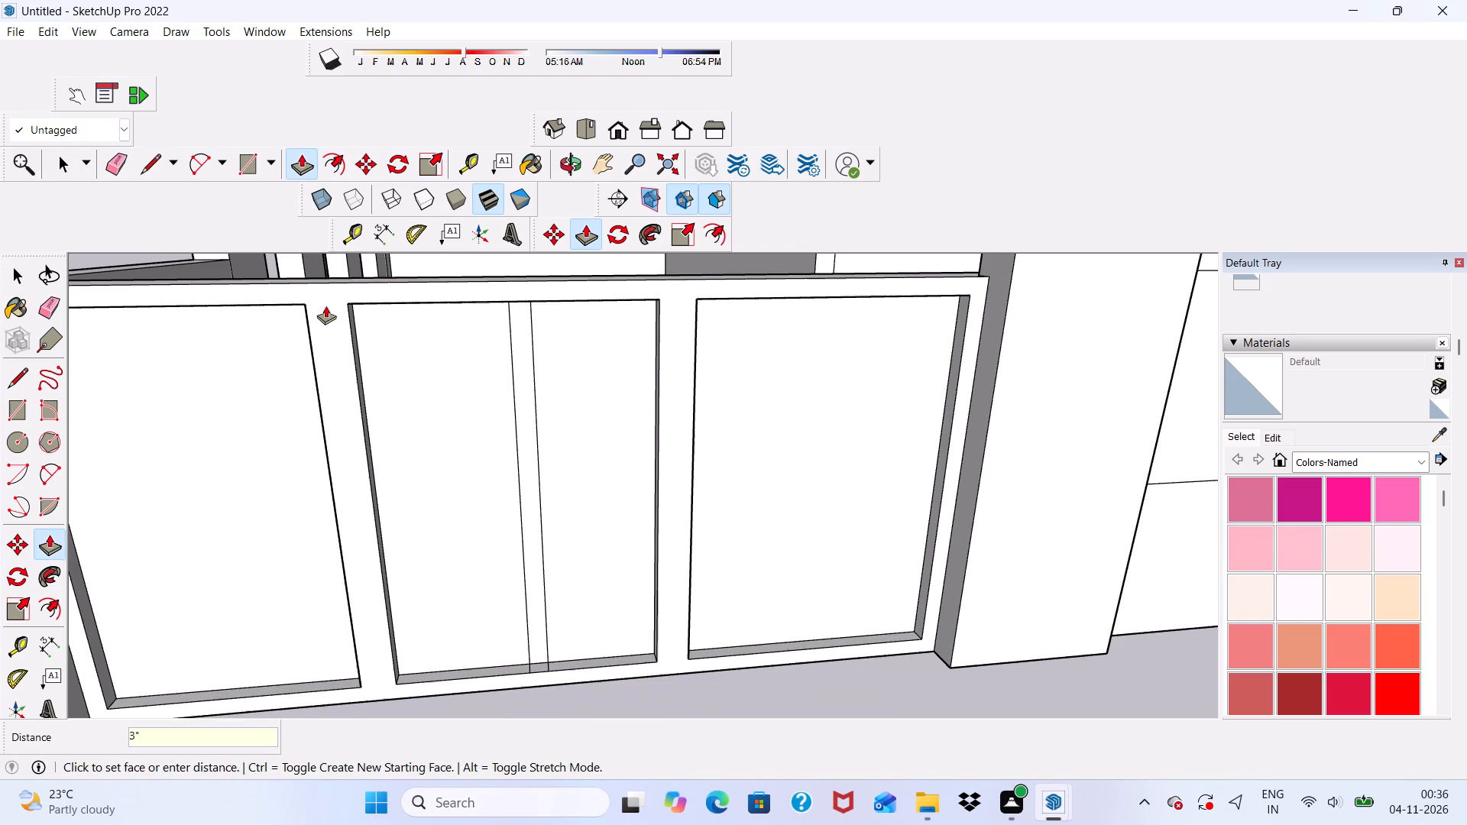
Push/Pull the narrow vertical strip in the middle panel outward 3", flush with the surrounding frame.
{"action": "scroll", "coordinate": [347, 256], "scroll_direction": "down", "scroll_amount": 5}
{"action": "scroll", "coordinate": [452, 322], "scroll_direction": "up", "scroll_amount": 4}
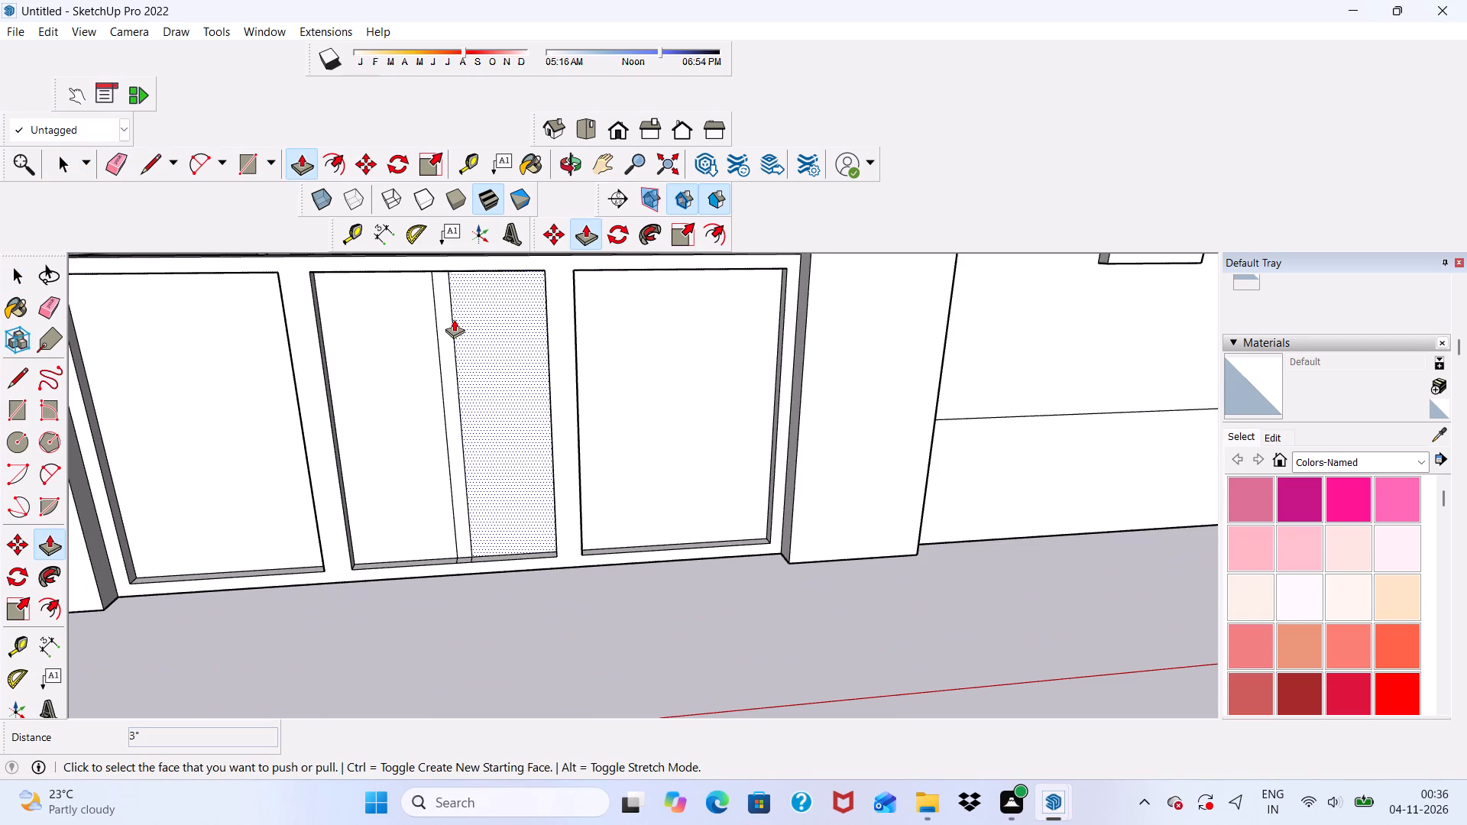
{"action": "scroll", "coordinate": [453, 325], "scroll_direction": "up", "scroll_amount": 8}
{"action": "left_click", "coordinate": [444, 331]}
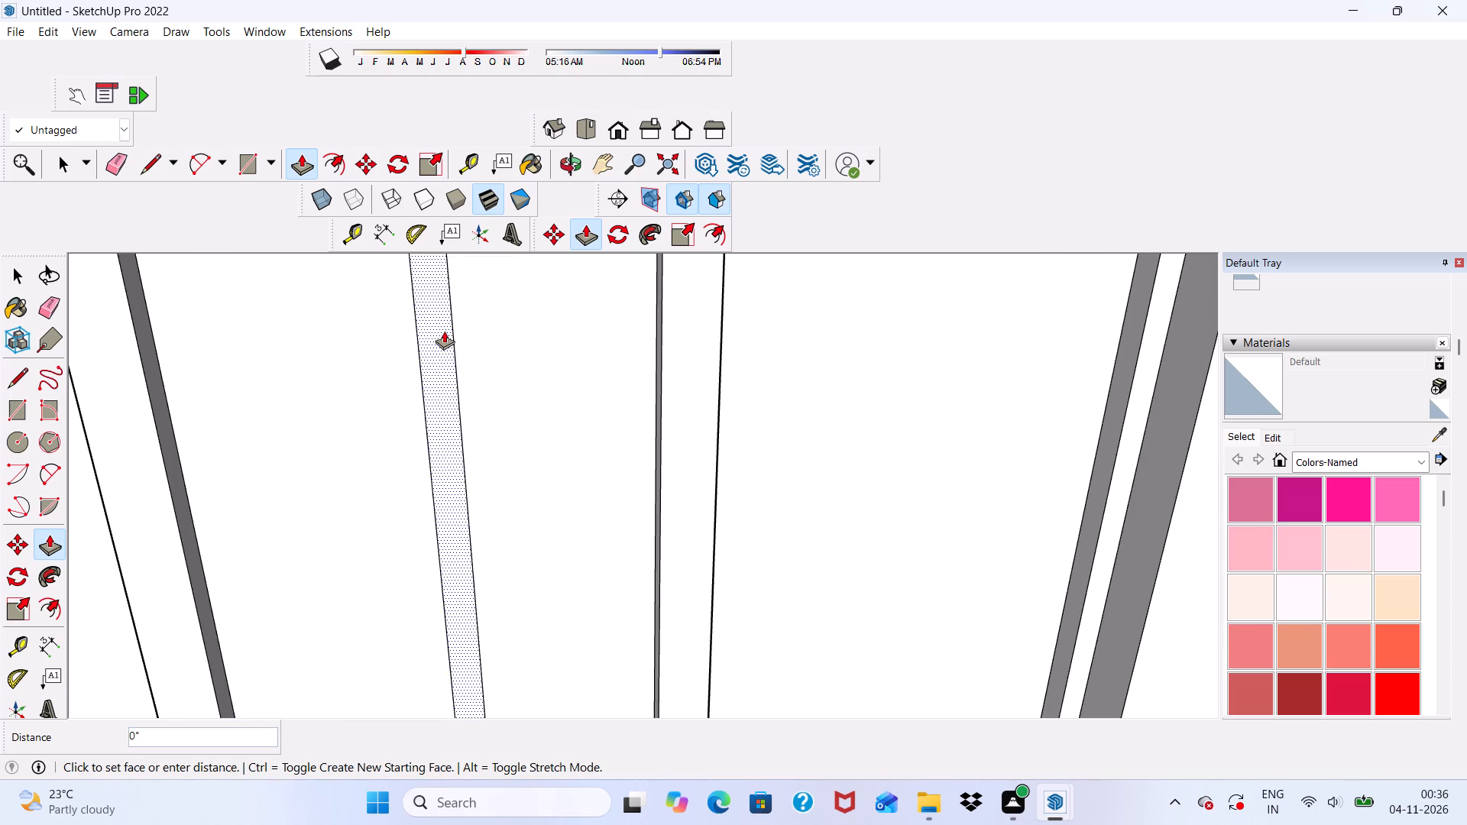
{"action": "scroll", "coordinate": [436, 354], "scroll_direction": "down", "scroll_amount": 4}
{"action": "scroll", "coordinate": [595, 490], "scroll_direction": "up", "scroll_amount": 1}
{"action": "left_click", "coordinate": [604, 510]}
{"action": "scroll", "coordinate": [574, 406], "scroll_direction": "down", "scroll_amount": 6}
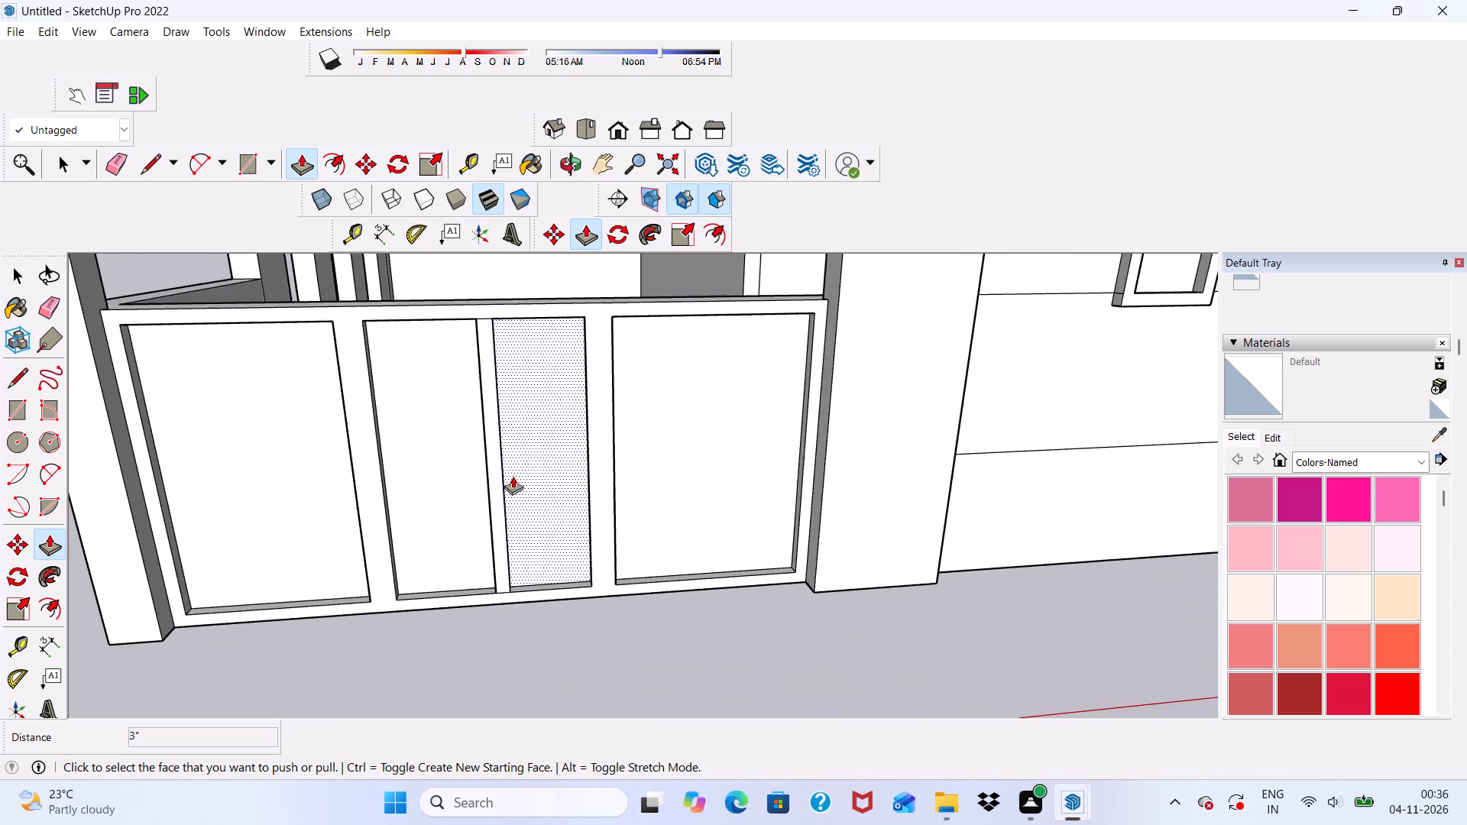
Draw a horizontal strip about 2" high across the full width of the recessed panel beside the narrow pier, along its top edge.
{"action": "scroll", "coordinate": [513, 476], "scroll_direction": "down", "scroll_amount": 1}
{"action": "middle_click_drag", "start_coordinate": [507, 472], "coordinate": [447, 446]}
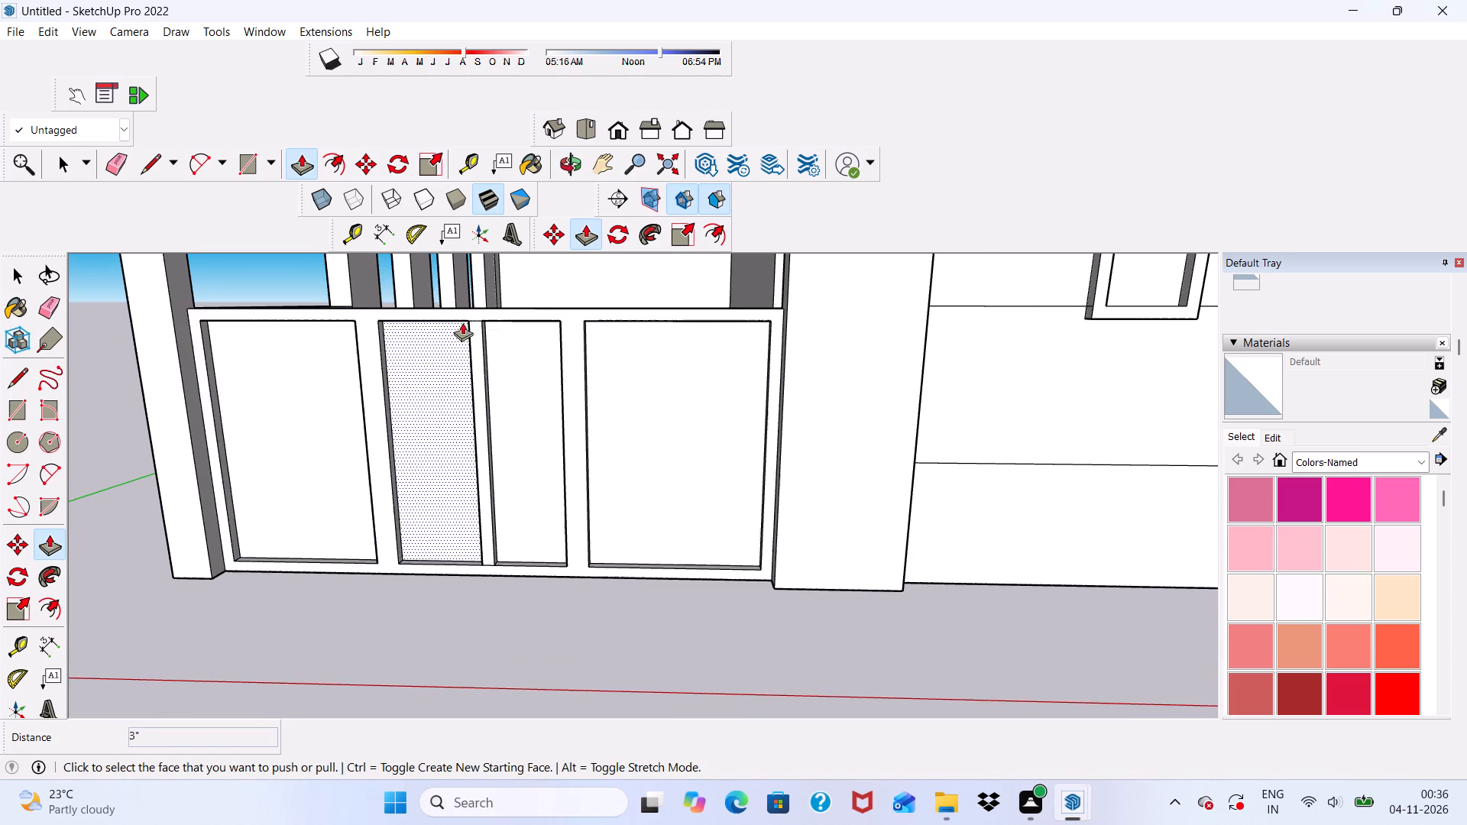
{"action": "middle_click_drag", "start_coordinate": [462, 322], "coordinate": [515, 244]}
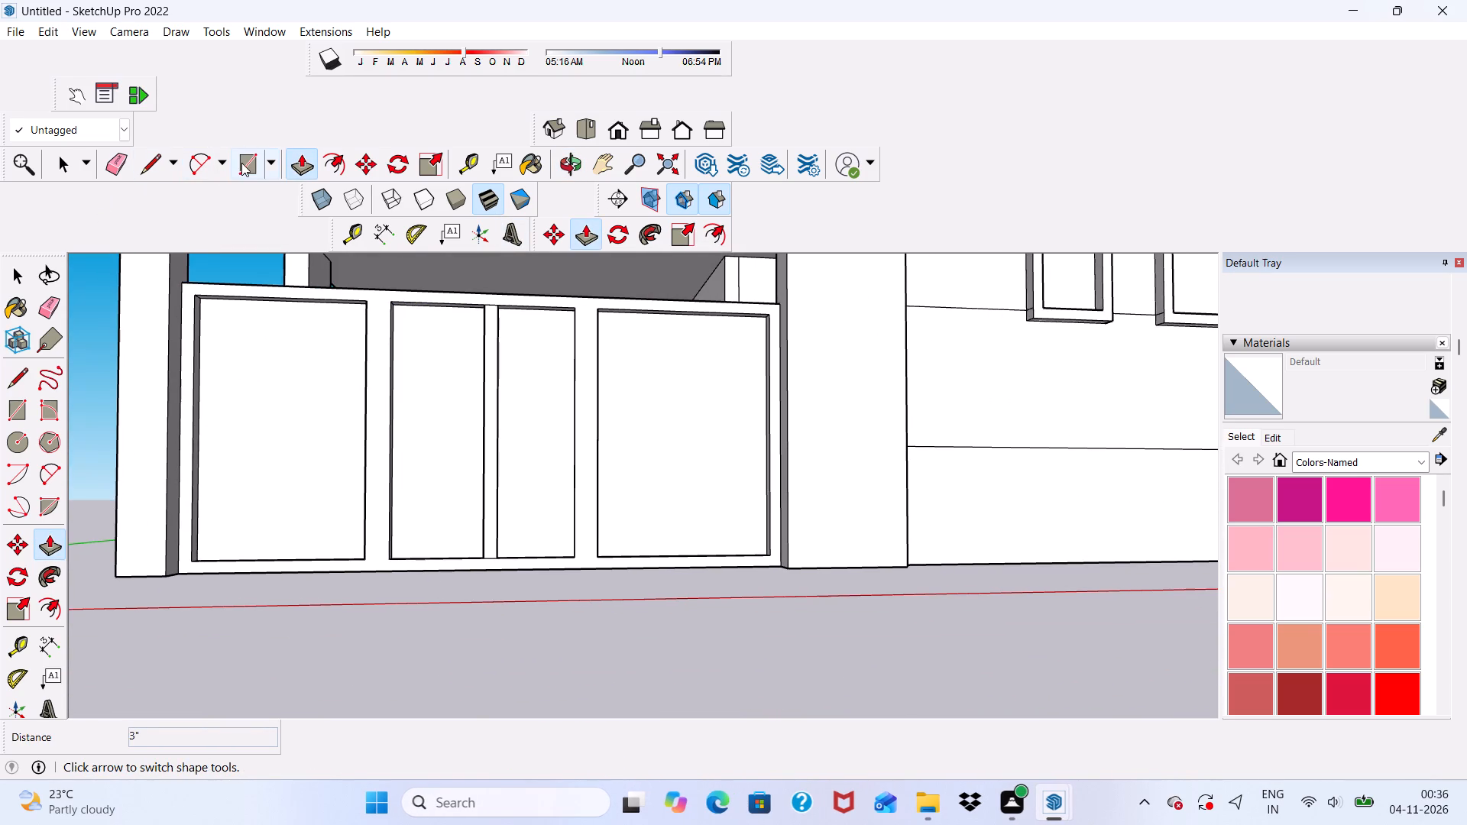
{"action": "left_click", "coordinate": [241, 163]}
{"action": "scroll", "coordinate": [219, 298], "scroll_direction": "up", "scroll_amount": 14}
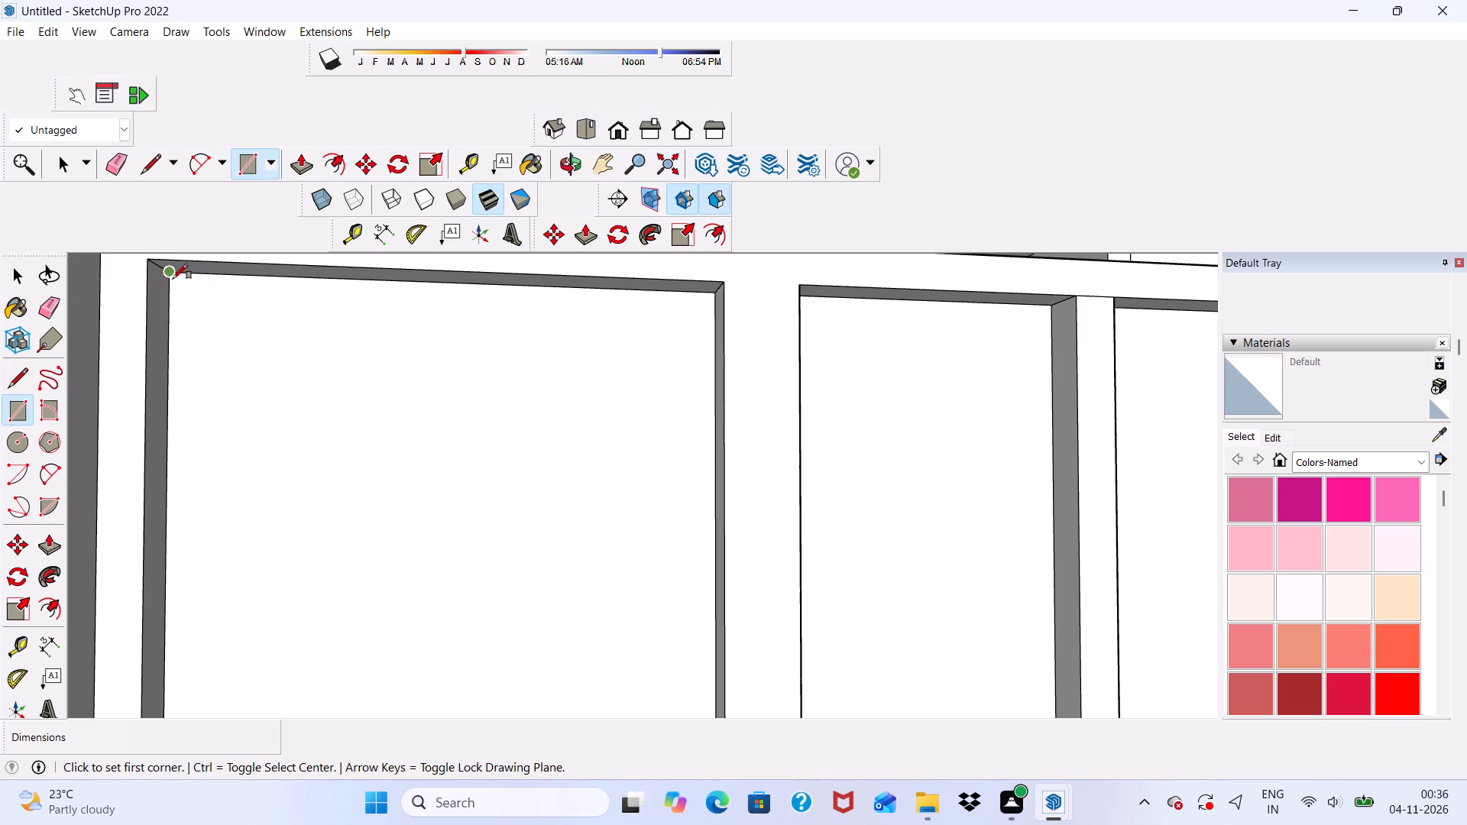
{"action": "left_click", "coordinate": [173, 279]}
{"action": "scroll", "coordinate": [738, 331], "scroll_direction": "up", "scroll_amount": 4}
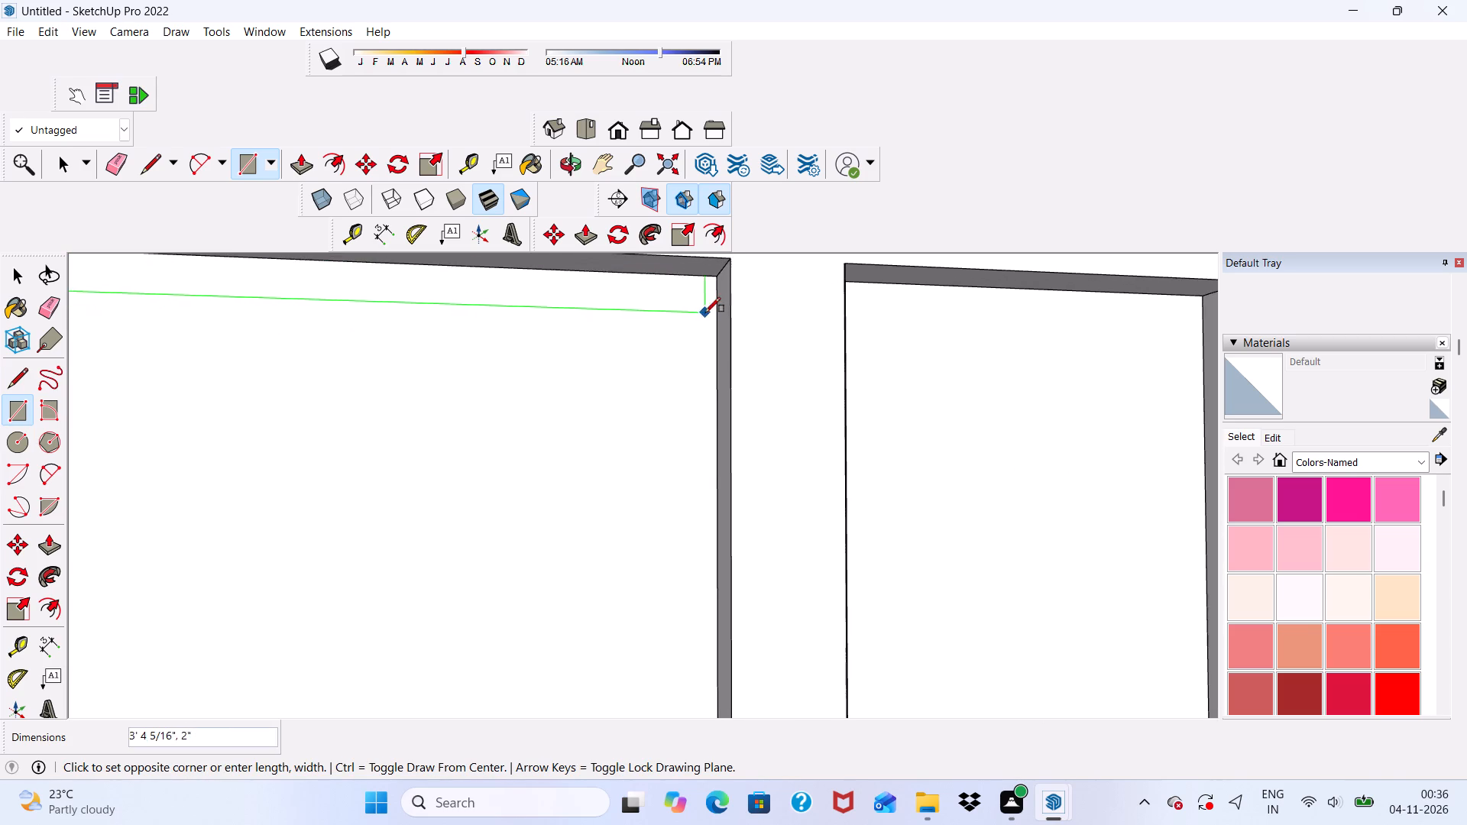
{"action": "scroll", "coordinate": [705, 312], "scroll_direction": "up", "scroll_amount": 3}
{"action": "left_click", "coordinate": [723, 319]}
{"action": "scroll", "coordinate": [679, 304], "scroll_direction": "down", "scroll_amount": 9}
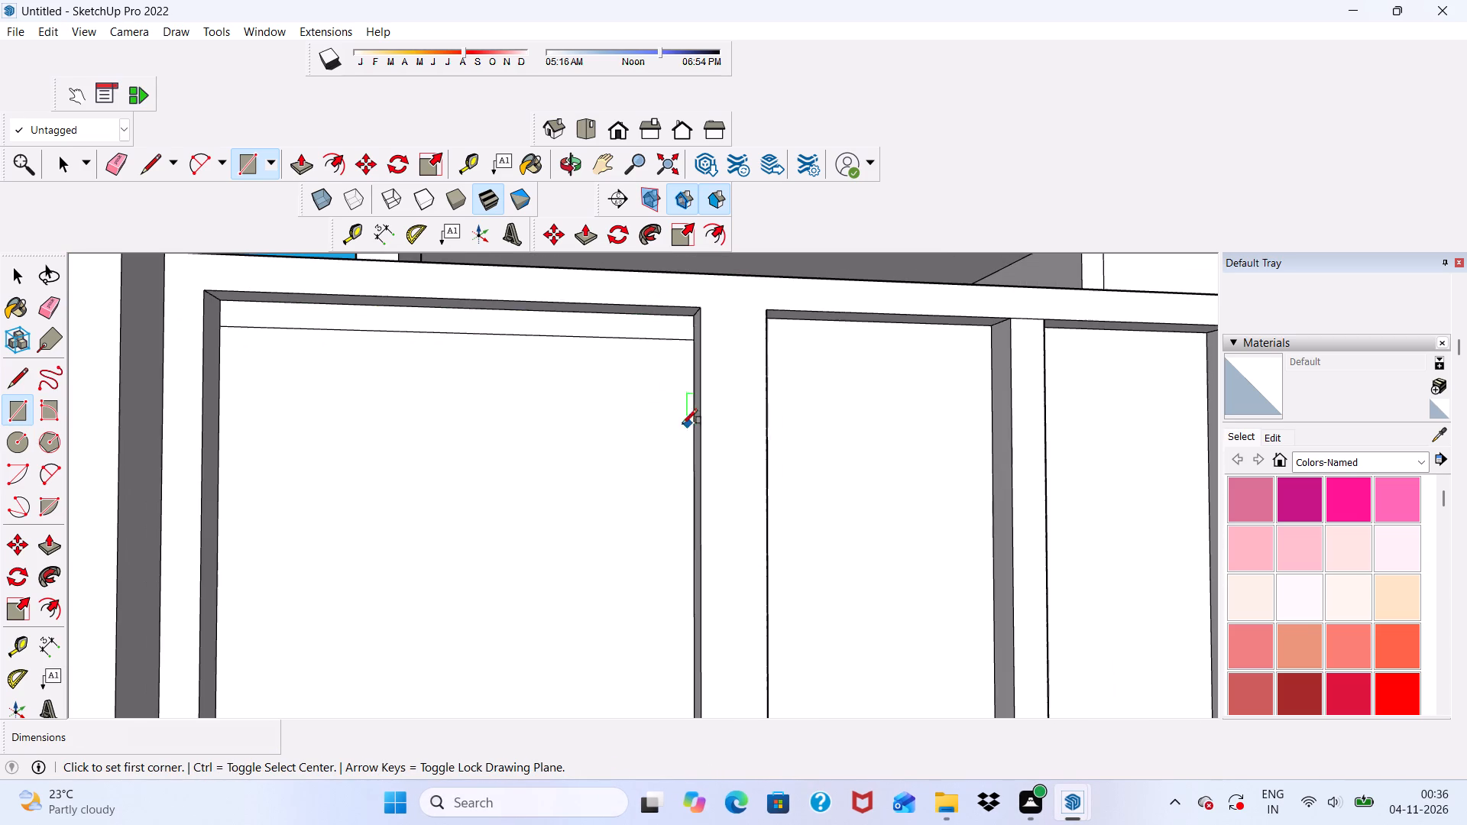
Copy the horizontal strip about 3 3/8" downward and array it as 25 copies down the panel.
{"action": "key", "text": "space"}
{"action": "scroll", "coordinate": [464, 375], "scroll_direction": "up", "scroll_amount": 1}
{"action": "left_click", "coordinate": [461, 313]}
{"action": "left_click", "coordinate": [454, 315]}
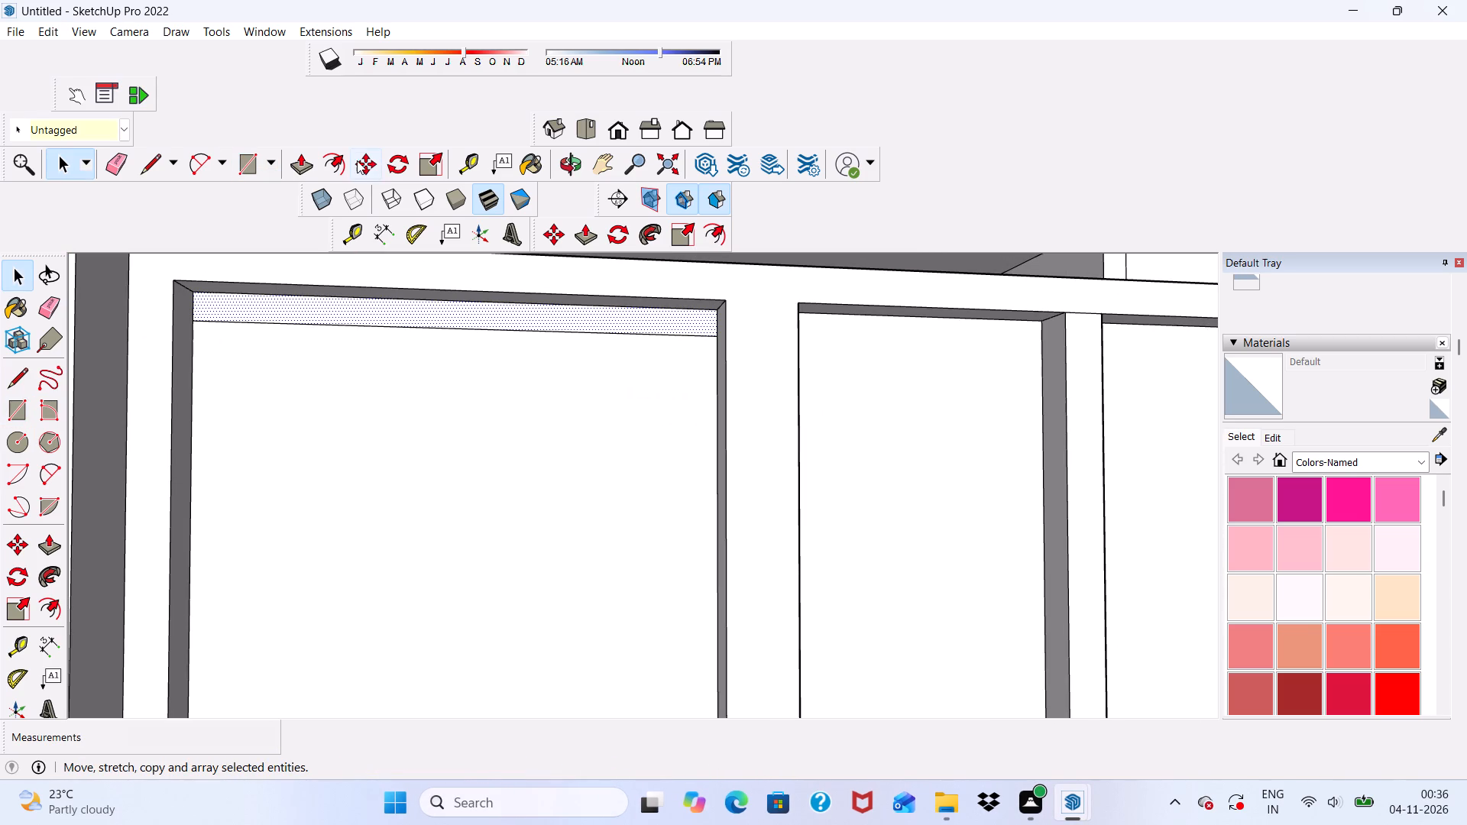
{"action": "left_click", "coordinate": [364, 158]}
{"action": "left_click", "coordinate": [381, 318]}
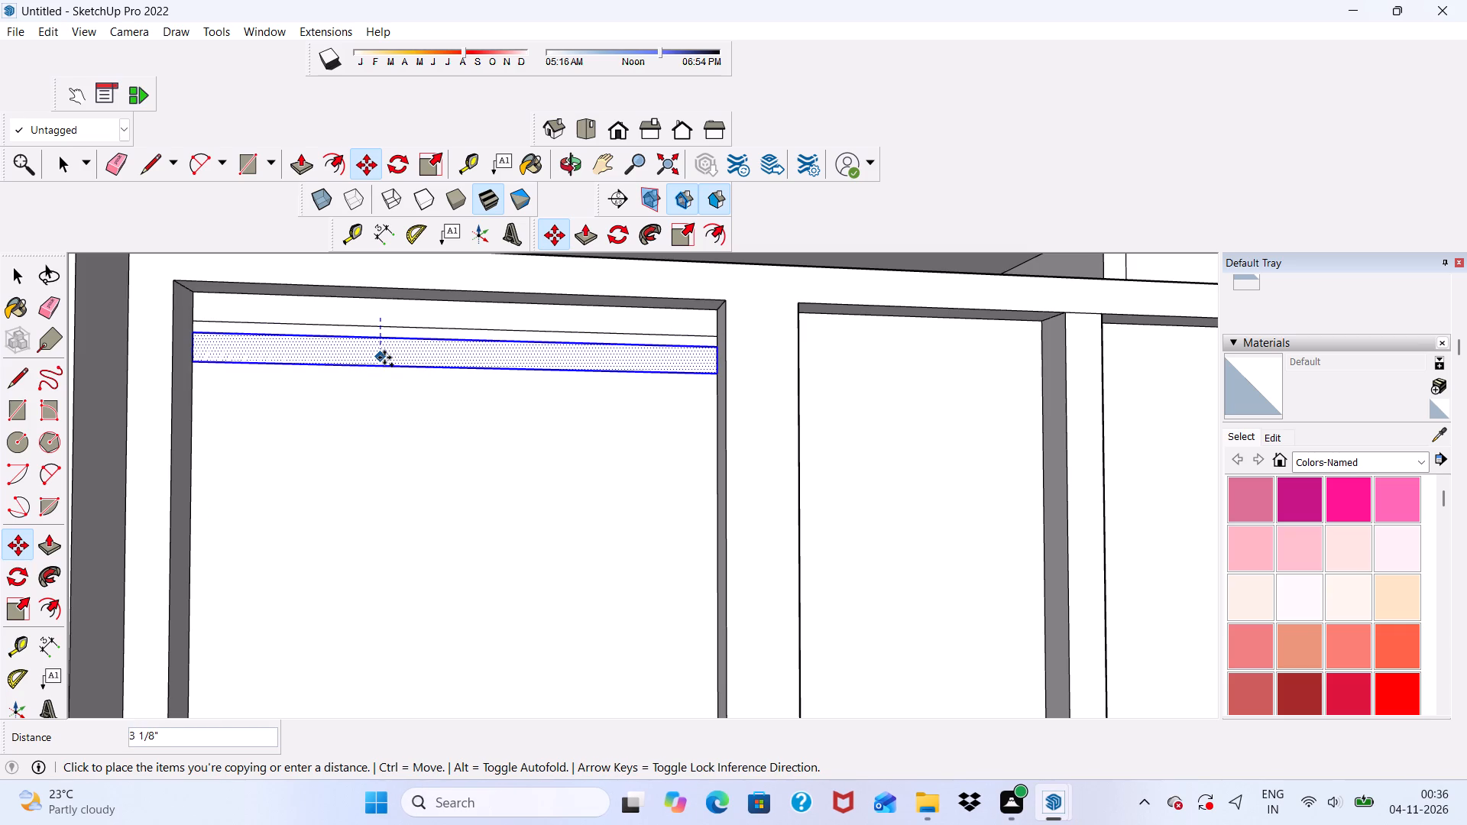
{"action": "left_click", "coordinate": [386, 361]}
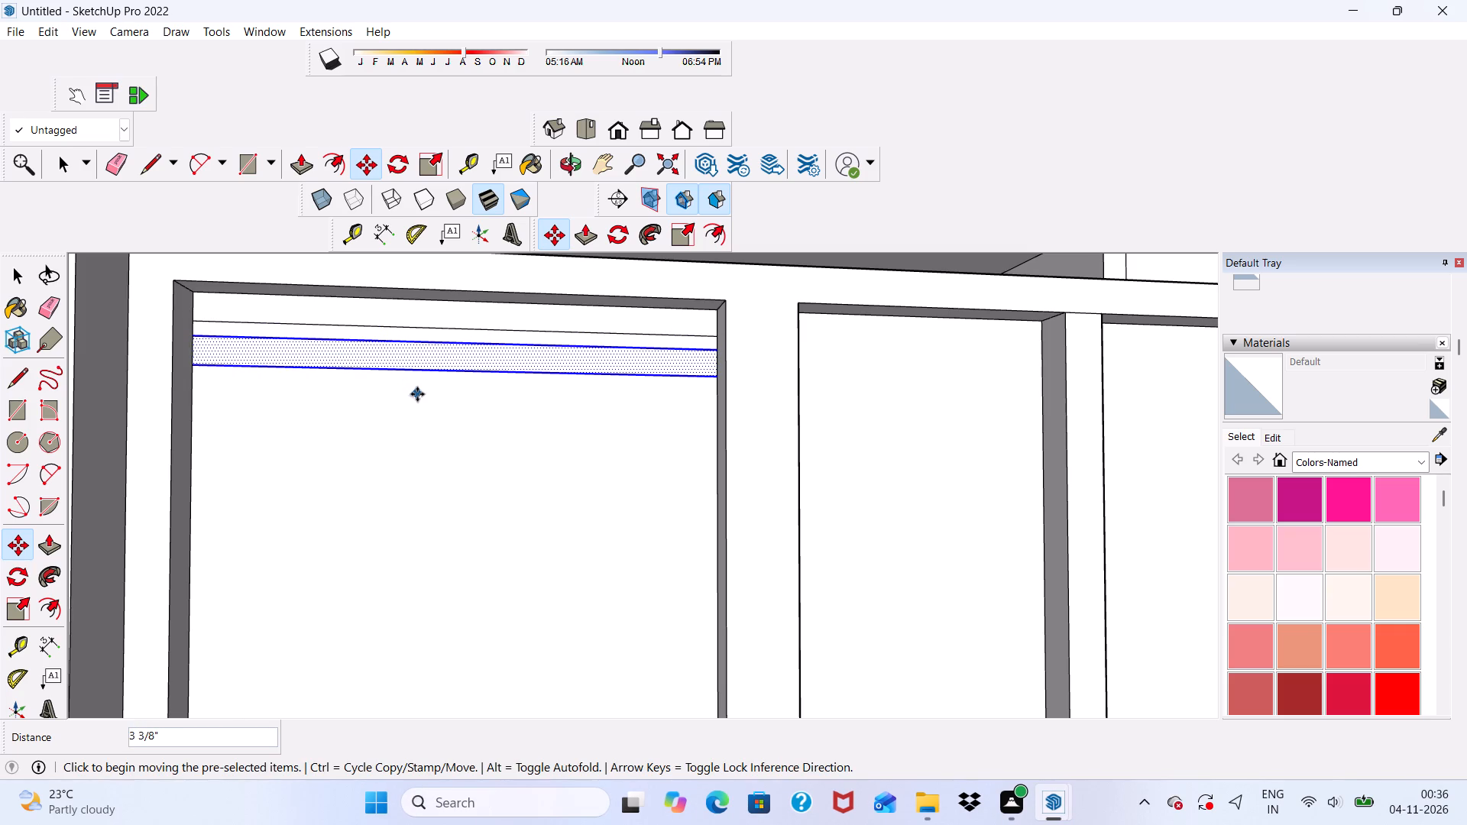
{"action": "key", "text": "shift+asterisk"}
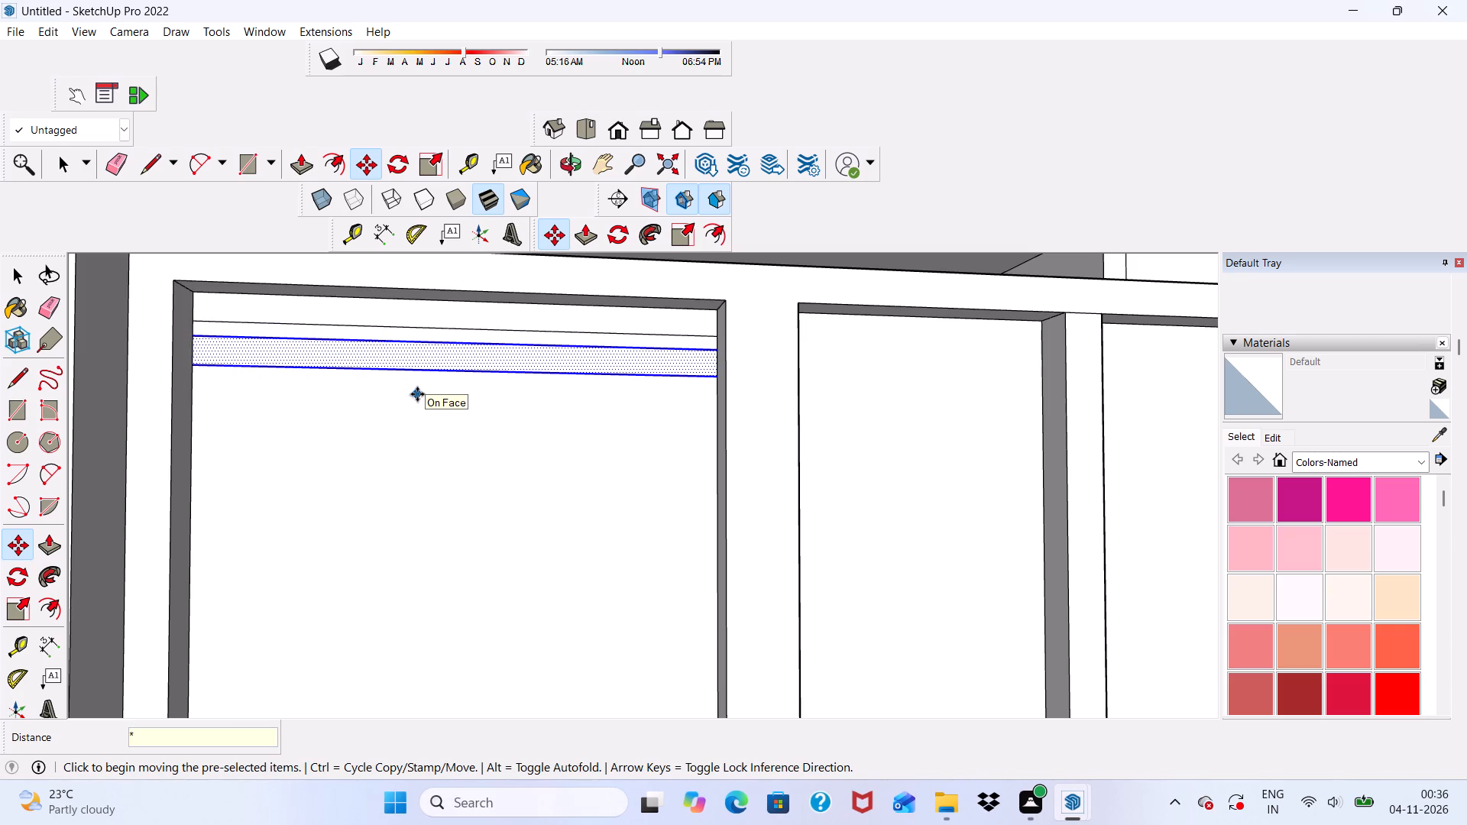
{"action": "type", "text": "25"}
{"action": "key", "text": "Return"}
{"action": "scroll", "coordinate": [487, 457], "scroll_direction": "down", "scroll_amount": 6}
{"action": "scroll", "coordinate": [526, 400], "scroll_direction": "up", "scroll_amount": 3}
{"action": "scroll", "coordinate": [523, 380], "scroll_direction": "down", "scroll_amount": 12}
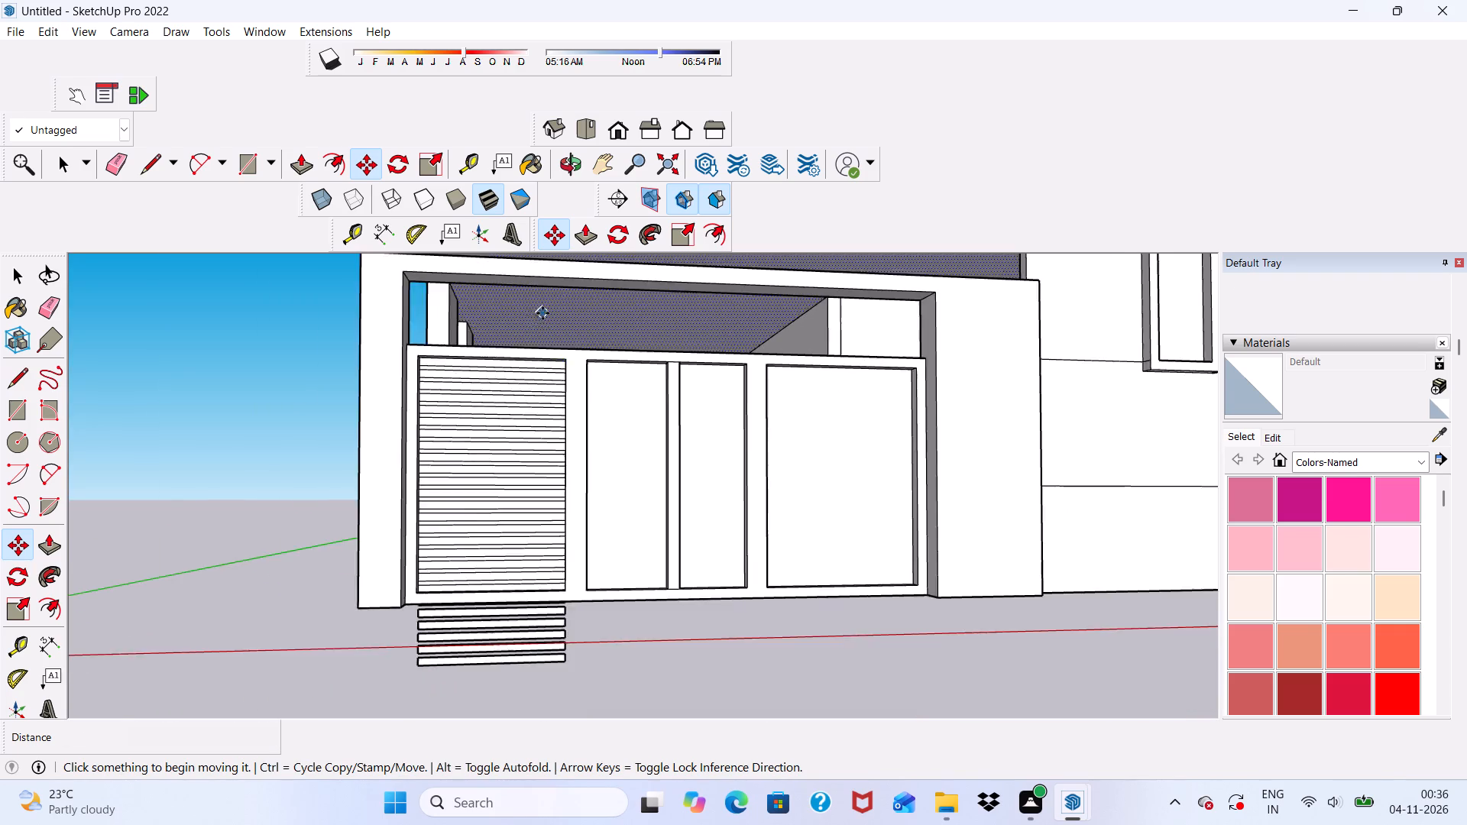
Erase the long edges of the surplus strip directly beneath the wall's bottom face, below the slatted panel.
{"action": "scroll", "coordinate": [542, 313], "scroll_direction": "down", "scroll_amount": 3}
{"action": "middle_click_drag", "start_coordinate": [575, 534], "coordinate": [573, 435]}
{"action": "scroll", "coordinate": [573, 435], "scroll_direction": "up", "scroll_amount": 12}
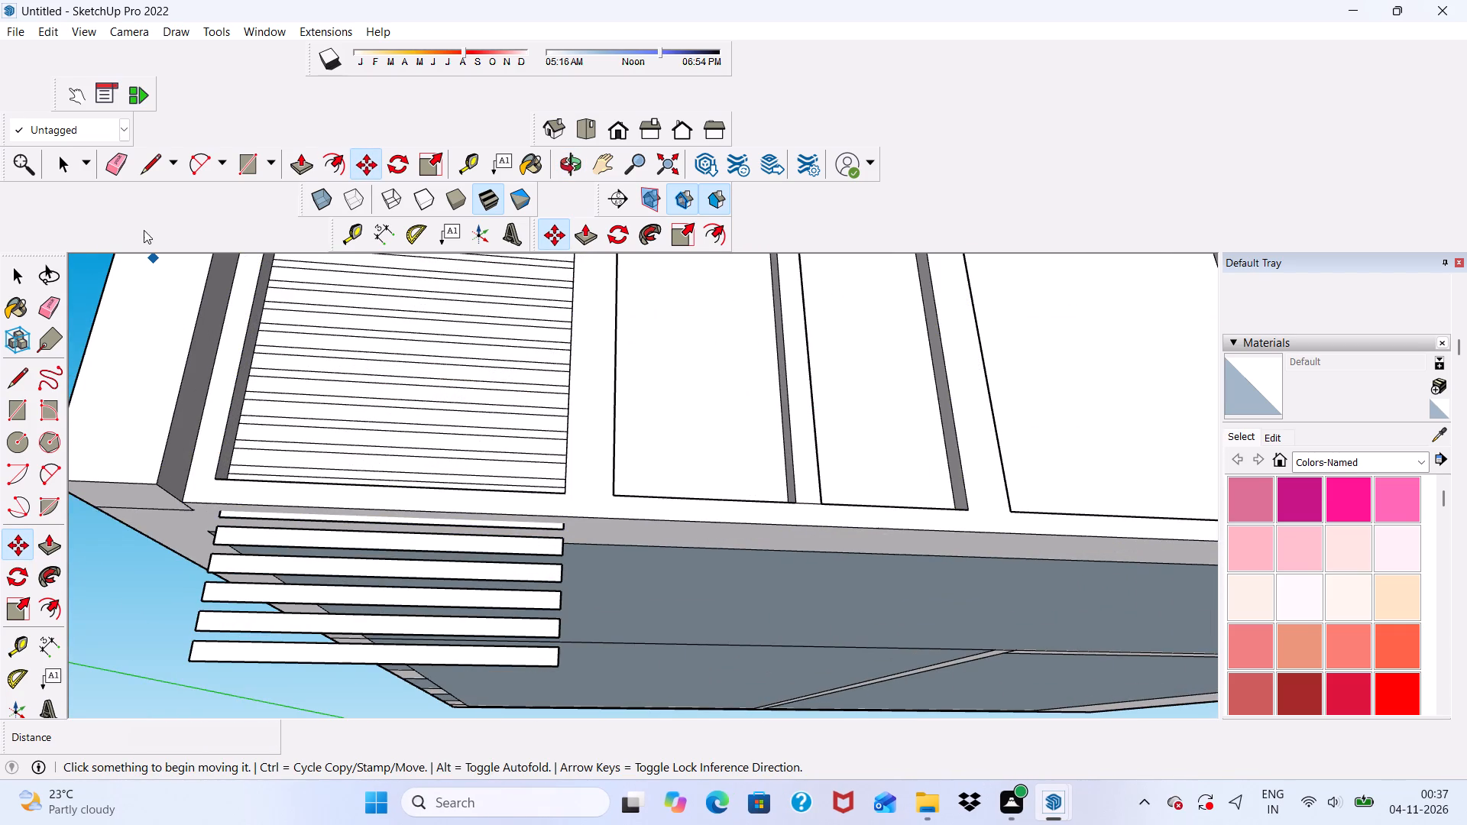
{"action": "left_click", "coordinate": [118, 153]}
{"action": "scroll", "coordinate": [352, 498], "scroll_direction": "up", "scroll_amount": 10}
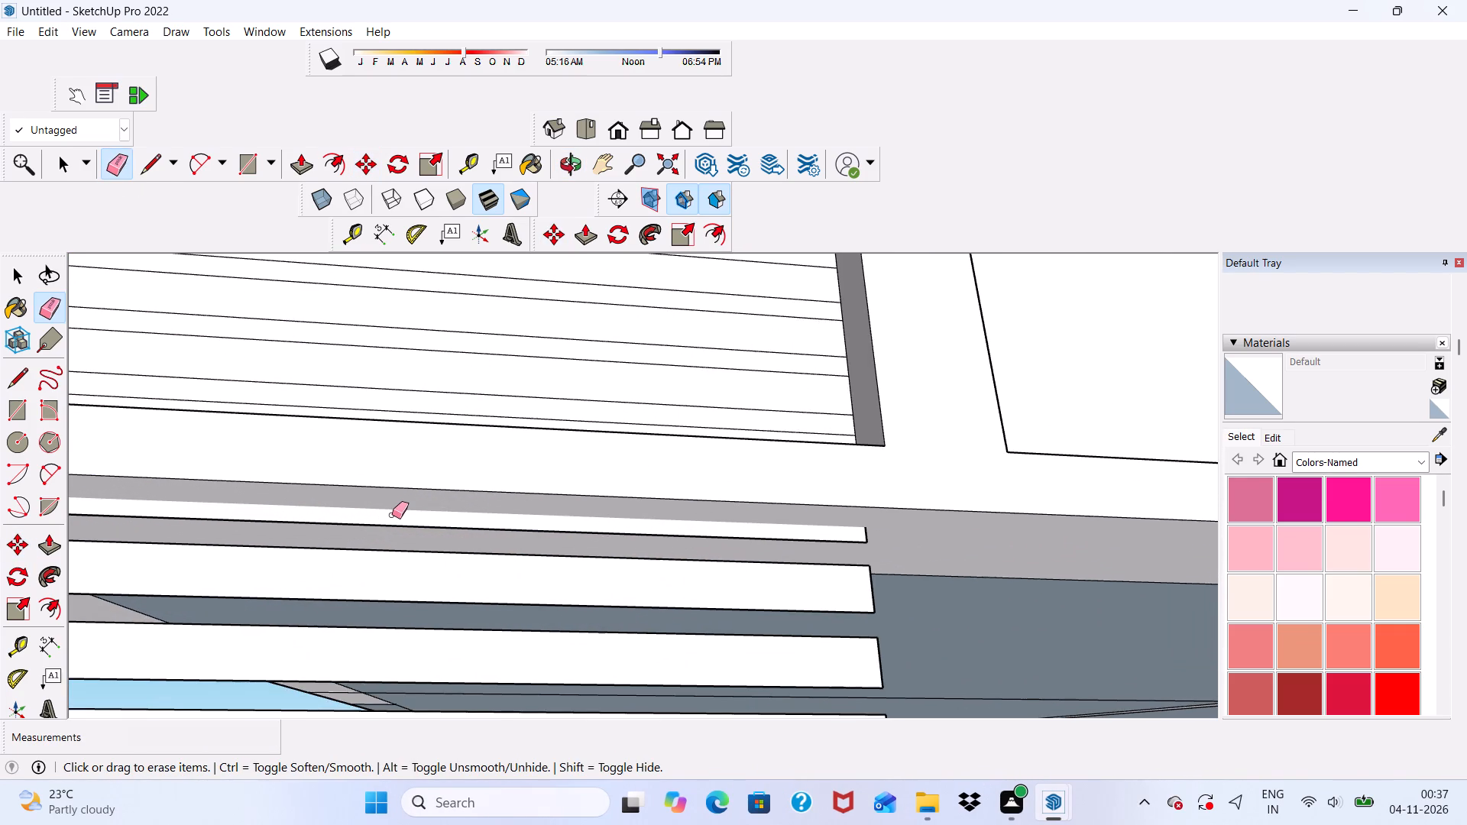
{"action": "double_click", "coordinate": [392, 515]}
{"action": "left_click", "coordinate": [392, 521]}
{"action": "left_click_drag", "start_coordinate": [392, 521], "coordinate": [394, 529]}
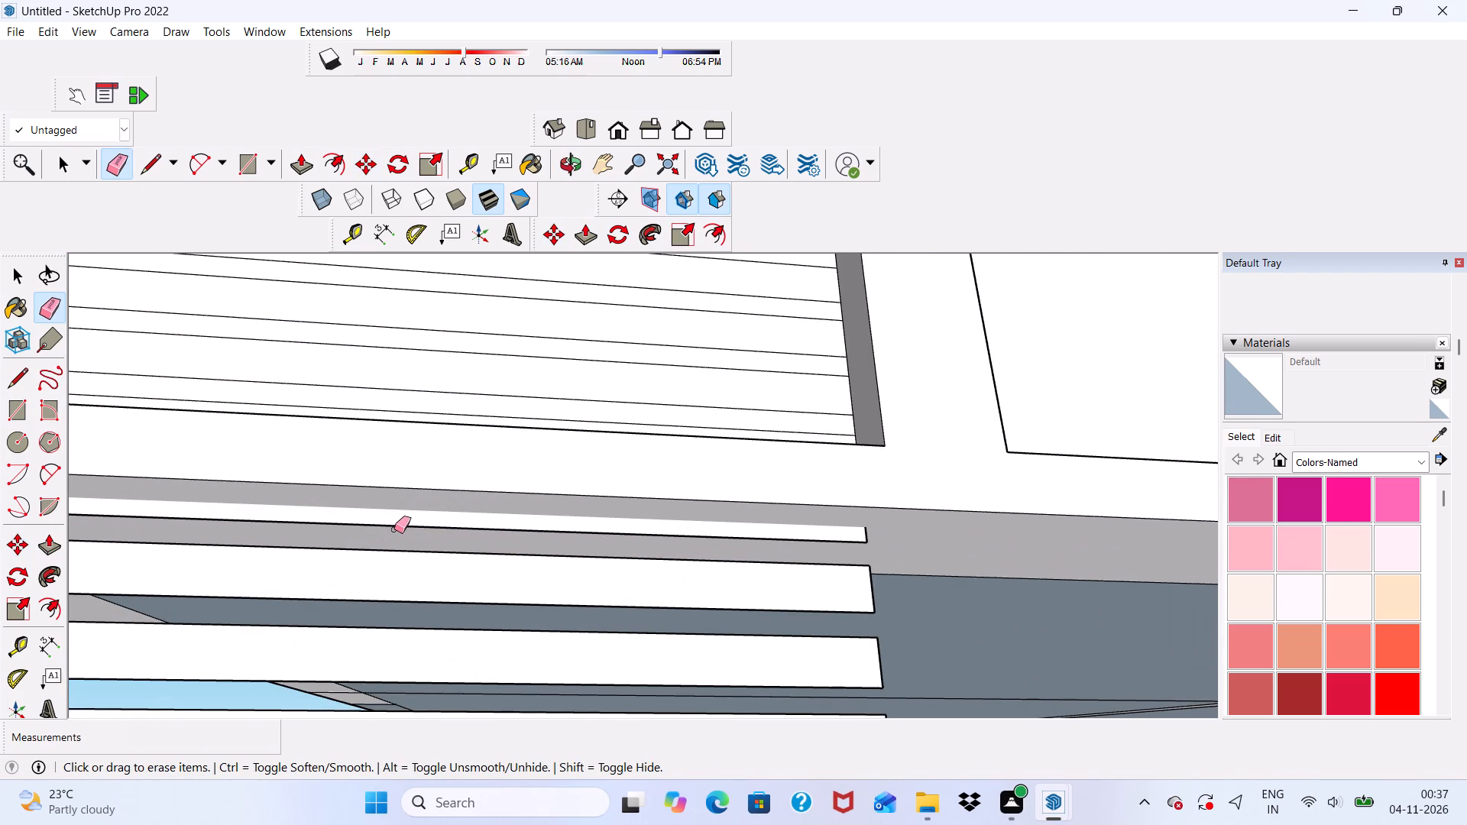
{"action": "left_click", "coordinate": [393, 524]}
Erase the leftover end edges and the upper long edge of the next surplus strip beneath the wall.
{"action": "scroll", "coordinate": [476, 545], "scroll_direction": "down", "scroll_amount": 3}
{"action": "scroll", "coordinate": [620, 500], "scroll_direction": "down", "scroll_amount": 5}
{"action": "middle_click_drag", "start_coordinate": [610, 582], "coordinate": [597, 678]}
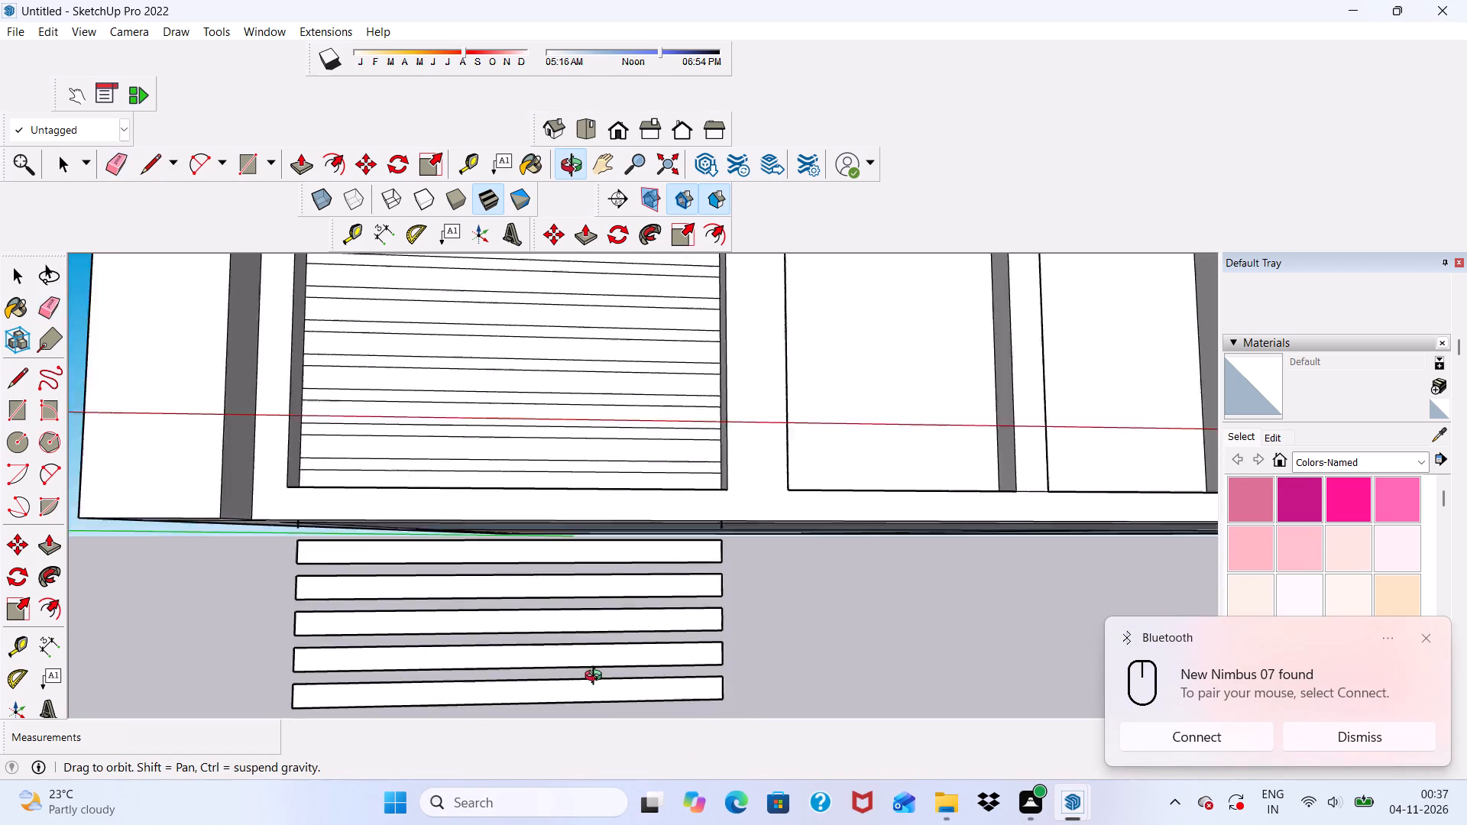
{"action": "middle_click_drag", "start_coordinate": [597, 678], "coordinate": [559, 694]}
{"action": "scroll", "coordinate": [354, 573], "scroll_direction": "up", "scroll_amount": 6}
{"action": "middle_click_drag", "start_coordinate": [291, 531], "coordinate": [301, 490]}
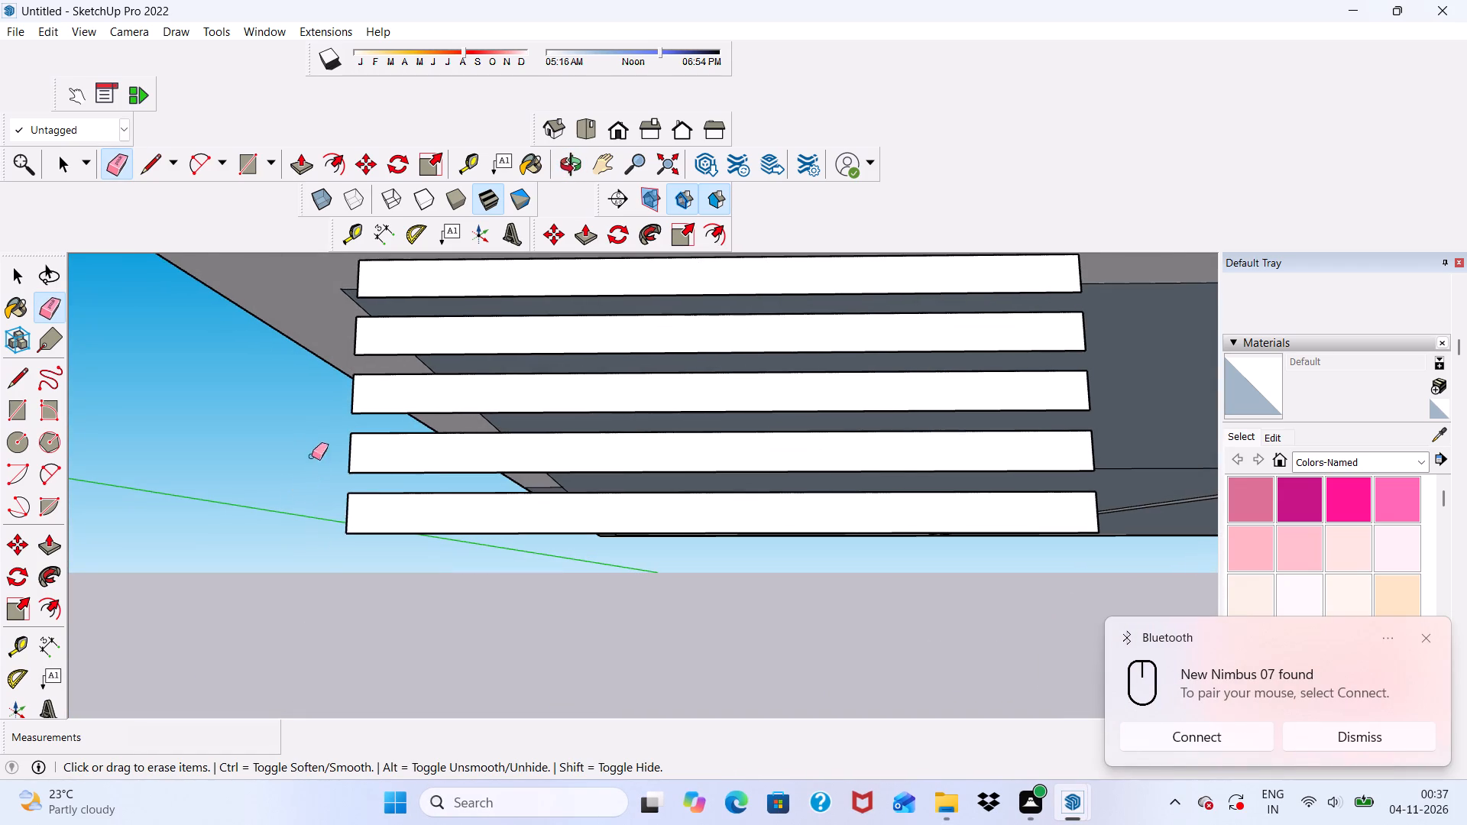
{"action": "scroll", "coordinate": [326, 315], "scroll_direction": "up", "scroll_amount": 2}
{"action": "scroll", "coordinate": [372, 396], "scroll_direction": "down", "scroll_amount": 8}
{"action": "scroll", "coordinate": [378, 365], "scroll_direction": "up", "scroll_amount": 7}
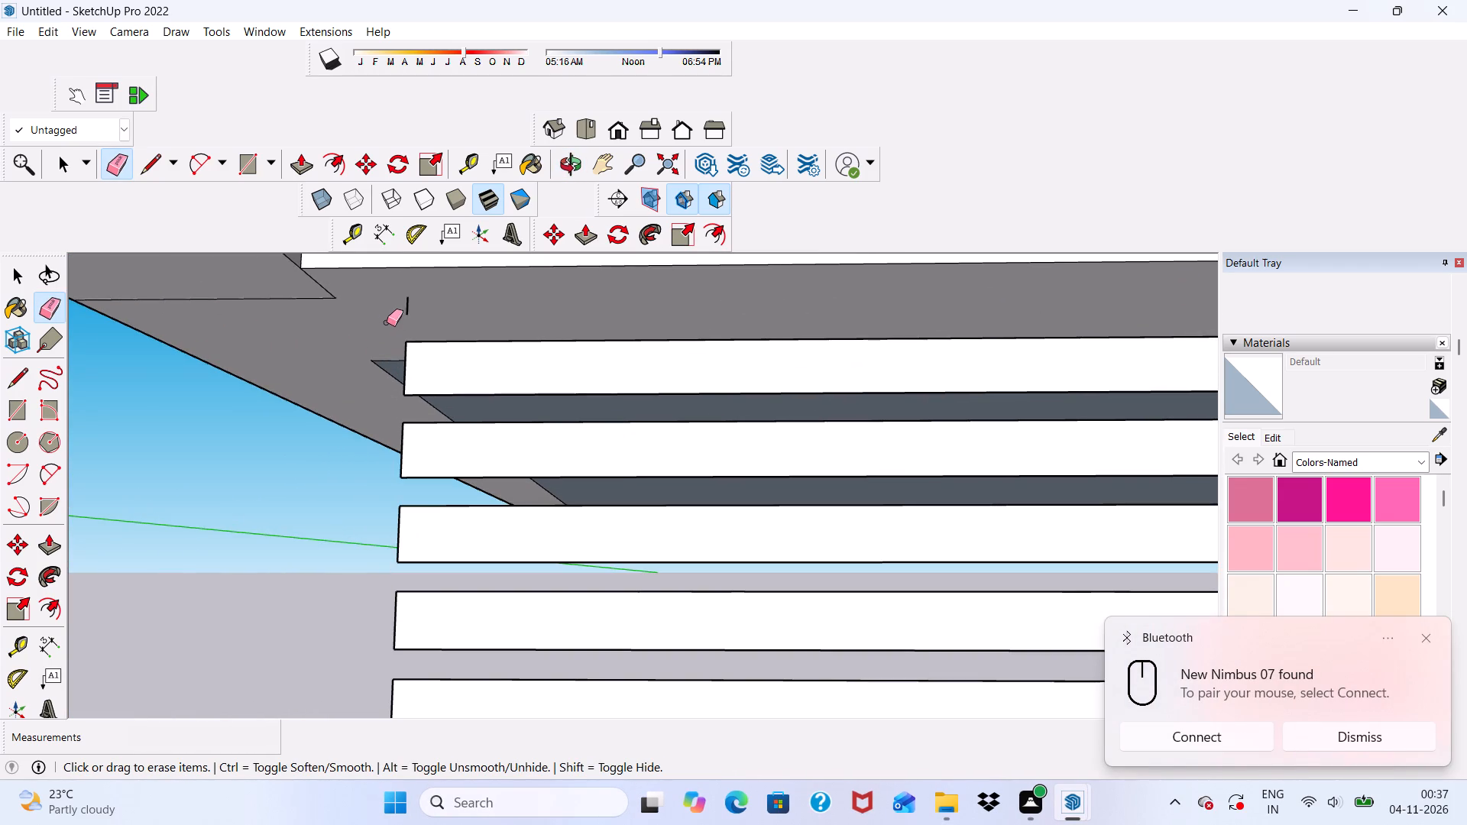
{"action": "left_click_drag", "start_coordinate": [395, 313], "coordinate": [444, 296]}
{"action": "scroll", "coordinate": [395, 314], "scroll_direction": "down", "scroll_amount": 4}
{"action": "left_click", "coordinate": [1092, 302]}
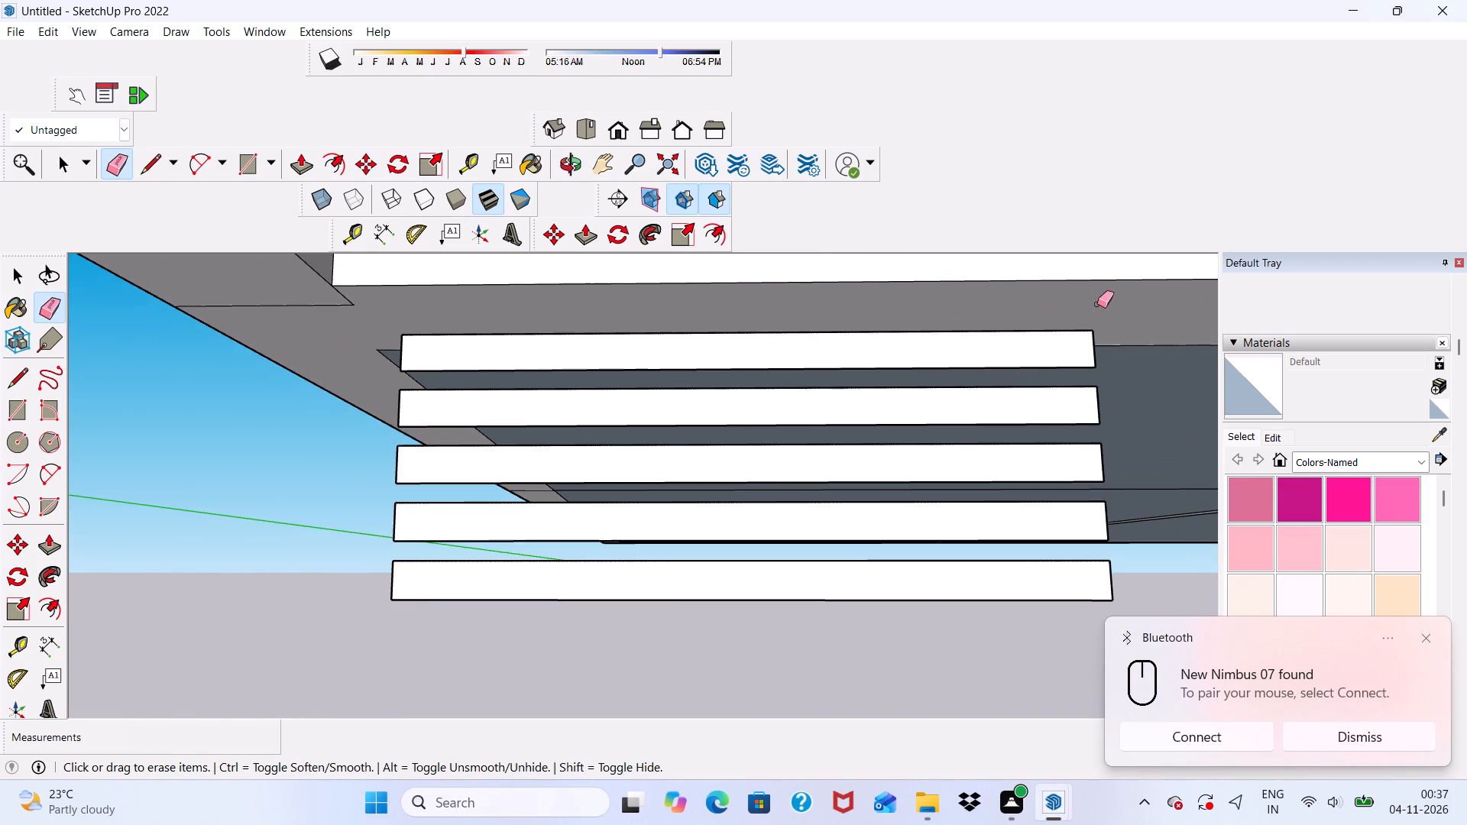
{"action": "left_click", "coordinate": [998, 330]}
{"action": "left_click", "coordinate": [960, 376]}
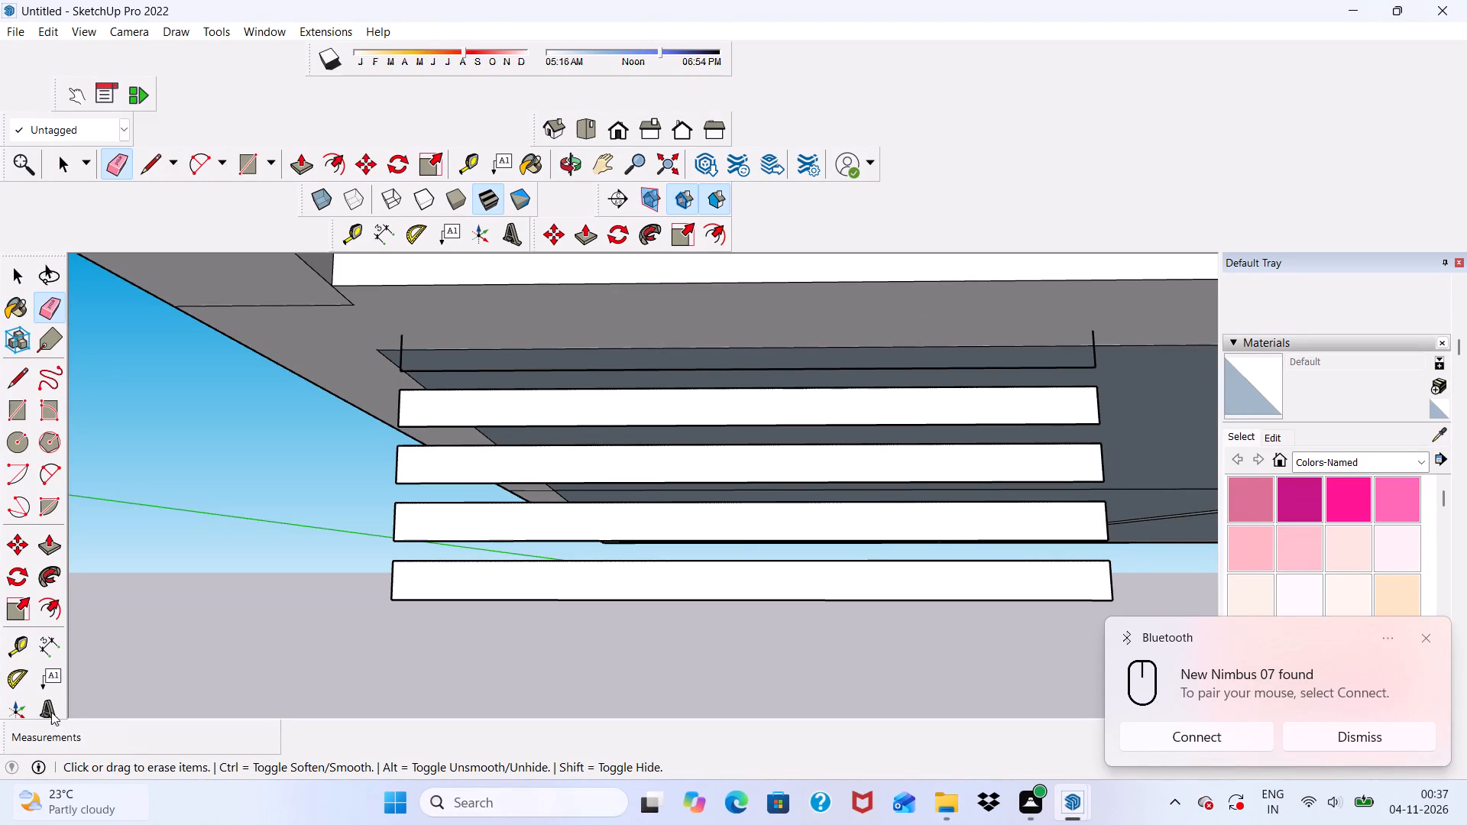
Erase the long edges of the remaining surplus strips hanging below the slatted panel.
{"action": "scroll", "coordinate": [585, 383], "scroll_direction": "up", "scroll_amount": 4}
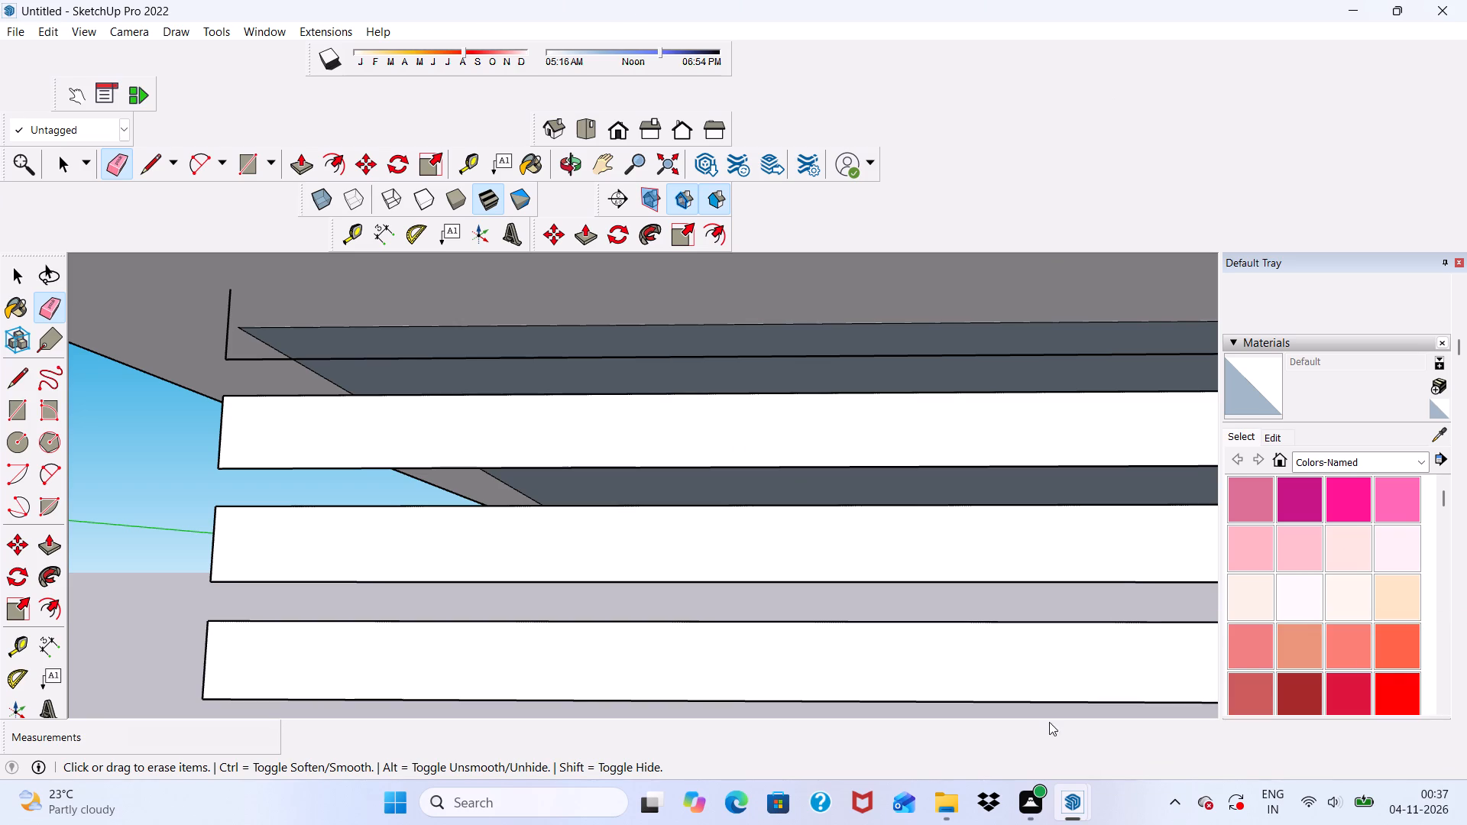
{"action": "scroll", "coordinate": [717, 390], "scroll_direction": "up", "scroll_amount": 3}
{"action": "left_click", "coordinate": [743, 346]}
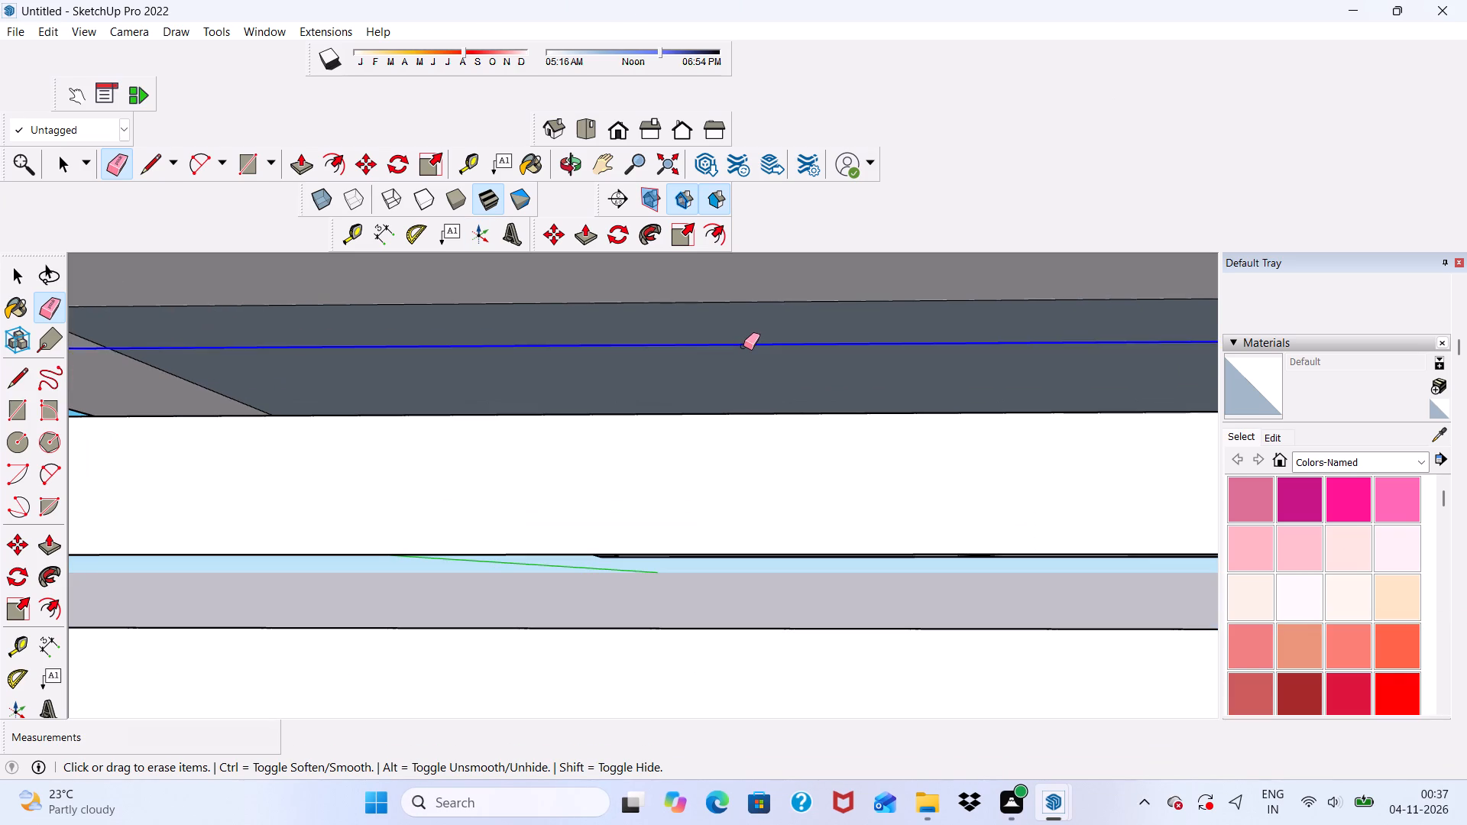
{"action": "left_click", "coordinate": [735, 406]}
{"action": "left_click", "coordinate": [735, 412]}
{"action": "scroll", "coordinate": [735, 378], "scroll_direction": "down", "scroll_amount": 9}
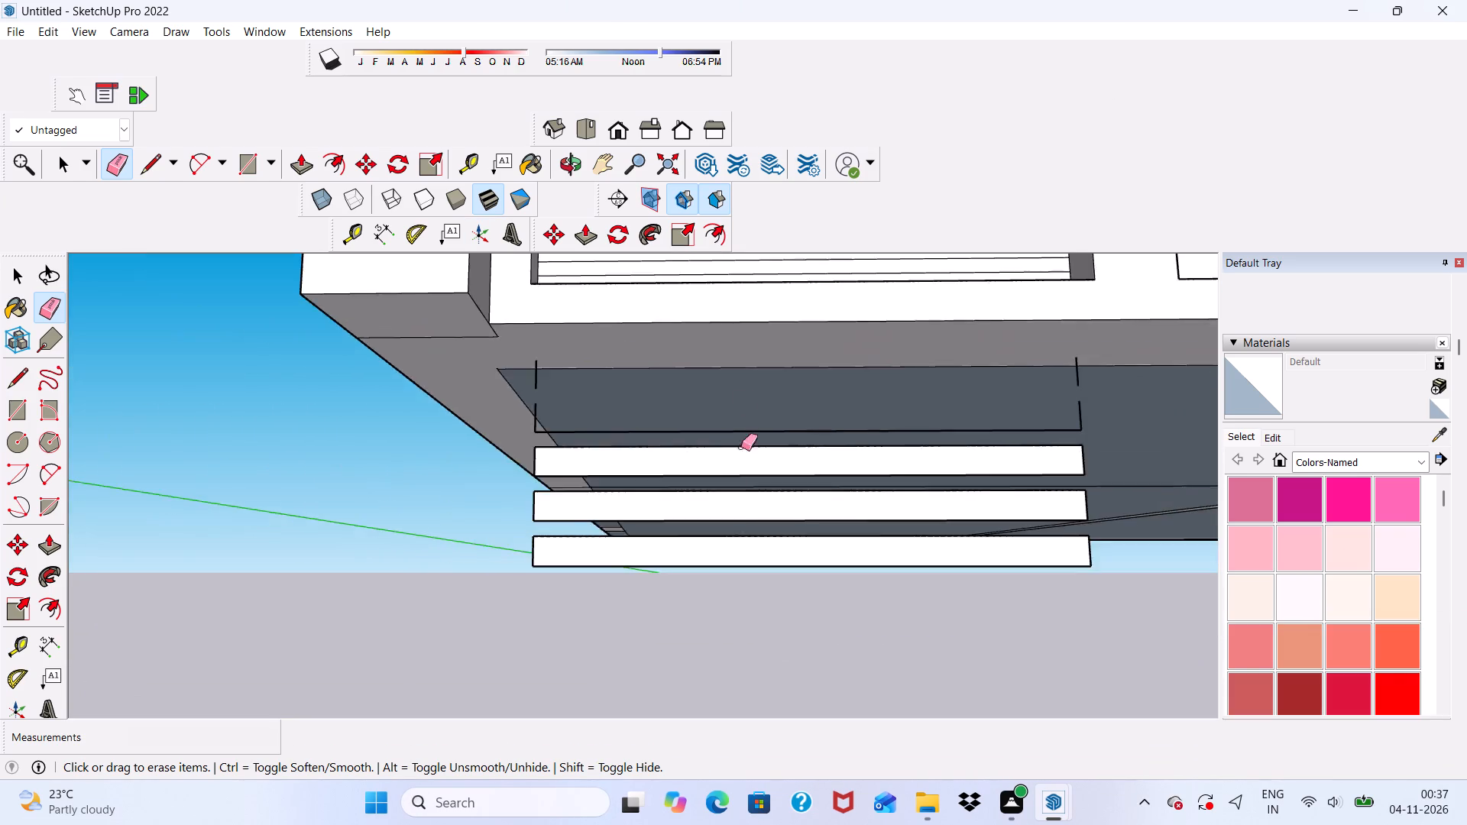
{"action": "middle_click_drag", "start_coordinate": [741, 447], "coordinate": [748, 531]}
{"action": "left_click_drag", "start_coordinate": [784, 412], "coordinate": [781, 586]}
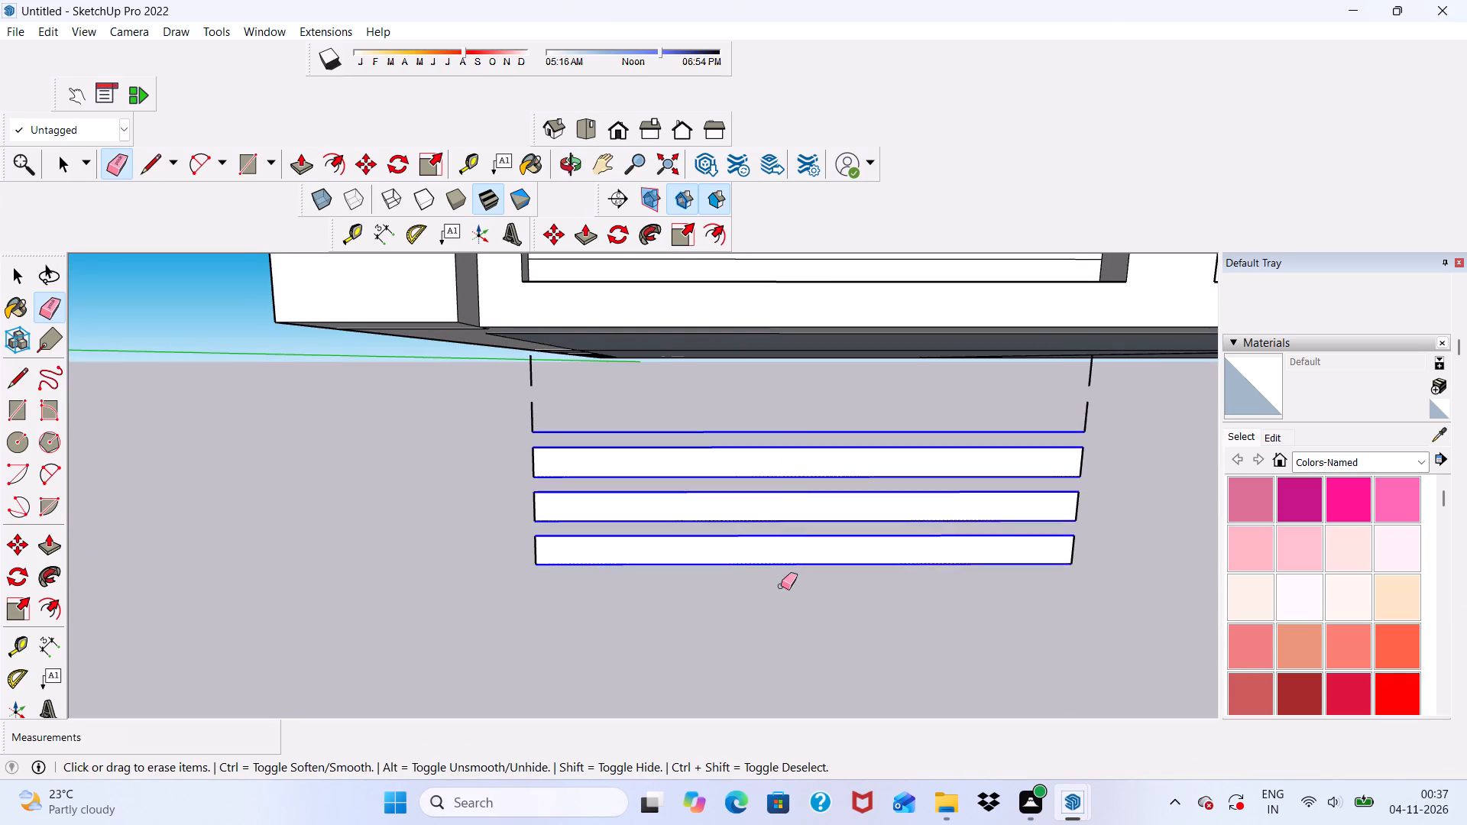
{"action": "left_click_drag", "start_coordinate": [781, 586], "coordinate": [779, 587]}
Erase the leftover short end edges of the surplus strips below the narrow pier side of the slatted panel.
{"action": "scroll", "coordinate": [843, 401], "scroll_direction": "down", "scroll_amount": 5}
{"action": "middle_click_drag", "start_coordinate": [885, 497], "coordinate": [936, 511]}
{"action": "scroll", "coordinate": [808, 421], "scroll_direction": "up", "scroll_amount": 3}
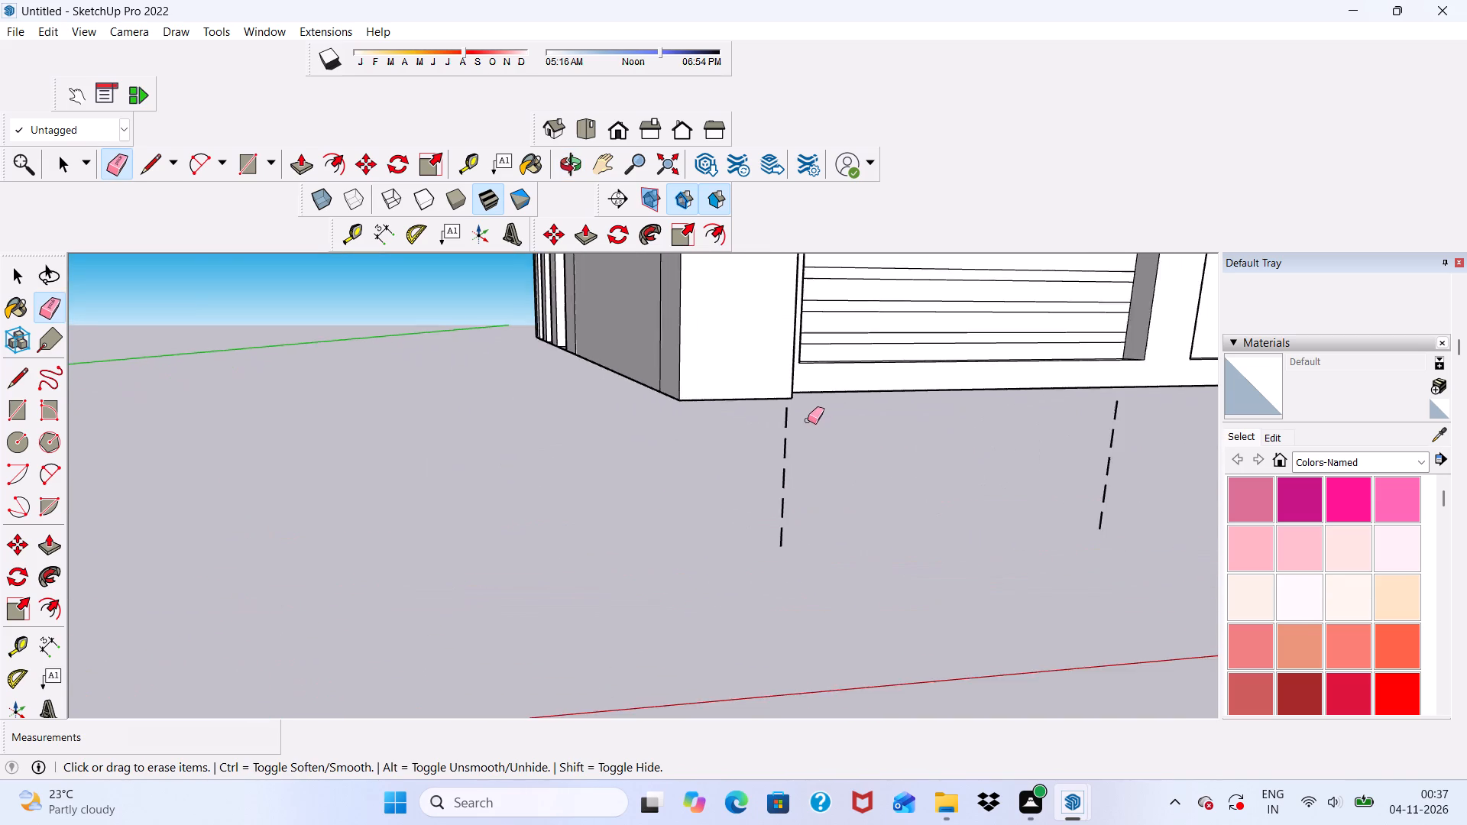
{"action": "scroll", "coordinate": [808, 420], "scroll_direction": "up", "scroll_amount": 5}
{"action": "left_click_drag", "start_coordinate": [783, 416], "coordinate": [775, 600]}
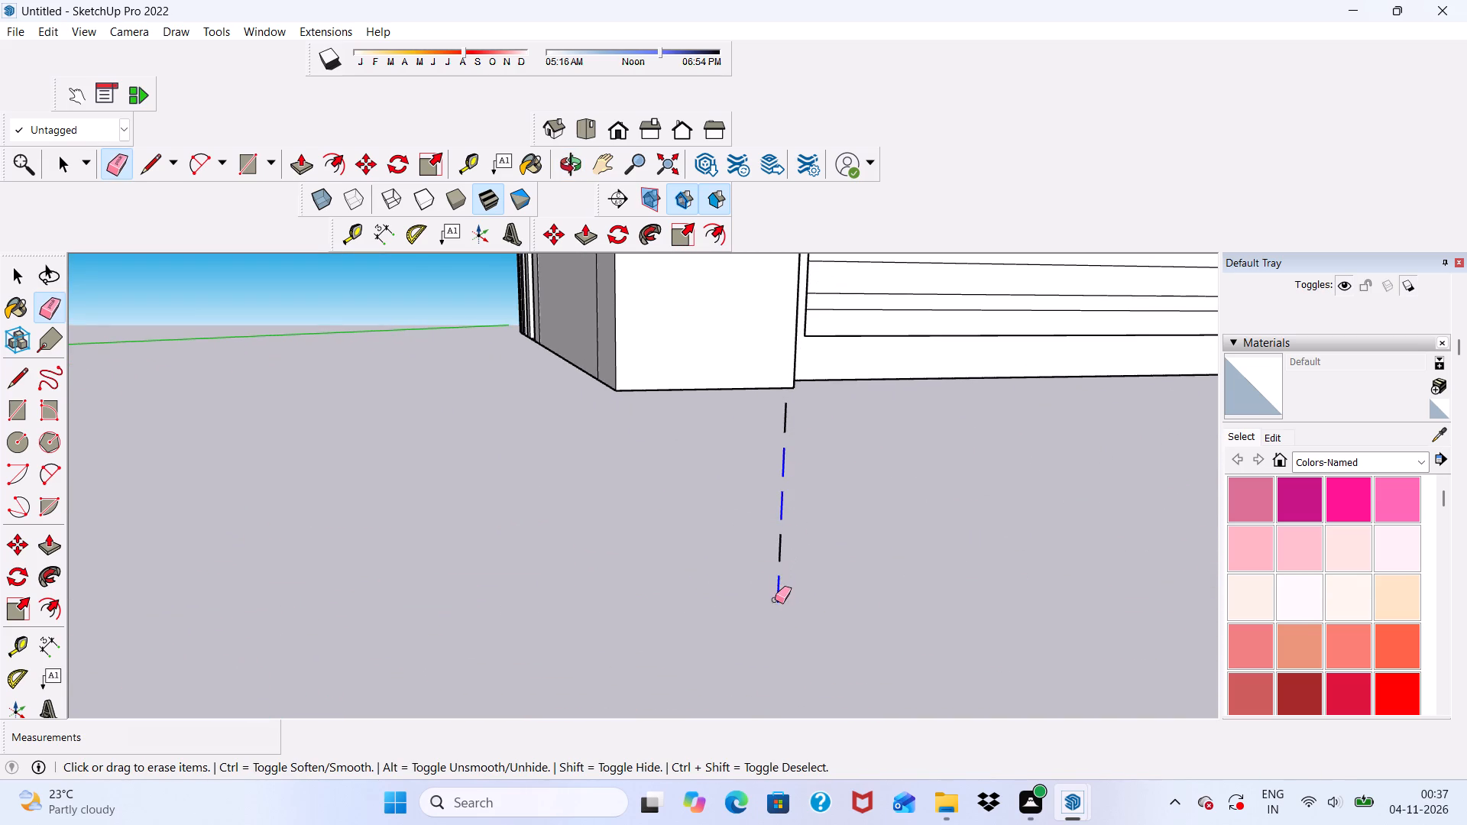
{"action": "left_click_drag", "start_coordinate": [775, 600], "coordinate": [790, 419]}
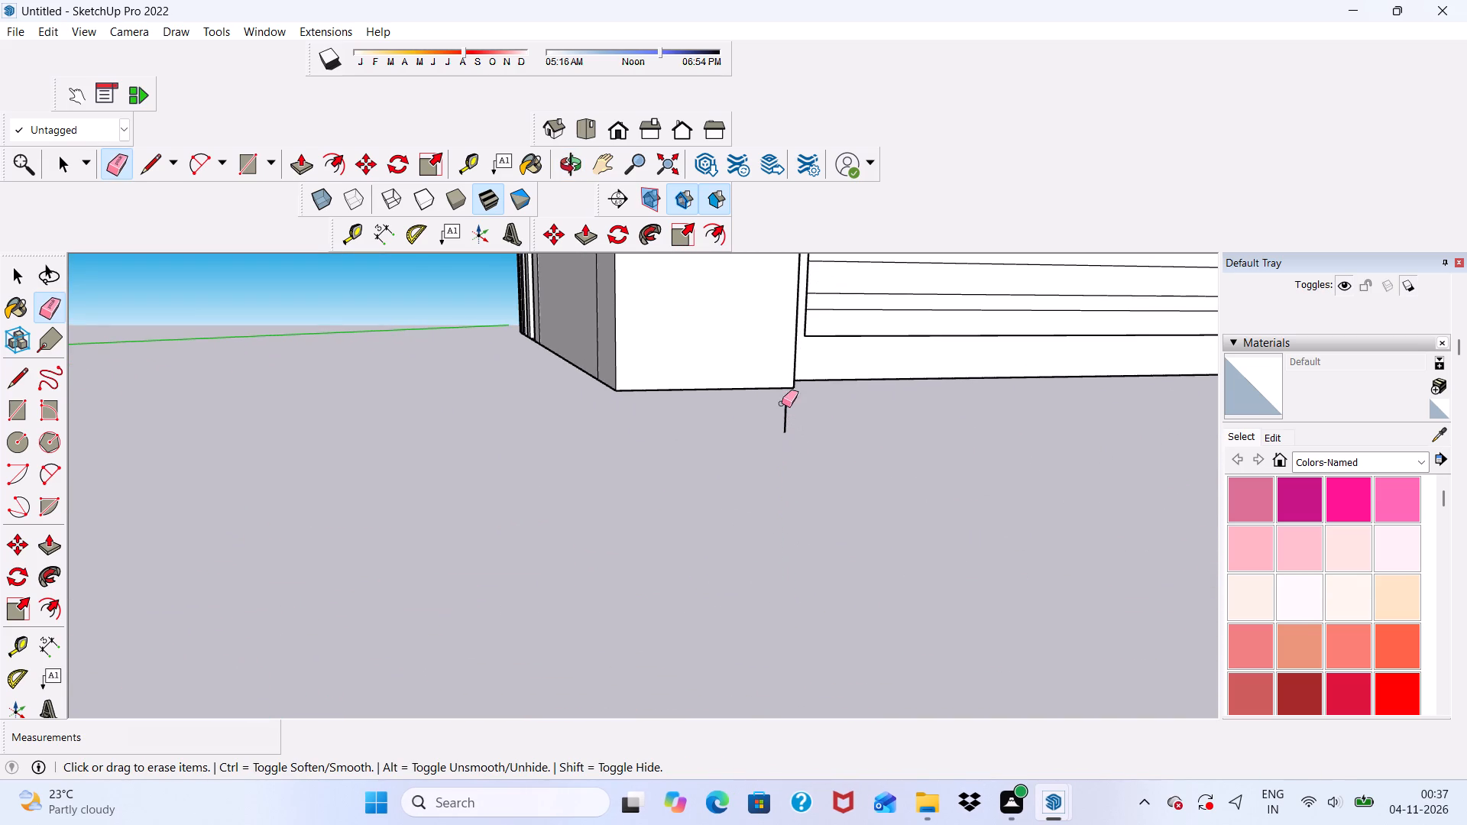
{"action": "left_click_drag", "start_coordinate": [782, 403], "coordinate": [785, 419]}
Erase the leftover short end edges of the surplus strips at their other end, nearer the middle panel.
{"action": "scroll", "coordinate": [684, 427], "scroll_direction": "down", "scroll_amount": 11}
{"action": "middle_click_drag", "start_coordinate": [1063, 357], "coordinate": [1019, 279]}
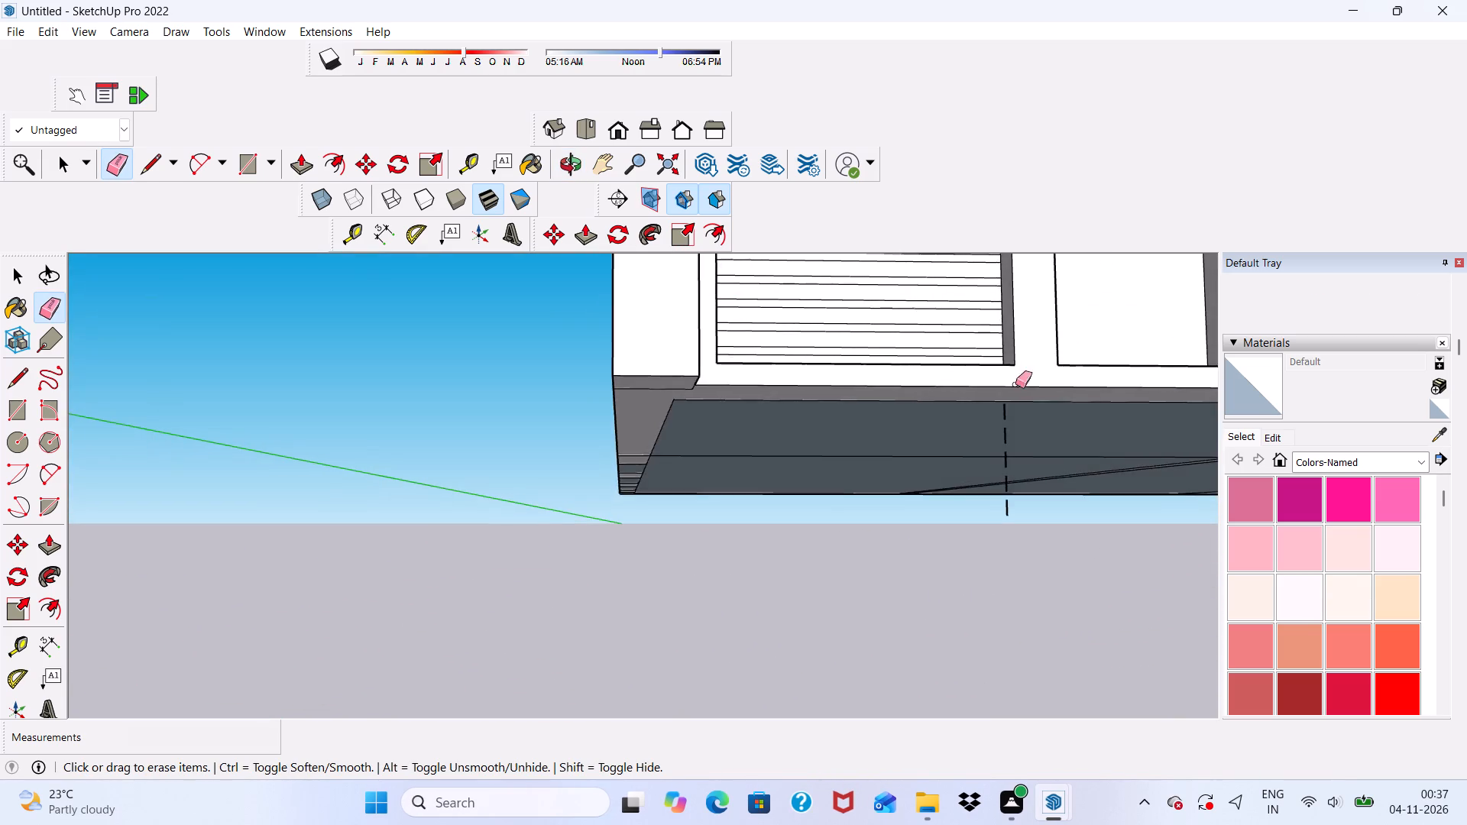
{"action": "scroll", "coordinate": [1015, 419], "scroll_direction": "up", "scroll_amount": 8}
{"action": "left_click", "coordinate": [1001, 408]}
{"action": "left_click_drag", "start_coordinate": [988, 424], "coordinate": [1006, 417]}
{"action": "left_click_drag", "start_coordinate": [996, 479], "coordinate": [1005, 493]}
{"action": "scroll", "coordinate": [994, 525], "scroll_direction": "down", "scroll_amount": 1}
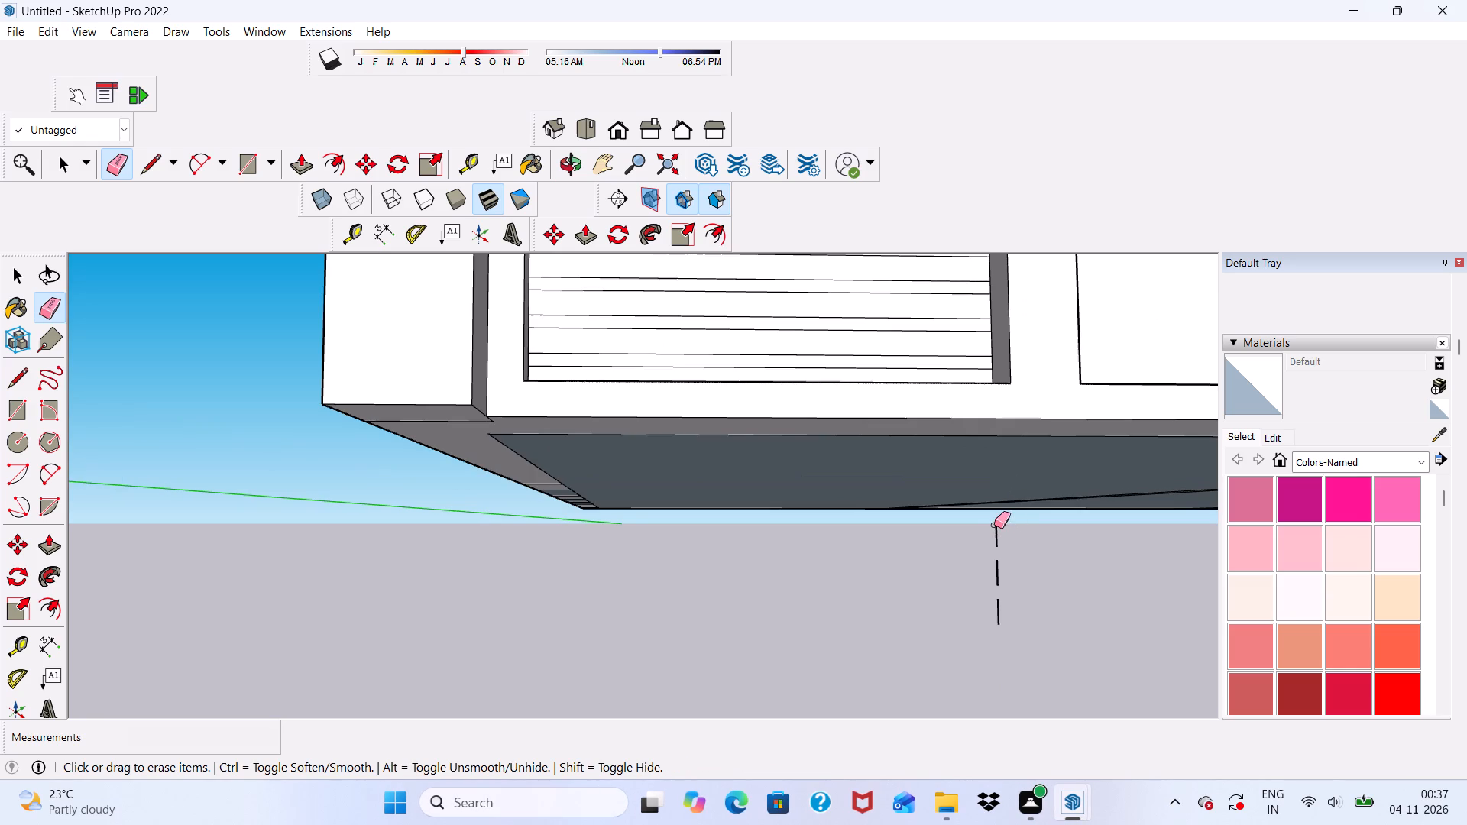
{"action": "left_click_drag", "start_coordinate": [995, 525], "coordinate": [993, 556]}
{"action": "left_click_drag", "start_coordinate": [993, 557], "coordinate": [999, 594]}
{"action": "left_click", "coordinate": [999, 599]}
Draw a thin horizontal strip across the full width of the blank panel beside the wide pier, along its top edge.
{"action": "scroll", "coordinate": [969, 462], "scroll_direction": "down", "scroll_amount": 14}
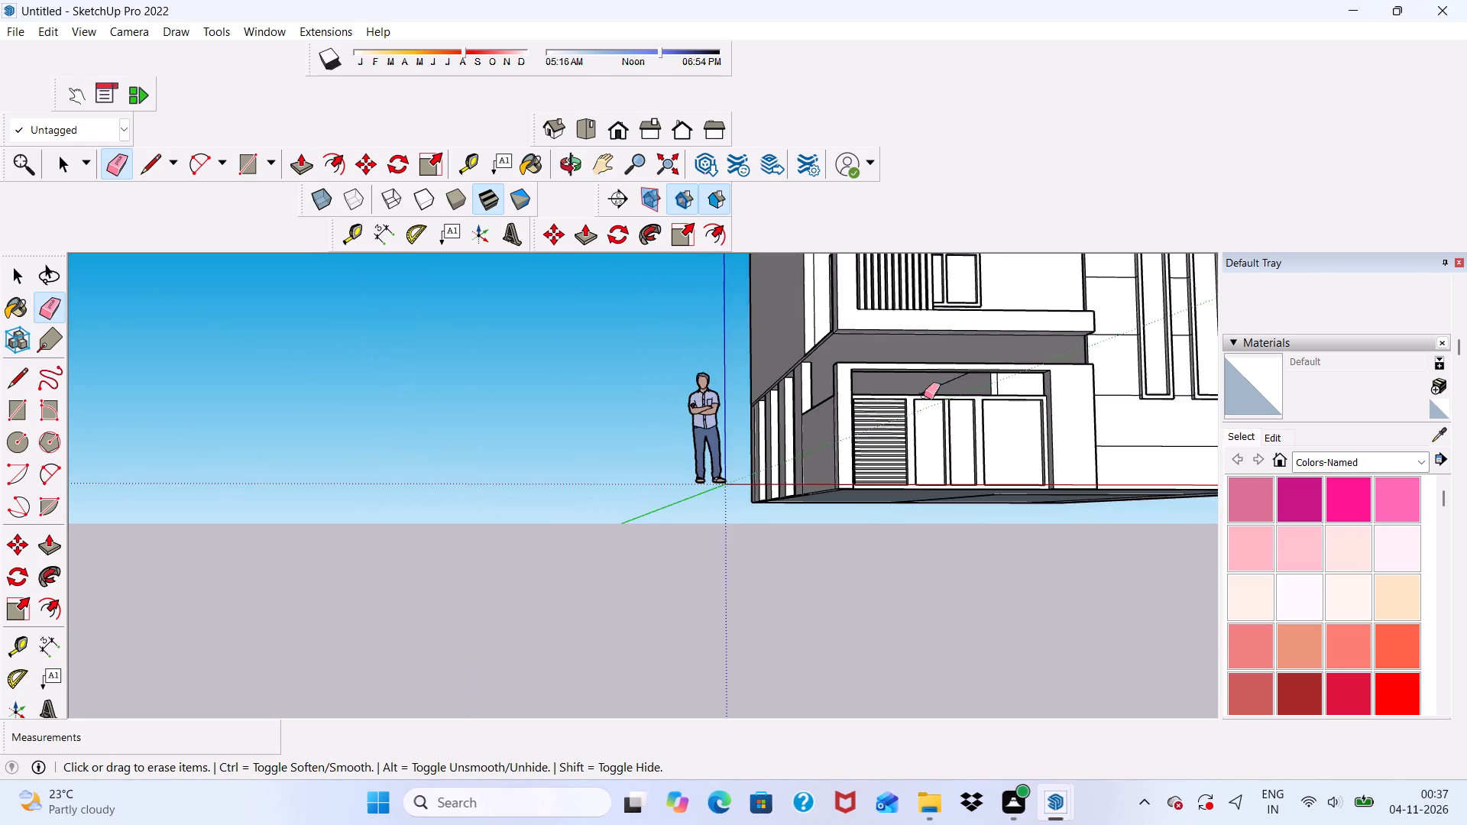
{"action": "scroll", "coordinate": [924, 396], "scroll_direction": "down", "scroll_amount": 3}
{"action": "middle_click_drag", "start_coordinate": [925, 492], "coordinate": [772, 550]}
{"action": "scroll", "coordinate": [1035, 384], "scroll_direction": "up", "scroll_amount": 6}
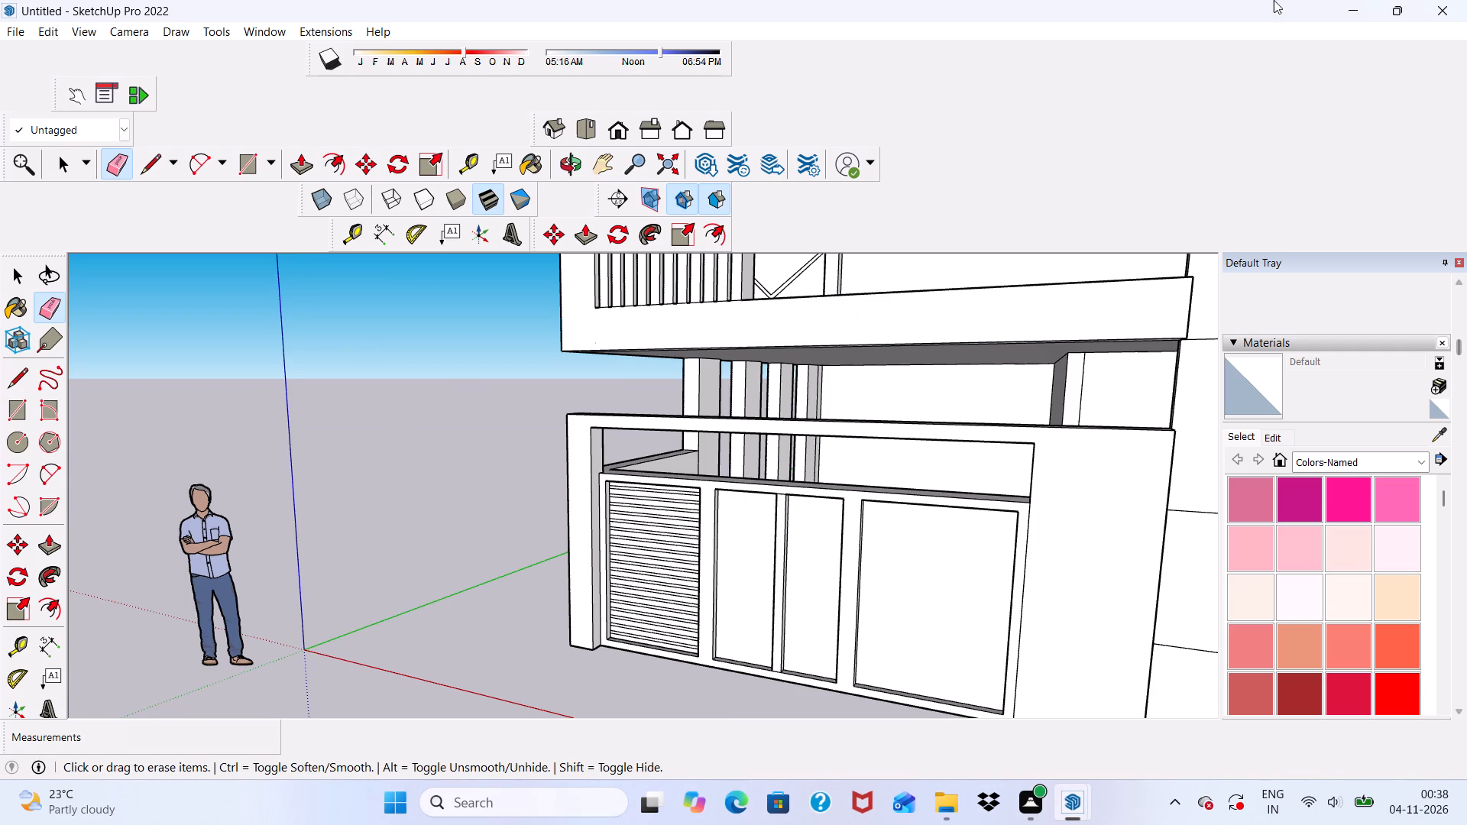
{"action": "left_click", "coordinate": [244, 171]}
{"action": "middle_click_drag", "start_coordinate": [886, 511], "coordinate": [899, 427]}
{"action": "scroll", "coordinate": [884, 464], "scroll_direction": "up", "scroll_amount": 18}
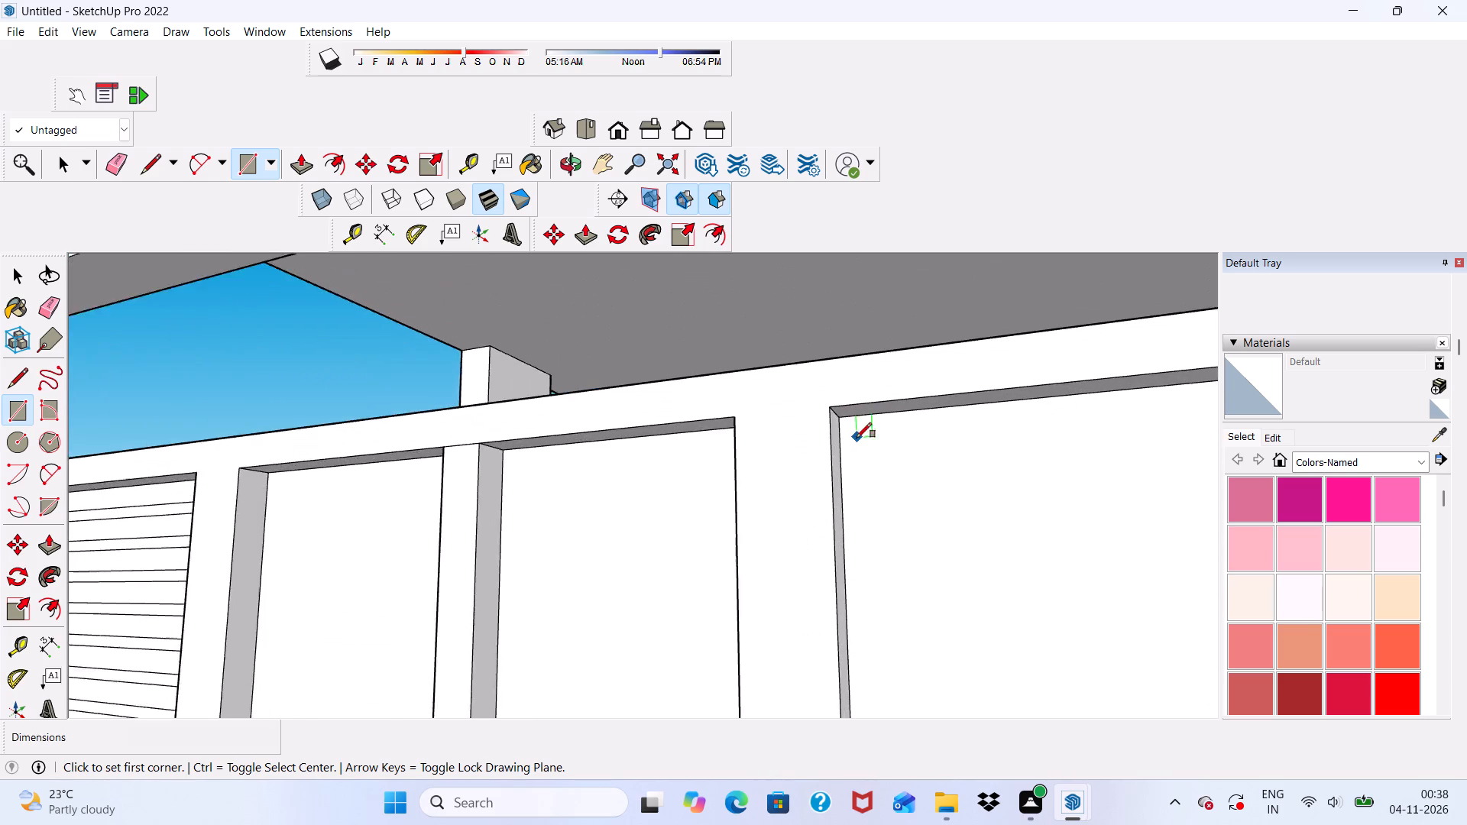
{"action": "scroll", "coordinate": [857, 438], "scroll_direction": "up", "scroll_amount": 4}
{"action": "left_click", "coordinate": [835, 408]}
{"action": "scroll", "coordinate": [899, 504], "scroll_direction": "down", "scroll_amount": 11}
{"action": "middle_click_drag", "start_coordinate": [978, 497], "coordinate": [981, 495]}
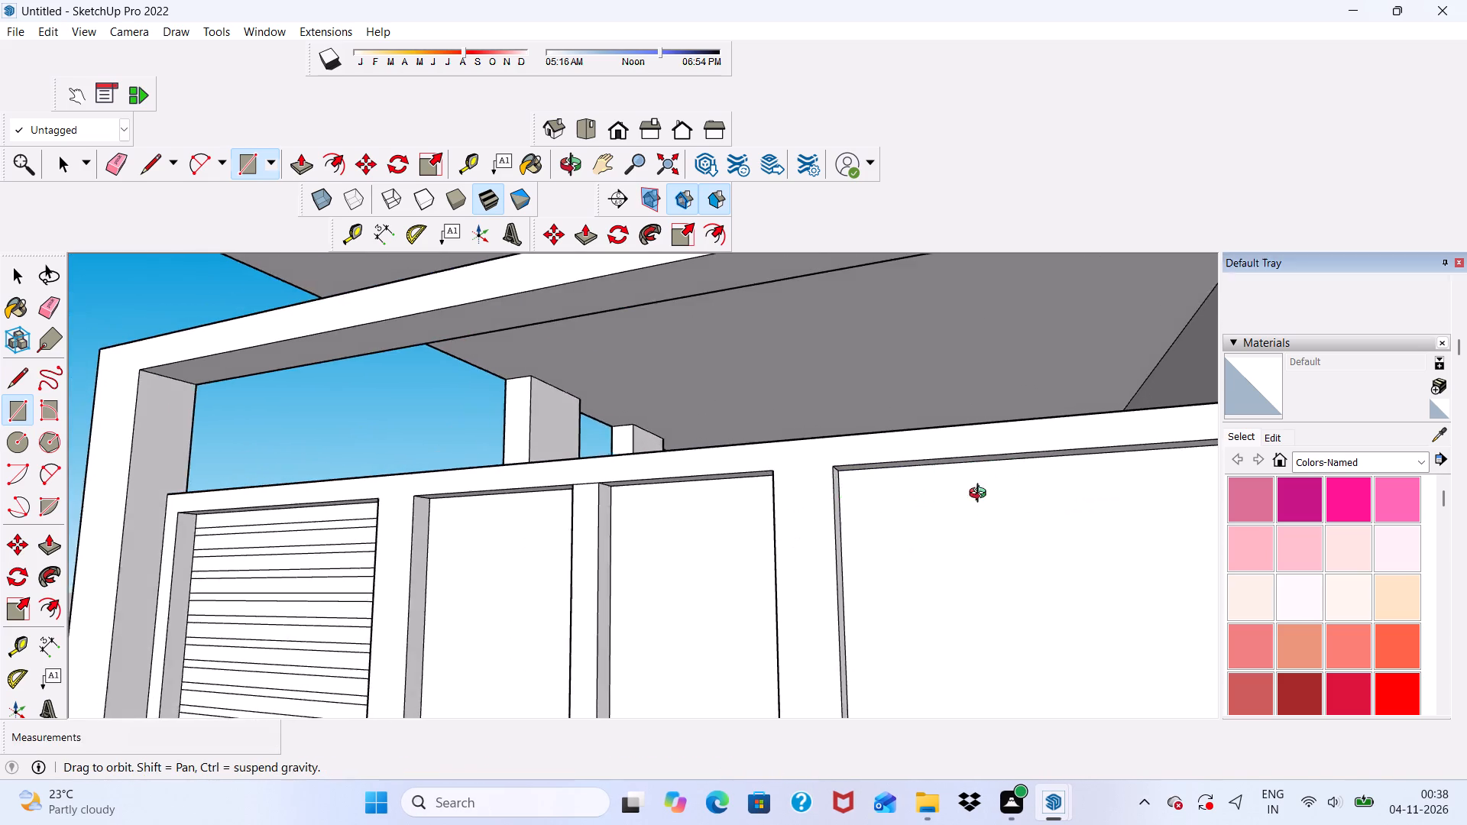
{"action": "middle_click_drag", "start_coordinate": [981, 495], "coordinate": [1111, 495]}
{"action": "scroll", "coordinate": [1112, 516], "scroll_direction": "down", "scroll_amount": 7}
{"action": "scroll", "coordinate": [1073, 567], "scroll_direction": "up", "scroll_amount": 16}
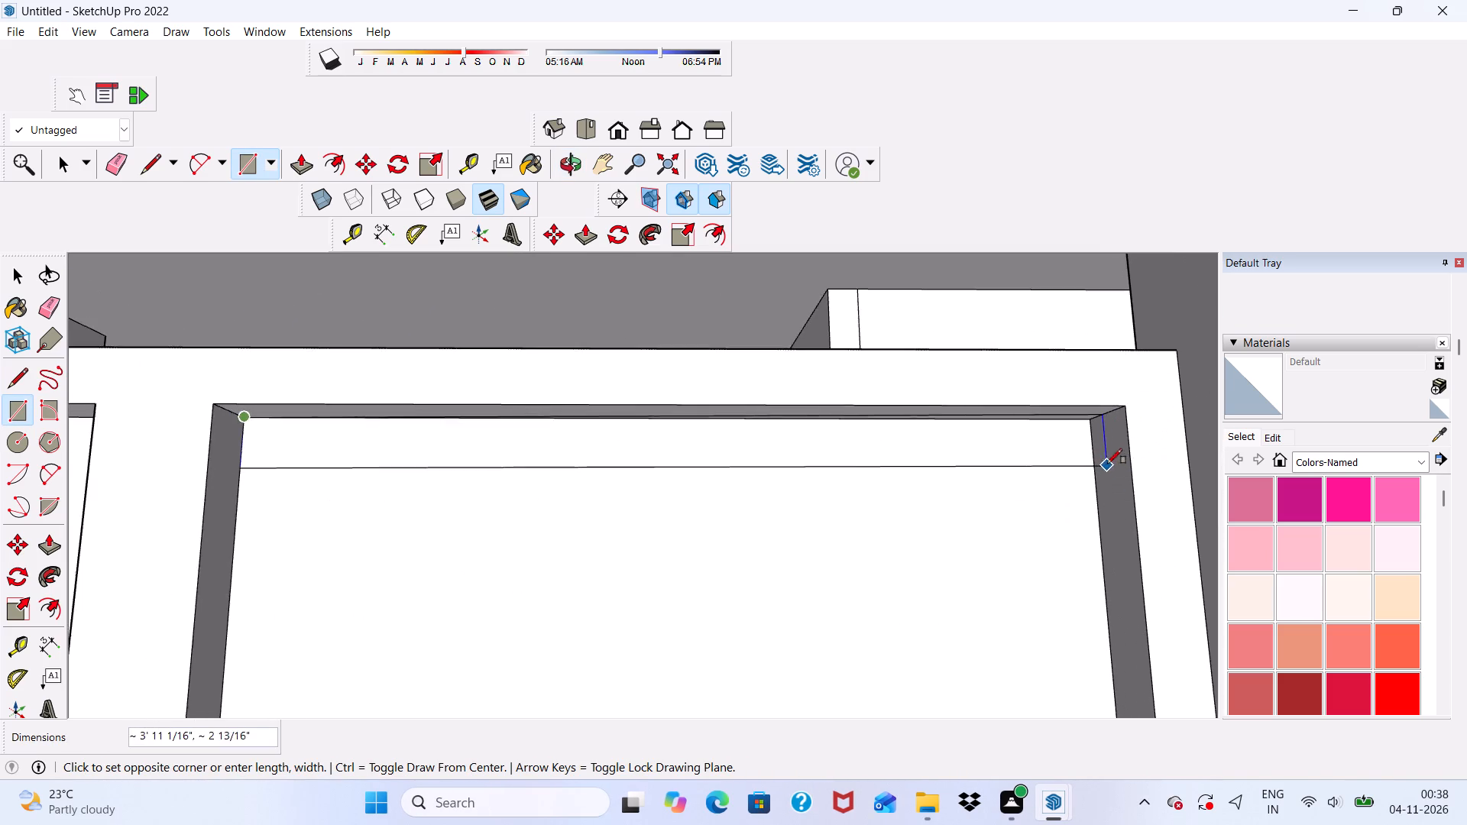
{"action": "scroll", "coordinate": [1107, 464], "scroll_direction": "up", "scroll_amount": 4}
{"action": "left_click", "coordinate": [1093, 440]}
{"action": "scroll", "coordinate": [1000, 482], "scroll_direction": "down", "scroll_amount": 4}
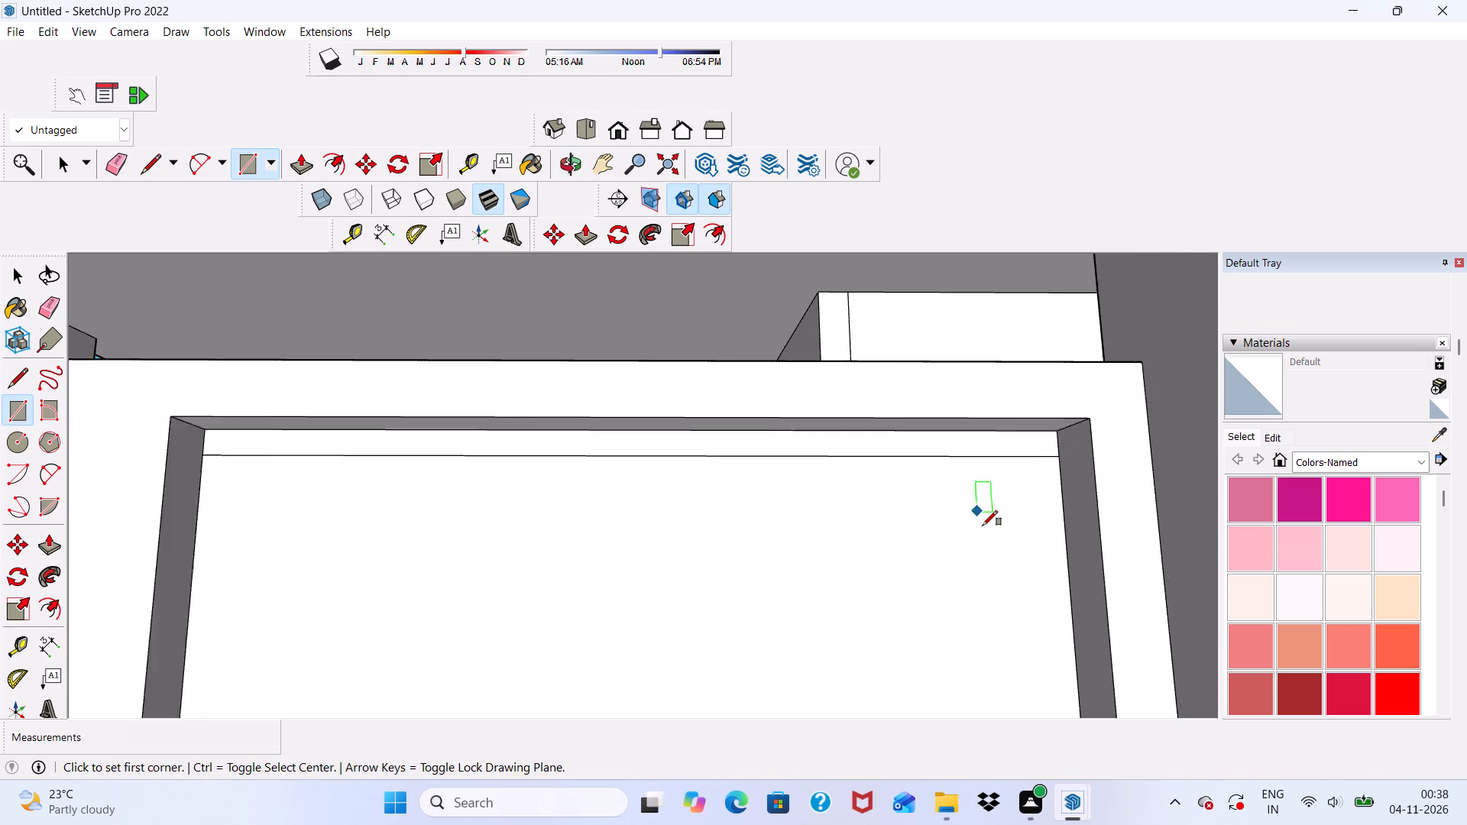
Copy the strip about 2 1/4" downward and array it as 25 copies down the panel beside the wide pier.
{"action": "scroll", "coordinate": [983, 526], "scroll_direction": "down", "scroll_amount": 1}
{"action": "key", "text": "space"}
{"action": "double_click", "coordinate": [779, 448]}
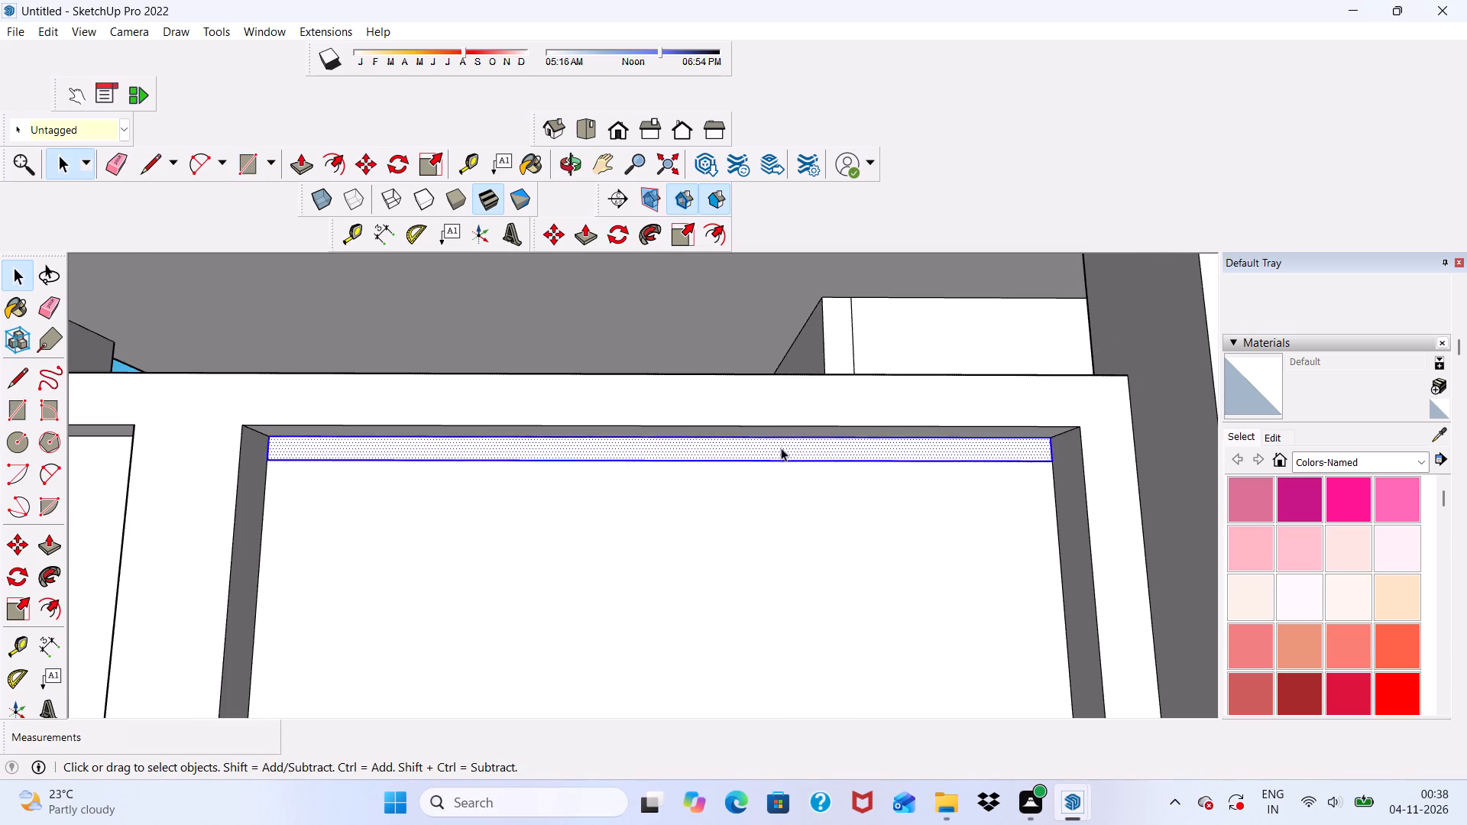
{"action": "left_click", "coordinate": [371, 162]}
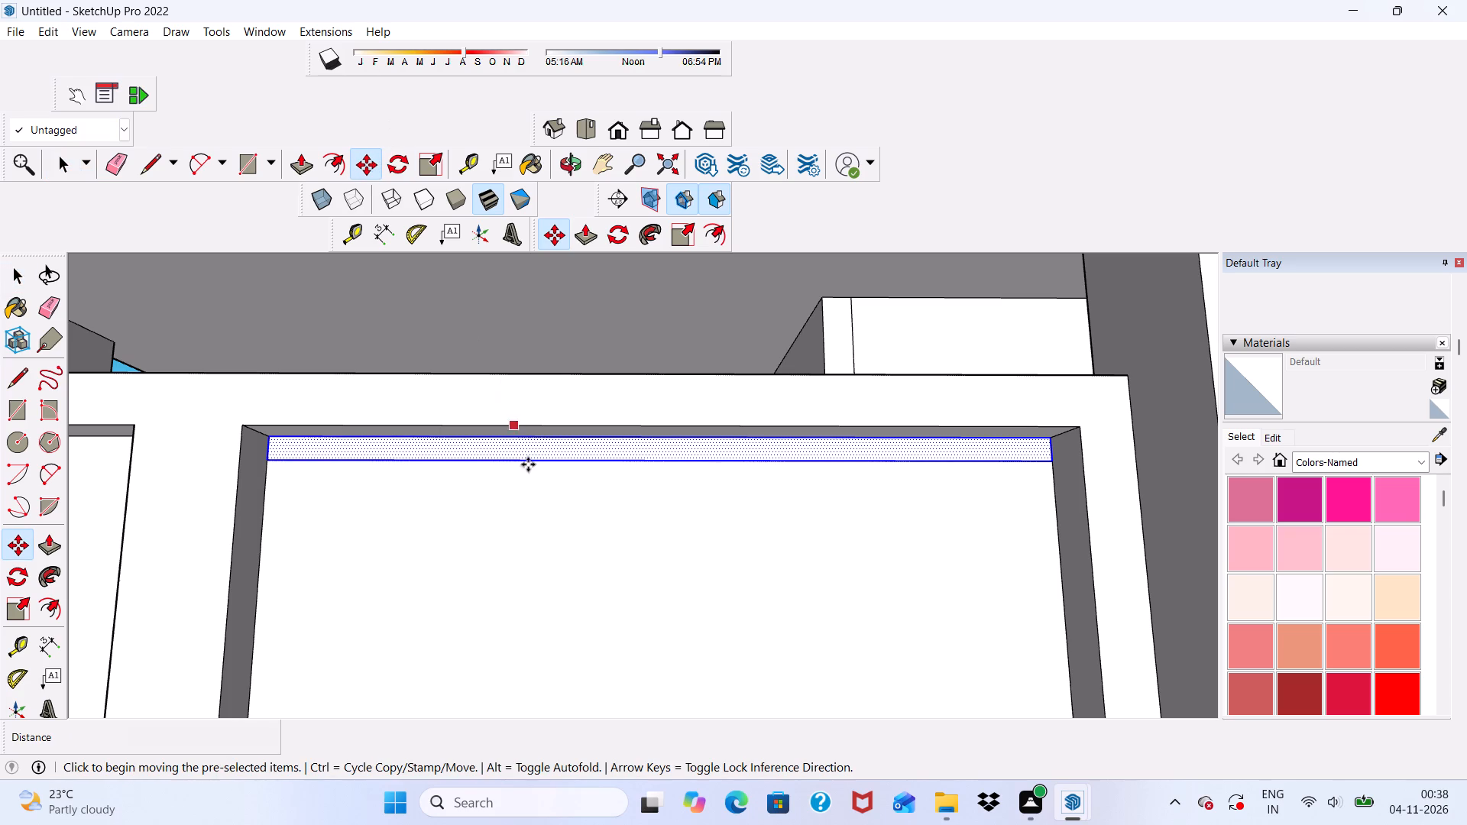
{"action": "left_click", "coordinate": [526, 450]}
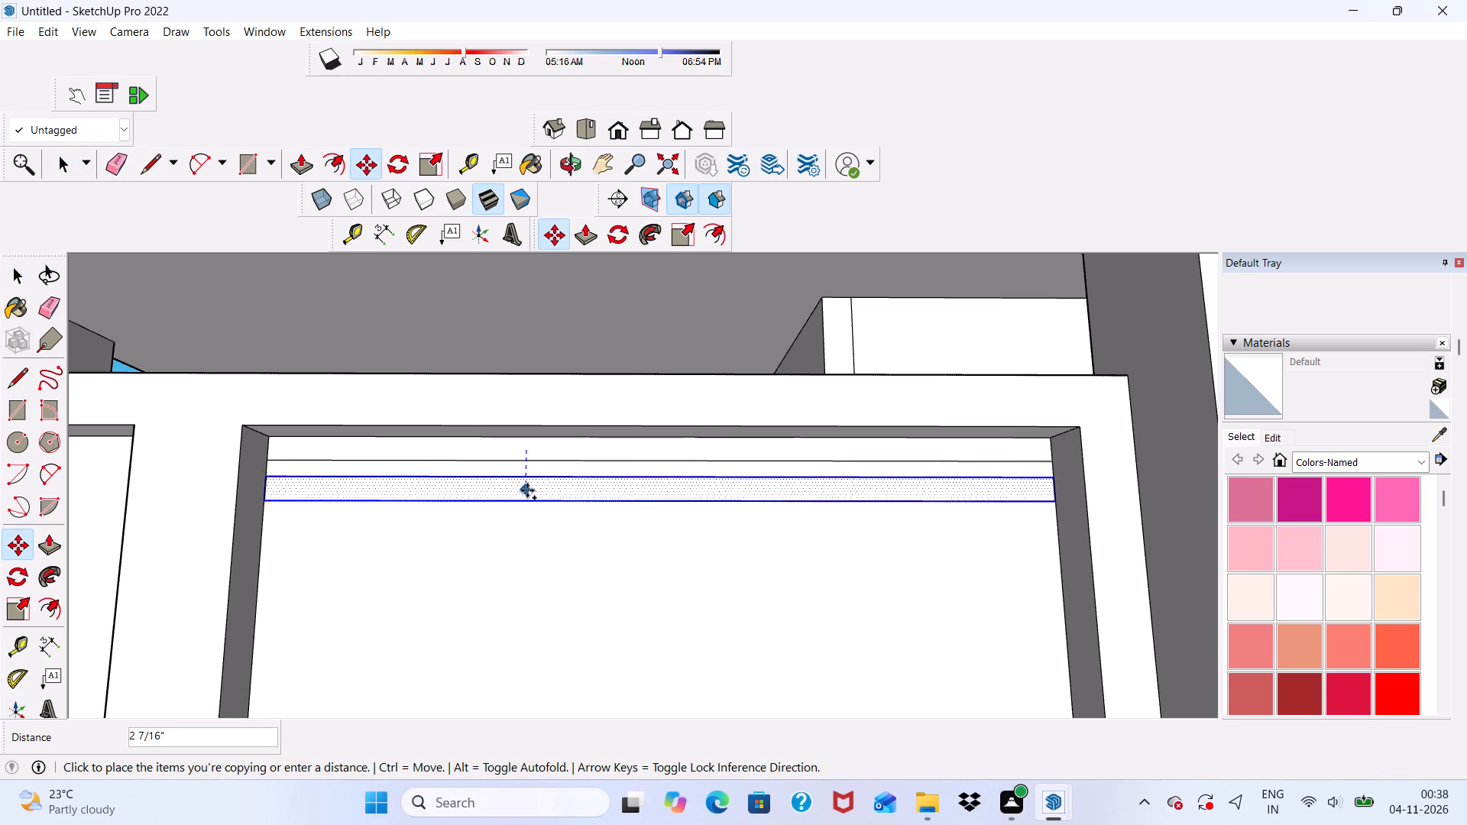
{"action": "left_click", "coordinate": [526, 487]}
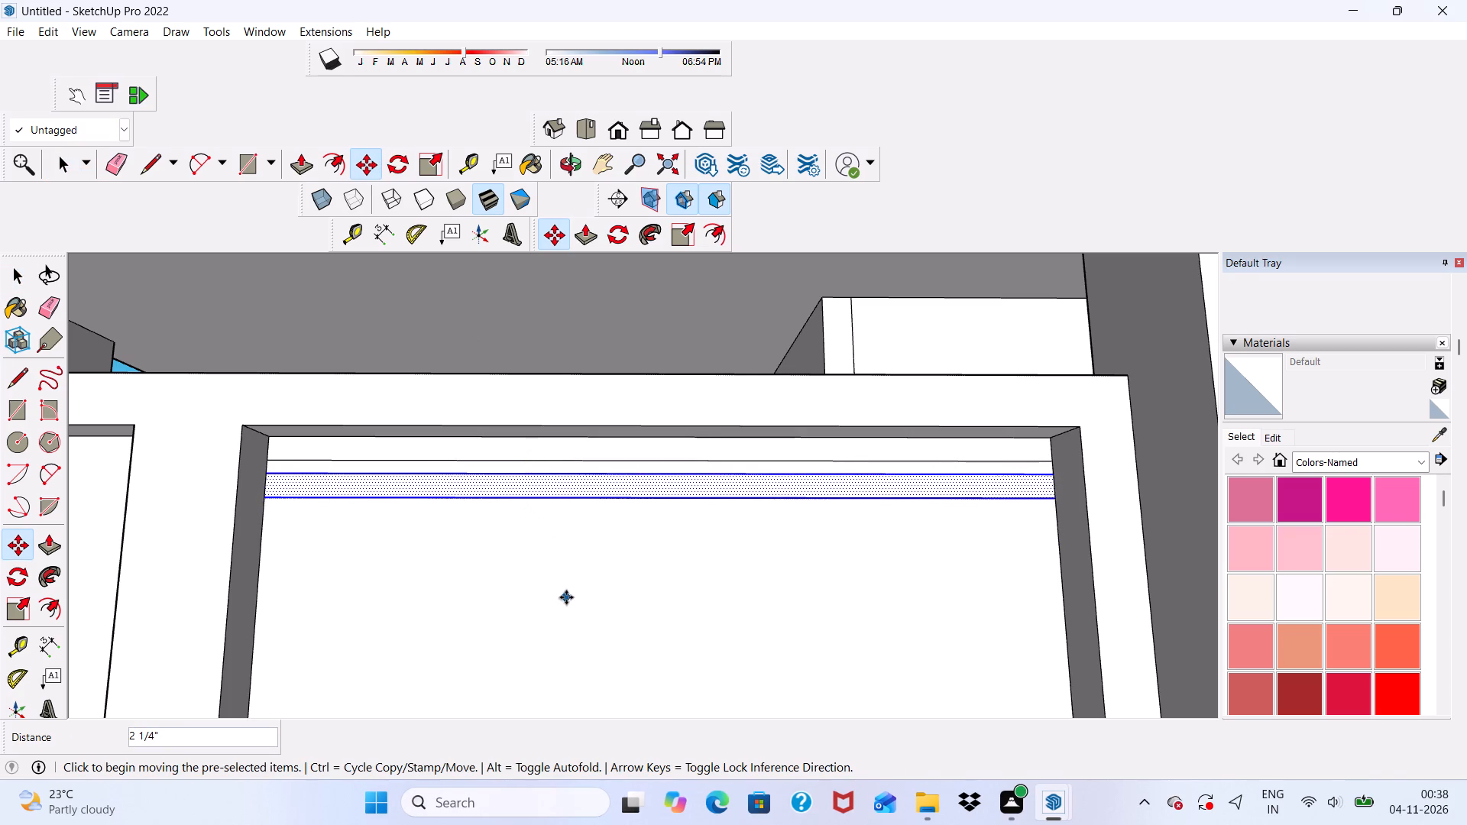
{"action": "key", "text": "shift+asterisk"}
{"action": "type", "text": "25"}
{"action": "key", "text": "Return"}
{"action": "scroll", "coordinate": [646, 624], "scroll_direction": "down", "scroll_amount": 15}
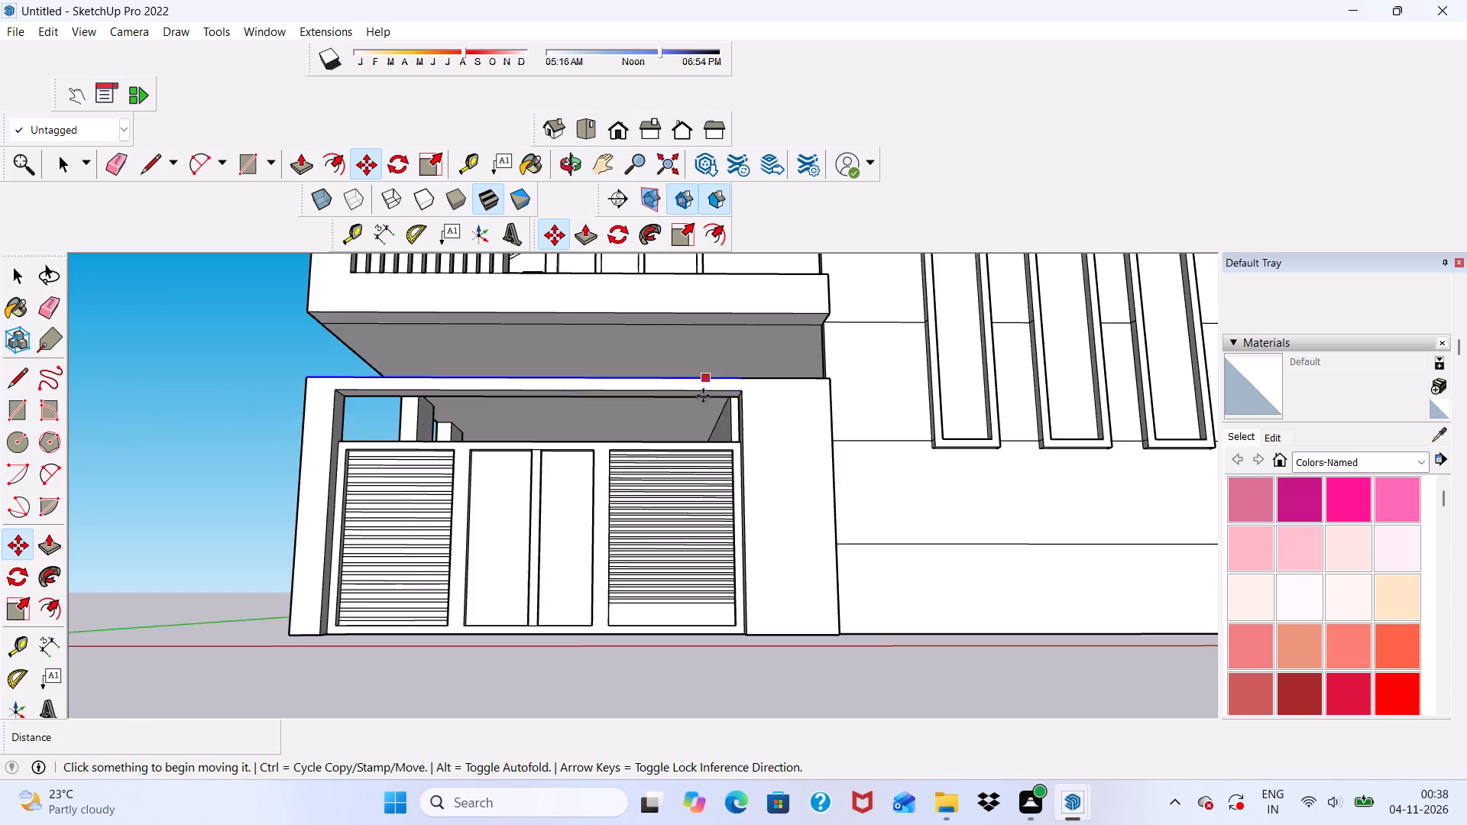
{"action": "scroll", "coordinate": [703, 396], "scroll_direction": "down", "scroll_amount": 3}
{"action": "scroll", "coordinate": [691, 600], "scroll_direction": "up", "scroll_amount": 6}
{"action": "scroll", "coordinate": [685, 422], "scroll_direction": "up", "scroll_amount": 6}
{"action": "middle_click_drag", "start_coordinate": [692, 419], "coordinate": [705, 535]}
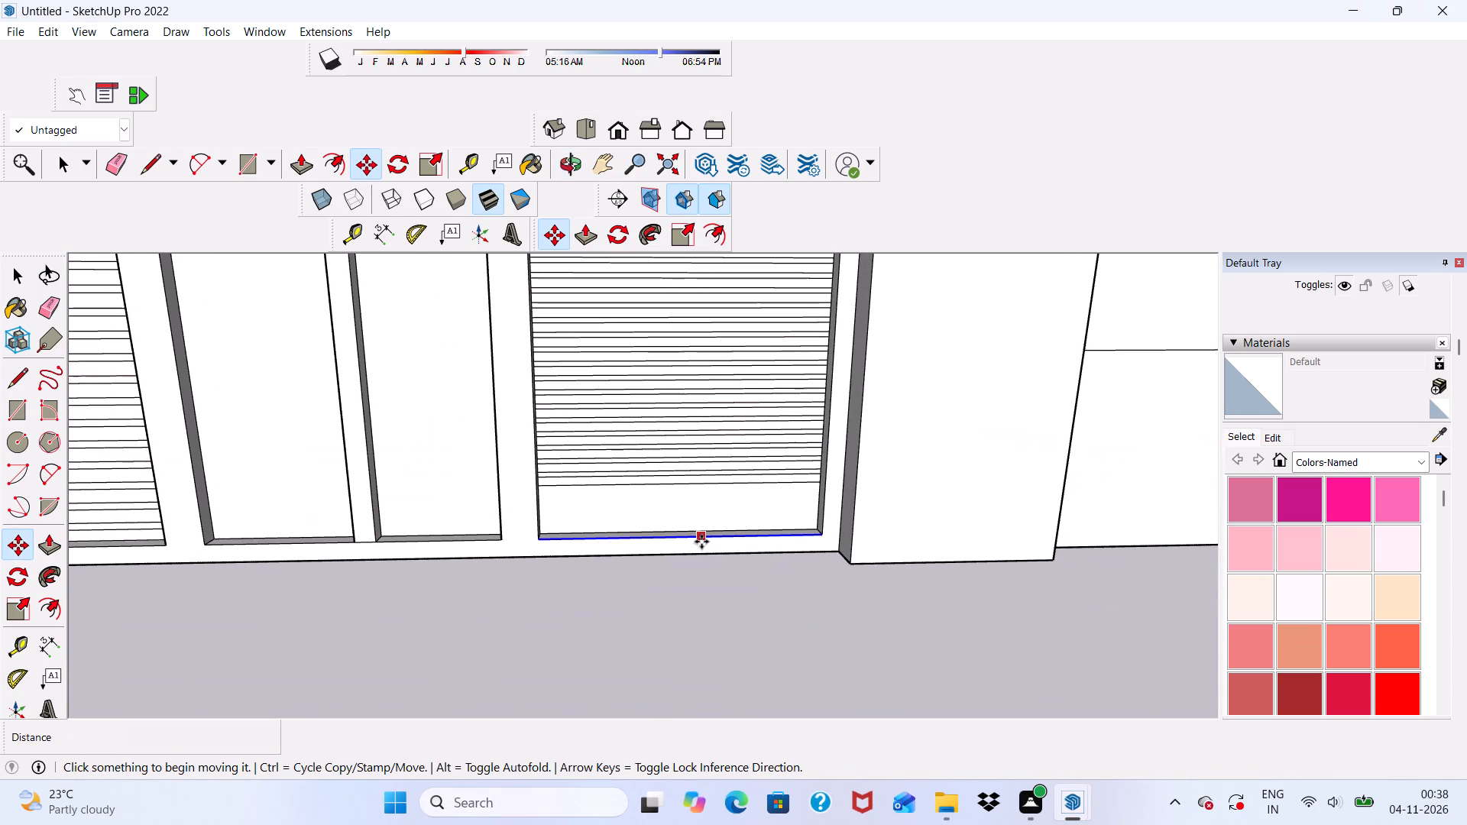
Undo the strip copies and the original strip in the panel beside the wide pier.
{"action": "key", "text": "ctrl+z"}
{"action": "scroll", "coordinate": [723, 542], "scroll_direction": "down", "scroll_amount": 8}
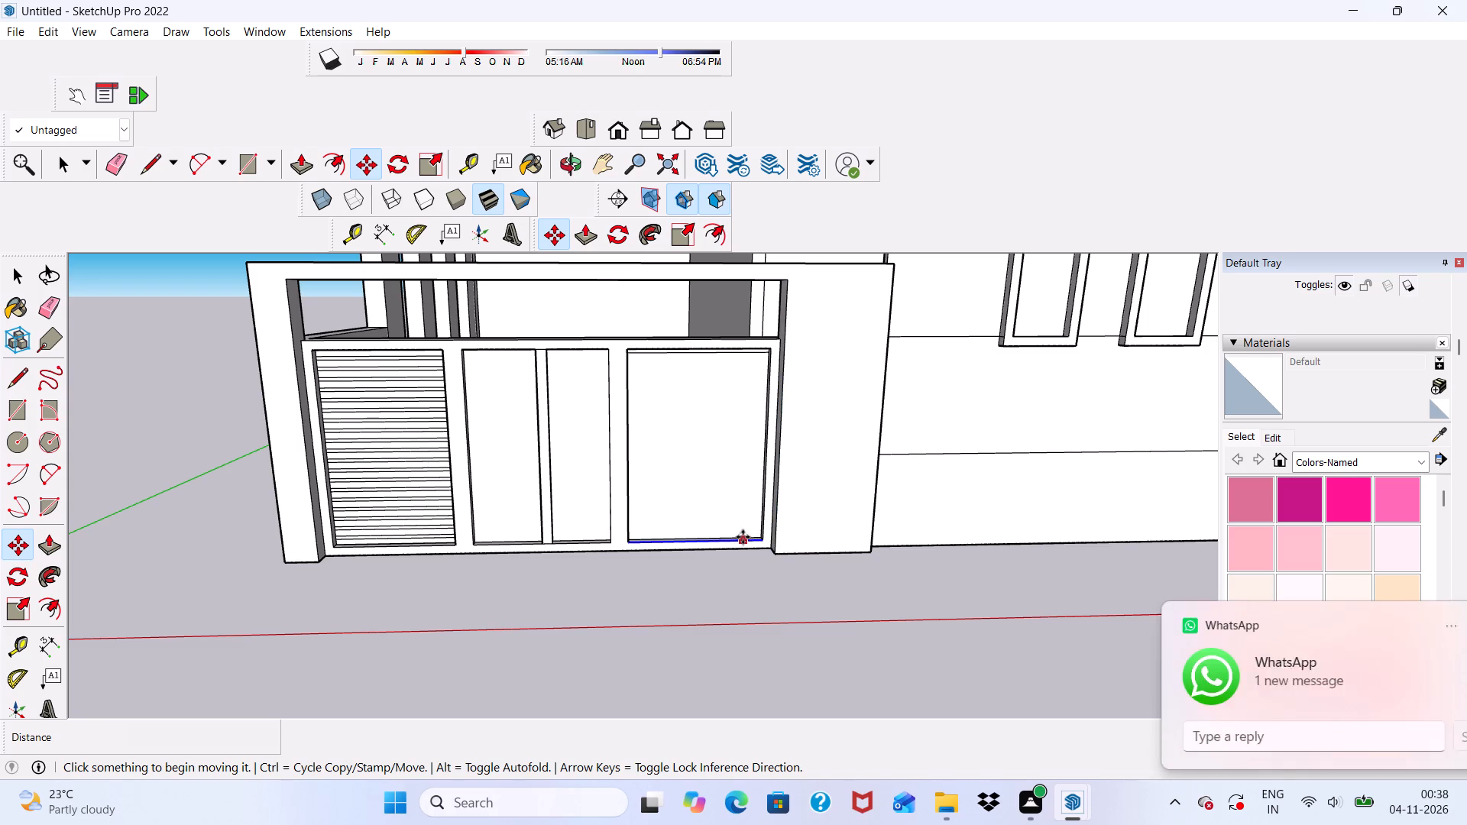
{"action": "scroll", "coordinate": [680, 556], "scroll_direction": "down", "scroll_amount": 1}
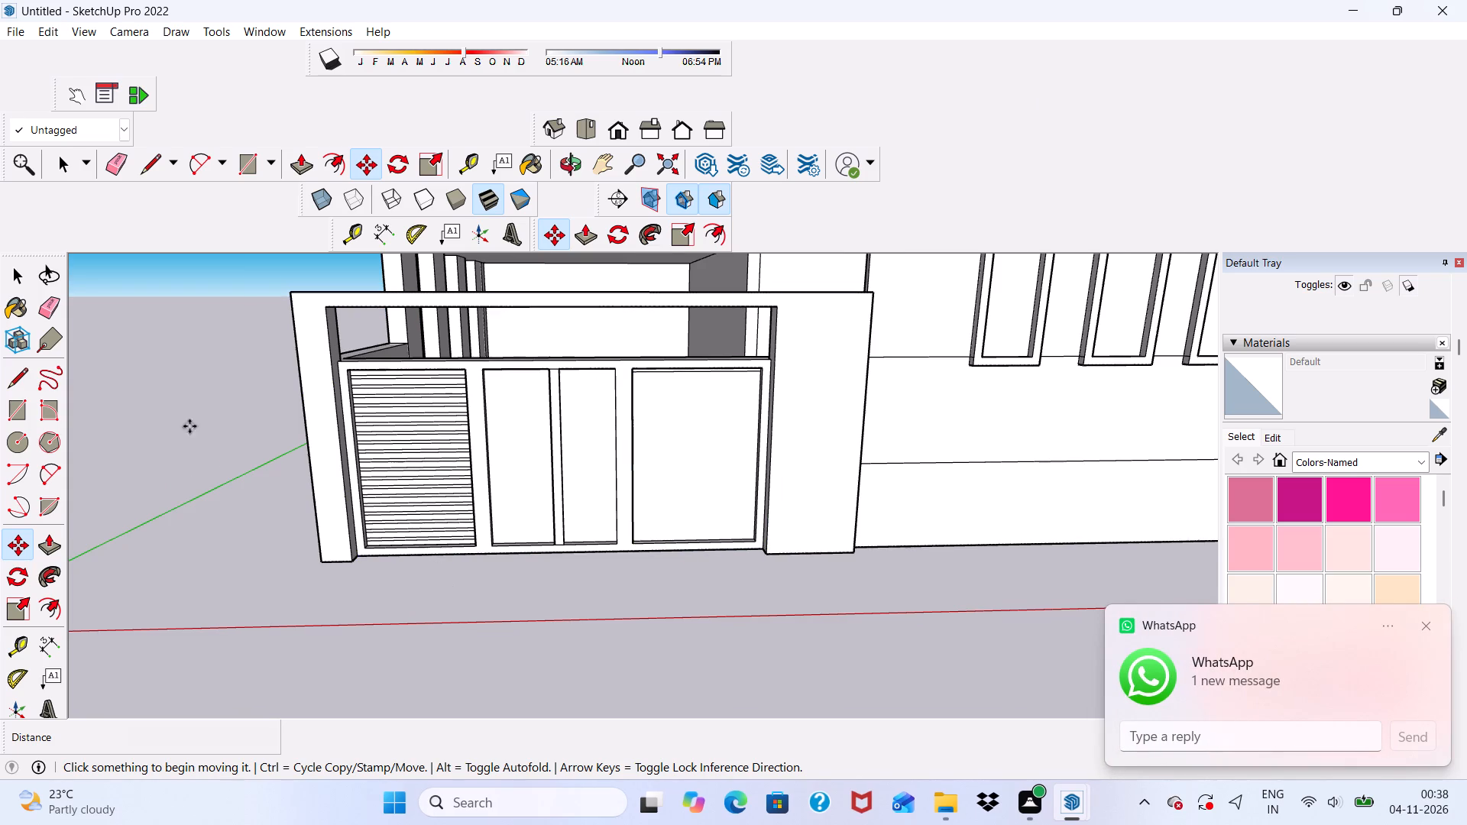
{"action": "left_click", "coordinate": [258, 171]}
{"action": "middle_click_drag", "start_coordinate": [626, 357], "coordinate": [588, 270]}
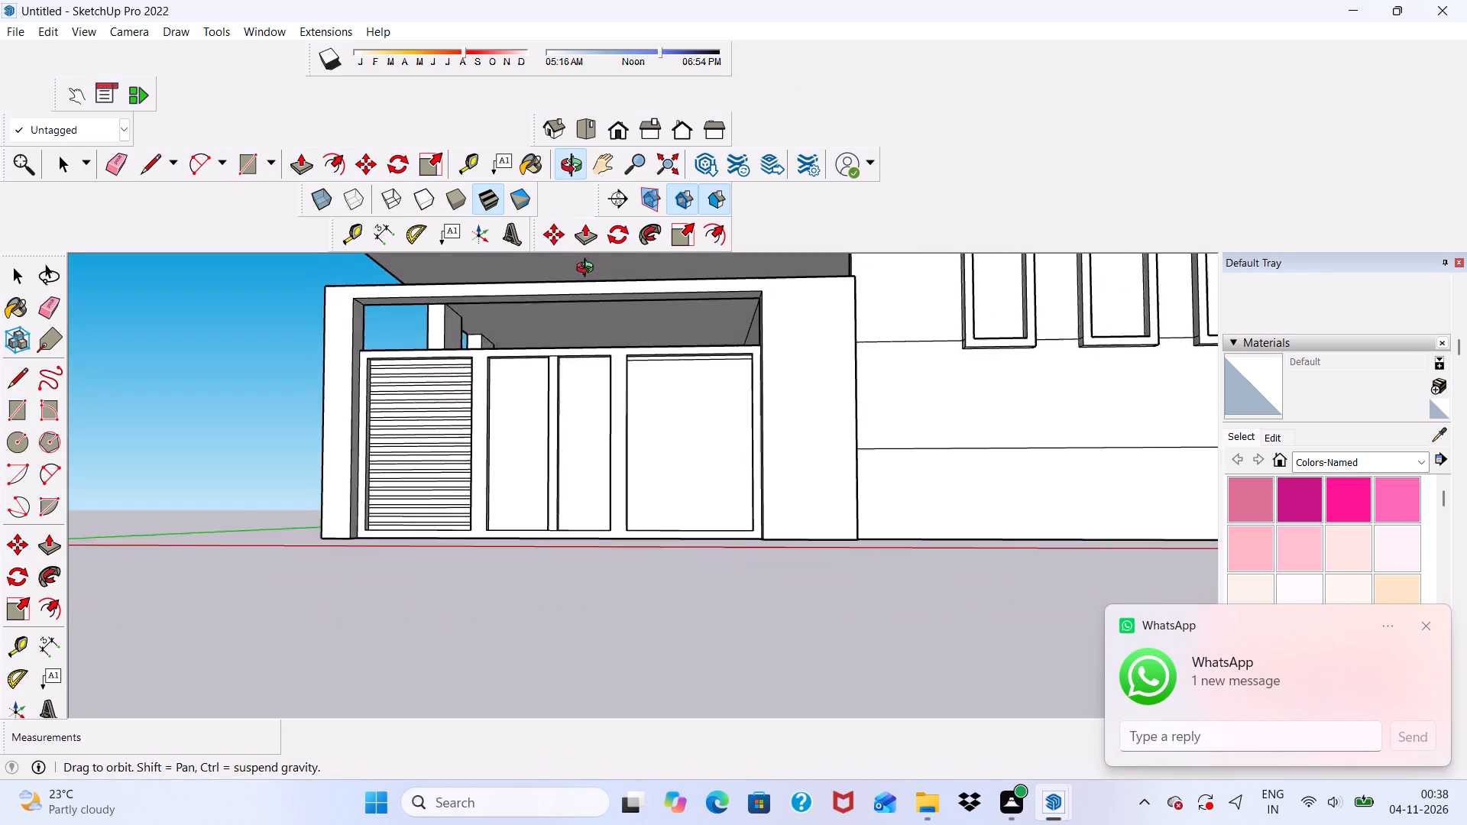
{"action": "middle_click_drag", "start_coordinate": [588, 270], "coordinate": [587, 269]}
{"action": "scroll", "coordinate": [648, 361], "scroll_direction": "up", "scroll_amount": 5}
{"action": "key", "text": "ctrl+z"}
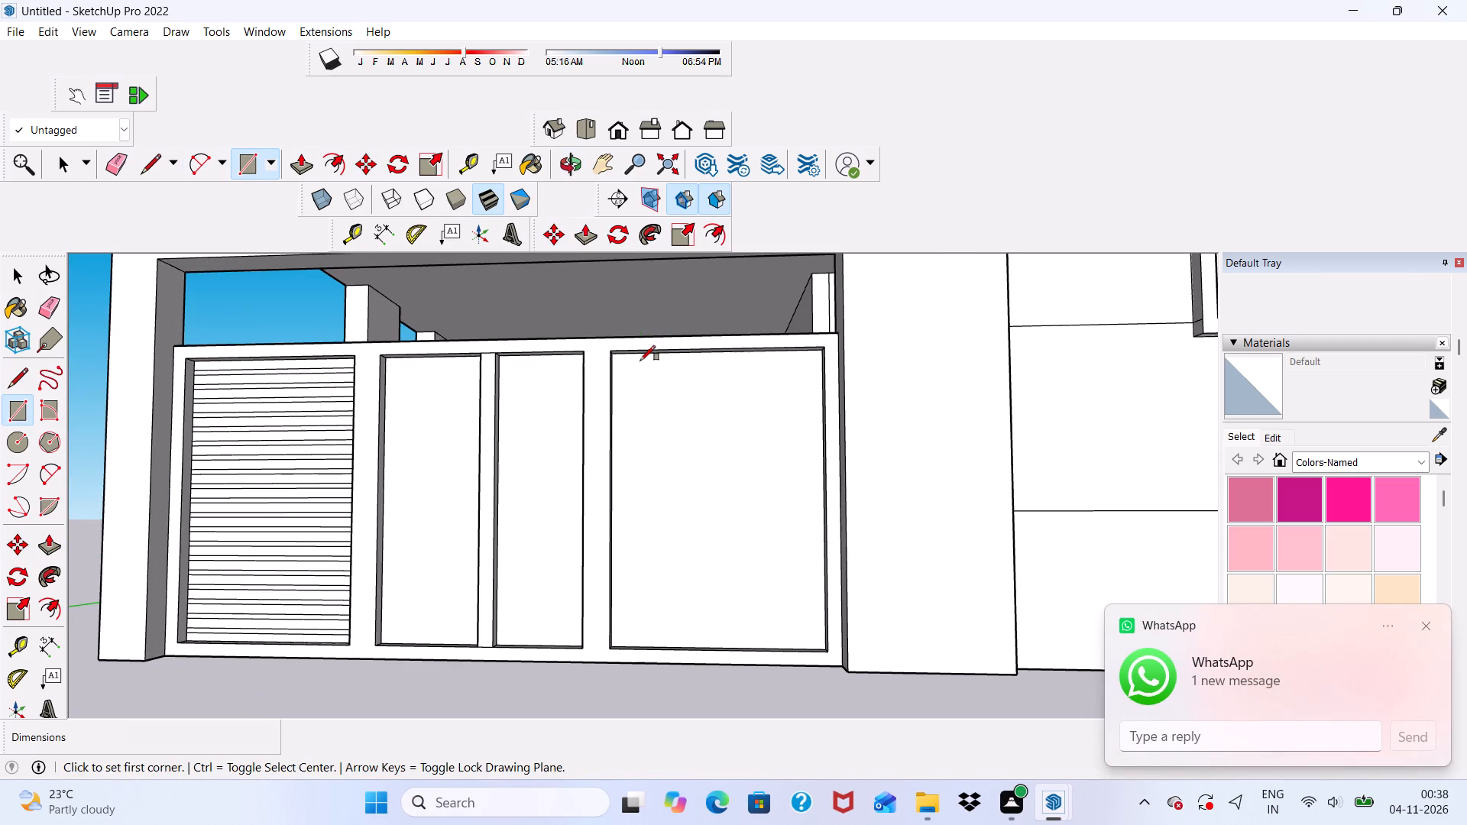
Draw a horizontal strip about 3' 10 3/4" by 2 1/4" along the top edge of the blank panel beside the wide pier.
{"action": "middle_click_drag", "start_coordinate": [631, 378], "coordinate": [563, 364]}
{"action": "scroll", "coordinate": [611, 358], "scroll_direction": "up", "scroll_amount": 9}
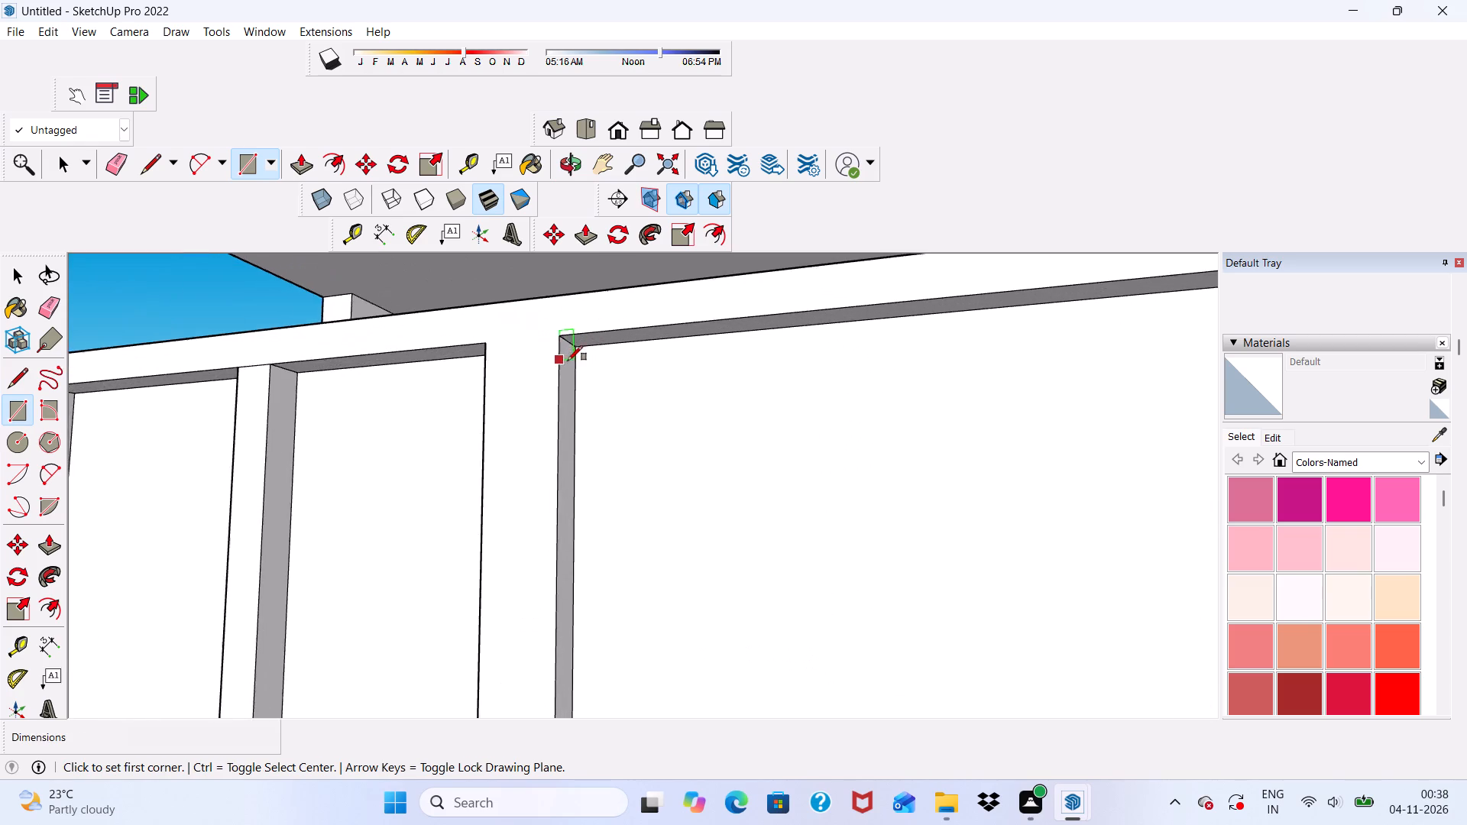
{"action": "scroll", "coordinate": [568, 361], "scroll_direction": "up", "scroll_amount": 7}
{"action": "left_click", "coordinate": [572, 336]}
{"action": "scroll", "coordinate": [608, 415], "scroll_direction": "down", "scroll_amount": 6}
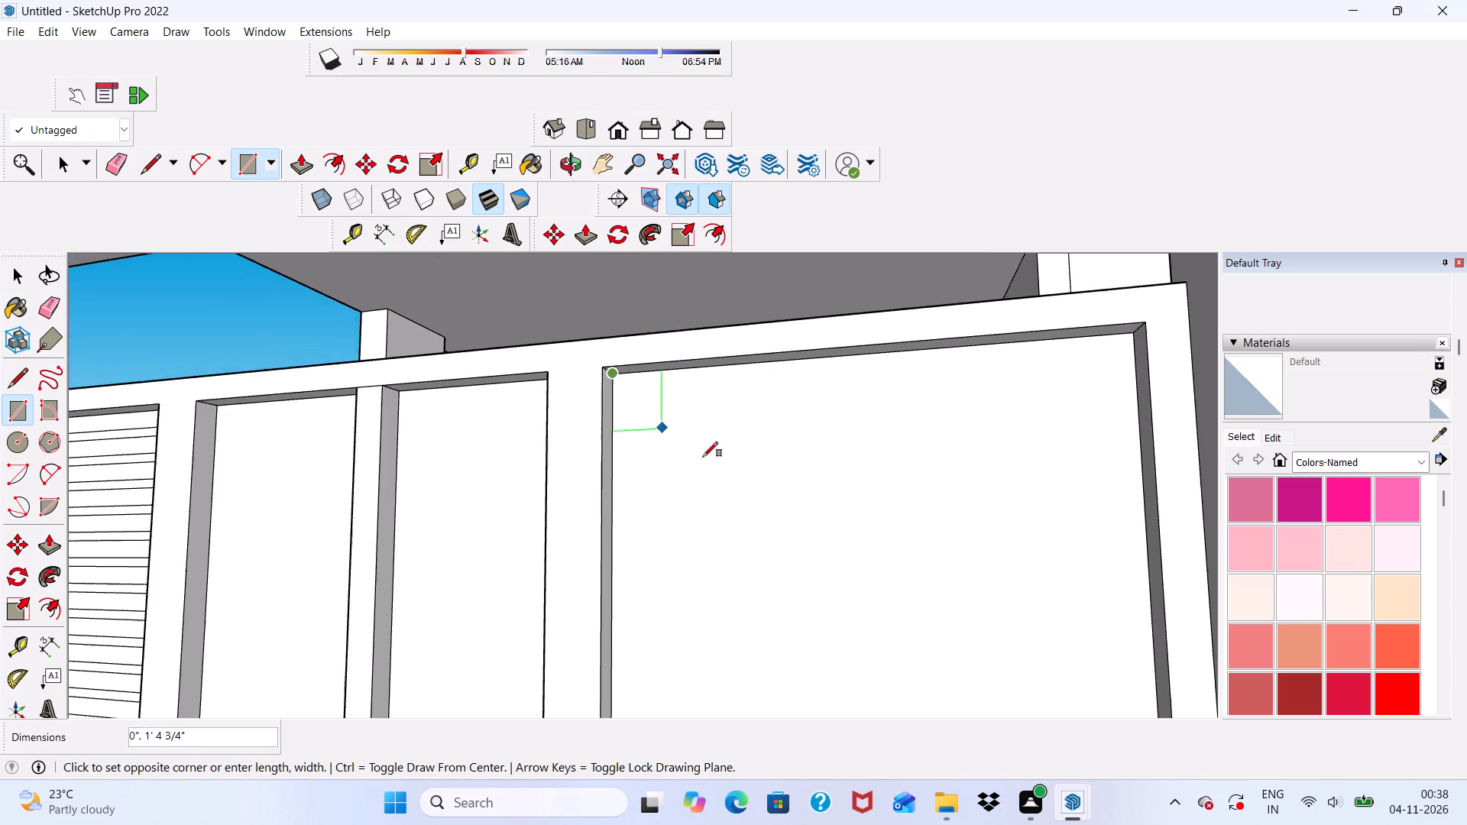
{"action": "scroll", "coordinate": [703, 457], "scroll_direction": "down", "scroll_amount": 6}
{"action": "scroll", "coordinate": [1043, 410], "scroll_direction": "up", "scroll_amount": 11}
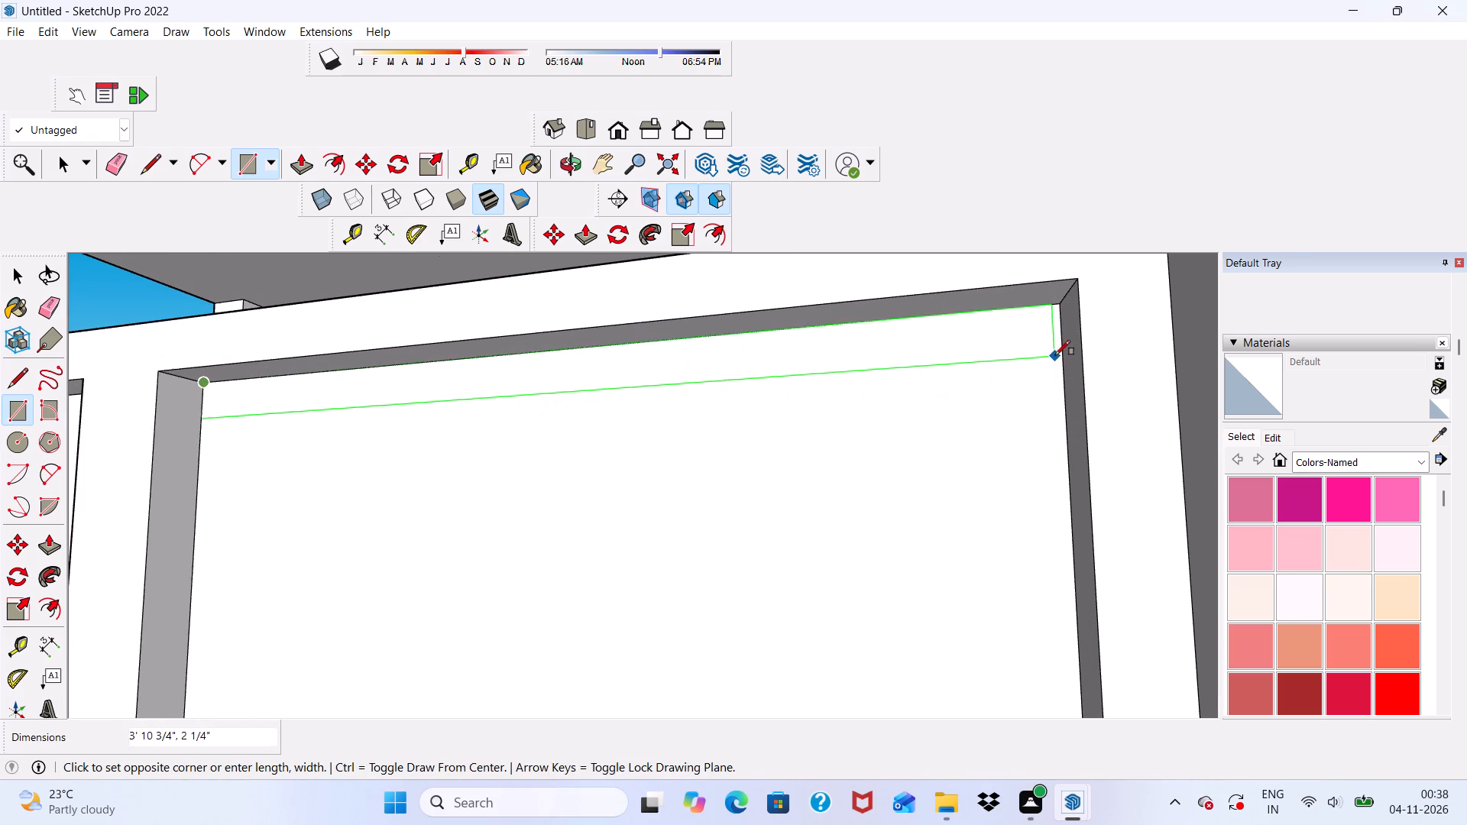
{"action": "left_click", "coordinate": [1061, 355]}
Copy the strip about 3 3/16" downward and array it as 25 copies down the panel beside the wide pier.
{"action": "scroll", "coordinate": [769, 395], "scroll_direction": "down", "scroll_amount": 5}
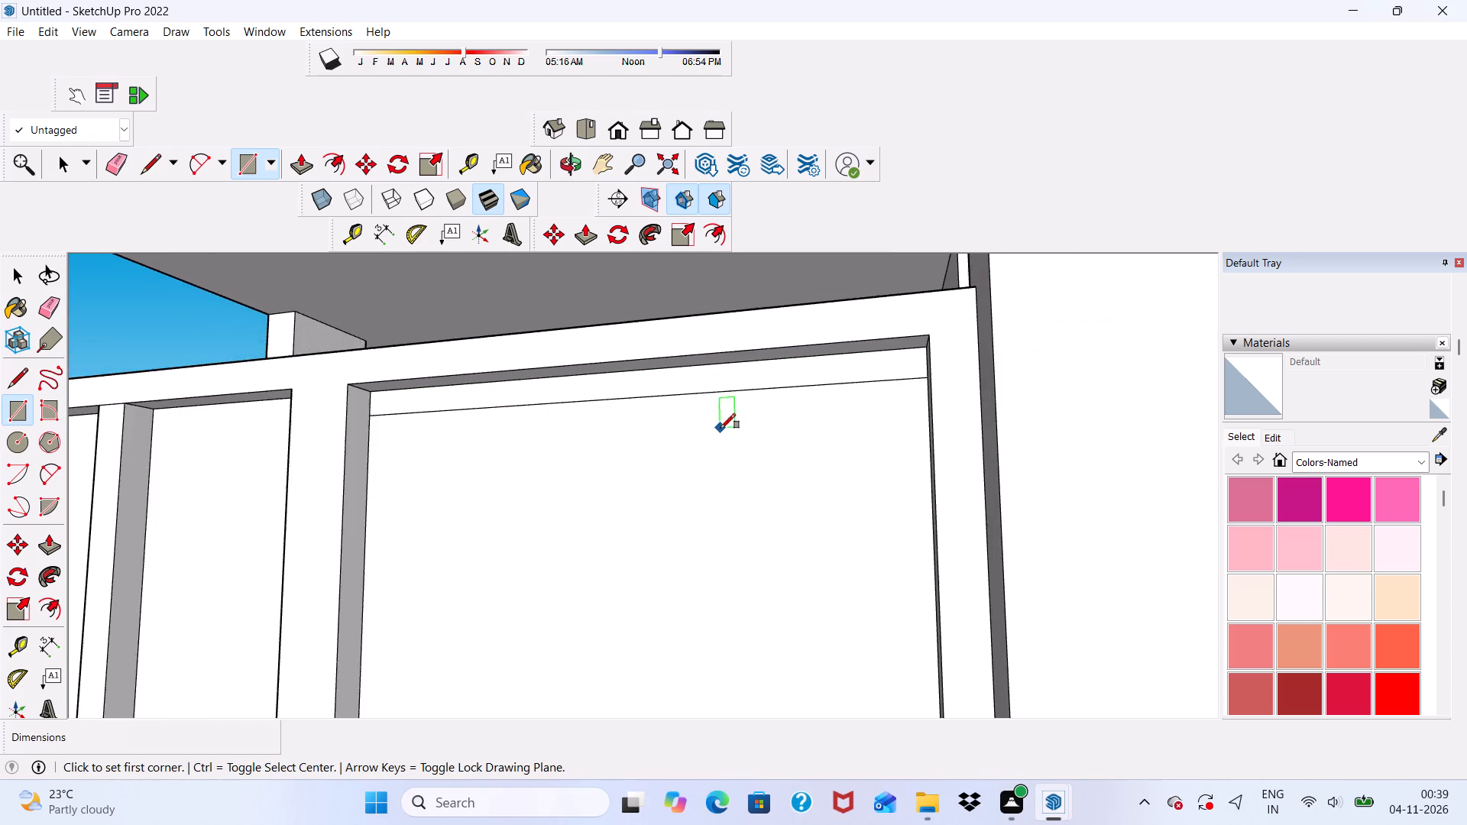
{"action": "scroll", "coordinate": [722, 429], "scroll_direction": "up", "scroll_amount": 1}
{"action": "middle_click_drag", "start_coordinate": [722, 429], "coordinate": [750, 467]}
{"action": "key", "text": "space"}
{"action": "scroll", "coordinate": [647, 414], "scroll_direction": "up", "scroll_amount": 4}
{"action": "double_click", "coordinate": [628, 377]}
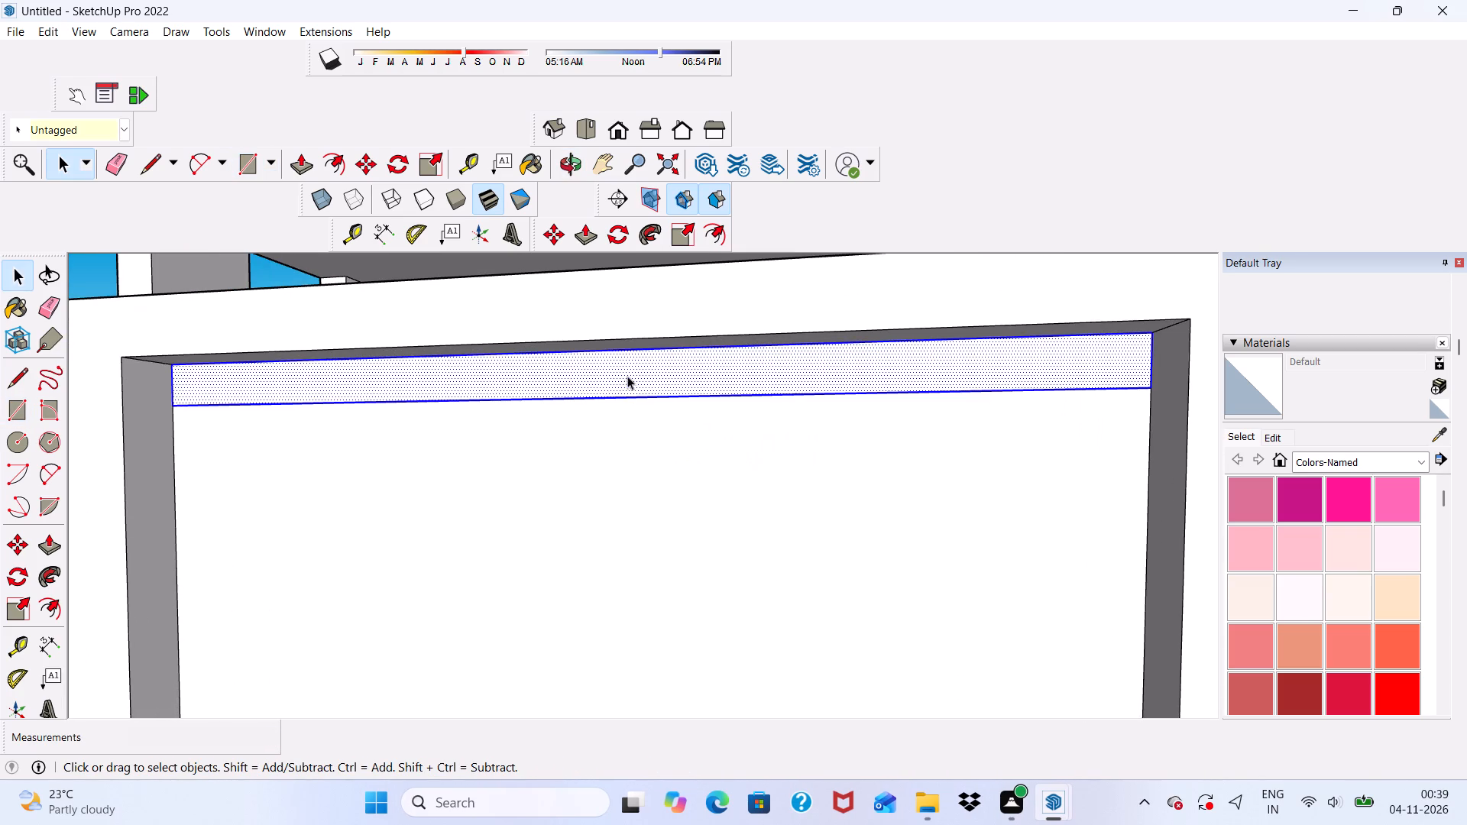
{"action": "left_click", "coordinate": [360, 159]}
{"action": "left_click", "coordinate": [448, 376]}
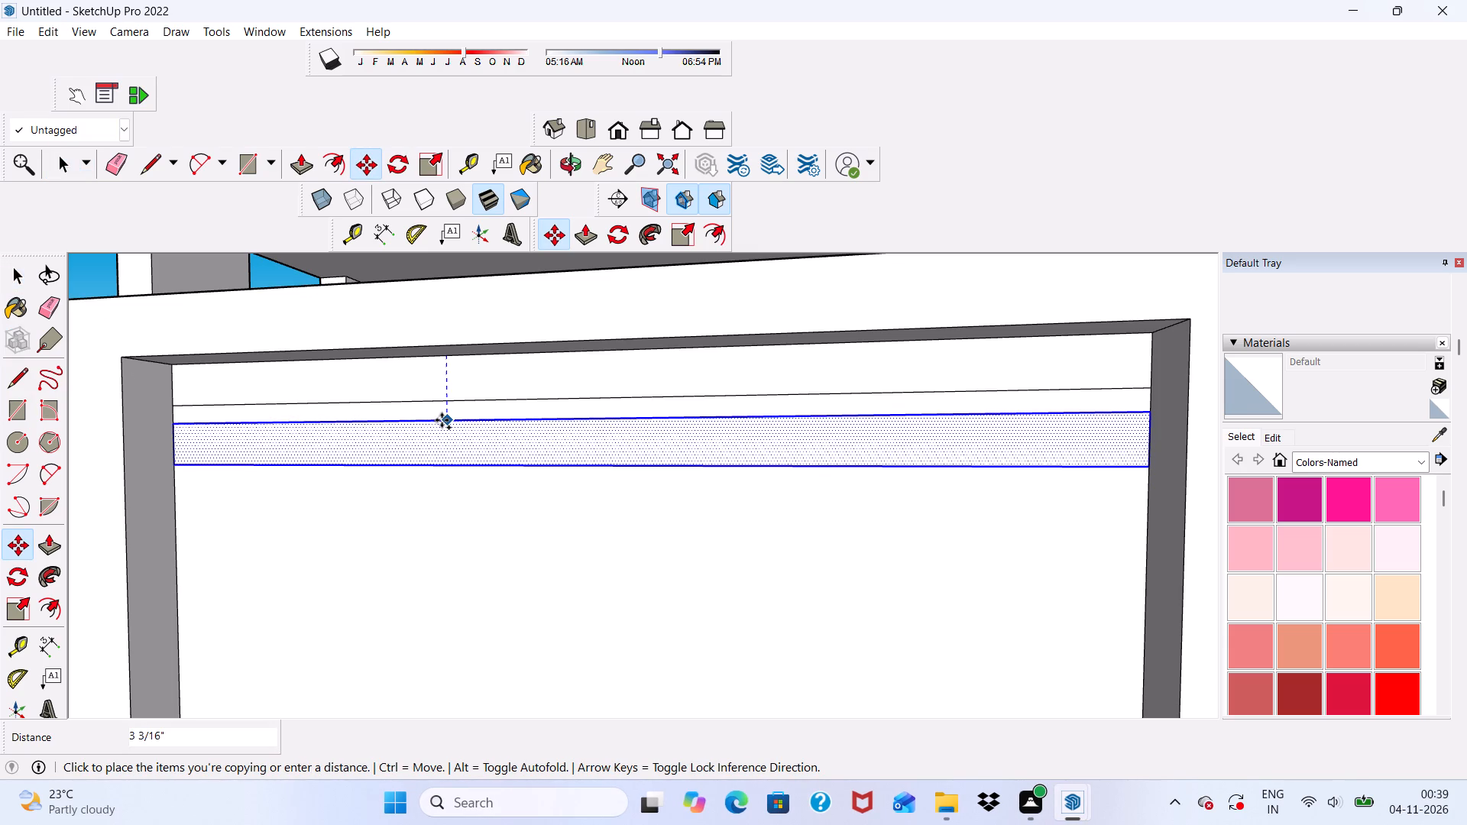
{"action": "left_click", "coordinate": [446, 420]}
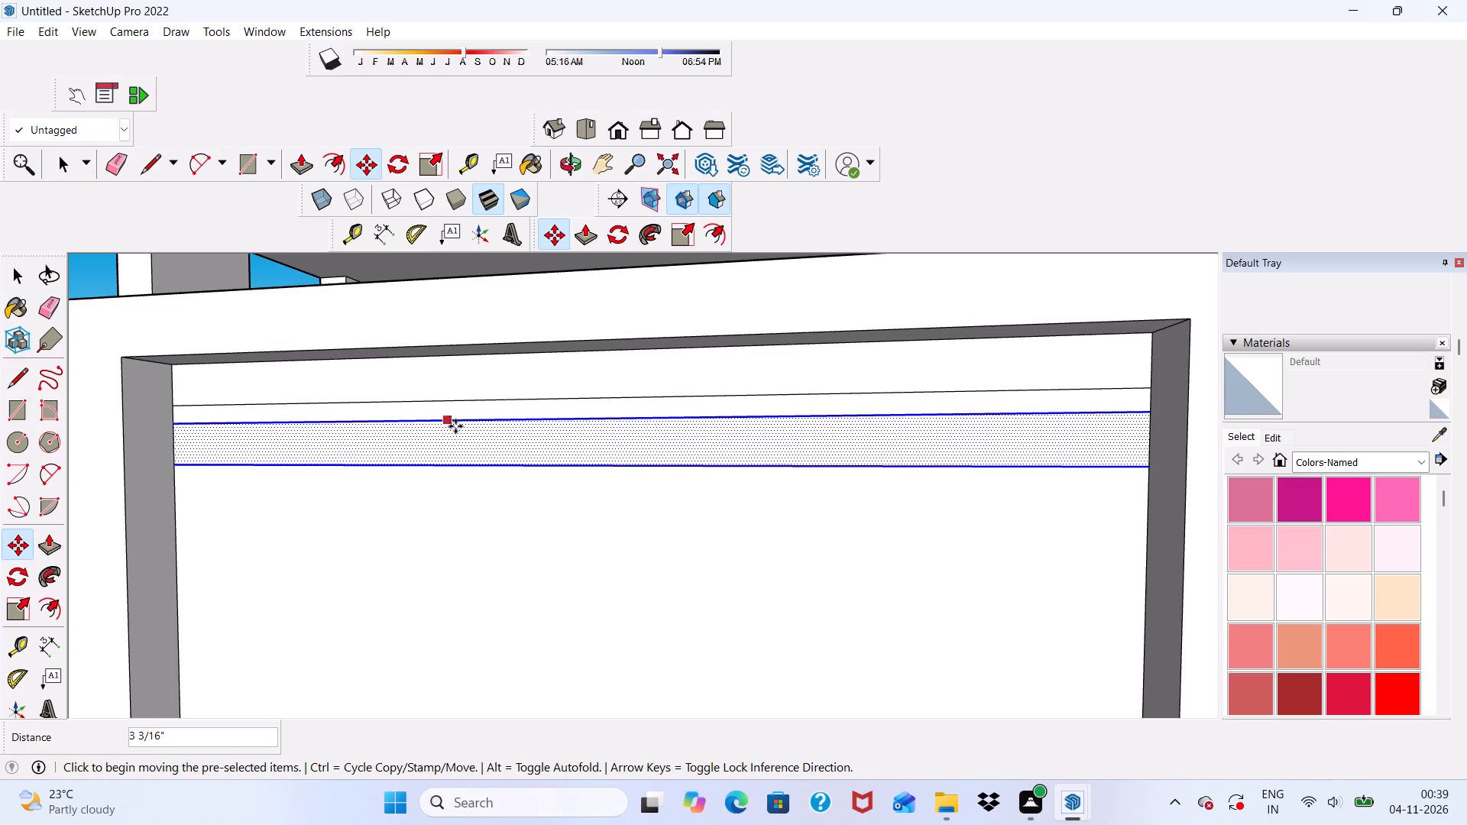
{"action": "key", "text": "shift+asterisk"}
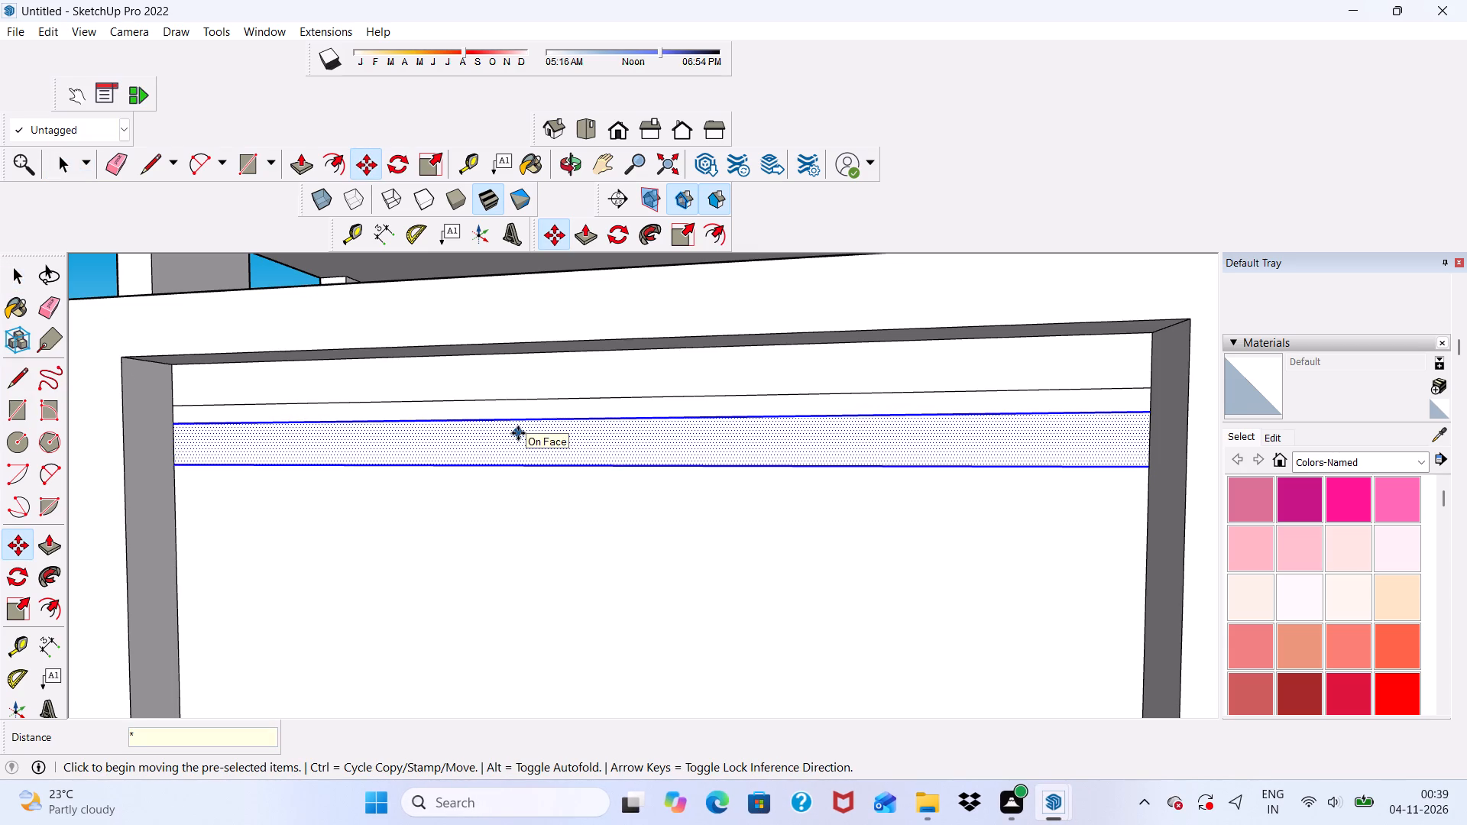
{"action": "type", "text": "25"}
{"action": "key", "text": "Return"}
Erase the first surplus strip directly beneath the wall base, including its short end edge beside the wide pier.
{"action": "scroll", "coordinate": [556, 540], "scroll_direction": "down", "scroll_amount": 6}
{"action": "scroll", "coordinate": [665, 391], "scroll_direction": "down", "scroll_amount": 11}
{"action": "middle_click_drag", "start_coordinate": [649, 701], "coordinate": [664, 626]}
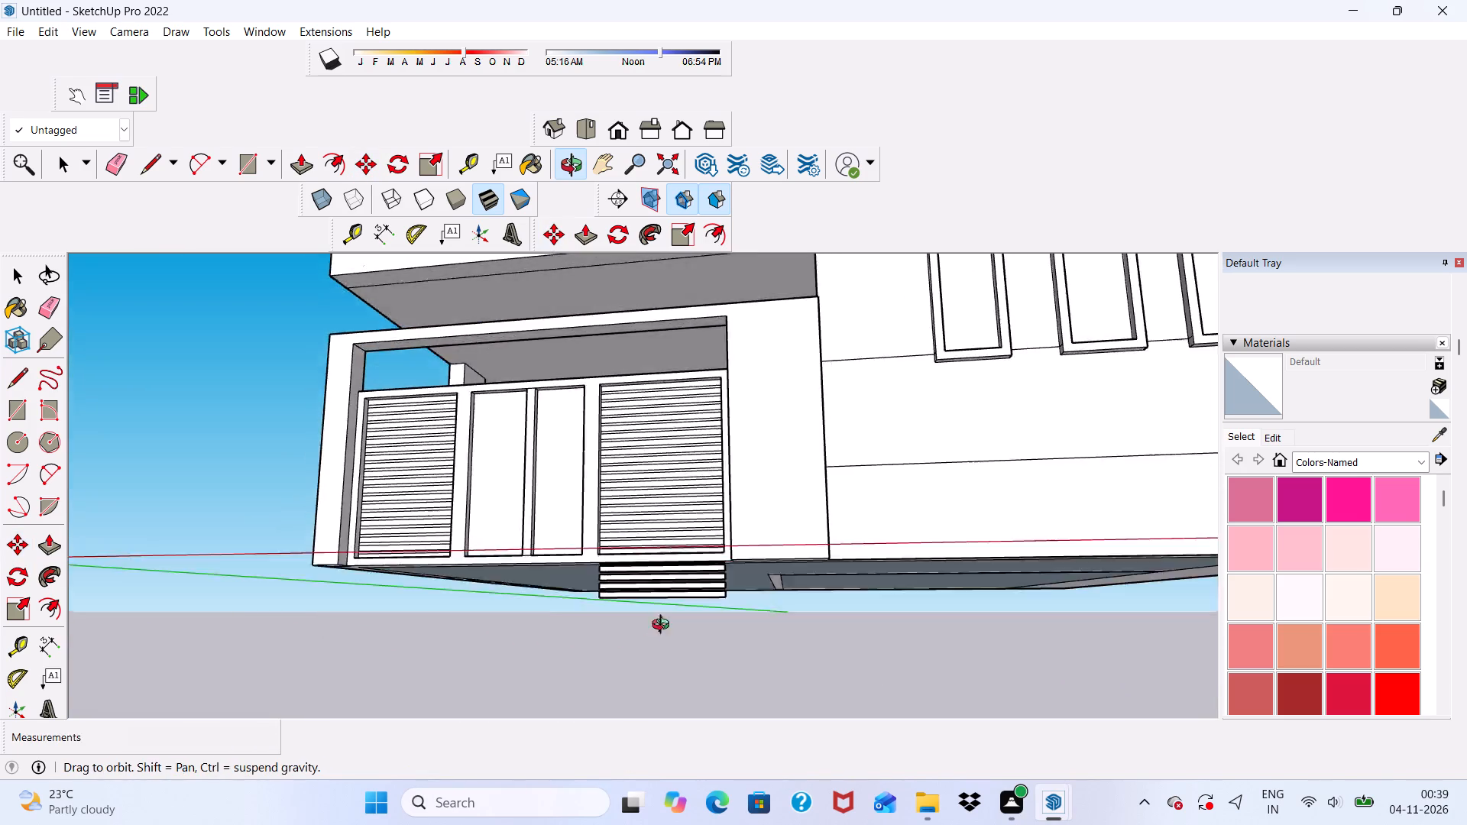
{"action": "middle_click_drag", "start_coordinate": [664, 626], "coordinate": [700, 611]}
{"action": "scroll", "coordinate": [715, 603], "scroll_direction": "up", "scroll_amount": 13}
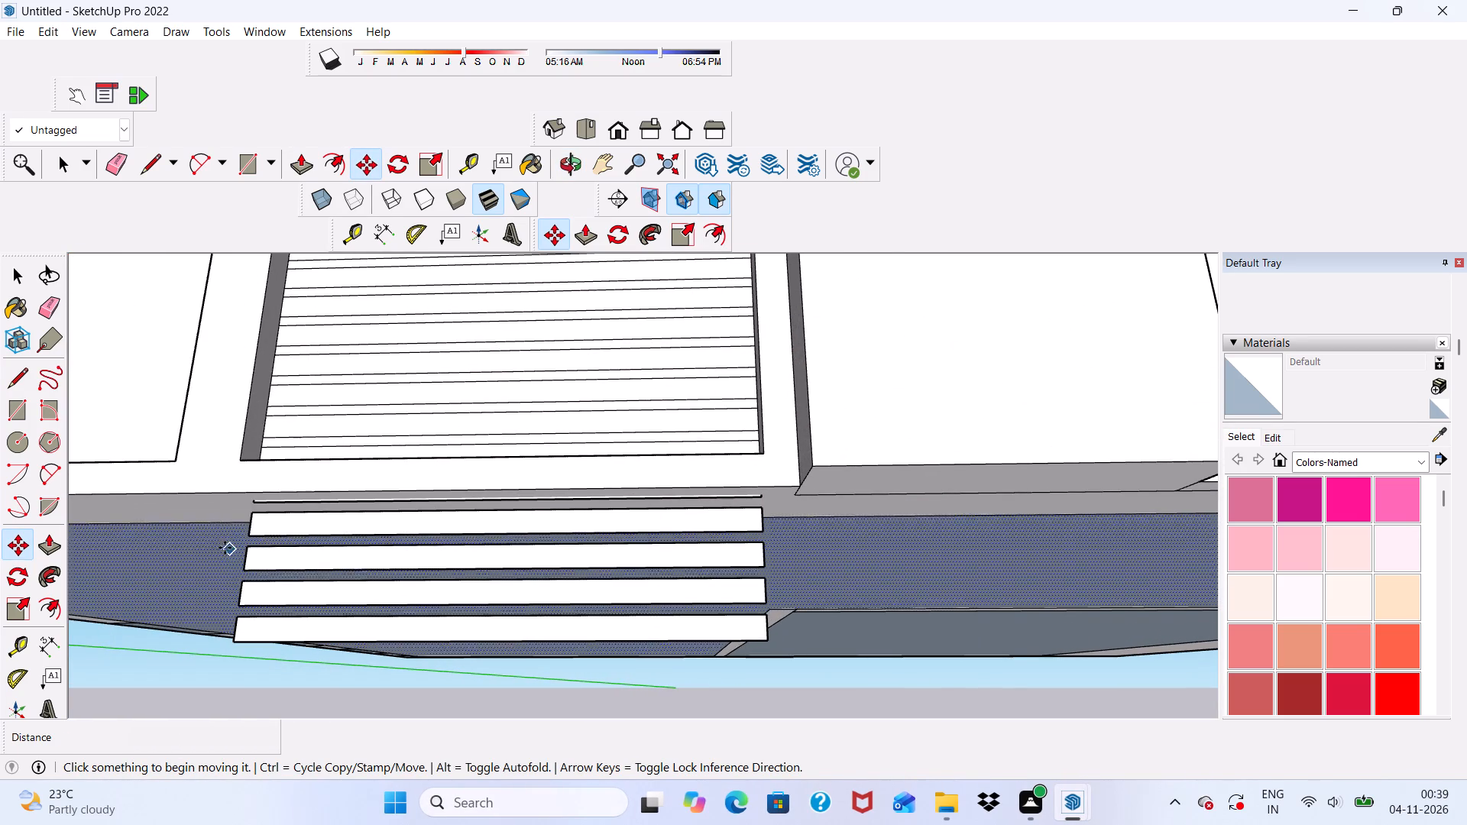
{"action": "left_click", "coordinate": [120, 175]}
{"action": "scroll", "coordinate": [491, 602], "scroll_direction": "up", "scroll_amount": 3}
{"action": "scroll", "coordinate": [598, 555], "scroll_direction": "up", "scroll_amount": 8}
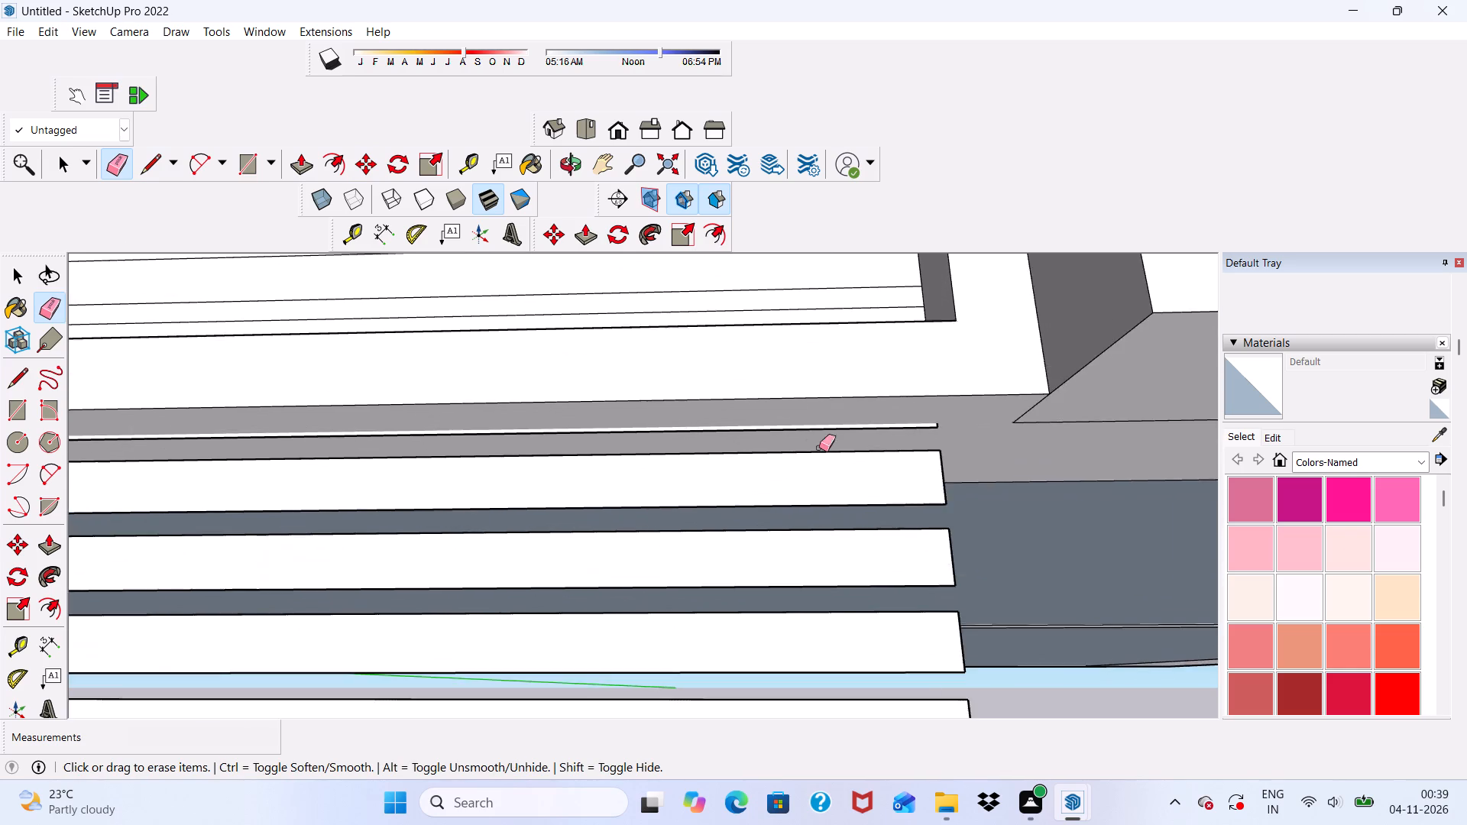
{"action": "scroll", "coordinate": [819, 448], "scroll_direction": "up", "scroll_amount": 7}
{"action": "left_click", "coordinate": [889, 397]}
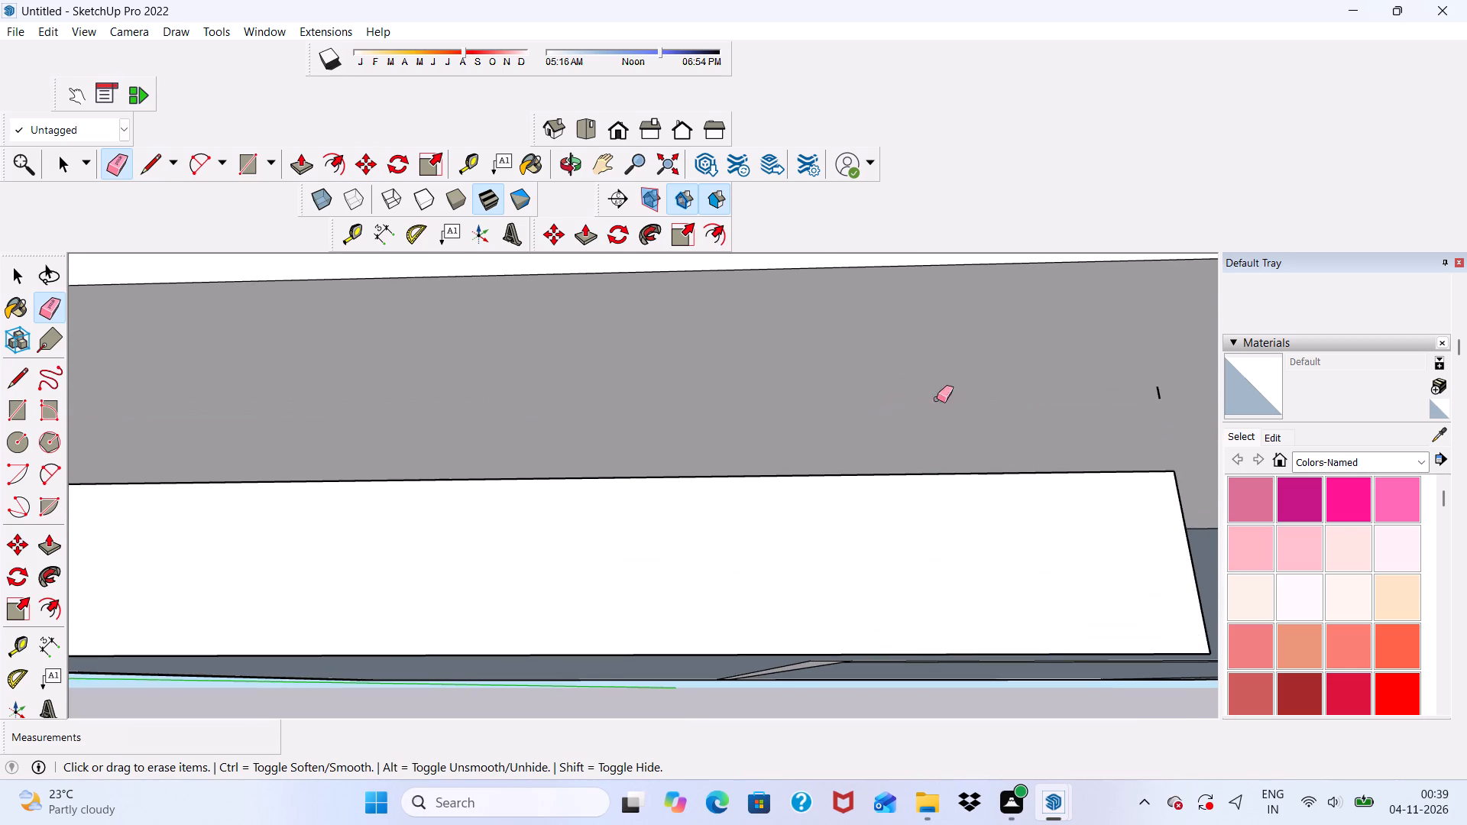
{"action": "left_click_drag", "start_coordinate": [1154, 387], "coordinate": [1162, 390]}
{"action": "left_click", "coordinate": [1162, 390]}
{"action": "scroll", "coordinate": [1121, 364], "scroll_direction": "down", "scroll_amount": 10}
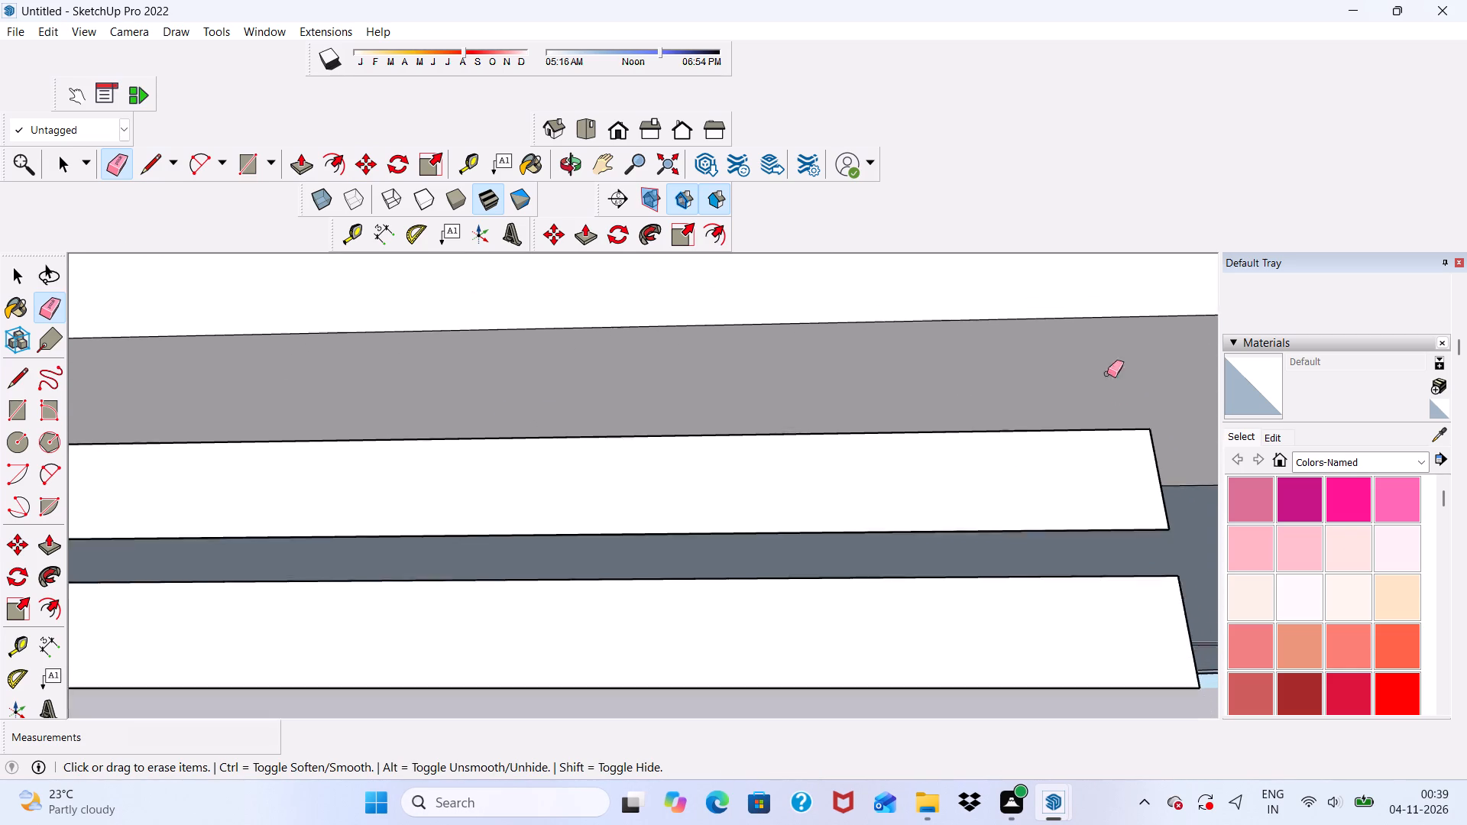
{"action": "scroll", "coordinate": [1107, 374], "scroll_direction": "down", "scroll_amount": 2}
{"action": "scroll", "coordinate": [1055, 433], "scroll_direction": "down", "scroll_amount": 8}
Erase the long edges of the remaining surplus strips below the wall, plus their short end edges nearer the wide pier.
{"action": "middle_click_drag", "start_coordinate": [1072, 352], "coordinate": [1083, 501]}
{"action": "scroll", "coordinate": [1073, 456], "scroll_direction": "up", "scroll_amount": 3}
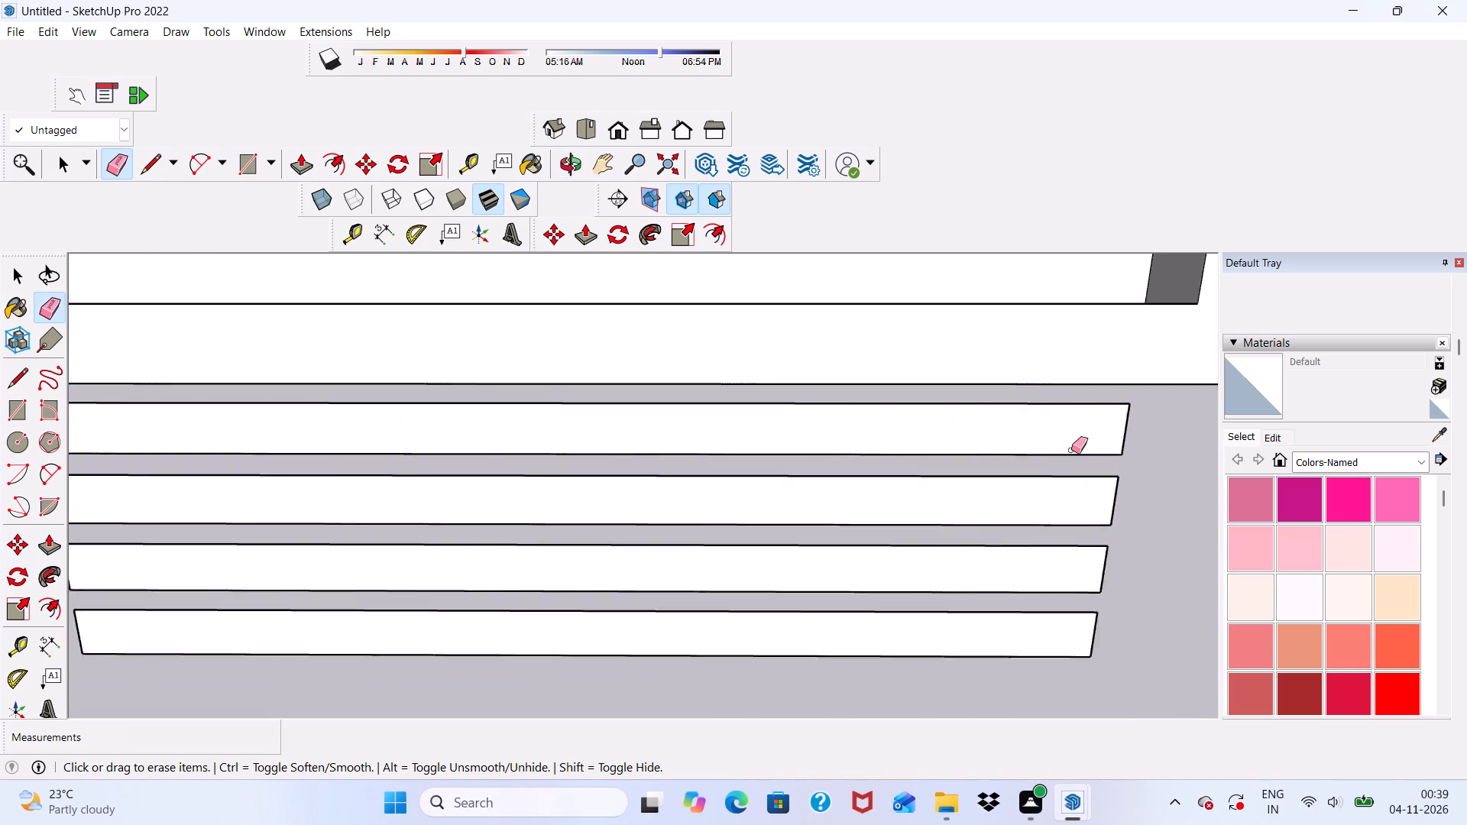
{"action": "scroll", "coordinate": [1071, 450], "scroll_direction": "up", "scroll_amount": 3}
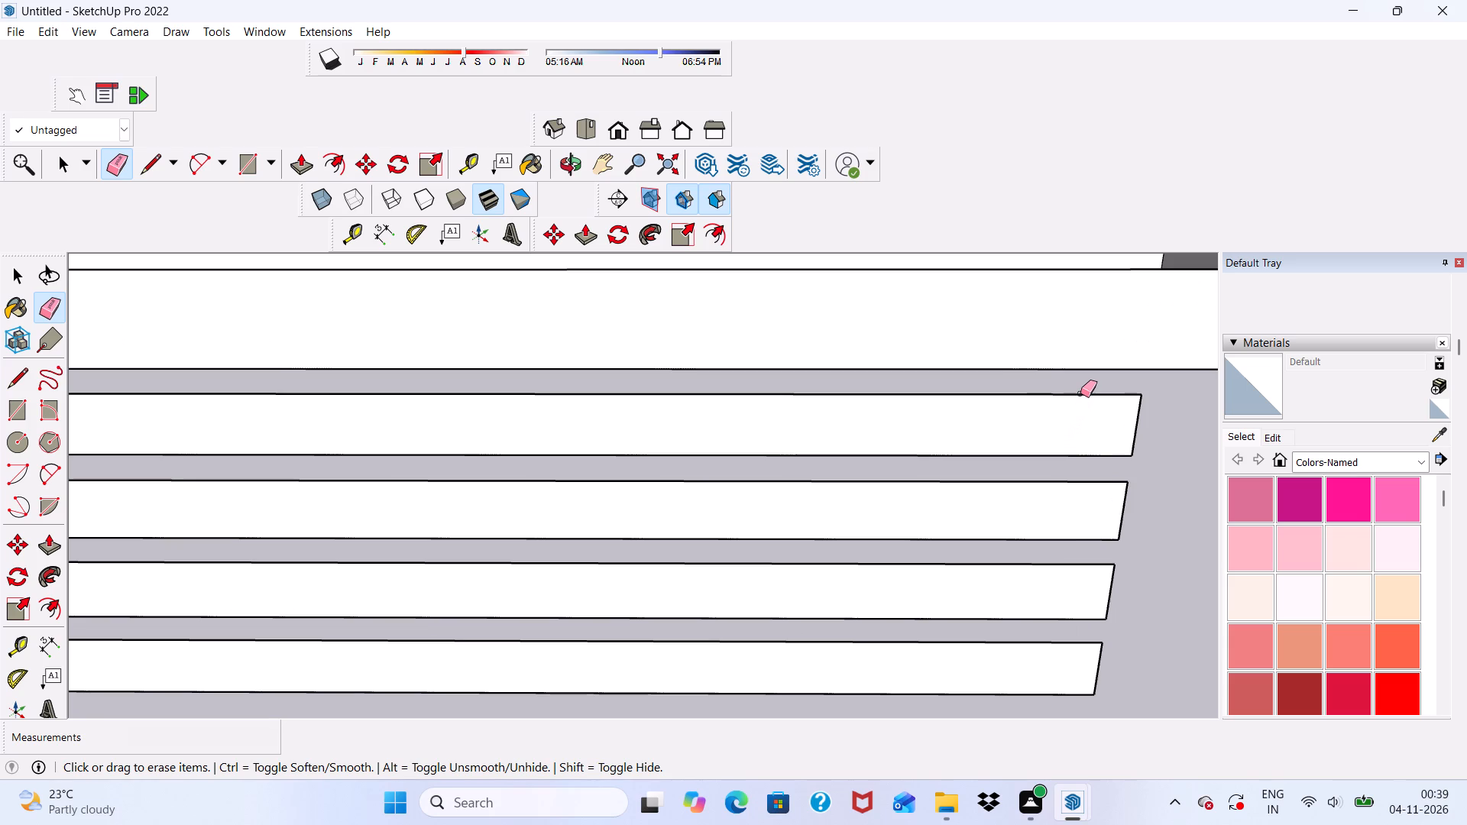
{"action": "left_click_drag", "start_coordinate": [1080, 393], "coordinate": [1100, 586]}
{"action": "scroll", "coordinate": [1122, 403], "scroll_direction": "down", "scroll_amount": 2}
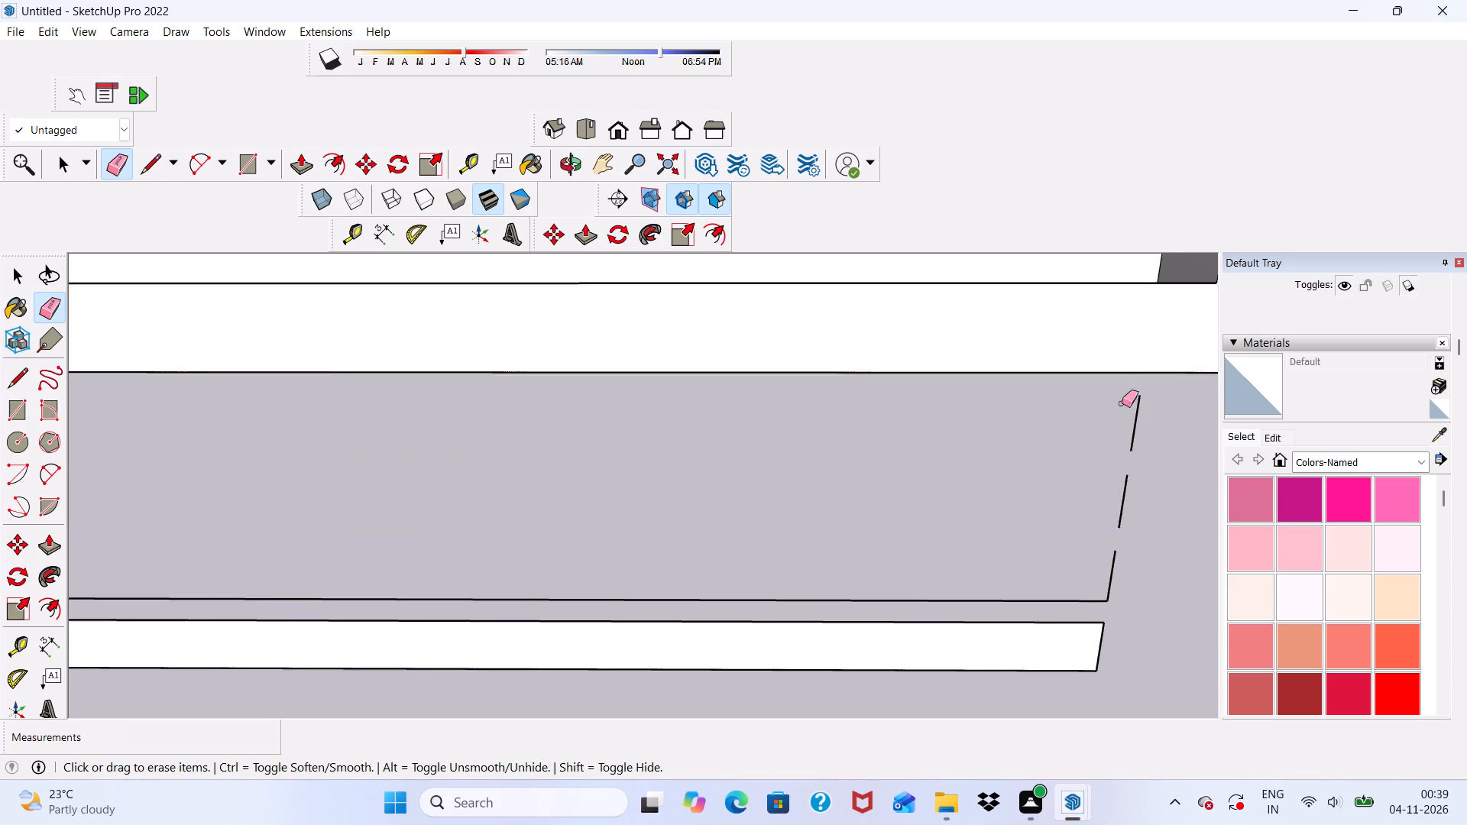
{"action": "scroll", "coordinate": [1122, 403], "scroll_direction": "down", "scroll_amount": 4}
{"action": "scroll", "coordinate": [1108, 480], "scroll_direction": "up", "scroll_amount": 2}
{"action": "left_click_drag", "start_coordinate": [1099, 574], "coordinate": [1120, 658]}
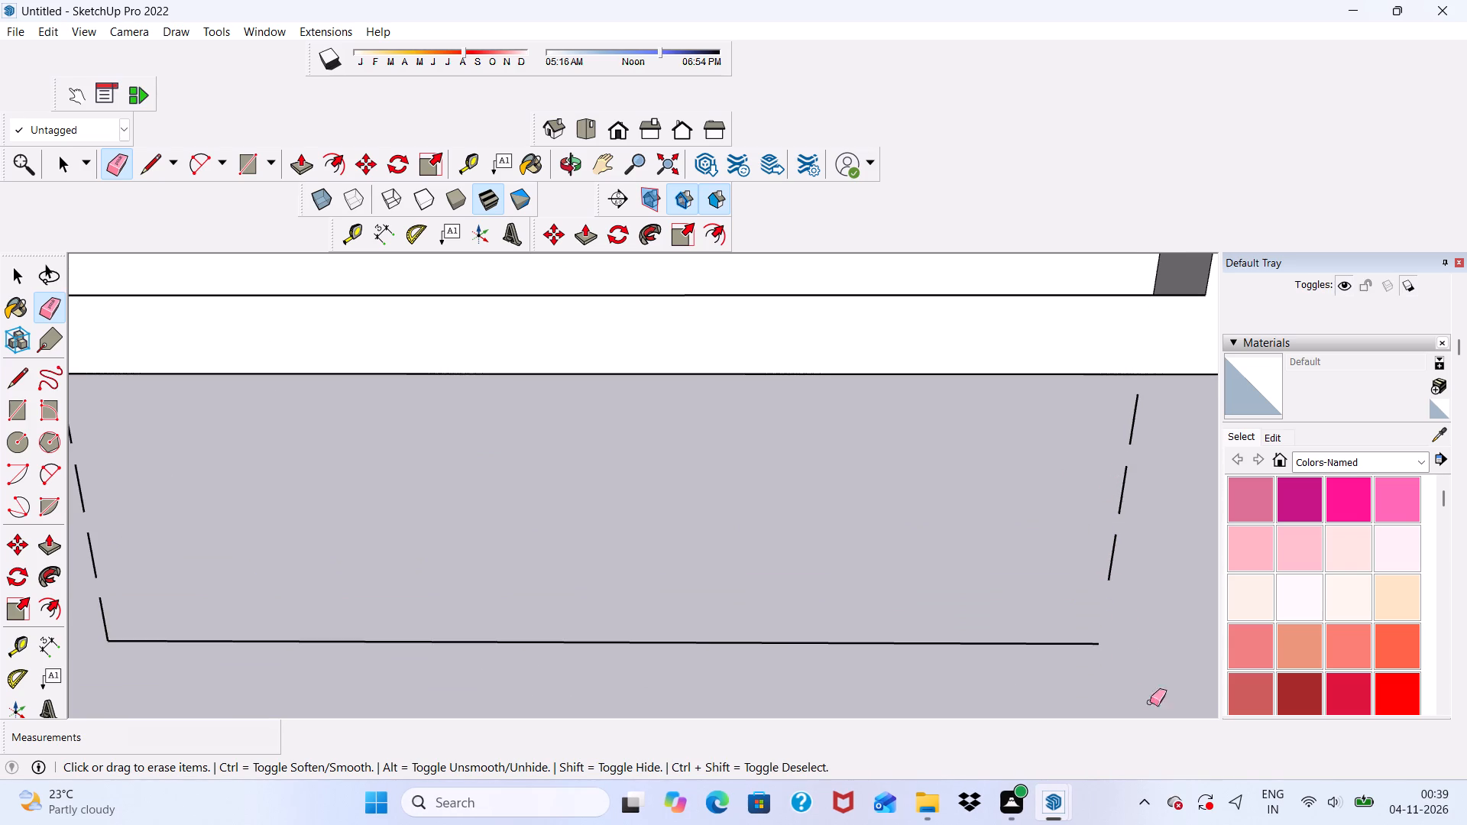
{"action": "scroll", "coordinate": [1180, 426], "scroll_direction": "up", "scroll_amount": 3}
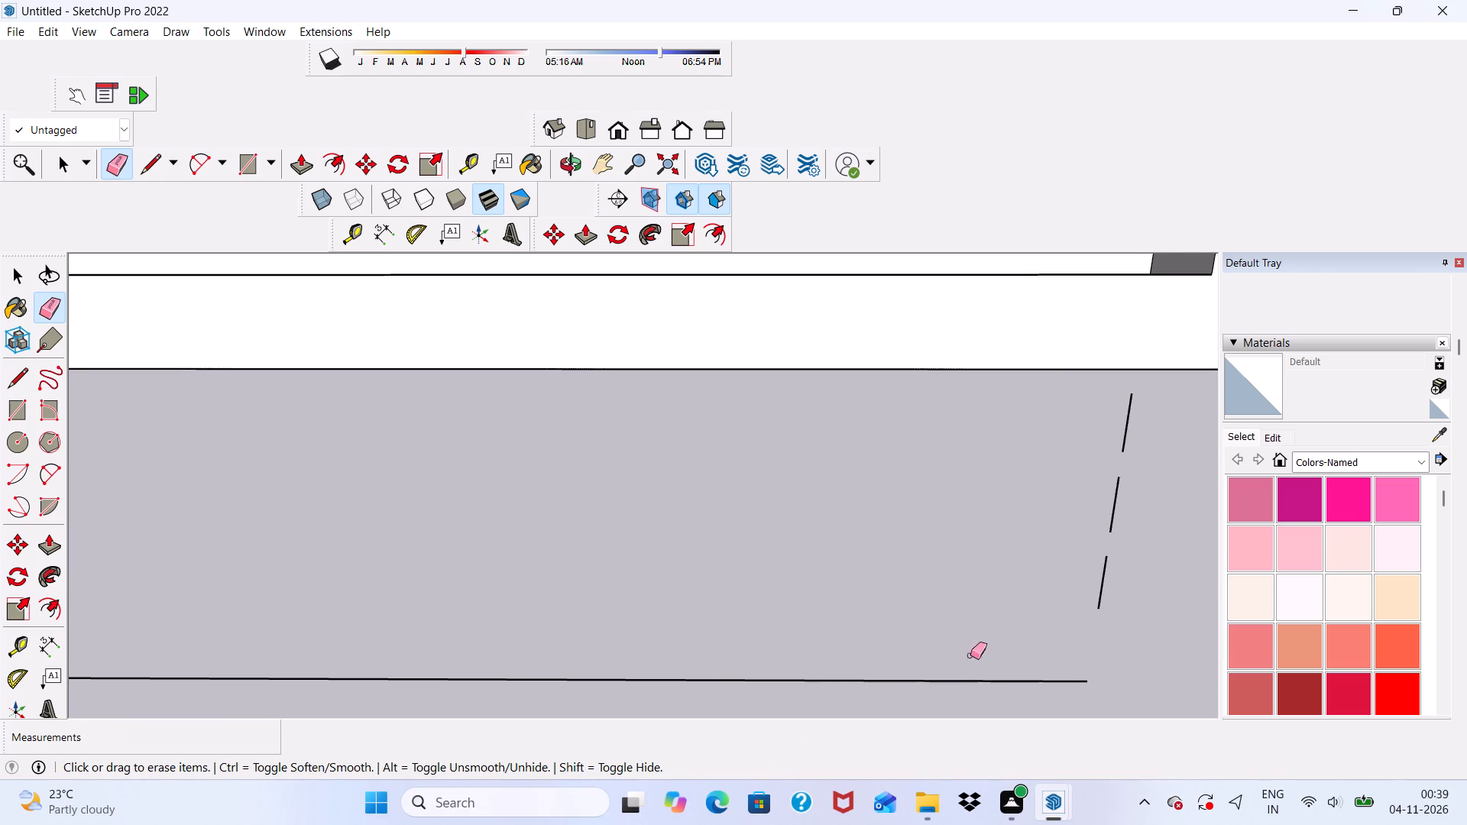
{"action": "left_click_drag", "start_coordinate": [959, 675], "coordinate": [959, 683]}
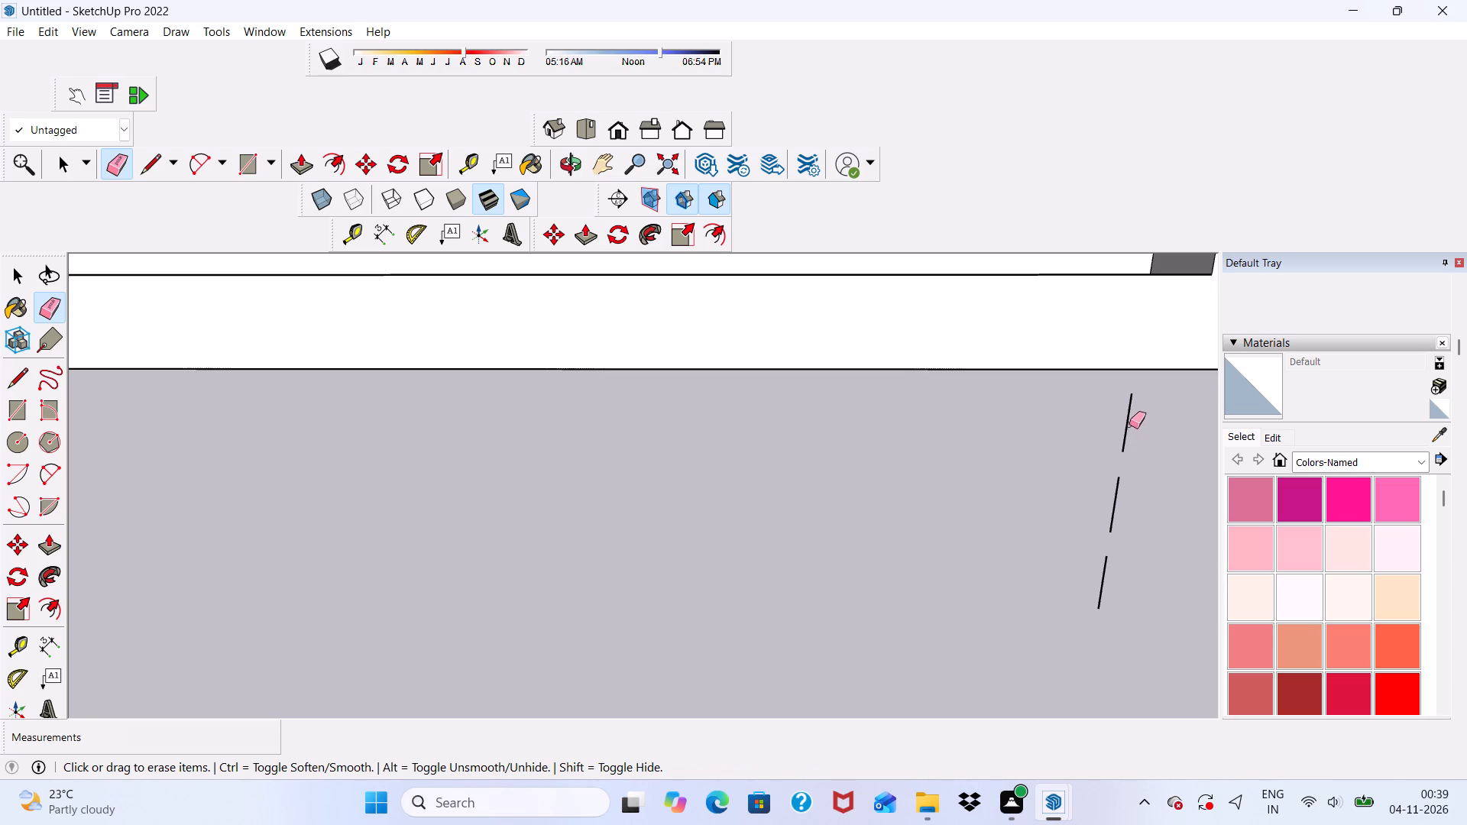
{"action": "left_click_drag", "start_coordinate": [1129, 425], "coordinate": [1098, 599]}
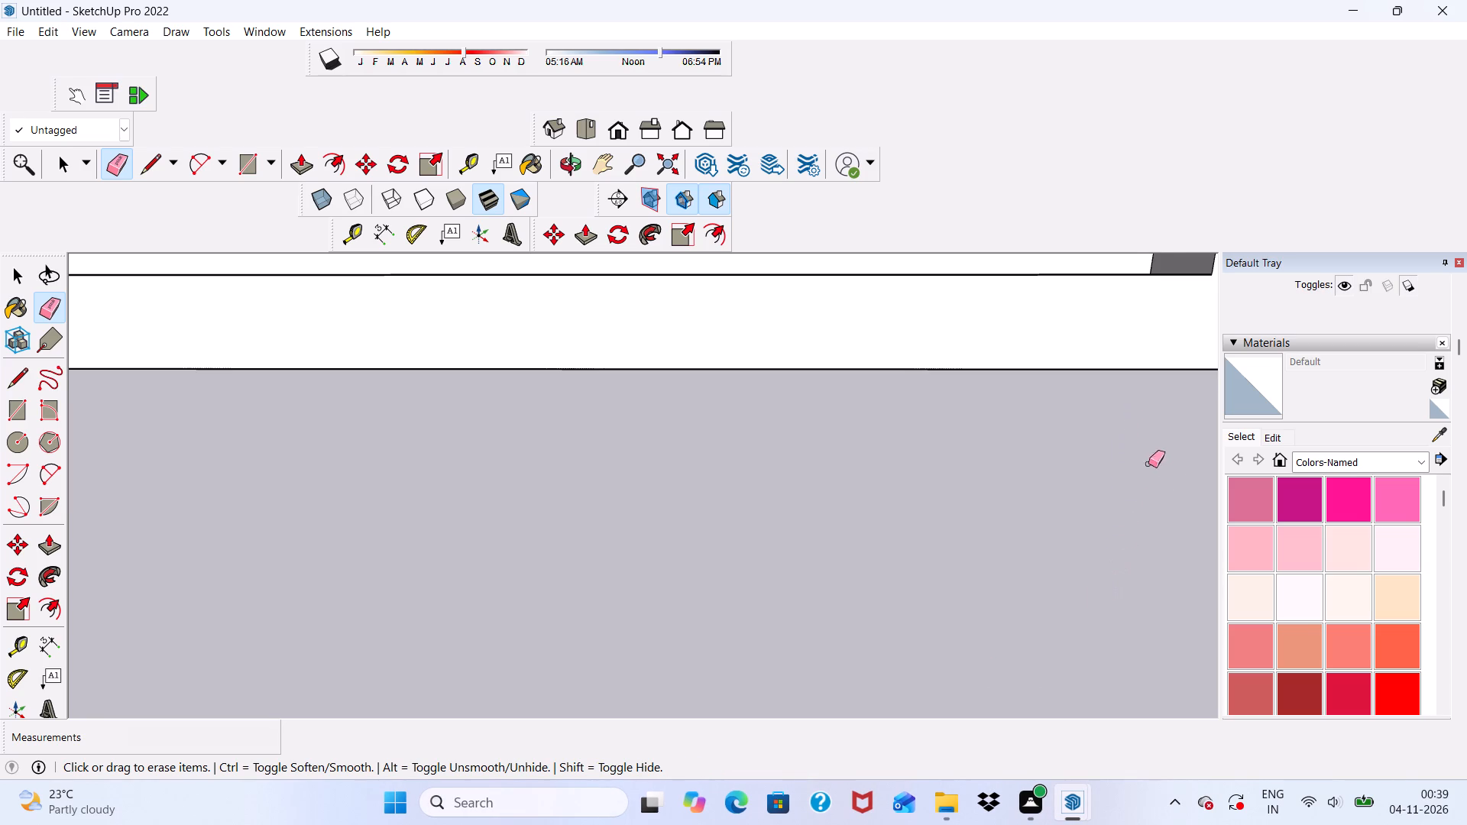
Erase the leftover short end edges of the surplus strips at their other end, nearer the middle panels.
{"action": "scroll", "coordinate": [1154, 461], "scroll_direction": "down", "scroll_amount": 7}
{"action": "middle_click_drag", "start_coordinate": [770, 564], "coordinate": [837, 475]}
{"action": "scroll", "coordinate": [875, 471], "scroll_direction": "down", "scroll_amount": 9}
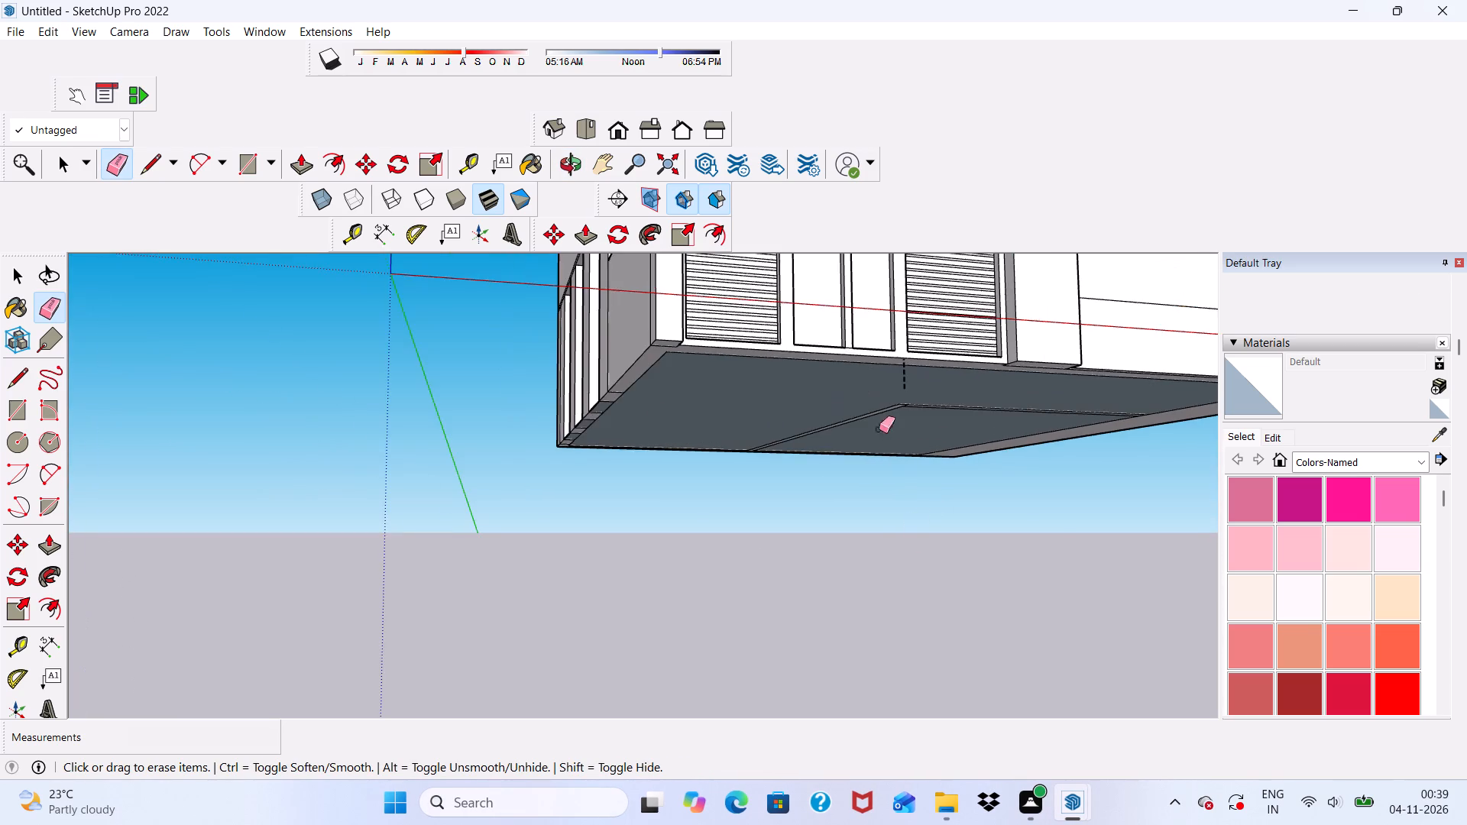
{"action": "scroll", "coordinate": [909, 394], "scroll_direction": "up", "scroll_amount": 18}
{"action": "scroll", "coordinate": [917, 319], "scroll_direction": "up", "scroll_amount": 5}
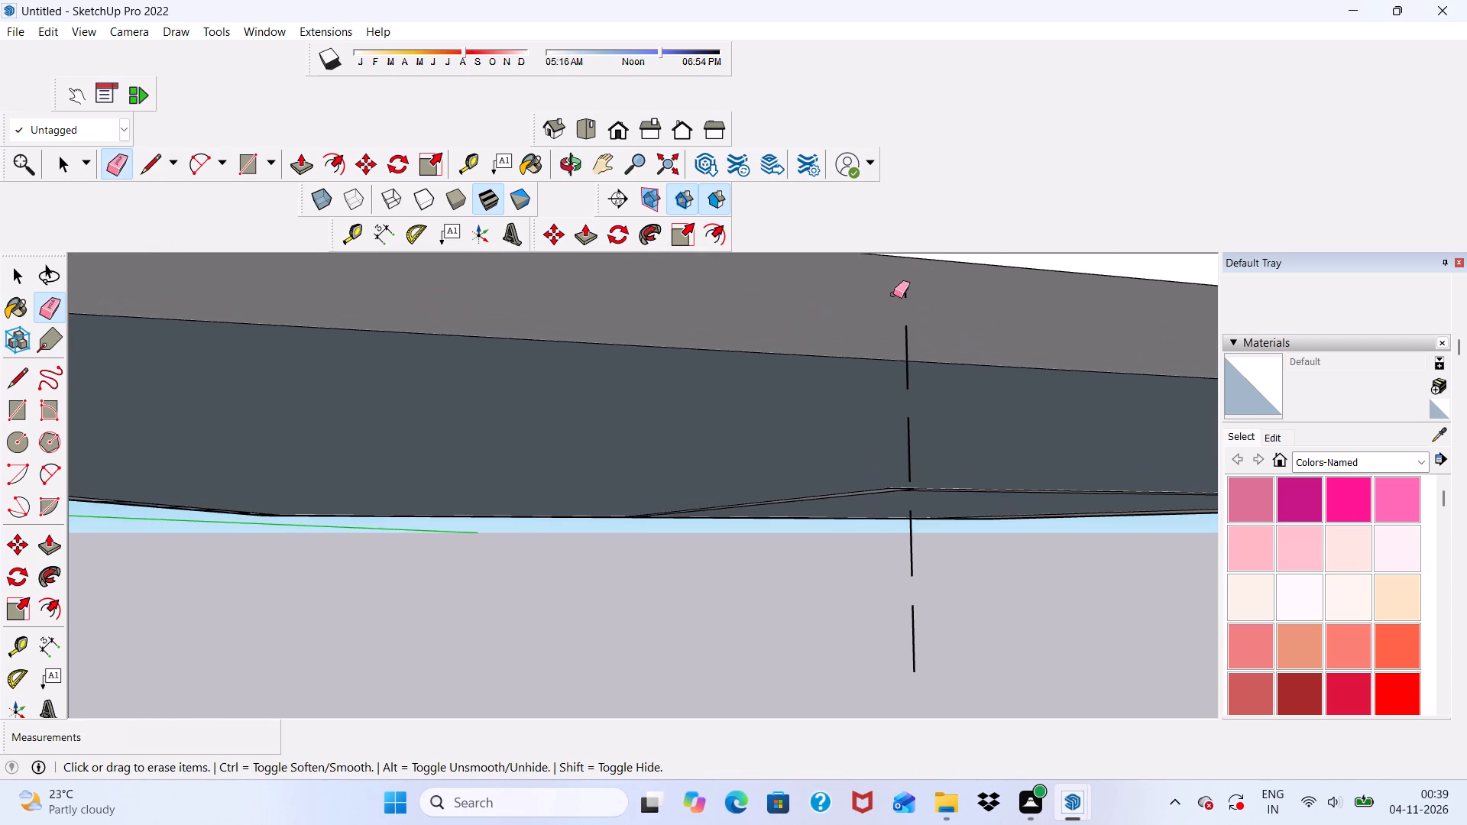
{"action": "left_click_drag", "start_coordinate": [920, 295], "coordinate": [898, 301]}
{"action": "left_click", "coordinate": [928, 335]}
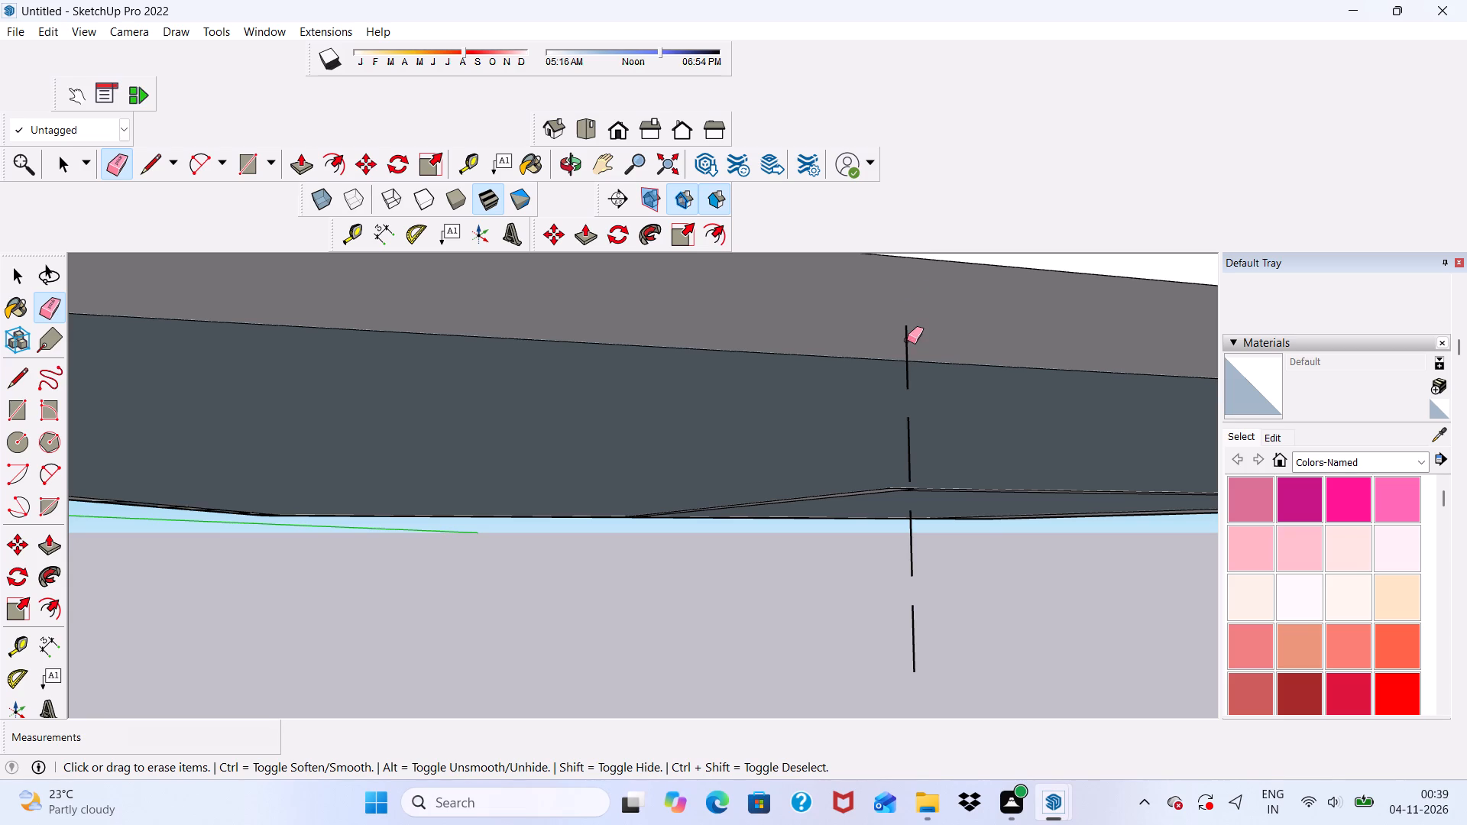
{"action": "left_click", "coordinate": [897, 344]}
{"action": "left_click_drag", "start_coordinate": [900, 350], "coordinate": [925, 346]}
{"action": "left_click_drag", "start_coordinate": [923, 446], "coordinate": [895, 455]}
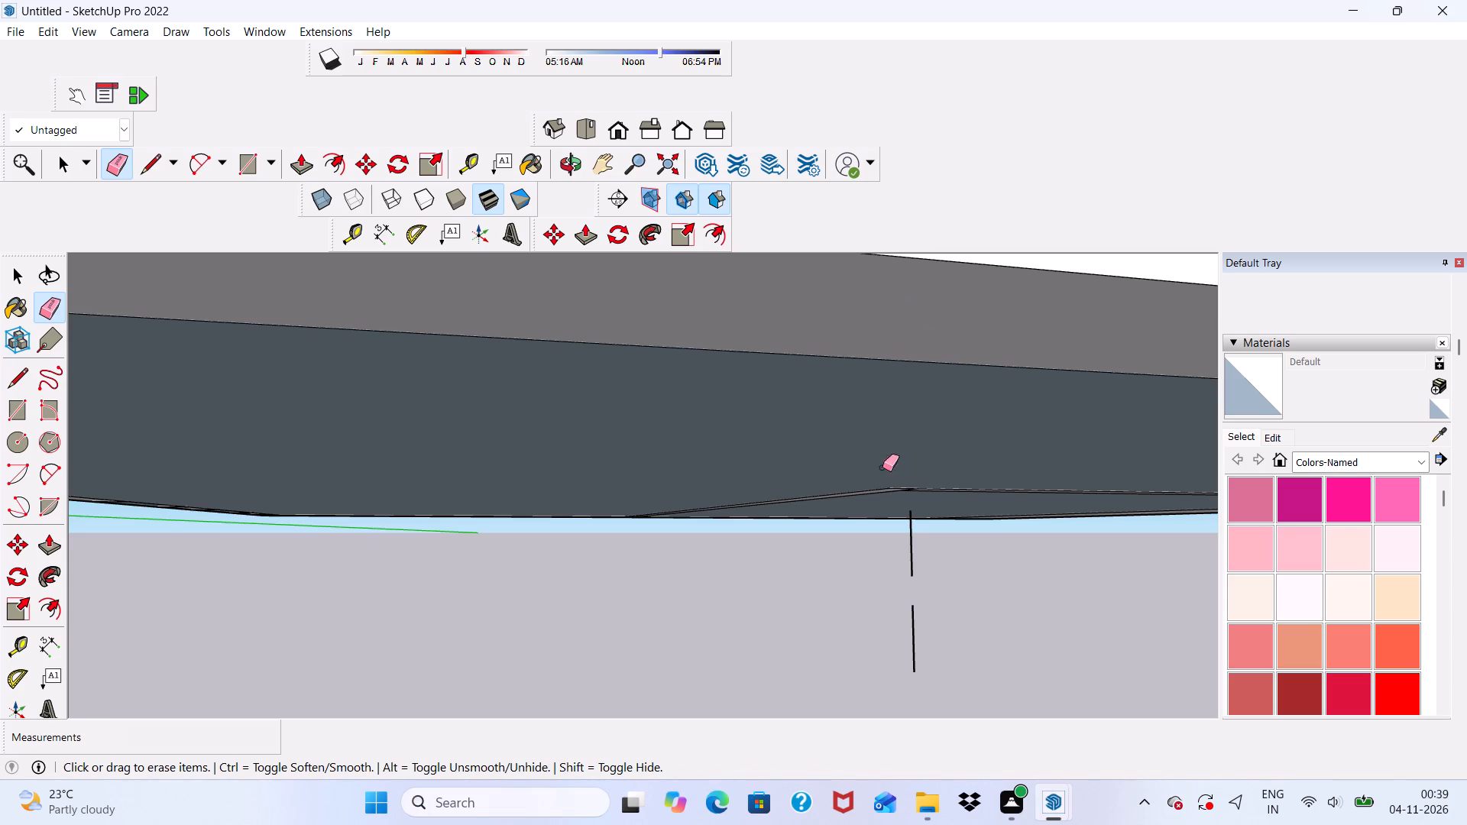
{"action": "left_click_drag", "start_coordinate": [895, 545], "coordinate": [913, 540]}
{"action": "left_click_drag", "start_coordinate": [917, 615], "coordinate": [918, 633]}
{"action": "left_click_drag", "start_coordinate": [917, 634], "coordinate": [895, 639]}
{"action": "scroll", "coordinate": [878, 551], "scroll_direction": "down", "scroll_amount": 10}
{"action": "middle_click_drag", "start_coordinate": [913, 542], "coordinate": [827, 618]}
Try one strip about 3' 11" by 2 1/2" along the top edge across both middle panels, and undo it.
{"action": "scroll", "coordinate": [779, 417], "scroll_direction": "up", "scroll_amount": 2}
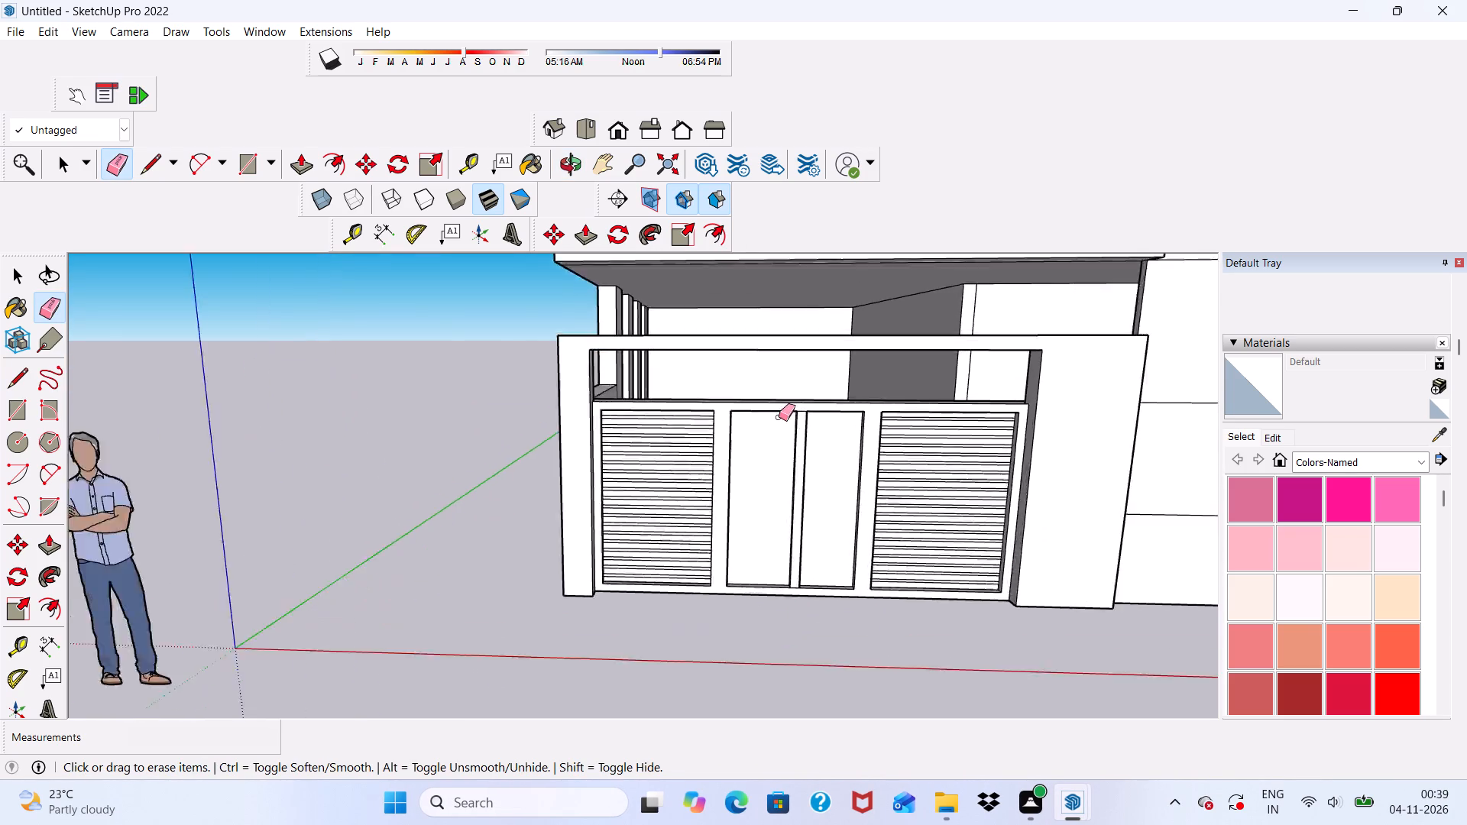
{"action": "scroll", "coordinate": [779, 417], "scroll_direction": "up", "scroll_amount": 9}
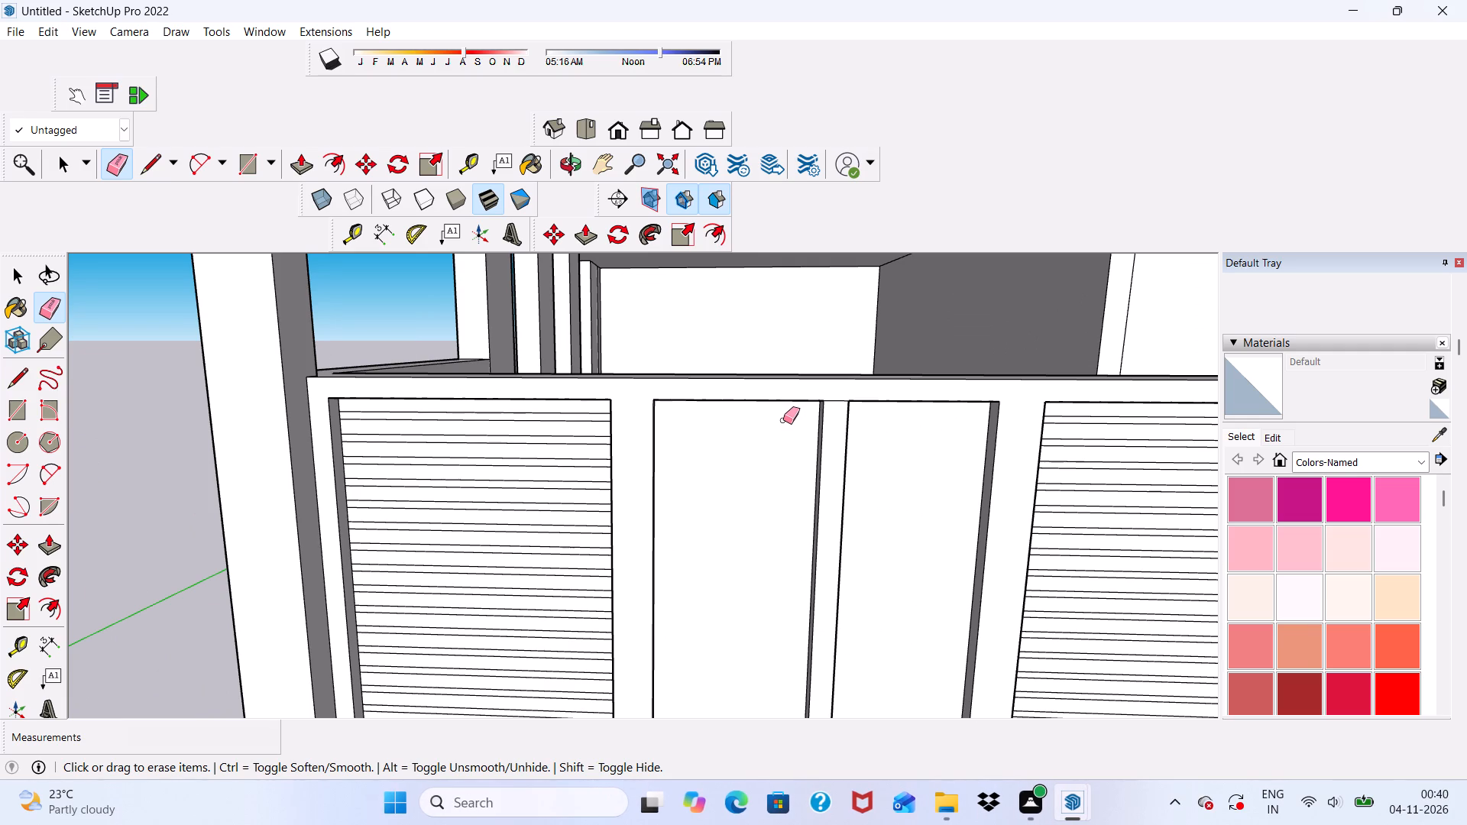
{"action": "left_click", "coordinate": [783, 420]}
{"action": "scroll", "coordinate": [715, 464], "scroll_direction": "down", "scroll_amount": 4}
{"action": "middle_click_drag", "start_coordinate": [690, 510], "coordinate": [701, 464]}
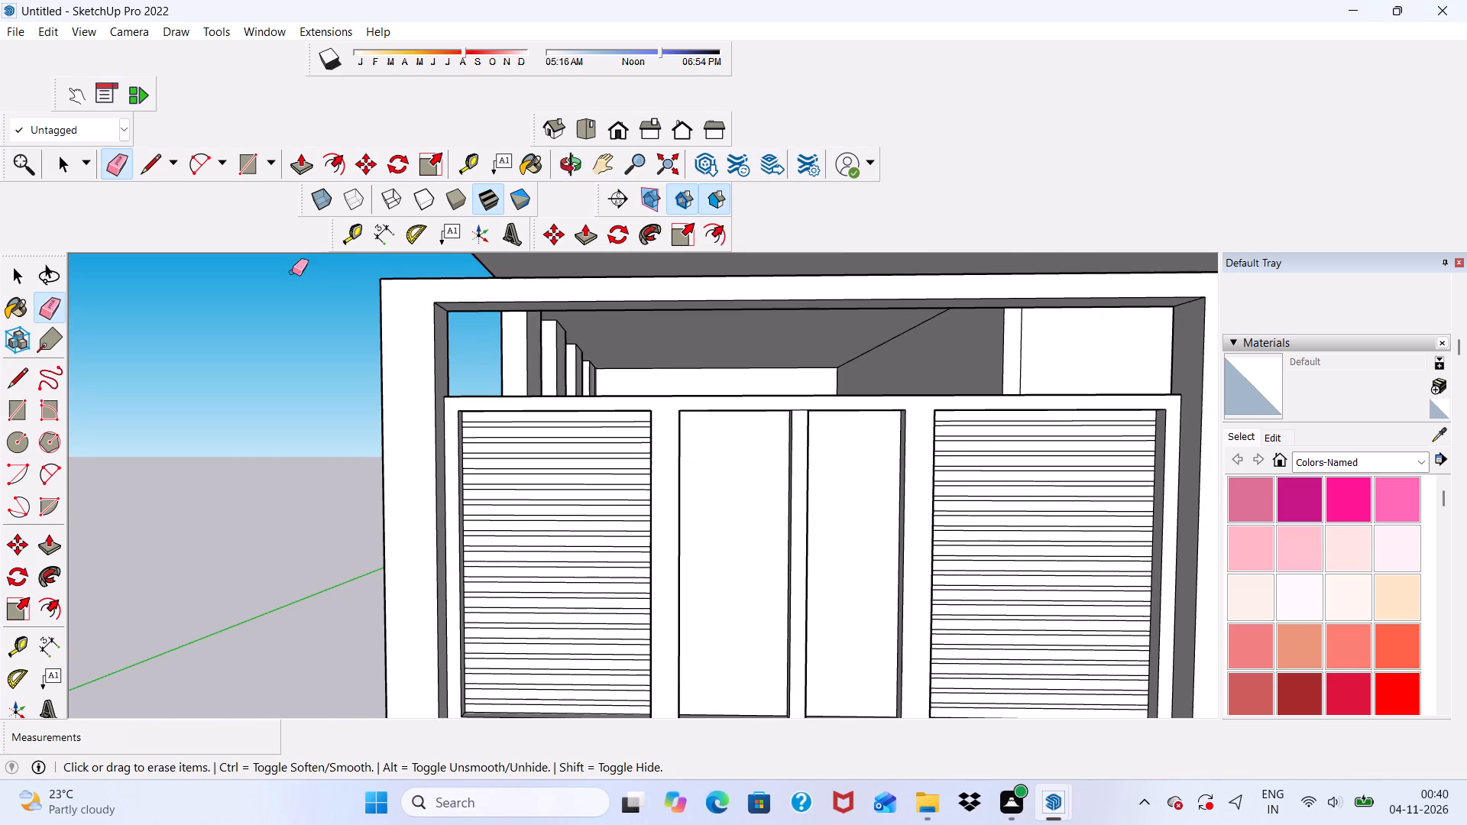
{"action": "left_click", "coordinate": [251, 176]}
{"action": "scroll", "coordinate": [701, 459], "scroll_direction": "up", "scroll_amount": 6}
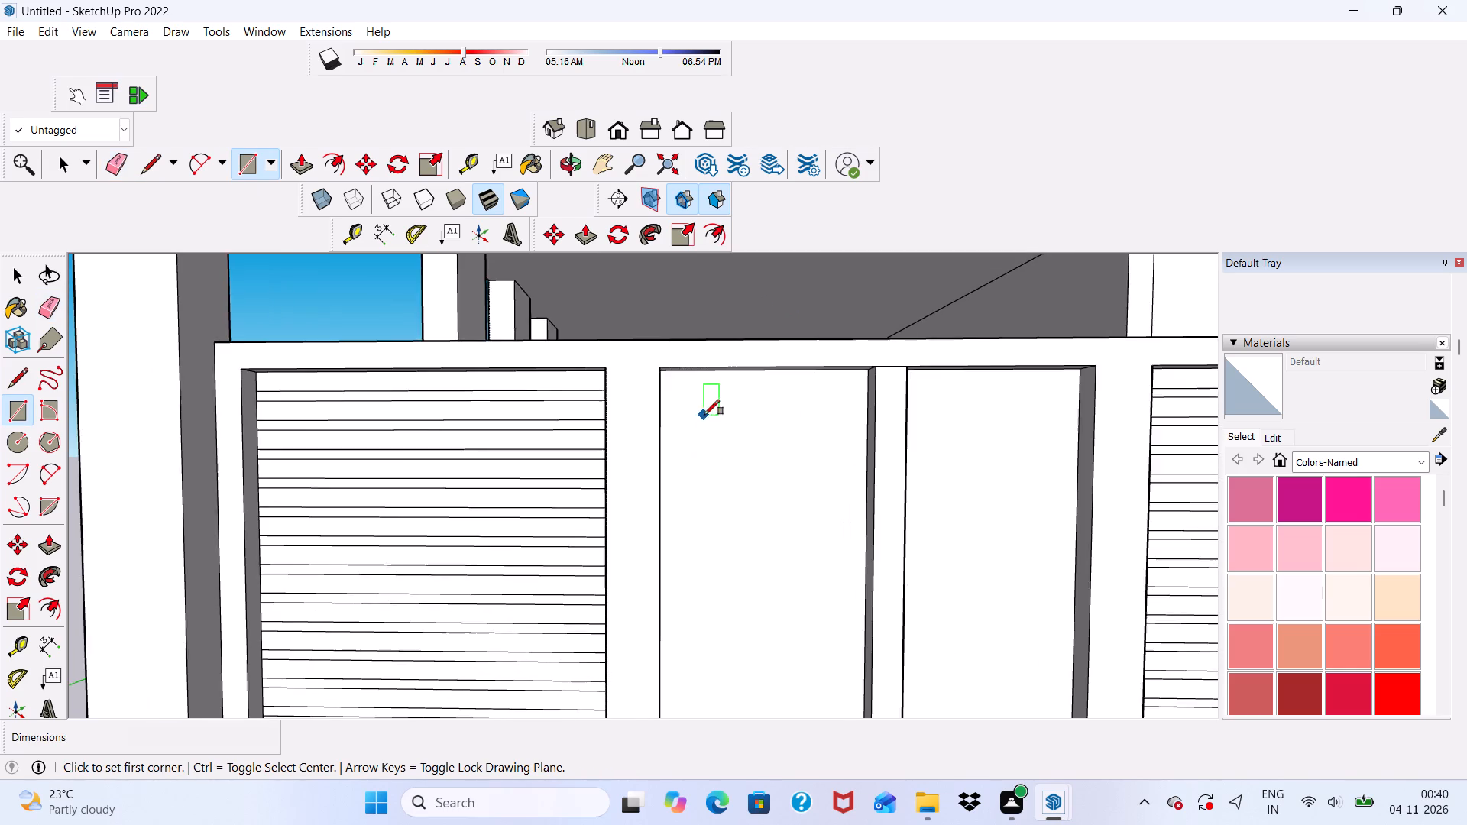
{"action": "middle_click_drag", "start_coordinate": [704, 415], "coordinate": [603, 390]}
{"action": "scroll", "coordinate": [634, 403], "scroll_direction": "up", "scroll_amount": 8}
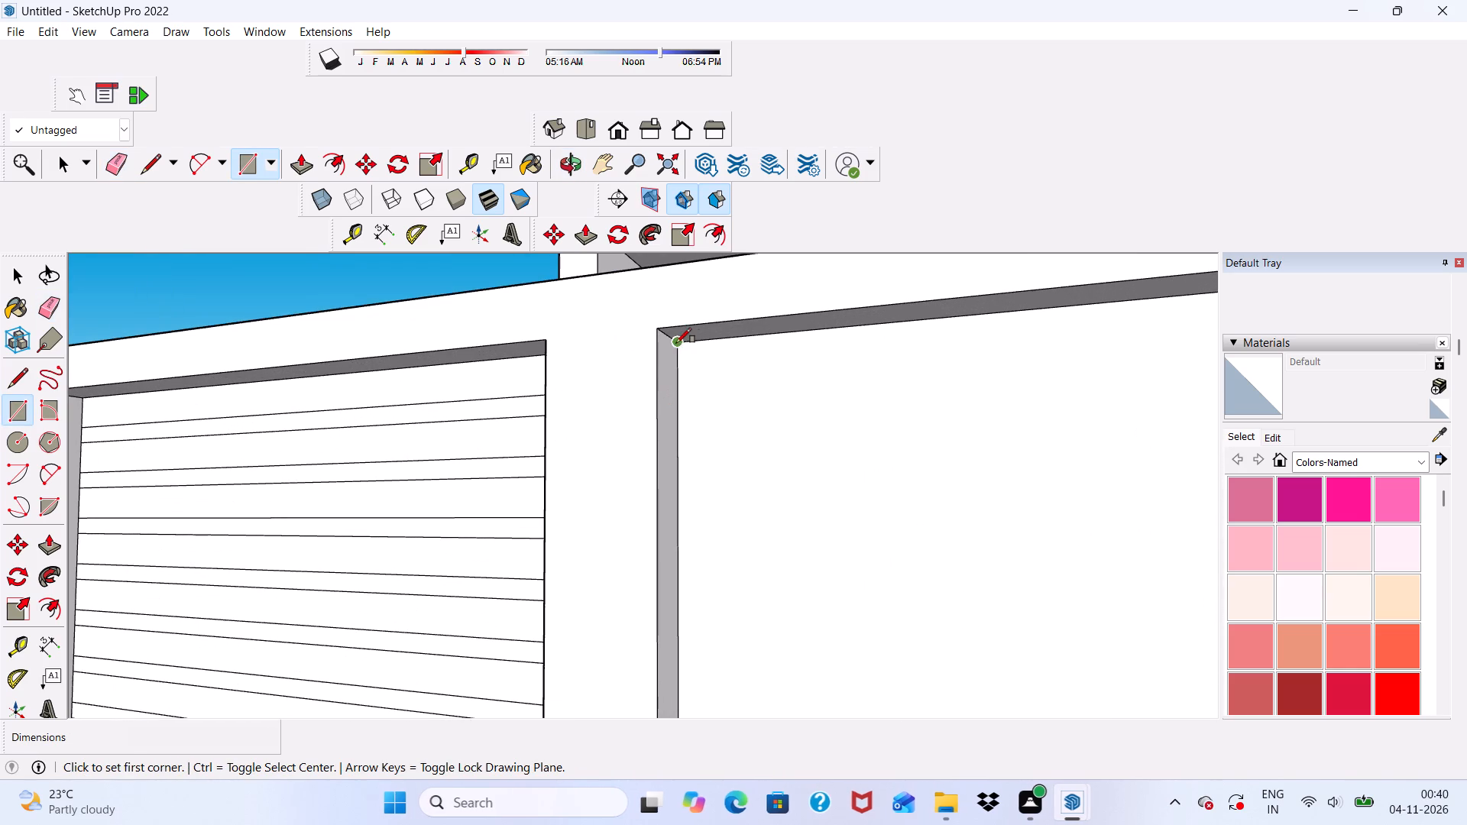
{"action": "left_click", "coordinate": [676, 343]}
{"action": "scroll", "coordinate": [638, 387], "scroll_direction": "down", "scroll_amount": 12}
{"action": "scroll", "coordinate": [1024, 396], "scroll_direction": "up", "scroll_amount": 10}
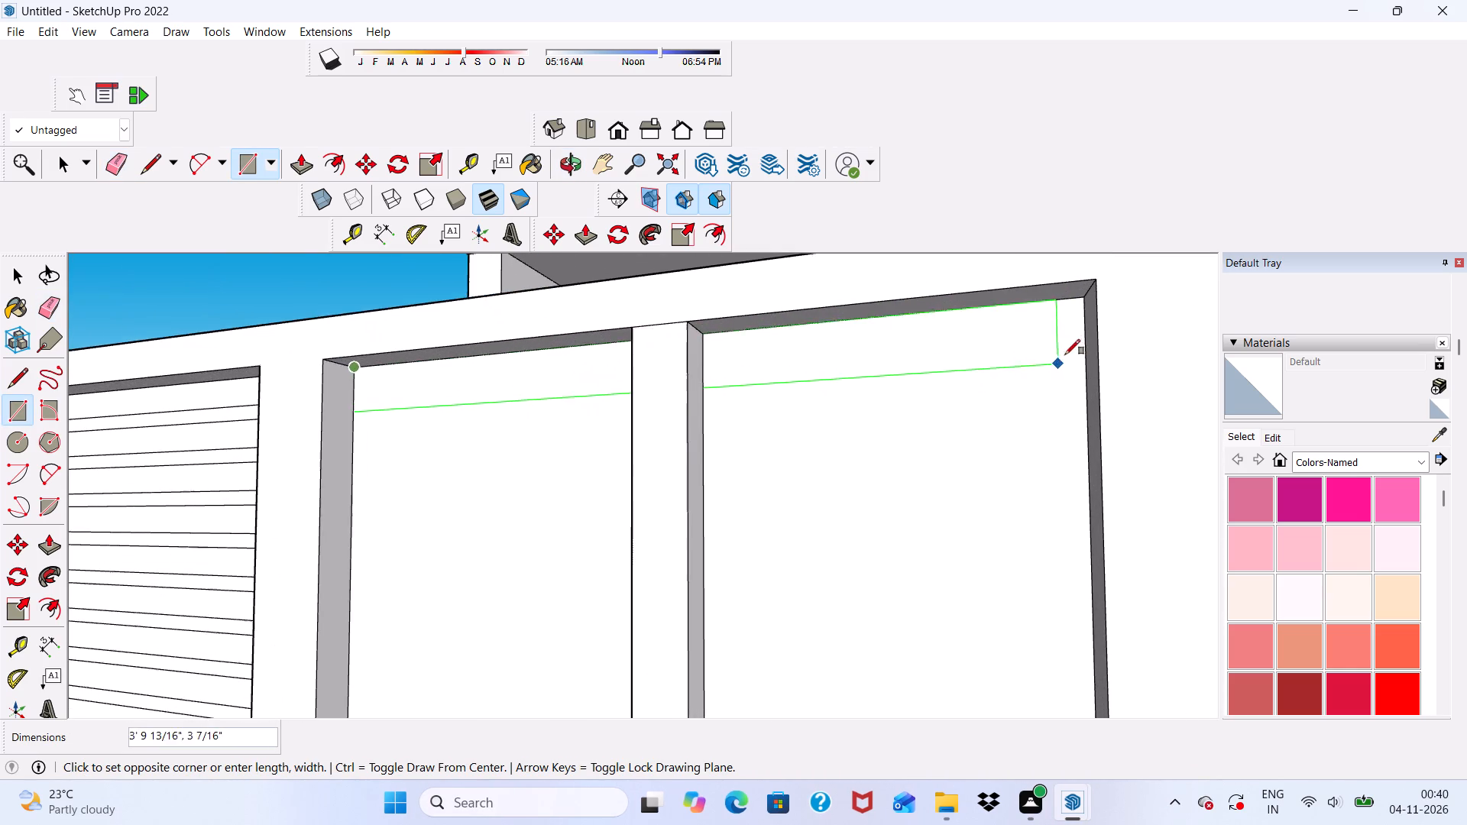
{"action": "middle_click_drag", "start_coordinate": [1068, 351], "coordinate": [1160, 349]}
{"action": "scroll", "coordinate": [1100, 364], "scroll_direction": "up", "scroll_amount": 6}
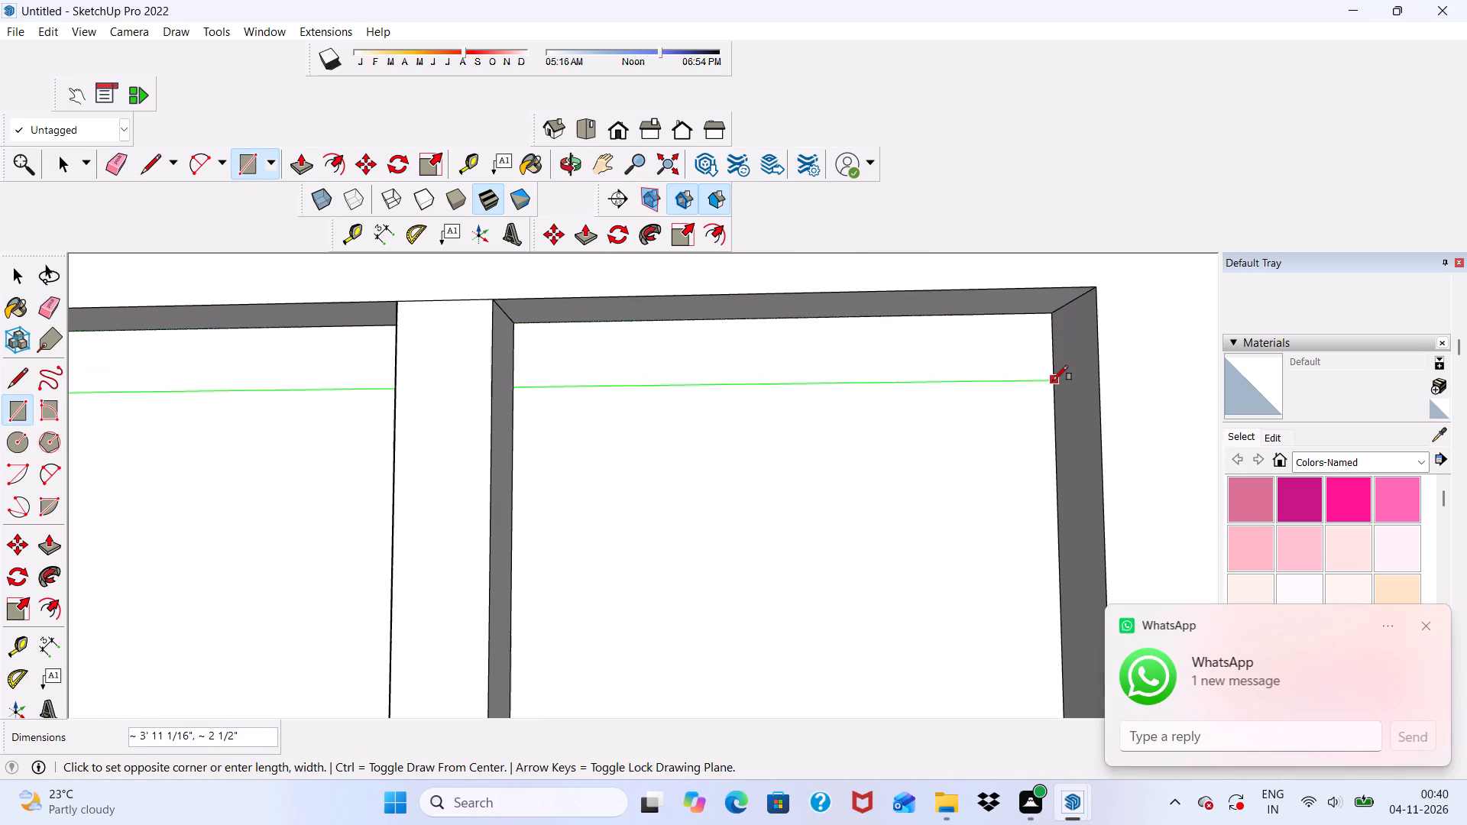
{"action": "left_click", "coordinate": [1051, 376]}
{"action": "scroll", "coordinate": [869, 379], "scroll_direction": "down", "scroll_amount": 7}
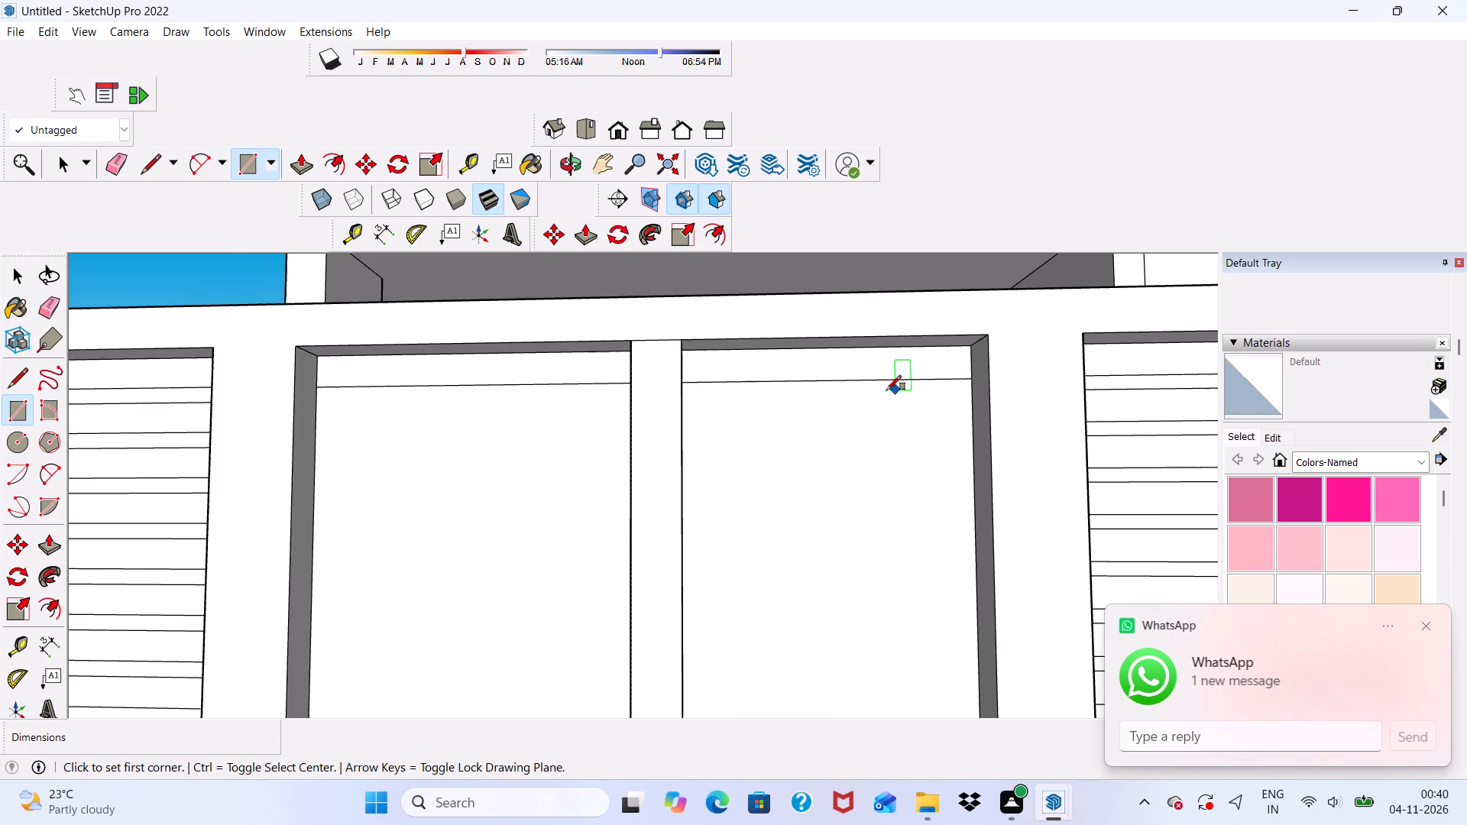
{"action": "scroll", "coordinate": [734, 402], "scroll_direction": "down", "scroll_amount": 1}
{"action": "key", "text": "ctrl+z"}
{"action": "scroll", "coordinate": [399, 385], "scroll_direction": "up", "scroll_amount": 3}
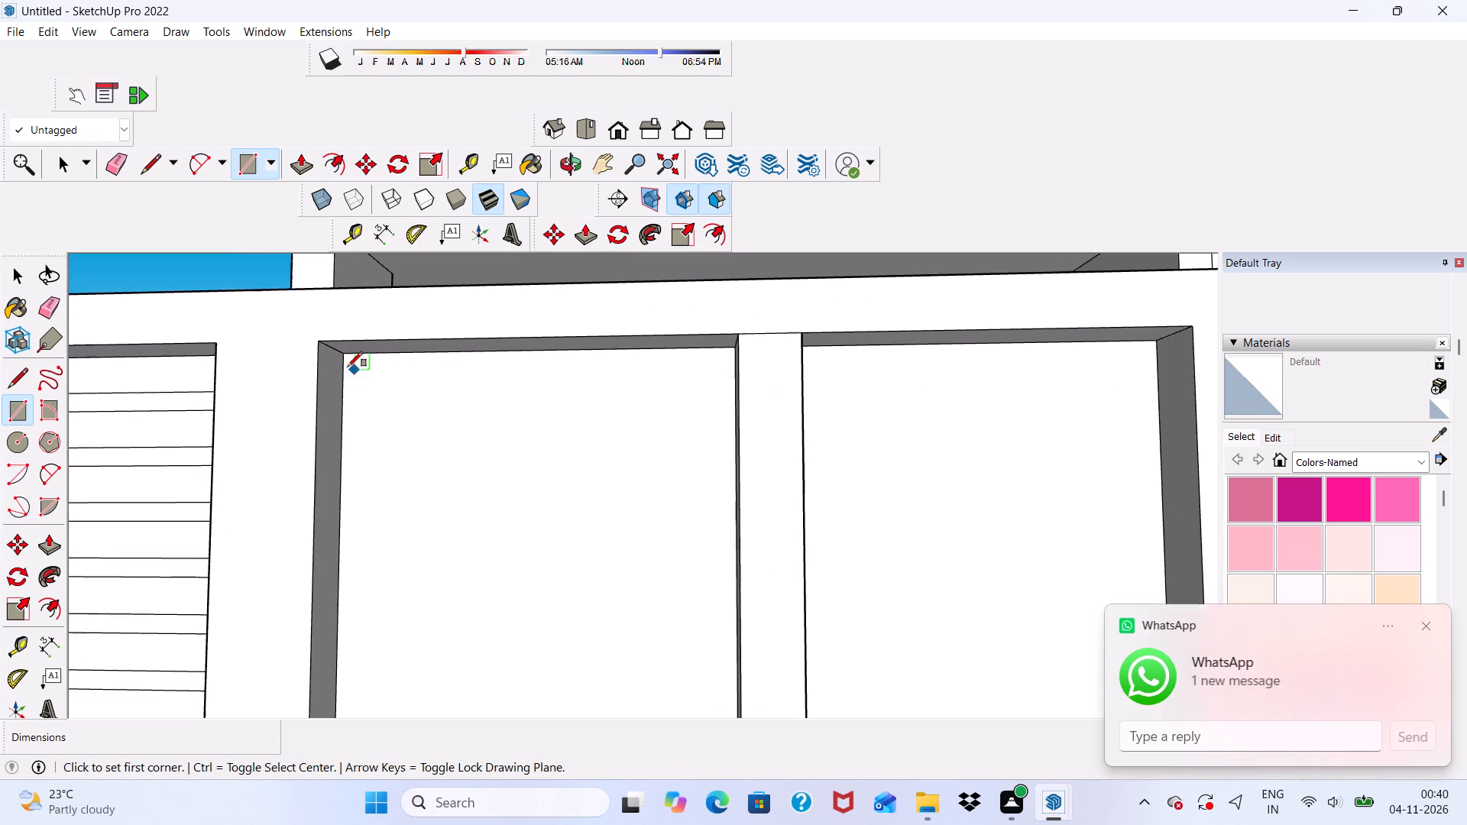
Draw a strip about 3' 11" by 3" along the top edge across both middle panels.
{"action": "scroll", "coordinate": [348, 367], "scroll_direction": "up", "scroll_amount": 2}
{"action": "left_click", "coordinate": [344, 357]}
{"action": "scroll", "coordinate": [352, 387], "scroll_direction": "down", "scroll_amount": 9}
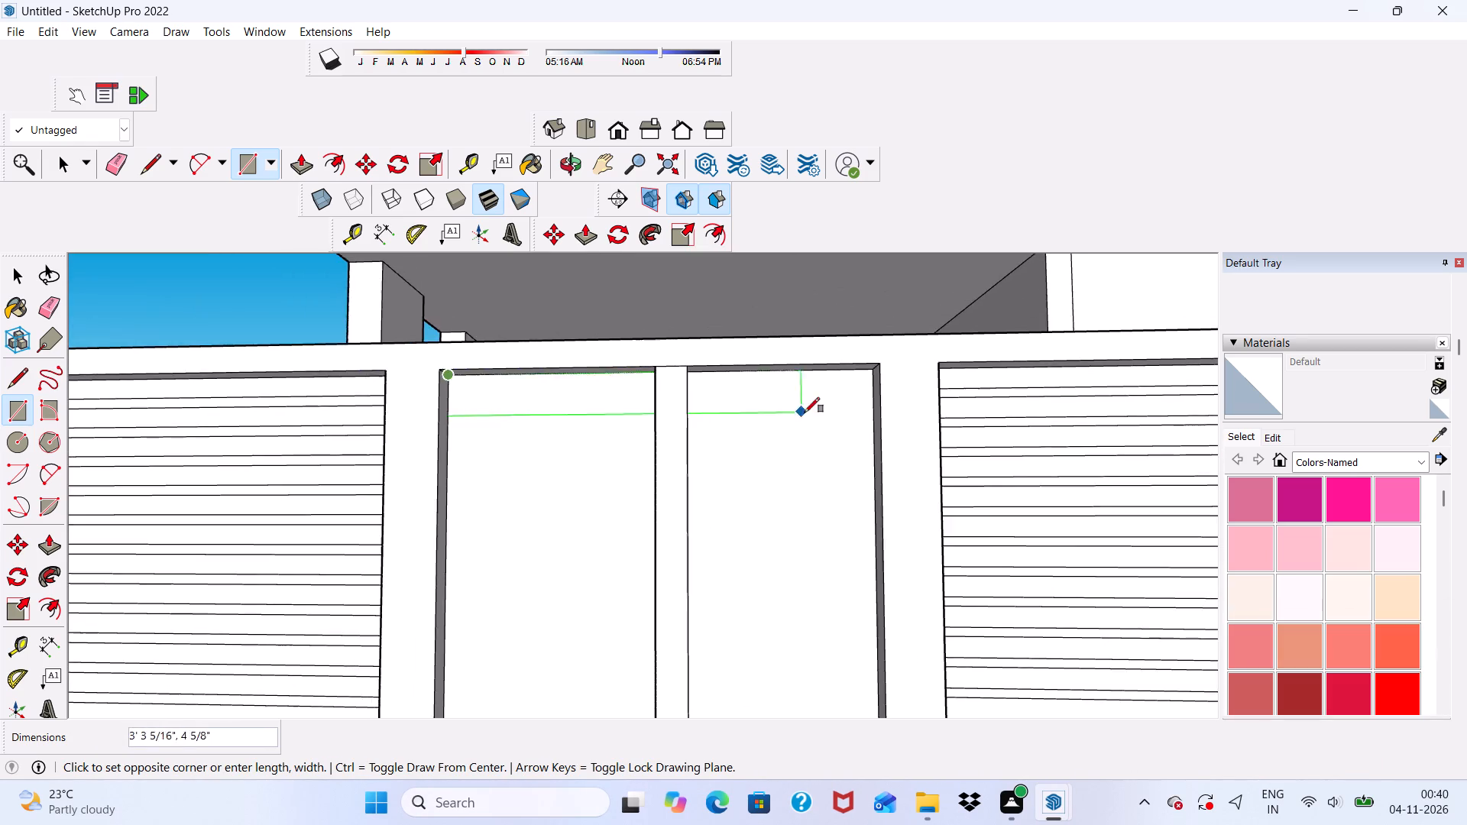
{"action": "scroll", "coordinate": [813, 419], "scroll_direction": "up", "scroll_amount": 6}
{"action": "scroll", "coordinate": [906, 380], "scroll_direction": "up", "scroll_amount": 4}
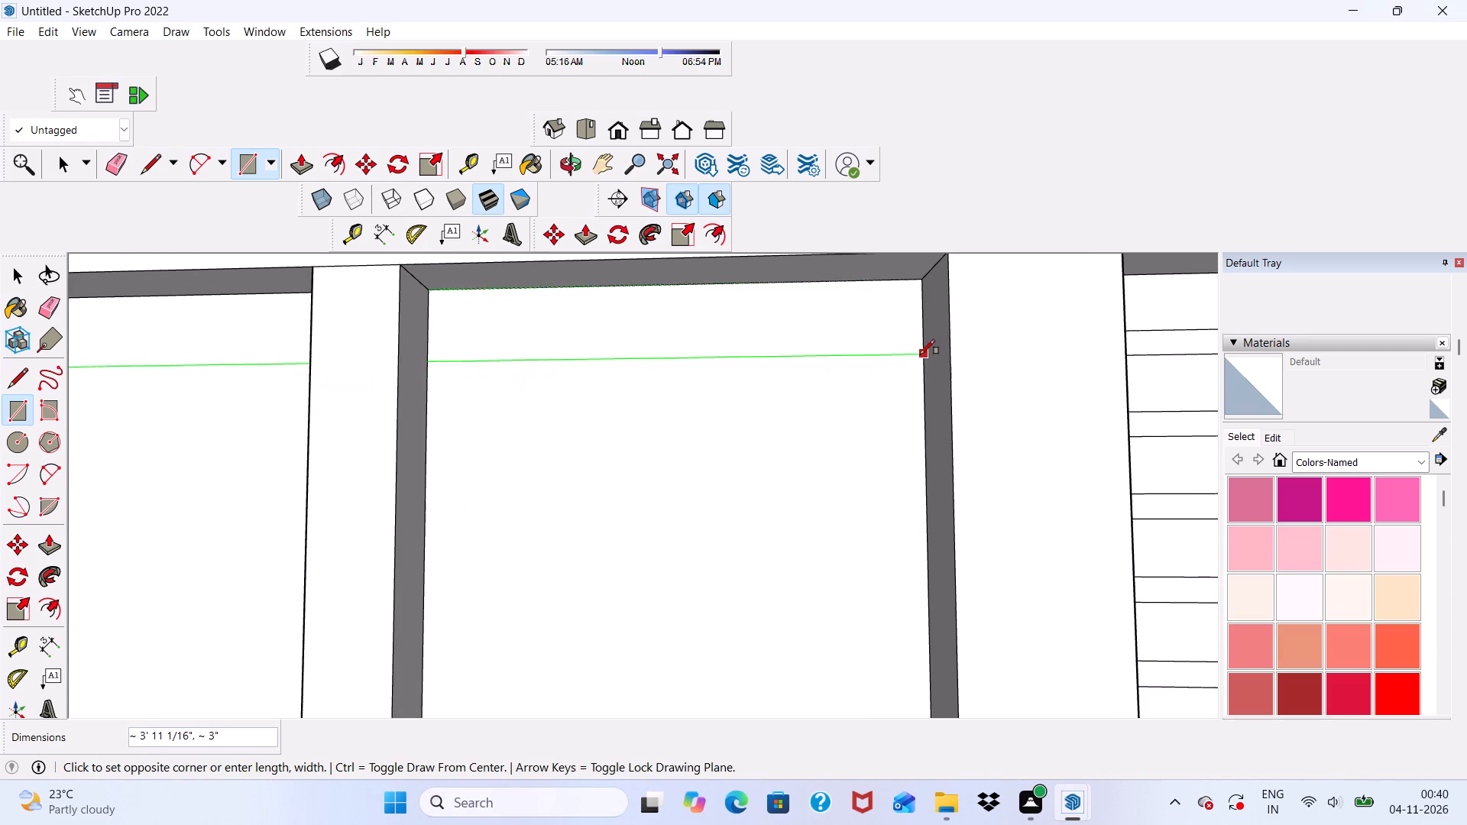
{"action": "left_click", "coordinate": [920, 354]}
{"action": "scroll", "coordinate": [784, 374], "scroll_direction": "down", "scroll_amount": 6}
{"action": "middle_click_drag", "start_coordinate": [758, 415], "coordinate": [732, 464]}
{"action": "key", "text": "space"}
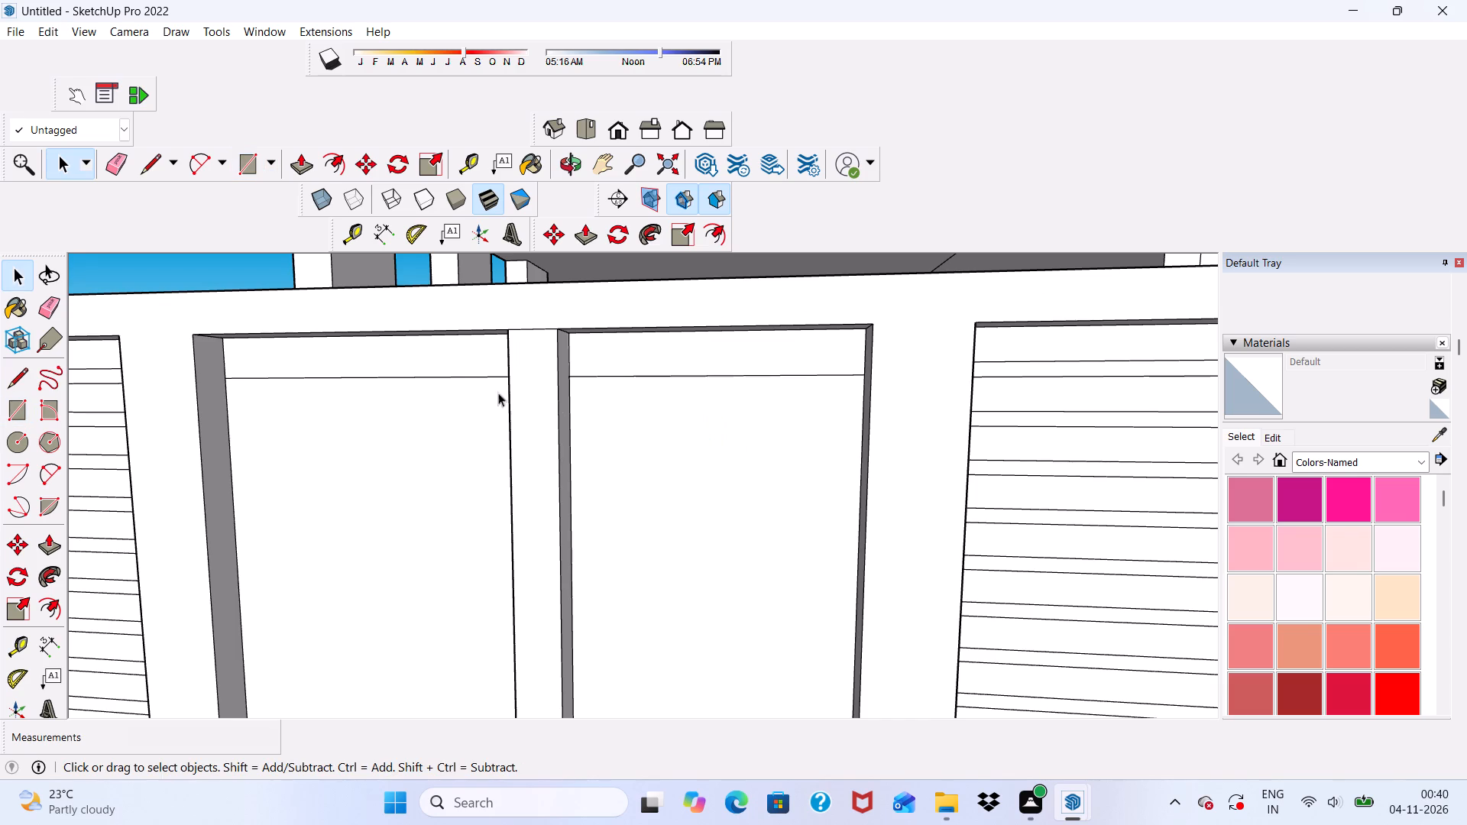
Copy the top strip of the middle panel farther from the wide pier 4" straight down.
{"action": "double_click", "coordinate": [445, 359]}
{"action": "left_click", "coordinate": [373, 160]}
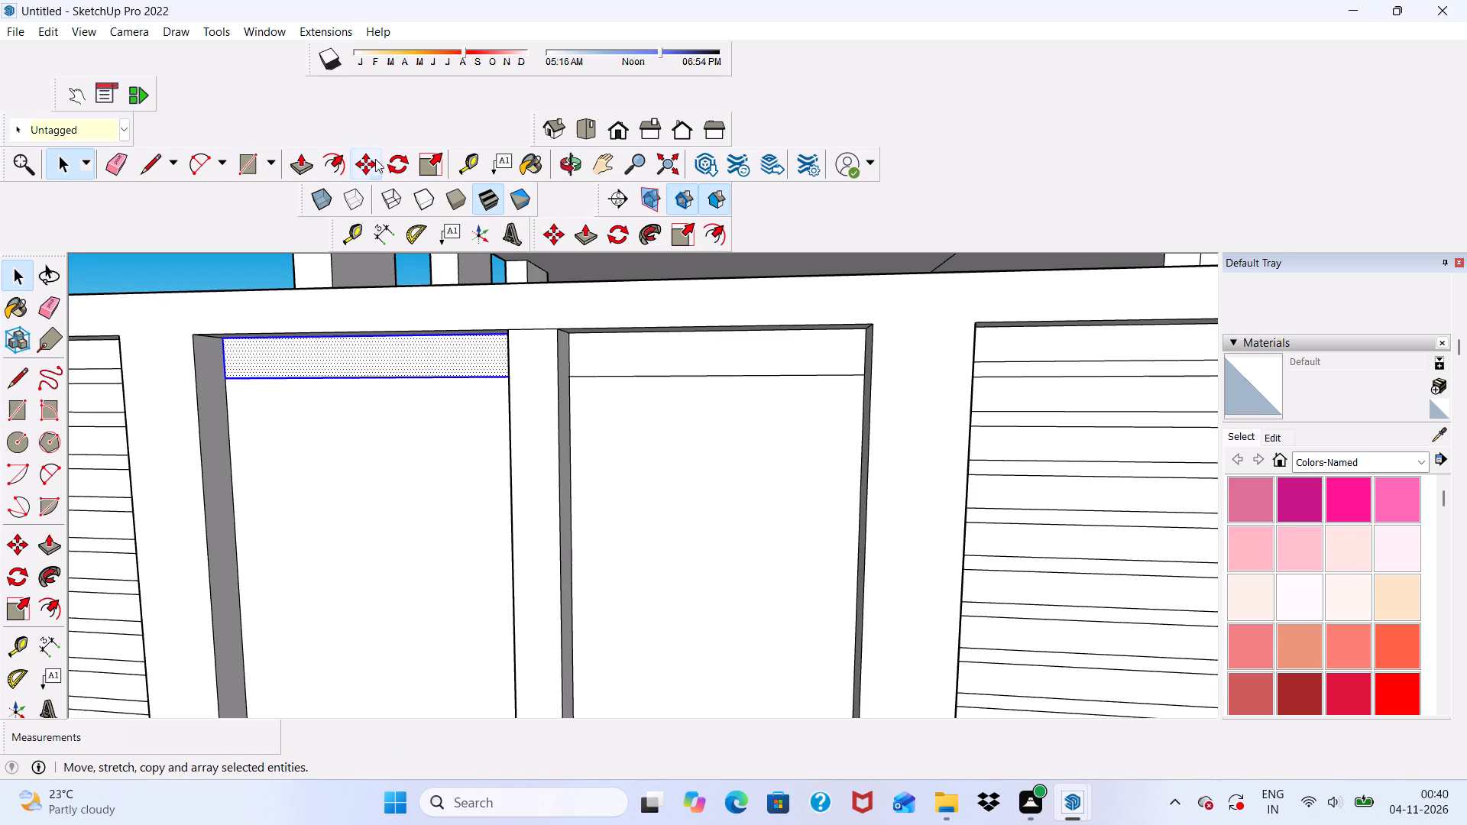
{"action": "left_click", "coordinate": [389, 357]}
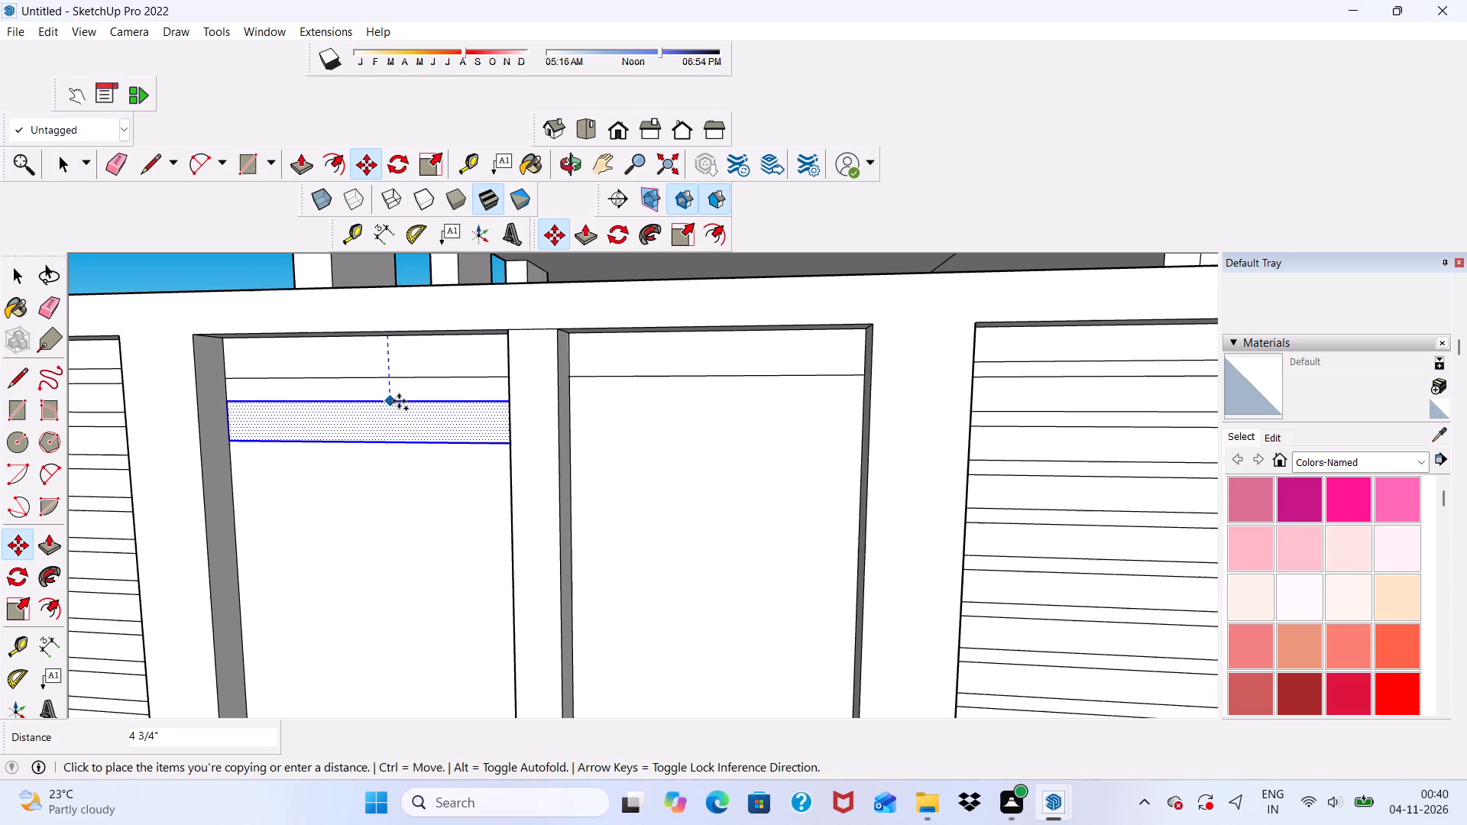
{"action": "left_click", "coordinate": [397, 391]}
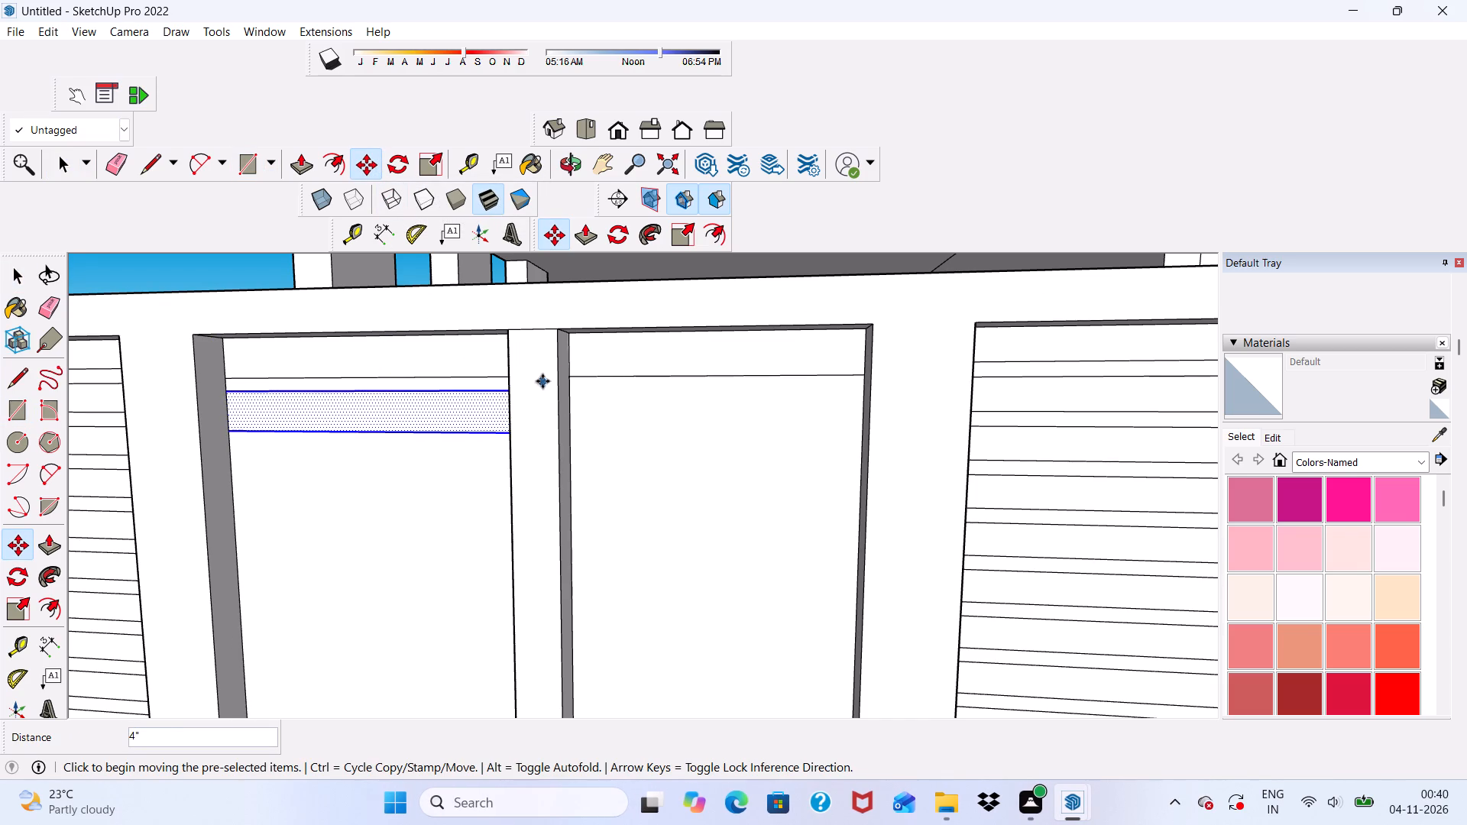
{"action": "key", "text": "space"}
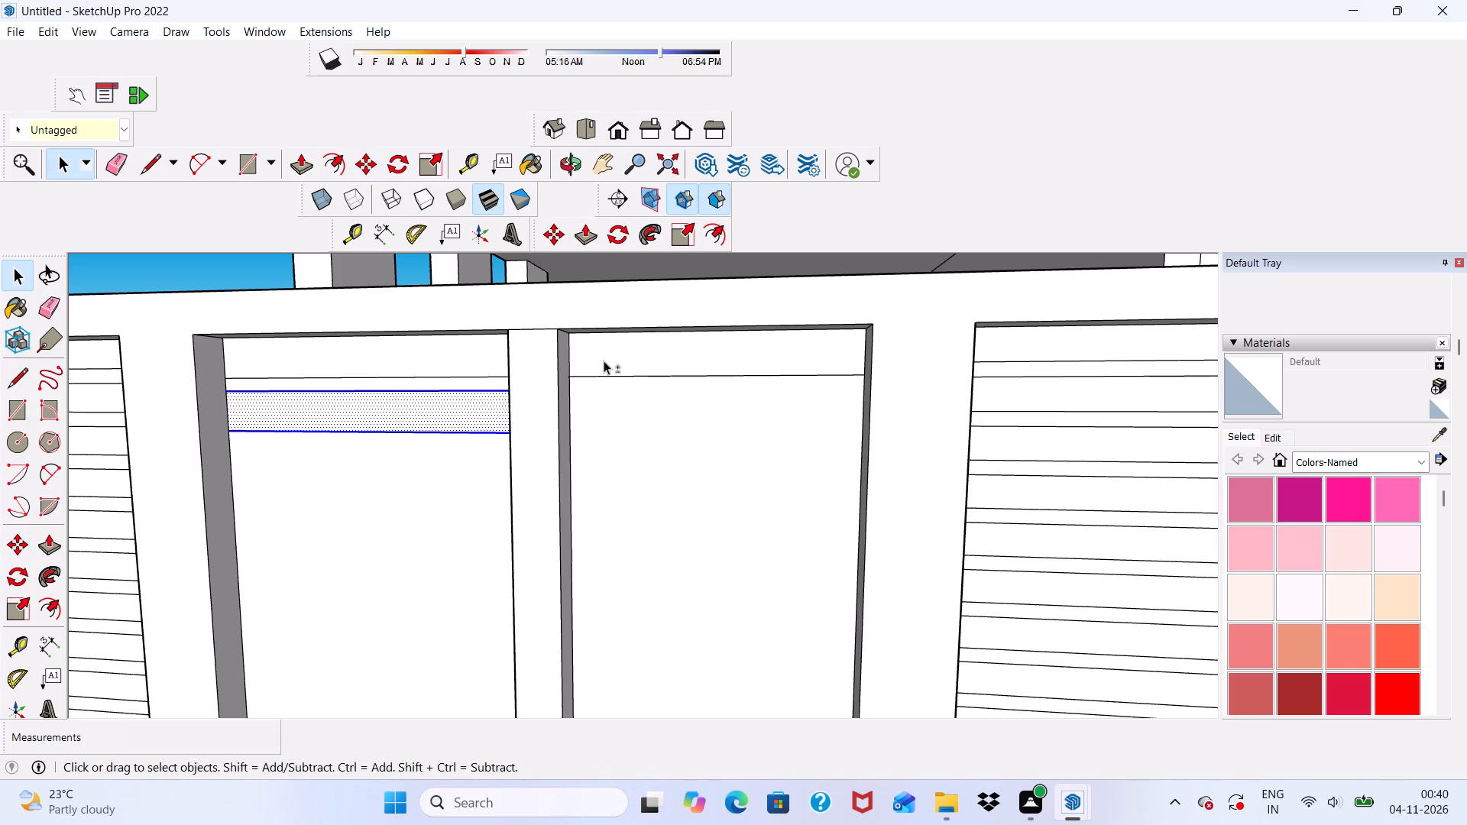
{"action": "key", "text": "shift+asterisk"}
Copy the top strip of the middle panel nearer the wide pier 4" down and array it 15 times.
{"action": "scroll", "coordinate": [569, 375], "scroll_direction": "up", "scroll_amount": 1}
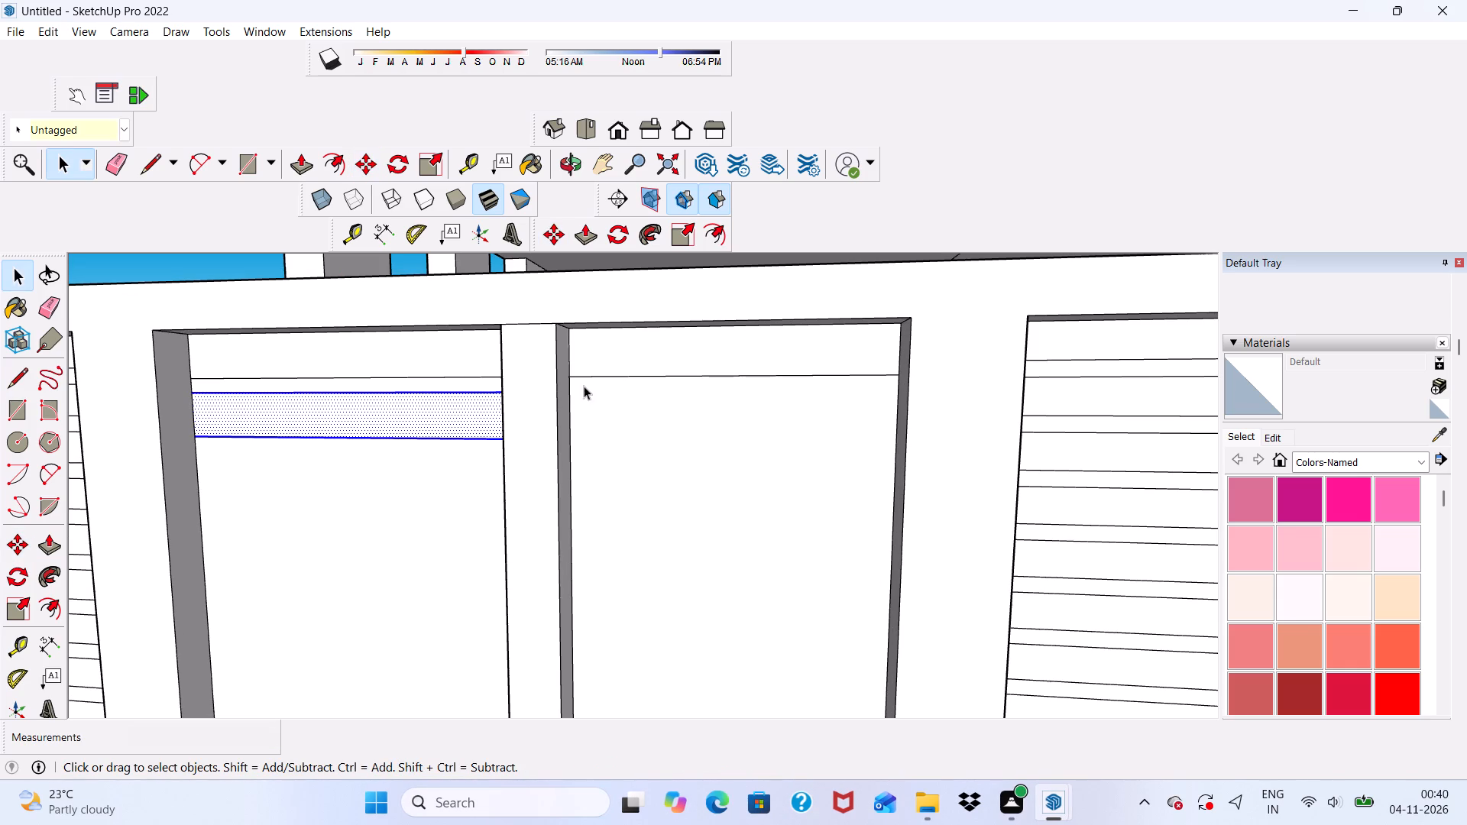
{"action": "left_click", "coordinate": [653, 335]}
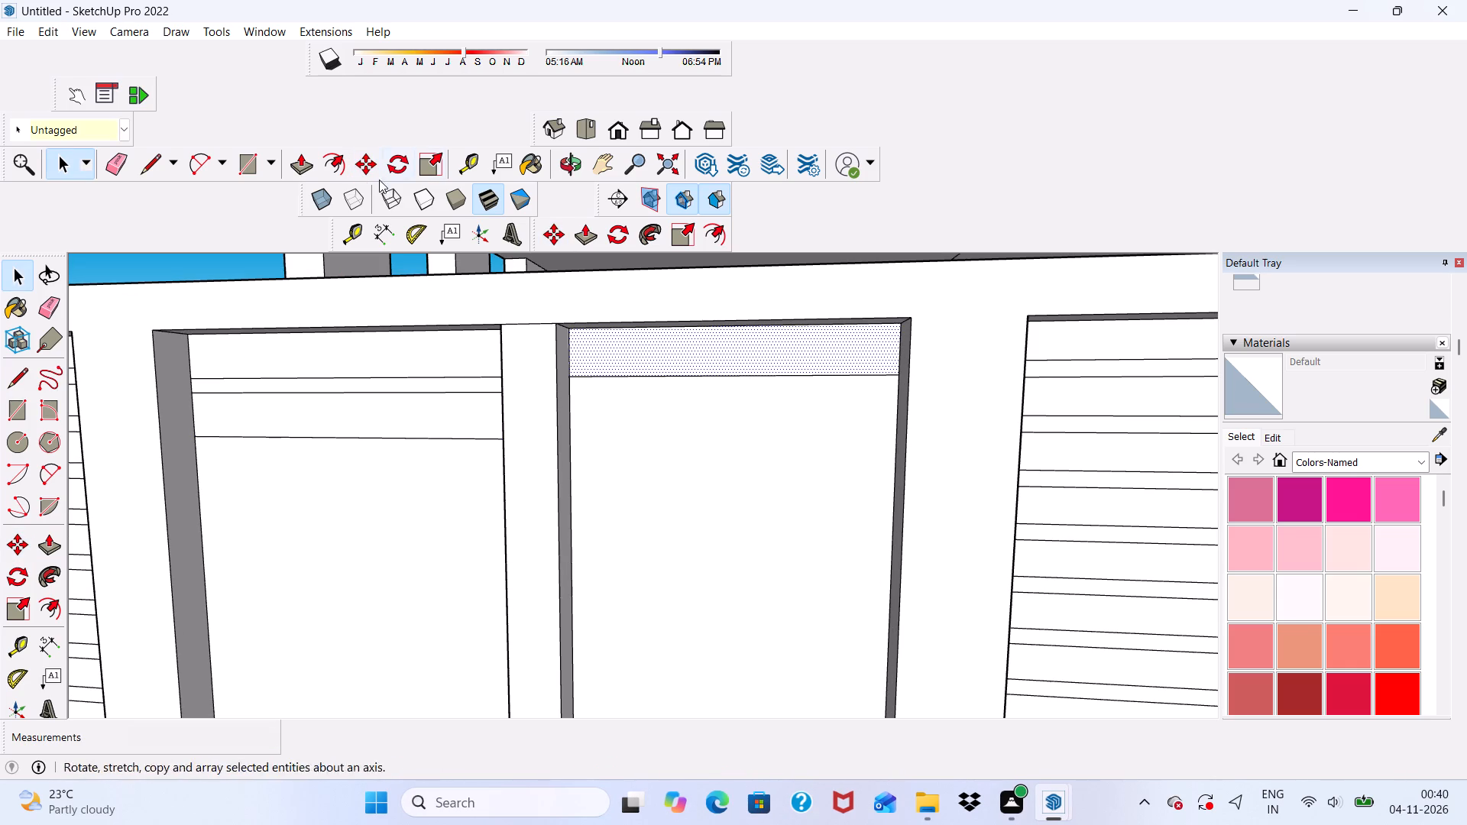
{"action": "left_click", "coordinate": [364, 172]}
{"action": "left_click", "coordinate": [601, 357]}
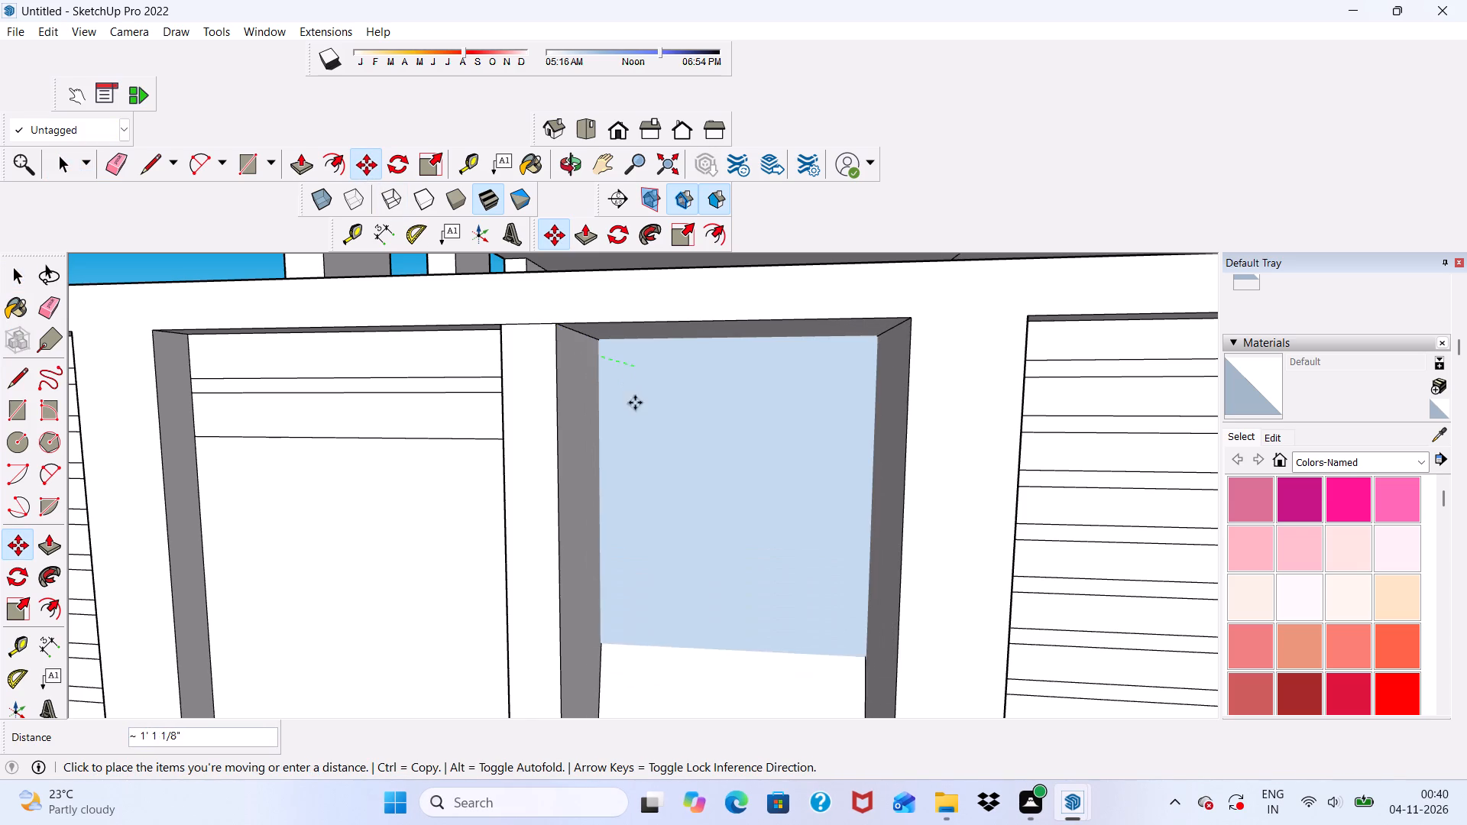
{"action": "scroll", "coordinate": [353, 464], "scroll_direction": "down", "scroll_amount": 3}
{"action": "scroll", "coordinate": [427, 488], "scroll_direction": "down", "scroll_amount": 3}
{"action": "scroll", "coordinate": [546, 513], "scroll_direction": "down", "scroll_amount": 1}
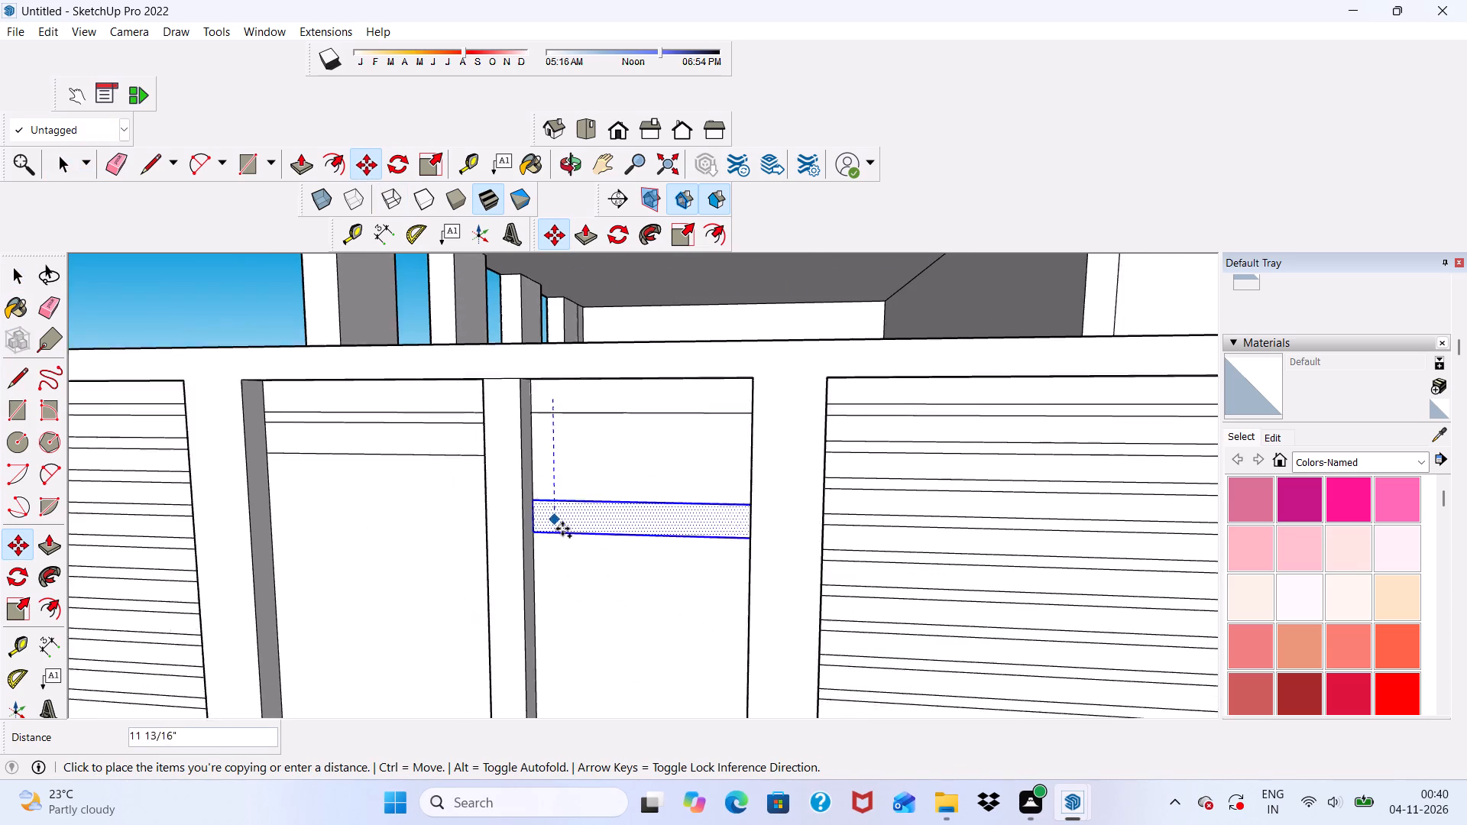
{"action": "scroll", "coordinate": [562, 529], "scroll_direction": "down", "scroll_amount": 2}
{"action": "scroll", "coordinate": [542, 504], "scroll_direction": "up", "scroll_amount": 5}
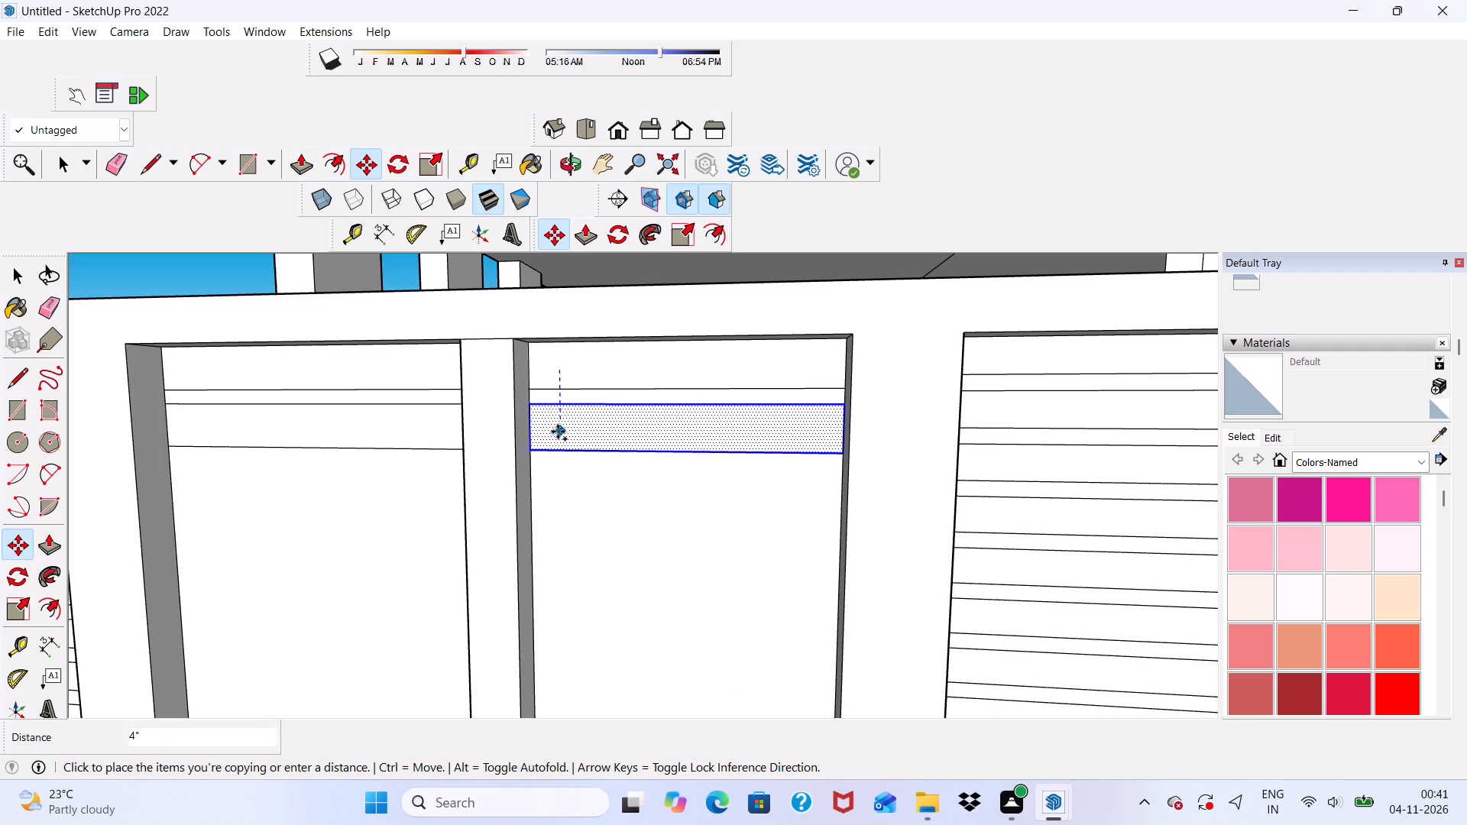
{"action": "left_click", "coordinate": [560, 432]}
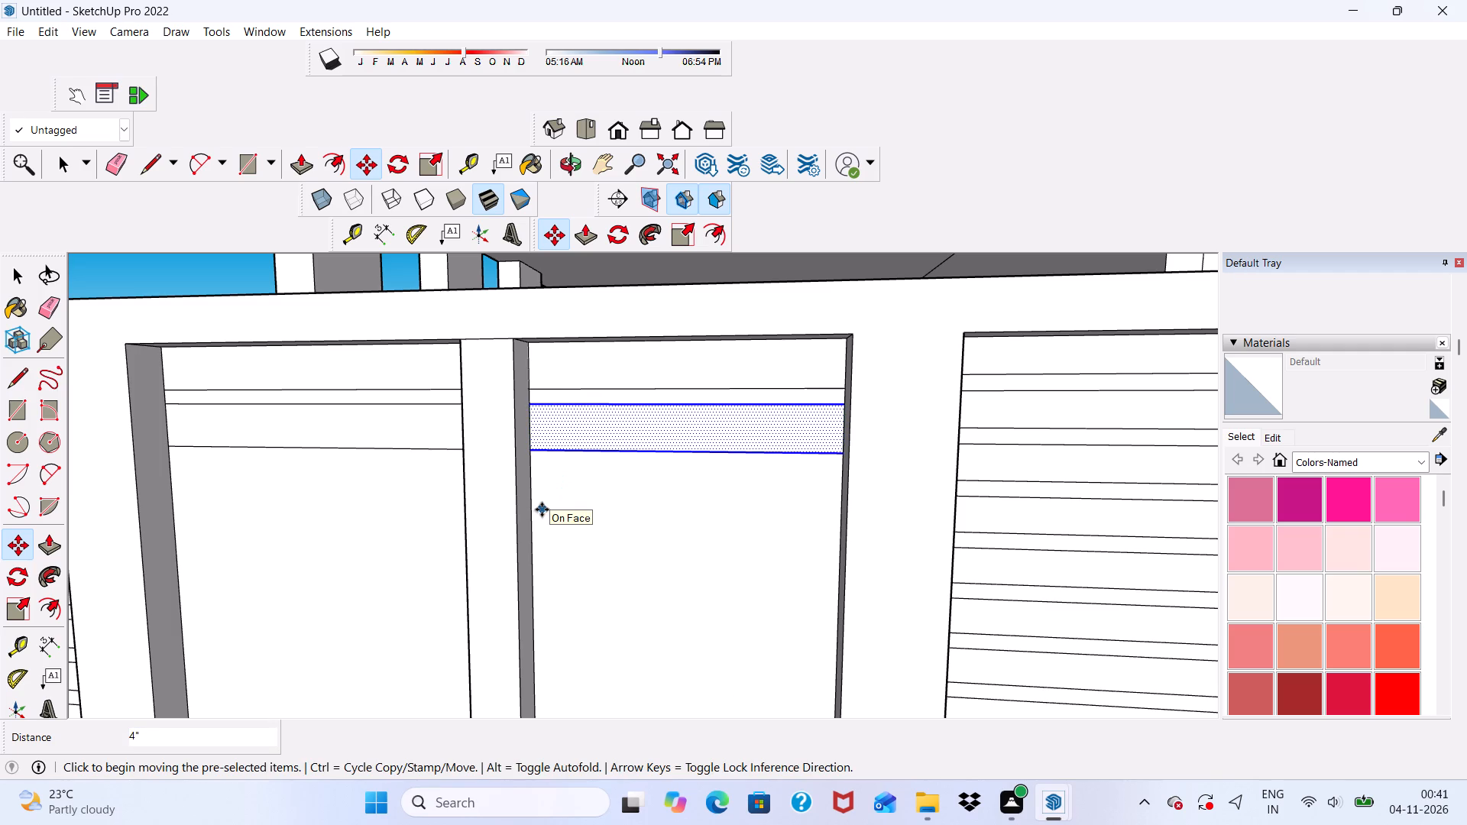
{"action": "key", "text": "shift+asterisk"}
{"action": "type", "text": "15"}
{"action": "key", "text": "Return"}
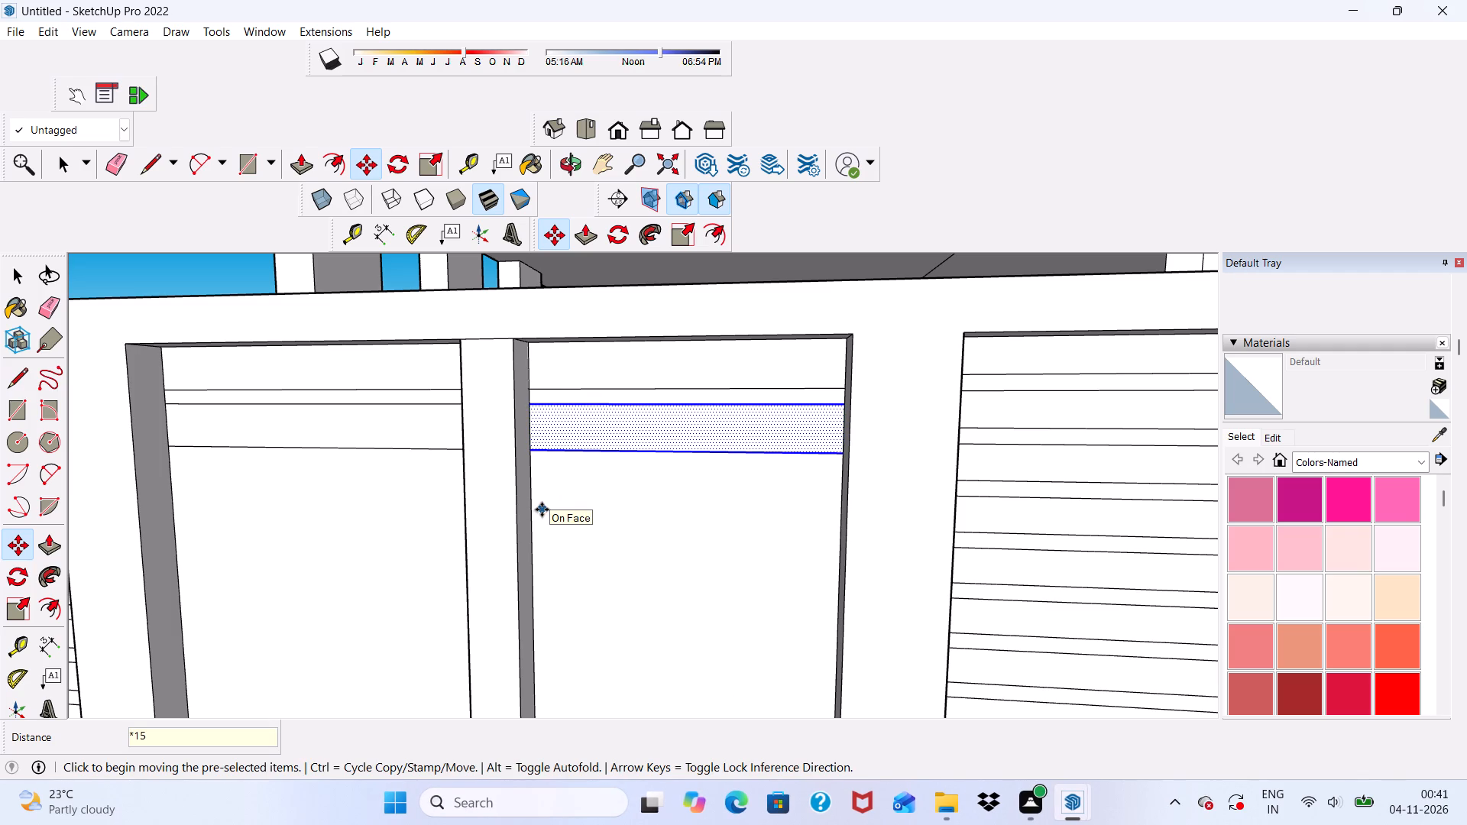
Copy the second strip of the middle panel farther from the wide pier about 4" down and array it 15 times.
{"action": "scroll", "coordinate": [510, 599], "scroll_direction": "down", "scroll_amount": 16}
{"action": "scroll", "coordinate": [641, 504], "scroll_direction": "up", "scroll_amount": 9}
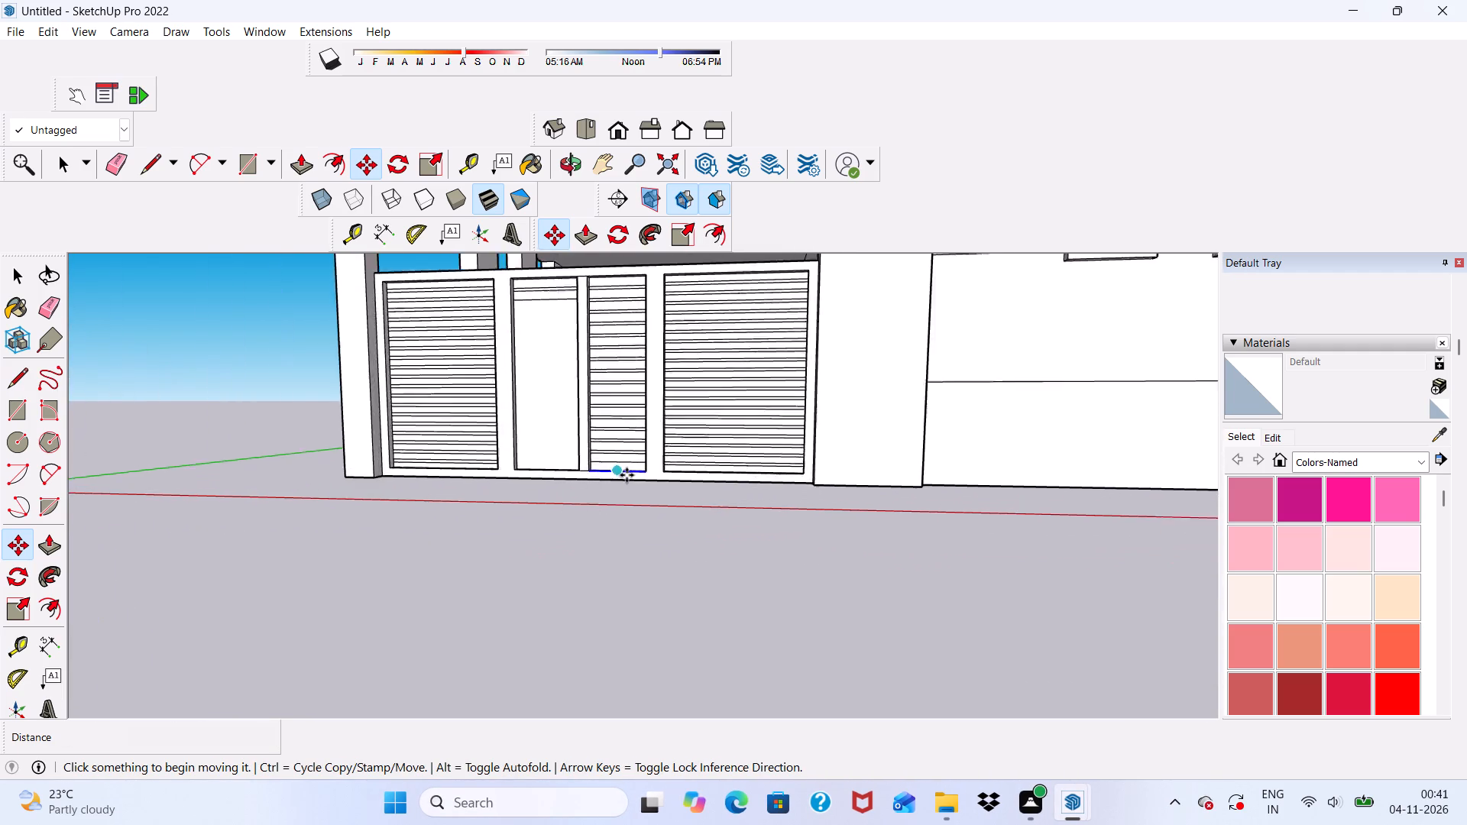
{"action": "scroll", "coordinate": [627, 475], "scroll_direction": "up", "scroll_amount": 3}
{"action": "middle_click_drag", "start_coordinate": [614, 492], "coordinate": [693, 599]}
{"action": "scroll", "coordinate": [618, 529], "scroll_direction": "down", "scroll_amount": 5}
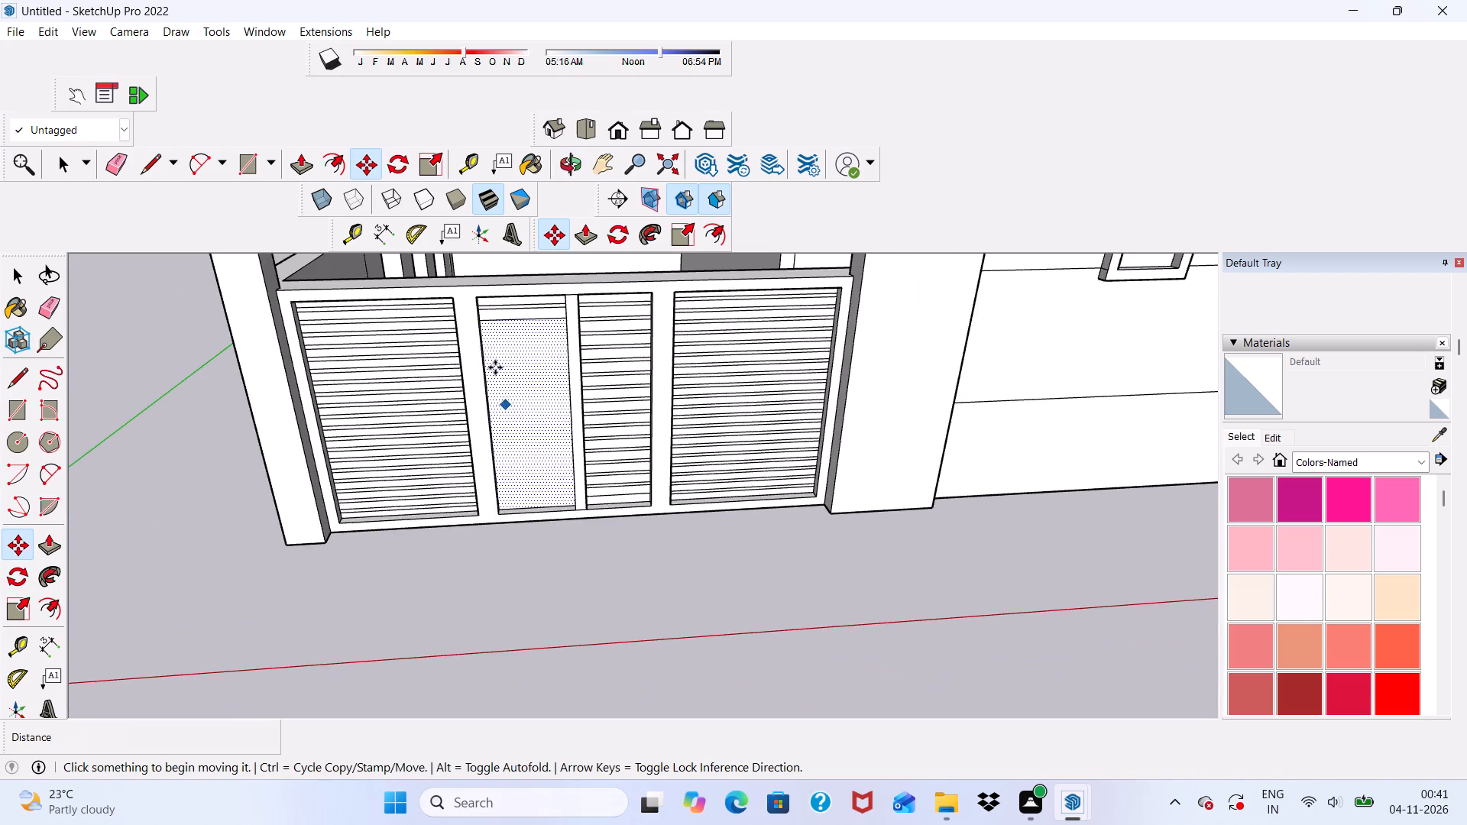
{"action": "scroll", "coordinate": [510, 299], "scroll_direction": "up", "scroll_amount": 10}
{"action": "left_click", "coordinate": [510, 341]}
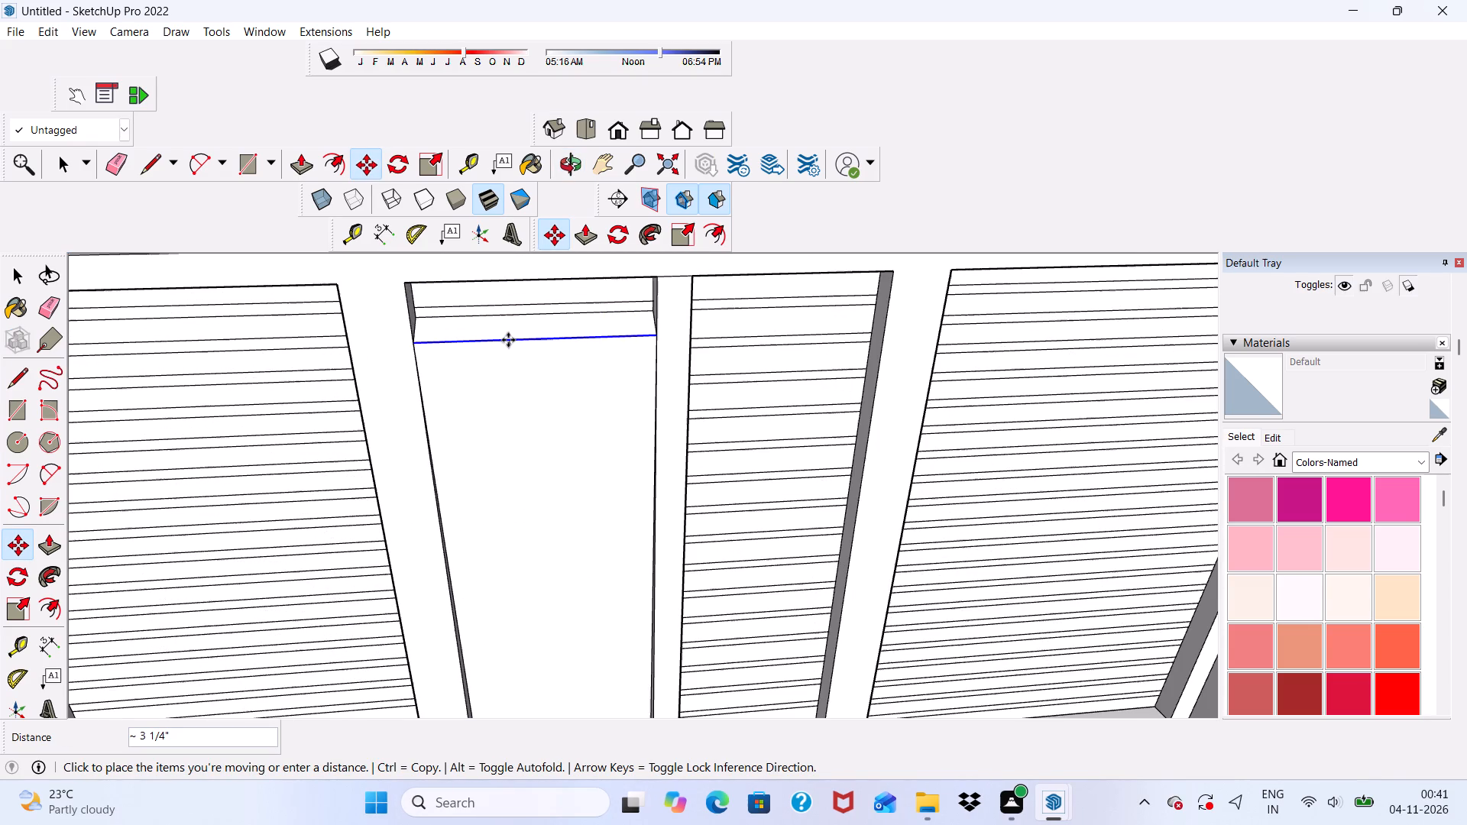
{"action": "key", "text": "space"}
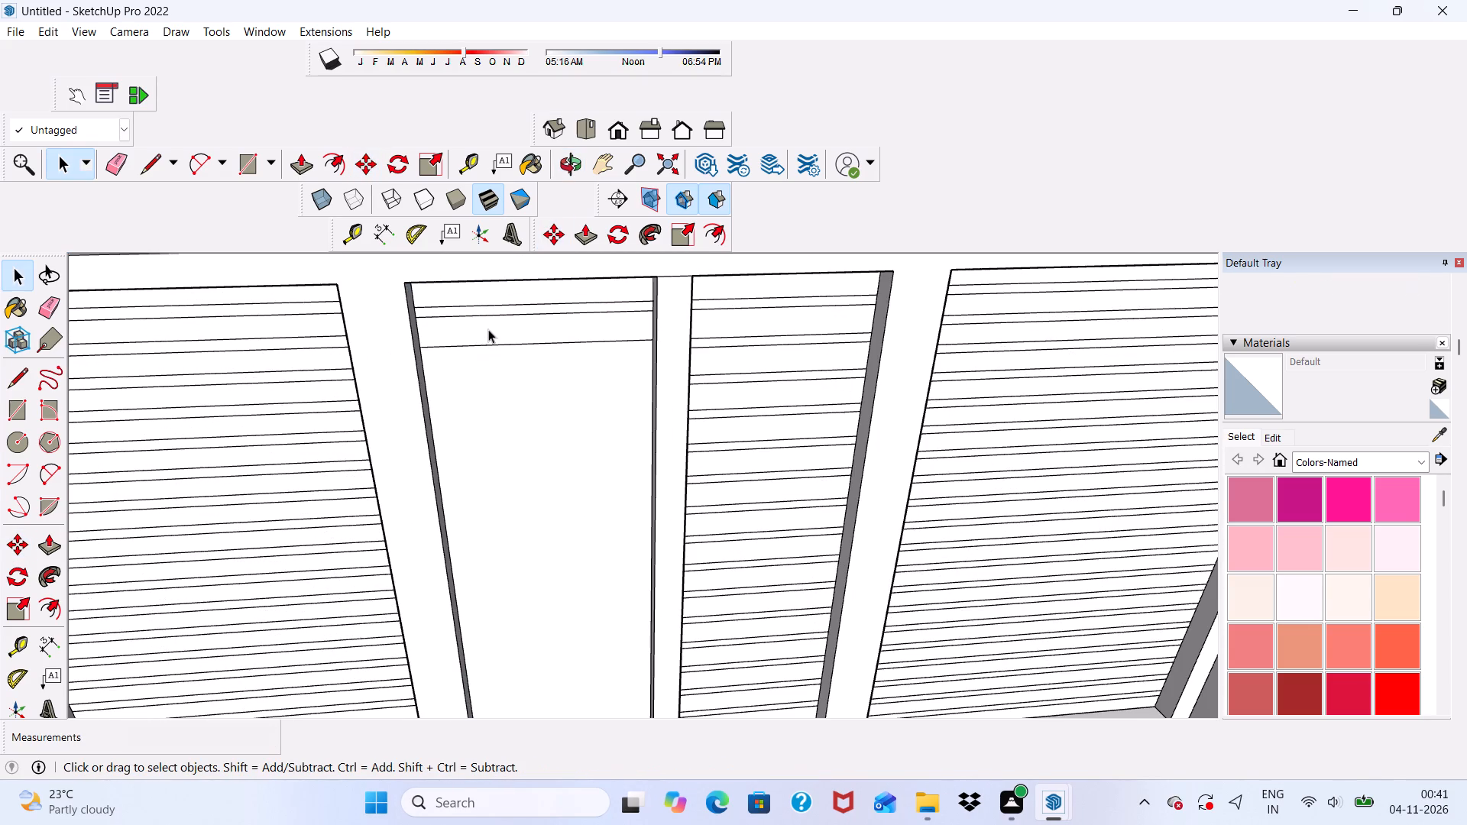
{"action": "double_click", "coordinate": [490, 329]}
{"action": "left_click", "coordinate": [361, 167]}
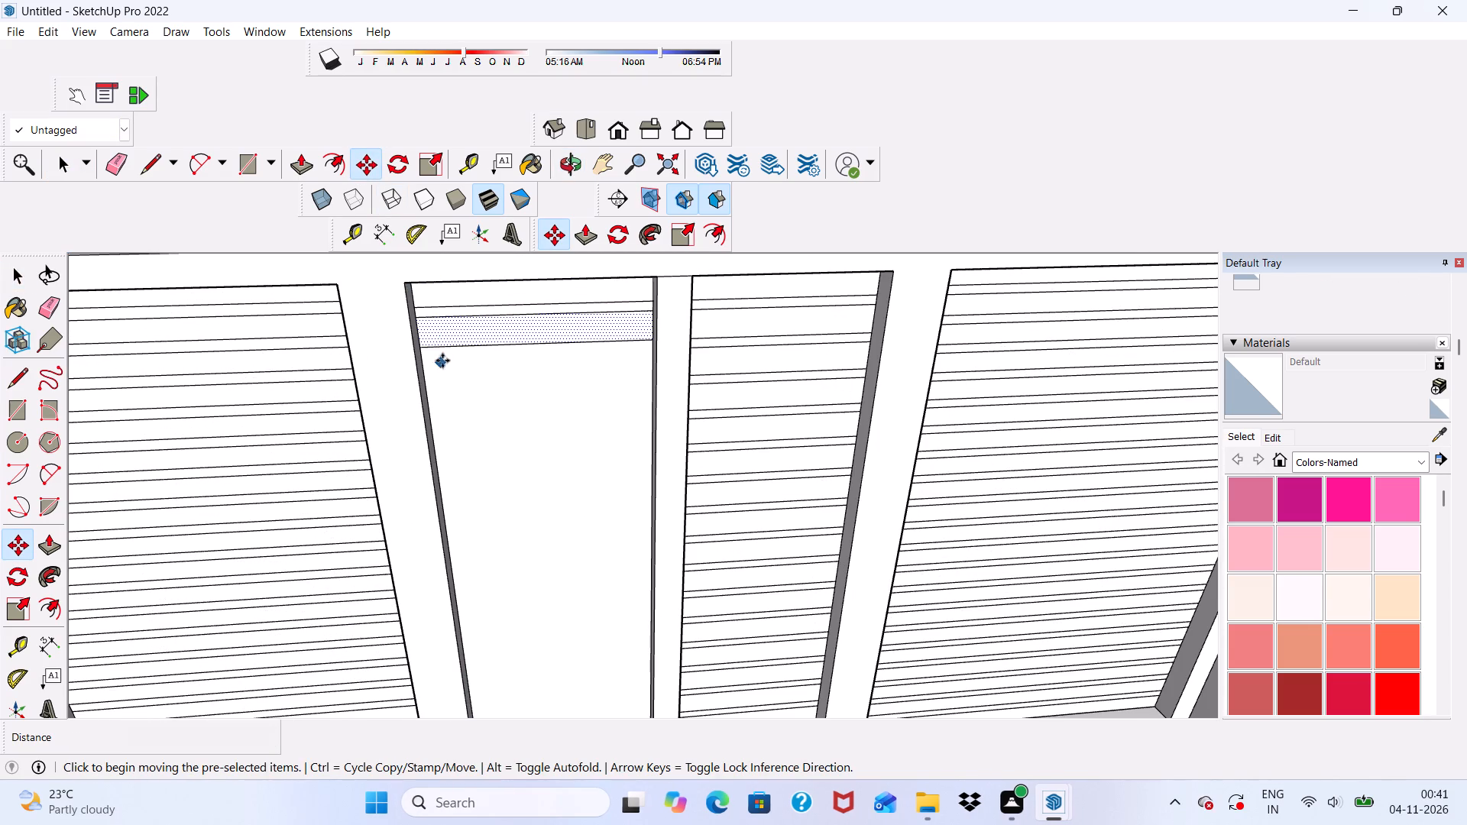
{"action": "left_click", "coordinate": [449, 343]}
{"action": "scroll", "coordinate": [458, 374], "scroll_direction": "up", "scroll_amount": 2}
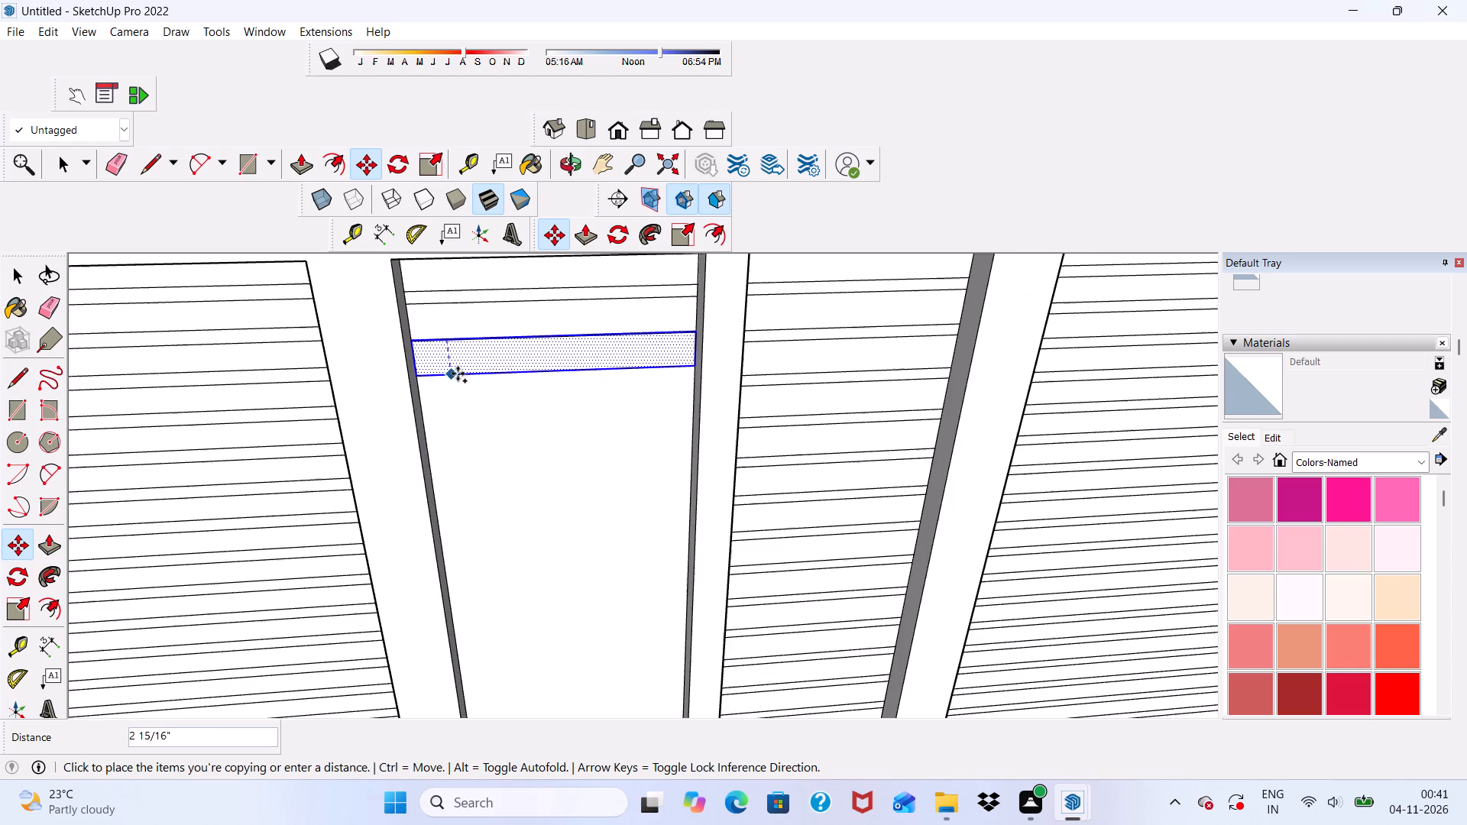
{"action": "scroll", "coordinate": [473, 425], "scroll_direction": "up", "scroll_amount": 3}
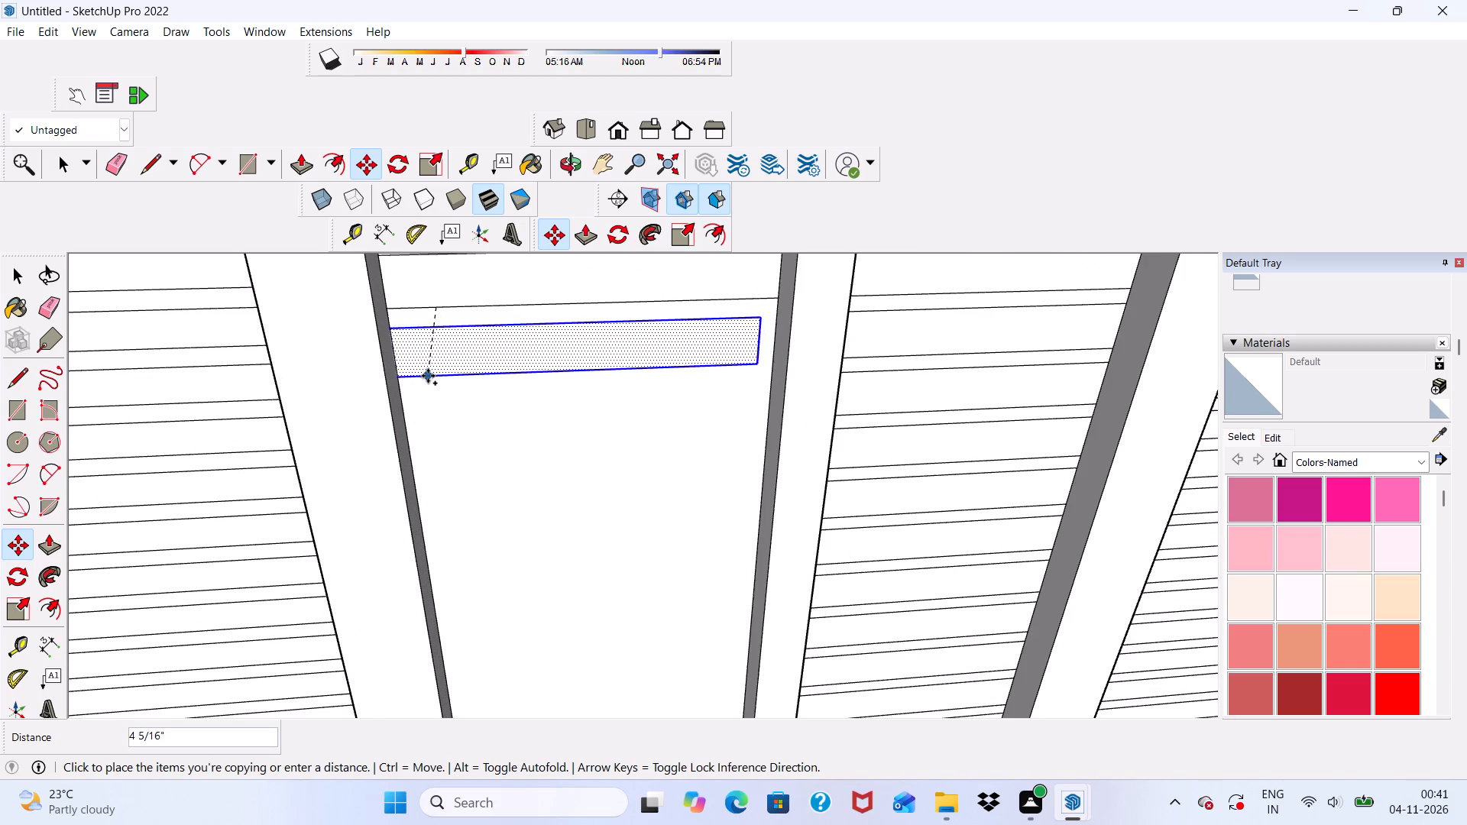
{"action": "left_click", "coordinate": [436, 374]}
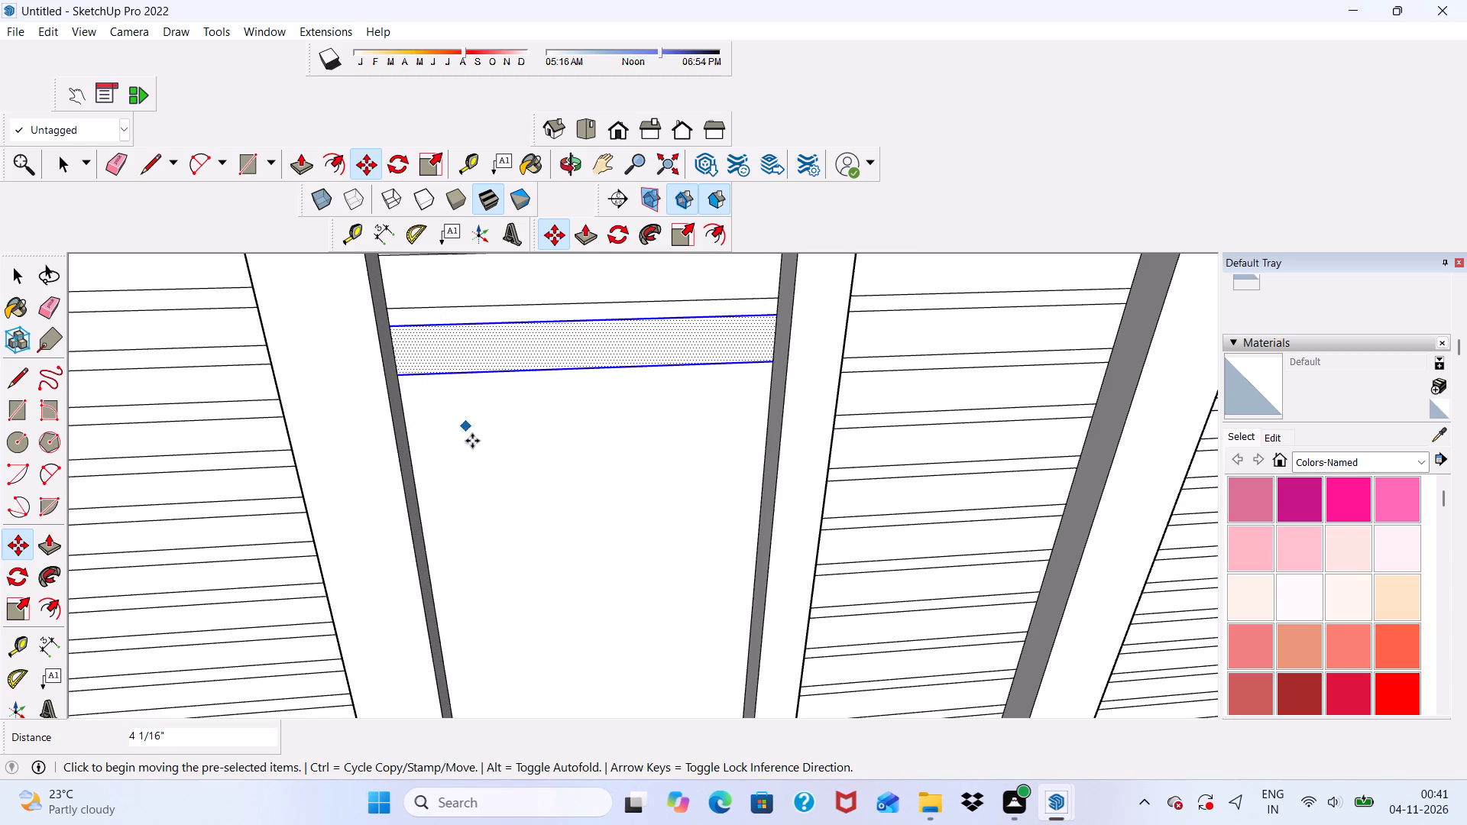
{"action": "key", "text": "shift+asterisk"}
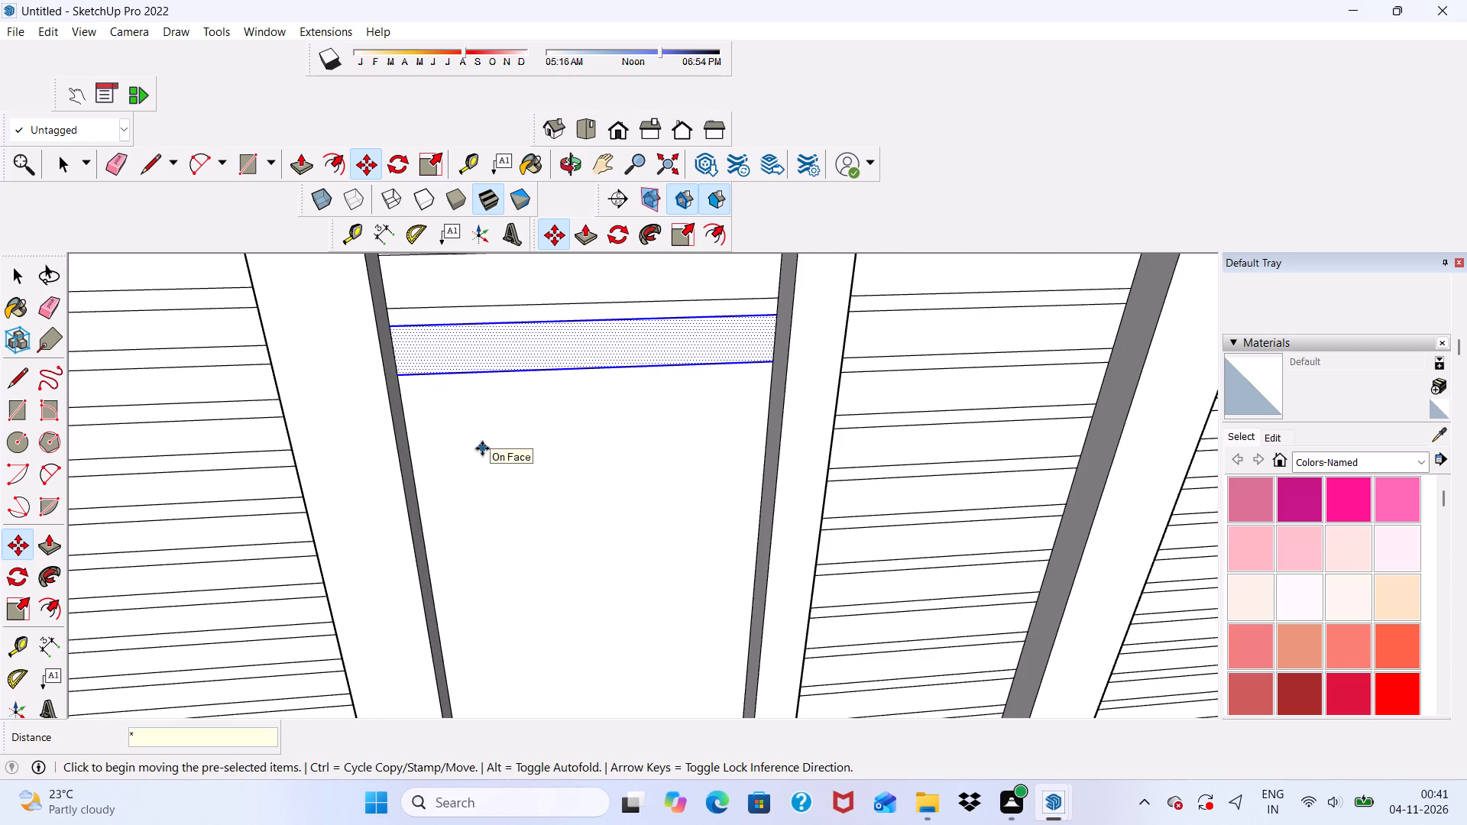
{"action": "type", "text": "15"}
{"action": "key", "text": "Return"}
Erase the surplus slat edge just above the base of the middle panel farther from the wide pier.
{"action": "scroll", "coordinate": [494, 406], "scroll_direction": "down", "scroll_amount": 10}
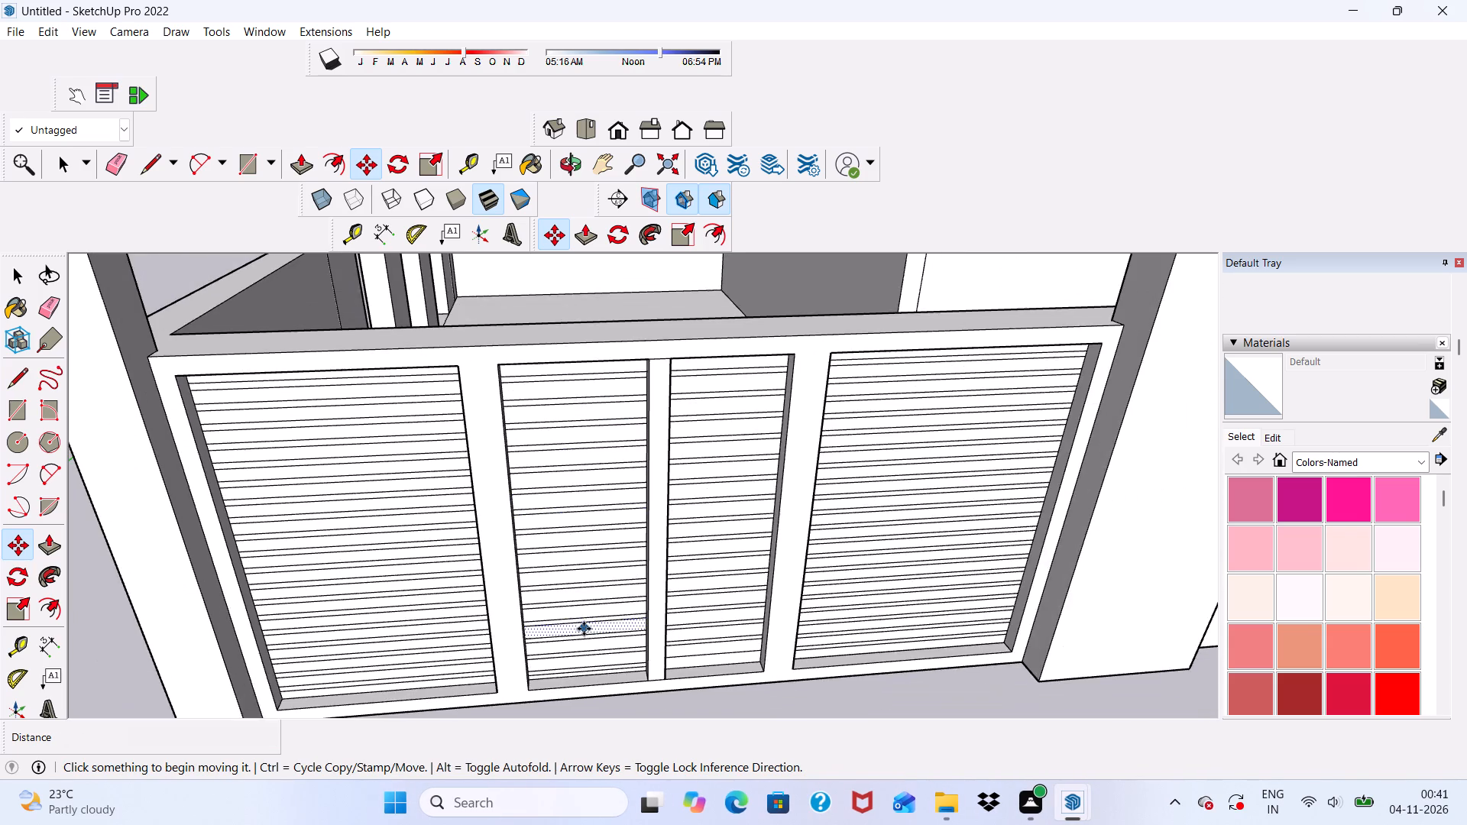
{"action": "middle_click_drag", "start_coordinate": [584, 629], "coordinate": [567, 619]}
{"action": "scroll", "coordinate": [572, 678], "scroll_direction": "up", "scroll_amount": 6}
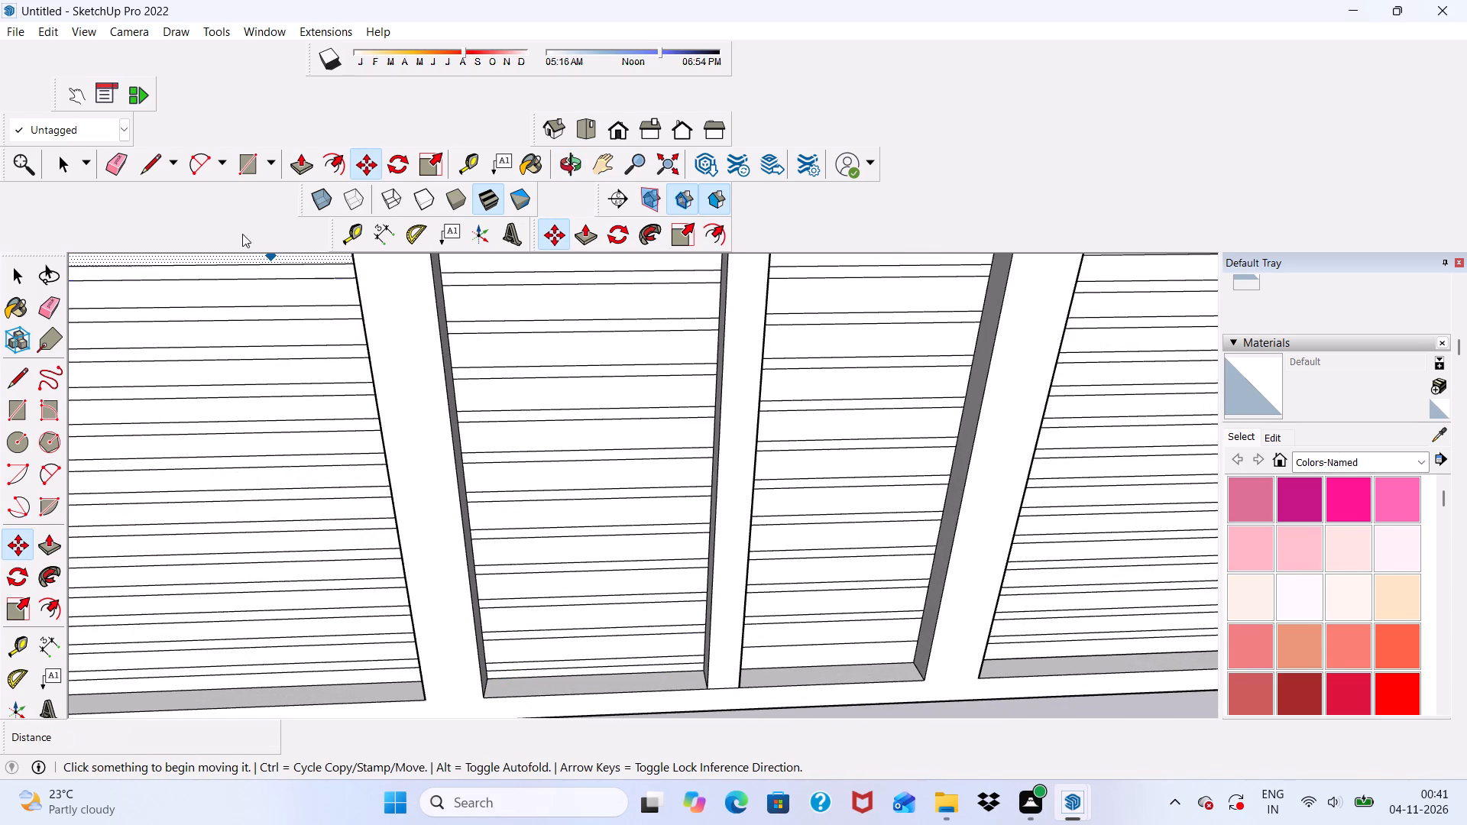
{"action": "left_click", "coordinate": [108, 157]}
{"action": "scroll", "coordinate": [520, 665], "scroll_direction": "up", "scroll_amount": 3}
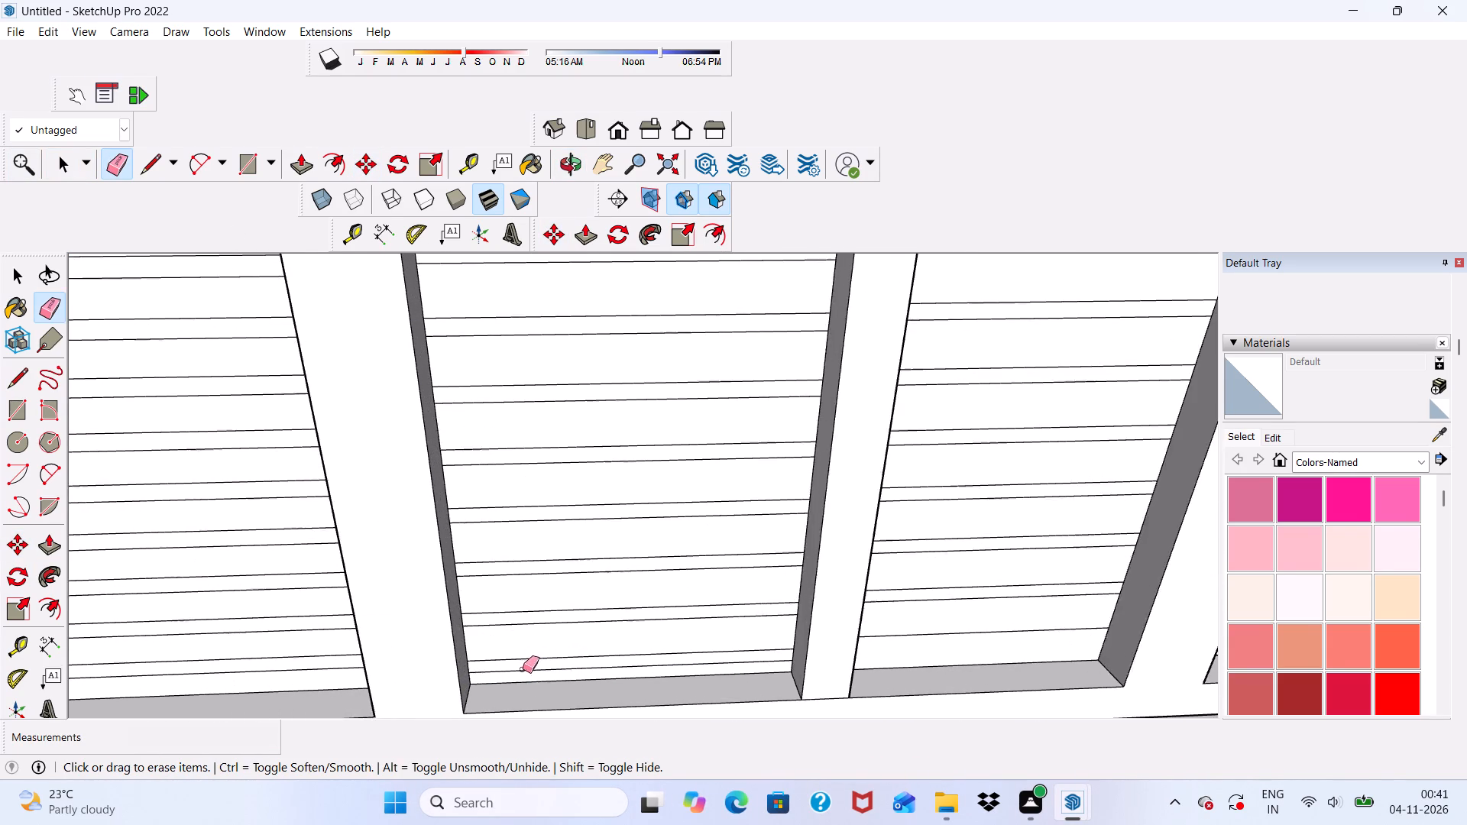
{"action": "scroll", "coordinate": [523, 669], "scroll_direction": "up", "scroll_amount": 7}
{"action": "left_click", "coordinate": [524, 662]}
{"action": "scroll", "coordinate": [520, 655], "scroll_direction": "down", "scroll_amount": 5}
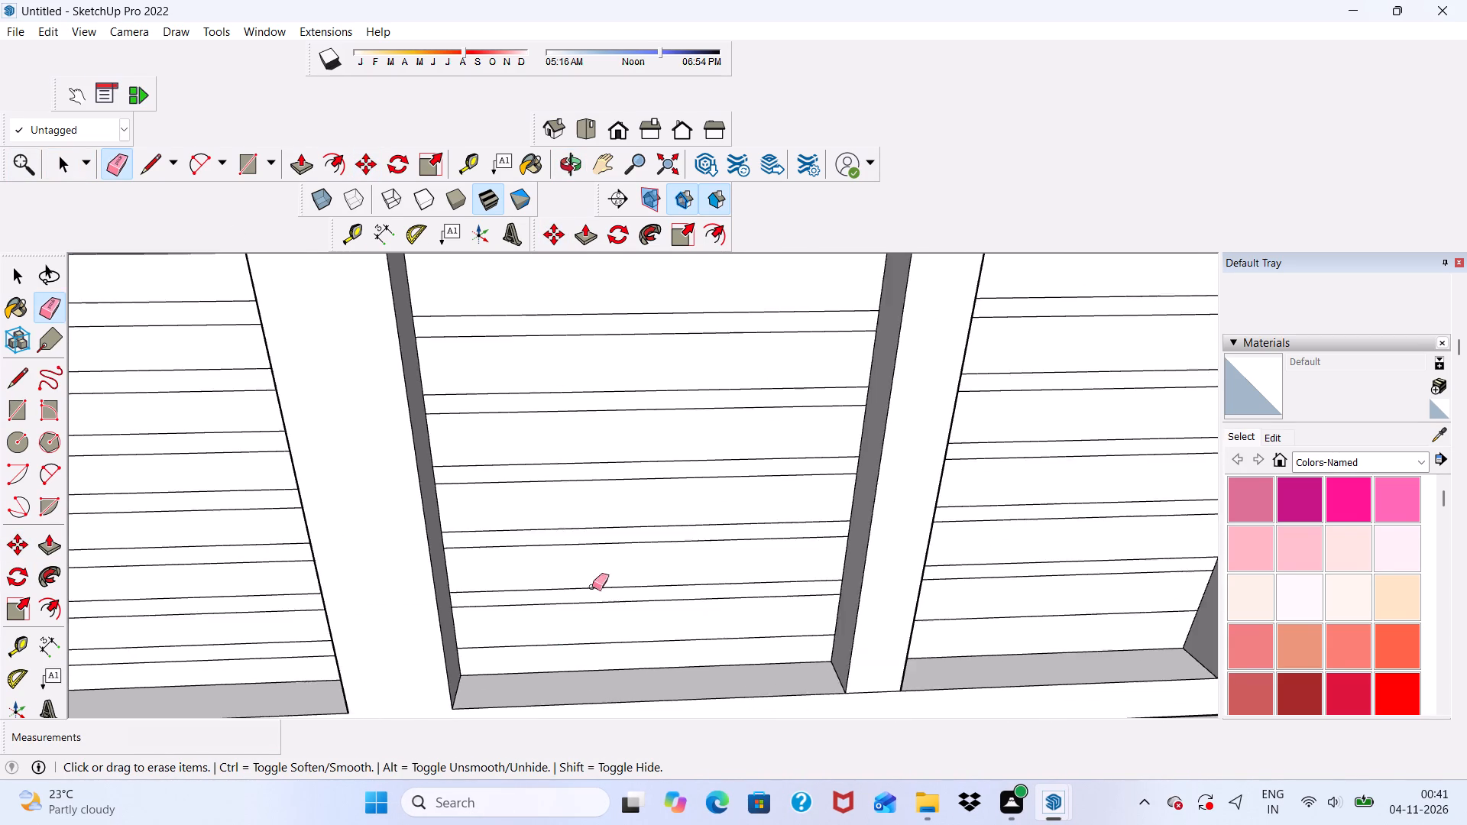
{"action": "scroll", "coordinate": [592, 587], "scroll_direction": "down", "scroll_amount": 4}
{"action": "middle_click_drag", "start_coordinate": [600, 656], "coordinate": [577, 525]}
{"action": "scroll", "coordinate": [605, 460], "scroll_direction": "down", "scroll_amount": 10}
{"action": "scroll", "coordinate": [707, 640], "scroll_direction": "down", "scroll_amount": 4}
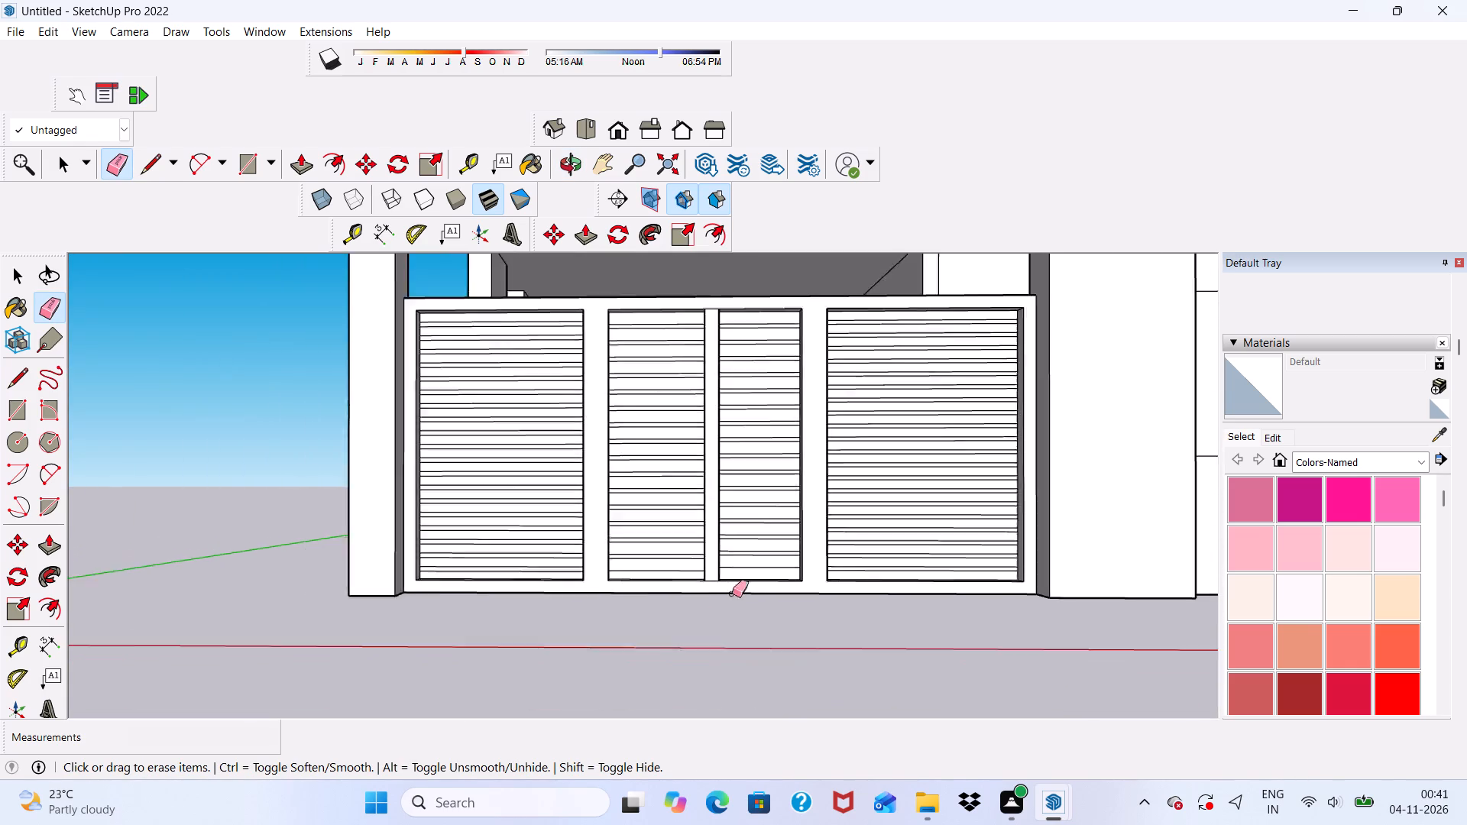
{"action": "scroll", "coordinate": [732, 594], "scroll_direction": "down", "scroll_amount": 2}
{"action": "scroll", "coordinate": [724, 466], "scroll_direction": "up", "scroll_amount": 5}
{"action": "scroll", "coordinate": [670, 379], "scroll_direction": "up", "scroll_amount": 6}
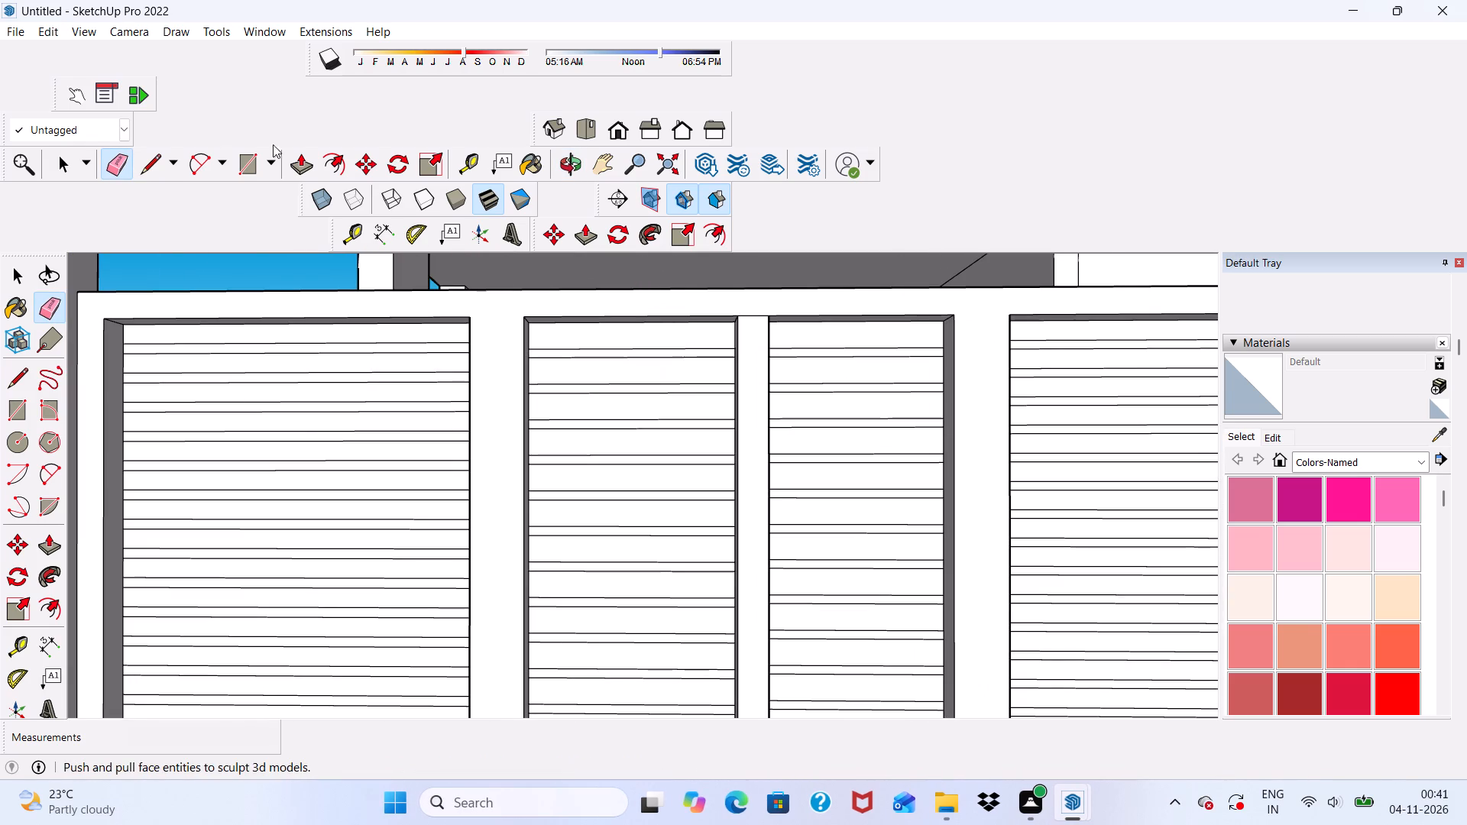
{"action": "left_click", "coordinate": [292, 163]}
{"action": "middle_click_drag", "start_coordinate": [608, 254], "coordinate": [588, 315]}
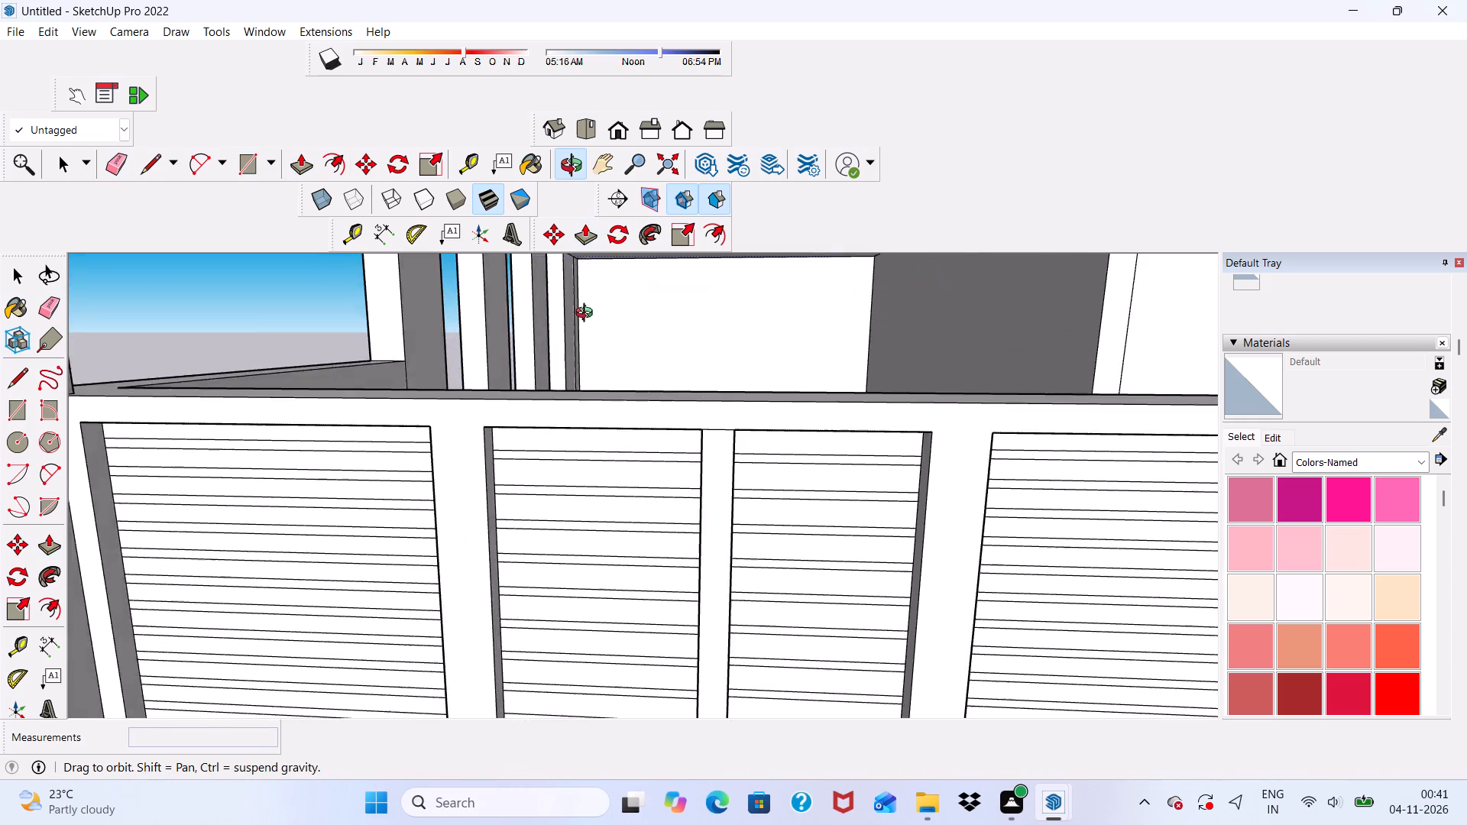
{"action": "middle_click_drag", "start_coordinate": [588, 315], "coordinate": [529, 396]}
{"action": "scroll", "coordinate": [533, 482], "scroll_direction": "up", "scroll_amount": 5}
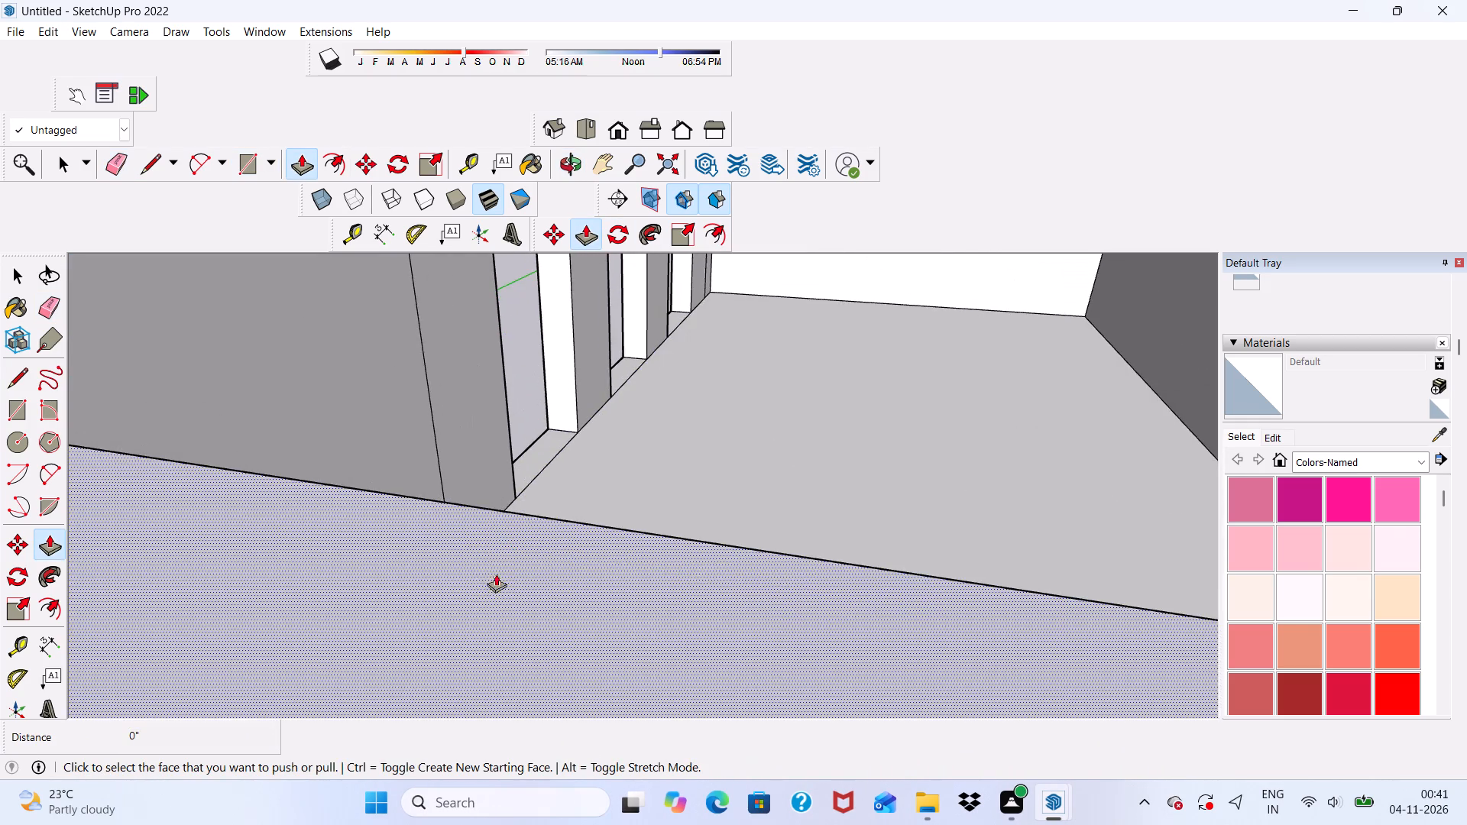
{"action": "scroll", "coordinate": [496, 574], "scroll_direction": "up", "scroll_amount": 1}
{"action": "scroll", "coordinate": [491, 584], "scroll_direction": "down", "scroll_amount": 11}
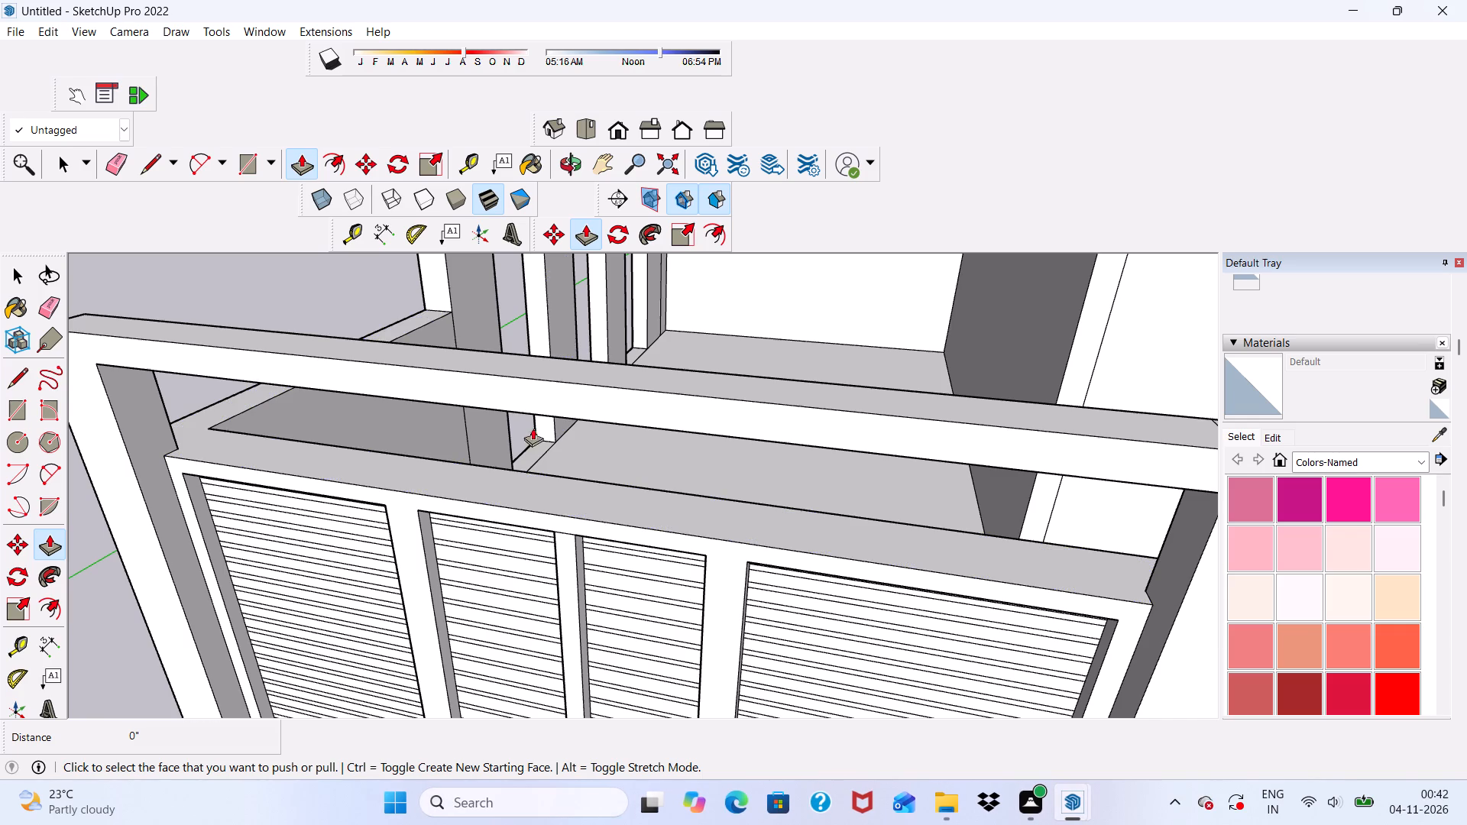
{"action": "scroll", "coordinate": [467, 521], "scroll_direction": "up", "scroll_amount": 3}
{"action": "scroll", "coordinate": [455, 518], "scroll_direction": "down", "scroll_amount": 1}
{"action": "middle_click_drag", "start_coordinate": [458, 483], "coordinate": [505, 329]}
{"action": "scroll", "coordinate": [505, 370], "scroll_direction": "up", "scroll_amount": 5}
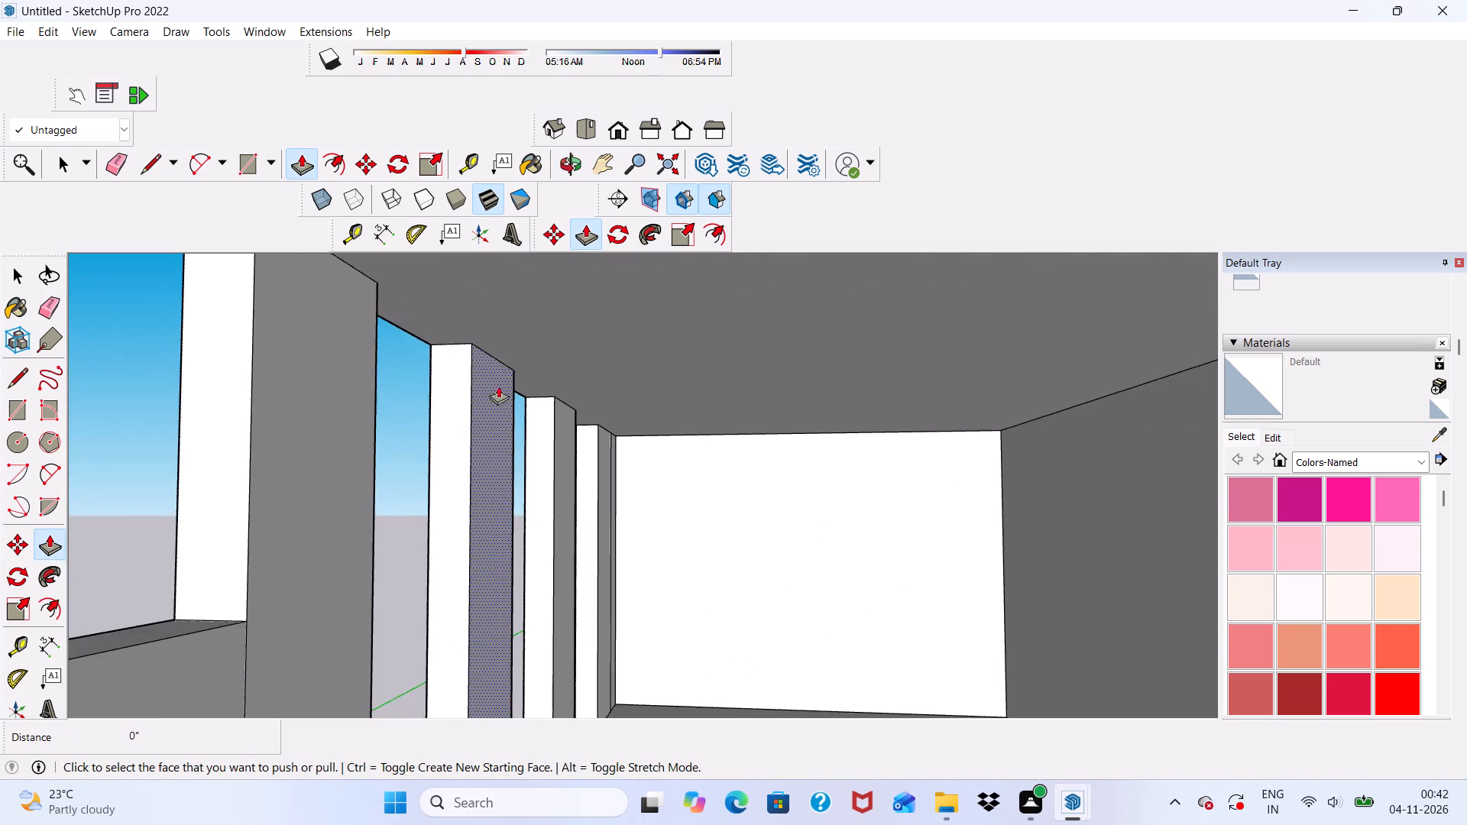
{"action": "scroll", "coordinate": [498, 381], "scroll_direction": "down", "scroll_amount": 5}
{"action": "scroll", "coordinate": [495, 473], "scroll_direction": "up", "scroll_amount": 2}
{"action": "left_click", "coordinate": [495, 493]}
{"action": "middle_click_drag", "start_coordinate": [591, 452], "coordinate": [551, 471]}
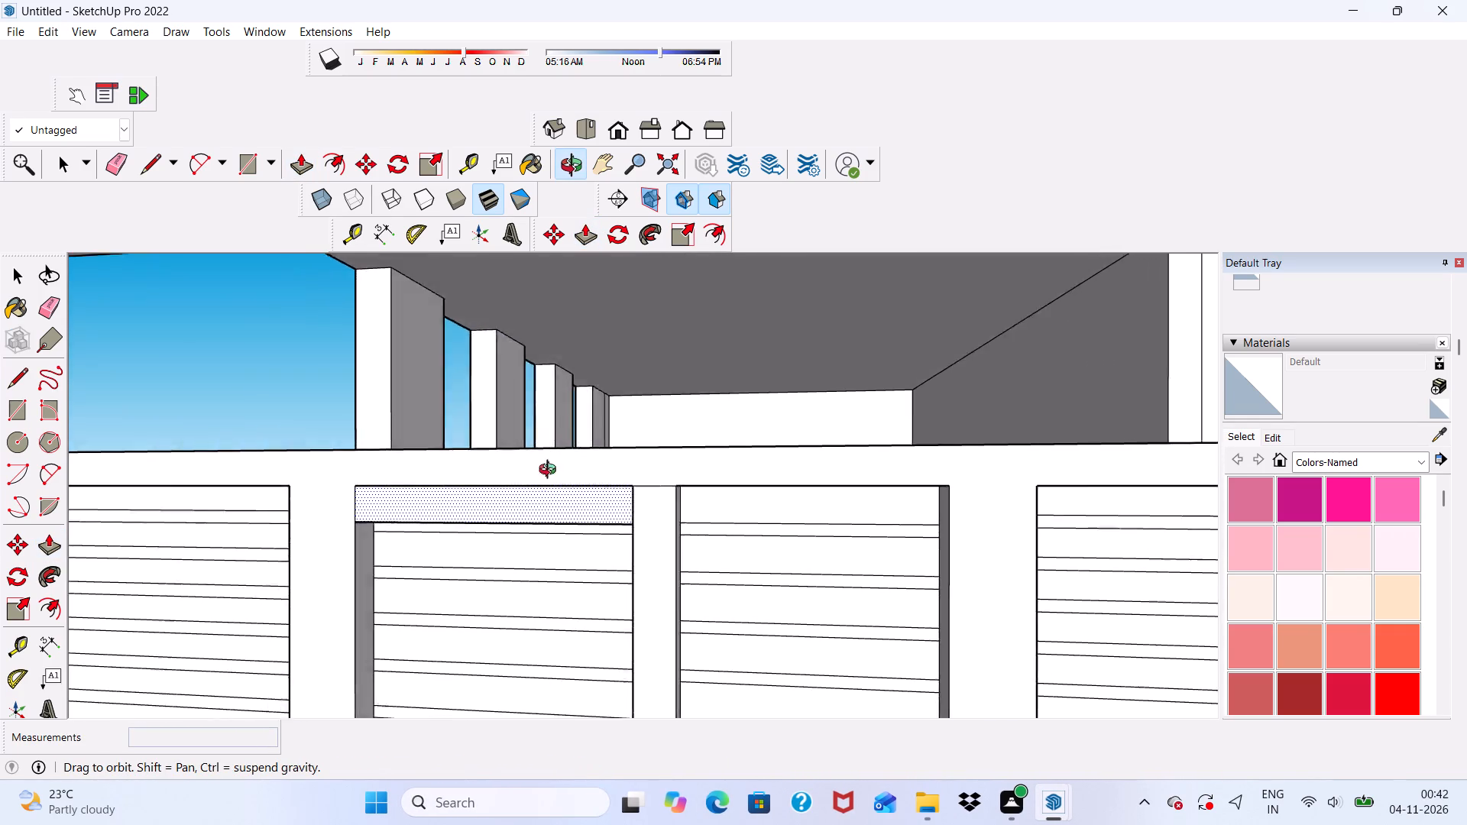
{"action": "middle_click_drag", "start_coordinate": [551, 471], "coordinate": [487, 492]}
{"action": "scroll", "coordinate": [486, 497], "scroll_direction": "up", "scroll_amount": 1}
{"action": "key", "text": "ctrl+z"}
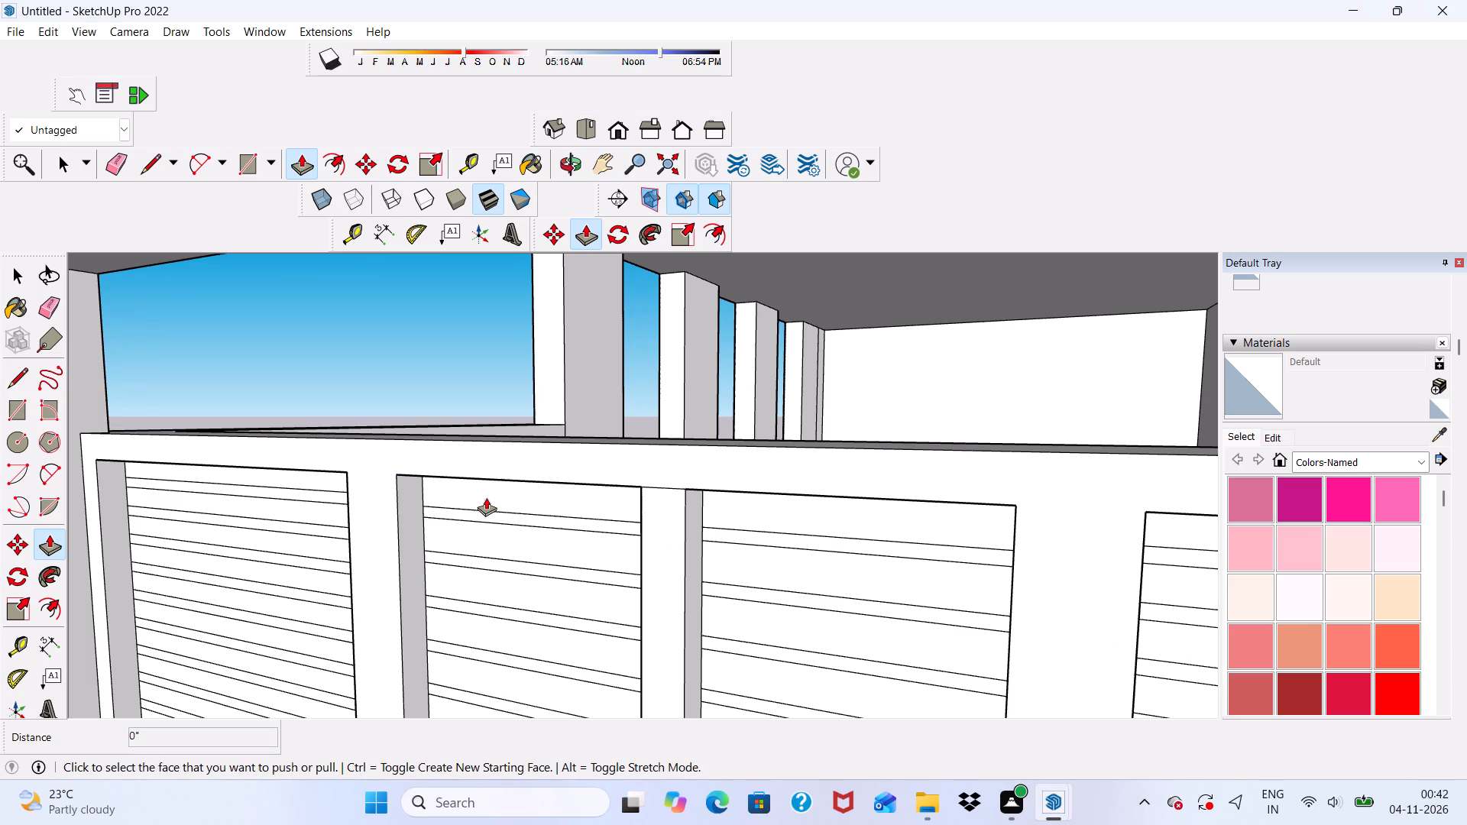
Push the topmost gap between slats in the middle panel farther from the wide pier back 9", cutting it open through the wall.
{"action": "scroll", "coordinate": [495, 463], "scroll_direction": "down", "scroll_amount": 6}
{"action": "middle_click_drag", "start_coordinate": [536, 453], "coordinate": [500, 541]}
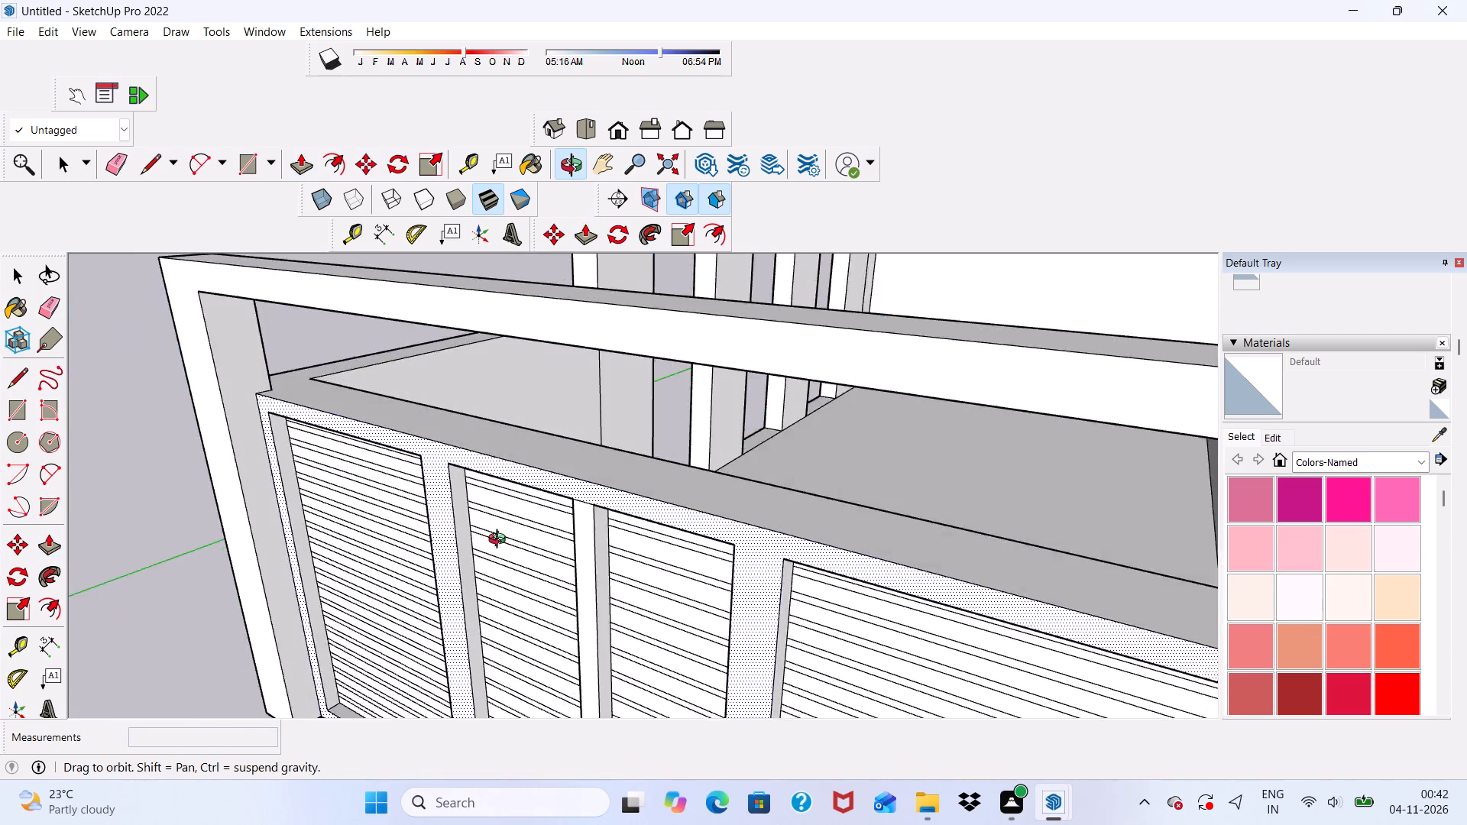
{"action": "middle_click_drag", "start_coordinate": [500, 541], "coordinate": [523, 500]}
{"action": "scroll", "coordinate": [576, 458], "scroll_direction": "up", "scroll_amount": 7}
{"action": "scroll", "coordinate": [582, 425], "scroll_direction": "down", "scroll_amount": 3}
{"action": "scroll", "coordinate": [569, 508], "scroll_direction": "up", "scroll_amount": 5}
{"action": "left_click", "coordinate": [557, 480]}
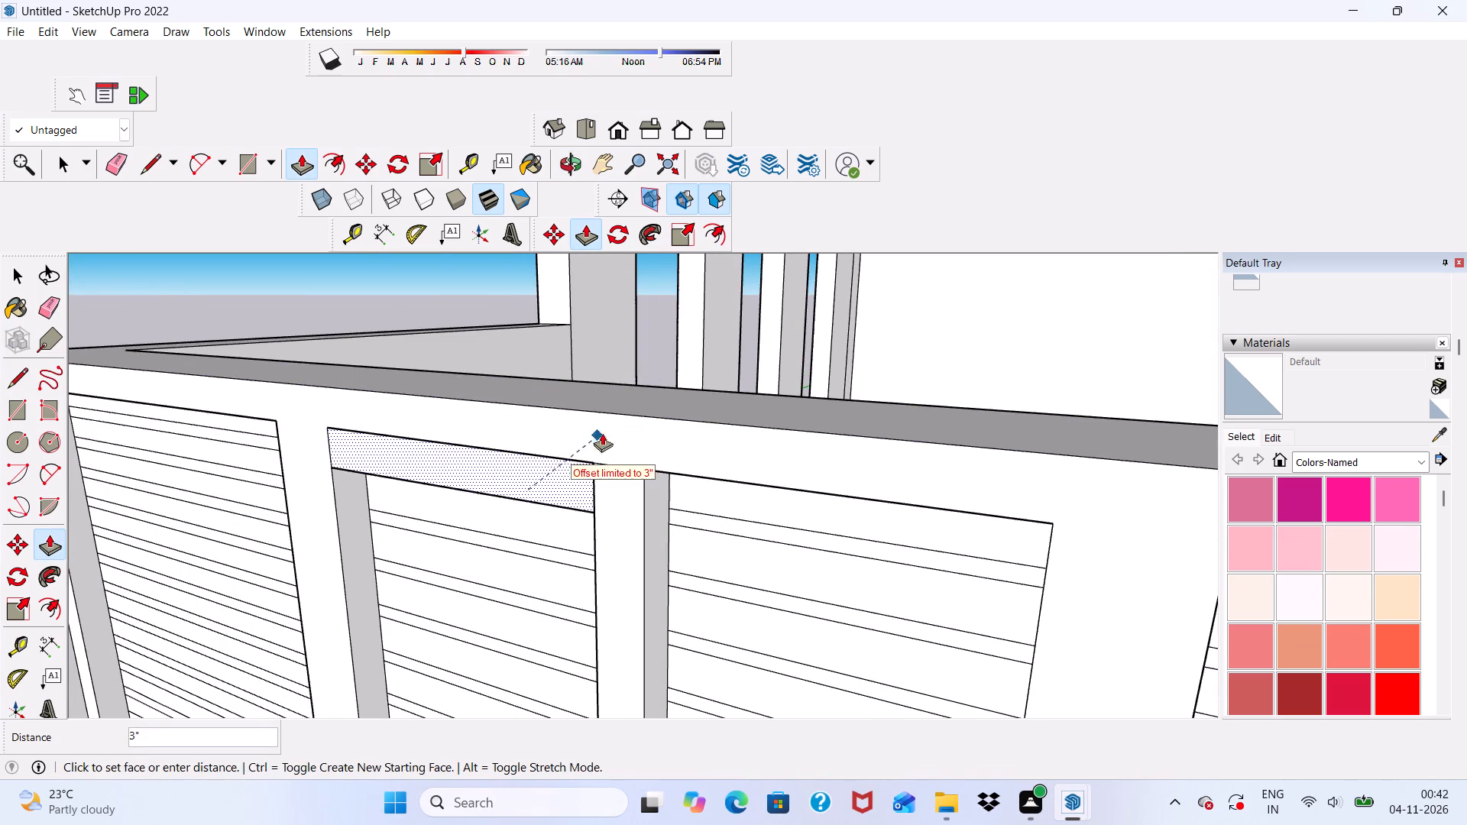
{"action": "scroll", "coordinate": [646, 400], "scroll_direction": "up", "scroll_amount": 4}
{"action": "left_click", "coordinate": [660, 385]}
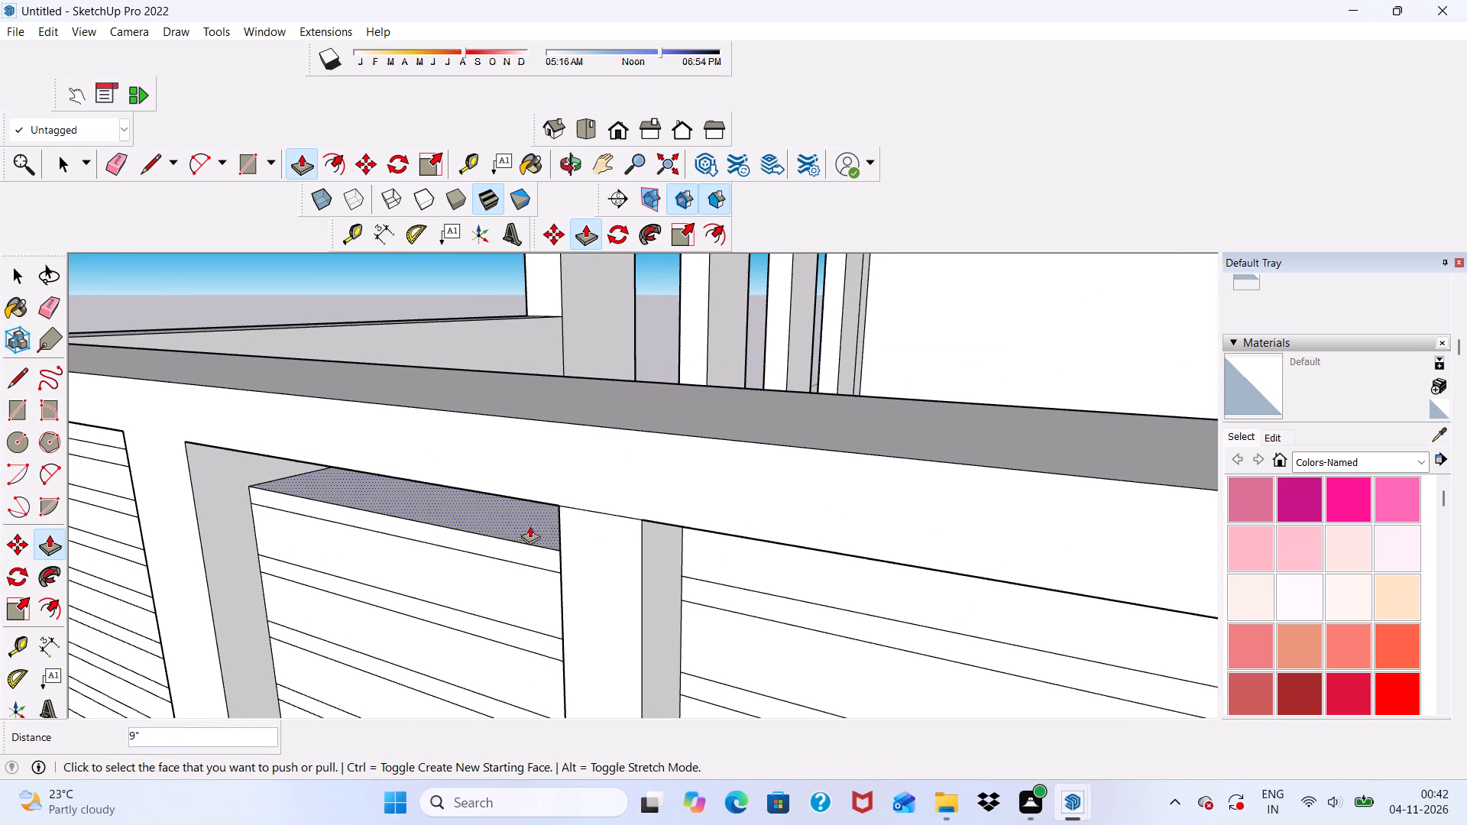
Push the second and third gaps from the top of the same middle panel back 9" to open them through the wall.
{"action": "scroll", "coordinate": [516, 539], "scroll_direction": "up", "scroll_amount": 2}
{"action": "scroll", "coordinate": [472, 590], "scroll_direction": "down", "scroll_amount": 2}
{"action": "middle_click_drag", "start_coordinate": [470, 584], "coordinate": [554, 545]}
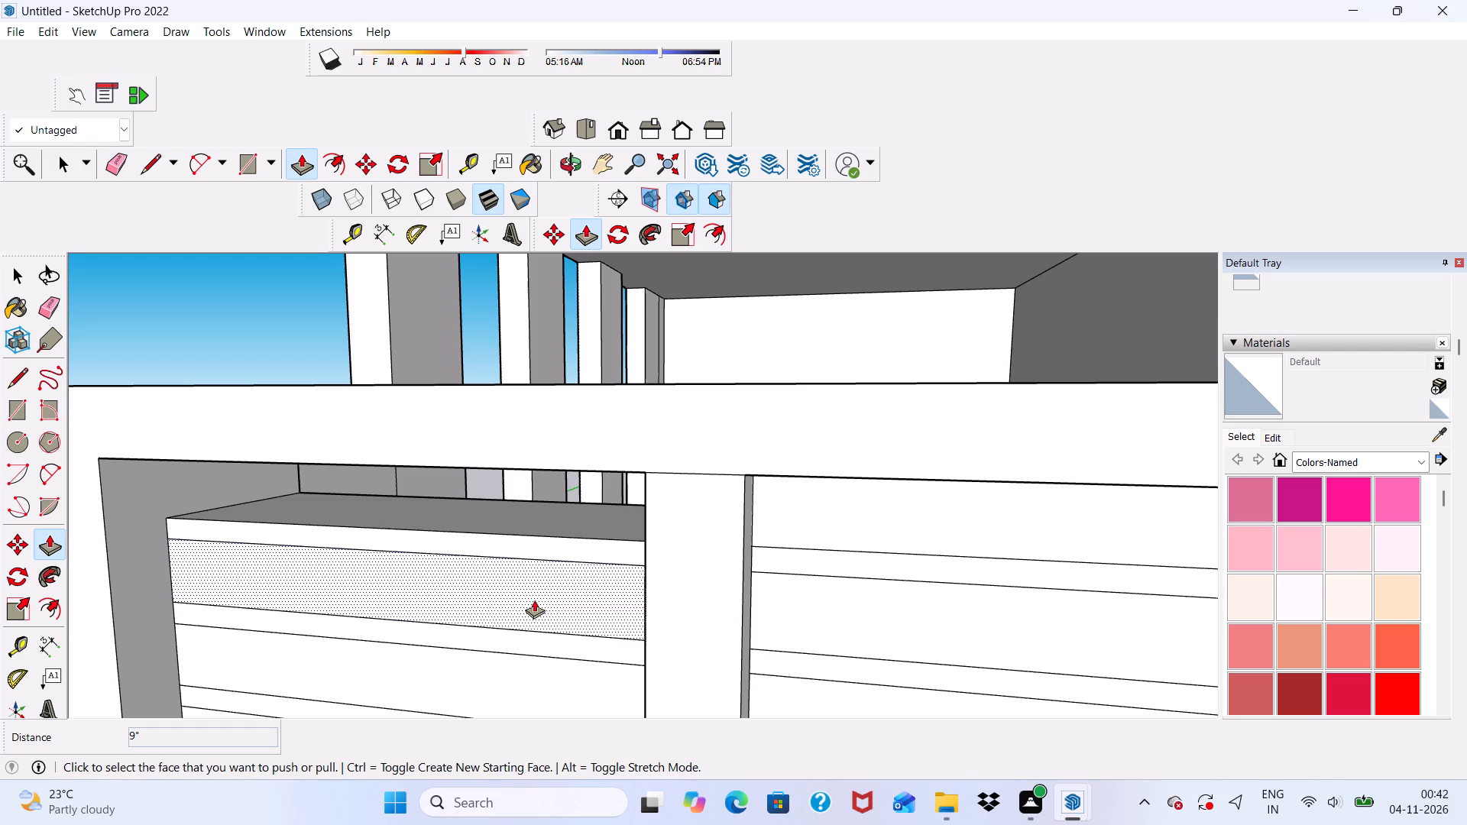
{"action": "left_click", "coordinate": [534, 600]}
{"action": "left_click", "coordinate": [585, 503]}
{"action": "scroll", "coordinate": [526, 522], "scroll_direction": "down", "scroll_amount": 2}
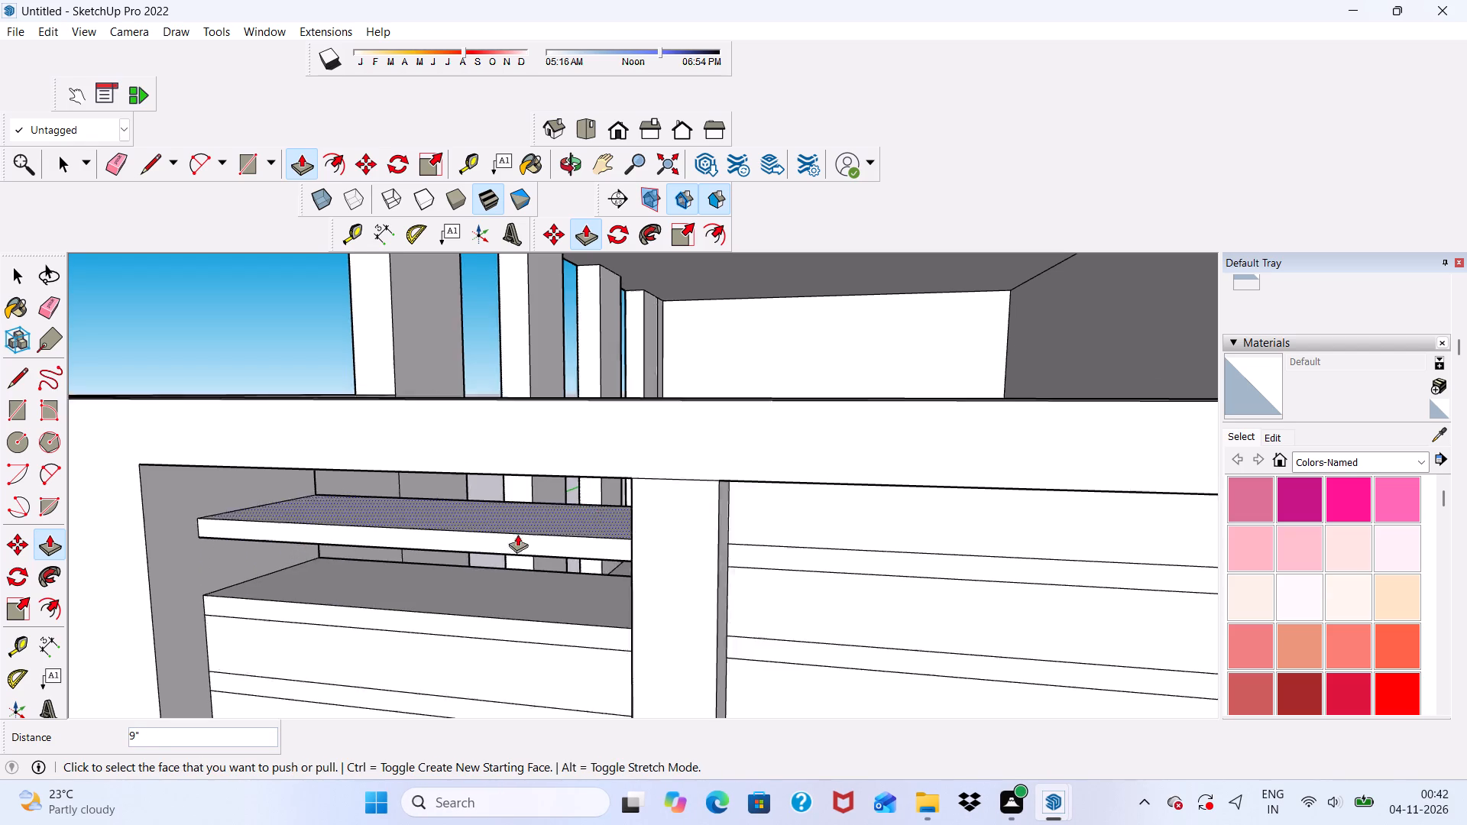
{"action": "scroll", "coordinate": [517, 534], "scroll_direction": "down", "scroll_amount": 2}
{"action": "scroll", "coordinate": [494, 621], "scroll_direction": "up", "scroll_amount": 4}
{"action": "left_click", "coordinate": [494, 621]}
{"action": "left_click", "coordinate": [571, 544]}
Push the fourth and fifth gaps from the top of the same middle panel back 9" to open them through the wall.
{"action": "scroll", "coordinate": [526, 504], "scroll_direction": "down", "scroll_amount": 6}
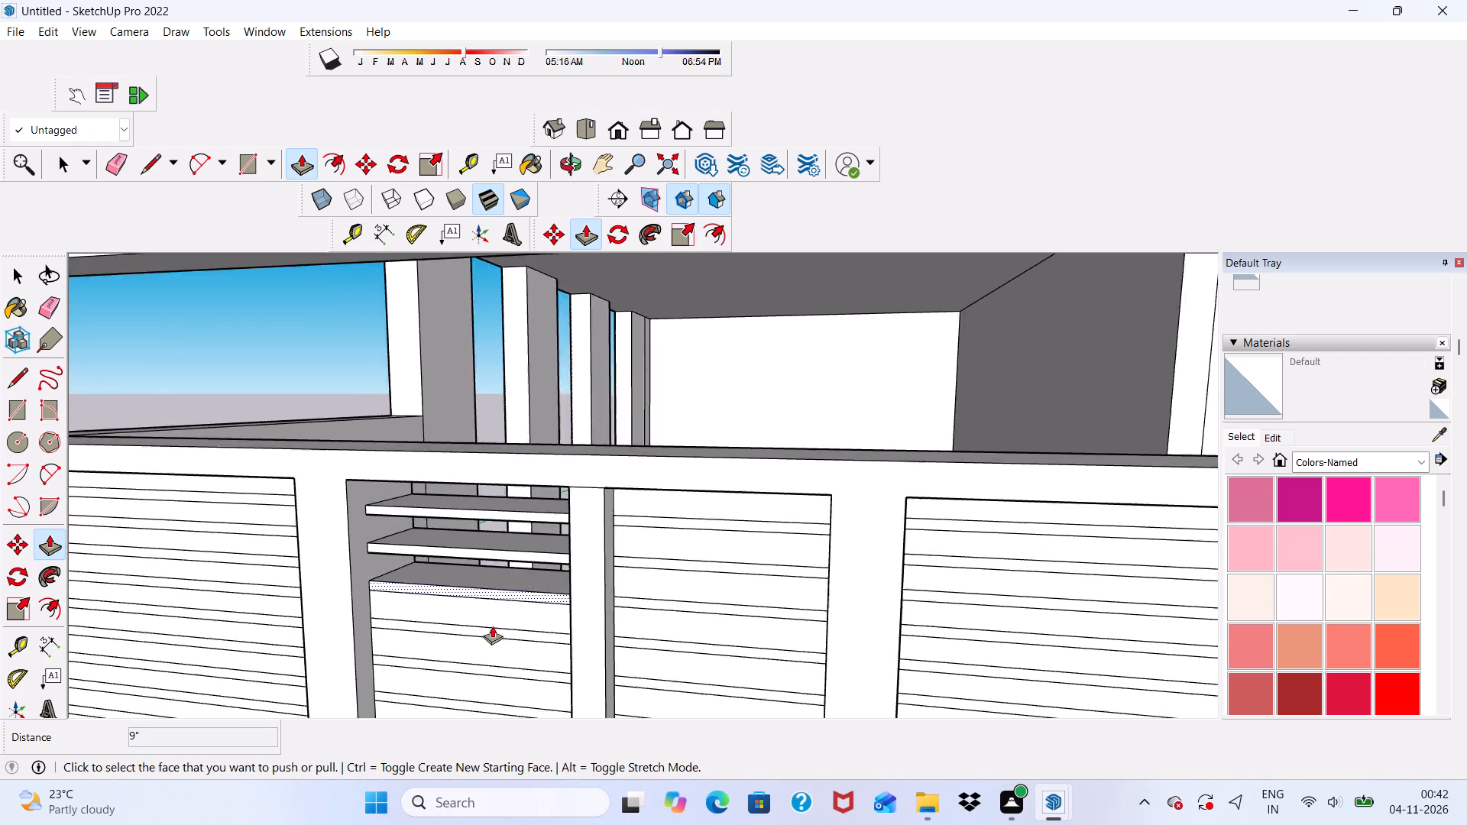
{"action": "scroll", "coordinate": [491, 626], "scroll_direction": "up", "scroll_amount": 5}
{"action": "left_click", "coordinate": [490, 617]}
{"action": "left_click", "coordinate": [562, 542]}
{"action": "scroll", "coordinate": [483, 645], "scroll_direction": "down", "scroll_amount": 1}
{"action": "left_click", "coordinate": [469, 661]}
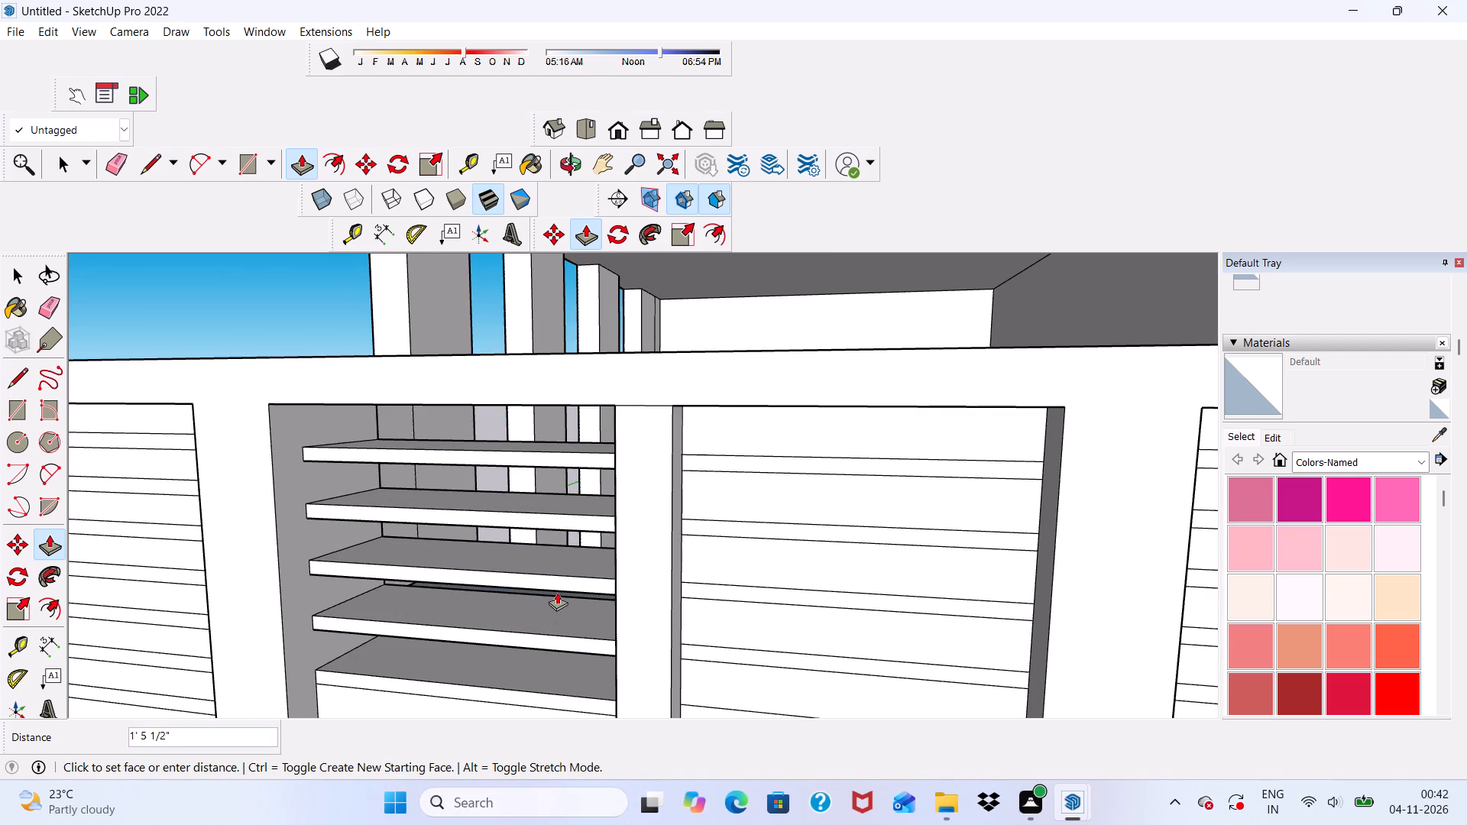
{"action": "scroll", "coordinate": [559, 591], "scroll_direction": "up", "scroll_amount": 6}
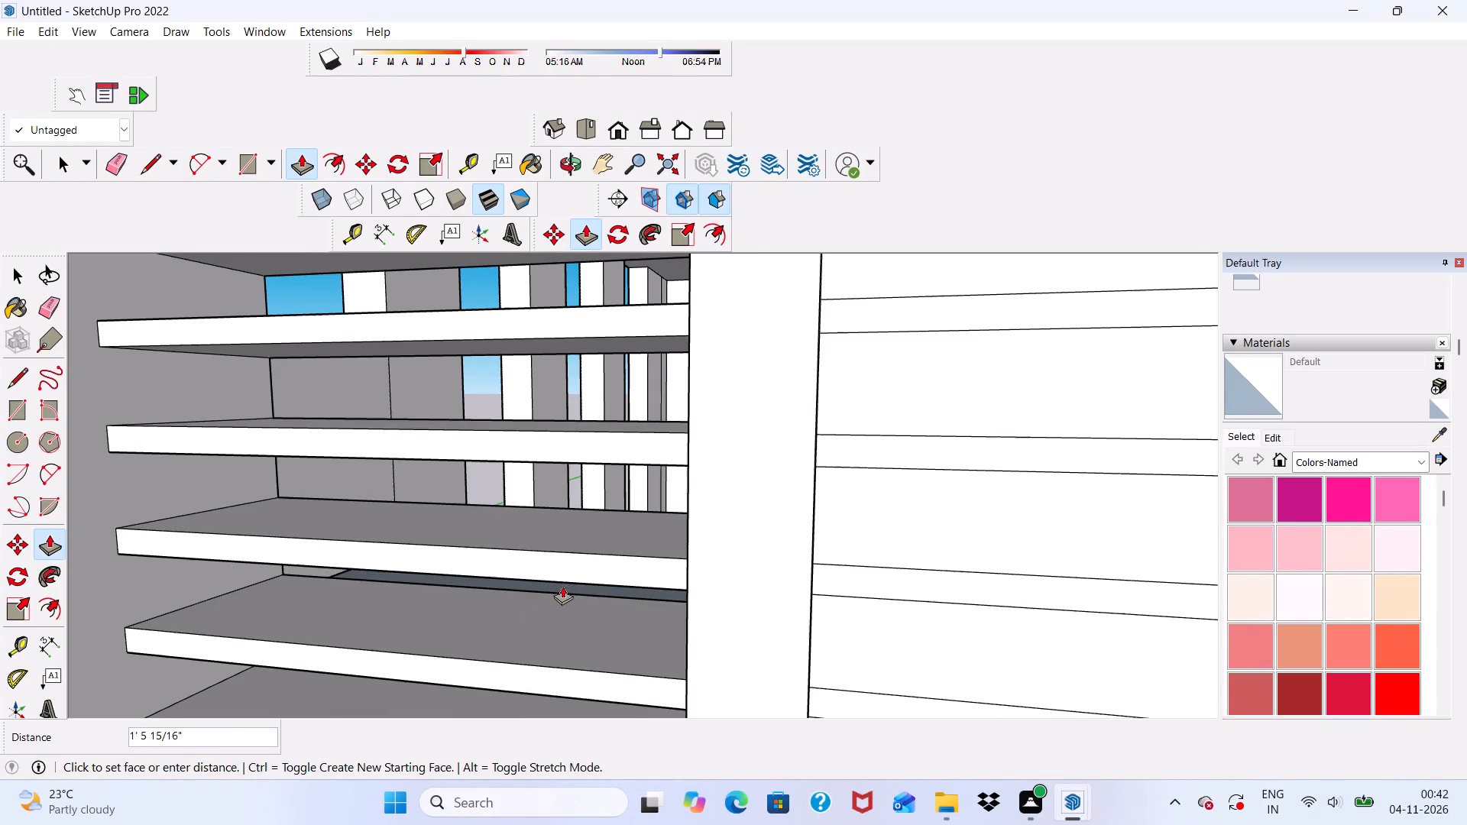
{"action": "middle_click_drag", "start_coordinate": [584, 603], "coordinate": [623, 601]}
{"action": "scroll", "coordinate": [618, 624], "scroll_direction": "up", "scroll_amount": 4}
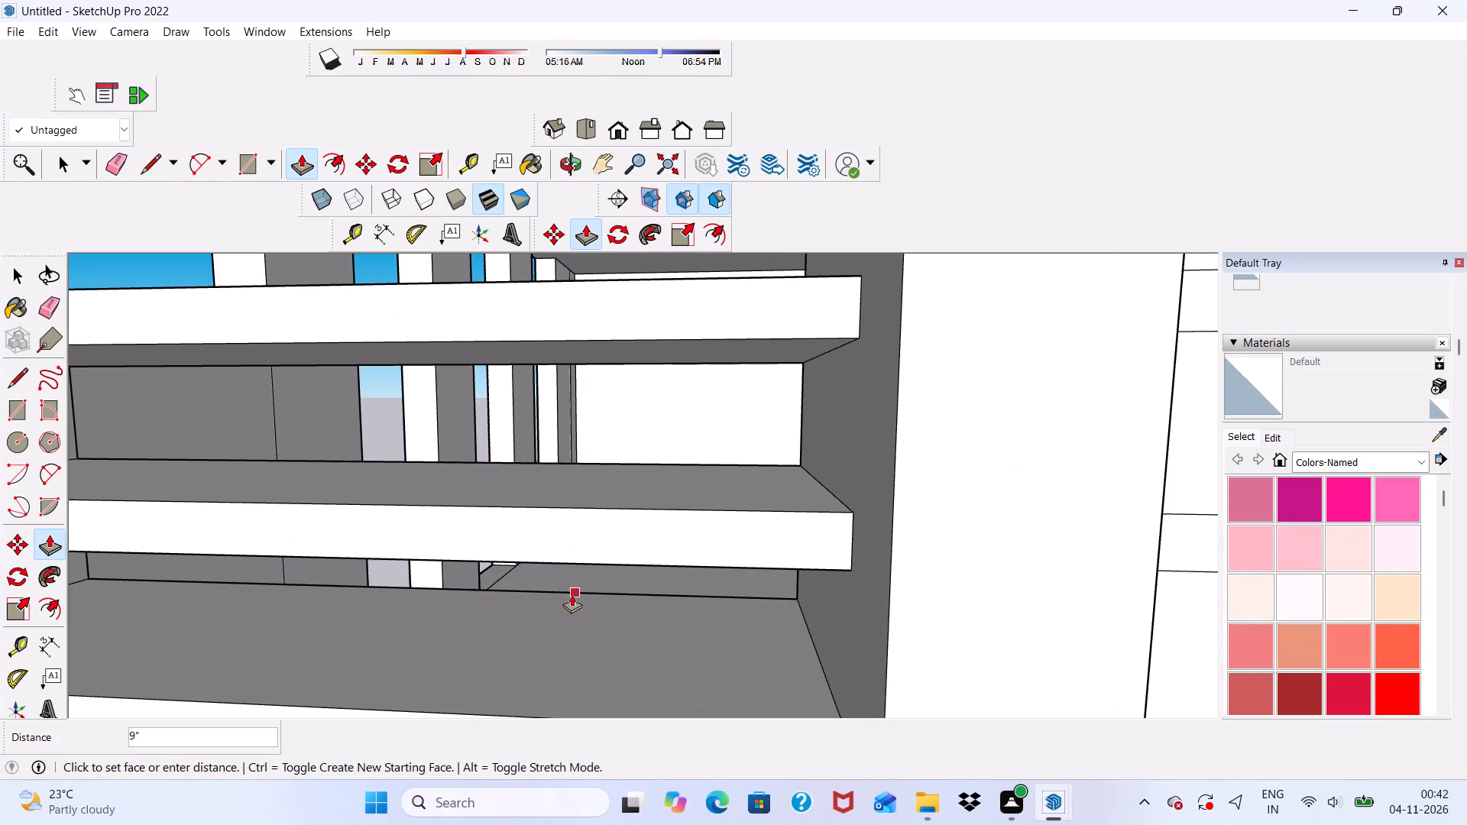
{"action": "left_click", "coordinate": [572, 594]}
Push the sixth and seventh gaps from the top of the same middle panel back 9" to open them through the wall.
{"action": "scroll", "coordinate": [577, 561], "scroll_direction": "down", "scroll_amount": 12}
{"action": "middle_click_drag", "start_coordinate": [617, 653], "coordinate": [616, 652]}
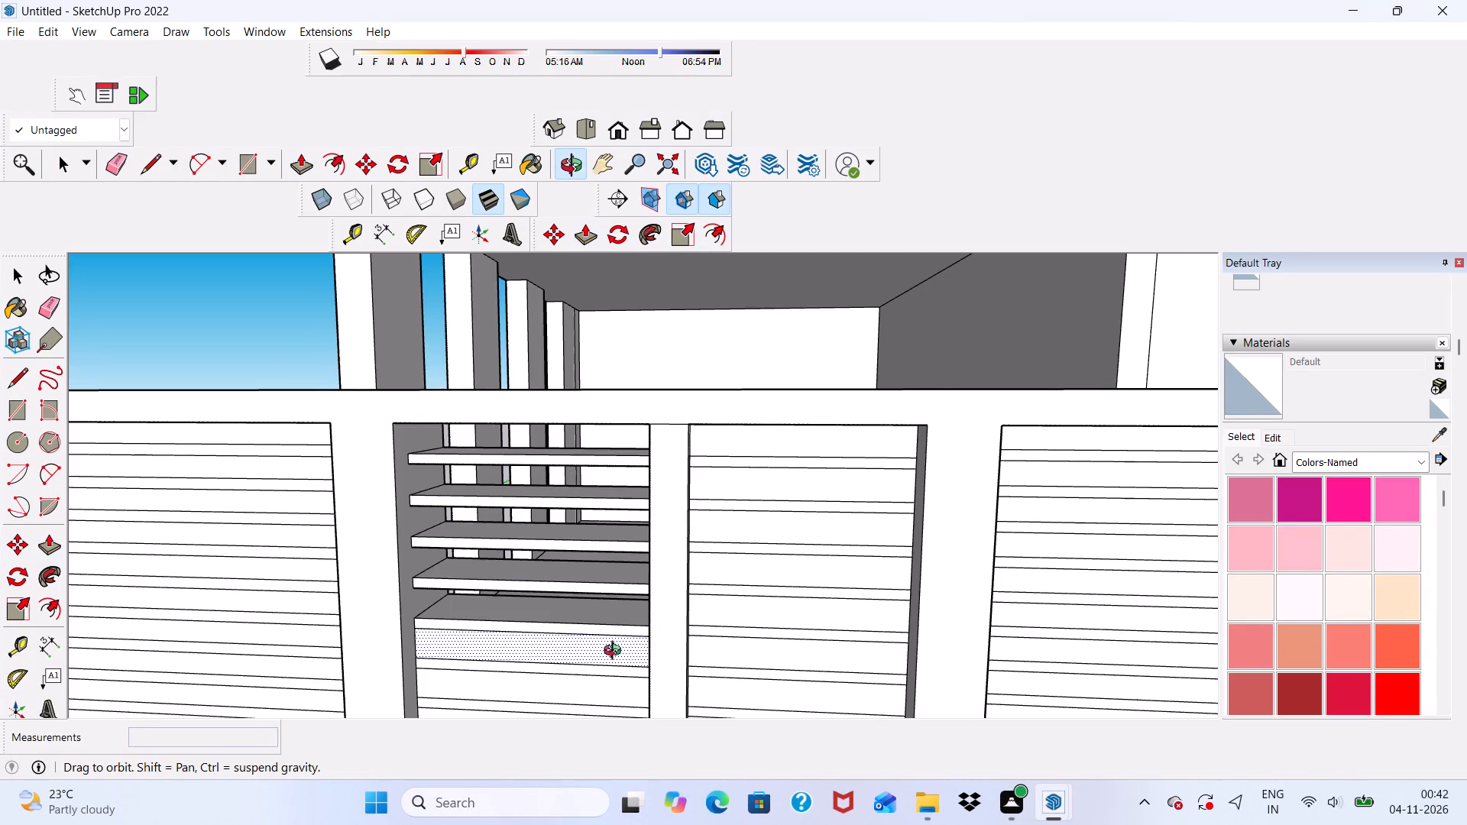
{"action": "middle_click_drag", "start_coordinate": [616, 652], "coordinate": [628, 596]}
{"action": "scroll", "coordinate": [630, 596], "scroll_direction": "up", "scroll_amount": 1}
{"action": "scroll", "coordinate": [610, 595], "scroll_direction": "down", "scroll_amount": 9}
{"action": "middle_click_drag", "start_coordinate": [618, 639], "coordinate": [608, 699]}
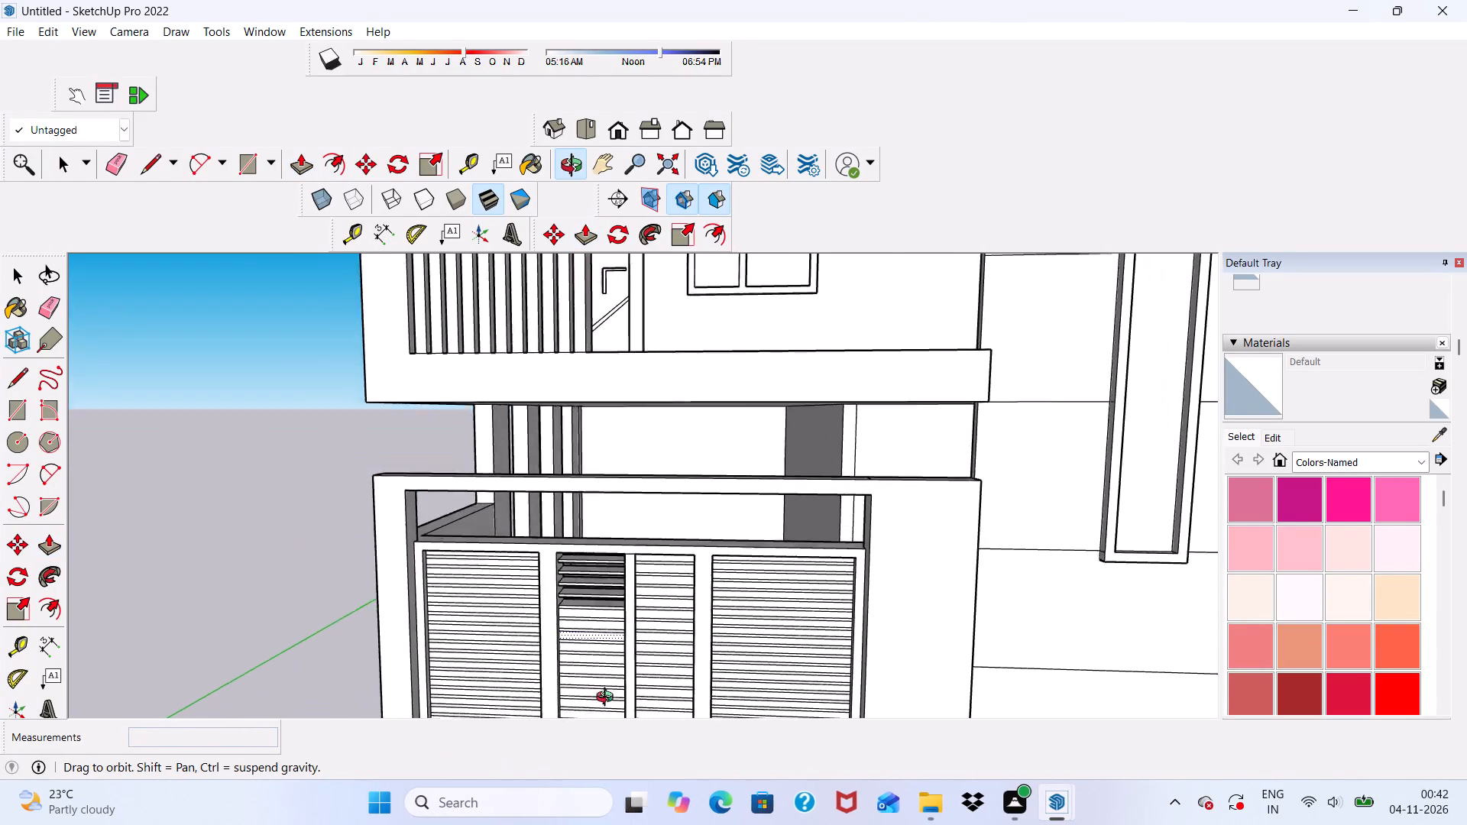
{"action": "middle_click_drag", "start_coordinate": [608, 699], "coordinate": [568, 717]}
{"action": "scroll", "coordinate": [561, 656], "scroll_direction": "up", "scroll_amount": 15}
{"action": "left_click", "coordinate": [622, 583]}
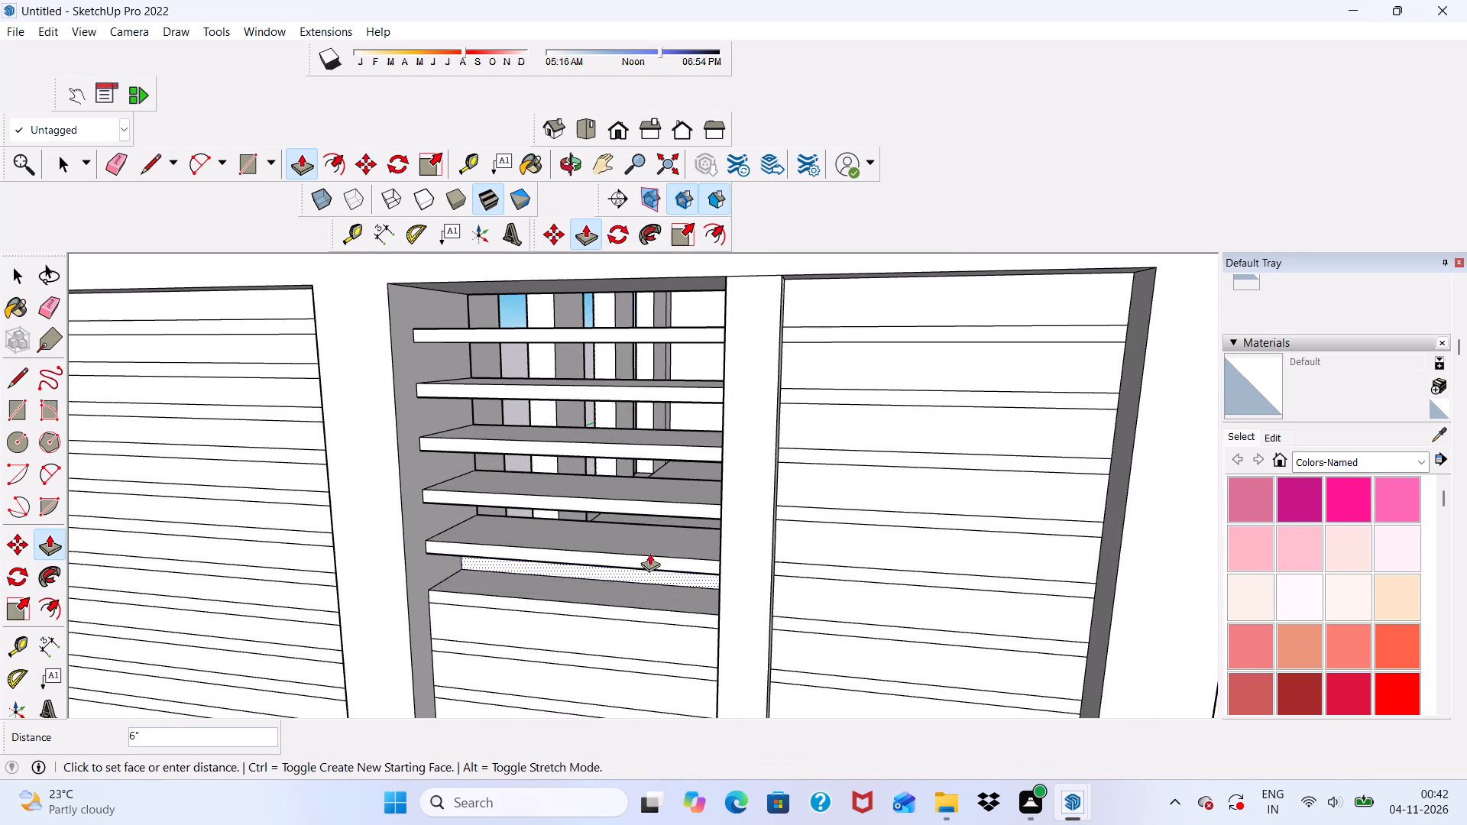
{"action": "left_click", "coordinate": [682, 527]}
{"action": "scroll", "coordinate": [621, 677], "scroll_direction": "up", "scroll_amount": 3}
{"action": "left_click", "coordinate": [620, 620]}
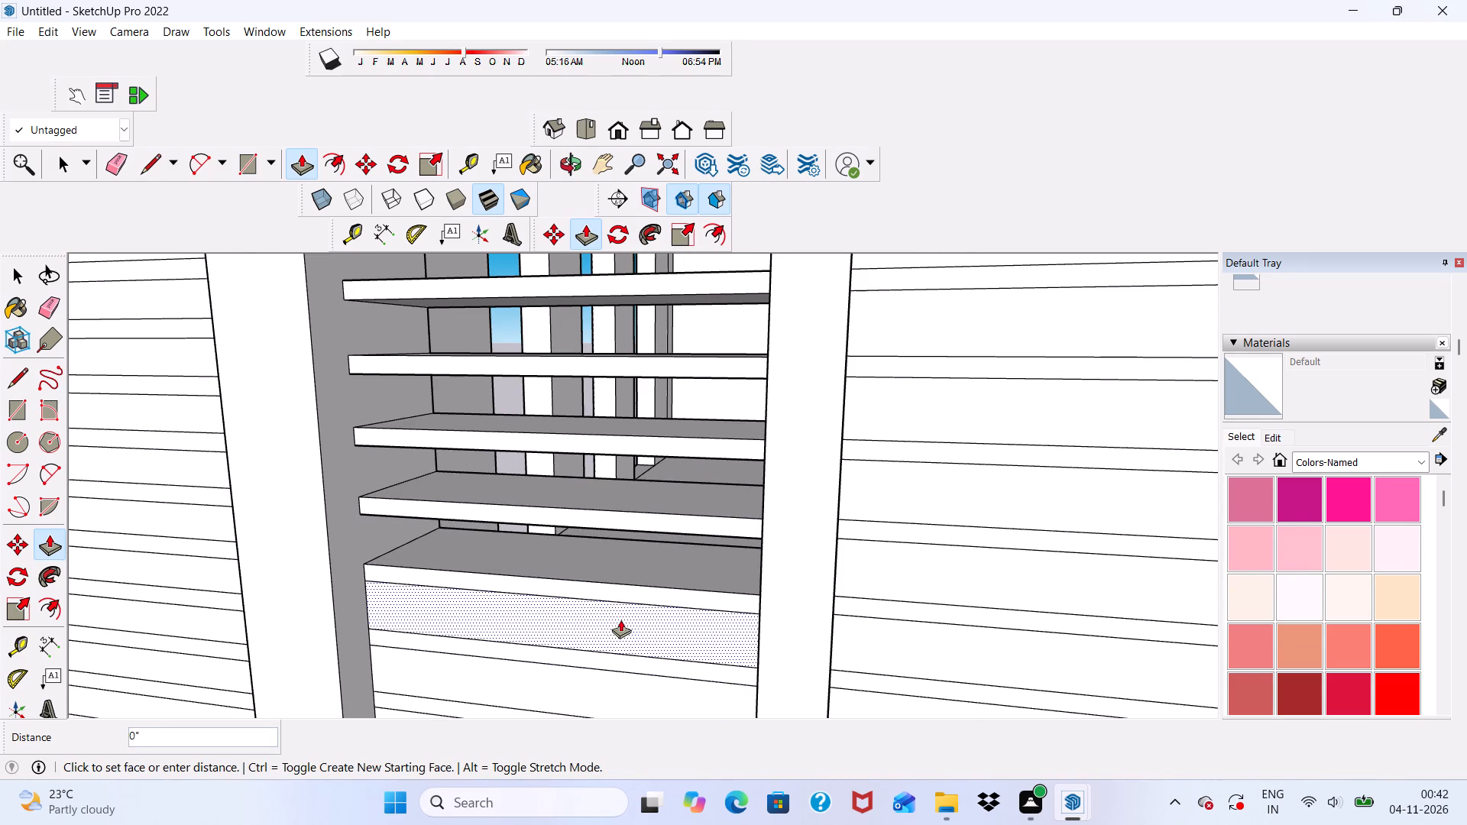
{"action": "left_click", "coordinate": [693, 543]}
Push the eighth and ninth gaps from the top of the same middle panel back 9" to open them through the wall.
{"action": "scroll", "coordinate": [685, 575], "scroll_direction": "down", "scroll_amount": 4}
{"action": "scroll", "coordinate": [656, 665], "scroll_direction": "up", "scroll_amount": 2}
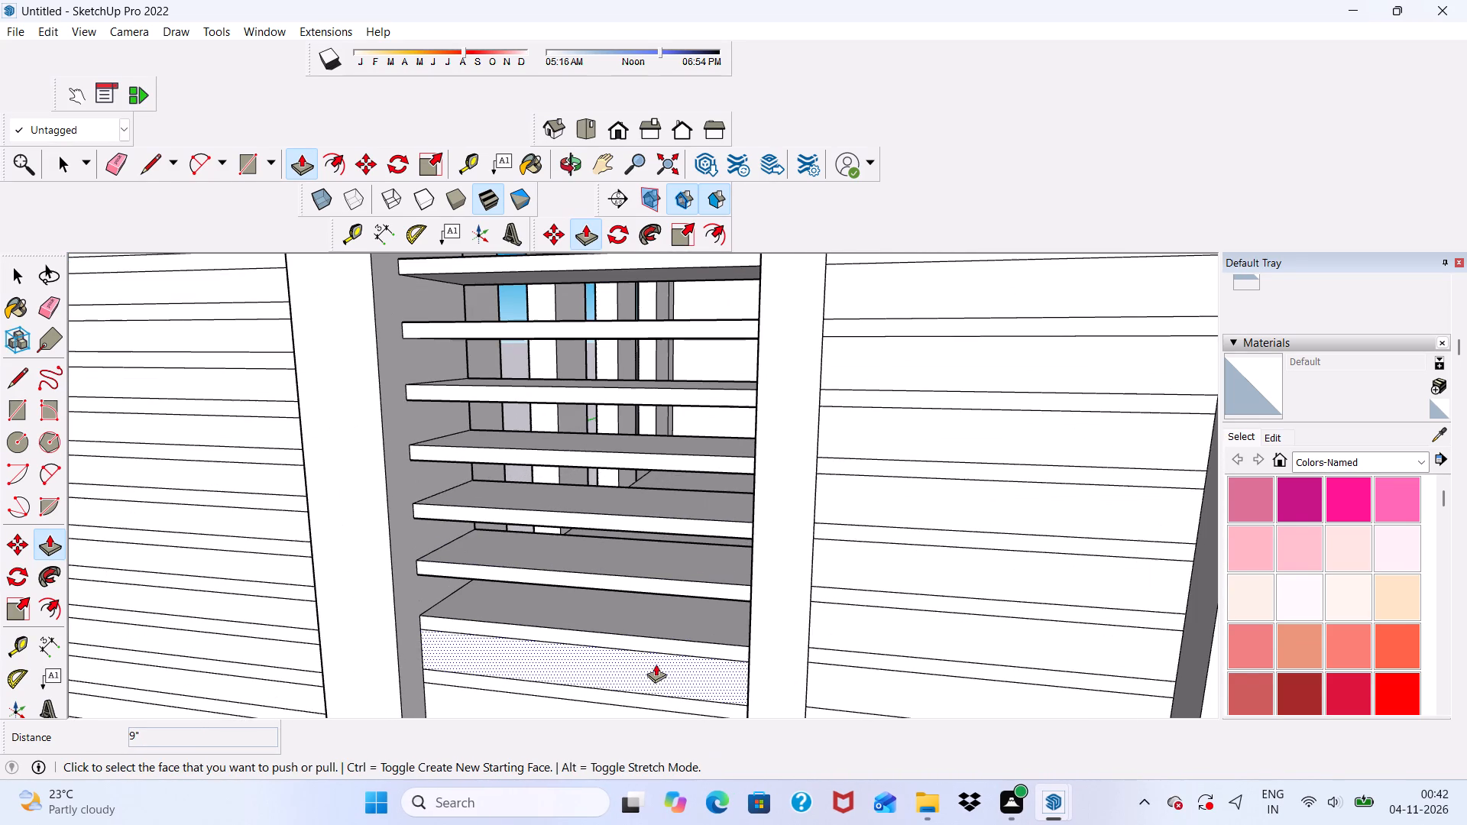
{"action": "left_click", "coordinate": [656, 663]}
{"action": "scroll", "coordinate": [711, 543], "scroll_direction": "up", "scroll_amount": 2}
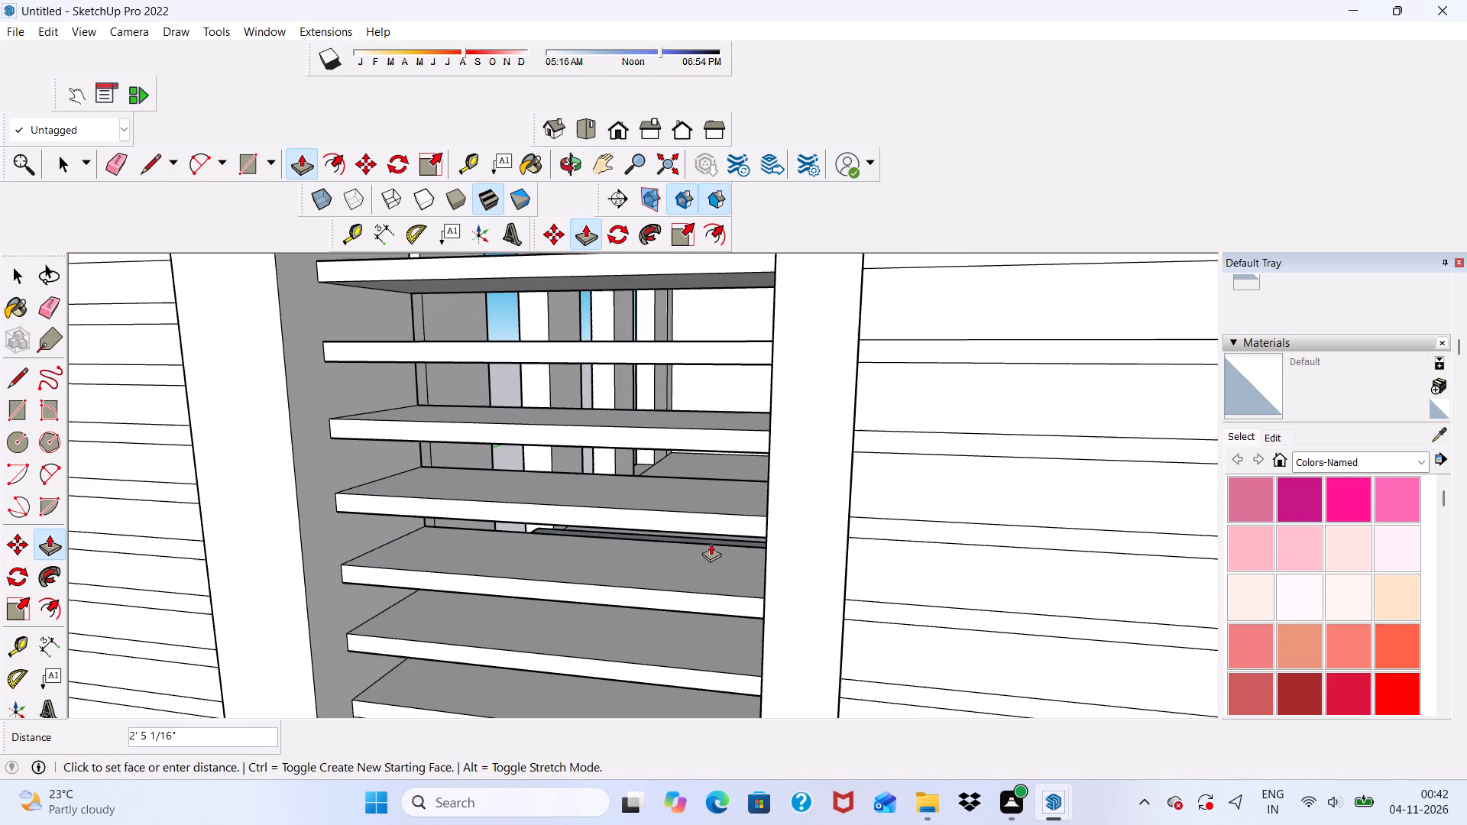
{"action": "left_click", "coordinate": [695, 542]}
{"action": "scroll", "coordinate": [694, 537], "scroll_direction": "down", "scroll_amount": 7}
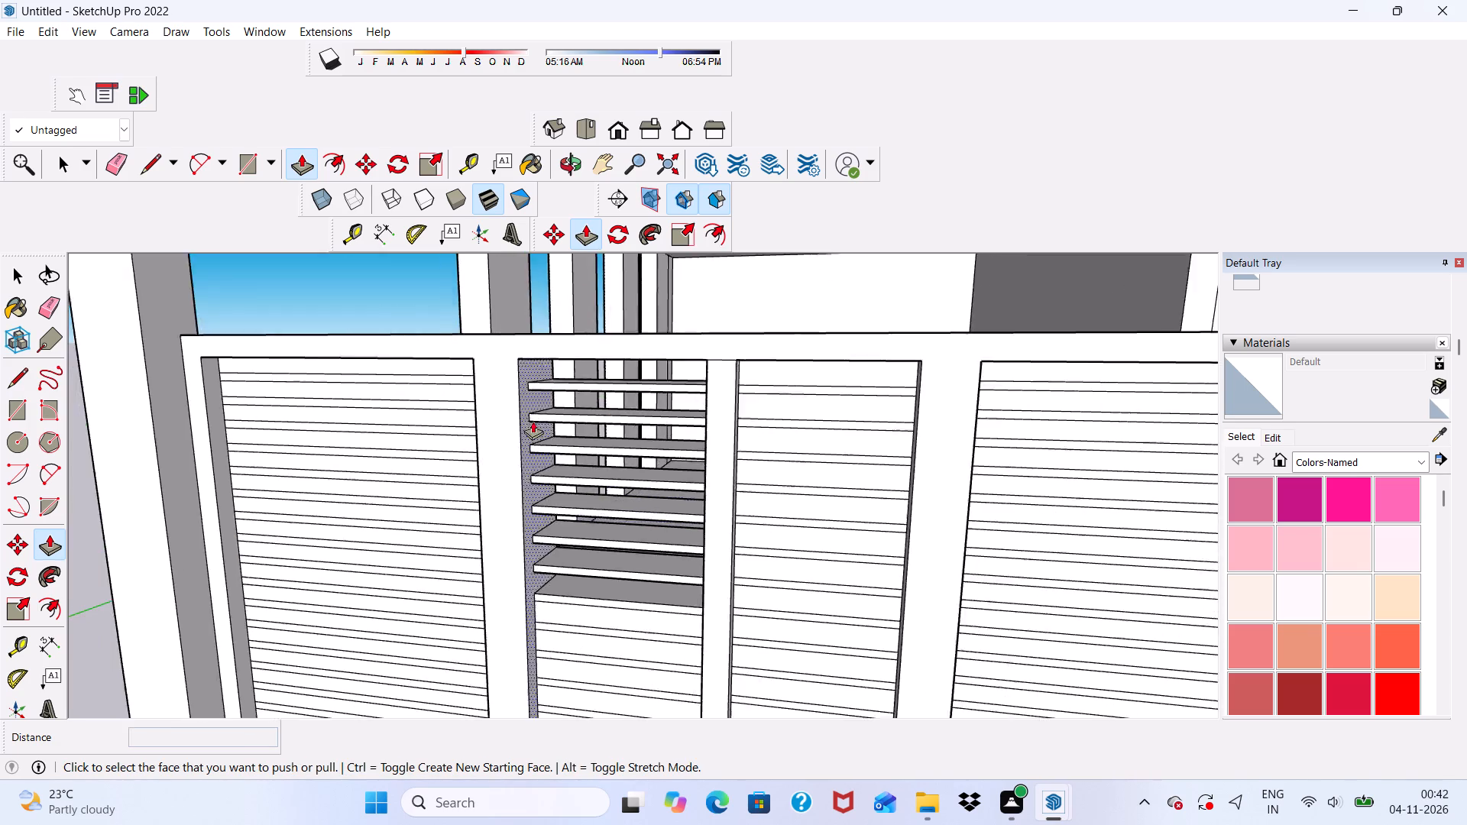
{"action": "scroll", "coordinate": [533, 421], "scroll_direction": "down", "scroll_amount": 2}
{"action": "scroll", "coordinate": [605, 561], "scroll_direction": "up", "scroll_amount": 7}
{"action": "left_click", "coordinate": [591, 569]}
{"action": "scroll", "coordinate": [665, 531], "scroll_direction": "up", "scroll_amount": 1}
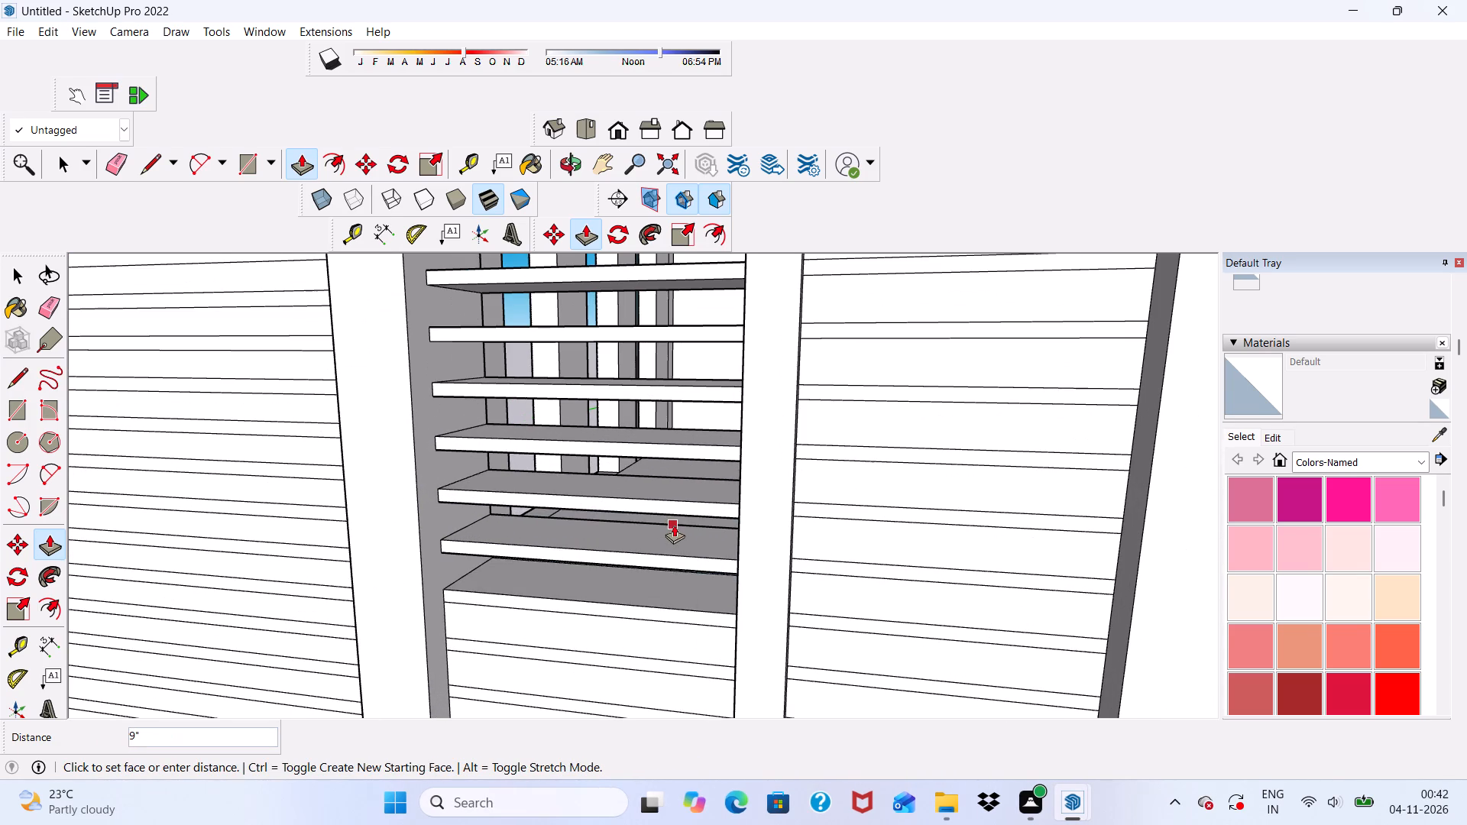
{"action": "left_click", "coordinate": [675, 524]}
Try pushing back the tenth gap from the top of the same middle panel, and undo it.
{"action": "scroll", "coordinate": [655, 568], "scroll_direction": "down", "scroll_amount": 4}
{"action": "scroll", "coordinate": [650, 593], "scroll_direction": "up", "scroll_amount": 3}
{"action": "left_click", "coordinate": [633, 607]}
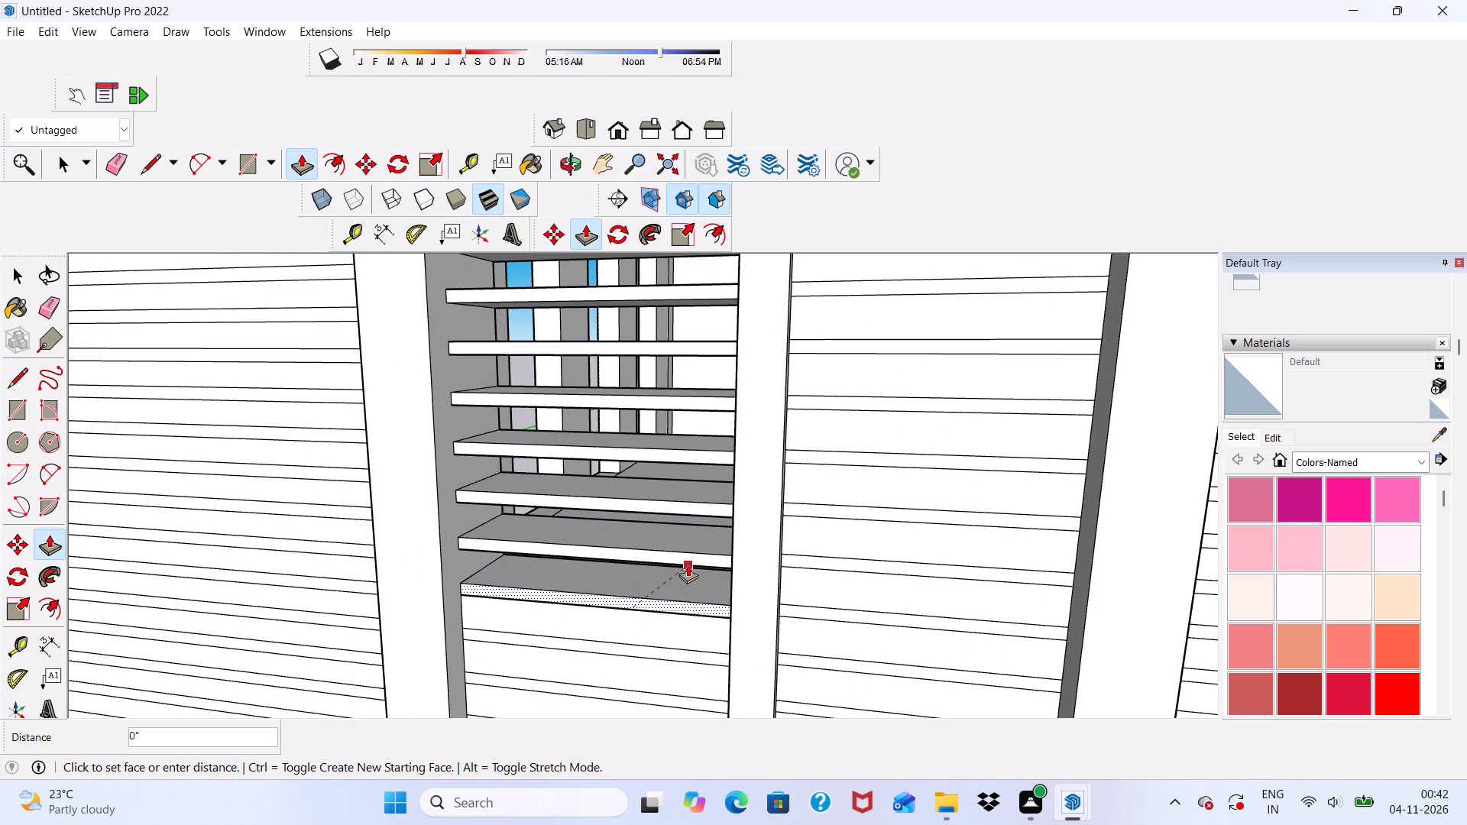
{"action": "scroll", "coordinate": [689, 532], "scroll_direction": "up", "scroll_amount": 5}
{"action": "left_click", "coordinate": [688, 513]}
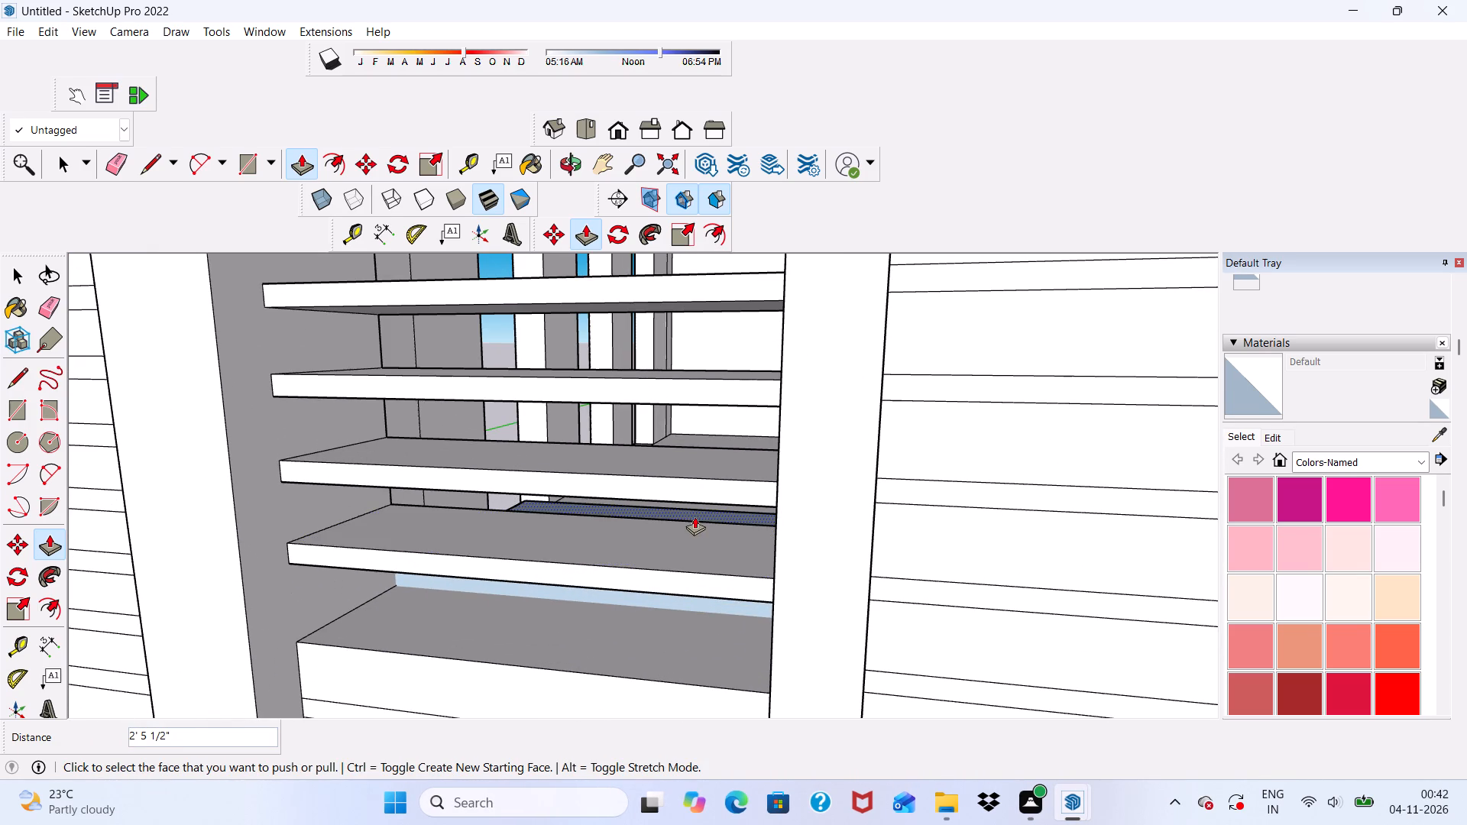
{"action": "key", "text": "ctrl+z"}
Push the tenth gap from the top of the same middle panel back 9" to open it through the wall.
{"action": "scroll", "coordinate": [585, 629], "scroll_direction": "up", "scroll_amount": 1}
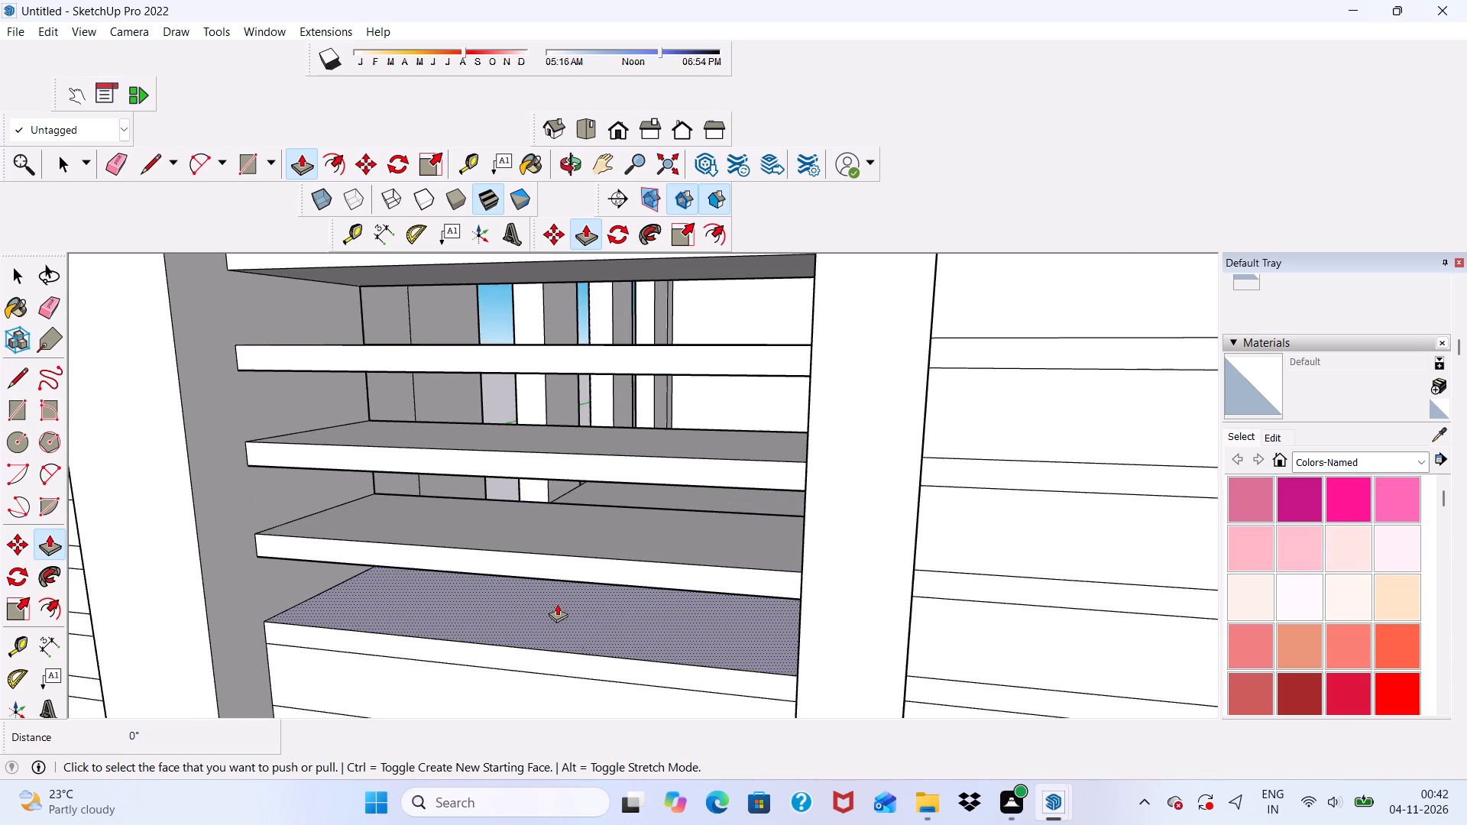
{"action": "scroll", "coordinate": [551, 591], "scroll_direction": "down", "scroll_amount": 2}
{"action": "middle_click_drag", "start_coordinate": [578, 455], "coordinate": [555, 497]}
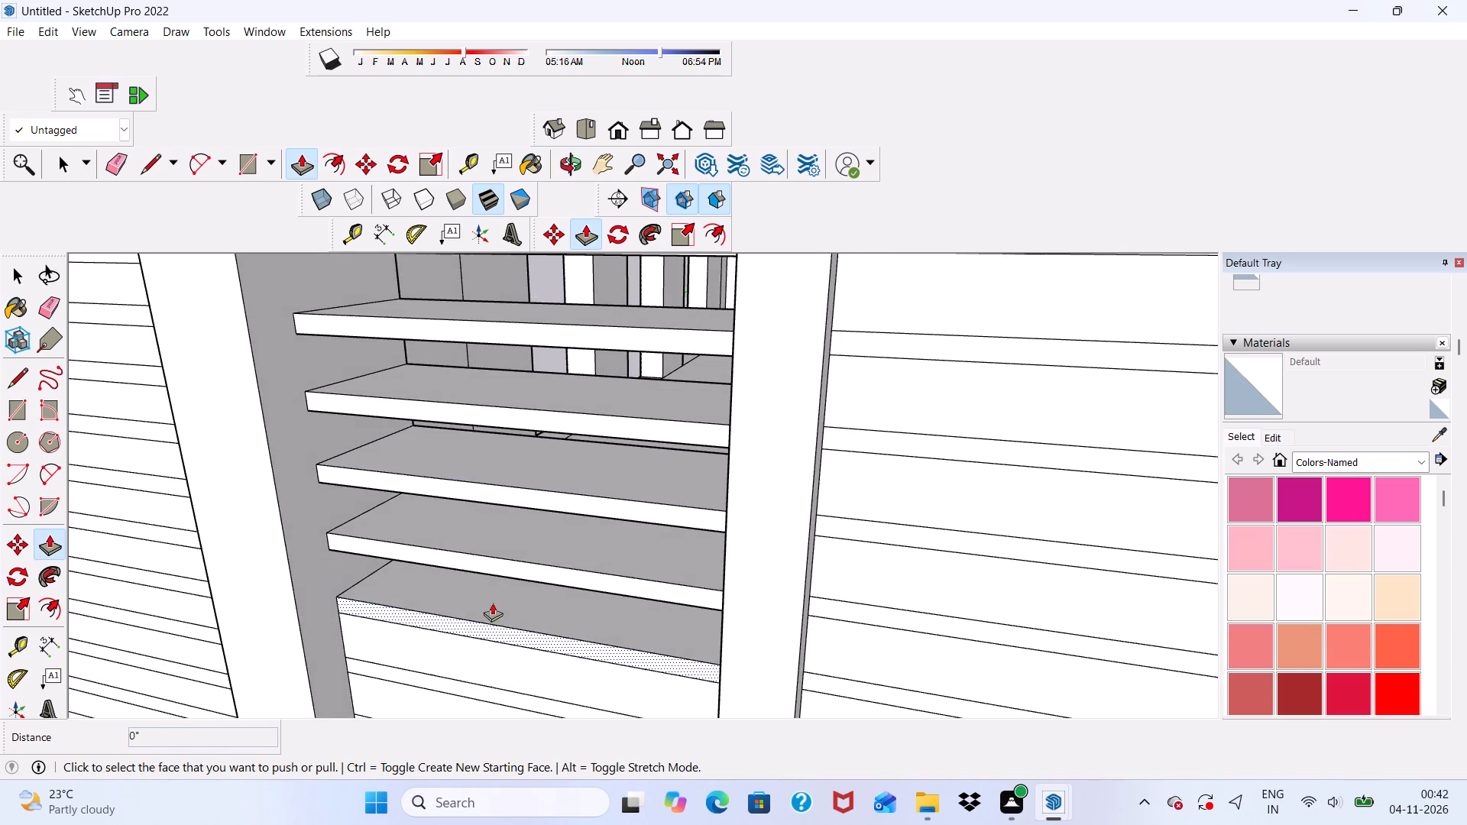
{"action": "scroll", "coordinate": [481, 585], "scroll_direction": "down", "scroll_amount": 1}
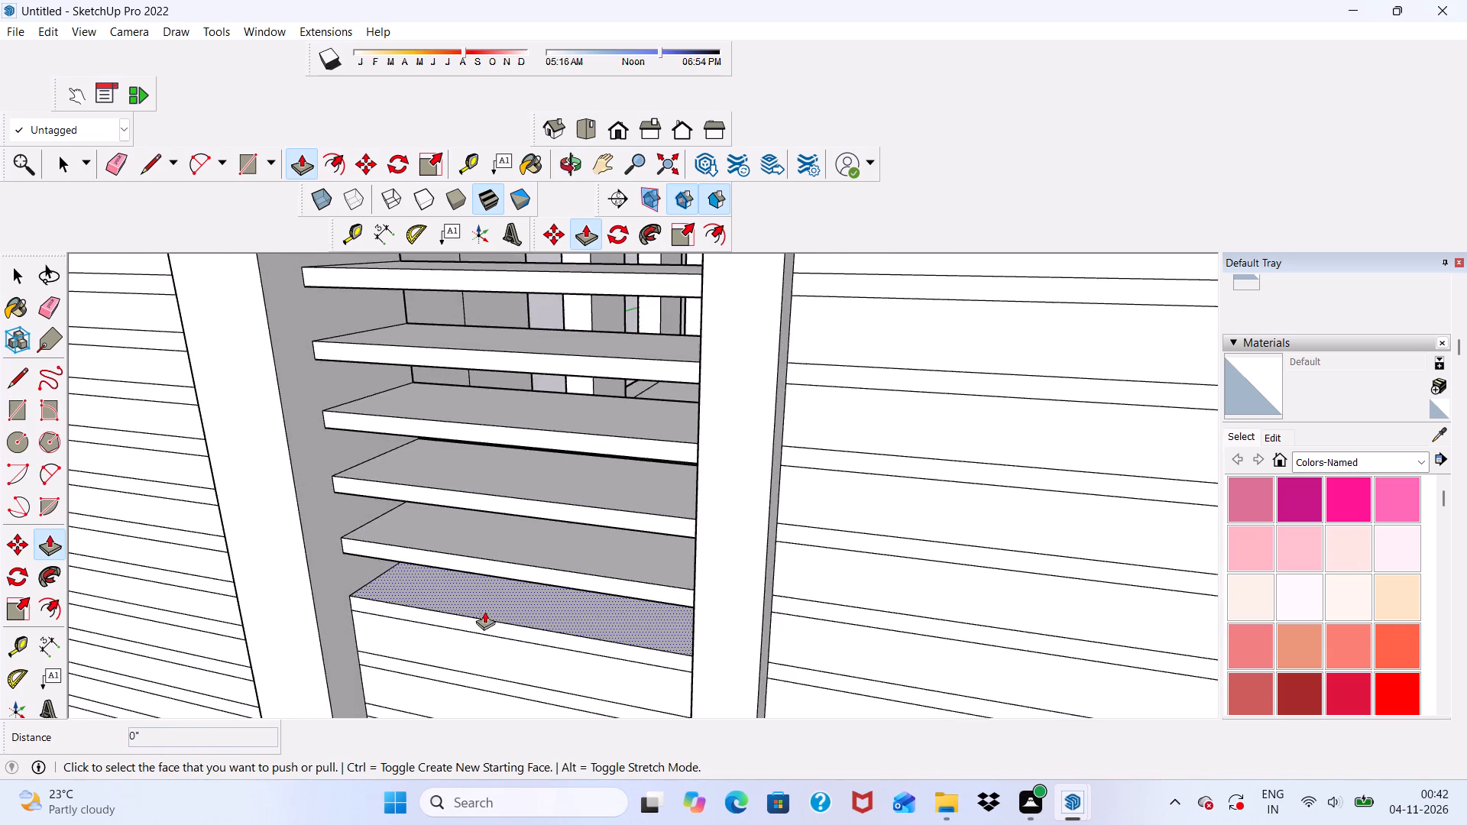
{"action": "middle_click_drag", "start_coordinate": [484, 613], "coordinate": [488, 539]}
{"action": "scroll", "coordinate": [524, 496], "scroll_direction": "down", "scroll_amount": 4}
{"action": "scroll", "coordinate": [519, 590], "scroll_direction": "up", "scroll_amount": 4}
{"action": "left_click", "coordinate": [511, 589]}
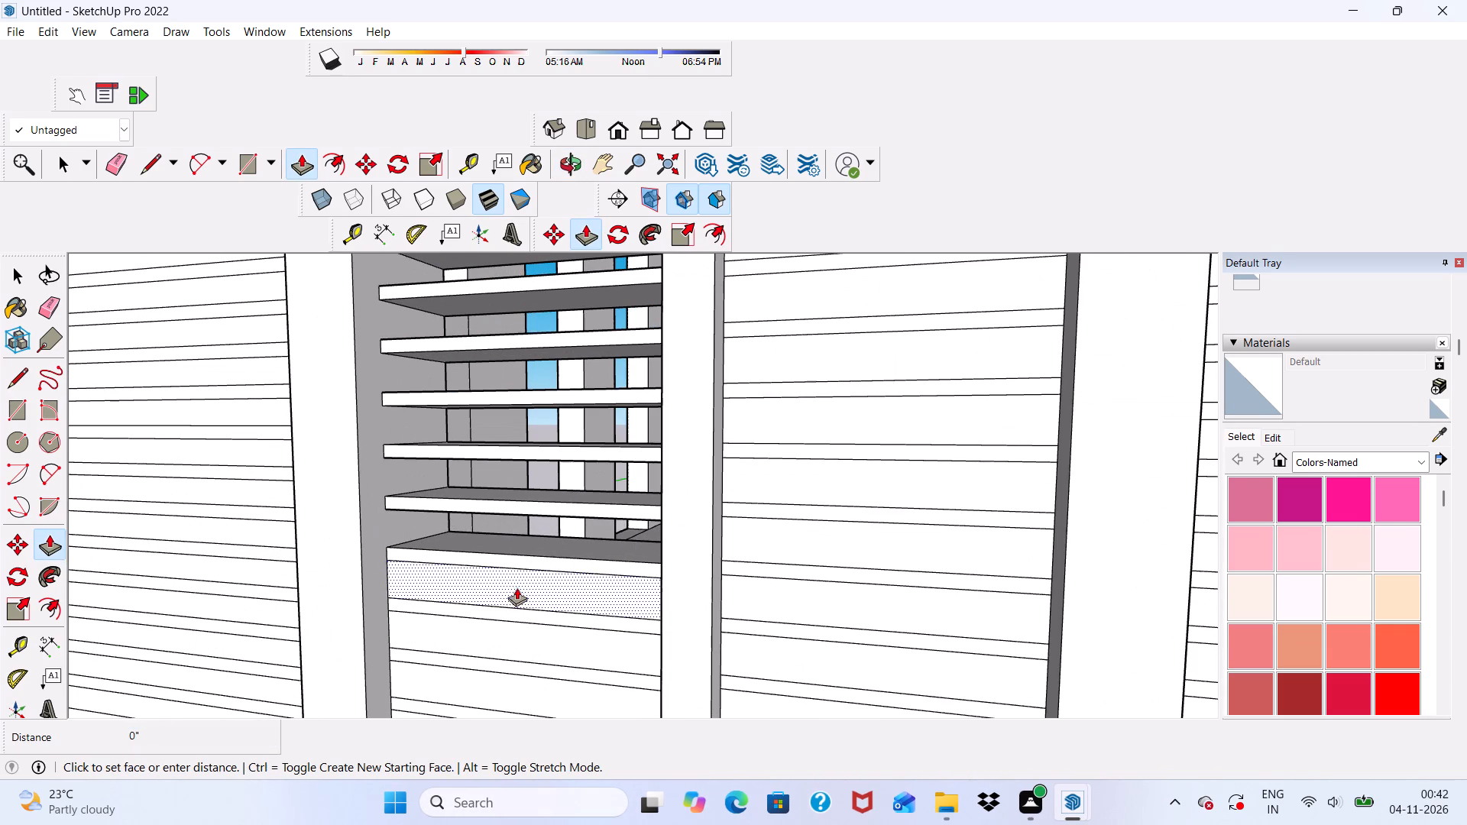
{"action": "scroll", "coordinate": [623, 528], "scroll_direction": "up", "scroll_amount": 4}
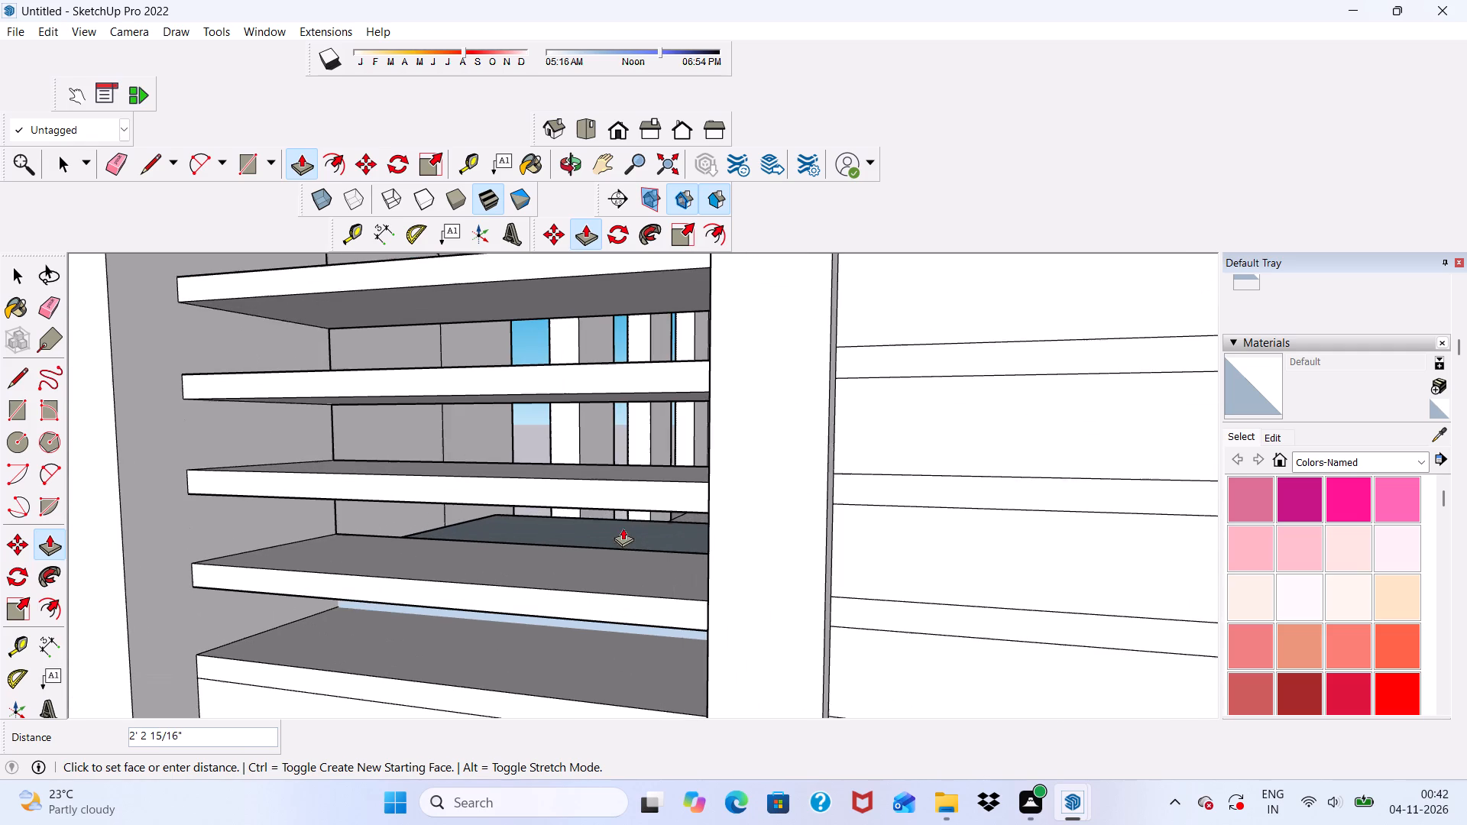
{"action": "scroll", "coordinate": [596, 555], "scroll_direction": "up", "scroll_amount": 1}
{"action": "left_click", "coordinate": [603, 545]}
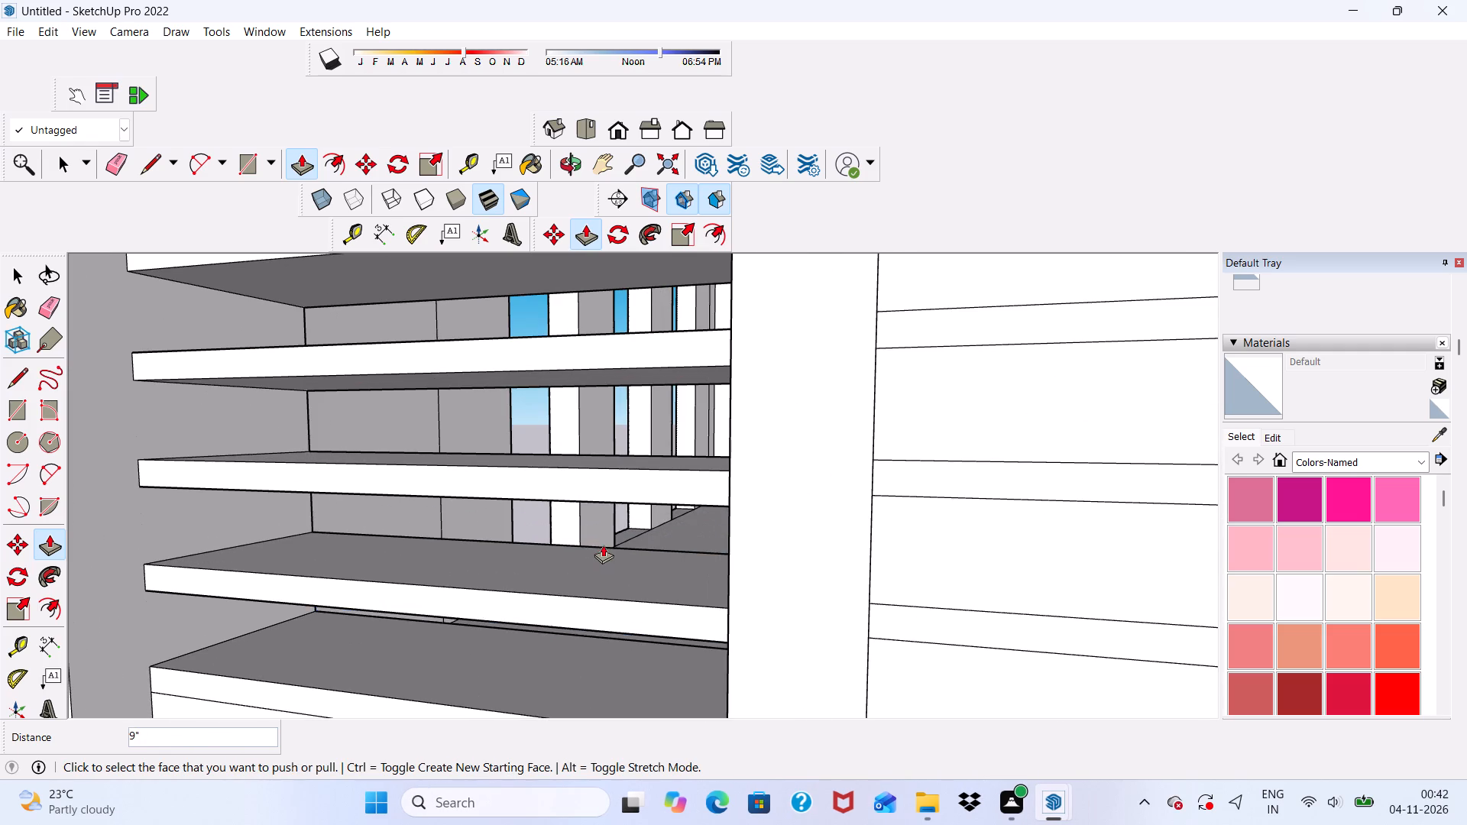
Push the eleventh and twelfth gaps from the top of the same middle panel back 9" to open them through the wall.
{"action": "scroll", "coordinate": [591, 501], "scroll_direction": "down", "scroll_amount": 8}
{"action": "left_click", "coordinate": [533, 565]}
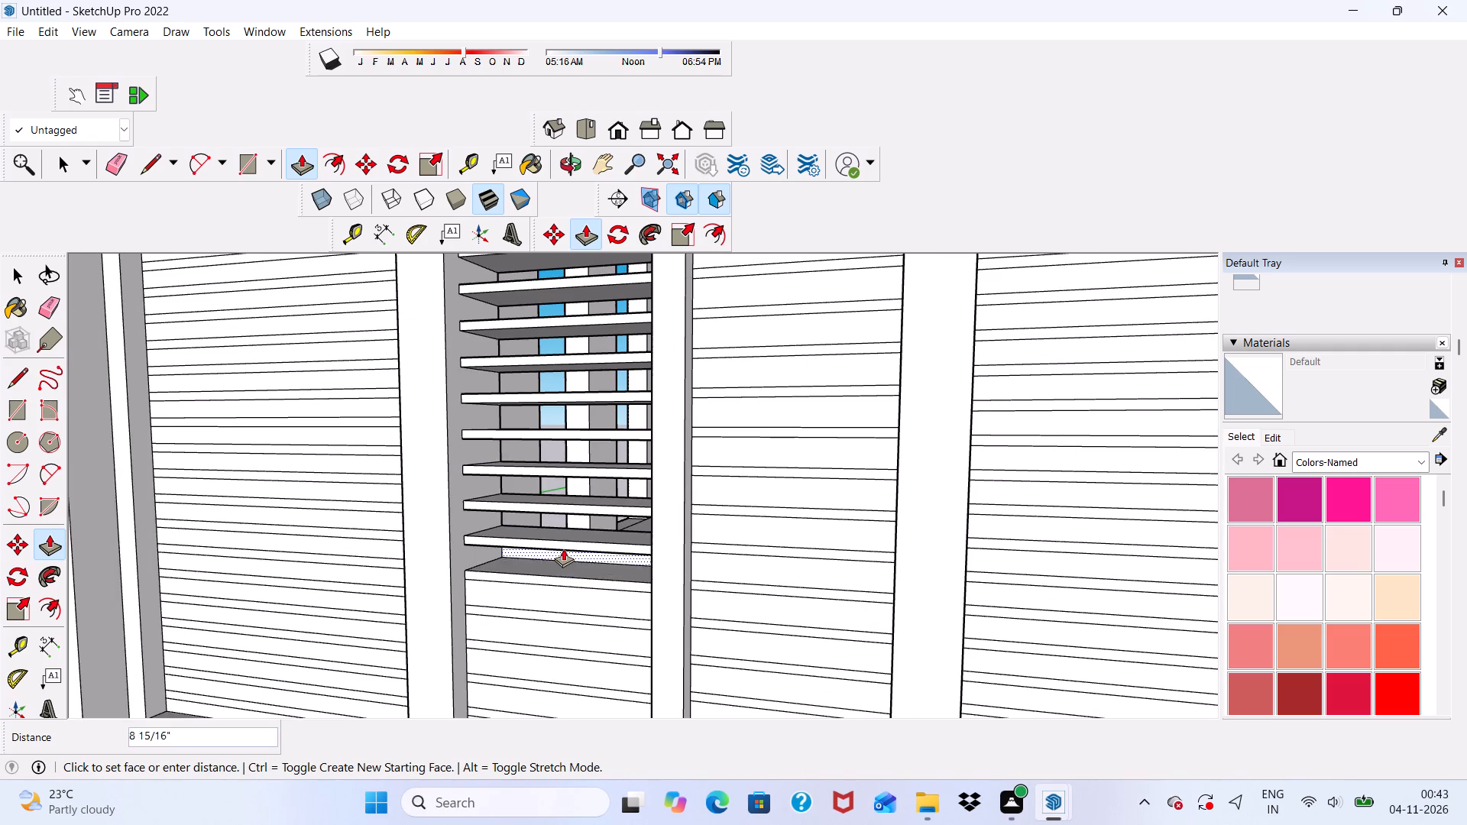
{"action": "scroll", "coordinate": [573, 547], "scroll_direction": "up", "scroll_amount": 6}
{"action": "scroll", "coordinate": [637, 502], "scroll_direction": "up", "scroll_amount": 4}
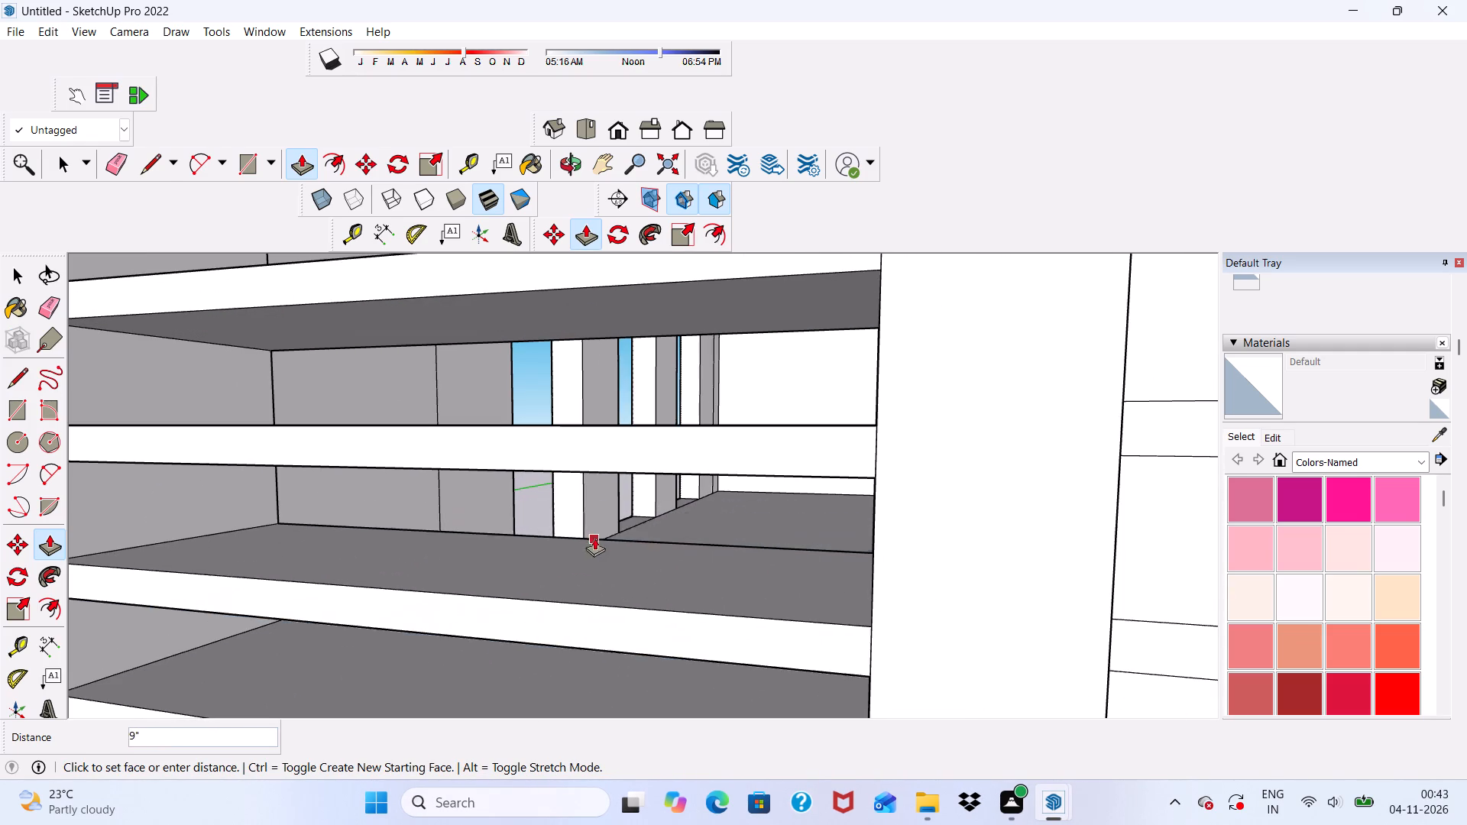
{"action": "left_click", "coordinate": [578, 538]}
{"action": "scroll", "coordinate": [585, 483], "scroll_direction": "down", "scroll_amount": 2}
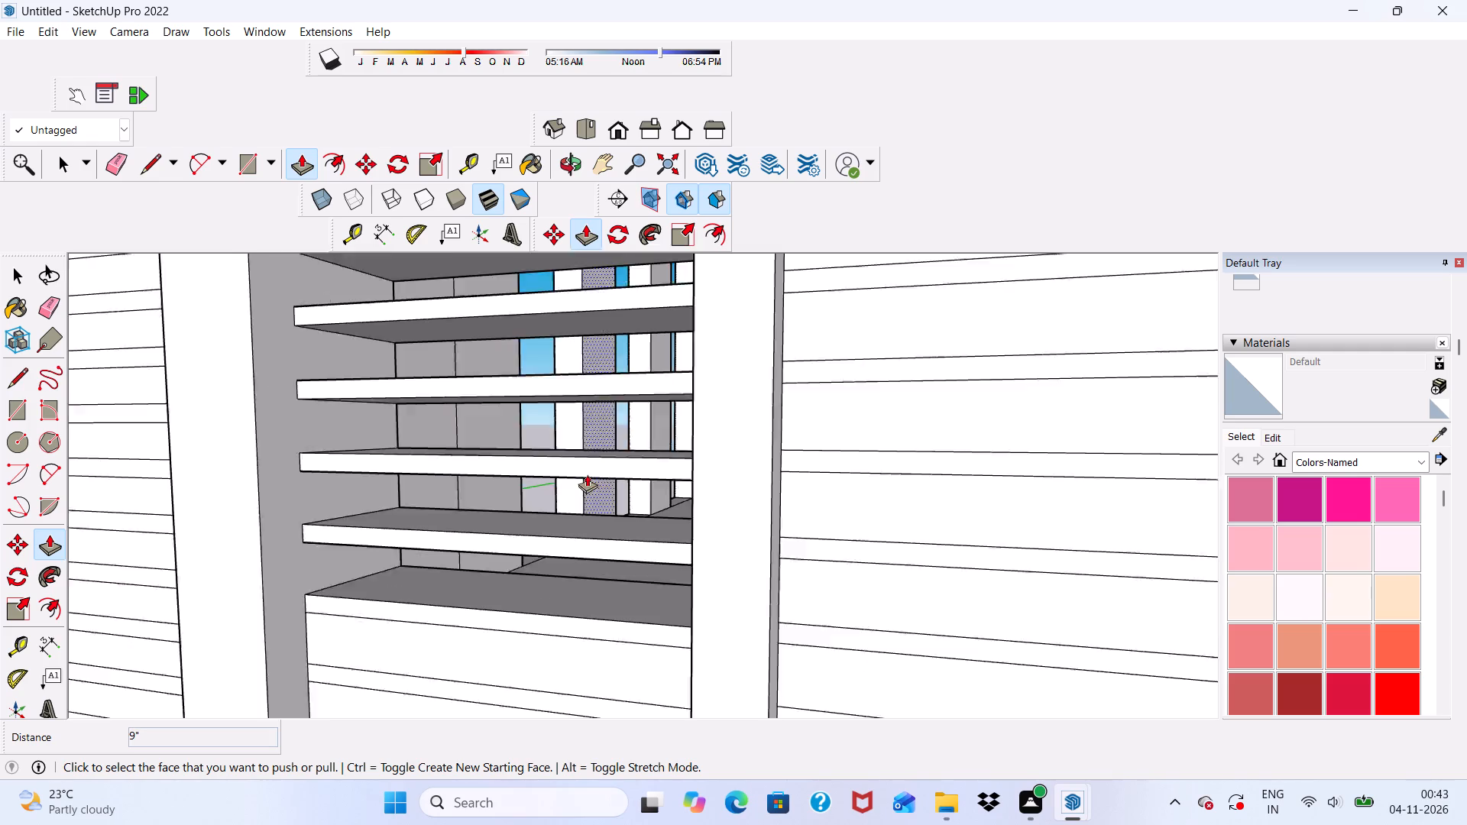
{"action": "scroll", "coordinate": [587, 474], "scroll_direction": "down", "scroll_amount": 8}
{"action": "scroll", "coordinate": [555, 535], "scroll_direction": "up", "scroll_amount": 4}
{"action": "scroll", "coordinate": [591, 451], "scroll_direction": "up", "scroll_amount": 8}
{"action": "left_click", "coordinate": [576, 483]}
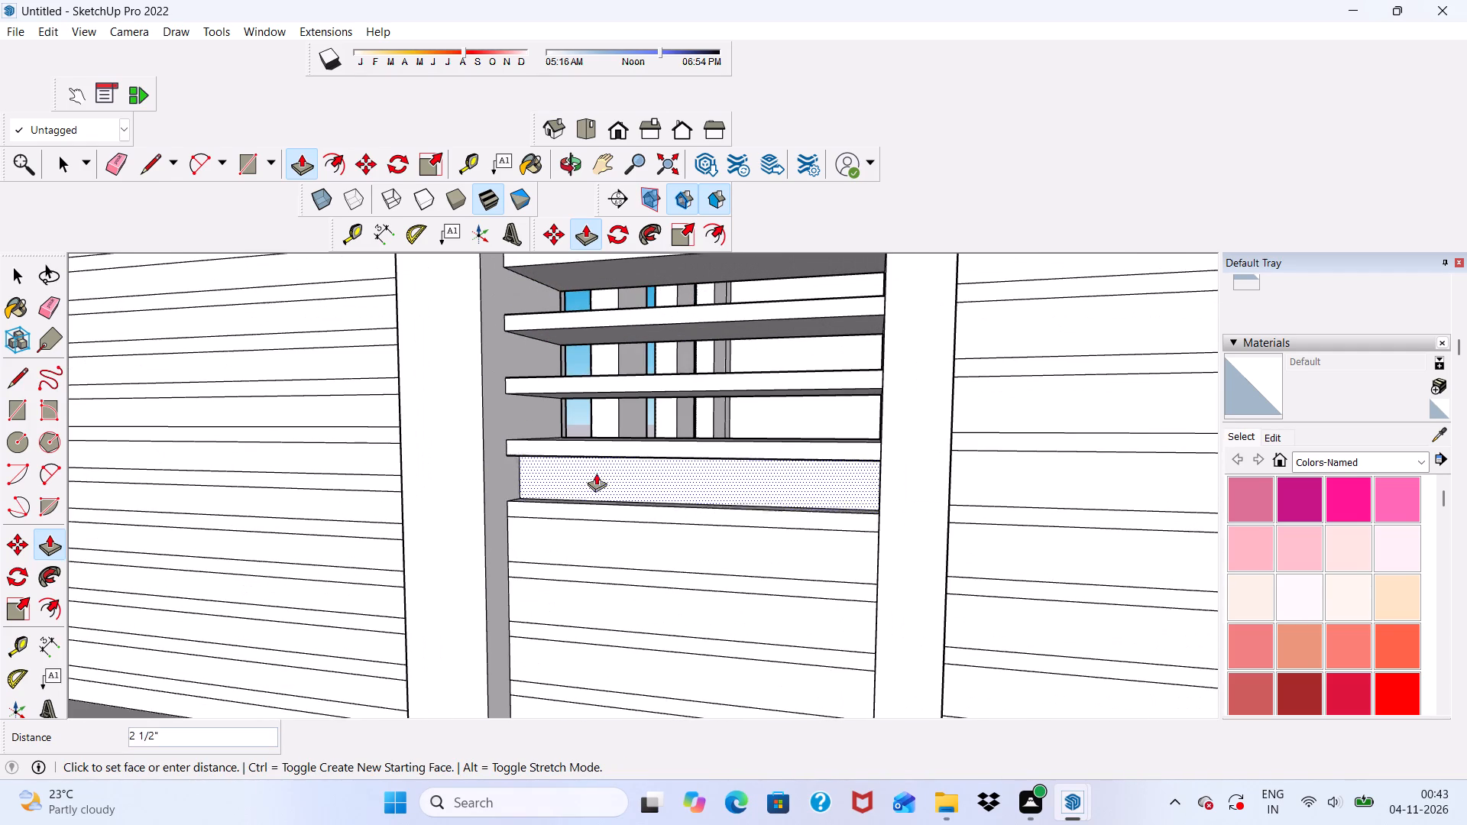
{"action": "middle_click_drag", "start_coordinate": [671, 427], "coordinate": [674, 461]}
{"action": "scroll", "coordinate": [671, 564], "scroll_direction": "up", "scroll_amount": 4}
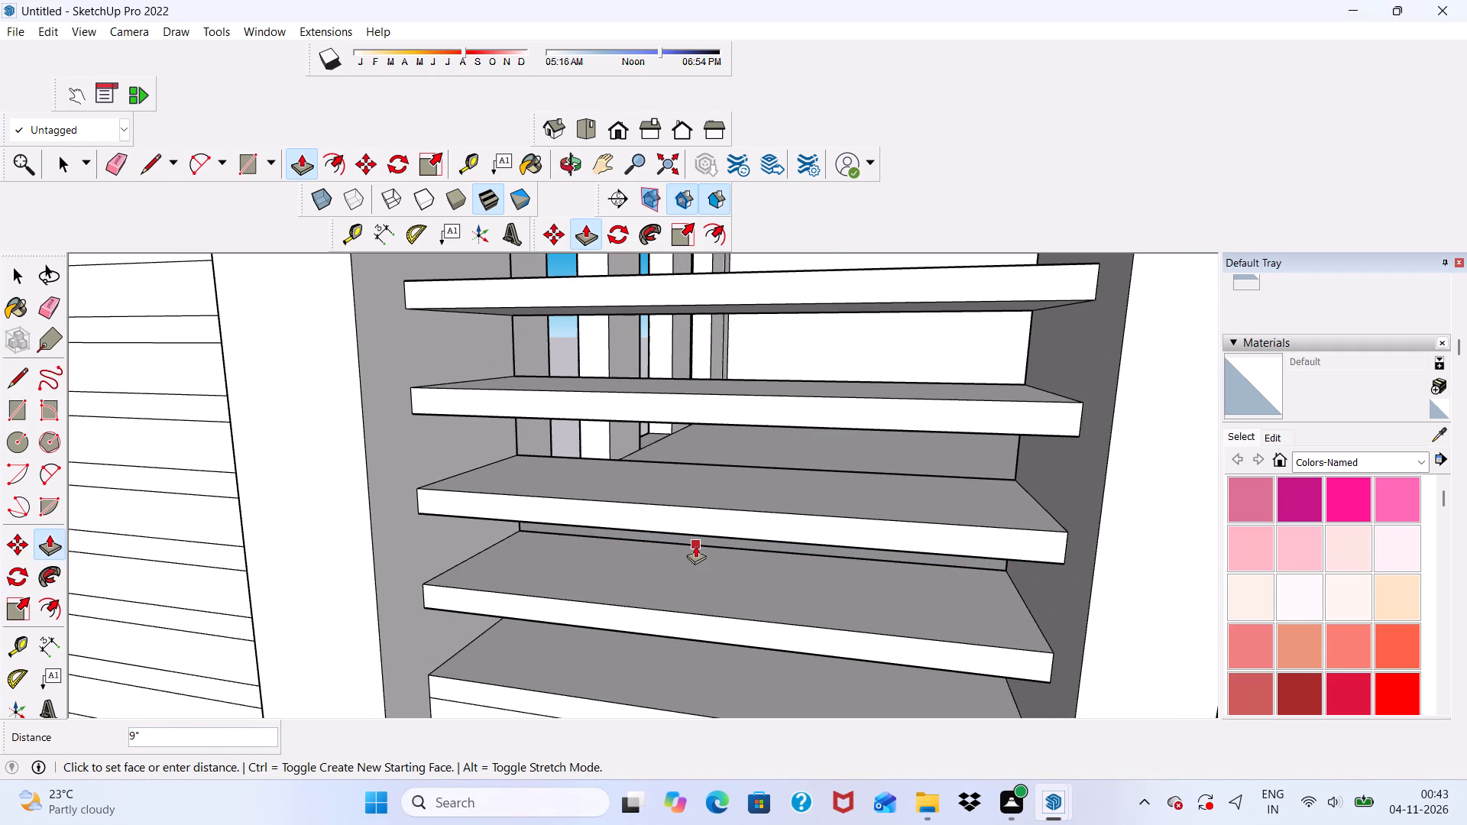
{"action": "left_click", "coordinate": [688, 544]}
{"action": "scroll", "coordinate": [677, 490], "scroll_direction": "down", "scroll_amount": 8}
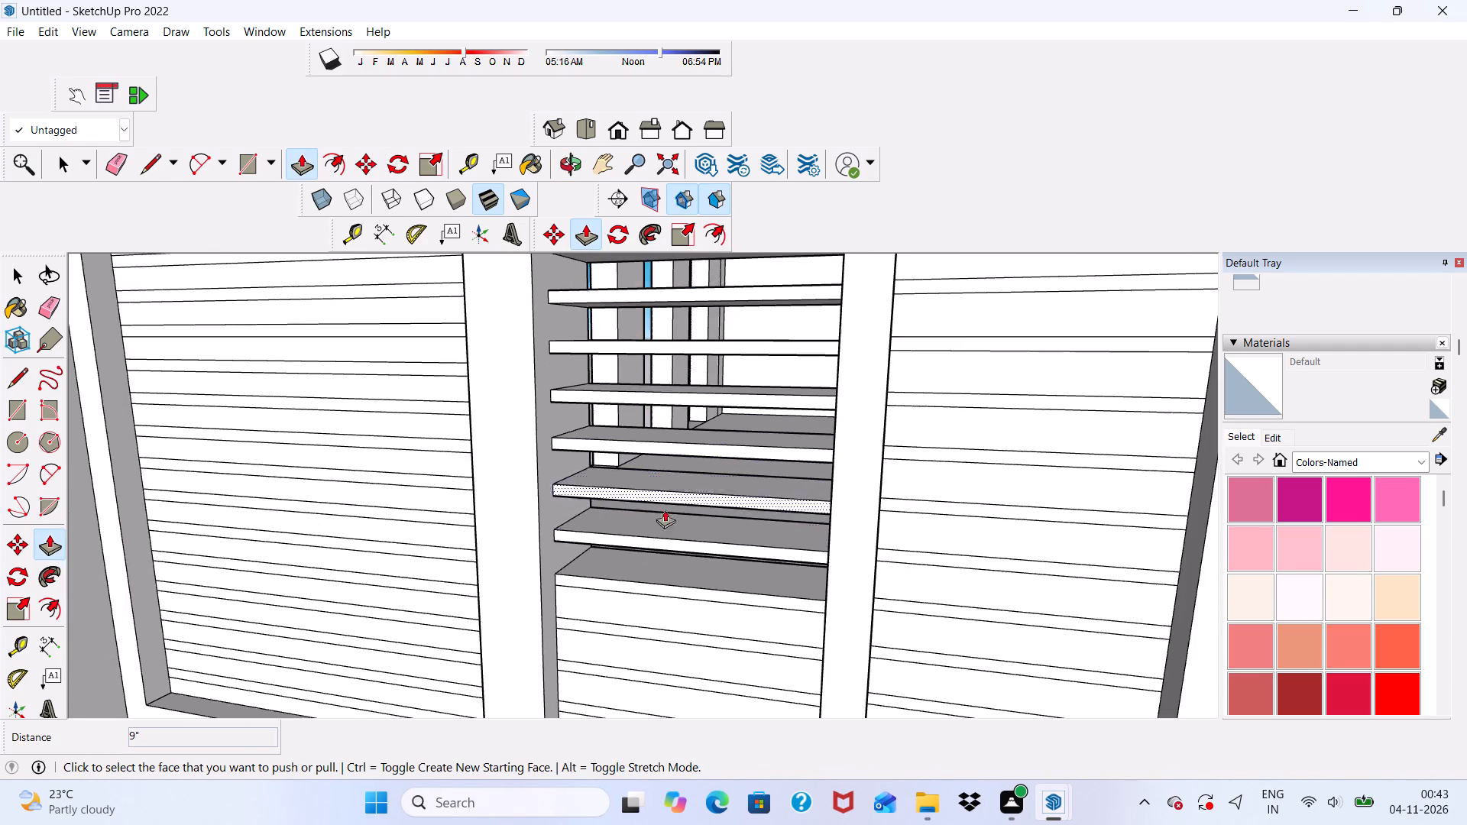
Push the thirteenth and fourteenth gaps from the top of the same middle panel back 9" to open them through the wall.
{"action": "middle_click_drag", "start_coordinate": [665, 580], "coordinate": [670, 600]}
{"action": "scroll", "coordinate": [664, 614], "scroll_direction": "up", "scroll_amount": 5}
{"action": "left_click", "coordinate": [656, 606]}
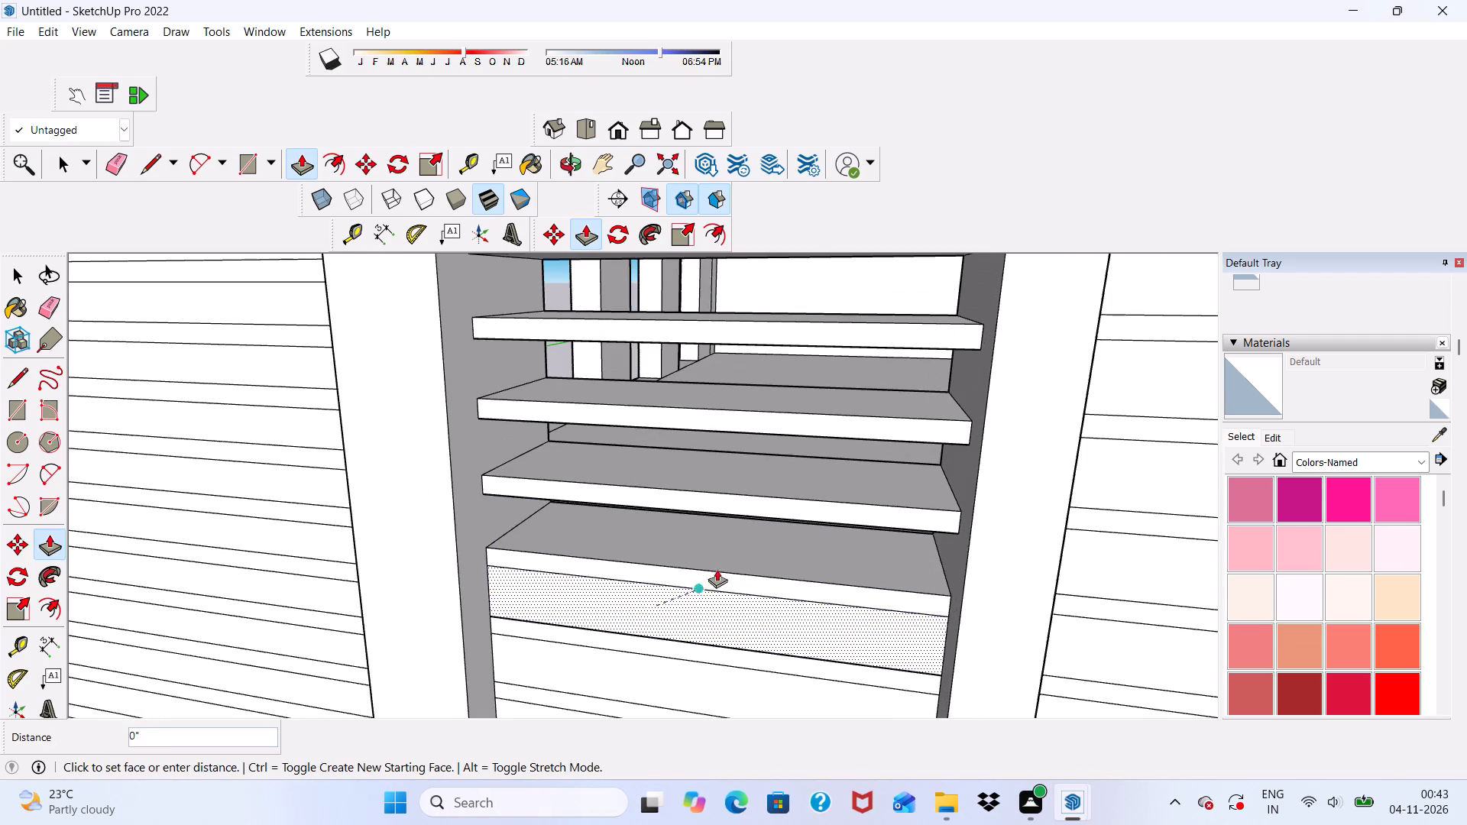
{"action": "scroll", "coordinate": [727, 549], "scroll_direction": "up", "scroll_amount": 8}
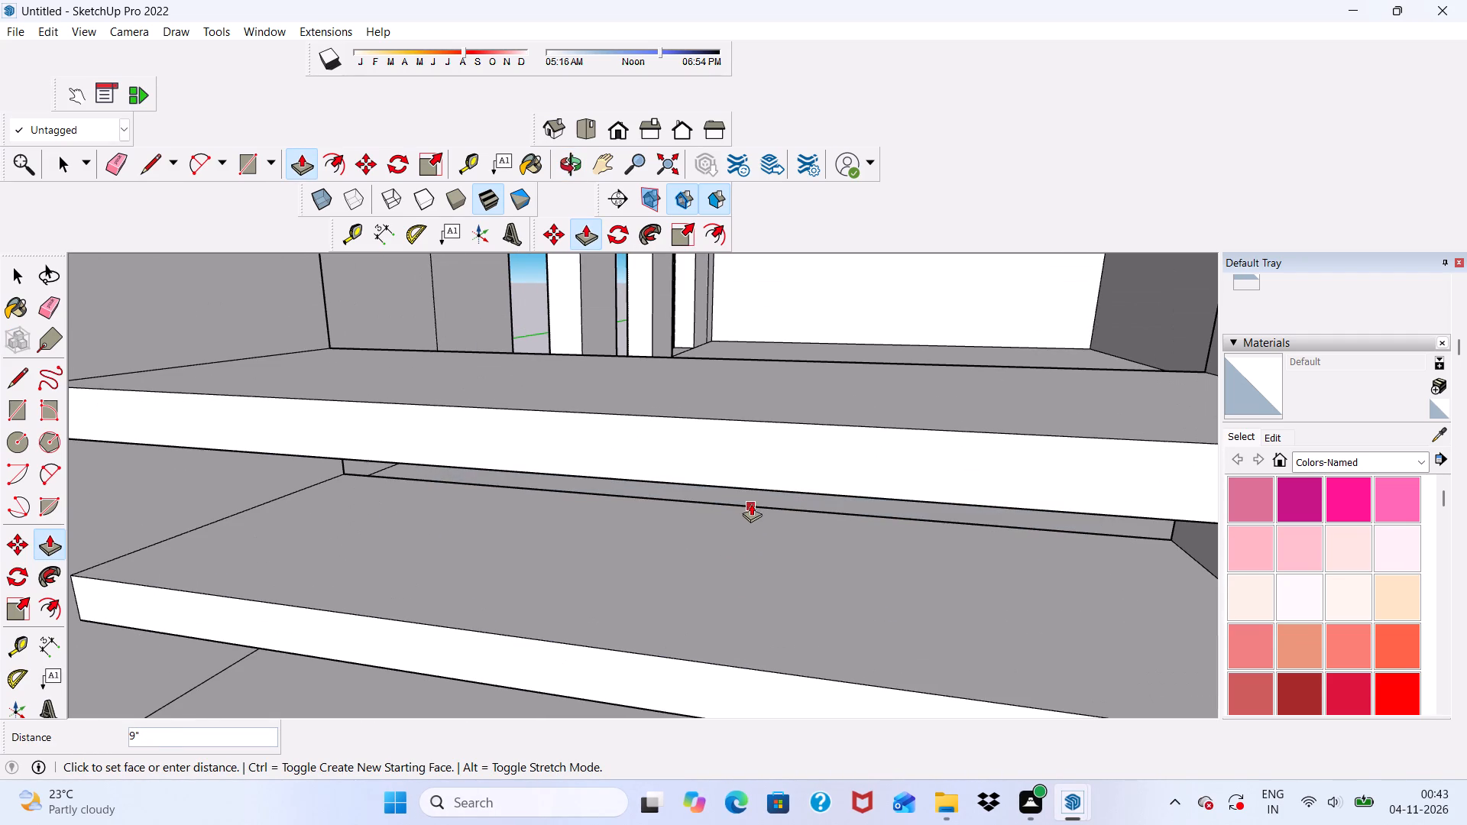
{"action": "left_click", "coordinate": [751, 503]}
{"action": "scroll", "coordinate": [727, 414], "scroll_direction": "down", "scroll_amount": 7}
{"action": "middle_click_drag", "start_coordinate": [765, 568], "coordinate": [742, 472]}
{"action": "scroll", "coordinate": [741, 475], "scroll_direction": "down", "scroll_amount": 6}
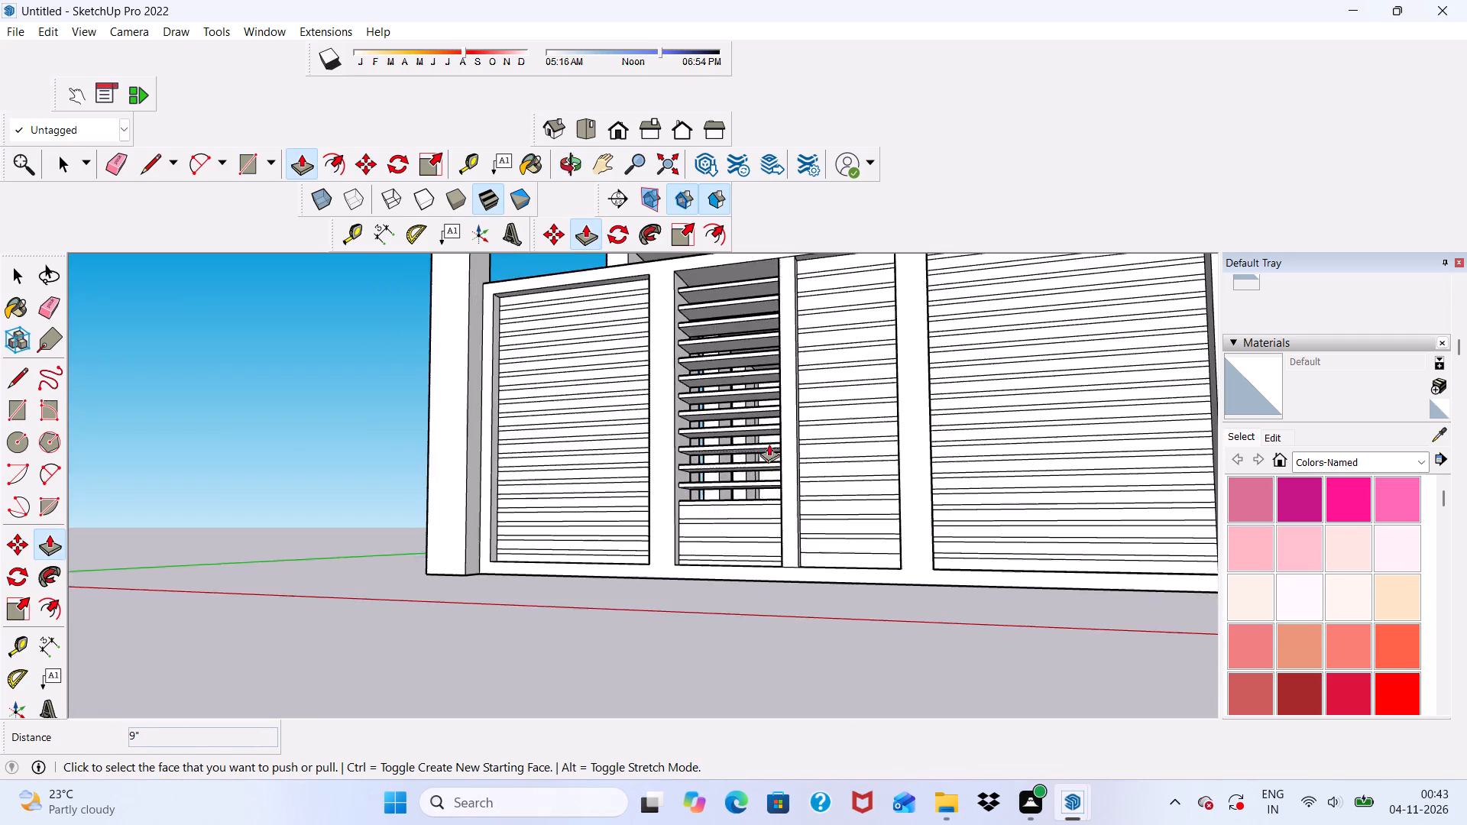
{"action": "scroll", "coordinate": [769, 444], "scroll_direction": "down", "scroll_amount": 3}
{"action": "middle_click_drag", "start_coordinate": [773, 544], "coordinate": [784, 632]}
{"action": "scroll", "coordinate": [725, 537], "scroll_direction": "up", "scroll_amount": 14}
{"action": "left_click", "coordinate": [740, 488]}
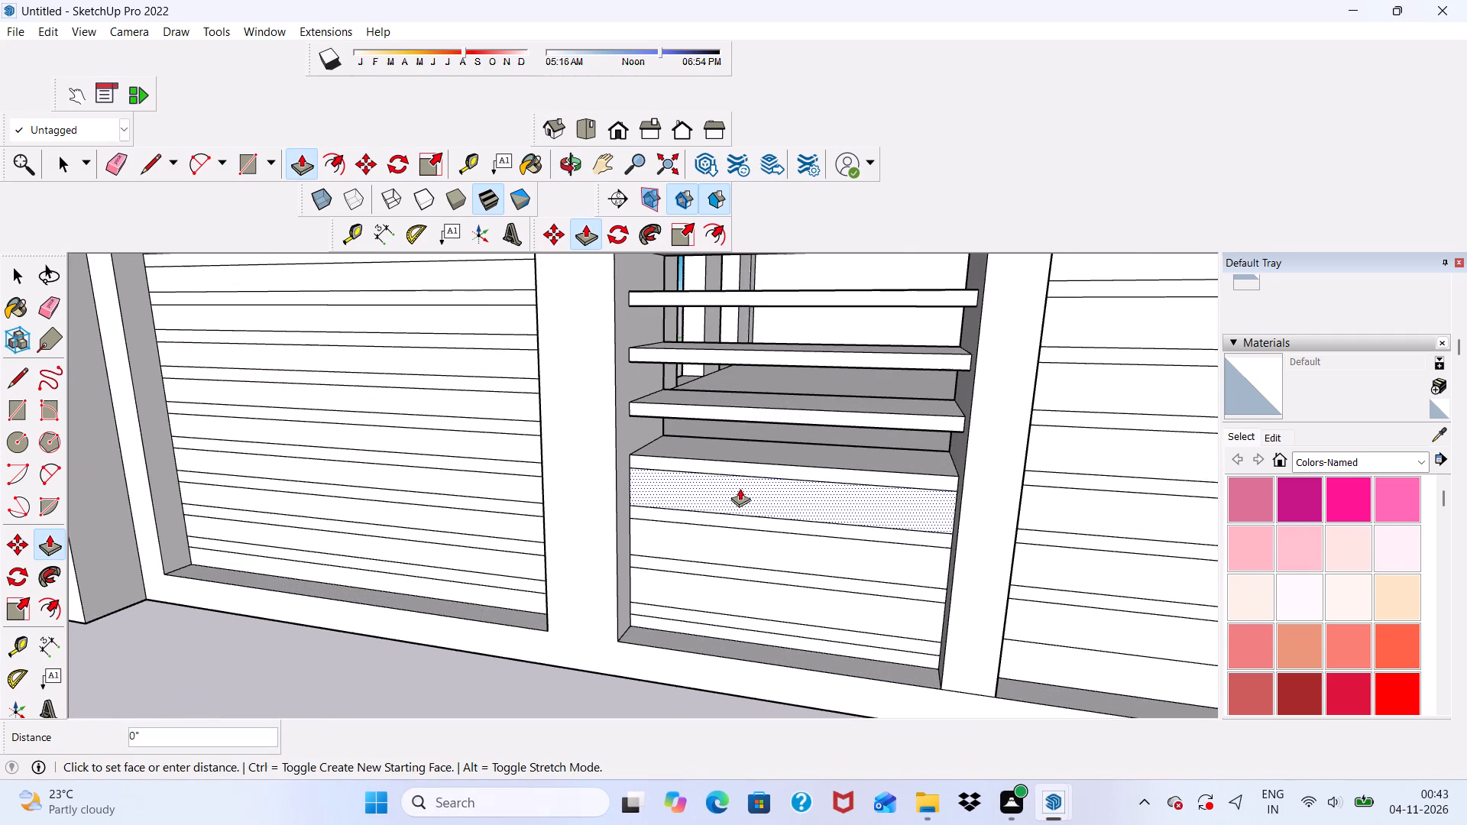
{"action": "scroll", "coordinate": [756, 445], "scroll_direction": "up", "scroll_amount": 2}
{"action": "left_click", "coordinate": [769, 438]}
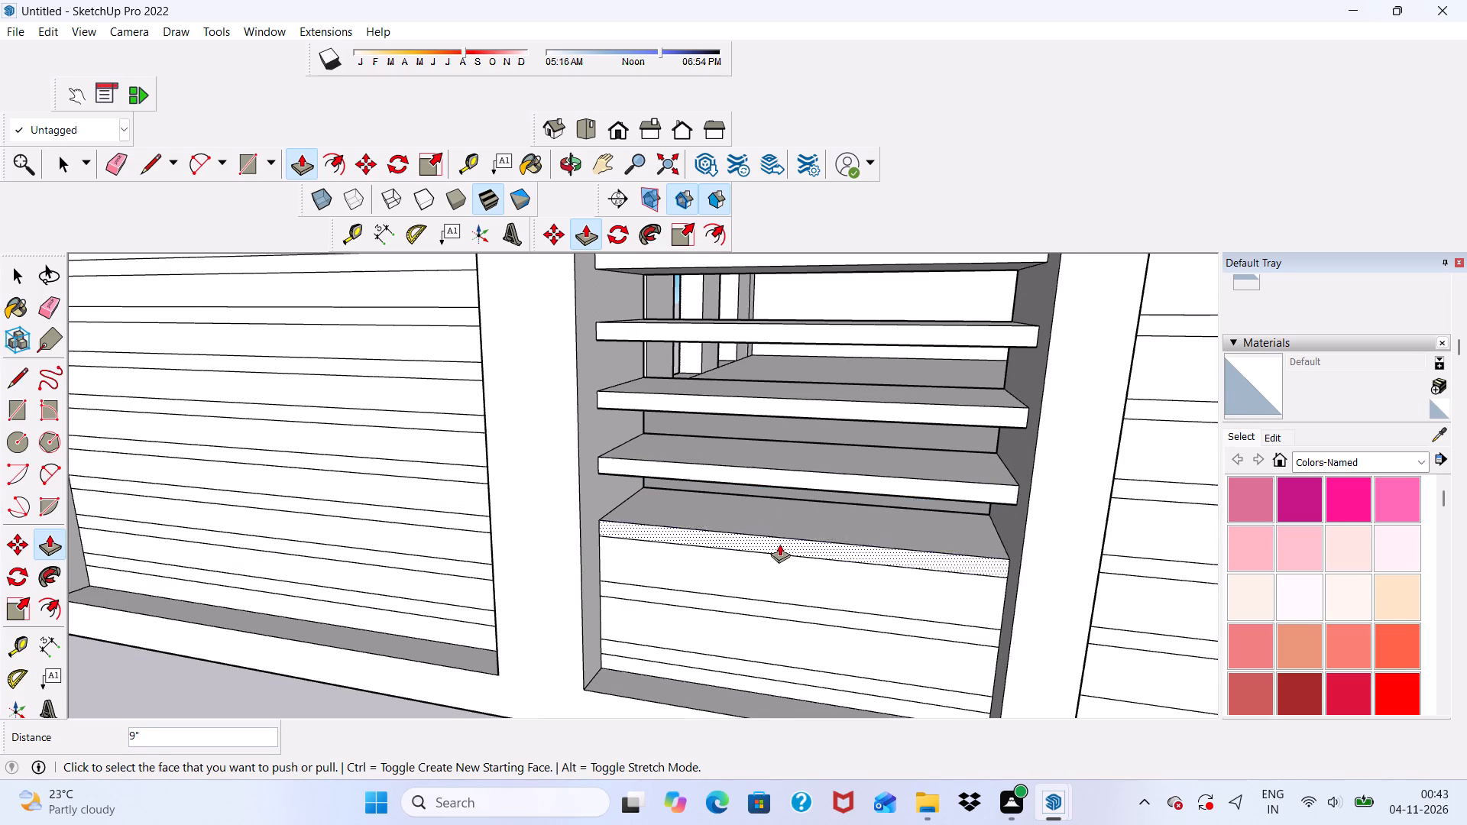
Push the fifteenth and sixteenth gaps from the top of the same middle panel back 9" to open them through the wall.
{"action": "scroll", "coordinate": [785, 552], "scroll_direction": "up", "scroll_amount": 1}
{"action": "left_click", "coordinate": [788, 558]}
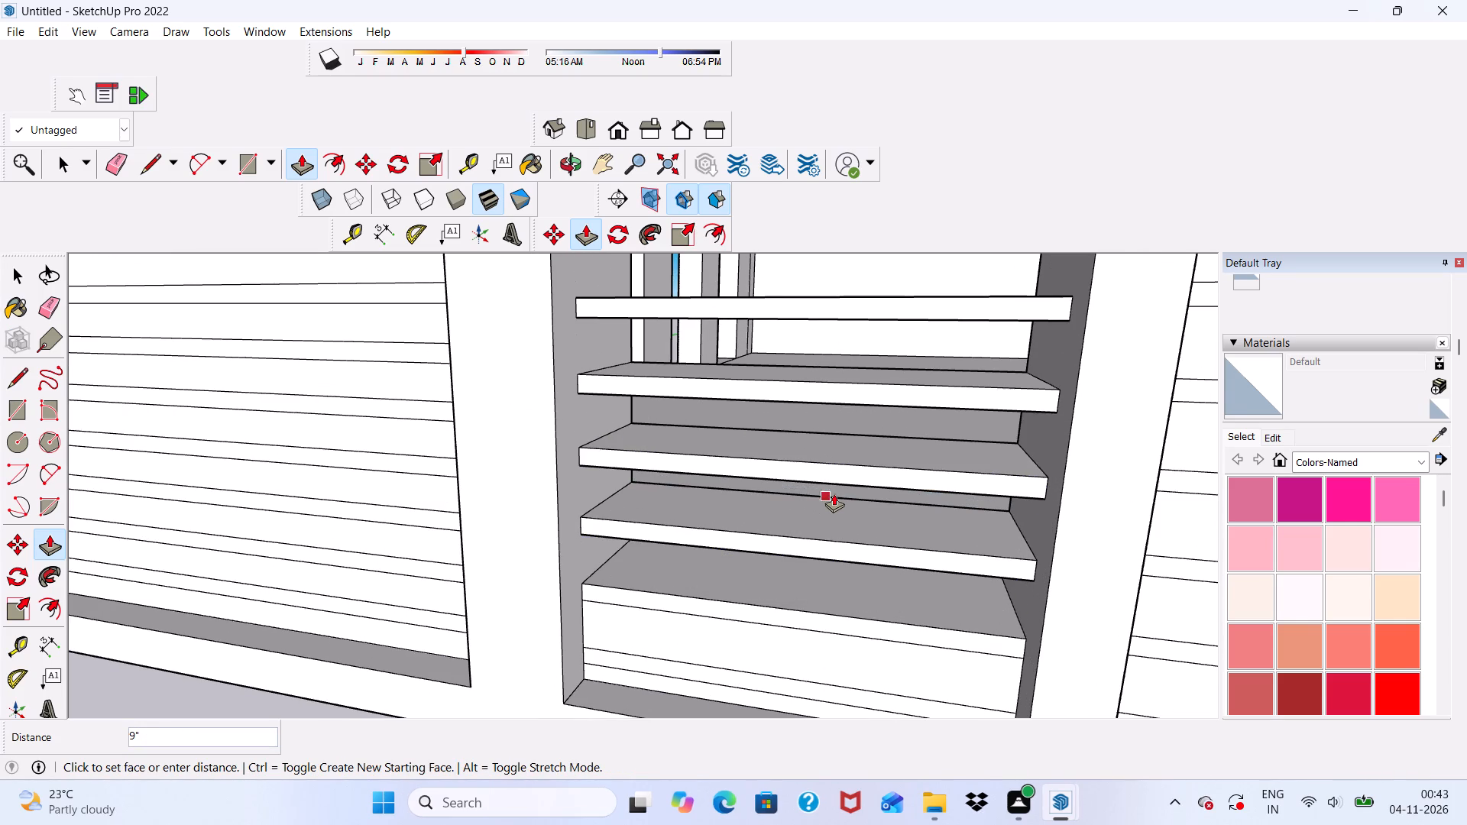
{"action": "left_click", "coordinate": [835, 493]}
{"action": "left_click", "coordinate": [791, 646]}
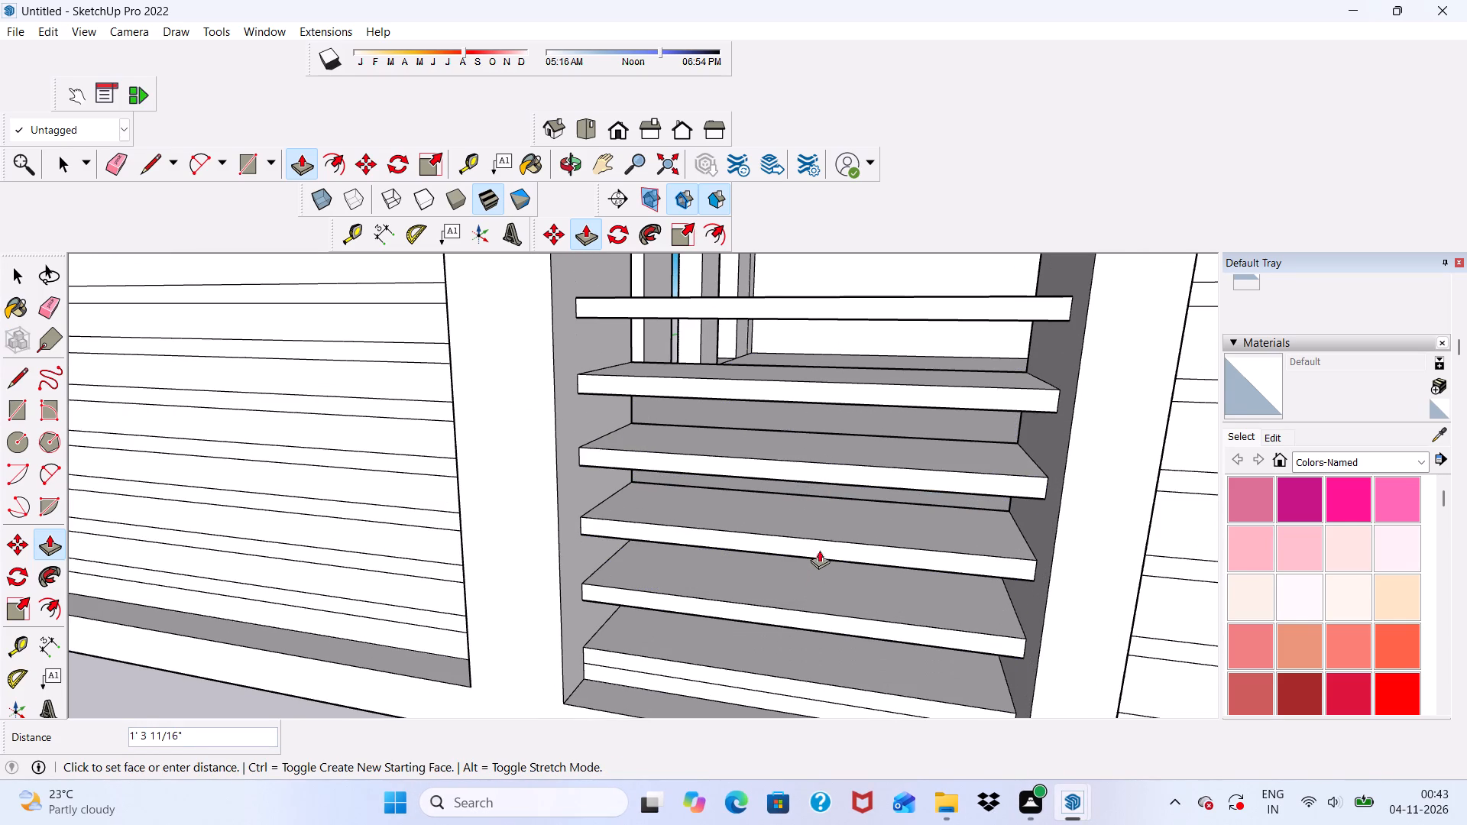
{"action": "left_click", "coordinate": [819, 495]}
Push the narrow bottom gap of the same middle panel back about 1' 5 1/4" to open it through the wall.
{"action": "scroll", "coordinate": [755, 456], "scroll_direction": "down", "scroll_amount": 2}
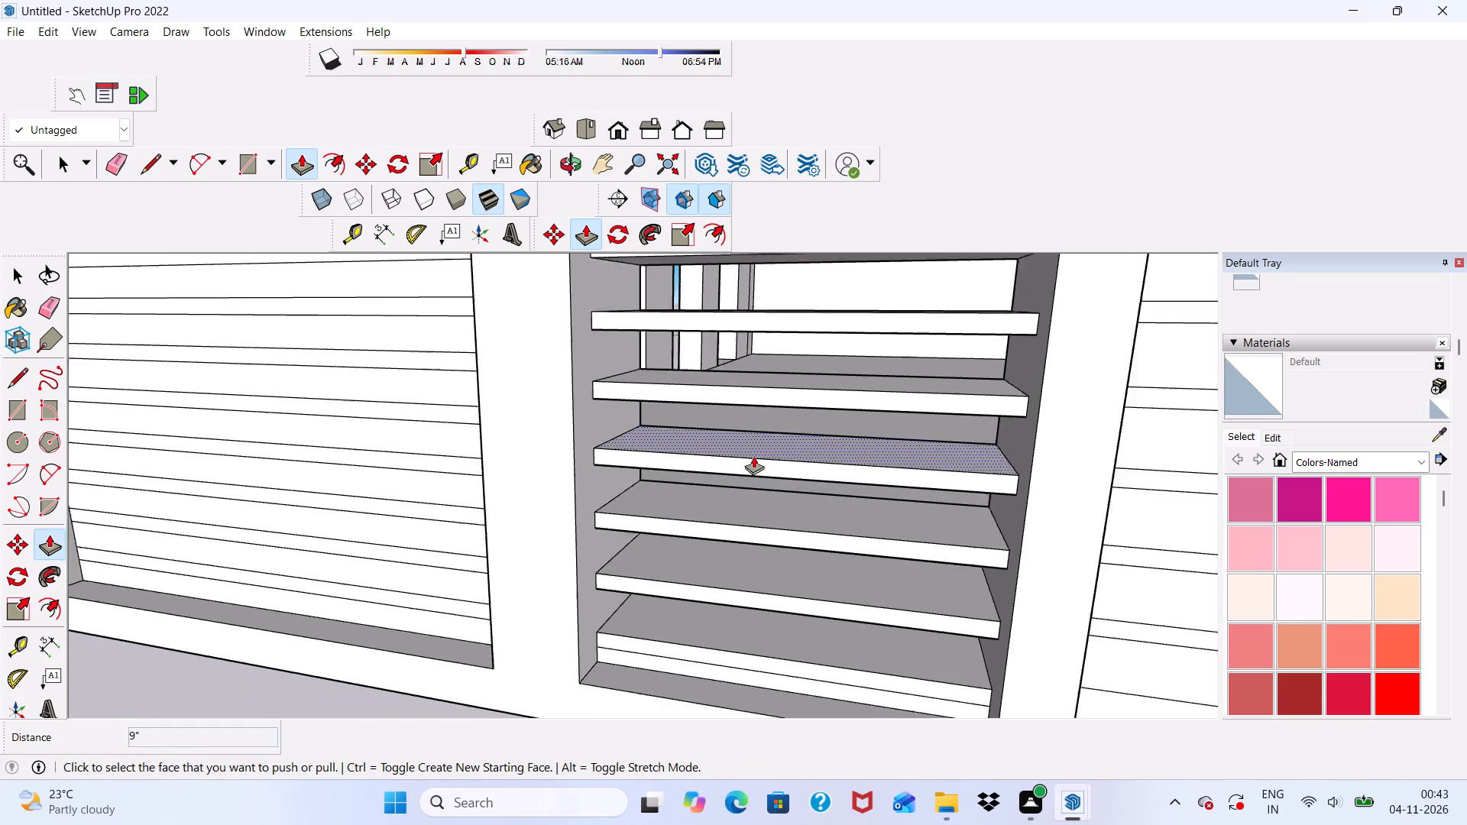
{"action": "scroll", "coordinate": [753, 456], "scroll_direction": "down", "scroll_amount": 4}
{"action": "middle_click_drag", "start_coordinate": [795, 601], "coordinate": [878, 544]}
{"action": "scroll", "coordinate": [878, 544], "scroll_direction": "up", "scroll_amount": 2}
{"action": "scroll", "coordinate": [796, 636], "scroll_direction": "up", "scroll_amount": 4}
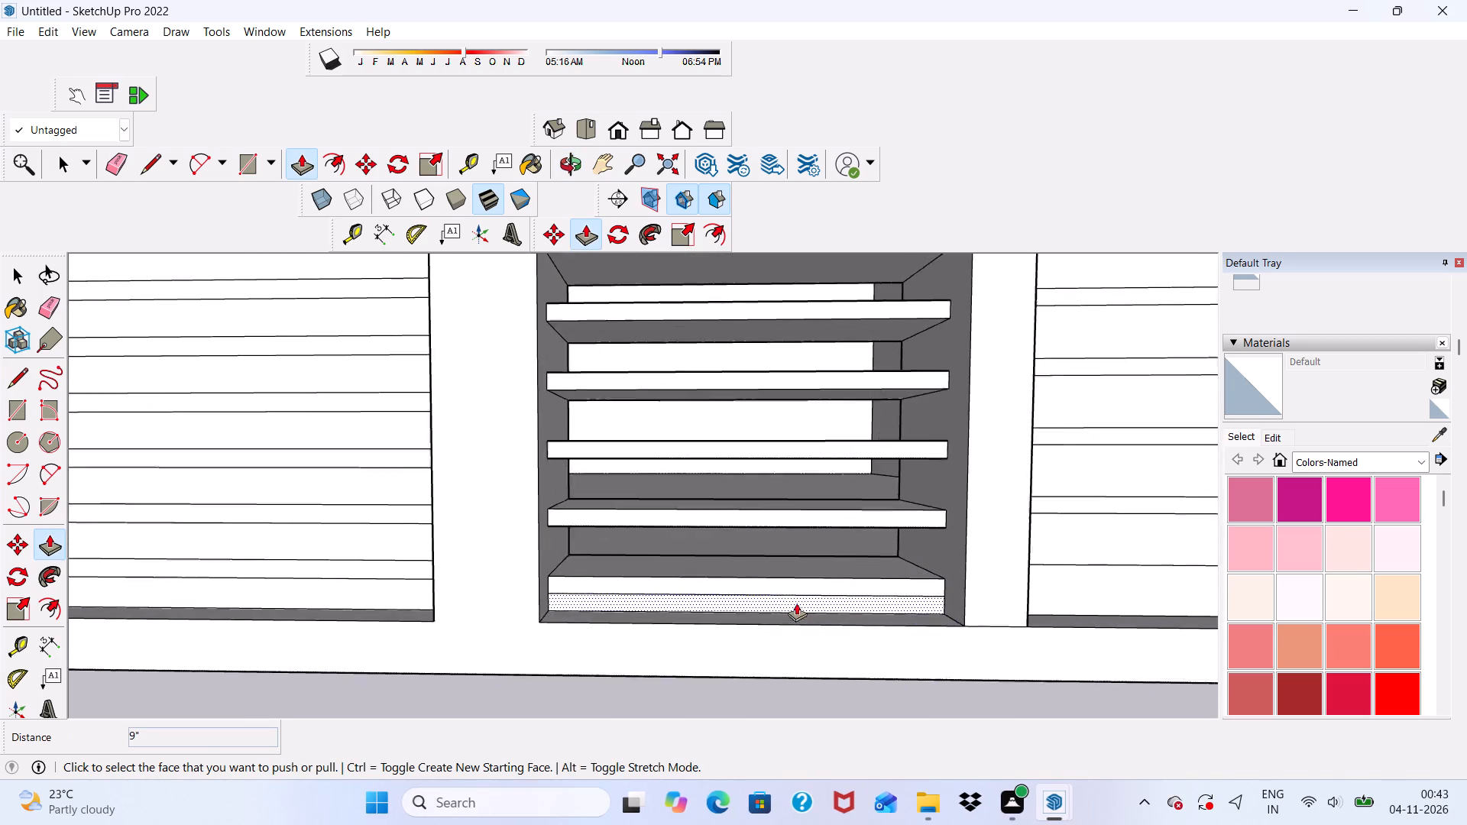
{"action": "scroll", "coordinate": [808, 616], "scroll_direction": "up", "scroll_amount": 8}
{"action": "left_click", "coordinate": [804, 597]}
{"action": "scroll", "coordinate": [766, 515], "scroll_direction": "up", "scroll_amount": 2}
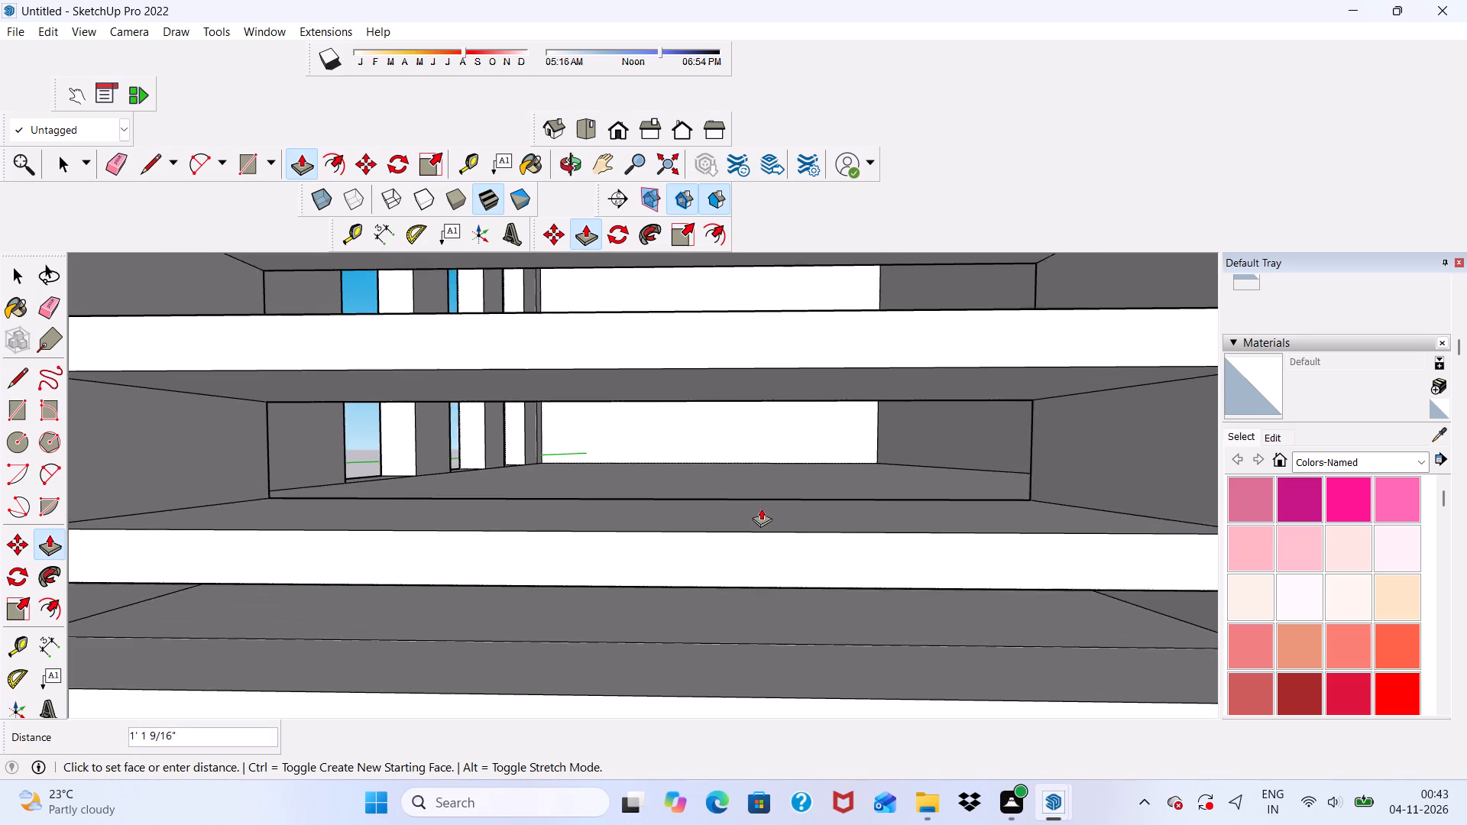
{"action": "scroll", "coordinate": [761, 508], "scroll_direction": "up", "scroll_amount": 1}
{"action": "left_click", "coordinate": [753, 491]}
Push the top two gaps of the narrow panel just right of the open-slat panel back 9" to open them.
{"action": "scroll", "coordinate": [753, 491], "scroll_direction": "down", "scroll_amount": 15}
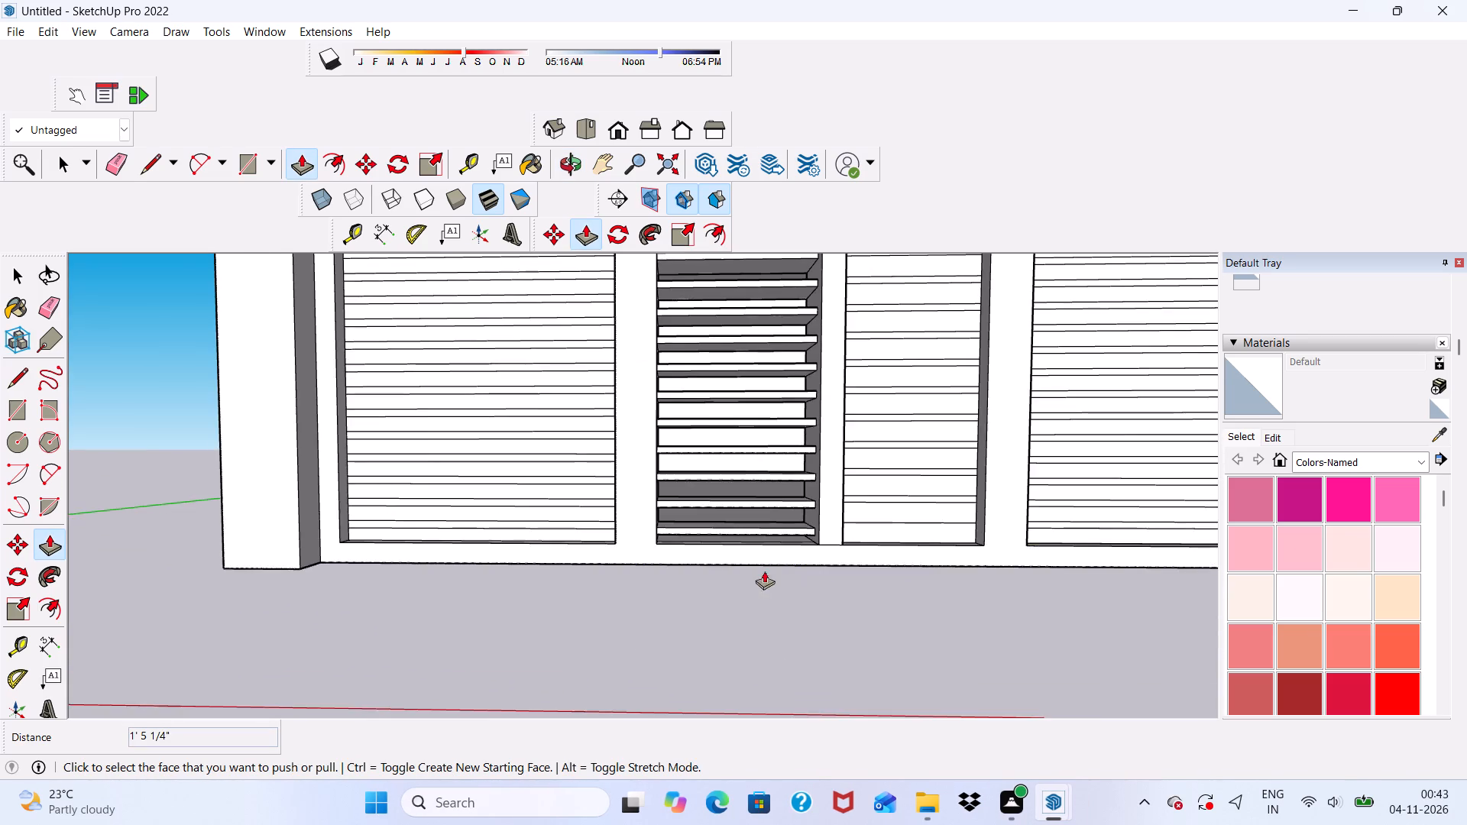
{"action": "scroll", "coordinate": [764, 585], "scroll_direction": "down", "scroll_amount": 11}
{"action": "scroll", "coordinate": [809, 409], "scroll_direction": "up", "scroll_amount": 2}
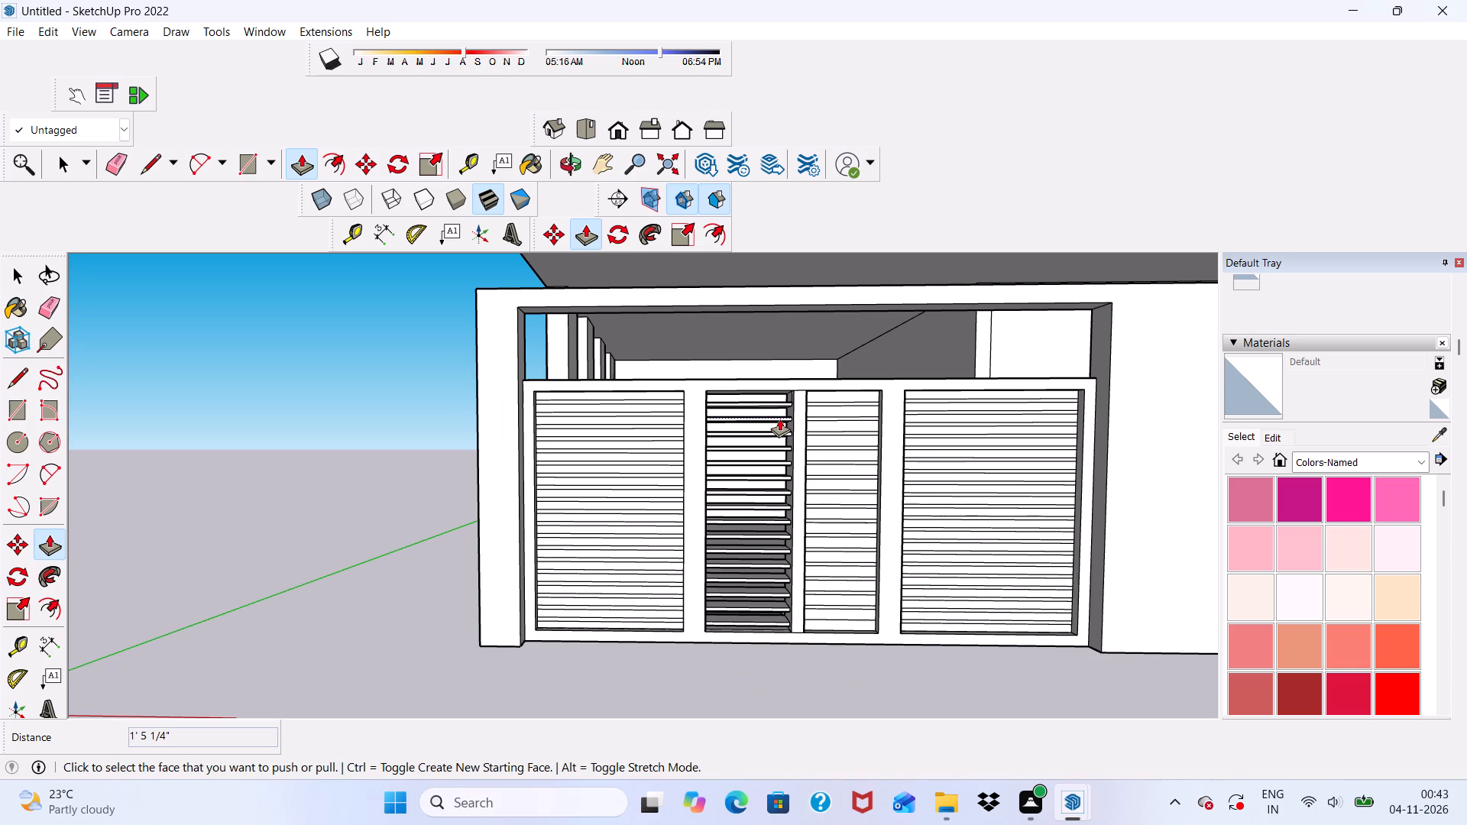
{"action": "scroll", "coordinate": [746, 432], "scroll_direction": "up", "scroll_amount": 8}
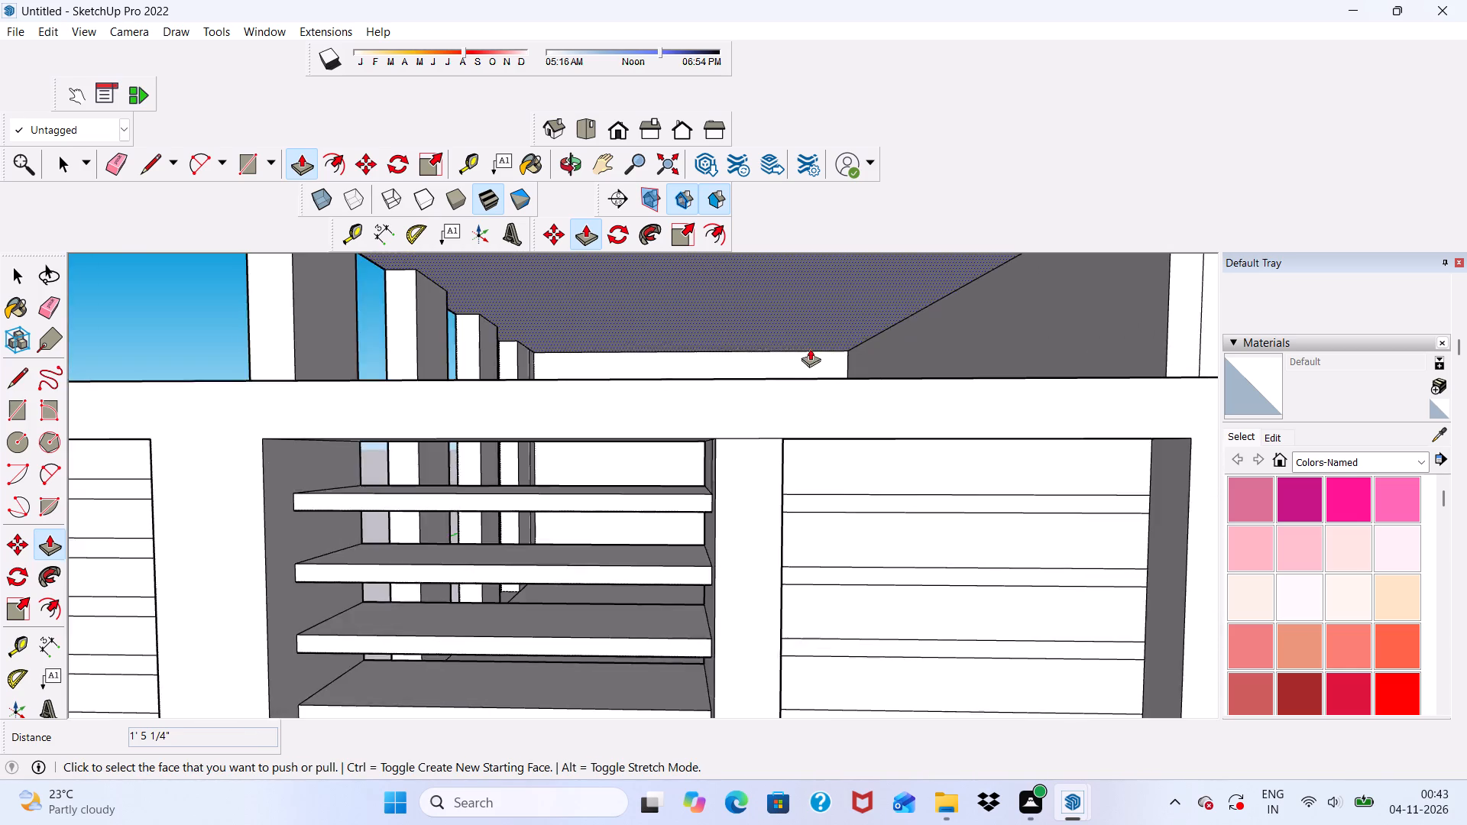
{"action": "scroll", "coordinate": [756, 370], "scroll_direction": "down", "scroll_amount": 5}
{"action": "middle_click_drag", "start_coordinate": [724, 394], "coordinate": [697, 621]}
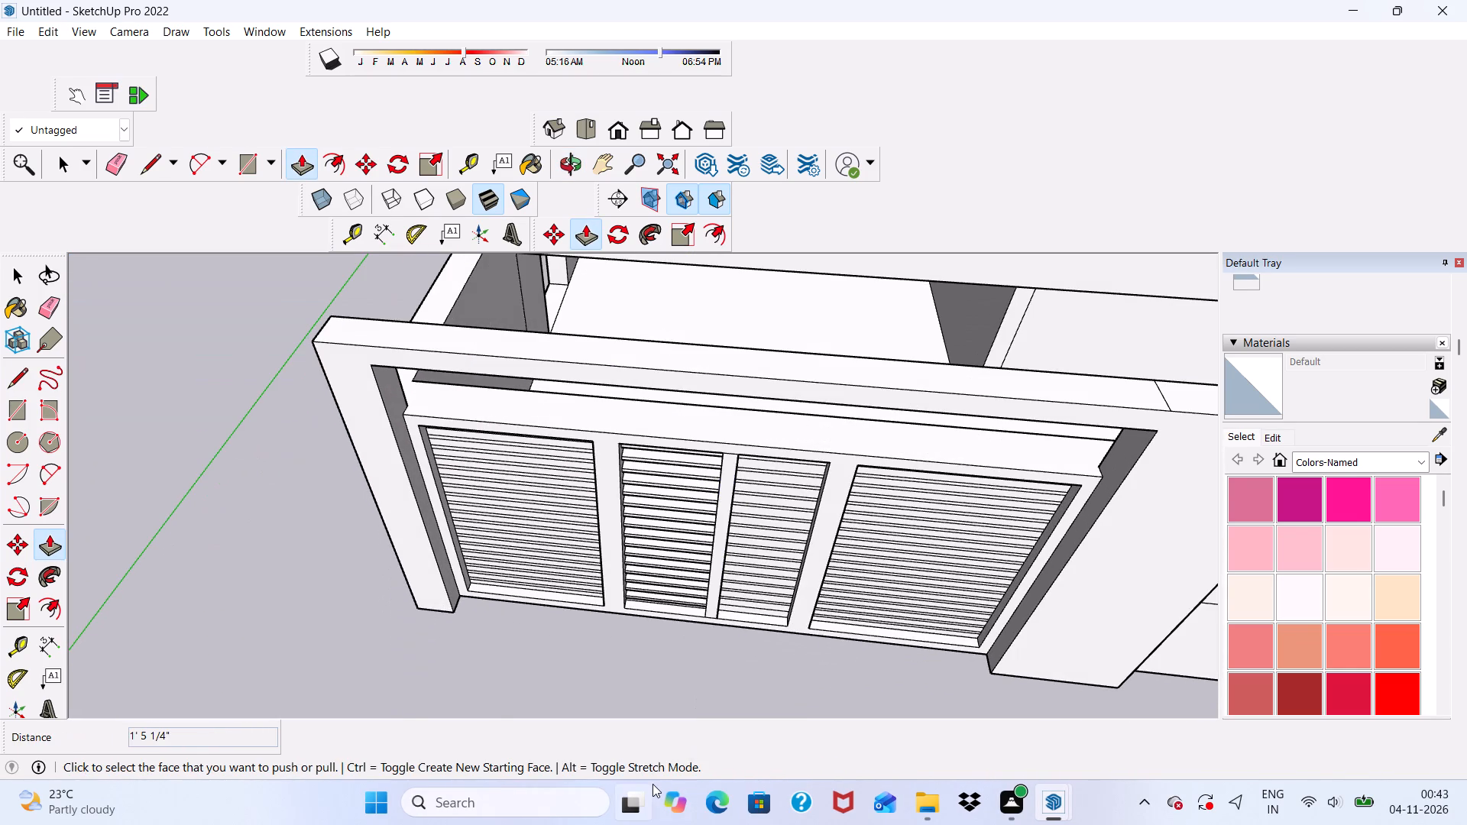
{"action": "scroll", "coordinate": [818, 405], "scroll_direction": "up", "scroll_amount": 5}
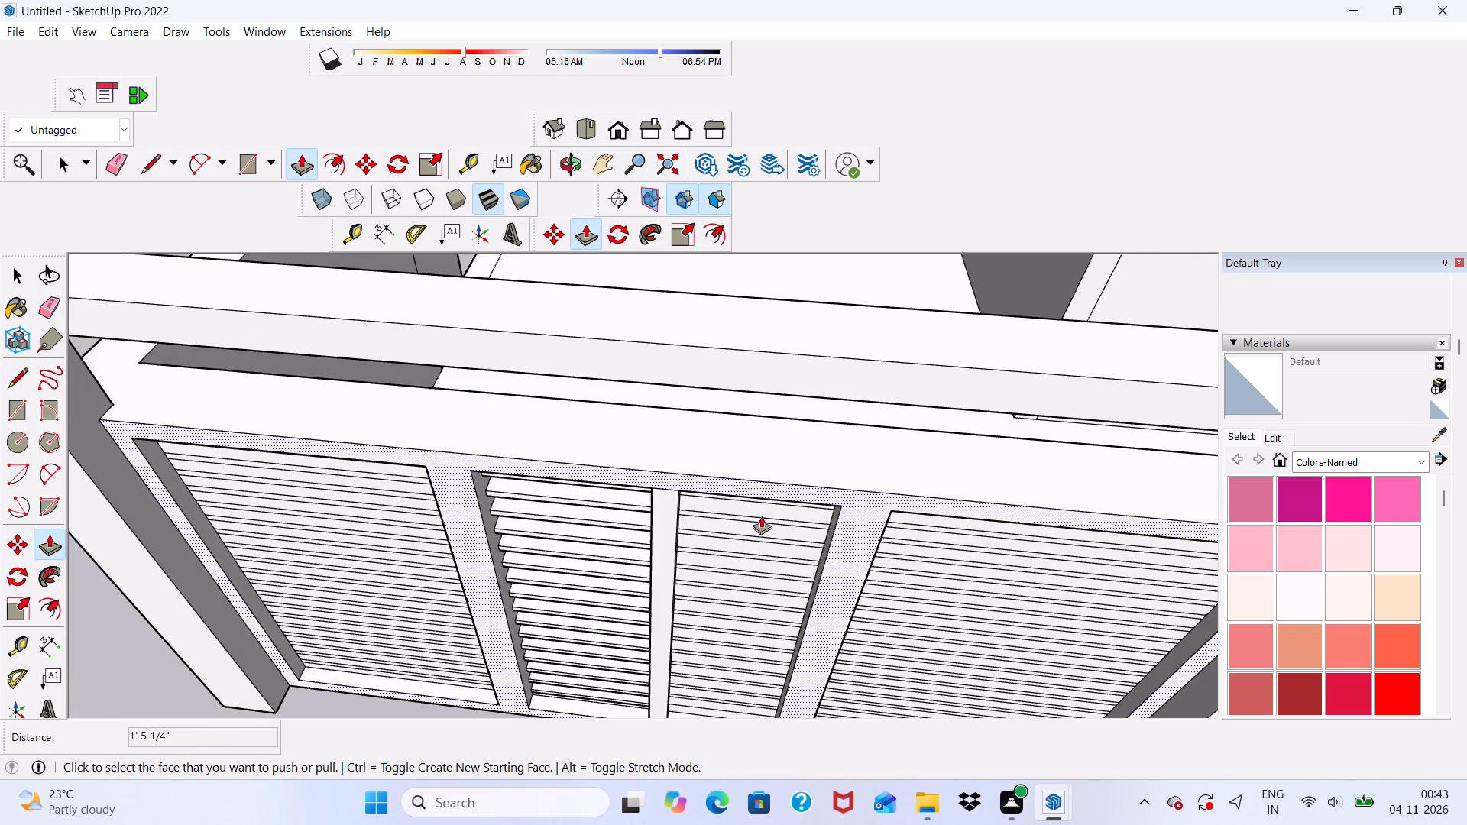
{"action": "scroll", "coordinate": [757, 506], "scroll_direction": "up", "scroll_amount": 1}
{"action": "middle_click_drag", "start_coordinate": [757, 506], "coordinate": [696, 380]}
{"action": "scroll", "coordinate": [695, 380], "scroll_direction": "up", "scroll_amount": 2}
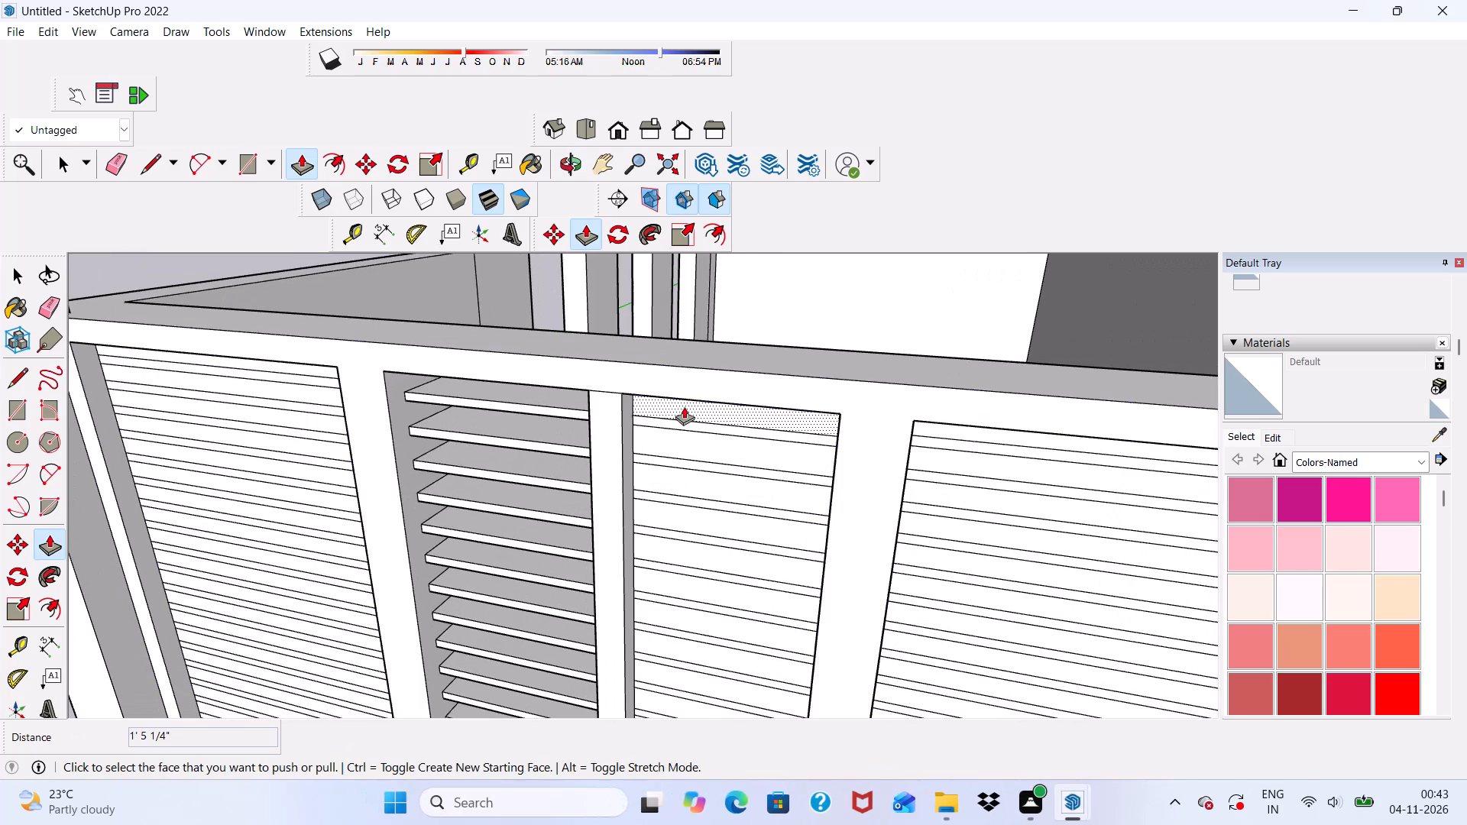
{"action": "left_click", "coordinate": [684, 406]}
{"action": "left_click", "coordinate": [802, 343]}
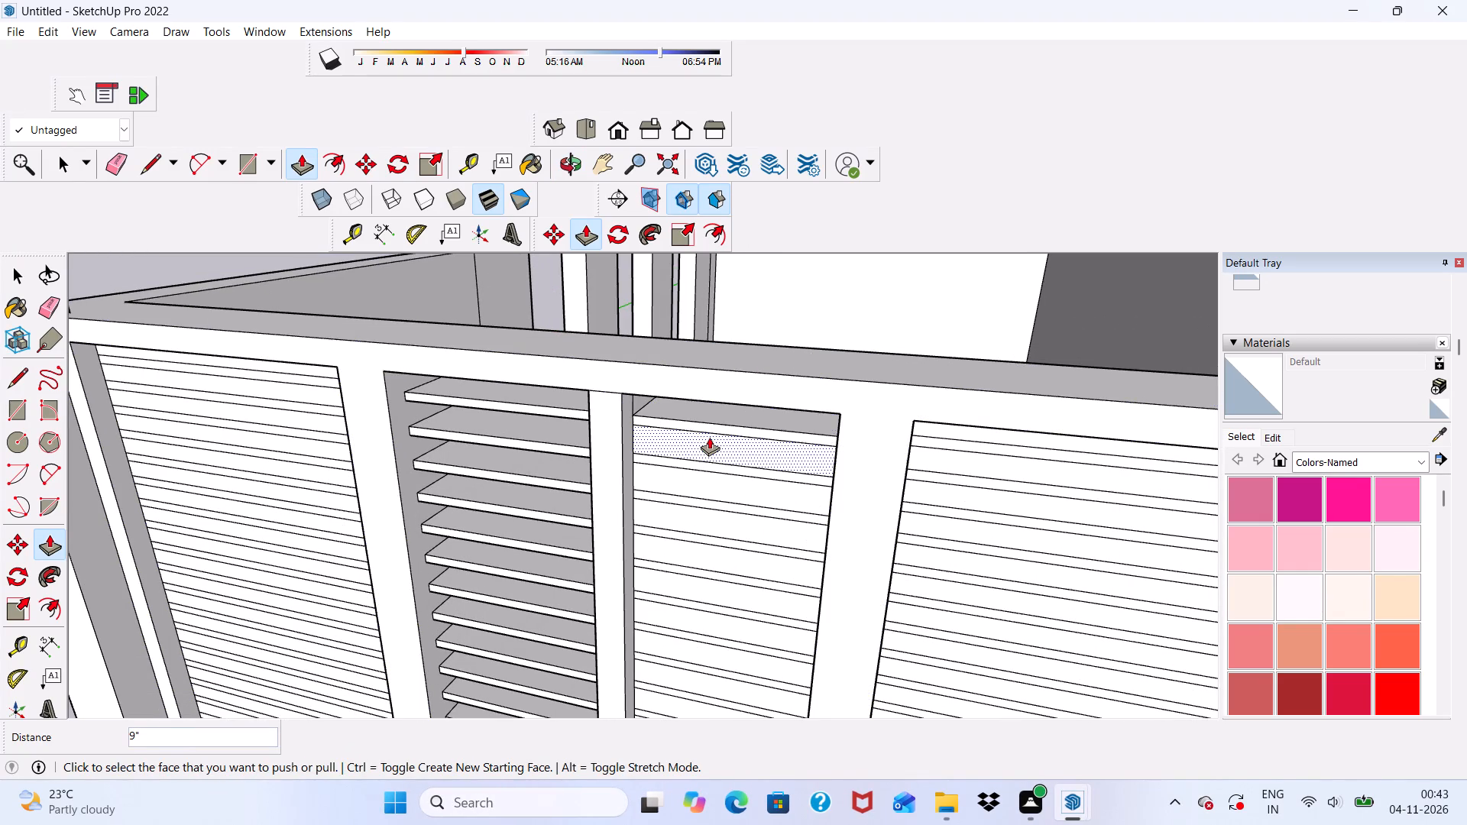
{"action": "left_click", "coordinate": [709, 437]}
{"action": "left_click", "coordinate": [805, 350]}
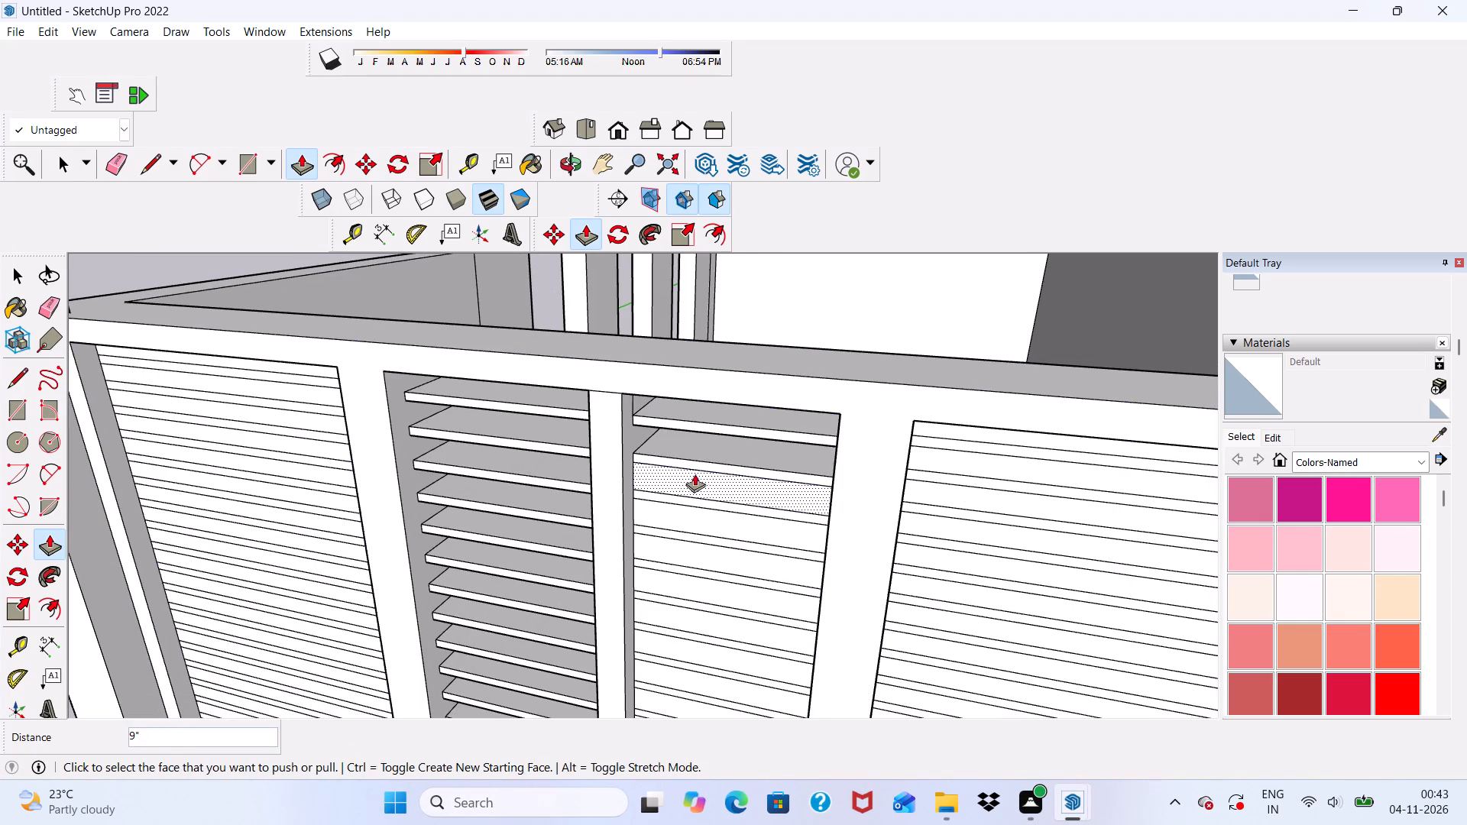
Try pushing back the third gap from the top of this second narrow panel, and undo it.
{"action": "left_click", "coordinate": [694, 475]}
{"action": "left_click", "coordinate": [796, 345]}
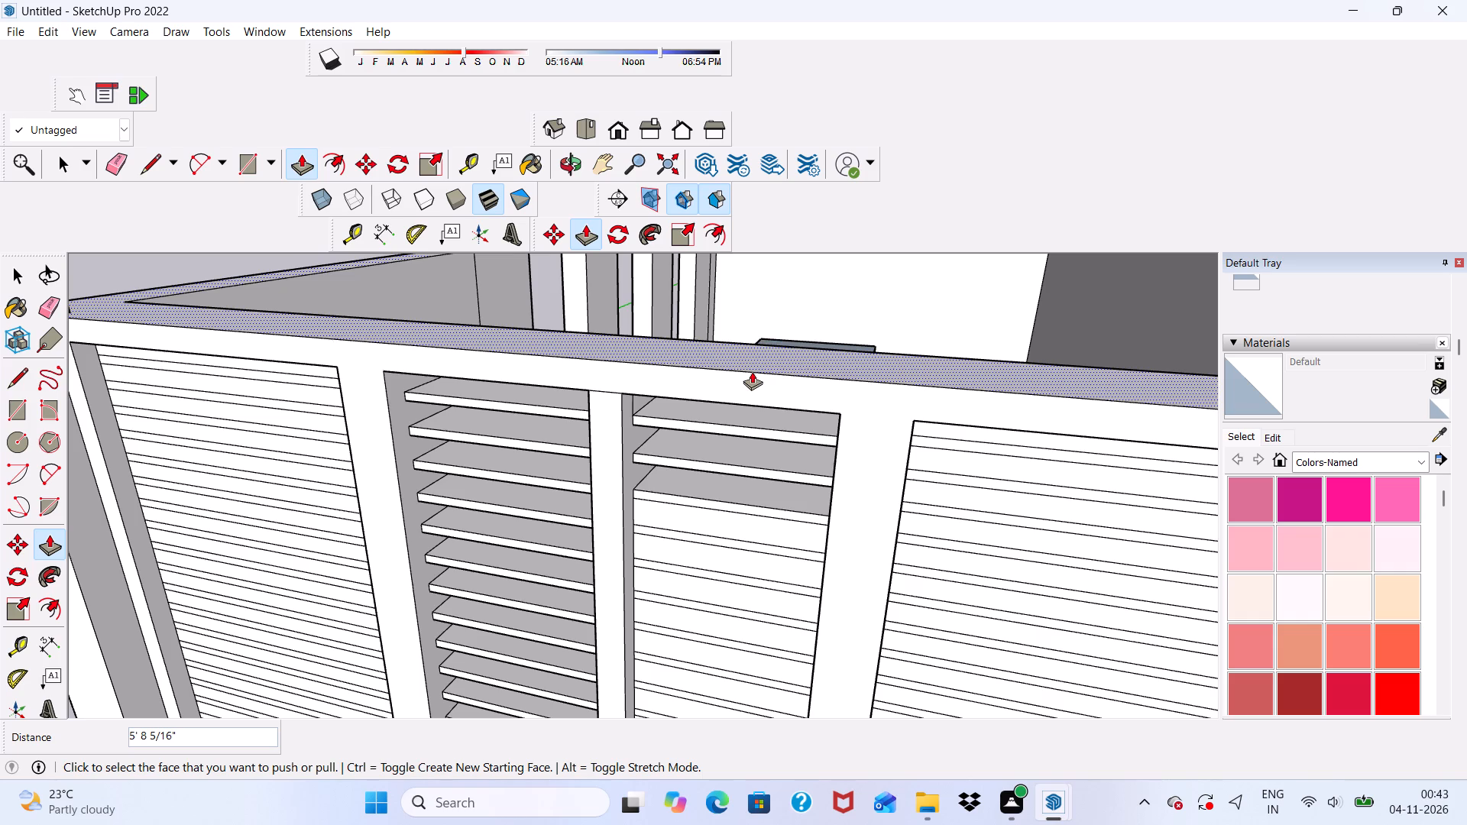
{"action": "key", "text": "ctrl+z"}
Push the third and fourth gaps from the top of the second narrow panel back 9" to open them through the wall.
{"action": "left_click", "coordinate": [664, 480]}
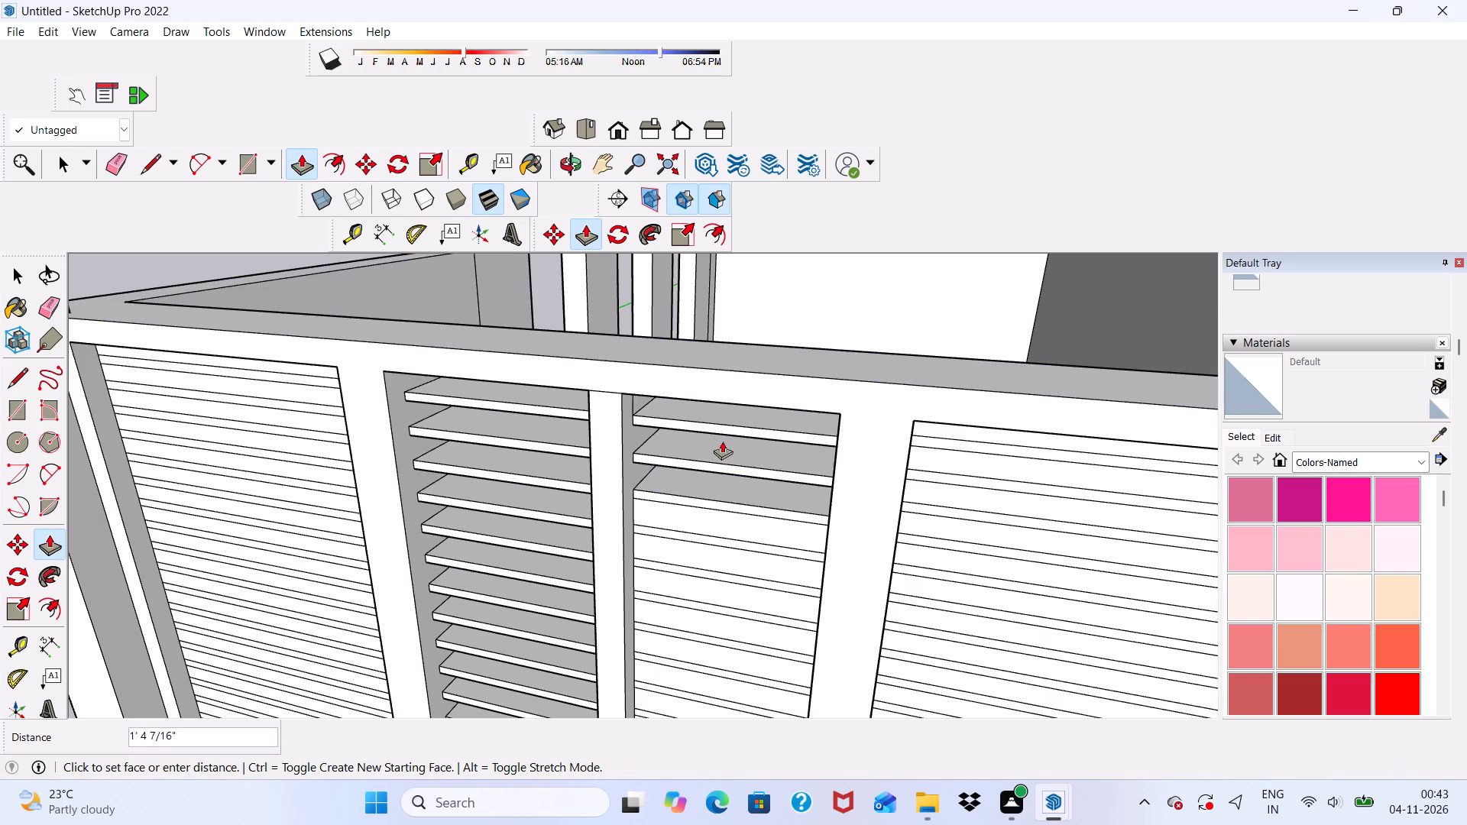
{"action": "scroll", "coordinate": [782, 338], "scroll_direction": "up", "scroll_amount": 4}
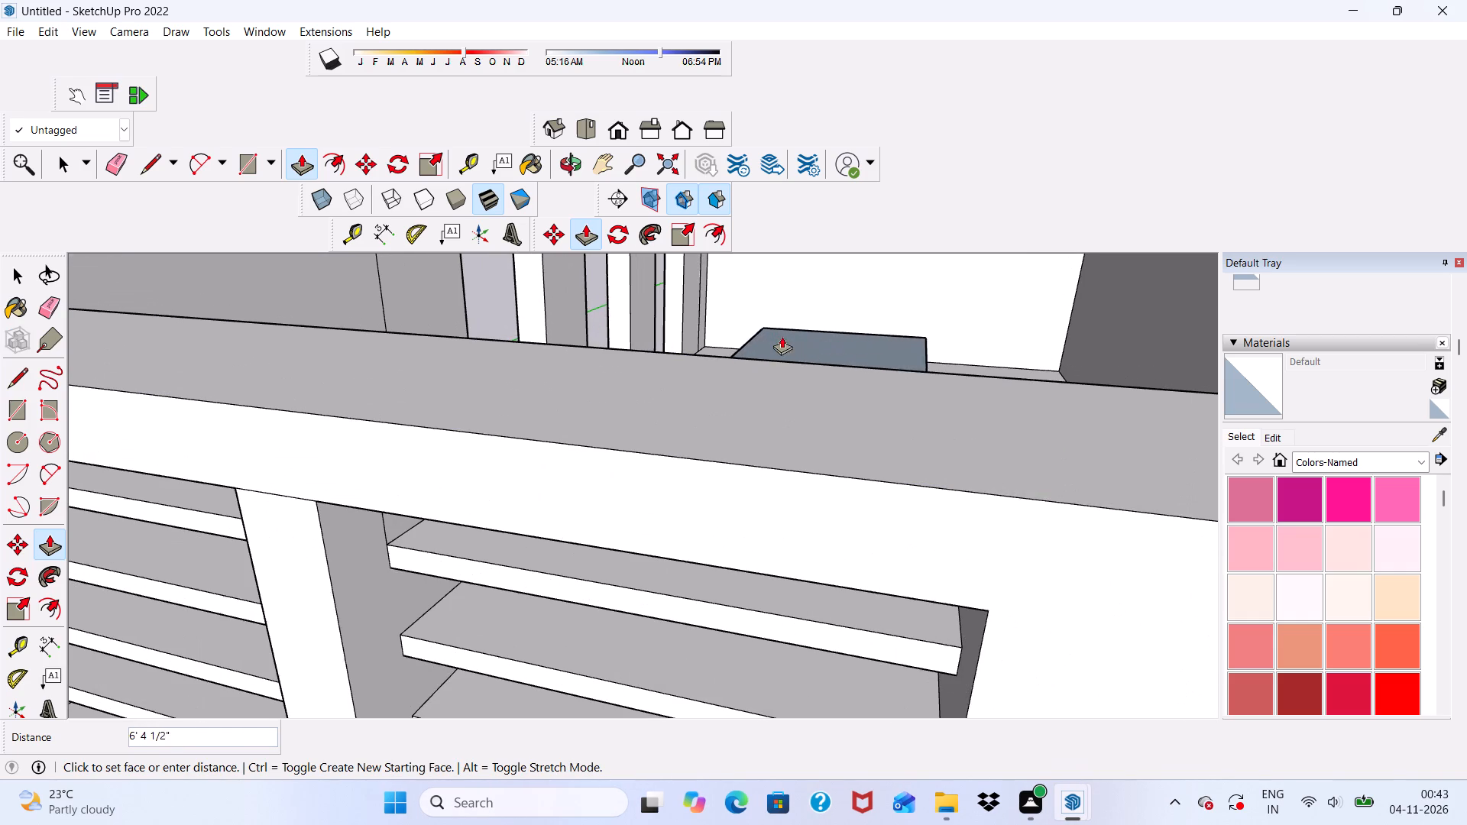
{"action": "left_click", "coordinate": [718, 361]}
{"action": "scroll", "coordinate": [720, 354], "scroll_direction": "down", "scroll_amount": 12}
{"action": "scroll", "coordinate": [669, 482], "scroll_direction": "up", "scroll_amount": 3}
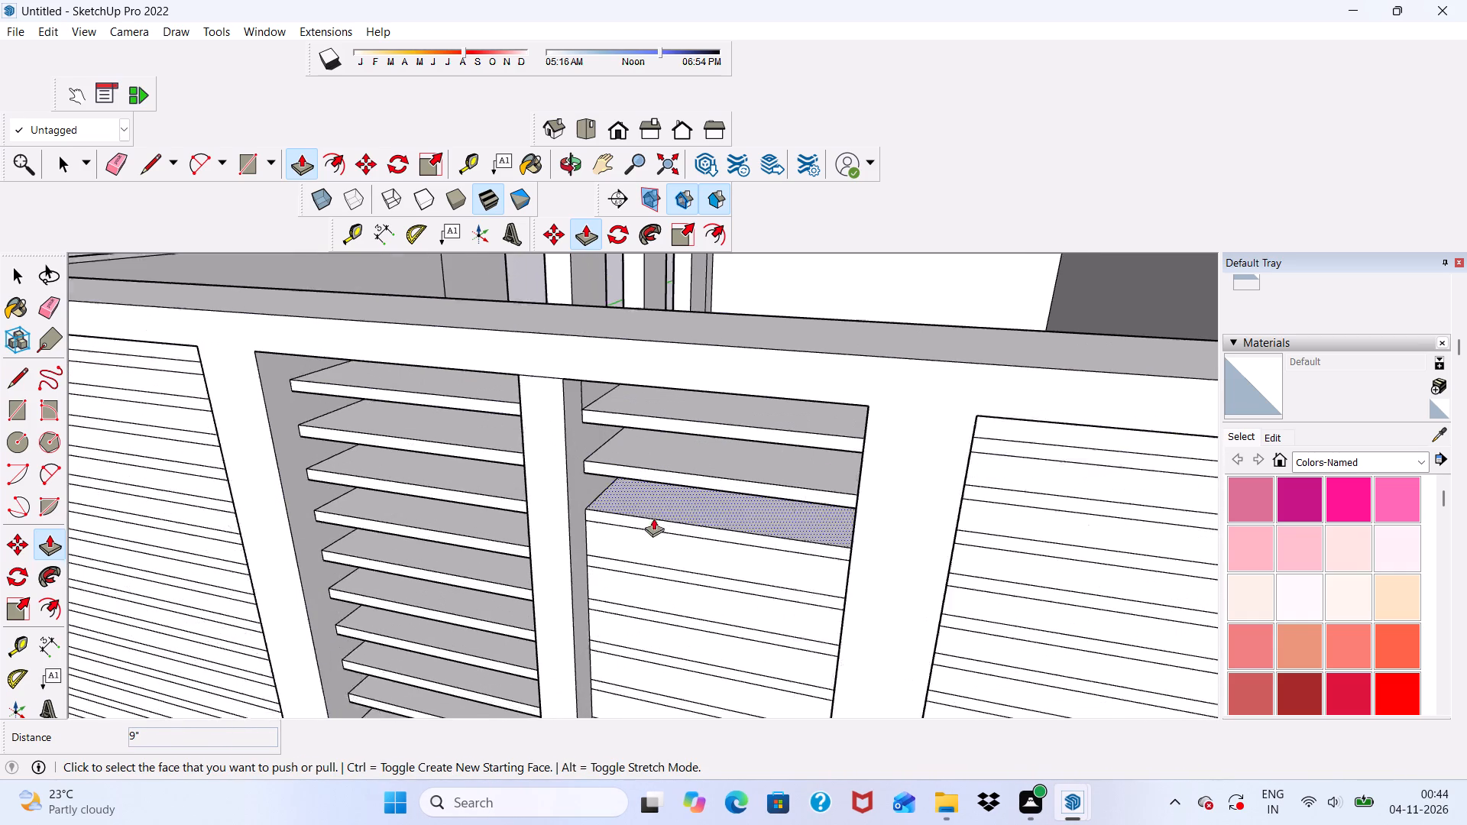
{"action": "scroll", "coordinate": [653, 518], "scroll_direction": "up", "scroll_amount": 2}
{"action": "left_click", "coordinate": [634, 547]}
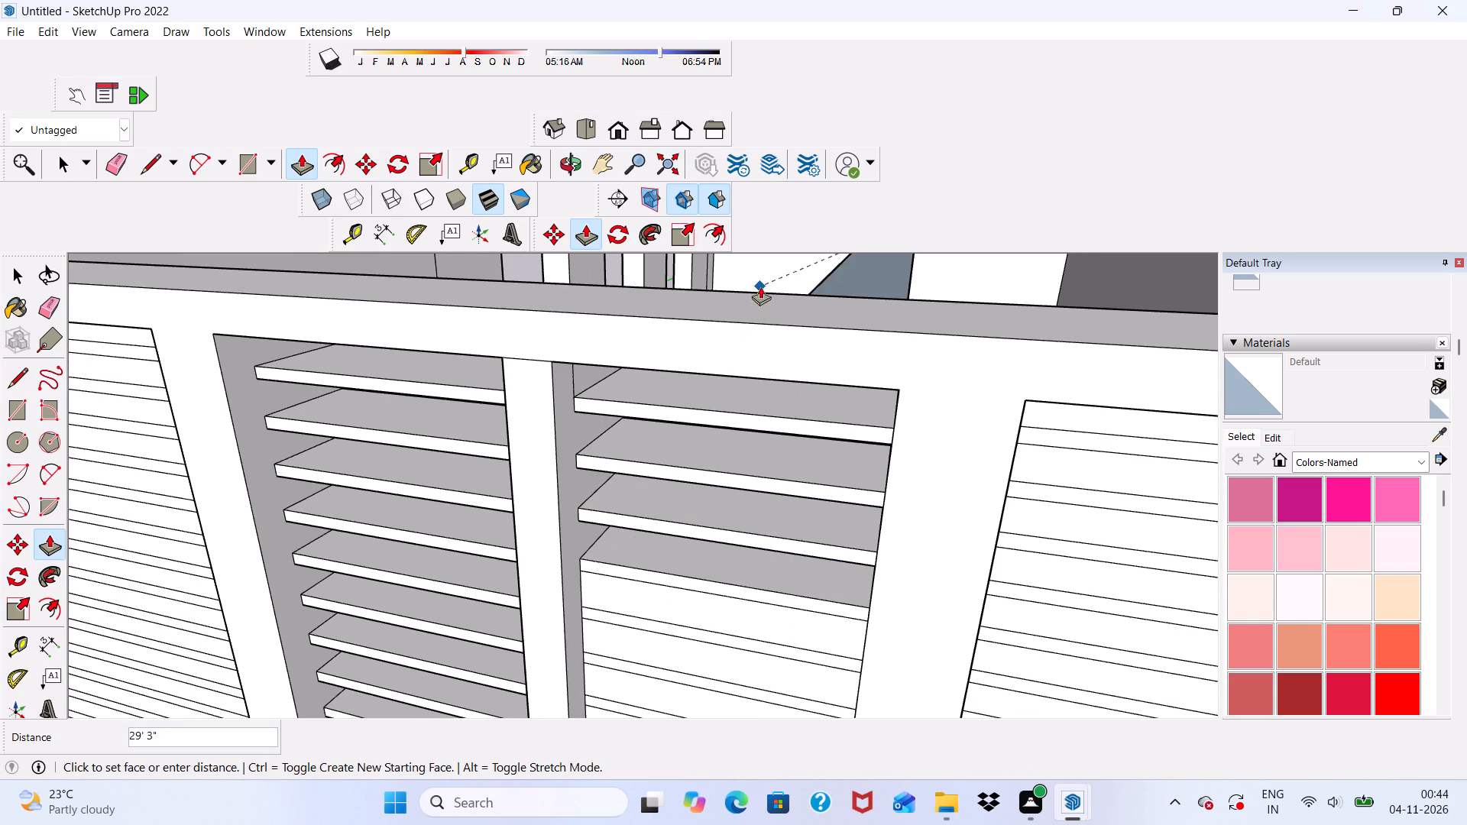
{"action": "left_click", "coordinate": [760, 295]}
{"action": "scroll", "coordinate": [720, 338], "scroll_direction": "down", "scroll_amount": 5}
{"action": "scroll", "coordinate": [579, 629], "scroll_direction": "up", "scroll_amount": 5}
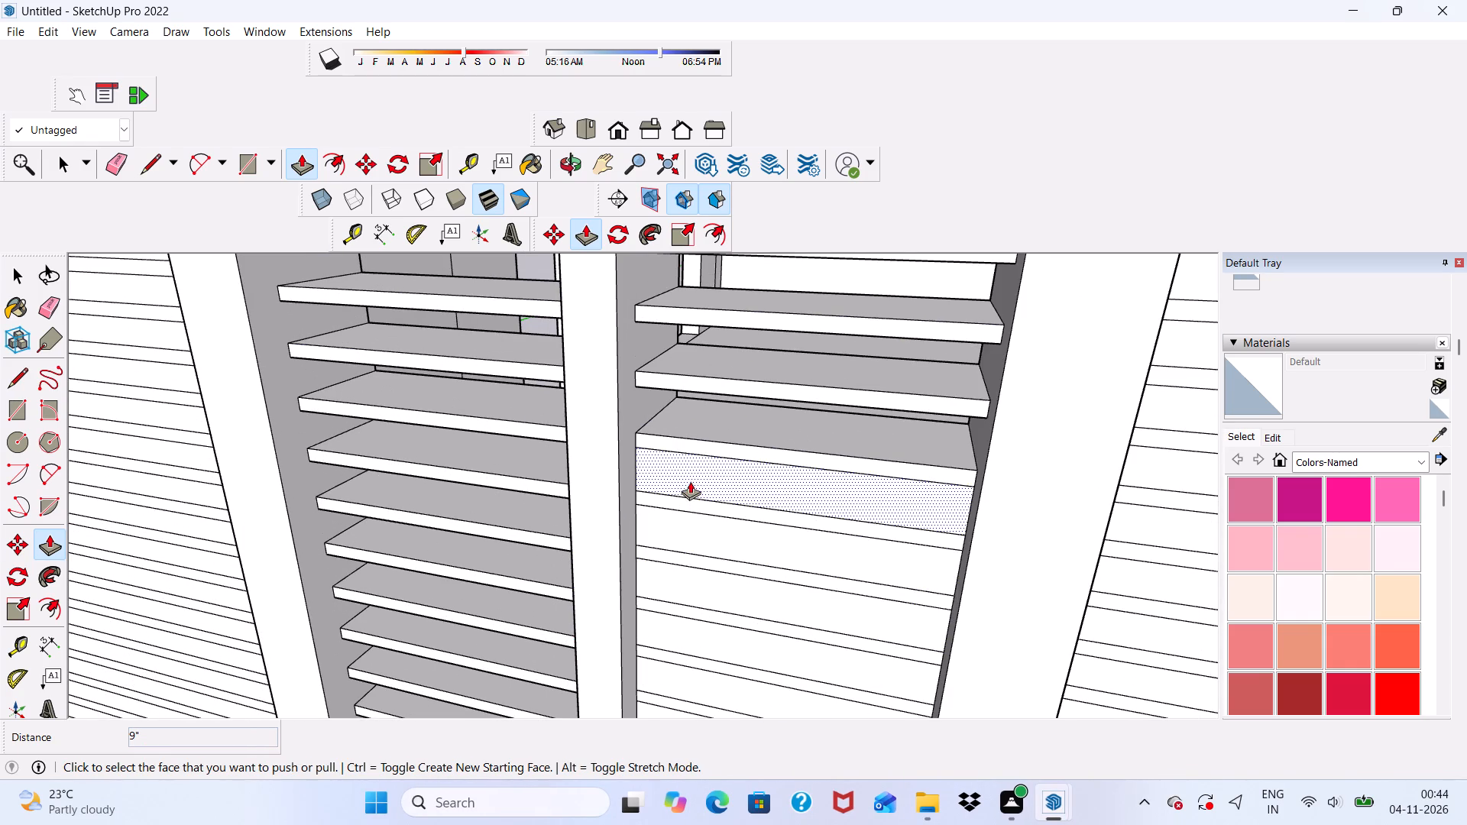
Push the fifth gap from the top of the second narrow panel back to open it through the wall.
{"action": "left_click", "coordinate": [690, 481]}
{"action": "scroll", "coordinate": [795, 425], "scroll_direction": "down", "scroll_amount": 5}
{"action": "middle_click_drag", "start_coordinate": [781, 415], "coordinate": [723, 583]}
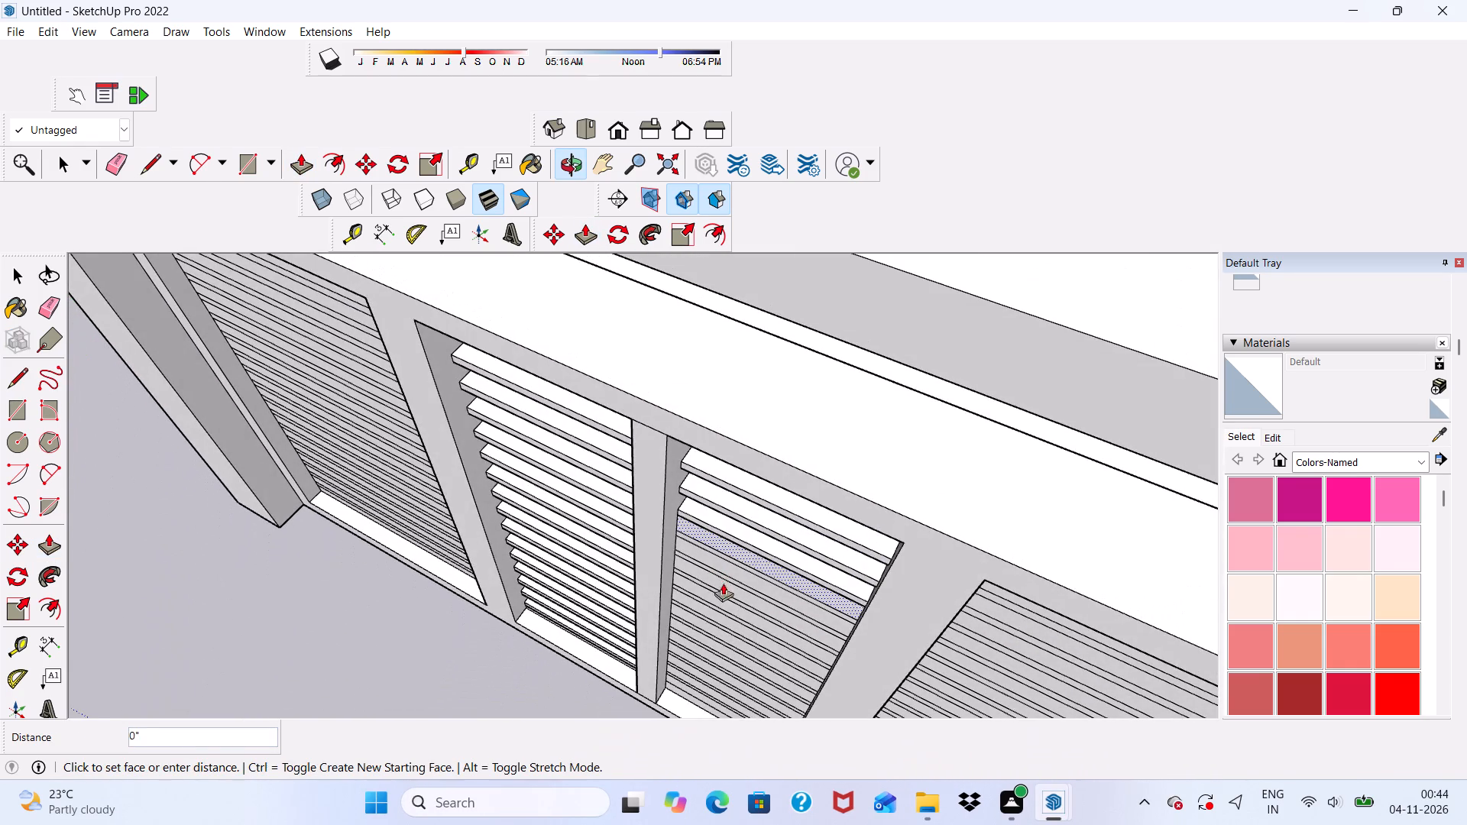
{"action": "scroll", "coordinate": [802, 374], "scroll_direction": "down", "scroll_amount": 10}
{"action": "middle_click_drag", "start_coordinate": [821, 413], "coordinate": [863, 327]}
{"action": "scroll", "coordinate": [851, 358], "scroll_direction": "up", "scroll_amount": 6}
{"action": "left_click", "coordinate": [770, 414]}
Push the next two closed gaps of the second narrow panel back 9" to open them through the wall.
{"action": "scroll", "coordinate": [718, 424], "scroll_direction": "down", "scroll_amount": 5}
{"action": "middle_click_drag", "start_coordinate": [631, 476], "coordinate": [645, 448]}
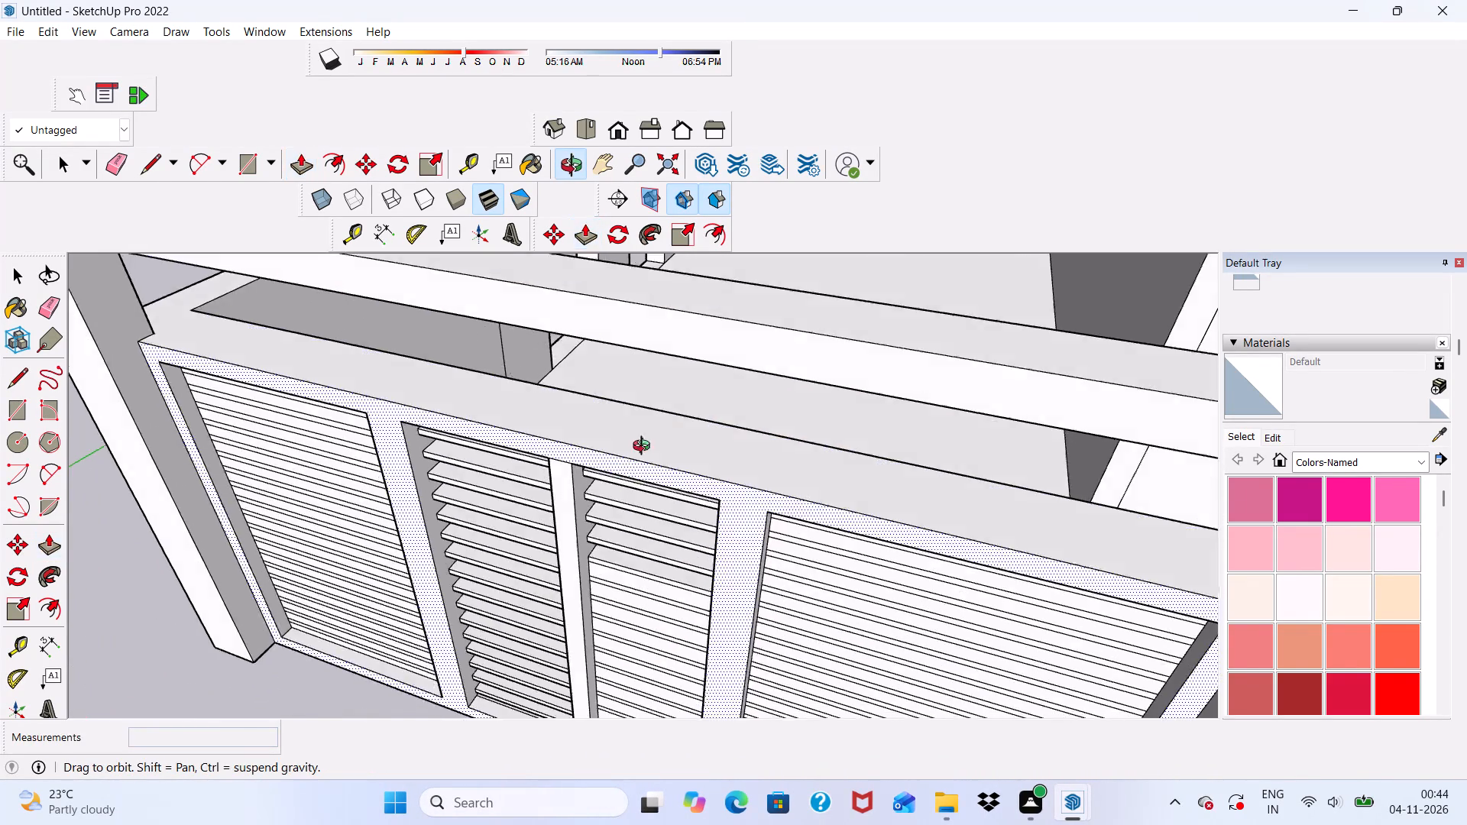
{"action": "middle_click_drag", "start_coordinate": [645, 448], "coordinate": [688, 390]}
{"action": "scroll", "coordinate": [667, 420], "scroll_direction": "down", "scroll_amount": 6}
{"action": "scroll", "coordinate": [655, 498], "scroll_direction": "up", "scroll_amount": 10}
{"action": "left_click", "coordinate": [657, 499]}
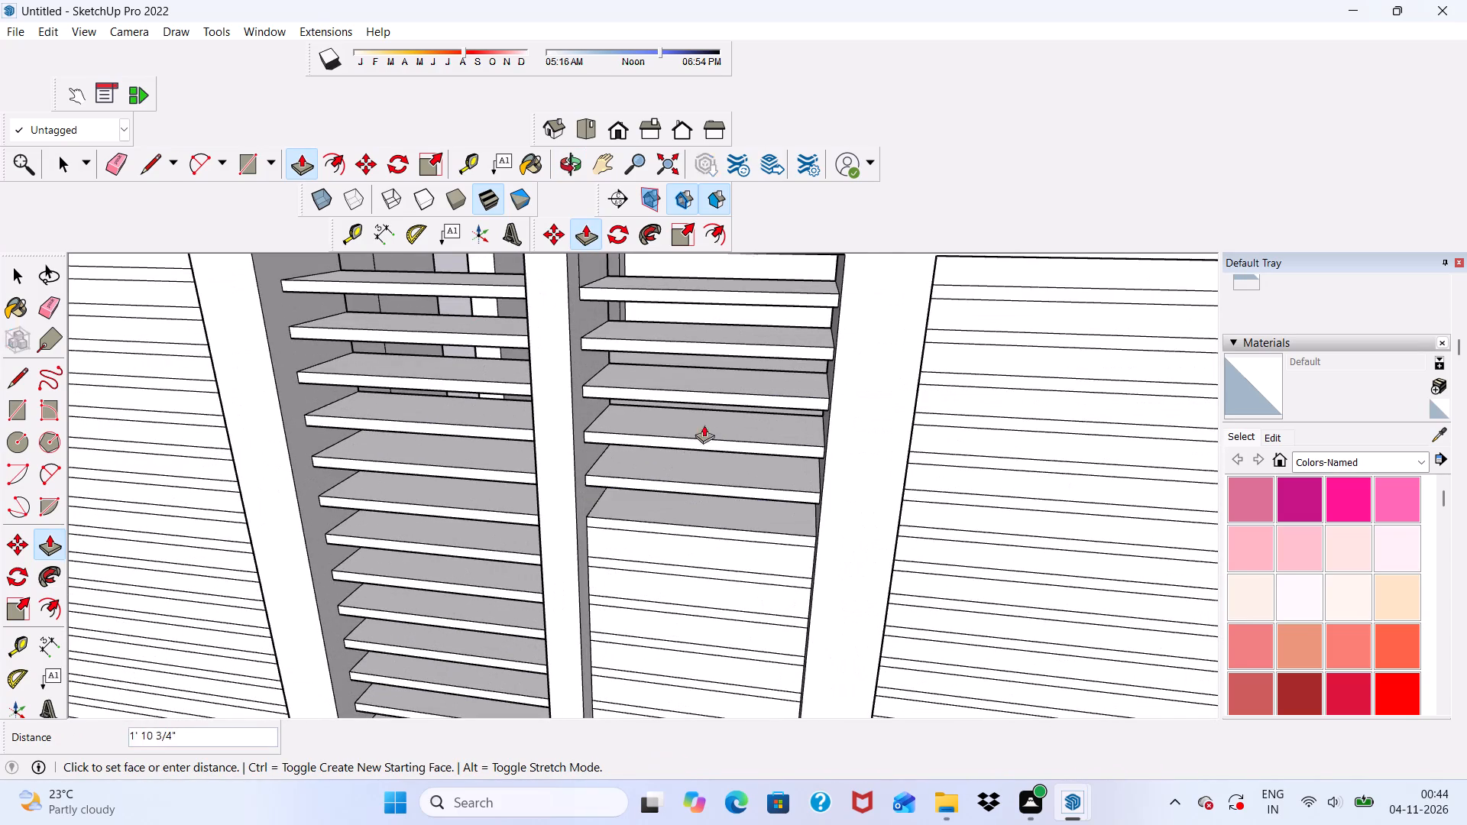
{"action": "scroll", "coordinate": [692, 422], "scroll_direction": "up", "scroll_amount": 4}
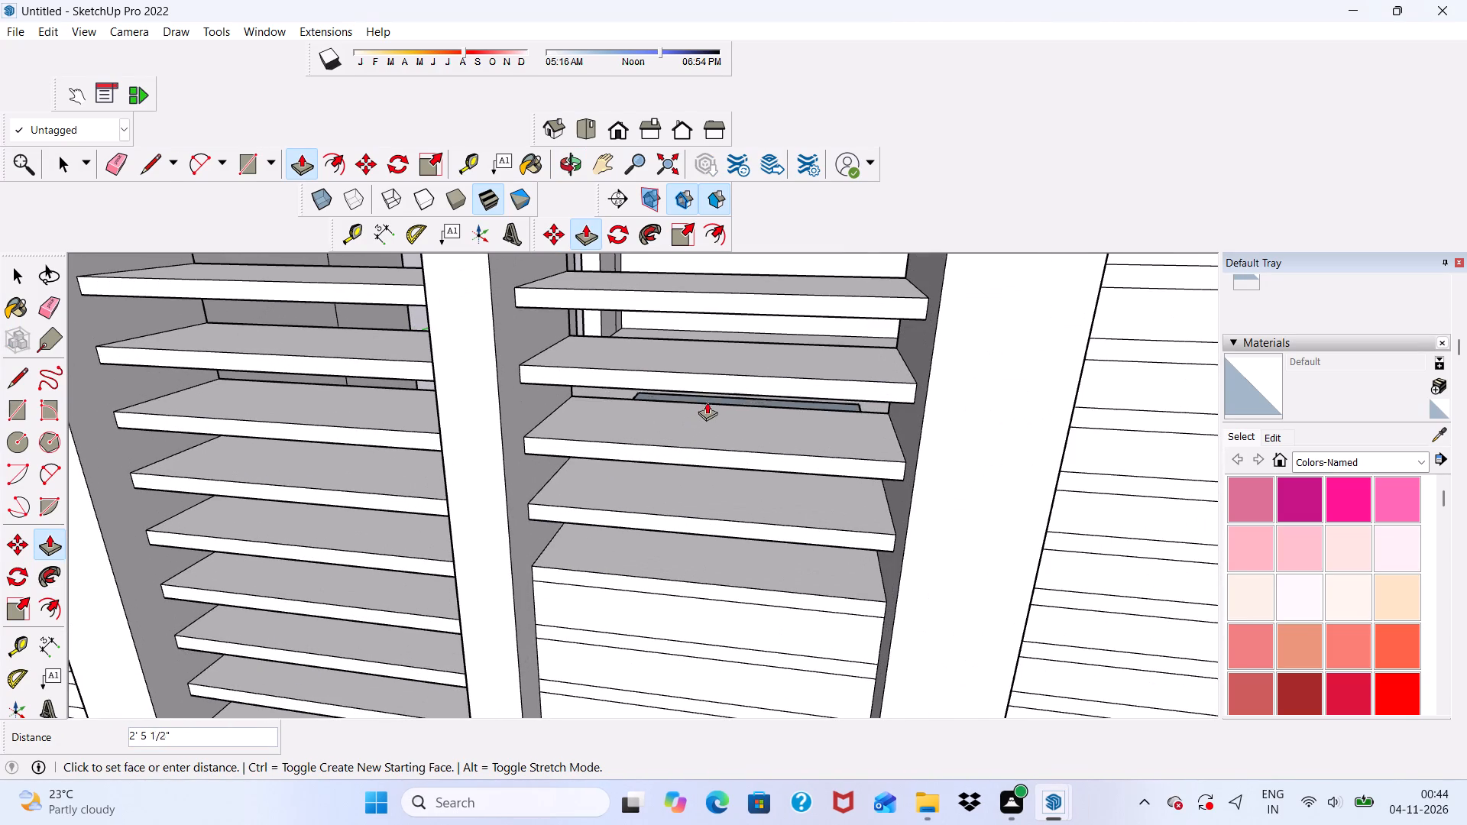
{"action": "scroll", "coordinate": [719, 398], "scroll_direction": "up", "scroll_amount": 2}
{"action": "scroll", "coordinate": [721, 423], "scroll_direction": "down", "scroll_amount": 4}
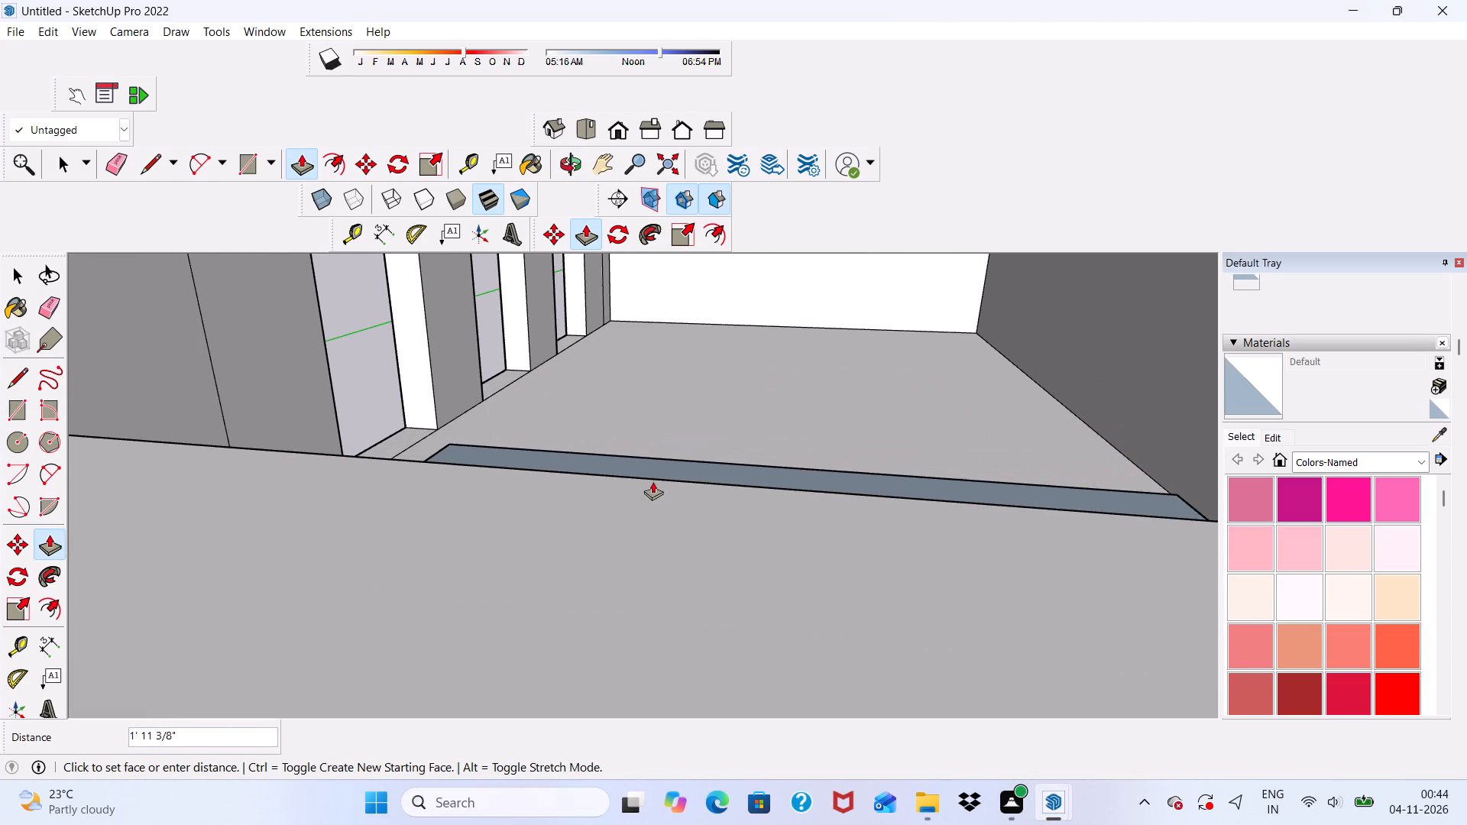
{"action": "left_click", "coordinate": [623, 482]}
{"action": "scroll", "coordinate": [677, 364], "scroll_direction": "down", "scroll_amount": 9}
{"action": "scroll", "coordinate": [667, 452], "scroll_direction": "up", "scroll_amount": 4}
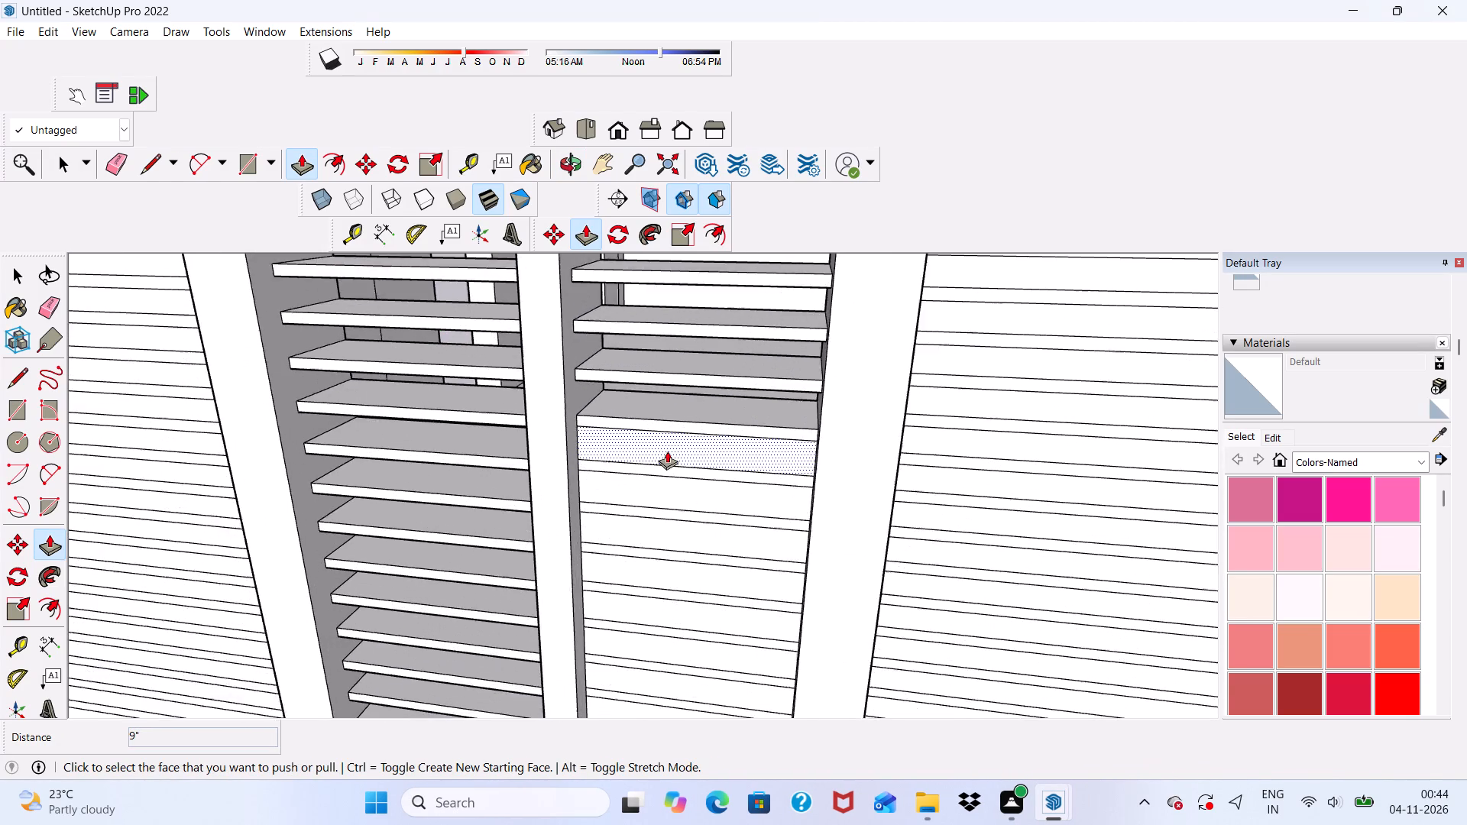
{"action": "scroll", "coordinate": [667, 451], "scroll_direction": "up", "scroll_amount": 3}
{"action": "left_click", "coordinate": [659, 449]}
{"action": "scroll", "coordinate": [674, 396], "scroll_direction": "up", "scroll_amount": 2}
{"action": "left_click", "coordinate": [685, 385]}
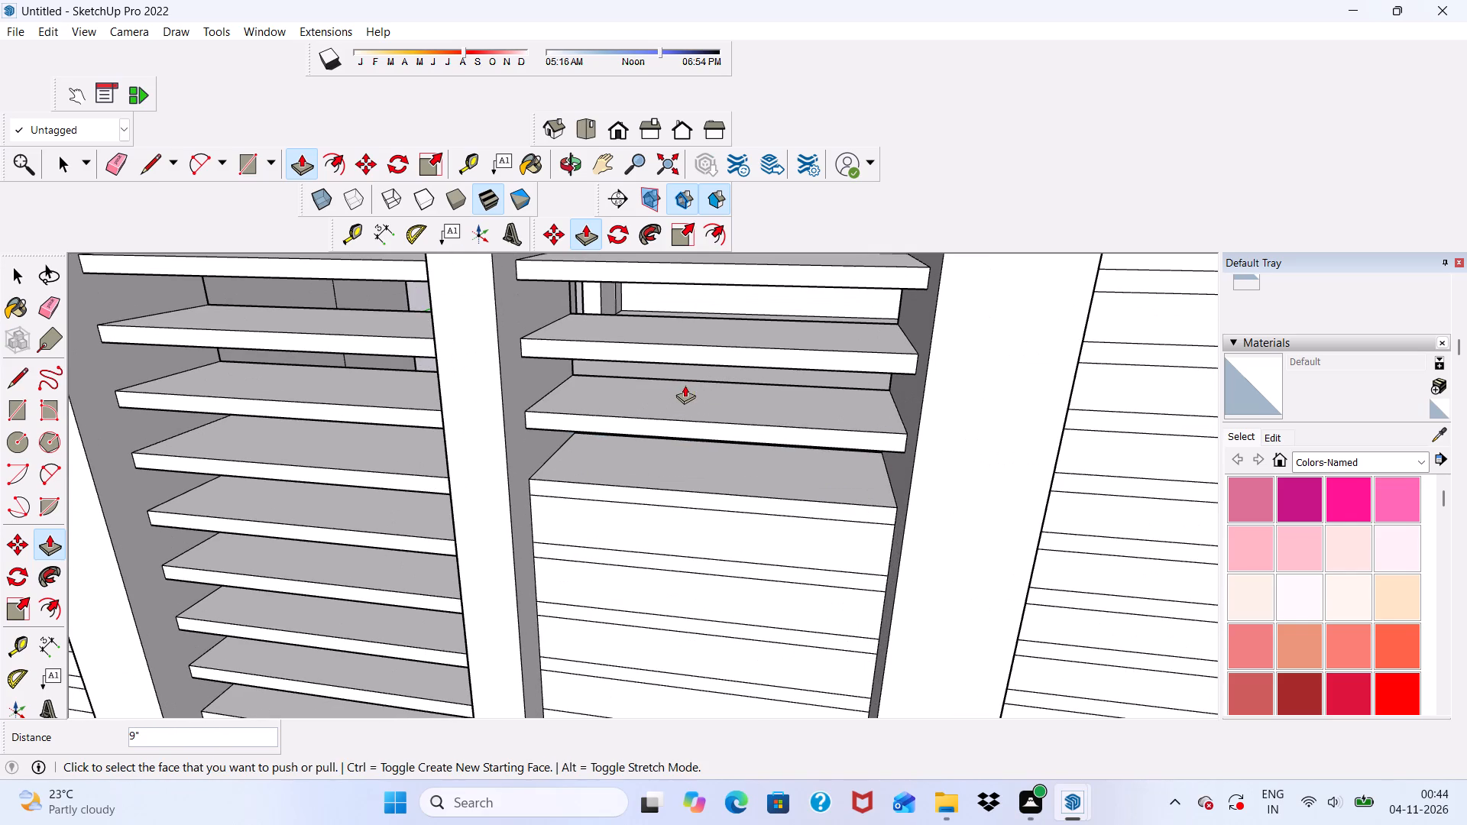
Open two more gaps further down the second narrow panel by pushing them back 9".
{"action": "left_click", "coordinate": [660, 511]}
{"action": "scroll", "coordinate": [685, 451], "scroll_direction": "up", "scroll_amount": 2}
{"action": "middle_click_drag", "start_coordinate": [686, 447], "coordinate": [686, 412]}
{"action": "scroll", "coordinate": [683, 434], "scroll_direction": "up", "scroll_amount": 3}
{"action": "scroll", "coordinate": [685, 464], "scroll_direction": "down", "scroll_amount": 4}
{"action": "middle_click_drag", "start_coordinate": [676, 539], "coordinate": [669, 515]}
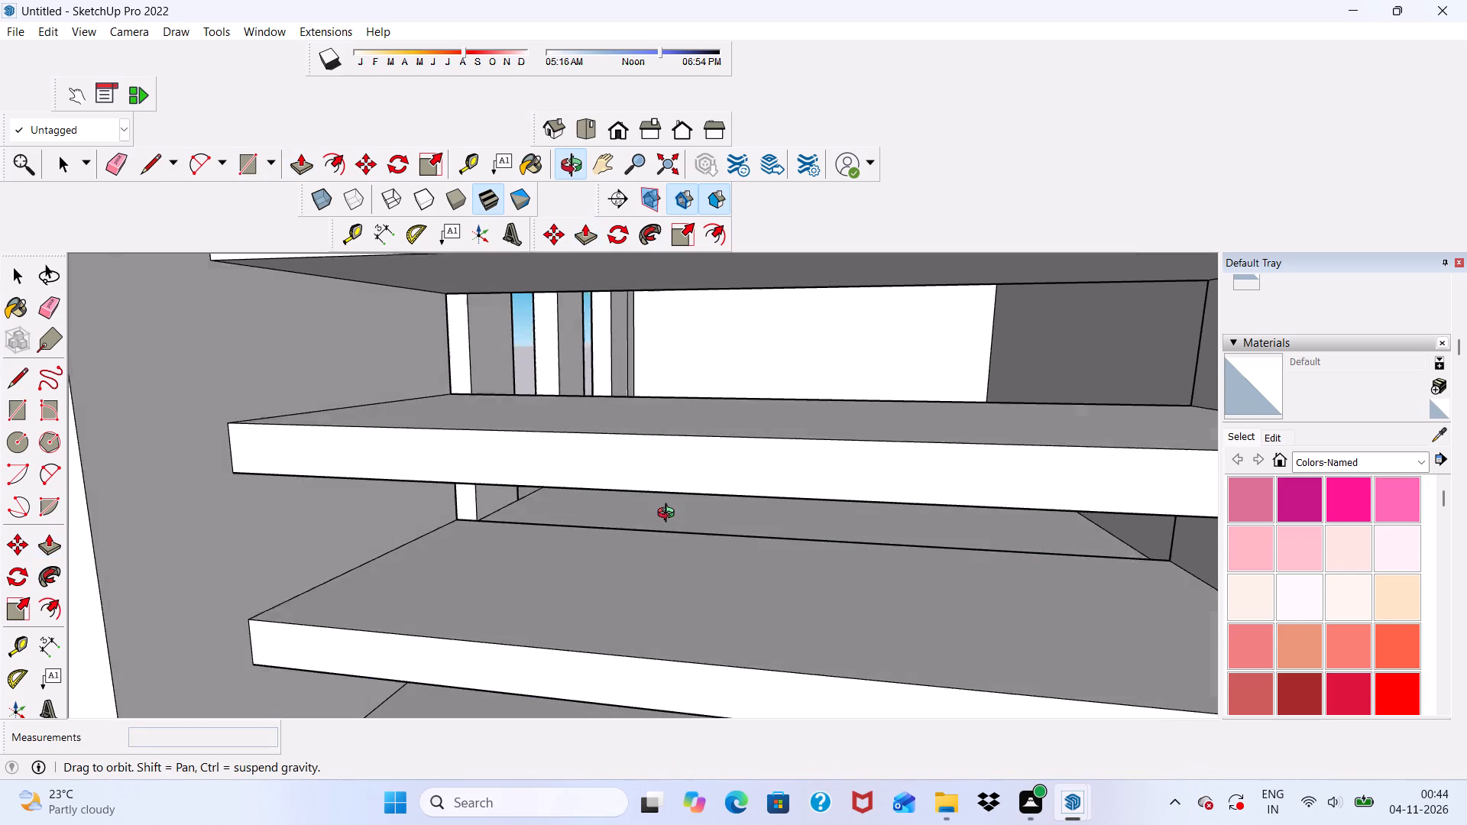
{"action": "middle_click_drag", "start_coordinate": [669, 515], "coordinate": [668, 522]}
{"action": "left_click", "coordinate": [675, 532]}
{"action": "scroll", "coordinate": [709, 420], "scroll_direction": "down", "scroll_amount": 5}
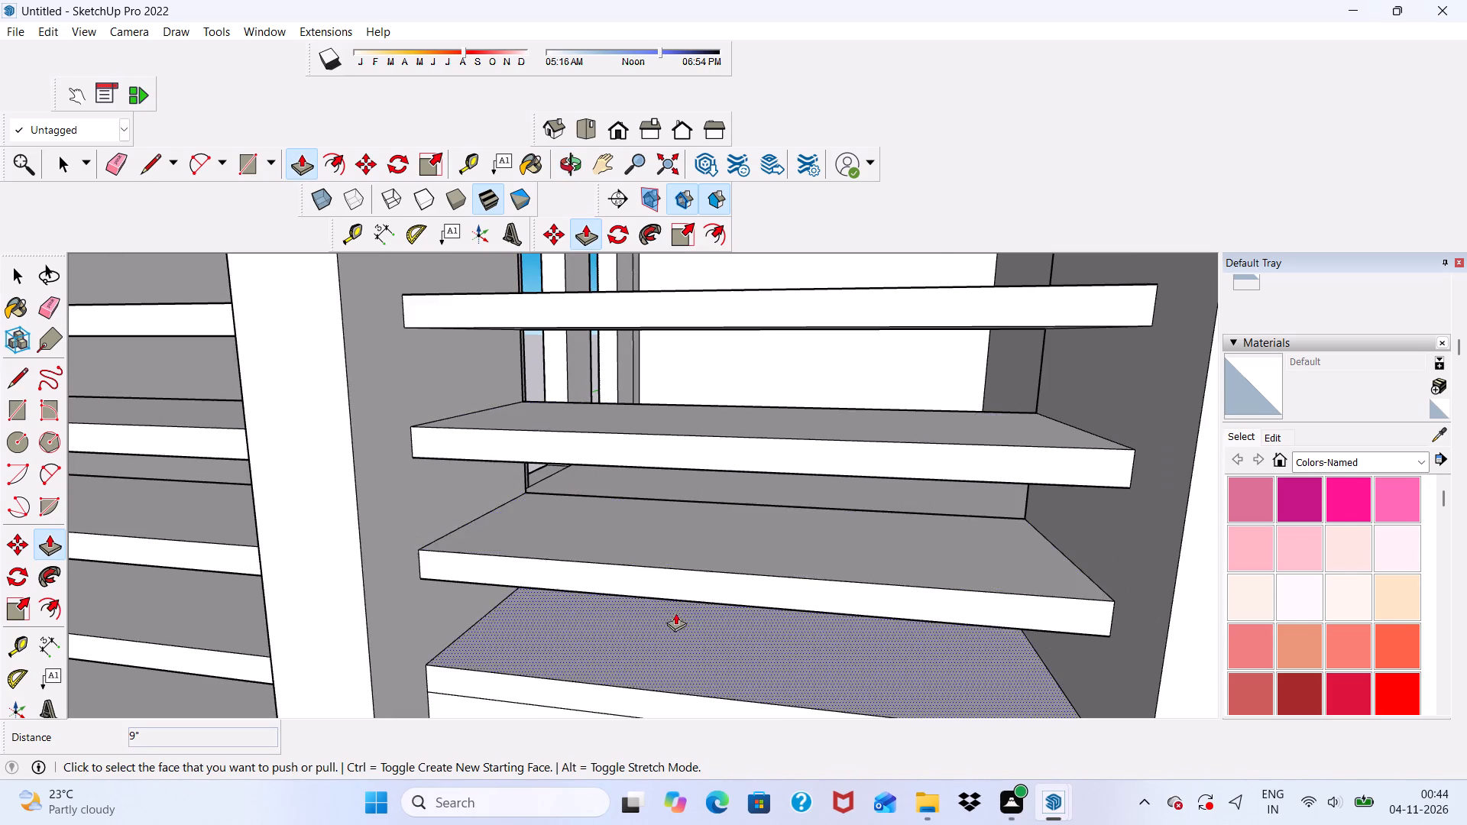
{"action": "scroll", "coordinate": [674, 604], "scroll_direction": "up", "scroll_amount": 1}
{"action": "scroll", "coordinate": [653, 479], "scroll_direction": "down", "scroll_amount": 7}
{"action": "middle_click_drag", "start_coordinate": [691, 533], "coordinate": [676, 558]}
{"action": "scroll", "coordinate": [671, 548], "scroll_direction": "up", "scroll_amount": 4}
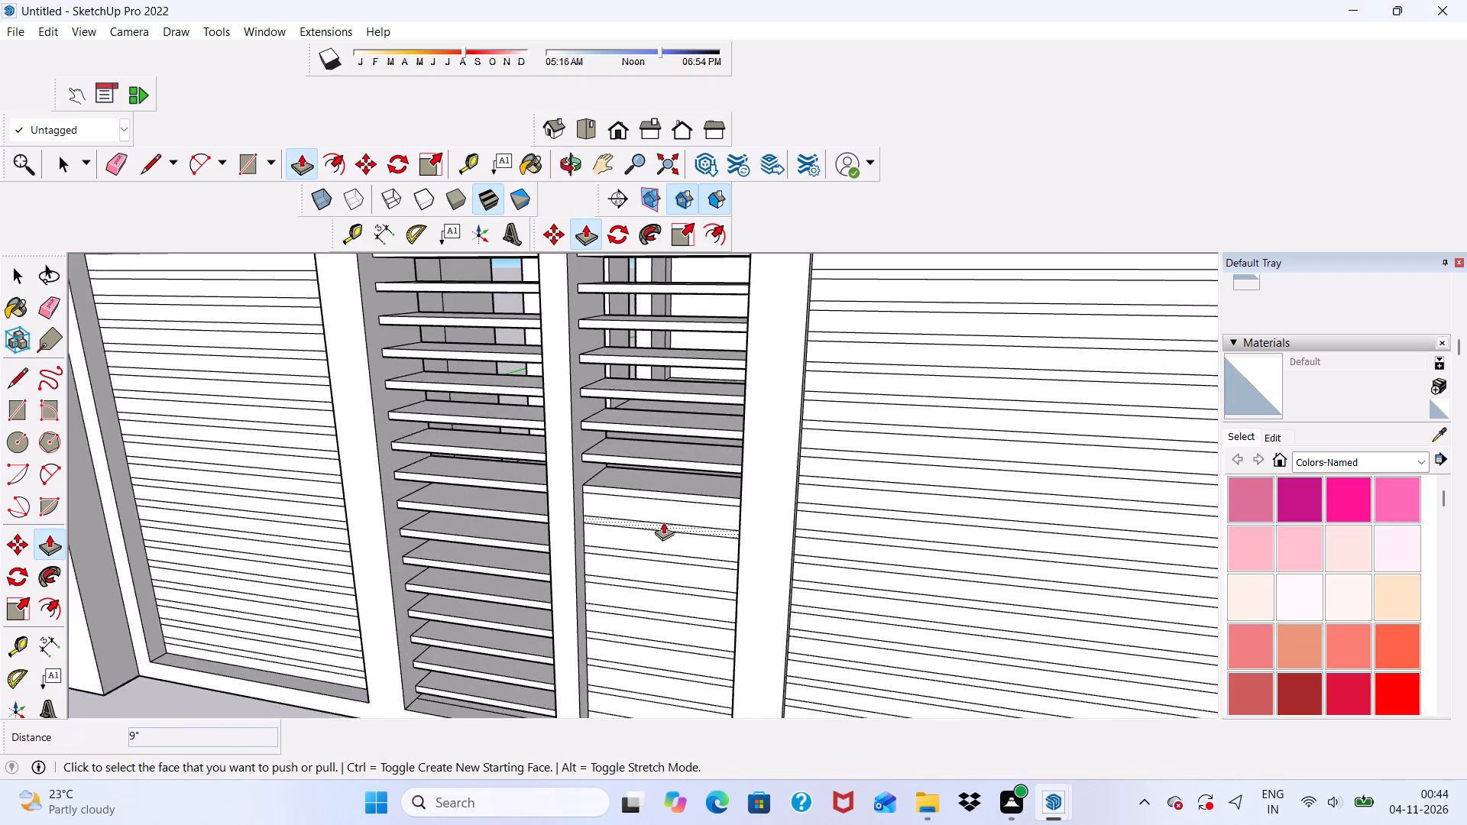
{"action": "scroll", "coordinate": [663, 522], "scroll_direction": "up", "scroll_amount": 5}
{"action": "left_click", "coordinate": [656, 510]}
{"action": "scroll", "coordinate": [674, 461], "scroll_direction": "up", "scroll_amount": 2}
{"action": "left_click", "coordinate": [679, 458]}
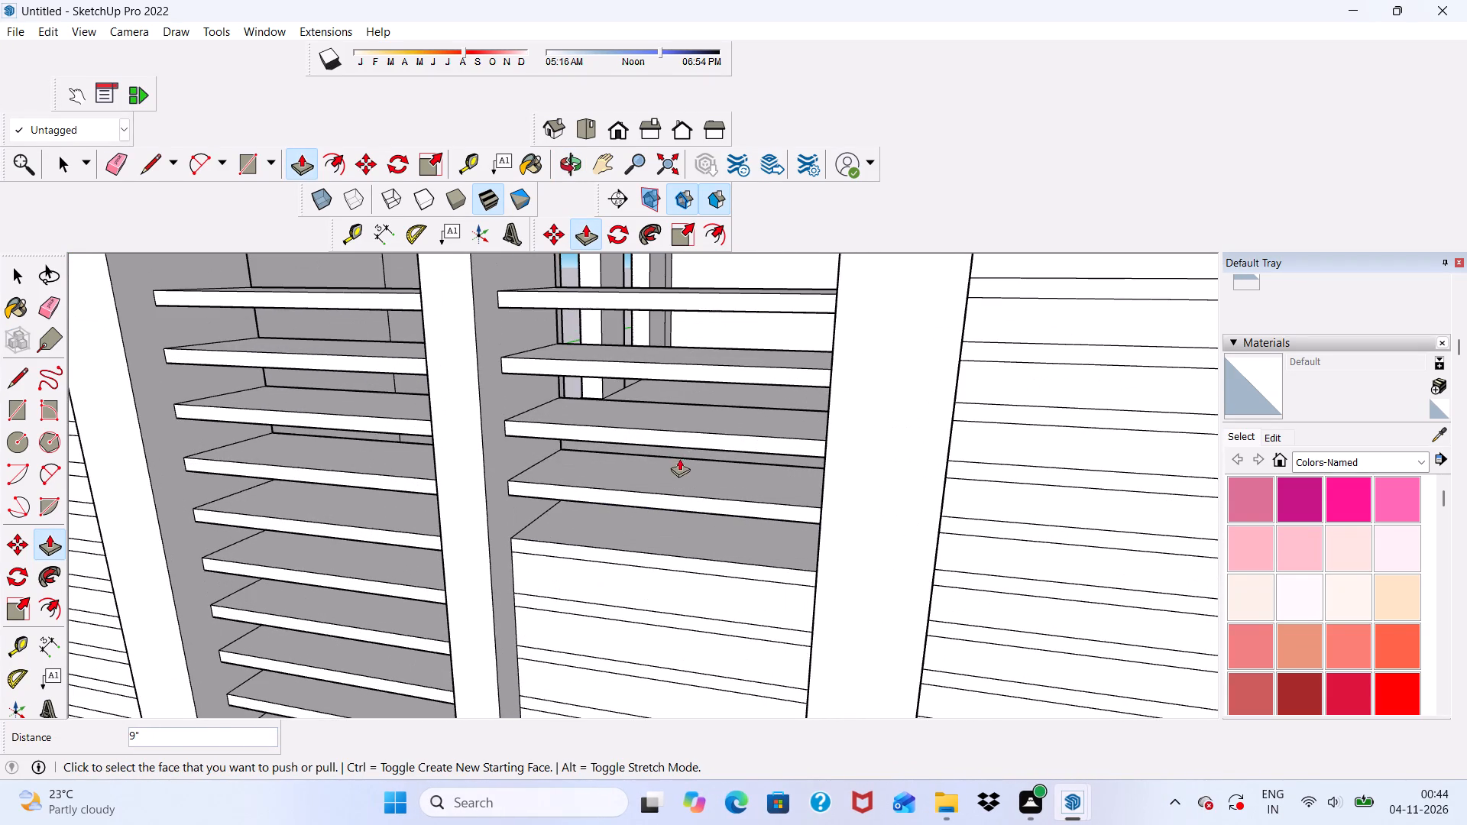
Push the gap directly below the opened ones in the second narrow panel back 9" through the wall.
{"action": "scroll", "coordinate": [663, 499], "scroll_direction": "down", "scroll_amount": 2}
{"action": "left_click", "coordinate": [647, 561]}
{"action": "middle_click_drag", "start_coordinate": [668, 519], "coordinate": [687, 464]}
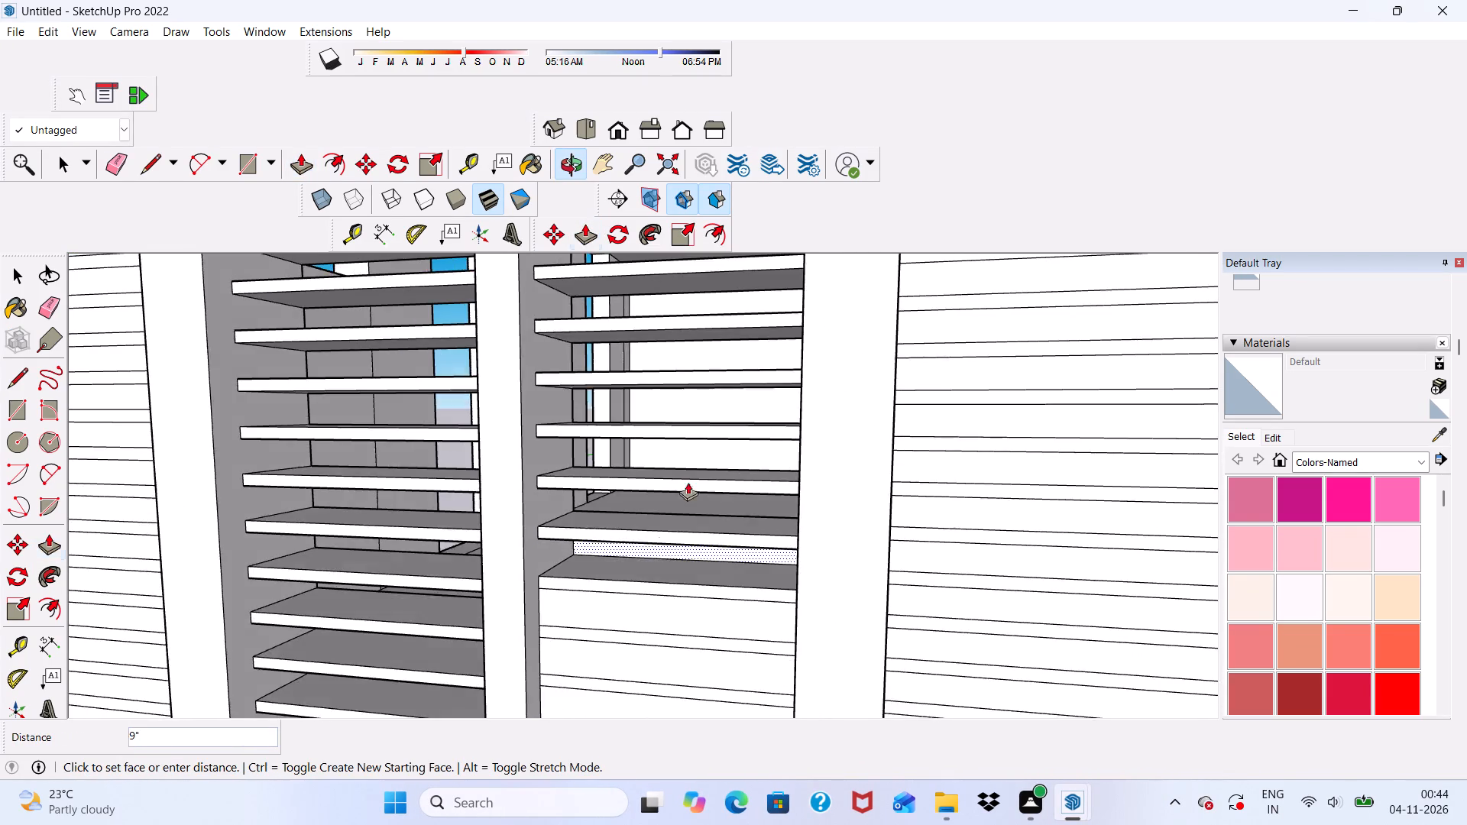
{"action": "scroll", "coordinate": [687, 505], "scroll_direction": "up", "scroll_amount": 5}
{"action": "scroll", "coordinate": [683, 511], "scroll_direction": "down", "scroll_amount": 5}
{"action": "scroll", "coordinate": [665, 449], "scroll_direction": "down", "scroll_amount": 3}
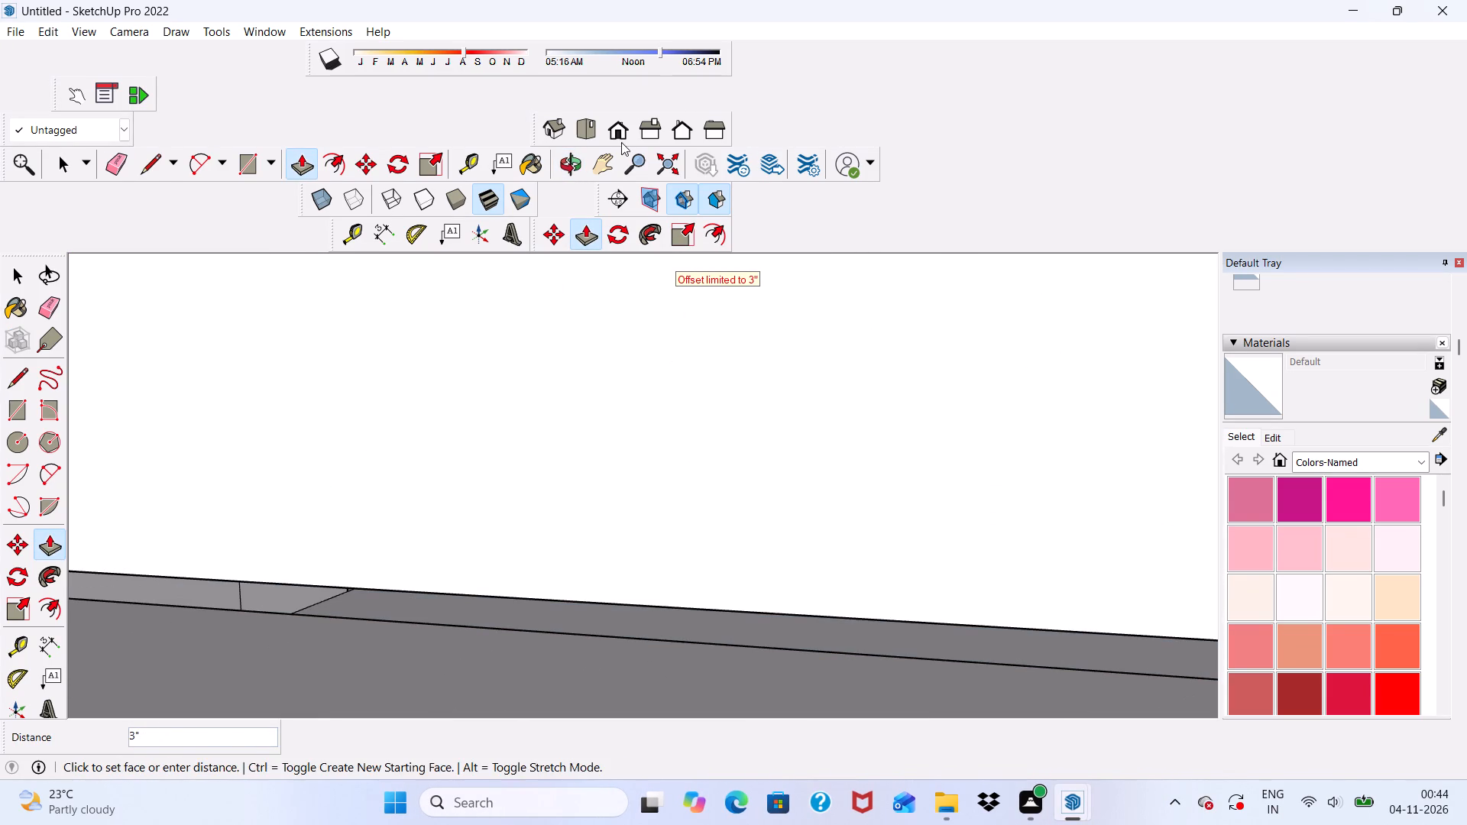
{"action": "left_click", "coordinate": [620, 131]}
{"action": "scroll", "coordinate": [671, 361], "scroll_direction": "down", "scroll_amount": 5}
{"action": "scroll", "coordinate": [720, 519], "scroll_direction": "down", "scroll_amount": 12}
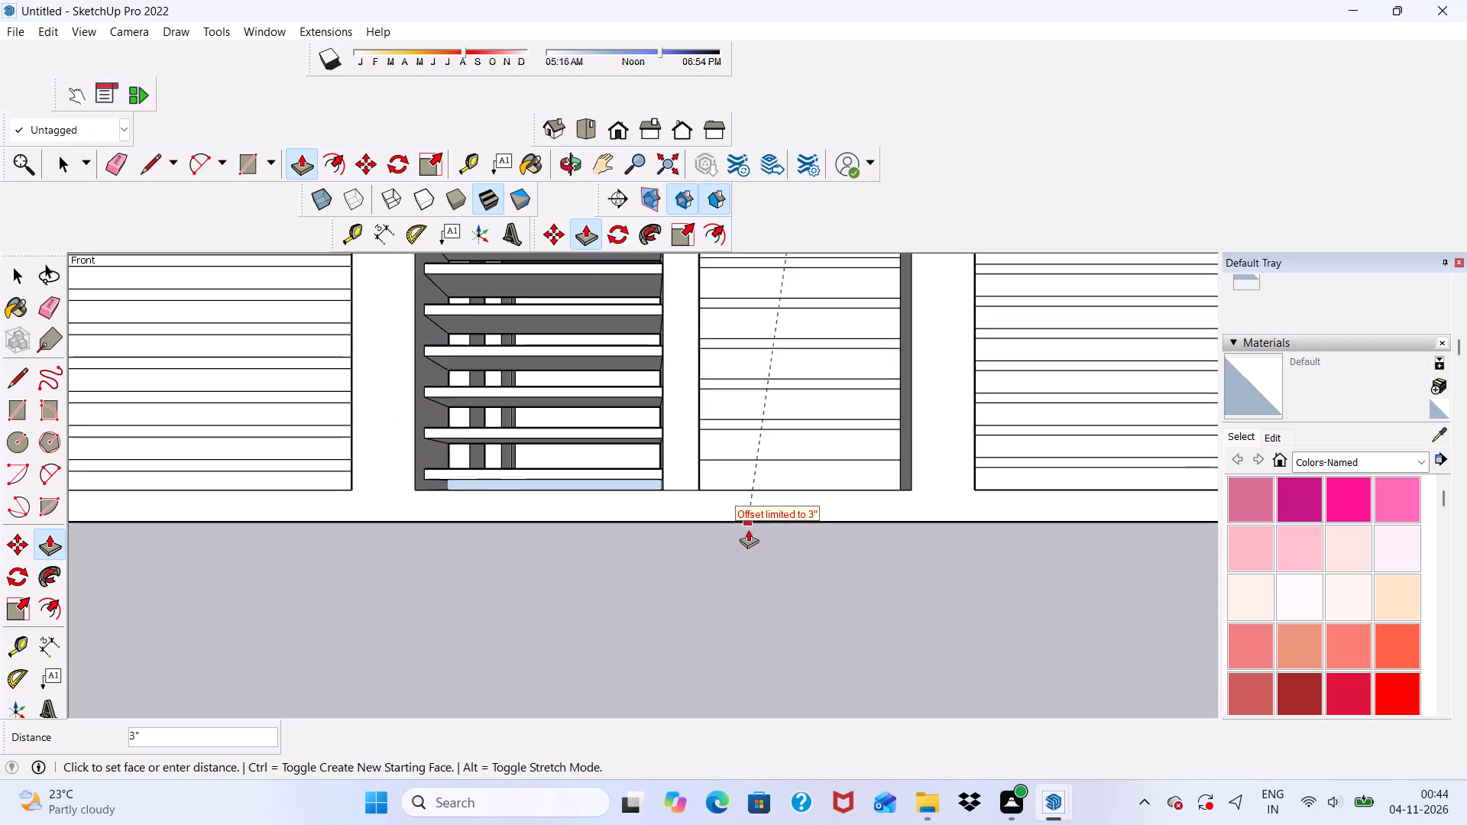
{"action": "scroll", "coordinate": [748, 529], "scroll_direction": "down", "scroll_amount": 5}
{"action": "scroll", "coordinate": [680, 434], "scroll_direction": "up", "scroll_amount": 1}
{"action": "scroll", "coordinate": [674, 416], "scroll_direction": "down", "scroll_amount": 5}
{"action": "scroll", "coordinate": [688, 501], "scroll_direction": "down", "scroll_amount": 5}
{"action": "scroll", "coordinate": [753, 309], "scroll_direction": "up", "scroll_amount": 6}
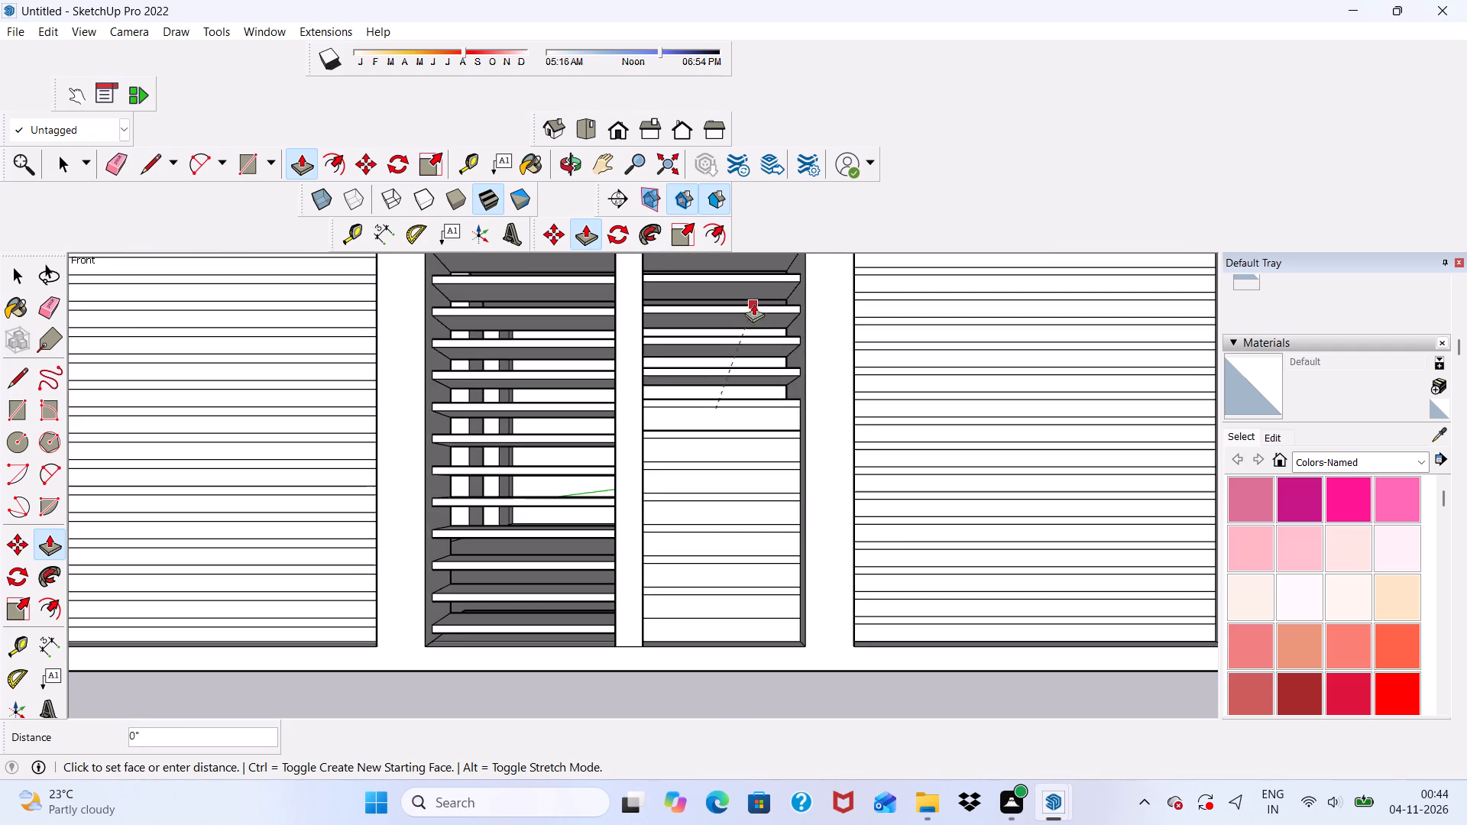
{"action": "middle_click_drag", "start_coordinate": [712, 371], "coordinate": [707, 477]}
{"action": "scroll", "coordinate": [708, 363], "scroll_direction": "up", "scroll_amount": 6}
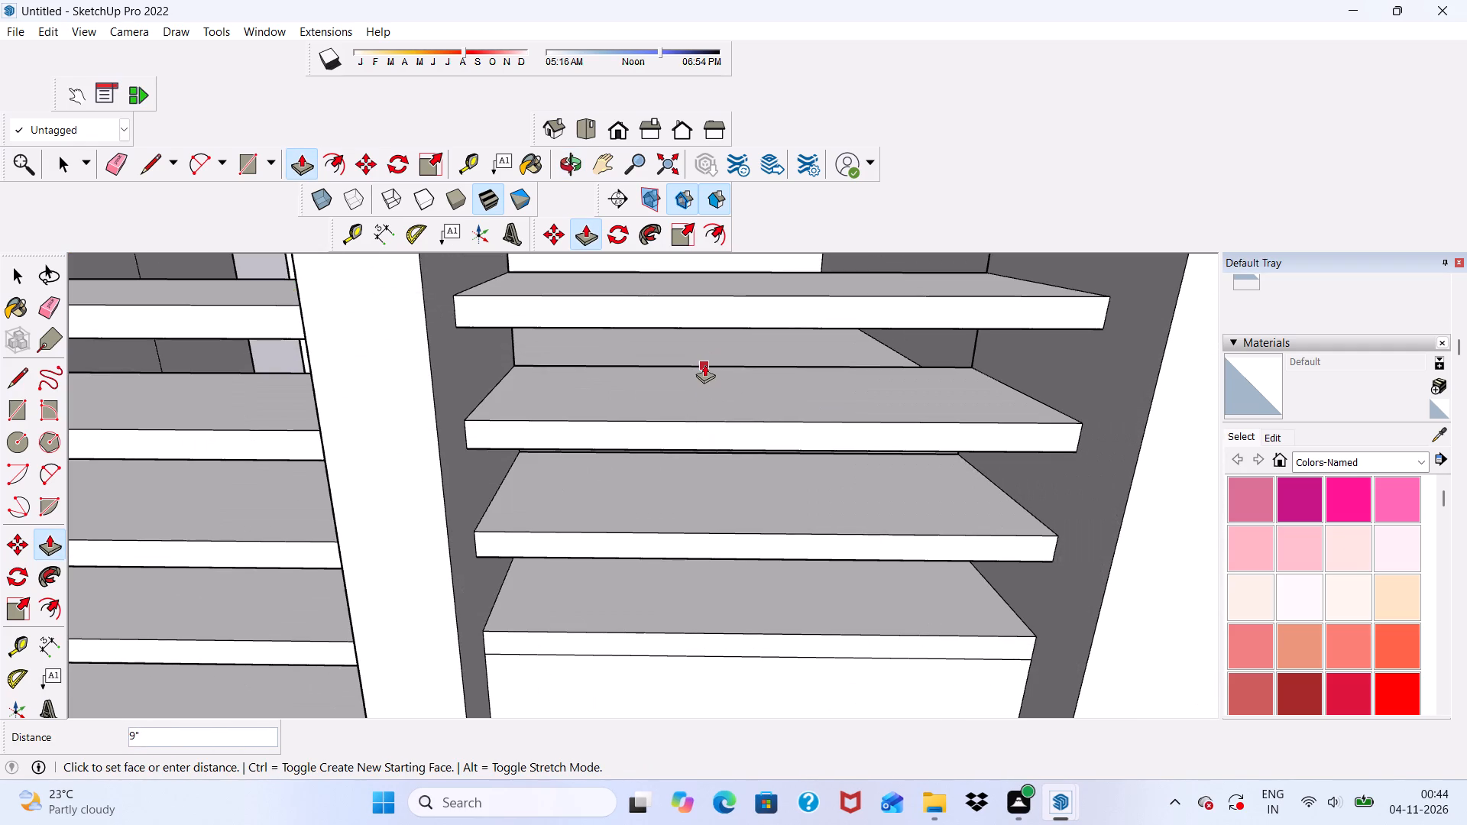
{"action": "left_click", "coordinate": [704, 364]}
Push the following three gaps of the second narrow panel back through the wall to open them between the slats.
{"action": "scroll", "coordinate": [708, 458], "scroll_direction": "down", "scroll_amount": 2}
{"action": "left_click", "coordinate": [717, 633]}
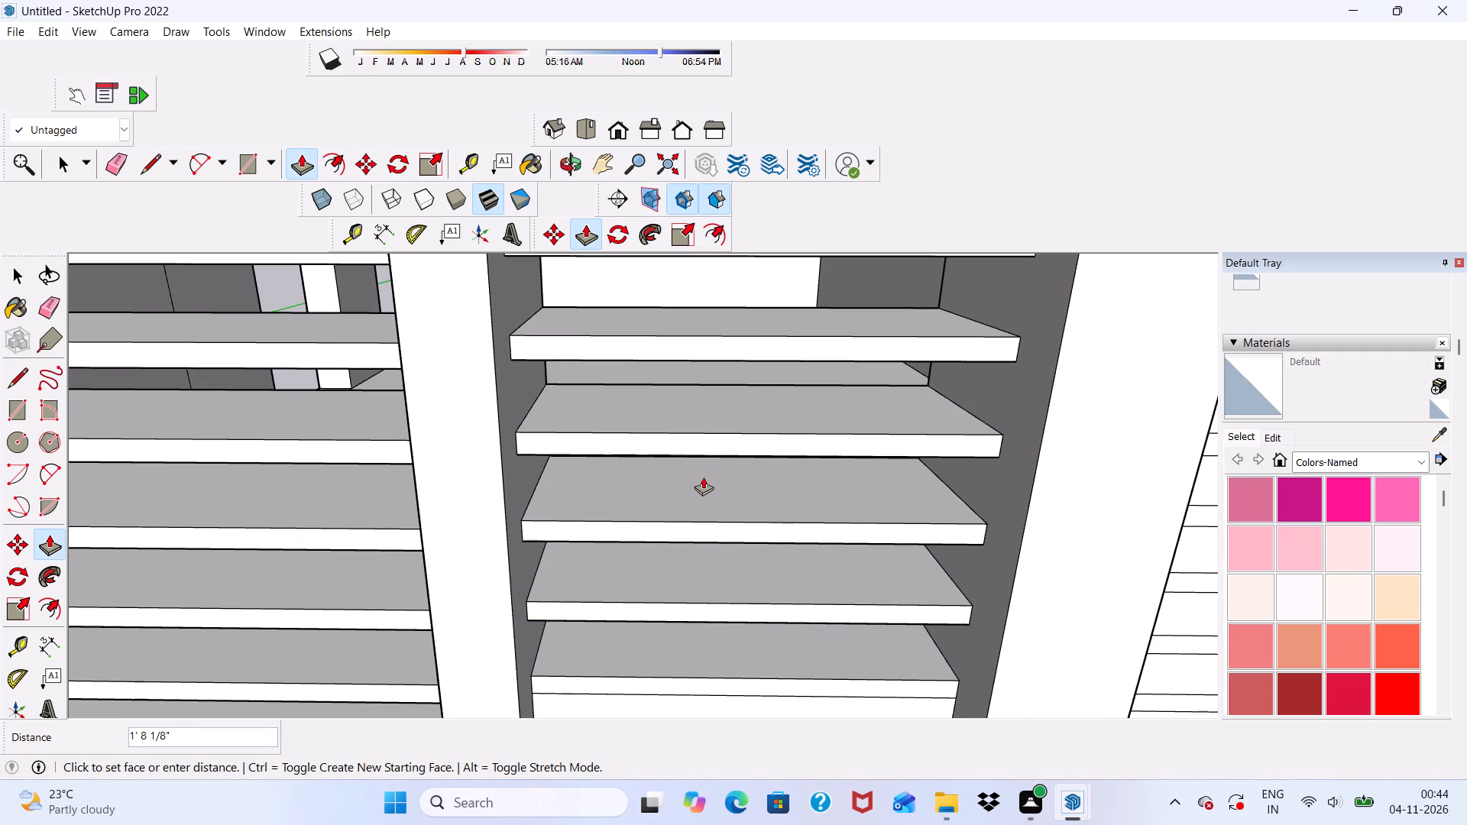
{"action": "scroll", "coordinate": [703, 463], "scroll_direction": "up", "scroll_amount": 7}
{"action": "left_click", "coordinate": [702, 454]}
{"action": "scroll", "coordinate": [724, 322], "scroll_direction": "down", "scroll_amount": 9}
{"action": "middle_click_drag", "start_coordinate": [716, 396], "coordinate": [659, 423]}
{"action": "scroll", "coordinate": [658, 424], "scroll_direction": "up", "scroll_amount": 4}
{"action": "scroll", "coordinate": [791, 340], "scroll_direction": "up", "scroll_amount": 3}
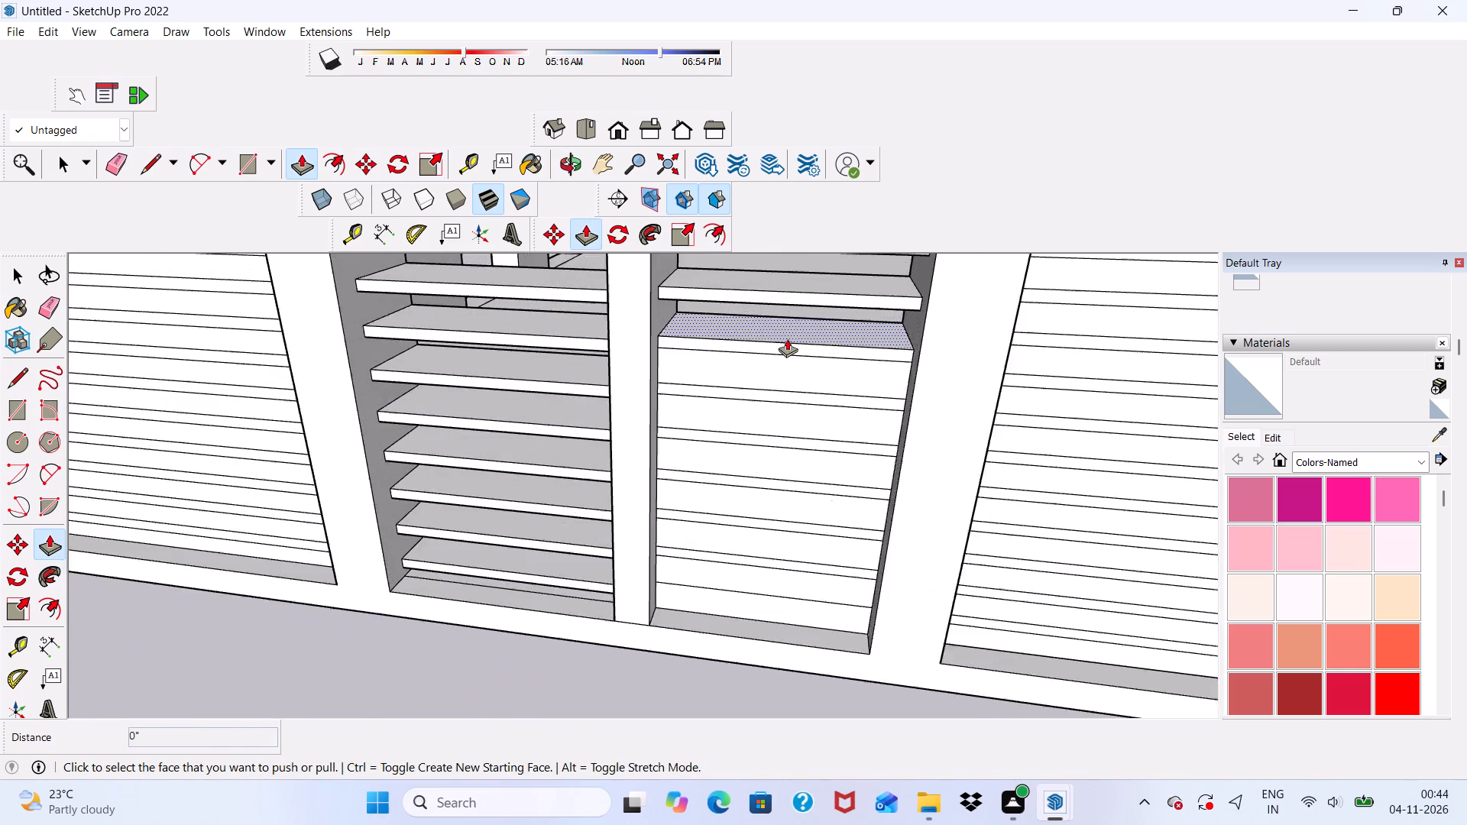
{"action": "scroll", "coordinate": [787, 338], "scroll_direction": "up", "scroll_amount": 7}
{"action": "left_click", "coordinate": [665, 393]}
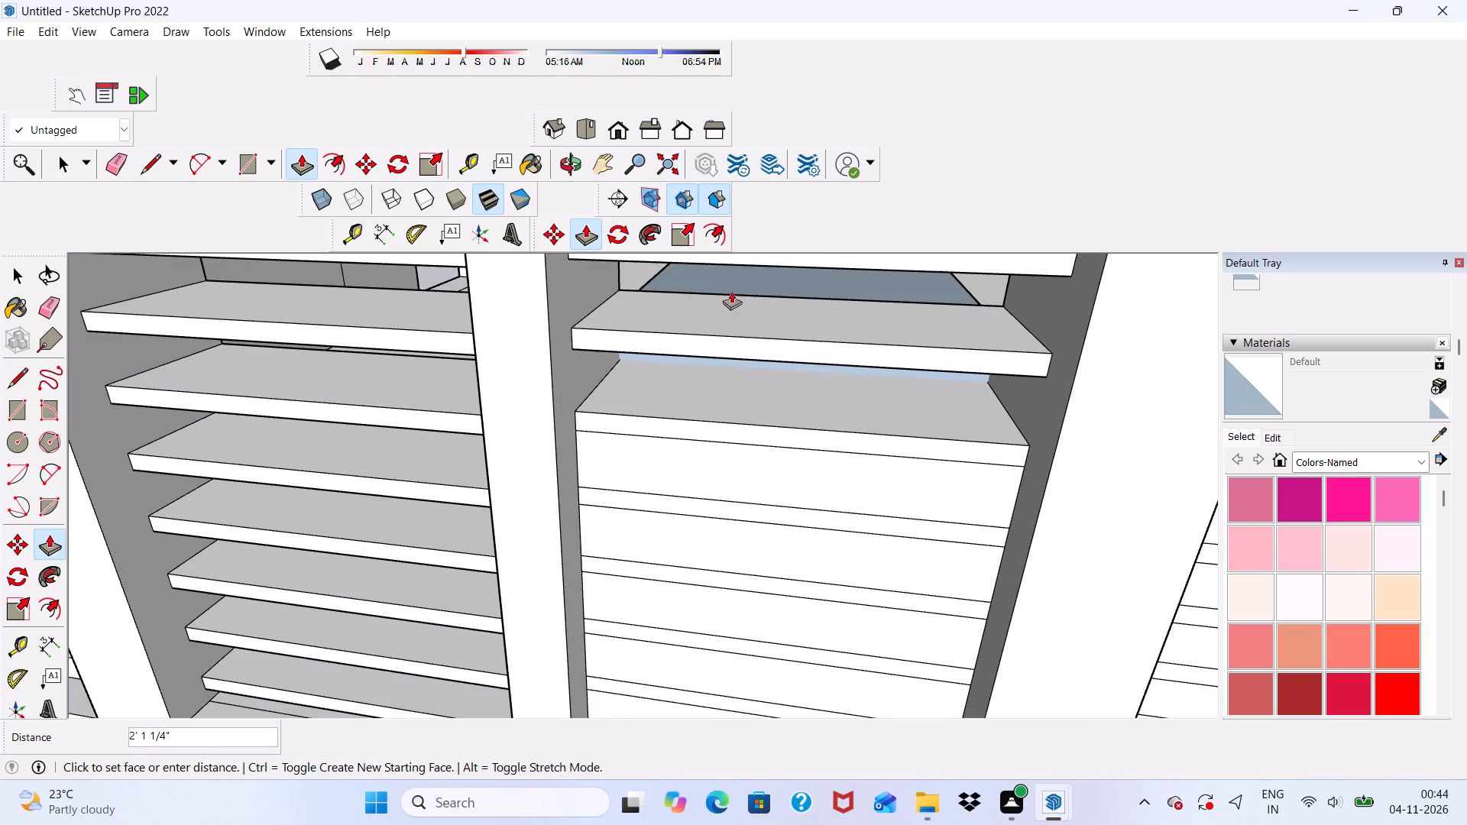
{"action": "left_click", "coordinate": [708, 296]}
{"action": "left_click", "coordinate": [692, 461]}
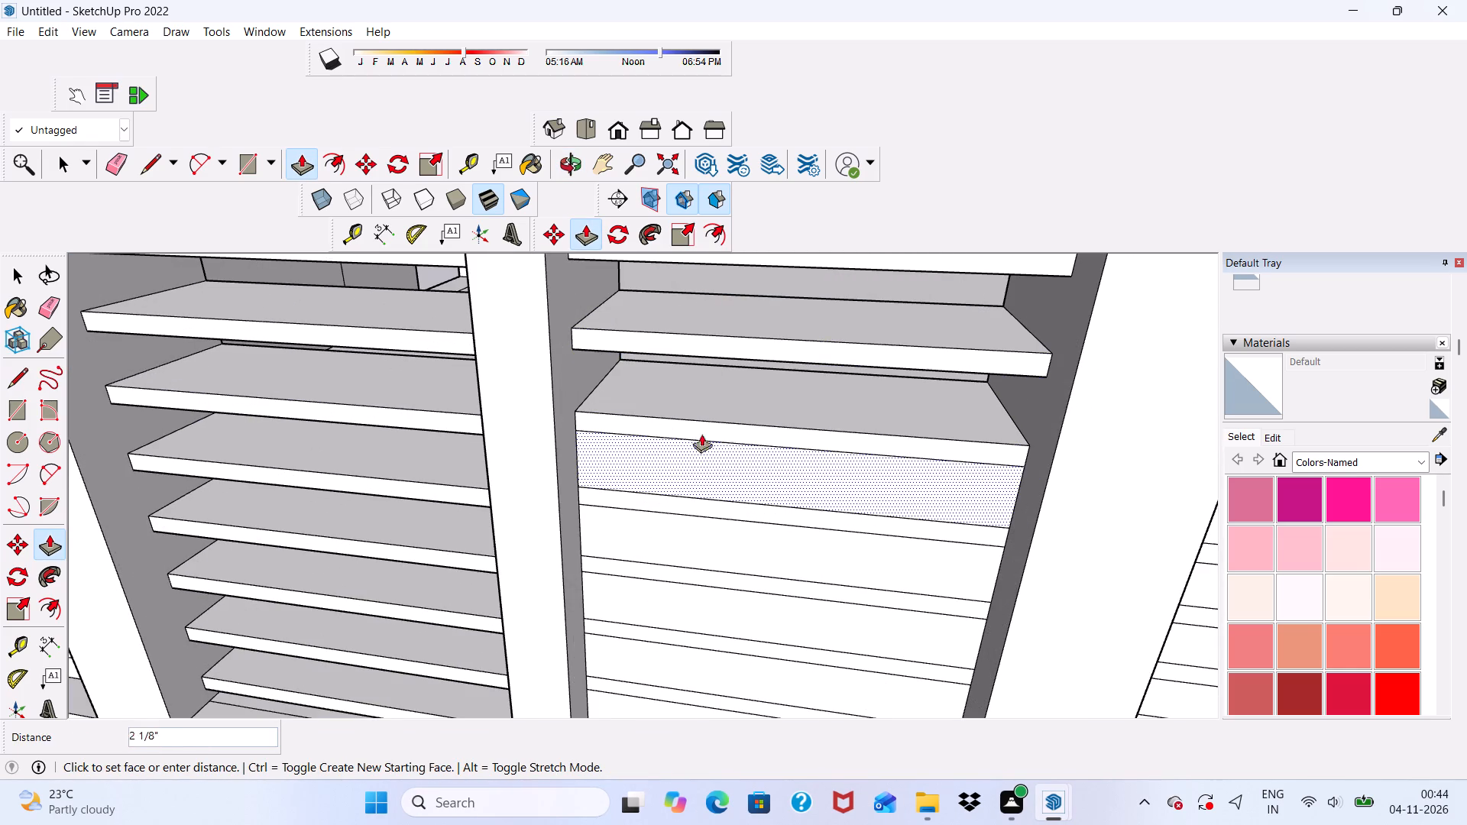
{"action": "left_click", "coordinate": [703, 366]}
Push the next two gaps in the lower part of the second narrow panel back 9" to open them.
{"action": "scroll", "coordinate": [695, 527], "scroll_direction": "up", "scroll_amount": 1}
{"action": "left_click", "coordinate": [686, 550]}
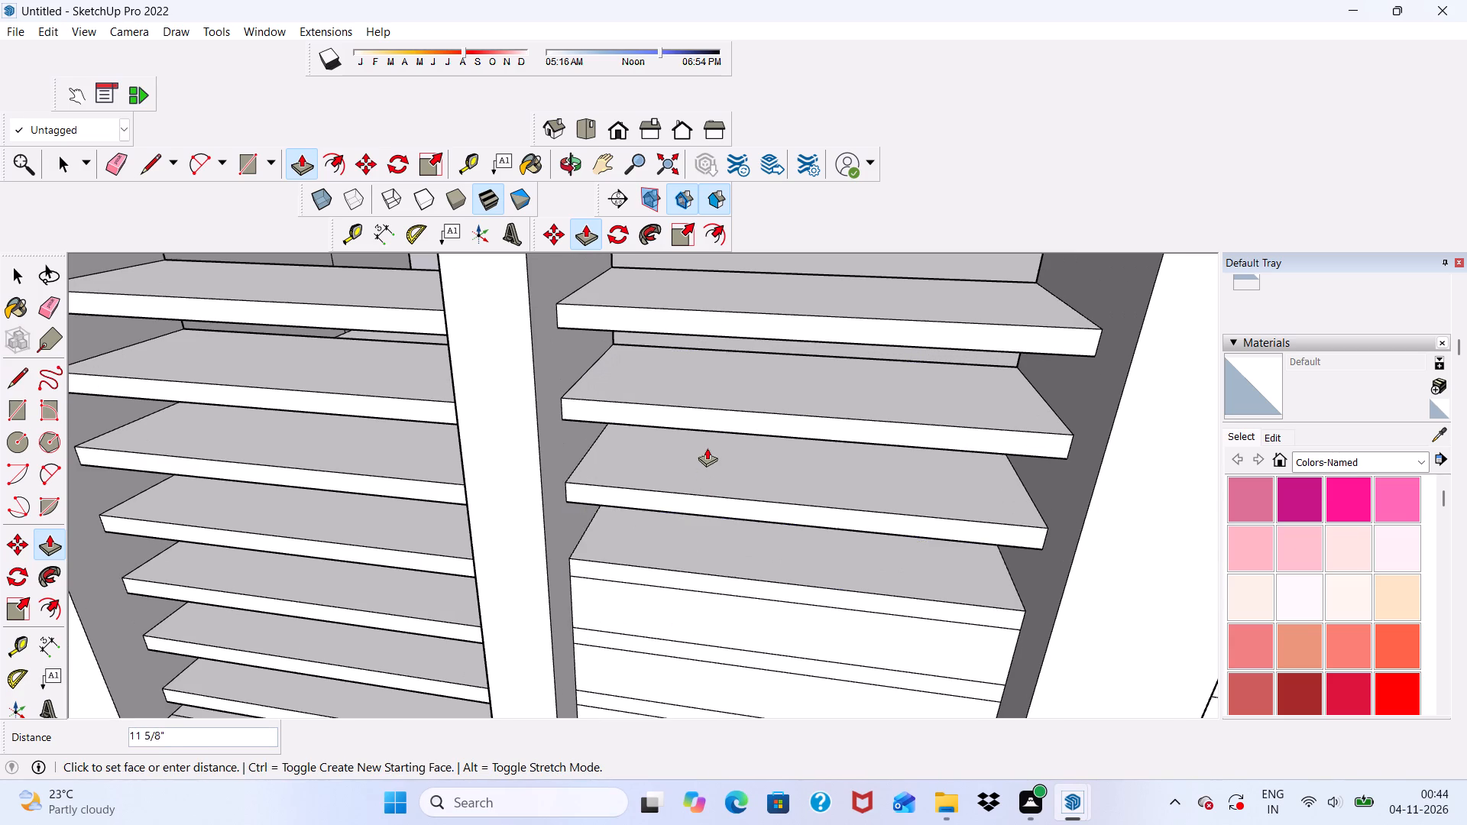
{"action": "middle_click_drag", "start_coordinate": [707, 448], "coordinate": [704, 373]}
{"action": "scroll", "coordinate": [706, 406], "scroll_direction": "up", "scroll_amount": 2}
{"action": "scroll", "coordinate": [680, 474], "scroll_direction": "down", "scroll_amount": 8}
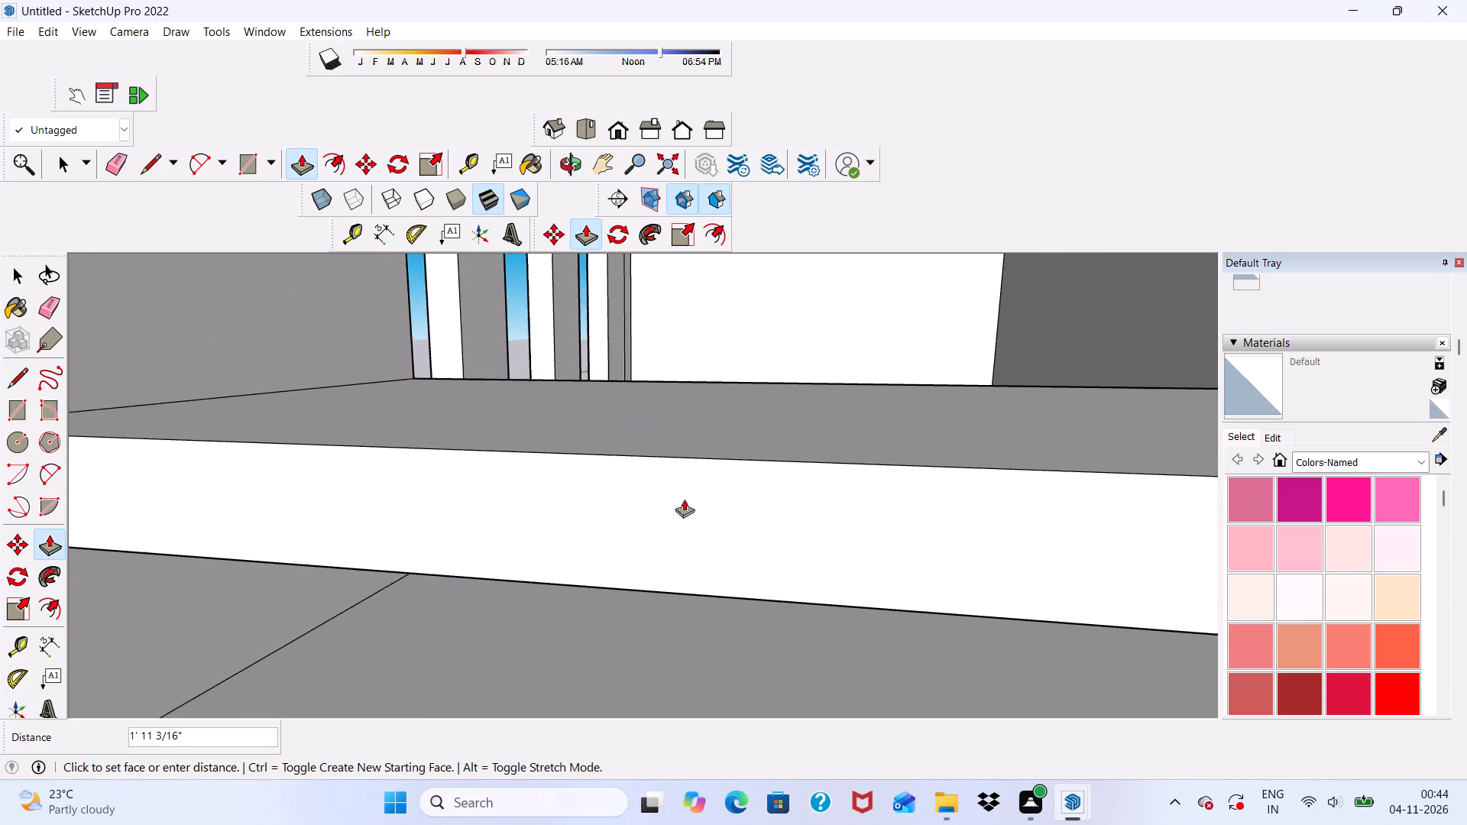
{"action": "scroll", "coordinate": [684, 499], "scroll_direction": "down", "scroll_amount": 17}
{"action": "scroll", "coordinate": [712, 567], "scroll_direction": "up", "scroll_amount": 3}
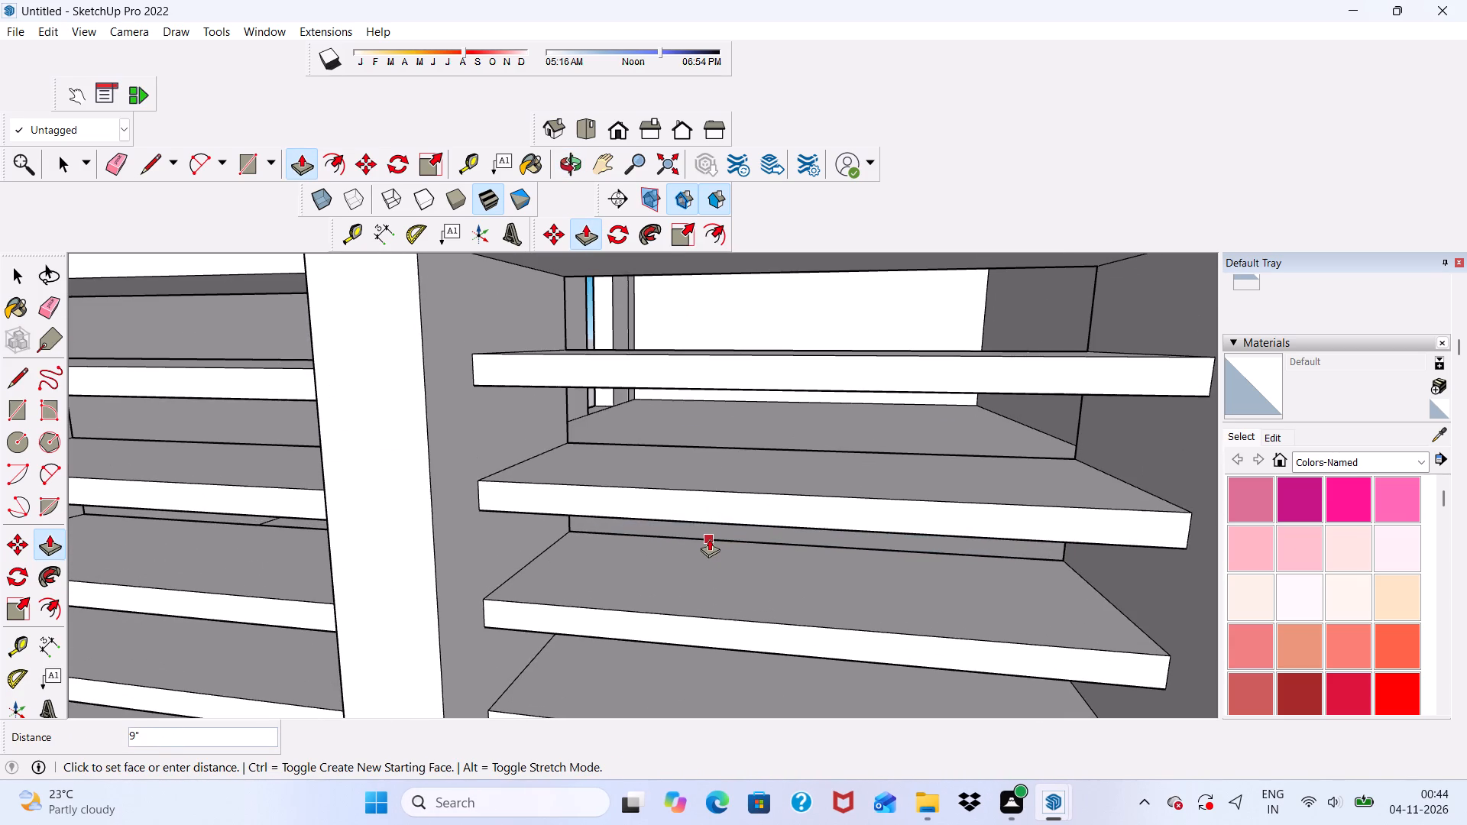
{"action": "left_click", "coordinate": [709, 539]}
{"action": "scroll", "coordinate": [696, 447], "scroll_direction": "down", "scroll_amount": 6}
{"action": "scroll", "coordinate": [697, 599], "scroll_direction": "up", "scroll_amount": 5}
{"action": "left_click", "coordinate": [678, 634]}
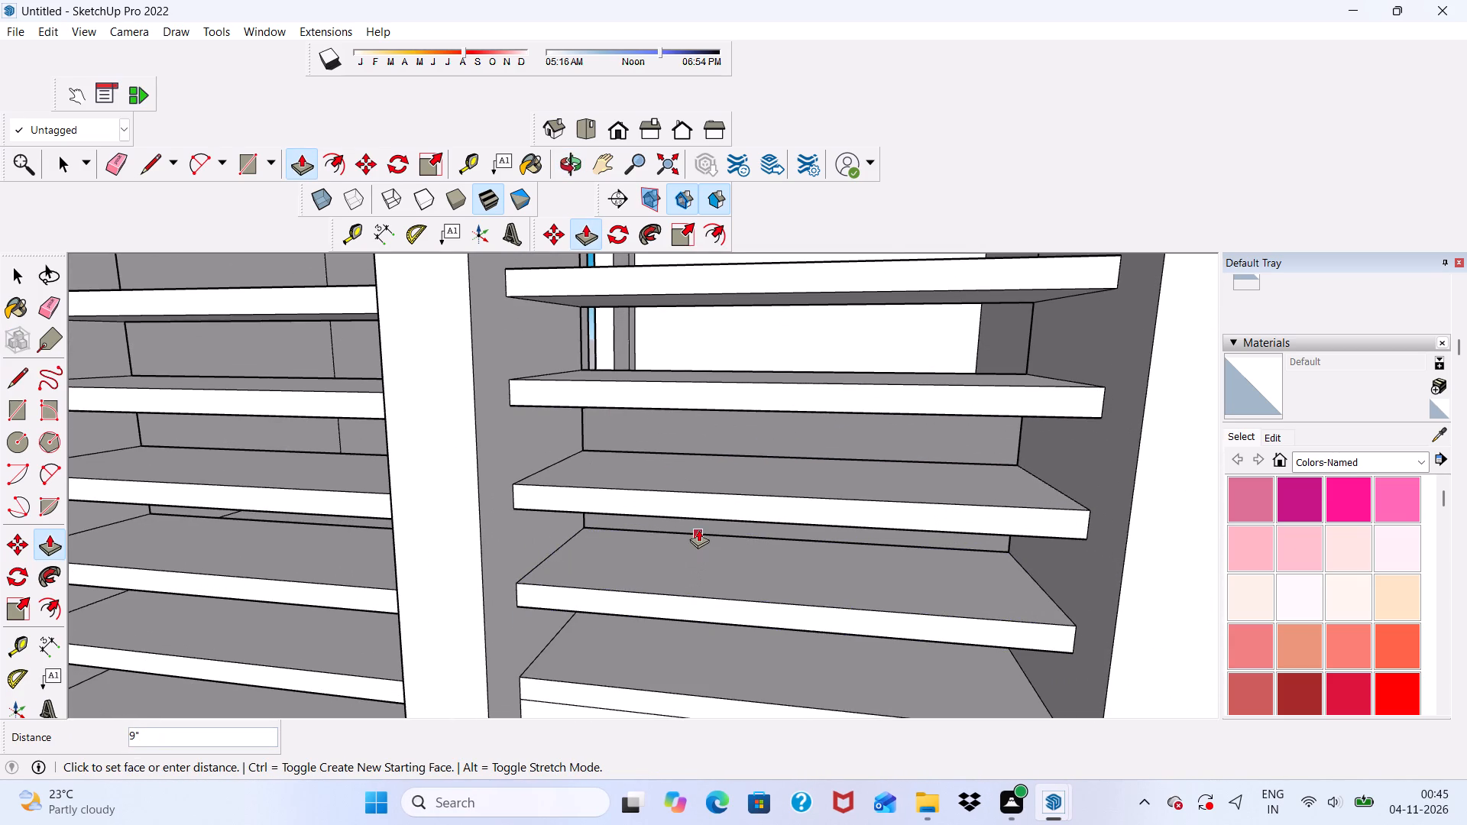
{"action": "left_click", "coordinate": [699, 529]}
Push the last two gaps above the bottom strip of the second narrow panel back 9" to open them.
{"action": "scroll", "coordinate": [704, 467], "scroll_direction": "down", "scroll_amount": 5}
{"action": "scroll", "coordinate": [695, 600], "scroll_direction": "up", "scroll_amount": 4}
{"action": "left_click", "coordinate": [642, 666]}
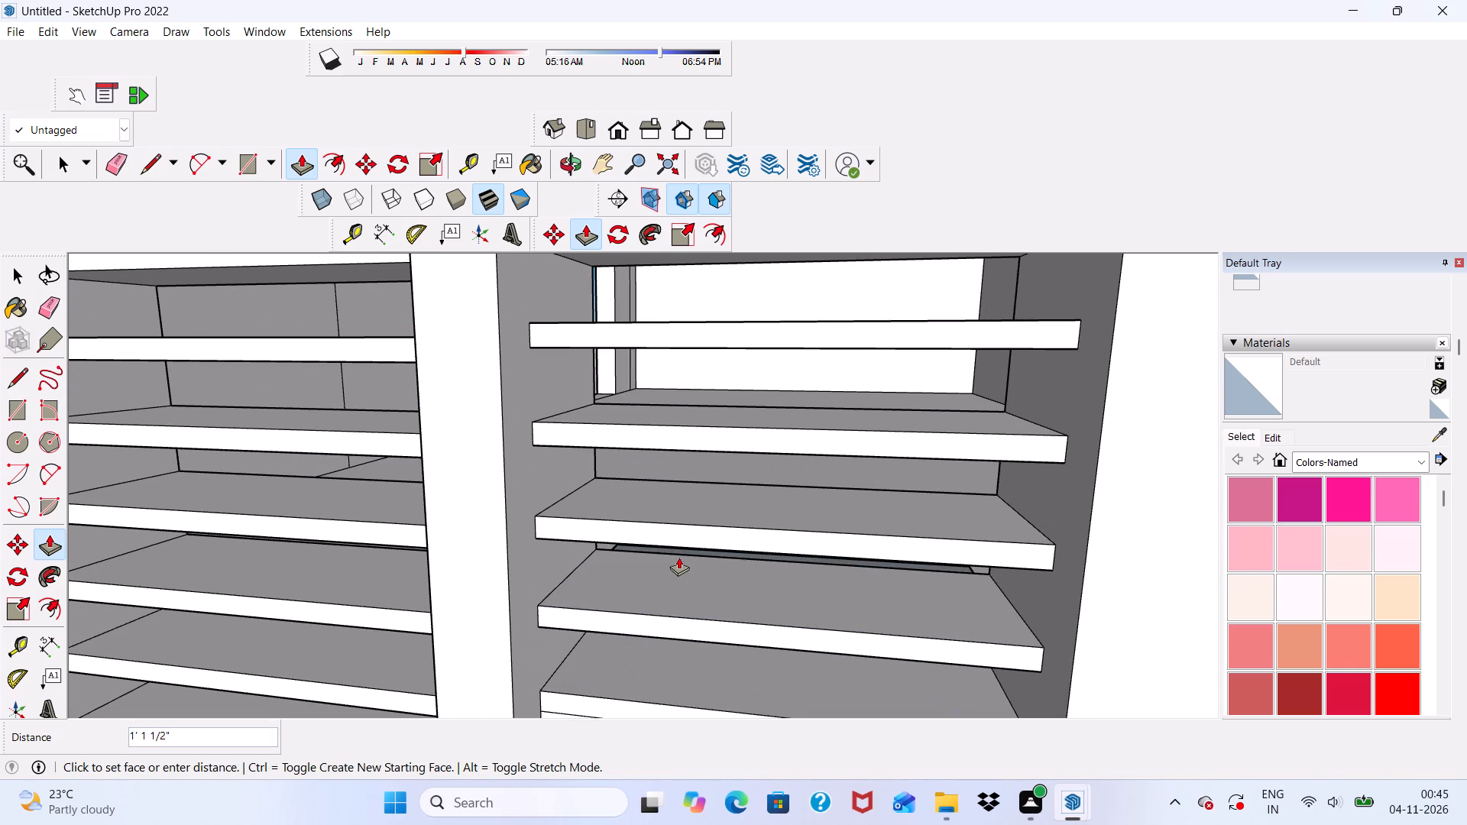
{"action": "left_click", "coordinate": [678, 557]}
{"action": "scroll", "coordinate": [672, 445], "scroll_direction": "down", "scroll_amount": 6}
{"action": "scroll", "coordinate": [662, 612], "scroll_direction": "up", "scroll_amount": 6}
{"action": "left_click", "coordinate": [662, 580]}
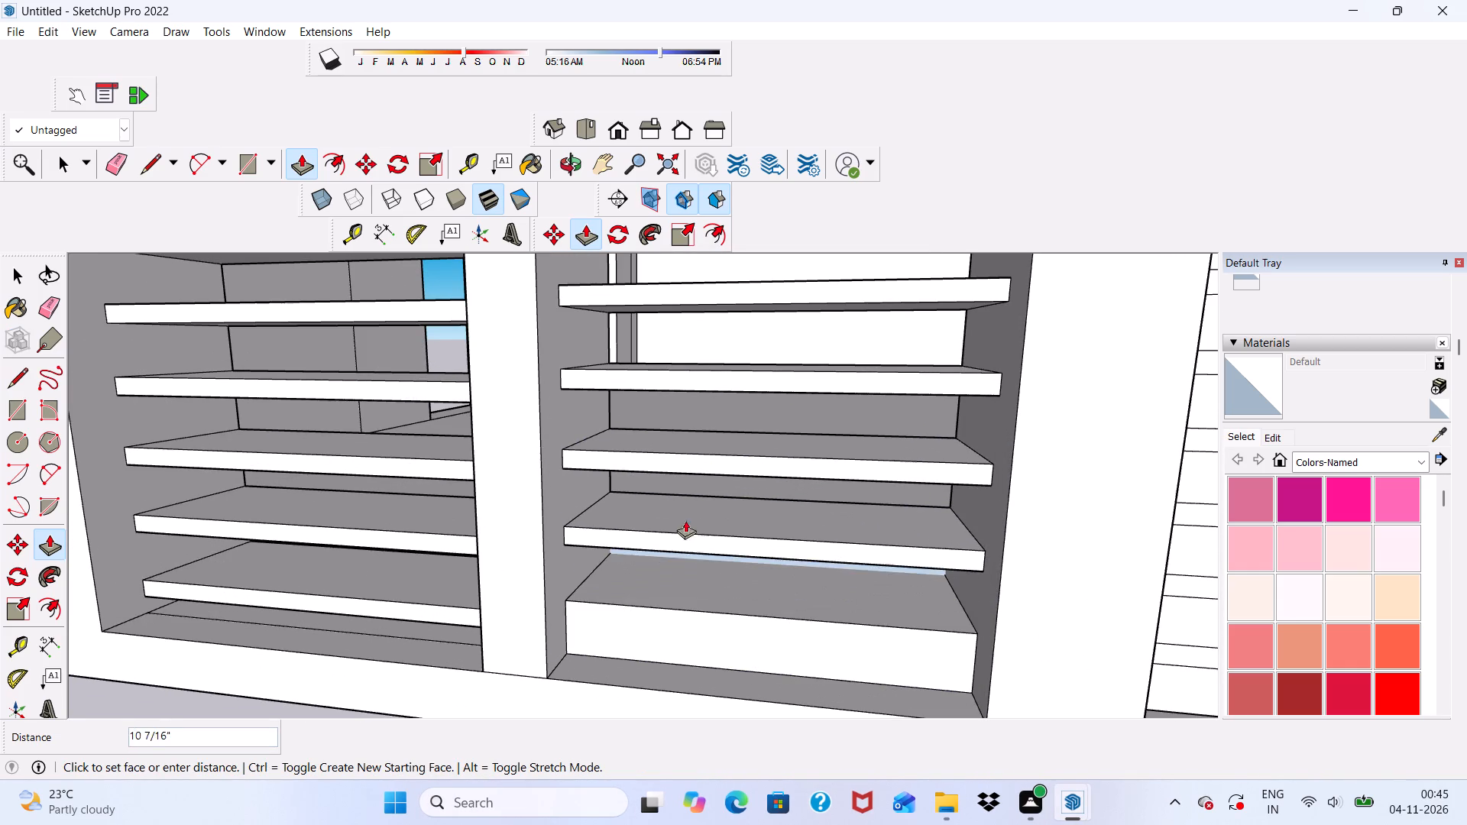
{"action": "left_click", "coordinate": [695, 493]}
Draw a full-width rectangle about 1' 8 1/8" by 1 1/16" along the top of the second narrow panel's bottom strip as a slat outline.
{"action": "scroll", "coordinate": [647, 594], "scroll_direction": "down", "scroll_amount": 7}
{"action": "middle_click_drag", "start_coordinate": [675, 593], "coordinate": [726, 516]}
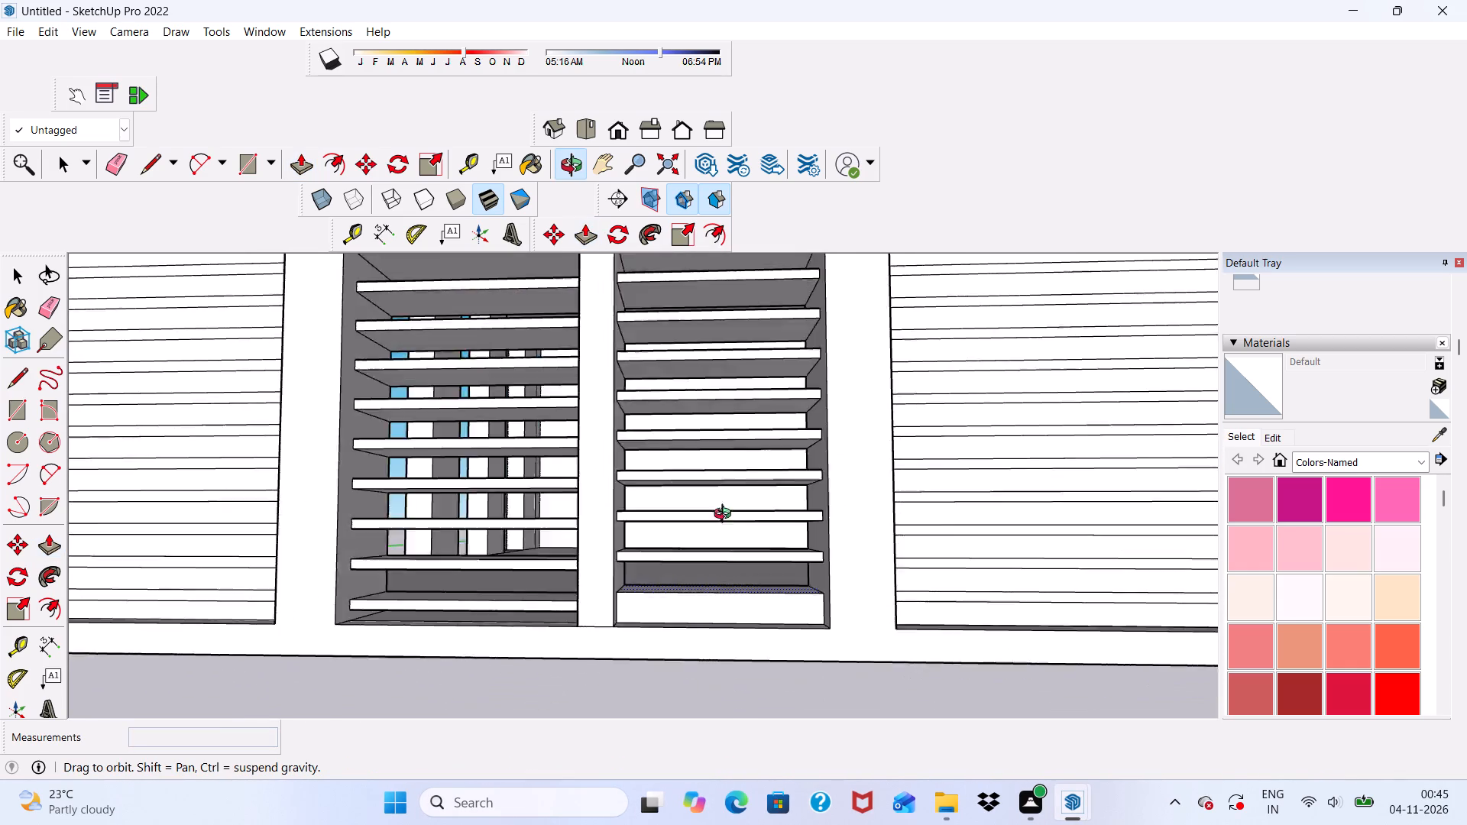
{"action": "middle_click_drag", "start_coordinate": [726, 516], "coordinate": [782, 597]}
{"action": "scroll", "coordinate": [738, 568], "scroll_direction": "down", "scroll_amount": 6}
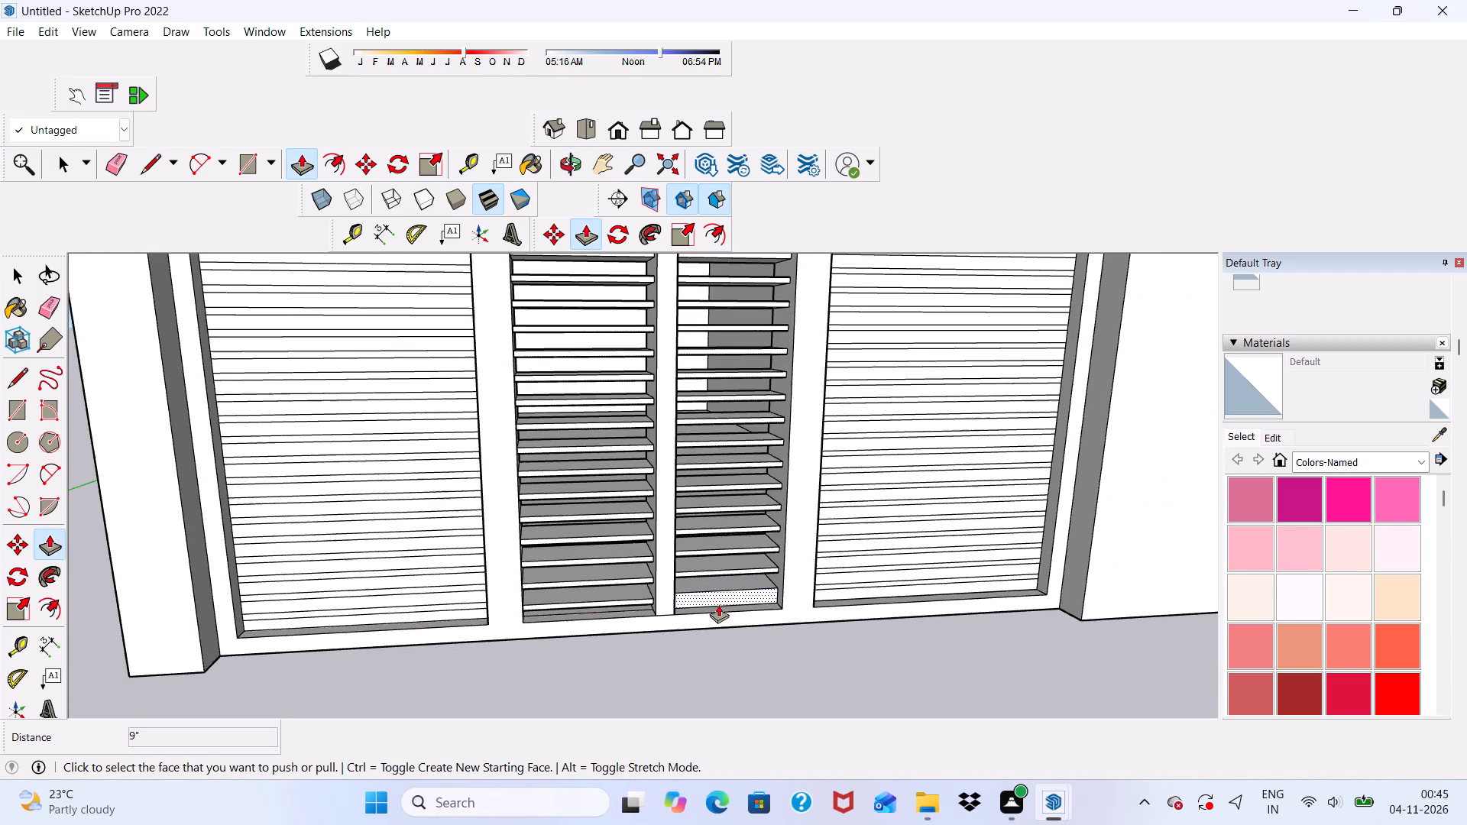
{"action": "middle_click_drag", "start_coordinate": [718, 604], "coordinate": [571, 666]}
{"action": "scroll", "coordinate": [723, 611], "scroll_direction": "up", "scroll_amount": 3}
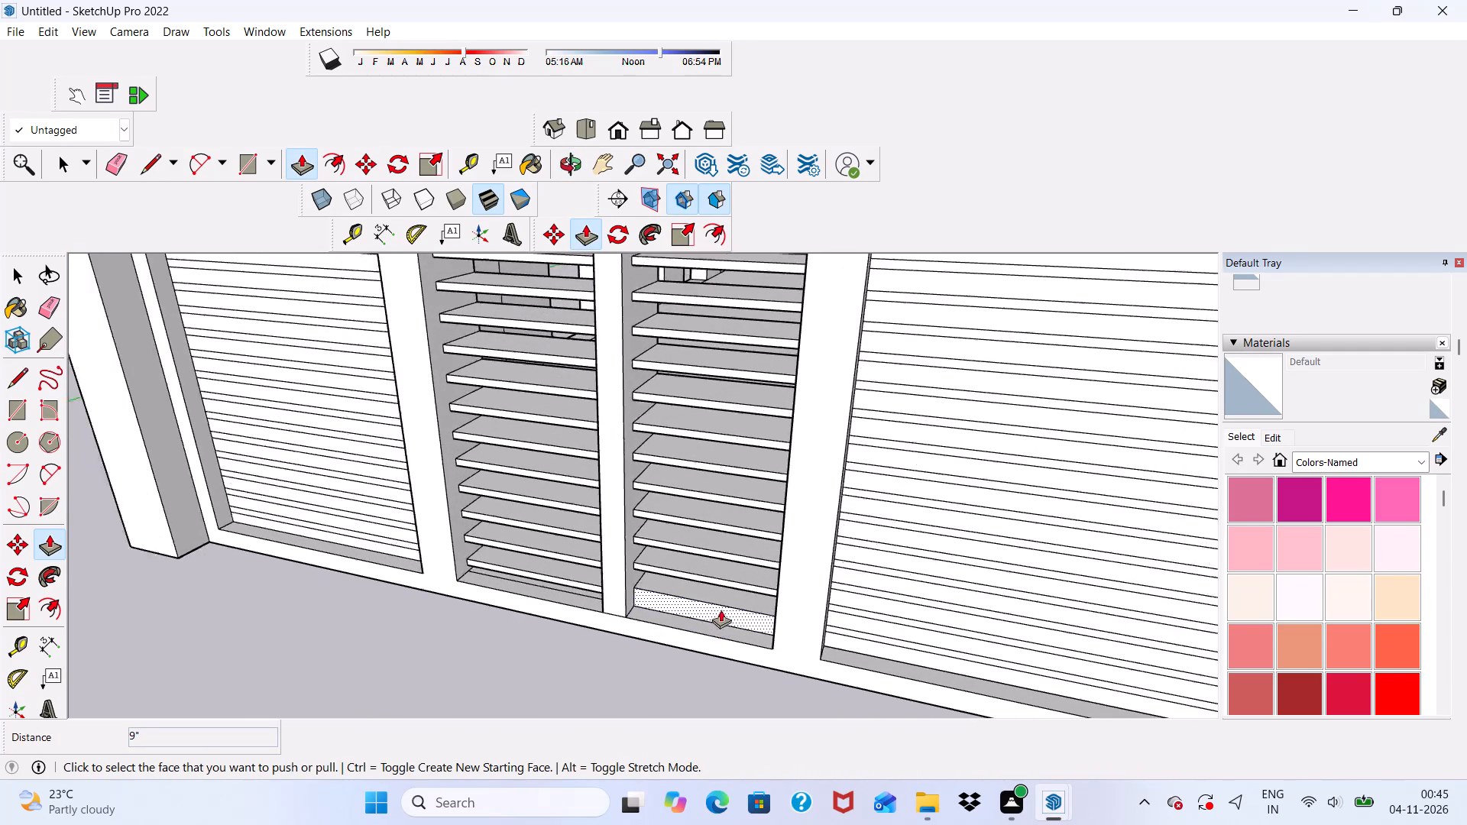
{"action": "scroll", "coordinate": [721, 610], "scroll_direction": "up", "scroll_amount": 2}
{"action": "key", "text": "space"}
{"action": "scroll", "coordinate": [658, 595], "scroll_direction": "down", "scroll_amount": 3}
{"action": "middle_click_drag", "start_coordinate": [658, 595], "coordinate": [697, 511]}
{"action": "scroll", "coordinate": [741, 499], "scroll_direction": "up", "scroll_amount": 1}
{"action": "scroll", "coordinate": [737, 518], "scroll_direction": "down", "scroll_amount": 3}
{"action": "scroll", "coordinate": [737, 598], "scroll_direction": "up", "scroll_amount": 3}
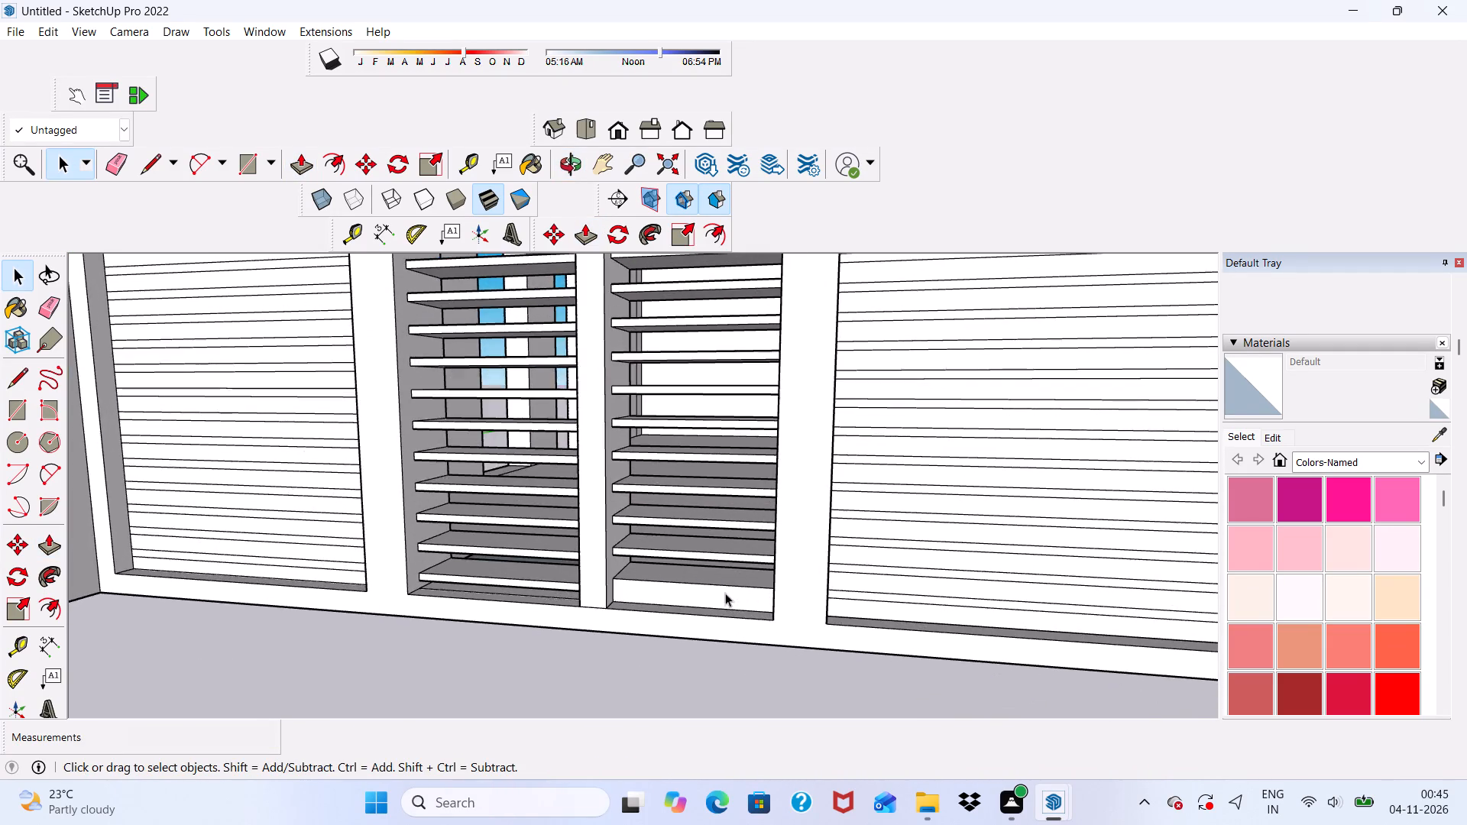
{"action": "scroll", "coordinate": [725, 593], "scroll_direction": "up", "scroll_amount": 3}
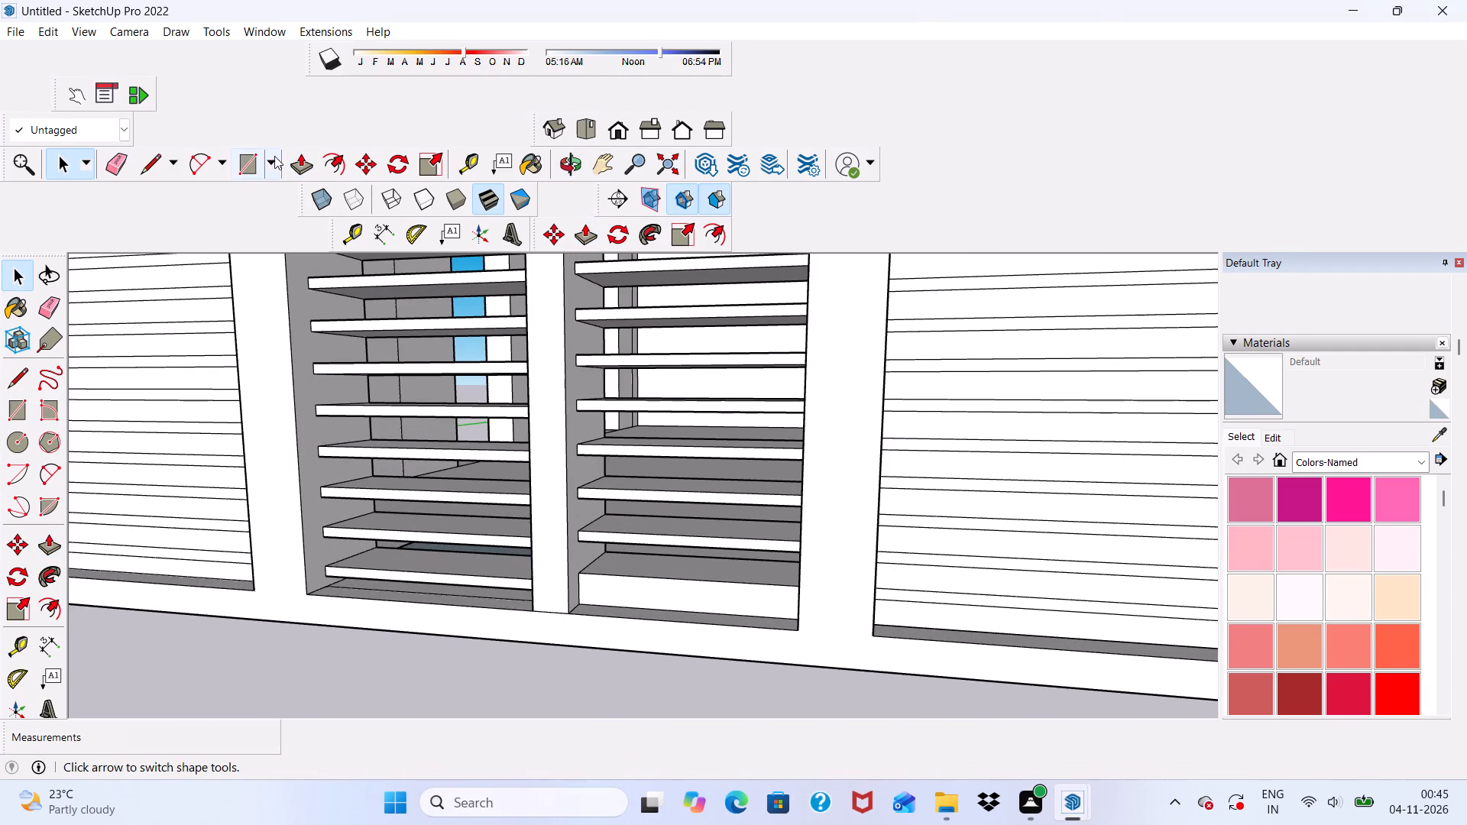
{"action": "left_click", "coordinate": [241, 159]}
{"action": "scroll", "coordinate": [585, 463], "scroll_direction": "up", "scroll_amount": 4}
{"action": "scroll", "coordinate": [559, 742], "scroll_direction": "up", "scroll_amount": 3}
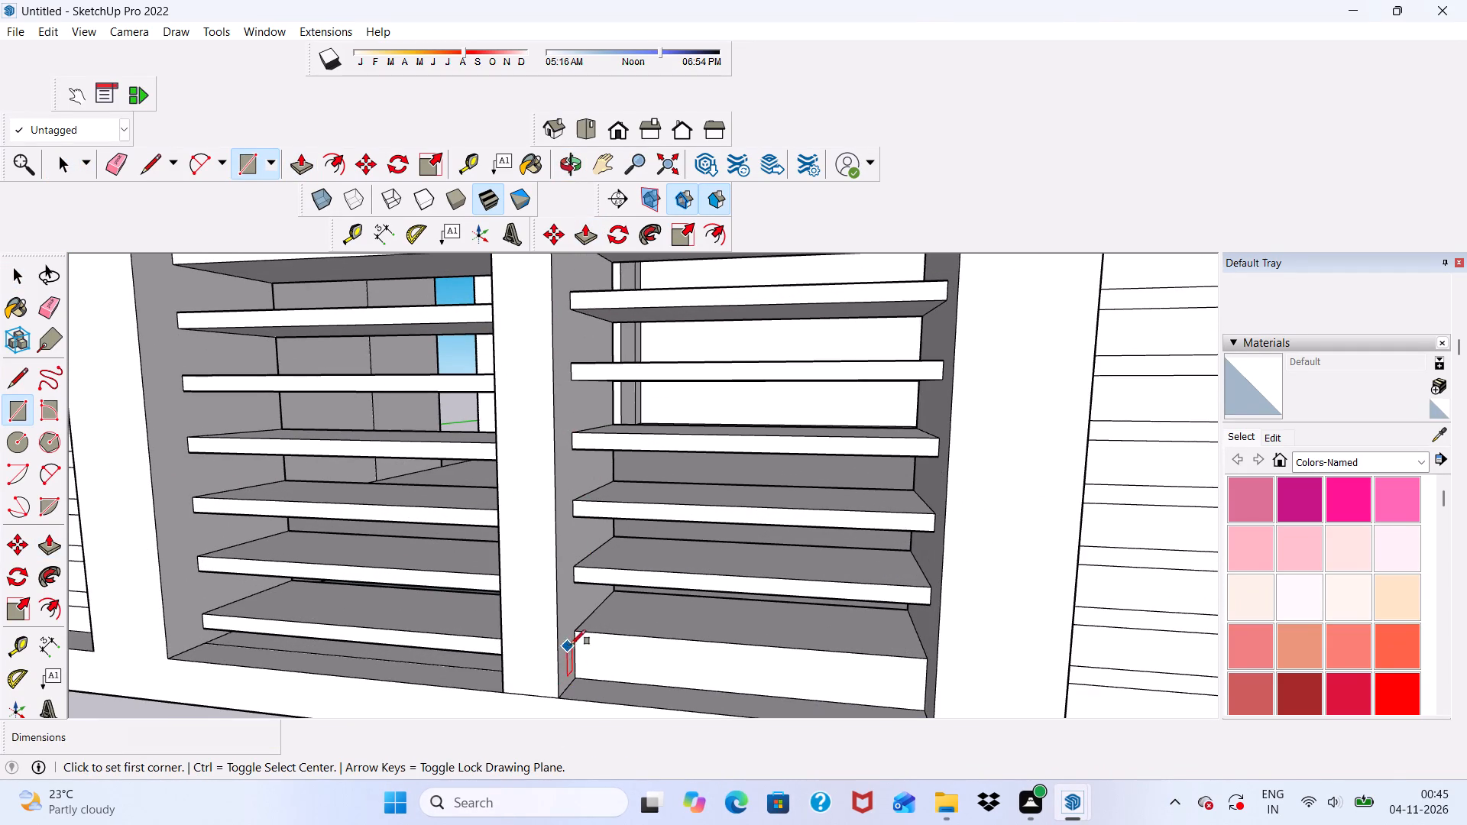
{"action": "left_click", "coordinate": [578, 636]}
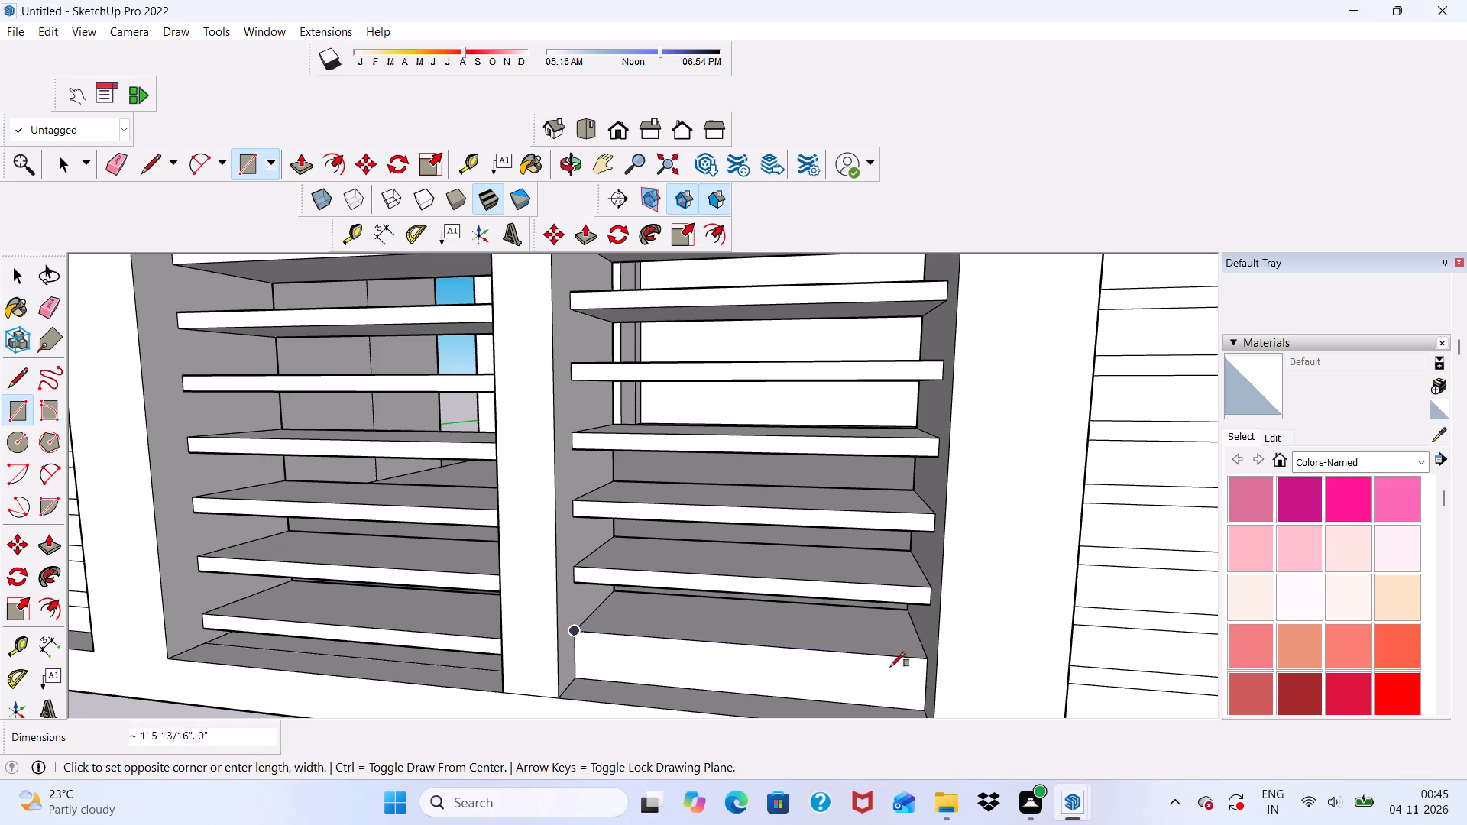
{"action": "scroll", "coordinate": [926, 684], "scroll_direction": "up", "scroll_amount": 6}
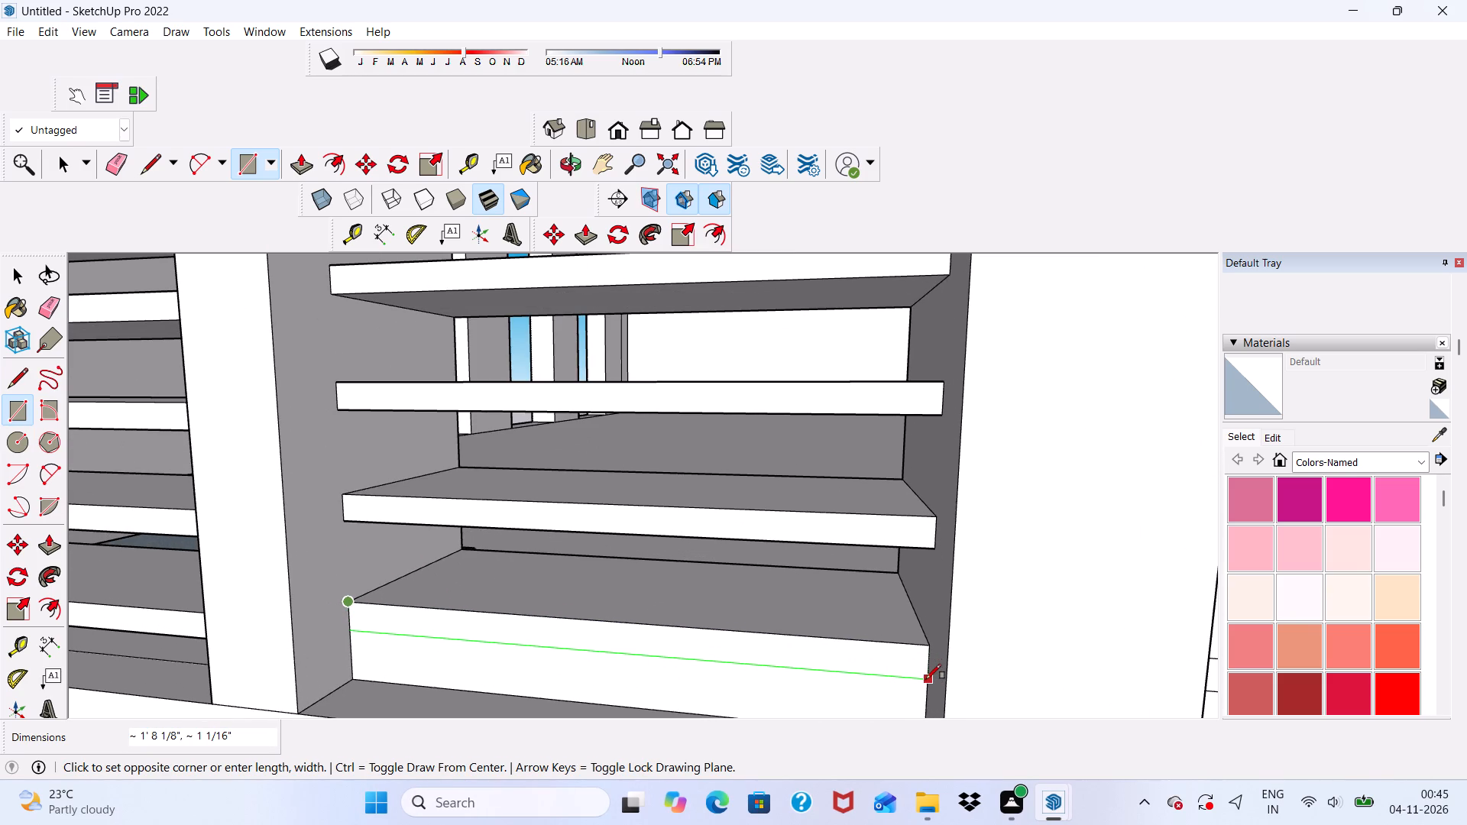
{"action": "left_click", "coordinate": [926, 681]}
{"action": "key", "text": "space"}
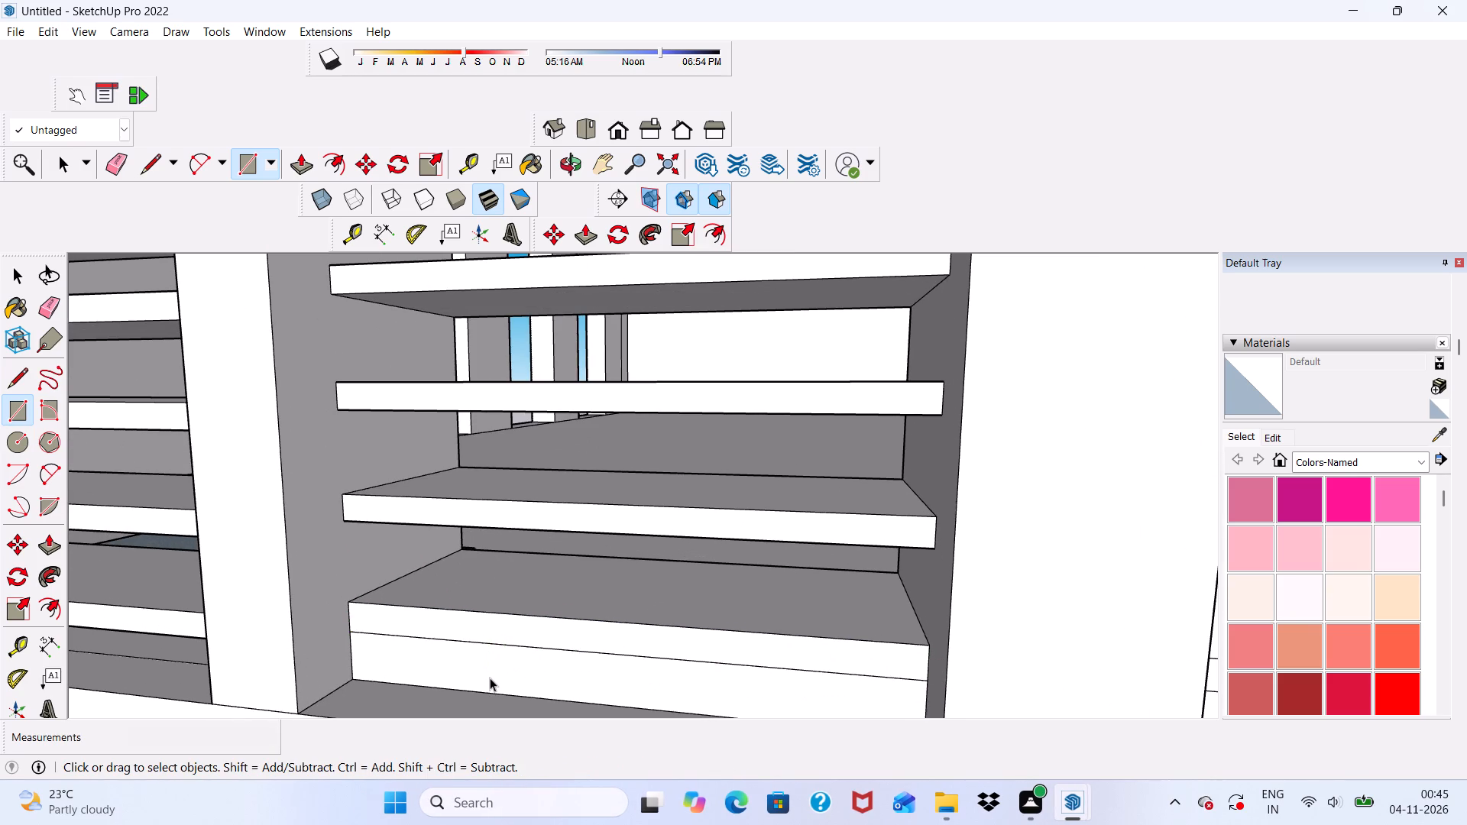
Push the remaining strip below the lowest slat of the second narrow panel back 9" to open it.
{"action": "left_click", "coordinate": [489, 678]}
{"action": "left_click", "coordinate": [288, 167]}
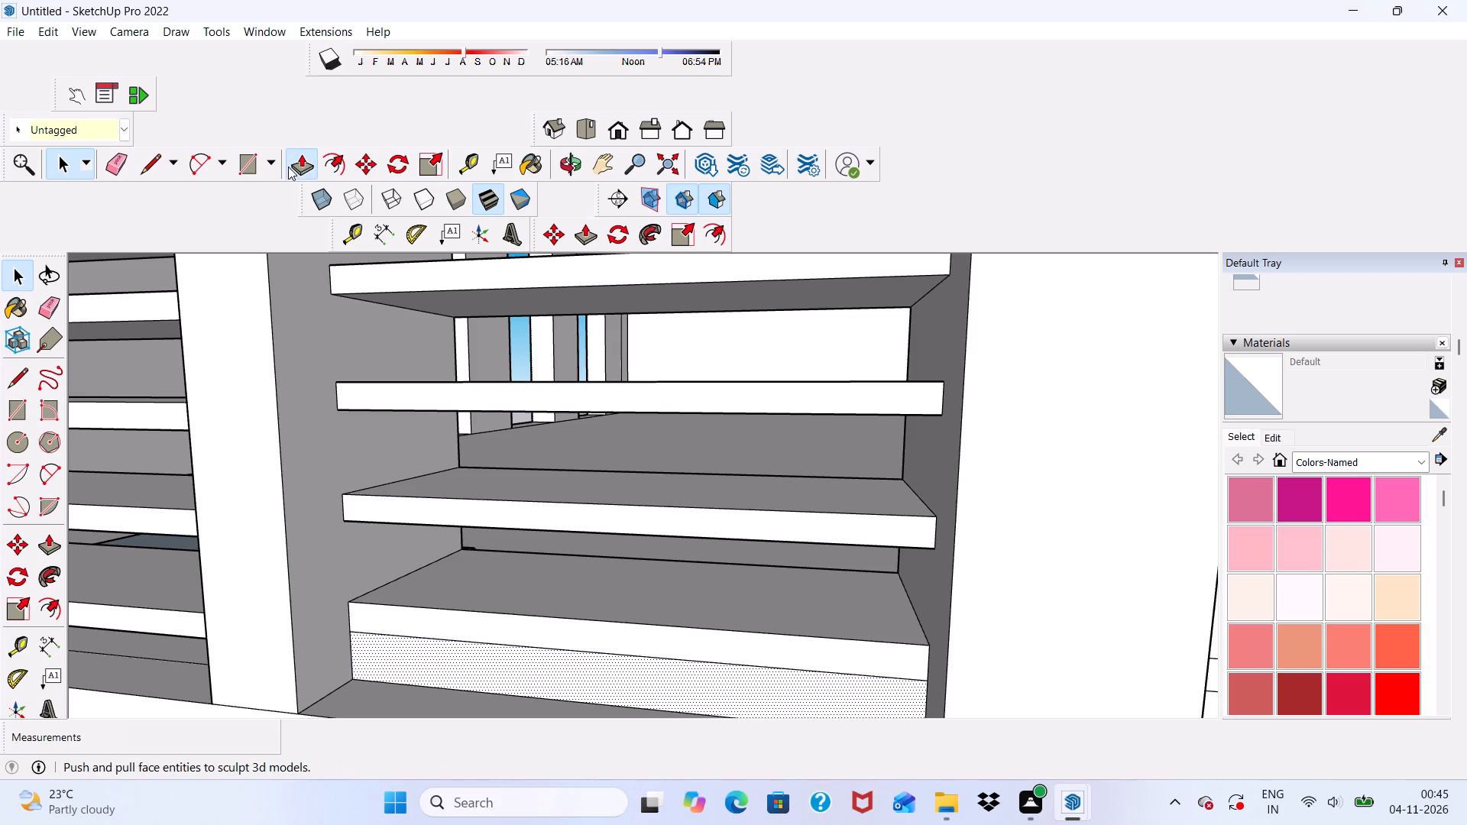
{"action": "left_click", "coordinate": [424, 671]}
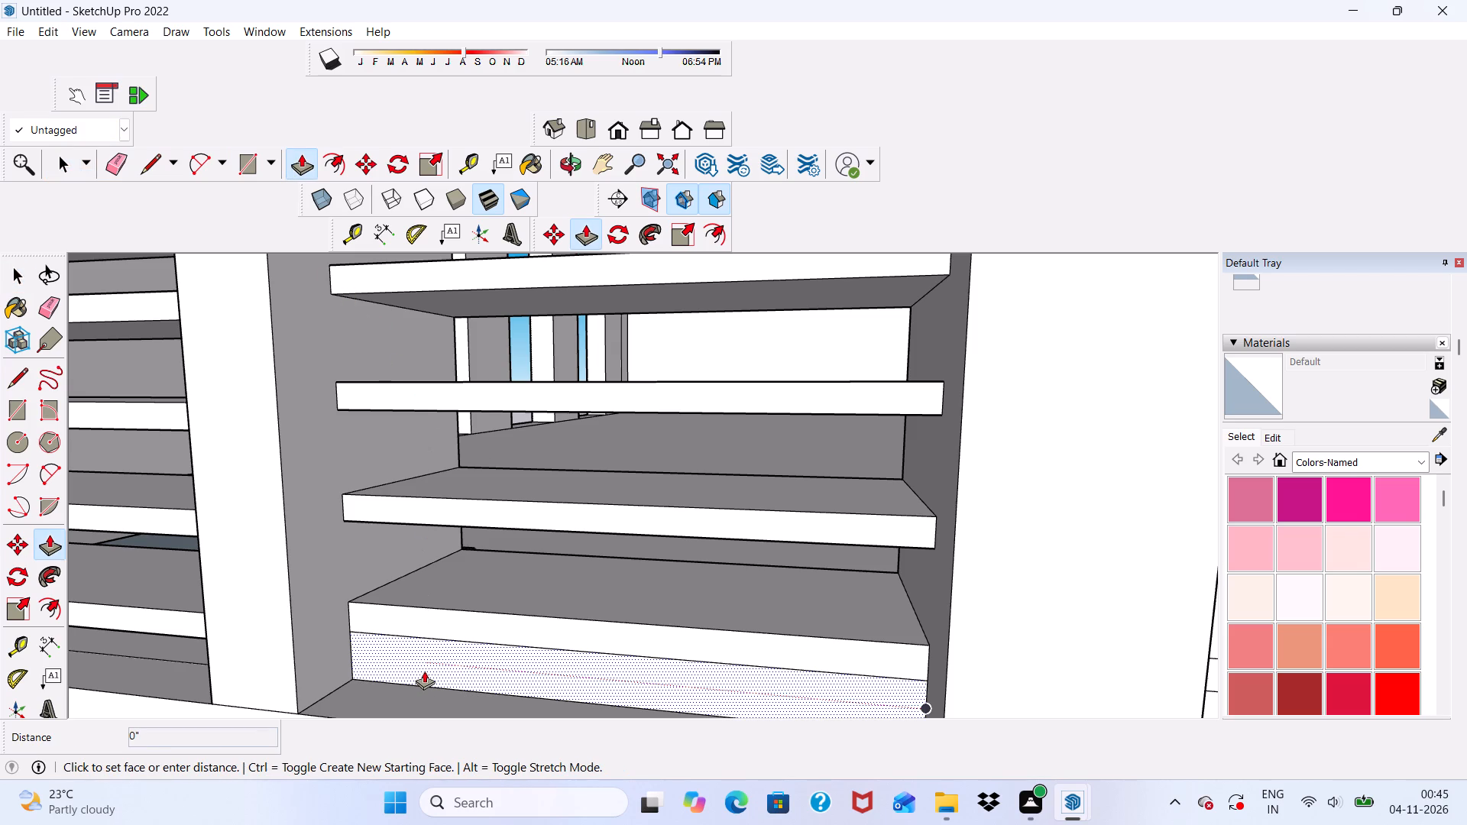
{"action": "left_click", "coordinate": [538, 553]}
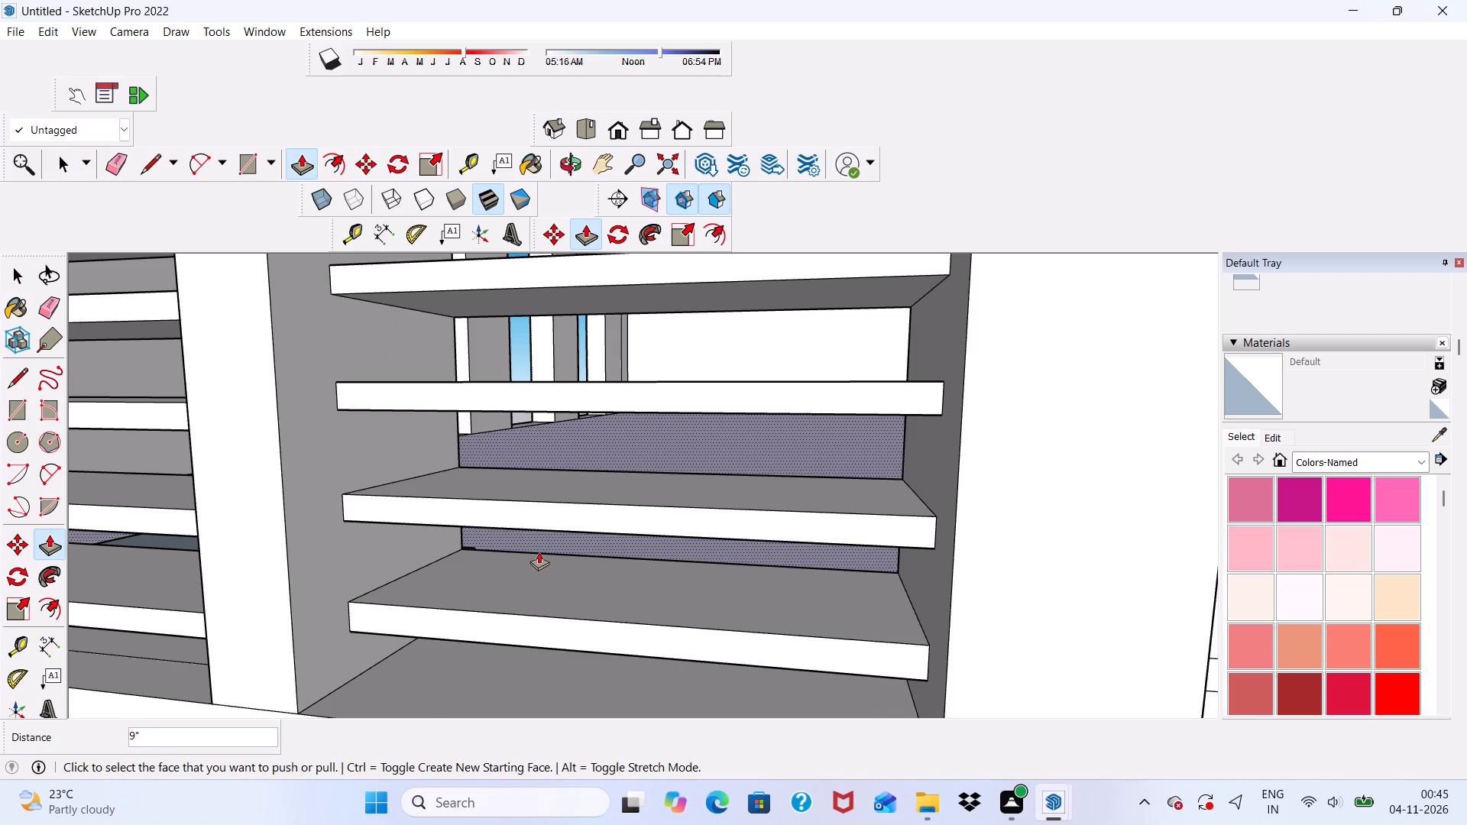
{"action": "key", "text": "space"}
Erase the leftover edge line across the bottom sill of the first narrow panel.
{"action": "scroll", "coordinate": [457, 561], "scroll_direction": "down", "scroll_amount": 3}
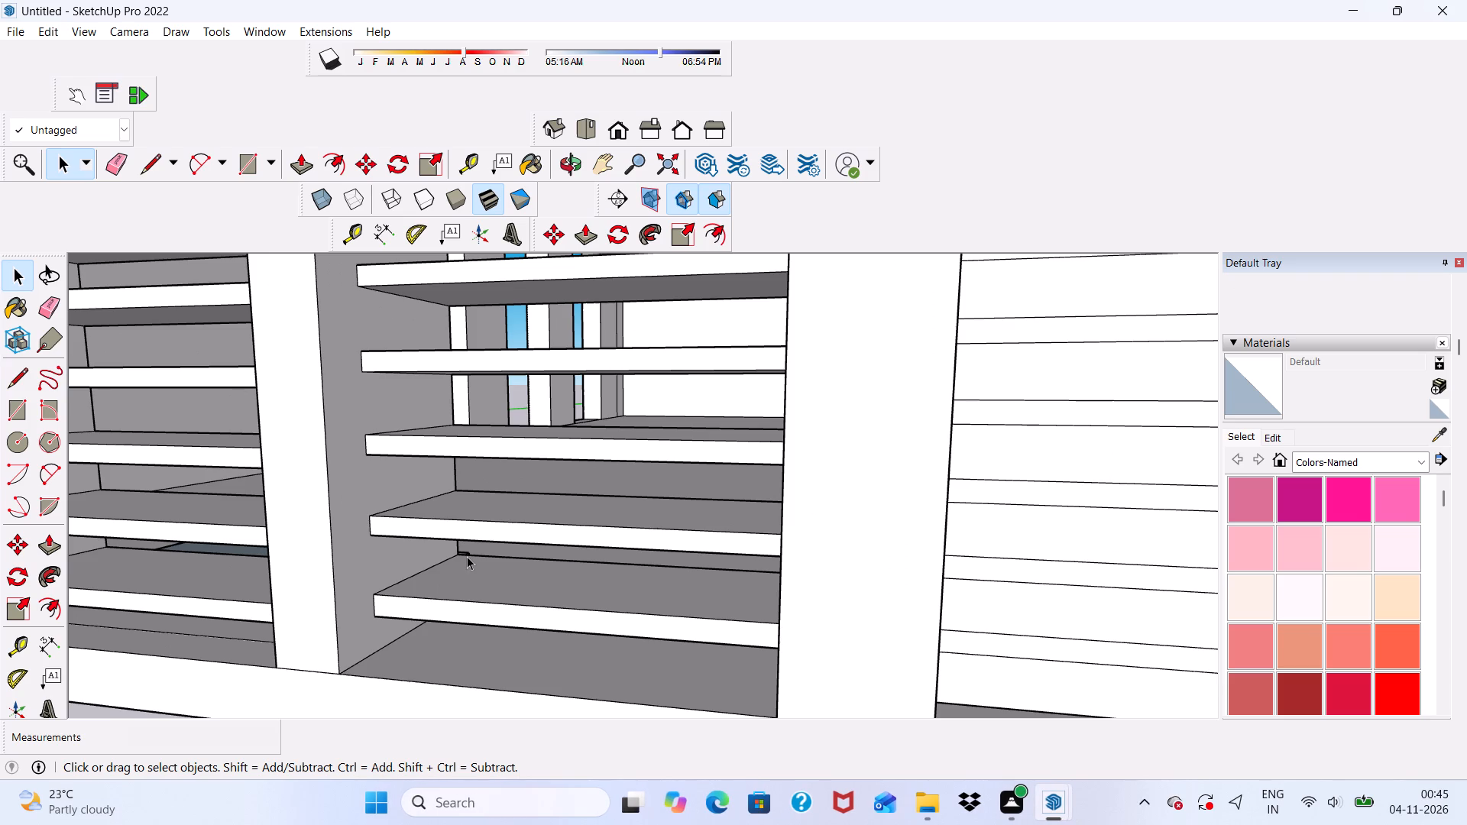
{"action": "scroll", "coordinate": [109, 704], "scroll_direction": "down", "scroll_amount": 6}
{"action": "key", "text": "space"}
{"action": "scroll", "coordinate": [394, 585], "scroll_direction": "down", "scroll_amount": 4}
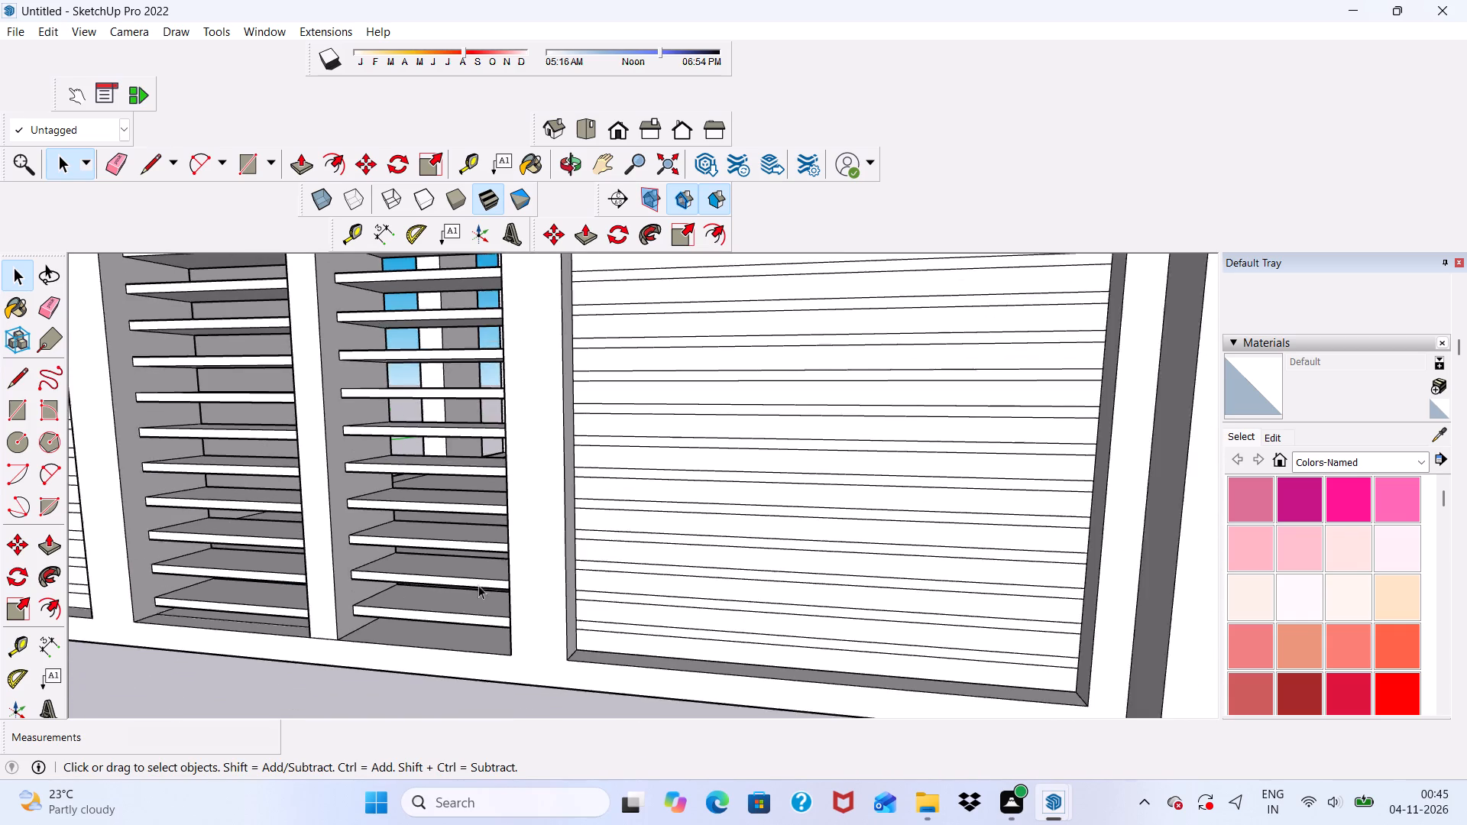
{"action": "scroll", "coordinate": [478, 585], "scroll_direction": "down", "scroll_amount": 6}
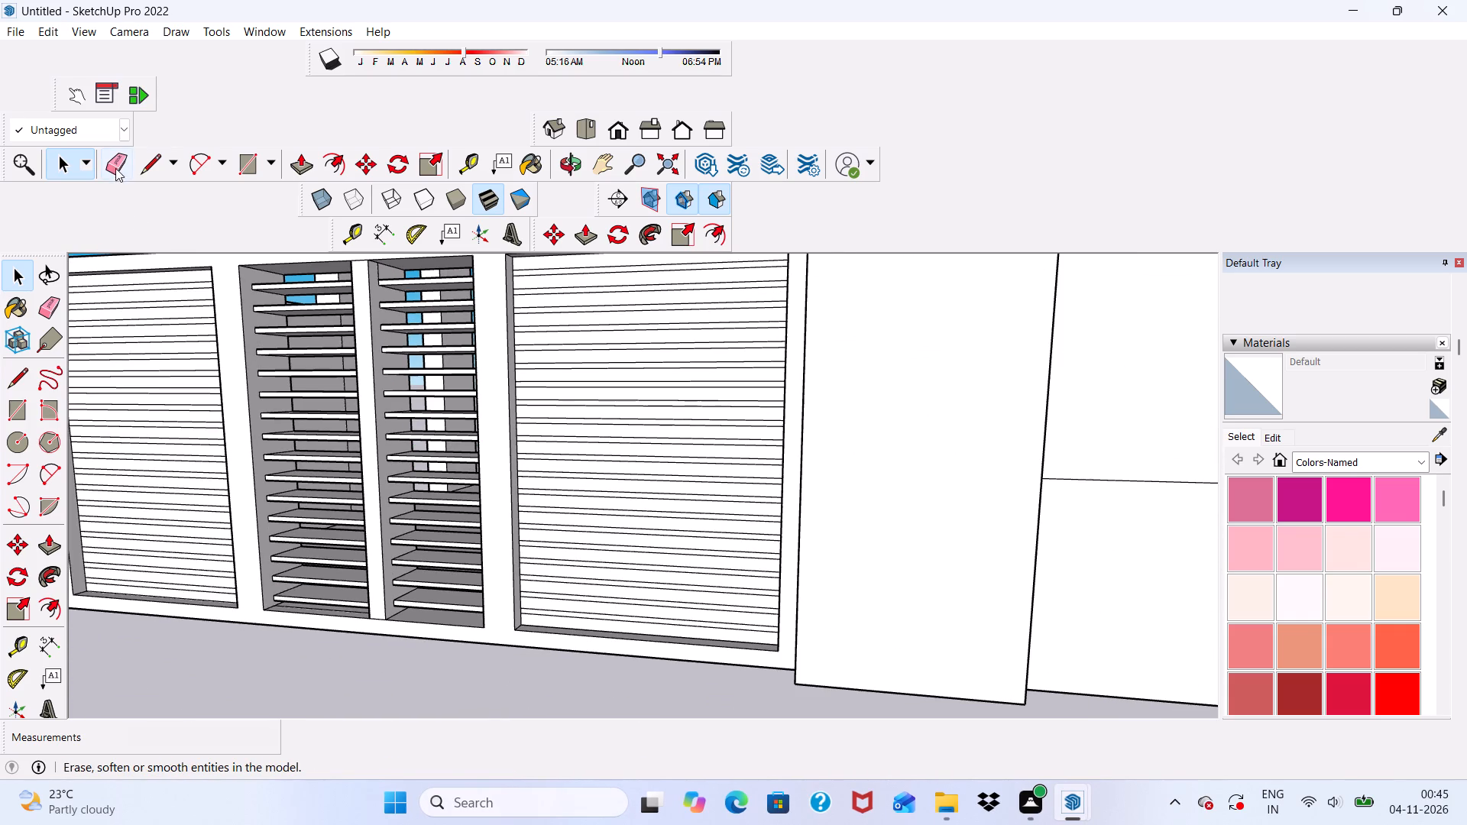
{"action": "left_click", "coordinate": [114, 163]}
{"action": "scroll", "coordinate": [398, 651], "scroll_direction": "up", "scroll_amount": 20}
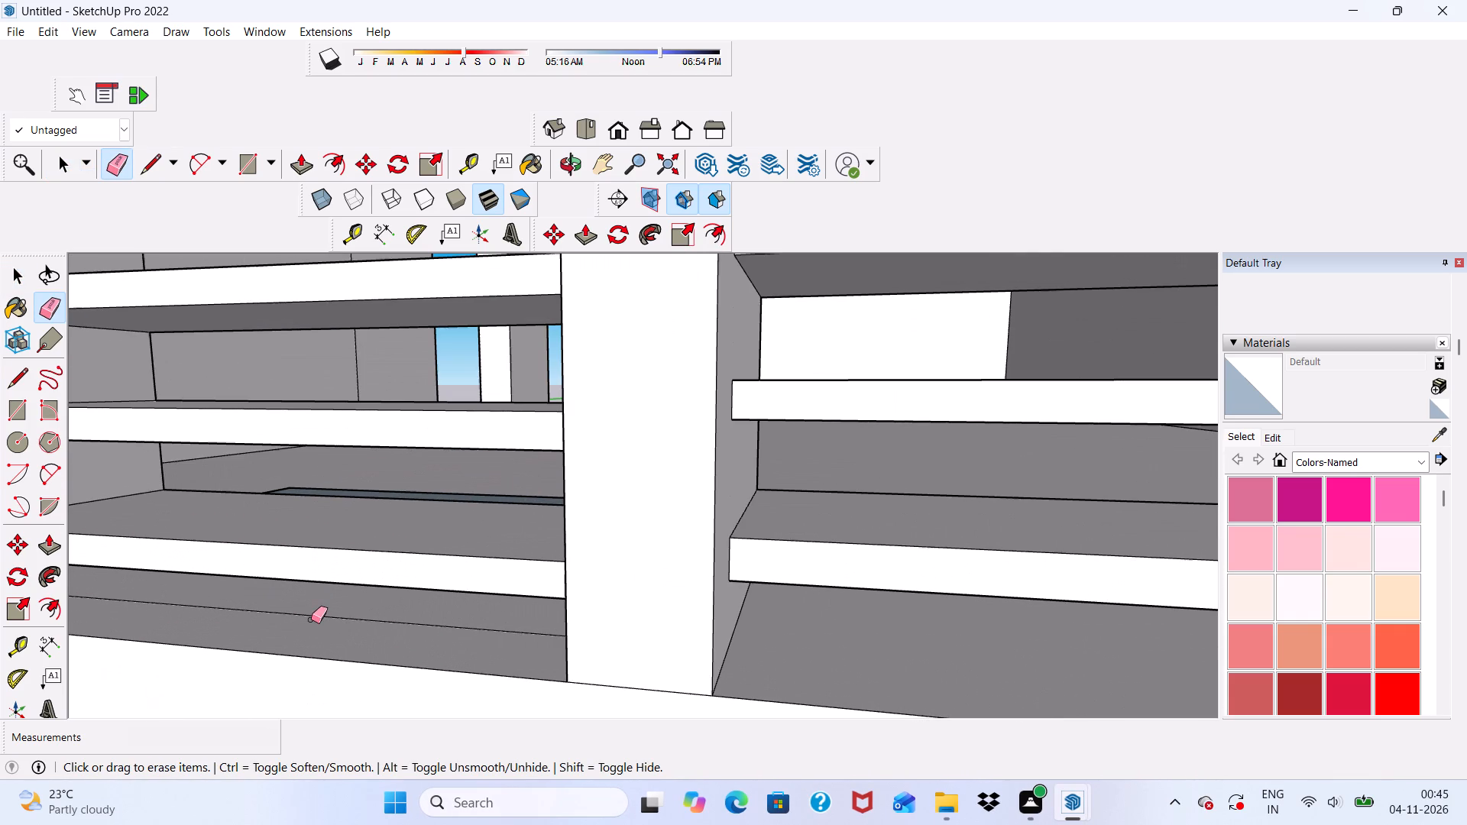
{"action": "left_click_drag", "start_coordinate": [311, 620], "coordinate": [322, 617]}
Paint the front face of the slatted wall's frame with the 0133_Gray colour.
{"action": "scroll", "coordinate": [324, 611], "scroll_direction": "down", "scroll_amount": 6}
{"action": "scroll", "coordinate": [465, 555], "scroll_direction": "down", "scroll_amount": 6}
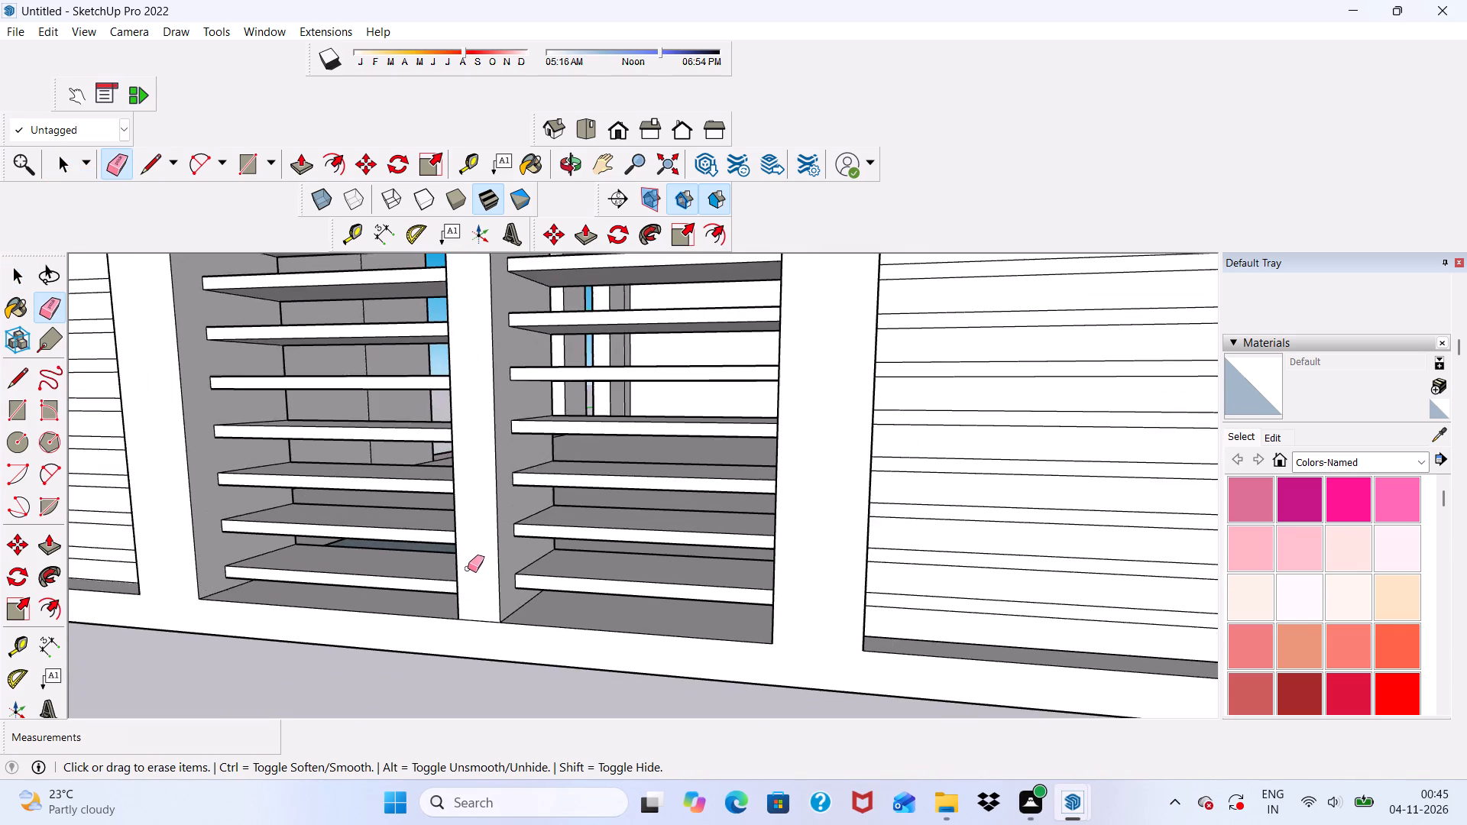
{"action": "scroll", "coordinate": [468, 565], "scroll_direction": "down", "scroll_amount": 3}
{"action": "middle_click_drag", "start_coordinate": [468, 565], "coordinate": [530, 602]}
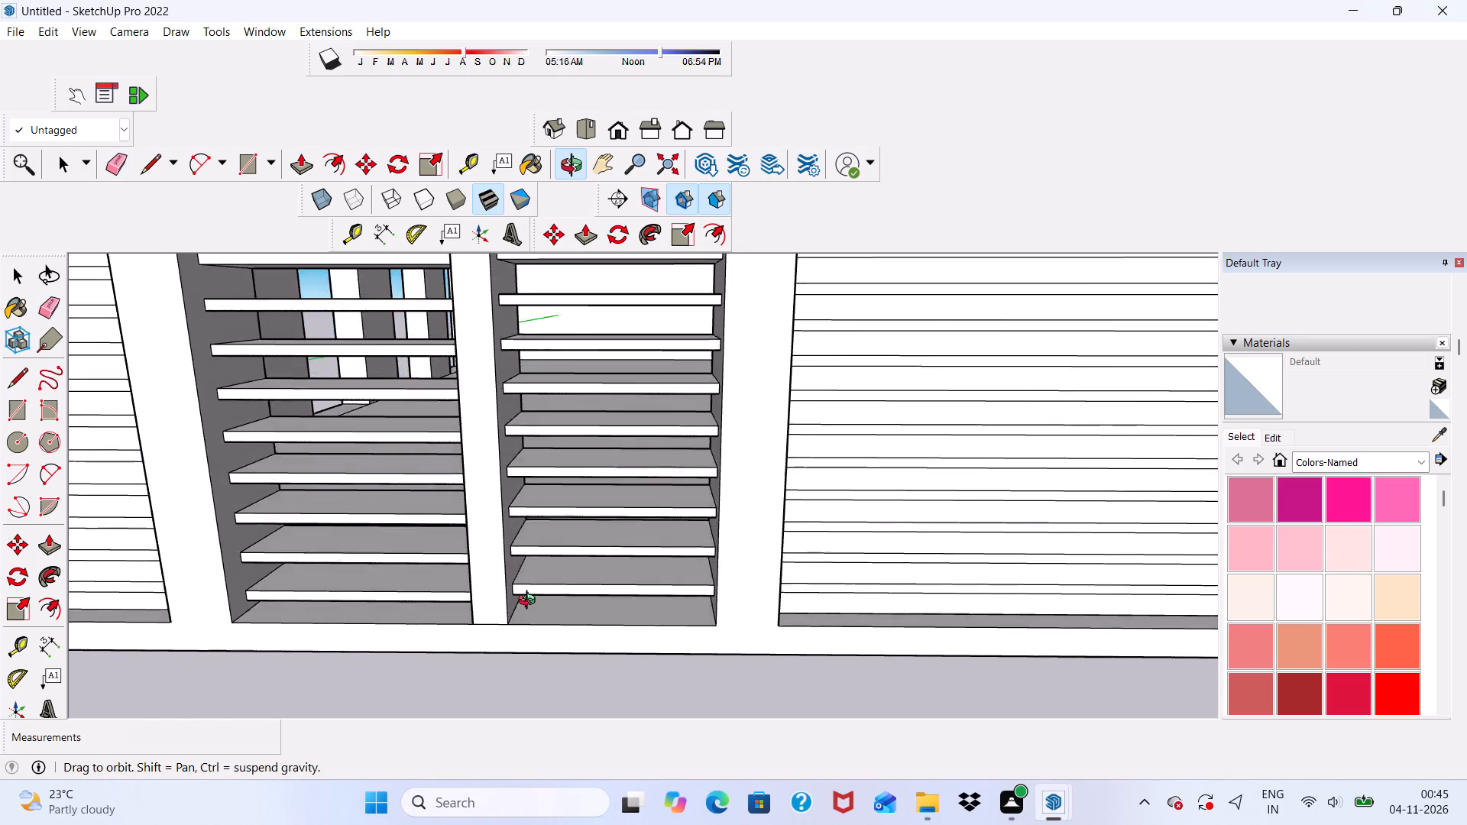
{"action": "middle_click_drag", "start_coordinate": [530, 602], "coordinate": [510, 627]}
{"action": "scroll", "coordinate": [432, 590], "scroll_direction": "down", "scroll_amount": 4}
{"action": "scroll", "coordinate": [506, 636], "scroll_direction": "down", "scroll_amount": 6}
{"action": "middle_click_drag", "start_coordinate": [518, 618], "coordinate": [485, 474]}
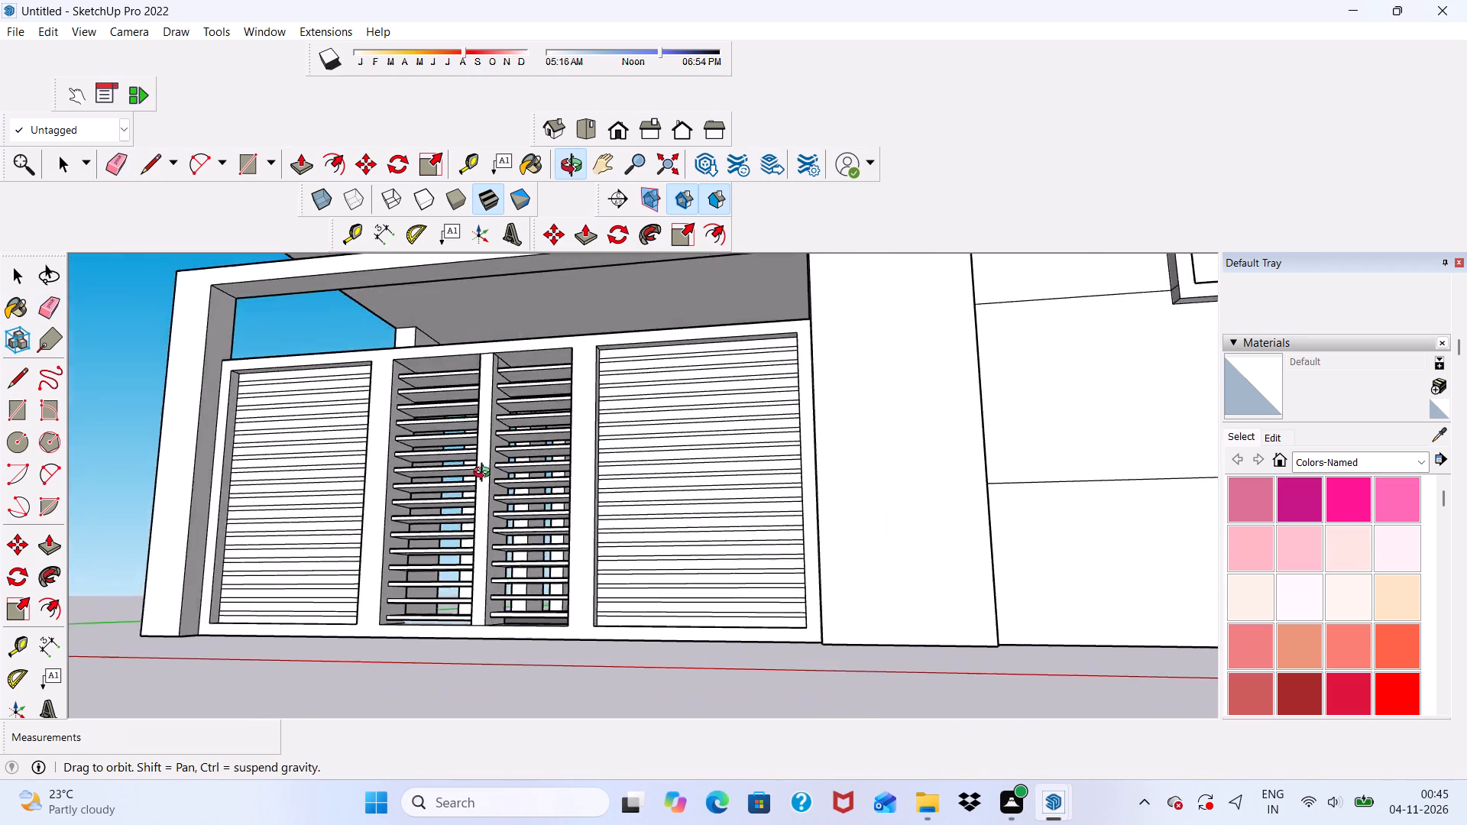
{"action": "middle_click_drag", "start_coordinate": [485, 474], "coordinate": [509, 529]}
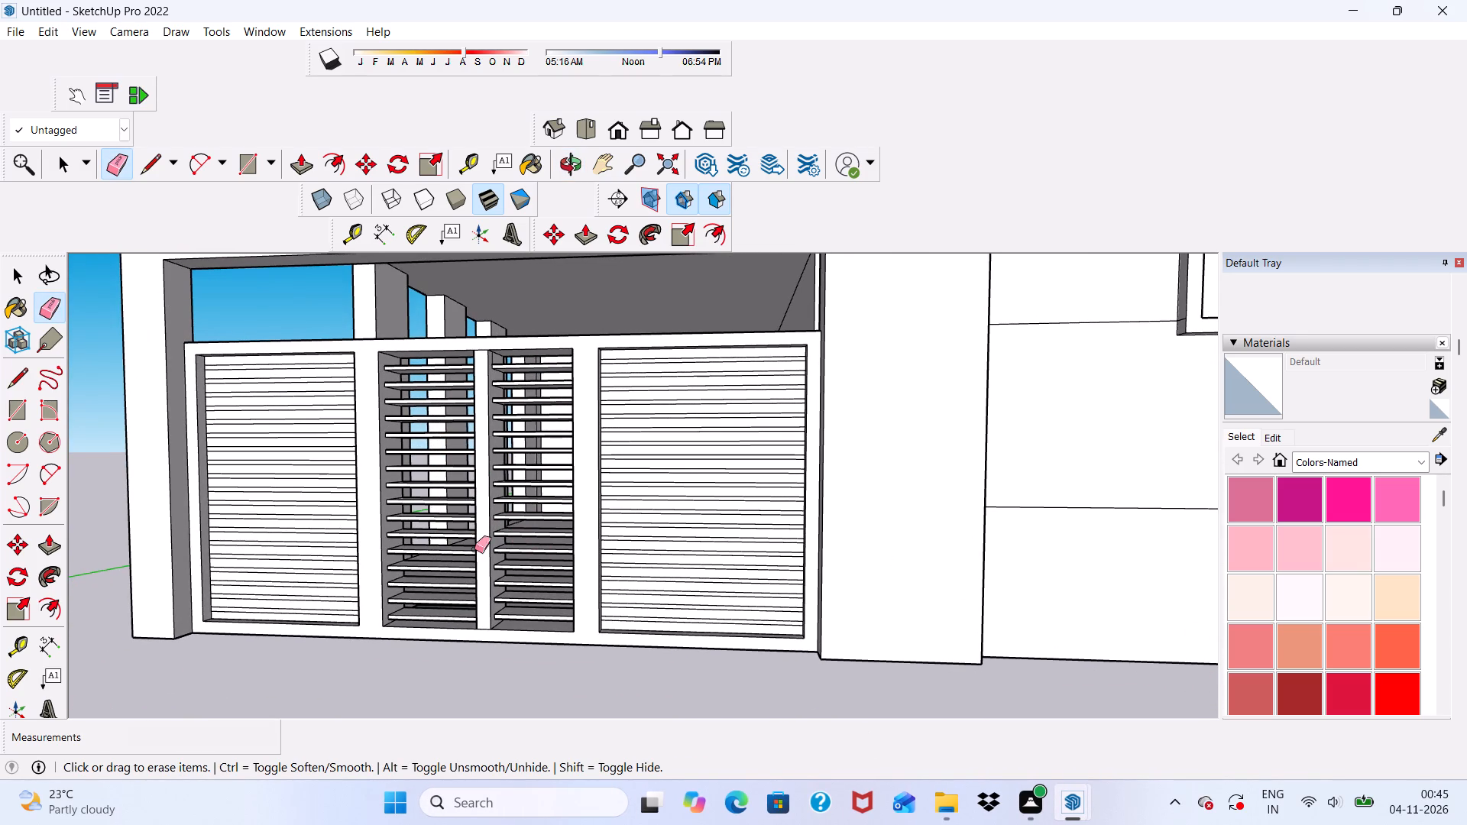
{"action": "scroll", "coordinate": [1351, 559], "scroll_direction": "down", "scroll_amount": 16}
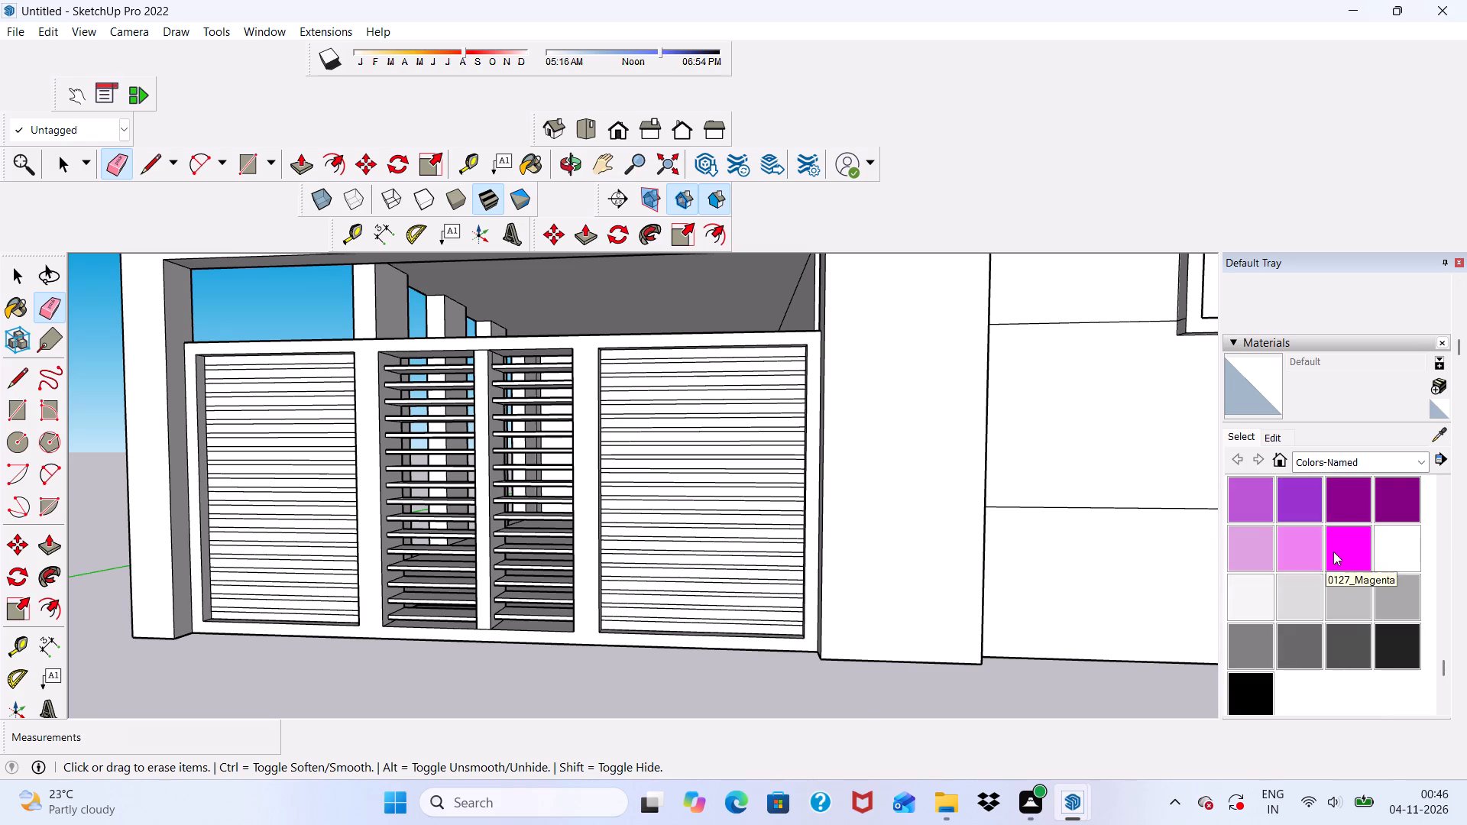
{"action": "scroll", "coordinate": [1333, 552], "scroll_direction": "down", "scroll_amount": 1}
{"action": "left_click", "coordinate": [1252, 552]}
{"action": "scroll", "coordinate": [537, 354], "scroll_direction": "up", "scroll_amount": 10}
{"action": "scroll", "coordinate": [646, 335], "scroll_direction": "down", "scroll_amount": 5}
{"action": "left_click", "coordinate": [844, 299]}
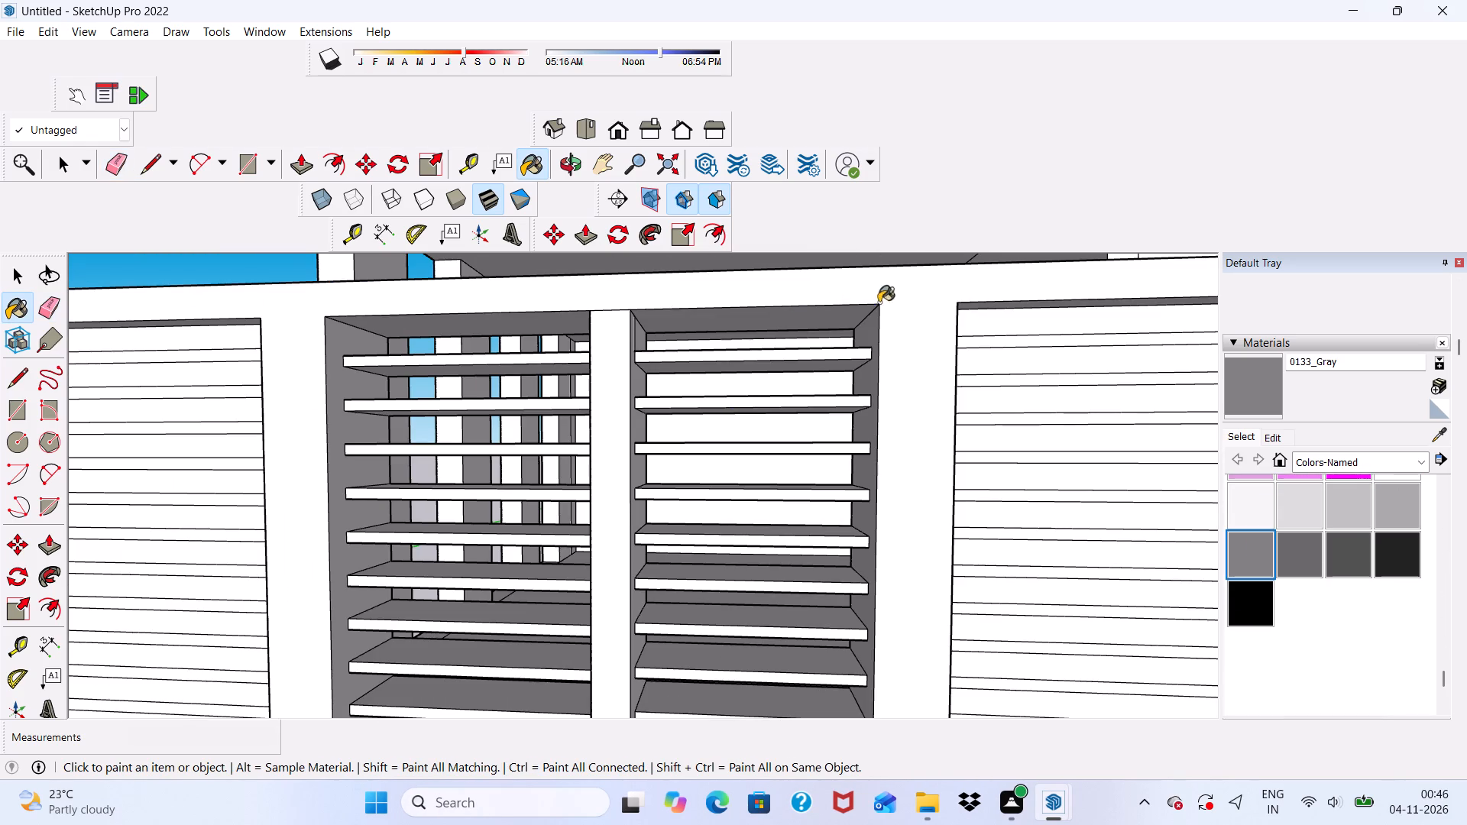
Paint both inner side faces of the first narrow panel and the front of the central mullion 0133_Gray.
{"action": "scroll", "coordinate": [880, 308], "scroll_direction": "down", "scroll_amount": 9}
{"action": "middle_click_drag", "start_coordinate": [969, 420], "coordinate": [737, 486]}
{"action": "scroll", "coordinate": [625, 397], "scroll_direction": "up", "scroll_amount": 5}
{"action": "left_click", "coordinate": [642, 380]}
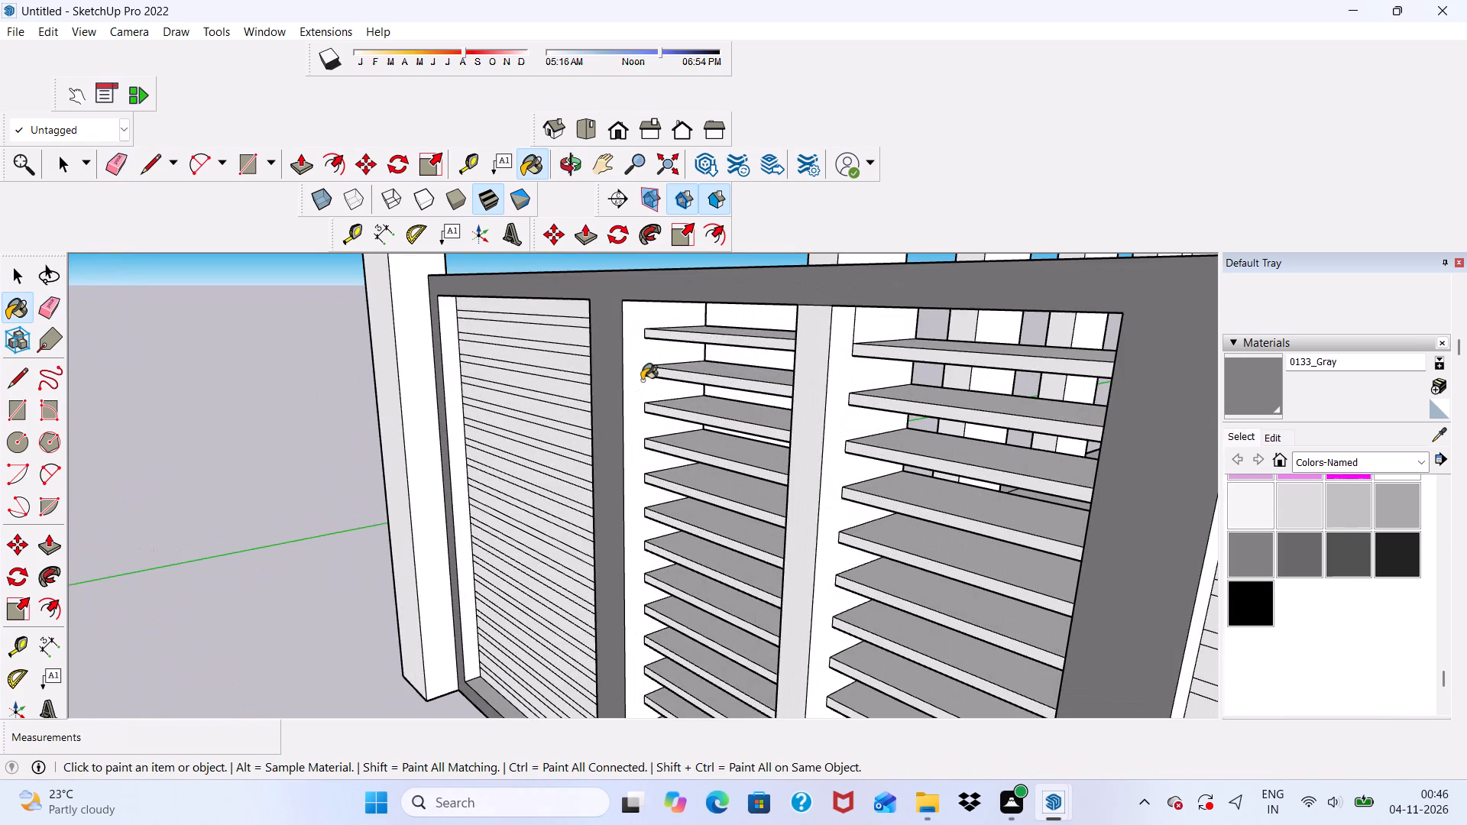
{"action": "scroll", "coordinate": [642, 395], "scroll_direction": "down", "scroll_amount": 2}
{"action": "middle_click_drag", "start_coordinate": [649, 405], "coordinate": [1027, 393]}
{"action": "scroll", "coordinate": [850, 396], "scroll_direction": "up", "scroll_amount": 5}
{"action": "left_click", "coordinate": [743, 369]}
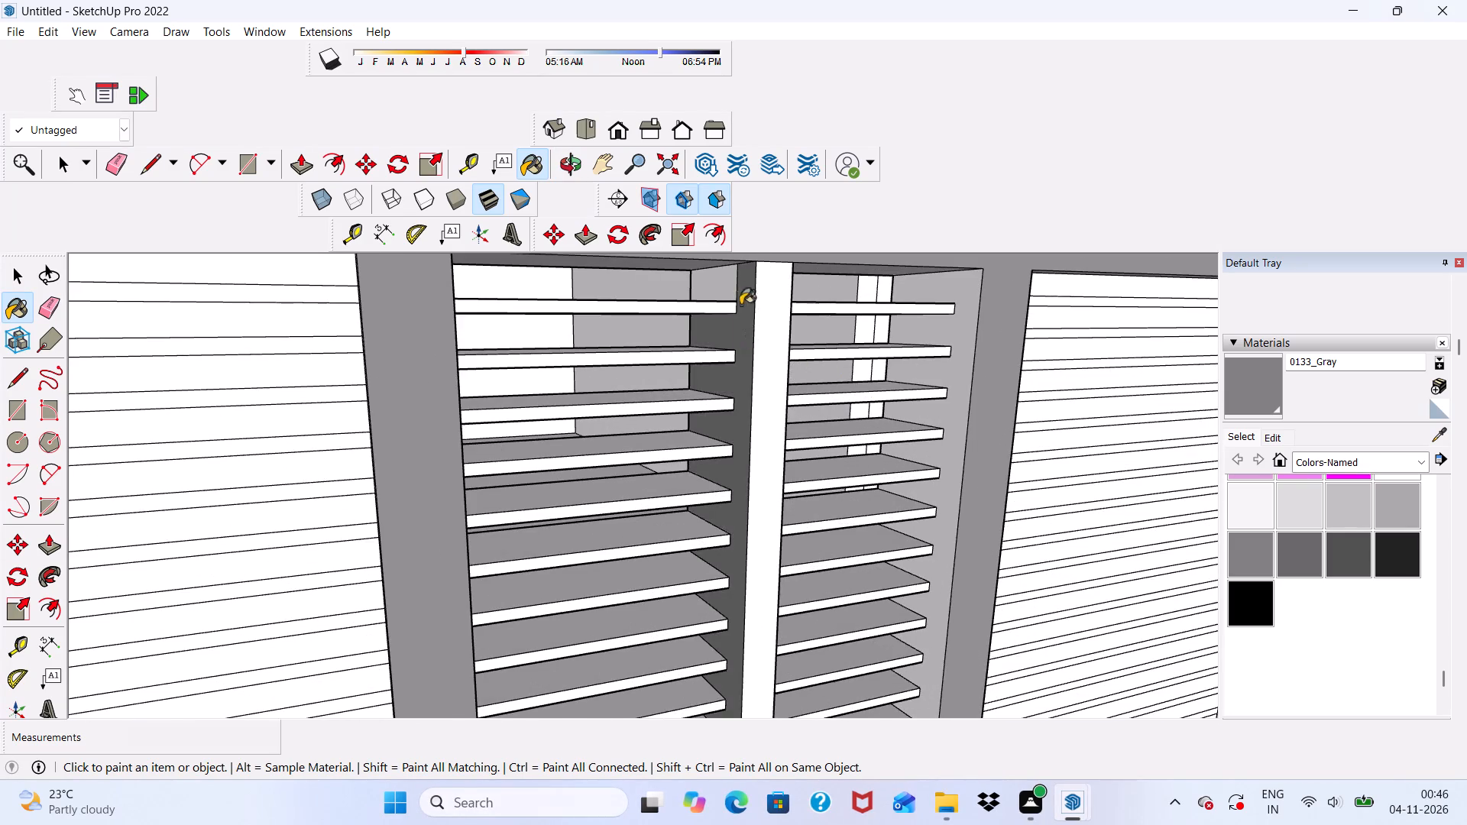
{"action": "scroll", "coordinate": [740, 302], "scroll_direction": "up", "scroll_amount": 3}
{"action": "left_click", "coordinate": [723, 286]}
{"action": "scroll", "coordinate": [781, 327], "scroll_direction": "down", "scroll_amount": 2}
{"action": "left_click", "coordinate": [783, 330]}
{"action": "scroll", "coordinate": [784, 330], "scroll_direction": "down", "scroll_amount": 4}
Paint the two inner side faces of the second narrow panel's opening 0133_Gray.
{"action": "middle_click_drag", "start_coordinate": [814, 412], "coordinate": [604, 414]}
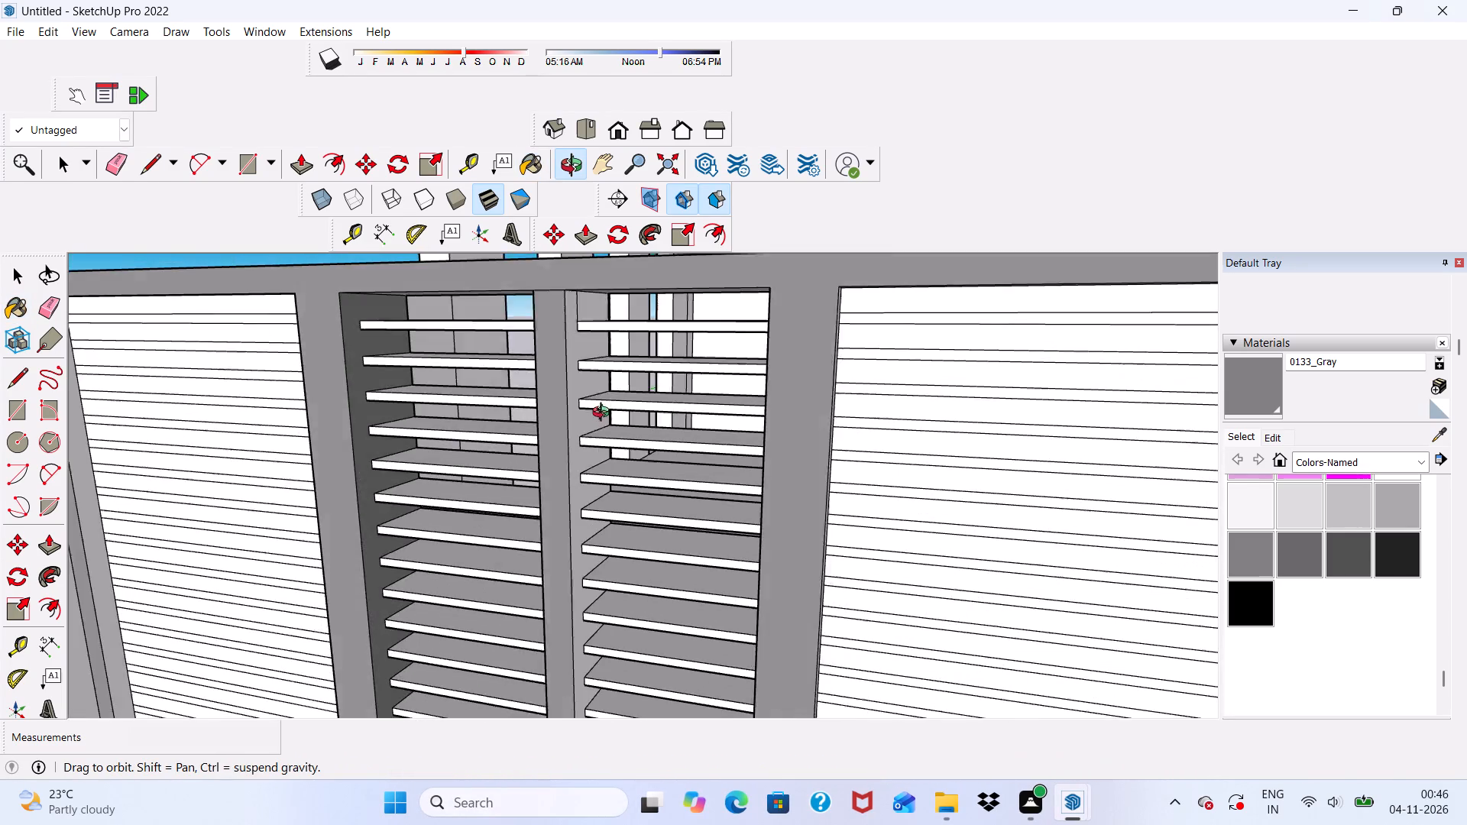
{"action": "middle_click_drag", "start_coordinate": [604, 414], "coordinate": [575, 414]}
{"action": "scroll", "coordinate": [575, 414], "scroll_direction": "up", "scroll_amount": 1}
{"action": "left_click", "coordinate": [560, 379]}
{"action": "scroll", "coordinate": [565, 387], "scroll_direction": "down", "scroll_amount": 3}
{"action": "middle_click_drag", "start_coordinate": [594, 436], "coordinate": [885, 374]}
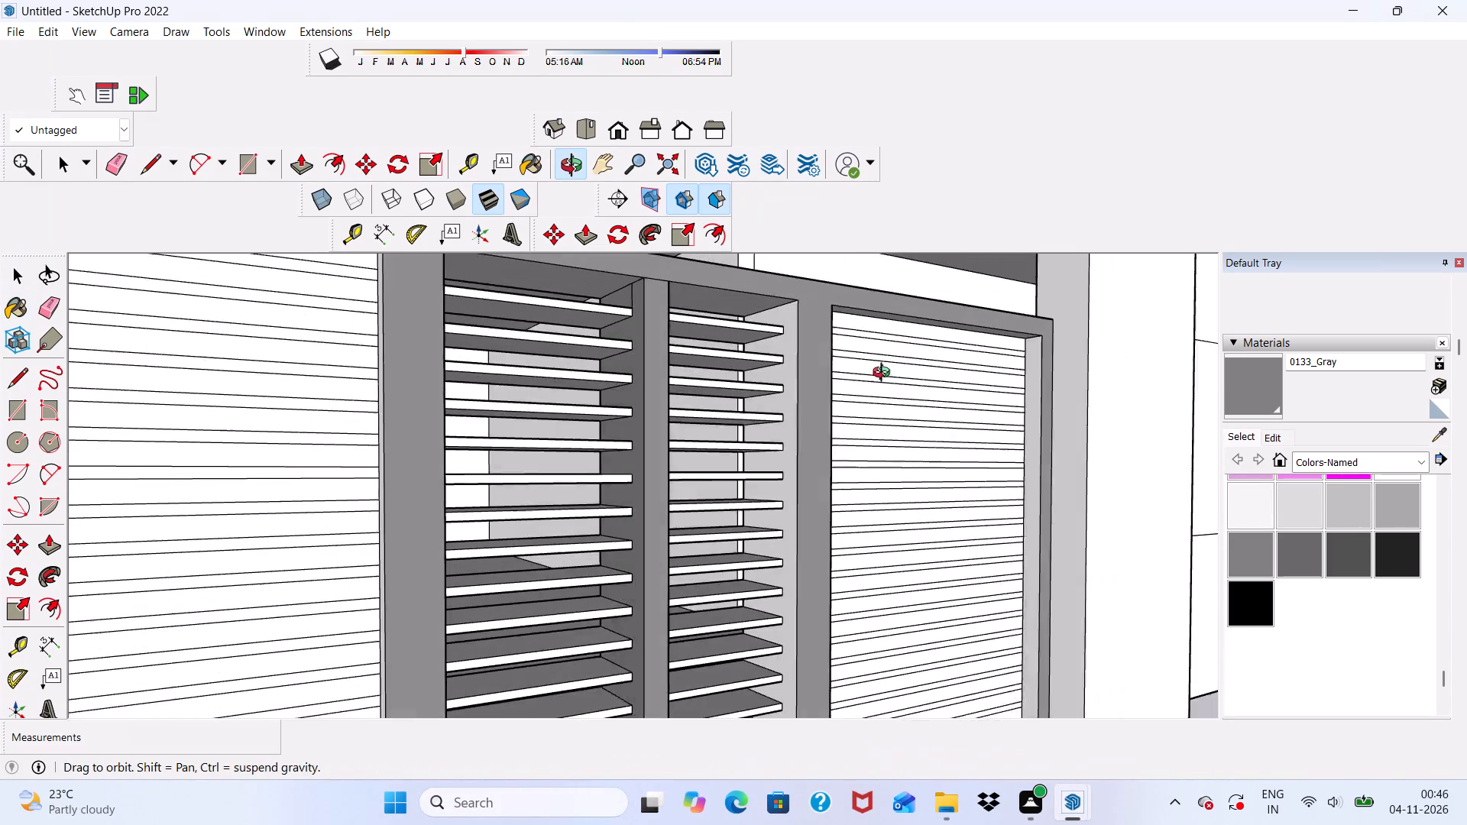
{"action": "middle_click_drag", "start_coordinate": [885, 374], "coordinate": [900, 389]}
{"action": "left_click", "coordinate": [777, 386]}
Paint the left, right and bottom inner frame faces of the right-hand wide panel 0133_Gray.
{"action": "scroll", "coordinate": [802, 400], "scroll_direction": "down", "scroll_amount": 1}
{"action": "middle_click_drag", "start_coordinate": [802, 409], "coordinate": [497, 484]}
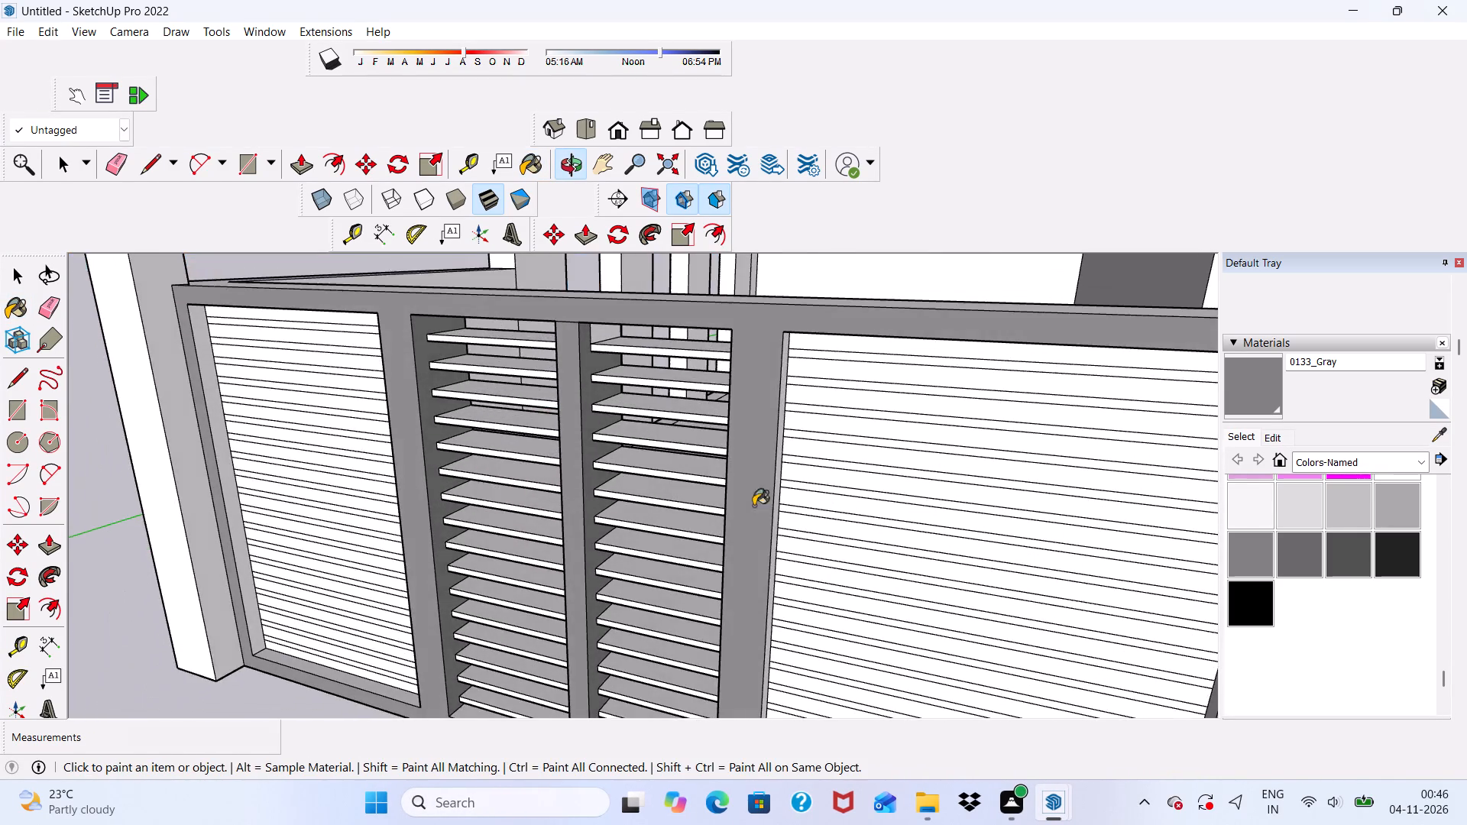
{"action": "scroll", "coordinate": [814, 497], "scroll_direction": "up", "scroll_amount": 9}
{"action": "left_click", "coordinate": [747, 454]}
{"action": "scroll", "coordinate": [748, 458], "scroll_direction": "down", "scroll_amount": 6}
{"action": "middle_click_drag", "start_coordinate": [775, 476], "coordinate": [780, 433]}
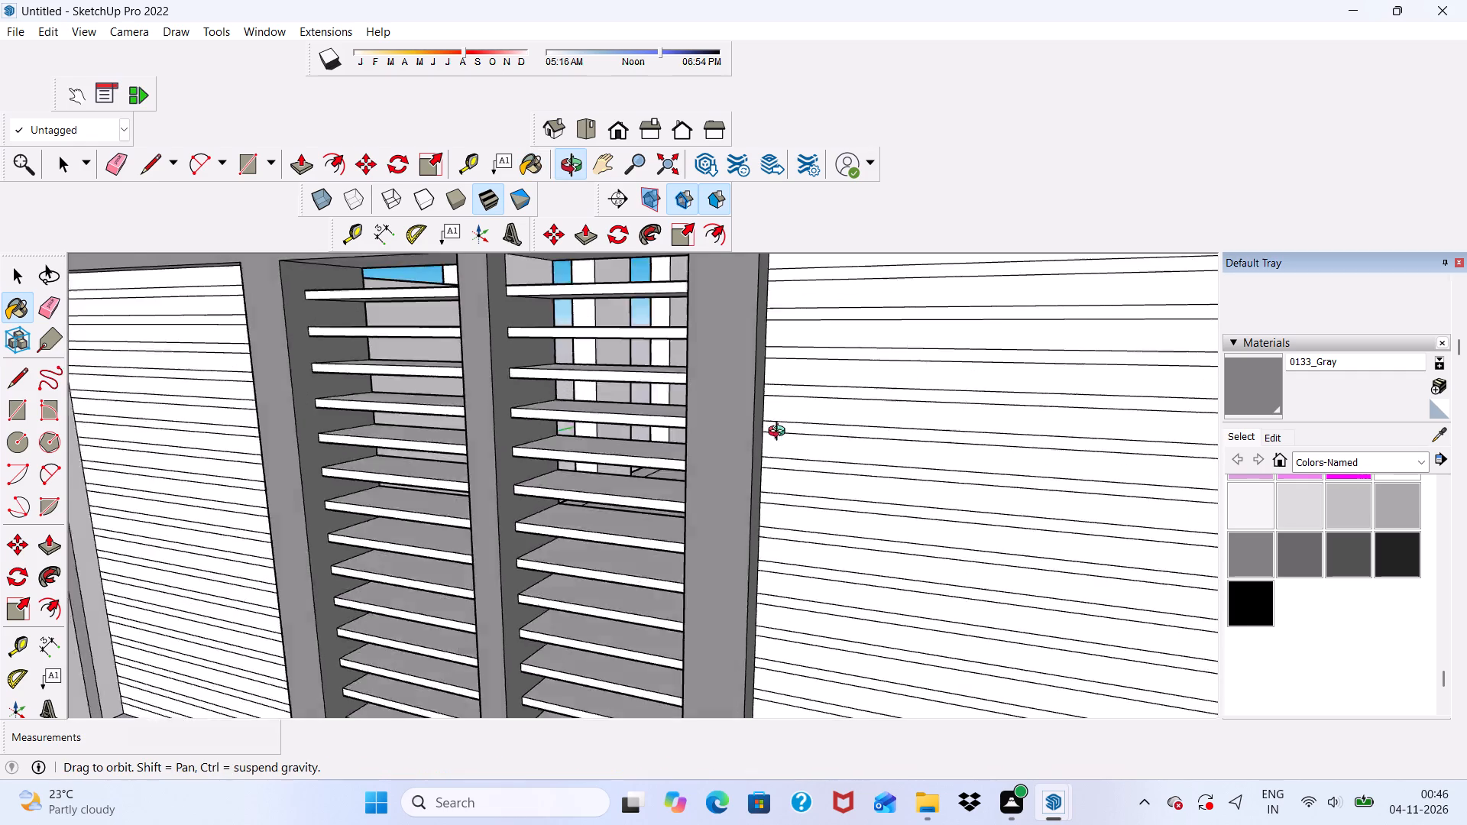
{"action": "middle_click_drag", "start_coordinate": [780, 433], "coordinate": [817, 294]}
{"action": "scroll", "coordinate": [810, 334], "scroll_direction": "down", "scroll_amount": 7}
{"action": "scroll", "coordinate": [1138, 412], "scroll_direction": "up", "scroll_amount": 9}
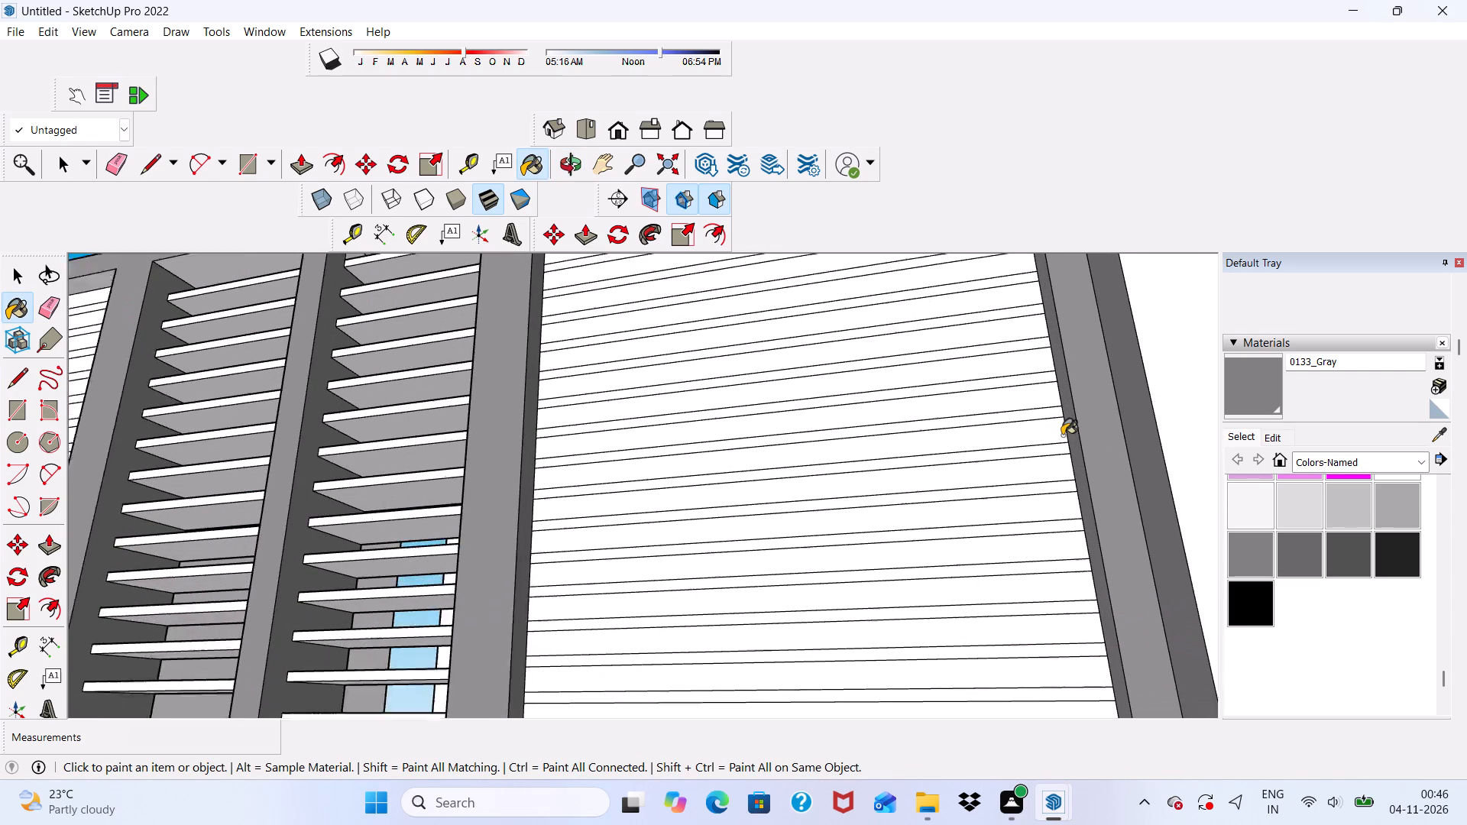
{"action": "left_click", "coordinate": [1070, 433]}
{"action": "scroll", "coordinate": [1048, 401], "scroll_direction": "down", "scroll_amount": 6}
{"action": "middle_click_drag", "start_coordinate": [913, 448], "coordinate": [934, 561]}
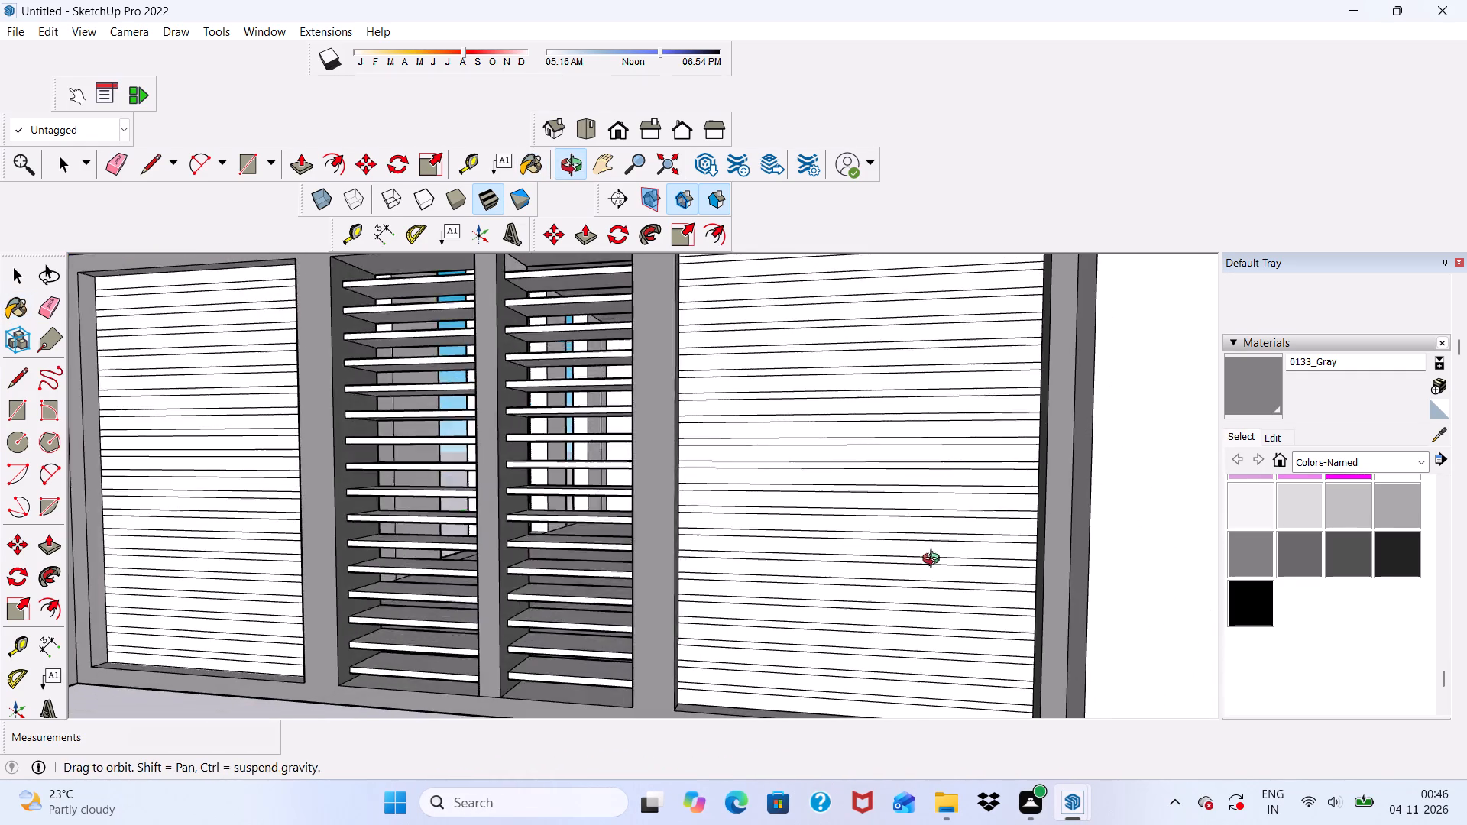
{"action": "middle_click_drag", "start_coordinate": [934, 561], "coordinate": [934, 565]}
{"action": "scroll", "coordinate": [819, 386], "scroll_direction": "down", "scroll_amount": 5}
{"action": "scroll", "coordinate": [802, 603], "scroll_direction": "up", "scroll_amount": 10}
{"action": "left_click", "coordinate": [791, 625]}
Paint the top inner frame faces of the right-hand wide panel and both narrow panels 0133_Gray.
{"action": "scroll", "coordinate": [791, 600], "scroll_direction": "down", "scroll_amount": 2}
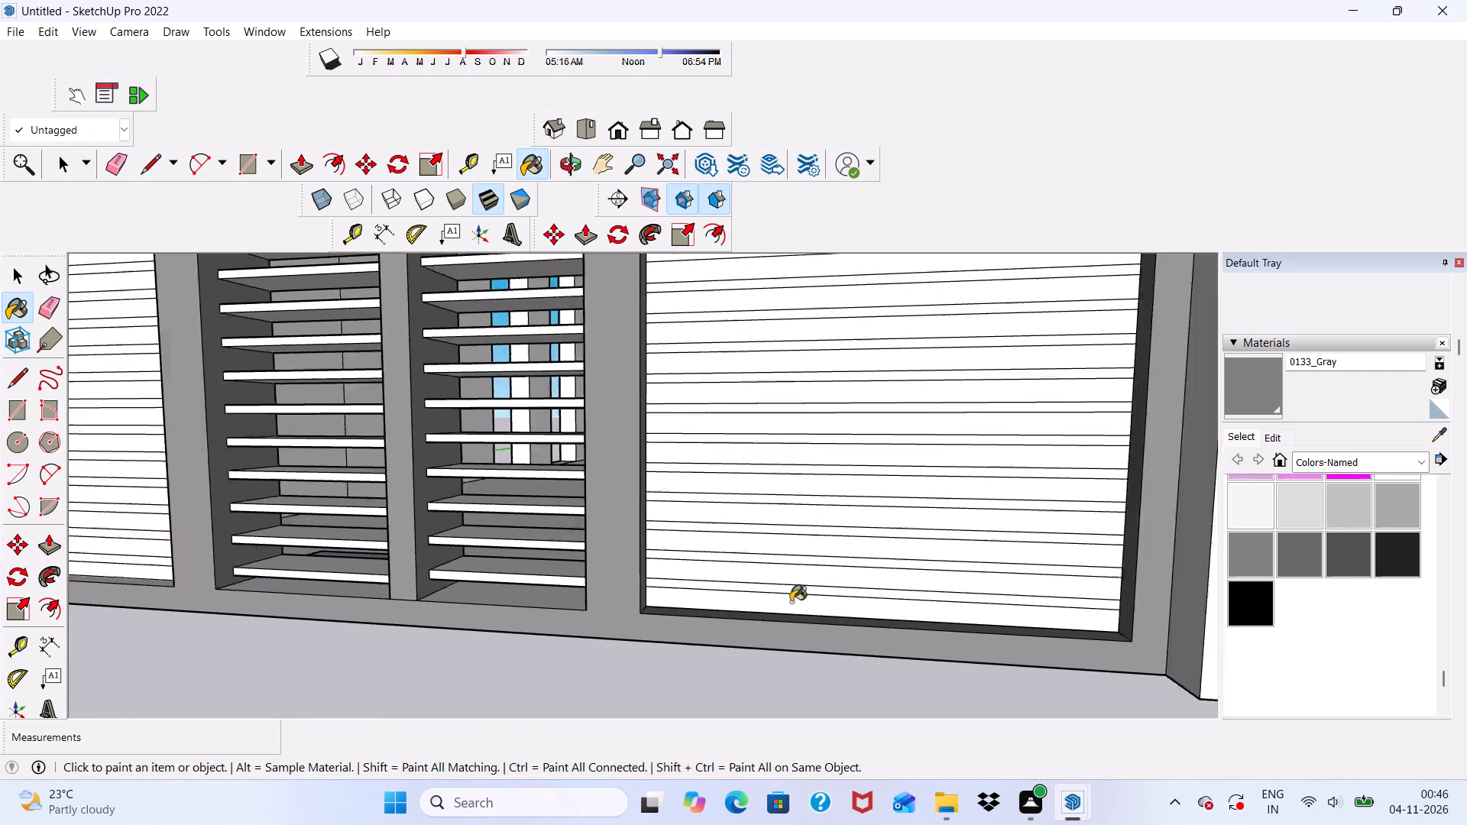
{"action": "scroll", "coordinate": [791, 602], "scroll_direction": "down", "scroll_amount": 10}
{"action": "middle_click_drag", "start_coordinate": [797, 380], "coordinate": [792, 176]}
{"action": "scroll", "coordinate": [797, 380], "scroll_direction": "up", "scroll_amount": 5}
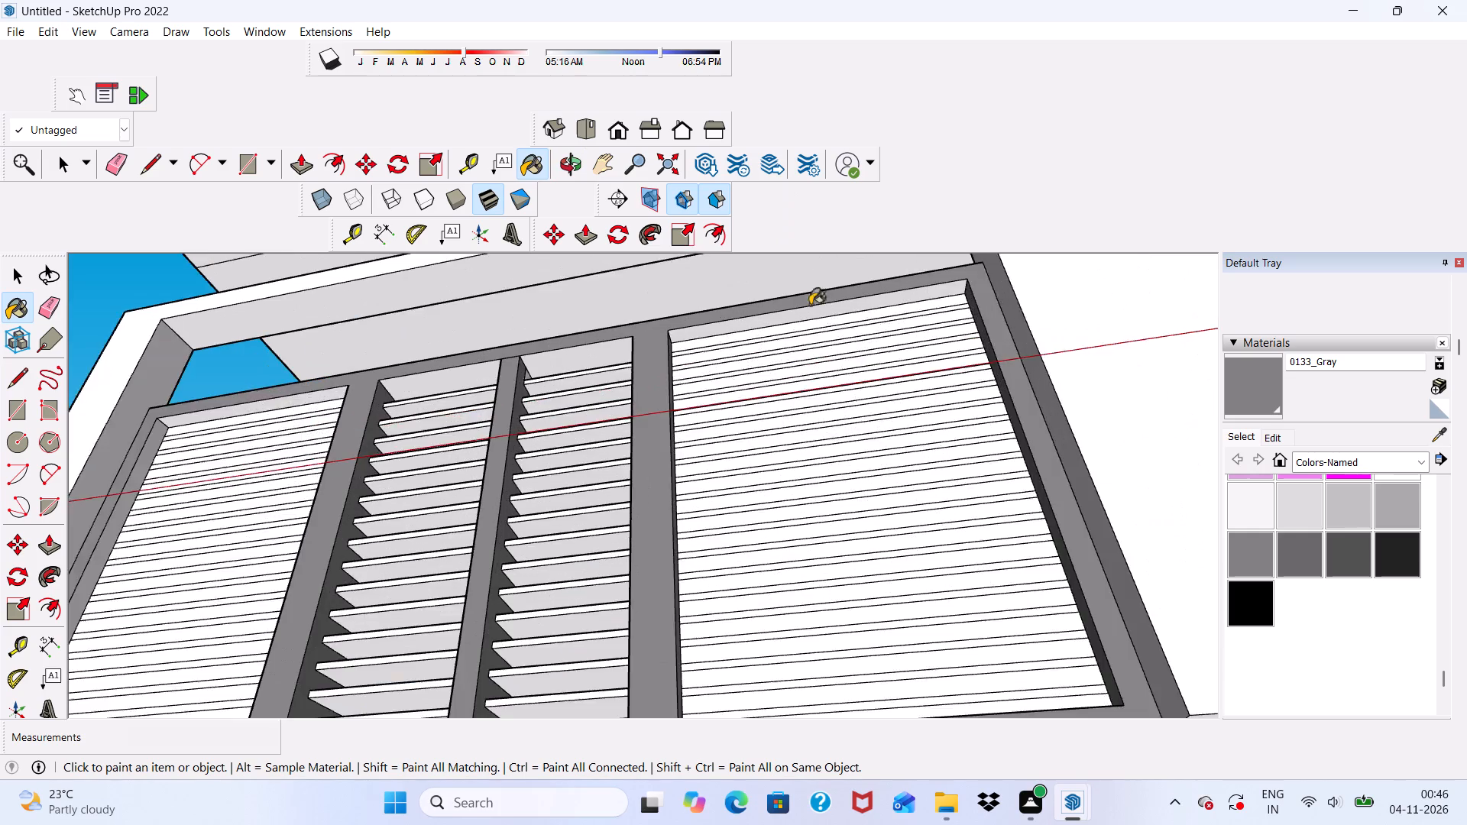
{"action": "scroll", "coordinate": [810, 305], "scroll_direction": "up", "scroll_amount": 6}
{"action": "left_click", "coordinate": [806, 317]}
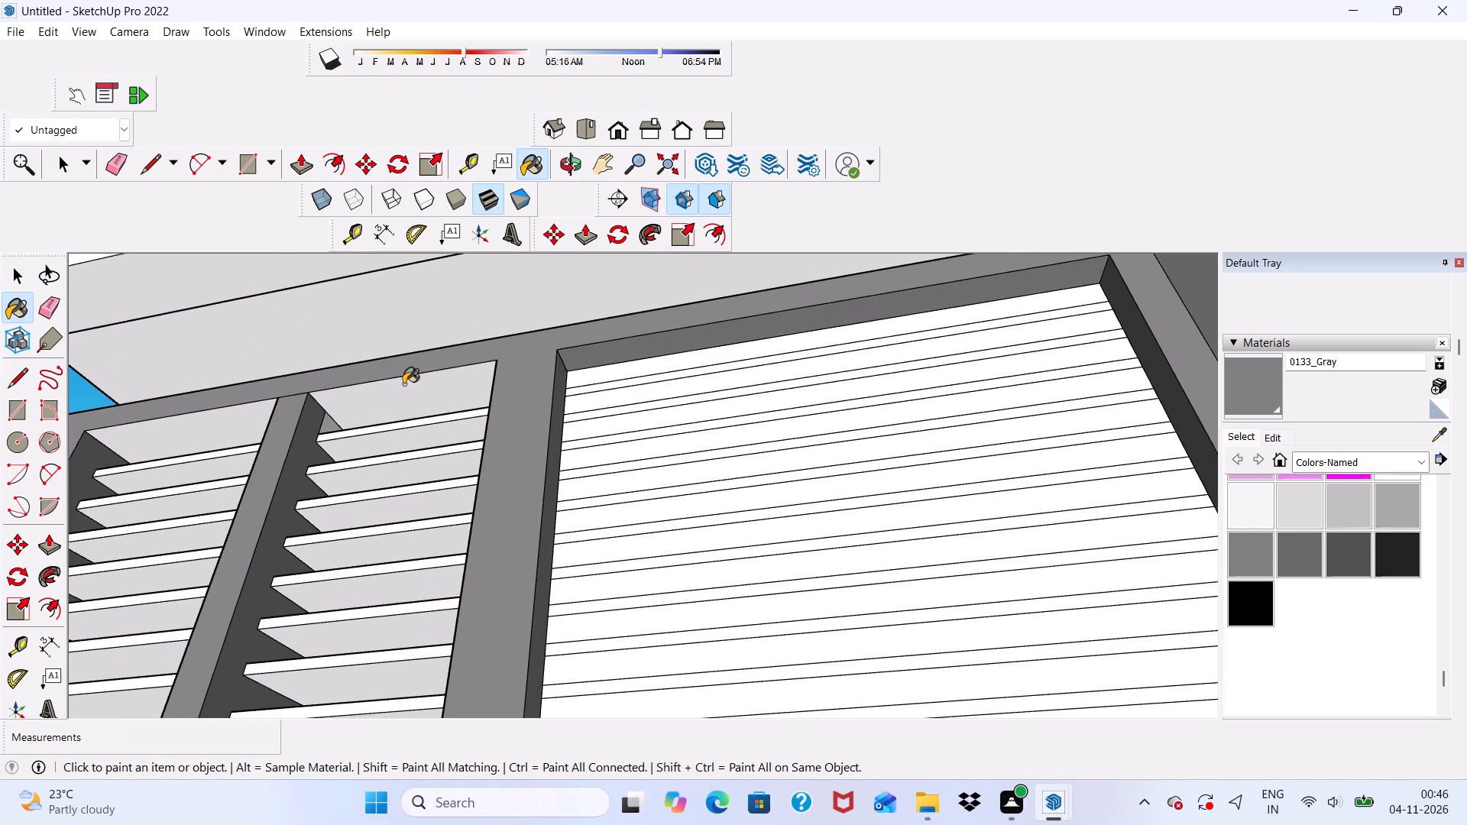
{"action": "left_click", "coordinate": [403, 384]}
{"action": "scroll", "coordinate": [428, 449], "scroll_direction": "down", "scroll_amount": 5}
{"action": "scroll", "coordinate": [345, 451], "scroll_direction": "up", "scroll_amount": 1}
{"action": "left_click", "coordinate": [283, 445]}
Paint the top, right, left and bottom inner frame faces of the left-hand wide panel 0133_Gray.
{"action": "scroll", "coordinate": [300, 444], "scroll_direction": "down", "scroll_amount": 4}
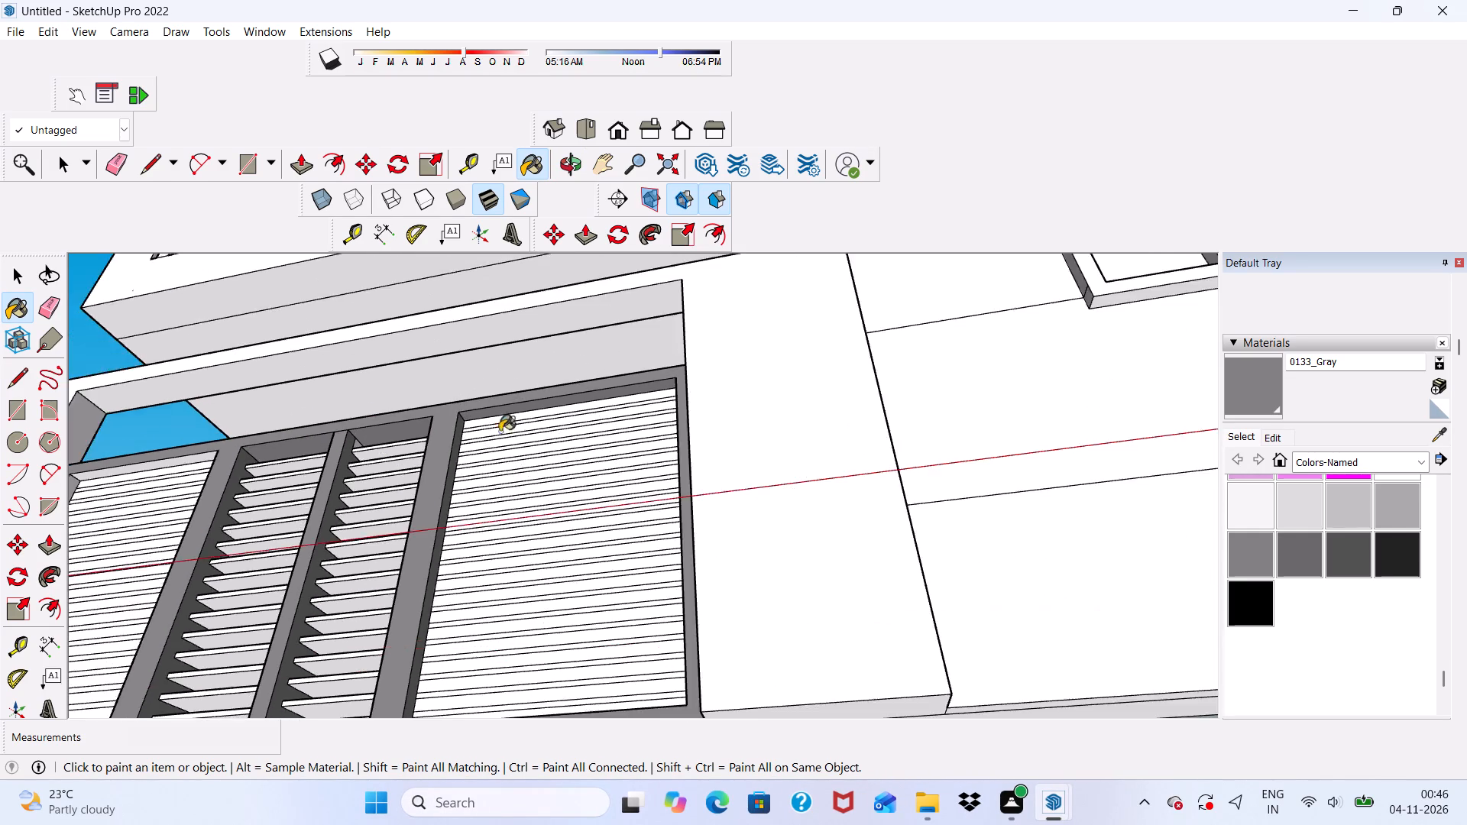
{"action": "scroll", "coordinate": [500, 432], "scroll_direction": "down", "scroll_amount": 10}
{"action": "scroll", "coordinate": [305, 464], "scroll_direction": "up", "scroll_amount": 5}
{"action": "scroll", "coordinate": [457, 476], "scroll_direction": "up", "scroll_amount": 2}
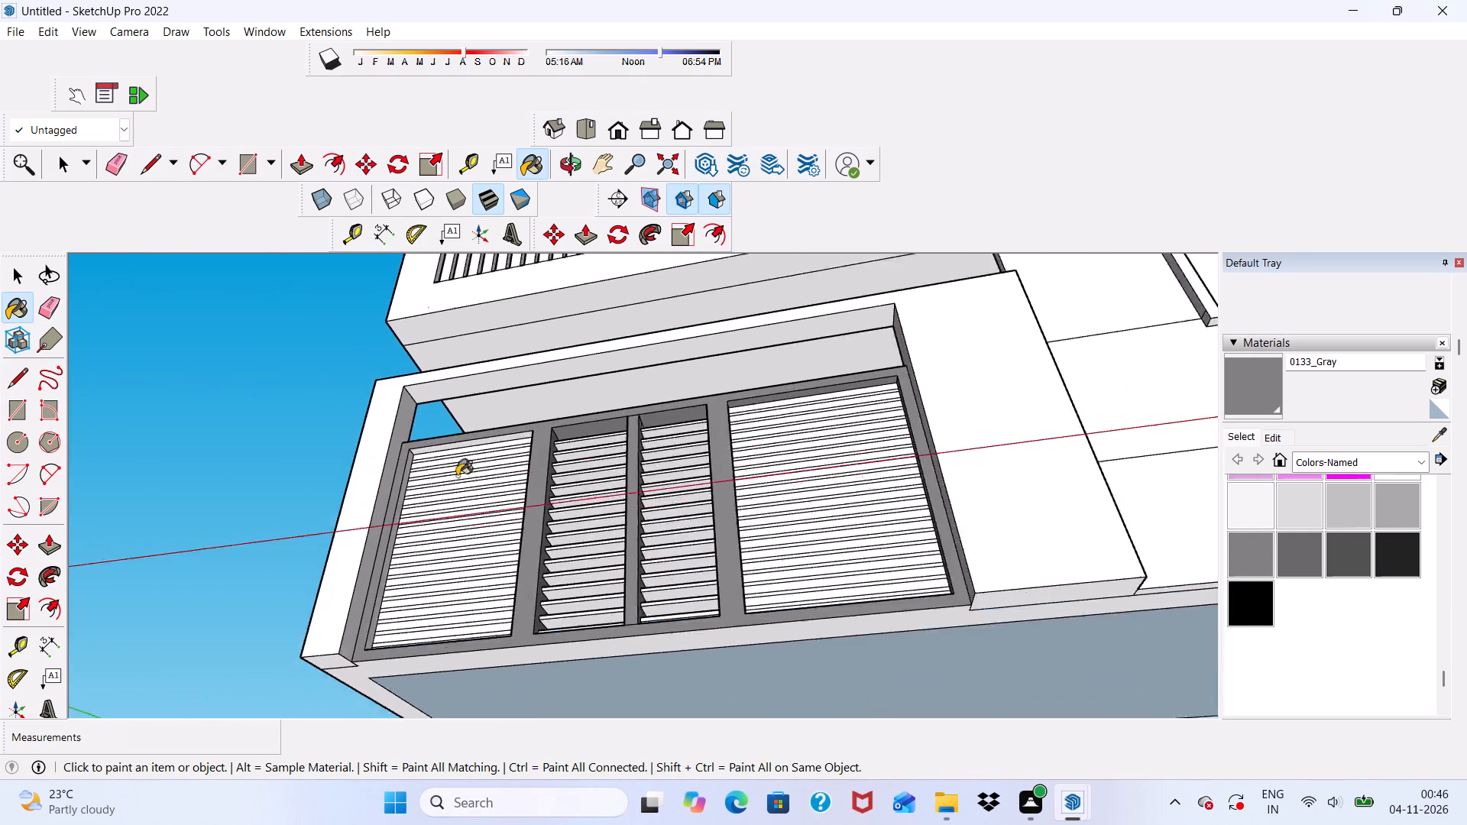
{"action": "scroll", "coordinate": [457, 476], "scroll_direction": "up", "scroll_amount": 10}
{"action": "left_click", "coordinate": [498, 419]}
{"action": "scroll", "coordinate": [509, 436], "scroll_direction": "down", "scroll_amount": 3}
{"action": "middle_click_drag", "start_coordinate": [516, 446], "coordinate": [632, 518]}
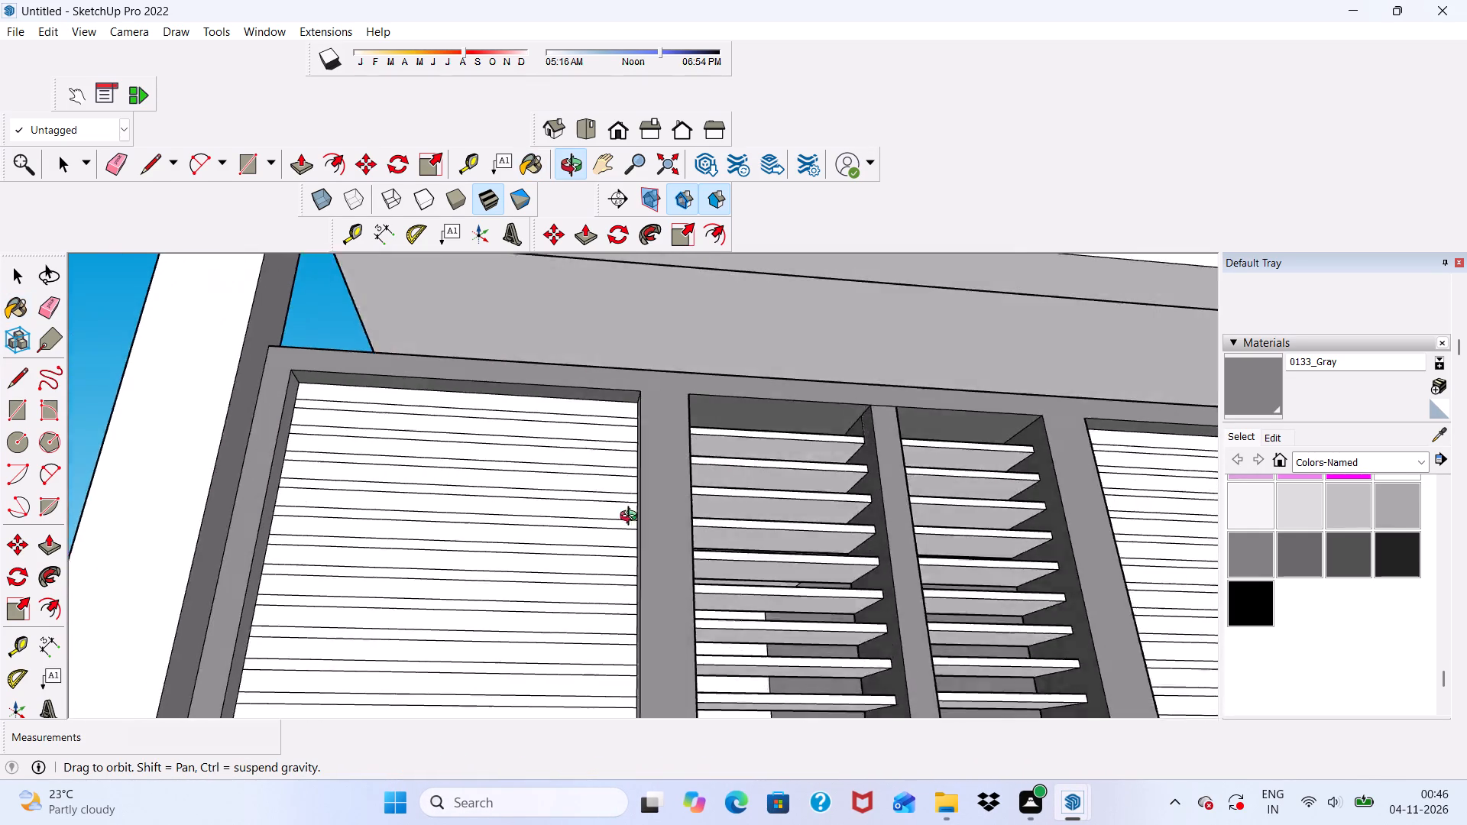
{"action": "middle_click_drag", "start_coordinate": [632, 518], "coordinate": [721, 567]}
{"action": "scroll", "coordinate": [630, 552], "scroll_direction": "up", "scroll_amount": 4}
{"action": "left_click", "coordinate": [657, 536]}
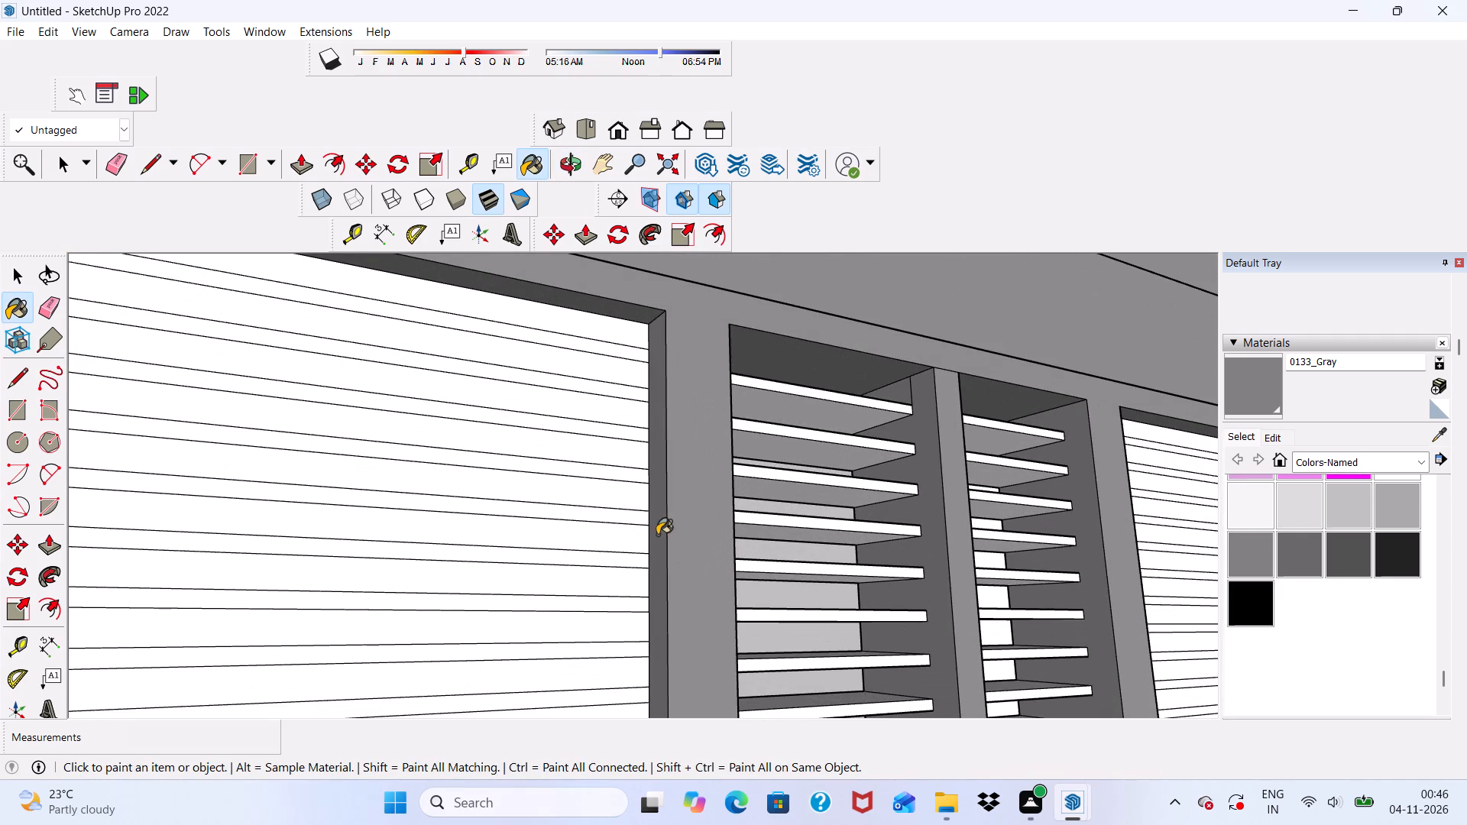
{"action": "scroll", "coordinate": [657, 535], "scroll_direction": "down", "scroll_amount": 2}
{"action": "middle_click_drag", "start_coordinate": [657, 535], "coordinate": [299, 595]}
{"action": "scroll", "coordinate": [365, 591], "scroll_direction": "up", "scroll_amount": 4}
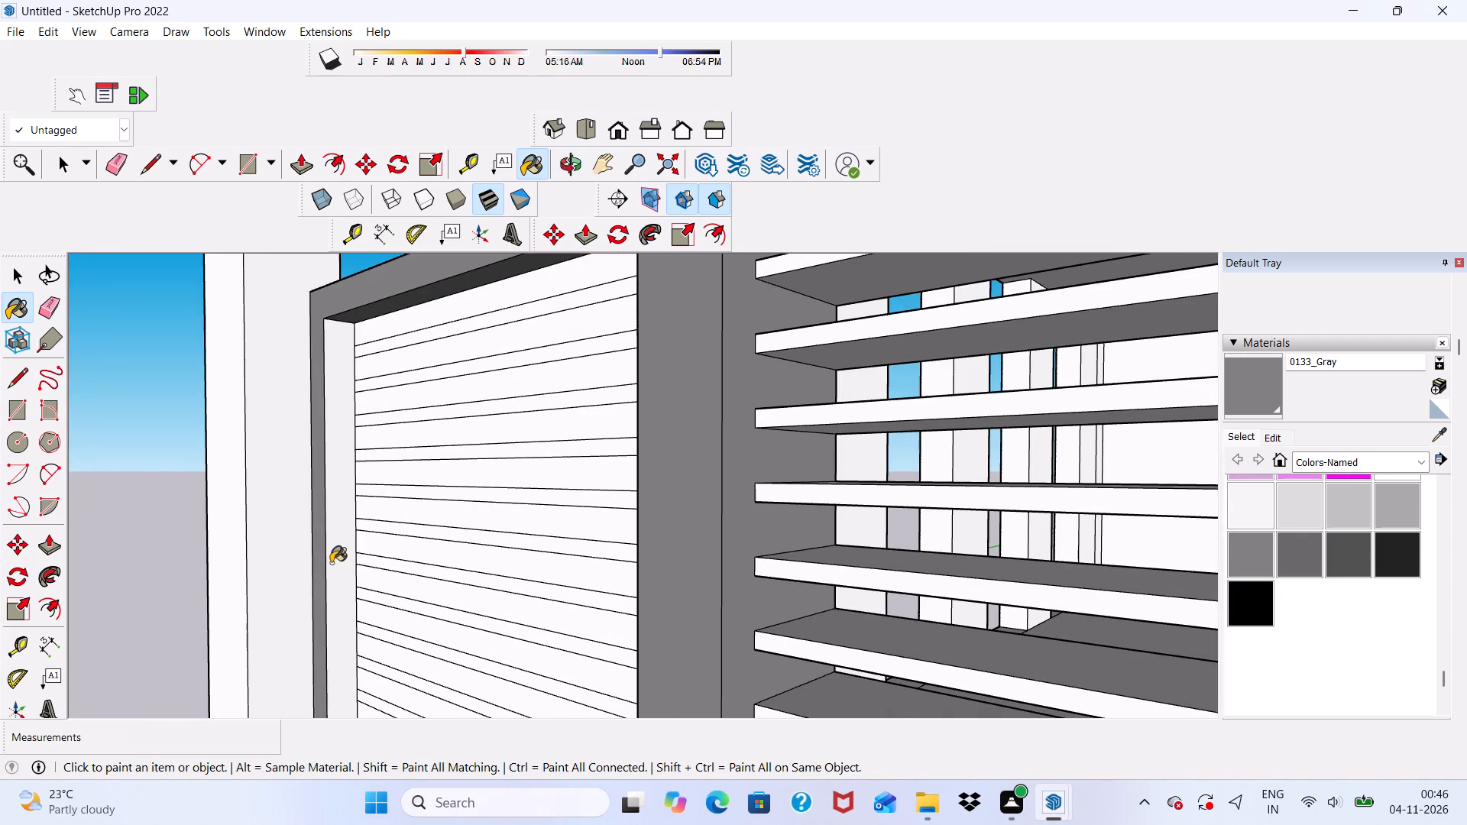
{"action": "left_click", "coordinate": [331, 563]}
{"action": "scroll", "coordinate": [418, 471], "scroll_direction": "down", "scroll_amount": 13}
{"action": "scroll", "coordinate": [507, 663], "scroll_direction": "up", "scroll_amount": 9}
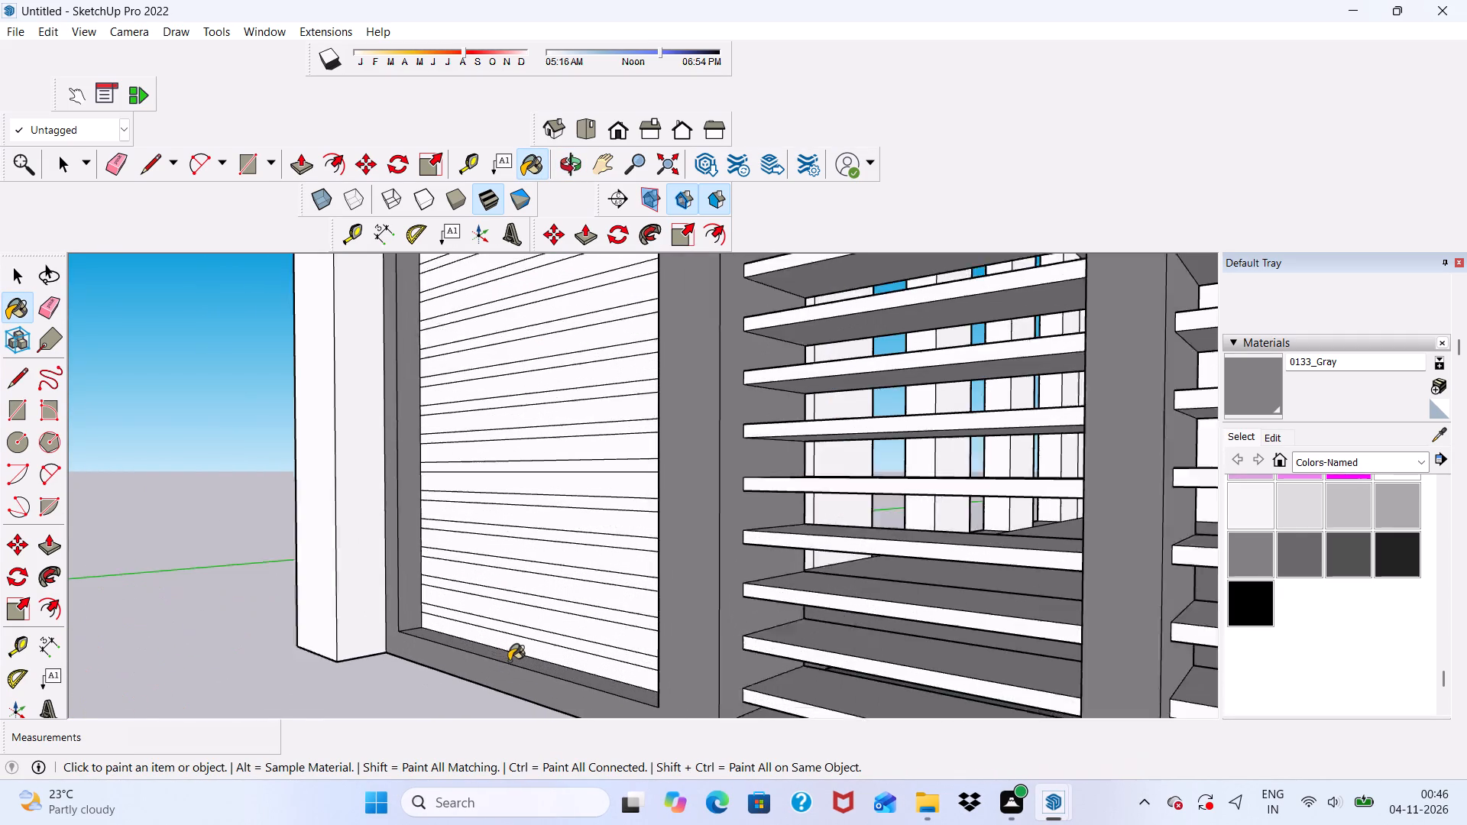
{"action": "scroll", "coordinate": [509, 661], "scroll_direction": "up", "scroll_amount": 2}
{"action": "left_click", "coordinate": [510, 661]}
Examine the painted frame and its slatted panels from the front and from both sides.
{"action": "scroll", "coordinate": [511, 655], "scroll_direction": "down", "scroll_amount": 3}
{"action": "middle_click_drag", "start_coordinate": [512, 655], "coordinate": [514, 657]}
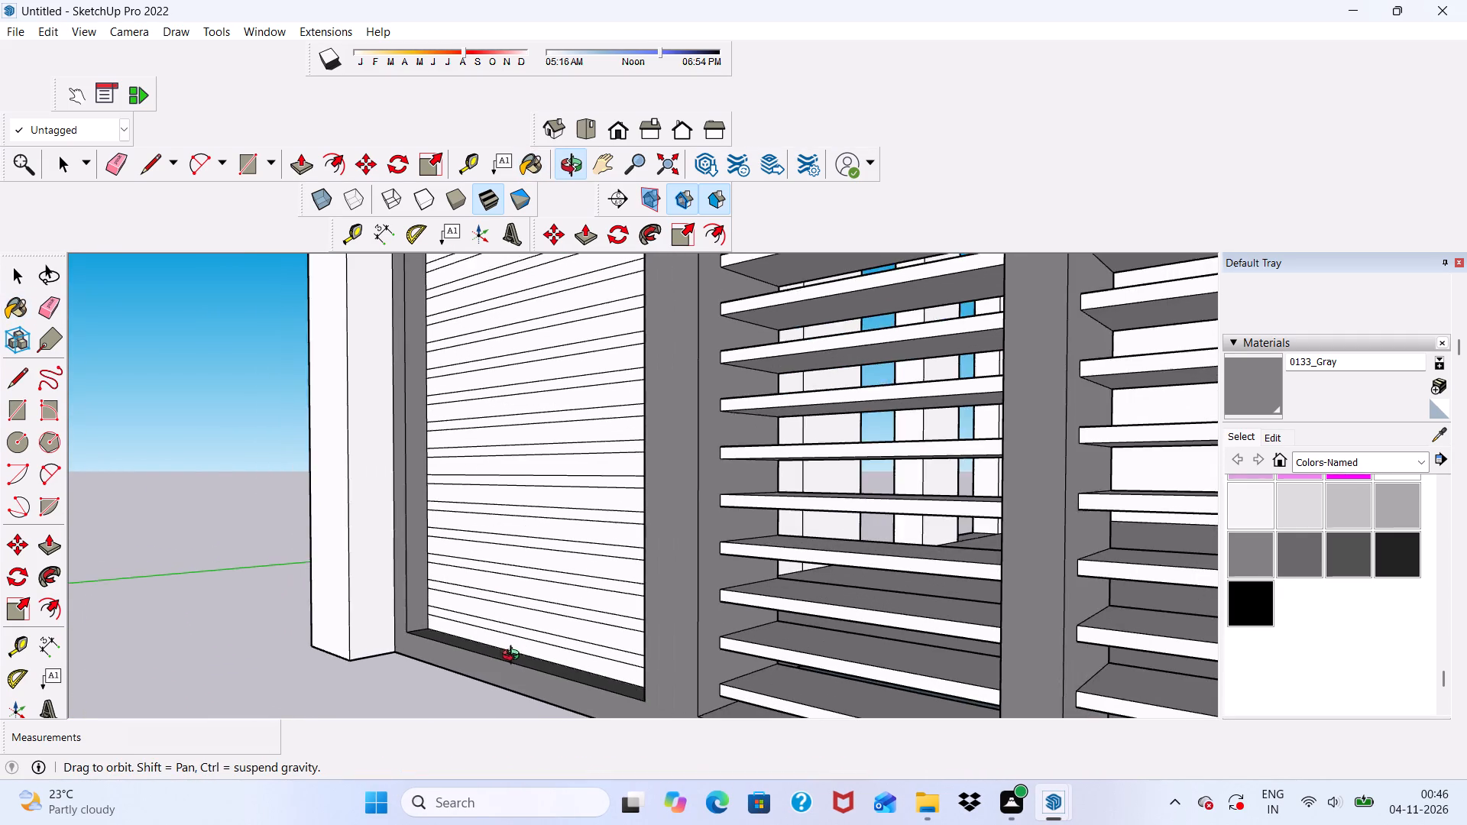
{"action": "middle_click_drag", "start_coordinate": [514, 657], "coordinate": [688, 683]}
{"action": "scroll", "coordinate": [631, 518], "scroll_direction": "down", "scroll_amount": 11}
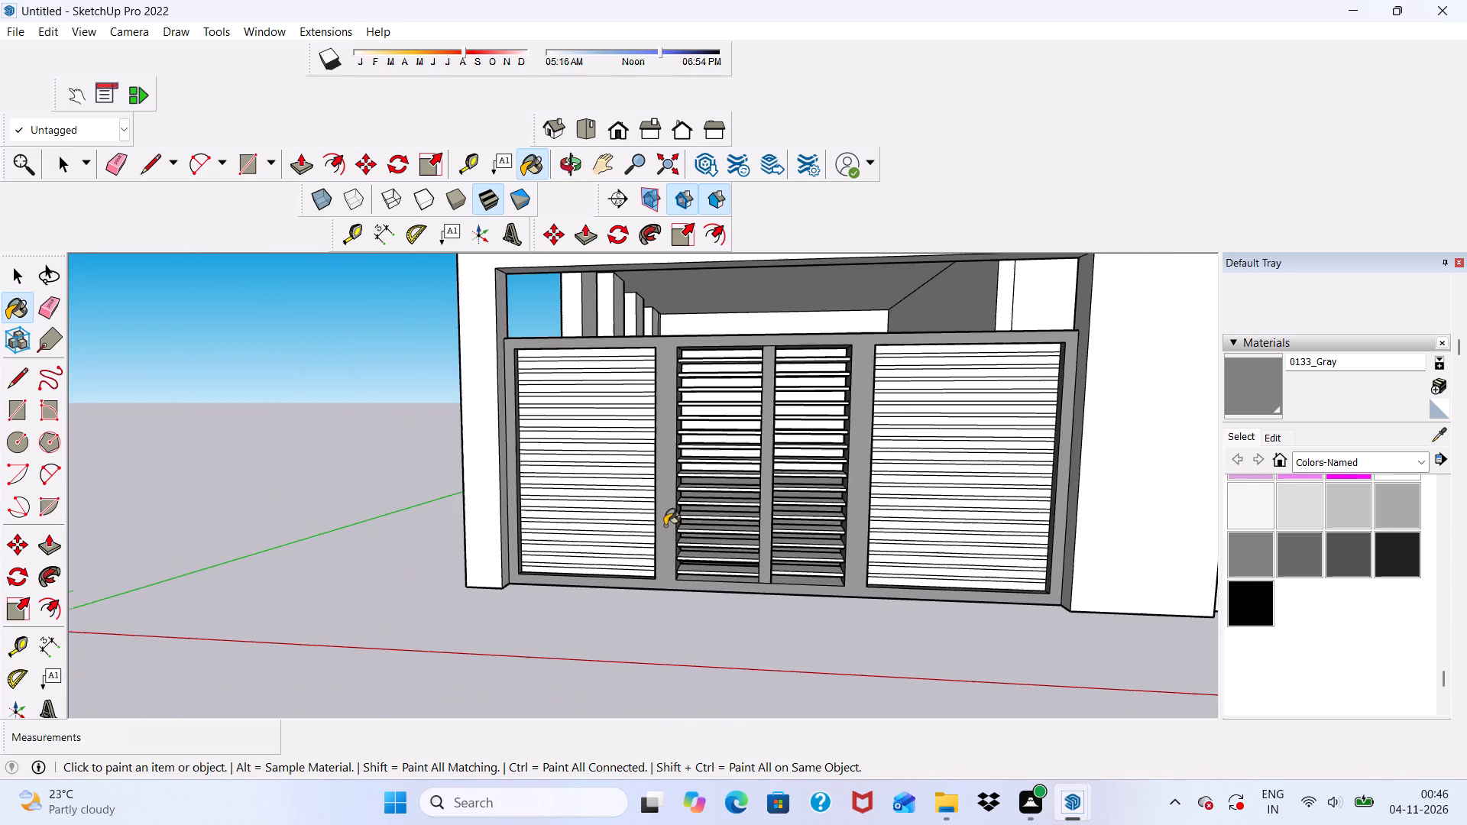
{"action": "scroll", "coordinate": [665, 526], "scroll_direction": "down", "scroll_amount": 1}
{"action": "middle_click_drag", "start_coordinate": [669, 545], "coordinate": [818, 547]}
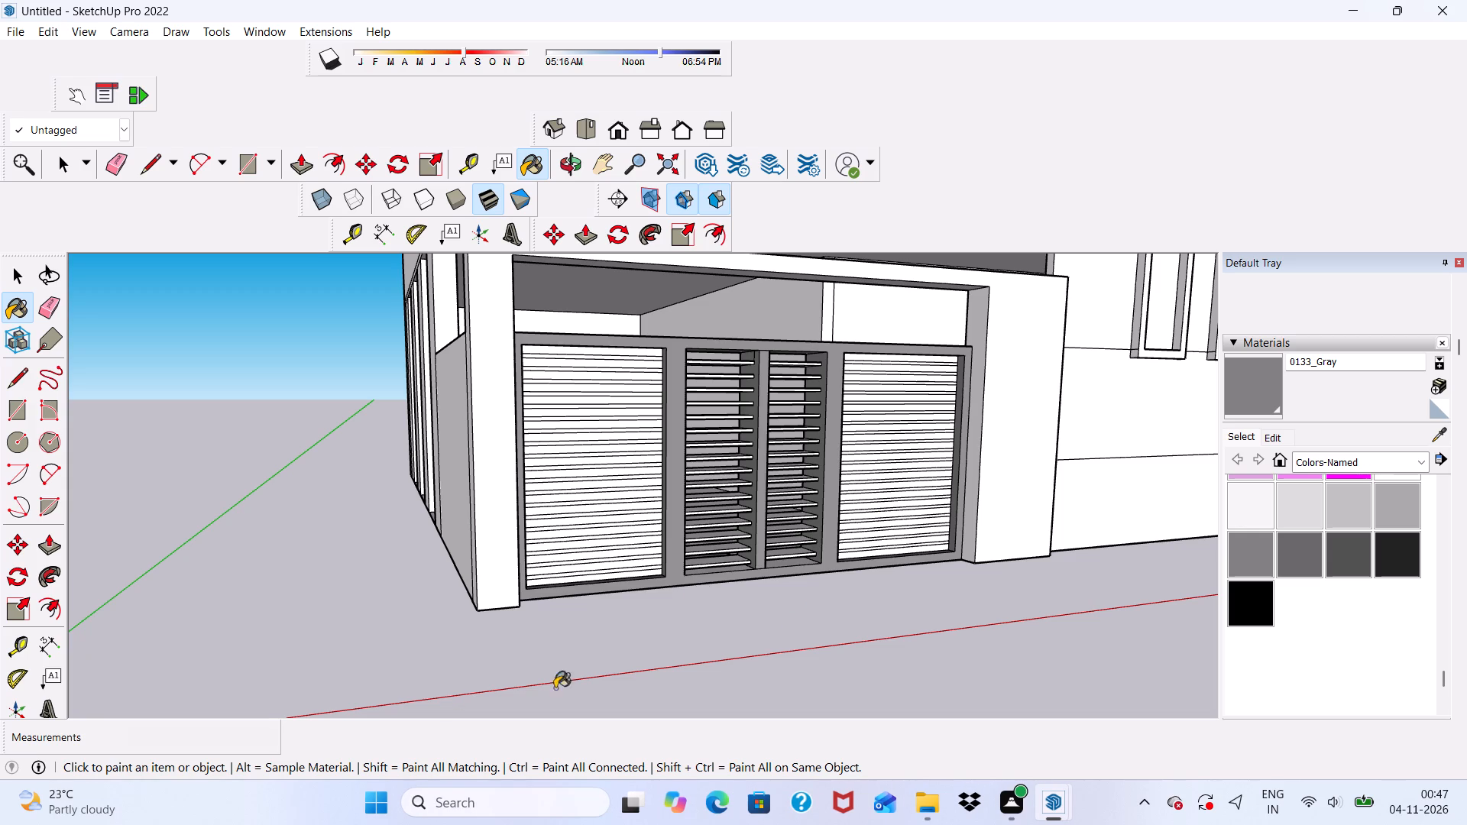
{"action": "scroll", "coordinate": [633, 558], "scroll_direction": "down", "scroll_amount": 2}
{"action": "scroll", "coordinate": [690, 526], "scroll_direction": "up", "scroll_amount": 1}
{"action": "middle_click_drag", "start_coordinate": [690, 526], "coordinate": [354, 547]}
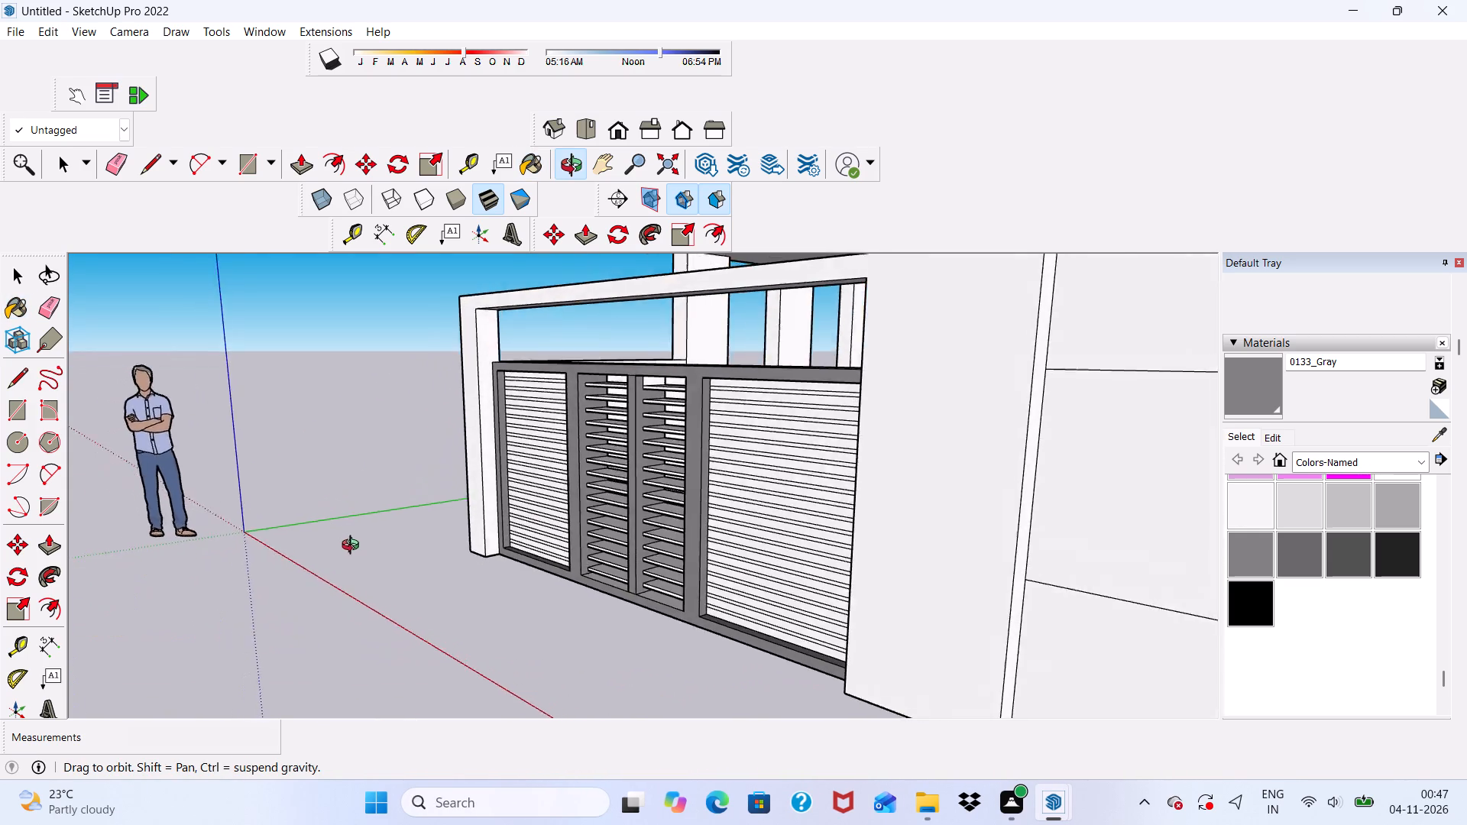
{"action": "middle_click_drag", "start_coordinate": [354, 547], "coordinate": [307, 564]}
{"action": "scroll", "coordinate": [710, 543], "scroll_direction": "up", "scroll_amount": 12}
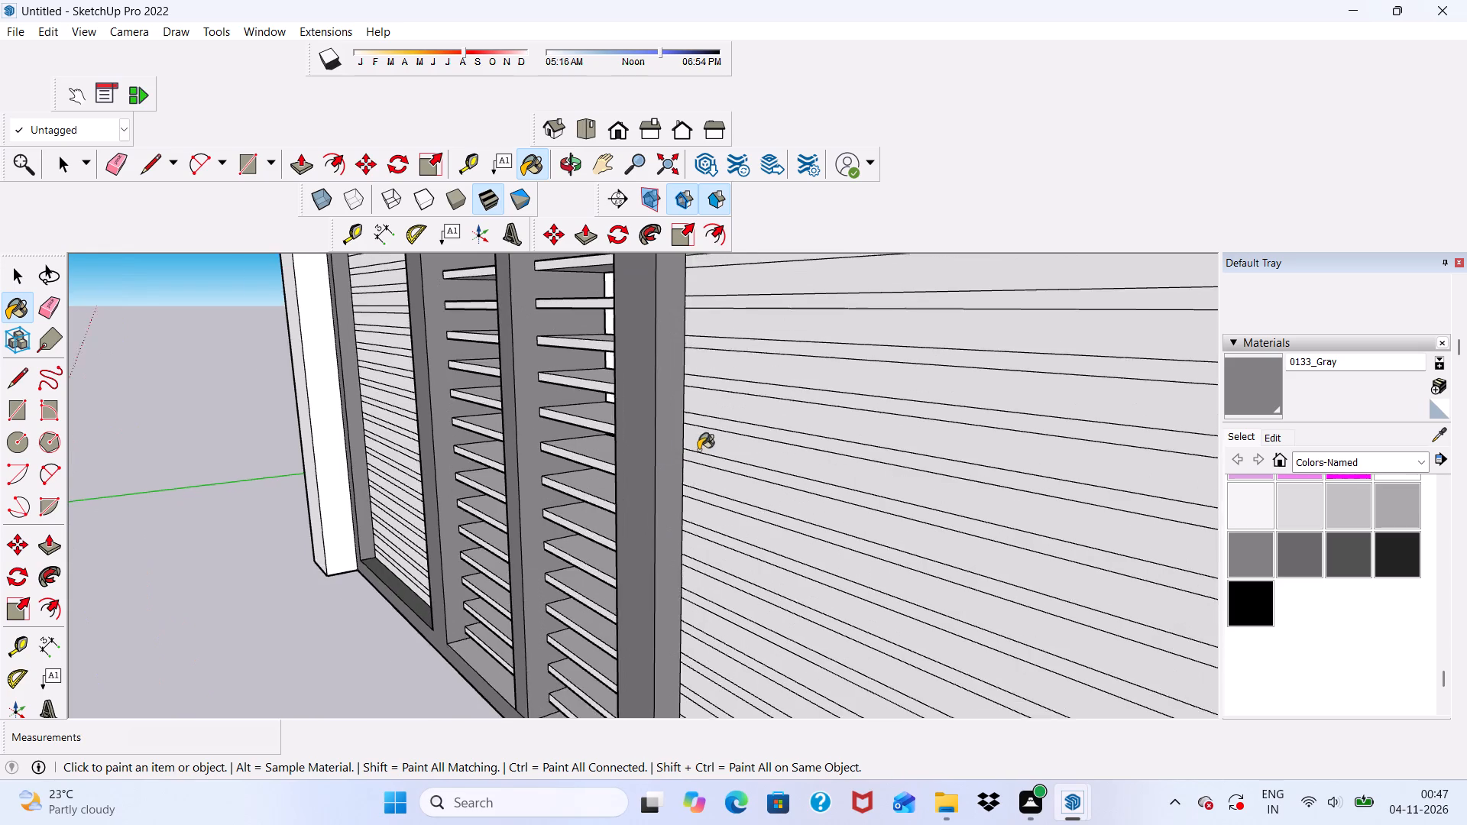
Paint the frame's remaining side face beside the right-hand wide panel, its top face and its underside 0133_Gray.
{"action": "scroll", "coordinate": [698, 450], "scroll_direction": "up", "scroll_amount": 1}
{"action": "left_click", "coordinate": [661, 462]}
{"action": "scroll", "coordinate": [655, 481], "scroll_direction": "down", "scroll_amount": 6}
{"action": "middle_click_drag", "start_coordinate": [640, 485], "coordinate": [993, 501]}
{"action": "scroll", "coordinate": [1041, 499], "scroll_direction": "up", "scroll_amount": 4}
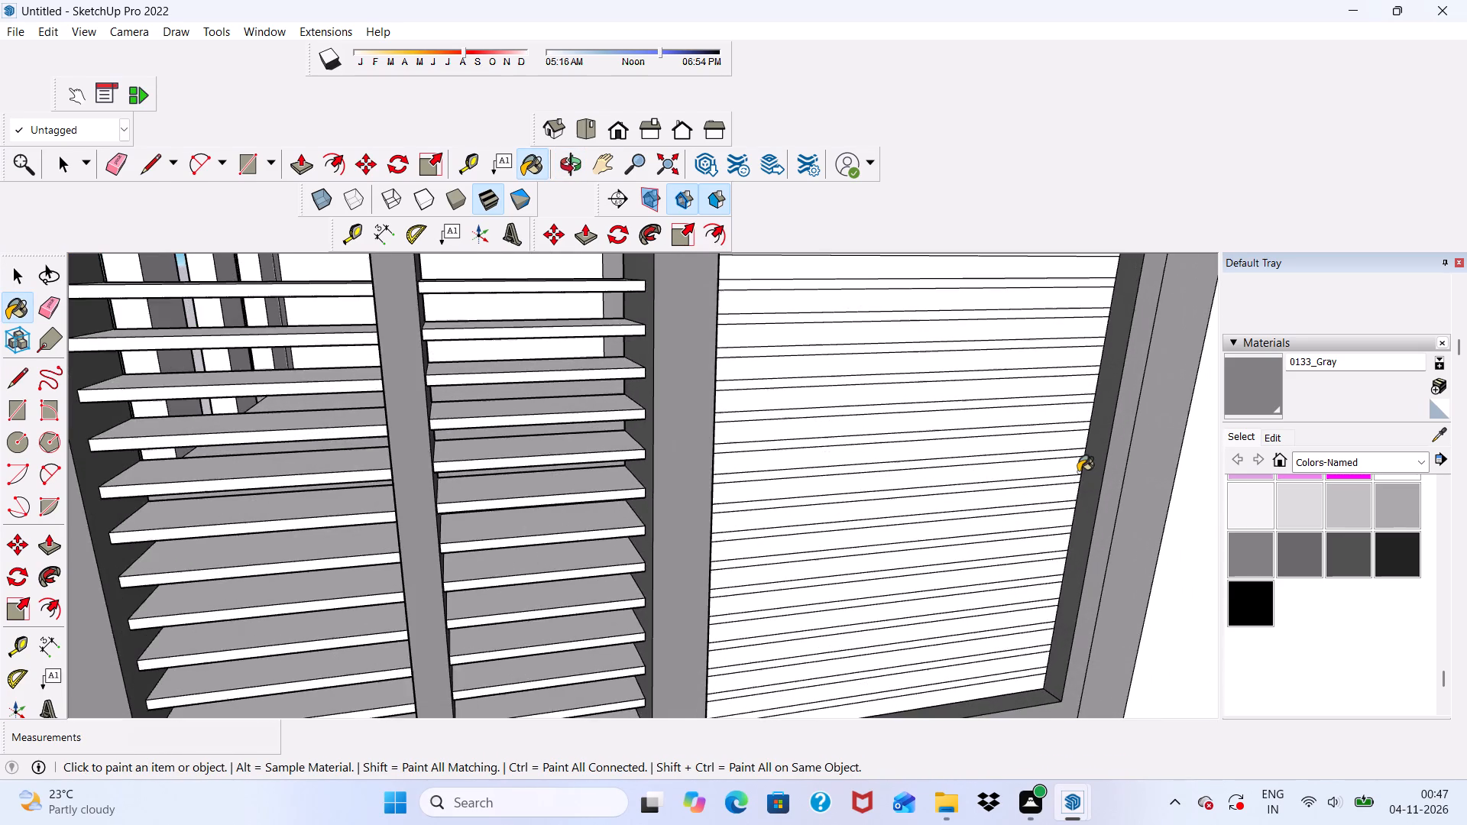
{"action": "scroll", "coordinate": [1026, 513], "scroll_direction": "down", "scroll_amount": 8}
{"action": "middle_click_drag", "start_coordinate": [939, 597], "coordinate": [870, 704]}
{"action": "scroll", "coordinate": [824, 407], "scroll_direction": "up", "scroll_amount": 3}
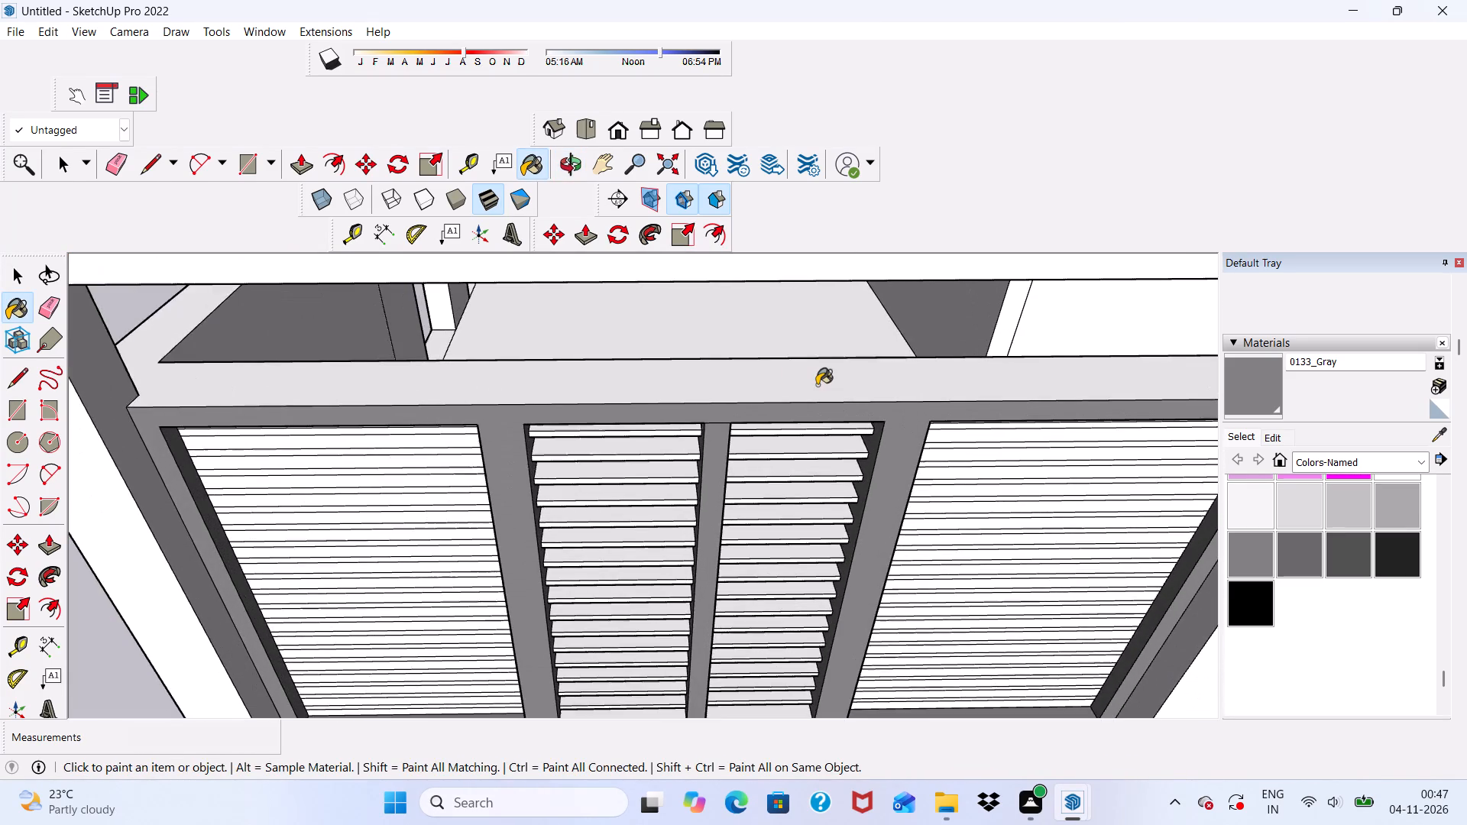
{"action": "left_click", "coordinate": [811, 377]}
{"action": "scroll", "coordinate": [779, 400], "scroll_direction": "down", "scroll_amount": 3}
{"action": "middle_click_drag", "start_coordinate": [758, 425], "coordinate": [782, 291]}
{"action": "scroll", "coordinate": [809, 459], "scroll_direction": "down", "scroll_amount": 3}
{"action": "middle_click_drag", "start_coordinate": [768, 623], "coordinate": [782, 417]}
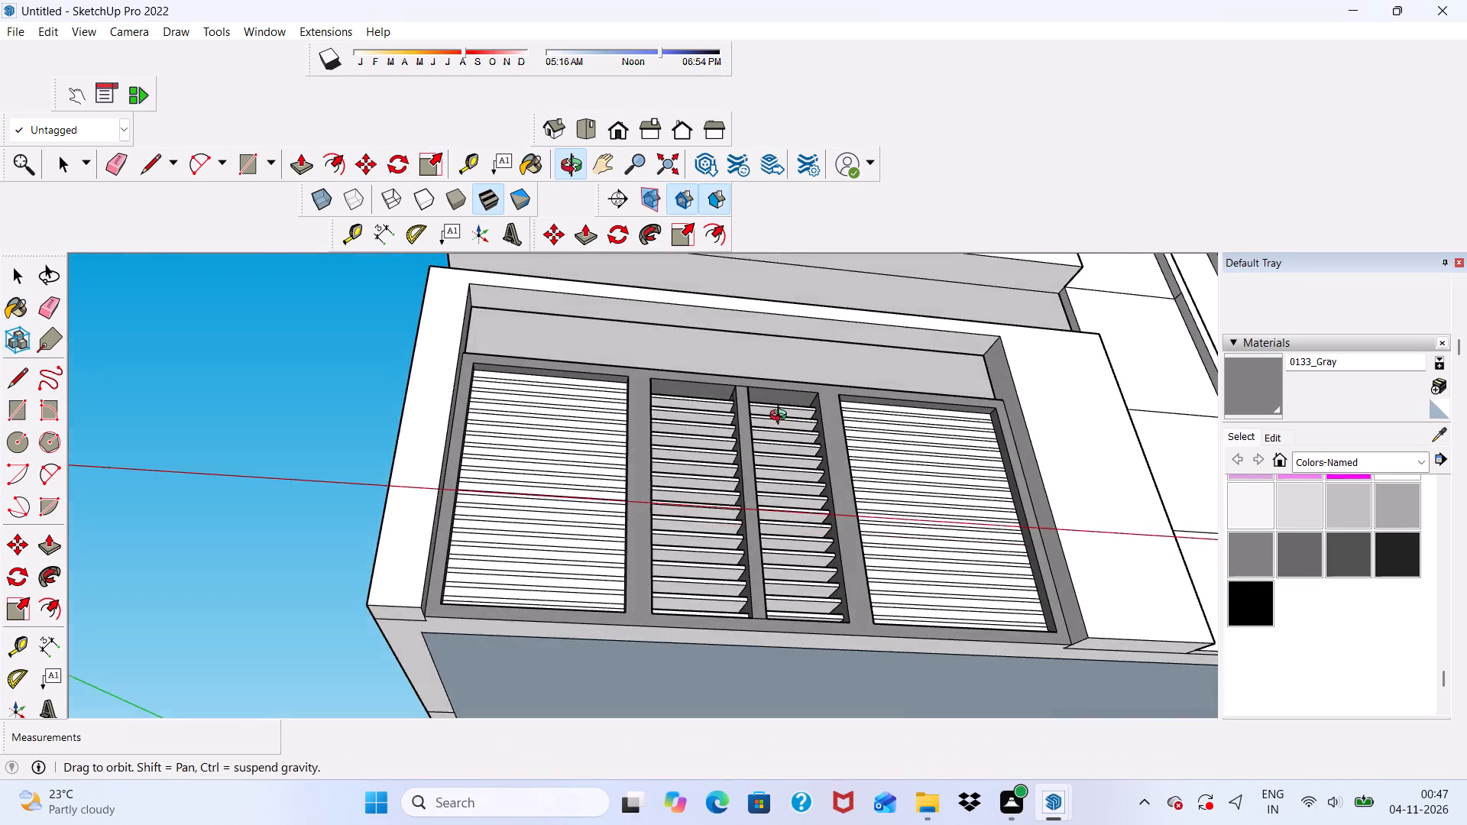
{"action": "middle_click_drag", "start_coordinate": [782, 417], "coordinate": [782, 429]}
{"action": "scroll", "coordinate": [772, 629], "scroll_direction": "up", "scroll_amount": 8}
{"action": "left_click", "coordinate": [757, 649]}
{"action": "scroll", "coordinate": [743, 610], "scroll_direction": "down", "scroll_amount": 5}
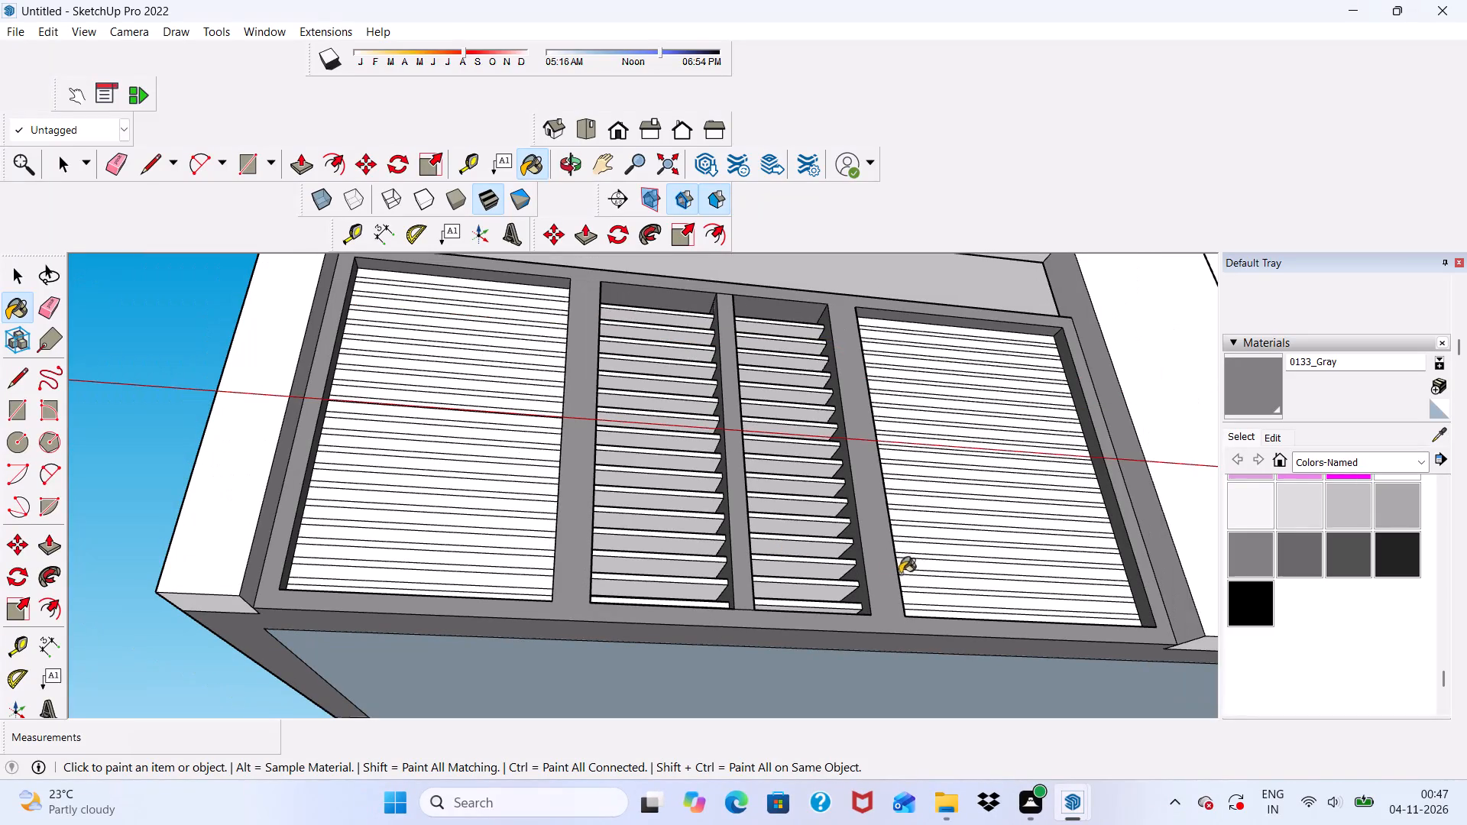
Choose the 0041_Chocolate colour and paint one middle band of the left-hand wide panel with it.
{"action": "scroll", "coordinate": [1379, 526], "scroll_direction": "up", "scroll_amount": 13}
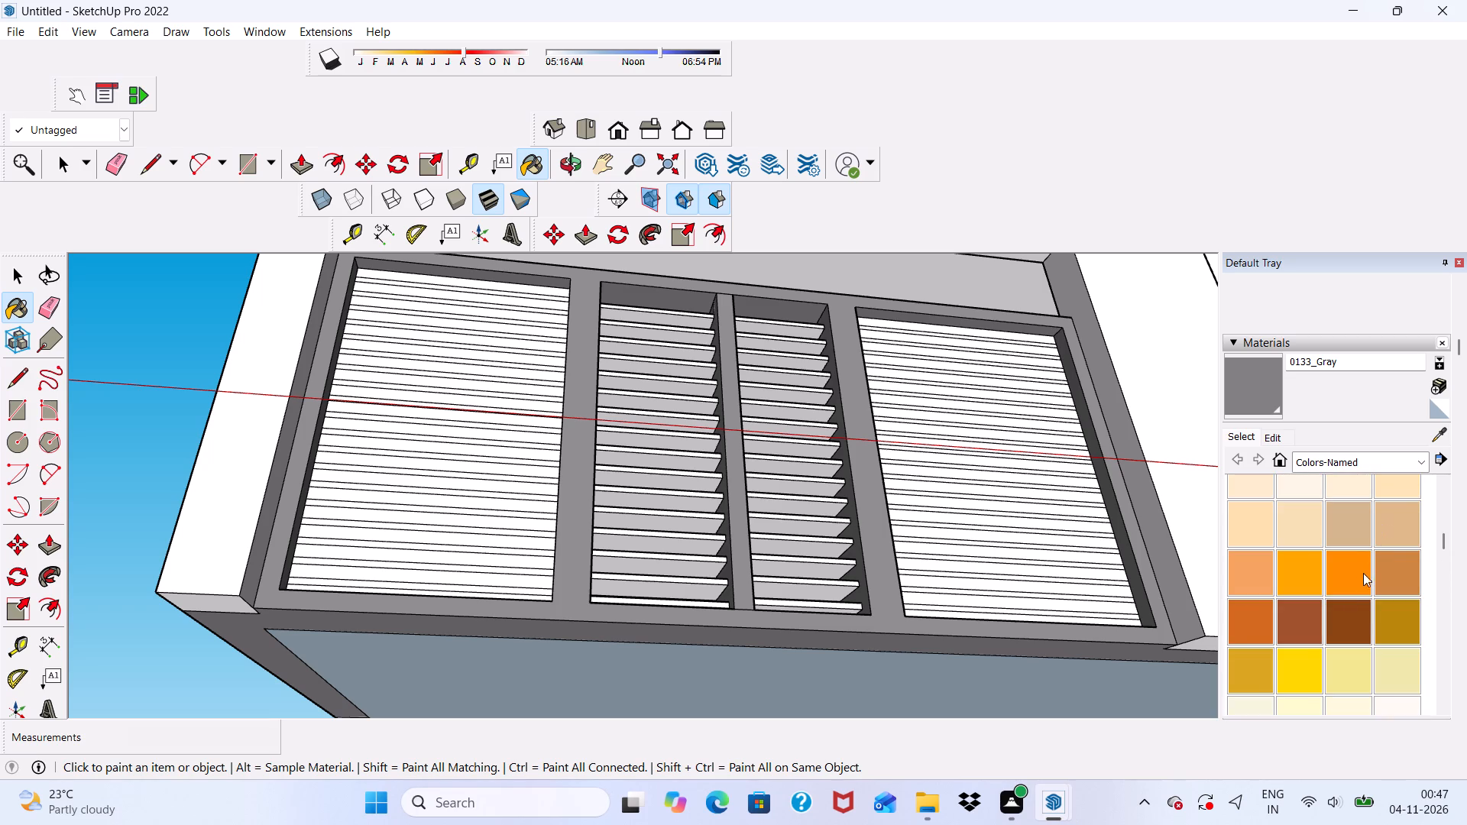
{"action": "left_click", "coordinate": [1241, 633]}
{"action": "scroll", "coordinate": [792, 473], "scroll_direction": "up", "scroll_amount": 5}
{"action": "middle_click_drag", "start_coordinate": [787, 462], "coordinate": [789, 561]}
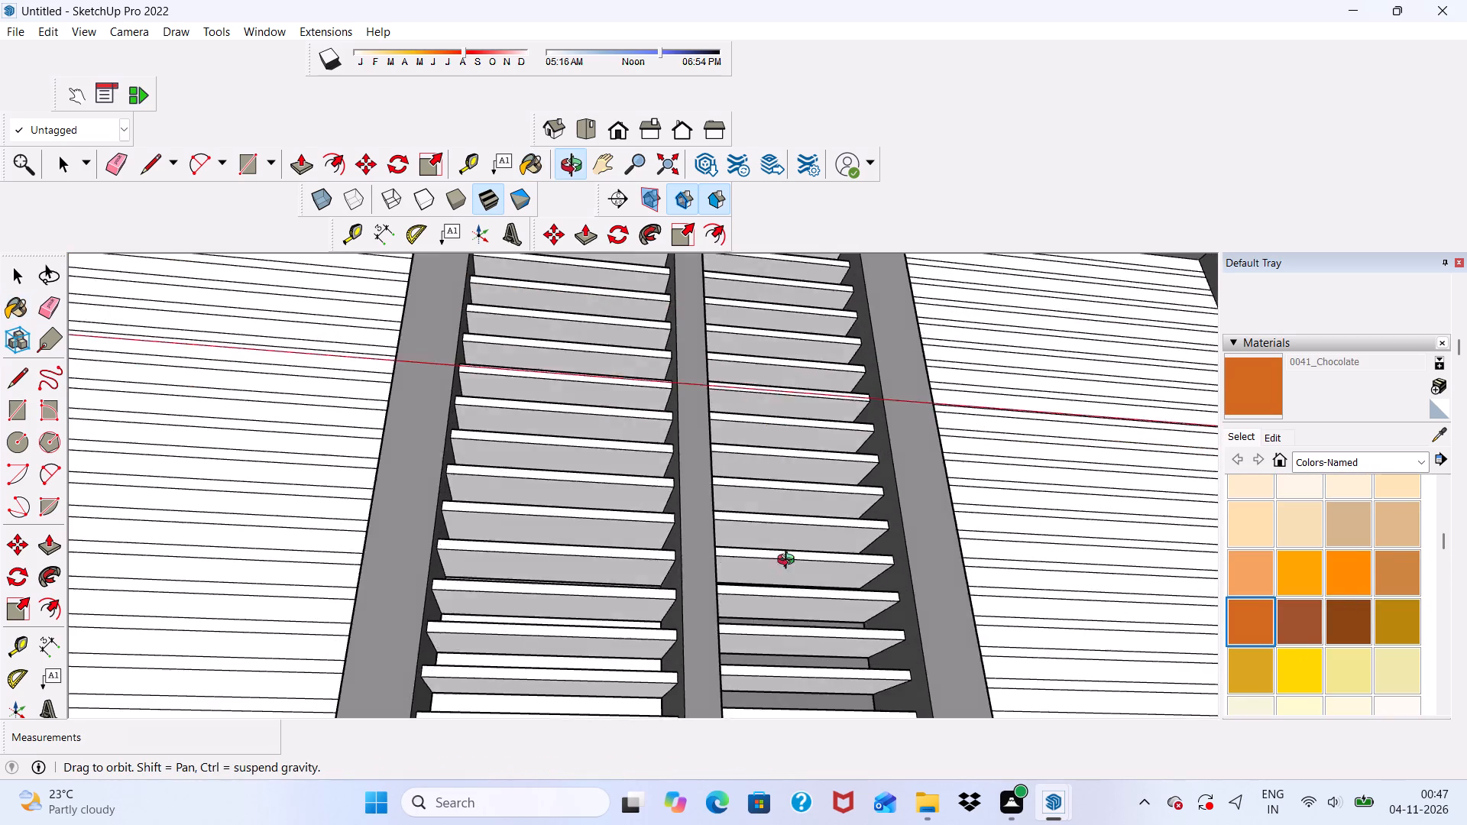
{"action": "middle_click_drag", "start_coordinate": [789, 561], "coordinate": [759, 694]}
{"action": "scroll", "coordinate": [322, 534], "scroll_direction": "up", "scroll_amount": 4}
{"action": "left_click", "coordinate": [324, 472]}
{"action": "scroll", "coordinate": [478, 533], "scroll_direction": "down", "scroll_amount": 7}
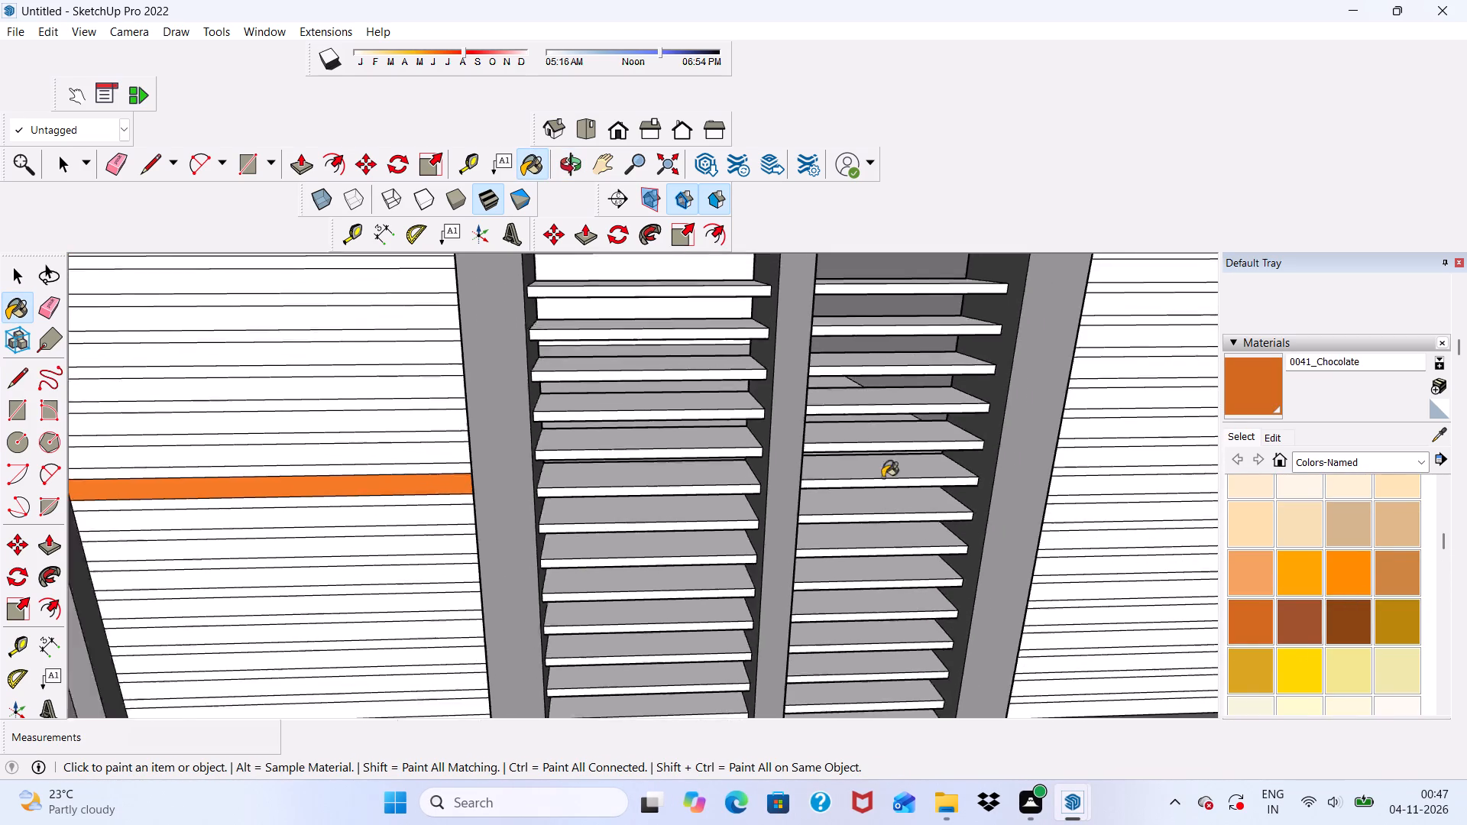
Paint the topmost slats and the strips between them in the left-hand wide panel 0041_Chocolate.
{"action": "scroll", "coordinate": [882, 477], "scroll_direction": "down", "scroll_amount": 6}
{"action": "scroll", "coordinate": [704, 383], "scroll_direction": "up", "scroll_amount": 10}
{"action": "left_click", "coordinate": [754, 324]}
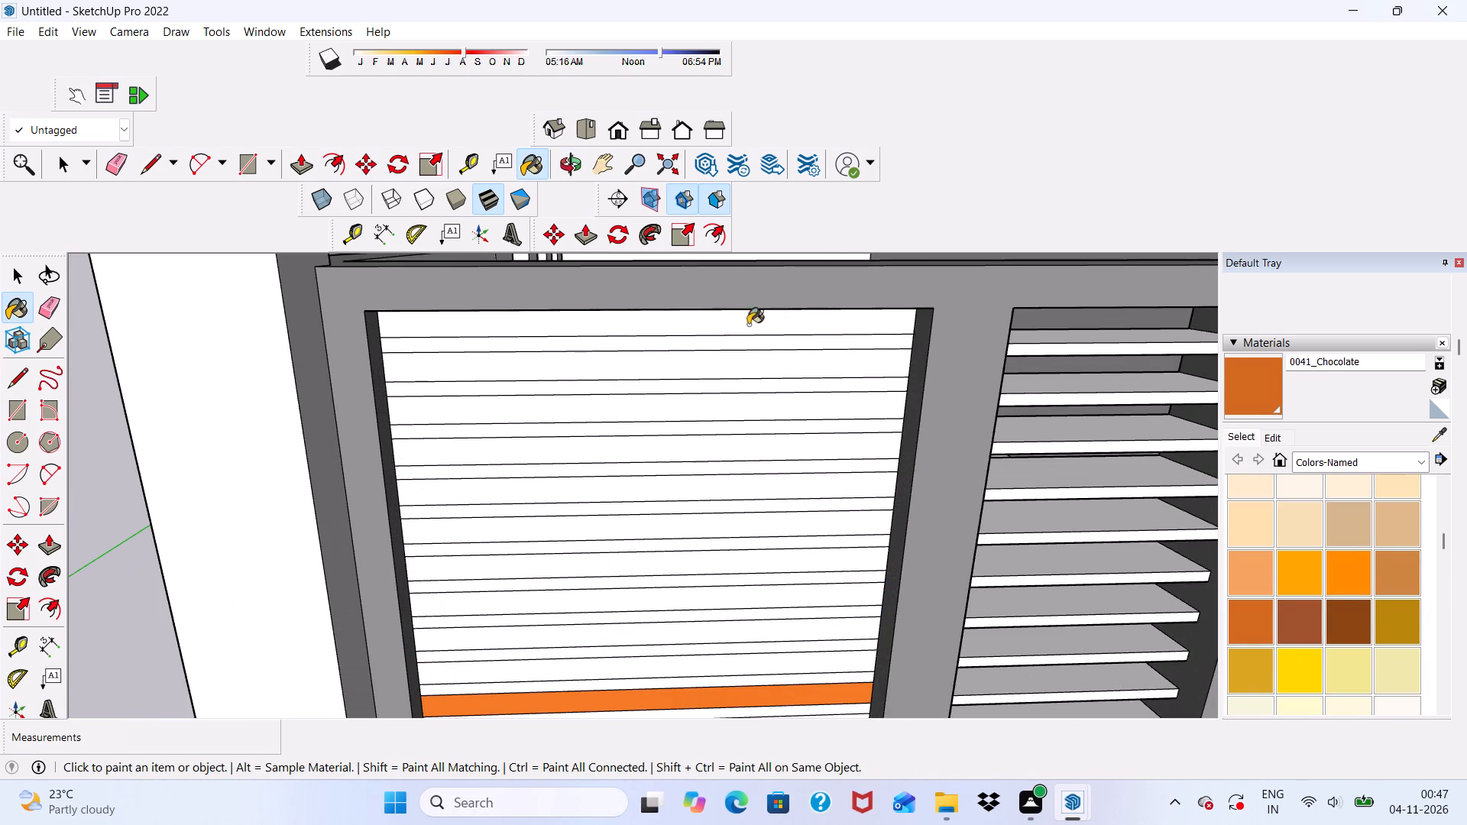
{"action": "left_click", "coordinate": [726, 367]}
{"action": "left_click", "coordinate": [725, 345]}
{"action": "scroll", "coordinate": [734, 382], "scroll_direction": "down", "scroll_amount": 4}
{"action": "middle_click_drag", "start_coordinate": [745, 442], "coordinate": [754, 358]}
{"action": "scroll", "coordinate": [753, 383], "scroll_direction": "up", "scroll_amount": 5}
{"action": "left_click", "coordinate": [743, 385]}
{"action": "left_click", "coordinate": [743, 375]}
{"action": "scroll", "coordinate": [744, 410], "scroll_direction": "up", "scroll_amount": 2}
{"action": "left_click", "coordinate": [734, 427]}
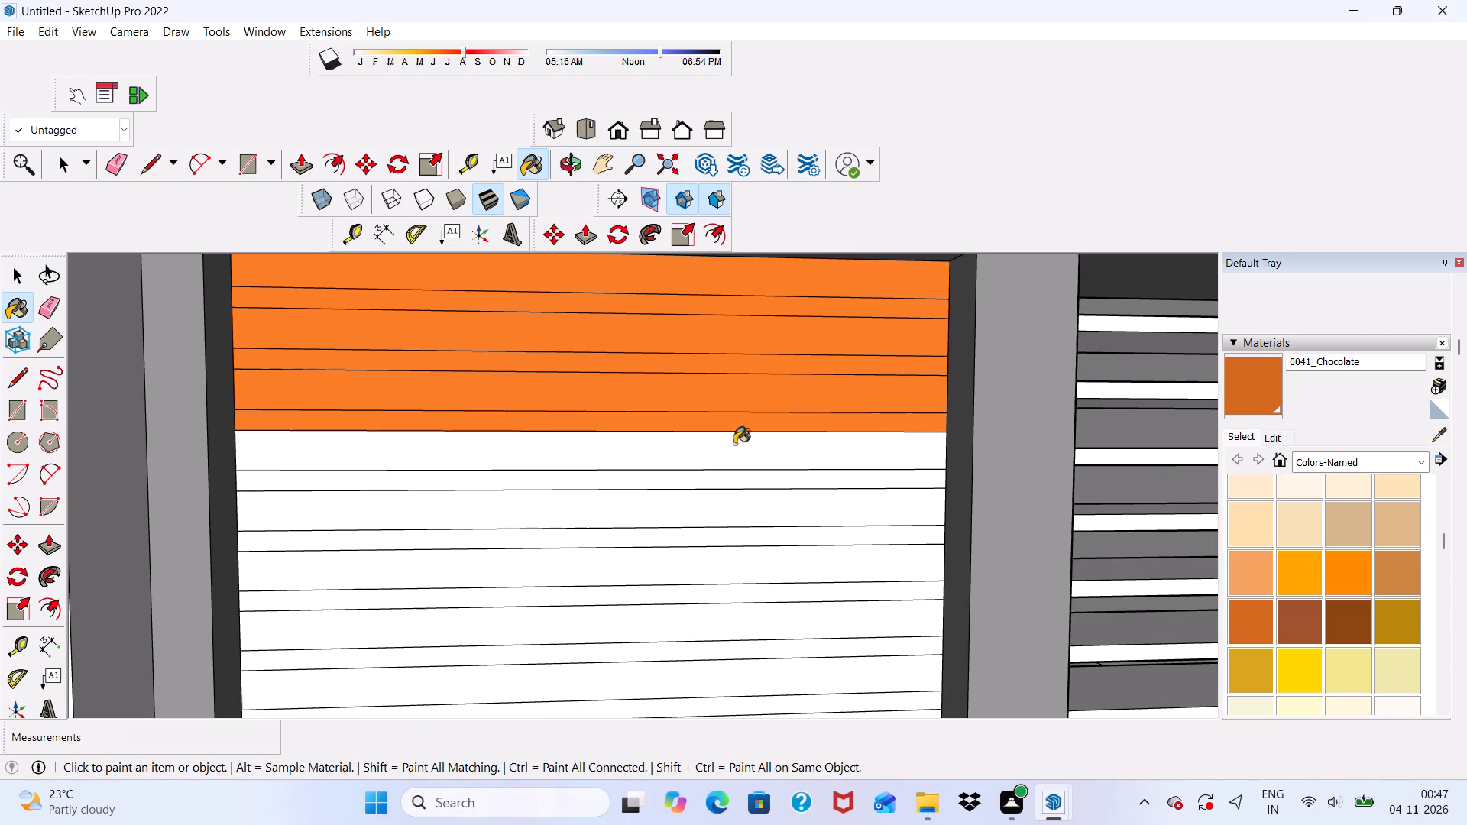
{"action": "left_click", "coordinate": [734, 458]}
{"action": "left_click", "coordinate": [730, 487]}
{"action": "left_click", "coordinate": [730, 509]}
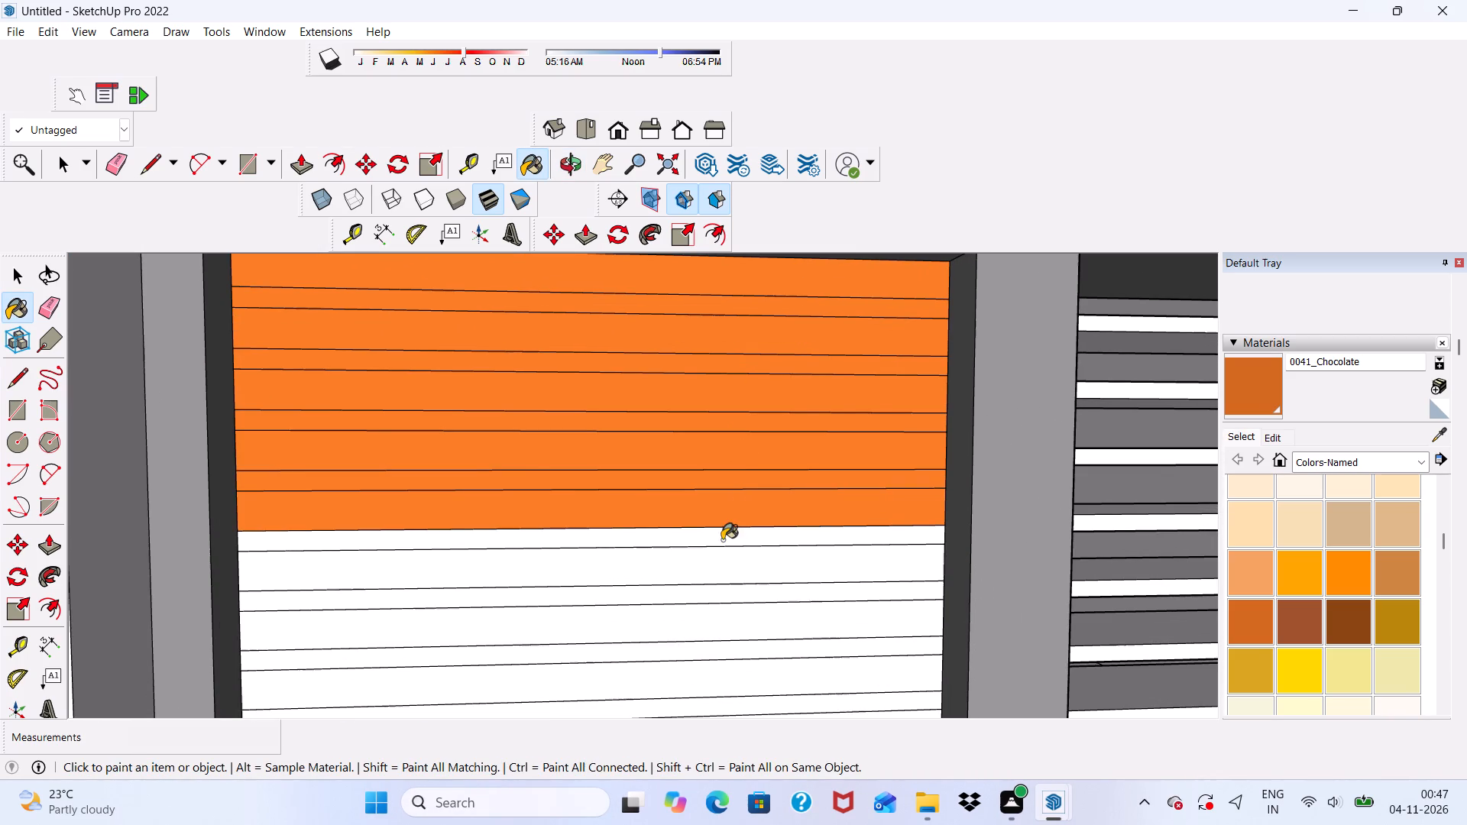
{"action": "left_click", "coordinate": [722, 540]}
{"action": "left_click", "coordinate": [722, 552]}
Paint the left-hand wide panel's white bands 0041_Chocolate from the painted upper section down to the chocolate middle band.
{"action": "scroll", "coordinate": [711, 482], "scroll_direction": "down", "scroll_amount": 10}
{"action": "middle_click_drag", "start_coordinate": [753, 507], "coordinate": [617, 546]}
{"action": "scroll", "coordinate": [619, 534], "scroll_direction": "up", "scroll_amount": 6}
{"action": "left_click", "coordinate": [643, 513]}
{"action": "left_click", "coordinate": [646, 527]}
{"action": "left_click_drag", "start_coordinate": [646, 541], "coordinate": [648, 548]}
{"action": "left_click_drag", "start_coordinate": [647, 553], "coordinate": [649, 568]}
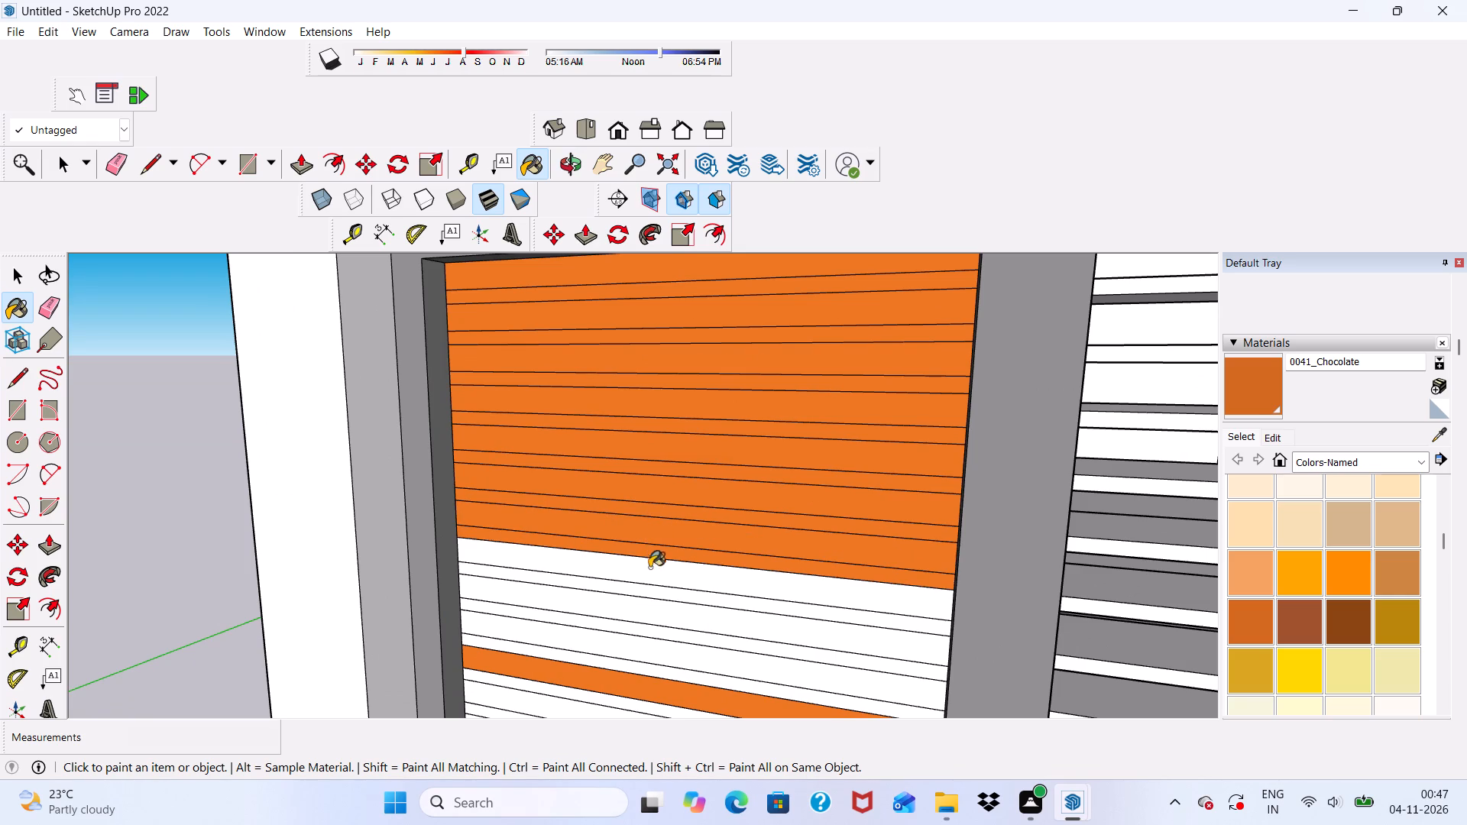
{"action": "left_click_drag", "start_coordinate": [649, 568], "coordinate": [649, 570]}
{"action": "left_click_drag", "start_coordinate": [649, 576], "coordinate": [649, 594]}
{"action": "left_click_drag", "start_coordinate": [648, 601], "coordinate": [648, 613]}
{"action": "left_click_drag", "start_coordinate": [645, 621], "coordinate": [644, 629]}
{"action": "left_click_drag", "start_coordinate": [635, 640], "coordinate": [631, 654]}
{"action": "scroll", "coordinate": [610, 533], "scroll_direction": "down", "scroll_amount": 9}
{"action": "middle_click_drag", "start_coordinate": [680, 534], "coordinate": [832, 429]}
{"action": "scroll", "coordinate": [711, 586], "scroll_direction": "up", "scroll_amount": 8}
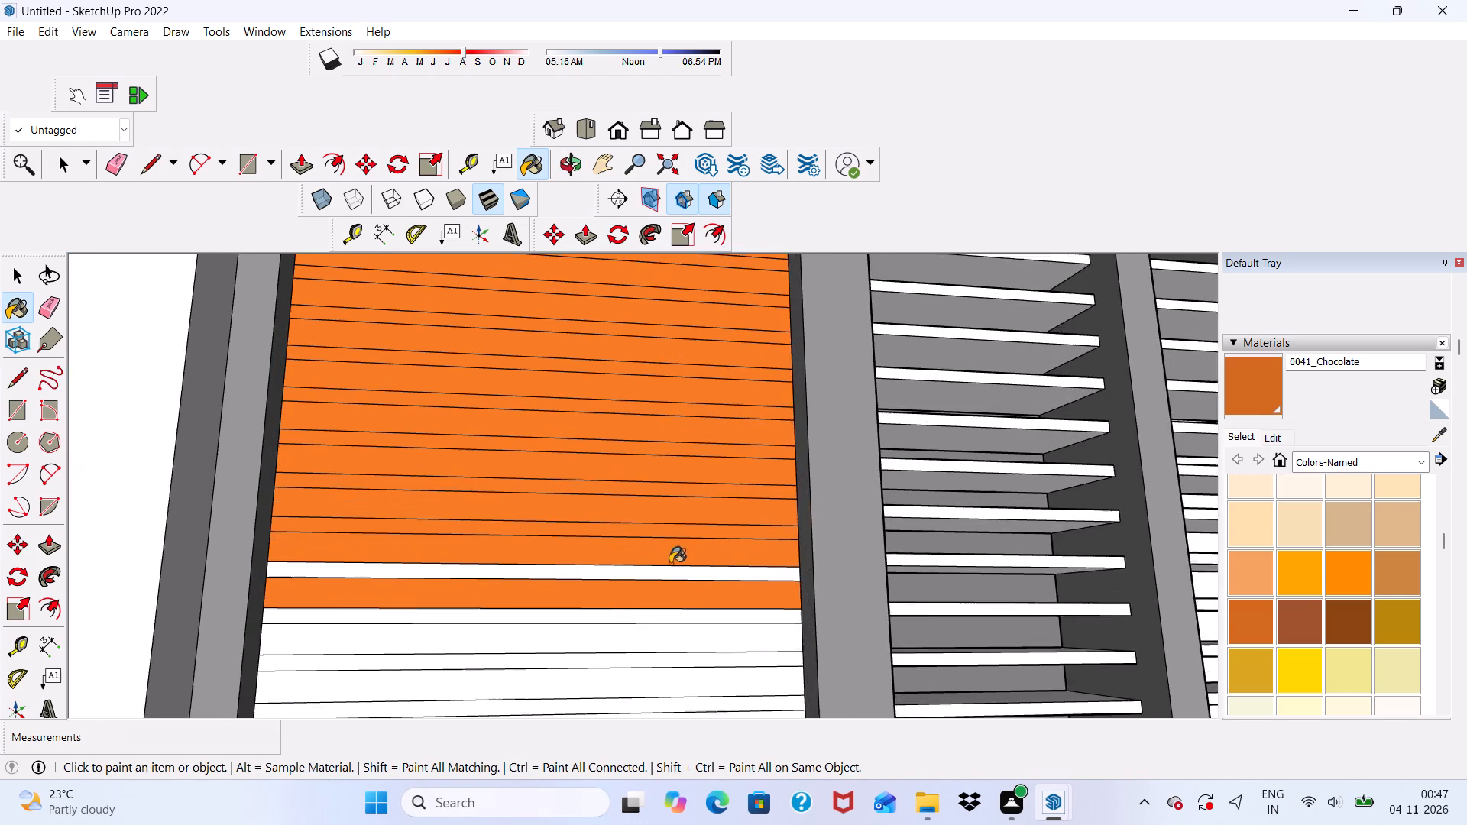
{"action": "scroll", "coordinate": [670, 564], "scroll_direction": "up", "scroll_amount": 2}
{"action": "left_click", "coordinate": [658, 574]}
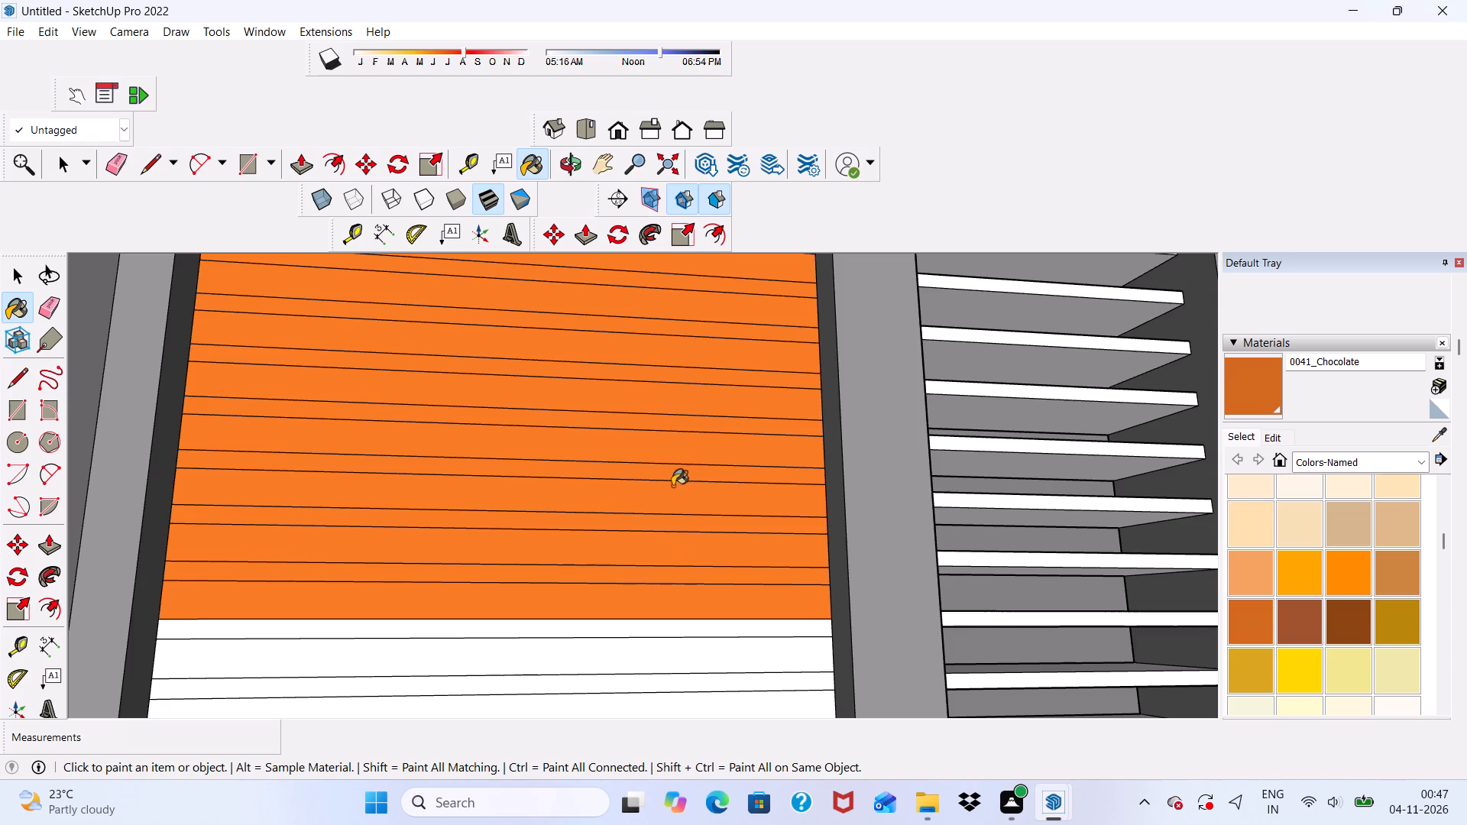
Paint the lowest slats and strips of the left-hand wide panel 0041_Chocolate, working up from the bottom frame.
{"action": "scroll", "coordinate": [669, 485], "scroll_direction": "up", "scroll_amount": 2}
{"action": "scroll", "coordinate": [655, 520], "scroll_direction": "down", "scroll_amount": 14}
{"action": "middle_click_drag", "start_coordinate": [722, 468], "coordinate": [702, 512]}
{"action": "scroll", "coordinate": [620, 618], "scroll_direction": "up", "scroll_amount": 5}
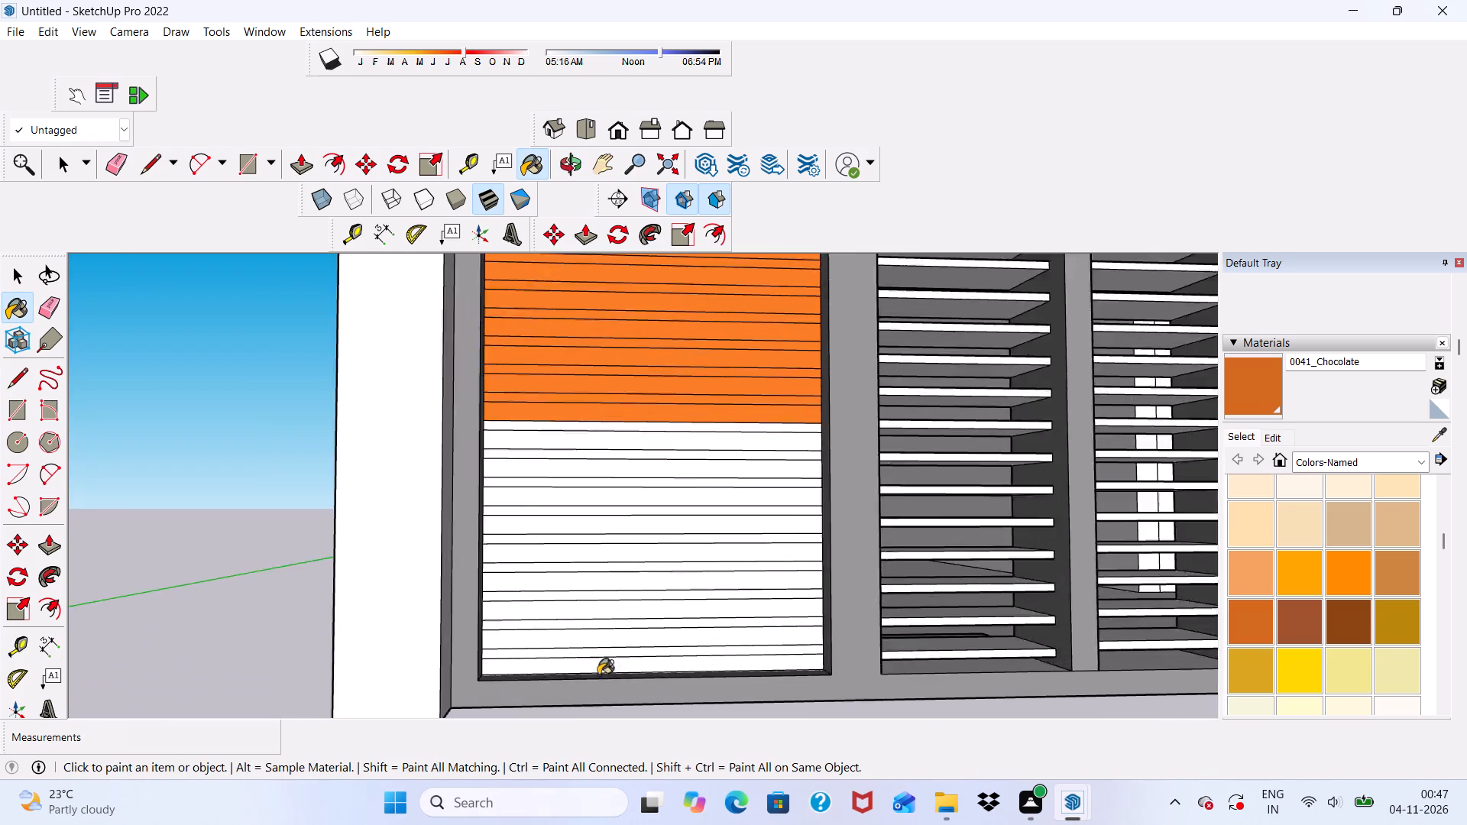
{"action": "scroll", "coordinate": [598, 675], "scroll_direction": "up", "scroll_amount": 7}
{"action": "left_click", "coordinate": [572, 665]}
{"action": "left_click", "coordinate": [548, 643]}
{"action": "left_click", "coordinate": [547, 629]}
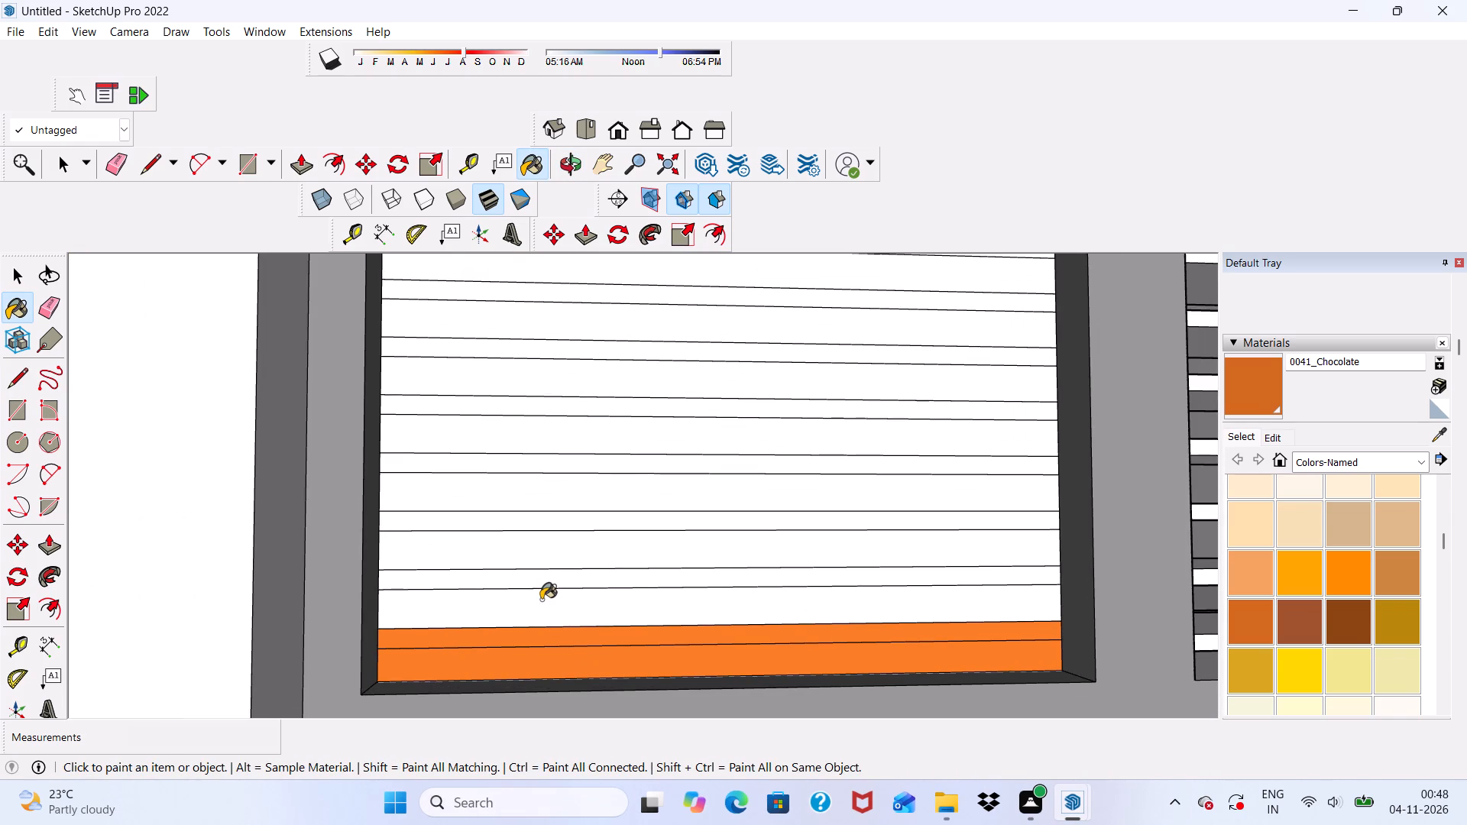
{"action": "left_click", "coordinate": [541, 600]}
{"action": "left_click", "coordinate": [549, 577]}
{"action": "left_click", "coordinate": [539, 556]}
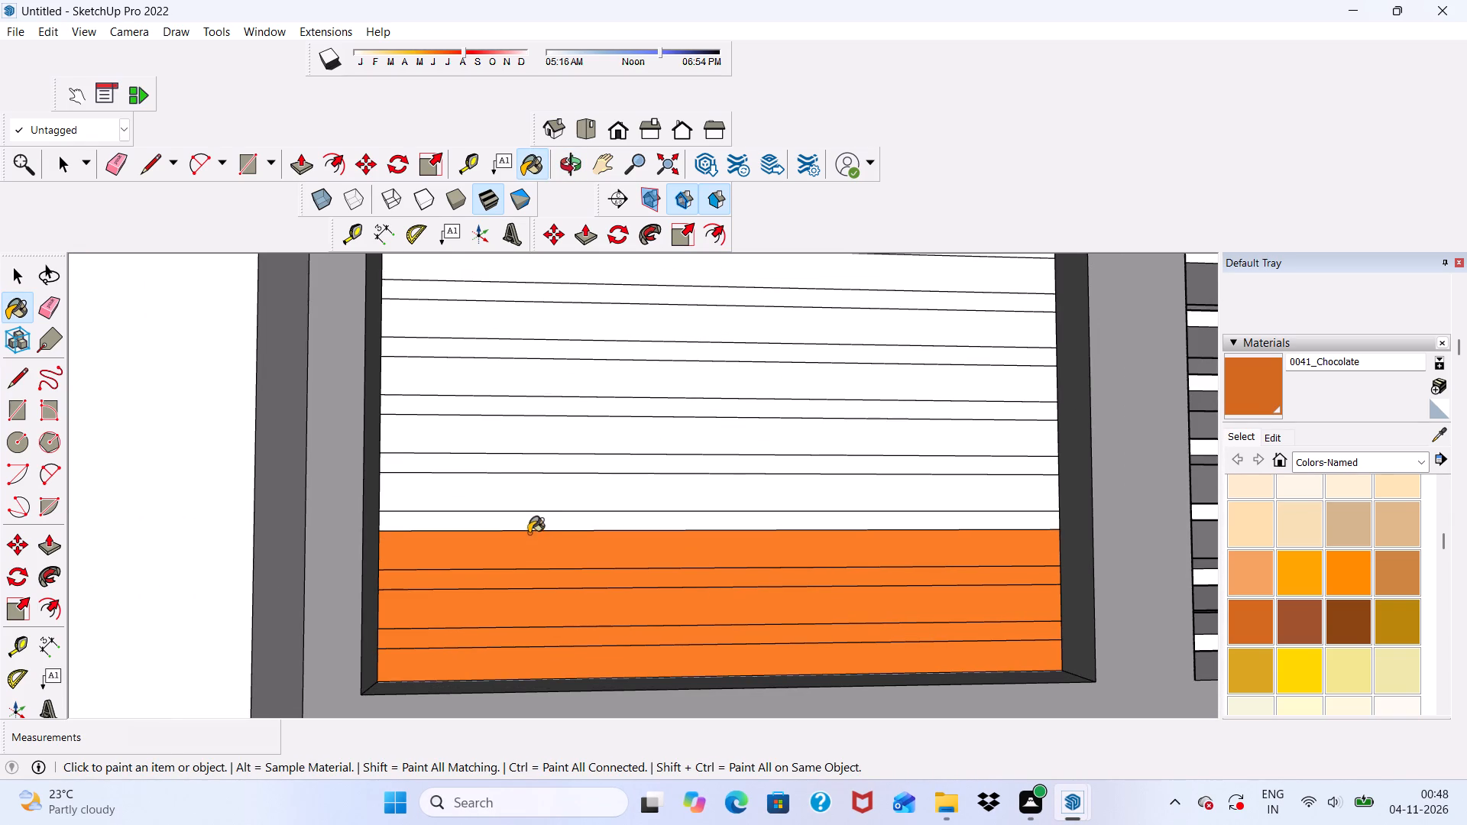
Paint the slats and strips above the lowest section of the left-hand wide panel 0041_Chocolate, up towards the middle.
{"action": "left_click", "coordinate": [529, 529]}
{"action": "left_click", "coordinate": [529, 517]}
{"action": "left_click", "coordinate": [506, 485]}
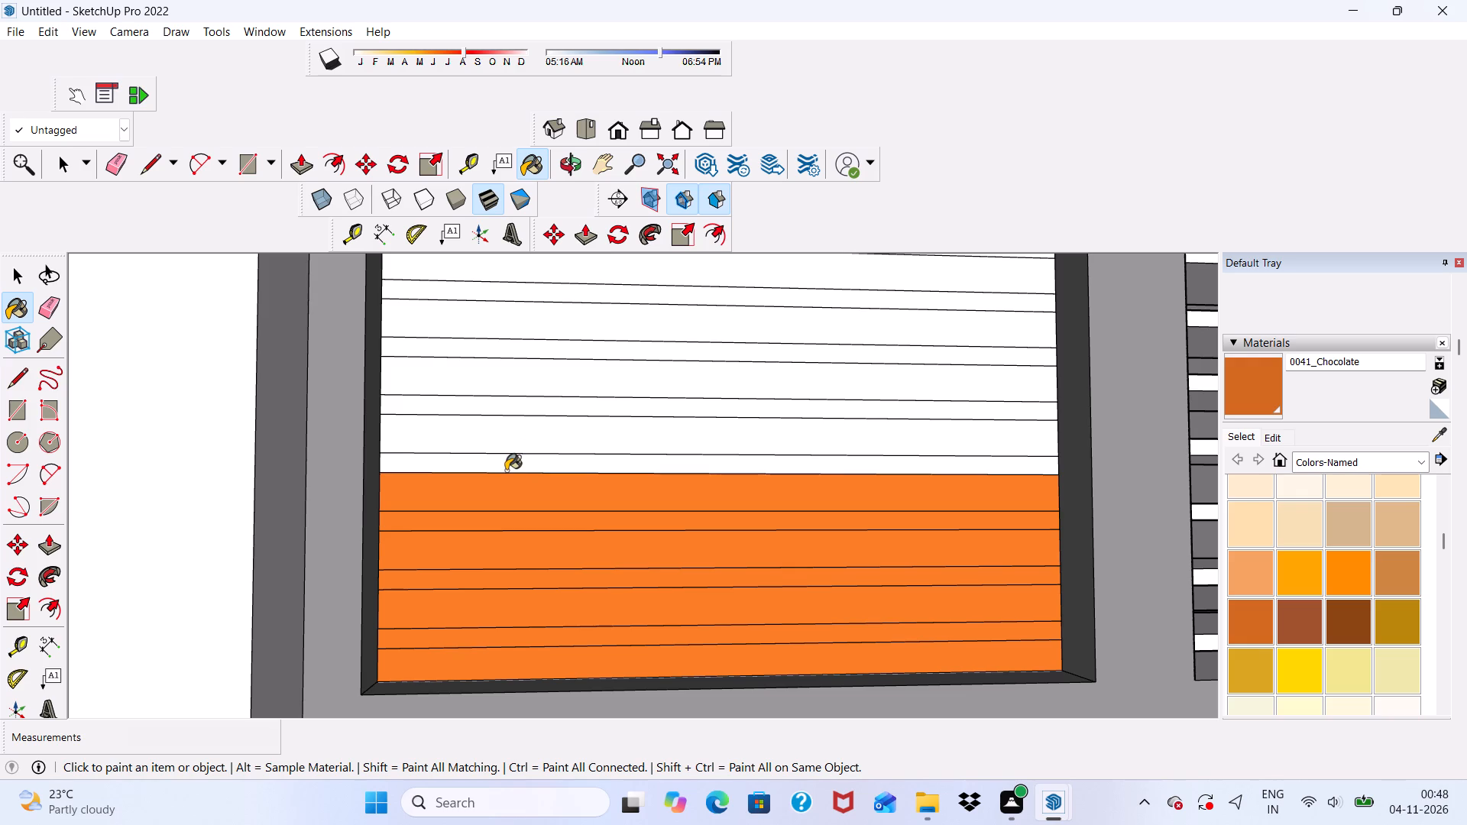
{"action": "left_click", "coordinate": [506, 471]}
{"action": "left_click", "coordinate": [506, 438]}
{"action": "left_click", "coordinate": [512, 412]}
{"action": "left_click", "coordinate": [534, 374]}
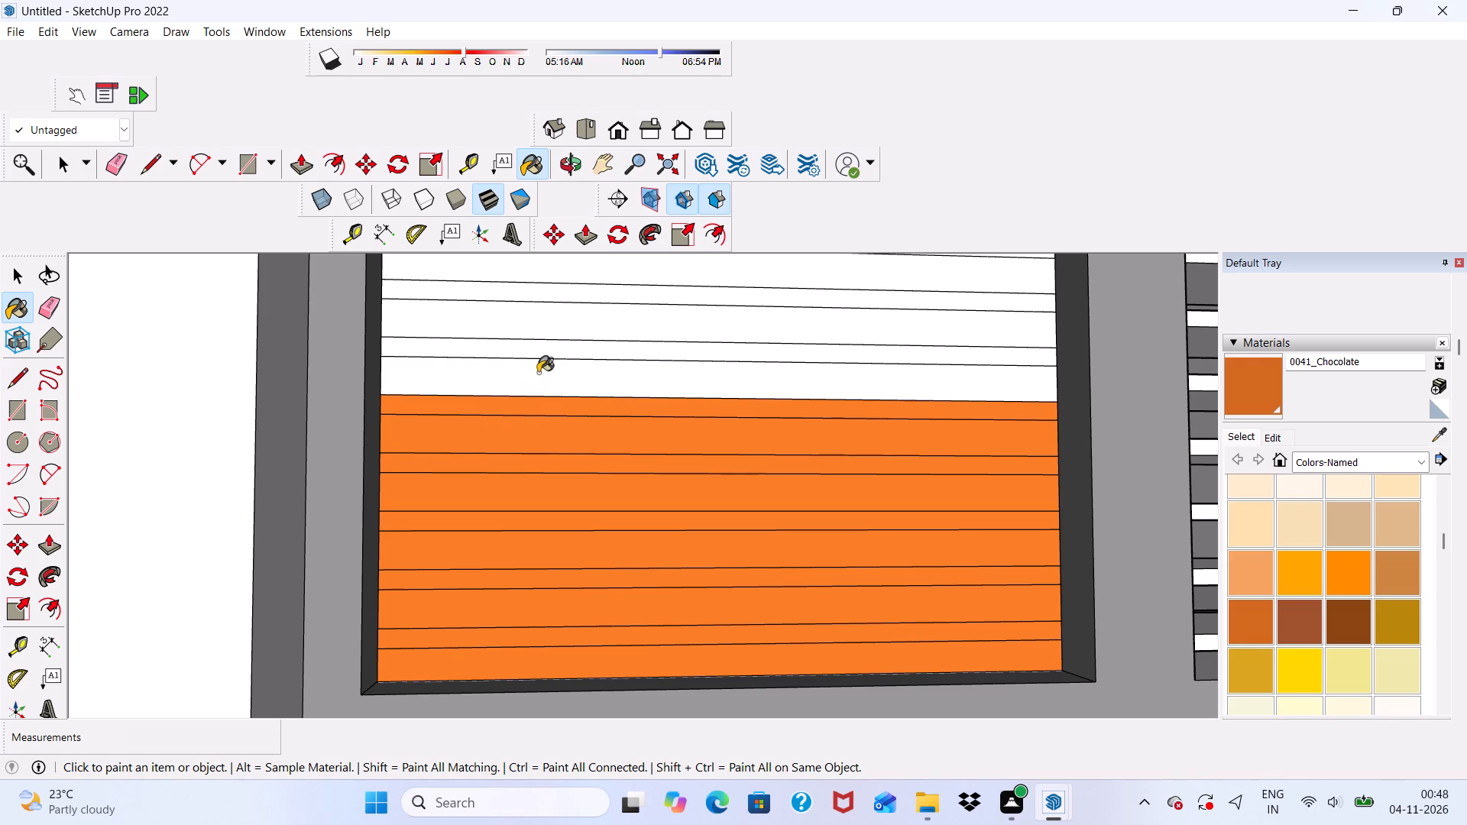
{"action": "left_click", "coordinate": [550, 354]}
{"action": "scroll", "coordinate": [553, 283], "scroll_direction": "down", "scroll_amount": 1}
{"action": "scroll", "coordinate": [551, 328], "scroll_direction": "up", "scroll_amount": 3}
{"action": "left_click", "coordinate": [556, 320]}
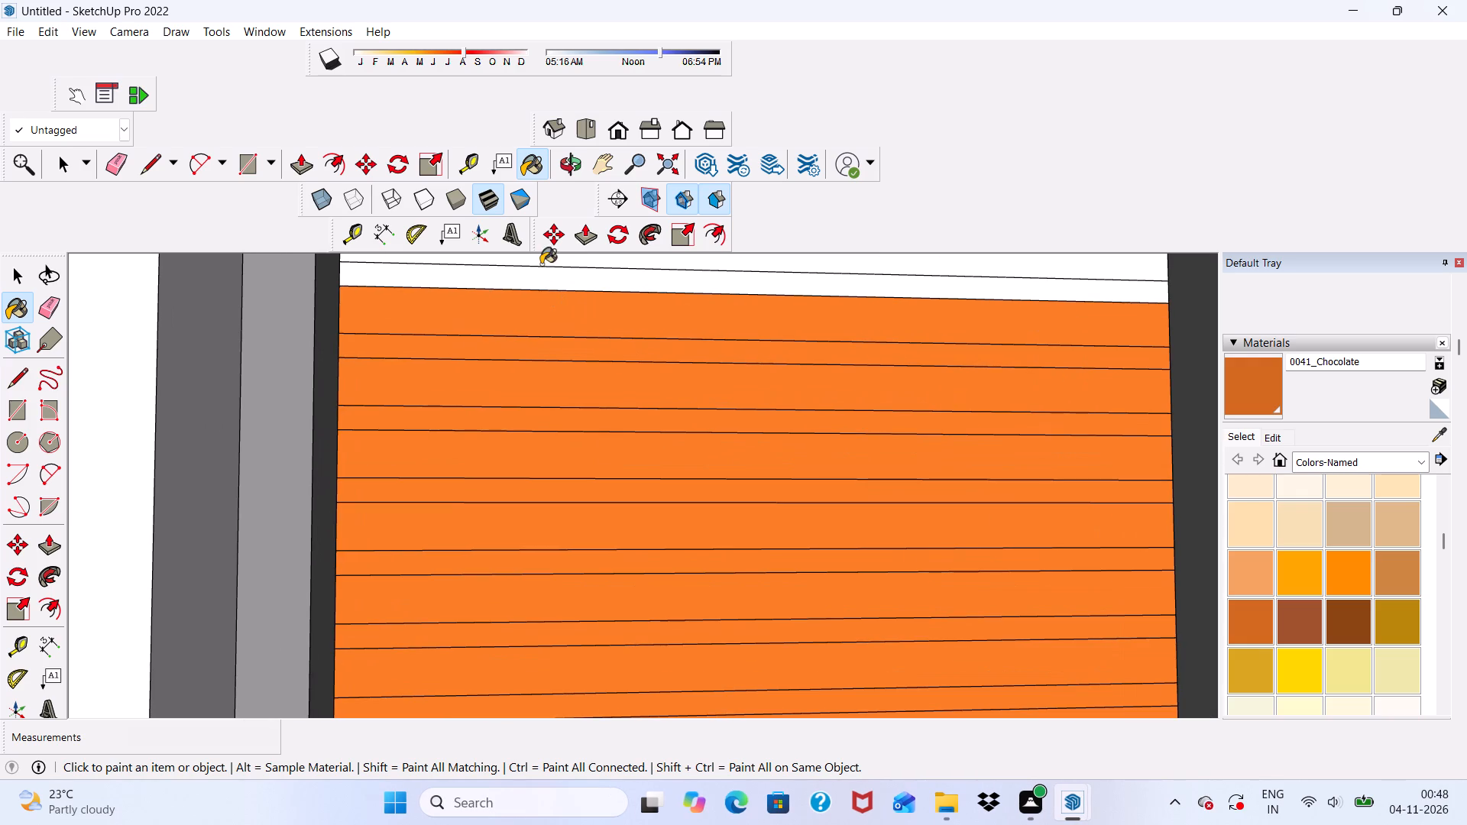
{"action": "left_click", "coordinate": [541, 281]}
Paint the last white bands in the middle of the left-hand wide panel 0041_Chocolate.
{"action": "scroll", "coordinate": [556, 335], "scroll_direction": "down", "scroll_amount": 10}
{"action": "scroll", "coordinate": [622, 309], "scroll_direction": "up", "scroll_amount": 6}
{"action": "left_click", "coordinate": [622, 308]}
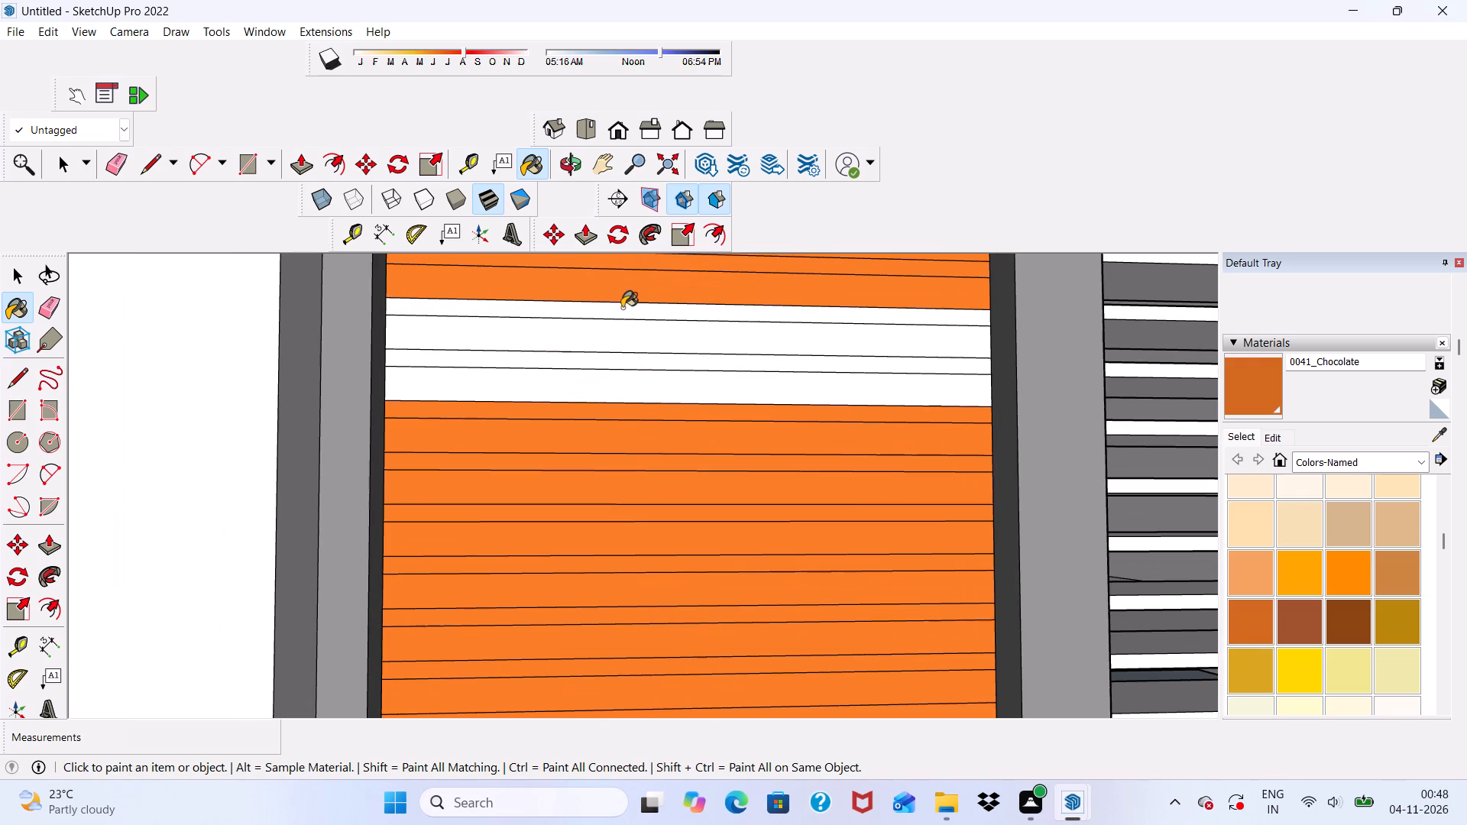
{"action": "left_click", "coordinate": [626, 344]}
{"action": "left_click", "coordinate": [615, 349]}
{"action": "left_click", "coordinate": [616, 367]}
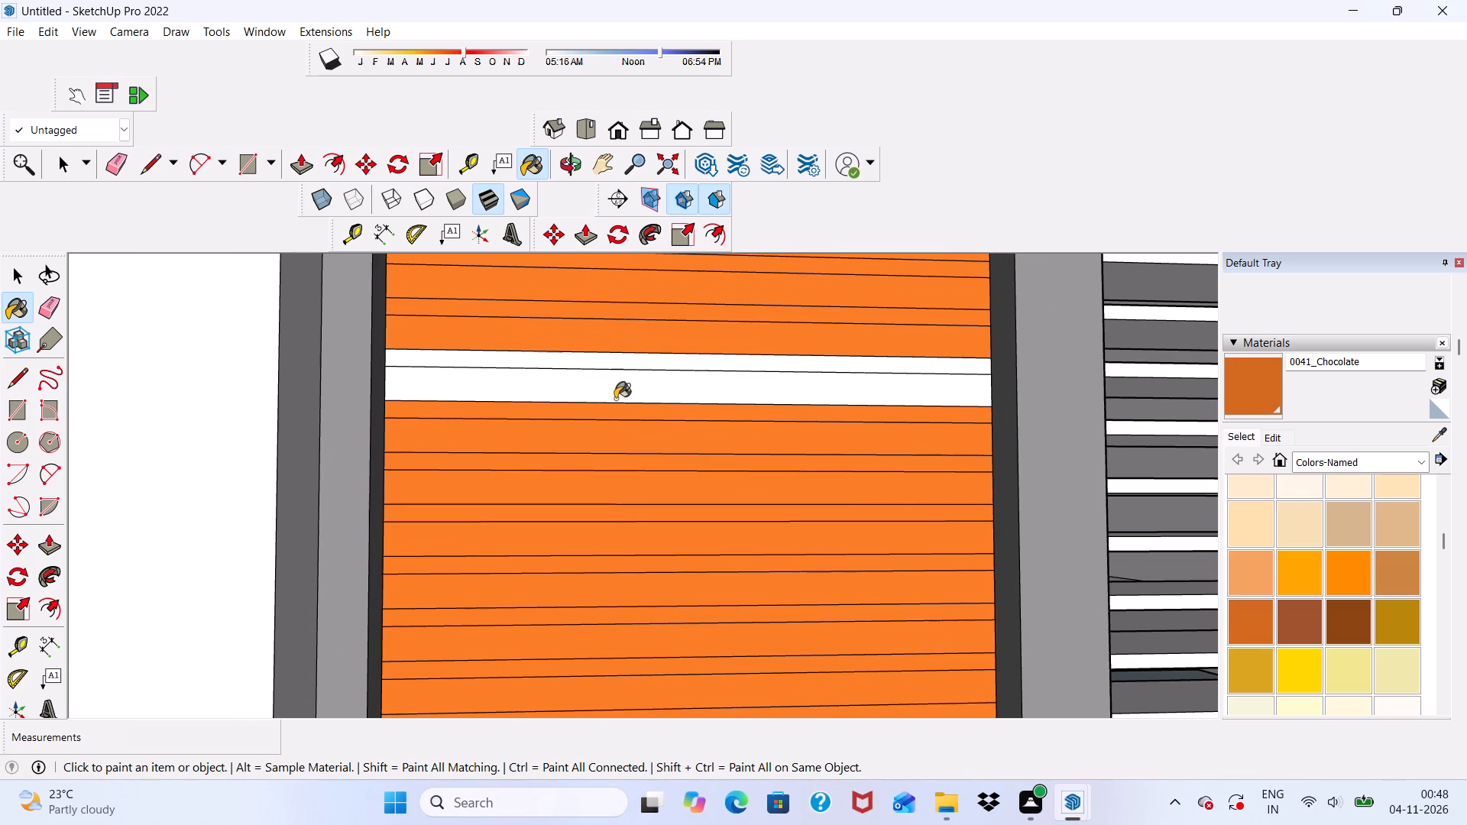
{"action": "left_click", "coordinate": [615, 399]}
{"action": "left_click", "coordinate": [611, 351]}
Paint the topmost slats and strips of the right-hand wide panel 0041_Chocolate.
{"action": "scroll", "coordinate": [578, 339], "scroll_direction": "down", "scroll_amount": 4}
{"action": "scroll", "coordinate": [610, 422], "scroll_direction": "down", "scroll_amount": 7}
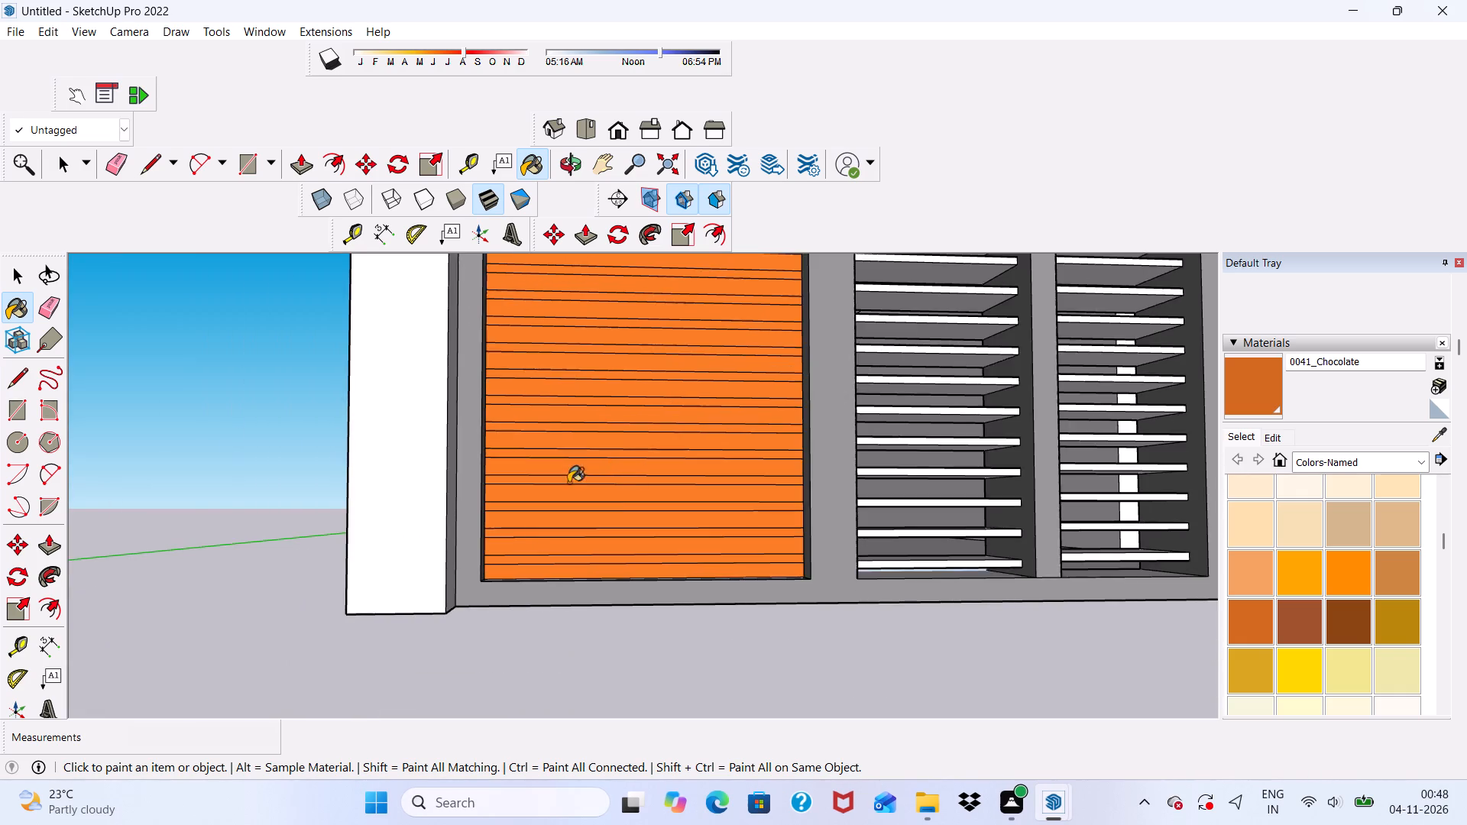
{"action": "scroll", "coordinate": [568, 483], "scroll_direction": "down", "scroll_amount": 3}
{"action": "middle_click_drag", "start_coordinate": [966, 382], "coordinate": [775, 477]}
{"action": "scroll", "coordinate": [966, 311], "scroll_direction": "up", "scroll_amount": 2}
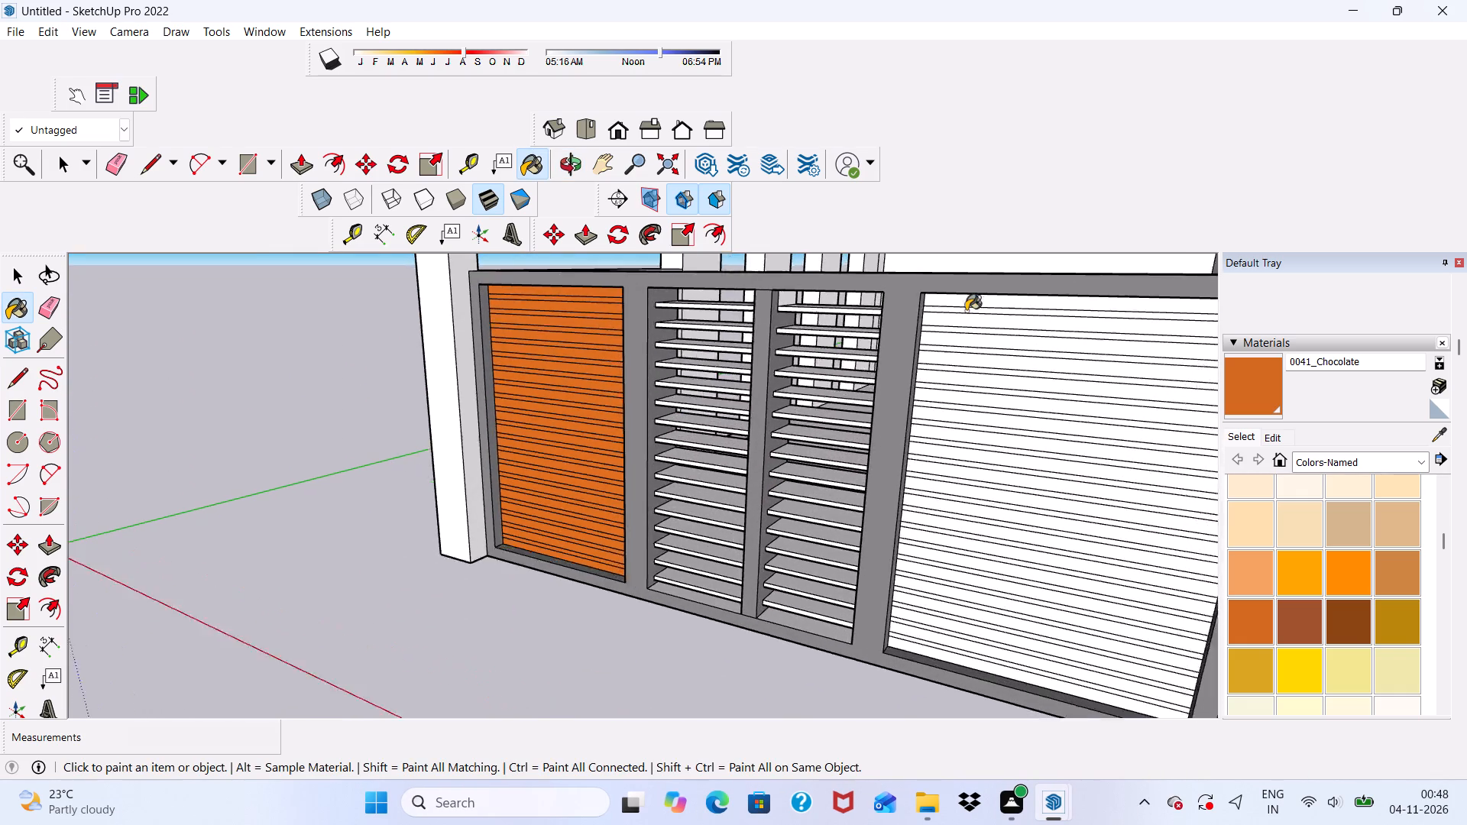
{"action": "scroll", "coordinate": [966, 311], "scroll_direction": "up", "scroll_amount": 11}
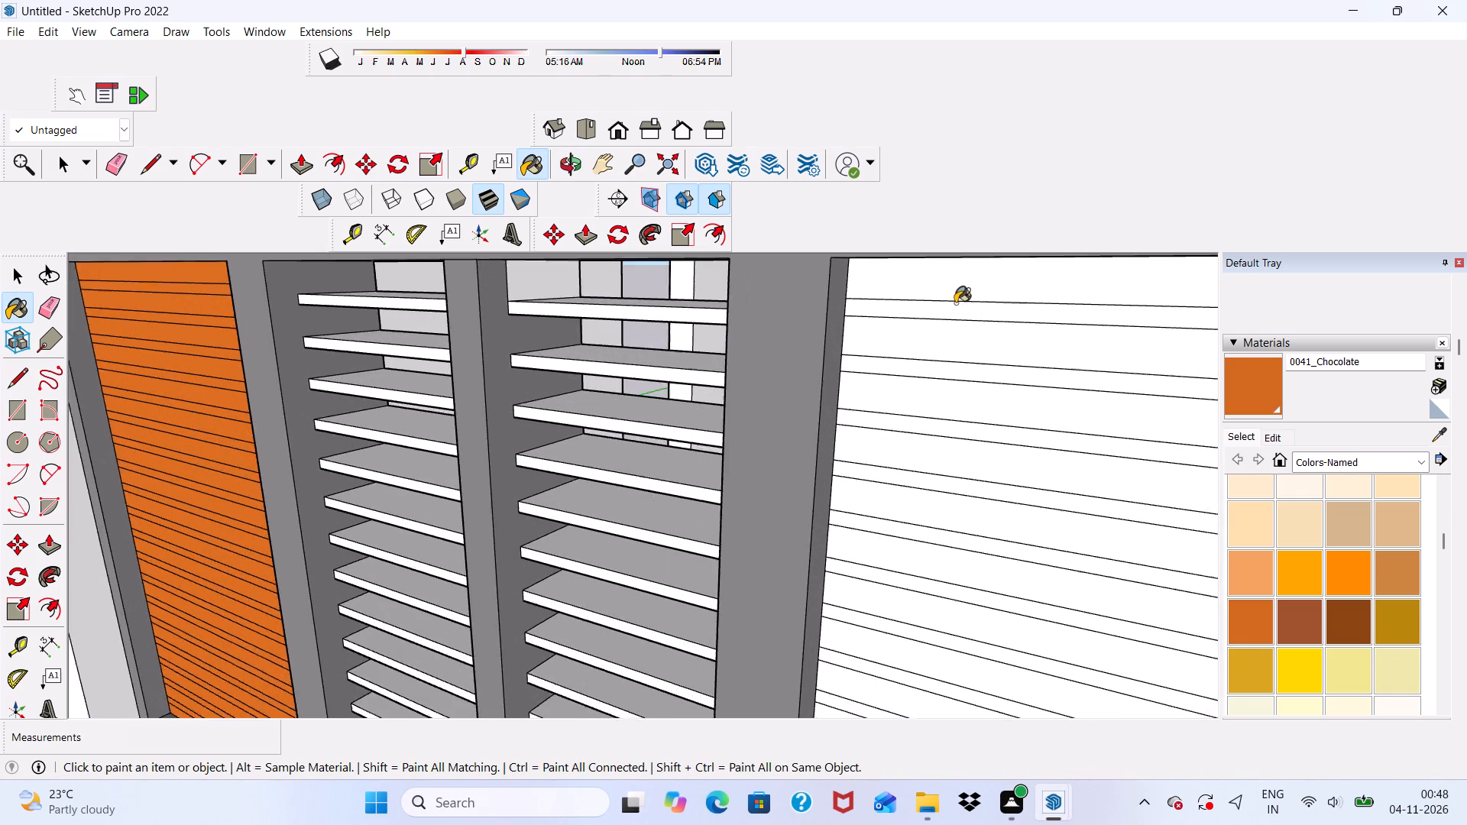
{"action": "scroll", "coordinate": [955, 303], "scroll_direction": "up", "scroll_amount": 3}
{"action": "scroll", "coordinate": [927, 295], "scroll_direction": "down", "scroll_amount": 10}
{"action": "scroll", "coordinate": [967, 302], "scroll_direction": "up", "scroll_amount": 5}
{"action": "scroll", "coordinate": [962, 295], "scroll_direction": "down", "scroll_amount": 1}
{"action": "left_click", "coordinate": [959, 295]}
{"action": "scroll", "coordinate": [942, 325], "scroll_direction": "up", "scroll_amount": 3}
{"action": "left_click", "coordinate": [932, 321]}
{"action": "left_click", "coordinate": [927, 354]}
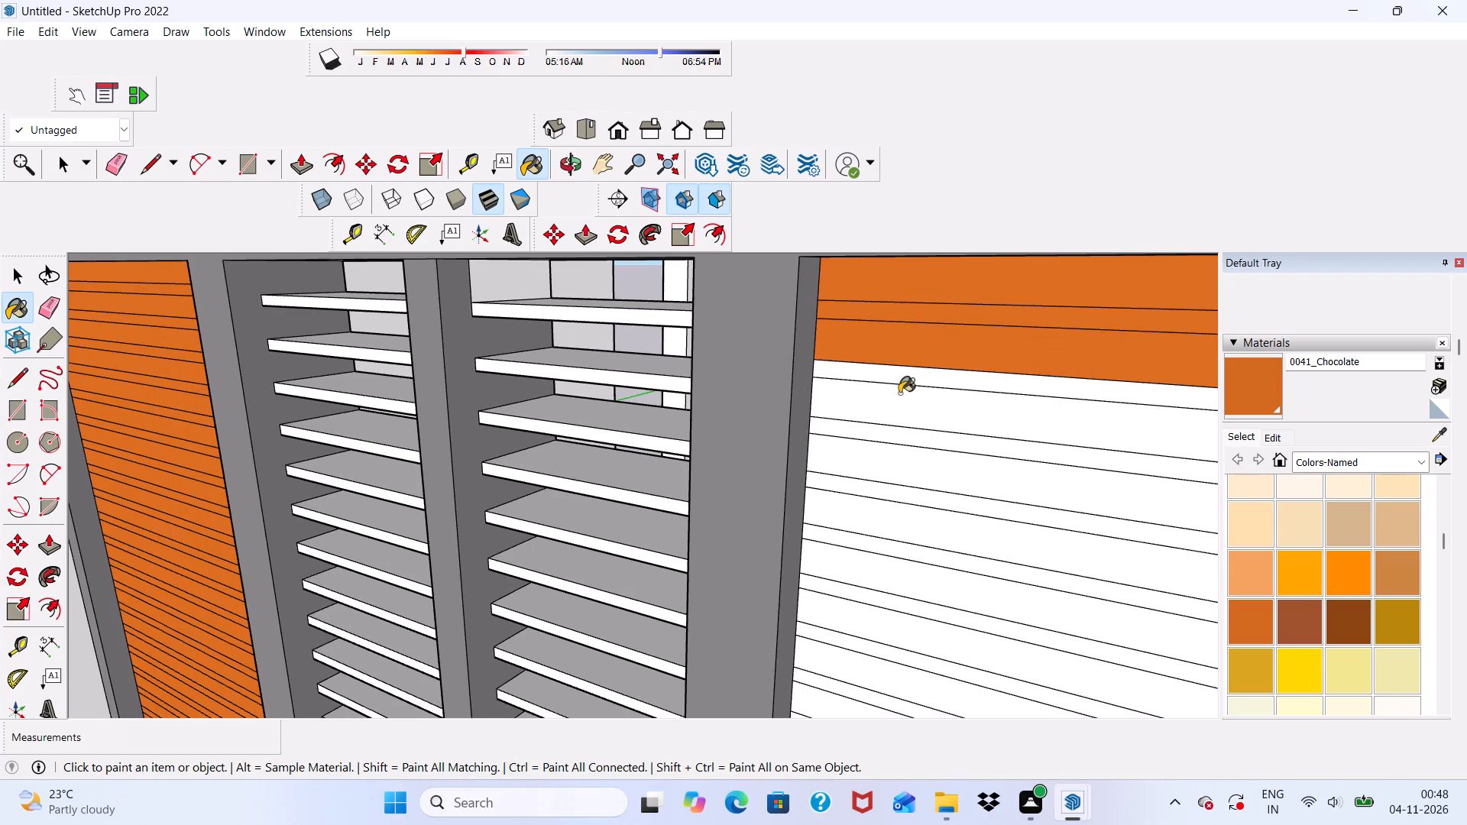
{"action": "left_click", "coordinate": [899, 394]}
{"action": "left_click", "coordinate": [896, 369]}
{"action": "scroll", "coordinate": [902, 432], "scroll_direction": "down", "scroll_amount": 1}
{"action": "left_click", "coordinate": [880, 464]}
{"action": "left_click", "coordinate": [876, 429]}
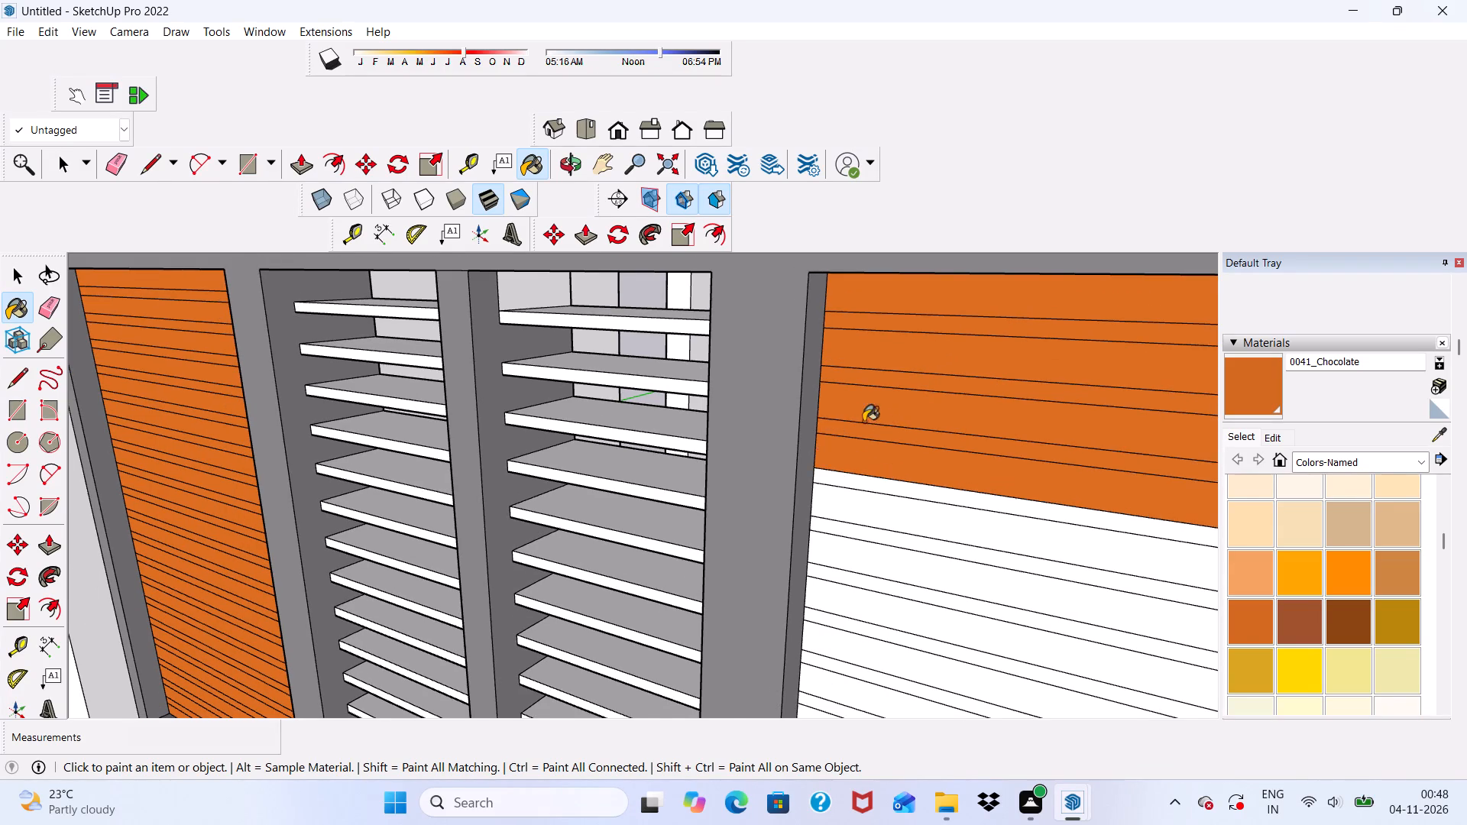
Paint the next slats and strips below the top section of the right-hand wide panel 0041_Chocolate, leaving no white strip between them.
{"action": "scroll", "coordinate": [851, 422], "scroll_direction": "down", "scroll_amount": 5}
{"action": "middle_click_drag", "start_coordinate": [827, 450], "coordinate": [968, 421]}
{"action": "scroll", "coordinate": [967, 421], "scroll_direction": "up", "scroll_amount": 7}
{"action": "scroll", "coordinate": [865, 427], "scroll_direction": "up", "scroll_amount": 1}
{"action": "left_click", "coordinate": [863, 427]}
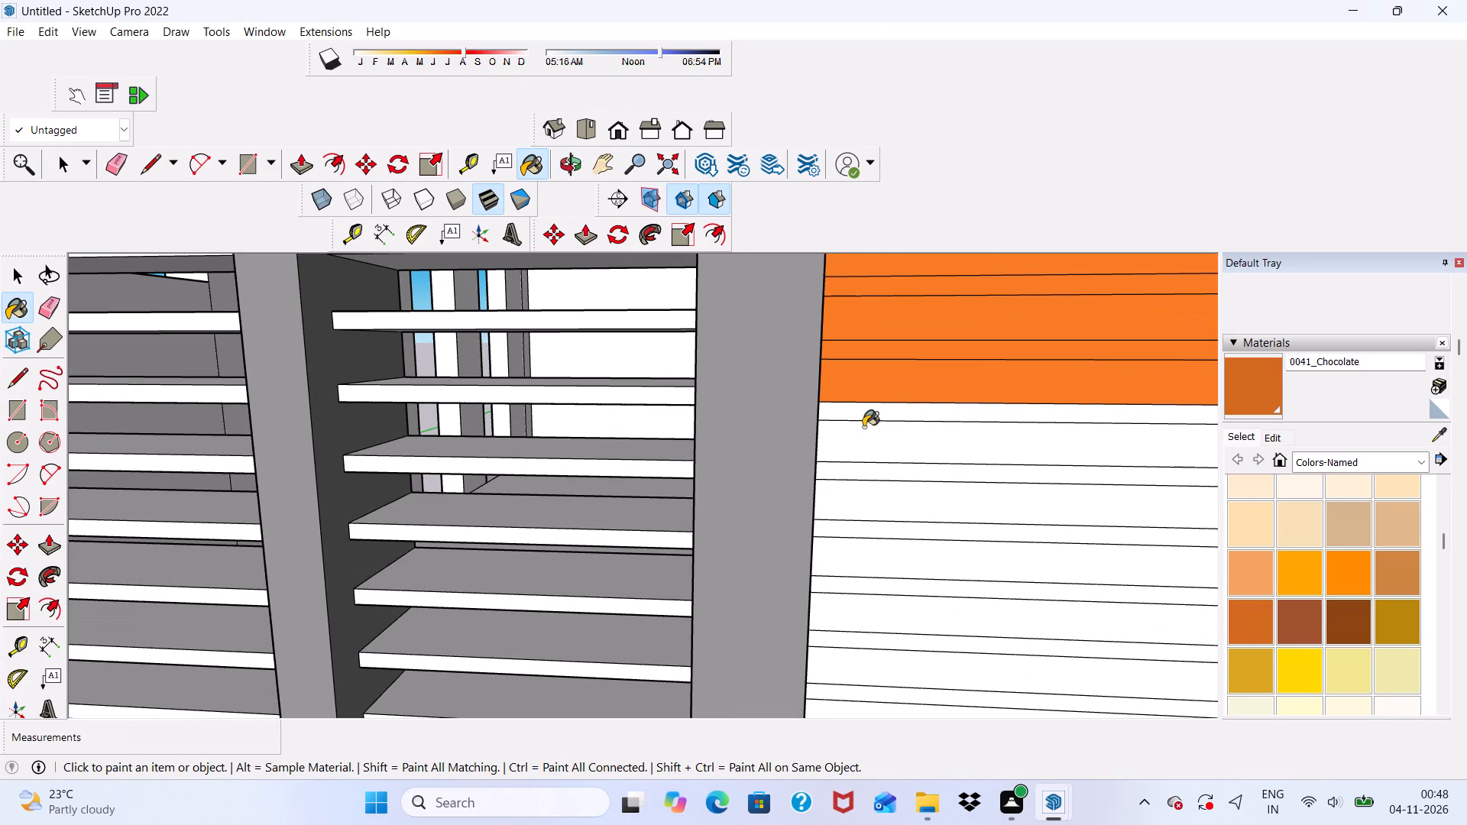
{"action": "left_click", "coordinate": [866, 414]}
{"action": "scroll", "coordinate": [859, 491], "scroll_direction": "up", "scroll_amount": 2}
{"action": "left_click", "coordinate": [857, 485]}
{"action": "left_click", "coordinate": [858, 479]}
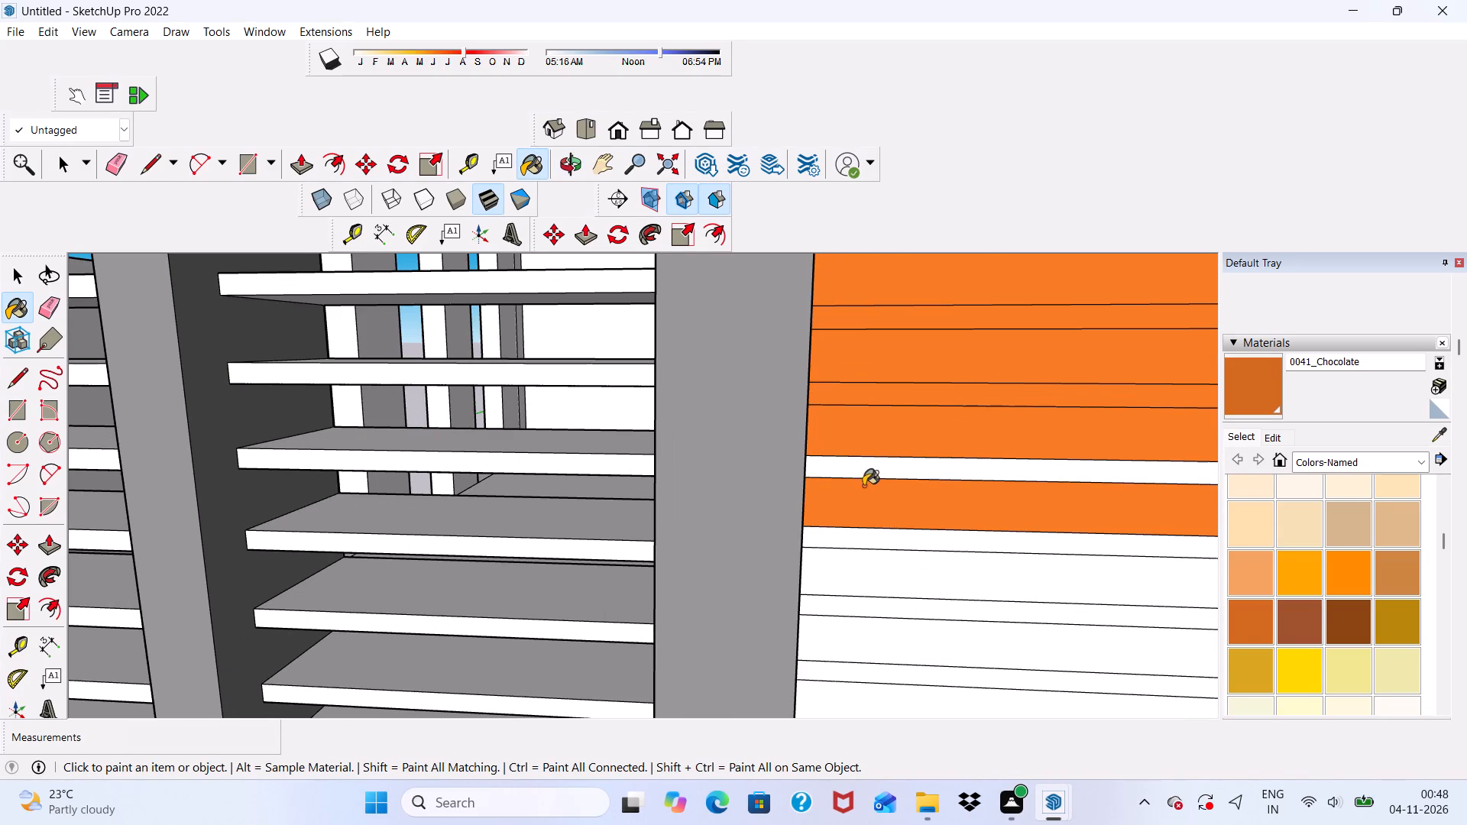
{"action": "left_click", "coordinate": [865, 477]}
{"action": "left_click", "coordinate": [840, 558]}
{"action": "left_click", "coordinate": [845, 535]}
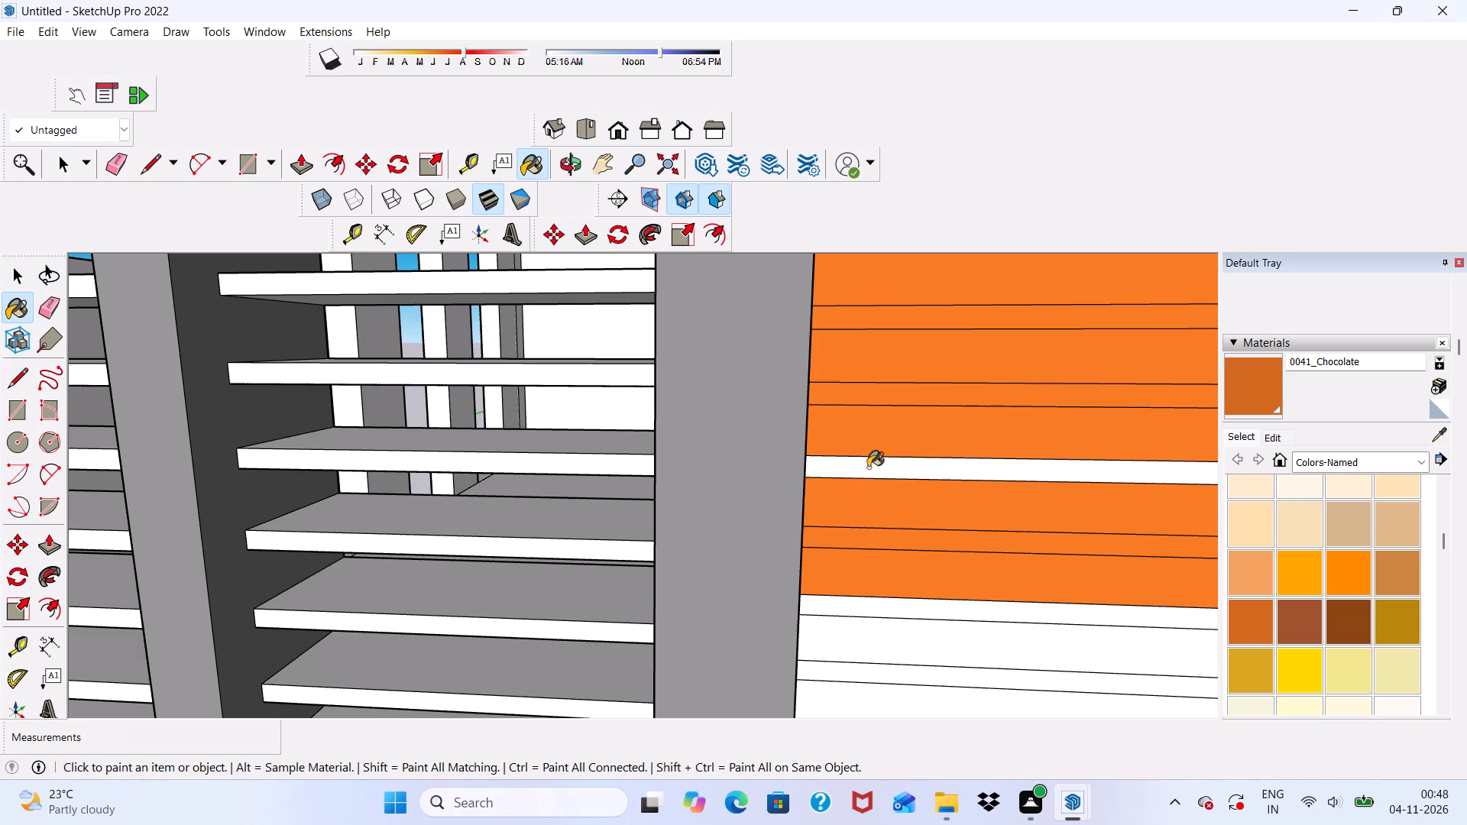
{"action": "left_click", "coordinate": [871, 464]}
Paint the upper-middle slats and strips of the right-hand wide panel 0041_Chocolate, continuing down from the painted area.
{"action": "scroll", "coordinate": [678, 555], "scroll_direction": "down", "scroll_amount": 4}
{"action": "middle_click_drag", "start_coordinate": [811, 642], "coordinate": [694, 582]}
{"action": "scroll", "coordinate": [729, 627], "scroll_direction": "up", "scroll_amount": 5}
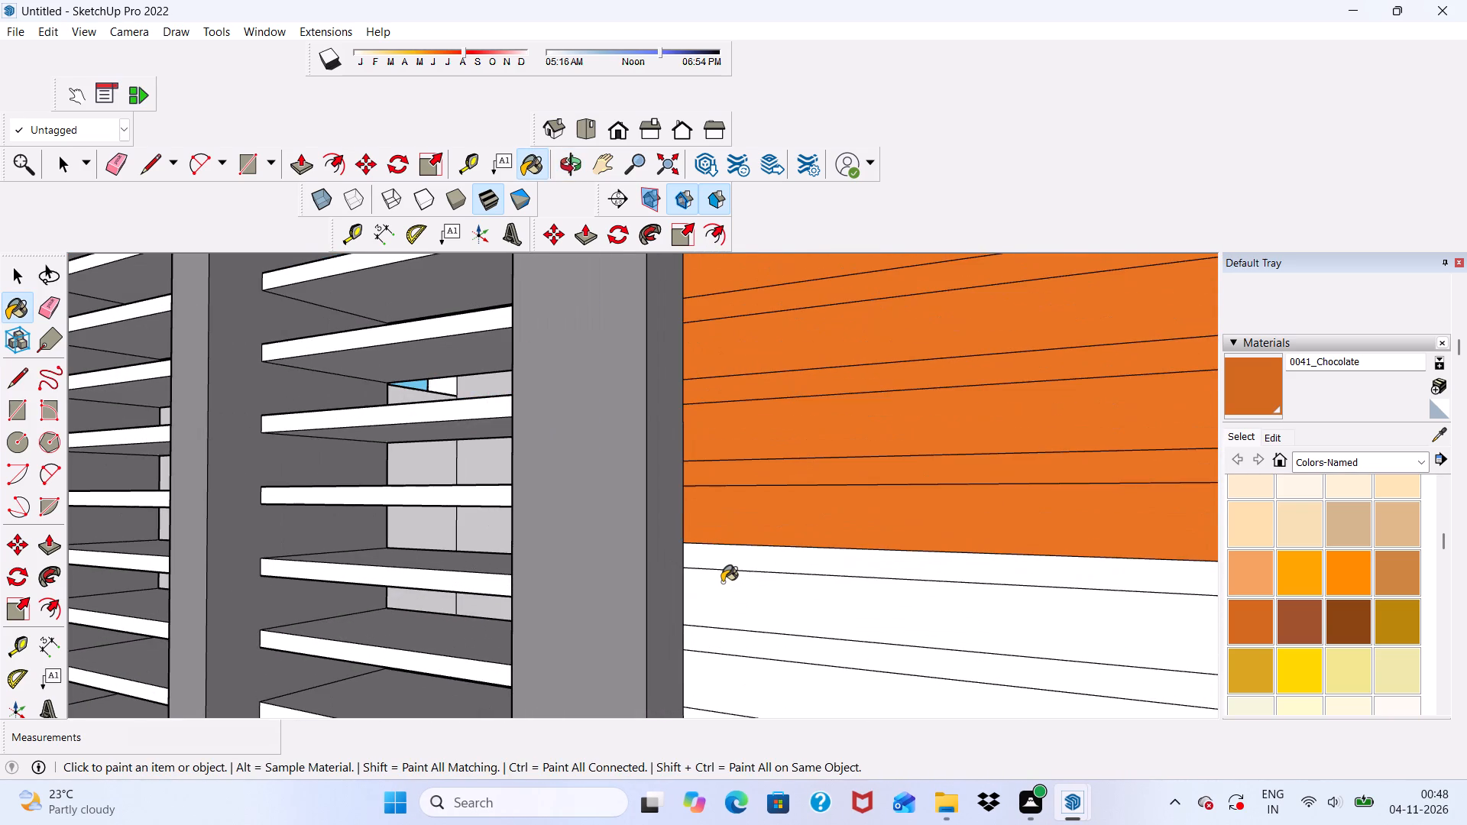
{"action": "left_click", "coordinate": [722, 582]}
{"action": "left_click", "coordinate": [724, 558]}
{"action": "left_click", "coordinate": [730, 669]}
{"action": "left_click", "coordinate": [733, 647]}
{"action": "scroll", "coordinate": [728, 489], "scroll_direction": "down", "scroll_amount": 4}
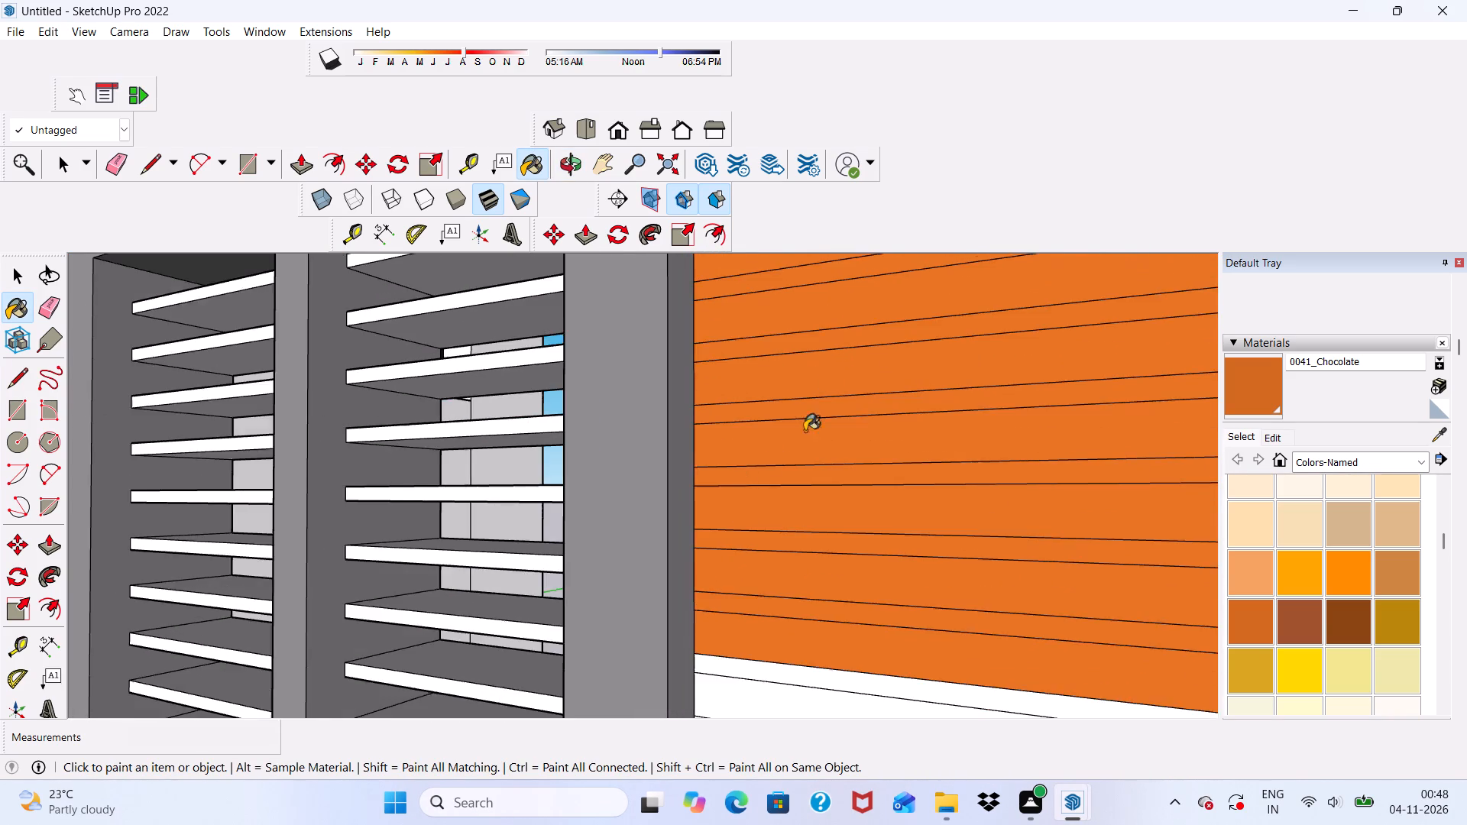
{"action": "scroll", "coordinate": [811, 302], "scroll_direction": "down", "scroll_amount": 4}
{"action": "scroll", "coordinate": [821, 567], "scroll_direction": "up", "scroll_amount": 6}
{"action": "left_click", "coordinate": [748, 530]}
{"action": "left_click", "coordinate": [750, 561]}
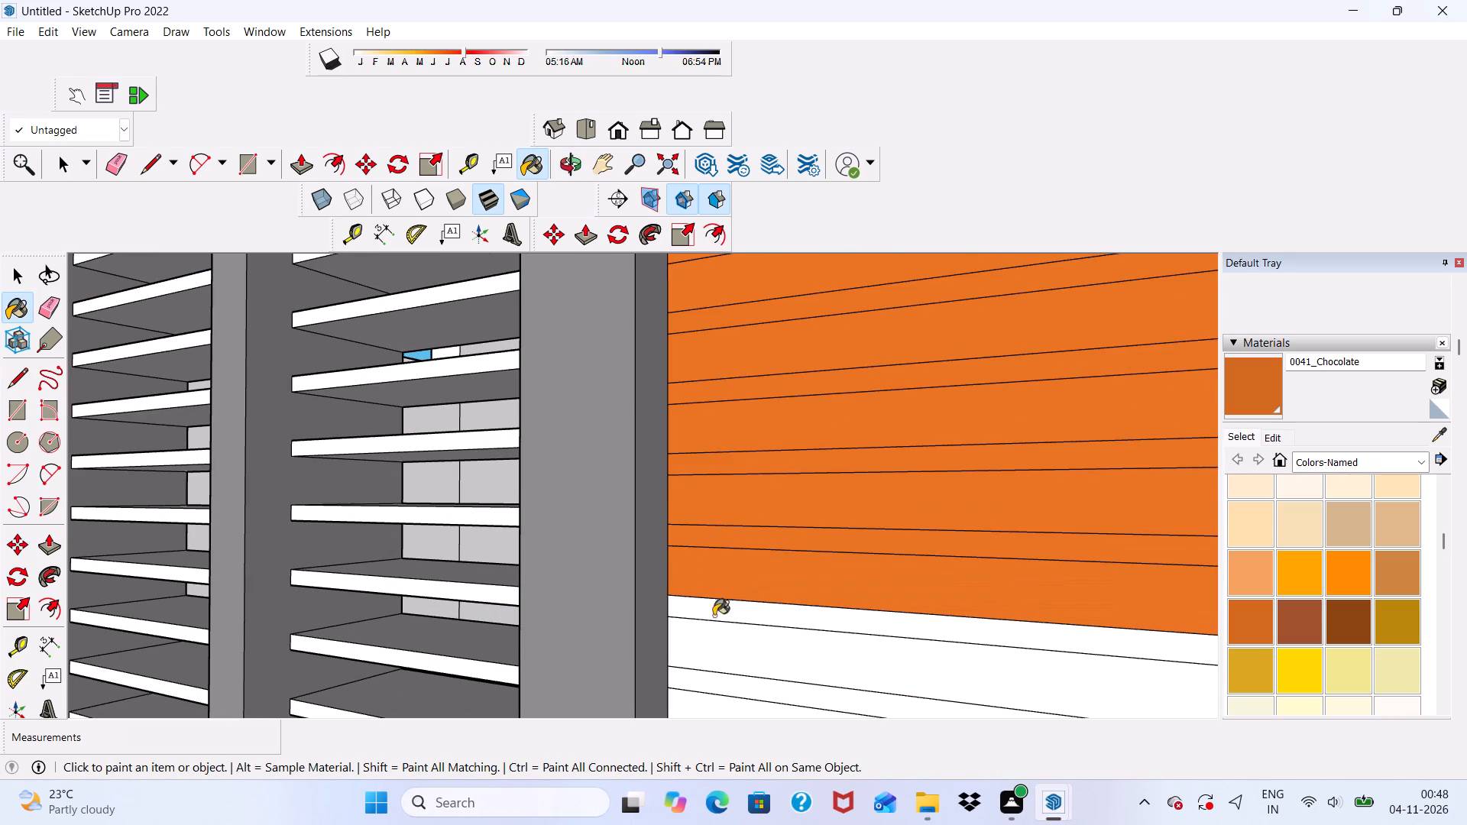
{"action": "left_click", "coordinate": [714, 614]}
{"action": "left_click", "coordinate": [720, 635]}
Paint the middle slats and strips of the right-hand wide panel 0041_Chocolate, continuing down from the painted area.
{"action": "scroll", "coordinate": [734, 483], "scroll_direction": "down", "scroll_amount": 11}
{"action": "scroll", "coordinate": [816, 576], "scroll_direction": "up", "scroll_amount": 8}
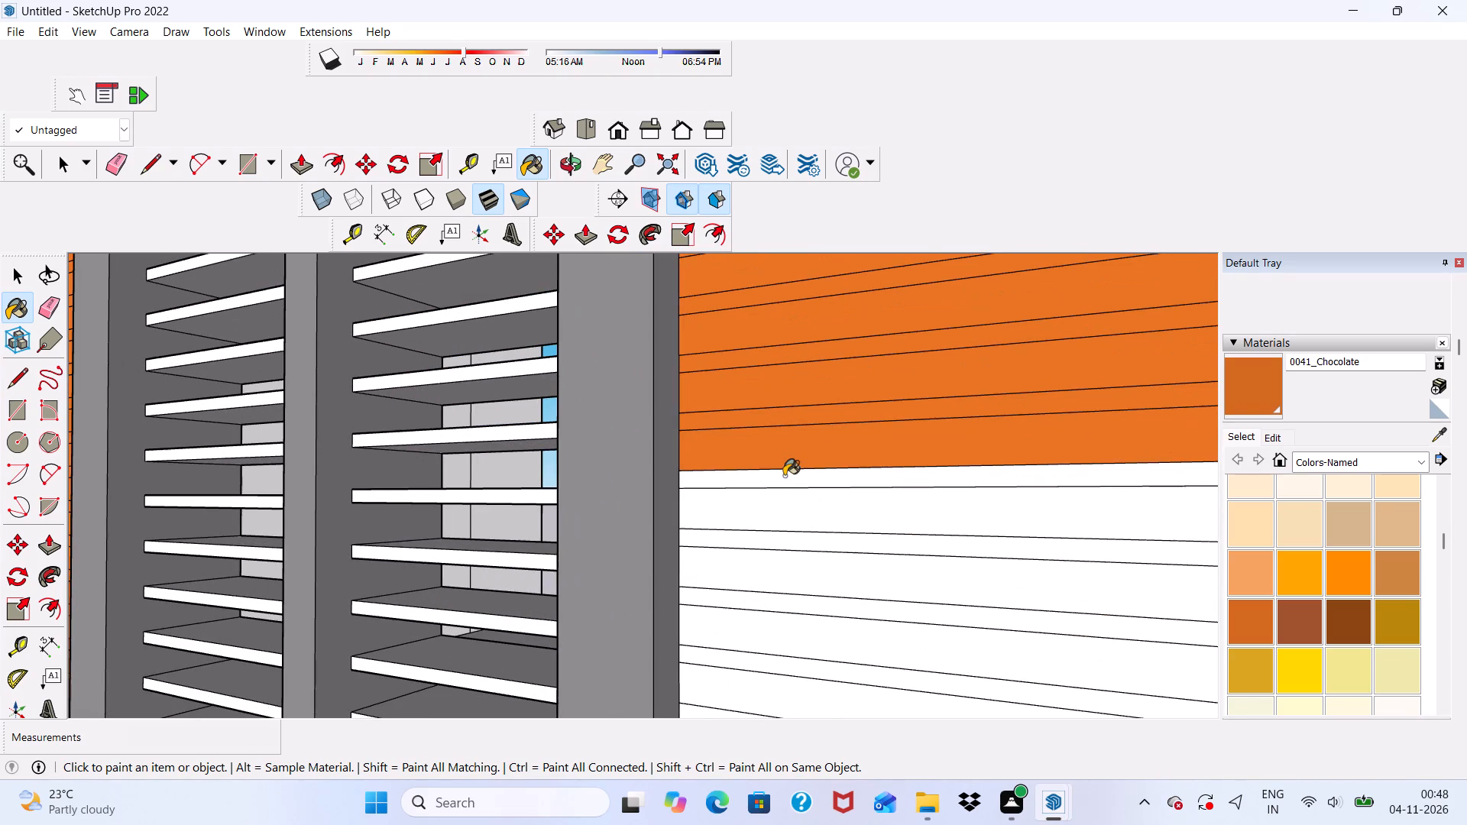
{"action": "left_click", "coordinate": [784, 476]}
{"action": "left_click", "coordinate": [772, 518]}
{"action": "left_click", "coordinate": [751, 573]}
{"action": "left_click", "coordinate": [751, 550]}
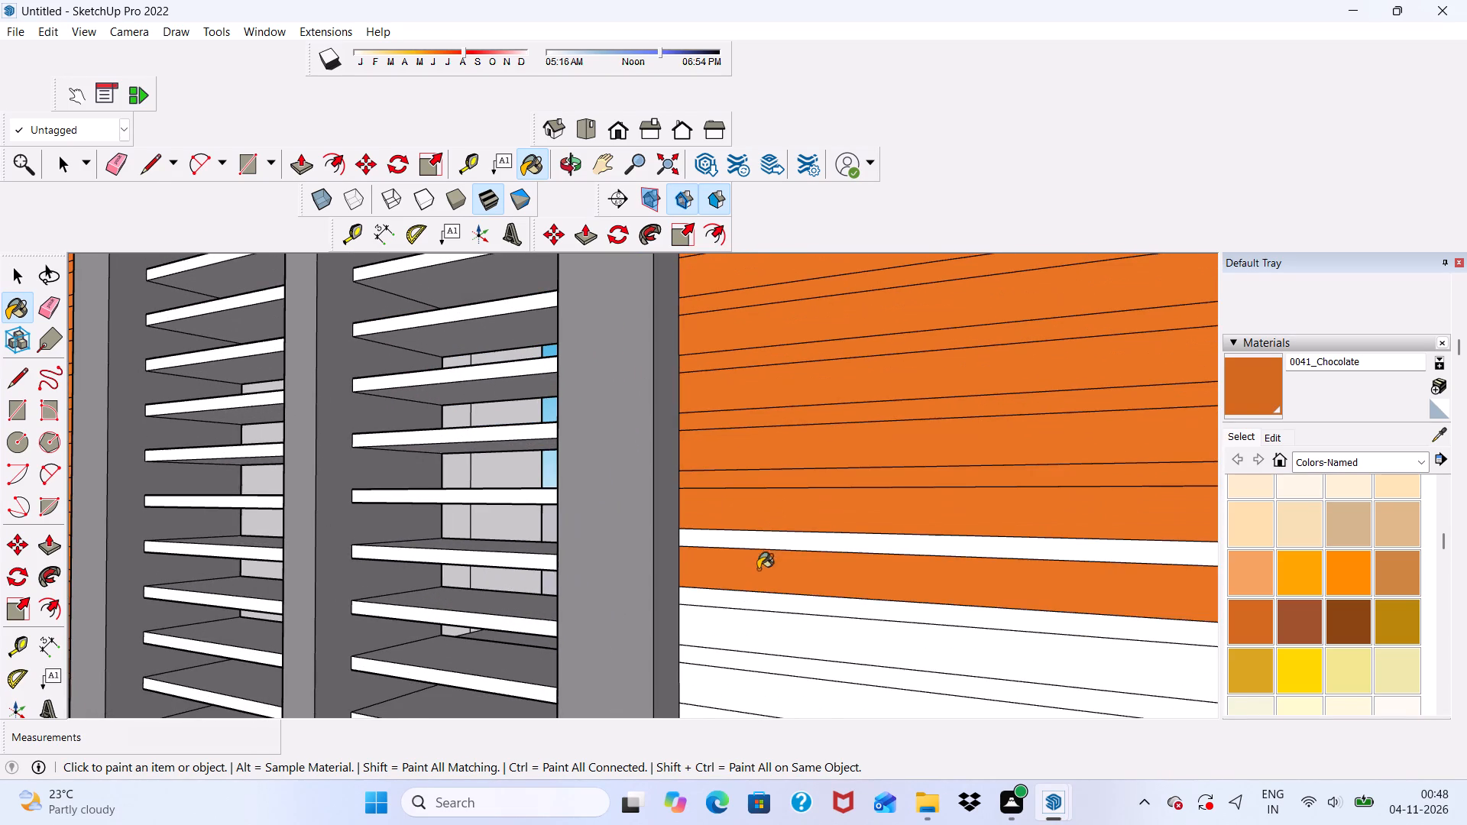
{"action": "left_click", "coordinate": [763, 543]}
{"action": "scroll", "coordinate": [763, 609], "scroll_direction": "down", "scroll_amount": 3}
{"action": "scroll", "coordinate": [759, 658], "scroll_direction": "up", "scroll_amount": 3}
{"action": "left_click", "coordinate": [759, 652]}
{"action": "left_click", "coordinate": [760, 605]}
{"action": "left_click_drag", "start_coordinate": [769, 589], "coordinate": [777, 594]}
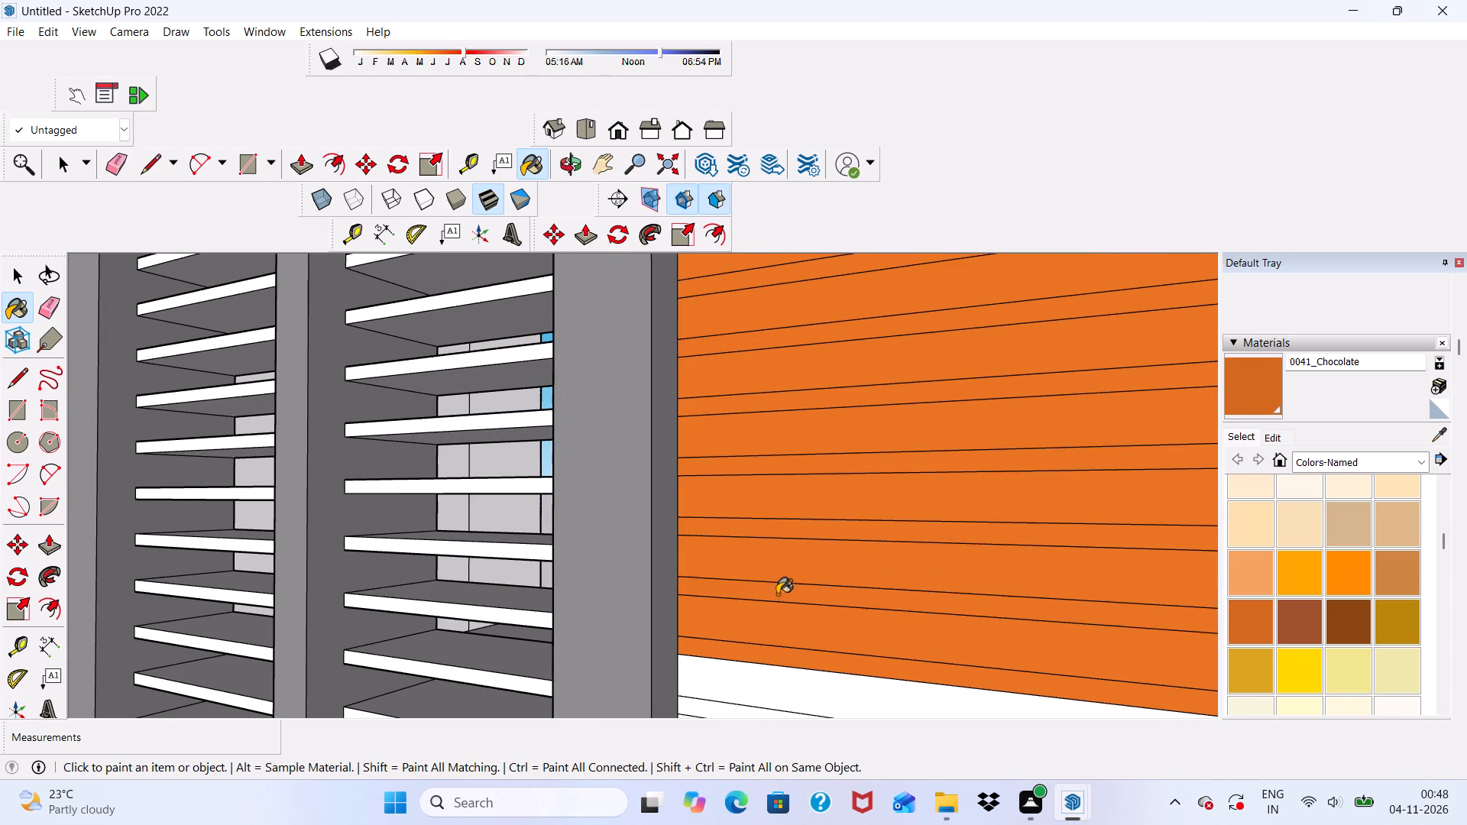
Paint the bottom slats and strips of the right-hand wide panel 0041_Chocolate, working up from the lower frame.
{"action": "scroll", "coordinate": [763, 584], "scroll_direction": "down", "scroll_amount": 12}
{"action": "scroll", "coordinate": [782, 654], "scroll_direction": "up", "scroll_amount": 4}
{"action": "scroll", "coordinate": [766, 547], "scroll_direction": "down", "scroll_amount": 5}
{"action": "scroll", "coordinate": [766, 700], "scroll_direction": "up", "scroll_amount": 5}
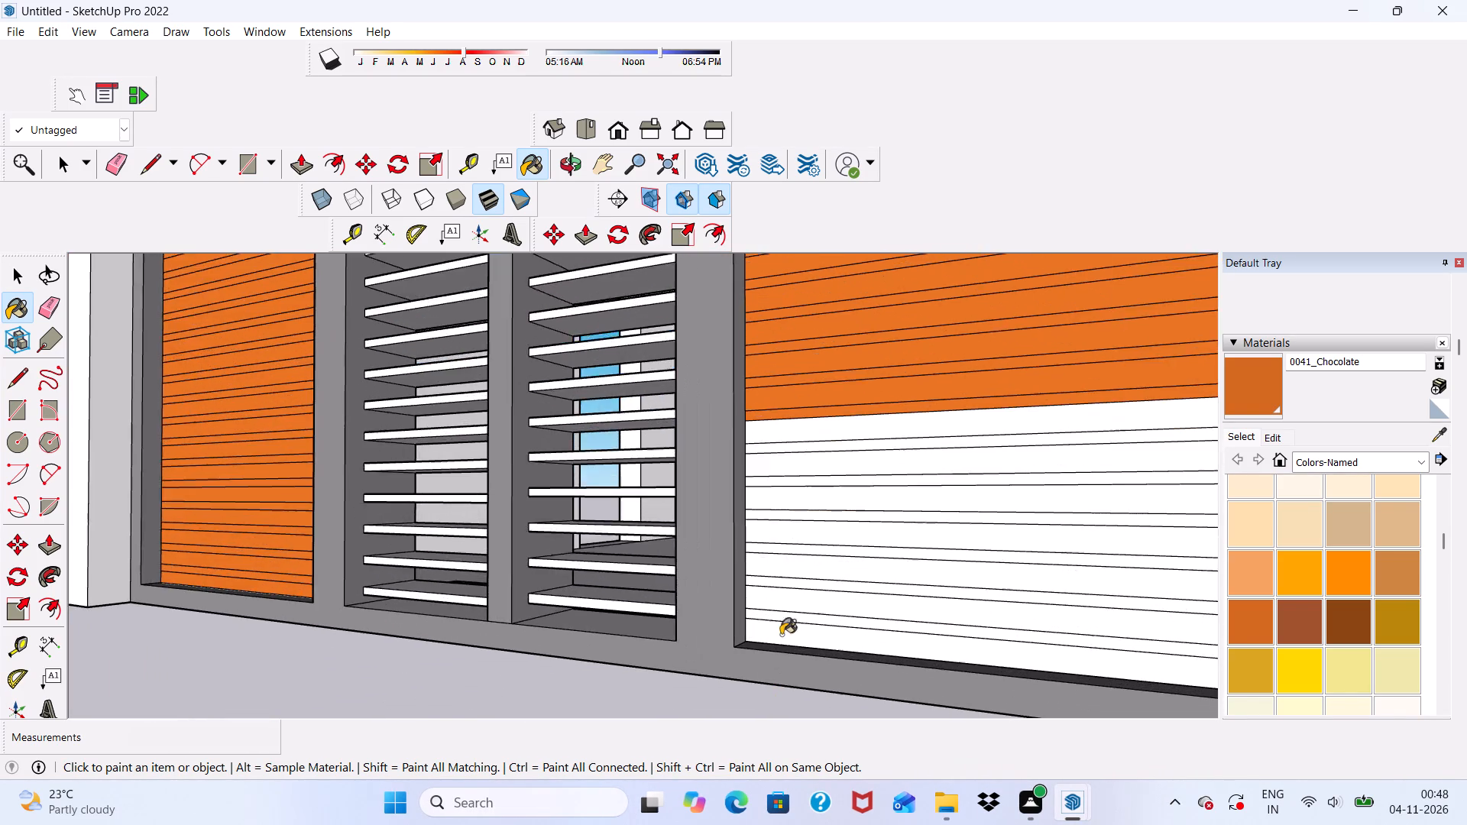
{"action": "scroll", "coordinate": [781, 635], "scroll_direction": "up", "scroll_amount": 4}
{"action": "left_click", "coordinate": [780, 636]}
{"action": "left_click", "coordinate": [780, 620]}
{"action": "left_click", "coordinate": [780, 607]}
{"action": "left_click", "coordinate": [781, 578]}
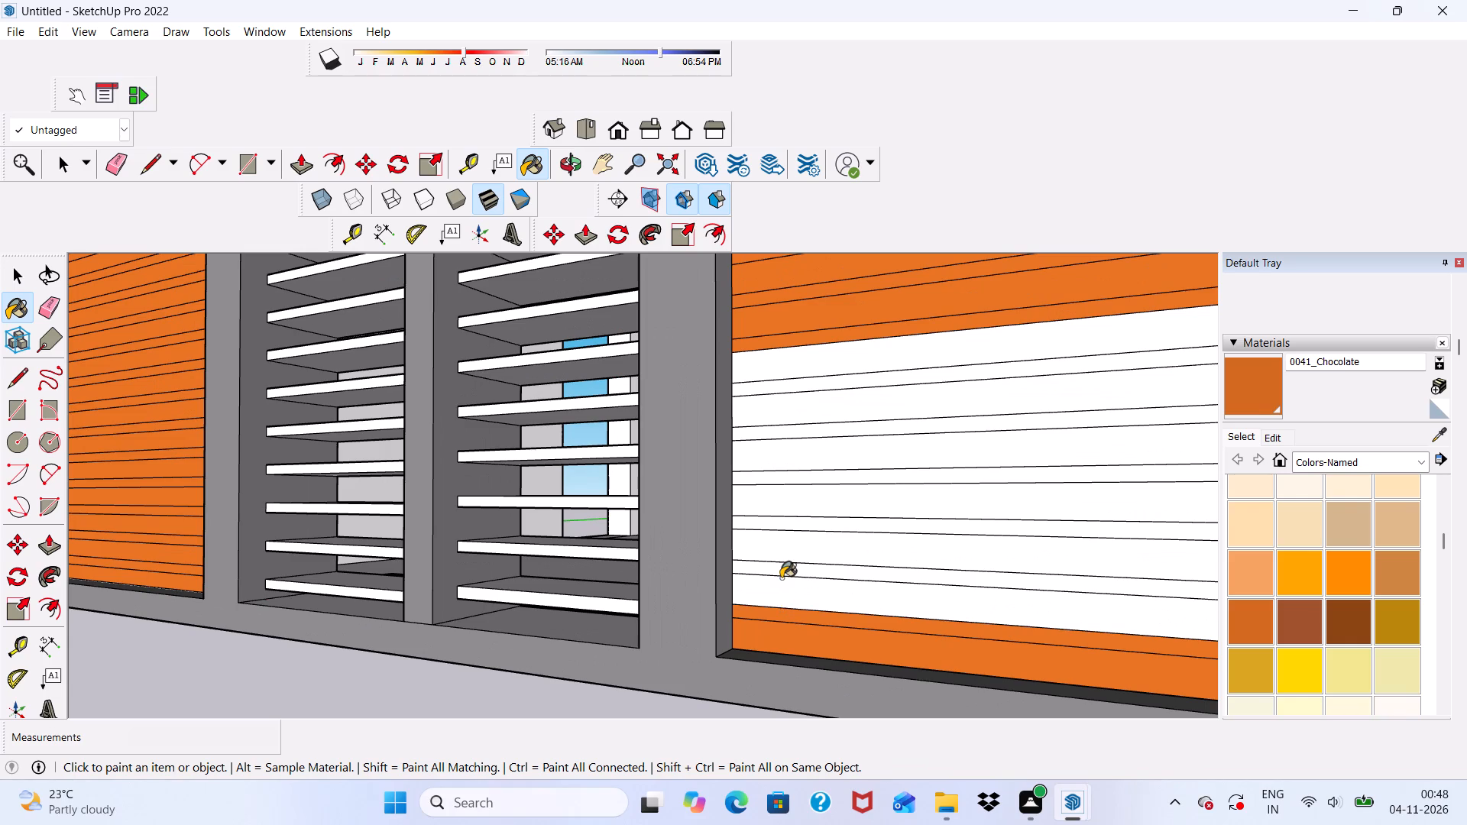
{"action": "left_click", "coordinate": [785, 560]}
{"action": "left_click", "coordinate": [790, 568]}
{"action": "left_click", "coordinate": [792, 552]}
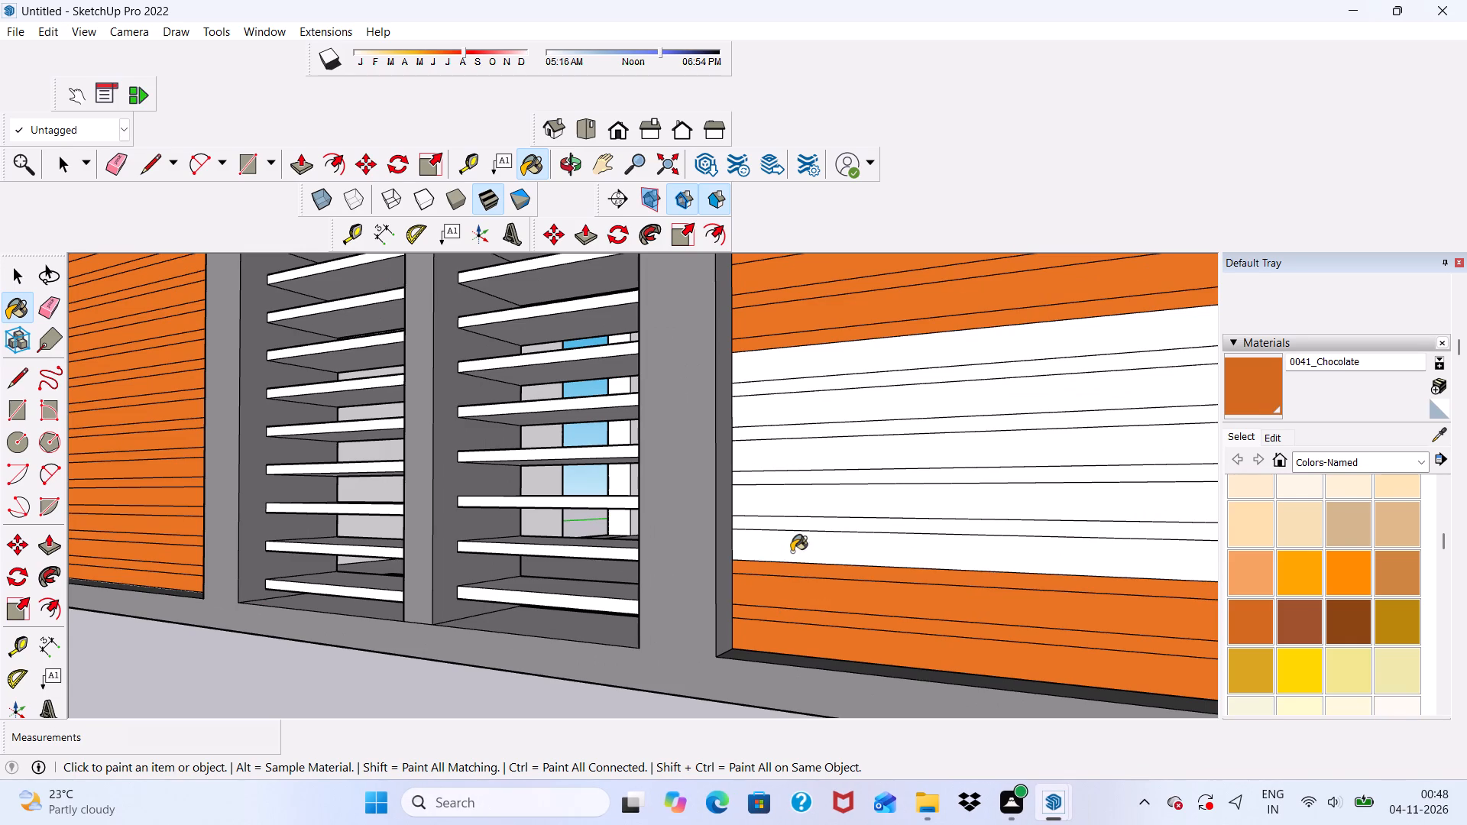
Paint the remaining white bands in the lower half of the right-hand wide panel 0041_Chocolate.
{"action": "left_click", "coordinate": [798, 522]}
{"action": "left_click", "coordinate": [806, 514]}
{"action": "left_click_drag", "start_coordinate": [818, 464], "coordinate": [824, 474]}
{"action": "left_click", "coordinate": [815, 454]}
{"action": "left_click", "coordinate": [813, 425]}
{"action": "left_click", "coordinate": [821, 403]}
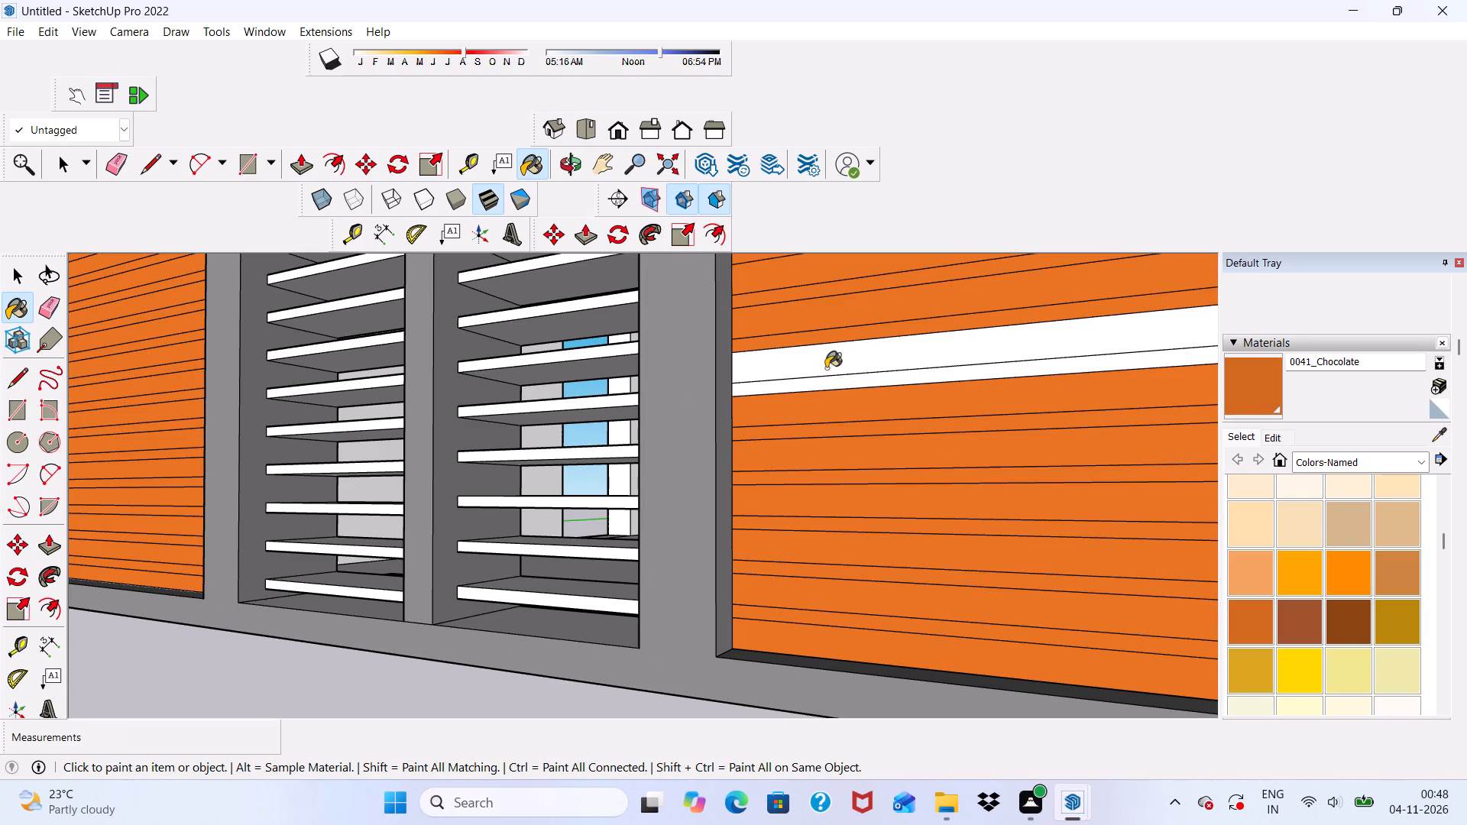
{"action": "left_click", "coordinate": [826, 368]}
{"action": "left_click_drag", "start_coordinate": [807, 386], "coordinate": [814, 389]}
Paint the upper faces of the lowest three slats in the left-hand louvre opening 0134_DimGray.
{"action": "scroll", "coordinate": [818, 408], "scroll_direction": "down", "scroll_amount": 3}
{"action": "middle_click_drag", "start_coordinate": [871, 495], "coordinate": [1129, 480]}
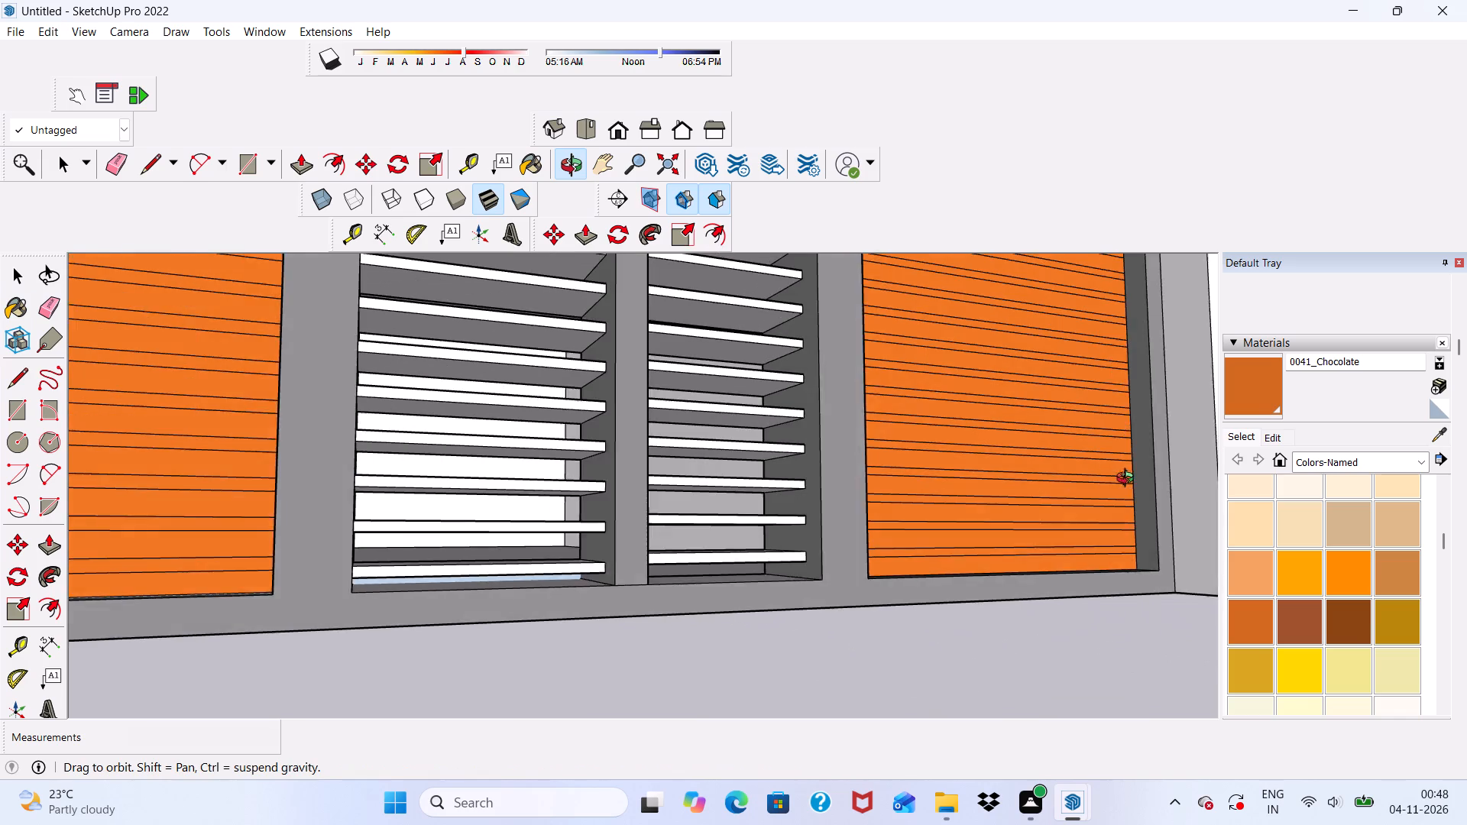
{"action": "middle_click_drag", "start_coordinate": [1129, 480], "coordinate": [1138, 480]}
{"action": "scroll", "coordinate": [1083, 445], "scroll_direction": "up", "scroll_amount": 1}
{"action": "scroll", "coordinate": [973, 462], "scroll_direction": "down", "scroll_amount": 9}
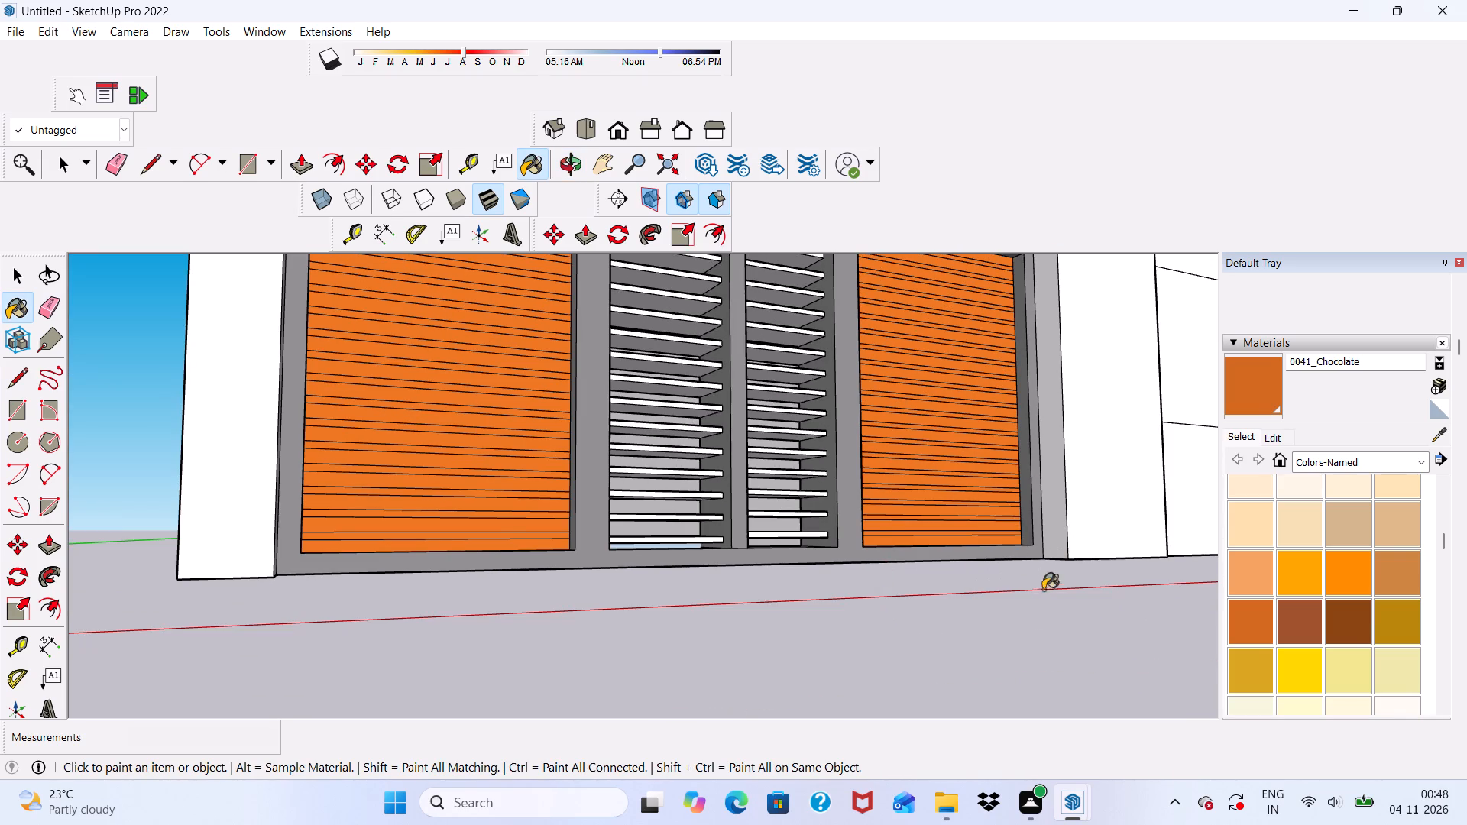
{"action": "scroll", "coordinate": [1314, 544], "scroll_direction": "up", "scroll_amount": 1}
{"action": "scroll", "coordinate": [1317, 545], "scroll_direction": "down", "scroll_amount": 9}
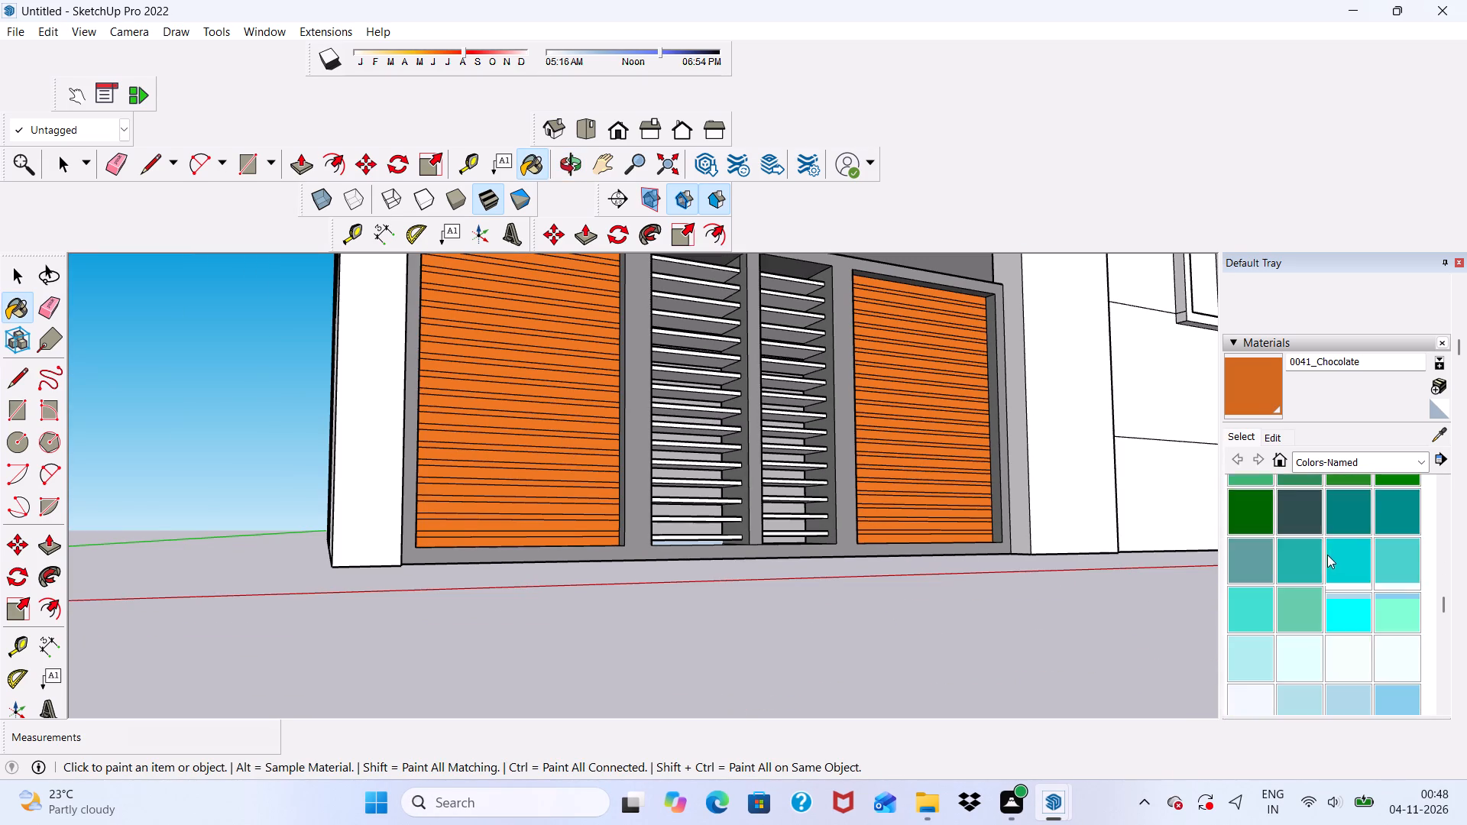
{"action": "scroll", "coordinate": [1327, 555], "scroll_direction": "down", "scroll_amount": 8}
{"action": "scroll", "coordinate": [1331, 560], "scroll_direction": "up", "scroll_amount": 2}
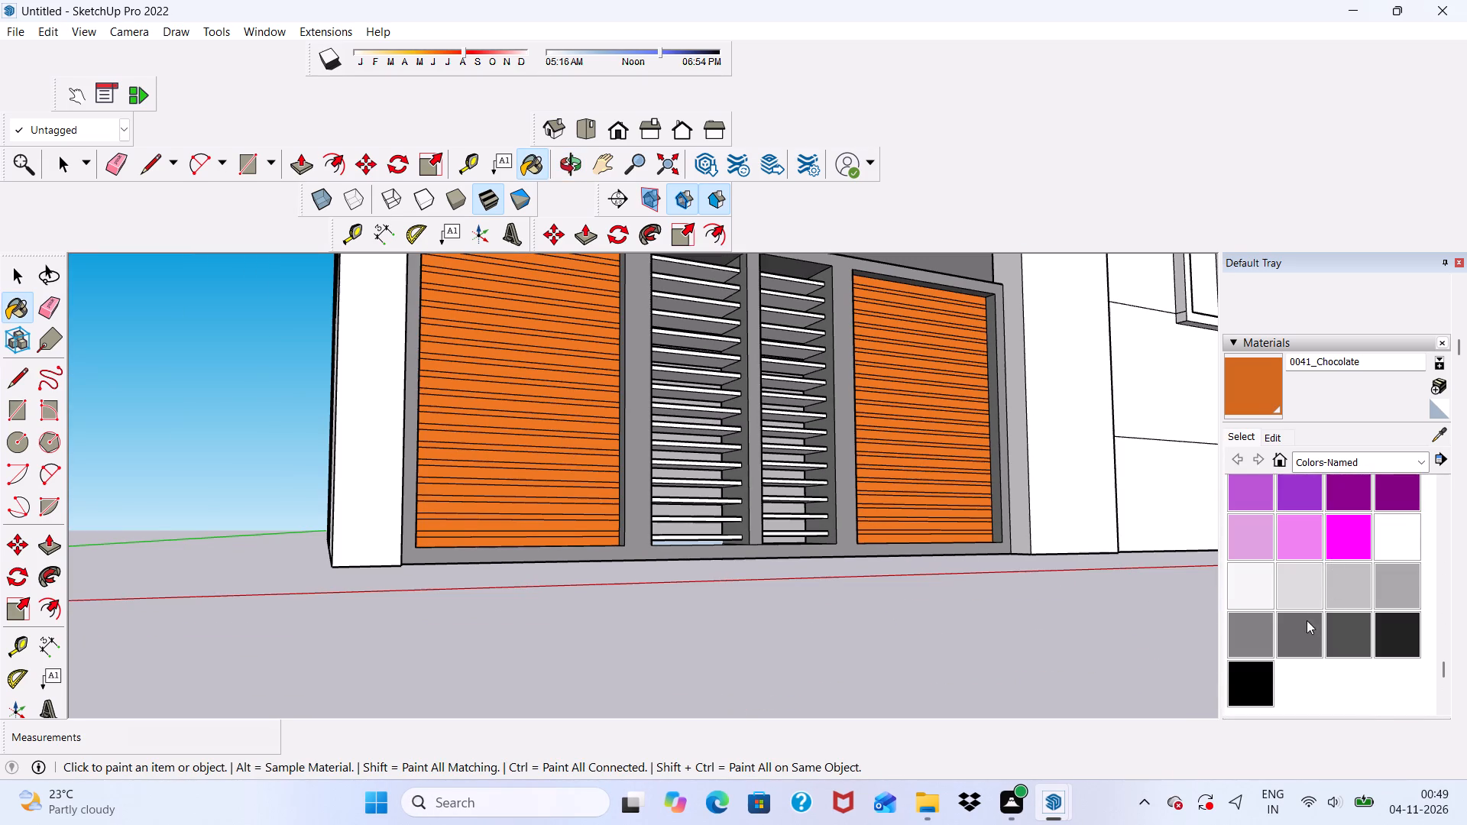
{"action": "left_click", "coordinate": [1249, 633]}
{"action": "left_click", "coordinate": [1285, 635]}
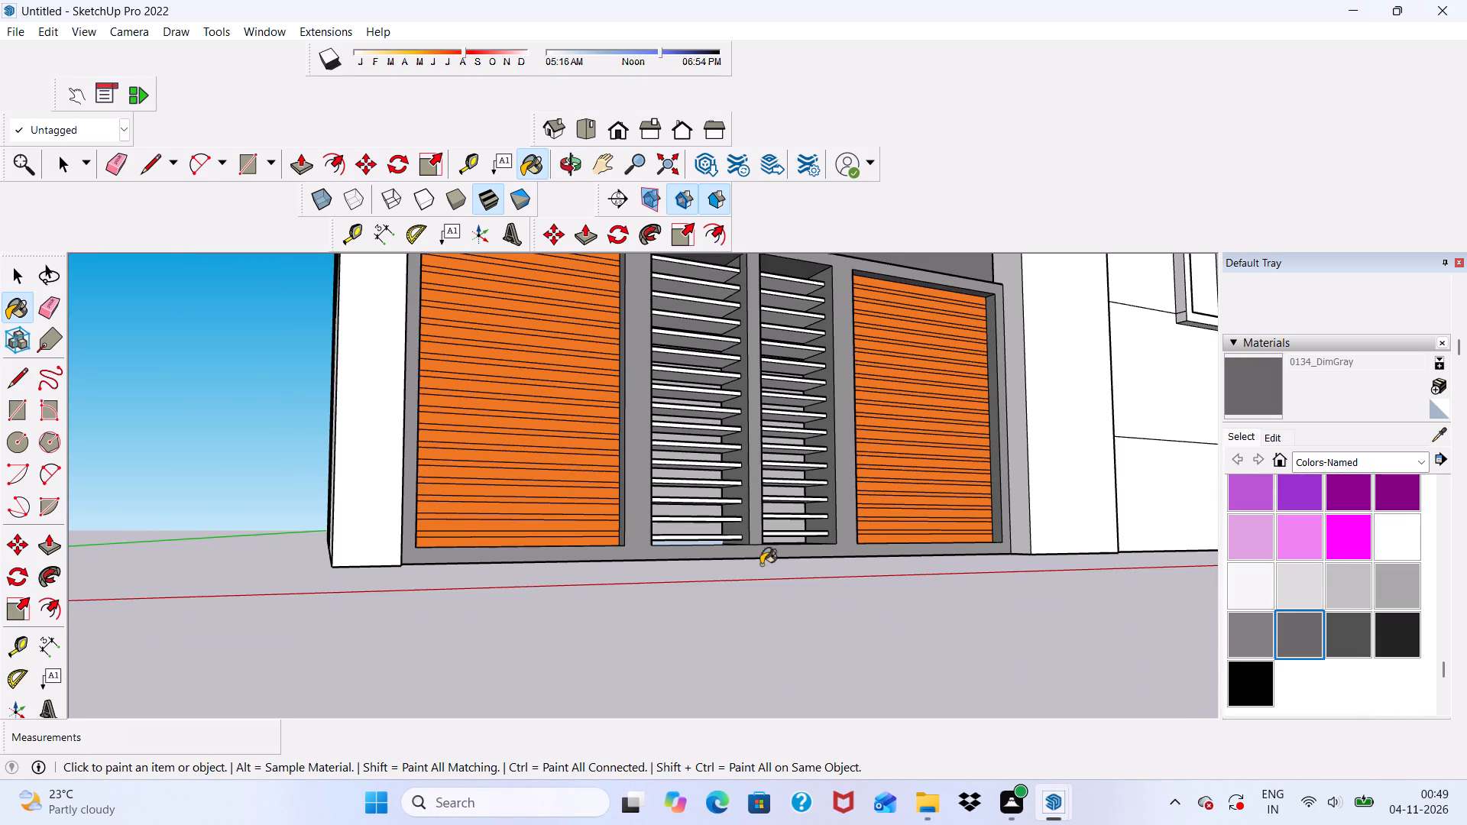
{"action": "scroll", "coordinate": [708, 525], "scroll_direction": "up", "scroll_amount": 4}
{"action": "middle_click_drag", "start_coordinate": [674, 557], "coordinate": [586, 703]}
{"action": "scroll", "coordinate": [646, 396], "scroll_direction": "down", "scroll_amount": 3}
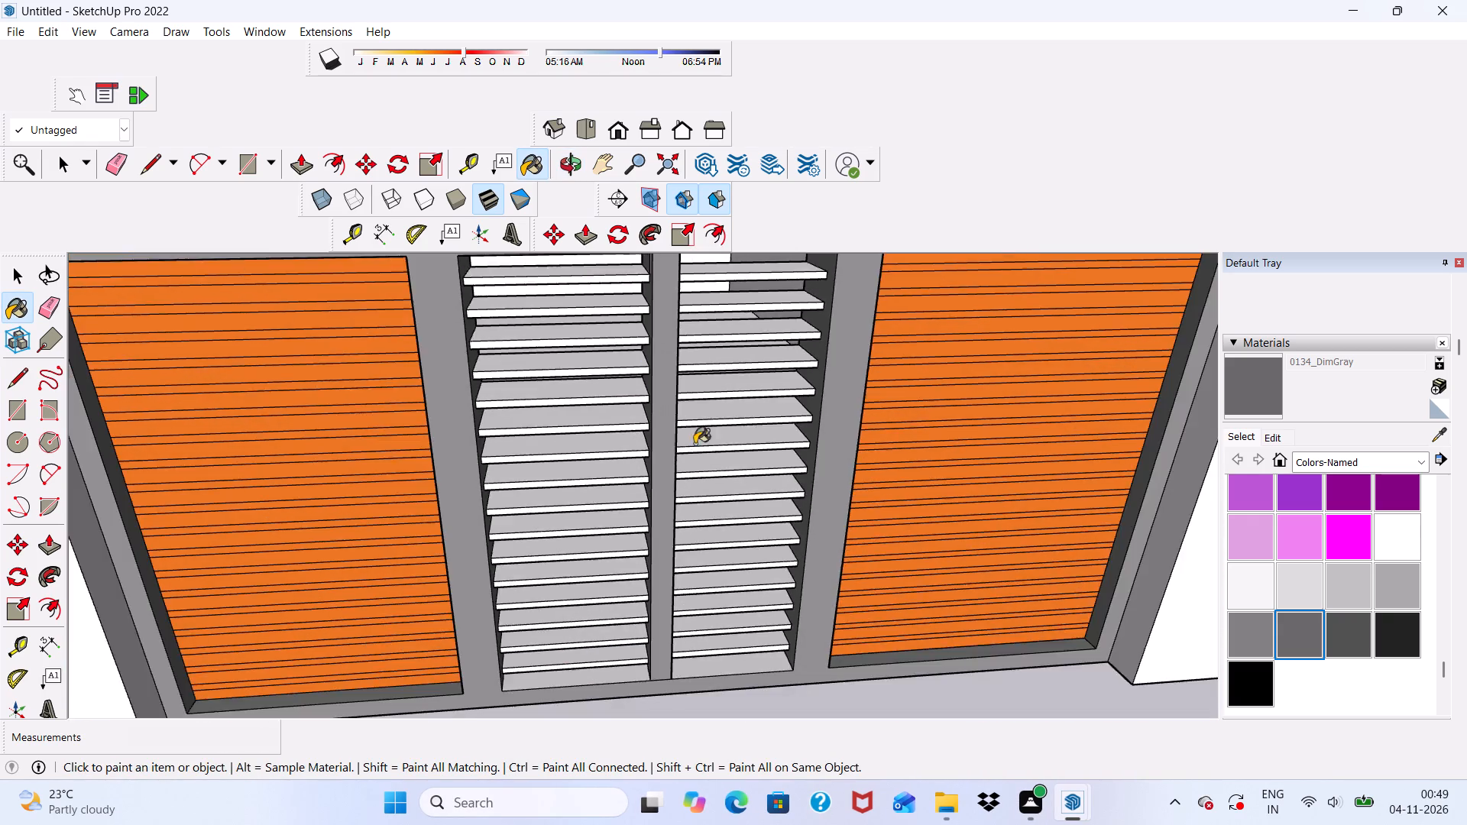
{"action": "scroll", "coordinate": [695, 444], "scroll_direction": "down", "scroll_amount": 4}
{"action": "scroll", "coordinate": [602, 684], "scroll_direction": "up", "scroll_amount": 6}
{"action": "scroll", "coordinate": [594, 652], "scroll_direction": "down", "scroll_amount": 1}
{"action": "scroll", "coordinate": [594, 646], "scroll_direction": "up", "scroll_amount": 7}
{"action": "left_click", "coordinate": [581, 568]}
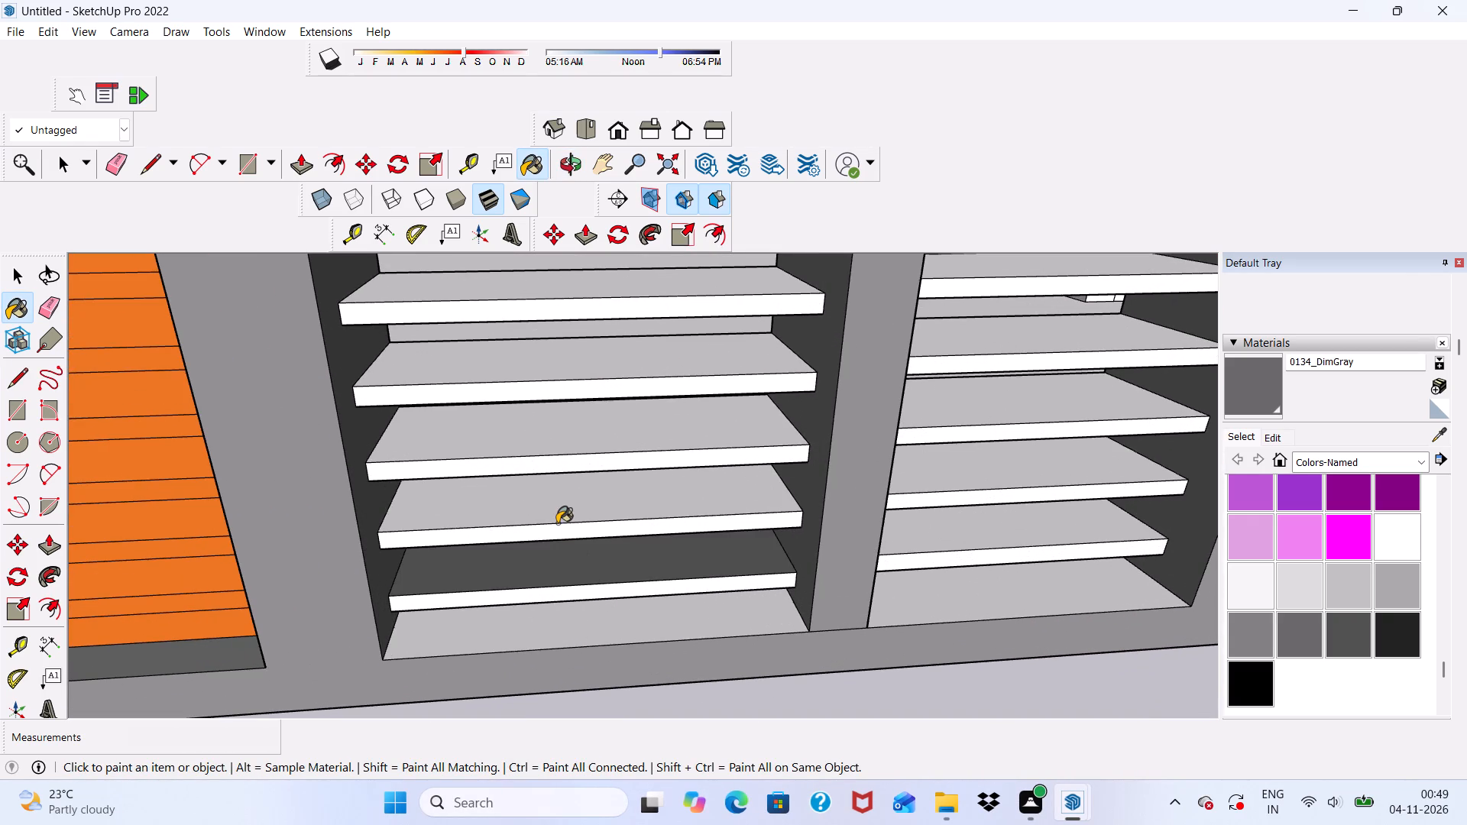
{"action": "left_click", "coordinate": [557, 523]}
{"action": "scroll", "coordinate": [555, 438], "scroll_direction": "up", "scroll_amount": 2}
{"action": "left_click", "coordinate": [550, 413]}
{"action": "left_click", "coordinate": [536, 519]}
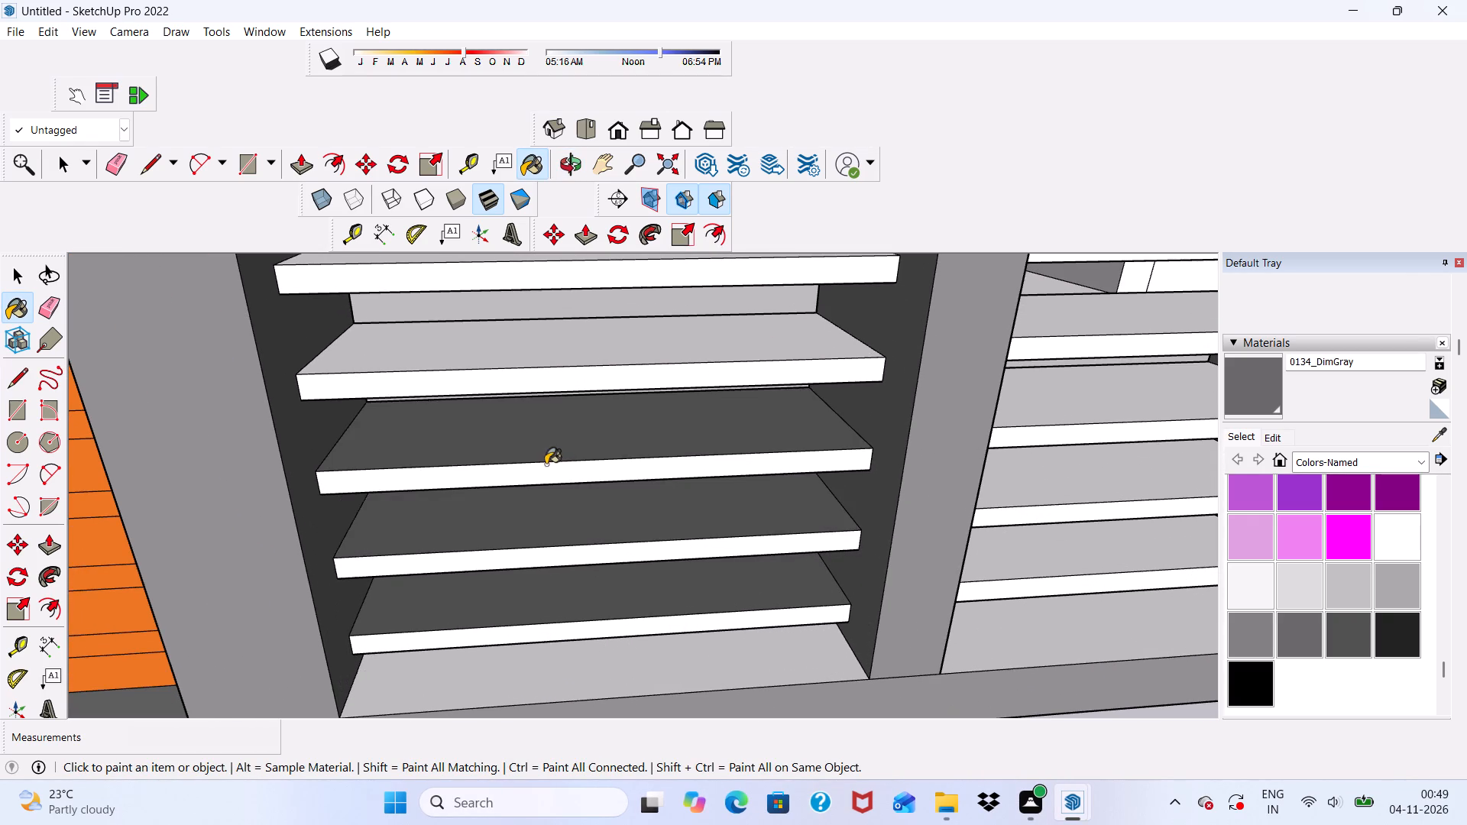
Paint the front edges of the lowest slats in the left-hand louvre opening 0134_DimGray.
{"action": "left_click", "coordinate": [546, 472]}
{"action": "scroll", "coordinate": [562, 478], "scroll_direction": "down", "scroll_amount": 3}
{"action": "middle_click_drag", "start_coordinate": [639, 542], "coordinate": [576, 403]}
{"action": "scroll", "coordinate": [570, 516], "scroll_direction": "up", "scroll_amount": 4}
{"action": "left_click_drag", "start_coordinate": [572, 503], "coordinate": [572, 510]}
{"action": "left_click", "coordinate": [546, 613]}
{"action": "scroll", "coordinate": [539, 581], "scroll_direction": "down", "scroll_amount": 4}
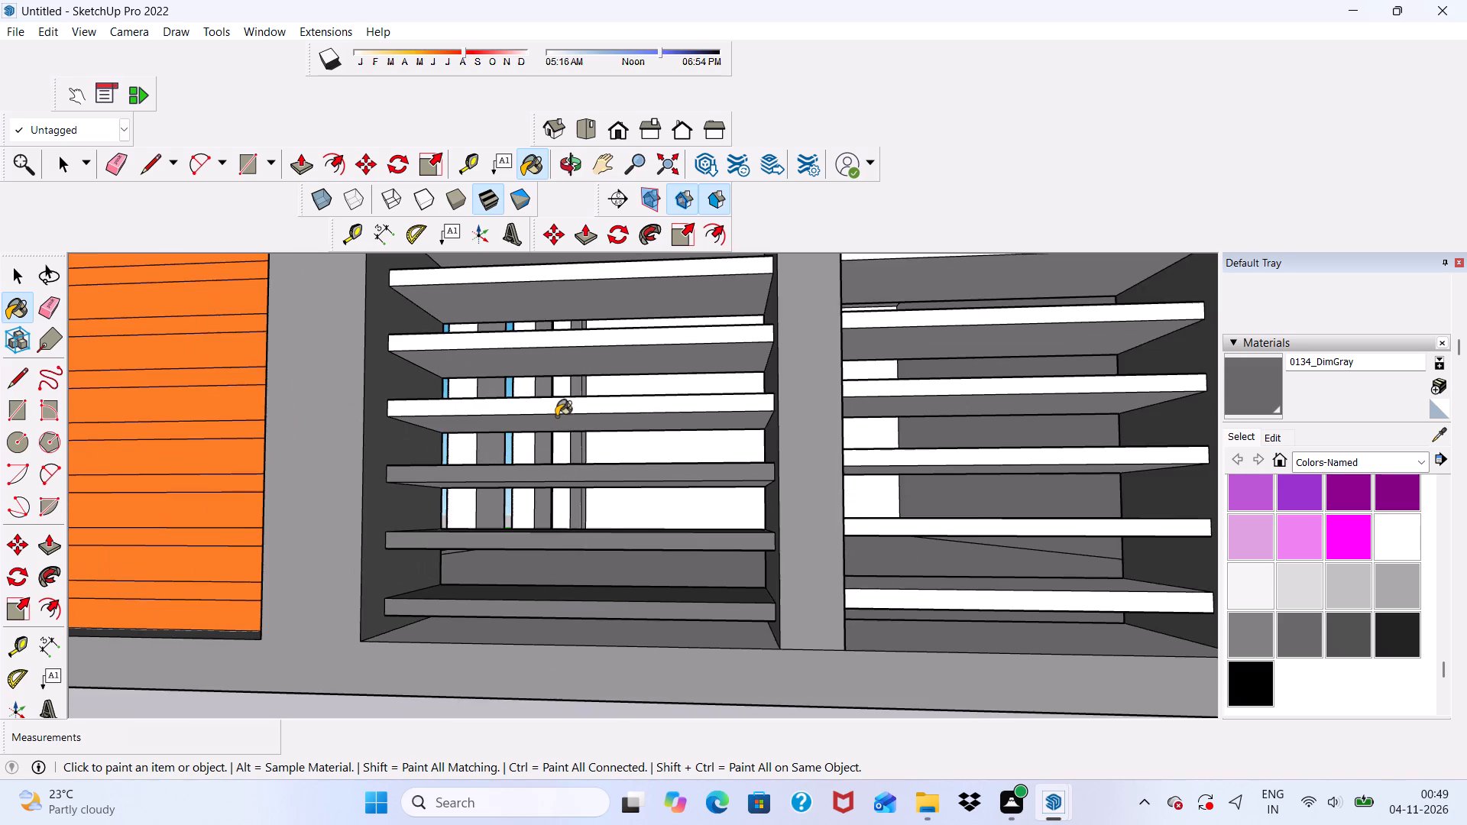
{"action": "scroll", "coordinate": [556, 416], "scroll_direction": "up", "scroll_amount": 3}
{"action": "left_click", "coordinate": [559, 405]}
Paint the front edges of the top slats in the left-hand louvre opening 0134_DimGray, working downwards.
{"action": "scroll", "coordinate": [585, 485], "scroll_direction": "down", "scroll_amount": 9}
{"action": "scroll", "coordinate": [597, 361], "scroll_direction": "up", "scroll_amount": 9}
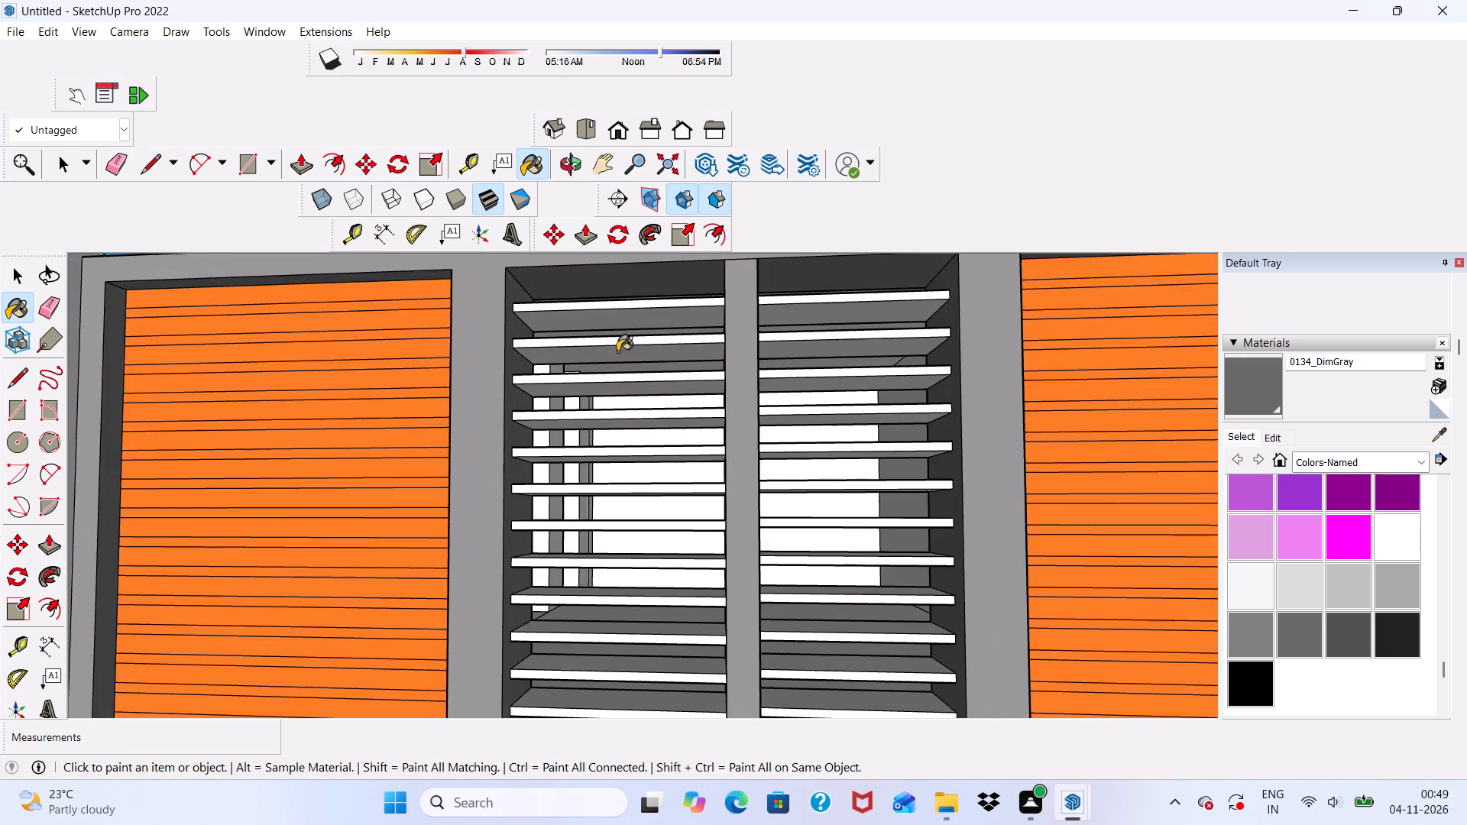
{"action": "scroll", "coordinate": [617, 351], "scroll_direction": "up", "scroll_amount": 6}
{"action": "left_click", "coordinate": [623, 290]}
{"action": "scroll", "coordinate": [622, 349], "scroll_direction": "up", "scroll_amount": 2}
{"action": "left_click", "coordinate": [621, 357]}
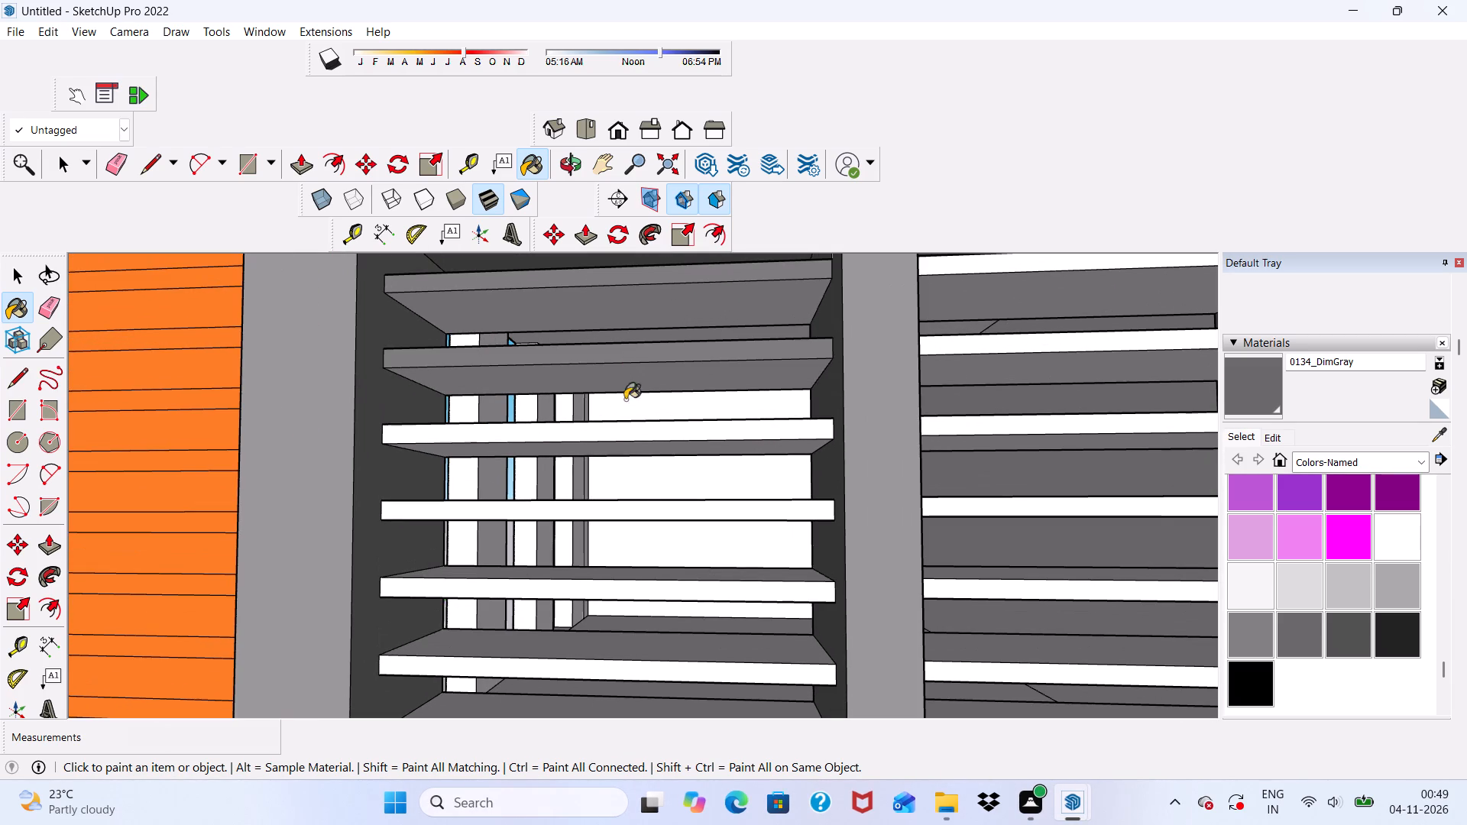
{"action": "left_click", "coordinate": [626, 432]}
{"action": "left_click", "coordinate": [633, 506]}
{"action": "scroll", "coordinate": [636, 538], "scroll_direction": "down", "scroll_amount": 2}
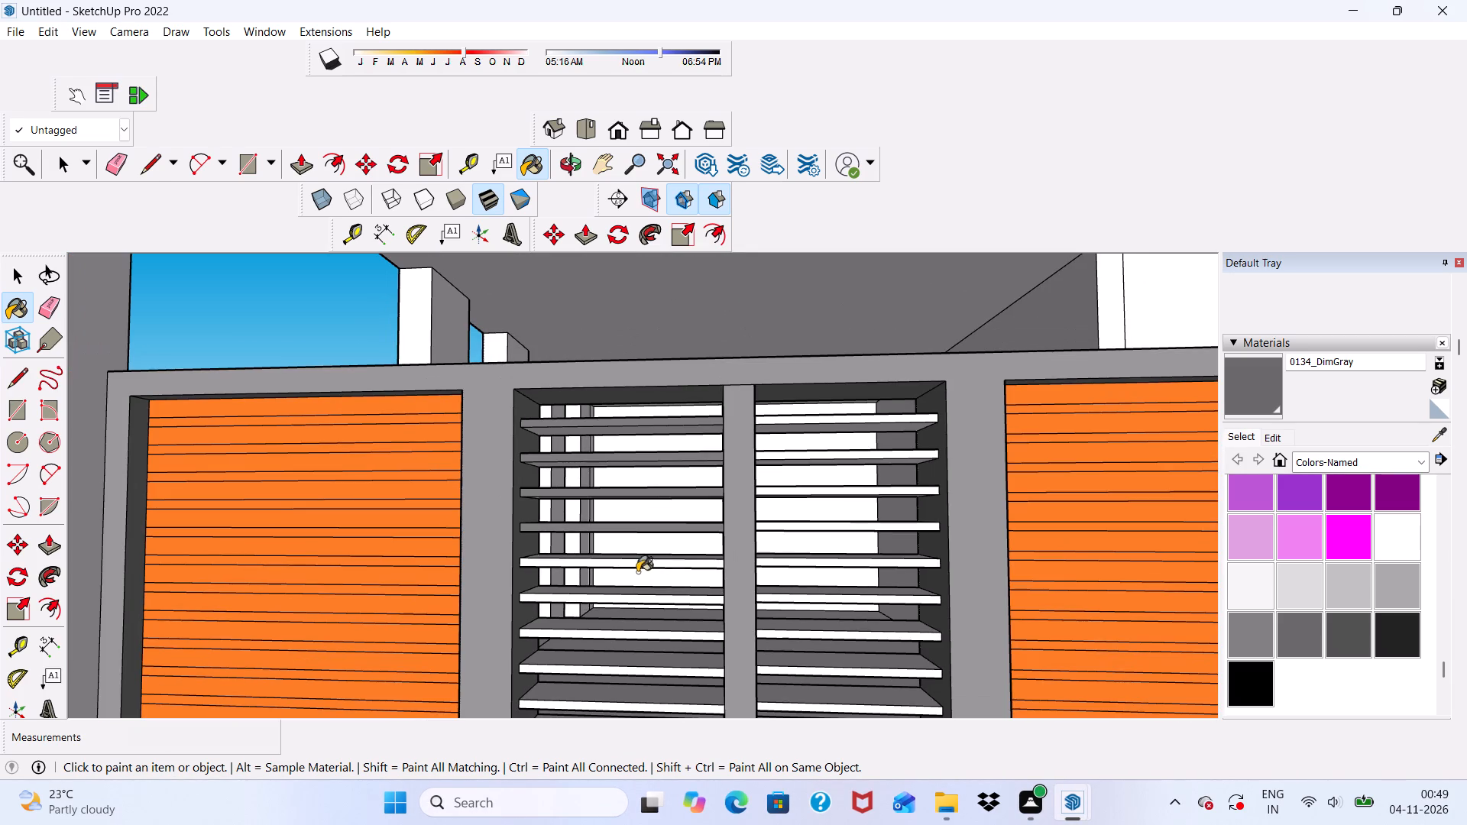
{"action": "left_click", "coordinate": [637, 564]}
Paint the front edges of the middle slats in the left-hand louvre opening 0134_DimGray.
{"action": "scroll", "coordinate": [636, 581], "scroll_direction": "up", "scroll_amount": 6}
{"action": "scroll", "coordinate": [599, 495], "scroll_direction": "down", "scroll_amount": 6}
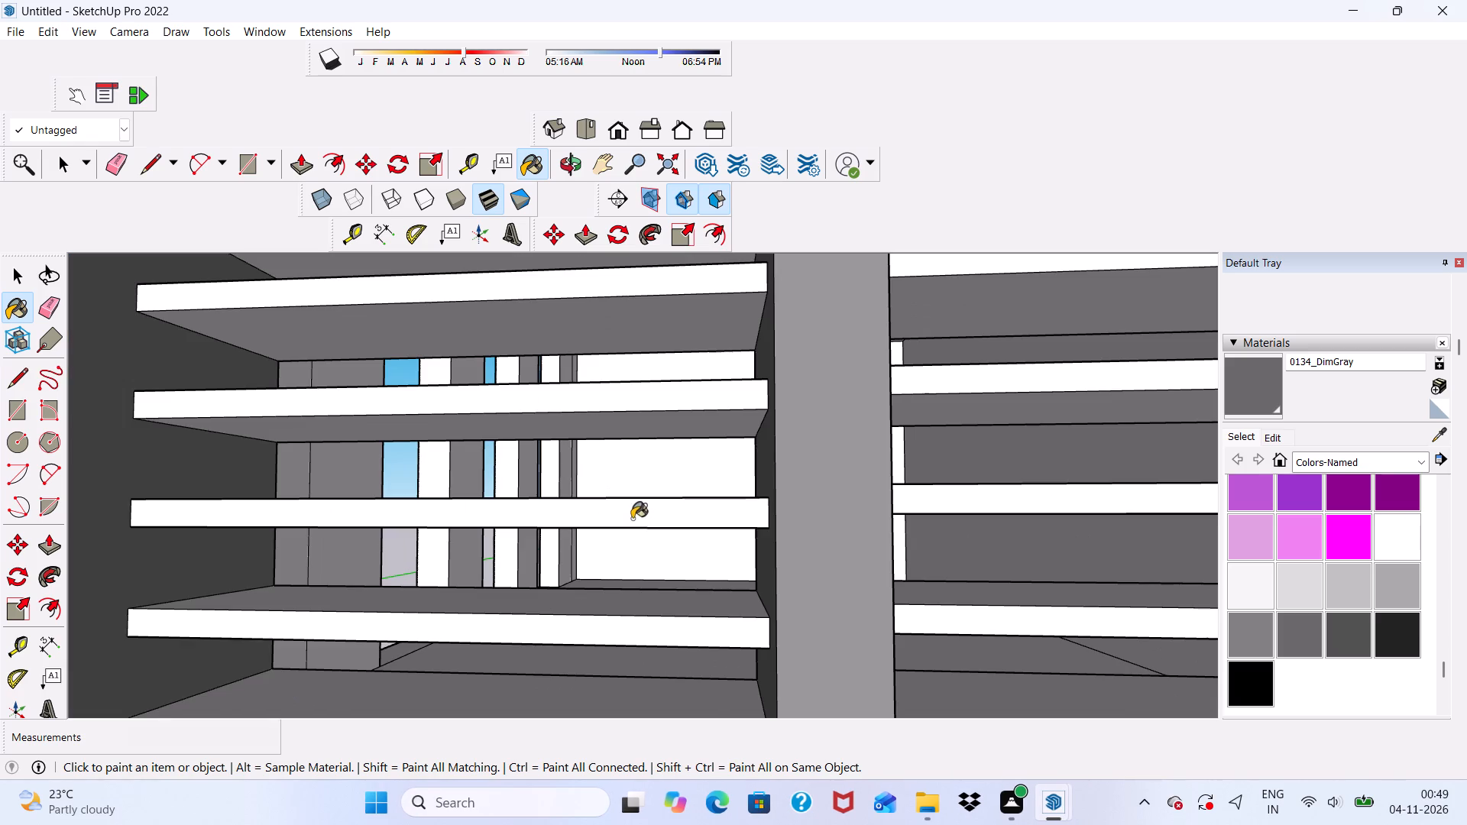
{"action": "left_click", "coordinate": [632, 519]}
{"action": "scroll", "coordinate": [653, 467], "scroll_direction": "down", "scroll_amount": 9}
{"action": "scroll", "coordinate": [692, 454], "scroll_direction": "up", "scroll_amount": 6}
{"action": "scroll", "coordinate": [671, 396], "scroll_direction": "up", "scroll_amount": 3}
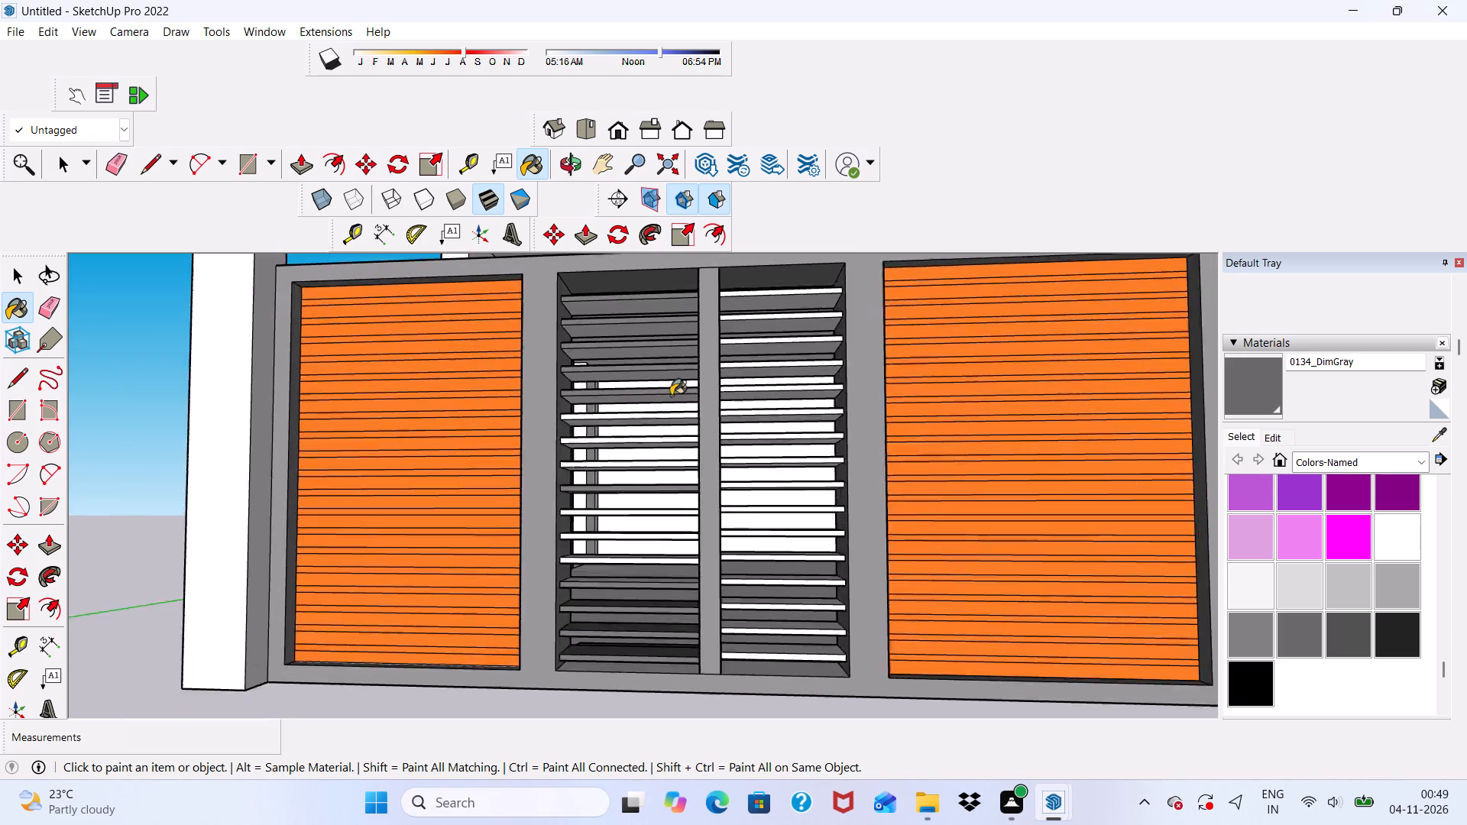
{"action": "scroll", "coordinate": [671, 396], "scroll_direction": "up", "scroll_amount": 6}
{"action": "scroll", "coordinate": [650, 386], "scroll_direction": "down", "scroll_amount": 6}
{"action": "scroll", "coordinate": [568, 462], "scroll_direction": "up", "scroll_amount": 4}
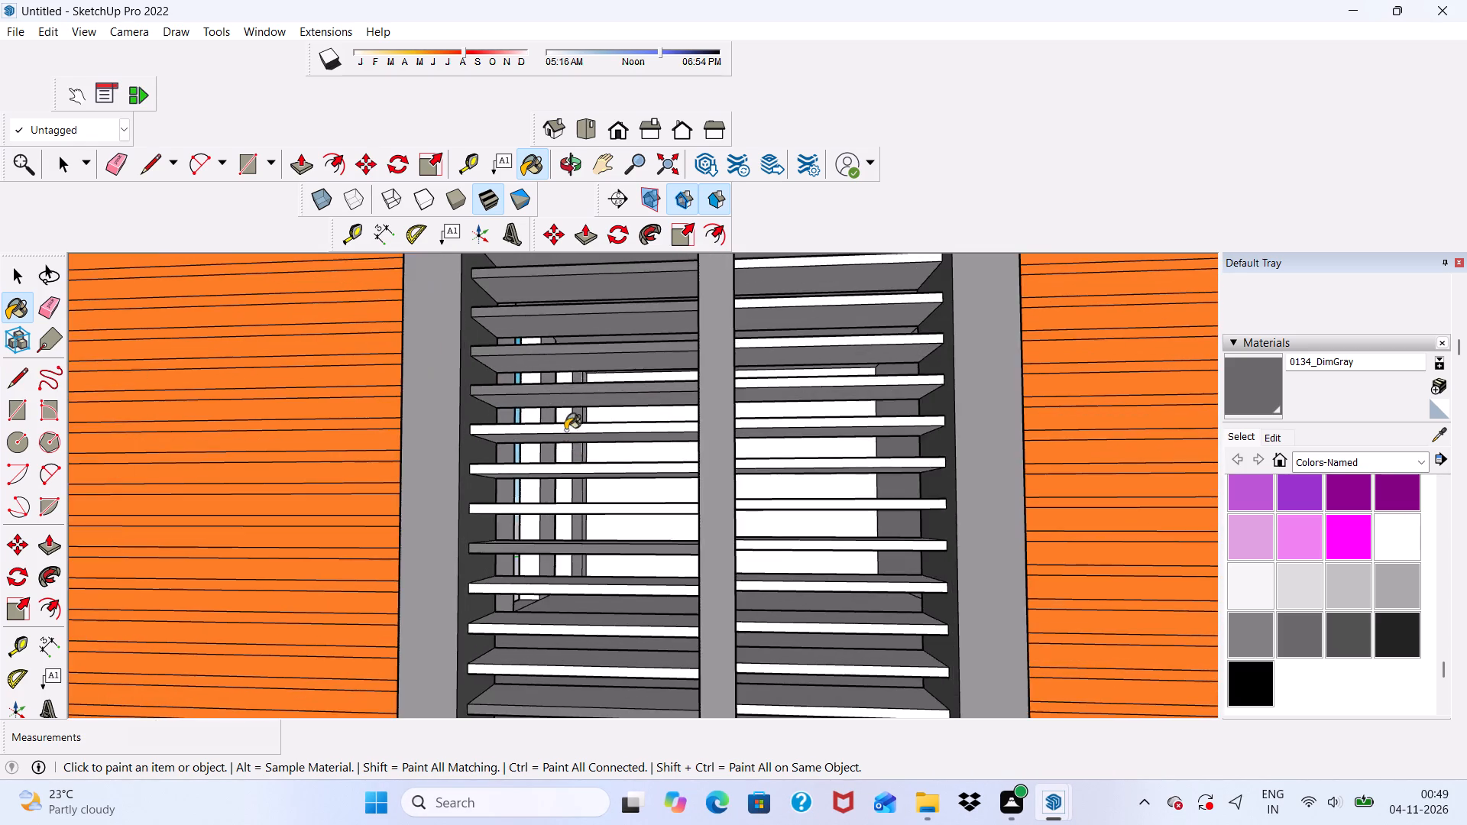
{"action": "left_click", "coordinate": [571, 406]}
{"action": "left_click", "coordinate": [581, 403]}
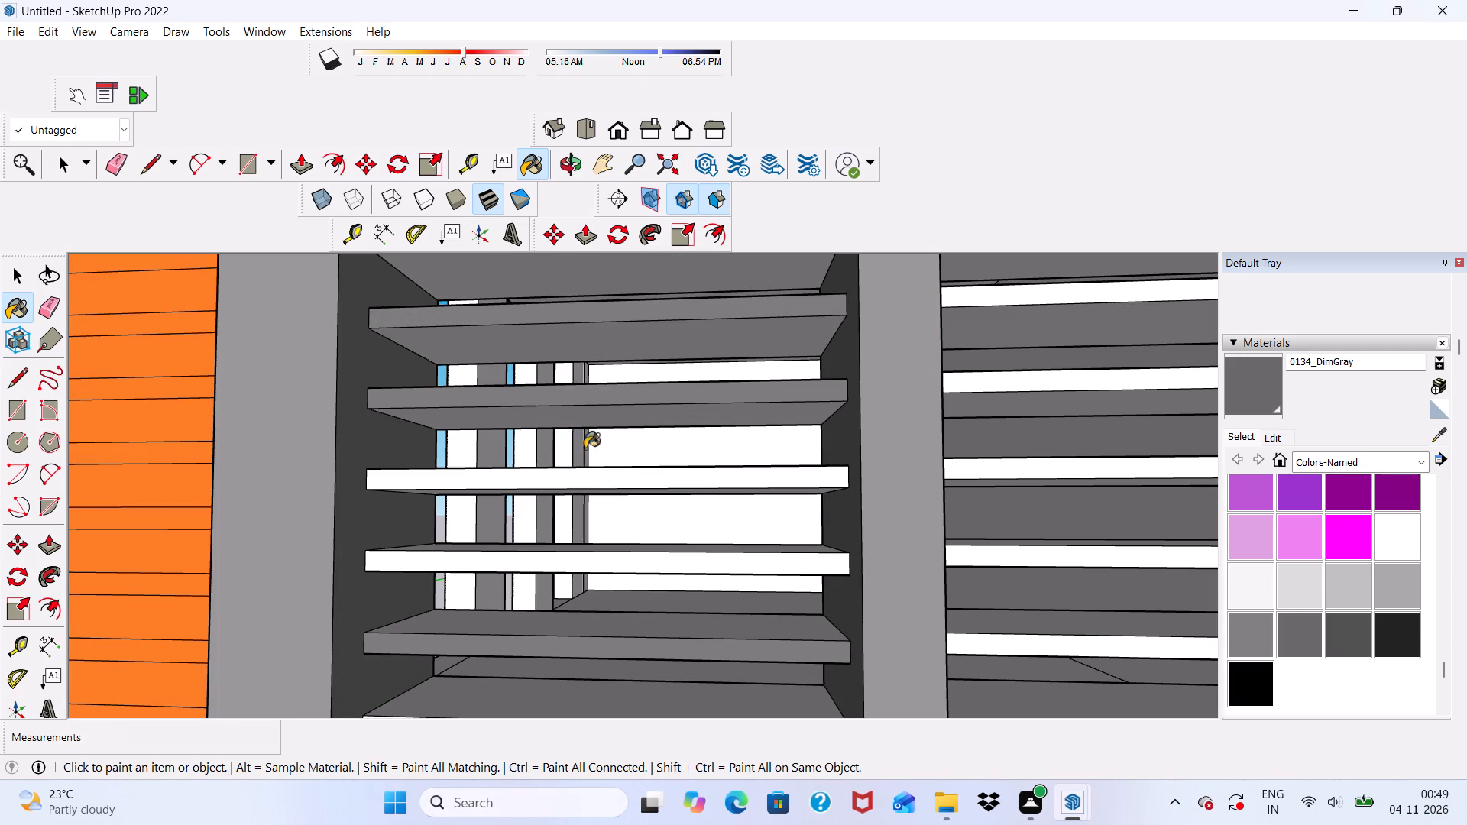
{"action": "left_click", "coordinate": [582, 487]}
{"action": "left_click", "coordinate": [597, 562]}
Paint the last white front edges in the lower middle of the left-hand louvre opening 0134_DimGray.
{"action": "scroll", "coordinate": [634, 416], "scroll_direction": "down", "scroll_amount": 5}
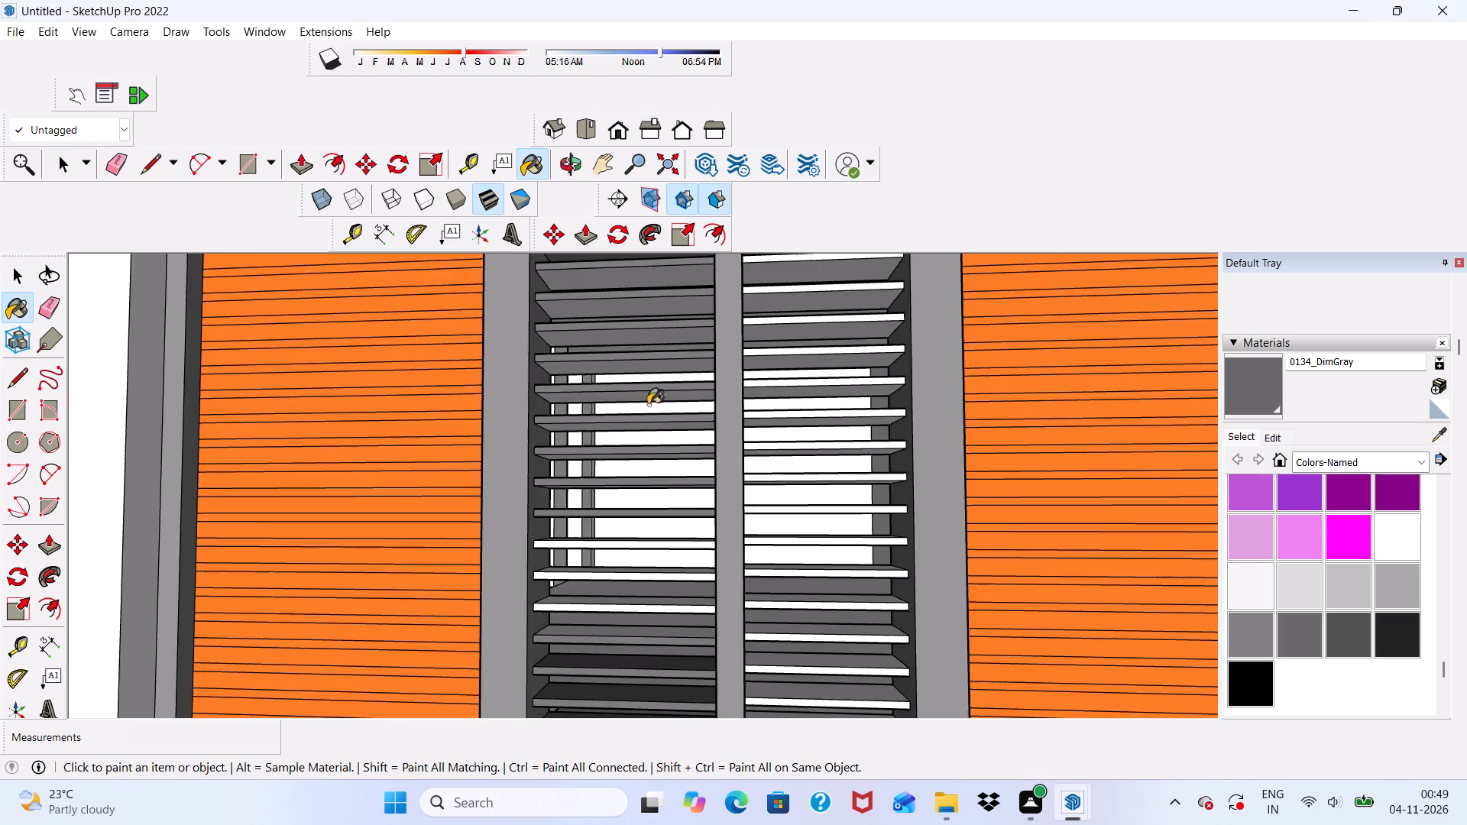
{"action": "scroll", "coordinate": [650, 403], "scroll_direction": "down", "scroll_amount": 4}
{"action": "scroll", "coordinate": [661, 519], "scroll_direction": "up", "scroll_amount": 6}
{"action": "left_click", "coordinate": [627, 392]}
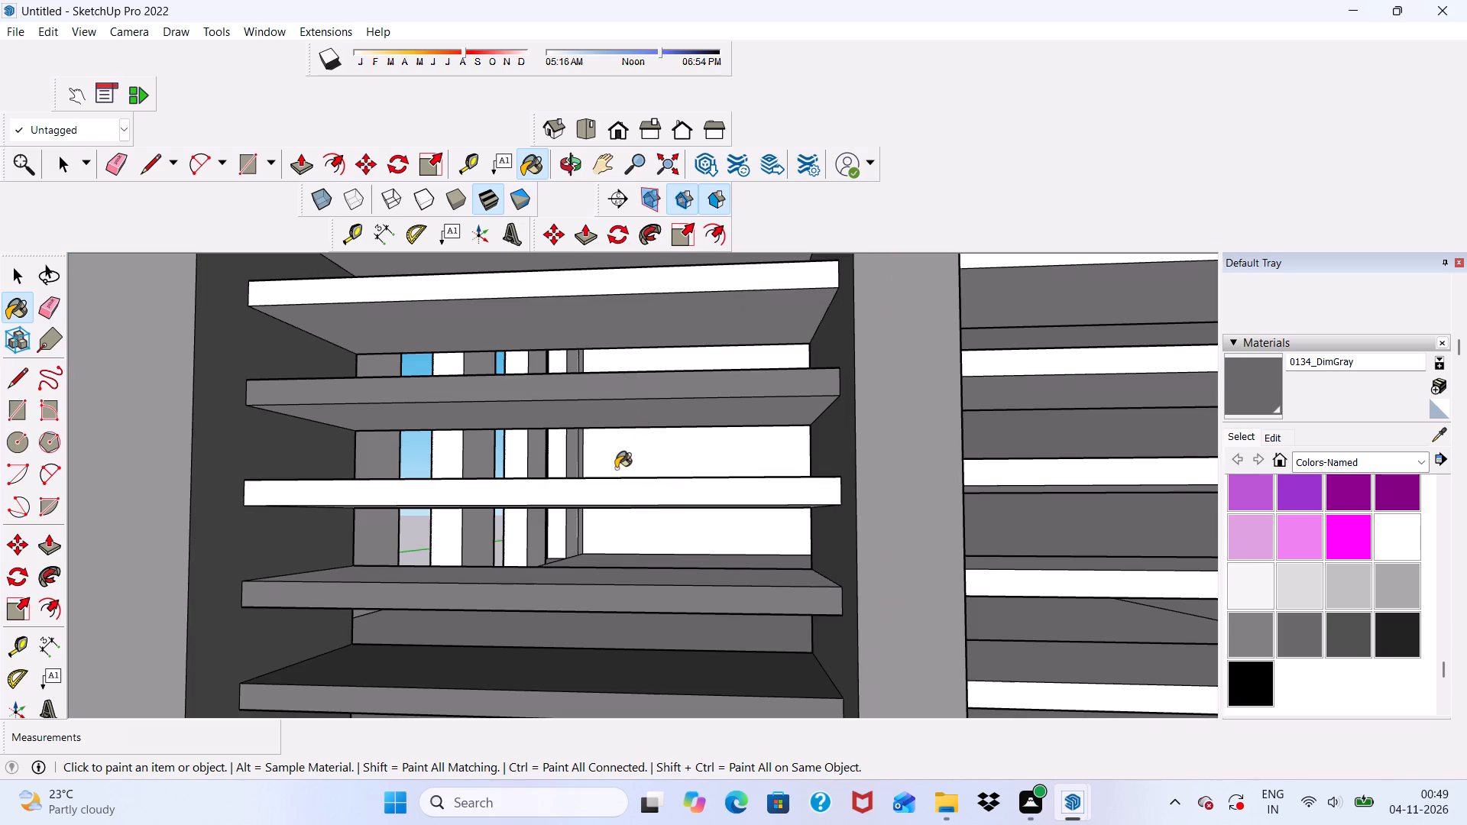
{"action": "left_click", "coordinate": [616, 487]}
{"action": "left_click", "coordinate": [553, 280]}
Paint the upper faces of the top slats in the left-hand louvre opening 0134_DimGray, working downwards.
{"action": "scroll", "coordinate": [539, 361], "scroll_direction": "down", "scroll_amount": 5}
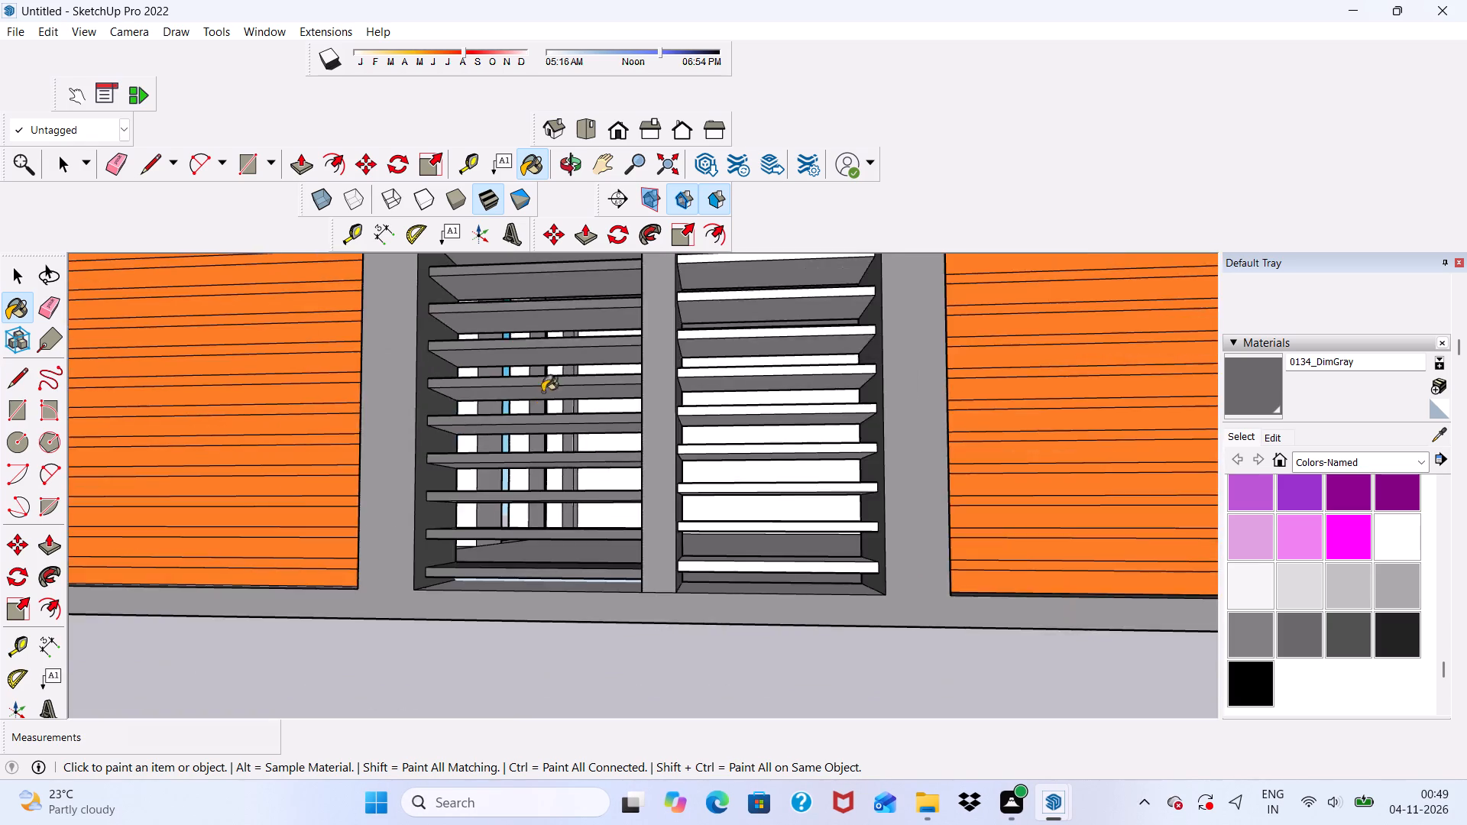
{"action": "scroll", "coordinate": [542, 392], "scroll_direction": "down", "scroll_amount": 5}
{"action": "middle_click_drag", "start_coordinate": [613, 400], "coordinate": [688, 680]}
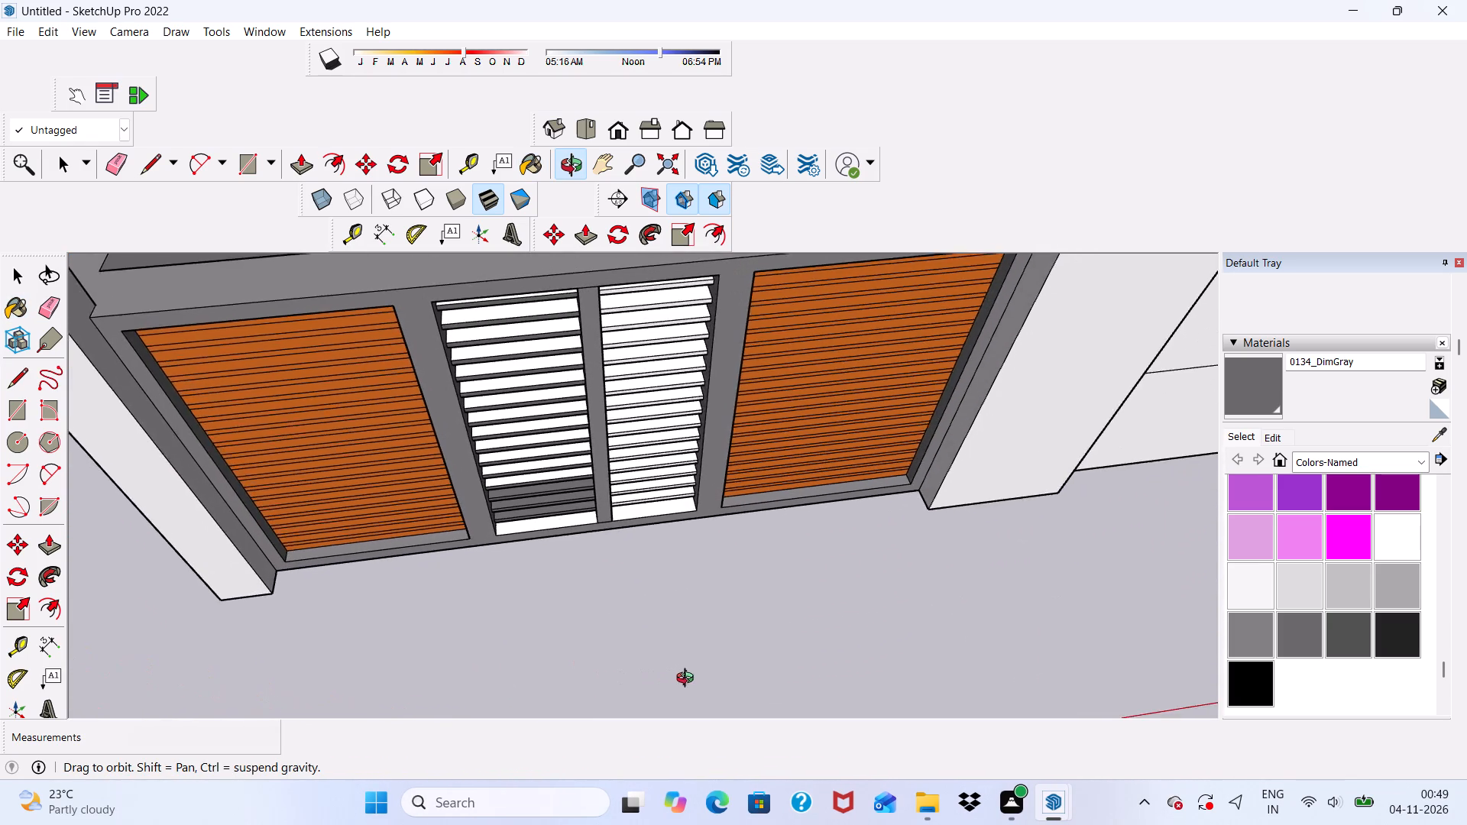
{"action": "middle_click_drag", "start_coordinate": [688, 680], "coordinate": [675, 645]}
{"action": "scroll", "coordinate": [510, 340], "scroll_direction": "down", "scroll_amount": 5}
{"action": "scroll", "coordinate": [516, 277], "scroll_direction": "up", "scroll_amount": 6}
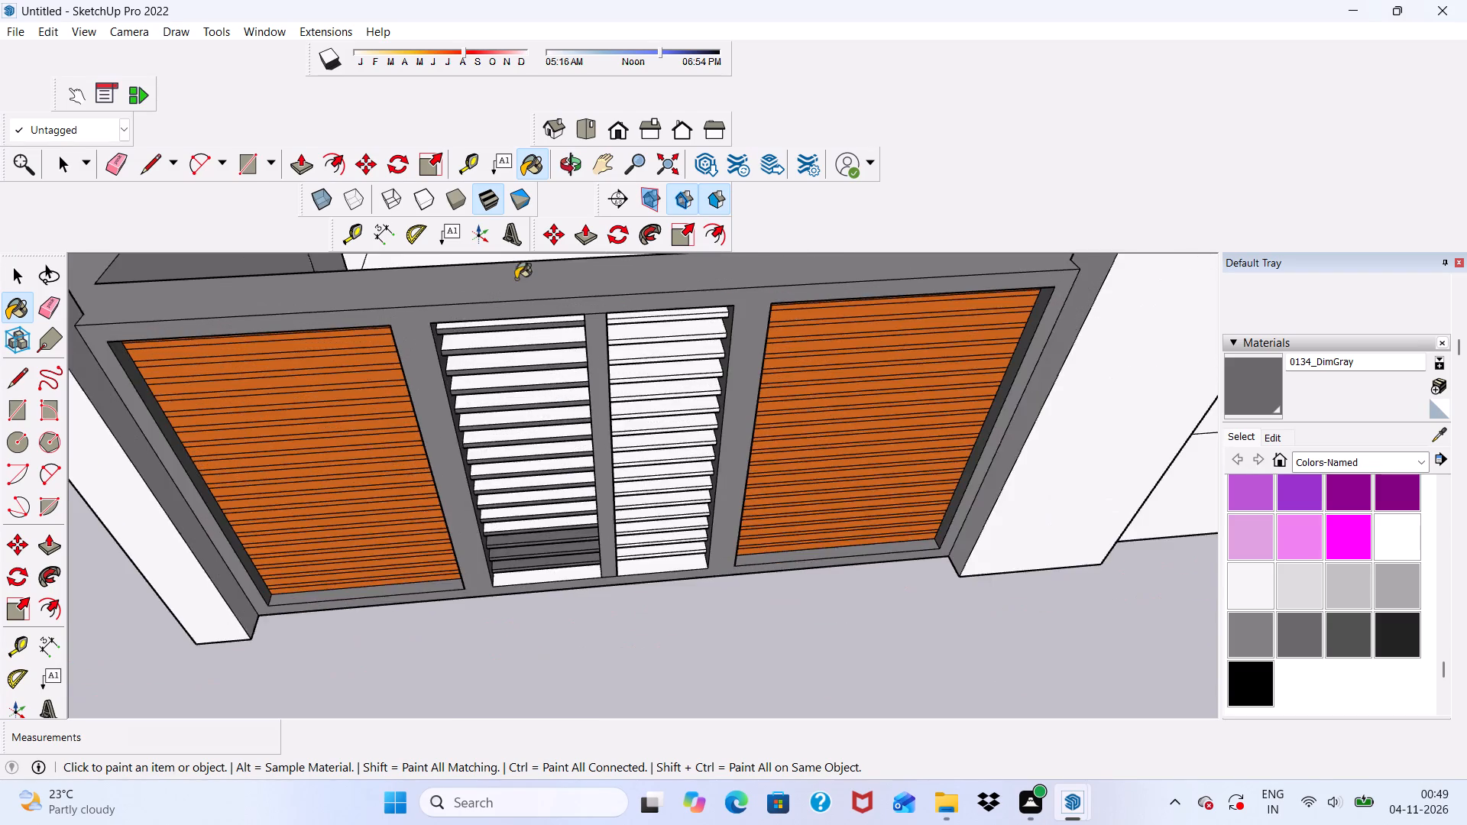
{"action": "scroll", "coordinate": [531, 332], "scroll_direction": "up", "scroll_amount": 10}
{"action": "left_click", "coordinate": [534, 301]}
{"action": "left_click", "coordinate": [534, 356]}
{"action": "left_click", "coordinate": [531, 412]}
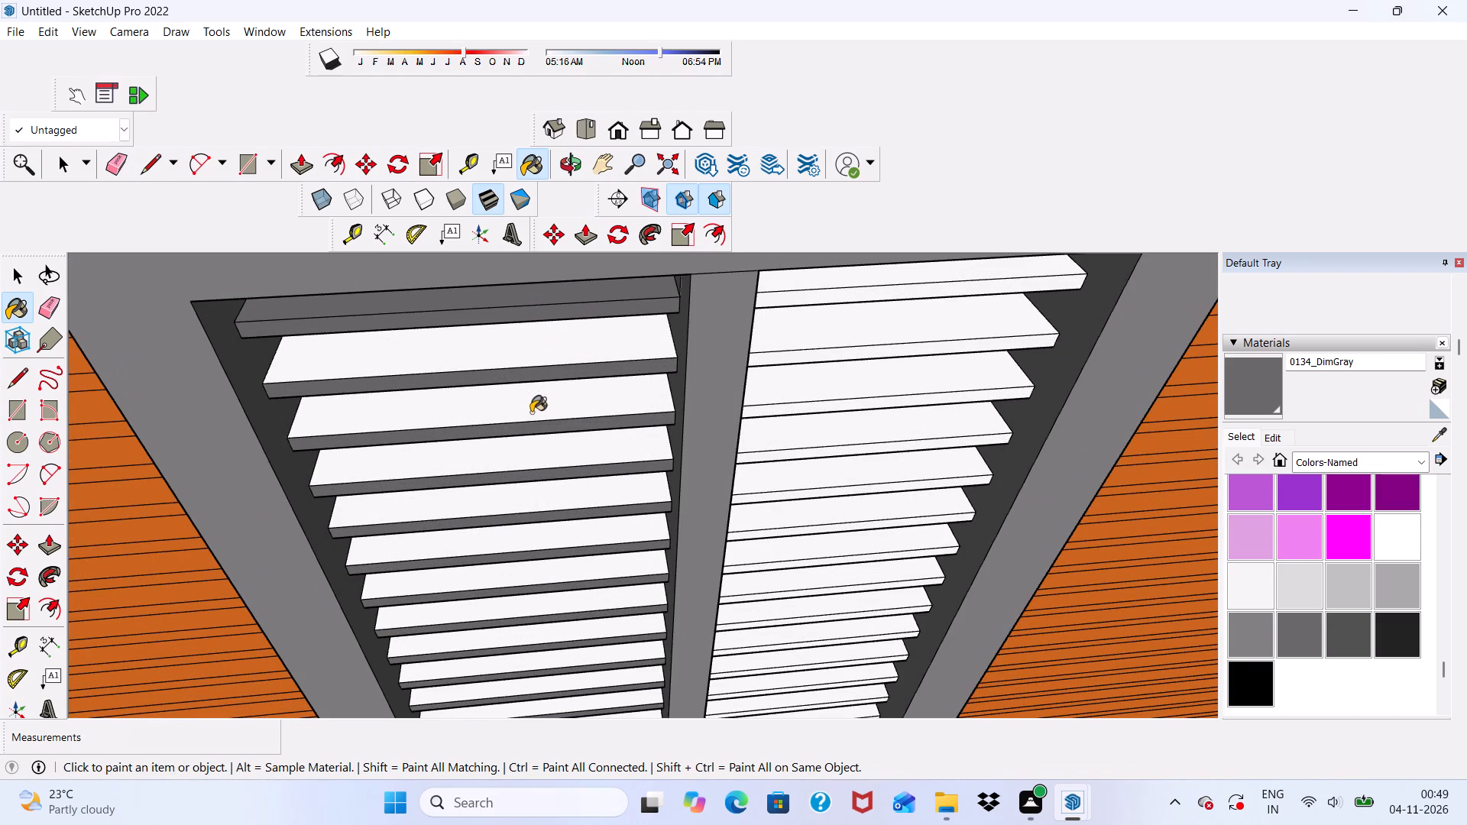
{"action": "left_click", "coordinate": [524, 455]}
{"action": "scroll", "coordinate": [483, 610], "scroll_direction": "up", "scroll_amount": 3}
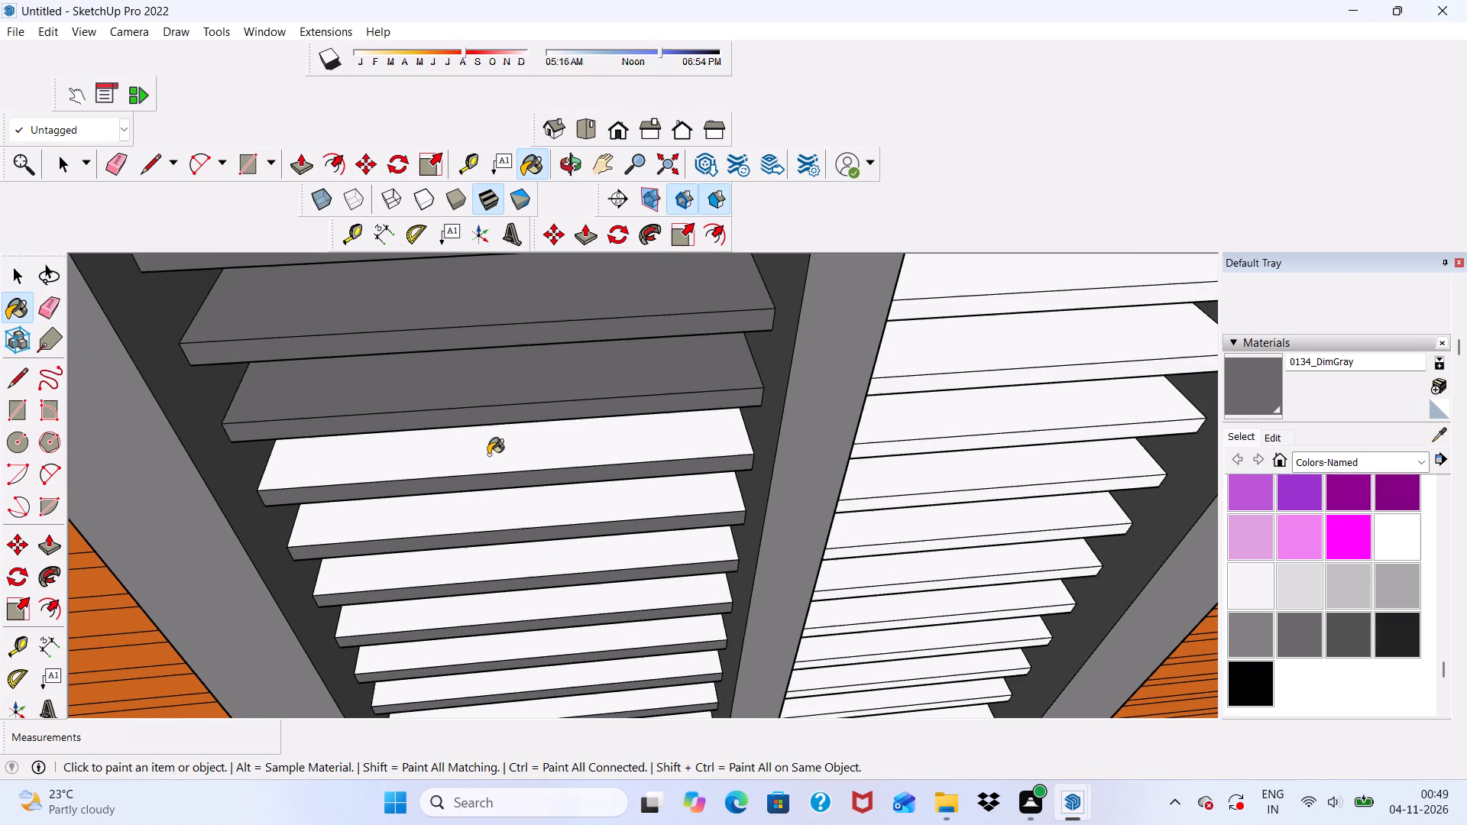
{"action": "left_click", "coordinate": [488, 455]}
{"action": "left_click", "coordinate": [498, 522]}
{"action": "left_click", "coordinate": [501, 576]}
{"action": "left_click", "coordinate": [505, 606]}
Paint the remaining white upper faces of the lower slats in the left-hand louvre opening 0134_DimGray.
{"action": "scroll", "coordinate": [488, 524], "scroll_direction": "down", "scroll_amount": 6}
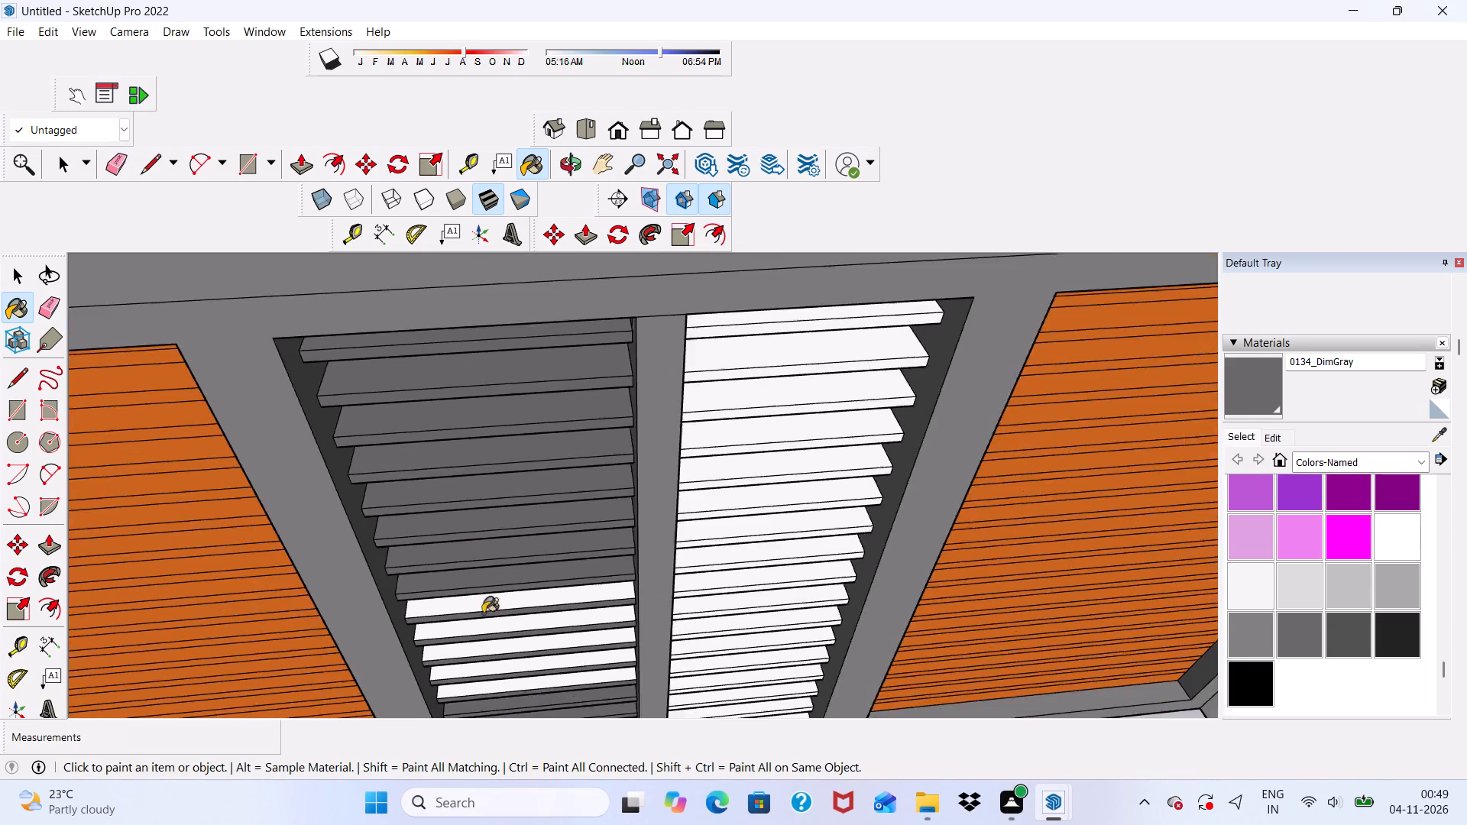
{"action": "scroll", "coordinate": [486, 678], "scroll_direction": "up", "scroll_amount": 6}
{"action": "left_click_drag", "start_coordinate": [465, 526], "coordinate": [475, 548]}
{"action": "left_click", "coordinate": [490, 594]}
{"action": "left_click", "coordinate": [487, 578]}
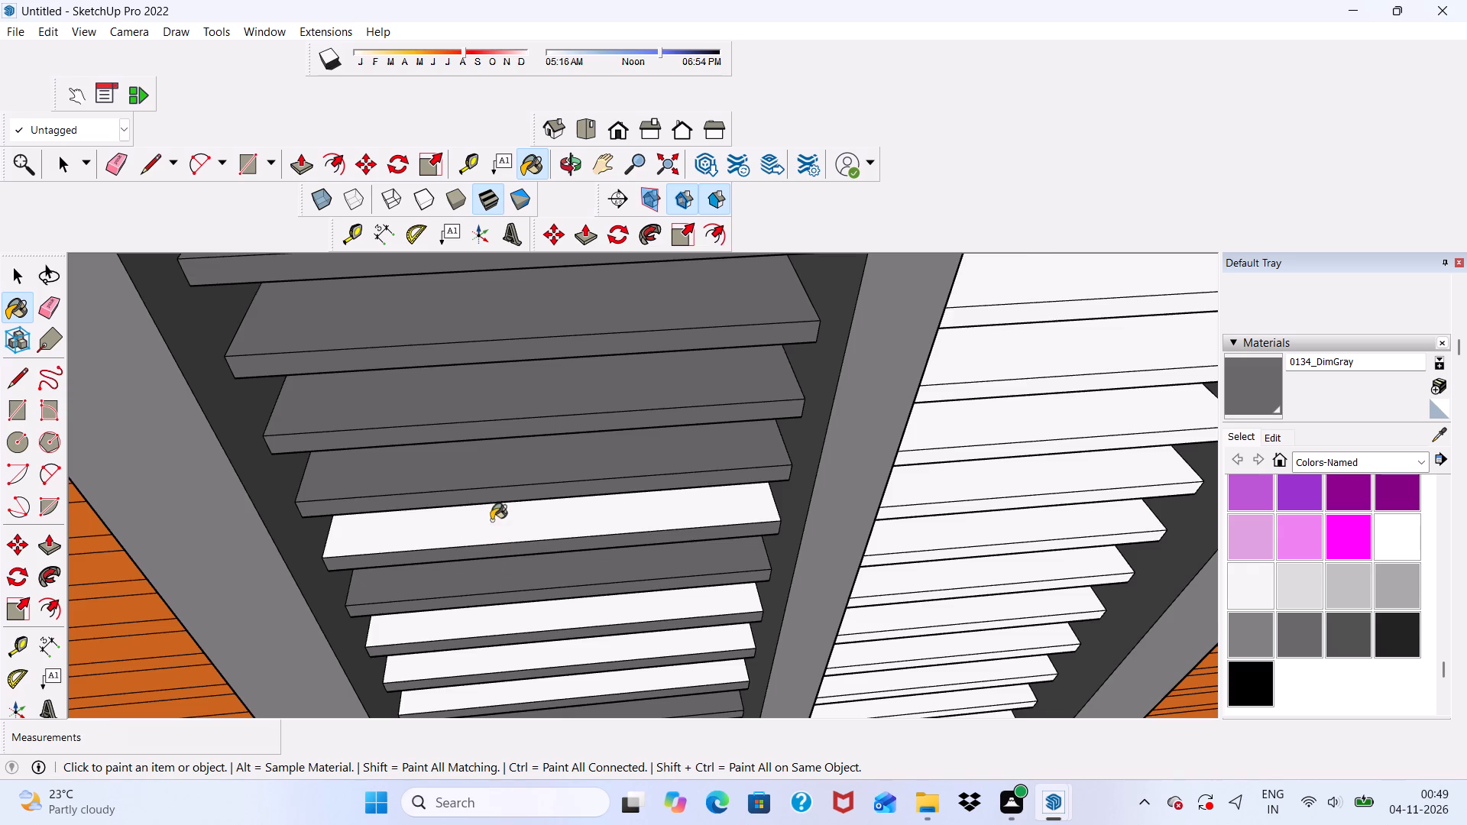
{"action": "left_click", "coordinate": [491, 518]}
{"action": "scroll", "coordinate": [500, 571], "scroll_direction": "up", "scroll_amount": 2}
{"action": "left_click", "coordinate": [484, 636]}
{"action": "scroll", "coordinate": [481, 608], "scroll_direction": "down", "scroll_amount": 5}
{"action": "scroll", "coordinate": [507, 669], "scroll_direction": "up", "scroll_amount": 6}
{"action": "left_click", "coordinate": [505, 640]}
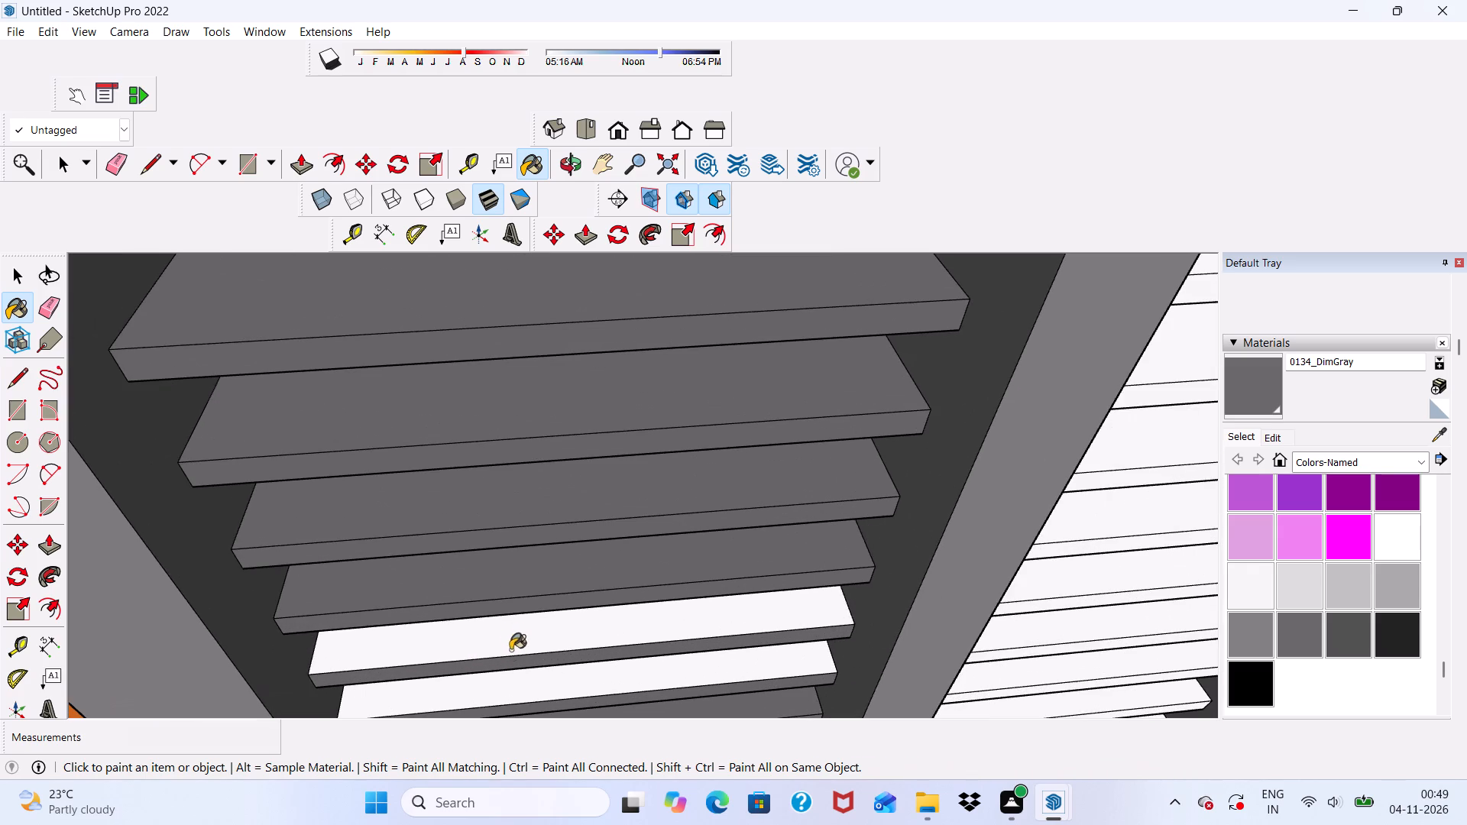
{"action": "left_click", "coordinate": [524, 696]}
Paint the sill face below the slats of the left-hand louvre opening 0134_DimGray.
{"action": "scroll", "coordinate": [525, 665], "scroll_direction": "down", "scroll_amount": 13}
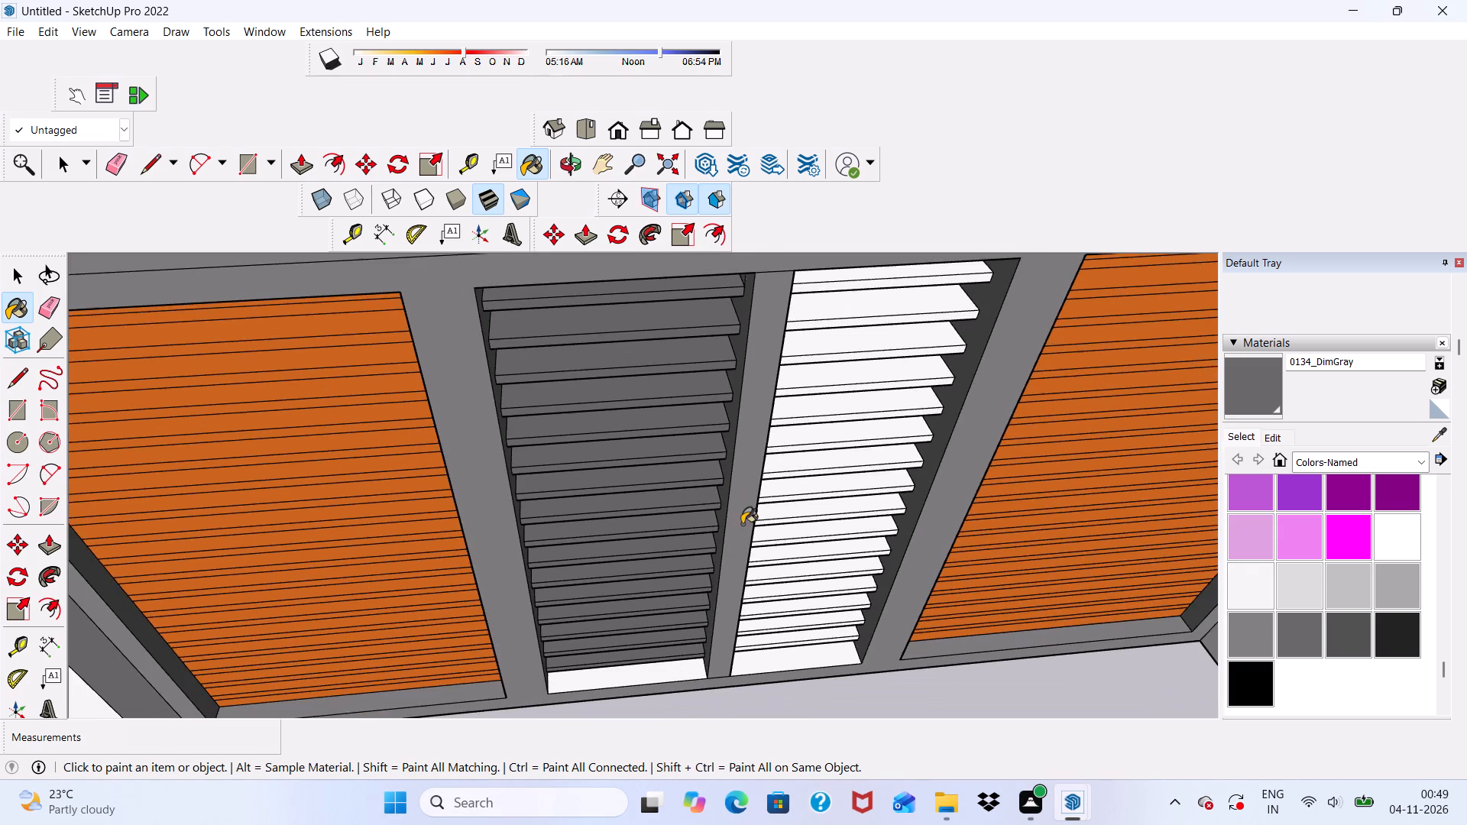
{"action": "middle_click_drag", "start_coordinate": [741, 494], "coordinate": [675, 565]}
{"action": "scroll", "coordinate": [646, 671], "scroll_direction": "up", "scroll_amount": 5}
{"action": "left_click", "coordinate": [627, 617]}
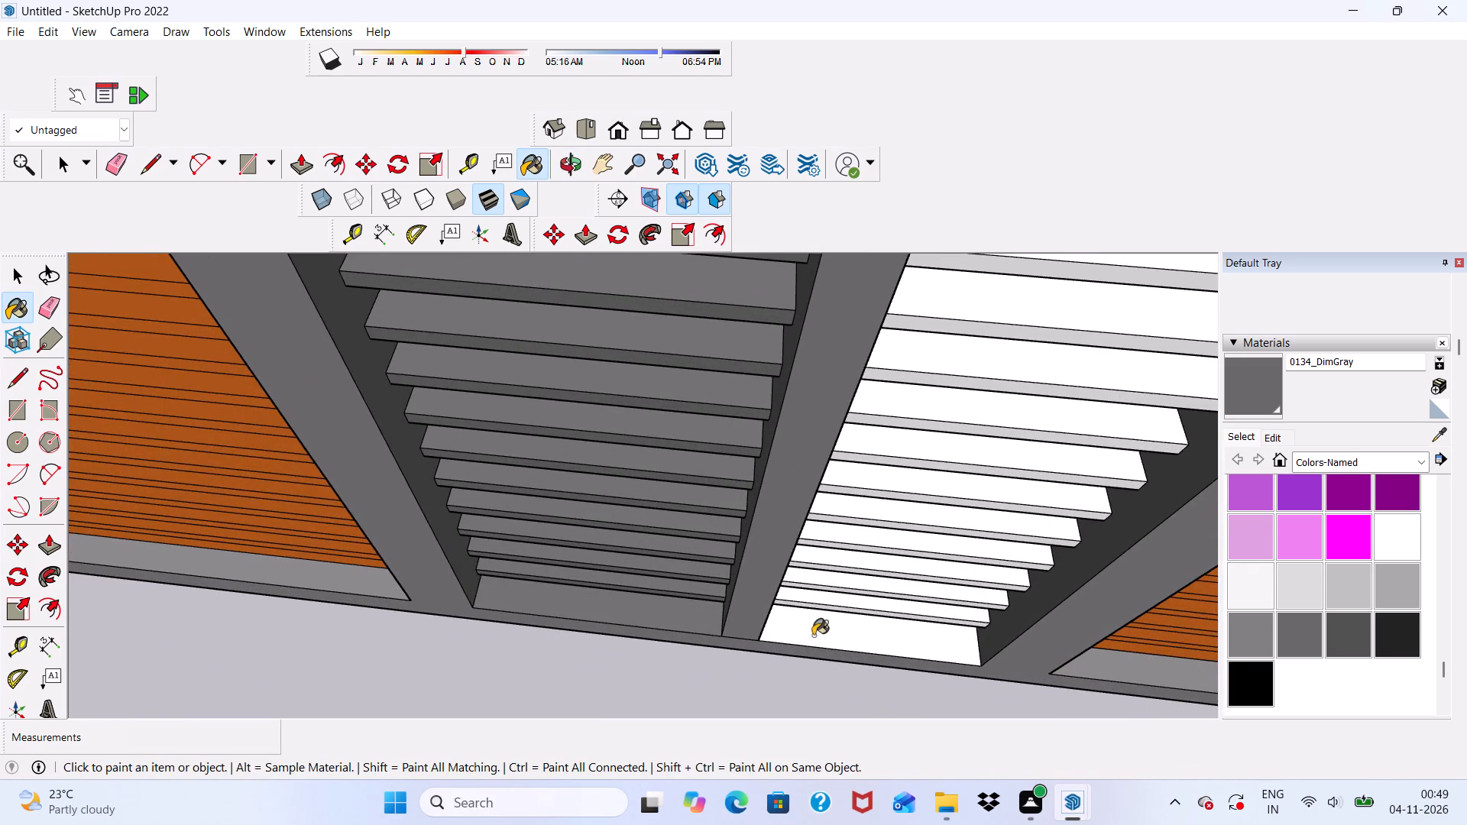
Paint the sill face and the upper faces of the lowest slats in the right-hand louvre opening 0134_DimGray.
{"action": "left_click", "coordinate": [813, 636]}
{"action": "scroll", "coordinate": [815, 616], "scroll_direction": "up", "scroll_amount": 2}
{"action": "left_click", "coordinate": [823, 596]}
{"action": "left_click", "coordinate": [832, 579]}
{"action": "left_click", "coordinate": [830, 552]}
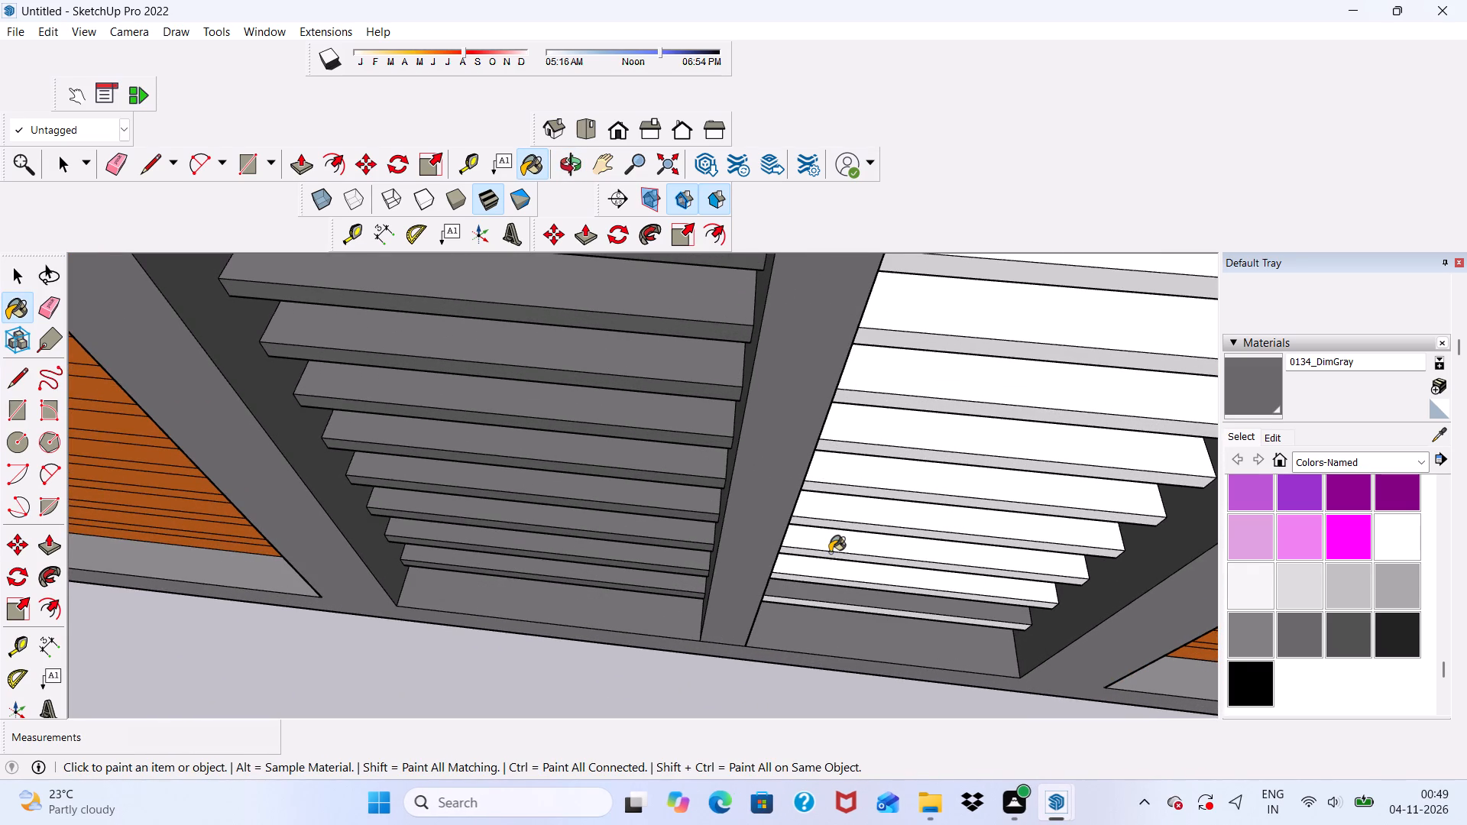
{"action": "scroll", "coordinate": [828, 566], "scroll_direction": "up", "scroll_amount": 4}
{"action": "left_click", "coordinate": [824, 570]}
{"action": "left_click", "coordinate": [818, 532]}
{"action": "left_click", "coordinate": [826, 473]}
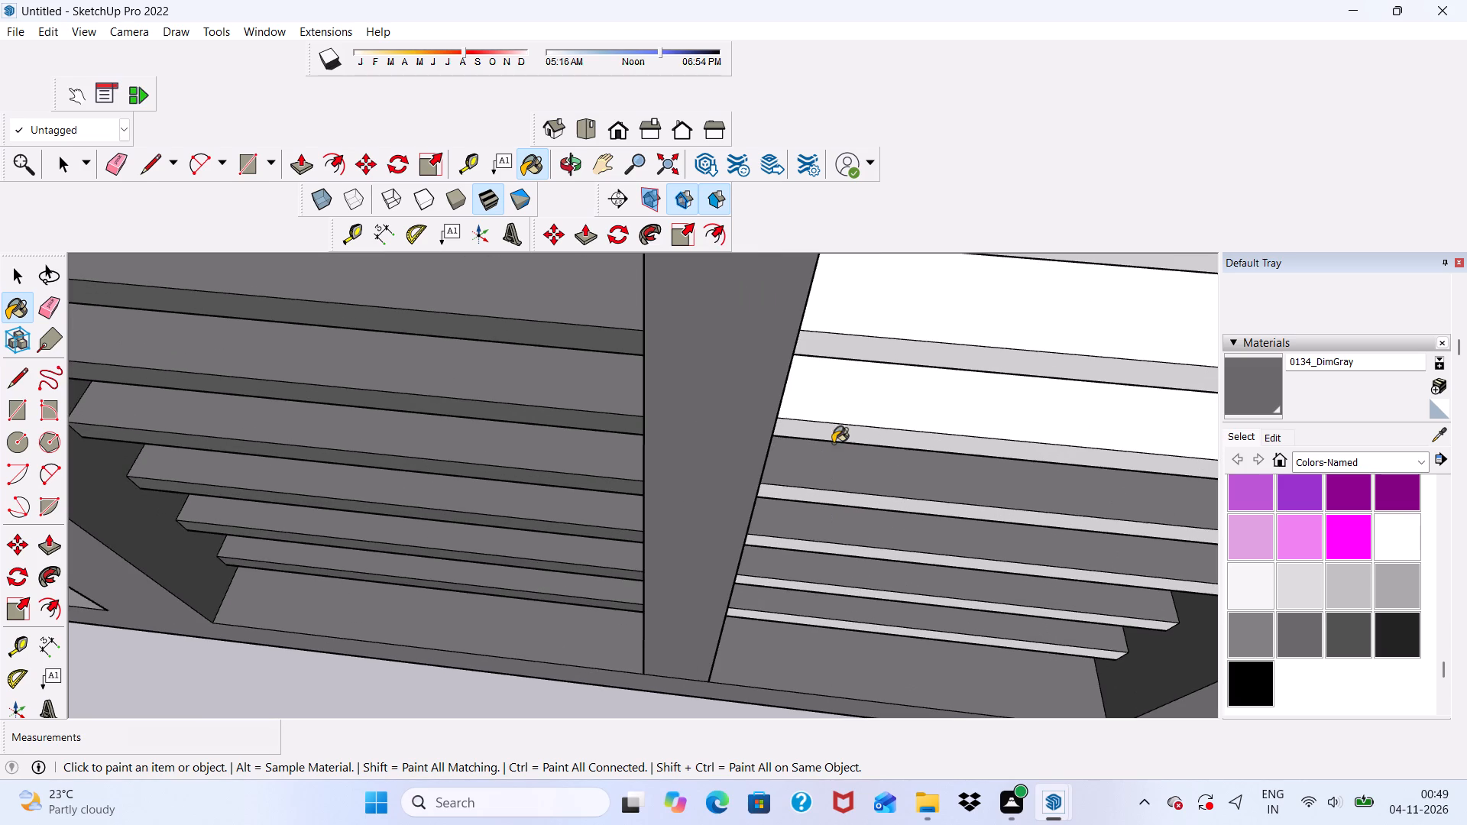
{"action": "left_click", "coordinate": [840, 412]}
Paint the upper faces of the middle slats in the right-hand louvre opening 0134_DimGray, working upwards.
{"action": "scroll", "coordinate": [726, 590], "scroll_direction": "down", "scroll_amount": 10}
{"action": "scroll", "coordinate": [844, 355], "scroll_direction": "up", "scroll_amount": 1}
{"action": "scroll", "coordinate": [824, 383], "scroll_direction": "down", "scroll_amount": 4}
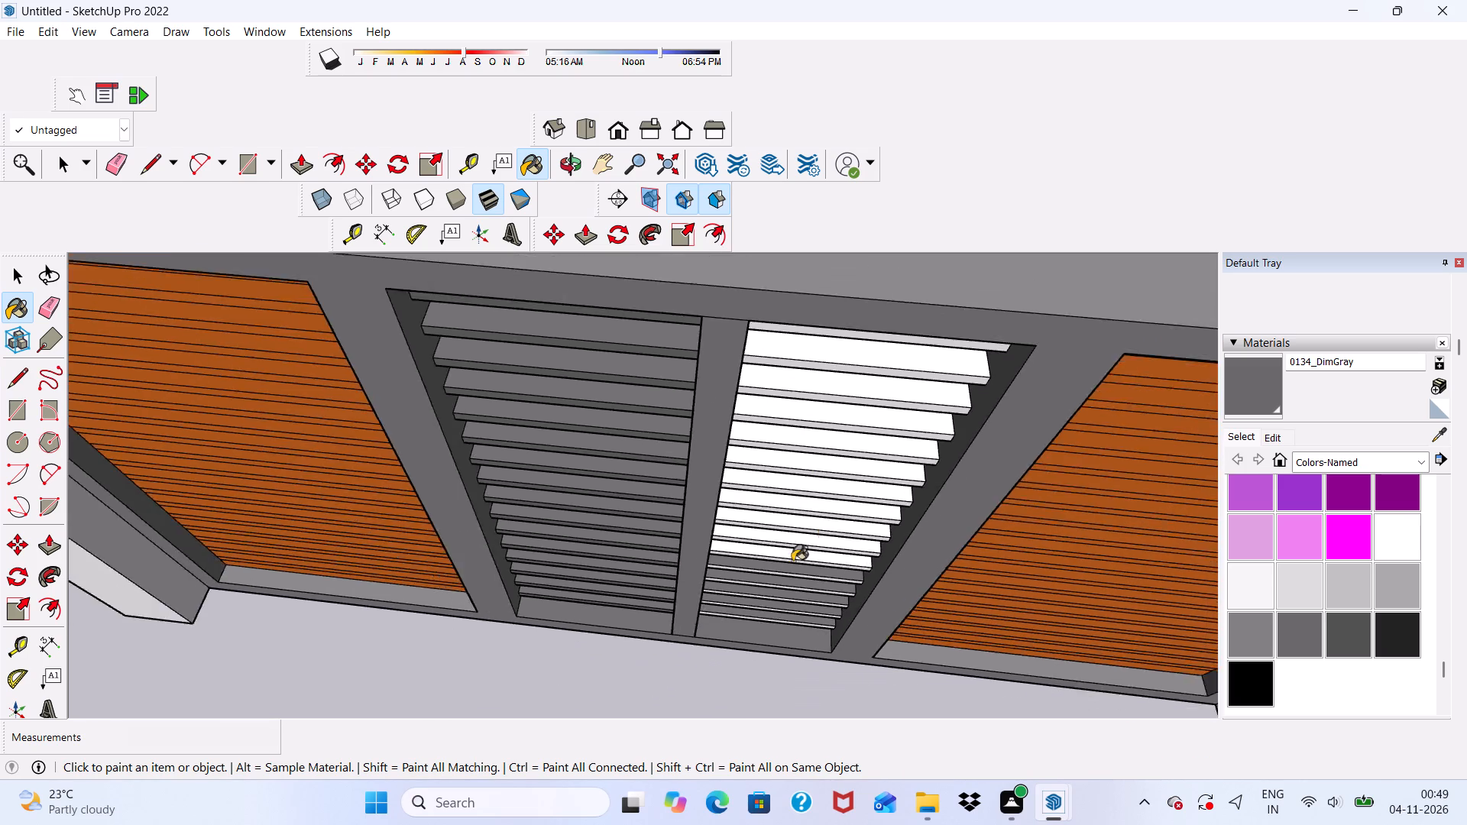
{"action": "scroll", "coordinate": [785, 571], "scroll_direction": "up", "scroll_amount": 8}
{"action": "left_click", "coordinate": [732, 554]}
{"action": "left_click", "coordinate": [725, 505]}
{"action": "left_click", "coordinate": [723, 462]}
{"action": "left_click", "coordinate": [733, 400]}
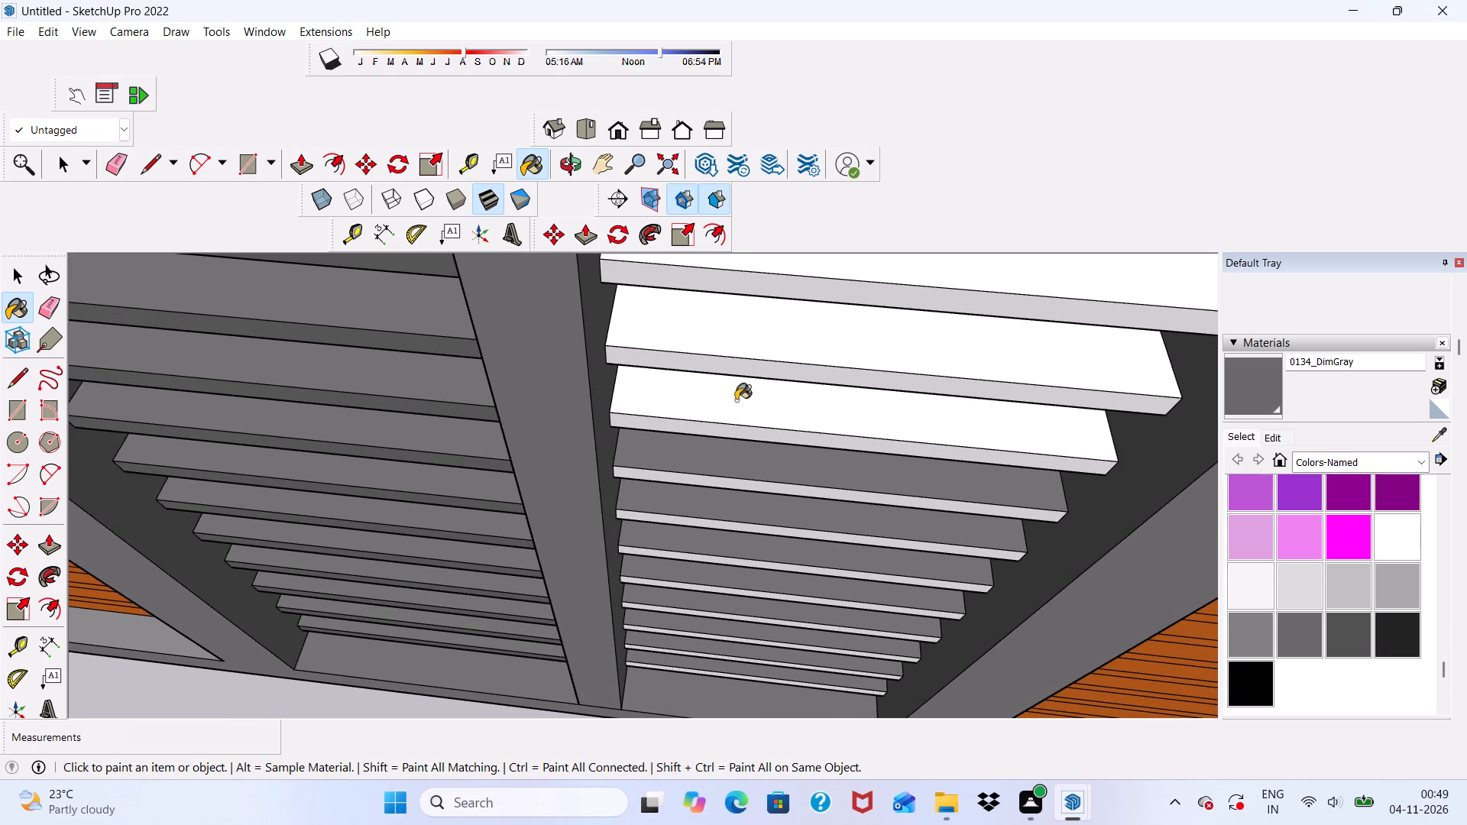
{"action": "left_click", "coordinate": [755, 348]}
Paint the remaining white upper faces of the top slats in the right-hand louvre opening 0134_DimGray.
{"action": "scroll", "coordinate": [709, 514], "scroll_direction": "down", "scroll_amount": 8}
{"action": "scroll", "coordinate": [804, 353], "scroll_direction": "up", "scroll_amount": 4}
{"action": "left_click", "coordinate": [815, 319]}
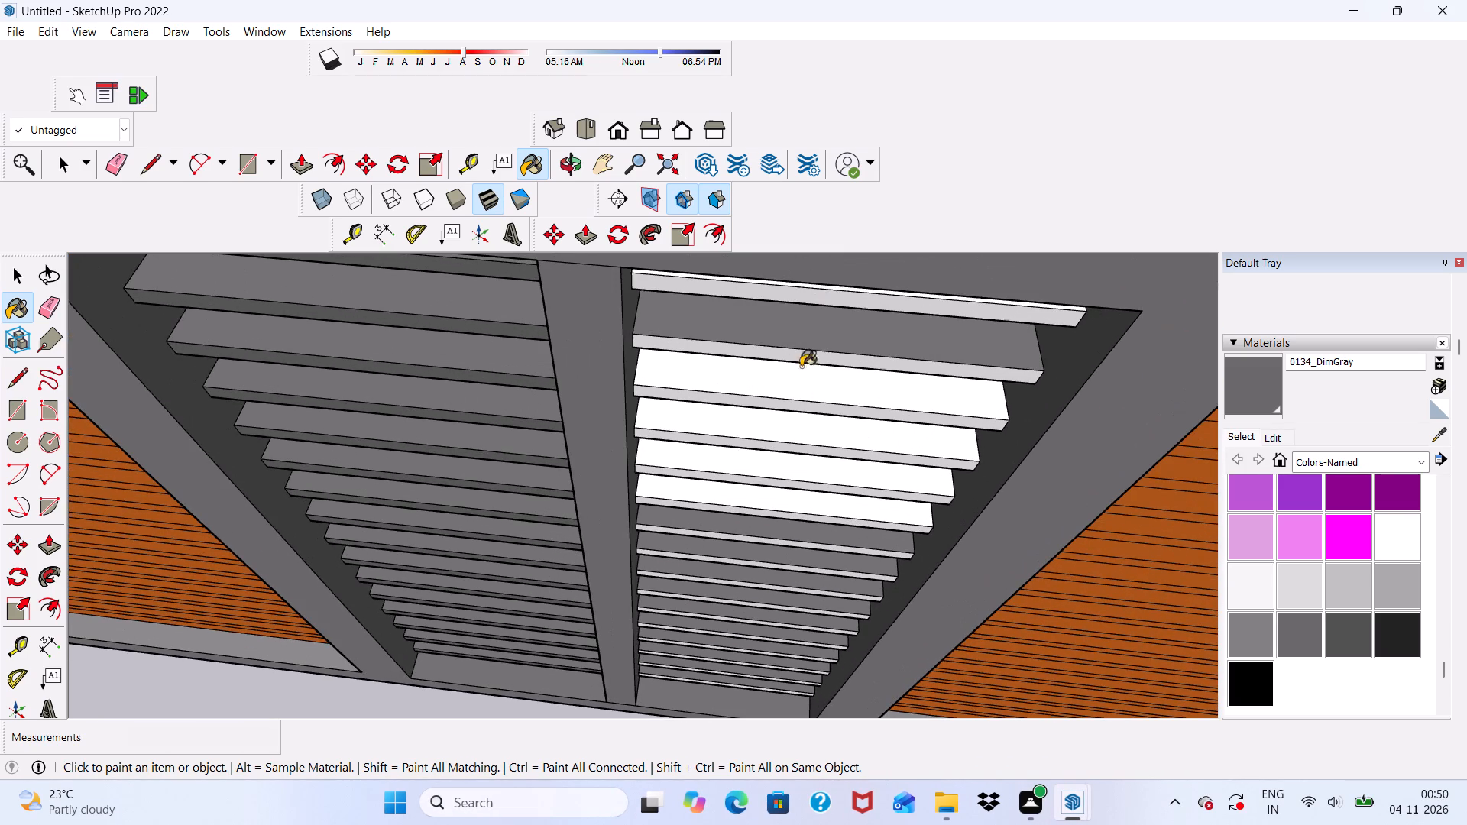
{"action": "left_click", "coordinate": [786, 393]}
{"action": "left_click", "coordinate": [756, 432]}
{"action": "scroll", "coordinate": [761, 472], "scroll_direction": "up", "scroll_amount": 3}
{"action": "left_click", "coordinate": [757, 462]}
{"action": "scroll", "coordinate": [756, 489], "scroll_direction": "down", "scroll_amount": 1}
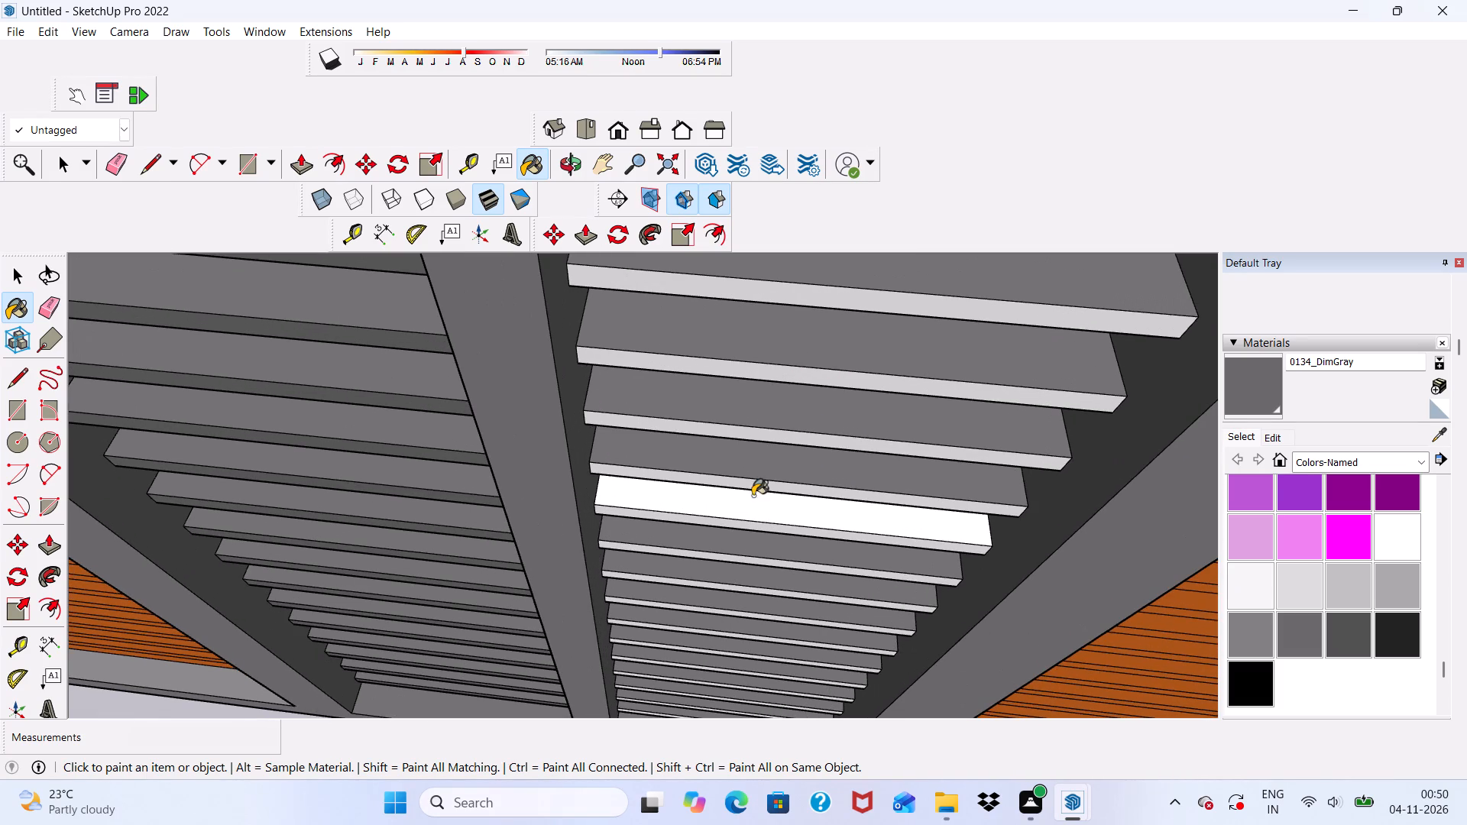
{"action": "left_click", "coordinate": [746, 501]}
Paint the front edges of the top slats in the right-hand louvre opening 0134_DimGray, working downwards.
{"action": "scroll", "coordinate": [734, 523], "scroll_direction": "down", "scroll_amount": 2}
{"action": "middle_click_drag", "start_coordinate": [730, 513], "coordinate": [881, 310]}
{"action": "scroll", "coordinate": [871, 436], "scroll_direction": "down", "scroll_amount": 1}
{"action": "middle_click_drag", "start_coordinate": [865, 448], "coordinate": [785, 348]}
{"action": "scroll", "coordinate": [739, 474], "scroll_direction": "down", "scroll_amount": 4}
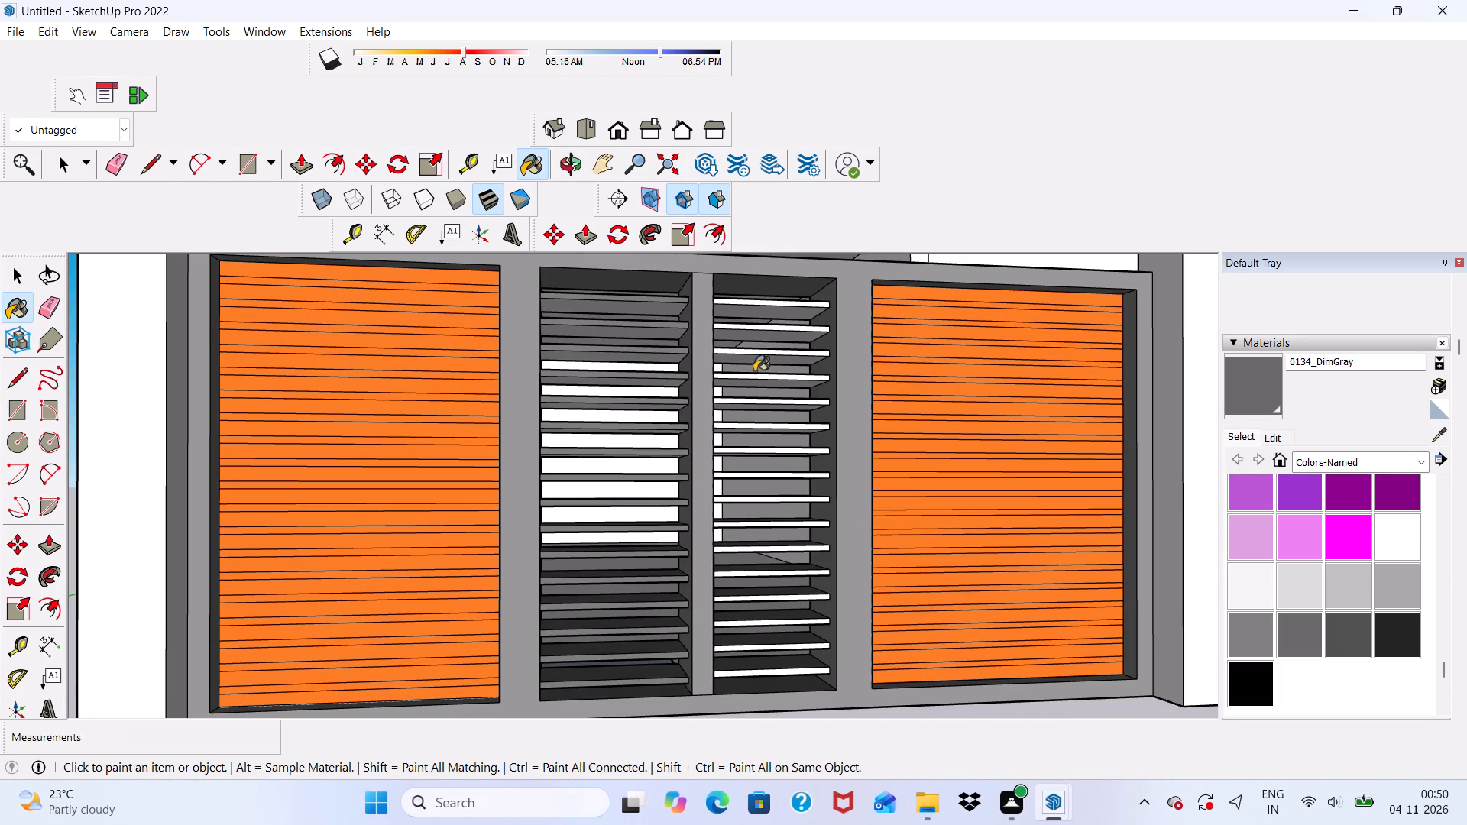
{"action": "scroll", "coordinate": [756, 376], "scroll_direction": "up", "scroll_amount": 6}
{"action": "scroll", "coordinate": [780, 365], "scroll_direction": "down", "scroll_amount": 5}
{"action": "scroll", "coordinate": [790, 373], "scroll_direction": "up", "scroll_amount": 4}
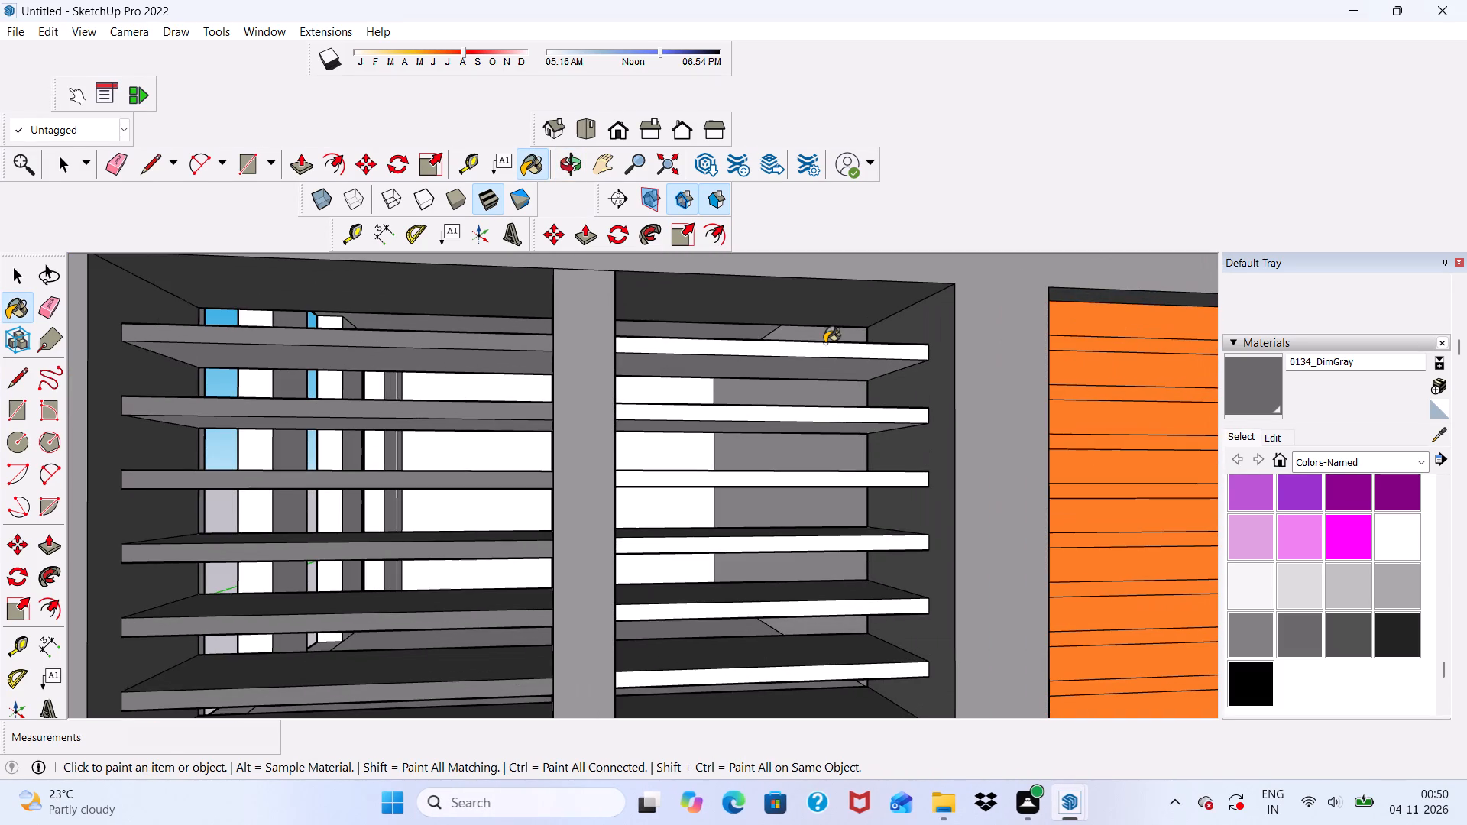
{"action": "left_click", "coordinate": [817, 350]}
{"action": "scroll", "coordinate": [833, 385], "scroll_direction": "up", "scroll_amount": 2}
{"action": "scroll", "coordinate": [842, 440], "scroll_direction": "down", "scroll_amount": 3}
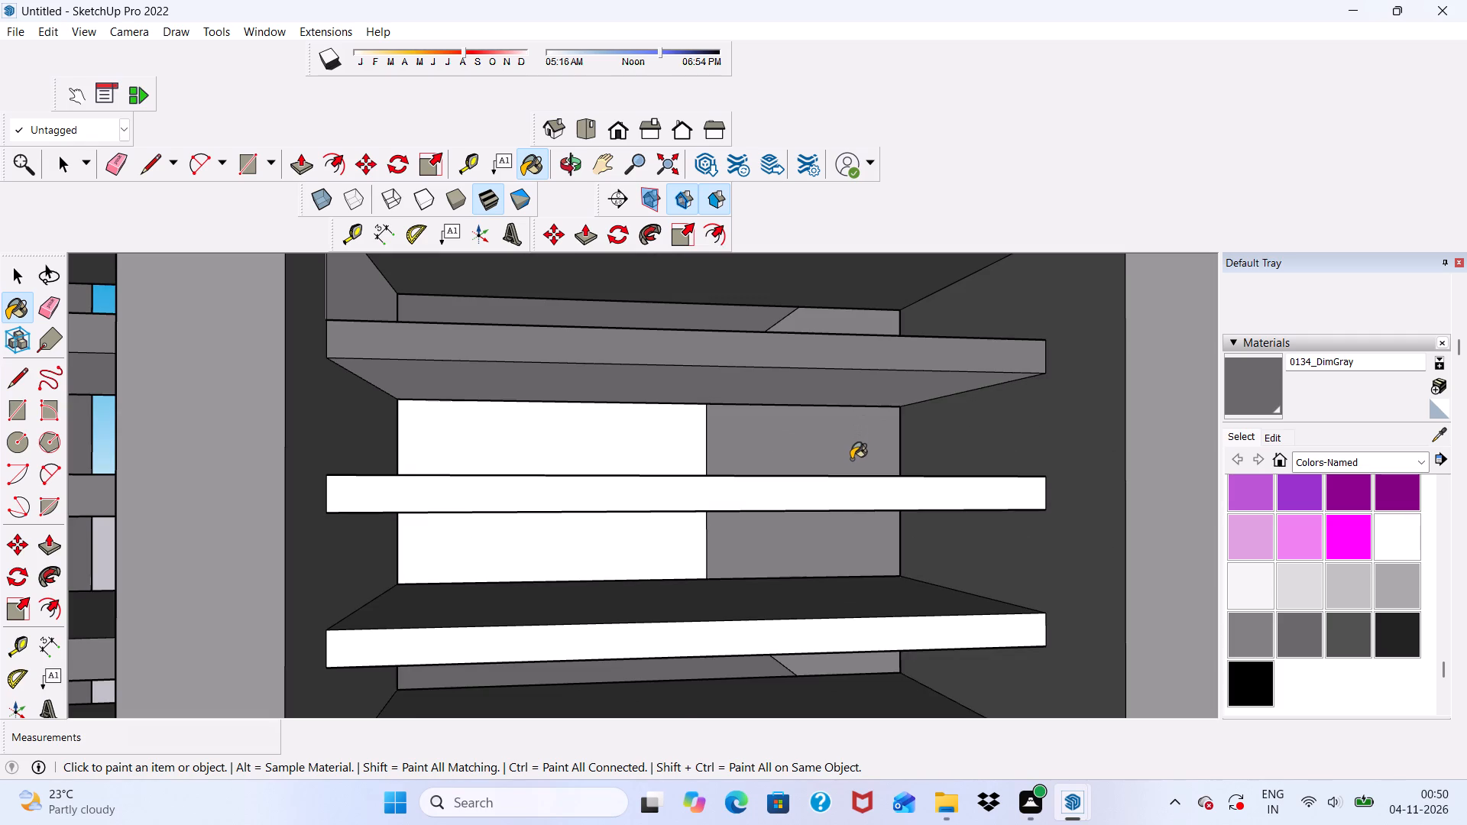
{"action": "left_click", "coordinate": [850, 461]}
{"action": "scroll", "coordinate": [853, 521], "scroll_direction": "up", "scroll_amount": 3}
{"action": "scroll", "coordinate": [854, 500], "scroll_direction": "down", "scroll_amount": 4}
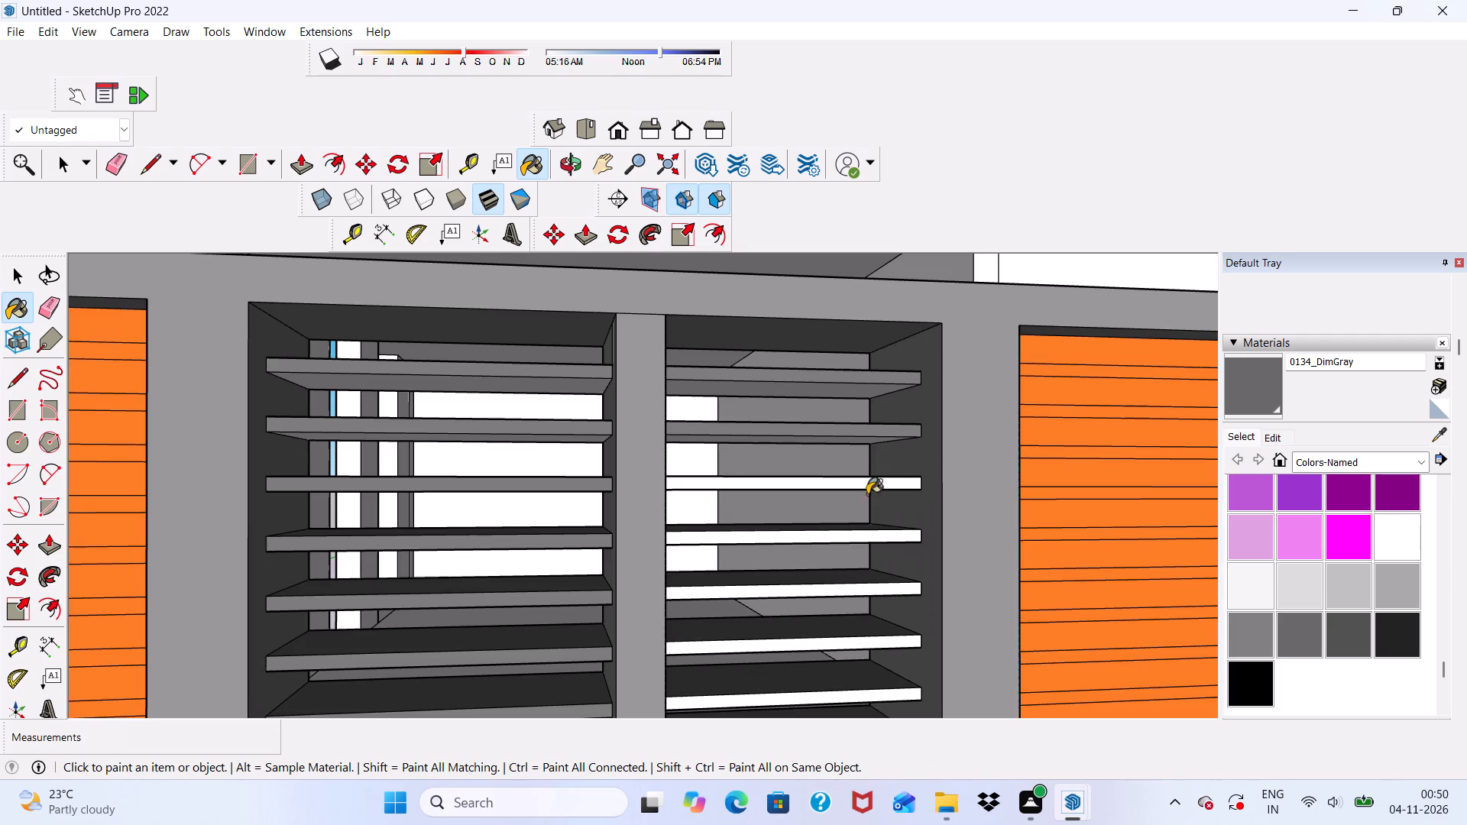
{"action": "left_click", "coordinate": [867, 494]}
{"action": "scroll", "coordinate": [870, 506], "scroll_direction": "up", "scroll_amount": 4}
{"action": "left_click", "coordinate": [886, 476]}
{"action": "left_click", "coordinate": [894, 529]}
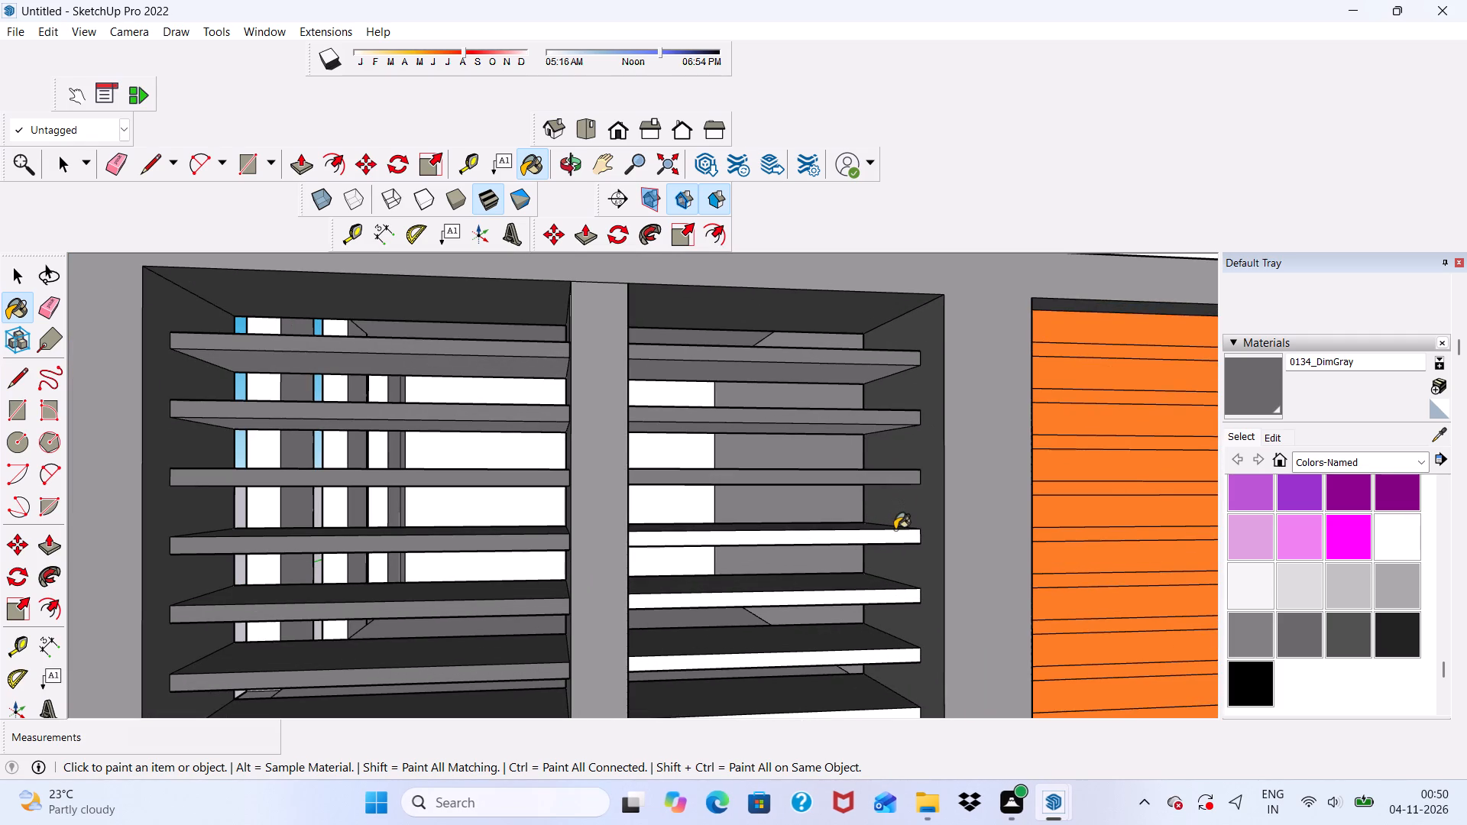
{"action": "left_click", "coordinate": [895, 538]}
Paint the white front edges of the middle slats in the right-hand louvre opening 0134_DimGray, continuing downwards.
{"action": "scroll", "coordinate": [847, 472], "scroll_direction": "down", "scroll_amount": 4}
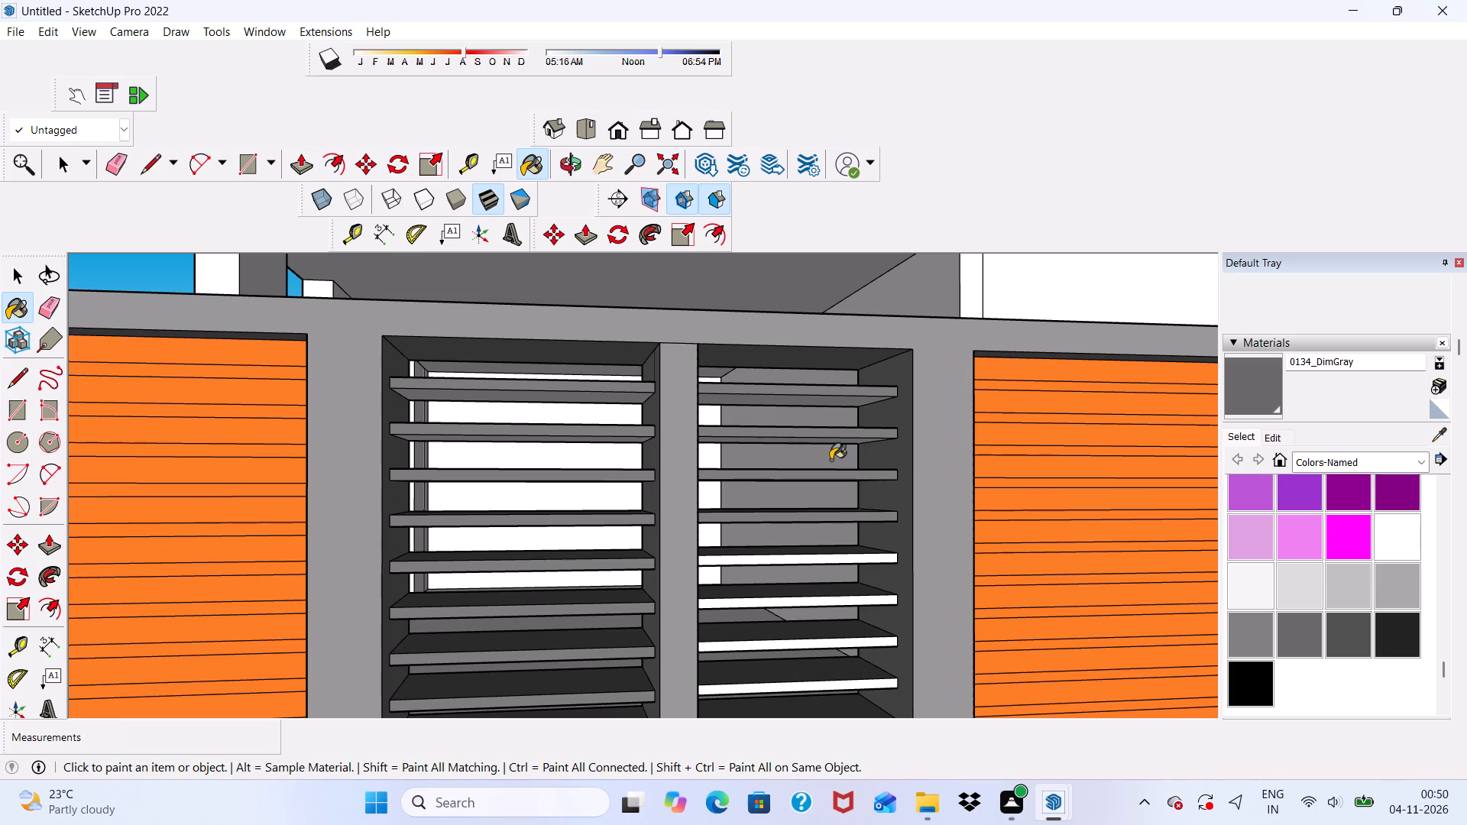
{"action": "scroll", "coordinate": [809, 240], "scroll_direction": "down", "scroll_amount": 6}
{"action": "scroll", "coordinate": [830, 440], "scroll_direction": "up", "scroll_amount": 6}
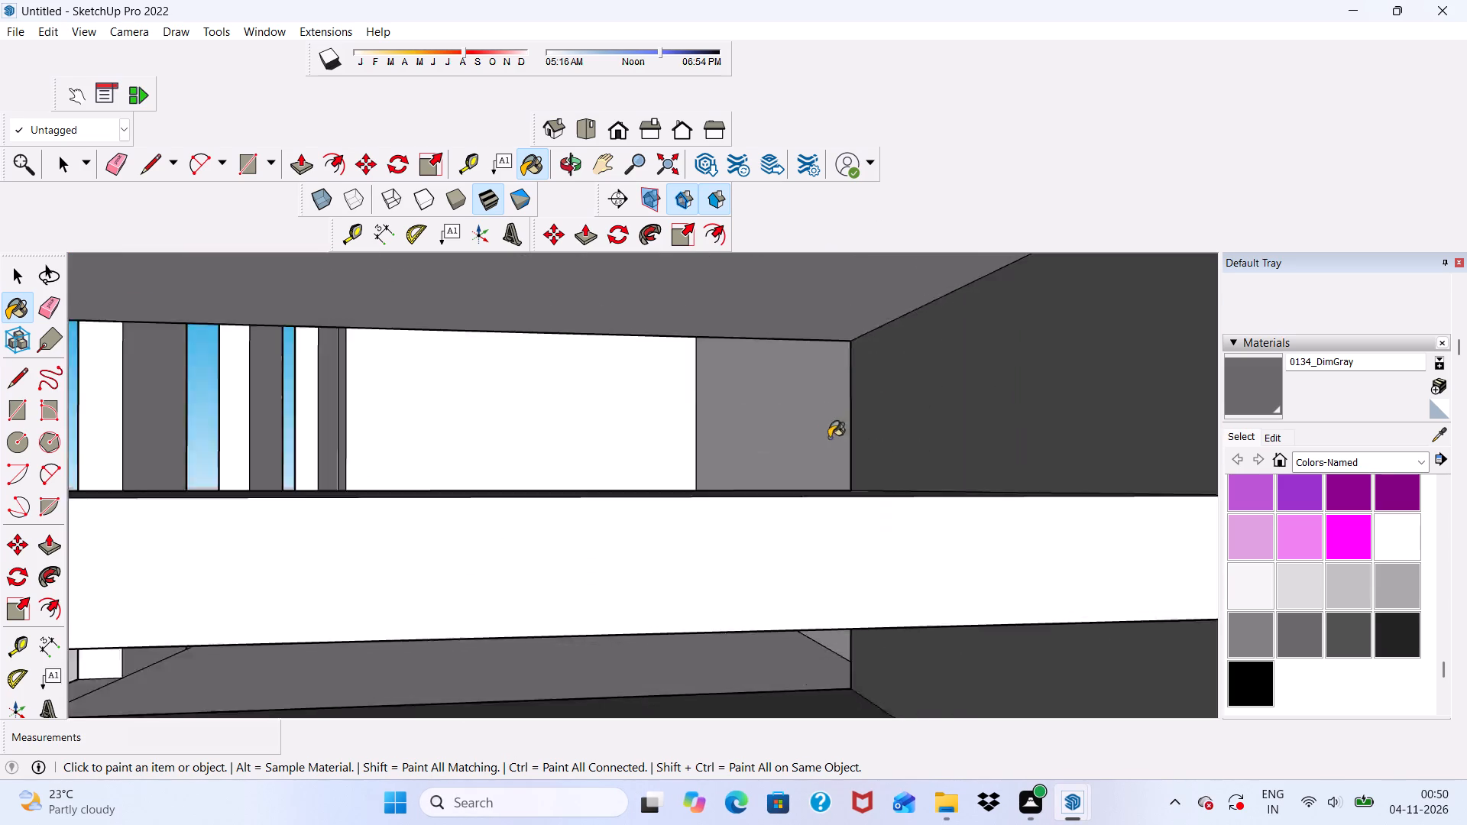
{"action": "scroll", "coordinate": [821, 424], "scroll_direction": "down", "scroll_amount": 3}
{"action": "left_click", "coordinate": [857, 325]}
{"action": "scroll", "coordinate": [866, 359], "scroll_direction": "up", "scroll_amount": 3}
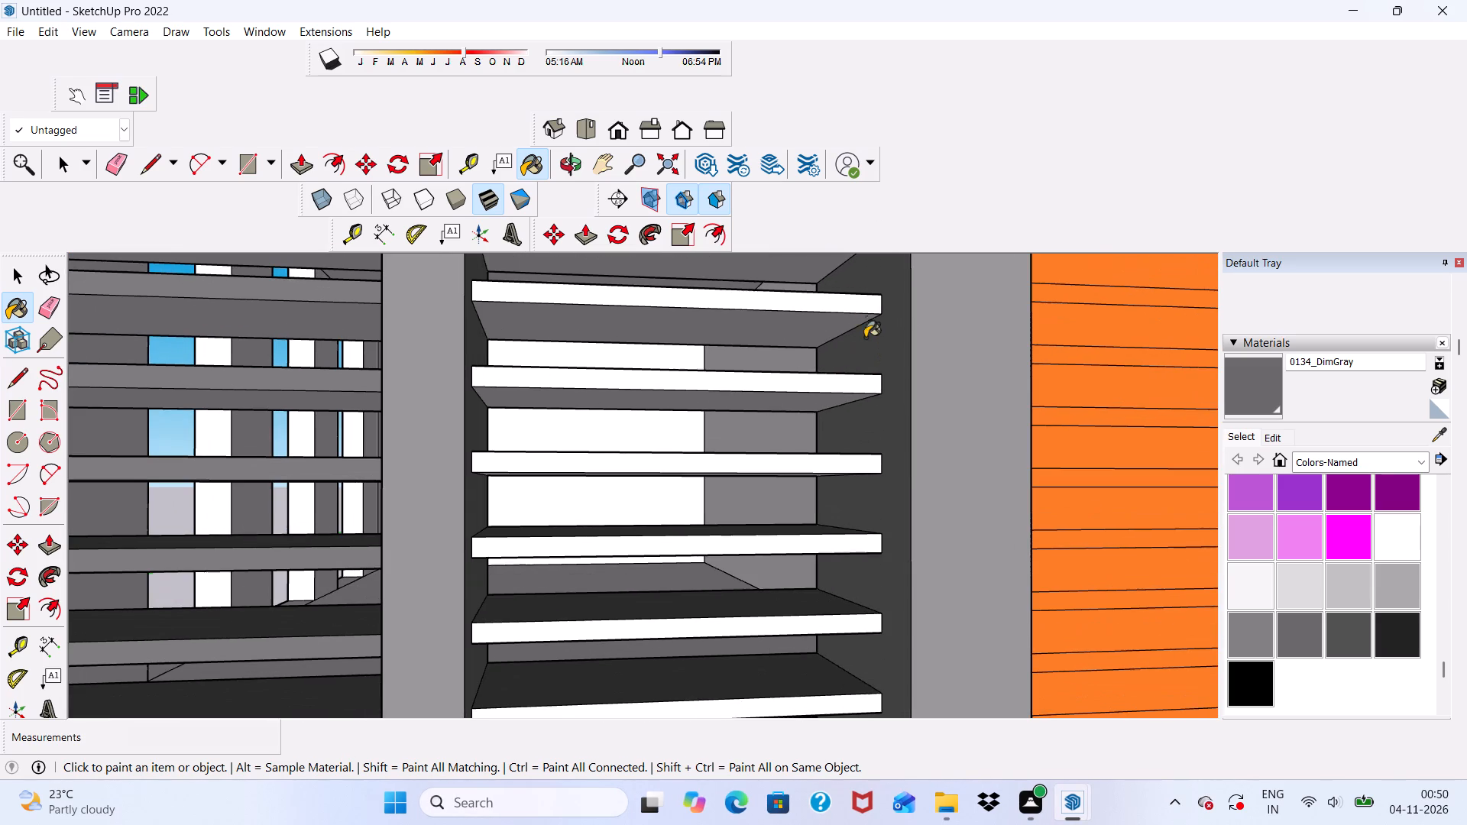
{"action": "left_click", "coordinate": [858, 312]}
{"action": "scroll", "coordinate": [871, 372], "scroll_direction": "up", "scroll_amount": 2}
{"action": "left_click", "coordinate": [846, 285]}
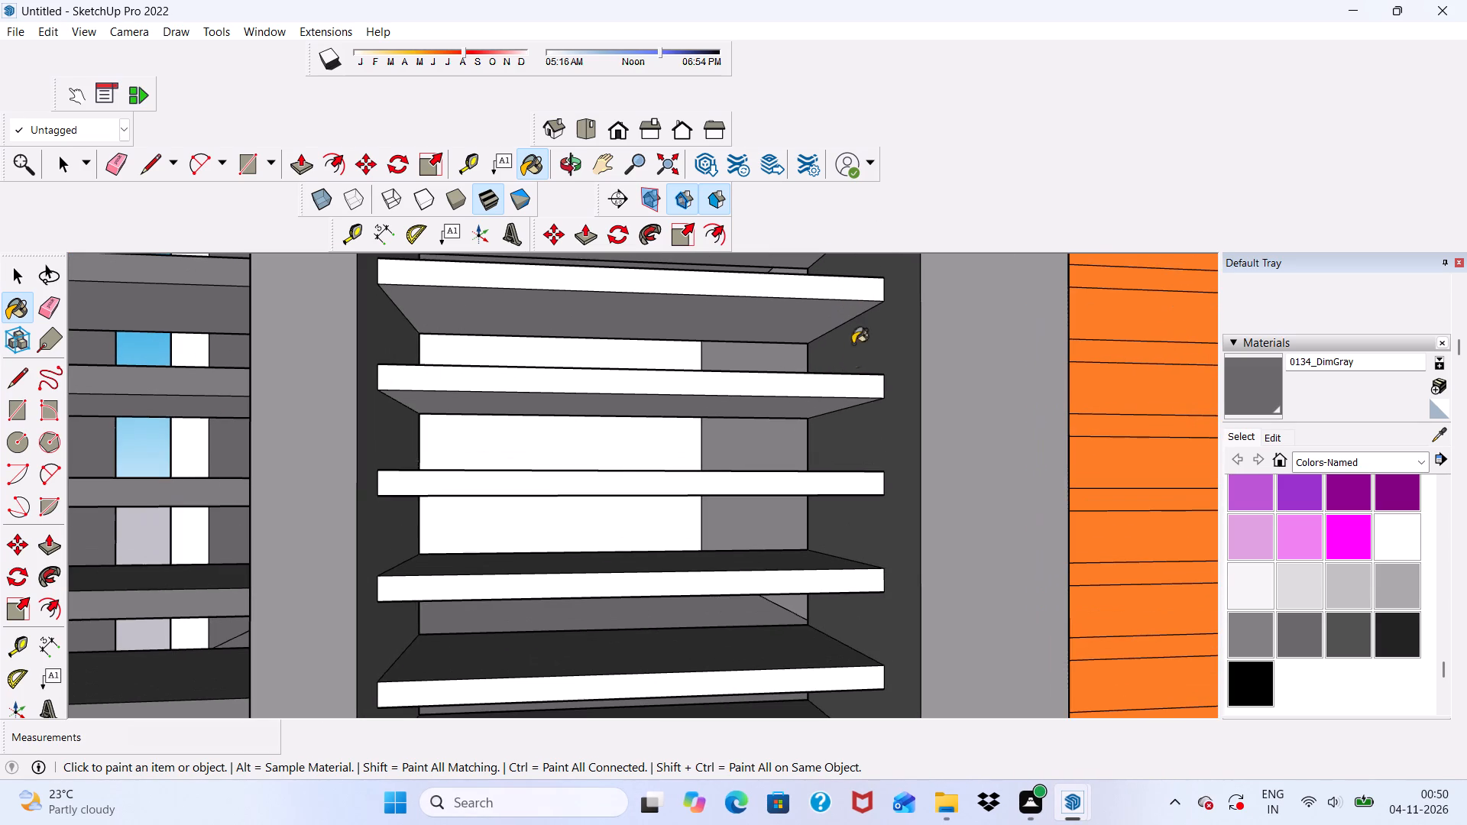
{"action": "left_click", "coordinate": [844, 383]}
{"action": "scroll", "coordinate": [832, 325], "scroll_direction": "down", "scroll_amount": 5}
{"action": "scroll", "coordinate": [837, 437], "scroll_direction": "up", "scroll_amount": 5}
{"action": "left_click", "coordinate": [837, 420]}
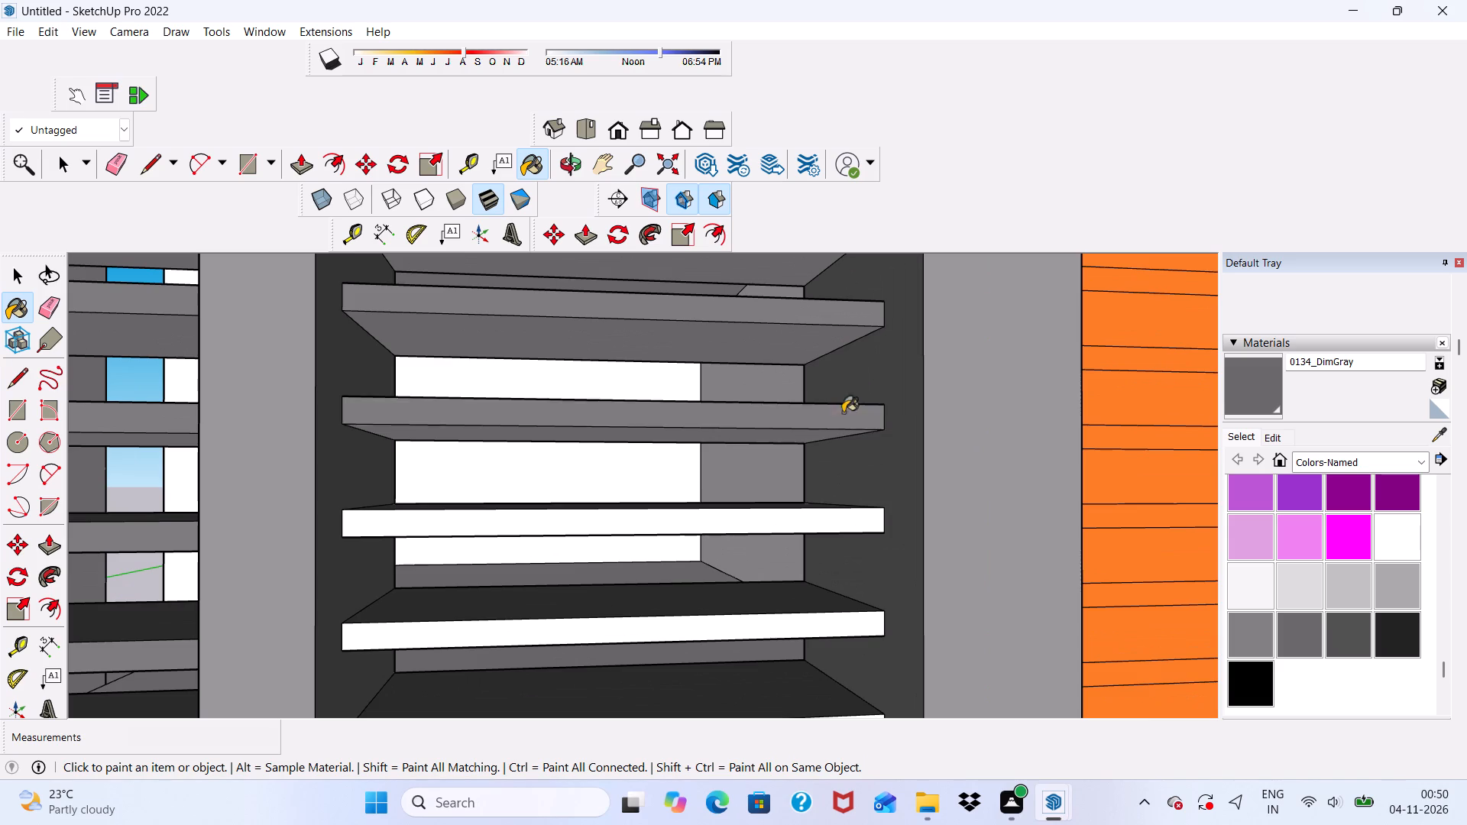
{"action": "scroll", "coordinate": [840, 451], "scroll_direction": "down", "scroll_amount": 4}
{"action": "scroll", "coordinate": [832, 533], "scroll_direction": "up", "scroll_amount": 4}
{"action": "left_click", "coordinate": [831, 520]}
{"action": "scroll", "coordinate": [821, 495], "scroll_direction": "down", "scroll_amount": 6}
{"action": "scroll", "coordinate": [804, 632], "scroll_direction": "up", "scroll_amount": 6}
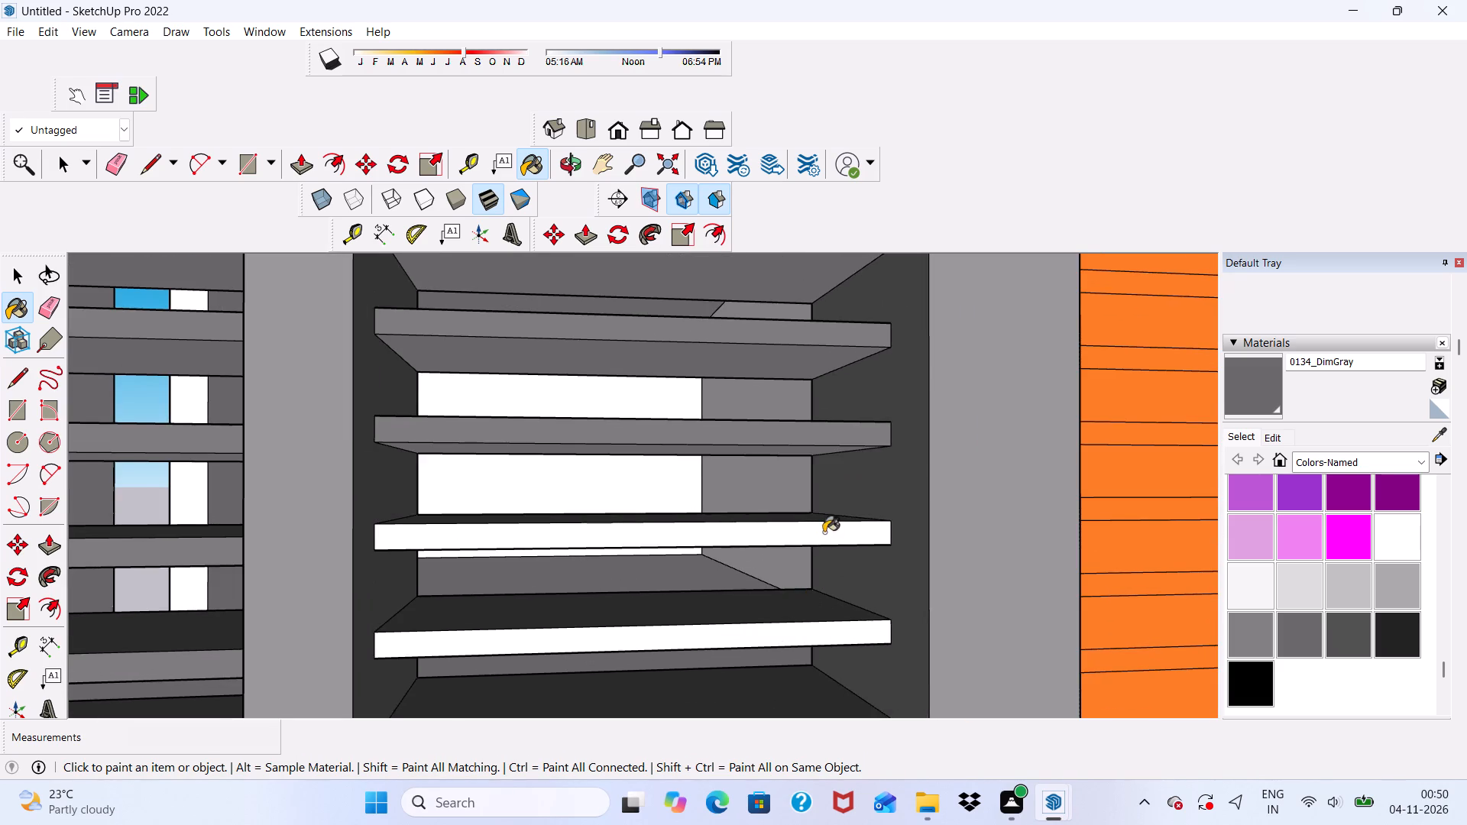
{"action": "left_click", "coordinate": [824, 532]}
Paint the remaining white front edges of the lower slats in the right-hand louvre opening 0134_DimGray.
{"action": "scroll", "coordinate": [799, 471], "scroll_direction": "down", "scroll_amount": 6}
{"action": "scroll", "coordinate": [838, 608], "scroll_direction": "up", "scroll_amount": 6}
{"action": "left_click", "coordinate": [778, 450]}
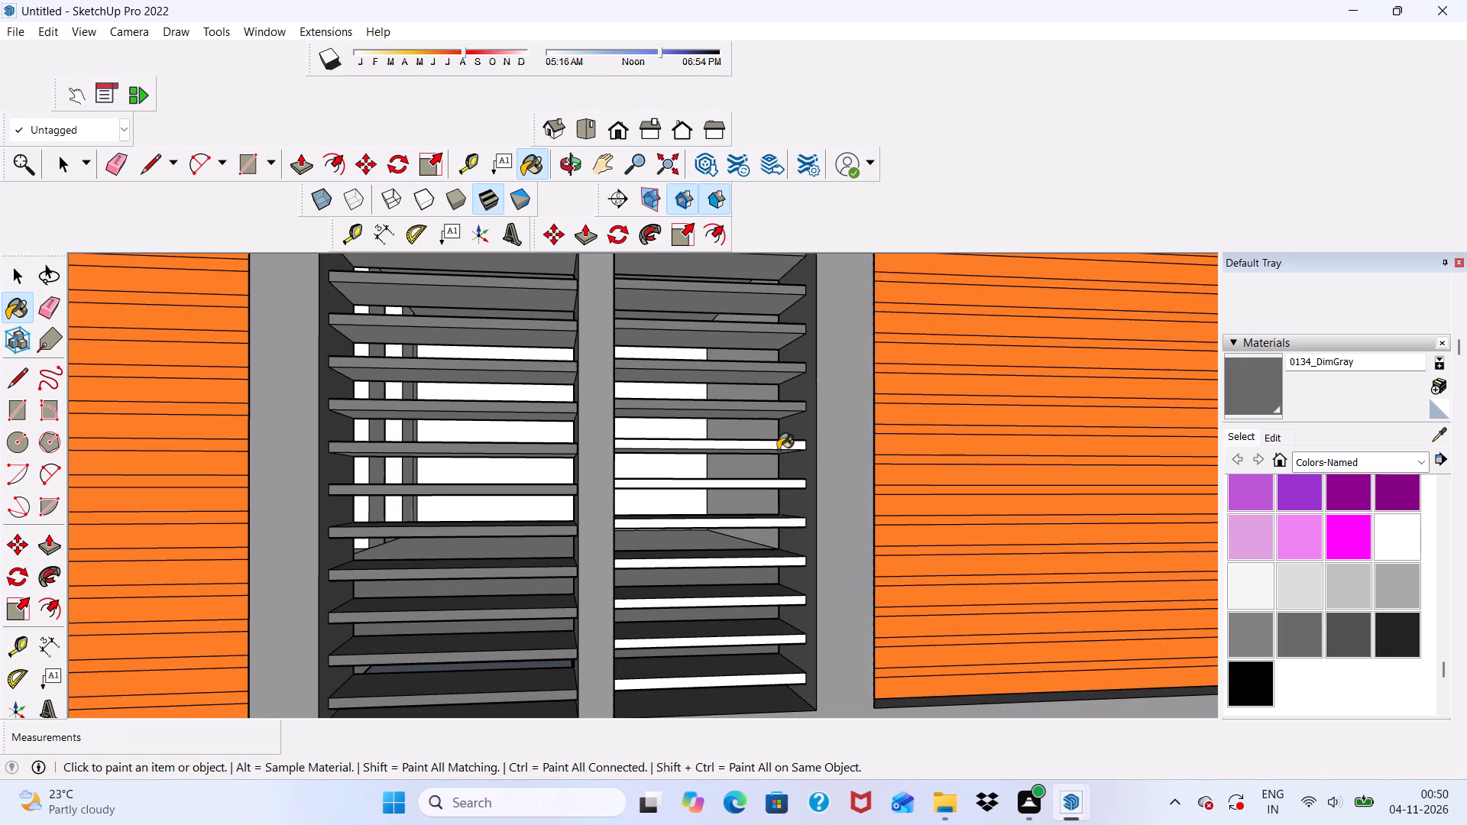
{"action": "scroll", "coordinate": [785, 487], "scroll_direction": "up", "scroll_amount": 4}
{"action": "left_click", "coordinate": [789, 425]}
{"action": "scroll", "coordinate": [795, 470], "scroll_direction": "up", "scroll_amount": 3}
{"action": "left_click", "coordinate": [792, 496]}
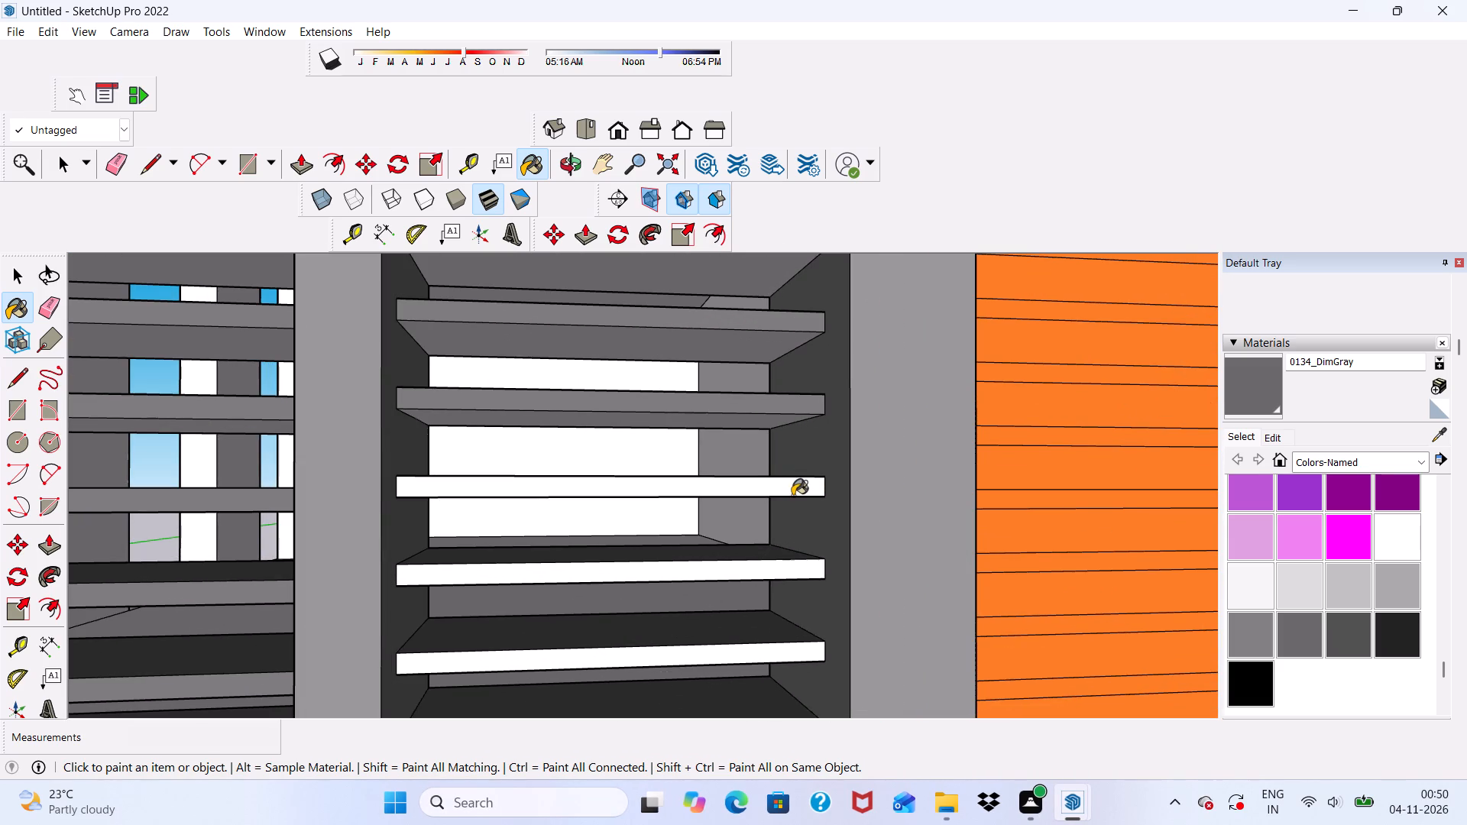
{"action": "left_click", "coordinate": [793, 487]}
{"action": "left_click", "coordinate": [782, 568]}
{"action": "scroll", "coordinate": [784, 443], "scroll_direction": "down", "scroll_amount": 4}
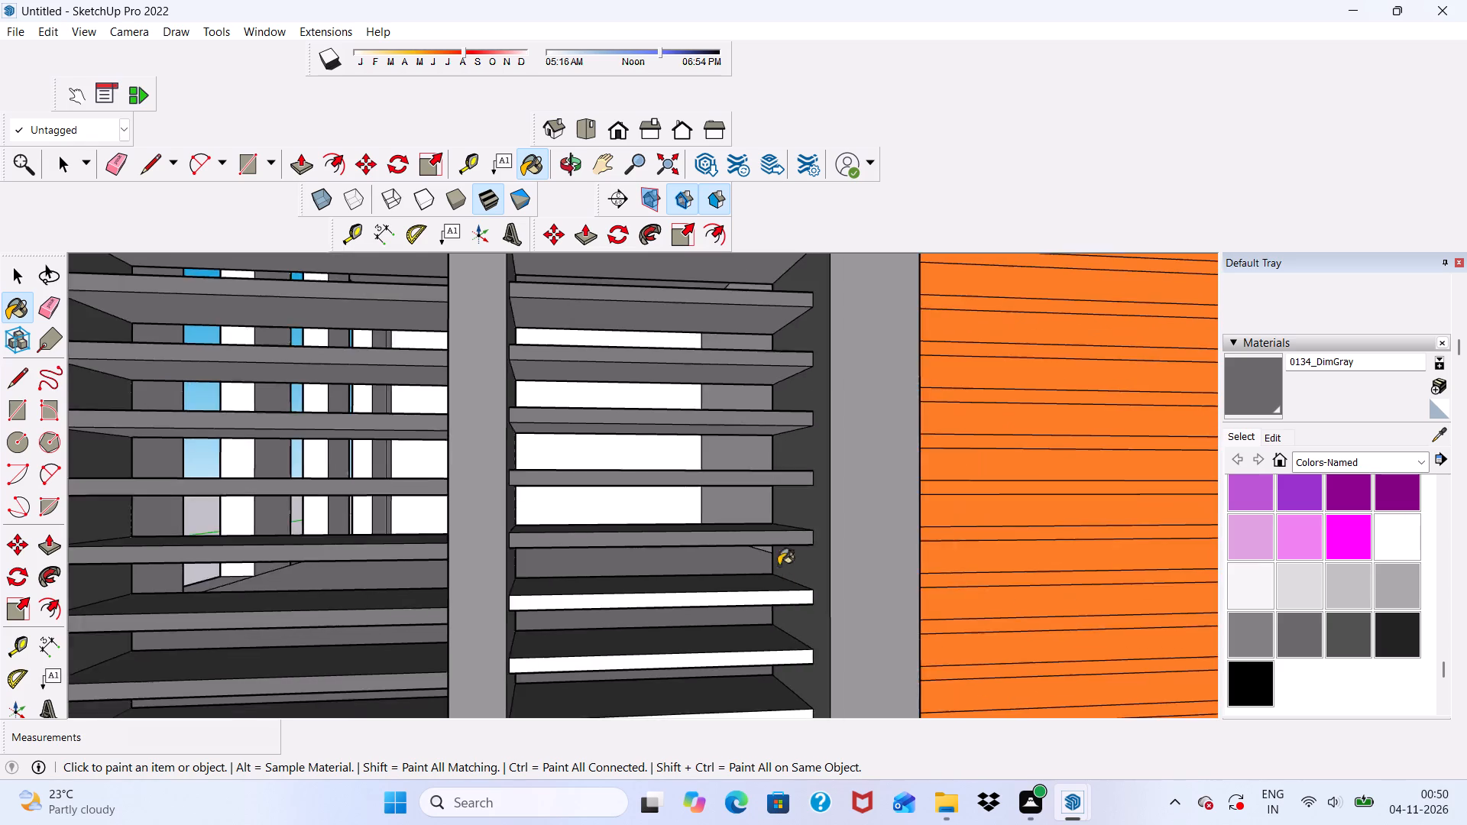
{"action": "scroll", "coordinate": [777, 592], "scroll_direction": "up", "scroll_amount": 5}
{"action": "left_click", "coordinate": [776, 584]}
{"action": "scroll", "coordinate": [760, 500], "scroll_direction": "down", "scroll_amount": 4}
{"action": "scroll", "coordinate": [768, 614], "scroll_direction": "up", "scroll_amount": 5}
{"action": "left_click", "coordinate": [772, 623]}
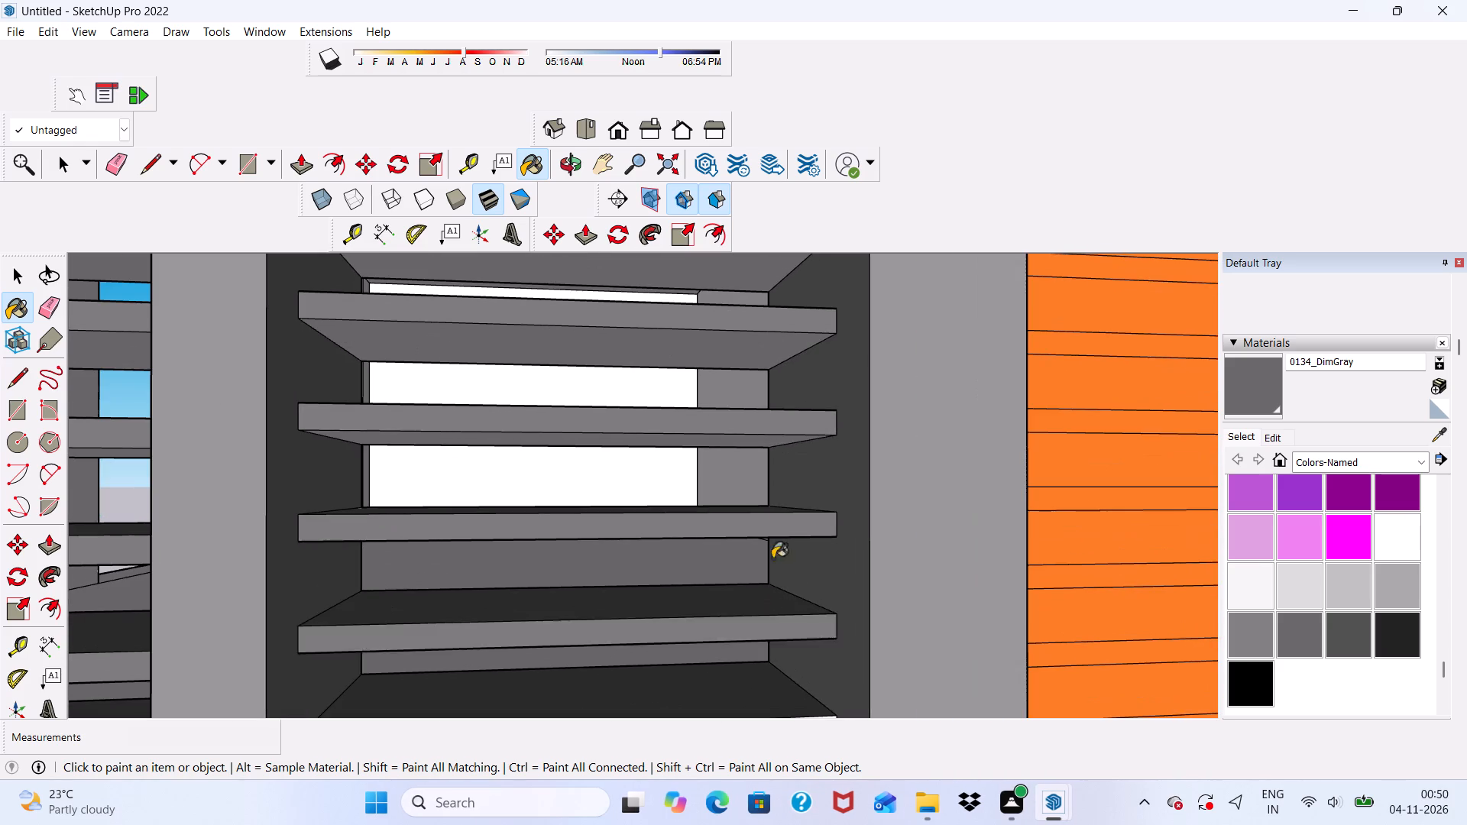
{"action": "scroll", "coordinate": [779, 503], "scroll_direction": "down", "scroll_amount": 8}
{"action": "scroll", "coordinate": [785, 649], "scroll_direction": "up", "scroll_amount": 5}
{"action": "left_click", "coordinate": [785, 649]}
{"action": "left_click", "coordinate": [782, 562]}
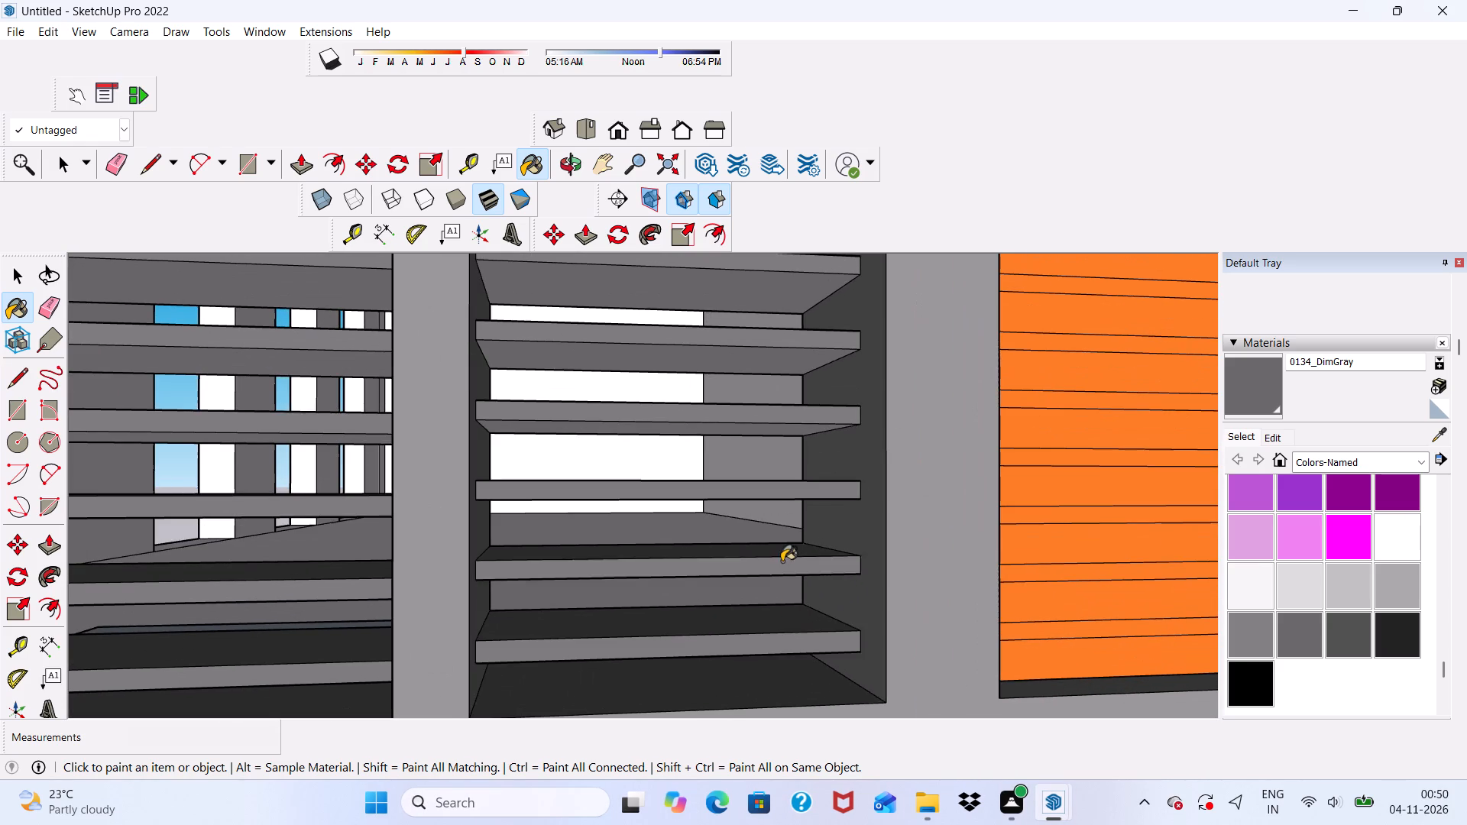
Paint the undersides of the lower slats in the right-hand louvre opening 0134_DimGray, working upwards.
{"action": "scroll", "coordinate": [784, 579], "scroll_direction": "down", "scroll_amount": 4}
{"action": "middle_click_drag", "start_coordinate": [779, 596], "coordinate": [741, 303]}
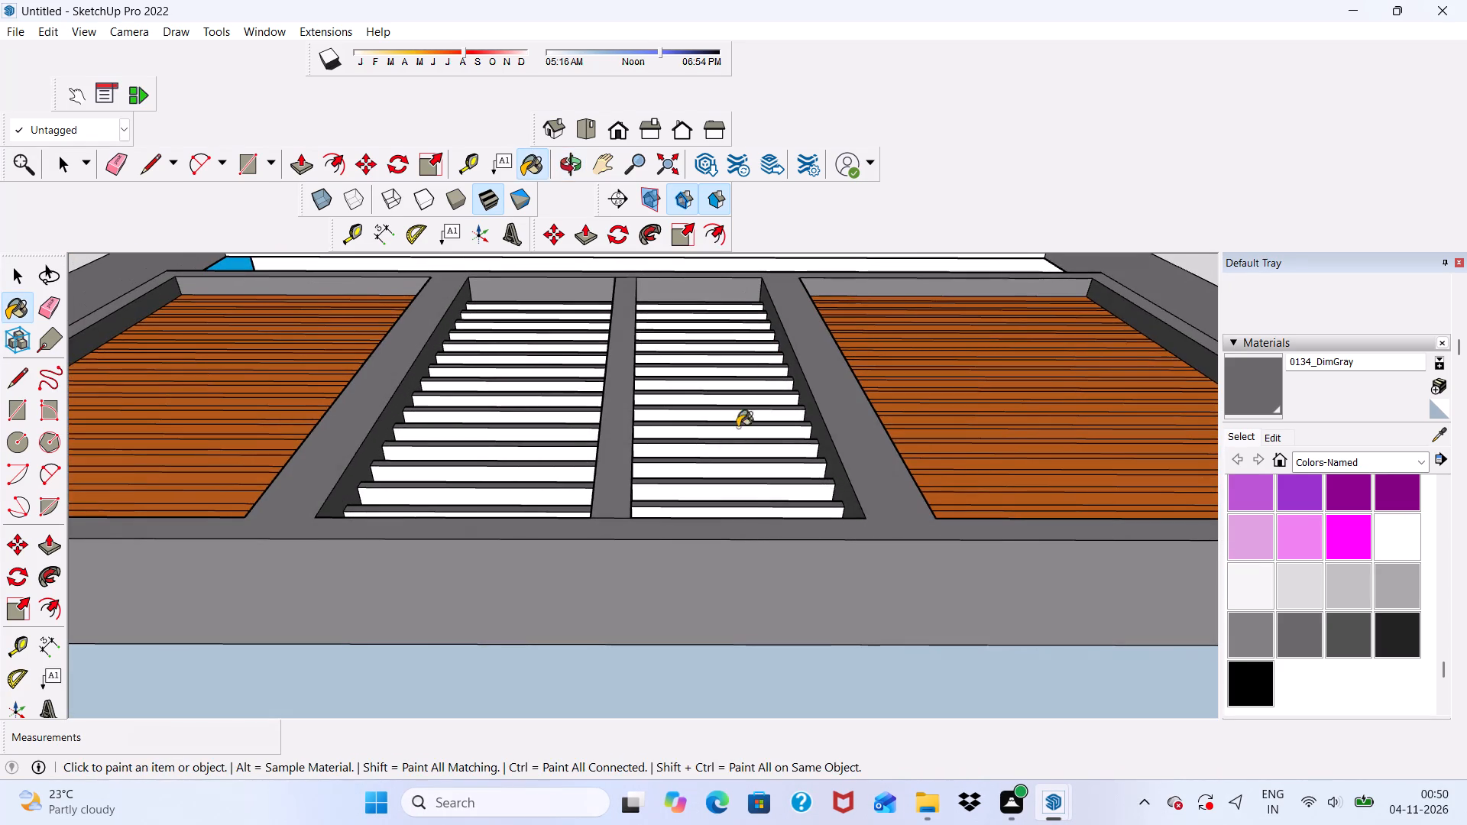
{"action": "middle_click_drag", "start_coordinate": [740, 513], "coordinate": [704, 592]}
{"action": "scroll", "coordinate": [704, 585], "scroll_direction": "up", "scroll_amount": 4}
{"action": "left_click", "coordinate": [704, 579]}
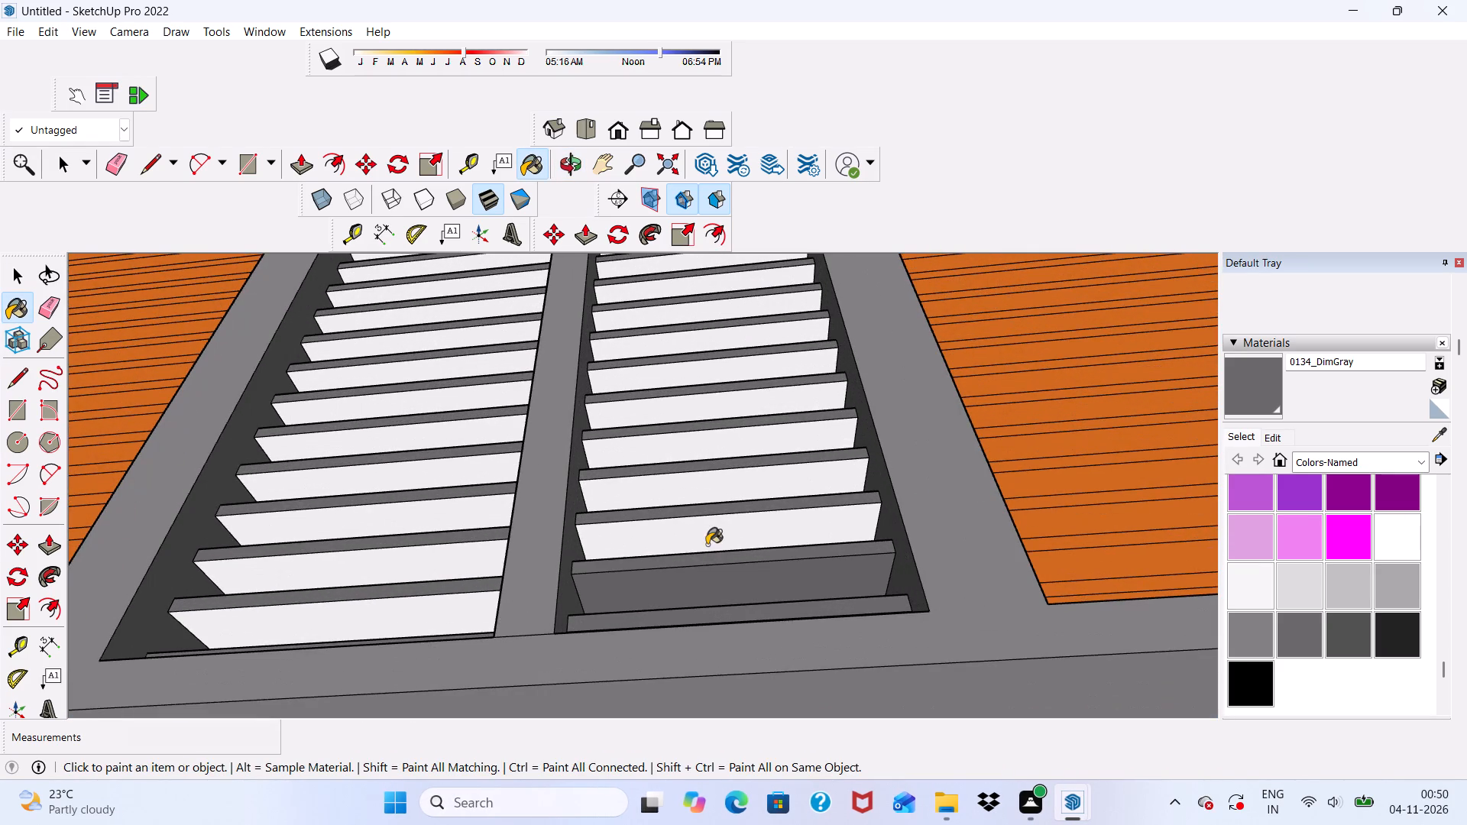
{"action": "left_click", "coordinate": [705, 532]}
{"action": "left_click", "coordinate": [708, 480]}
{"action": "left_click", "coordinate": [705, 428]}
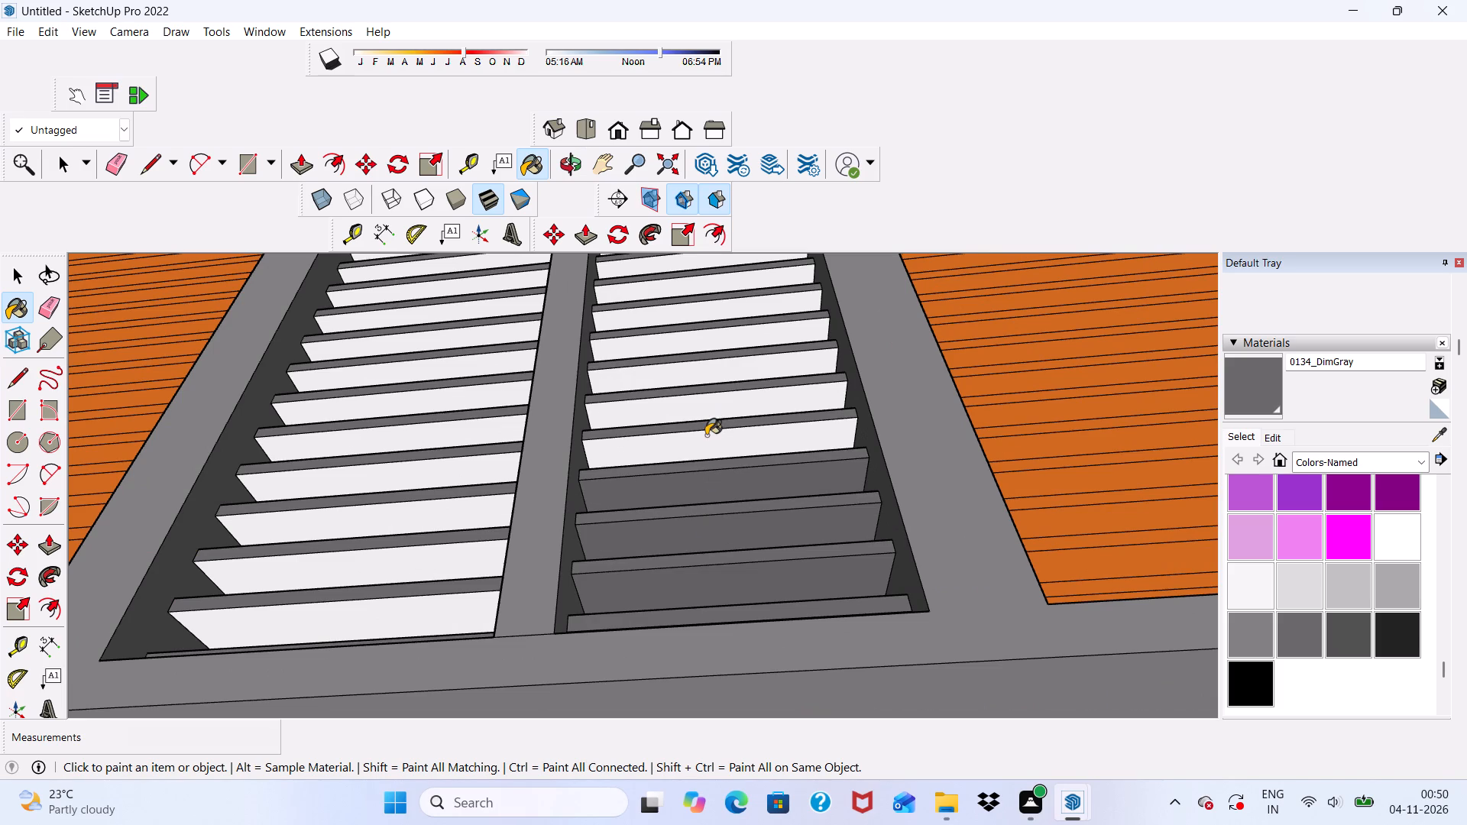
{"action": "left_click", "coordinate": [706, 435]}
{"action": "left_click", "coordinate": [714, 405]}
{"action": "left_click", "coordinate": [717, 370]}
{"action": "left_click", "coordinate": [718, 335]}
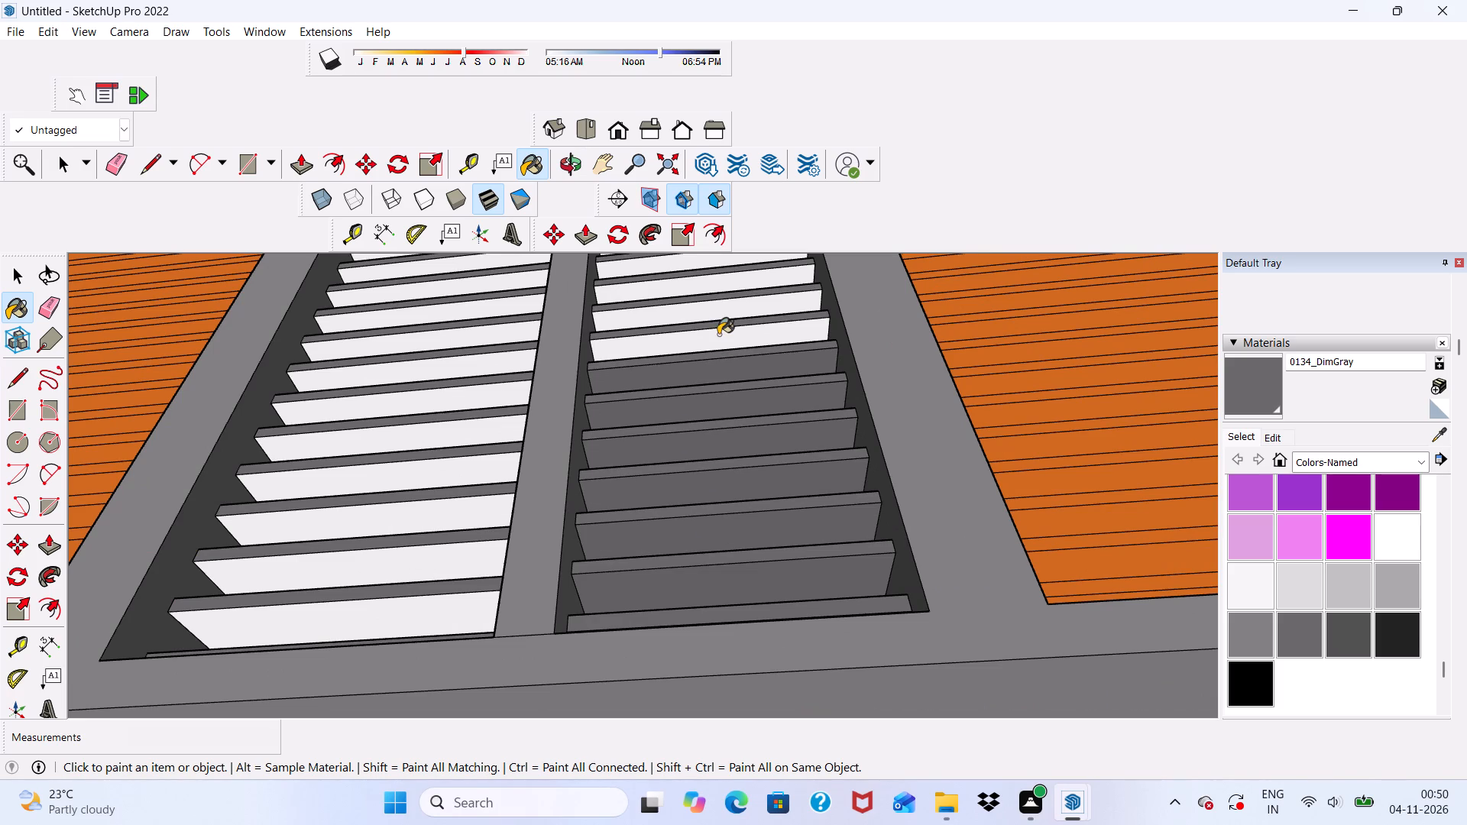
{"action": "left_click", "coordinate": [727, 305]}
Paint the remaining white undersides of the upper slats in the right-hand louvre opening 0134_DimGray.
{"action": "scroll", "coordinate": [737, 378], "scroll_direction": "down", "scroll_amount": 9}
{"action": "scroll", "coordinate": [758, 222], "scroll_direction": "up", "scroll_amount": 6}
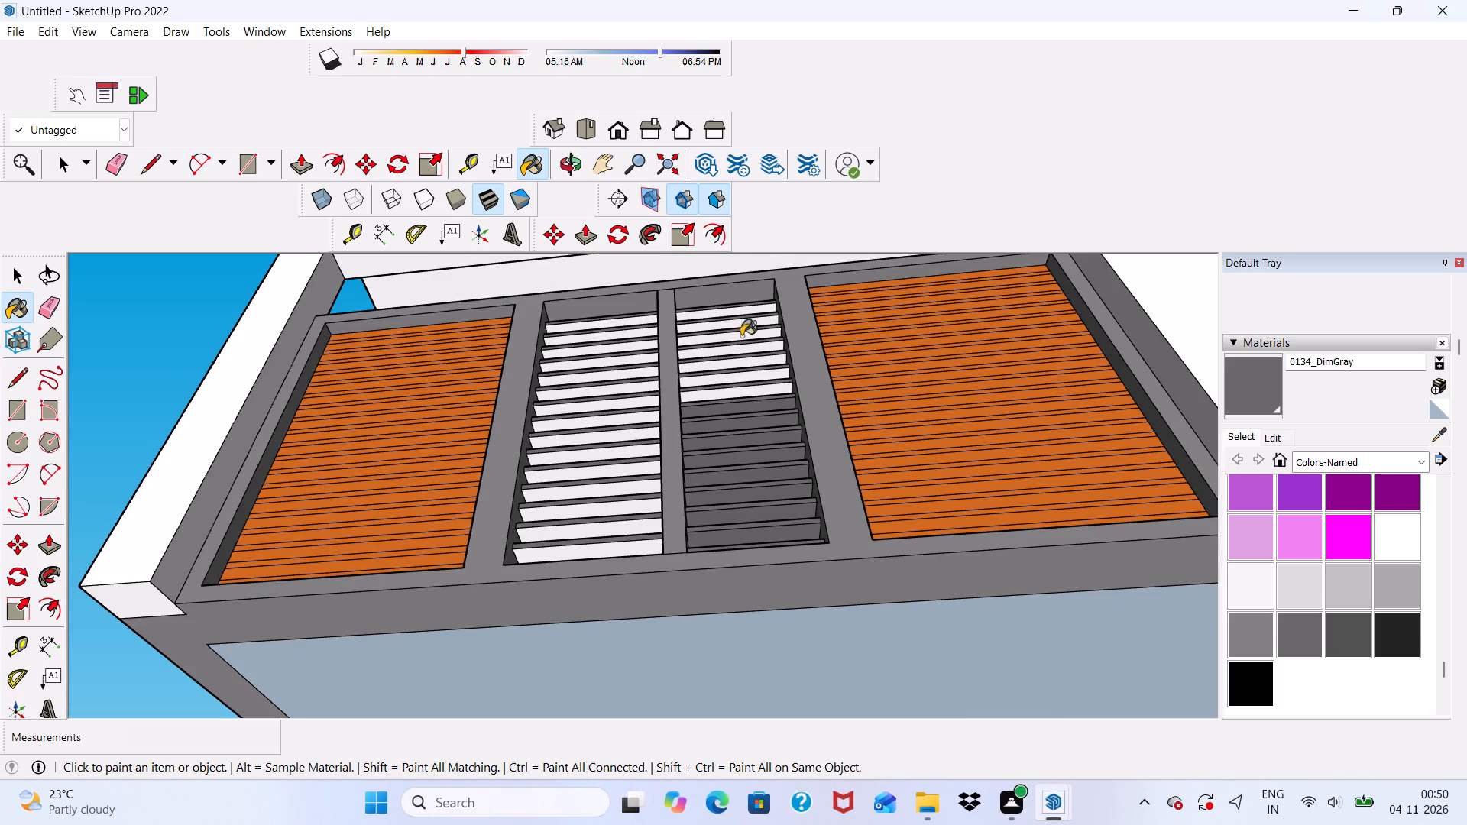
{"action": "scroll", "coordinate": [741, 336], "scroll_direction": "up", "scroll_amount": 2}
{"action": "scroll", "coordinate": [746, 406], "scroll_direction": "up", "scroll_amount": 7}
{"action": "left_click", "coordinate": [750, 419]}
{"action": "left_click", "coordinate": [751, 431]}
{"action": "left_click_drag", "start_coordinate": [736, 363], "coordinate": [737, 370]}
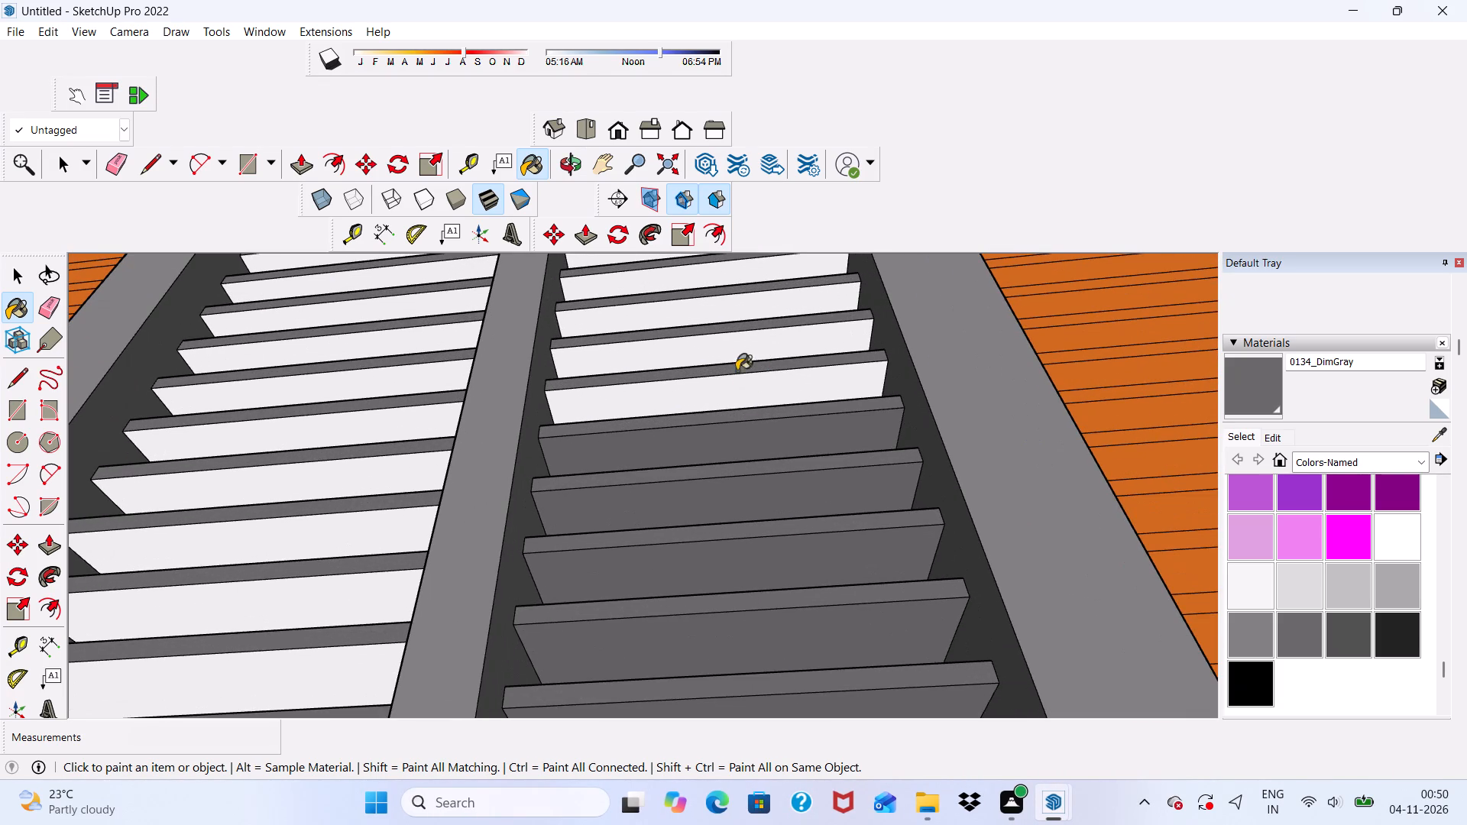
{"action": "left_click_drag", "start_coordinate": [737, 370], "coordinate": [737, 373]}
{"action": "left_click", "coordinate": [737, 382]}
{"action": "left_click", "coordinate": [727, 346]}
{"action": "left_click", "coordinate": [727, 311]}
{"action": "scroll", "coordinate": [730, 335], "scroll_direction": "down", "scroll_amount": 5}
{"action": "scroll", "coordinate": [760, 383], "scroll_direction": "up", "scroll_amount": 6}
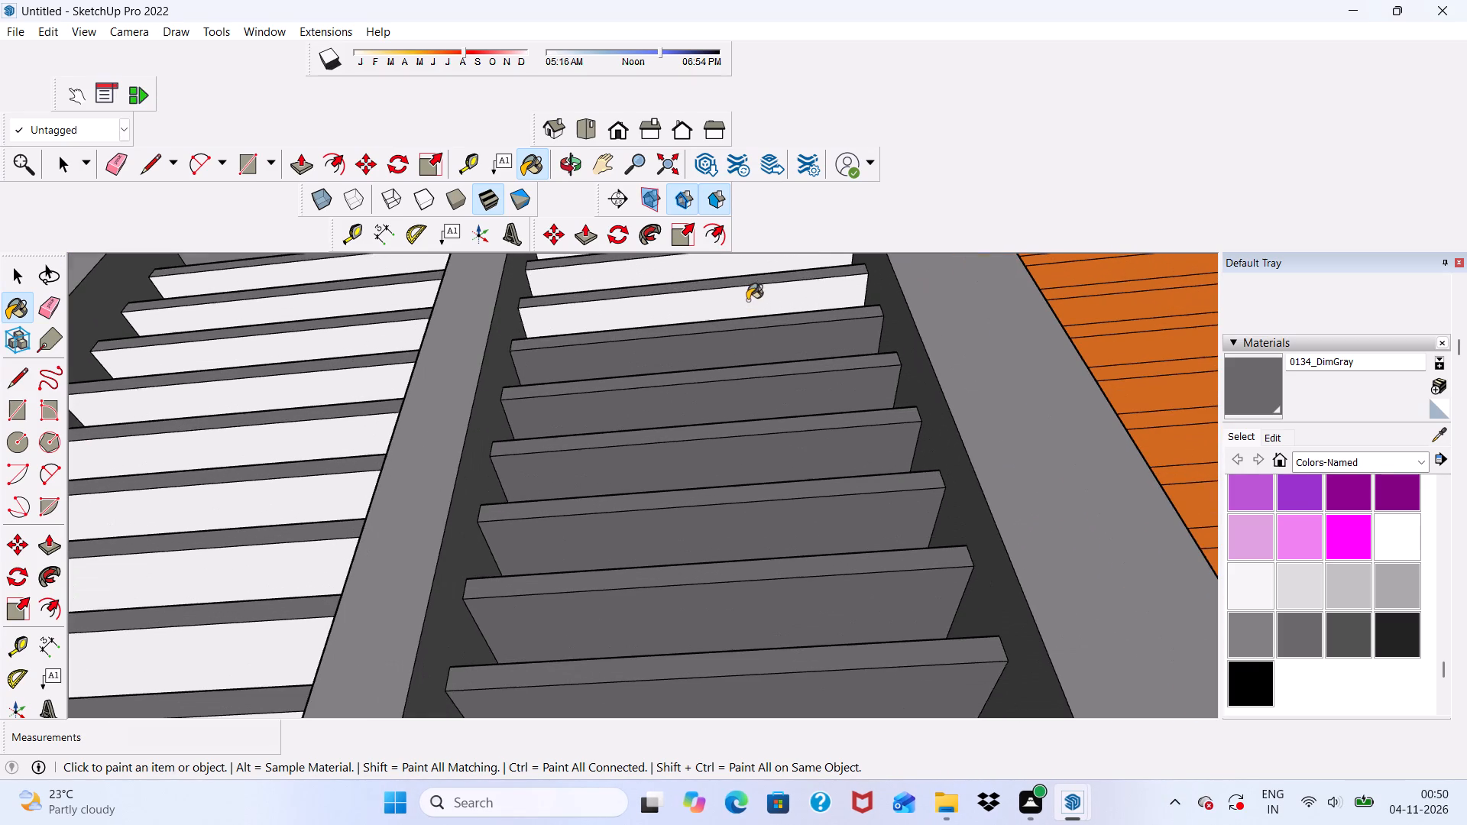
{"action": "left_click", "coordinate": [747, 296]}
{"action": "left_click", "coordinate": [747, 277]}
{"action": "scroll", "coordinate": [752, 322], "scroll_direction": "down", "scroll_amount": 9}
{"action": "scroll", "coordinate": [810, 332], "scroll_direction": "up", "scroll_amount": 7}
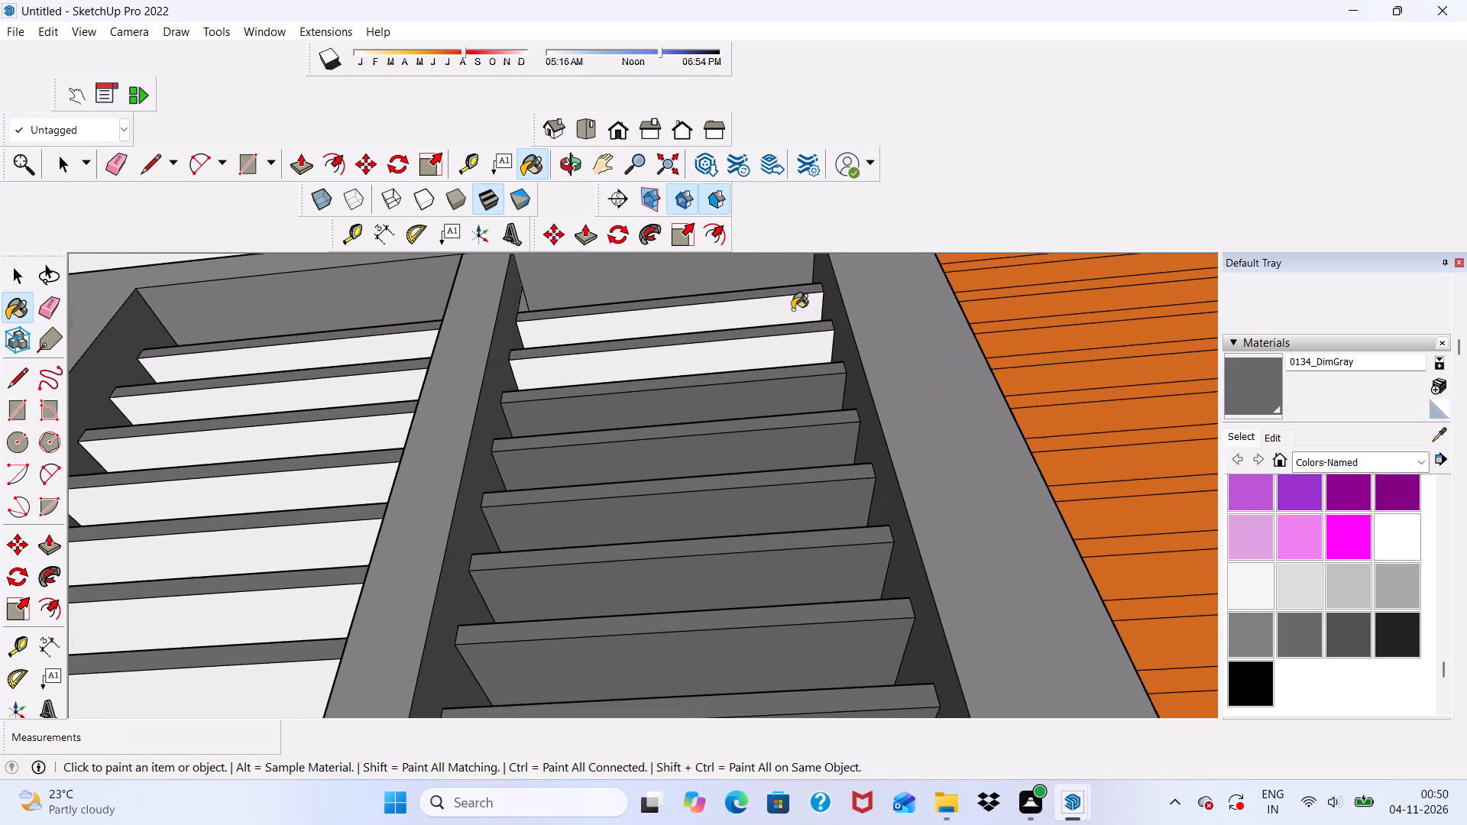
{"action": "left_click", "coordinate": [792, 309]}
{"action": "left_click", "coordinate": [745, 368]}
Paint the white undersides of the lower slats in the left-hand louvre opening 0134_DimGray, working upwards.
{"action": "scroll", "coordinate": [756, 369], "scroll_direction": "down", "scroll_amount": 11}
{"action": "scroll", "coordinate": [948, 445], "scroll_direction": "up", "scroll_amount": 1}
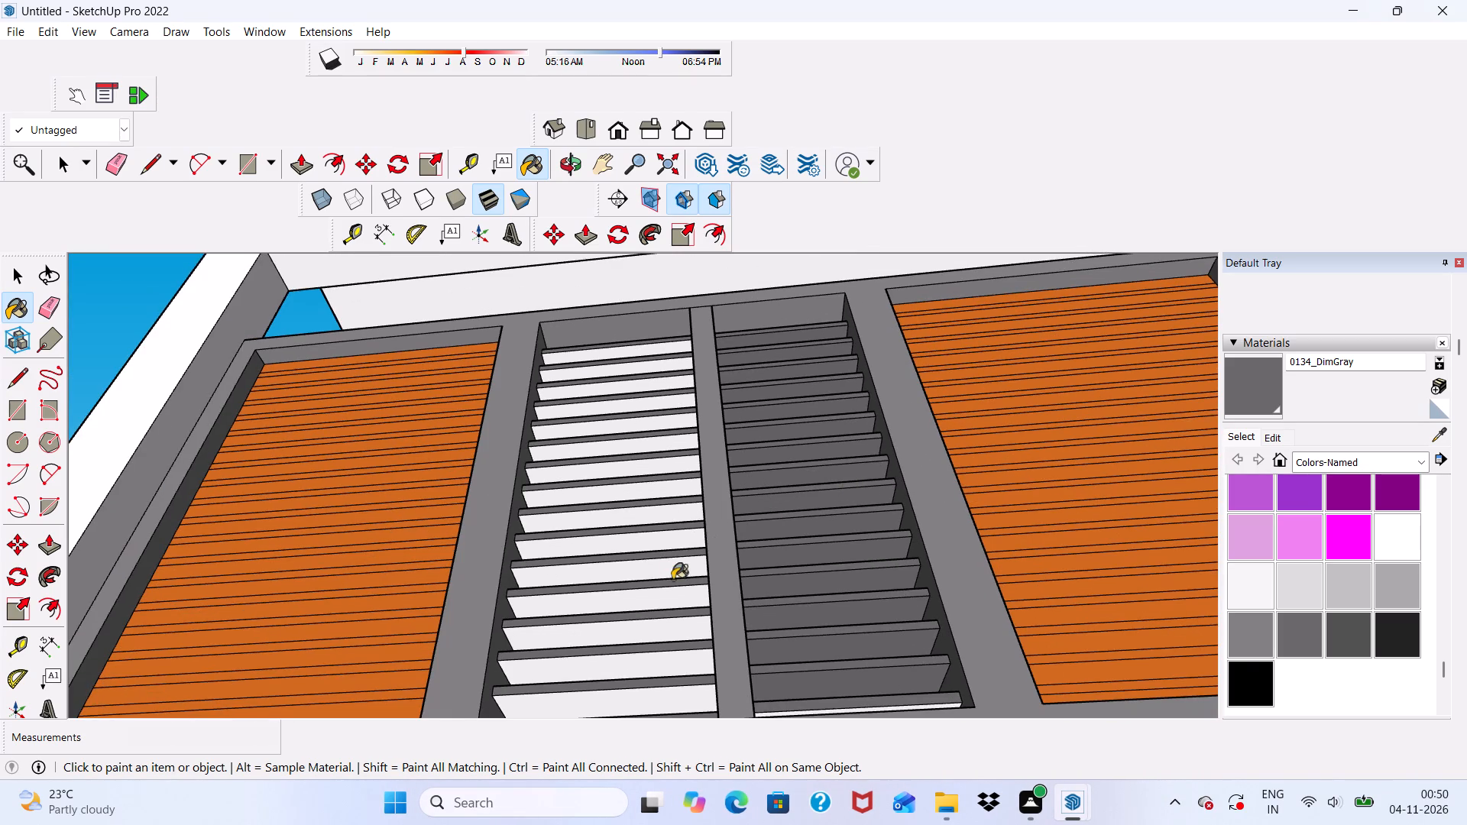
{"action": "scroll", "coordinate": [622, 545], "scroll_direction": "down", "scroll_amount": 4}
{"action": "scroll", "coordinate": [608, 613], "scroll_direction": "up", "scroll_amount": 5}
{"action": "left_click", "coordinate": [607, 654]}
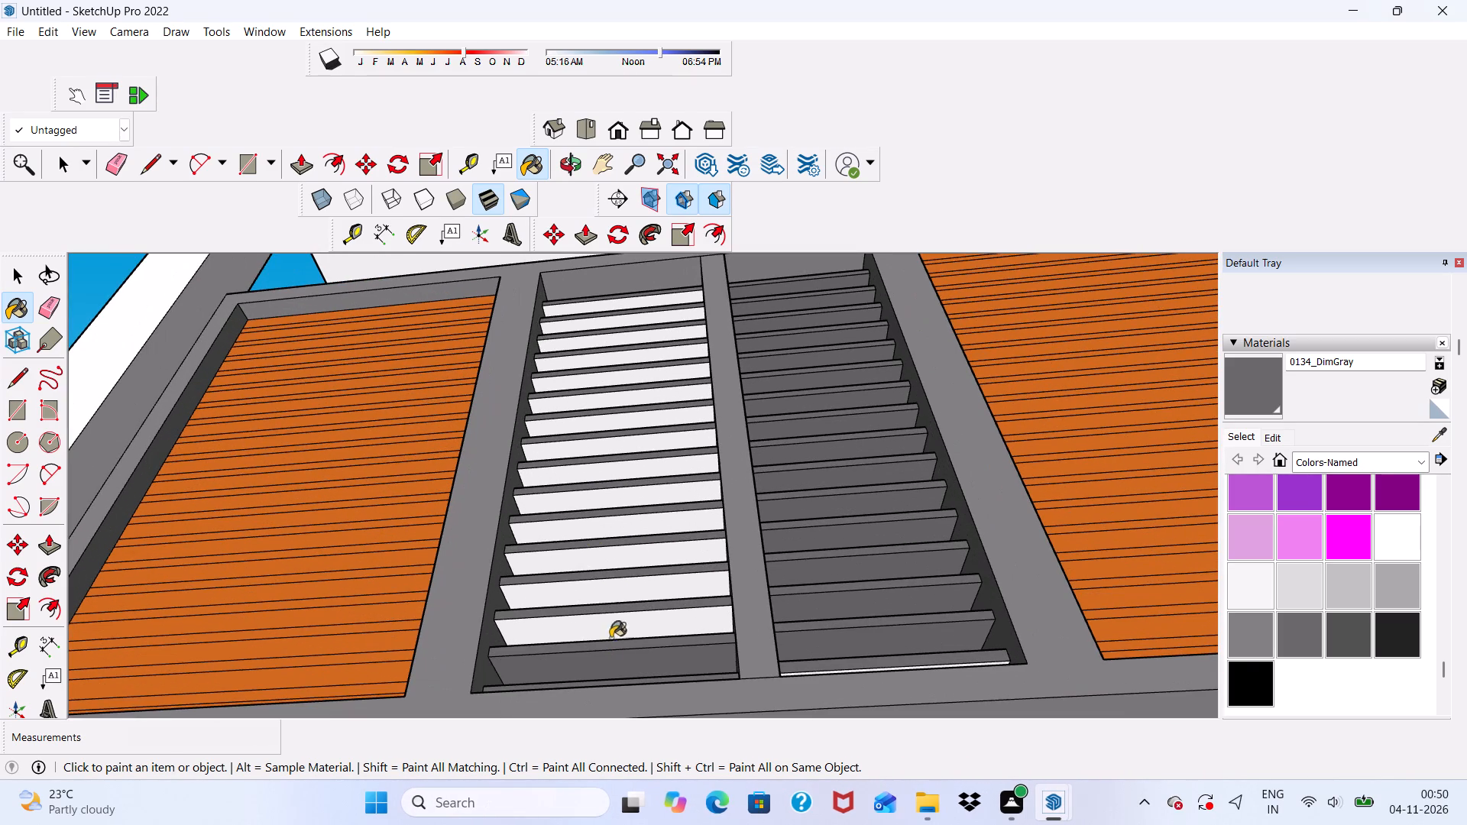
{"action": "left_click", "coordinate": [608, 626]}
{"action": "left_click", "coordinate": [615, 593]}
{"action": "left_click", "coordinate": [613, 554]}
{"action": "left_click", "coordinate": [617, 529]}
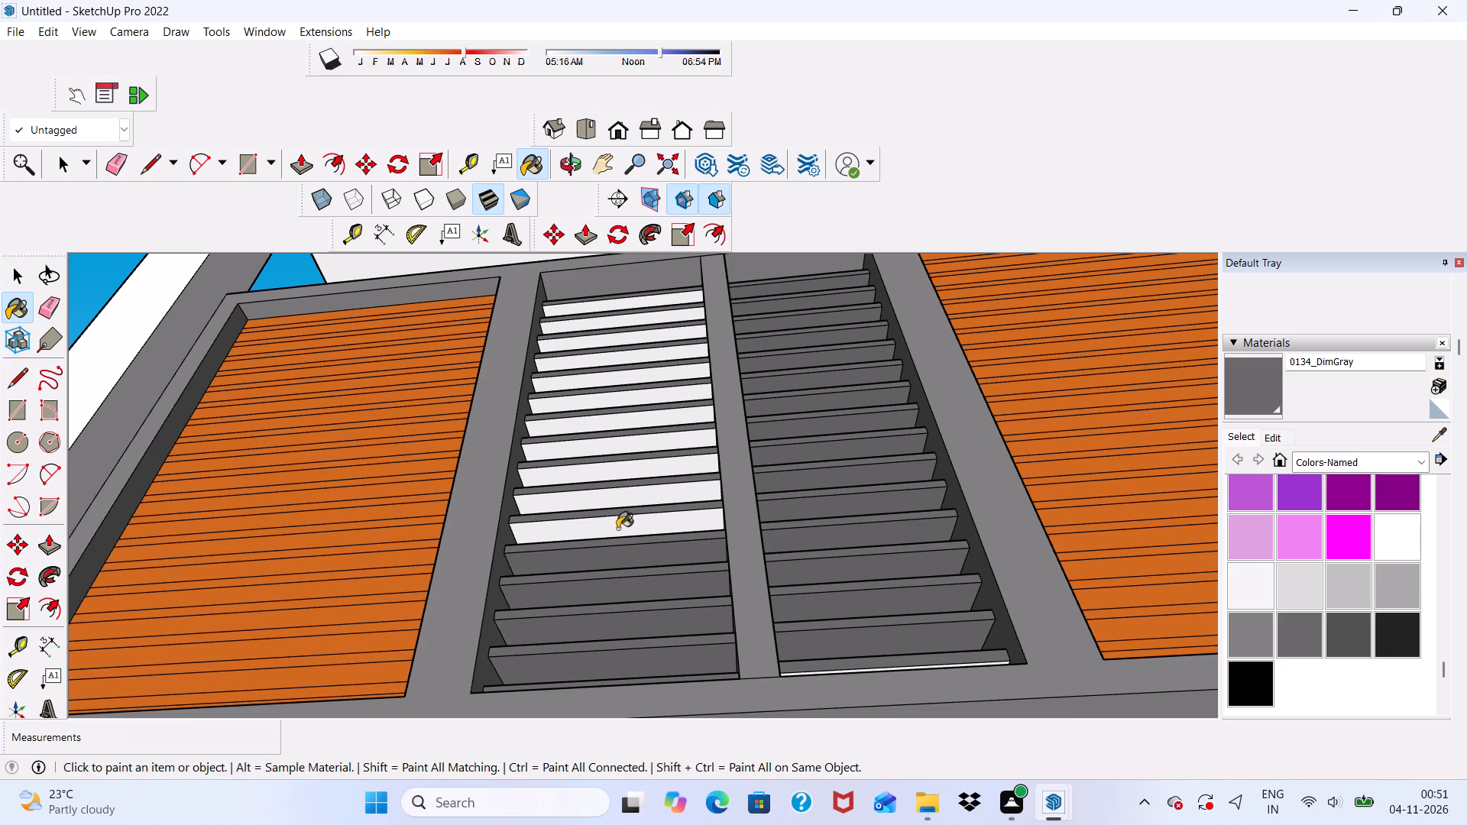
{"action": "left_click", "coordinate": [621, 505]}
{"action": "left_click", "coordinate": [636, 470]}
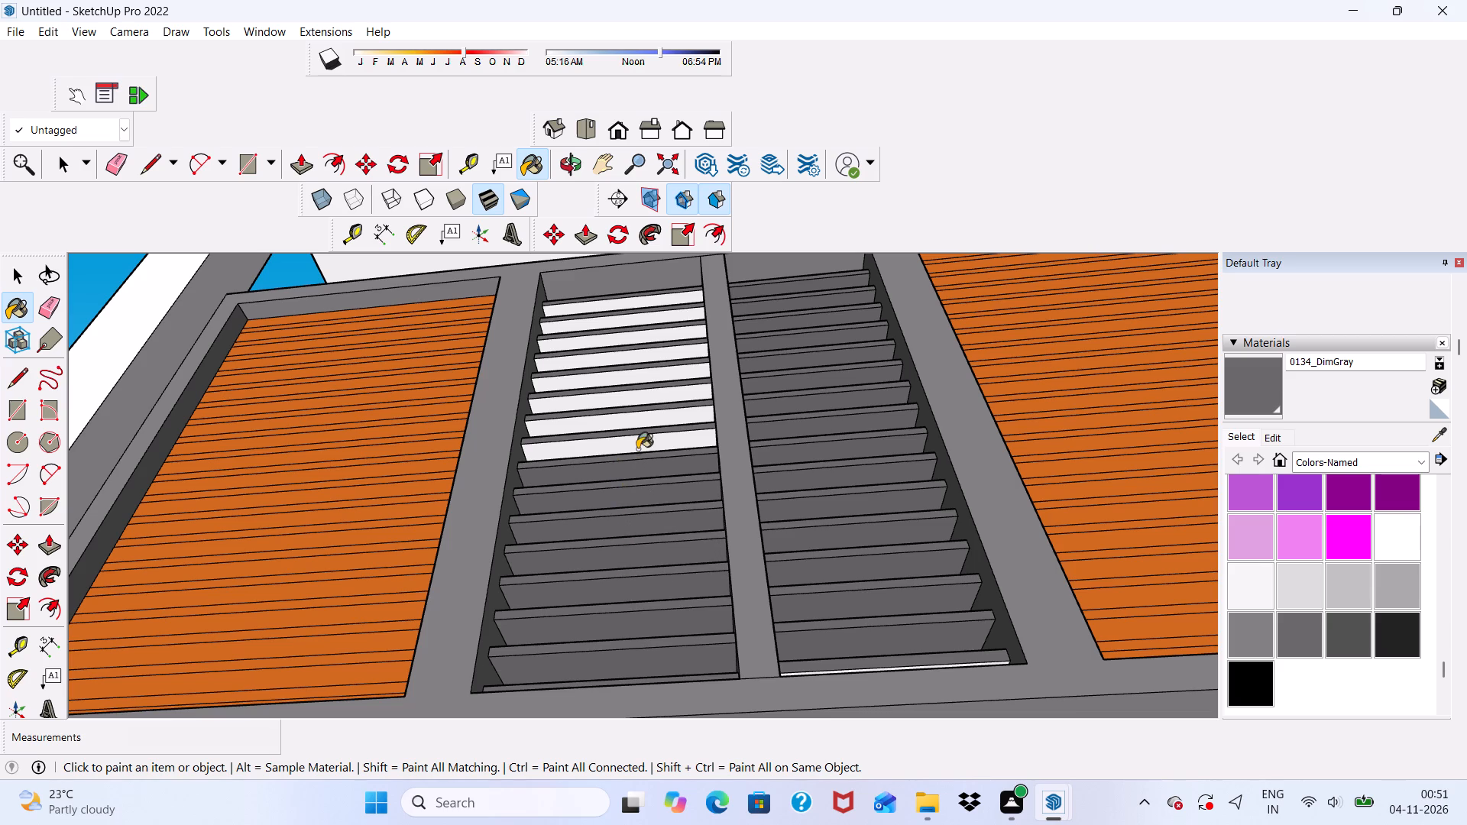
Paint the remaining white undersides of the upper slats in the left-hand louvre opening 0134_DimGray.
{"action": "left_click", "coordinate": [637, 449]}
{"action": "left_click", "coordinate": [646, 424]}
{"action": "left_click", "coordinate": [652, 403]}
{"action": "left_click", "coordinate": [654, 383]}
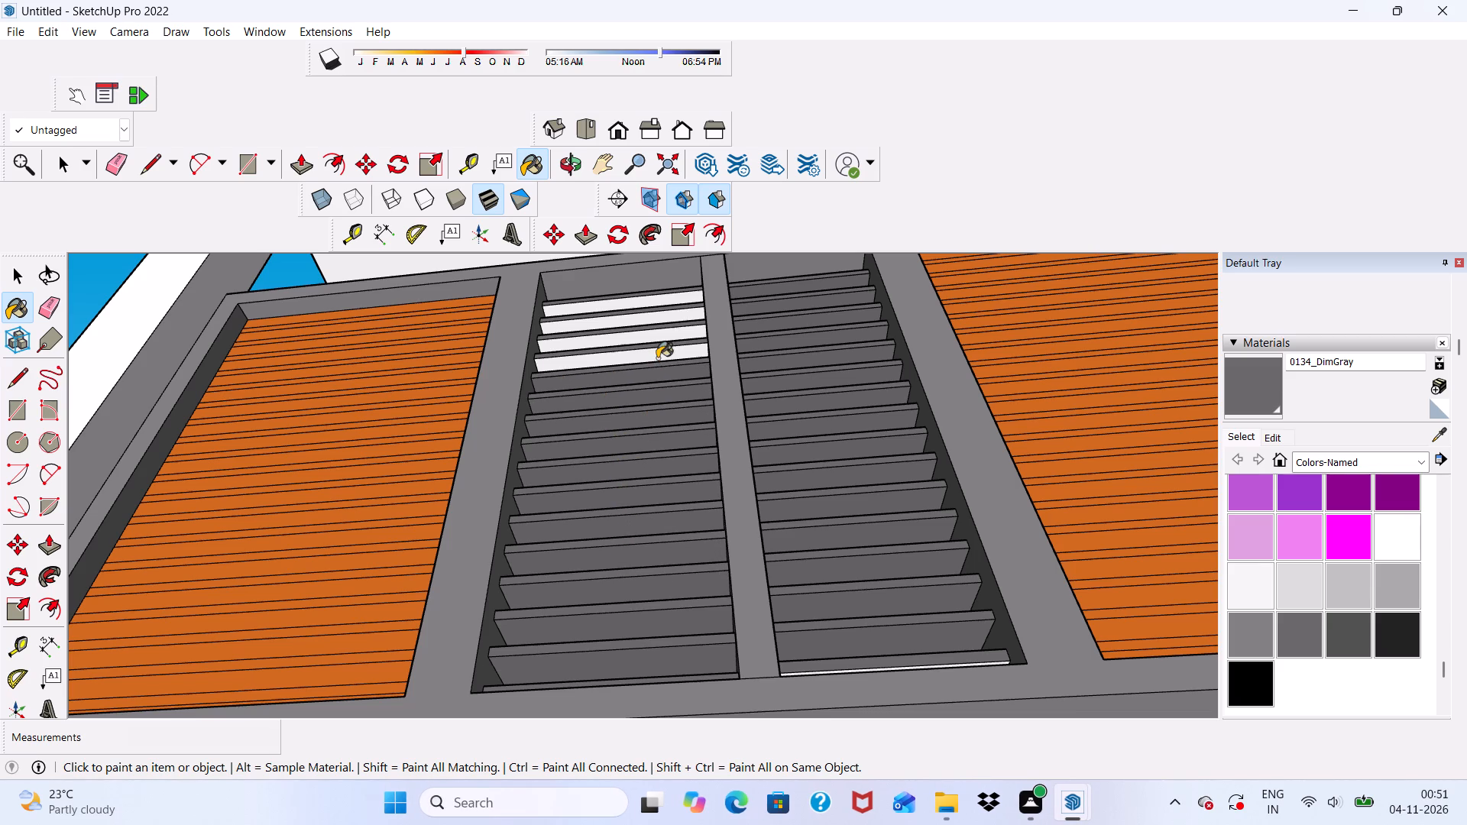
{"action": "left_click", "coordinate": [657, 358]}
{"action": "left_click", "coordinate": [657, 338]}
{"action": "left_click", "coordinate": [667, 313]}
{"action": "left_click", "coordinate": [672, 301]}
Examine the painted ground-floor slatted wall and its louvres from the front.
{"action": "scroll", "coordinate": [674, 318], "scroll_direction": "down", "scroll_amount": 2}
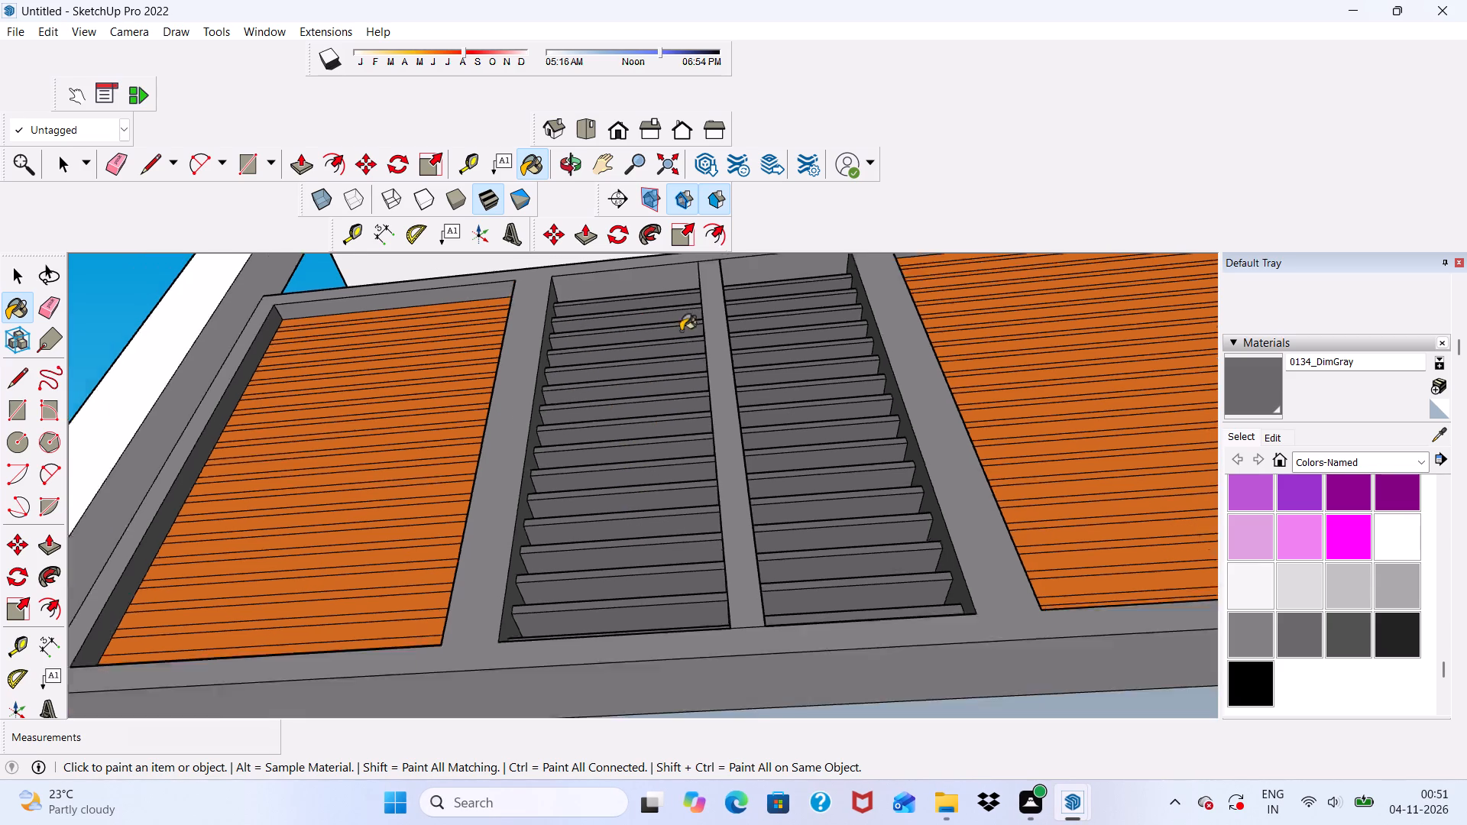
{"action": "scroll", "coordinate": [681, 331], "scroll_direction": "down", "scroll_amount": 2}
{"action": "scroll", "coordinate": [730, 374], "scroll_direction": "up", "scroll_amount": 1}
{"action": "middle_click_drag", "start_coordinate": [761, 420], "coordinate": [784, 691]}
{"action": "scroll", "coordinate": [780, 722], "scroll_direction": "down", "scroll_amount": 10}
{"action": "middle_click_drag", "start_coordinate": [808, 493], "coordinate": [850, 485]}
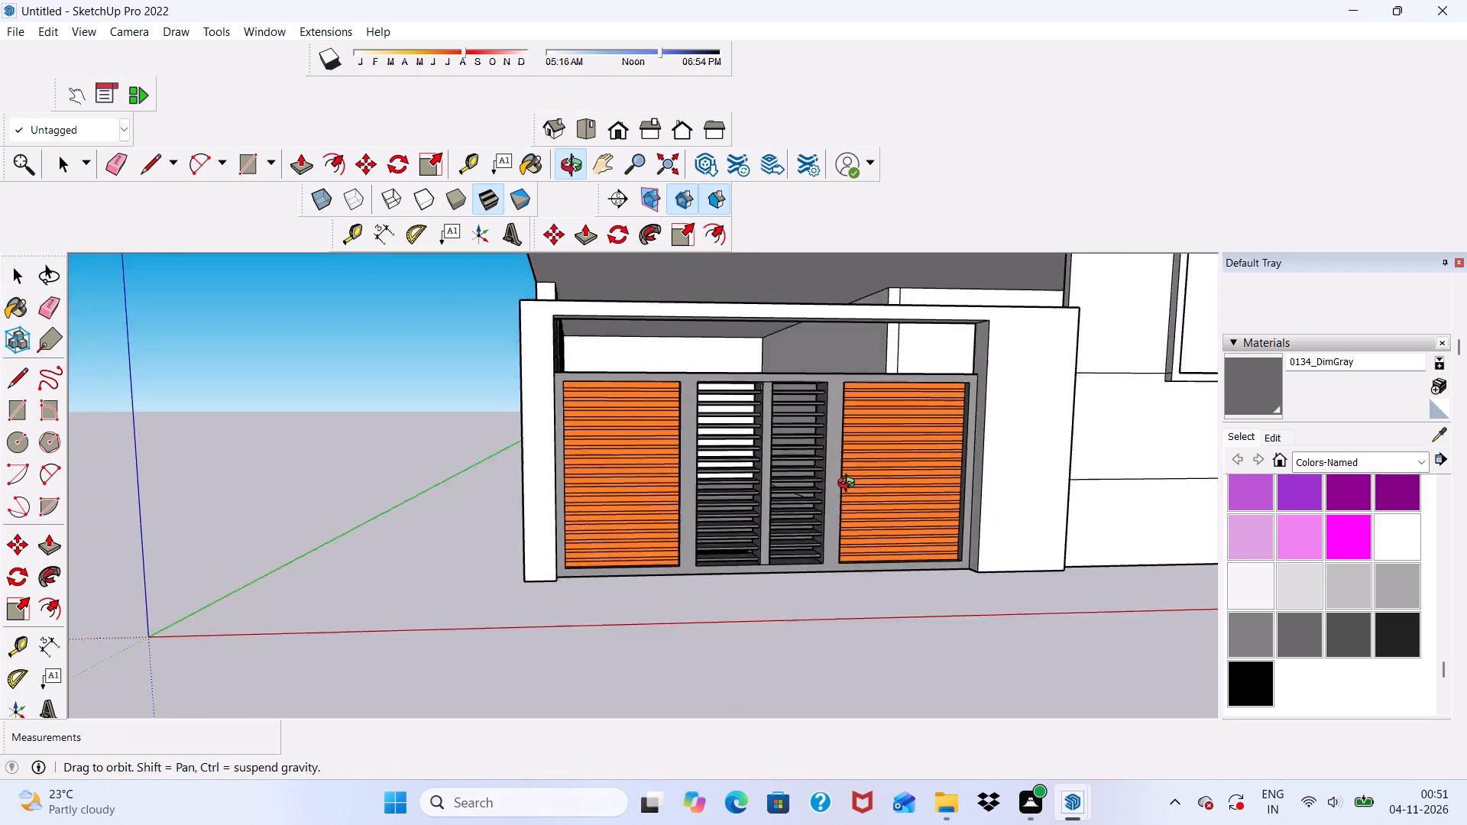
{"action": "middle_click_drag", "start_coordinate": [850, 485], "coordinate": [794, 506]}
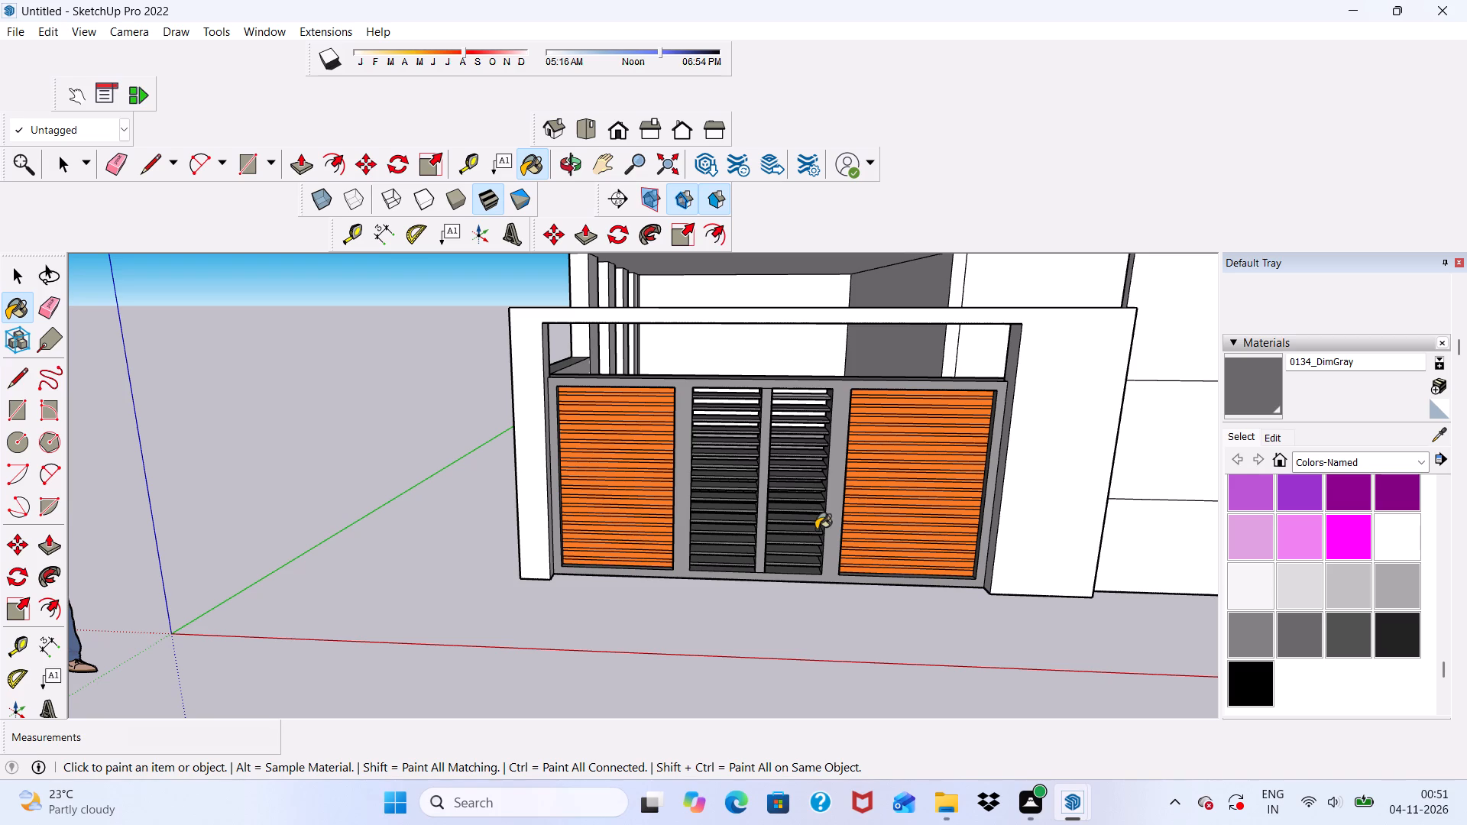
{"action": "middle_click_drag", "start_coordinate": [1099, 447], "coordinate": [1093, 420]}
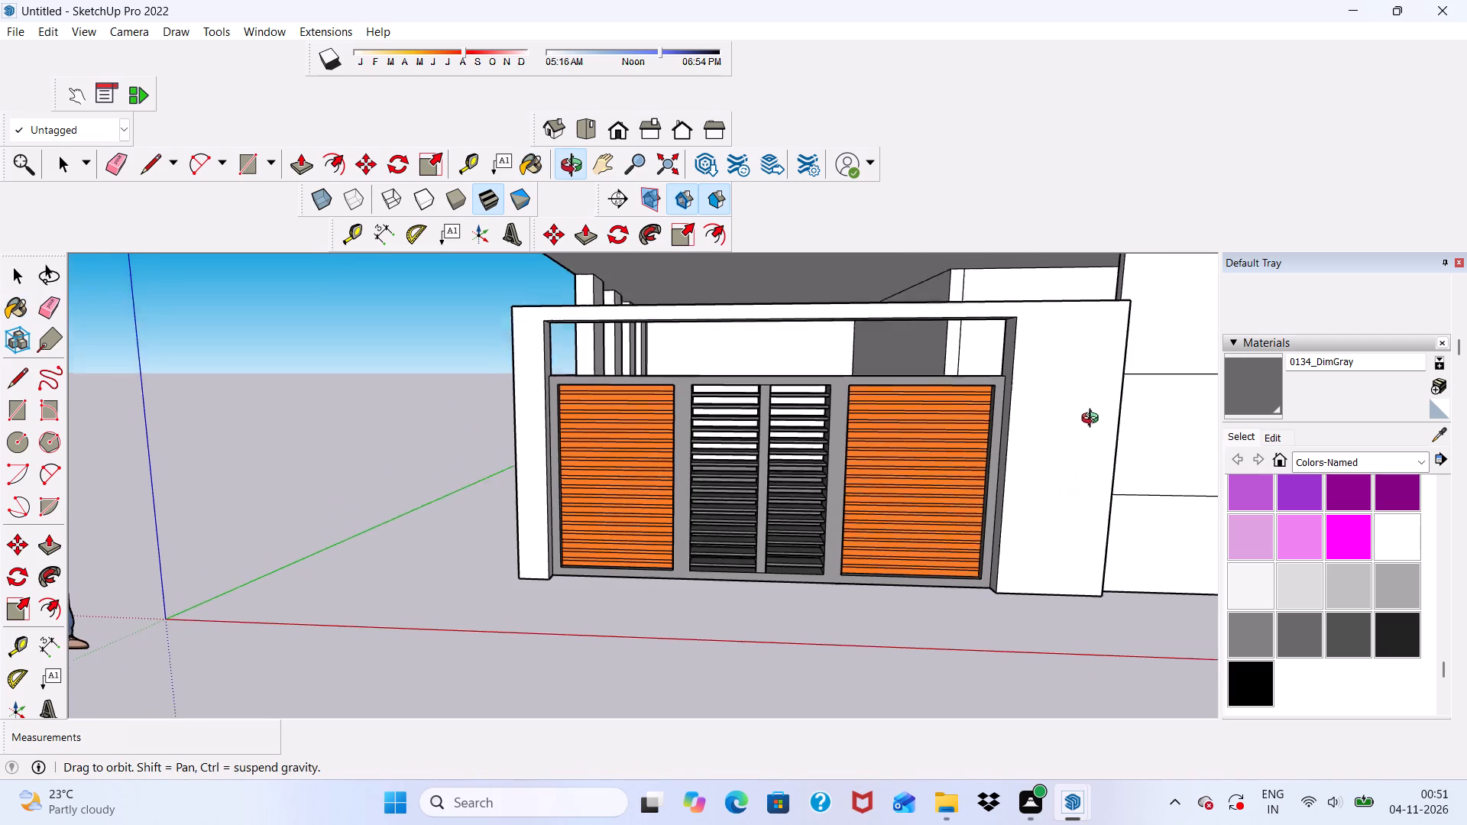
{"action": "middle_click_drag", "start_coordinate": [1093, 420], "coordinate": [1095, 409]}
Look through the Colors-Named material collection for another facade colour.
{"action": "left_click", "coordinate": [1245, 434]}
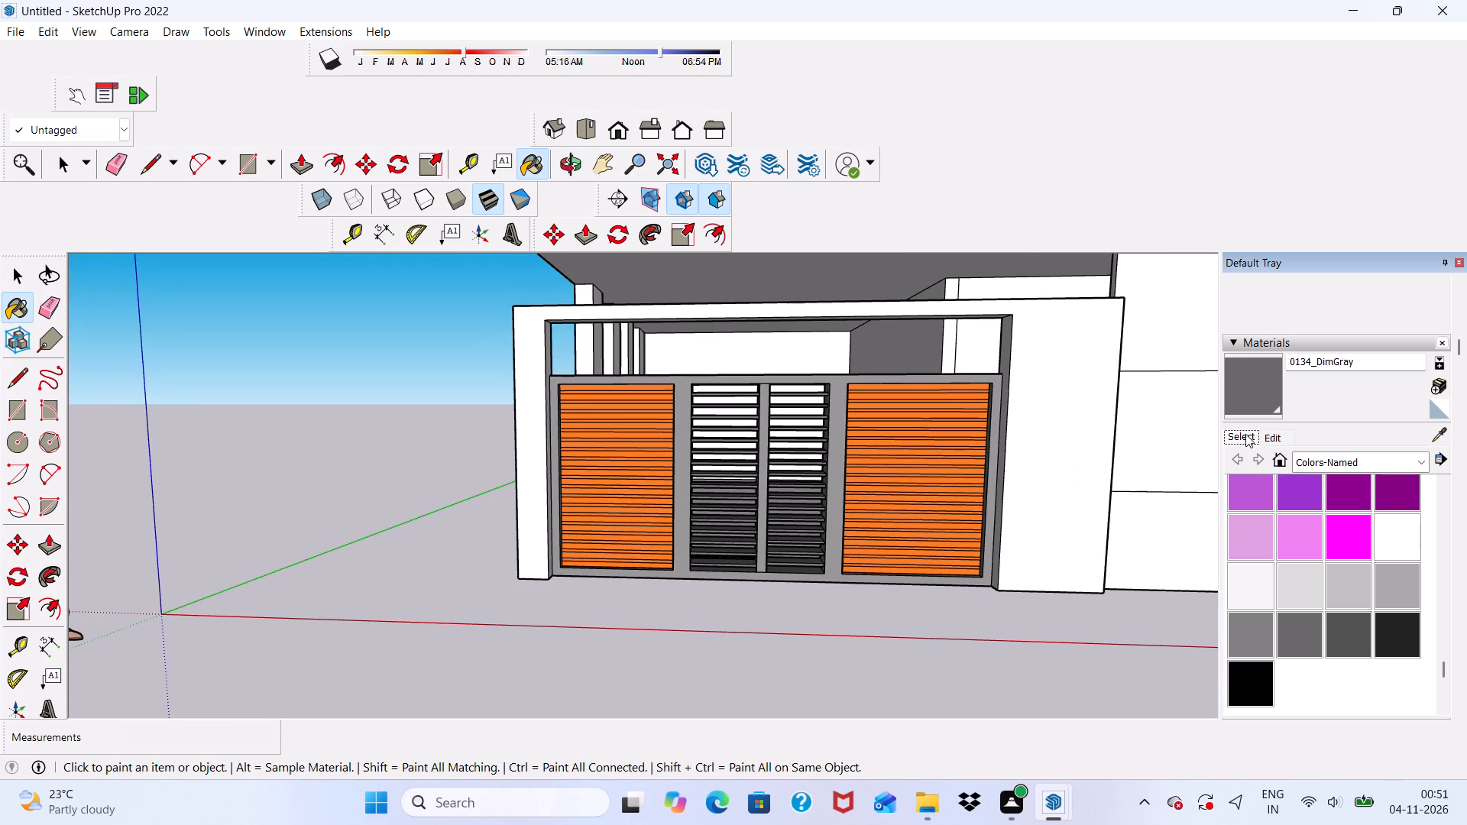
{"action": "scroll", "coordinate": [1355, 560], "scroll_direction": "up", "scroll_amount": 5}
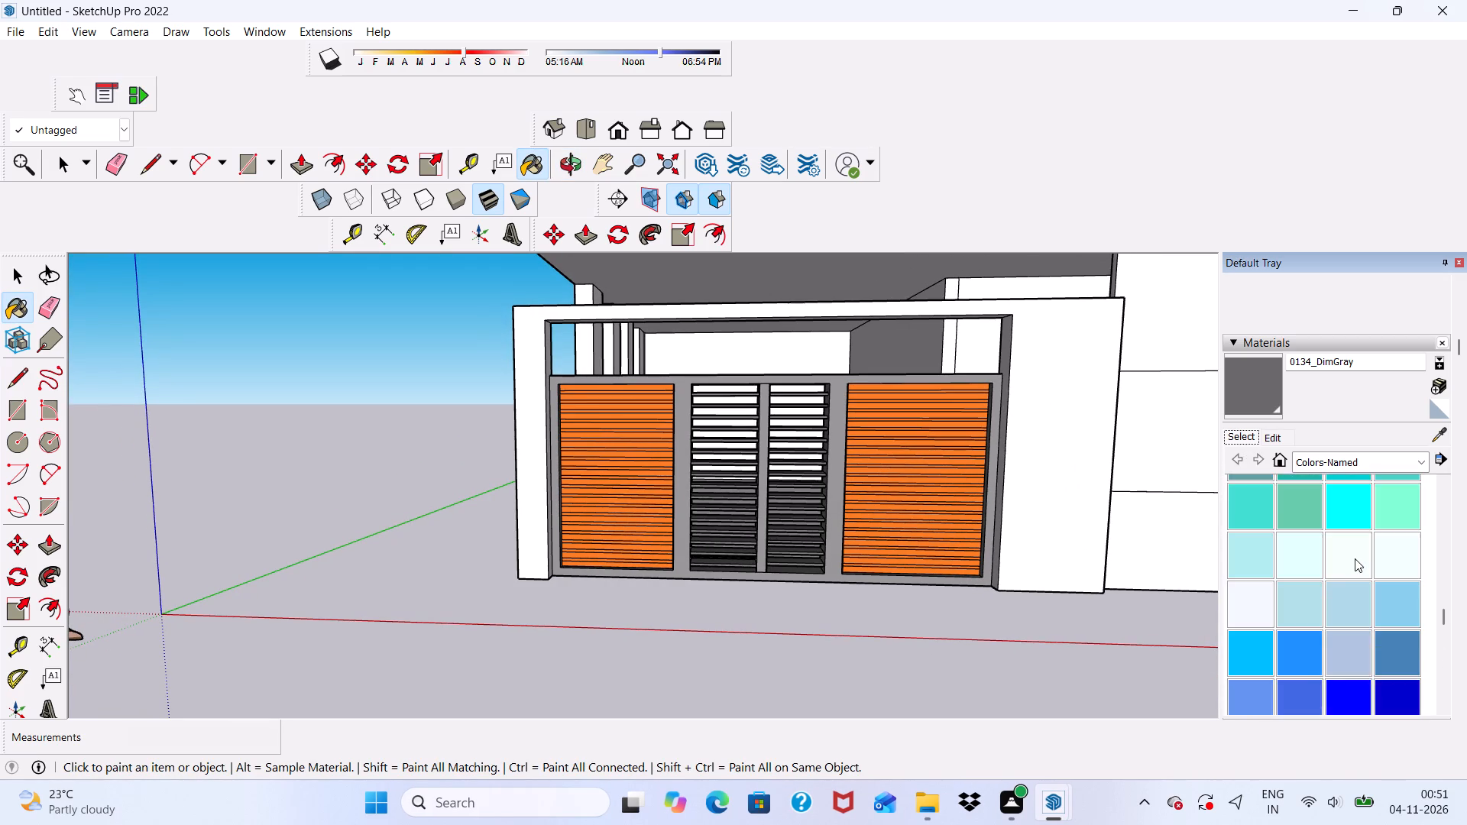
{"action": "scroll", "coordinate": [1354, 558], "scroll_direction": "up", "scroll_amount": 4}
{"action": "scroll", "coordinate": [1295, 550], "scroll_direction": "down", "scroll_amount": 1}
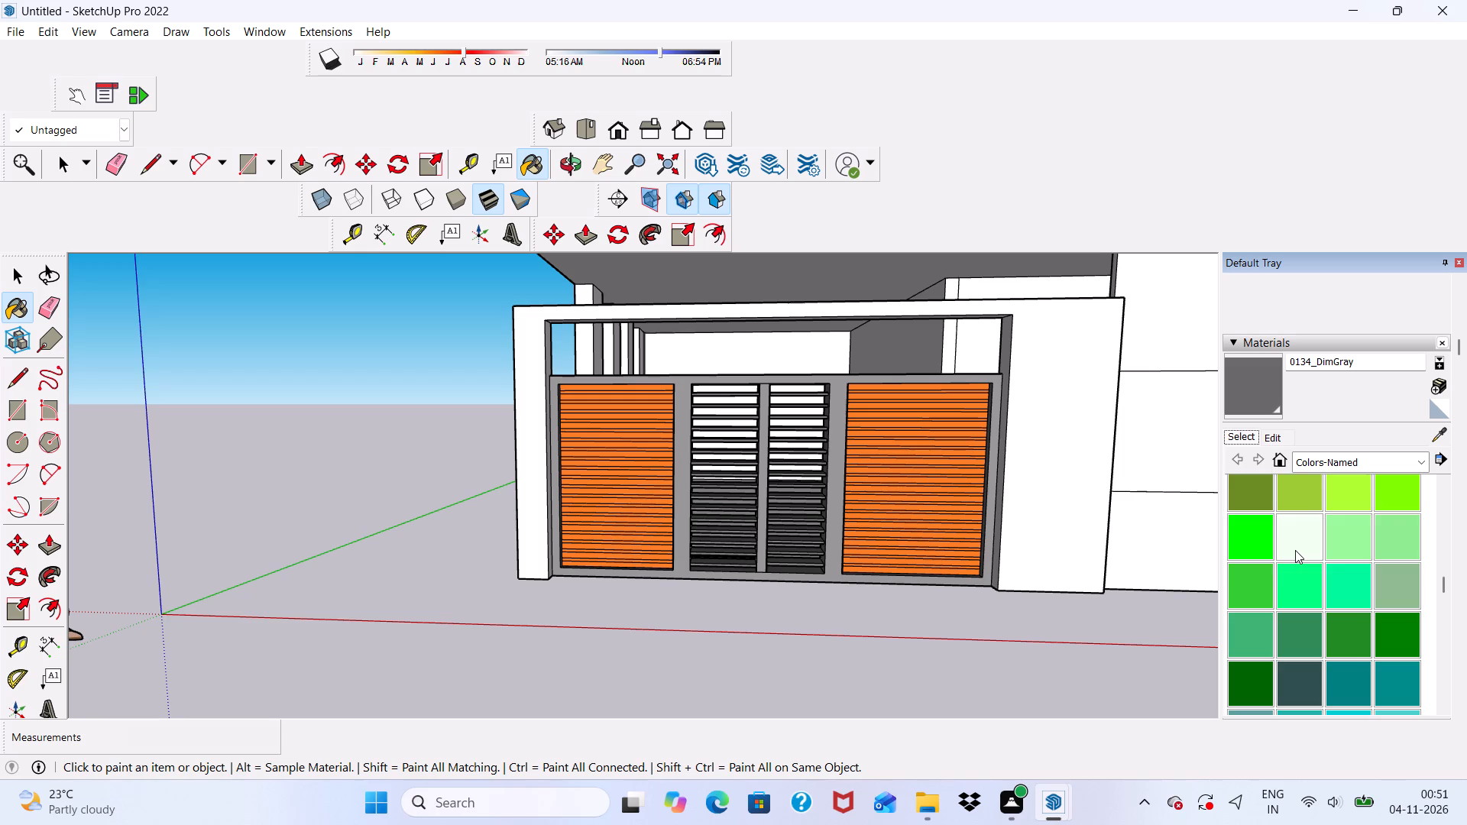
{"action": "scroll", "coordinate": [1295, 550], "scroll_direction": "up", "scroll_amount": 2}
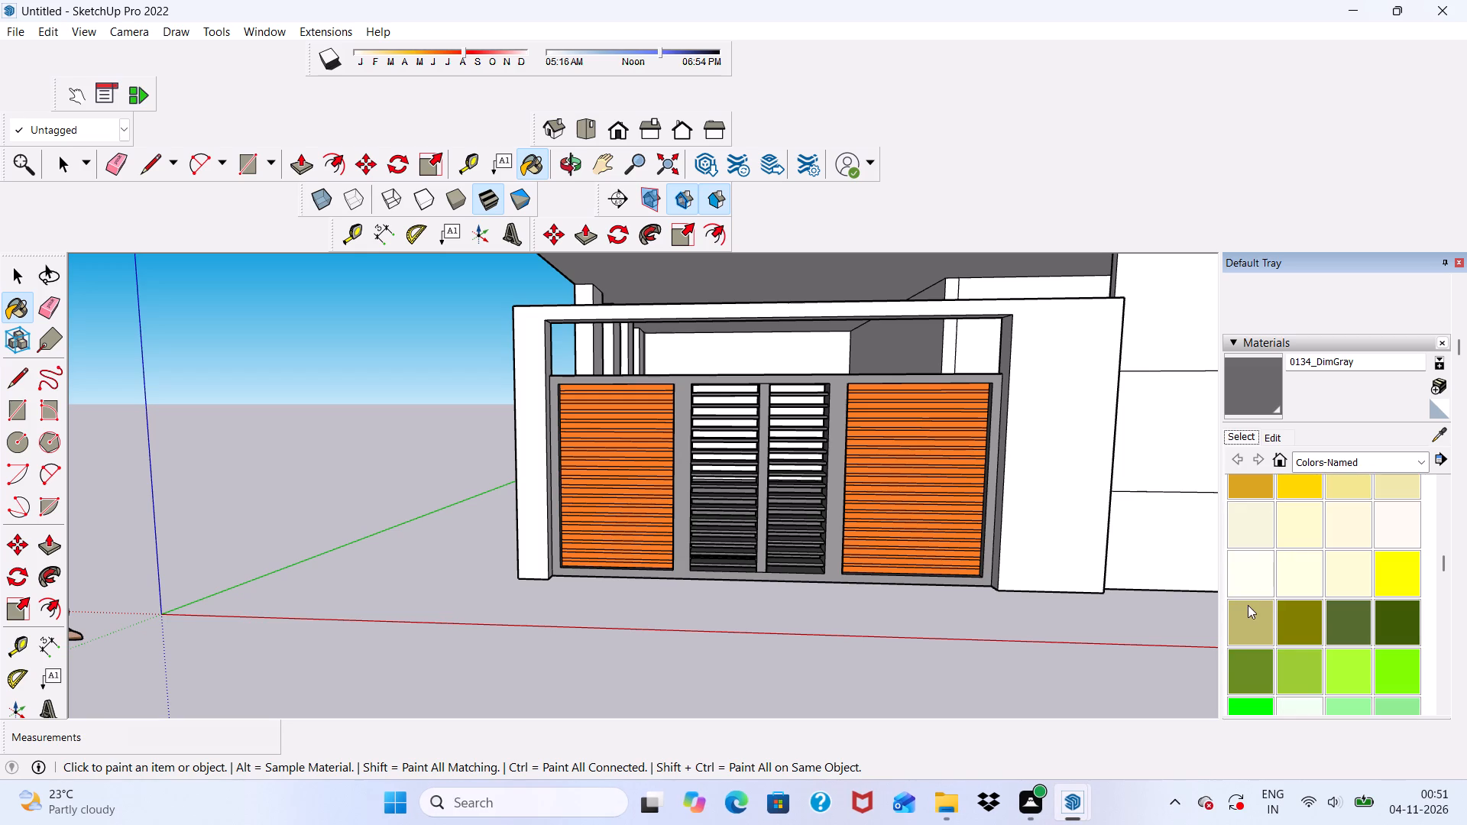
{"action": "scroll", "coordinate": [1271, 600], "scroll_direction": "up", "scroll_amount": 2}
{"action": "scroll", "coordinate": [1310, 600], "scroll_direction": "down", "scroll_amount": 1}
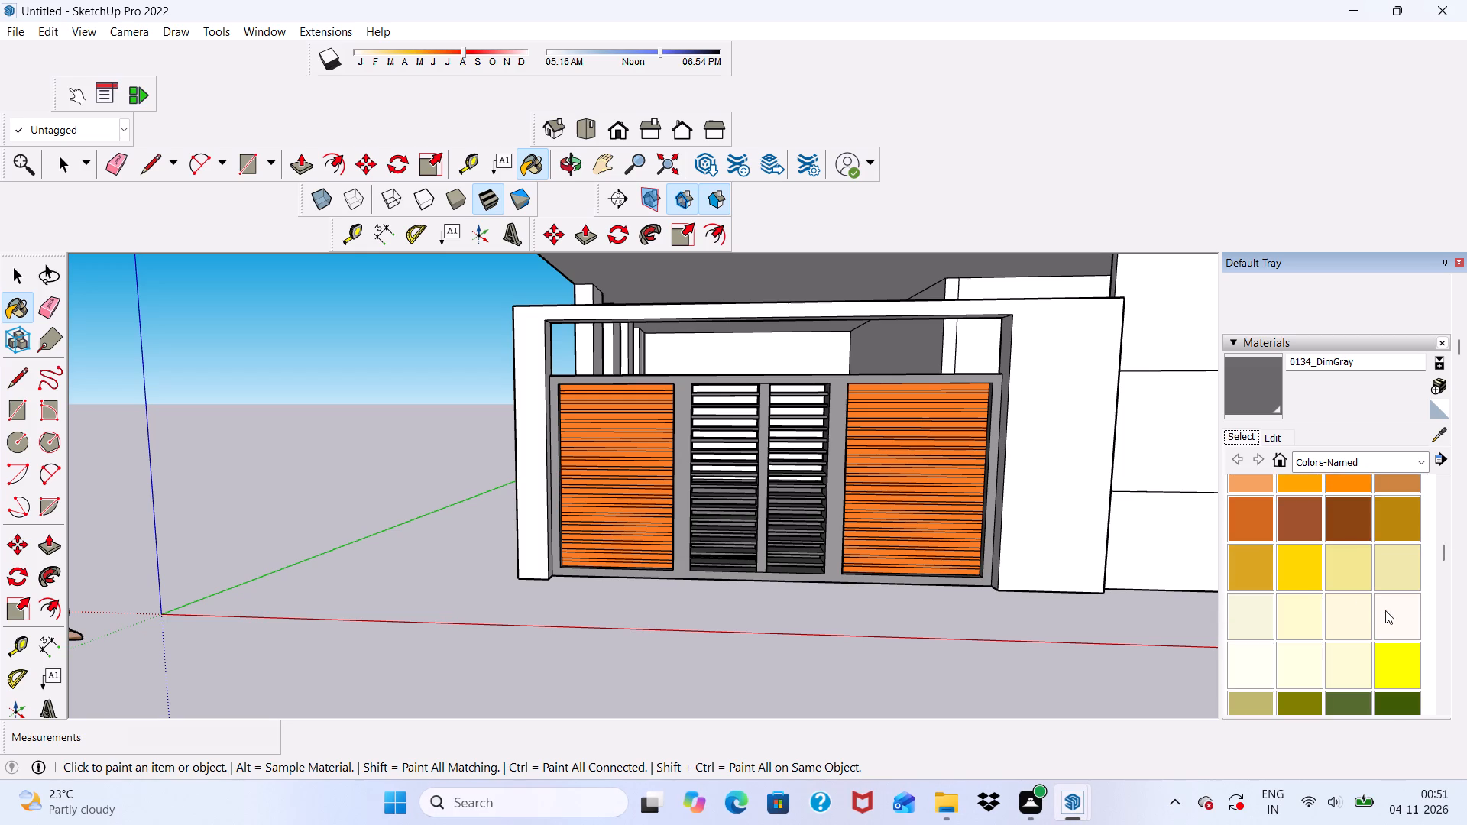
{"action": "scroll", "coordinate": [1390, 540], "scroll_direction": "up", "scroll_amount": 2}
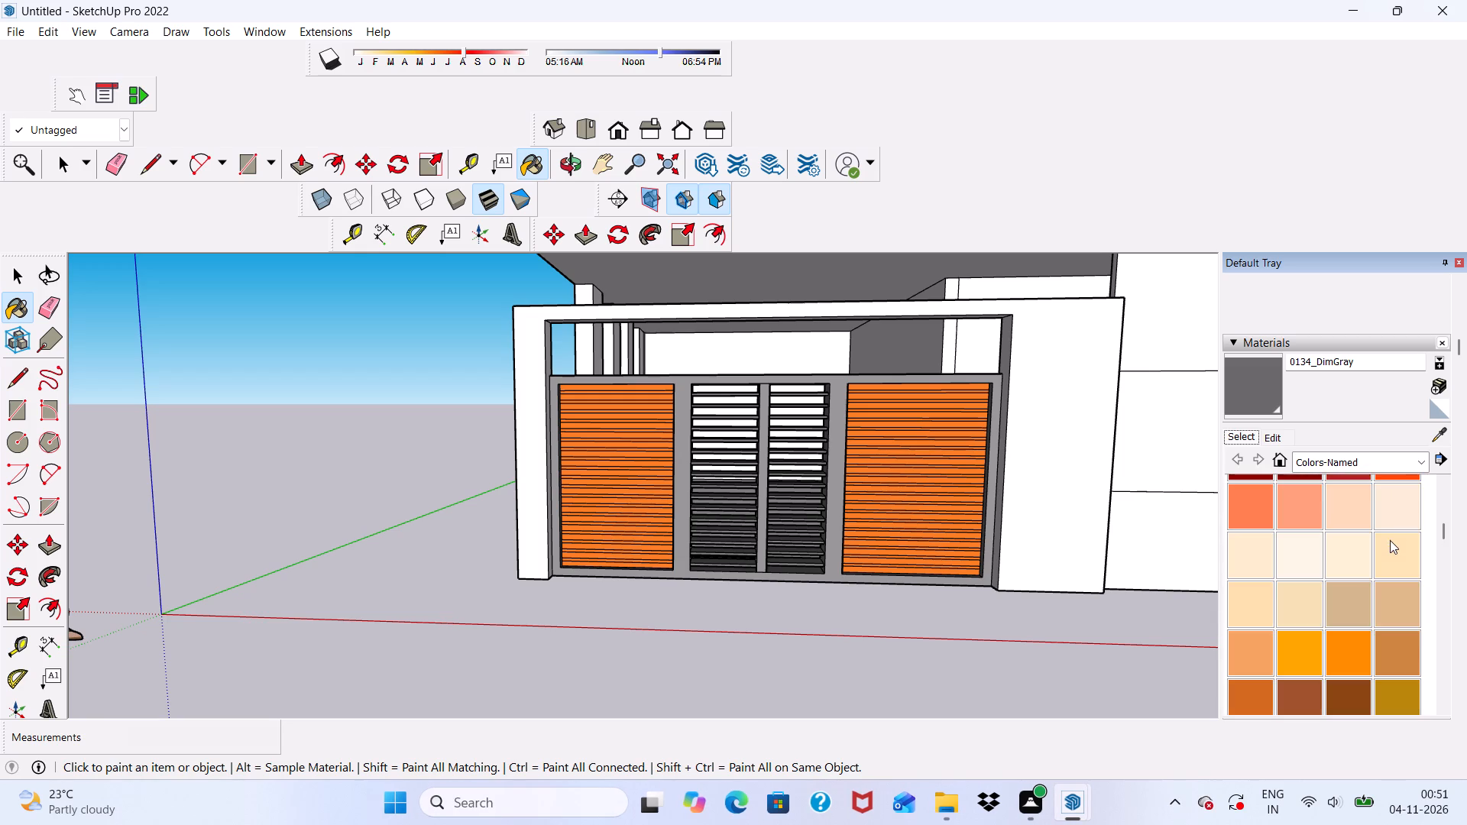
{"action": "scroll", "coordinate": [1390, 540], "scroll_direction": "up", "scroll_amount": 1}
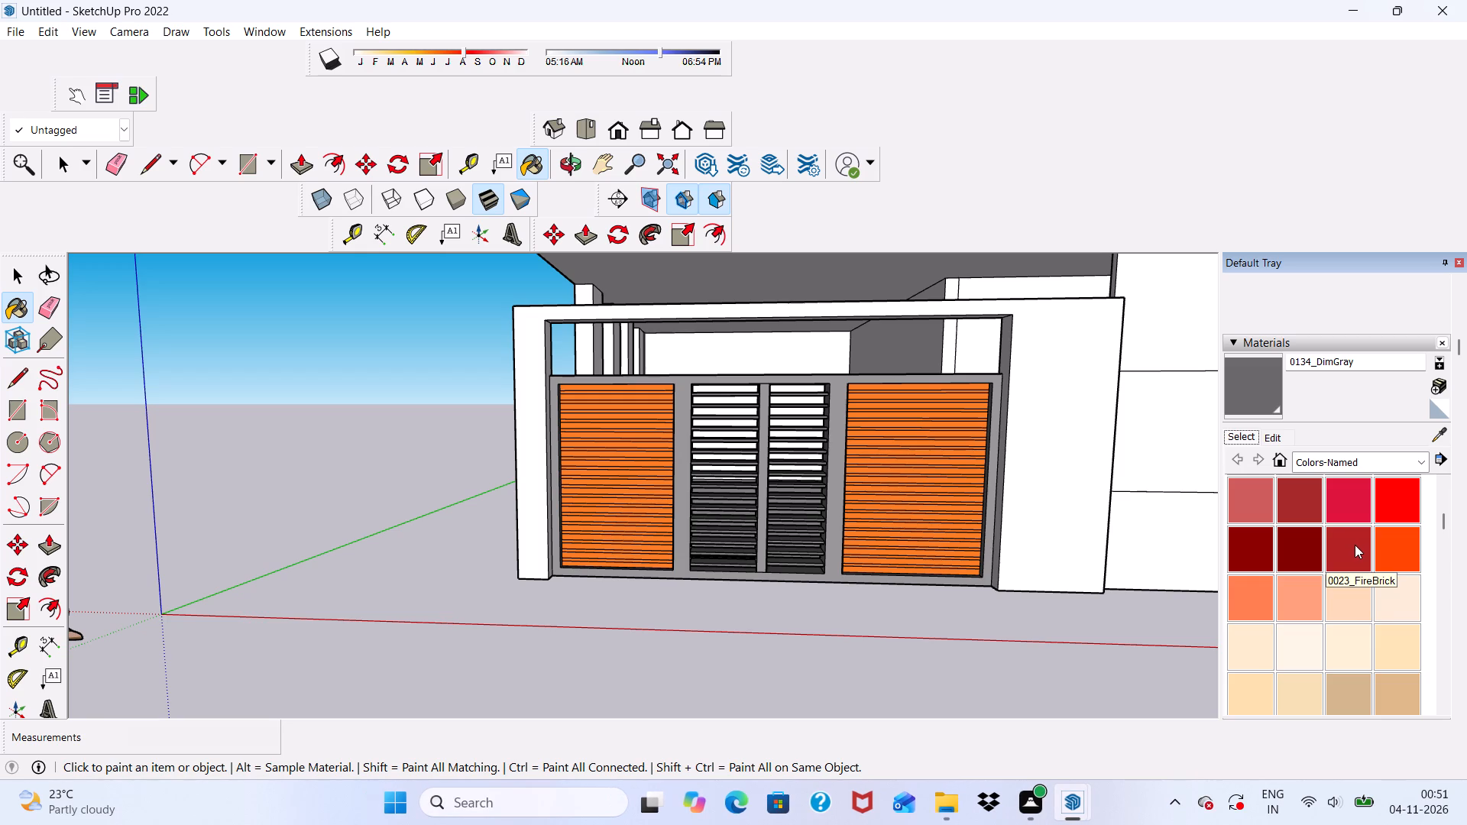
{"action": "scroll", "coordinate": [1326, 549], "scroll_direction": "up", "scroll_amount": 4}
{"action": "scroll", "coordinate": [1326, 551], "scroll_direction": "down", "scroll_amount": 1}
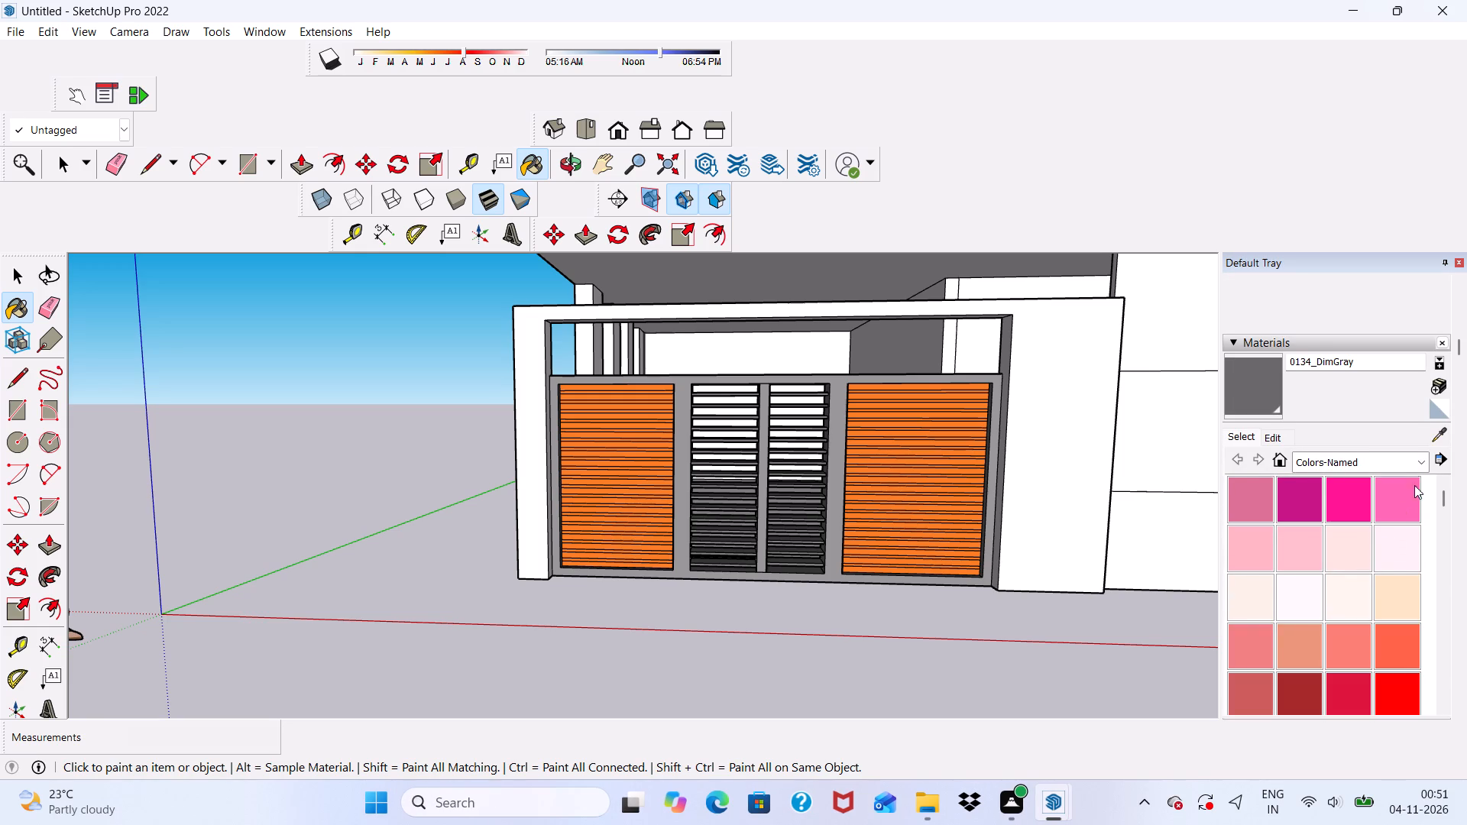
Choose Color C08 from the Colors collection and paint the front face of the first-floor balcony frame.
{"action": "left_click", "coordinate": [1423, 458]}
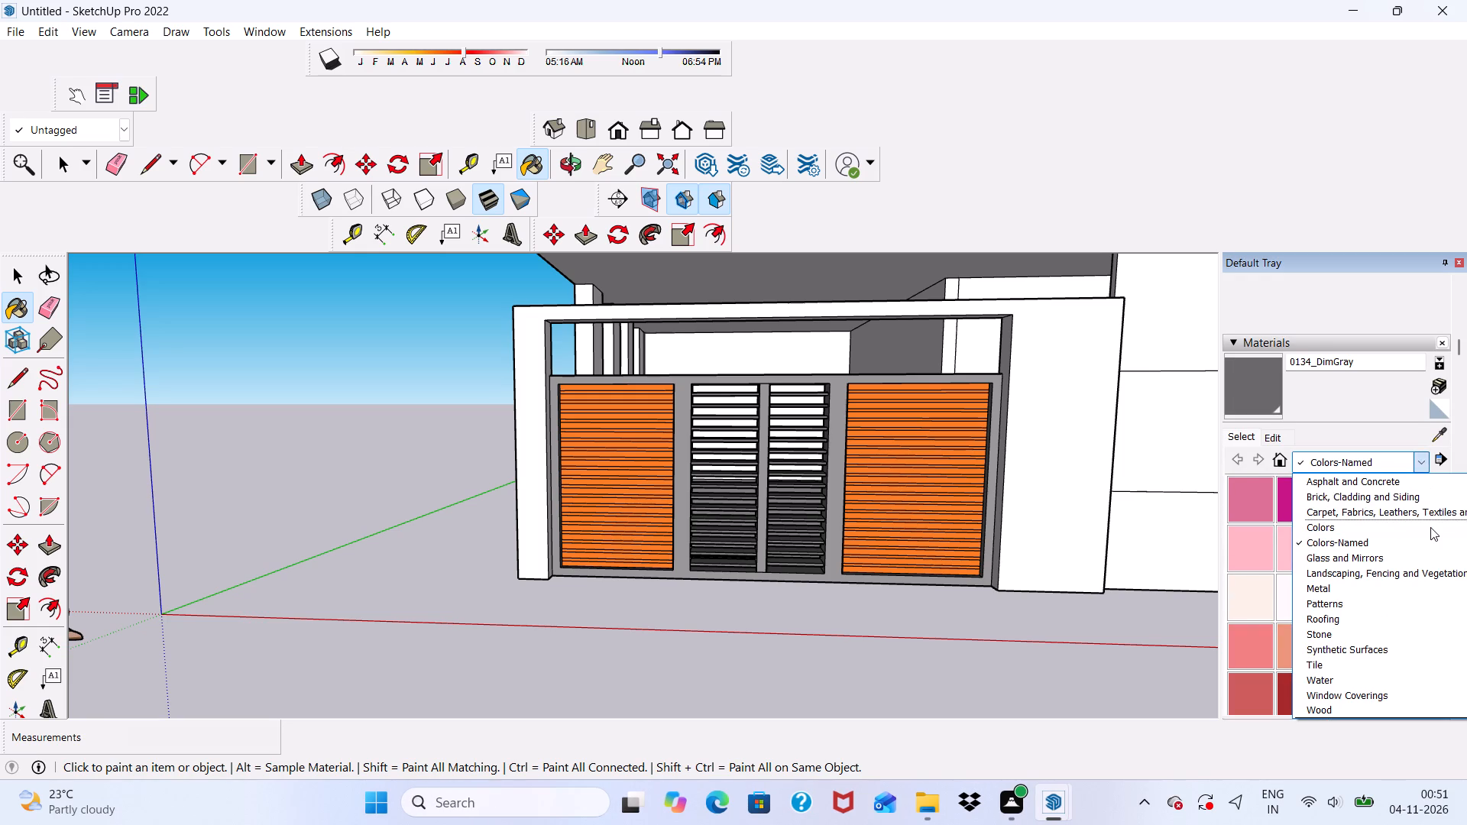
{"action": "left_click", "coordinate": [1430, 527]}
{"action": "scroll", "coordinate": [1349, 535], "scroll_direction": "down", "scroll_amount": 2}
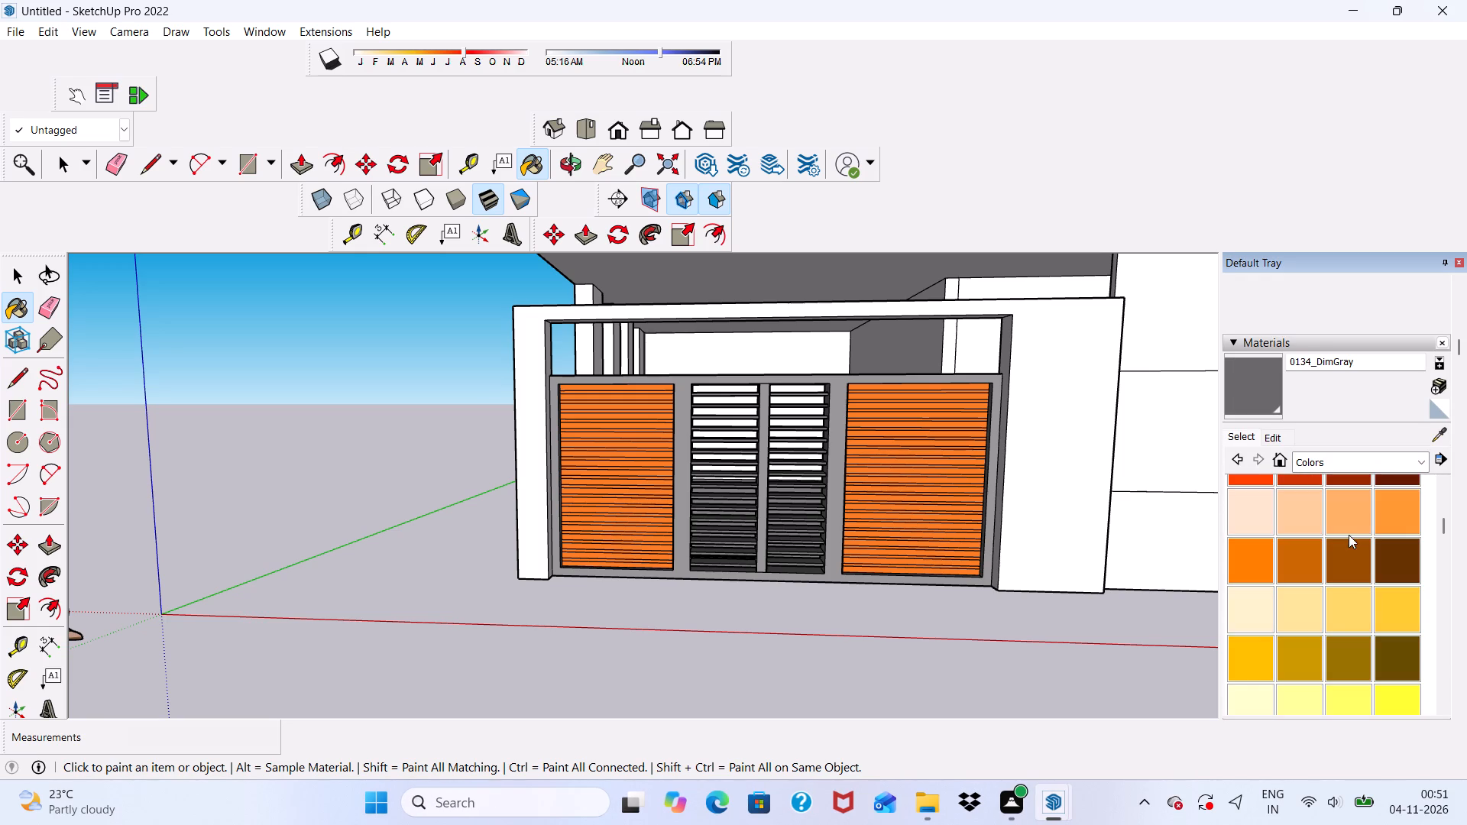
{"action": "left_click", "coordinate": [1383, 548]}
{"action": "scroll", "coordinate": [539, 623], "scroll_direction": "up", "scroll_amount": 1}
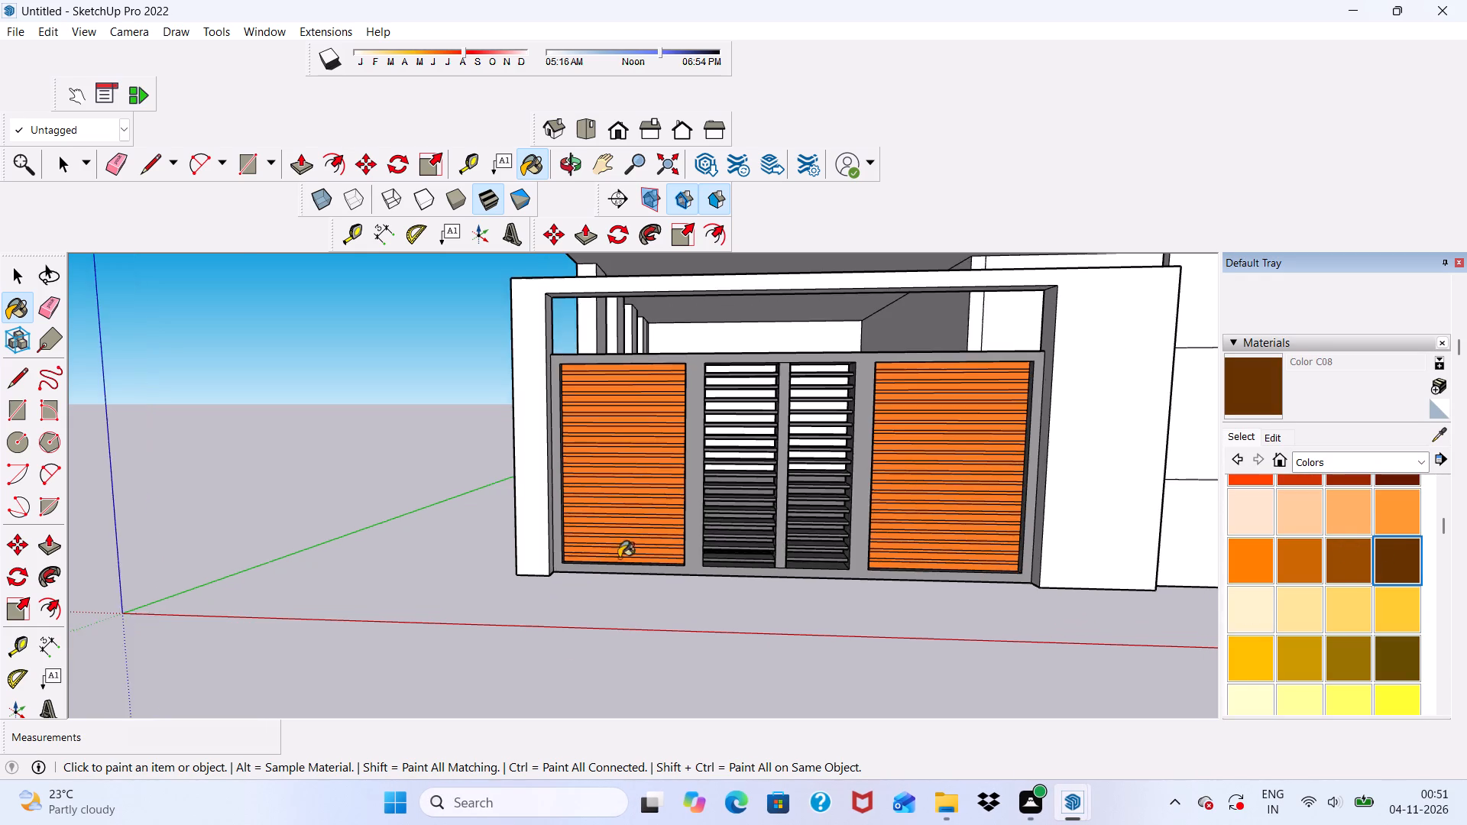
{"action": "scroll", "coordinate": [647, 573], "scroll_direction": "down", "scroll_amount": 13}
{"action": "scroll", "coordinate": [792, 387], "scroll_direction": "up", "scroll_amount": 8}
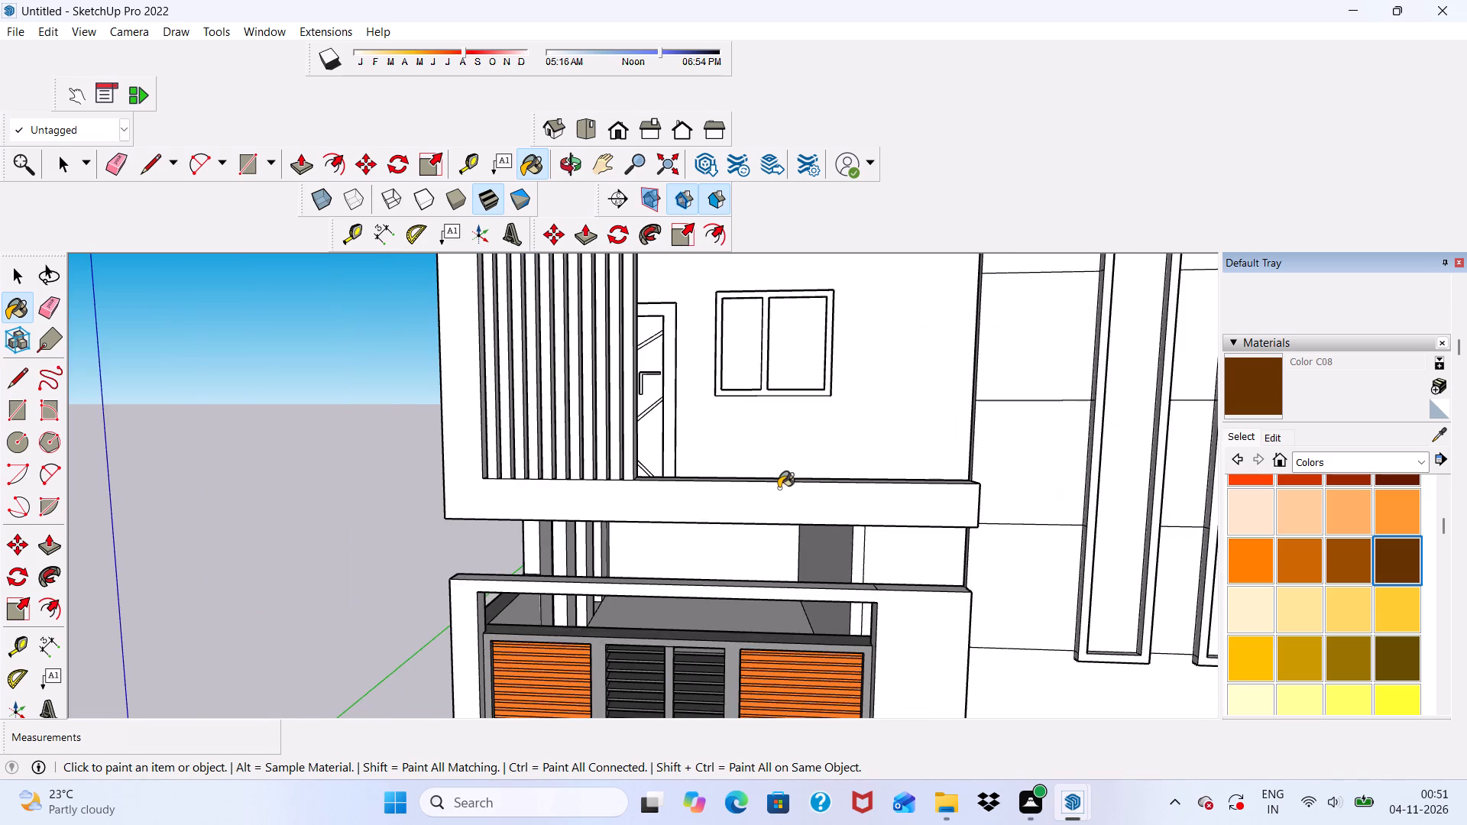
{"action": "scroll", "coordinate": [773, 494], "scroll_direction": "up", "scroll_amount": 4}
{"action": "left_click", "coordinate": [772, 485]}
{"action": "scroll", "coordinate": [813, 497], "scroll_direction": "down", "scroll_amount": 3}
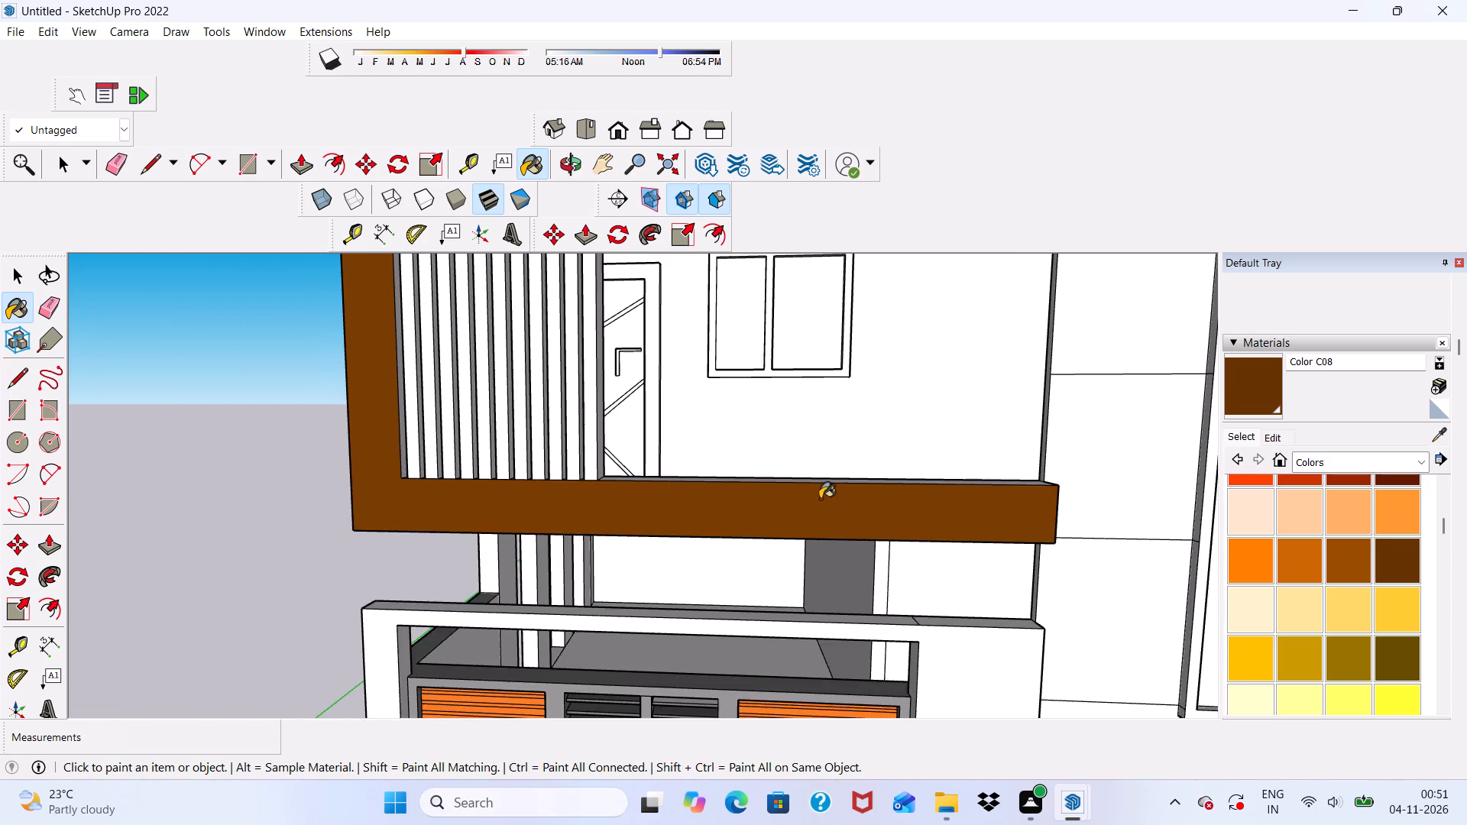
Paint the top faces of the balcony frame's lower and upper beams Color C08.
{"action": "middle_click_drag", "start_coordinate": [824, 532], "coordinate": [826, 653]}
{"action": "scroll", "coordinate": [776, 542], "scroll_direction": "up", "scroll_amount": 5}
{"action": "left_click", "coordinate": [776, 522]}
{"action": "scroll", "coordinate": [777, 532], "scroll_direction": "down", "scroll_amount": 16}
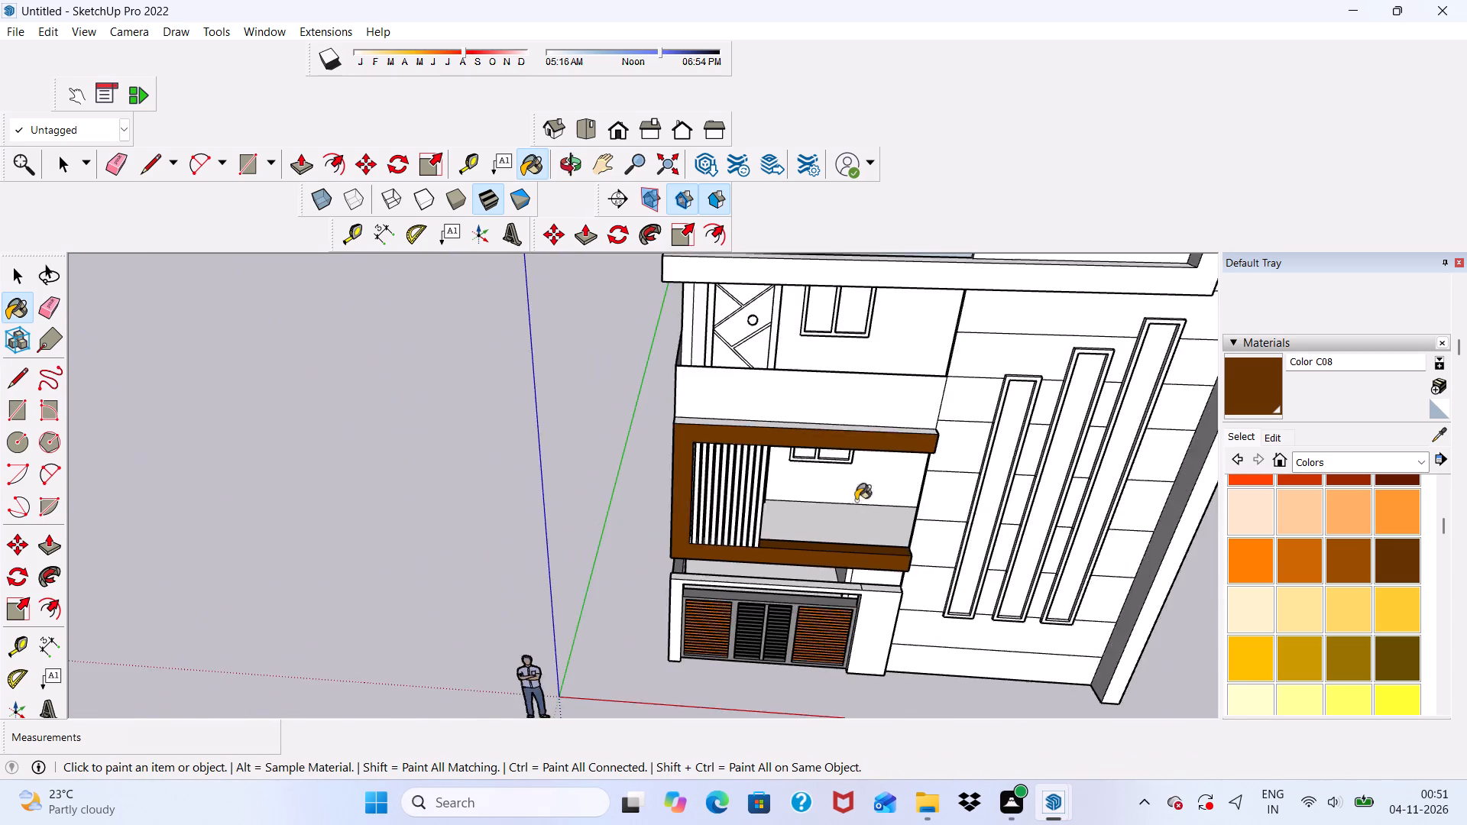
{"action": "scroll", "coordinate": [822, 399], "scroll_direction": "up", "scroll_amount": 9}
{"action": "left_click", "coordinate": [834, 448]}
Paint the outer side face of the balcony frame's vertical post, beside the slats, Color C08.
{"action": "middle_click_drag", "start_coordinate": [836, 464], "coordinate": [1137, 330]}
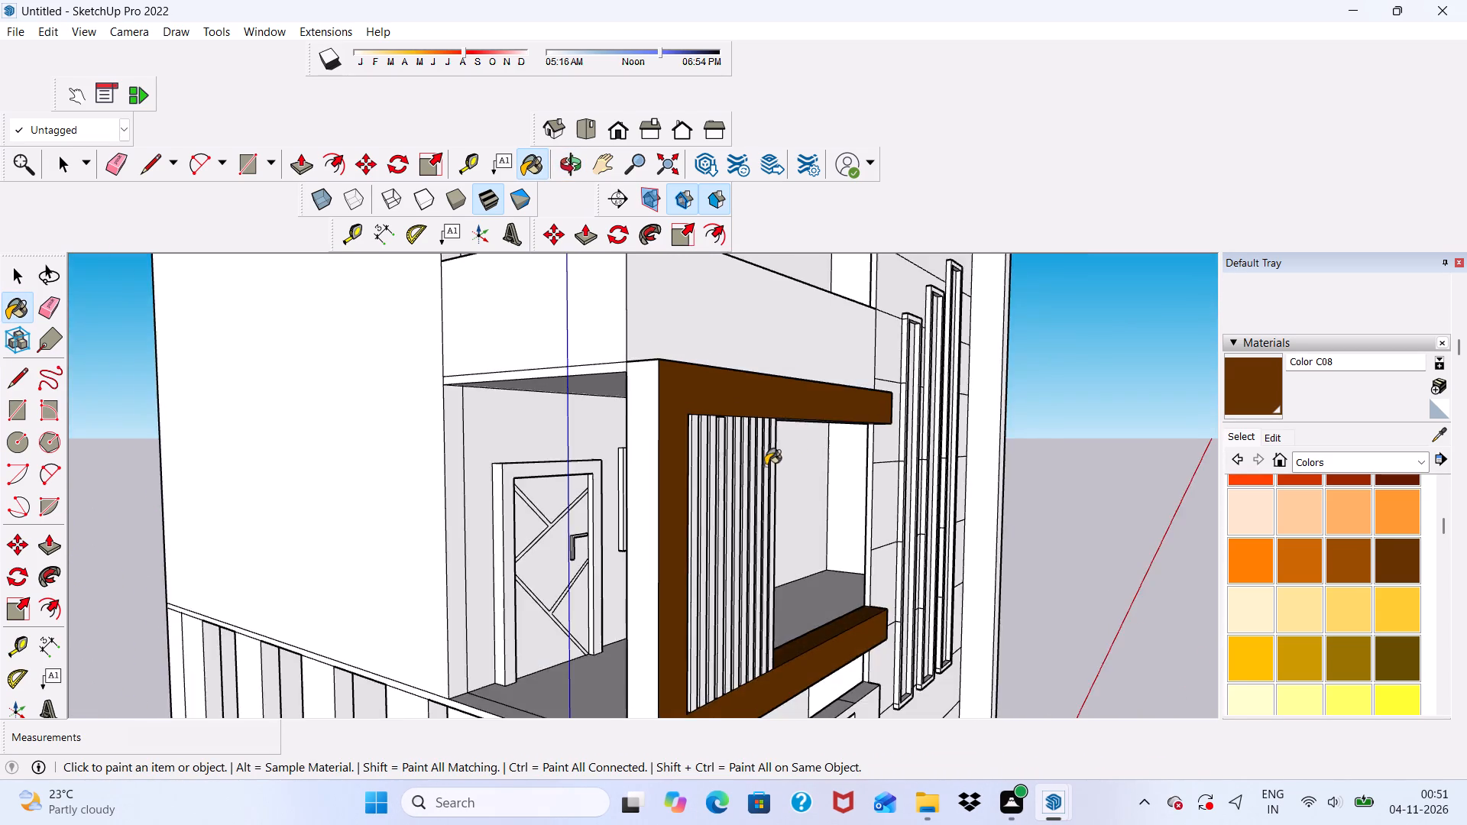
{"action": "scroll", "coordinate": [764, 464], "scroll_direction": "up", "scroll_amount": 3}
{"action": "left_click", "coordinate": [607, 416]}
{"action": "scroll", "coordinate": [642, 461], "scroll_direction": "down", "scroll_amount": 2}
{"action": "middle_click_drag", "start_coordinate": [523, 429], "coordinate": [507, 425]}
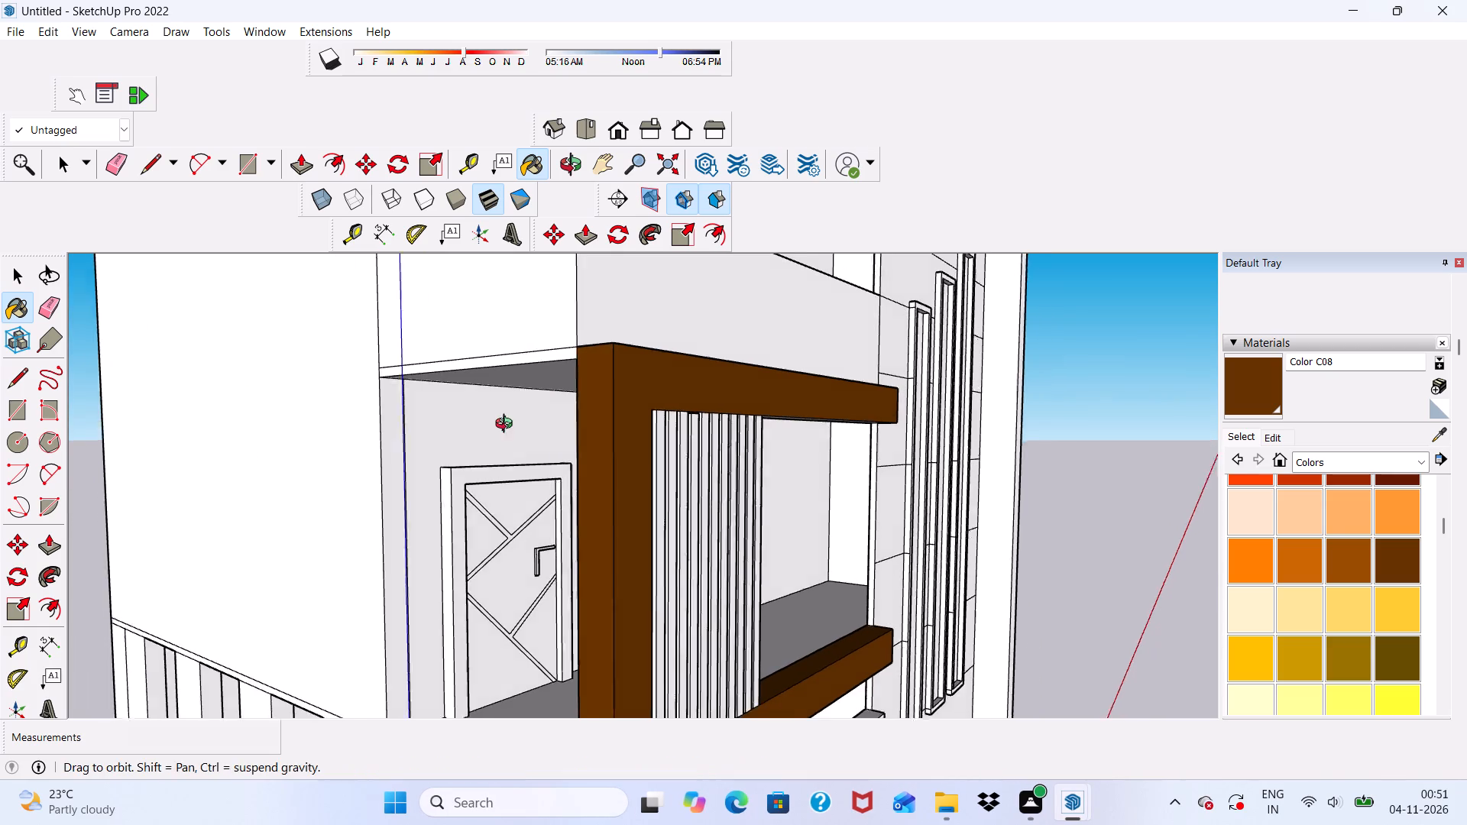
{"action": "middle_click_drag", "start_coordinate": [507, 425], "coordinate": [504, 423]}
Paint the undersides of the balcony frame's upper and lower beams Color C08.
{"action": "scroll", "coordinate": [539, 445], "scroll_direction": "up", "scroll_amount": 1}
{"action": "scroll", "coordinate": [849, 469], "scroll_direction": "down", "scroll_amount": 5}
{"action": "scroll", "coordinate": [721, 553], "scroll_direction": "down", "scroll_amount": 1}
{"action": "middle_click_drag", "start_coordinate": [733, 568], "coordinate": [533, 461]}
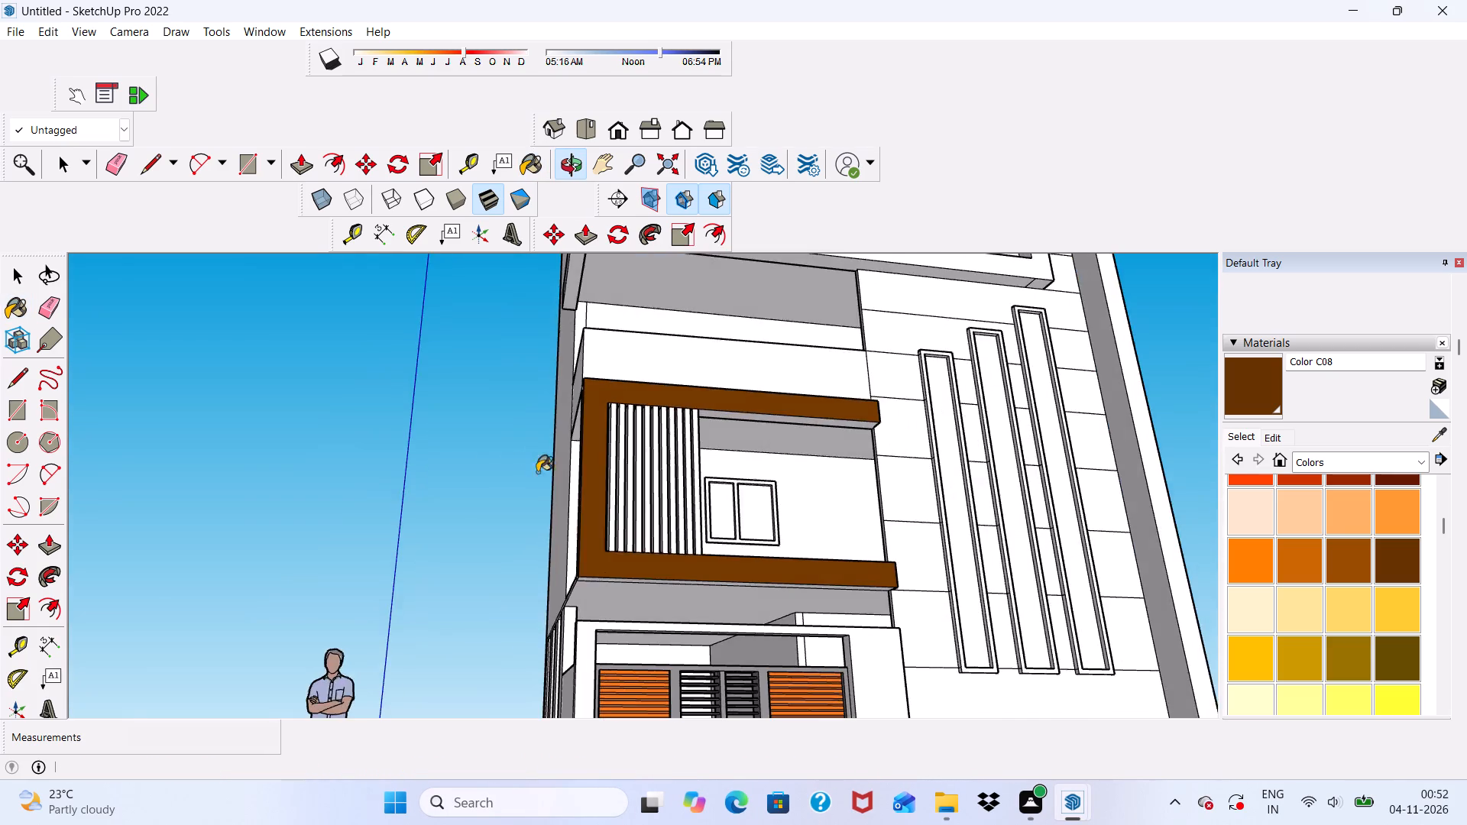
{"action": "scroll", "coordinate": [762, 435], "scroll_direction": "up", "scroll_amount": 9}
{"action": "left_click", "coordinate": [778, 405]}
{"action": "scroll", "coordinate": [764, 405], "scroll_direction": "down", "scroll_amount": 9}
{"action": "middle_click_drag", "start_coordinate": [819, 480], "coordinate": [781, 653]}
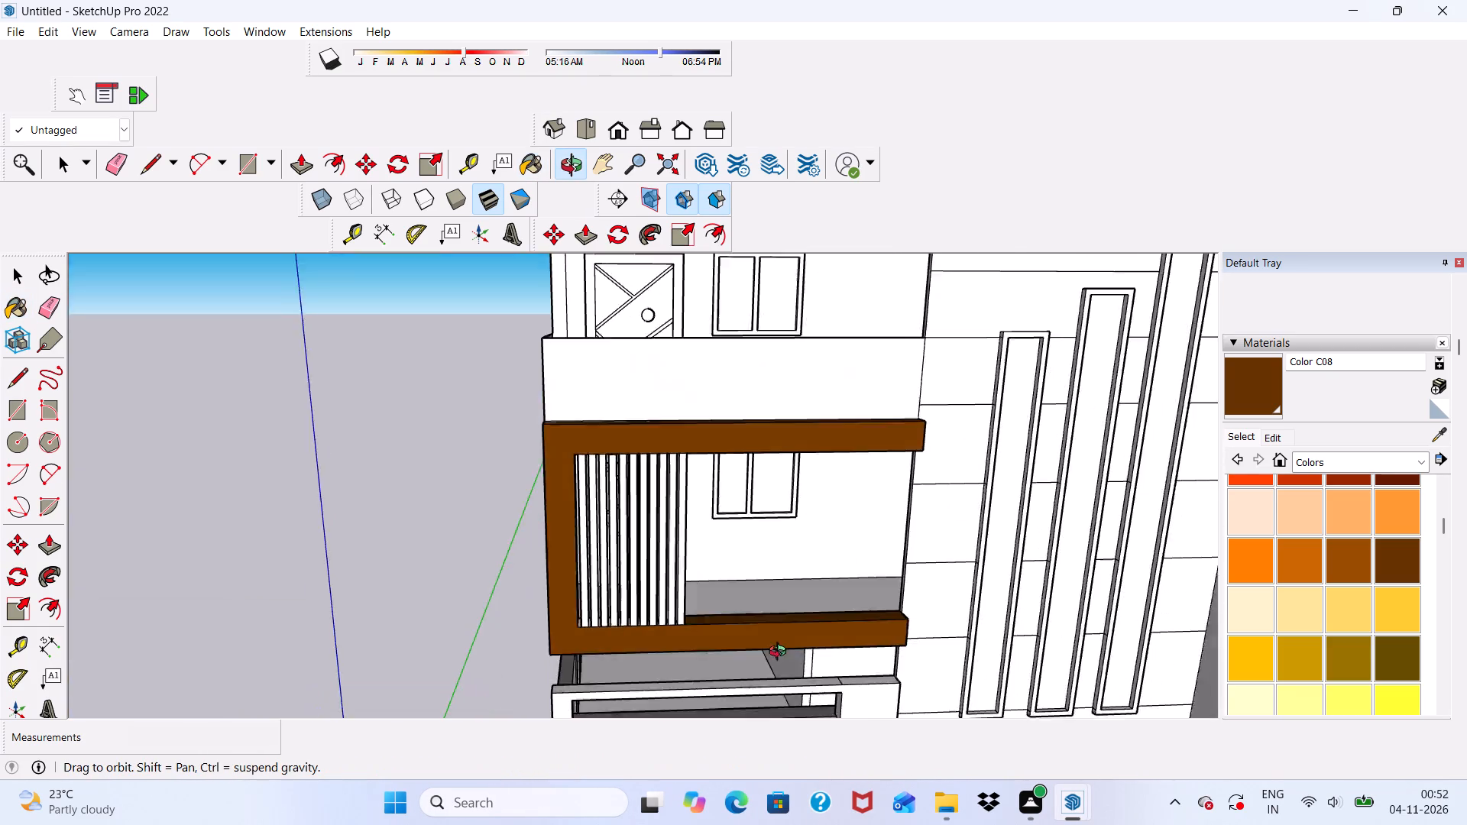
{"action": "middle_click_drag", "start_coordinate": [781, 653], "coordinate": [758, 700]}
{"action": "scroll", "coordinate": [742, 638], "scroll_direction": "up", "scroll_amount": 5}
{"action": "scroll", "coordinate": [741, 626], "scroll_direction": "down", "scroll_amount": 5}
{"action": "middle_click_drag", "start_coordinate": [741, 623], "coordinate": [789, 319]}
{"action": "scroll", "coordinate": [730, 532], "scroll_direction": "up", "scroll_amount": 4}
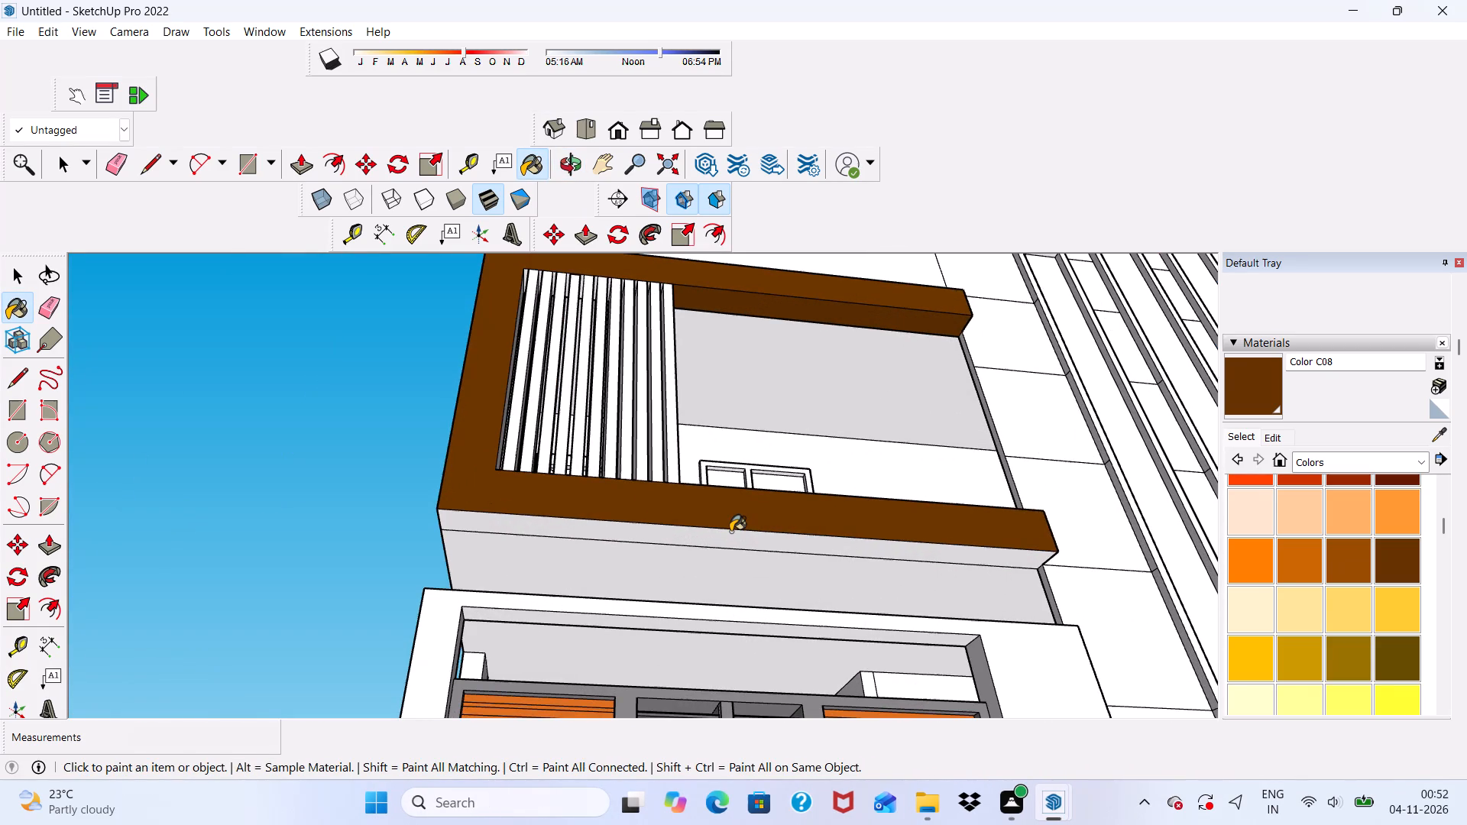
{"action": "left_click", "coordinate": [730, 538]}
Paint the end face of the balcony frame's lower beam, including its small lower section, Color C08.
{"action": "scroll", "coordinate": [737, 504], "scroll_direction": "down", "scroll_amount": 2}
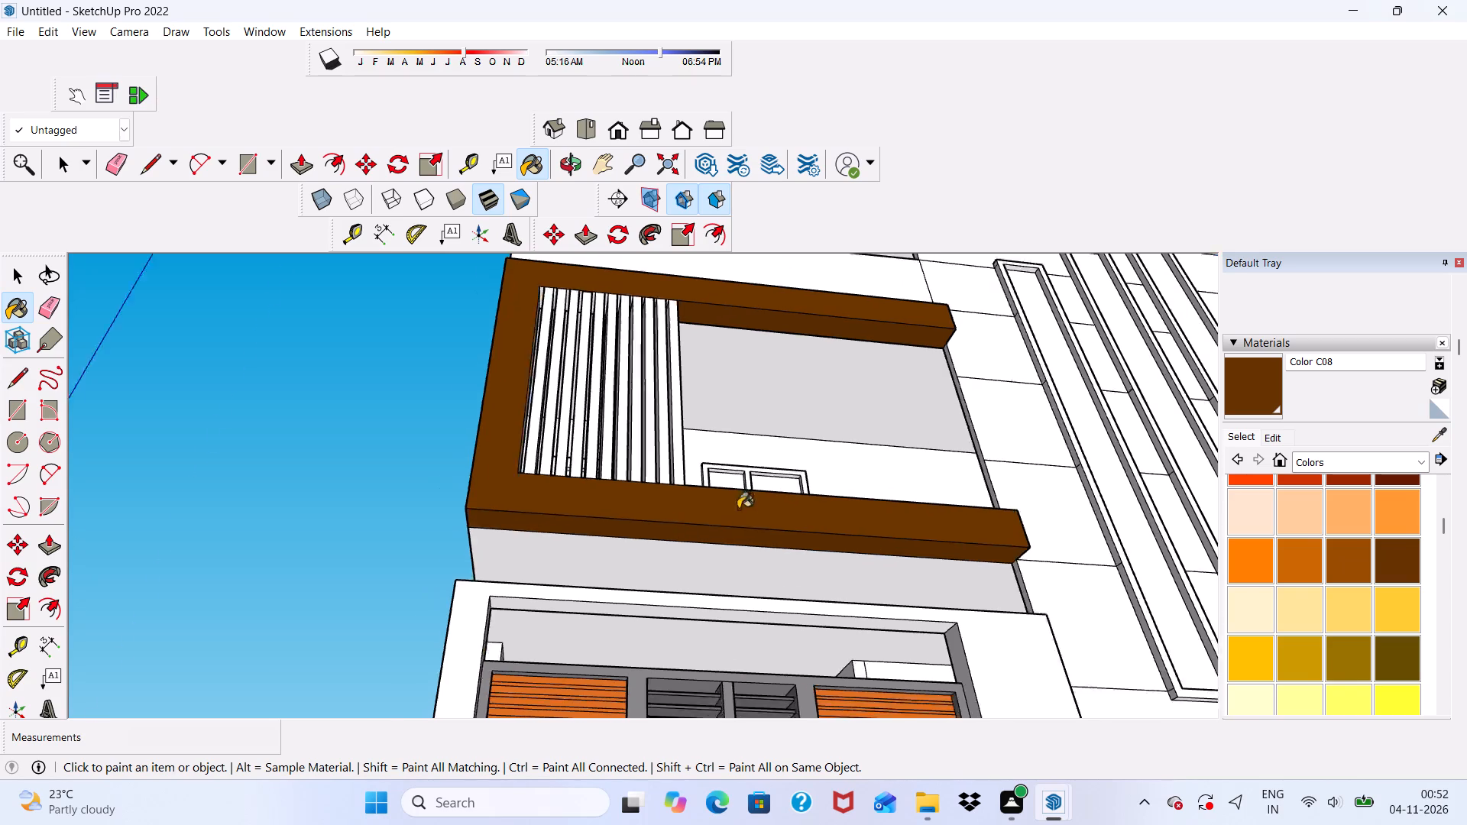
{"action": "scroll", "coordinate": [738, 509], "scroll_direction": "down", "scroll_amount": 3}
{"action": "middle_click_drag", "start_coordinate": [782, 552], "coordinate": [602, 694]}
{"action": "scroll", "coordinate": [876, 593], "scroll_direction": "up", "scroll_amount": 10}
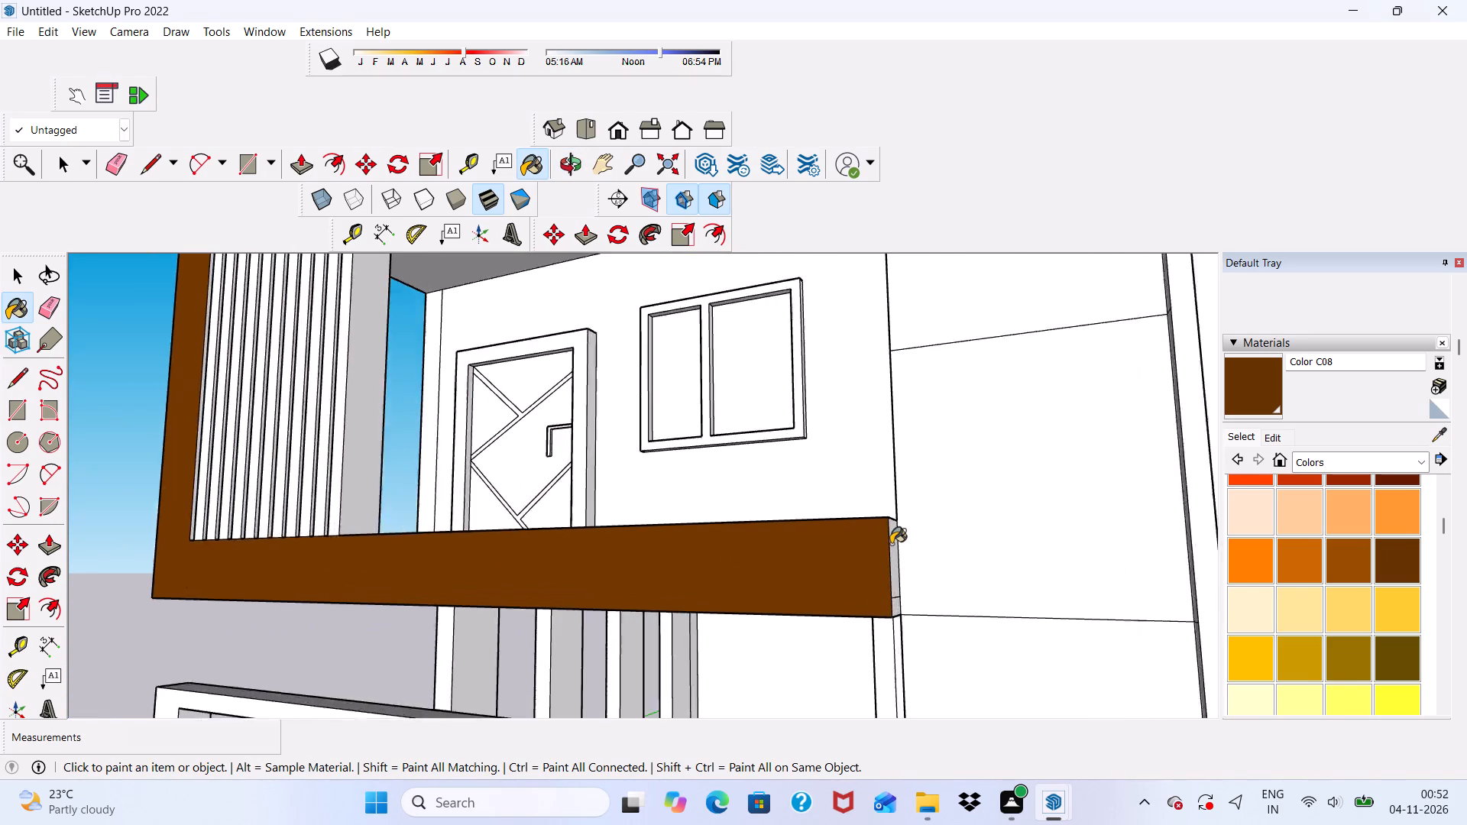
{"action": "scroll", "coordinate": [891, 544], "scroll_direction": "up", "scroll_amount": 2}
{"action": "left_click", "coordinate": [891, 544]}
{"action": "scroll", "coordinate": [892, 583], "scroll_direction": "up", "scroll_amount": 1}
{"action": "left_click", "coordinate": [899, 629]}
{"action": "scroll", "coordinate": [905, 613], "scroll_direction": "down", "scroll_amount": 3}
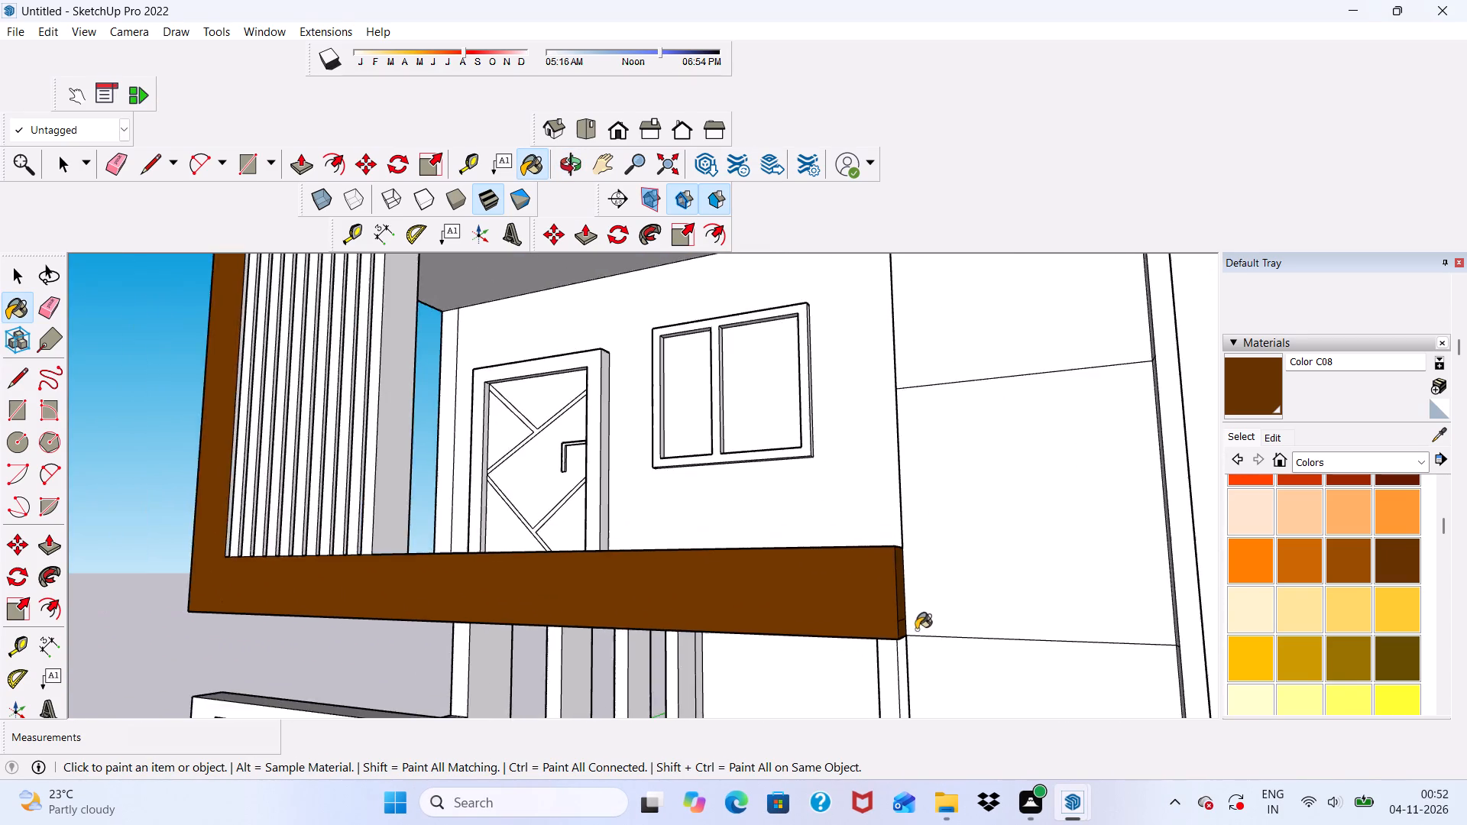
Paint the end face of the balcony frame's upper beam Color C08.
{"action": "scroll", "coordinate": [916, 629], "scroll_direction": "down", "scroll_amount": 7}
{"action": "scroll", "coordinate": [907, 433], "scroll_direction": "up", "scroll_amount": 1}
{"action": "scroll", "coordinate": [901, 510], "scroll_direction": "down", "scroll_amount": 9}
{"action": "scroll", "coordinate": [916, 395], "scroll_direction": "up", "scroll_amount": 11}
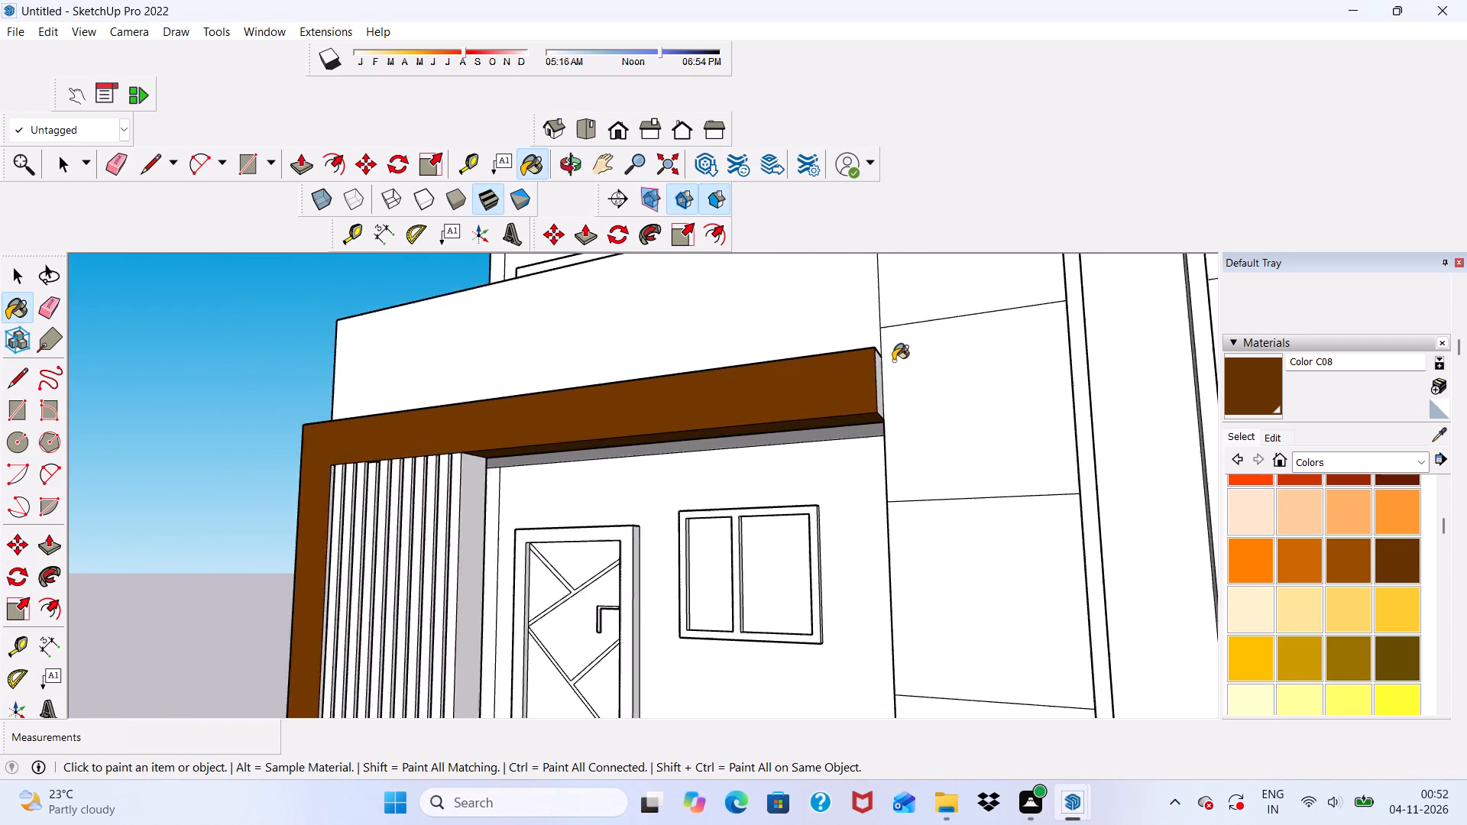
{"action": "scroll", "coordinate": [893, 361], "scroll_direction": "up", "scroll_amount": 4}
{"action": "left_click", "coordinate": [877, 385]}
{"action": "scroll", "coordinate": [881, 455], "scroll_direction": "down", "scroll_amount": 6}
{"action": "scroll", "coordinate": [893, 403], "scroll_direction": "up", "scroll_amount": 9}
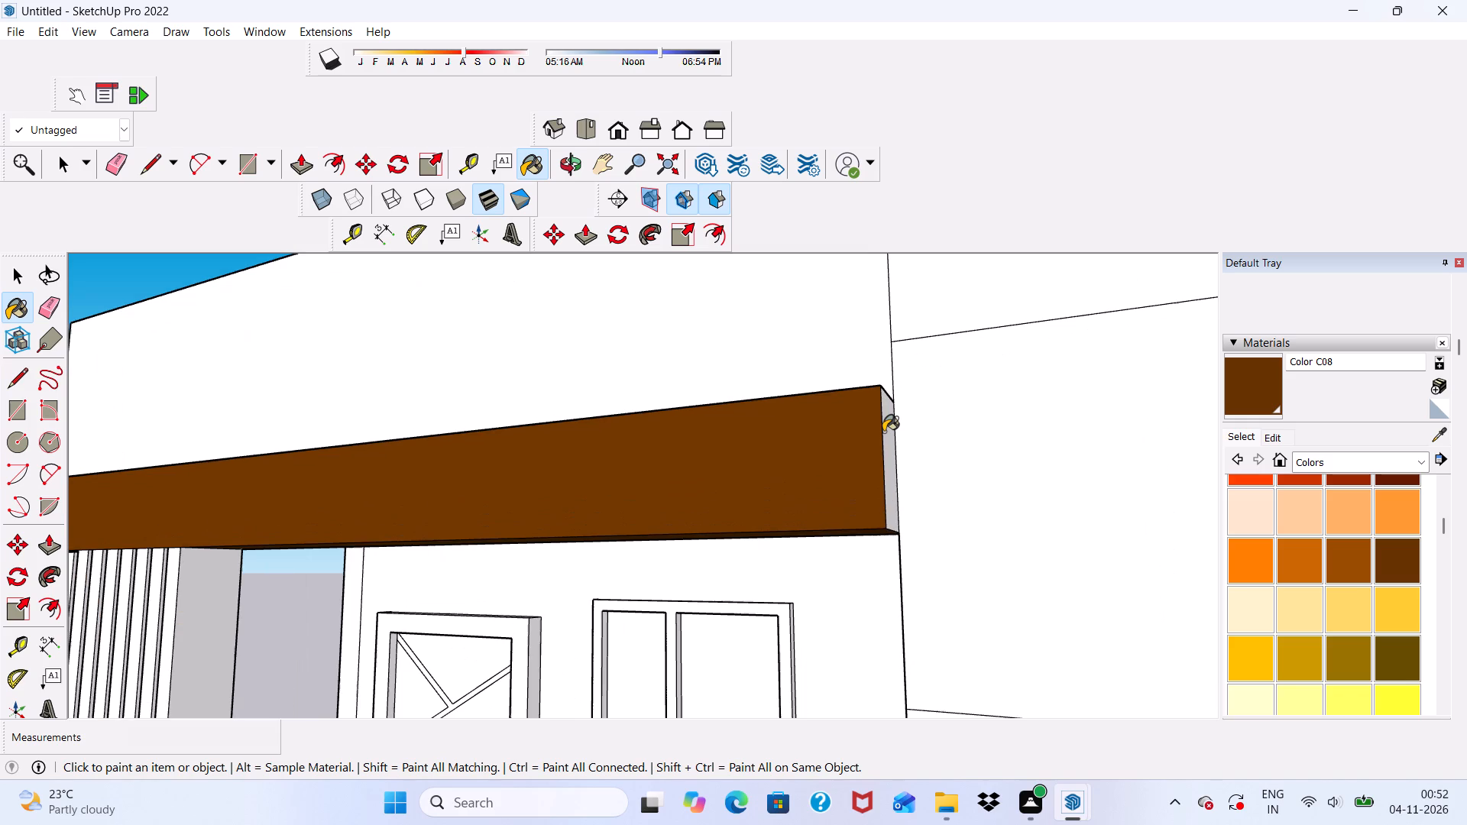
{"action": "left_click", "coordinate": [883, 433]}
{"action": "left_click", "coordinate": [889, 434]}
{"action": "scroll", "coordinate": [887, 426], "scroll_direction": "down", "scroll_amount": 9}
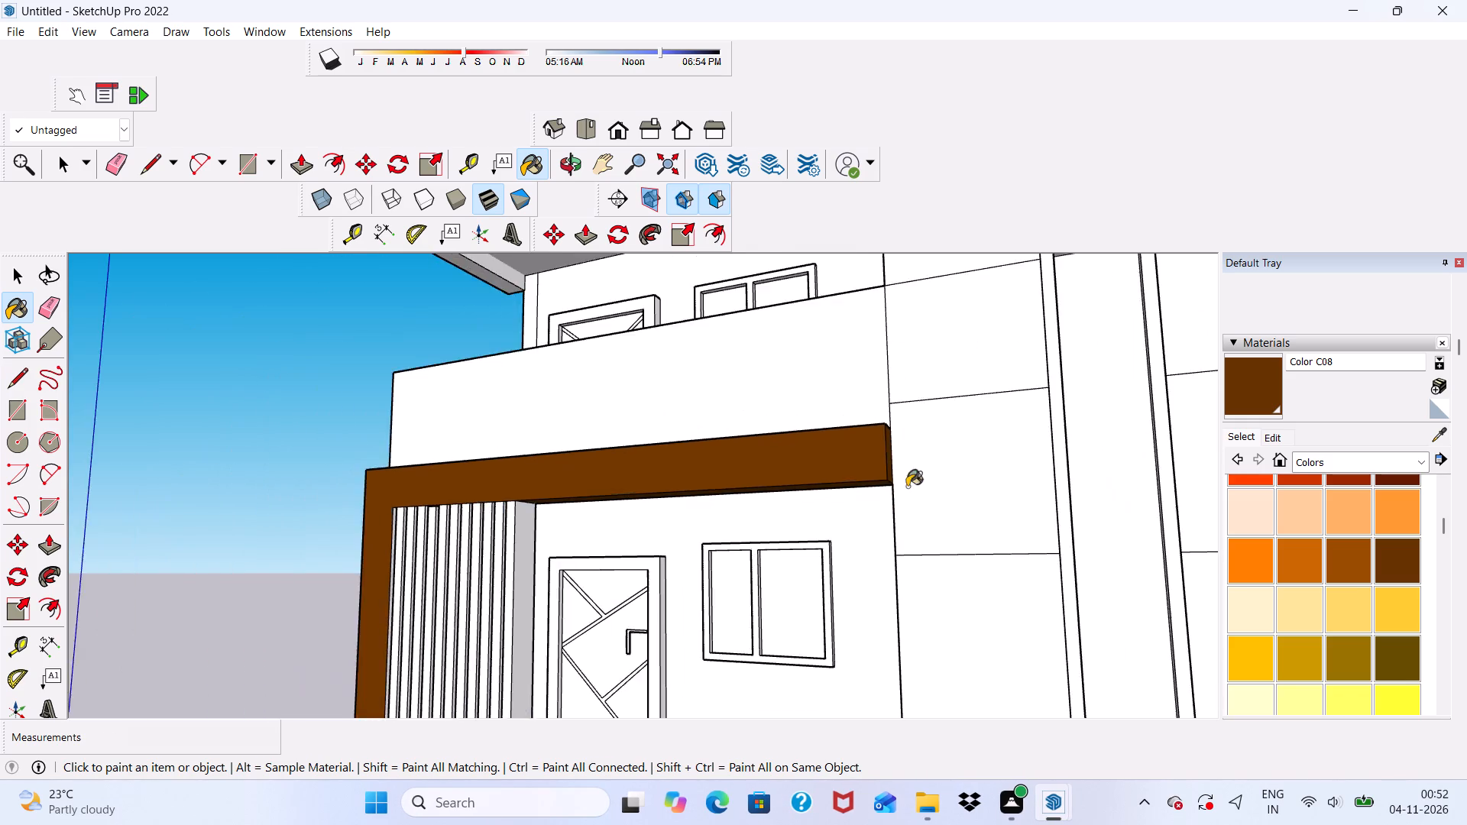
Paint the front face of the top-floor balcony frame Color C08.
{"action": "scroll", "coordinate": [907, 487], "scroll_direction": "down", "scroll_amount": 11}
{"action": "scroll", "coordinate": [925, 370], "scroll_direction": "down", "scroll_amount": 7}
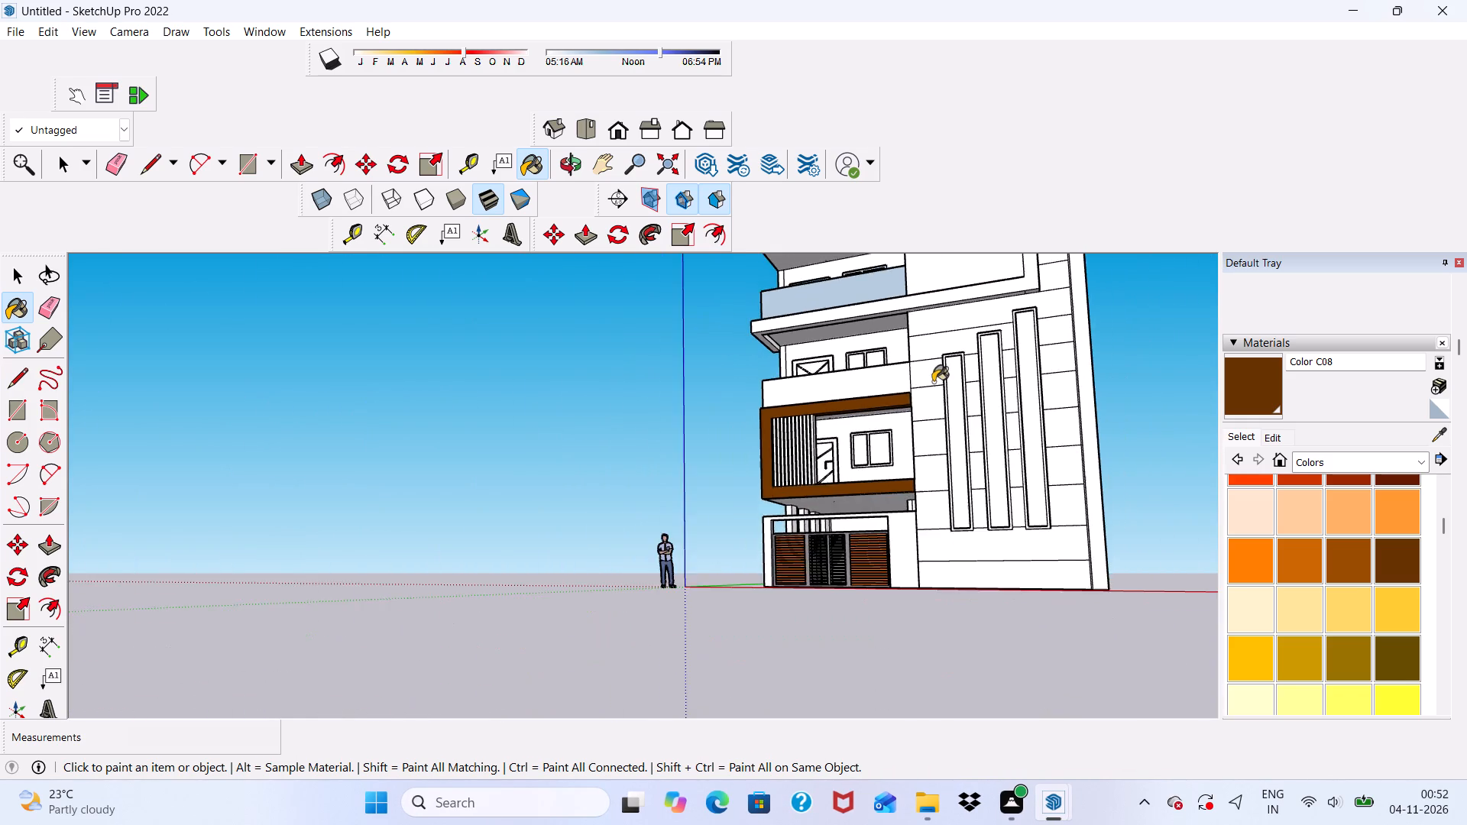
{"action": "middle_click_drag", "start_coordinate": [934, 383], "coordinate": [976, 477]}
{"action": "scroll", "coordinate": [983, 461], "scroll_direction": "up", "scroll_amount": 1}
{"action": "scroll", "coordinate": [980, 441], "scroll_direction": "down", "scroll_amount": 5}
{"action": "scroll", "coordinate": [884, 264], "scroll_direction": "up", "scroll_amount": 5}
{"action": "scroll", "coordinate": [899, 312], "scroll_direction": "down", "scroll_amount": 6}
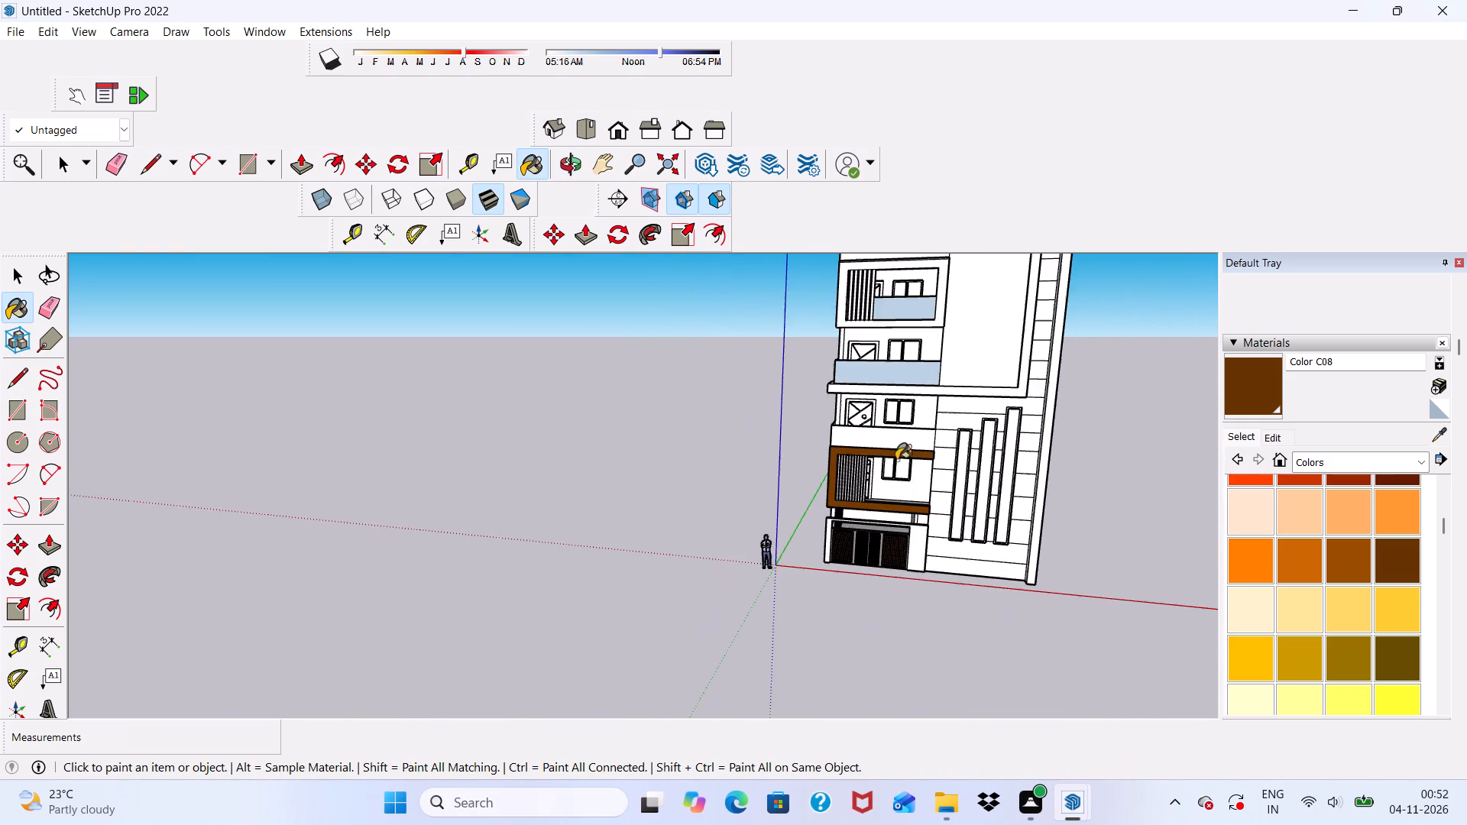
{"action": "scroll", "coordinate": [904, 302], "scroll_direction": "up", "scroll_amount": 5}
{"action": "scroll", "coordinate": [953, 400], "scroll_direction": "up", "scroll_amount": 7}
{"action": "left_click", "coordinate": [949, 312]}
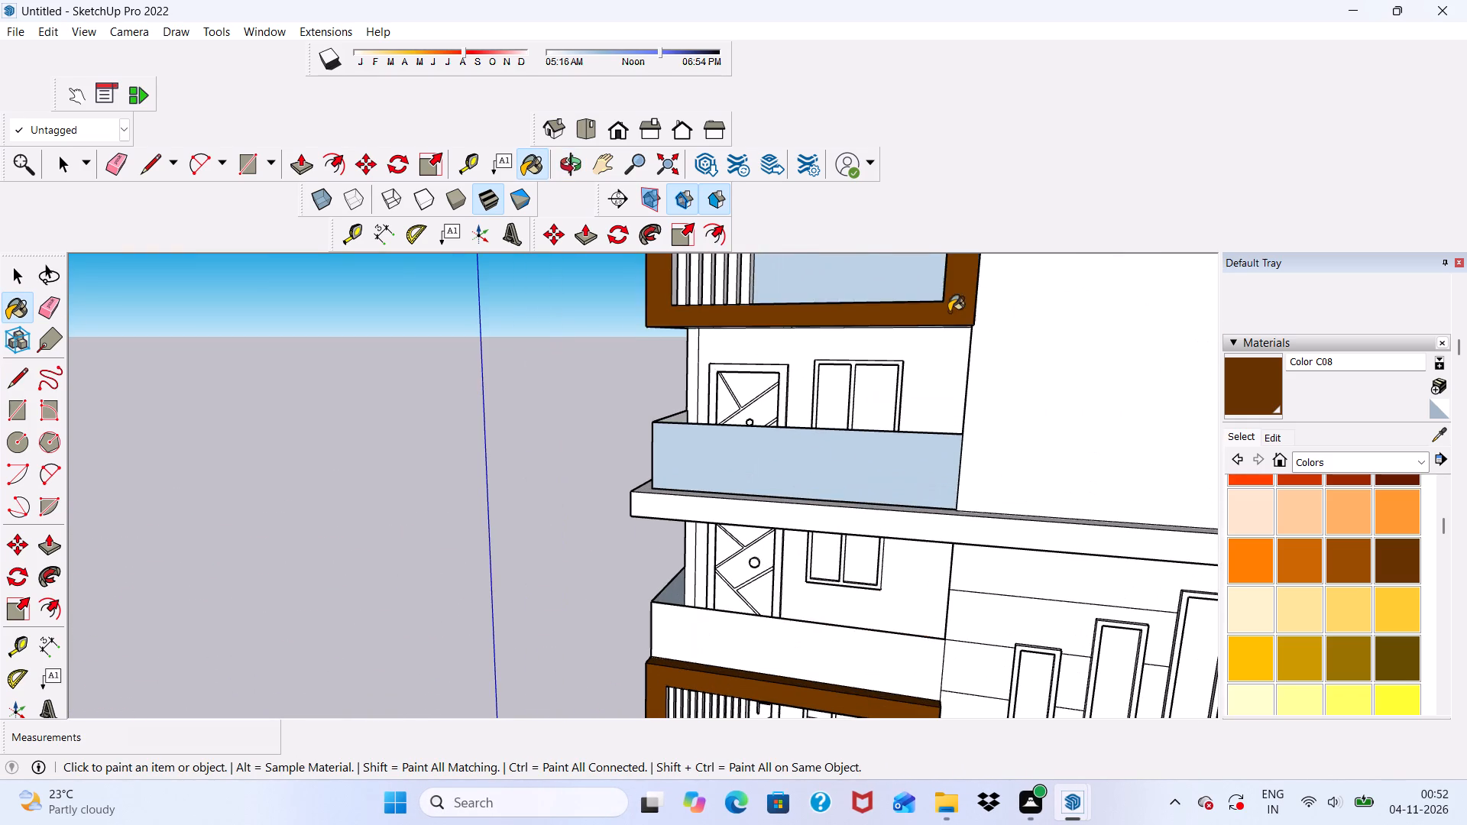
Paint the outer side face of the top-floor balcony frame's post on the open side, away from the slats, Color C08.
{"action": "middle_click_drag", "start_coordinate": [973, 315], "coordinate": [811, 464]}
{"action": "scroll", "coordinate": [973, 333], "scroll_direction": "up", "scroll_amount": 2}
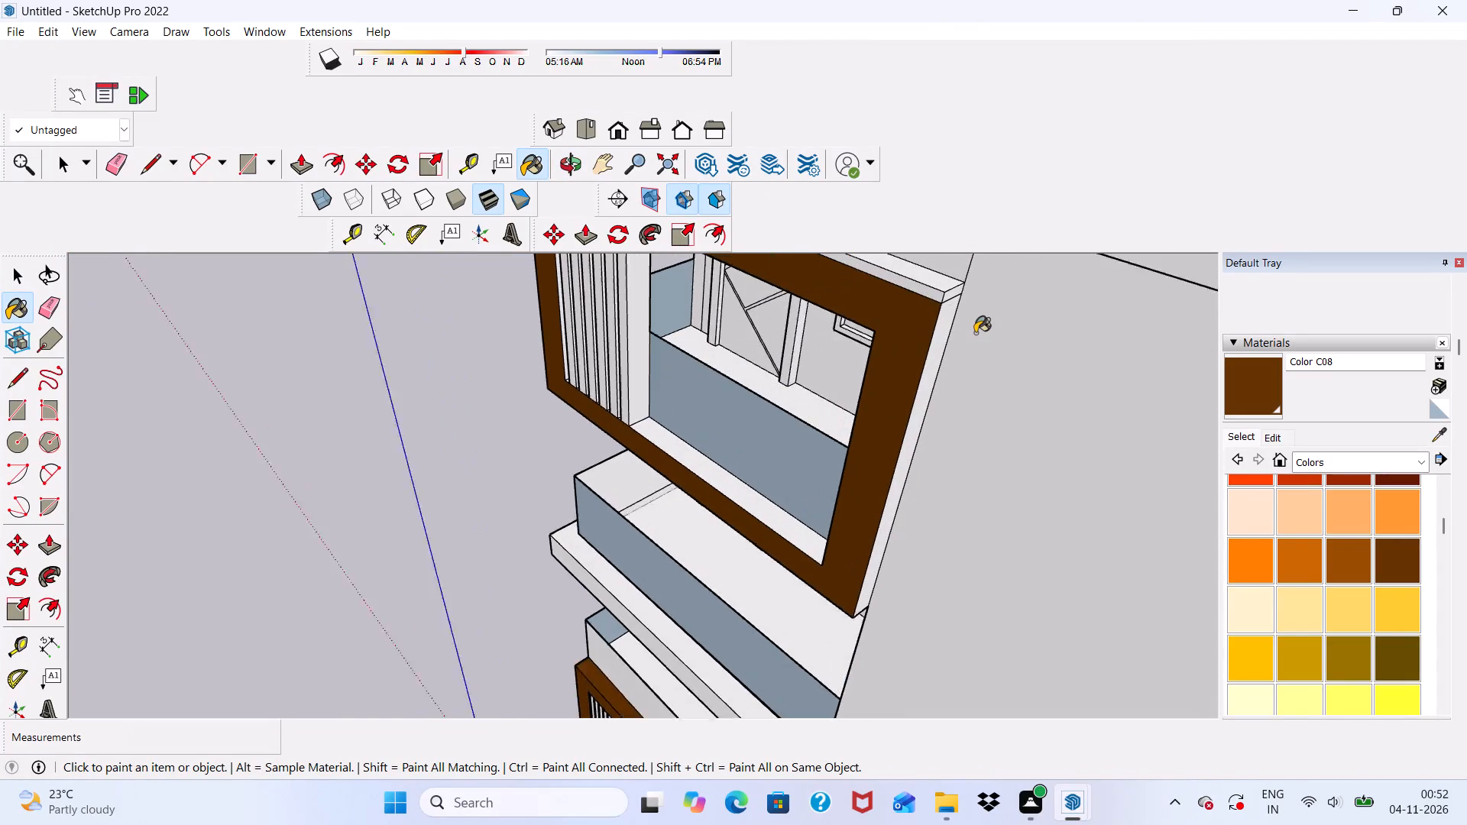
{"action": "scroll", "coordinate": [975, 333], "scroll_direction": "up", "scroll_amount": 7}
{"action": "left_click", "coordinate": [925, 332]}
{"action": "scroll", "coordinate": [939, 374], "scroll_direction": "up", "scroll_amount": 4}
{"action": "scroll", "coordinate": [920, 278], "scroll_direction": "down", "scroll_amount": 6}
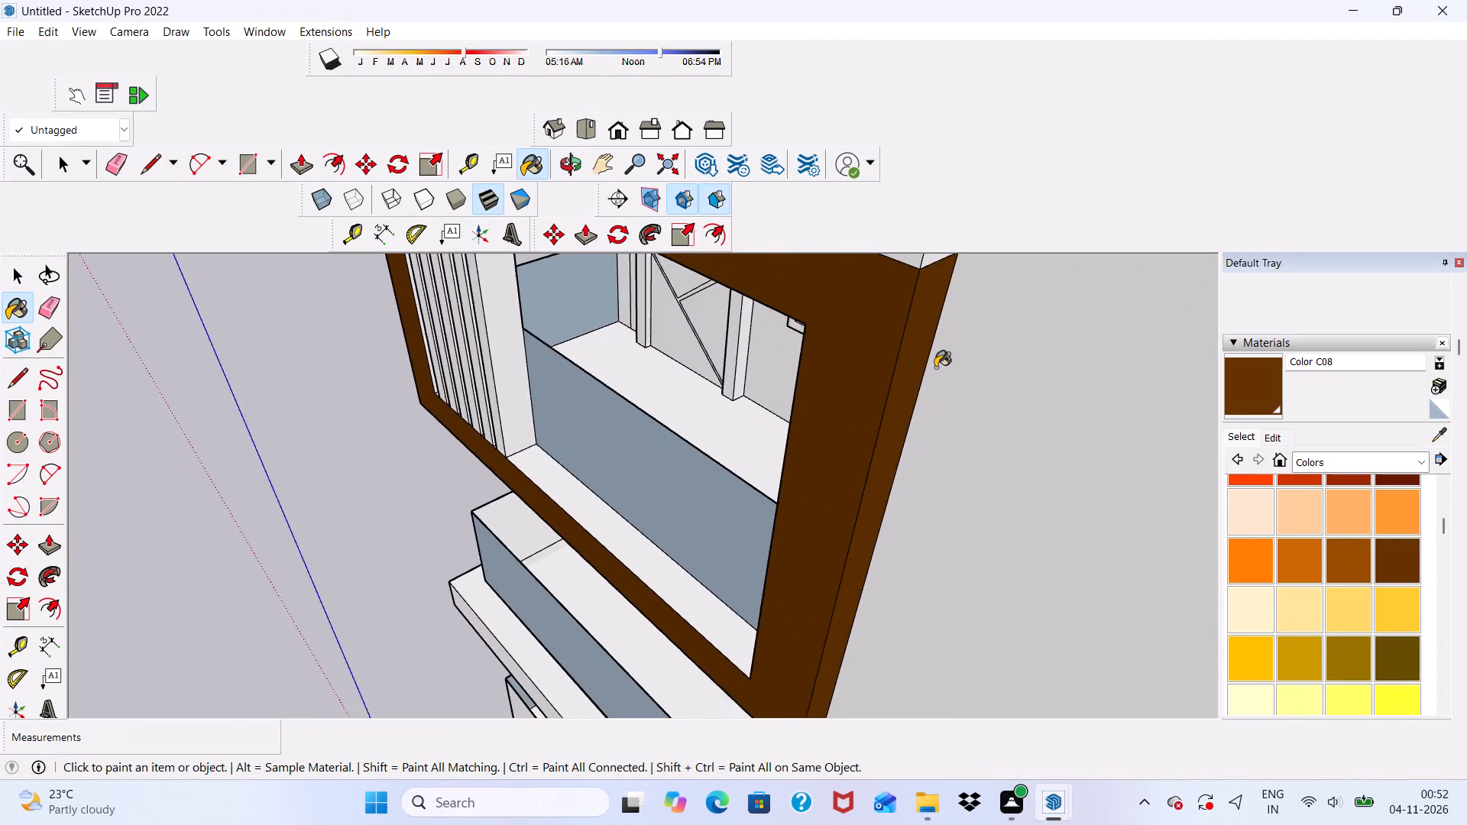
Paint the top face sections of the top-floor balcony frame's upper beam, including the small end section, Color C08.
{"action": "scroll", "coordinate": [935, 367], "scroll_direction": "down", "scroll_amount": 5}
{"action": "scroll", "coordinate": [912, 299], "scroll_direction": "up", "scroll_amount": 6}
{"action": "left_click", "coordinate": [911, 323]}
{"action": "left_click", "coordinate": [918, 316]}
{"action": "scroll", "coordinate": [926, 331], "scroll_direction": "up", "scroll_amount": 3}
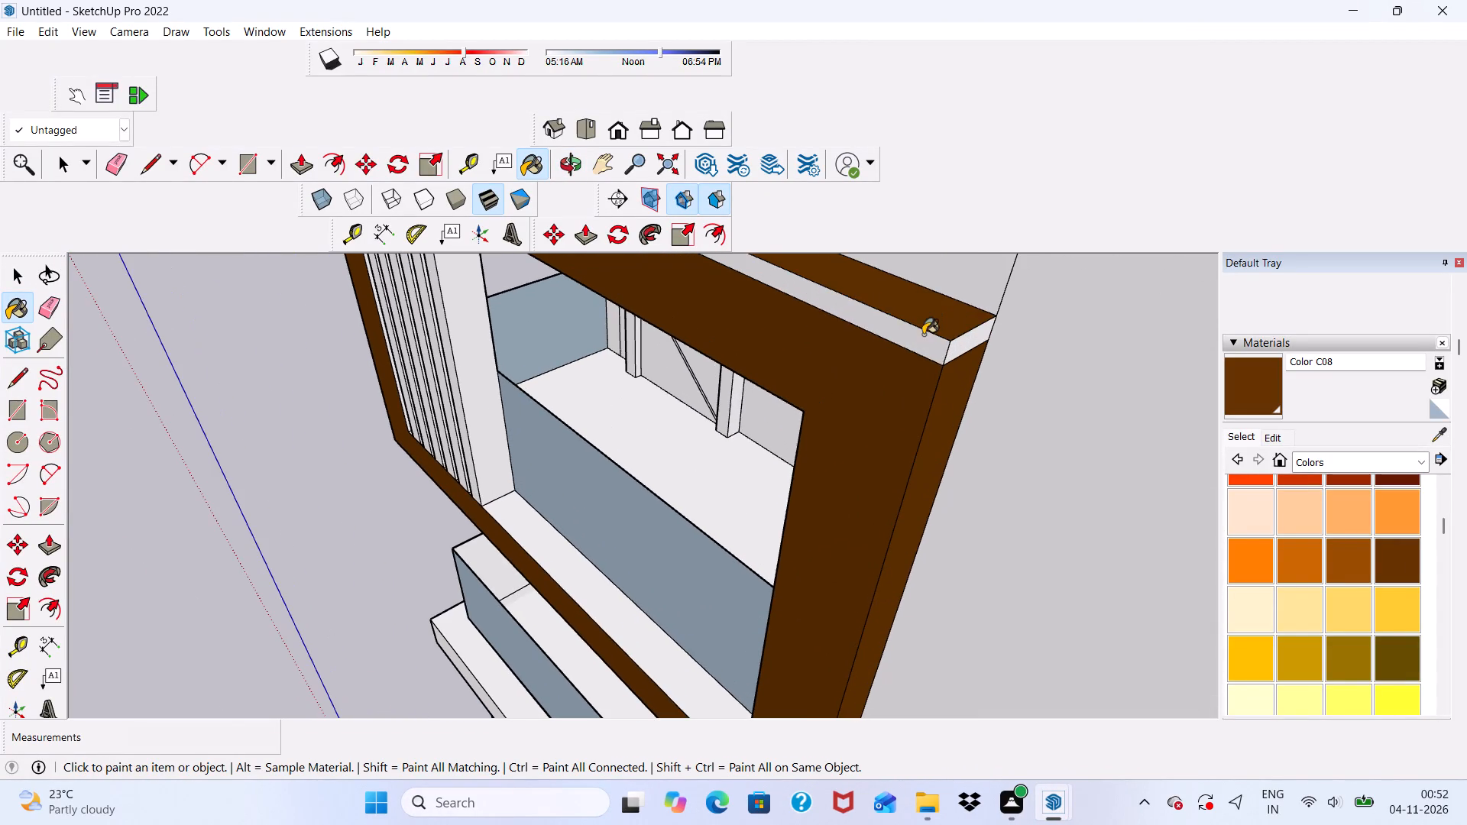
{"action": "left_click", "coordinate": [922, 335]}
{"action": "left_click", "coordinate": [959, 346]}
{"action": "scroll", "coordinate": [961, 347], "scroll_direction": "down", "scroll_amount": 10}
{"action": "scroll", "coordinate": [853, 461], "scroll_direction": "up", "scroll_amount": 5}
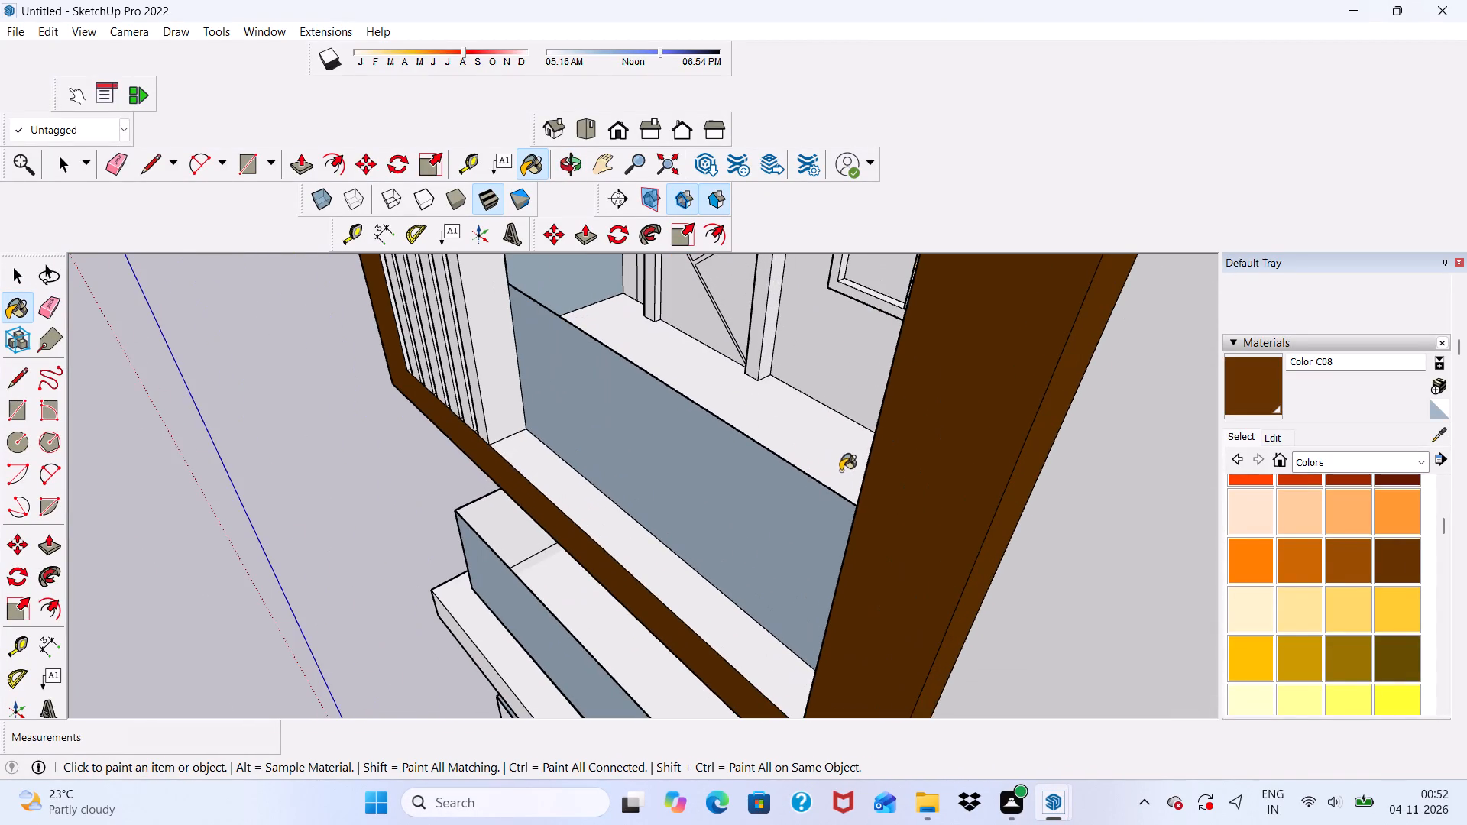
Paint the lower beam's upper face, including the part beside the slats, and the open-side post's inner face Color C08 on the top-floor frame.
{"action": "left_click_drag", "start_coordinate": [686, 615], "coordinate": [695, 616]}
{"action": "middle_click_drag", "start_coordinate": [714, 616], "coordinate": [1070, 519]}
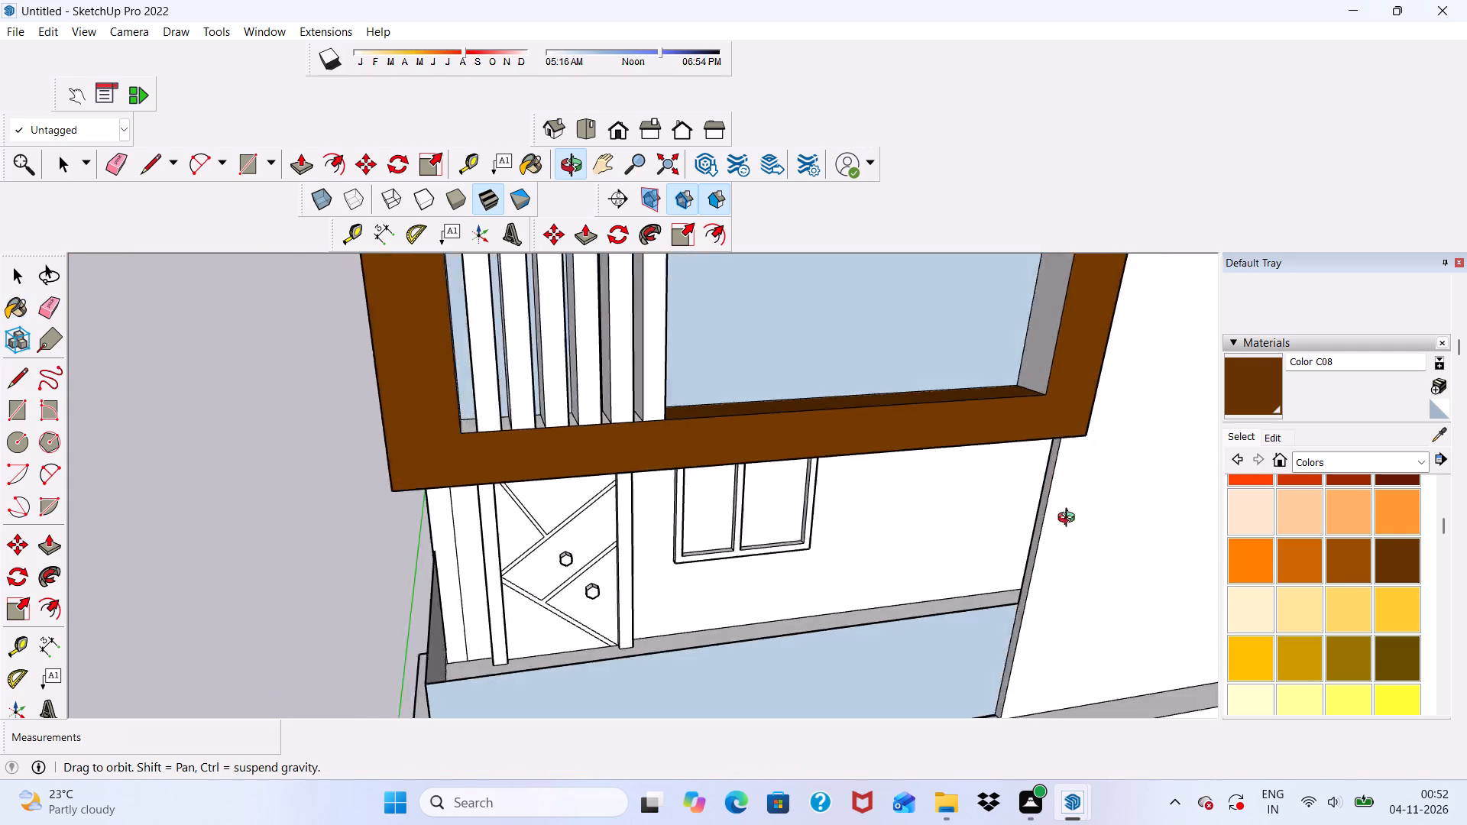
{"action": "middle_click_drag", "start_coordinate": [1070, 519], "coordinate": [1116, 519]}
{"action": "scroll", "coordinate": [1003, 425], "scroll_direction": "up", "scroll_amount": 1}
{"action": "left_click", "coordinate": [1012, 332]}
{"action": "scroll", "coordinate": [439, 421], "scroll_direction": "up", "scroll_amount": 3}
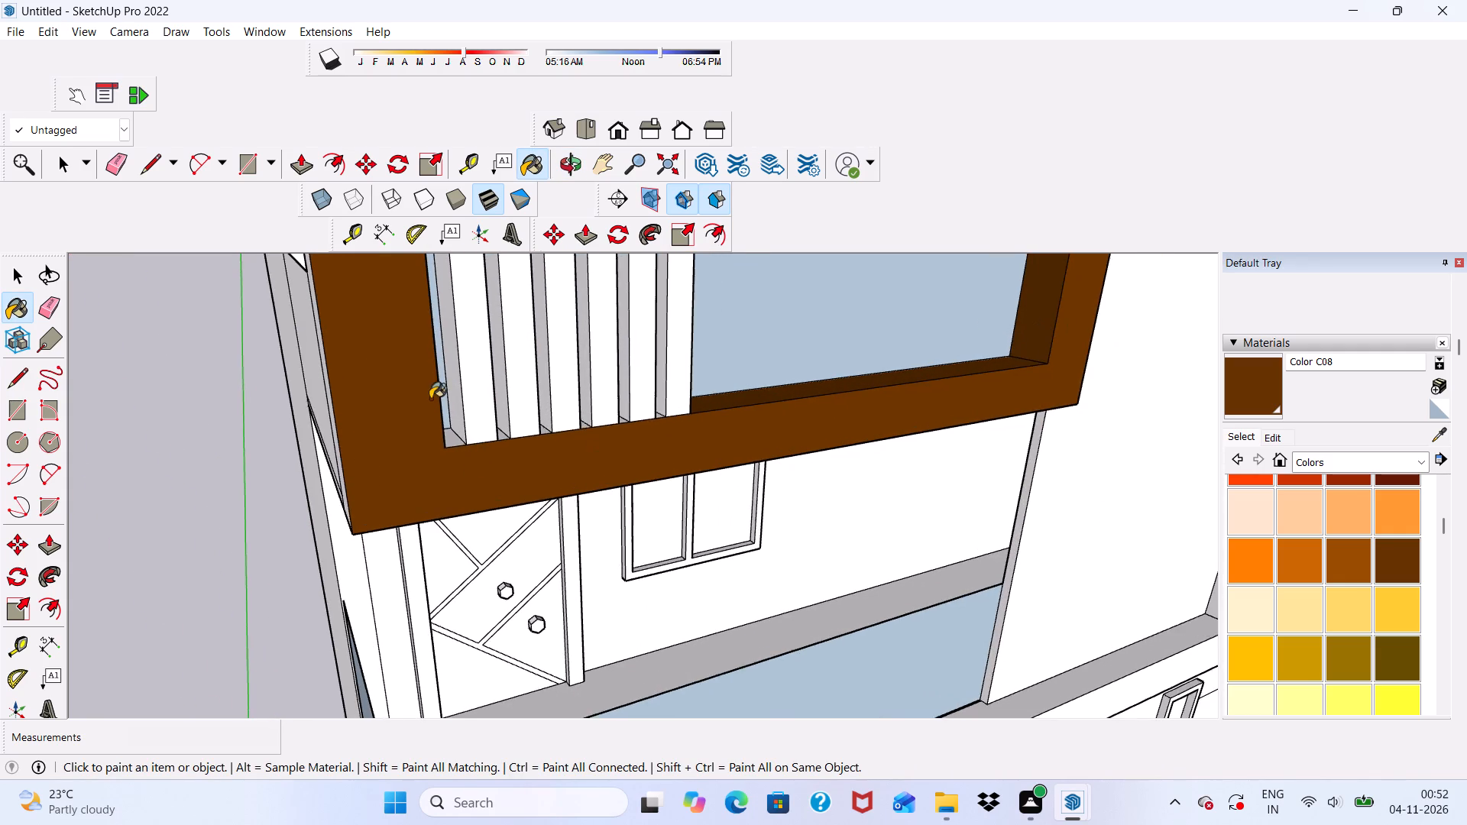
{"action": "scroll", "coordinate": [430, 399], "scroll_direction": "up", "scroll_amount": 9}
{"action": "left_click", "coordinate": [445, 461]}
Paint the inner and outer side faces of the top-floor balcony frame's post beside the slats Color C08.
{"action": "scroll", "coordinate": [445, 477], "scroll_direction": "down", "scroll_amount": 4}
{"action": "middle_click_drag", "start_coordinate": [513, 576], "coordinate": [360, 613]}
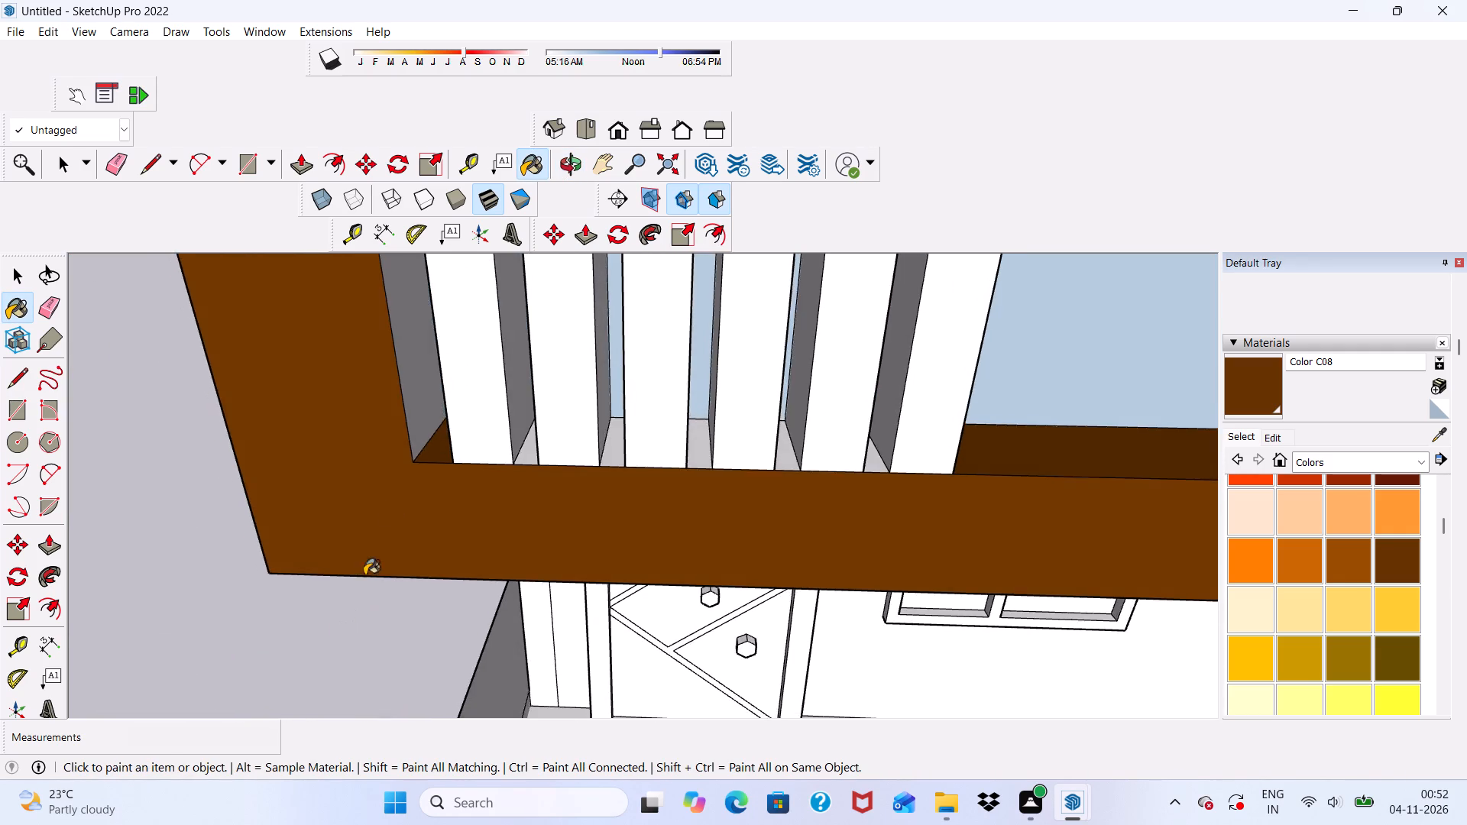
{"action": "scroll", "coordinate": [439, 464], "scroll_direction": "down", "scroll_amount": 13}
{"action": "middle_click_drag", "start_coordinate": [1001, 629], "coordinate": [677, 595]}
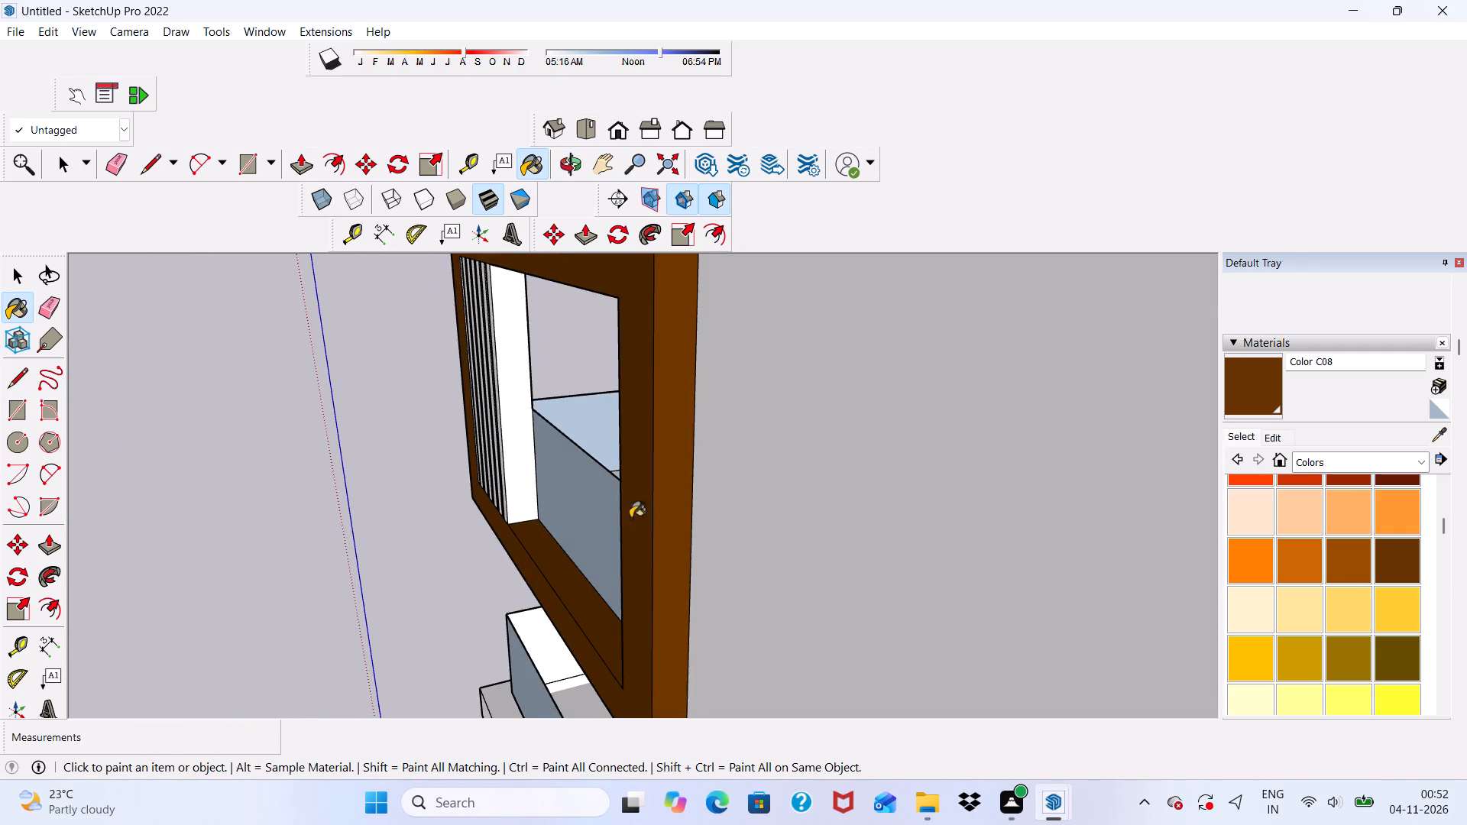
{"action": "scroll", "coordinate": [578, 505], "scroll_direction": "down", "scroll_amount": 9}
{"action": "scroll", "coordinate": [464, 406], "scroll_direction": "up", "scroll_amount": 6}
{"action": "scroll", "coordinate": [524, 387], "scroll_direction": "down", "scroll_amount": 1}
{"action": "scroll", "coordinate": [586, 387], "scroll_direction": "up", "scroll_amount": 9}
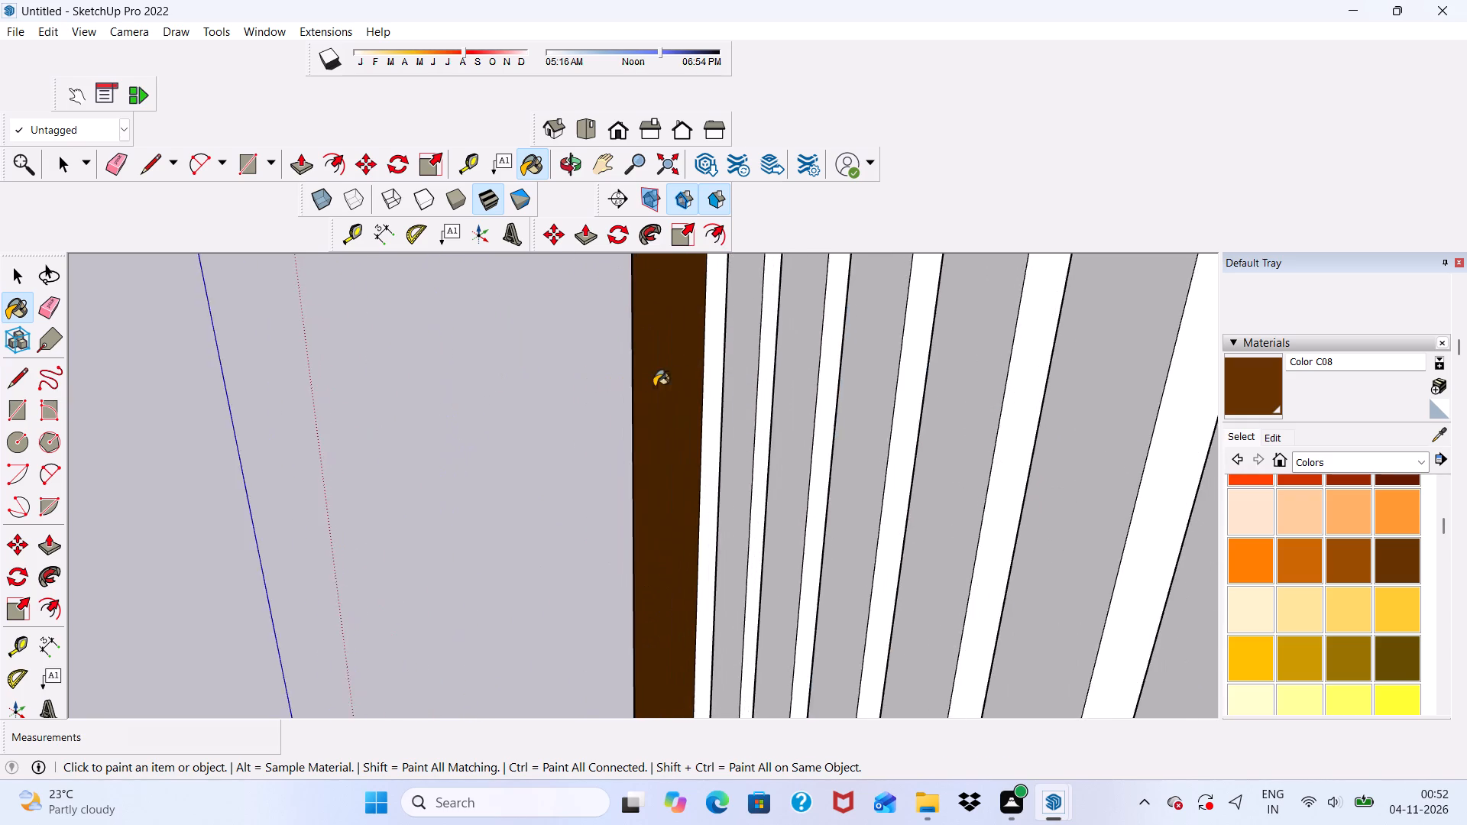
{"action": "scroll", "coordinate": [654, 387], "scroll_direction": "up", "scroll_amount": 6}
{"action": "scroll", "coordinate": [698, 387], "scroll_direction": "down", "scroll_amount": 1}
{"action": "left_click", "coordinate": [717, 390]}
{"action": "scroll", "coordinate": [718, 408], "scroll_direction": "down", "scroll_amount": 1}
{"action": "middle_click_drag", "start_coordinate": [718, 416], "coordinate": [1362, 406]}
{"action": "scroll", "coordinate": [1362, 406], "scroll_direction": "down", "scroll_amount": 1}
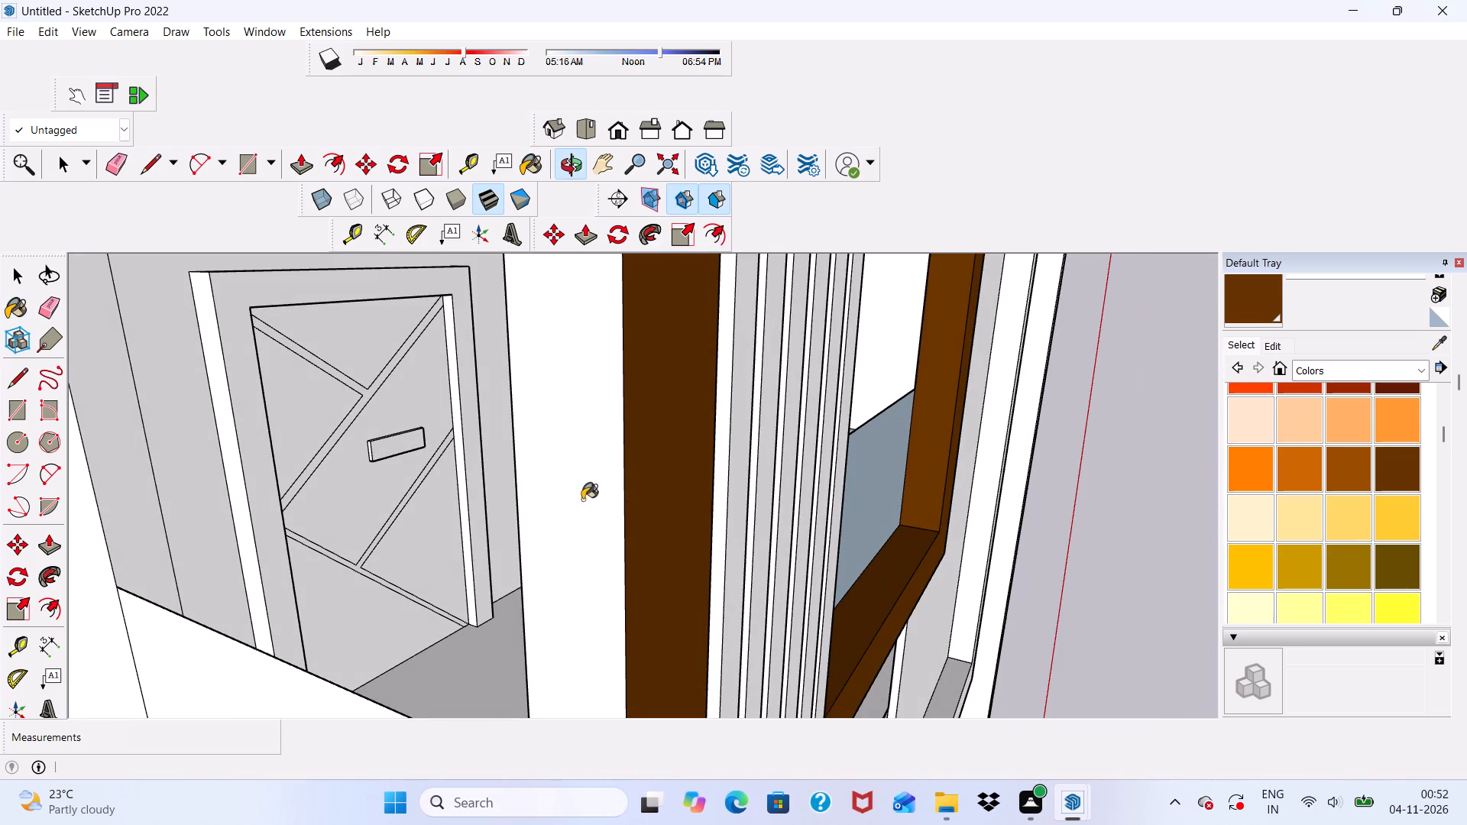
{"action": "left_click", "coordinate": [581, 448]}
{"action": "scroll", "coordinate": [585, 447], "scroll_direction": "down", "scroll_amount": 6}
Paint the undersides of the top-floor balcony frame's upper and lower beams Color C08.
{"action": "middle_click_drag", "start_coordinate": [684, 484], "coordinate": [620, 309]}
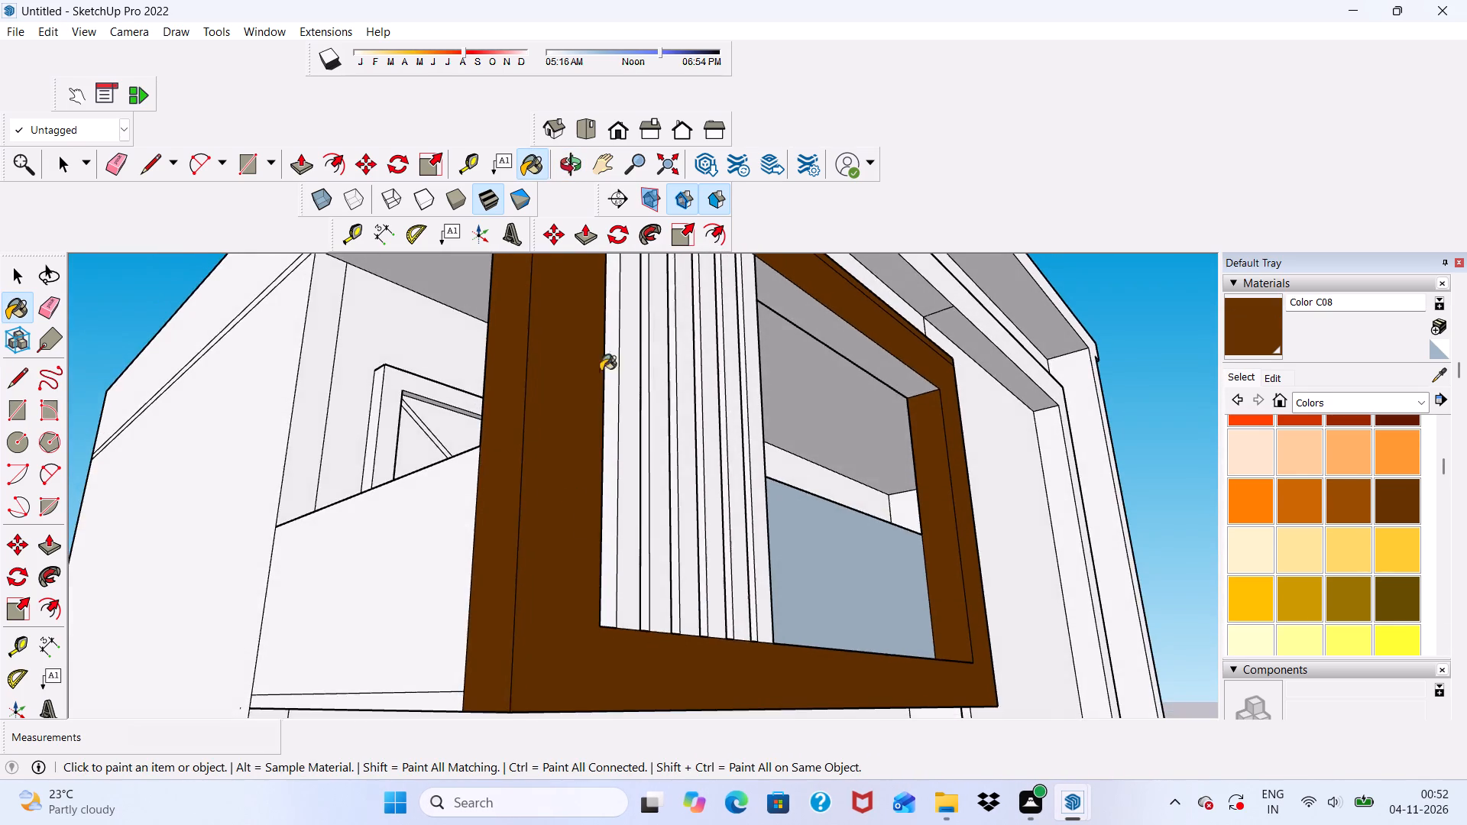
{"action": "scroll", "coordinate": [639, 363], "scroll_direction": "down", "scroll_amount": 3}
{"action": "scroll", "coordinate": [749, 375], "scroll_direction": "up", "scroll_amount": 4}
{"action": "left_click", "coordinate": [848, 324]}
{"action": "scroll", "coordinate": [813, 297], "scroll_direction": "down", "scroll_amount": 7}
{"action": "middle_click_drag", "start_coordinate": [739, 542], "coordinate": [689, 438]}
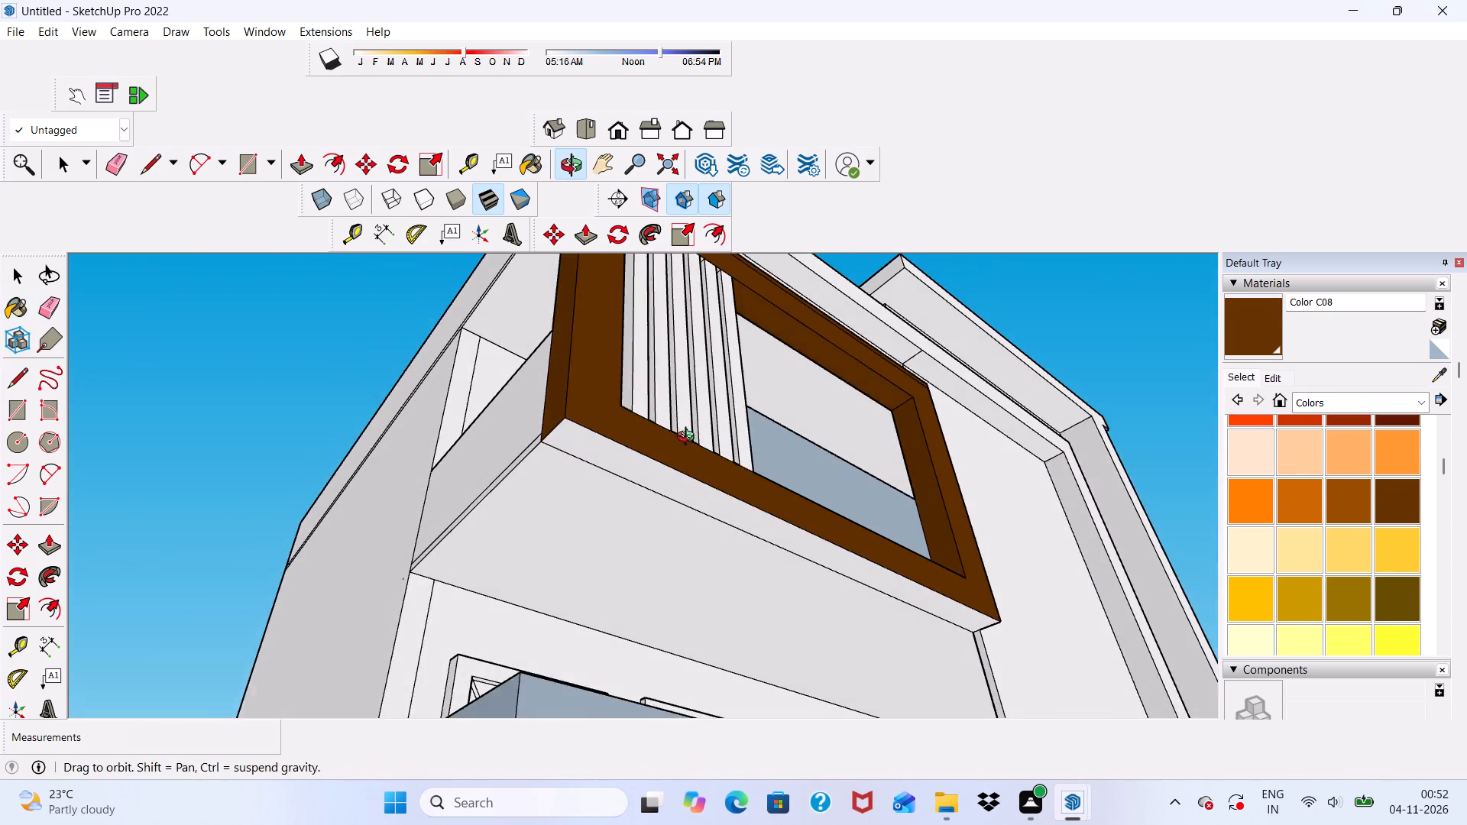
{"action": "middle_click_drag", "start_coordinate": [689, 438], "coordinate": [688, 441]}
{"action": "scroll", "coordinate": [660, 487], "scroll_direction": "up", "scroll_amount": 1}
{"action": "left_click", "coordinate": [655, 485]}
Paint the front face and the underside of the tall rear block's roof-level border Color C08.
{"action": "scroll", "coordinate": [654, 496], "scroll_direction": "down", "scroll_amount": 5}
{"action": "middle_click_drag", "start_coordinate": [768, 555], "coordinate": [528, 718]}
{"action": "scroll", "coordinate": [647, 453], "scroll_direction": "down", "scroll_amount": 3}
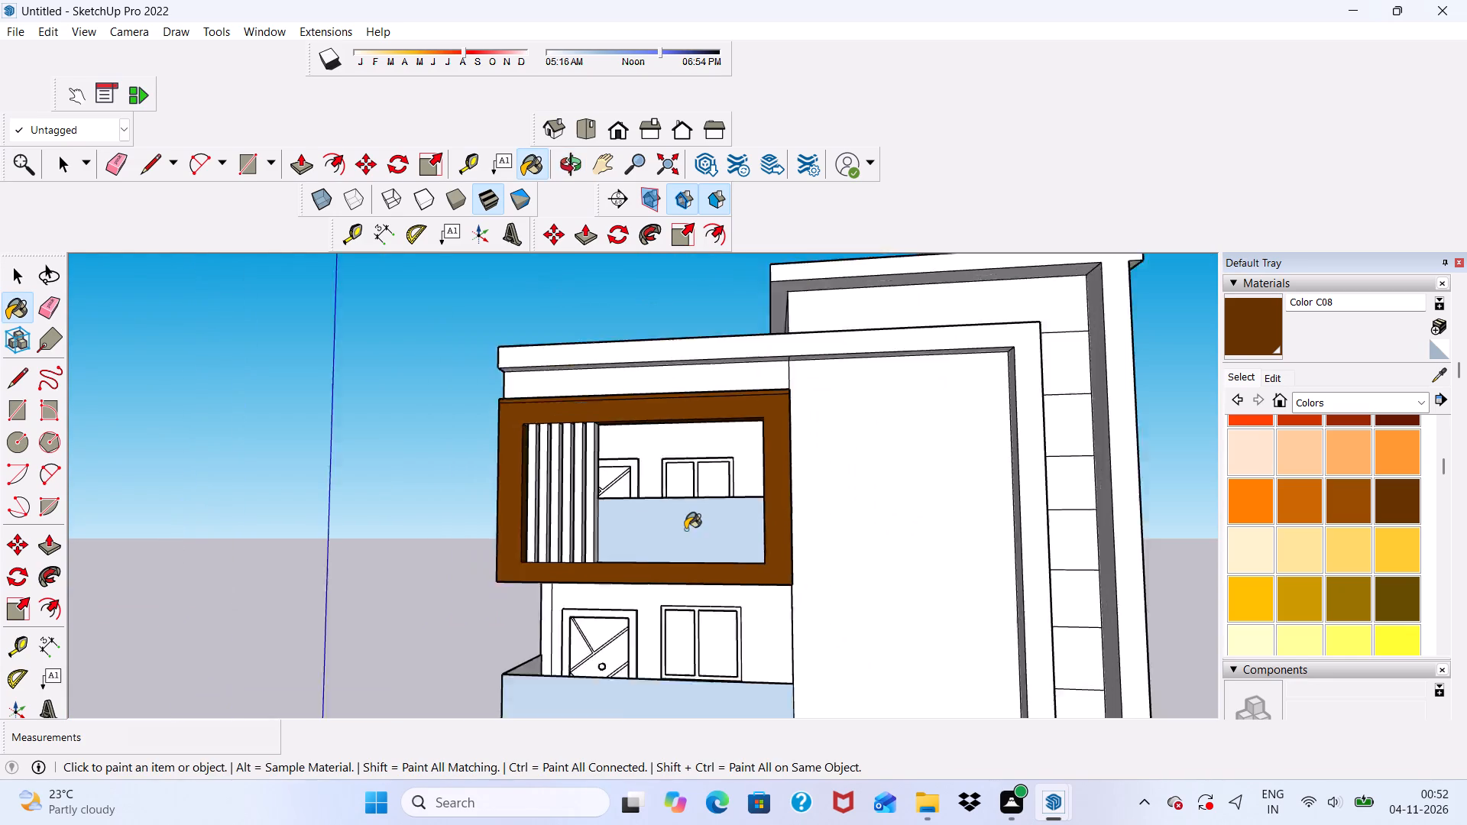
{"action": "scroll", "coordinate": [685, 529], "scroll_direction": "down", "scroll_amount": 2}
{"action": "middle_click_drag", "start_coordinate": [691, 538], "coordinate": [755, 590]}
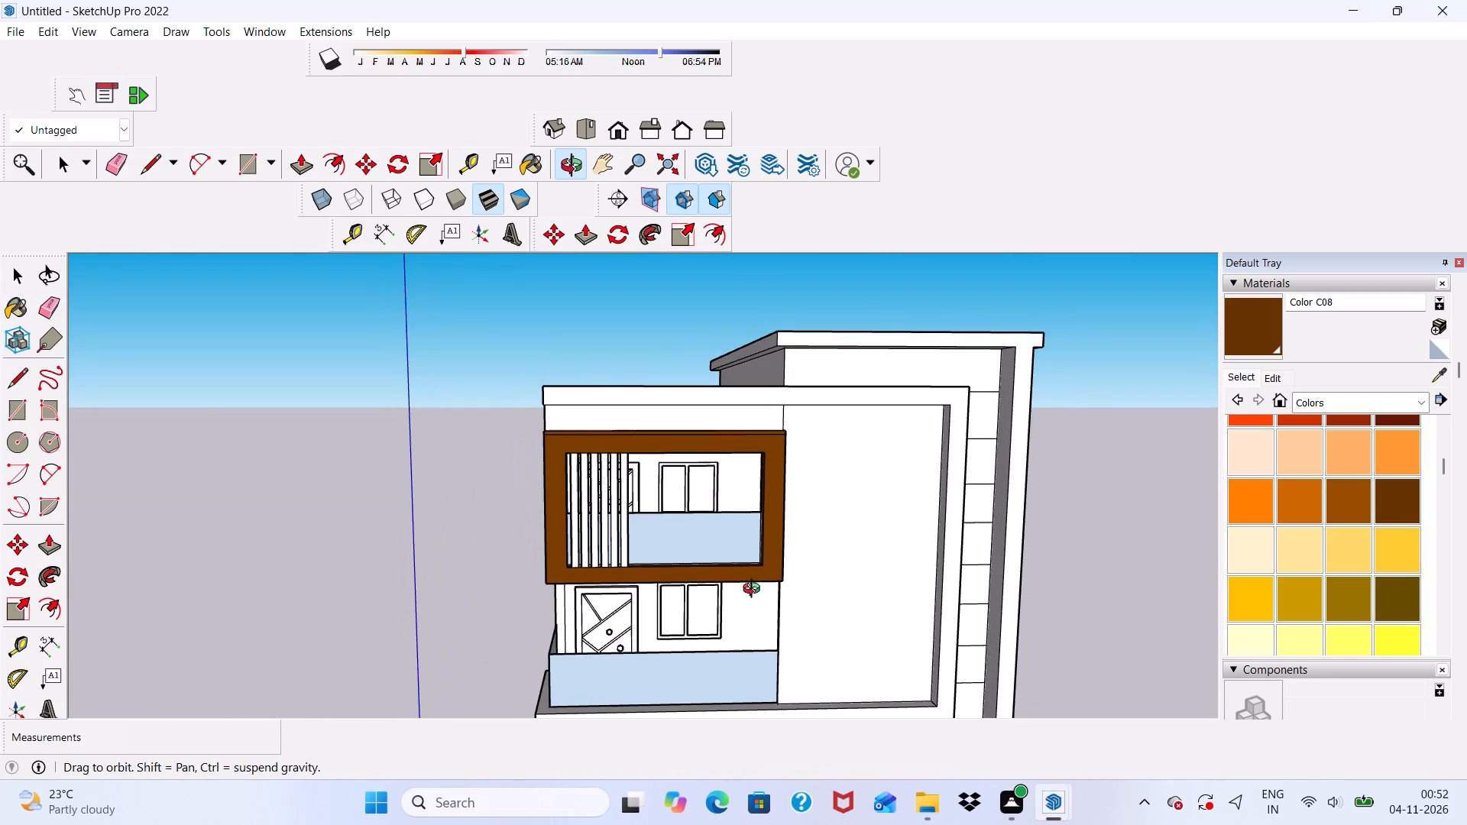
{"action": "middle_click_drag", "start_coordinate": [755, 590], "coordinate": [706, 600]}
{"action": "scroll", "coordinate": [720, 532], "scroll_direction": "down", "scroll_amount": 4}
{"action": "scroll", "coordinate": [823, 456], "scroll_direction": "up", "scroll_amount": 5}
{"action": "scroll", "coordinate": [822, 450], "scroll_direction": "down", "scroll_amount": 4}
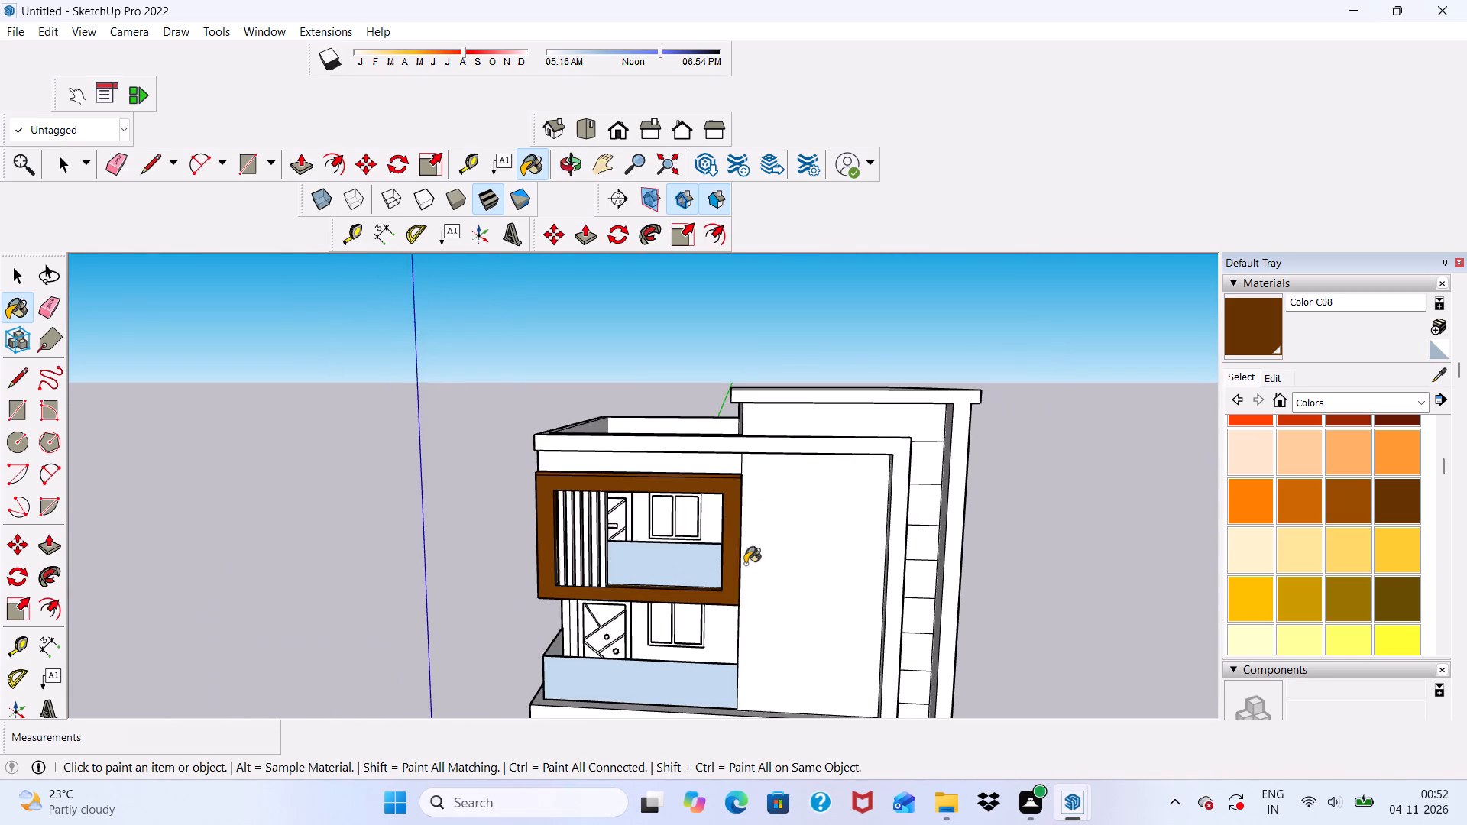
{"action": "middle_click_drag", "start_coordinate": [745, 564], "coordinate": [795, 458]}
{"action": "scroll", "coordinate": [828, 403], "scroll_direction": "up", "scroll_amount": 12}
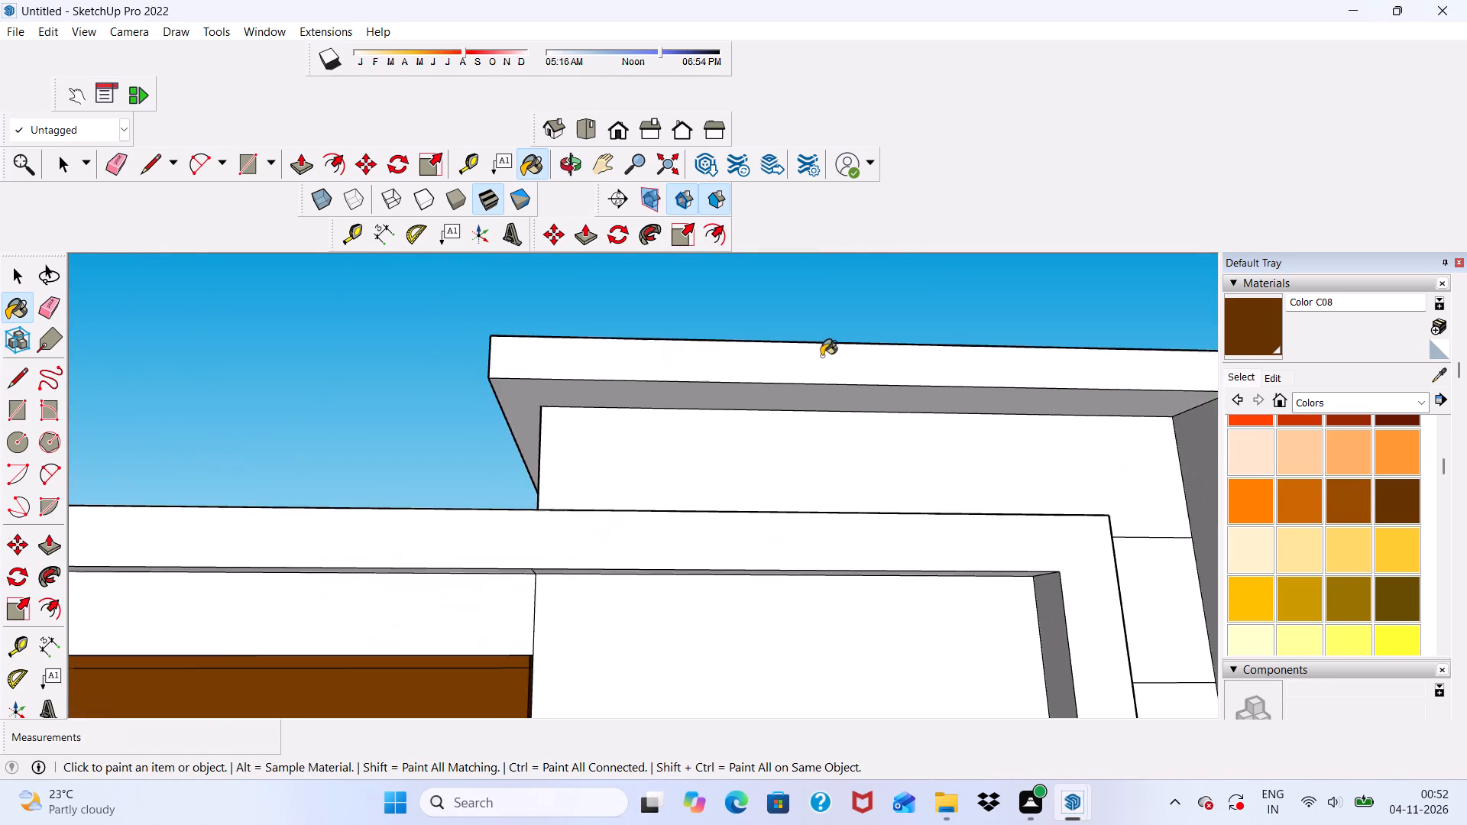
{"action": "scroll", "coordinate": [821, 356], "scroll_direction": "up", "scroll_amount": 4}
{"action": "left_click", "coordinate": [796, 378]}
{"action": "scroll", "coordinate": [776, 410], "scroll_direction": "up", "scroll_amount": 4}
{"action": "left_click_drag", "start_coordinate": [775, 411], "coordinate": [782, 409]}
{"action": "scroll", "coordinate": [760, 390], "scroll_direction": "down", "scroll_amount": 4}
Paint the roof border's free end face and the inner side face of its full-height vertical band Color C08.
{"action": "middle_click_drag", "start_coordinate": [767, 443], "coordinate": [1065, 487]}
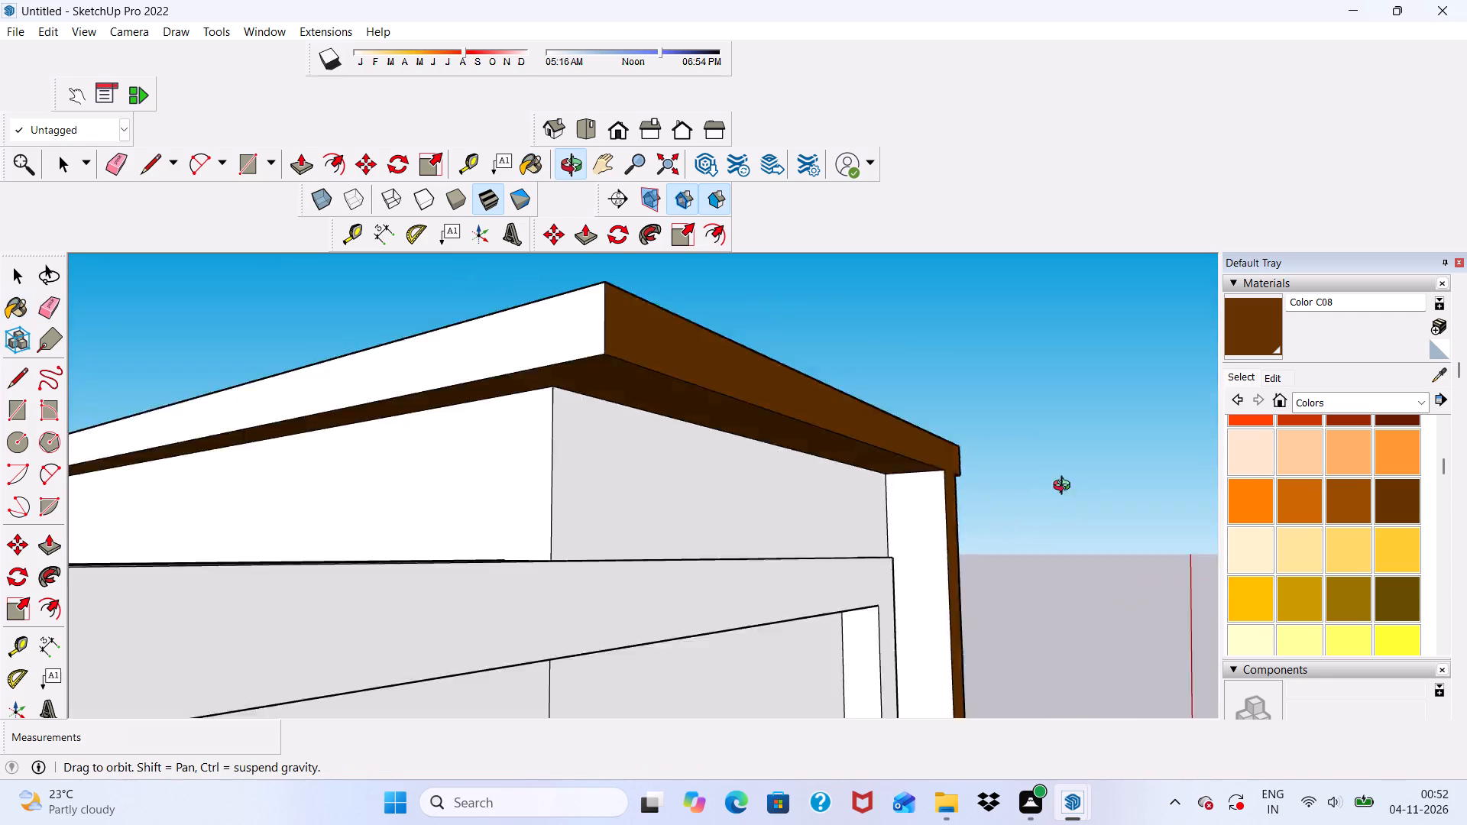
{"action": "middle_click_drag", "start_coordinate": [1065, 487], "coordinate": [1082, 520]}
{"action": "scroll", "coordinate": [578, 349], "scroll_direction": "up", "scroll_amount": 1}
{"action": "left_click", "coordinate": [571, 371]}
{"action": "middle_click_drag", "start_coordinate": [572, 391], "coordinate": [569, 273]}
{"action": "scroll", "coordinate": [602, 374], "scroll_direction": "up", "scroll_amount": 1}
{"action": "scroll", "coordinate": [587, 339], "scroll_direction": "down", "scroll_amount": 6}
{"action": "scroll", "coordinate": [673, 490], "scroll_direction": "up", "scroll_amount": 6}
{"action": "scroll", "coordinate": [715, 470], "scroll_direction": "down", "scroll_amount": 8}
{"action": "scroll", "coordinate": [687, 571], "scroll_direction": "up", "scroll_amount": 1}
{"action": "left_click", "coordinate": [795, 575]}
{"action": "scroll", "coordinate": [689, 440], "scroll_direction": "down", "scroll_amount": 5}
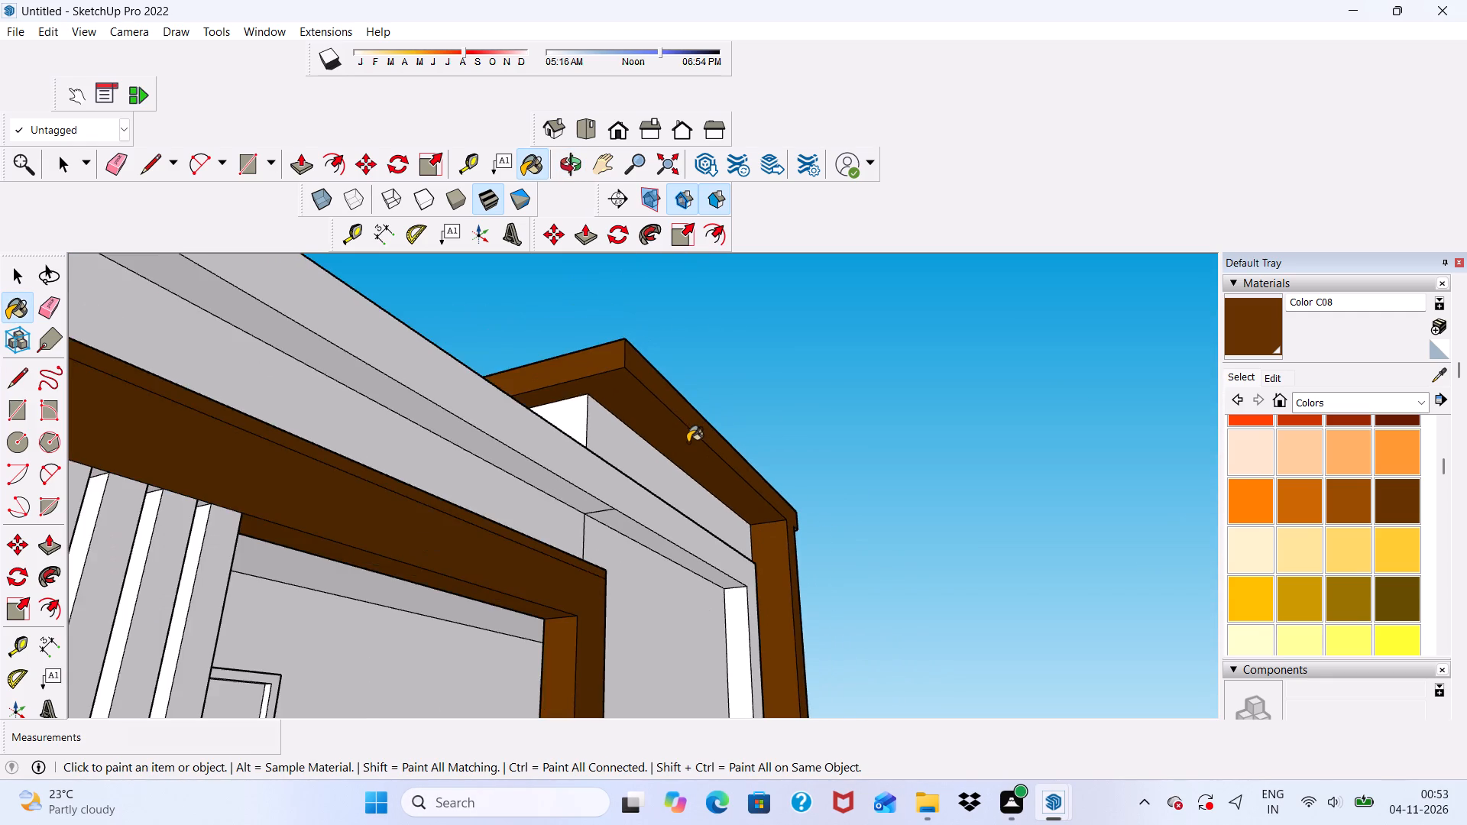
Paint the vertical band's outer side face and the side roof edge's fascia and underside Color C08.
{"action": "middle_click_drag", "start_coordinate": [688, 442], "coordinate": [680, 470]}
{"action": "scroll", "coordinate": [500, 431], "scroll_direction": "down", "scroll_amount": 4}
{"action": "middle_click_drag", "start_coordinate": [554, 451], "coordinate": [12, 462]}
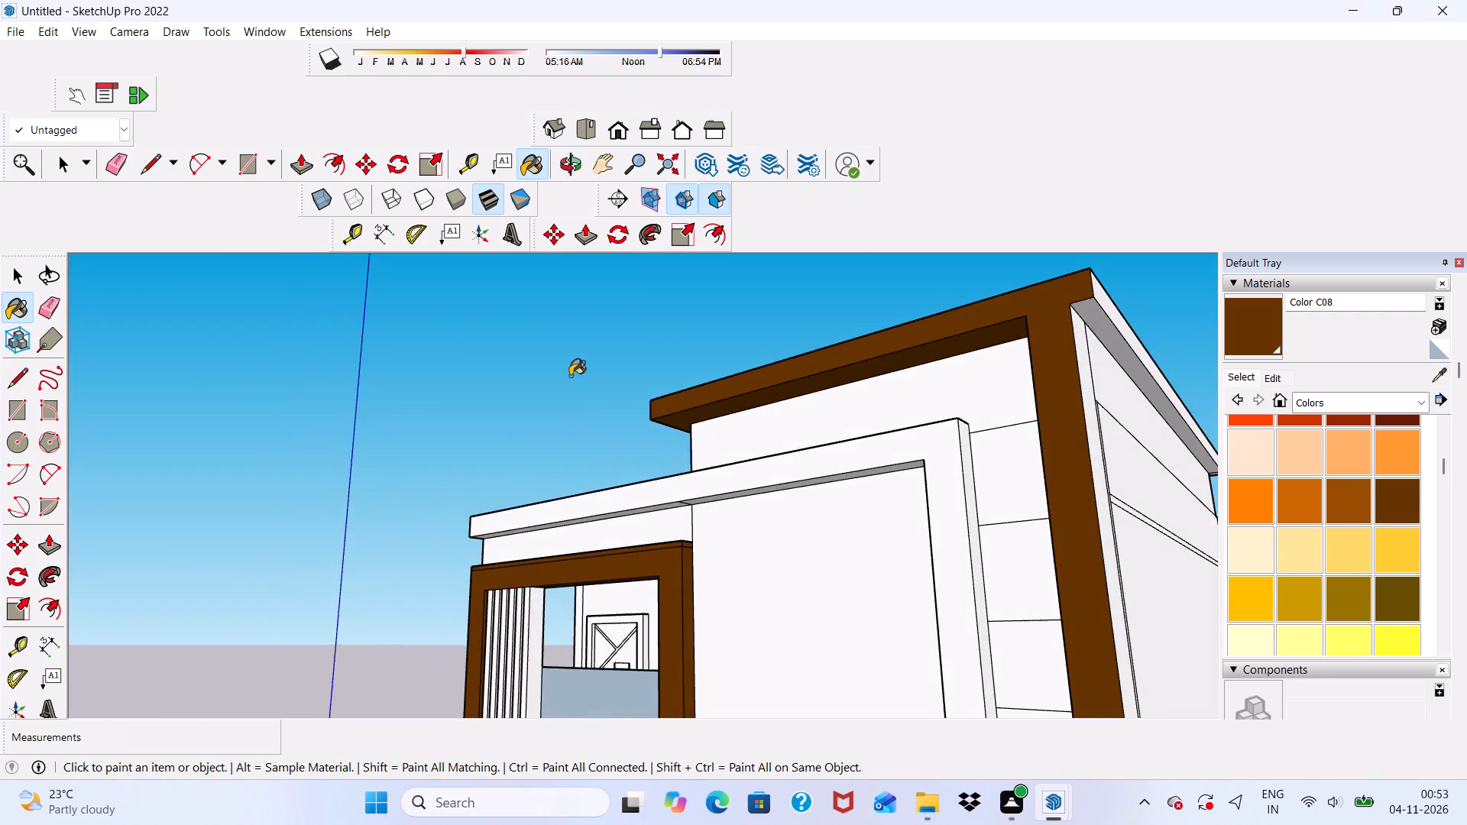
{"action": "scroll", "coordinate": [661, 337], "scroll_direction": "down", "scroll_amount": 5}
{"action": "scroll", "coordinate": [996, 377], "scroll_direction": "up", "scroll_amount": 6}
{"action": "scroll", "coordinate": [984, 348], "scroll_direction": "down", "scroll_amount": 1}
{"action": "scroll", "coordinate": [765, 415], "scroll_direction": "up", "scroll_amount": 5}
{"action": "left_click", "coordinate": [801, 377]}
{"action": "scroll", "coordinate": [794, 381], "scroll_direction": "down", "scroll_amount": 4}
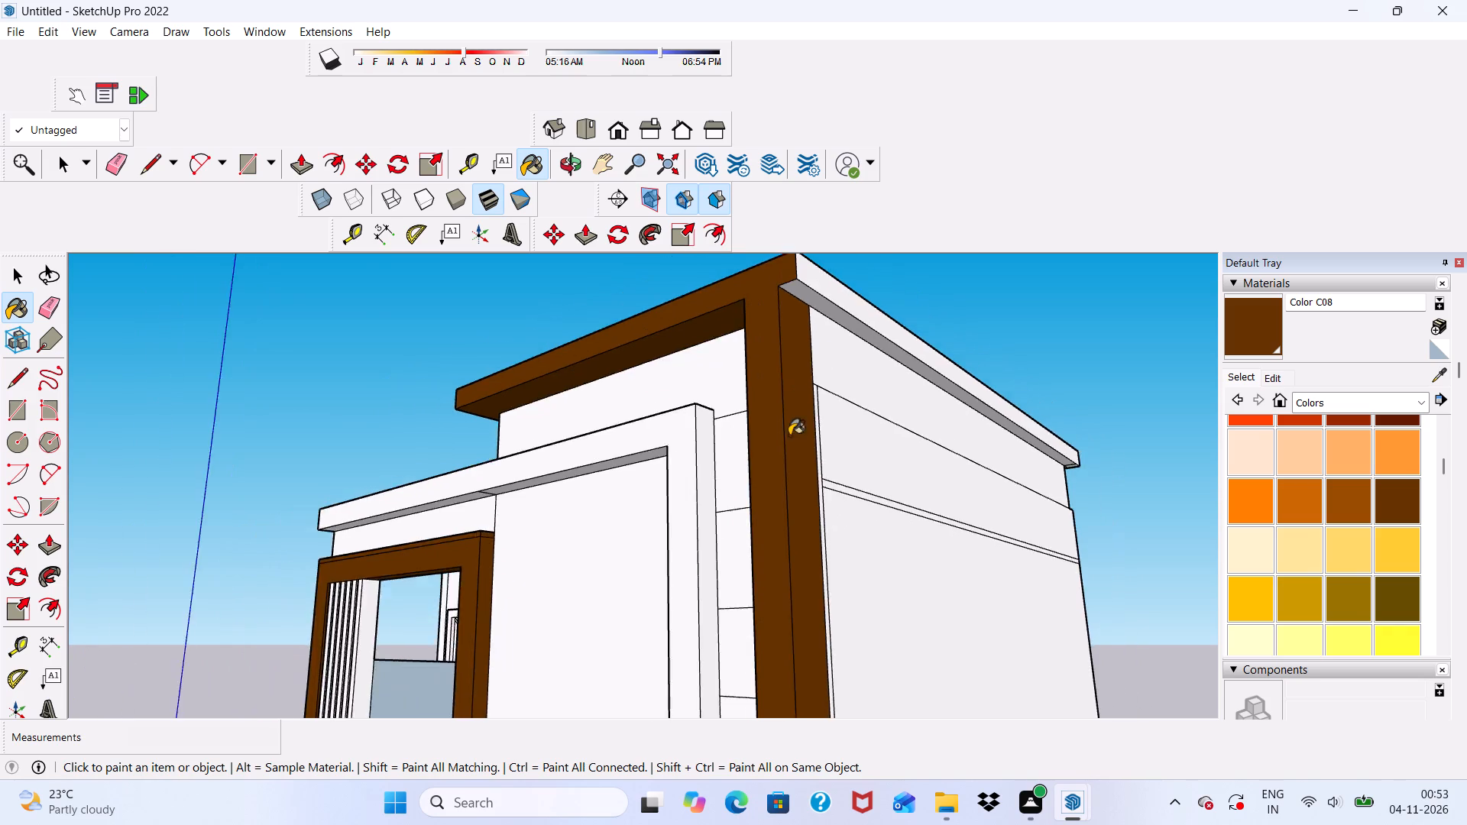
{"action": "scroll", "coordinate": [789, 435], "scroll_direction": "down", "scroll_amount": 1}
{"action": "scroll", "coordinate": [845, 284], "scroll_direction": "up", "scroll_amount": 3}
{"action": "left_click", "coordinate": [804, 314]}
{"action": "left_click", "coordinate": [788, 328]}
{"action": "scroll", "coordinate": [698, 325], "scroll_direction": "down", "scroll_amount": 3}
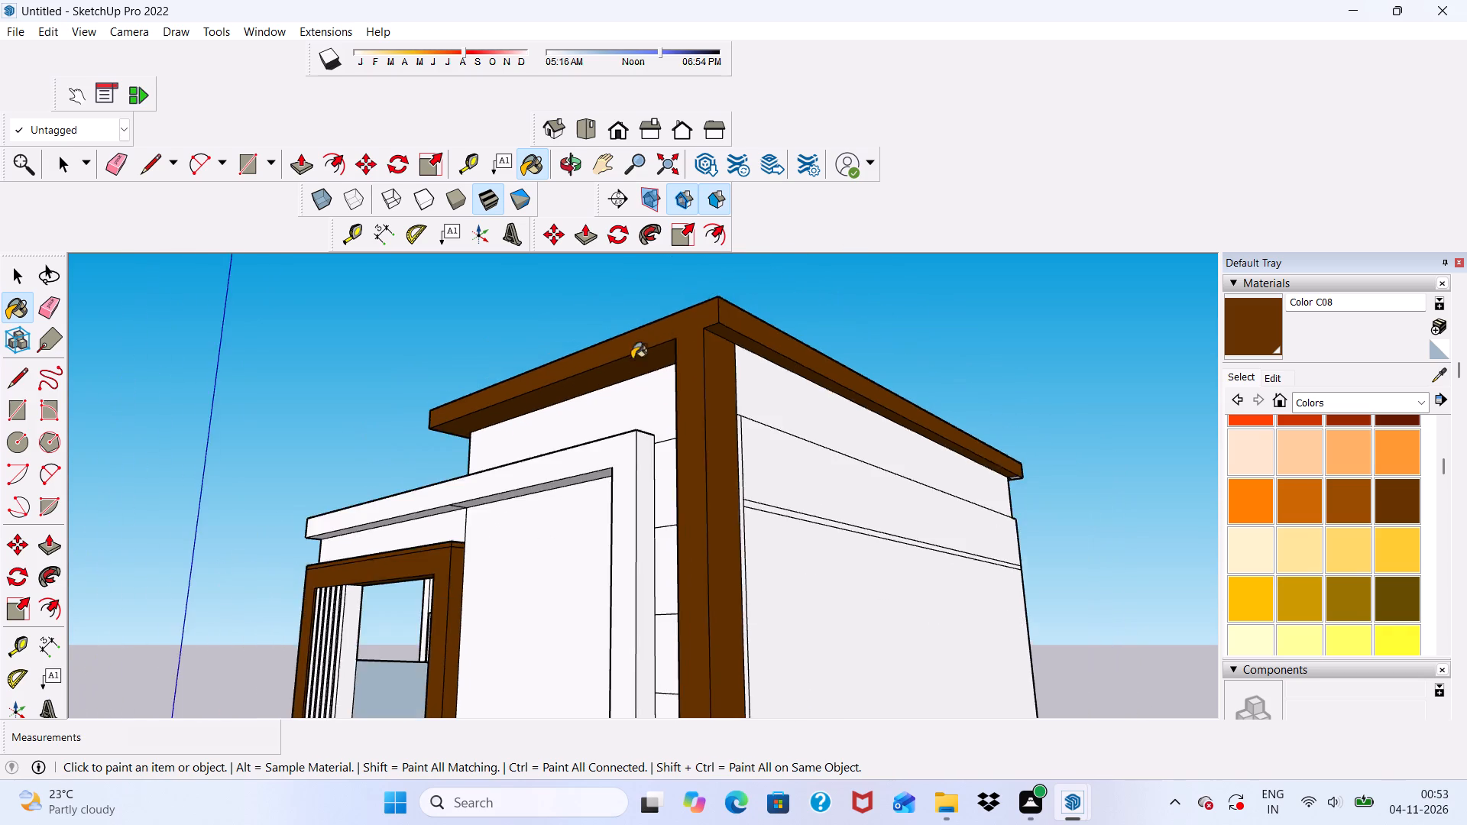
Paint the front face of the white border framing the upper floors with Formica Graystone from the Synthetic Surfaces materials.
{"action": "scroll", "coordinate": [632, 359], "scroll_direction": "down", "scroll_amount": 11}
{"action": "scroll", "coordinate": [711, 396], "scroll_direction": "up", "scroll_amount": 1}
{"action": "middle_click_drag", "start_coordinate": [711, 396], "coordinate": [936, 404]}
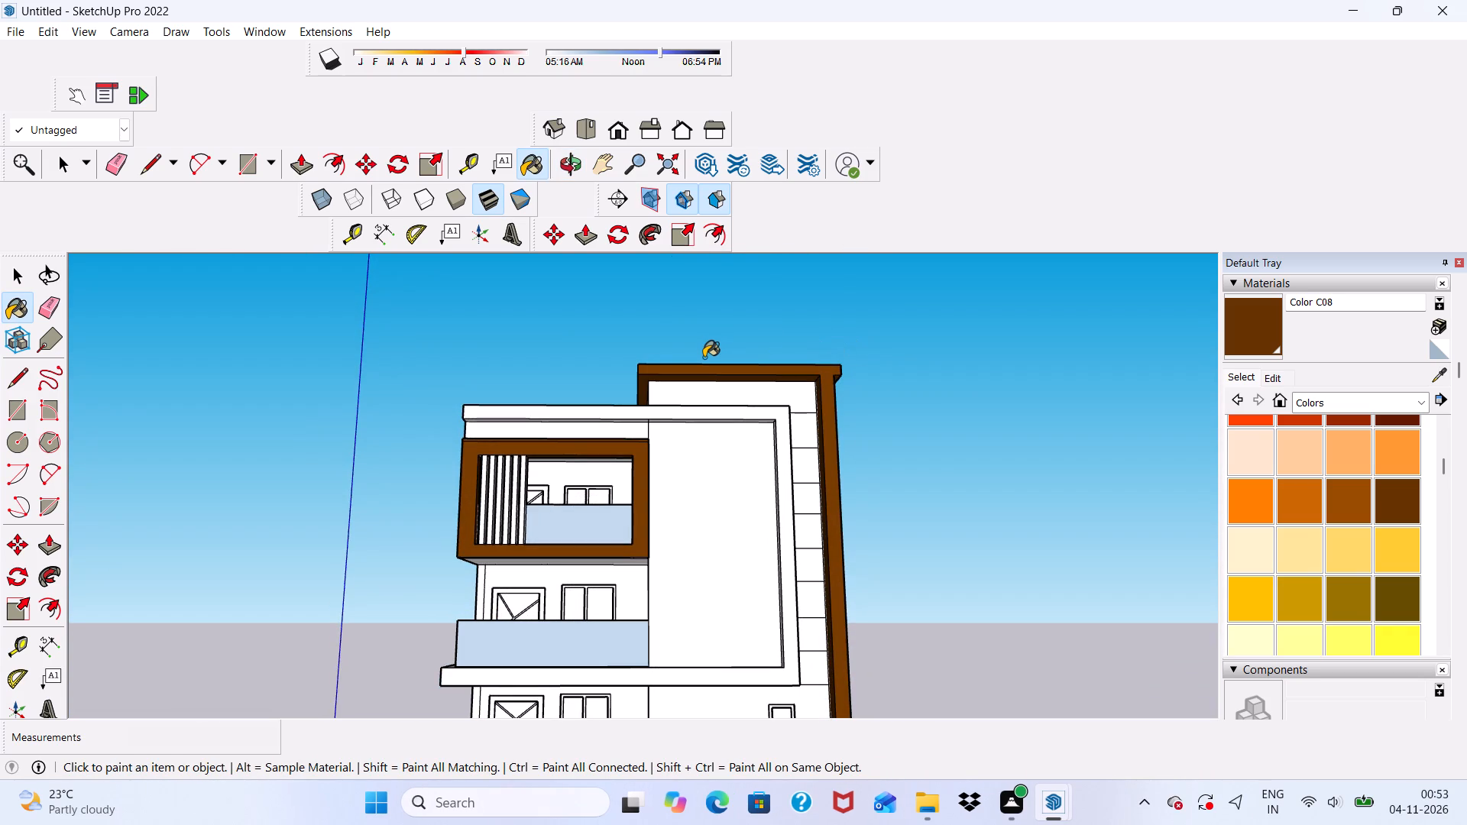
{"action": "scroll", "coordinate": [729, 432], "scroll_direction": "up", "scroll_amount": 4}
{"action": "scroll", "coordinate": [705, 373], "scroll_direction": "down", "scroll_amount": 5}
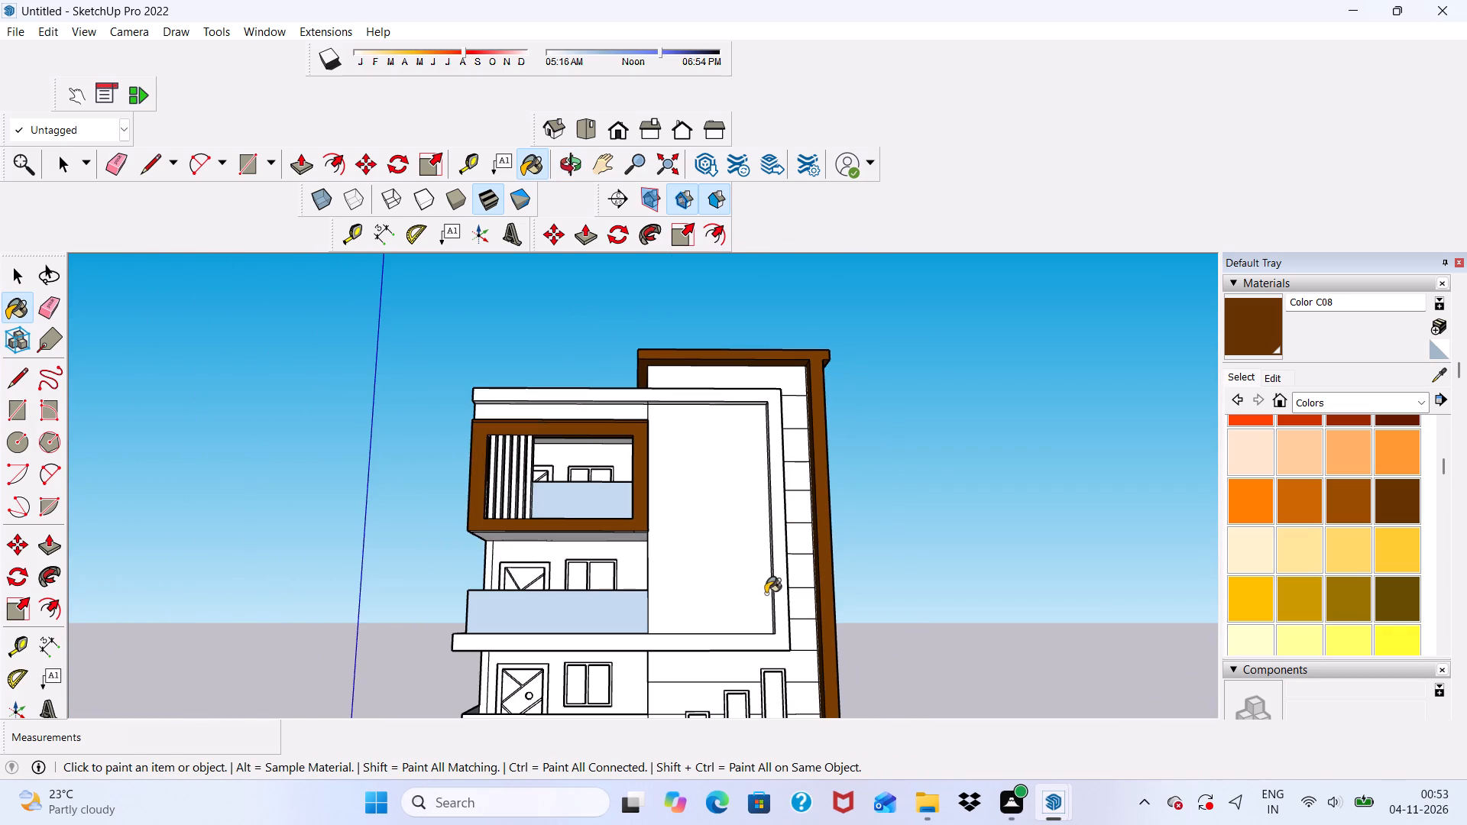
{"action": "scroll", "coordinate": [751, 422], "scroll_direction": "down", "scroll_amount": 3}
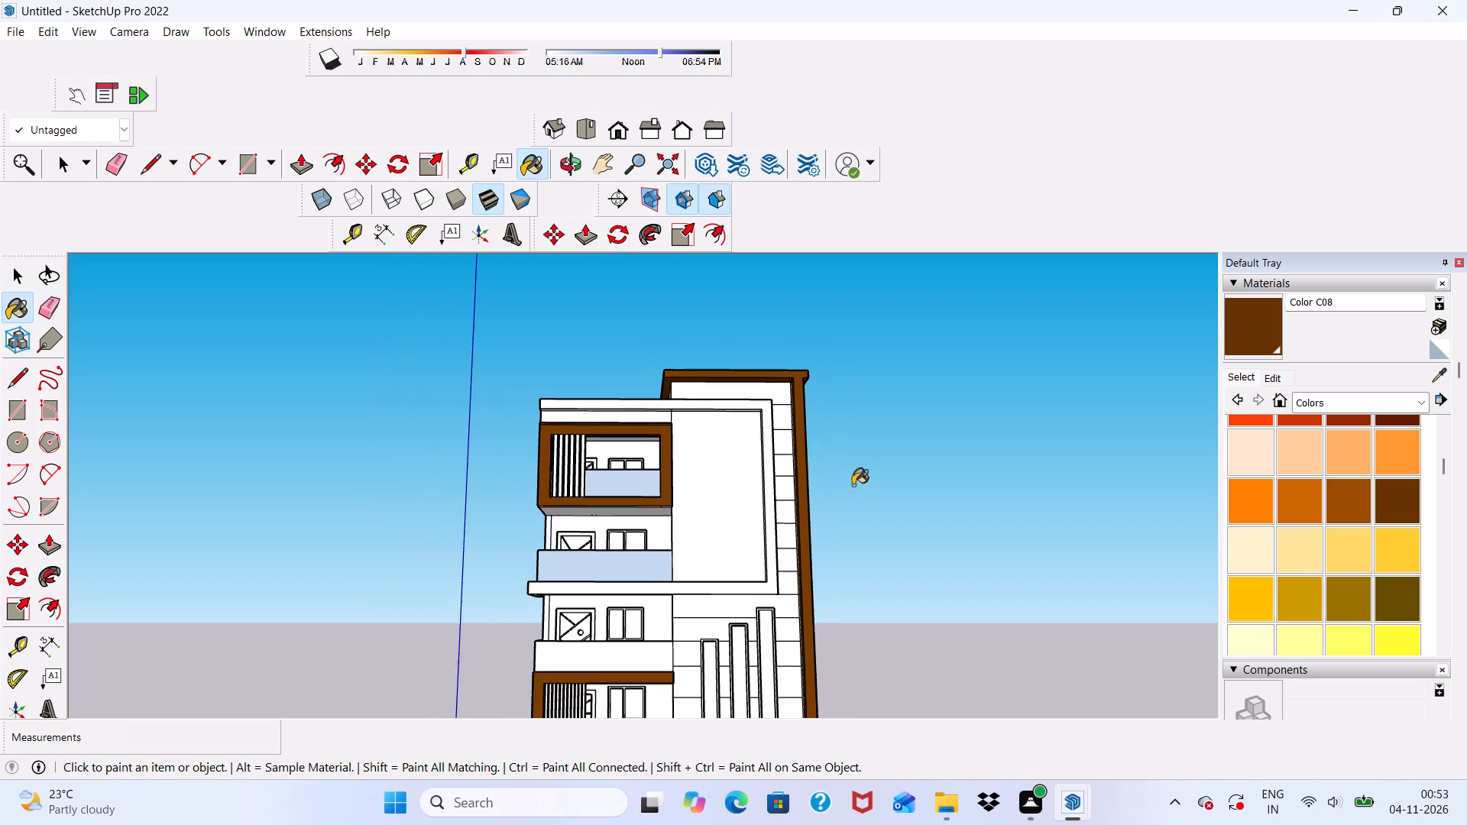
{"action": "scroll", "coordinate": [853, 485], "scroll_direction": "down", "scroll_amount": 1}
{"action": "scroll", "coordinate": [619, 452], "scroll_direction": "down", "scroll_amount": 5}
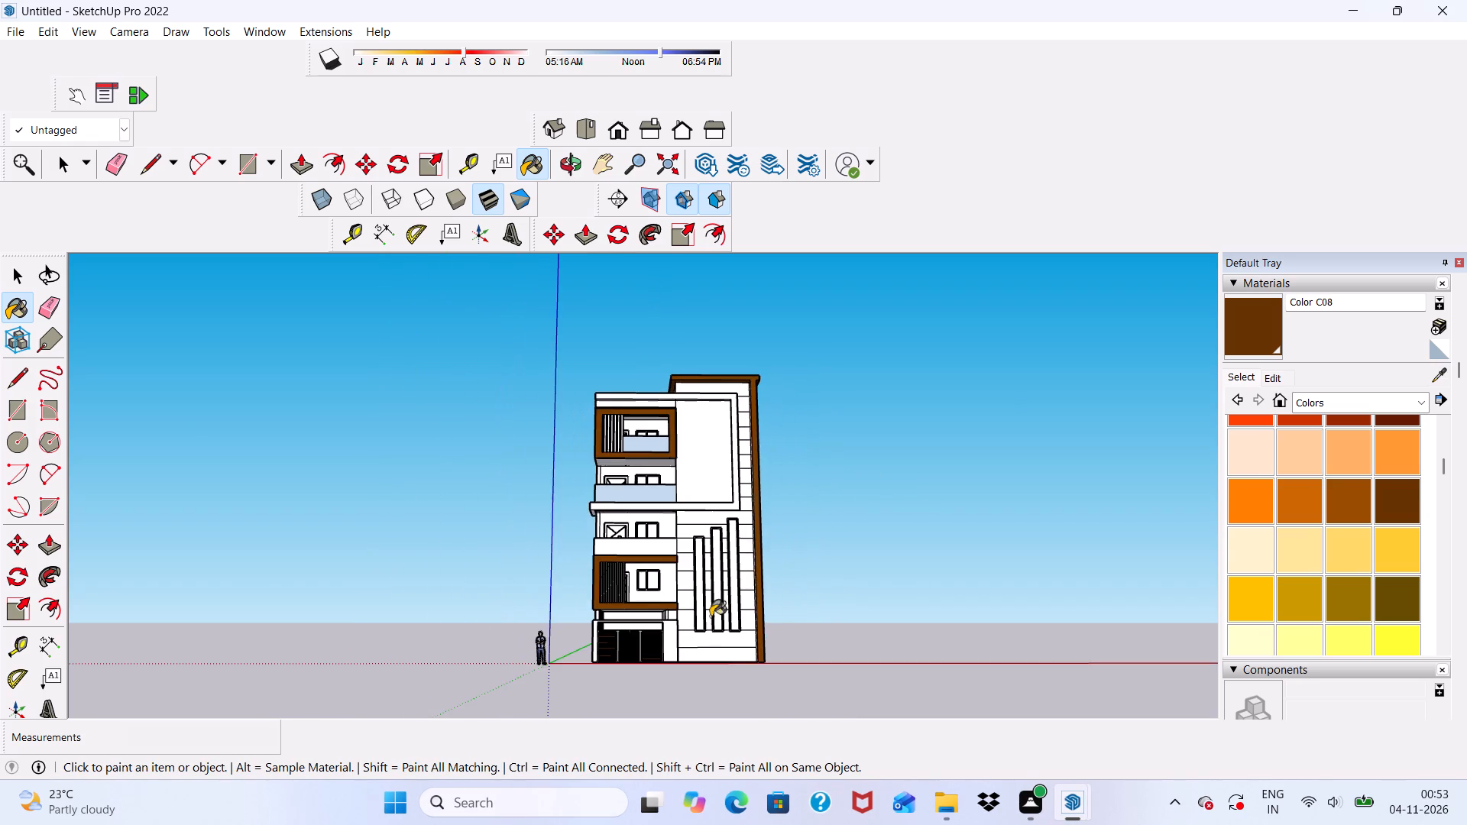
{"action": "middle_click_drag", "start_coordinate": [713, 638], "coordinate": [714, 654]}
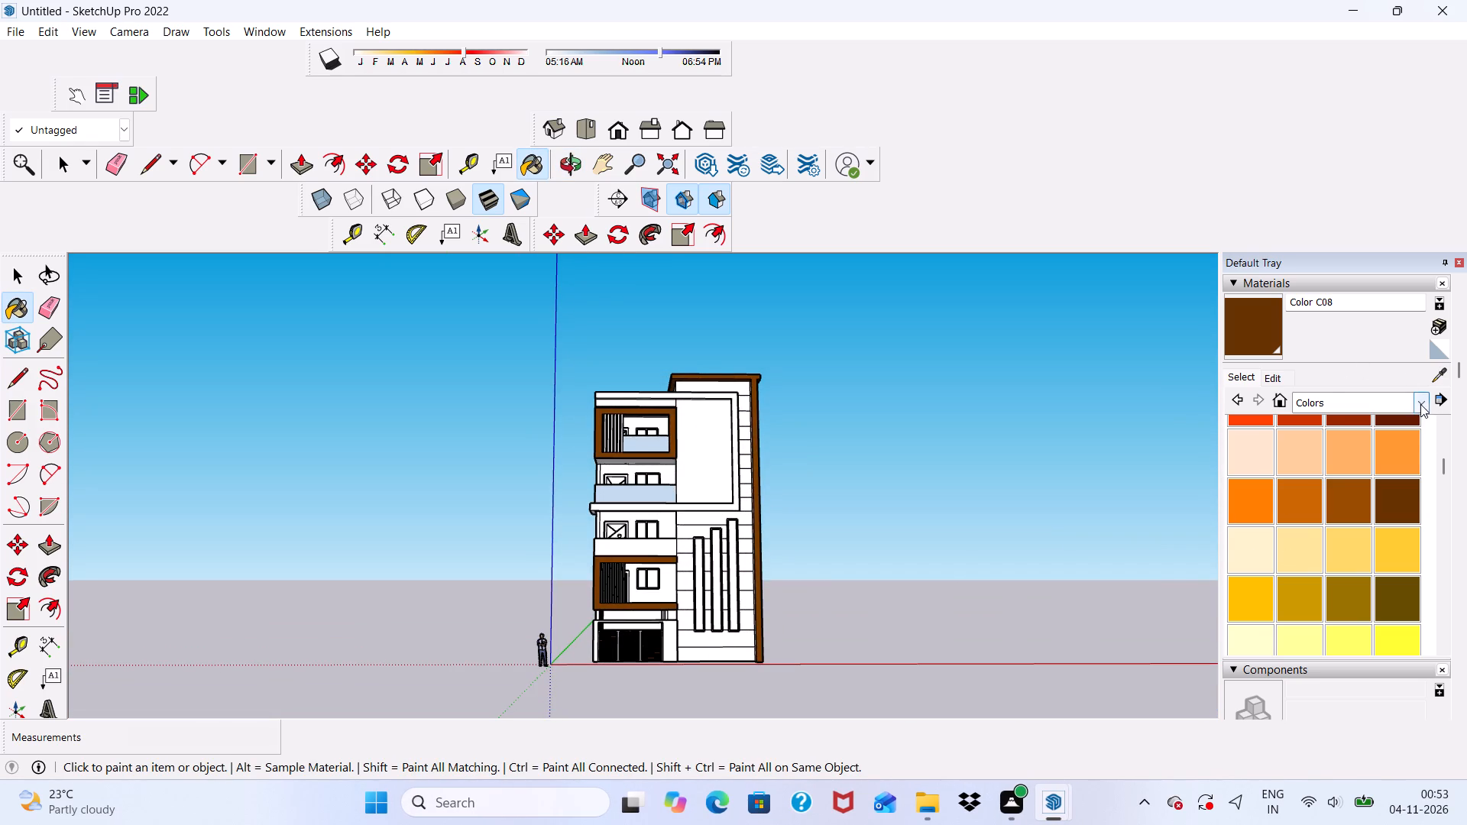
{"action": "left_click", "coordinate": [1420, 404]}
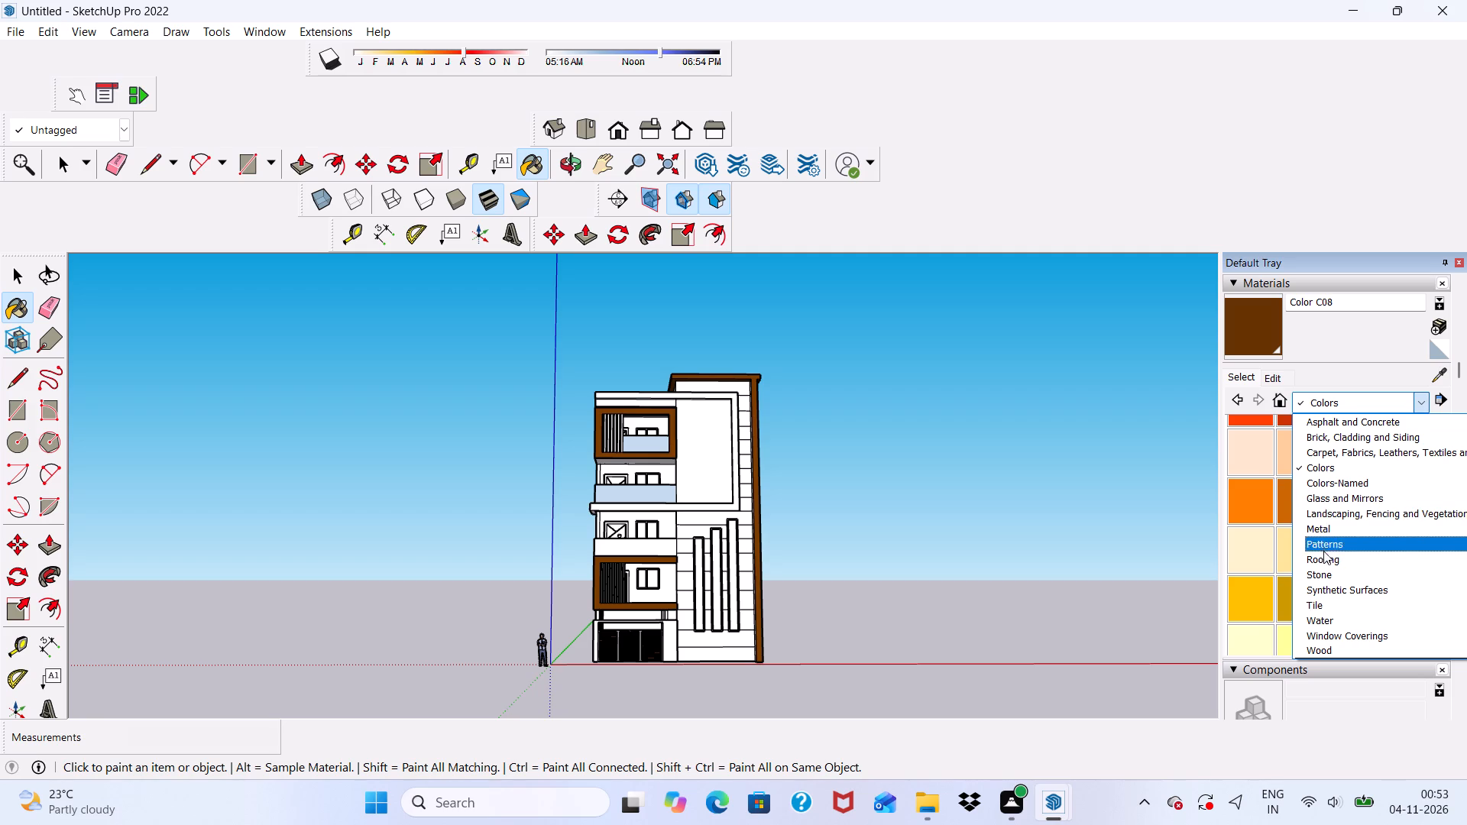
{"action": "left_click", "coordinate": [1331, 586]}
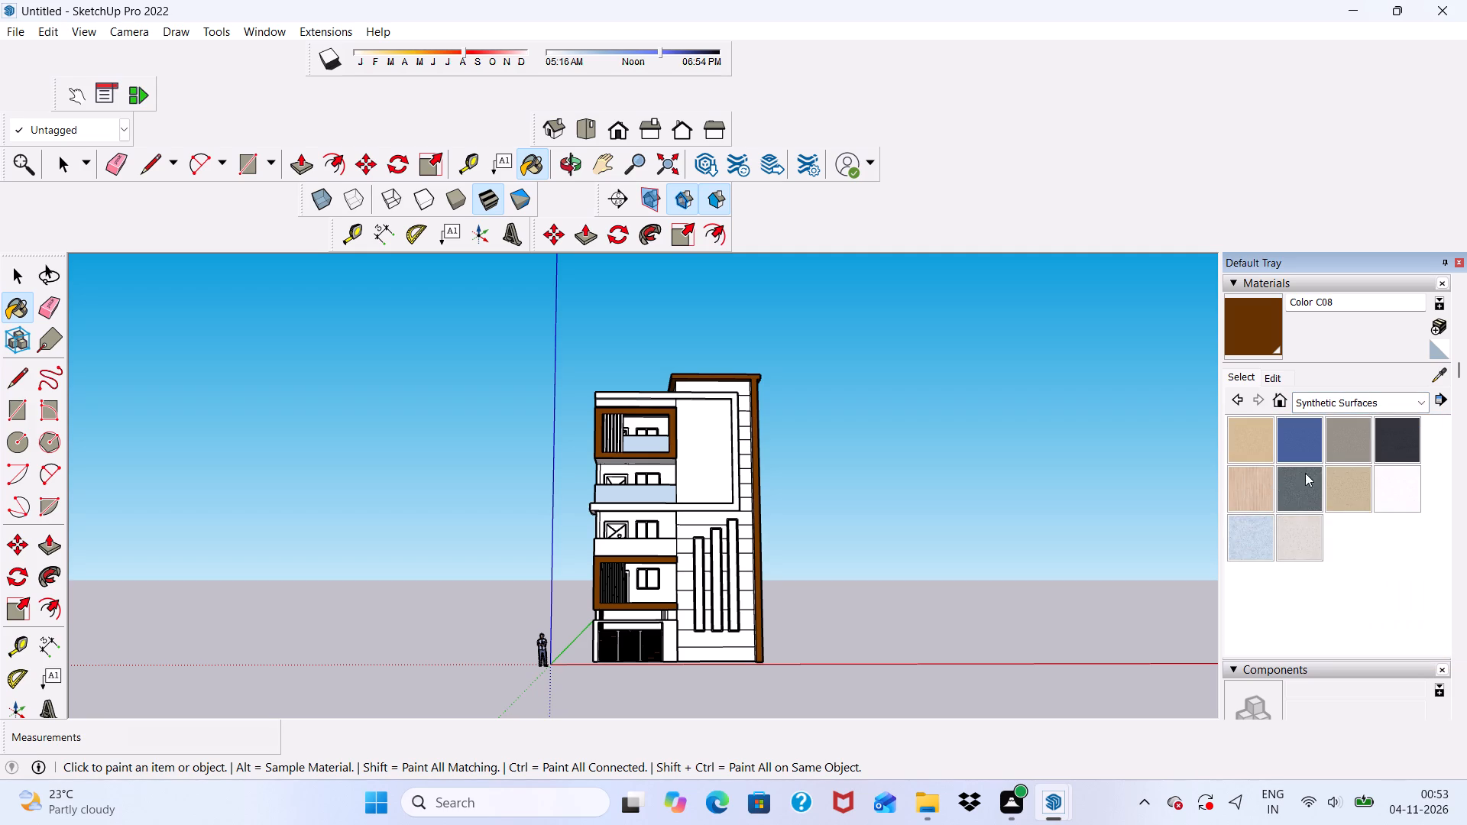
{"action": "left_click", "coordinate": [1349, 437]}
{"action": "scroll", "coordinate": [620, 448], "scroll_direction": "up", "scroll_amount": 12}
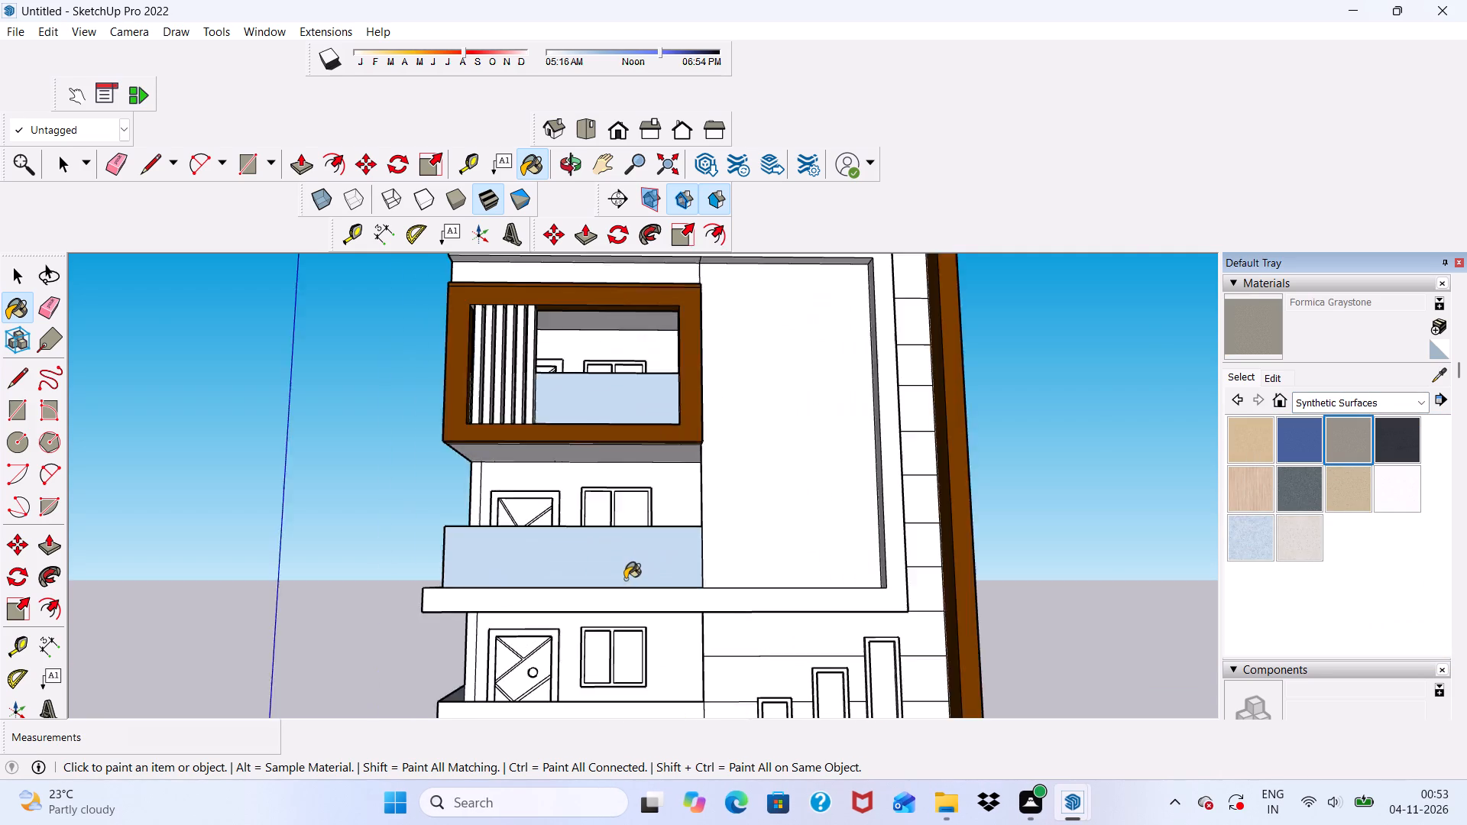
{"action": "scroll", "coordinate": [625, 579], "scroll_direction": "up", "scroll_amount": 4}
{"action": "left_click", "coordinate": [617, 604]}
{"action": "scroll", "coordinate": [702, 572], "scroll_direction": "down", "scroll_amount": 1}
Paint the upper face and the underside of the upper-floor border's lower beam Formica Graystone.
{"action": "middle_click_drag", "start_coordinate": [708, 576], "coordinate": [732, 709]}
{"action": "scroll", "coordinate": [799, 625], "scroll_direction": "up", "scroll_amount": 5}
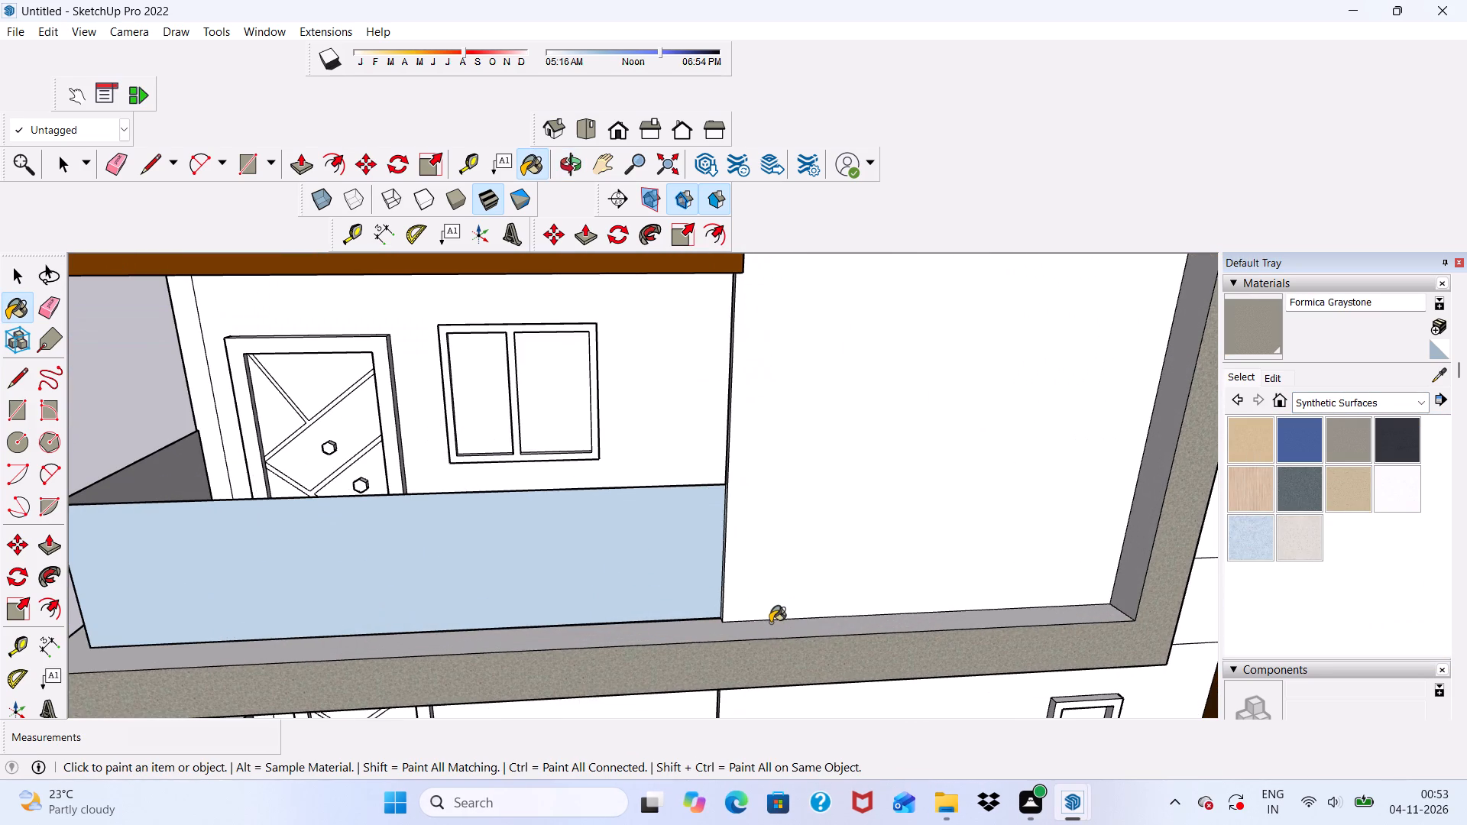
{"action": "left_click", "coordinate": [770, 623]}
{"action": "middle_click_drag", "start_coordinate": [763, 637], "coordinate": [776, 393]}
{"action": "scroll", "coordinate": [744, 511], "scroll_direction": "up", "scroll_amount": 1}
{"action": "left_click", "coordinate": [744, 497]}
{"action": "scroll", "coordinate": [666, 485], "scroll_direction": "down", "scroll_amount": 2}
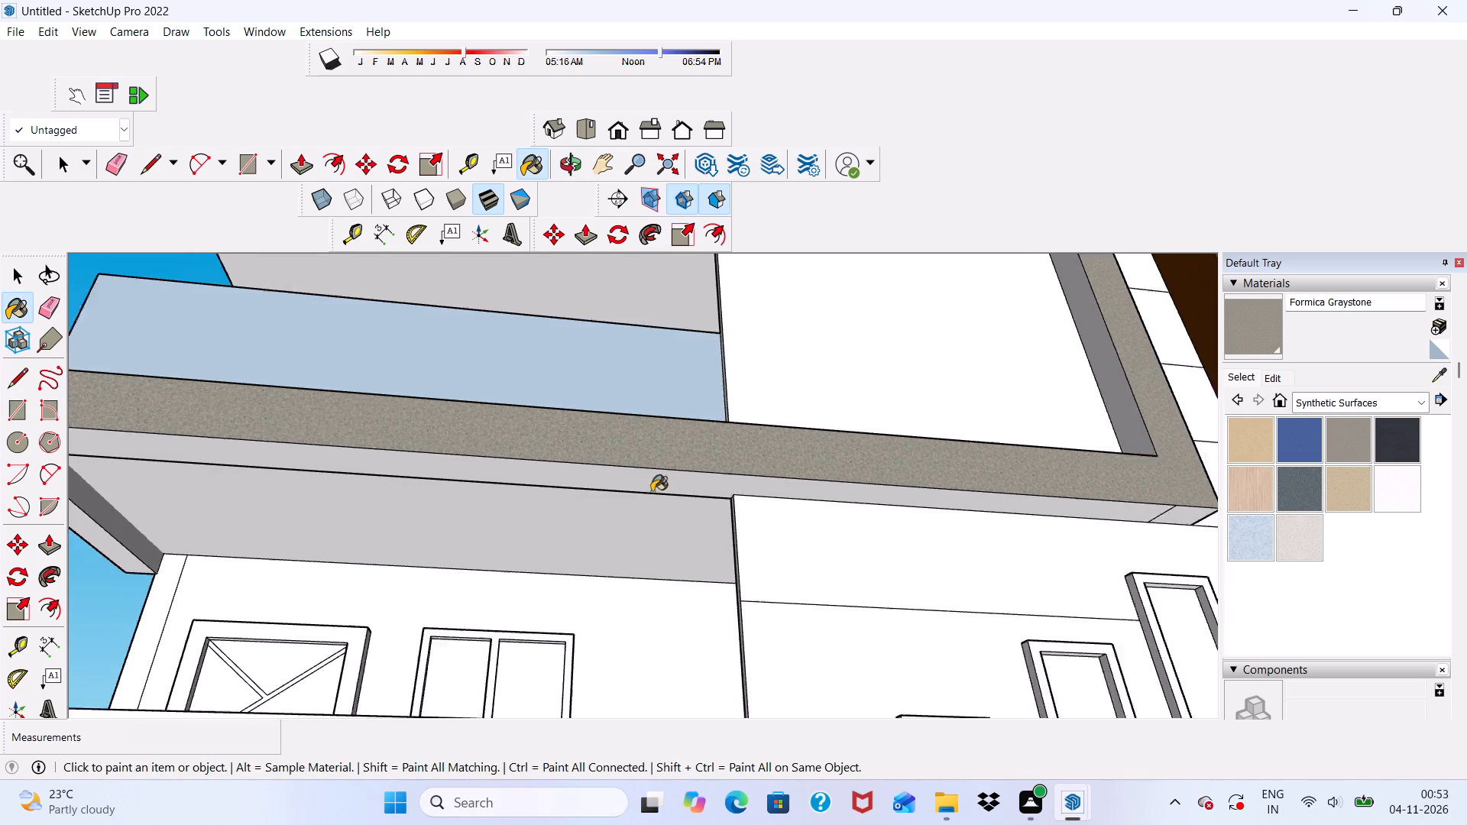
{"action": "scroll", "coordinate": [652, 492], "scroll_direction": "down", "scroll_amount": 3}
{"action": "scroll", "coordinate": [739, 475], "scroll_direction": "up", "scroll_amount": 5}
{"action": "left_click", "coordinate": [741, 499]}
{"action": "scroll", "coordinate": [801, 511], "scroll_direction": "down", "scroll_amount": 3}
{"action": "scroll", "coordinate": [1048, 558], "scroll_direction": "up", "scroll_amount": 4}
{"action": "scroll", "coordinate": [326, 431], "scroll_direction": "down", "scroll_amount": 4}
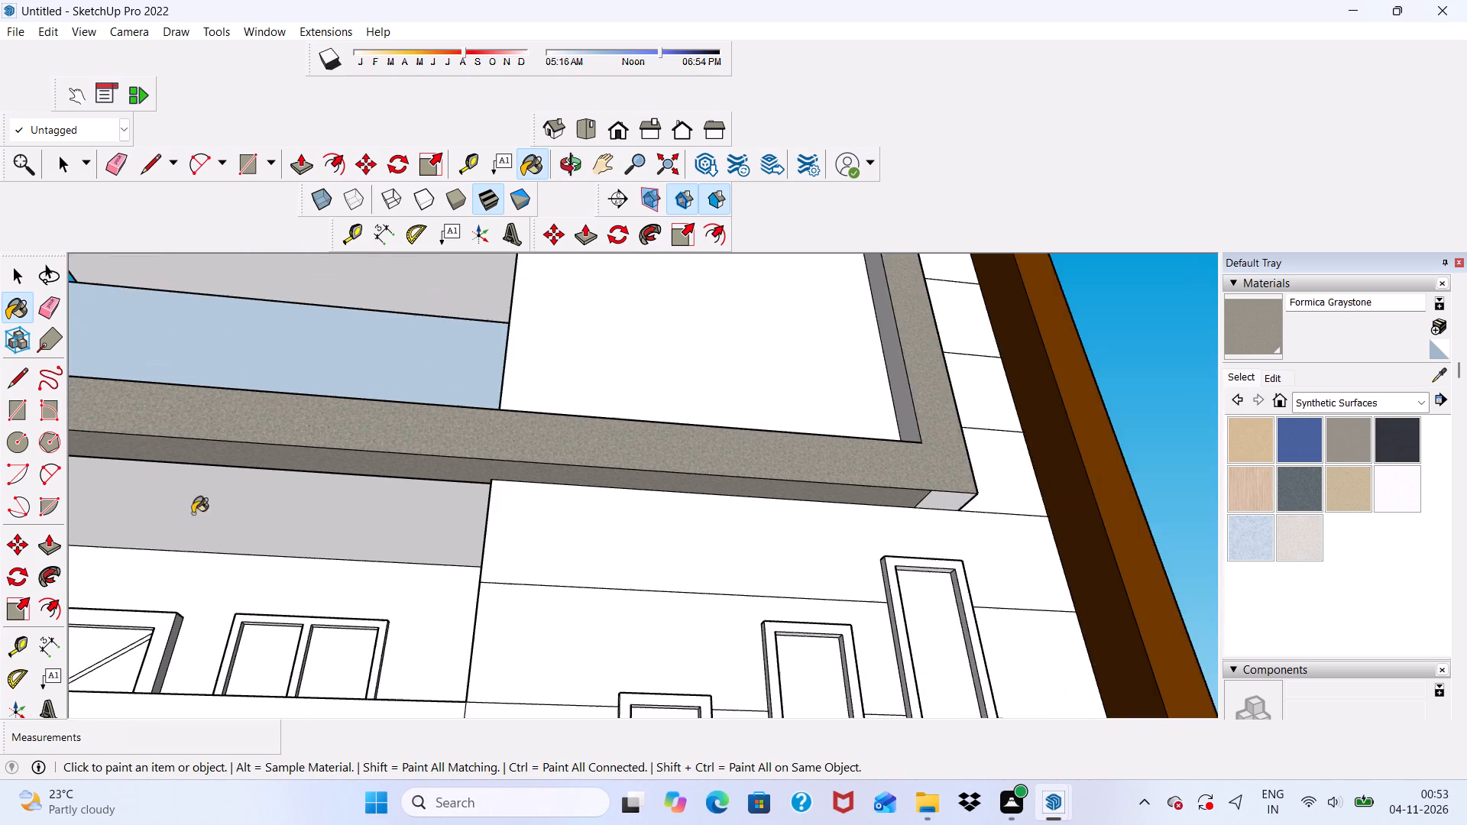
Paint the upper-floor border's underside end piece, the inner side face of its vertical band and the lower beam's free end Formica Graystone.
{"action": "scroll", "coordinate": [193, 513], "scroll_direction": "down", "scroll_amount": 5}
{"action": "scroll", "coordinate": [595, 503], "scroll_direction": "up", "scroll_amount": 5}
{"action": "scroll", "coordinate": [669, 466], "scroll_direction": "down", "scroll_amount": 4}
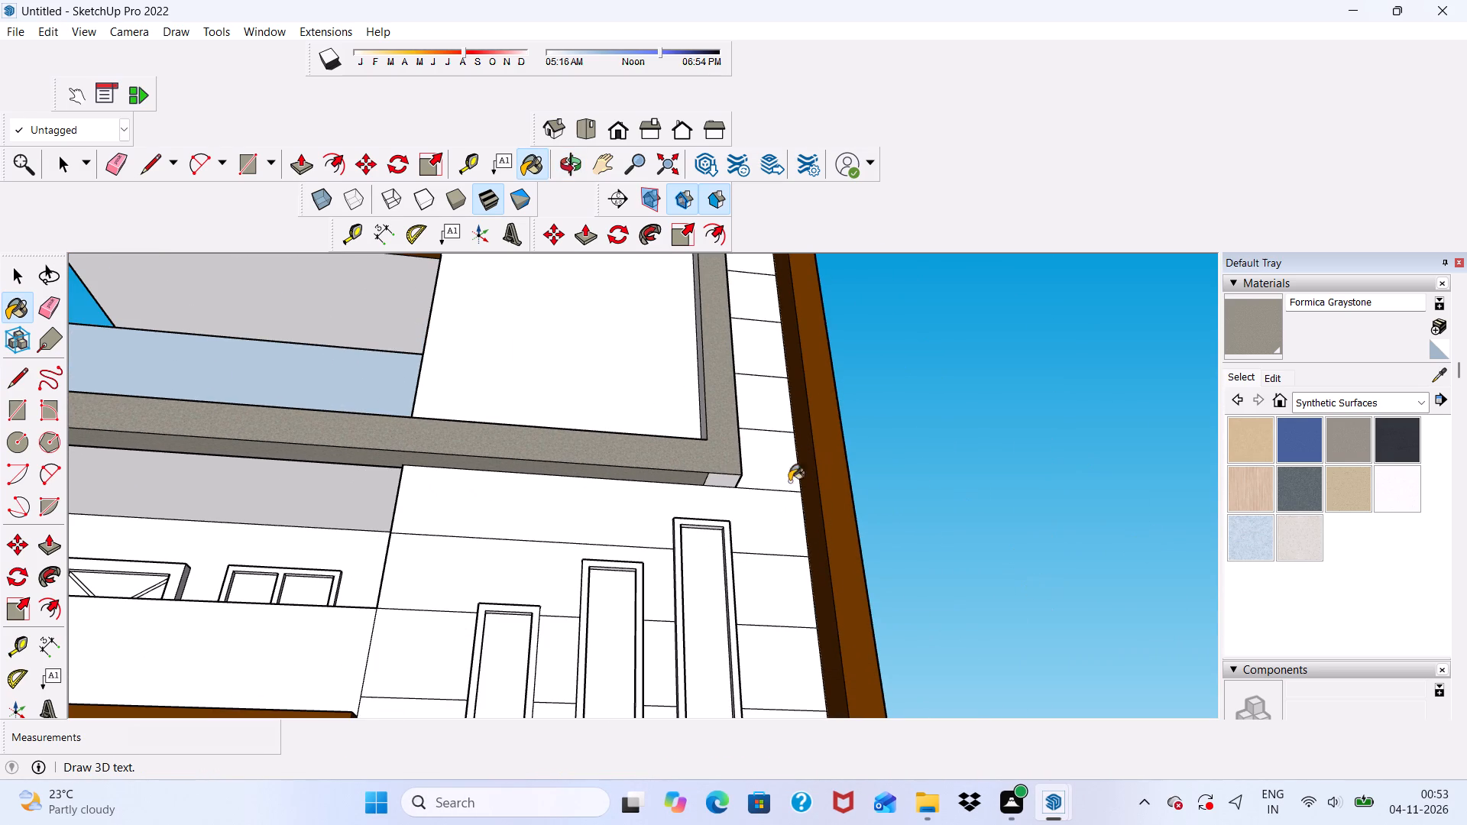
{"action": "left_click", "coordinate": [718, 483]}
{"action": "middle_click_drag", "start_coordinate": [708, 435], "coordinate": [846, 541]}
{"action": "scroll", "coordinate": [846, 541], "scroll_direction": "down", "scroll_amount": 1}
{"action": "scroll", "coordinate": [782, 467], "scroll_direction": "up", "scroll_amount": 1}
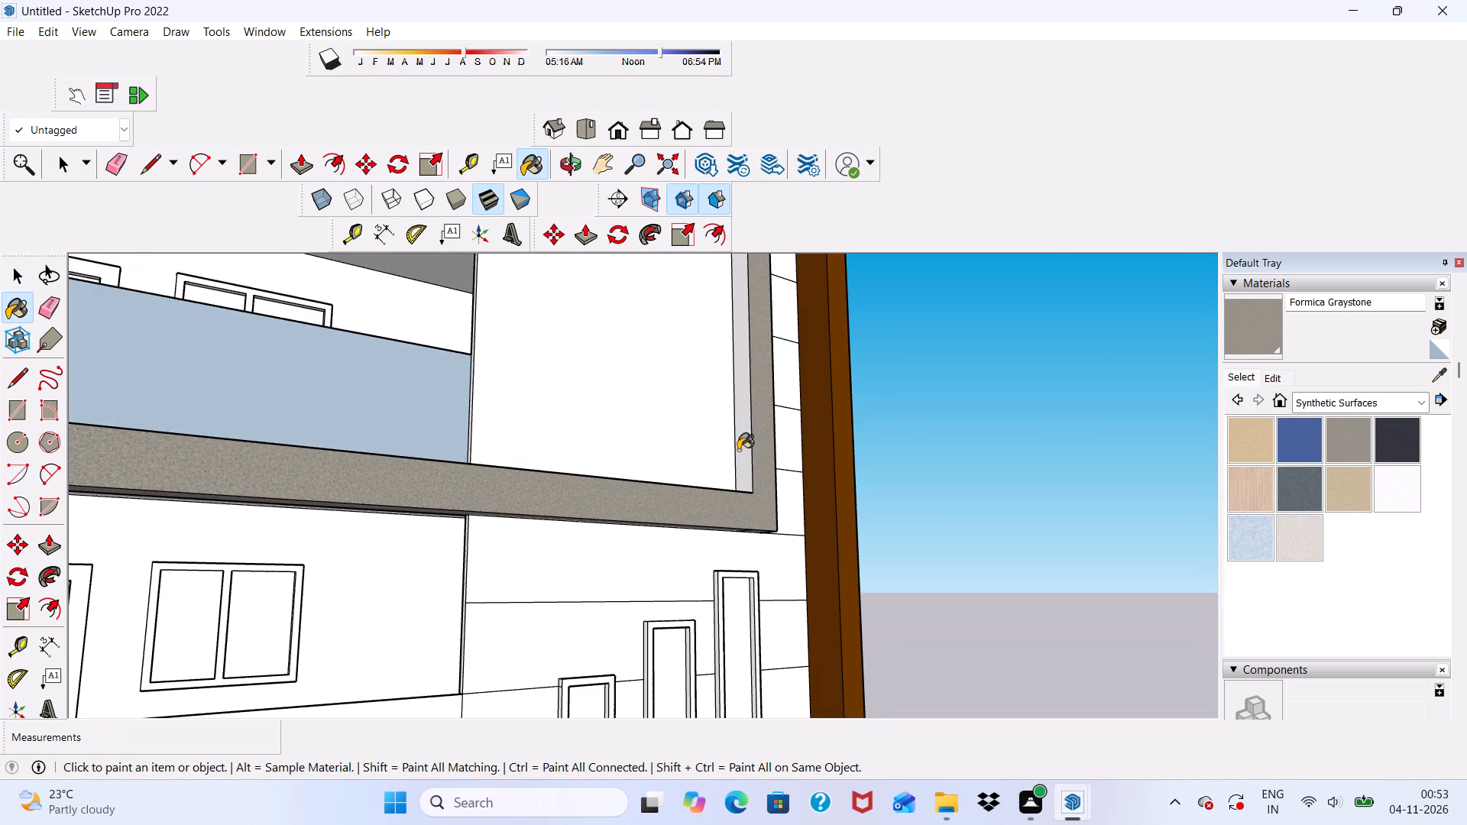
{"action": "left_click", "coordinate": [745, 451]}
{"action": "scroll", "coordinate": [741, 450], "scroll_direction": "down", "scroll_amount": 1}
{"action": "middle_click_drag", "start_coordinate": [743, 462], "coordinate": [654, 677]}
{"action": "scroll", "coordinate": [672, 451], "scroll_direction": "down", "scroll_amount": 8}
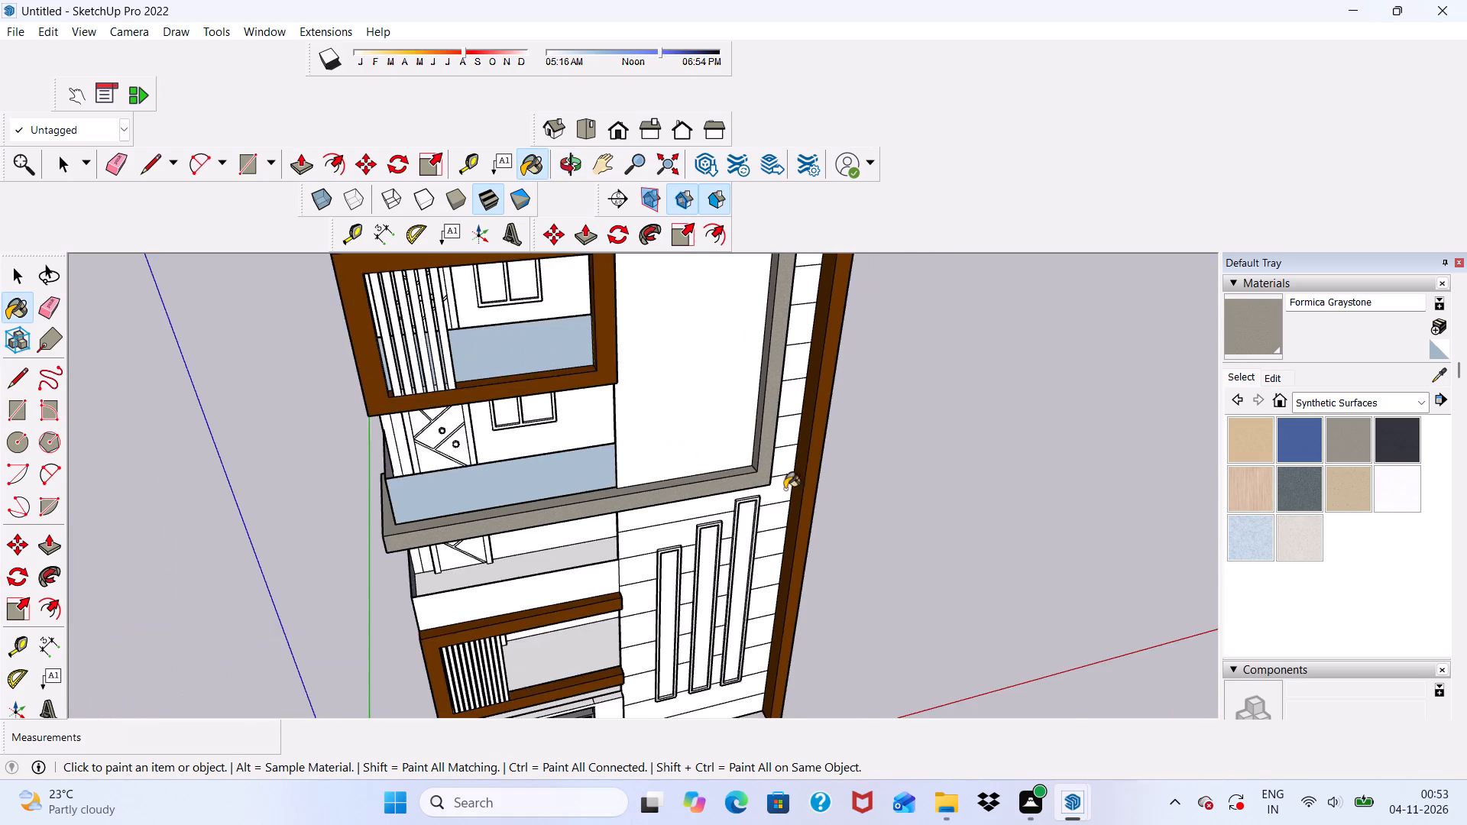
{"action": "middle_click_drag", "start_coordinate": [555, 497], "coordinate": [819, 404]}
{"action": "scroll", "coordinate": [580, 537], "scroll_direction": "up", "scroll_amount": 5}
{"action": "left_click", "coordinate": [592, 507]}
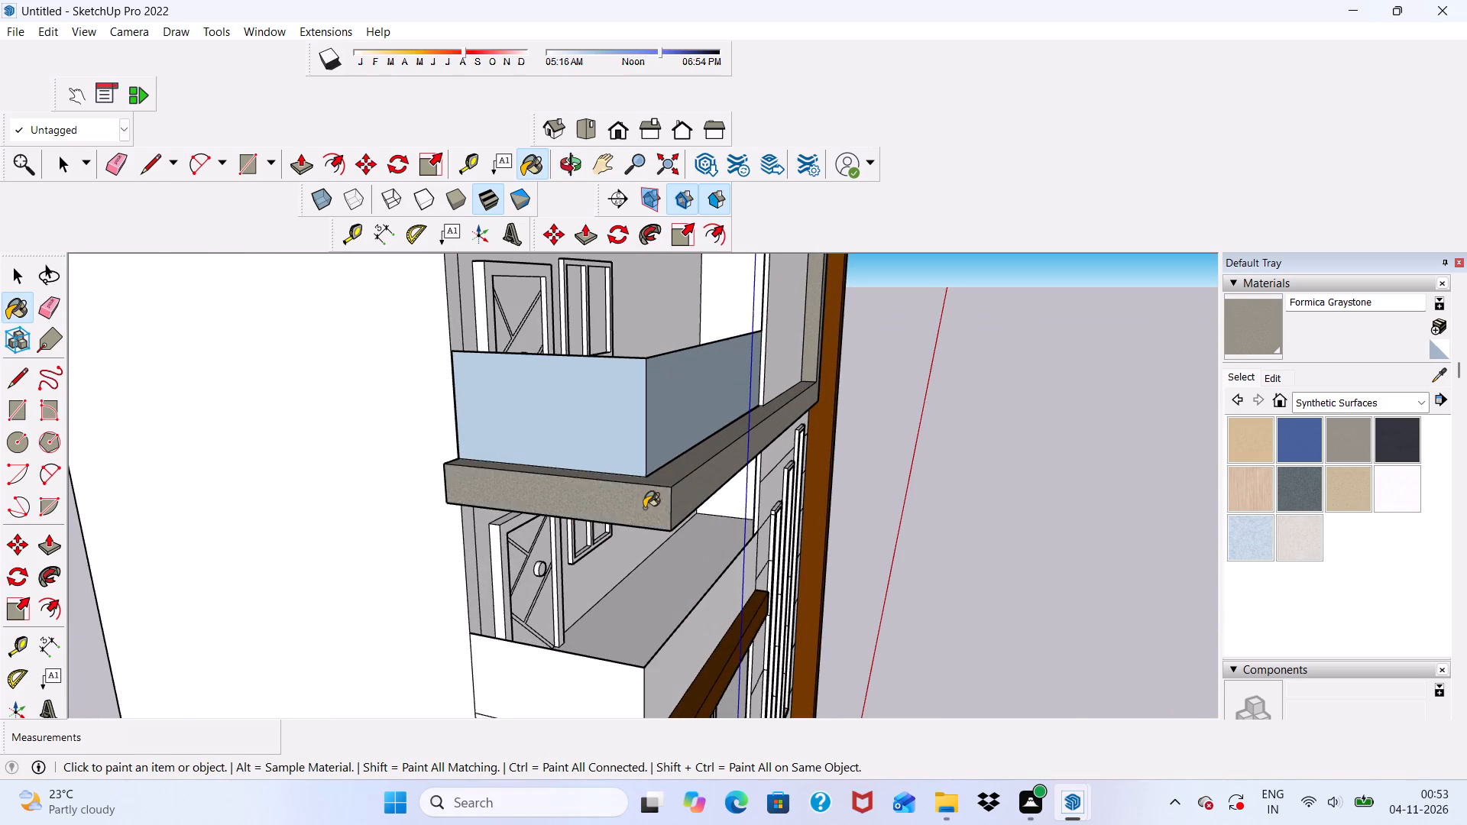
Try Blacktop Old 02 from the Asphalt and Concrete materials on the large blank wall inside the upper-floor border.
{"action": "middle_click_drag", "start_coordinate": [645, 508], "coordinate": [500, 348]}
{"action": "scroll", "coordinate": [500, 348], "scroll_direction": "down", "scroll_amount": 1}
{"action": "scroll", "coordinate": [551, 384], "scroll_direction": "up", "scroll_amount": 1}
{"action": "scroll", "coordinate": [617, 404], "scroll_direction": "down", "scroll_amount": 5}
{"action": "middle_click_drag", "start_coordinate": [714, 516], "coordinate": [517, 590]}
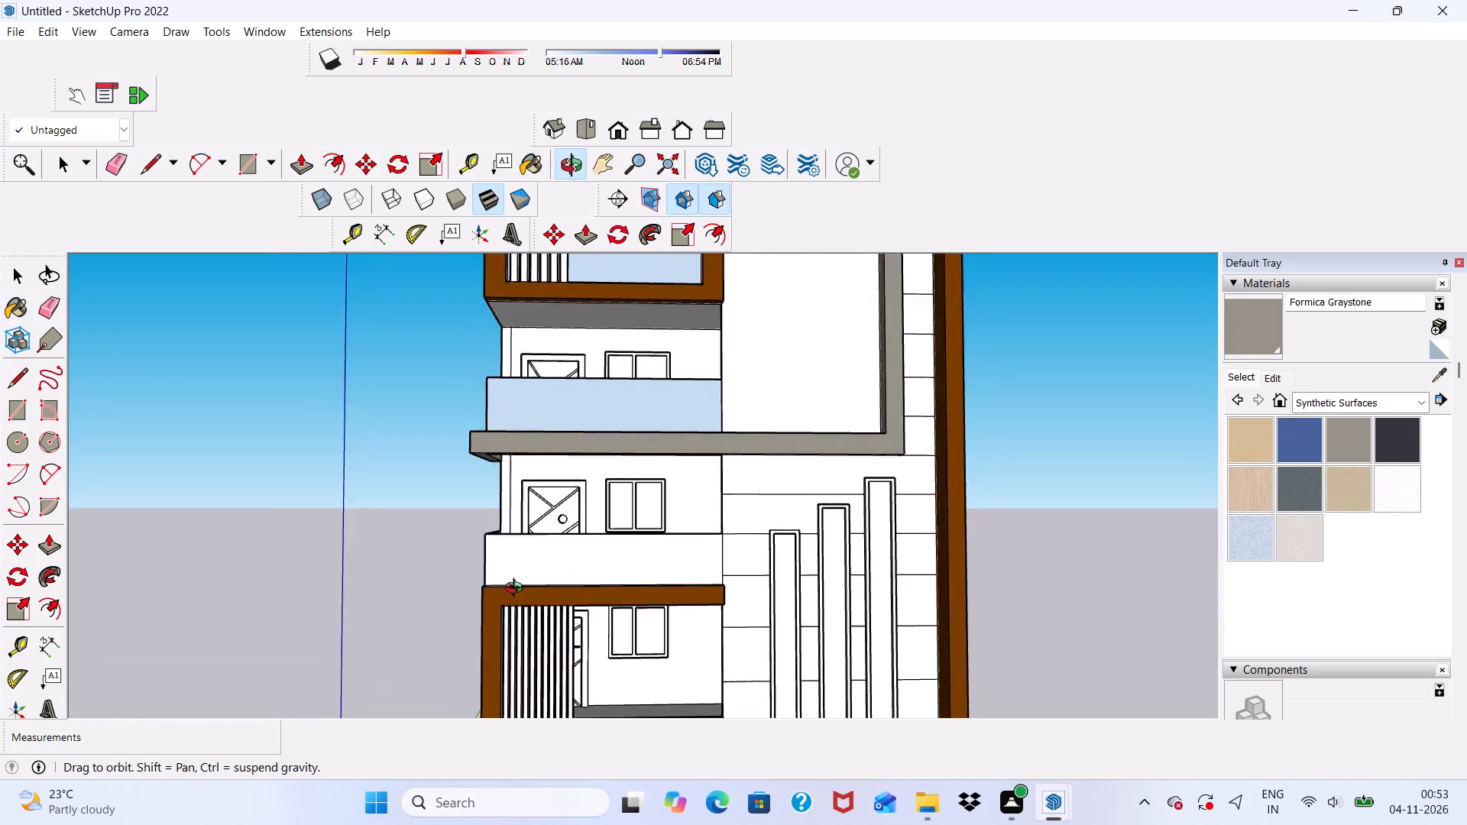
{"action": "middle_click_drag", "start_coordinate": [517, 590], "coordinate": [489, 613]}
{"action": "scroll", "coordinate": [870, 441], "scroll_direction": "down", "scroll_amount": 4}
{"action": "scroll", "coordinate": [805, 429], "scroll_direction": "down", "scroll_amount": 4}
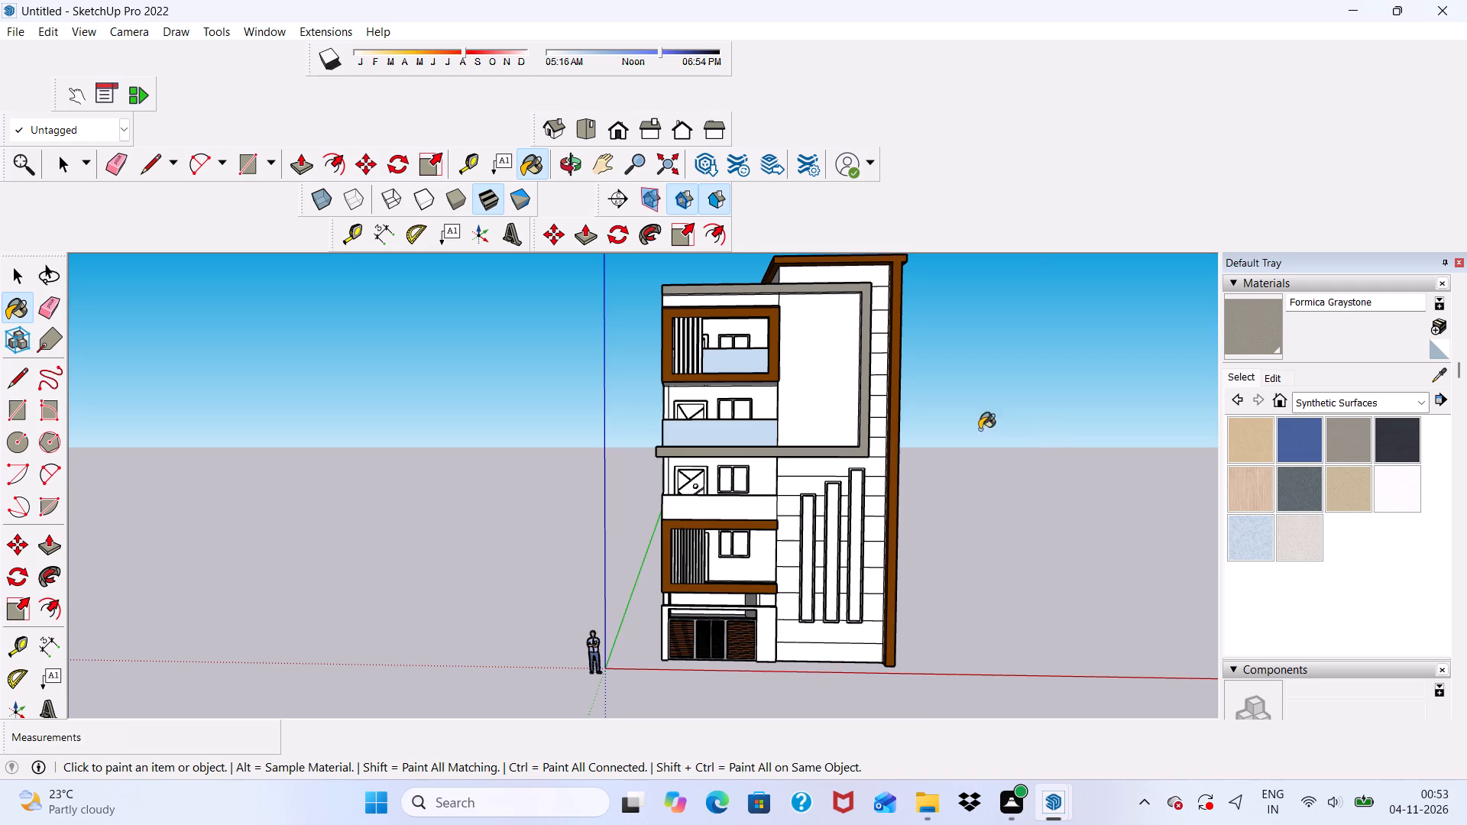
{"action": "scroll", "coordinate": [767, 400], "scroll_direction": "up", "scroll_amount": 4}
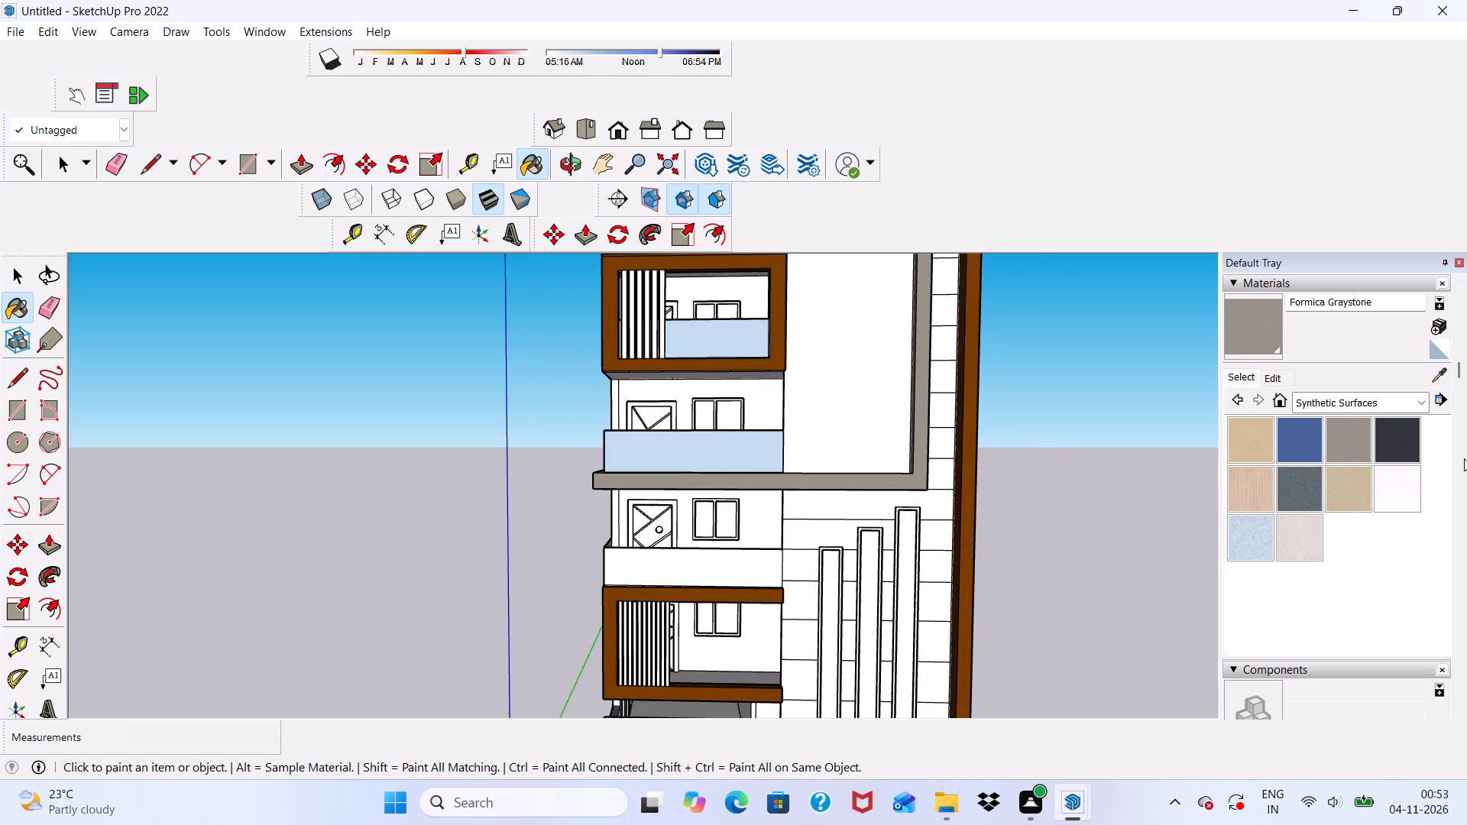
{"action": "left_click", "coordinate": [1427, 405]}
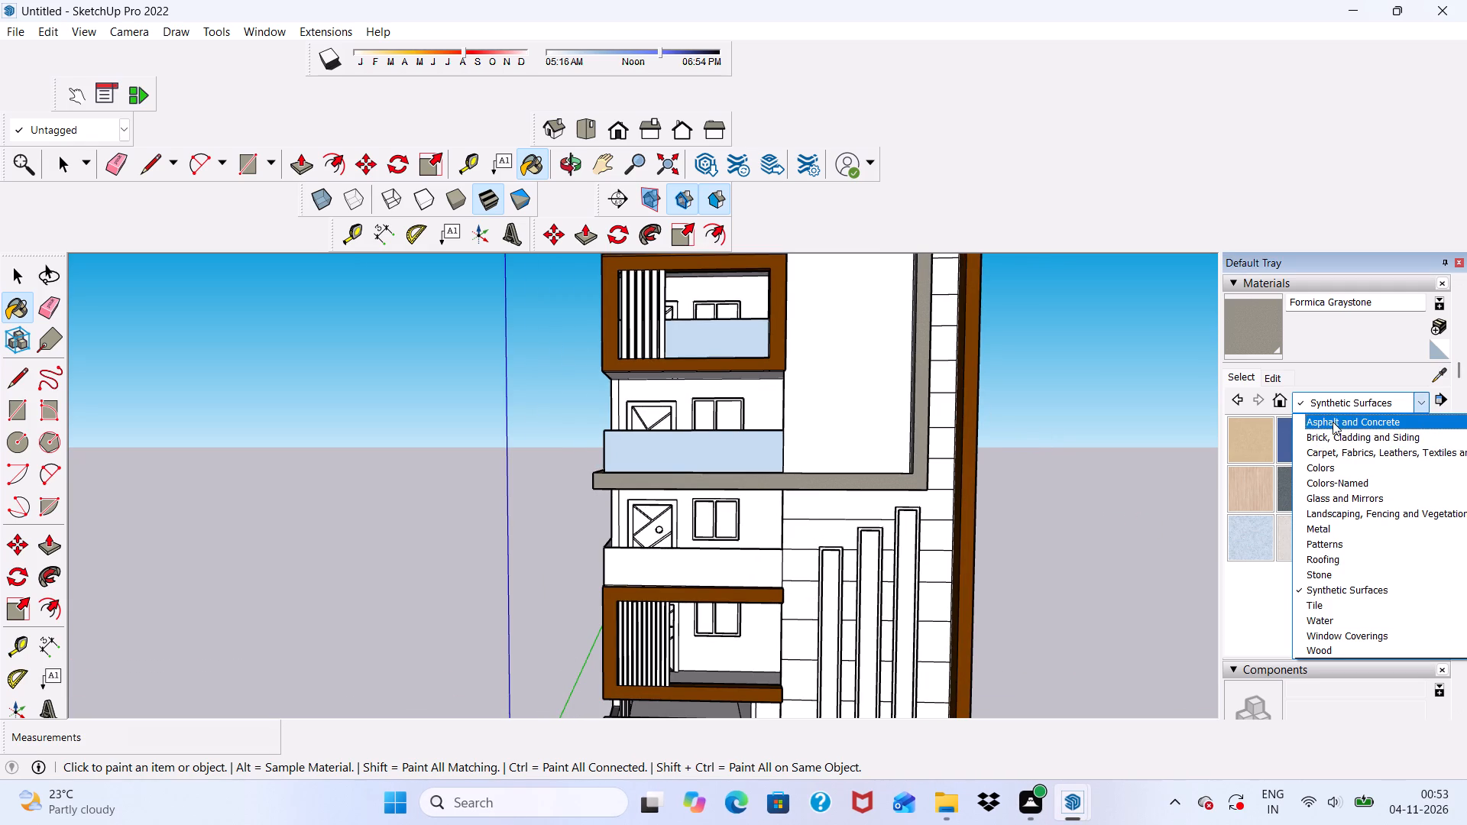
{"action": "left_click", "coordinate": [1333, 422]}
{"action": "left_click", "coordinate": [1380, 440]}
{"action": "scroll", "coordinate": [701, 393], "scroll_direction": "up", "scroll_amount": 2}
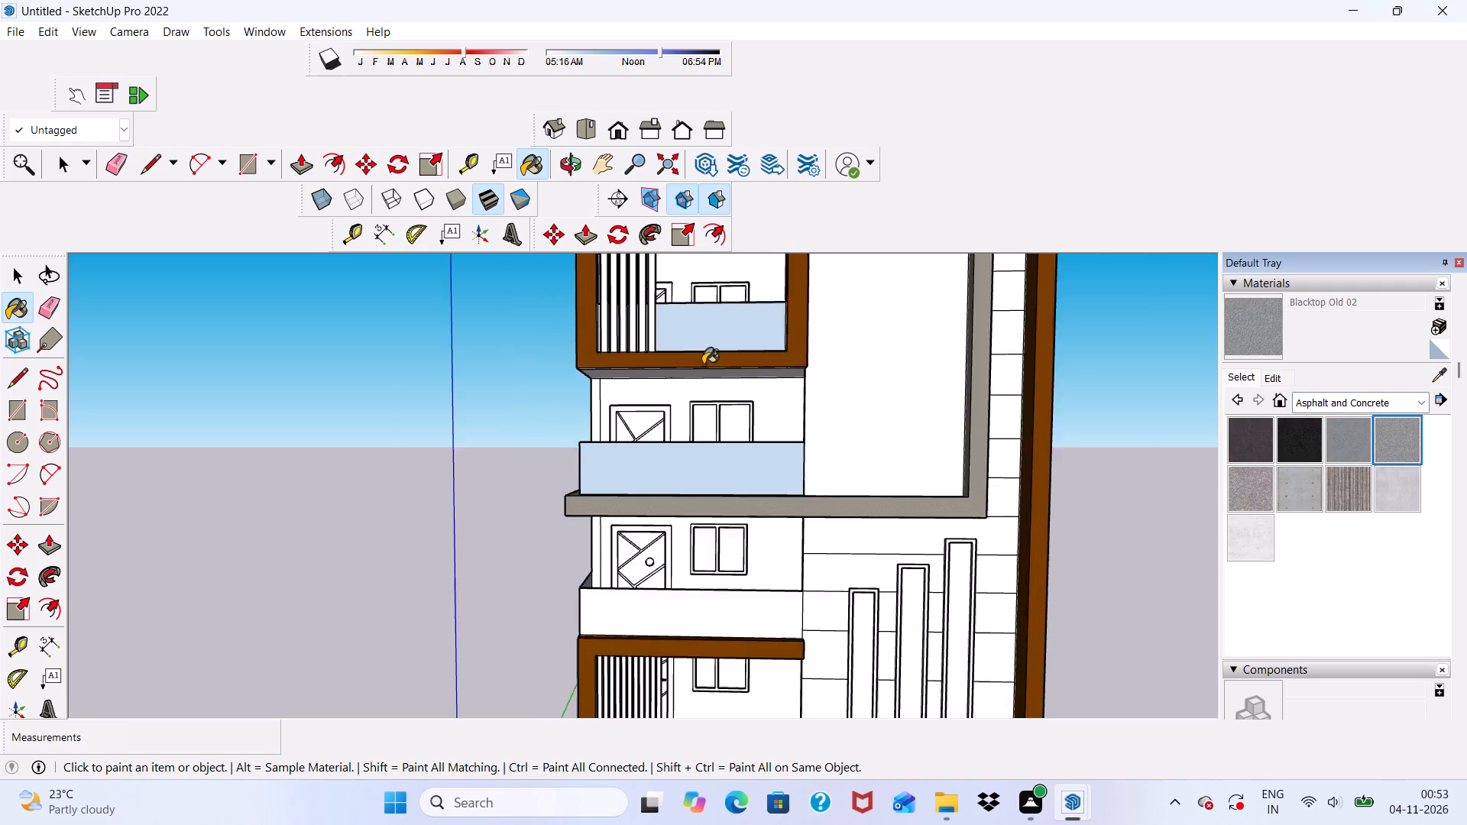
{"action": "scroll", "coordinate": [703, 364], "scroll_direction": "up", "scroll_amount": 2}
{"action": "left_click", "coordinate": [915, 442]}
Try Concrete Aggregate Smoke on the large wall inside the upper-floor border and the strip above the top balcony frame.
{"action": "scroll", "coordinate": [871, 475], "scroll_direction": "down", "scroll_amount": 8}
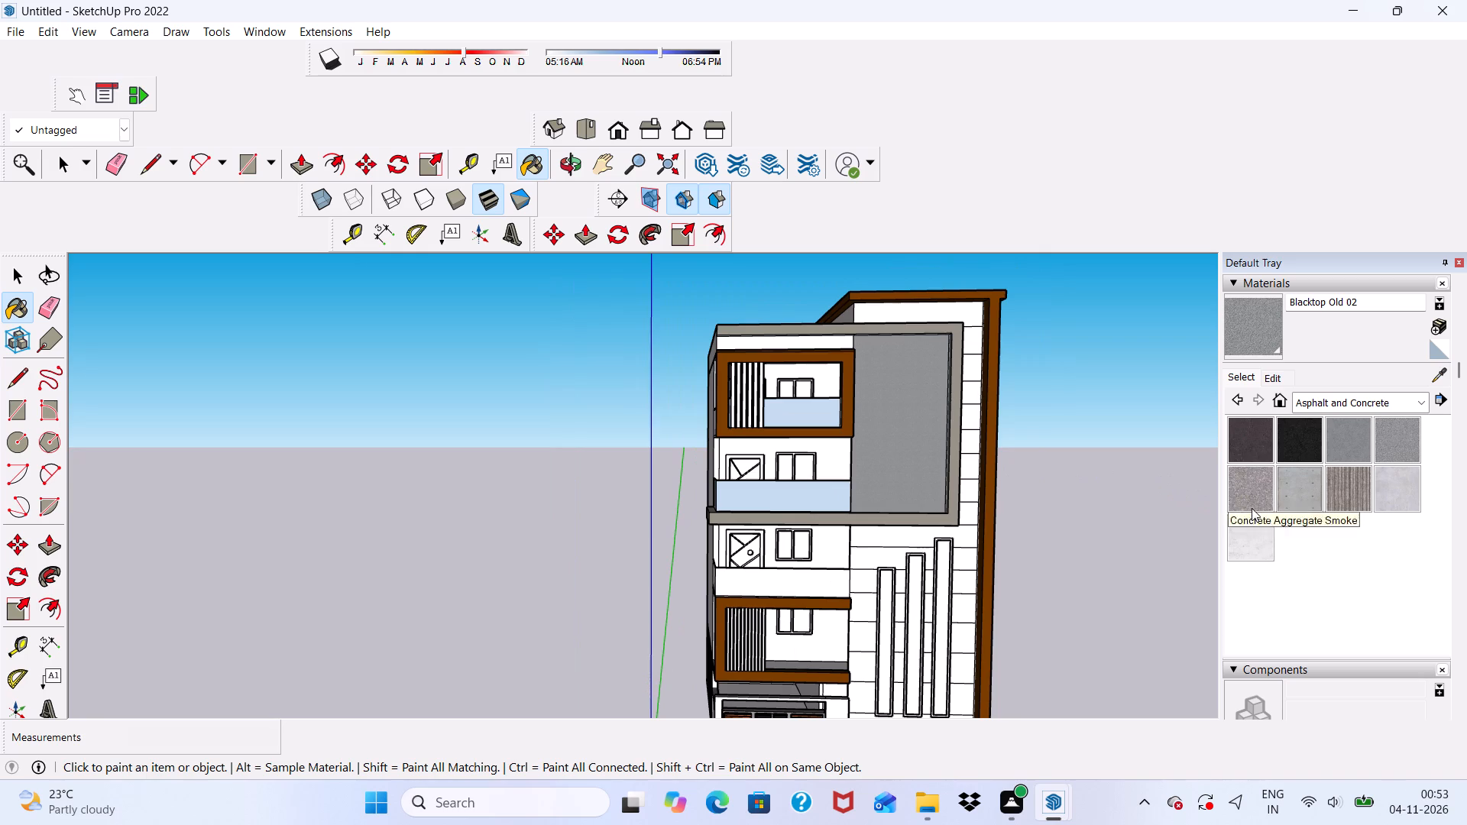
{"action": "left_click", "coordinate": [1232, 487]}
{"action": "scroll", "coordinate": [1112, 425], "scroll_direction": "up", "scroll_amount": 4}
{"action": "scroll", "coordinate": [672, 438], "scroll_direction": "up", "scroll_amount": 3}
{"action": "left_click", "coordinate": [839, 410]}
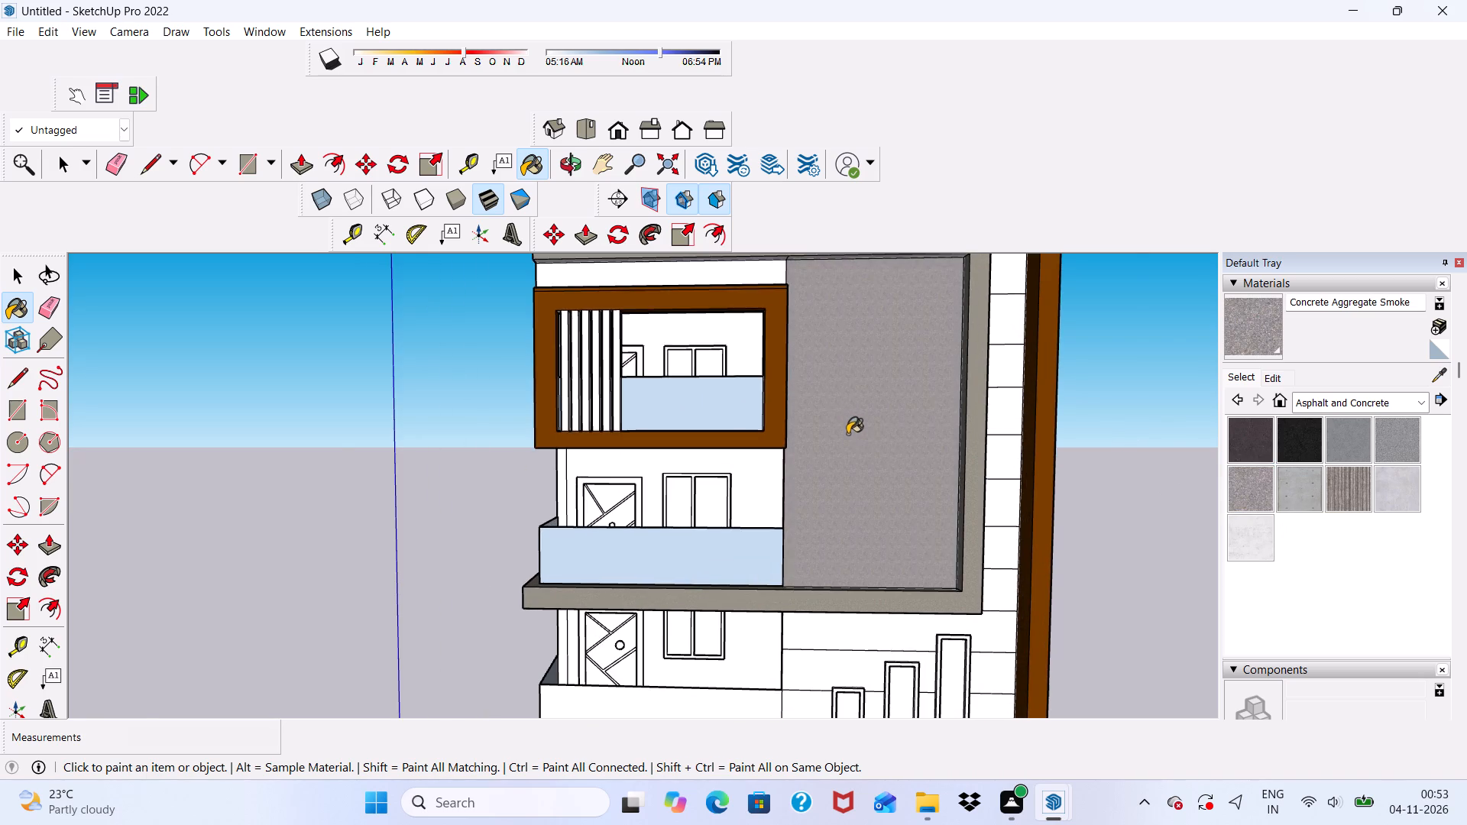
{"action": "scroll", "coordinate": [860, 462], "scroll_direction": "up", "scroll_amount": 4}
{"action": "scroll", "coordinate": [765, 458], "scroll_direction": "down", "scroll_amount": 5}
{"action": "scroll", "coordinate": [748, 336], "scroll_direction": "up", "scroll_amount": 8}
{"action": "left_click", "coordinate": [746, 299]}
Paint the large wall inside the upper-floor border and the strip above the top balcony frame Concrete Scored Jointless.
{"action": "scroll", "coordinate": [675, 337], "scroll_direction": "down", "scroll_amount": 6}
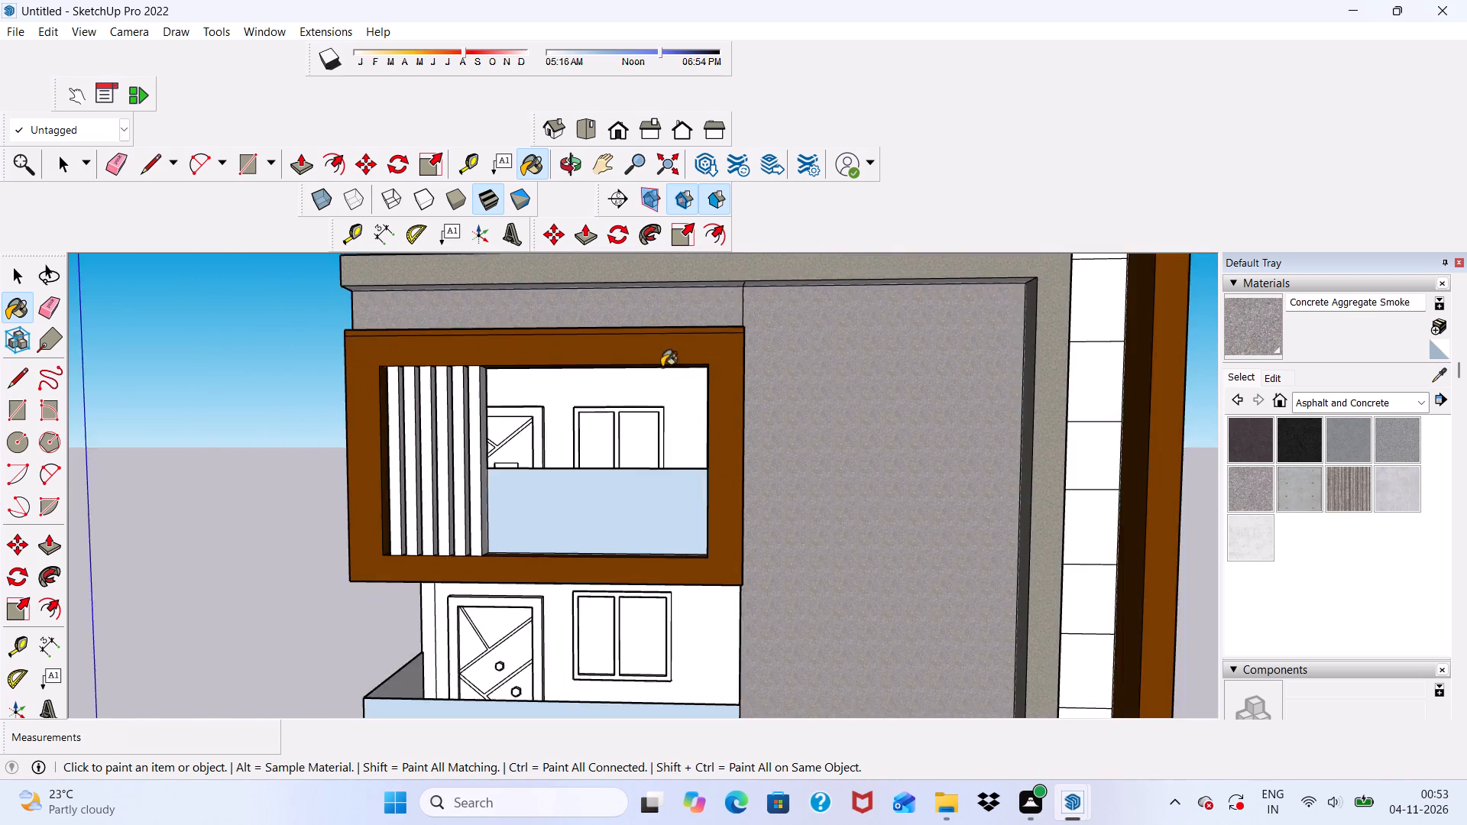
{"action": "scroll", "coordinate": [662, 367], "scroll_direction": "down", "scroll_amount": 8}
{"action": "scroll", "coordinate": [612, 516], "scroll_direction": "down", "scroll_amount": 2}
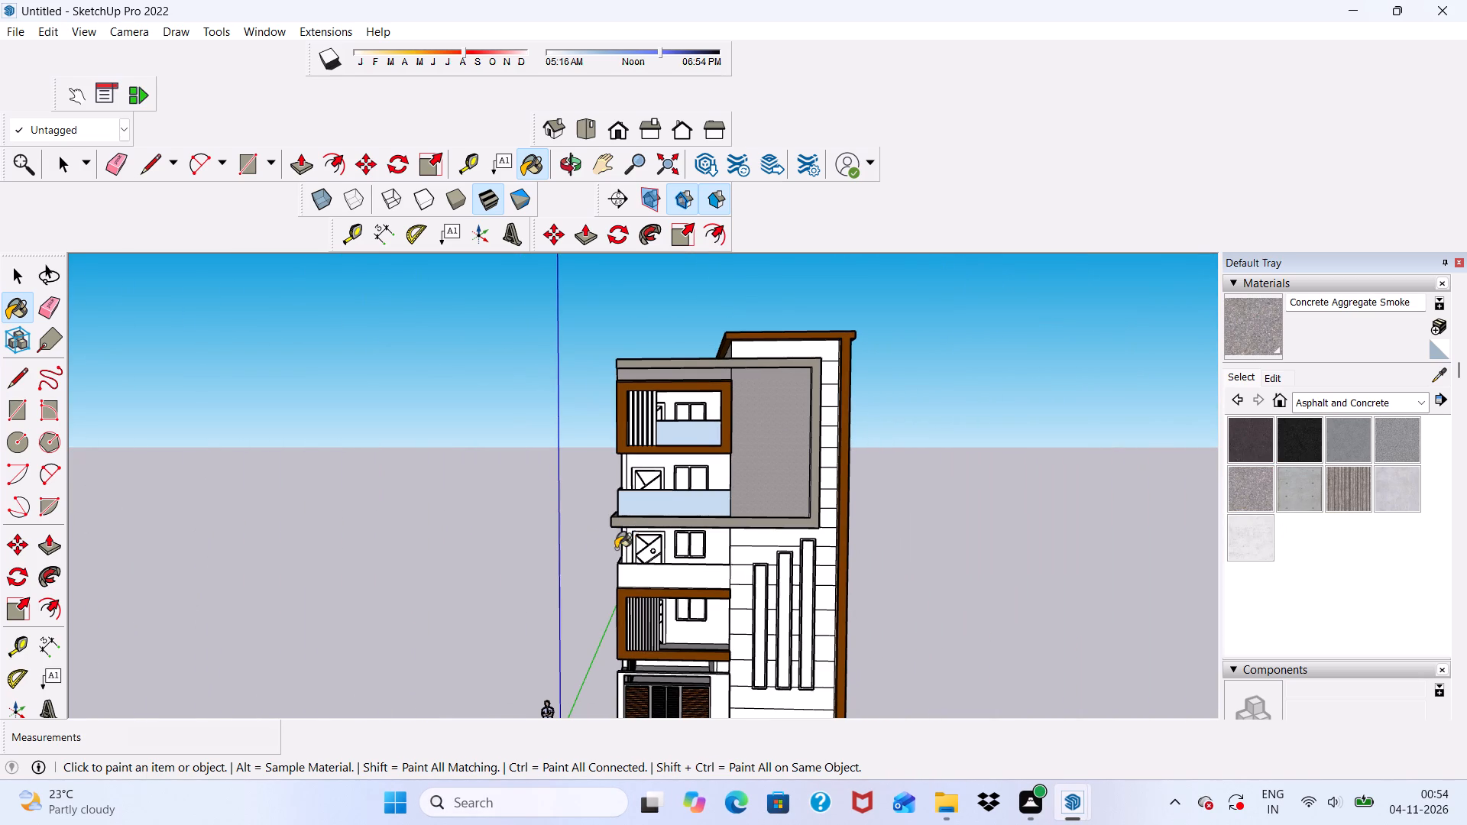
{"action": "left_click", "coordinate": [1338, 478]}
{"action": "scroll", "coordinate": [478, 516], "scroll_direction": "up", "scroll_amount": 4}
{"action": "left_click", "coordinate": [853, 446]}
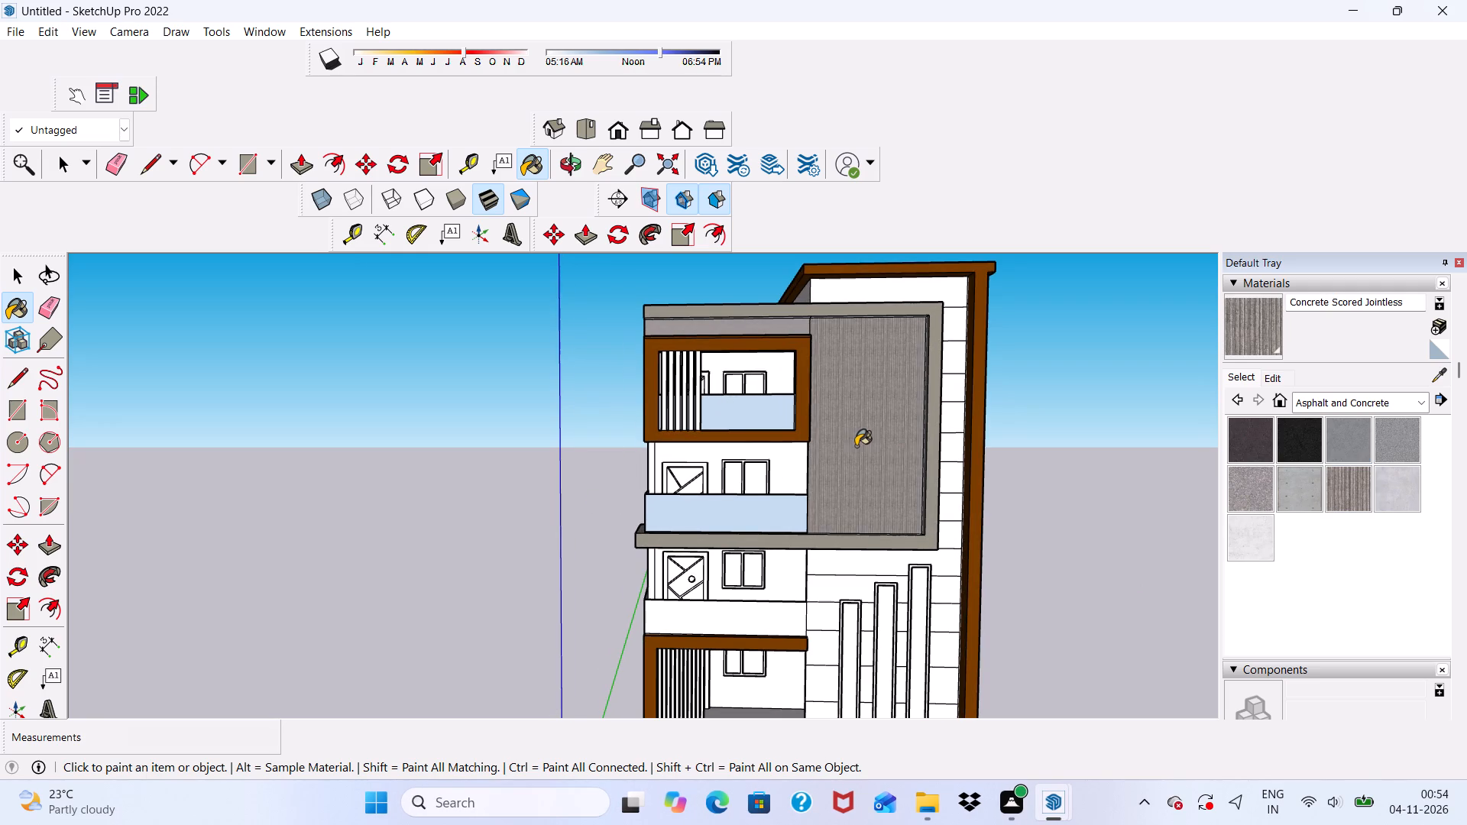
{"action": "scroll", "coordinate": [795, 273], "scroll_direction": "up", "scroll_amount": 12}
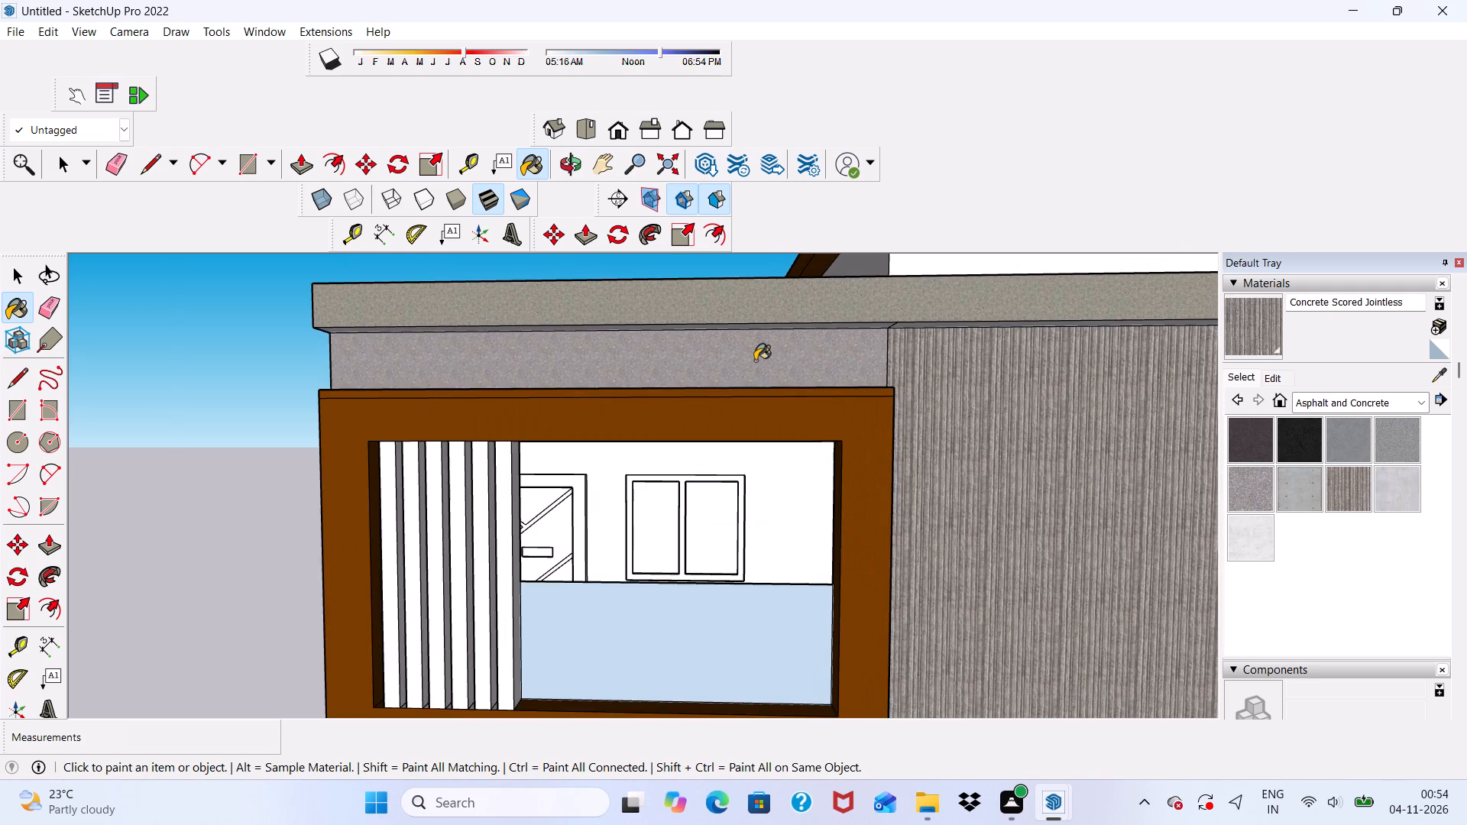
{"action": "left_click", "coordinate": [755, 361]}
Paint the top three panels of the grooved wall below the roof border Wood Veneer 02 from the Wood materials.
{"action": "scroll", "coordinate": [740, 290], "scroll_direction": "down", "scroll_amount": 9}
{"action": "scroll", "coordinate": [711, 651], "scroll_direction": "up", "scroll_amount": 6}
{"action": "scroll", "coordinate": [676, 586], "scroll_direction": "down", "scroll_amount": 4}
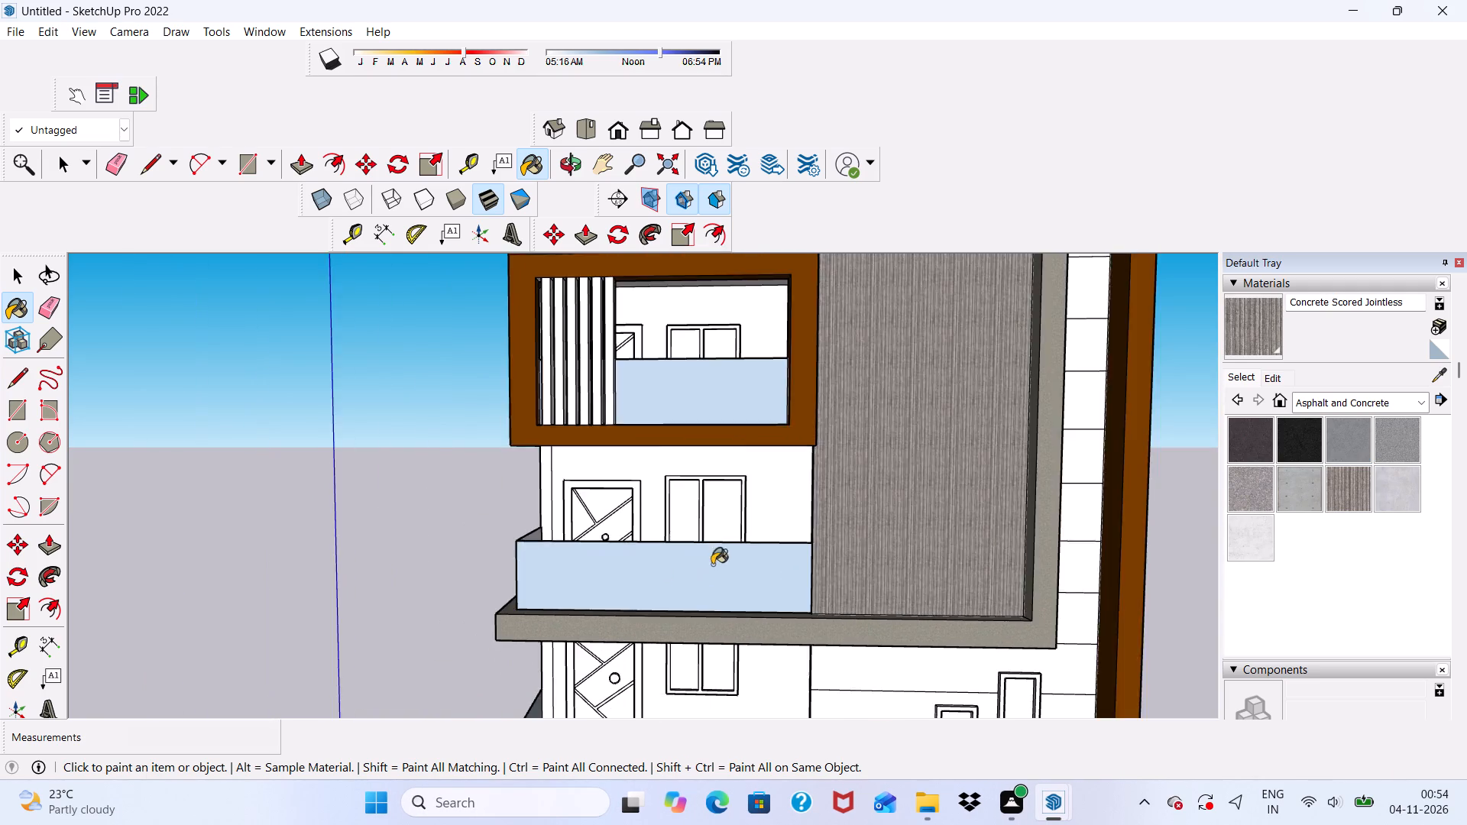
{"action": "scroll", "coordinate": [712, 565], "scroll_direction": "down", "scroll_amount": 4}
{"action": "scroll", "coordinate": [481, 564], "scroll_direction": "down", "scroll_amount": 4}
{"action": "middle_click_drag", "start_coordinate": [517, 608], "coordinate": [500, 612]}
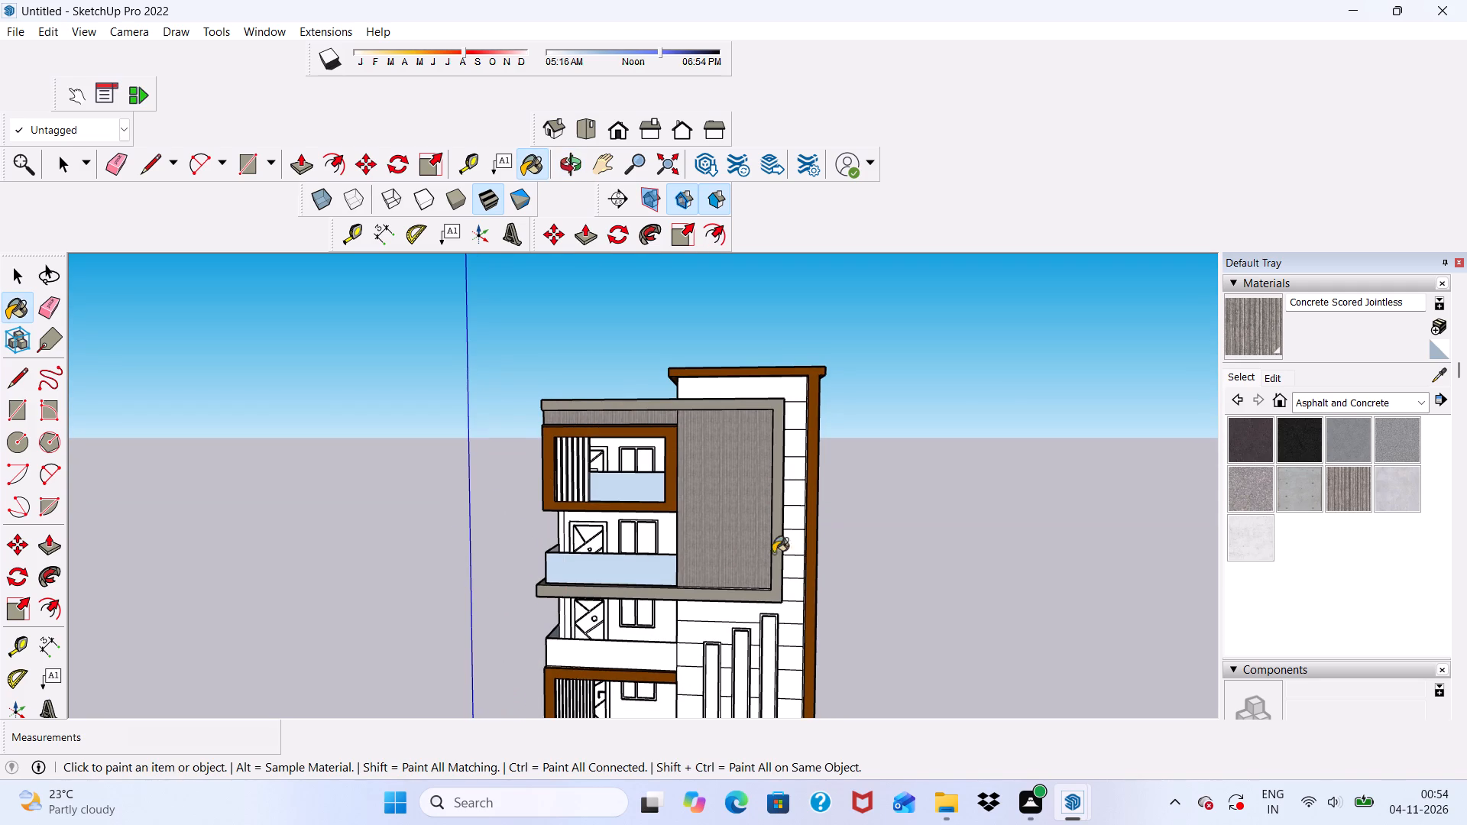
{"action": "scroll", "coordinate": [164, 0], "scroll_direction": "up", "scroll_amount": 1}
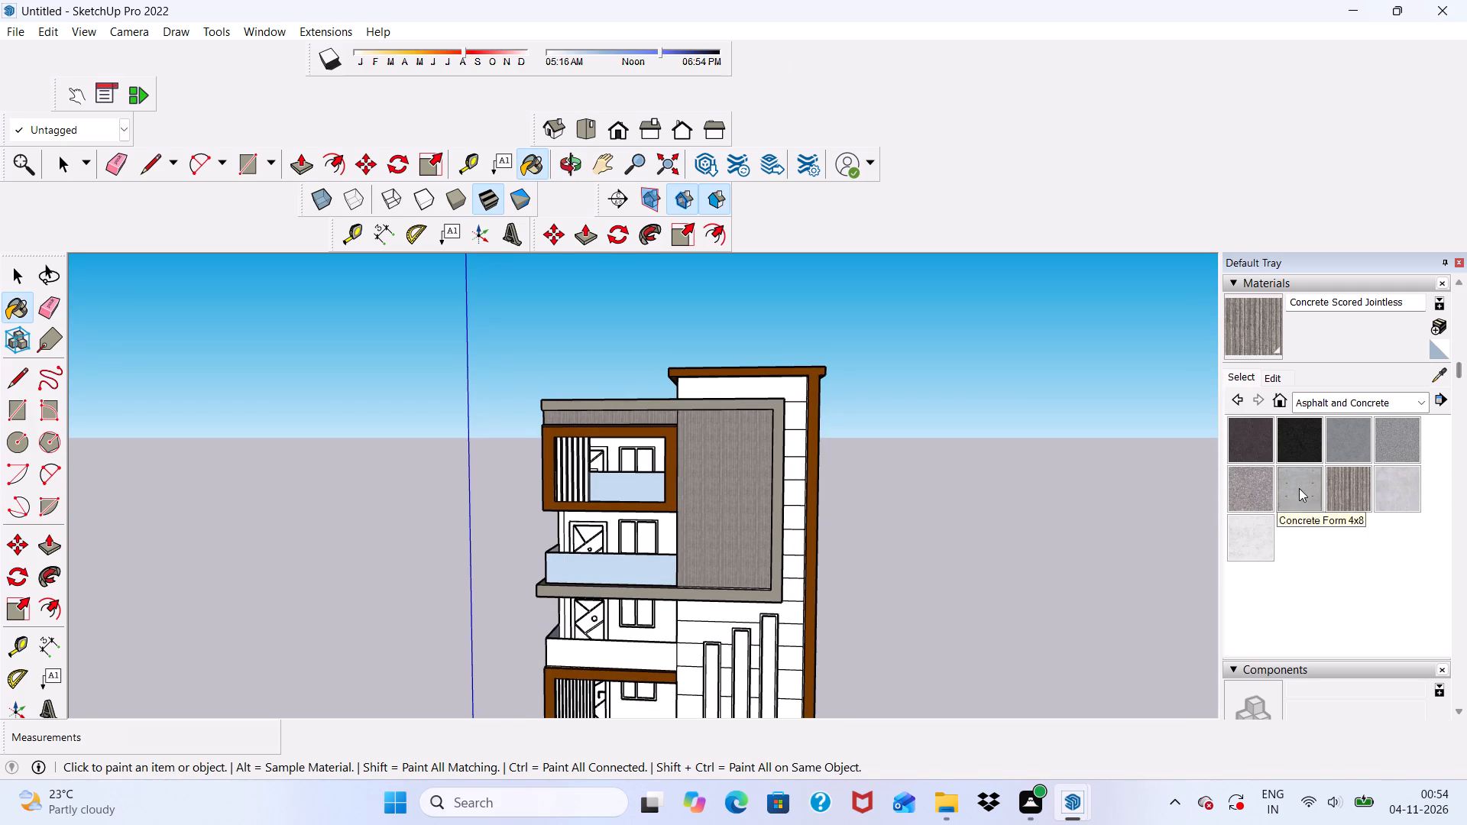
{"action": "left_click", "coordinate": [1249, 373]}
{"action": "left_click", "coordinate": [1232, 372]}
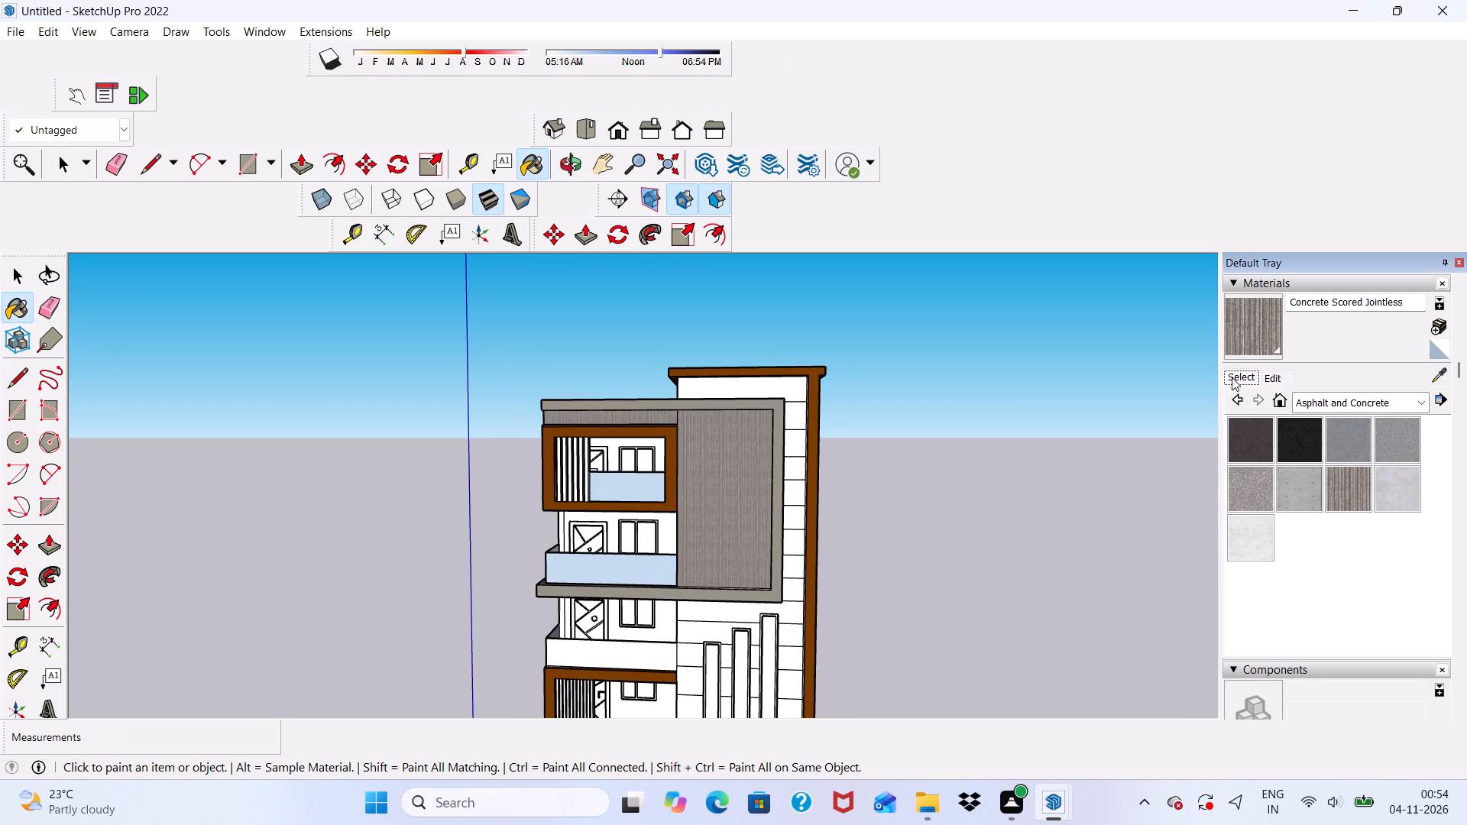
{"action": "left_click", "coordinate": [1416, 407]}
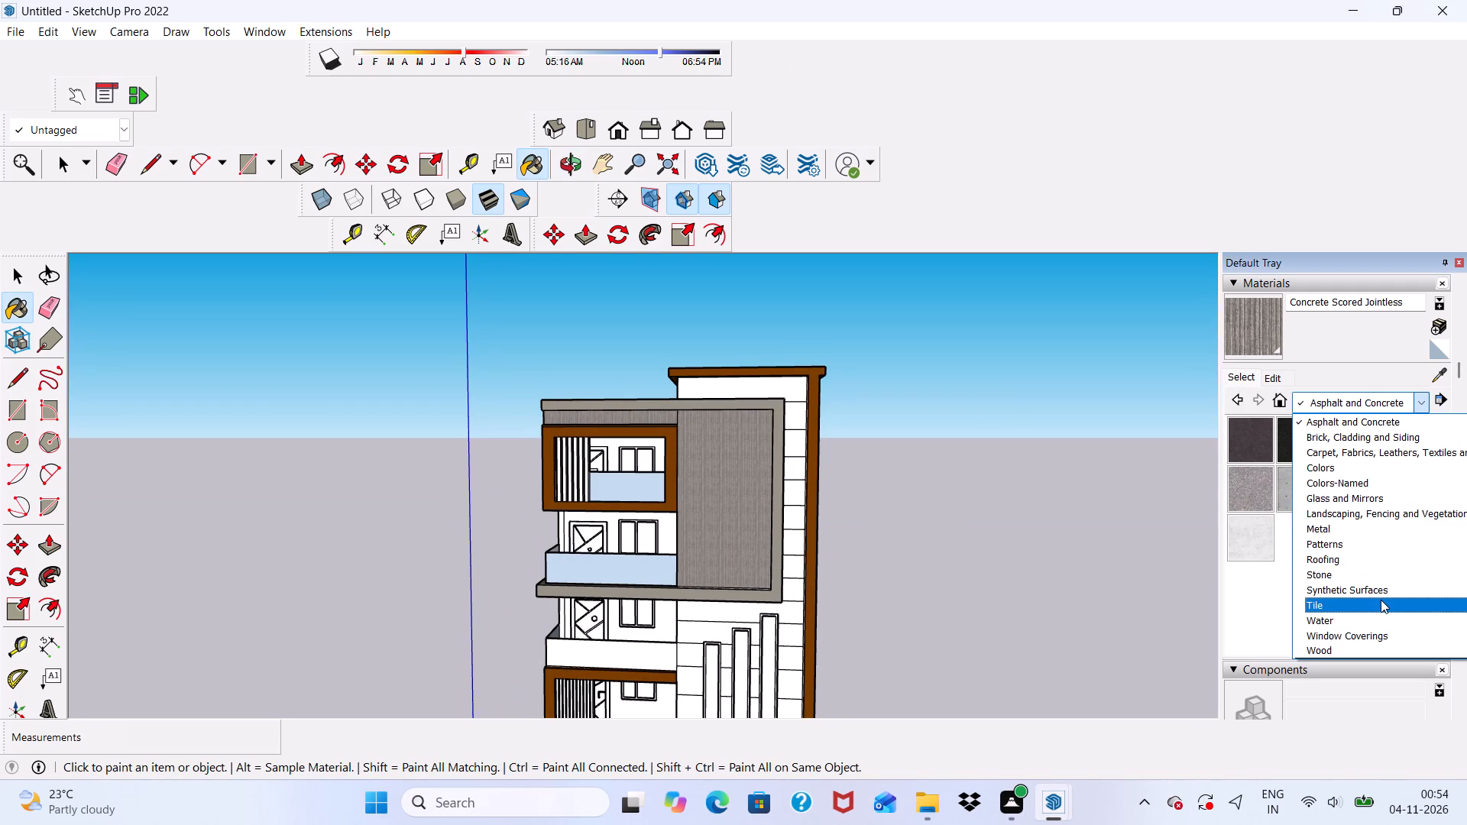
{"action": "left_click", "coordinate": [1366, 646]}
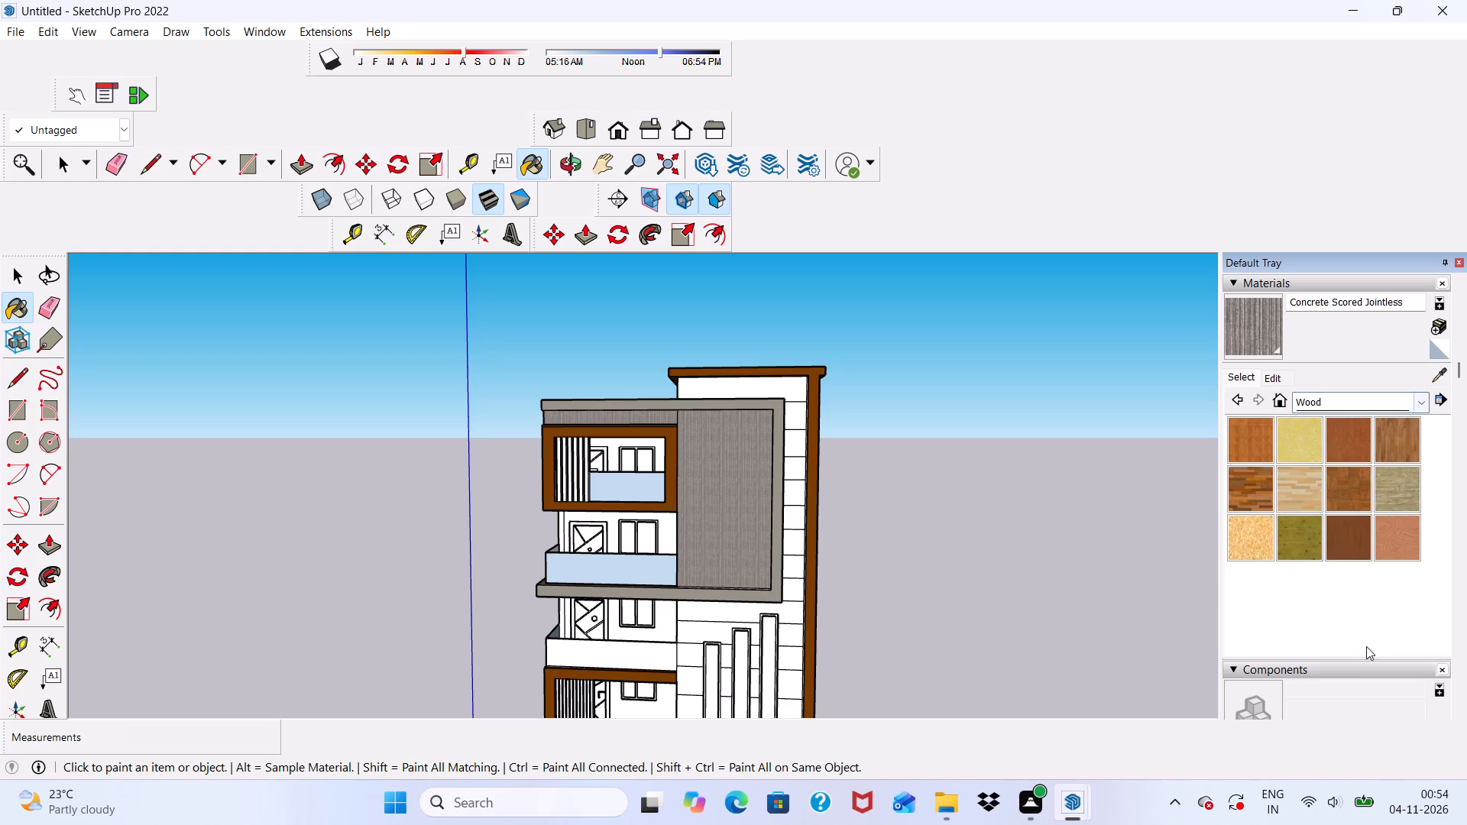
{"action": "left_click", "coordinate": [1378, 555]}
{"action": "scroll", "coordinate": [763, 480], "scroll_direction": "up", "scroll_amount": 4}
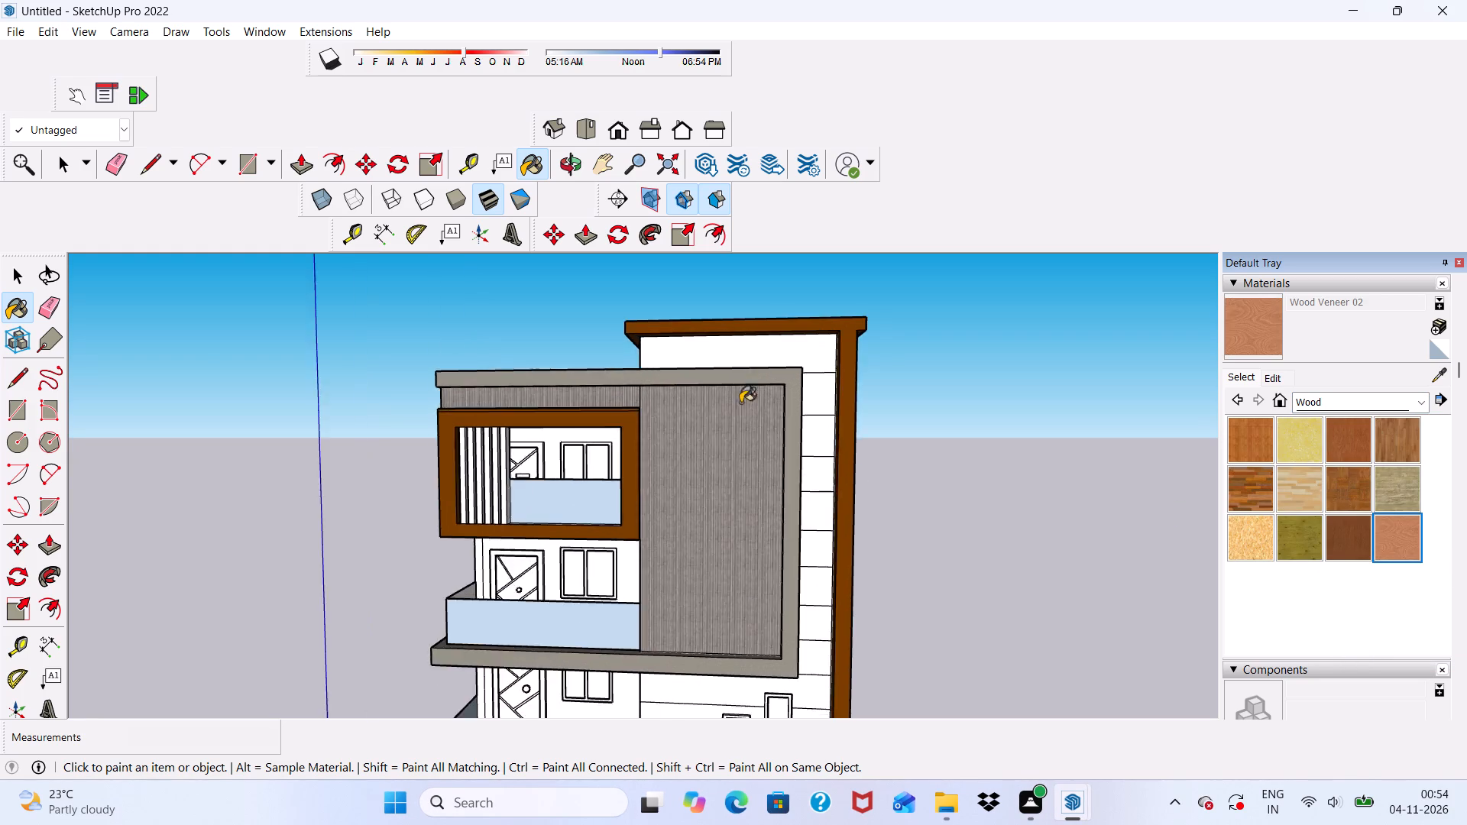
{"action": "scroll", "coordinate": [740, 403], "scroll_direction": "up", "scroll_amount": 4}
{"action": "left_click_drag", "start_coordinate": [837, 338], "coordinate": [837, 345]}
{"action": "left_click", "coordinate": [824, 400]}
{"action": "scroll", "coordinate": [828, 471], "scroll_direction": "down", "scroll_amount": 3}
{"action": "scroll", "coordinate": [824, 520], "scroll_direction": "up", "scroll_amount": 3}
{"action": "left_click_drag", "start_coordinate": [822, 466], "coordinate": [822, 474]}
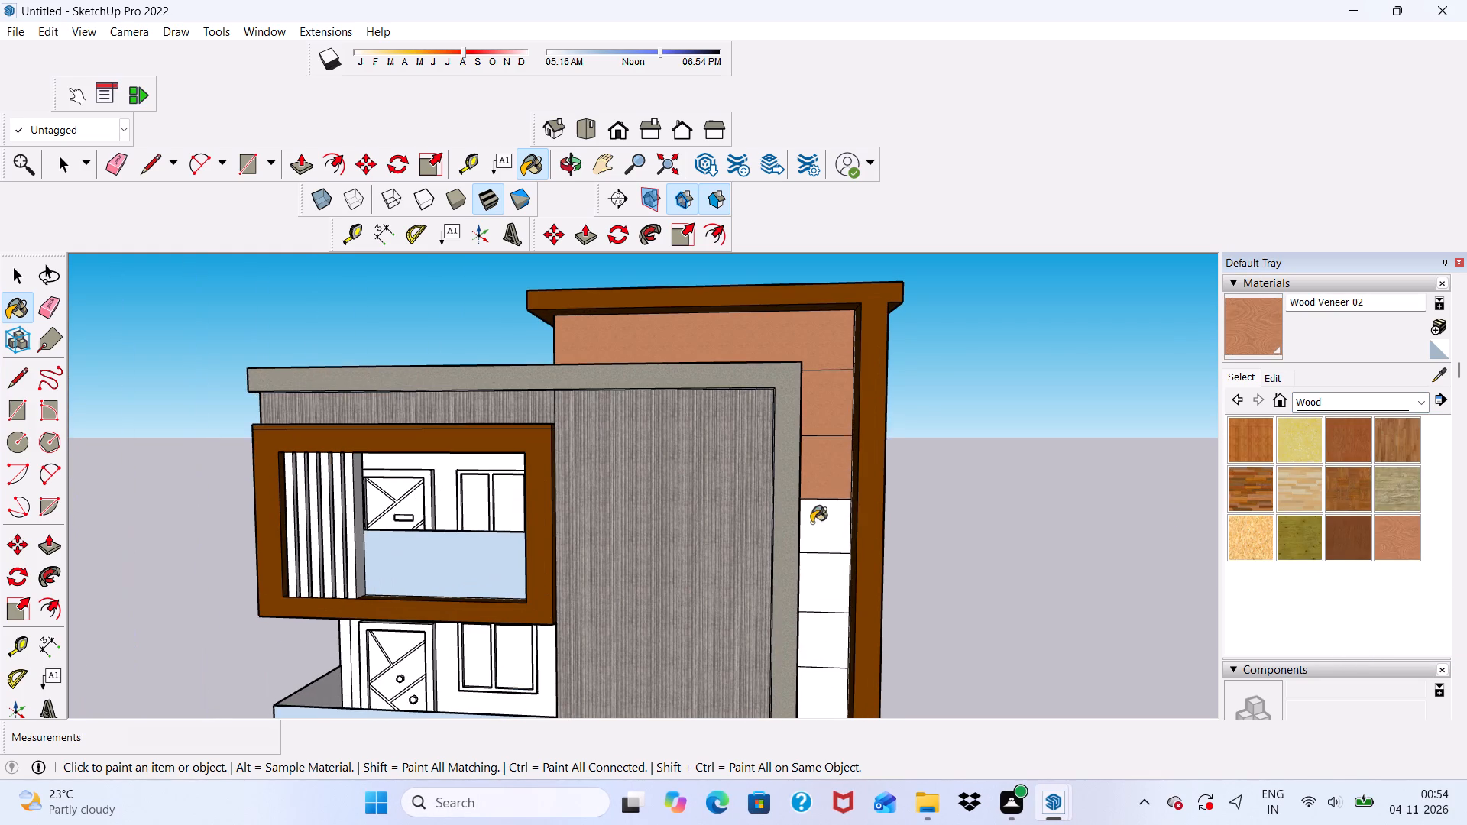
Paint the grooved wall panels between the graystone border and the brown vertical band Wood Veneer 02, down to the border's lower beam.
{"action": "left_click", "coordinate": [810, 548]}
{"action": "scroll", "coordinate": [831, 420], "scroll_direction": "down", "scroll_amount": 6}
{"action": "scroll", "coordinate": [838, 556], "scroll_direction": "up", "scroll_amount": 5}
{"action": "left_click", "coordinate": [831, 495]}
{"action": "left_click", "coordinate": [806, 567]}
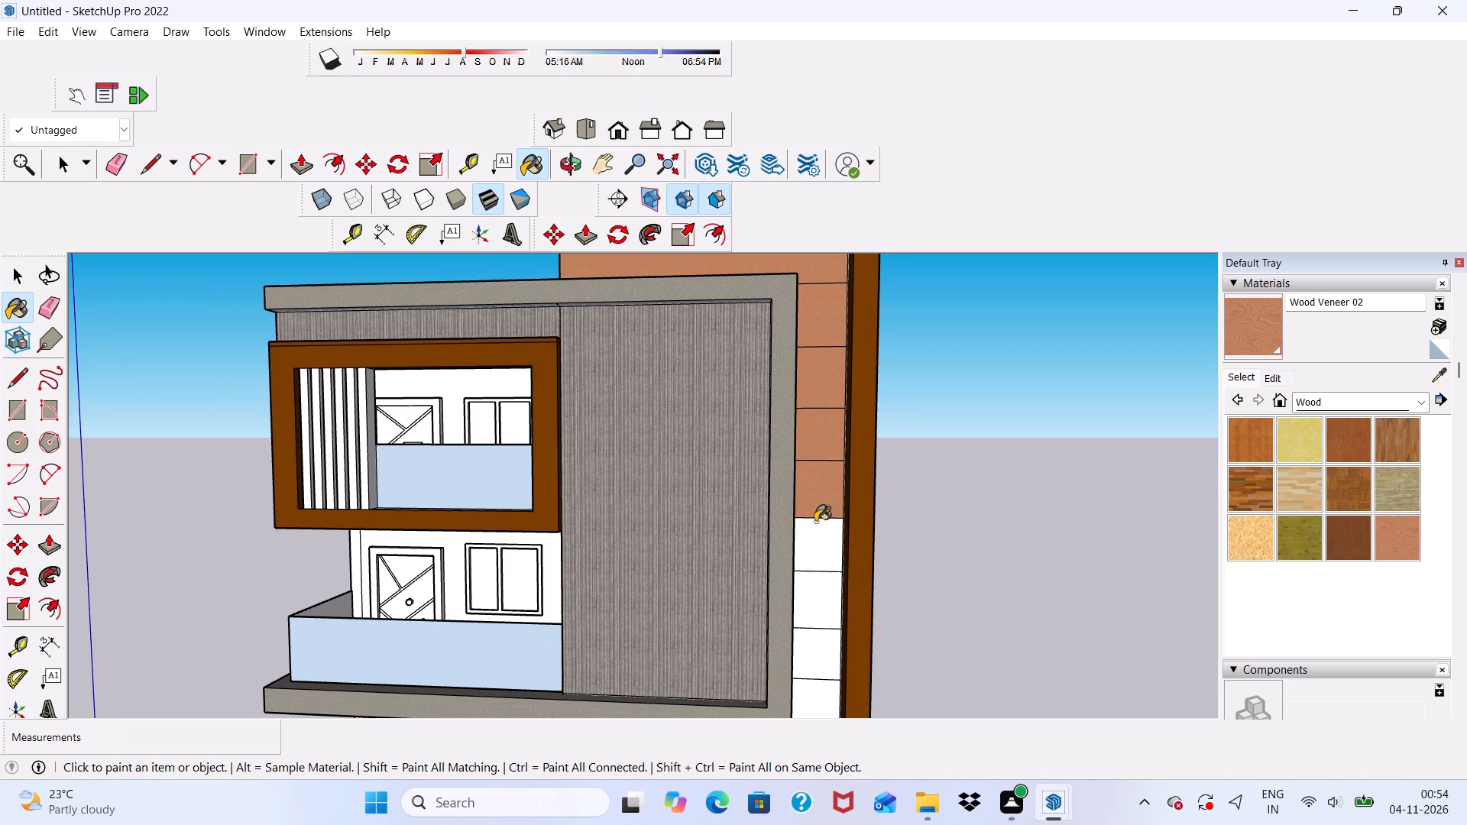
{"action": "scroll", "coordinate": [821, 405], "scroll_direction": "down", "scroll_amount": 5}
{"action": "scroll", "coordinate": [821, 594], "scroll_direction": "up", "scroll_amount": 6}
{"action": "left_click_drag", "start_coordinate": [822, 503], "coordinate": [821, 510]}
{"action": "left_click", "coordinate": [808, 587]}
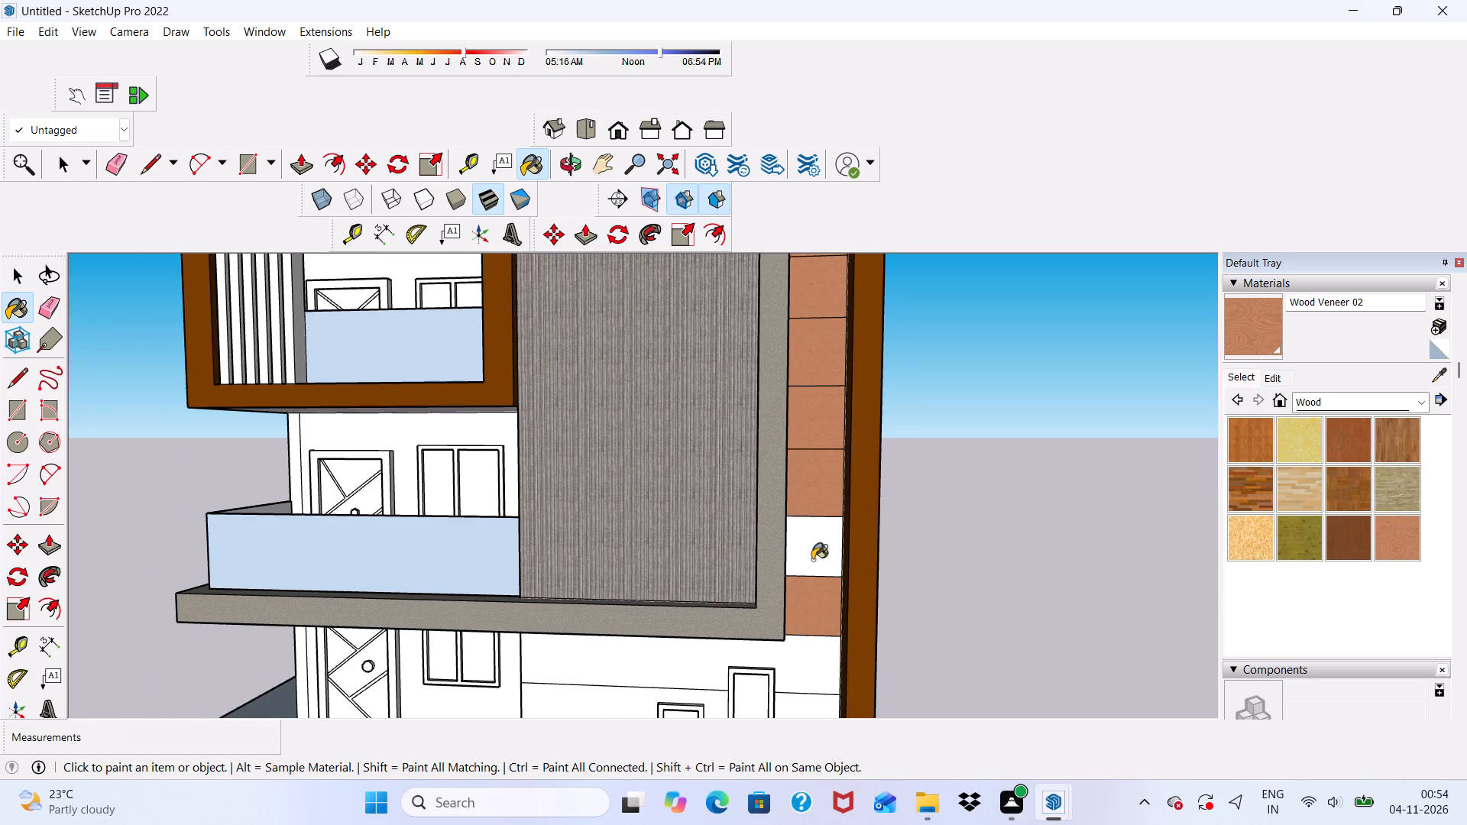
{"action": "left_click", "coordinate": [820, 540]}
Paint the wall course directly below the graystone border and the upper segments beside the tallest slim vertical frame Wood Veneer 02.
{"action": "scroll", "coordinate": [823, 482], "scroll_direction": "down", "scroll_amount": 4}
{"action": "left_click", "coordinate": [799, 616]}
{"action": "left_click", "coordinate": [800, 643]}
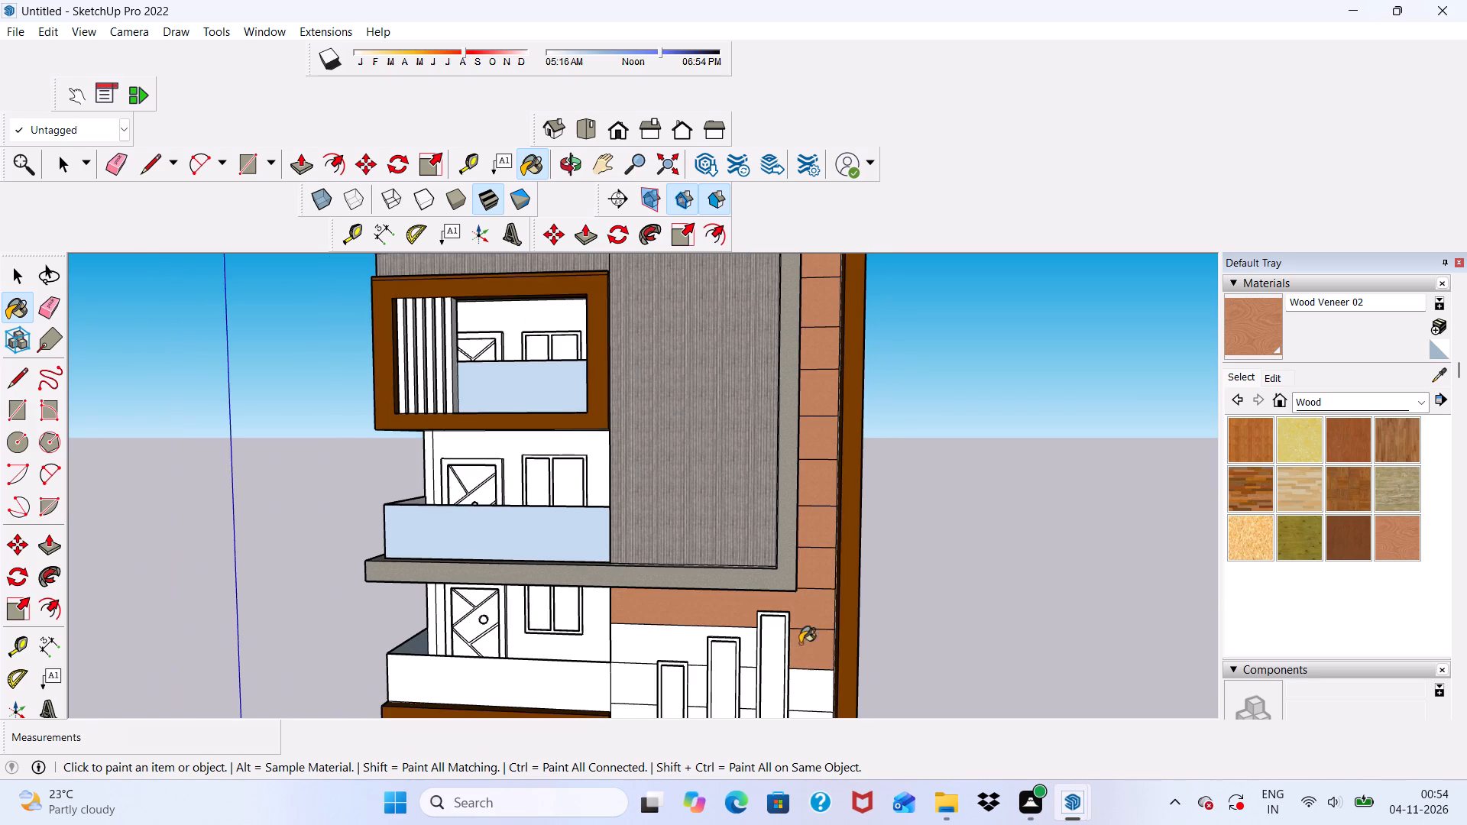
{"action": "scroll", "coordinate": [784, 488], "scroll_direction": "down", "scroll_amount": 4}
{"action": "scroll", "coordinate": [799, 607], "scroll_direction": "up", "scroll_amount": 3}
{"action": "left_click", "coordinate": [798, 642]}
{"action": "scroll", "coordinate": [811, 482], "scroll_direction": "down", "scroll_amount": 4}
{"action": "scroll", "coordinate": [822, 645], "scroll_direction": "up", "scroll_amount": 5}
{"action": "left_click", "coordinate": [810, 642]}
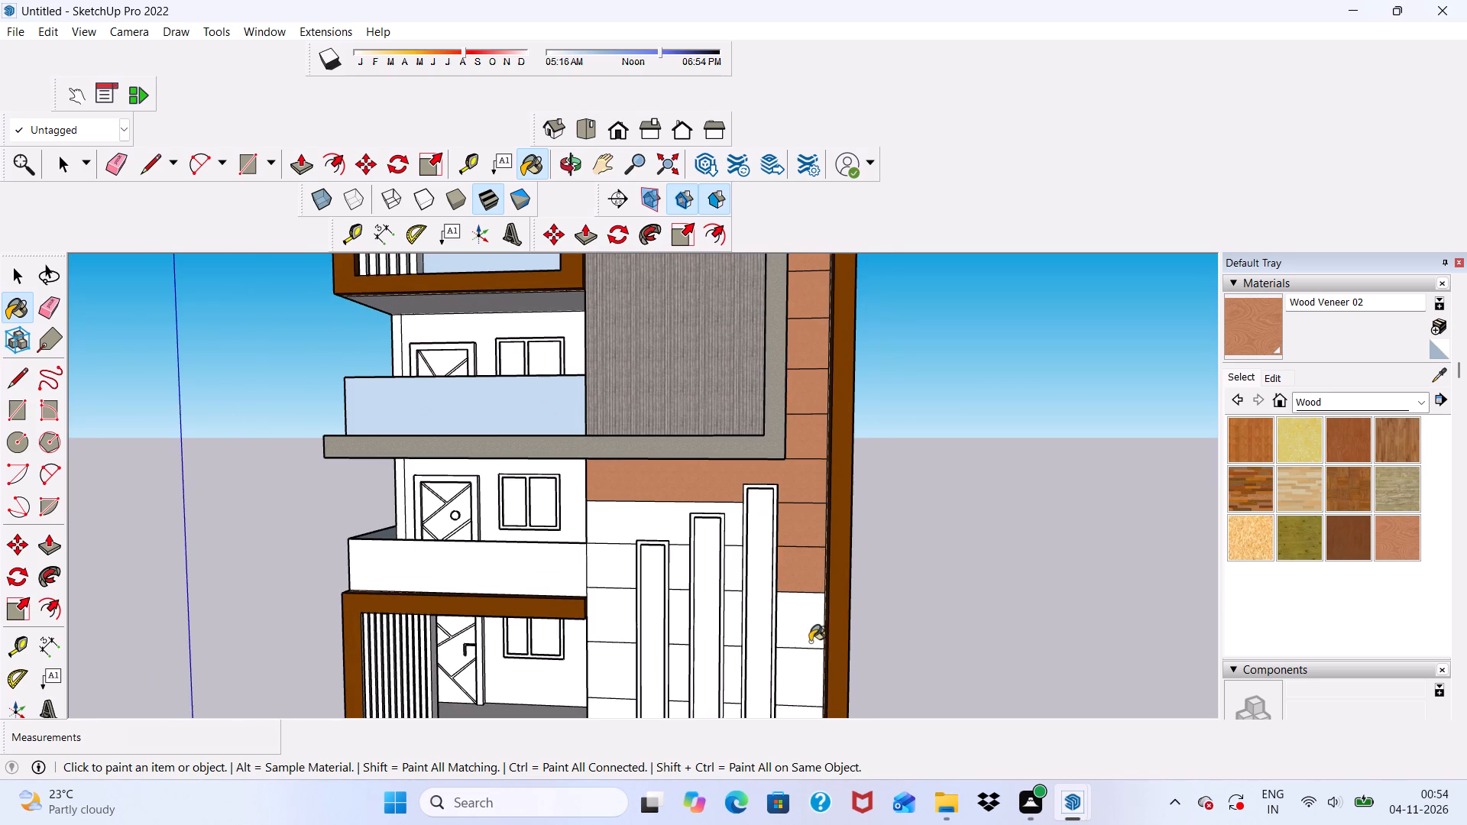
{"action": "left_click", "coordinate": [807, 663]}
Paint the grooved wall's bottom two courses and the remaining segments beside the brown vertical band Wood Veneer 02.
{"action": "scroll", "coordinate": [811, 464], "scroll_direction": "down", "scroll_amount": 9}
{"action": "scroll", "coordinate": [783, 686], "scroll_direction": "up", "scroll_amount": 5}
{"action": "left_click", "coordinate": [785, 678]}
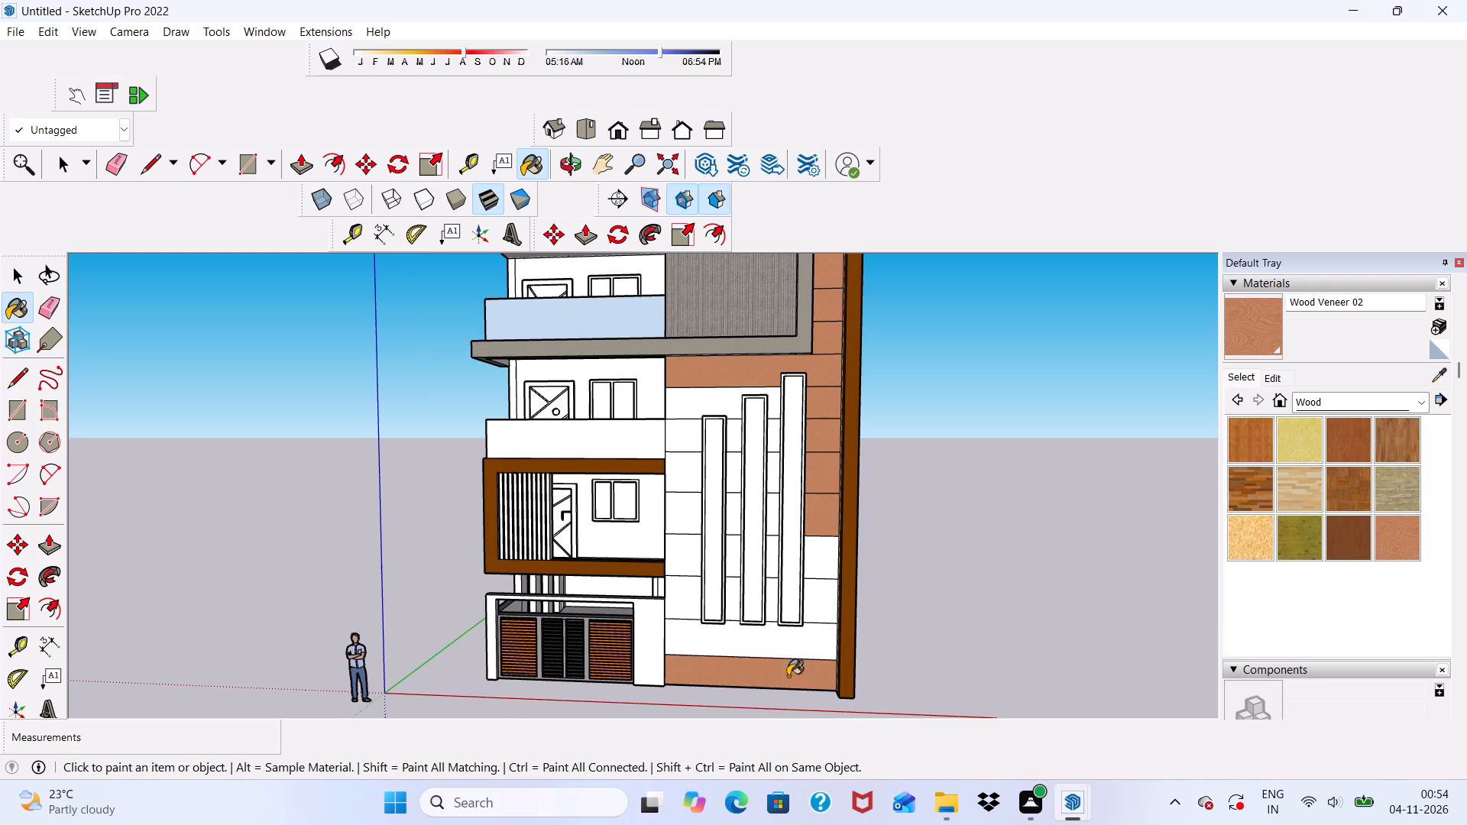
{"action": "left_click", "coordinate": [795, 647]}
{"action": "left_click", "coordinate": [811, 614]}
{"action": "left_click", "coordinate": [823, 573]}
Paint the grooved wall segments between the balconies and the shortest slim vertical frame Wood Veneer 02.
{"action": "middle_click_drag", "start_coordinate": [786, 589], "coordinate": [920, 600]}
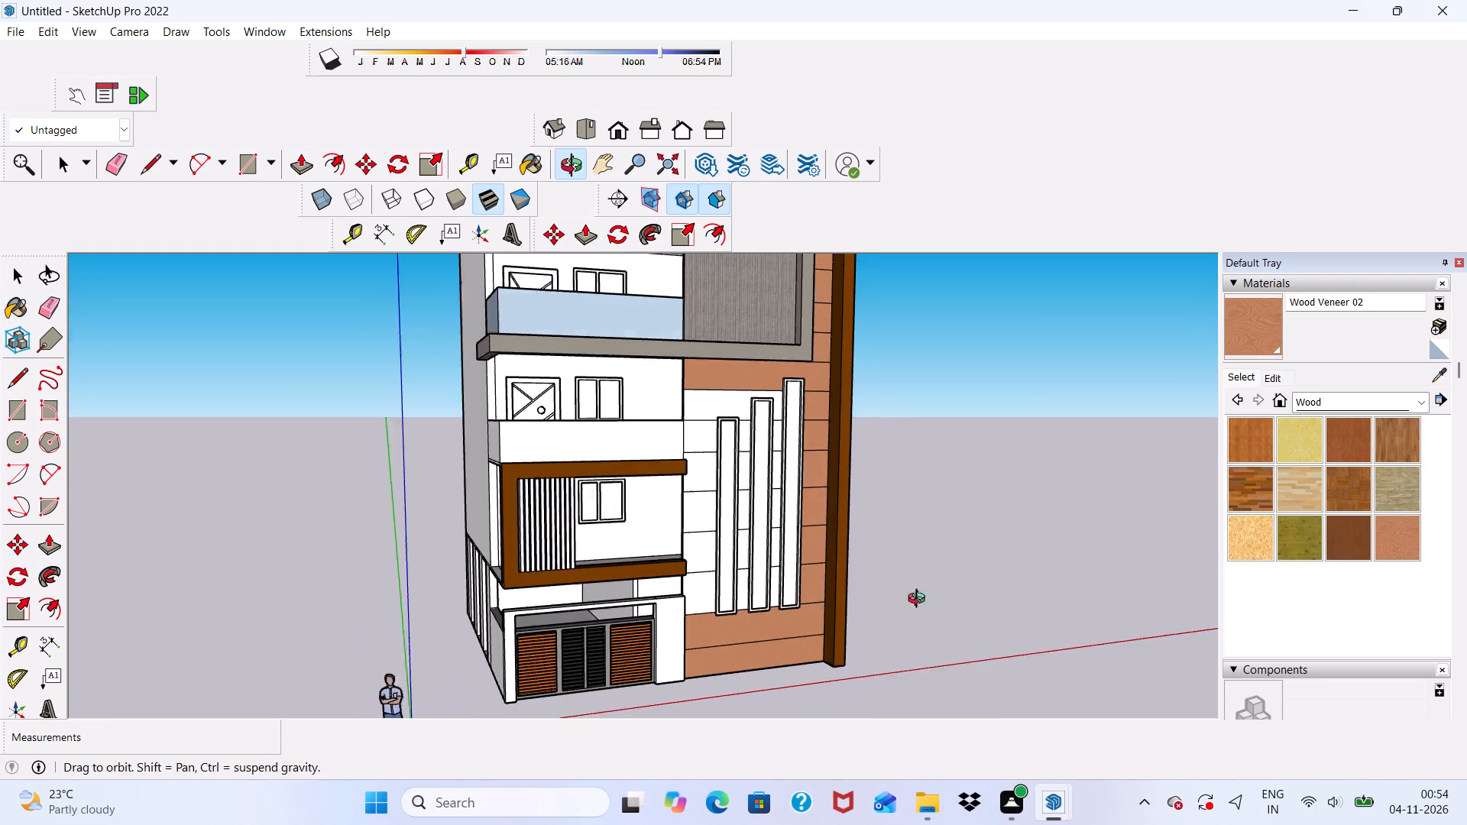
{"action": "middle_click_drag", "start_coordinate": [920, 600], "coordinate": [920, 614]}
{"action": "scroll", "coordinate": [688, 636], "scroll_direction": "up", "scroll_amount": 4}
{"action": "left_click", "coordinate": [701, 587]}
{"action": "left_click", "coordinate": [691, 501]}
{"action": "left_click", "coordinate": [683, 455]}
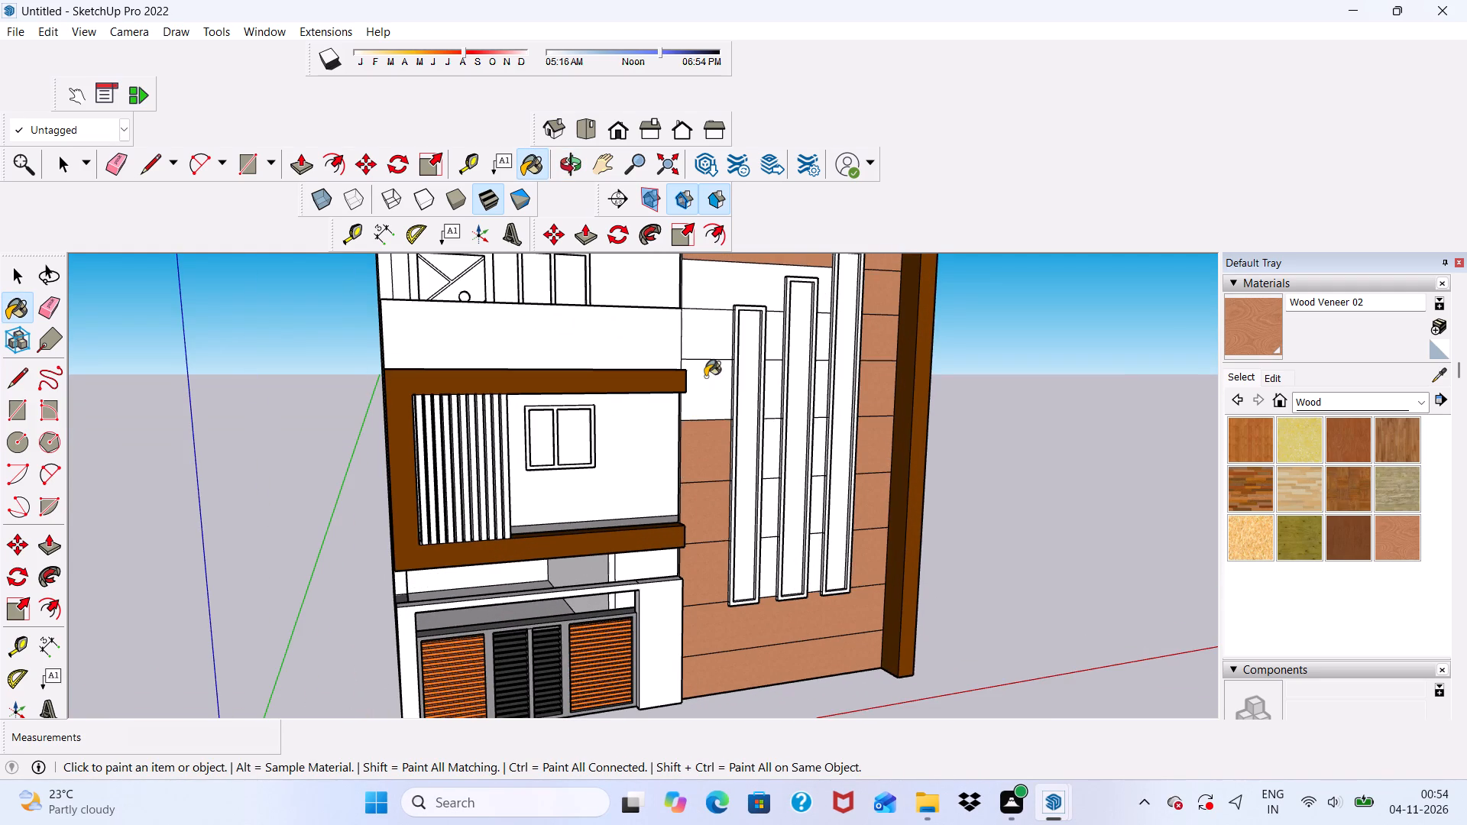
{"action": "left_click", "coordinate": [707, 376]}
{"action": "left_click", "coordinate": [682, 336]}
{"action": "left_click", "coordinate": [698, 298]}
Paint the remaining grooved wall segments between the three slim vertical frames Wood Veneer 02, down to the frames' lower ends.
{"action": "middle_click_drag", "start_coordinate": [792, 345], "coordinate": [681, 409]}
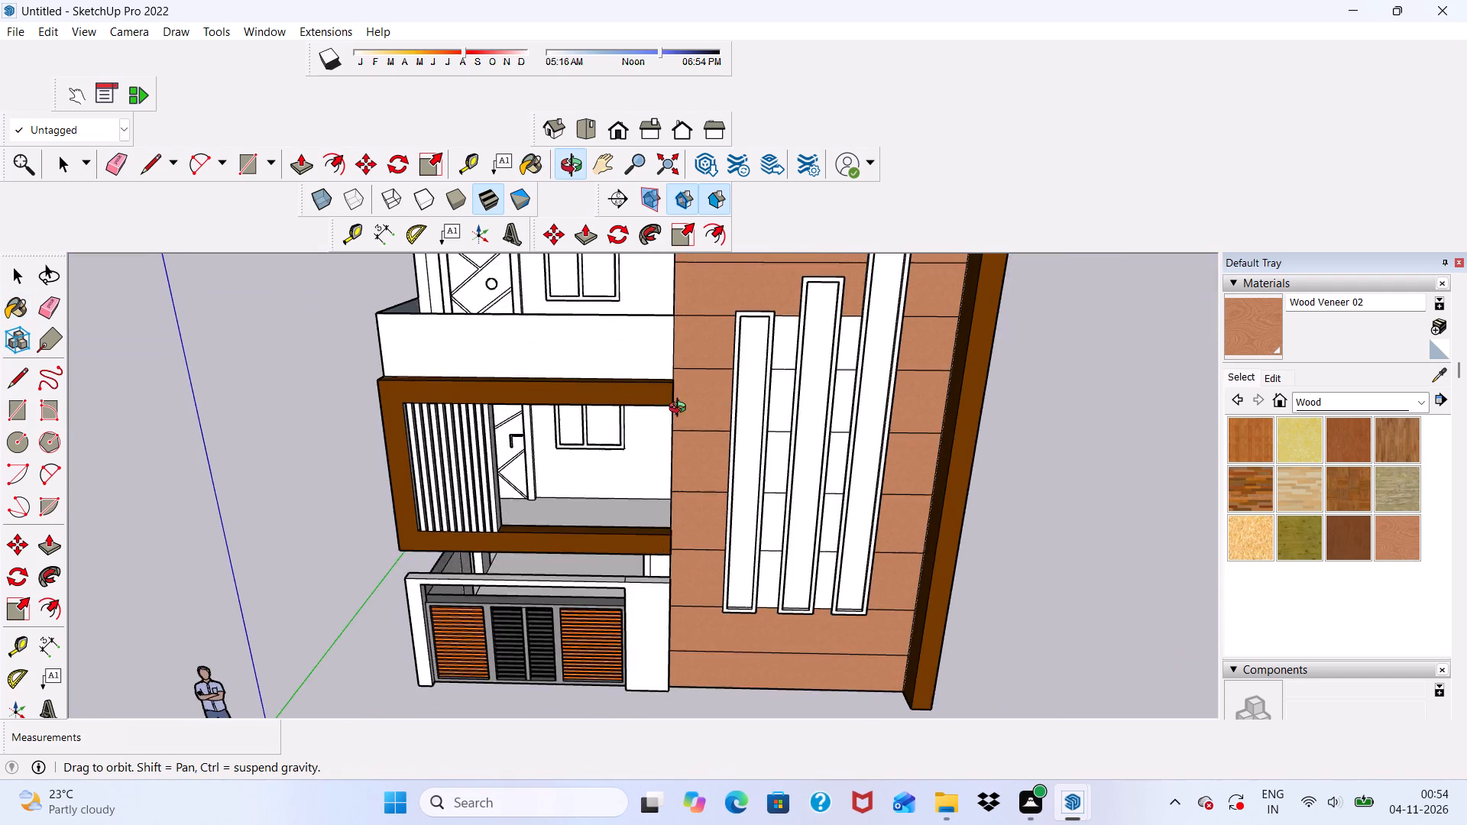
{"action": "middle_click_drag", "start_coordinate": [681, 409], "coordinate": [683, 414]}
{"action": "scroll", "coordinate": [792, 376], "scroll_direction": "up", "scroll_amount": 5}
{"action": "left_click", "coordinate": [784, 345]}
{"action": "left_click", "coordinate": [878, 361]}
{"action": "left_click", "coordinate": [882, 408]}
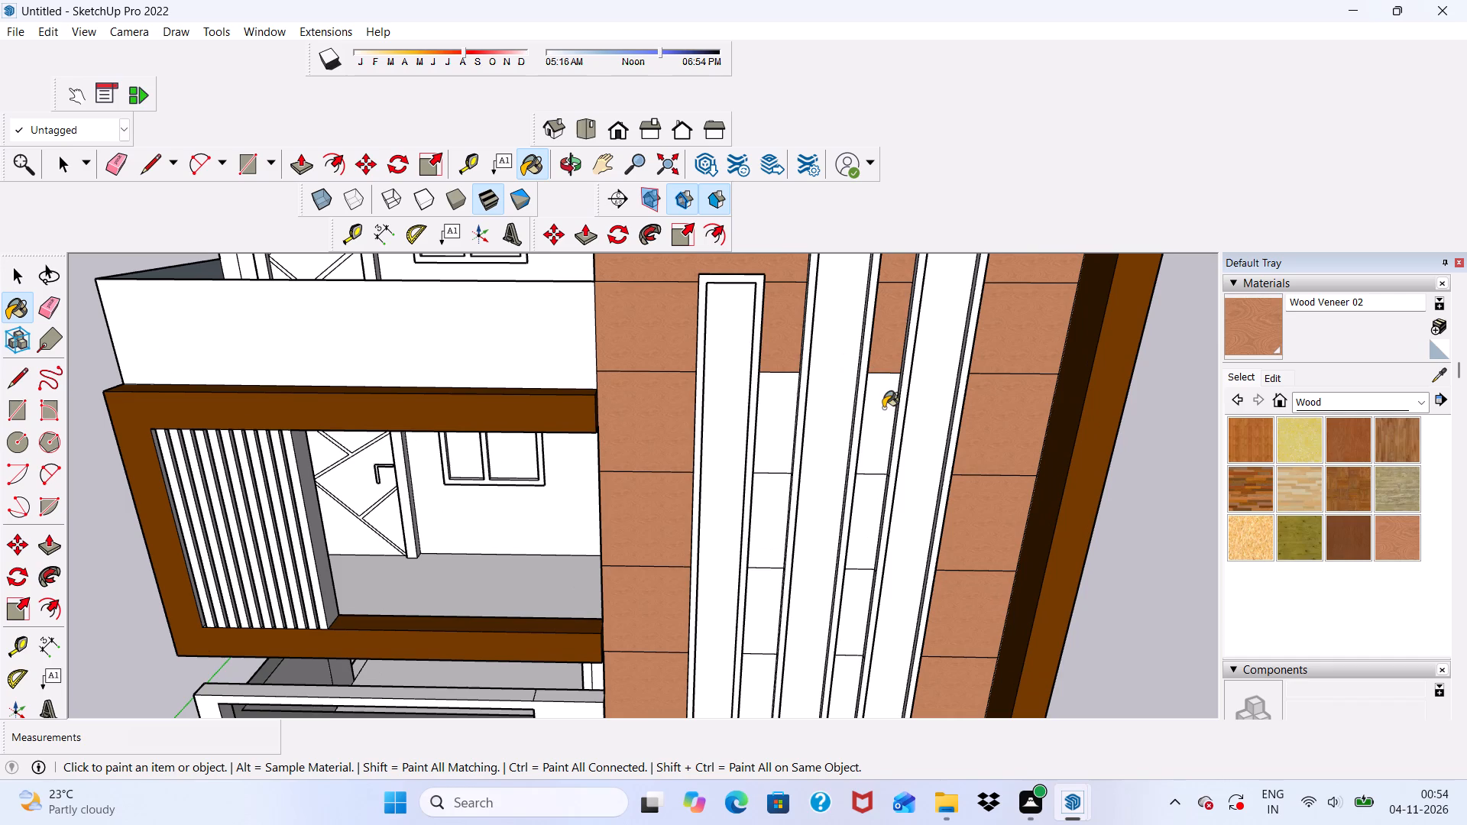
{"action": "left_click", "coordinate": [789, 409]}
{"action": "scroll", "coordinate": [763, 545], "scroll_direction": "up", "scroll_amount": 1}
{"action": "left_click", "coordinate": [763, 547]}
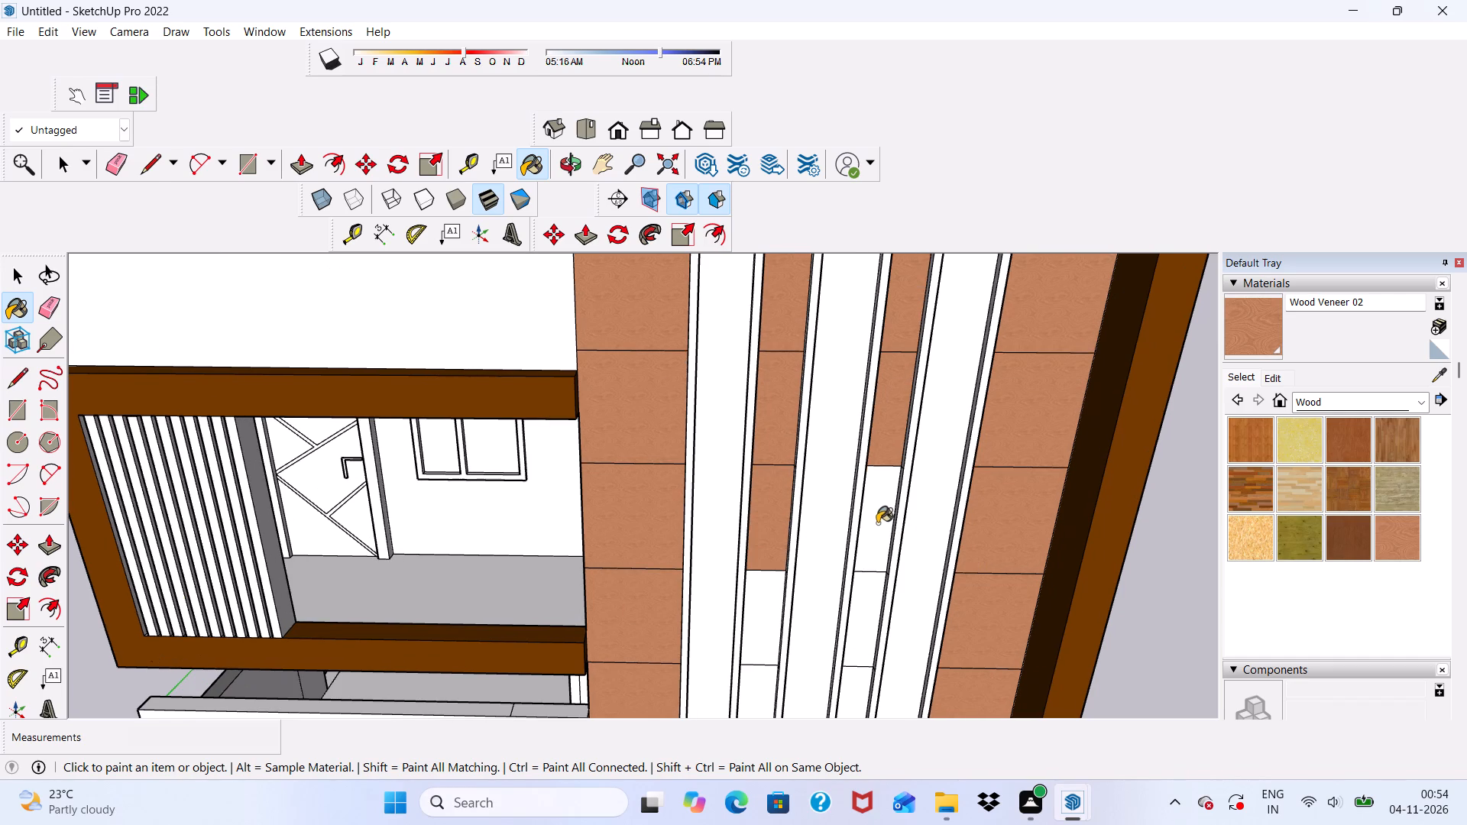
{"action": "left_click", "coordinate": [876, 522]}
{"action": "left_click", "coordinate": [768, 618]}
{"action": "left_click", "coordinate": [864, 622]}
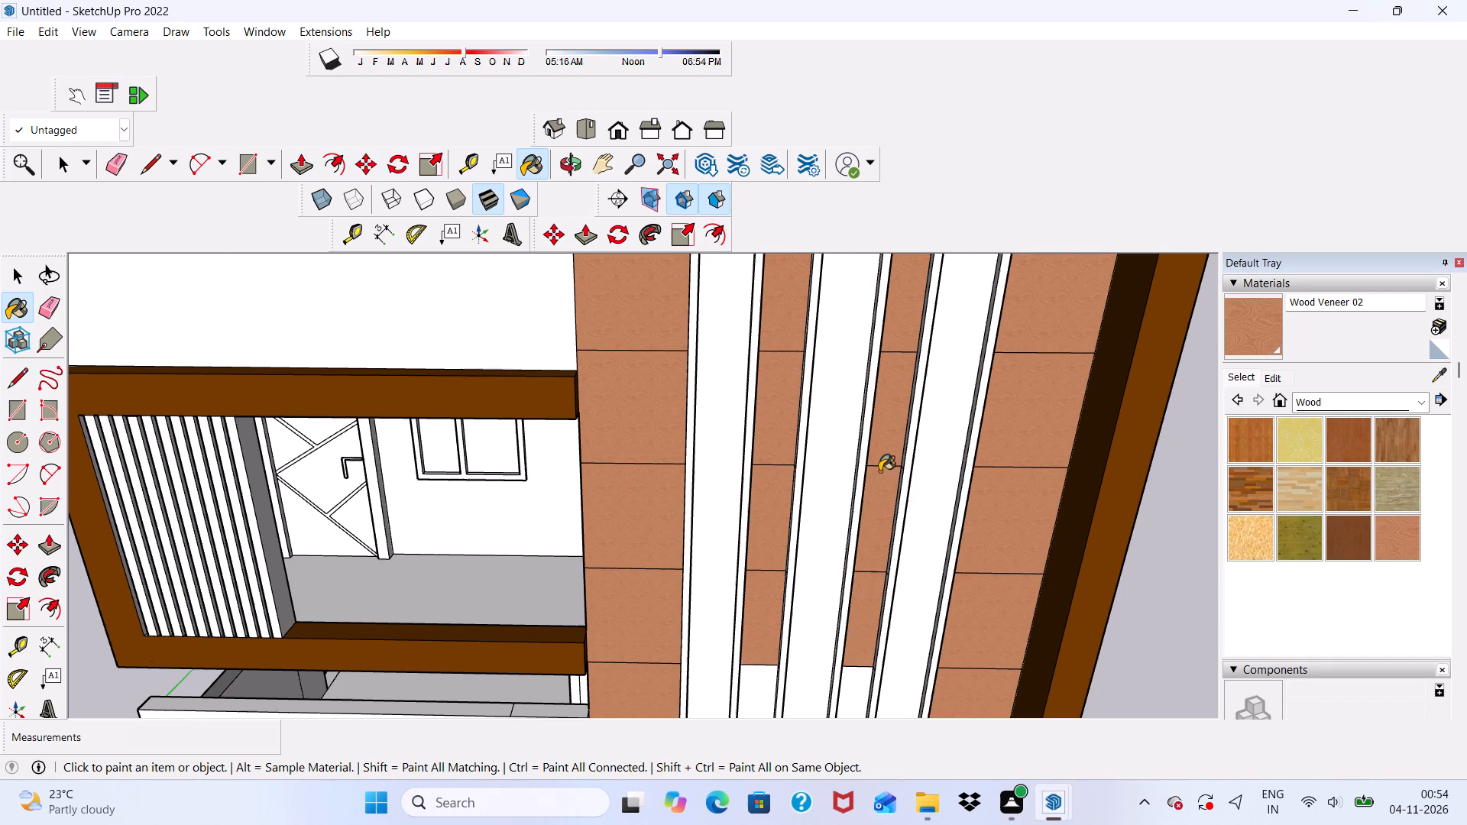
{"action": "scroll", "coordinate": [880, 461], "scroll_direction": "down", "scroll_amount": 4}
{"action": "scroll", "coordinate": [819, 685], "scroll_direction": "up", "scroll_amount": 6}
{"action": "left_click", "coordinate": [769, 613]}
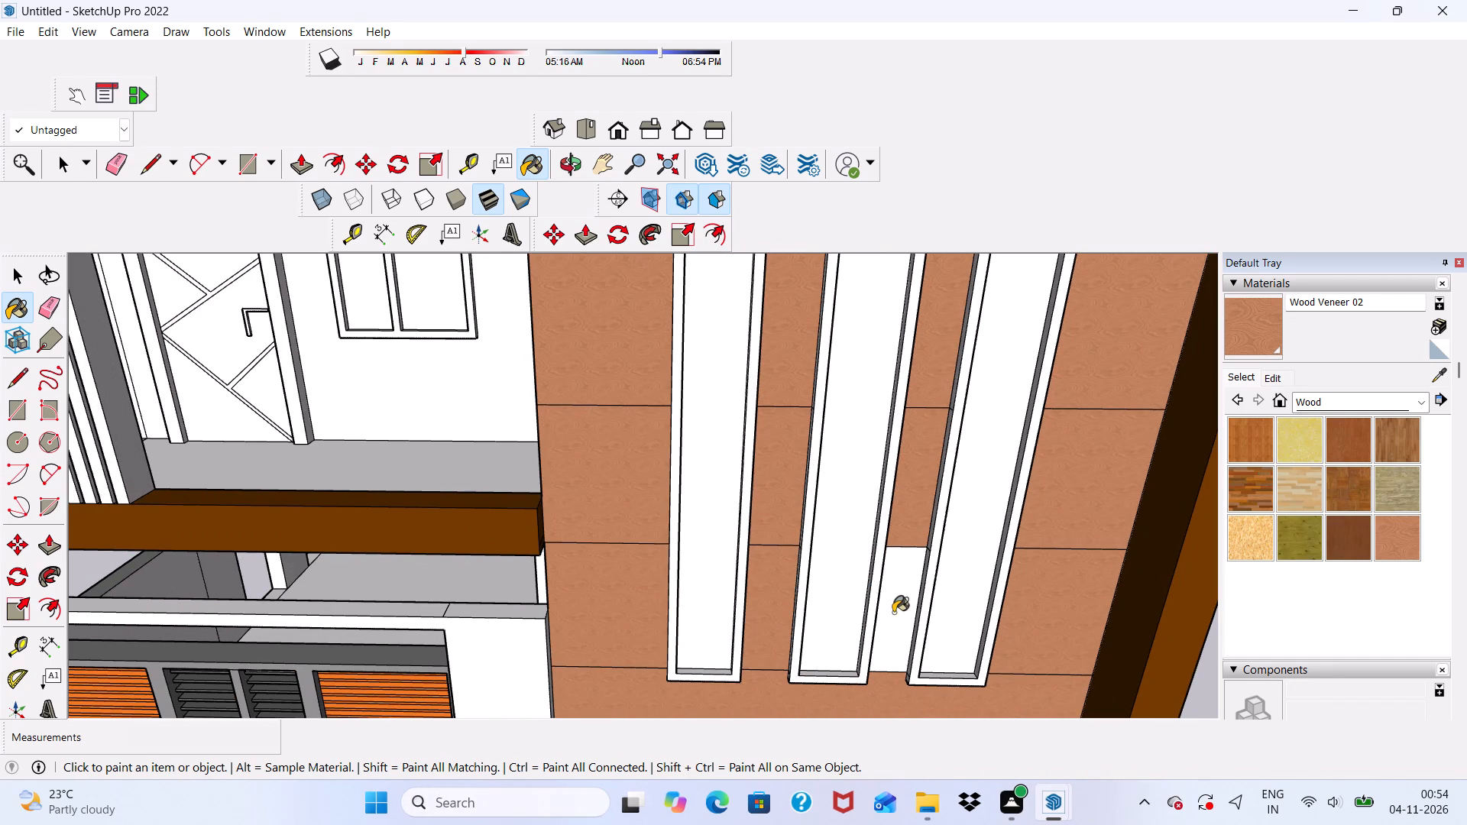
{"action": "left_click", "coordinate": [893, 613]}
Examine the painted grooved wall and the balconies beside it from several angles.
{"action": "scroll", "coordinate": [875, 529], "scroll_direction": "down", "scroll_amount": 8}
{"action": "middle_click_drag", "start_coordinate": [920, 636], "coordinate": [912, 474]}
{"action": "scroll", "coordinate": [907, 486], "scroll_direction": "down", "scroll_amount": 4}
{"action": "middle_click_drag", "start_coordinate": [876, 621], "coordinate": [879, 577]}
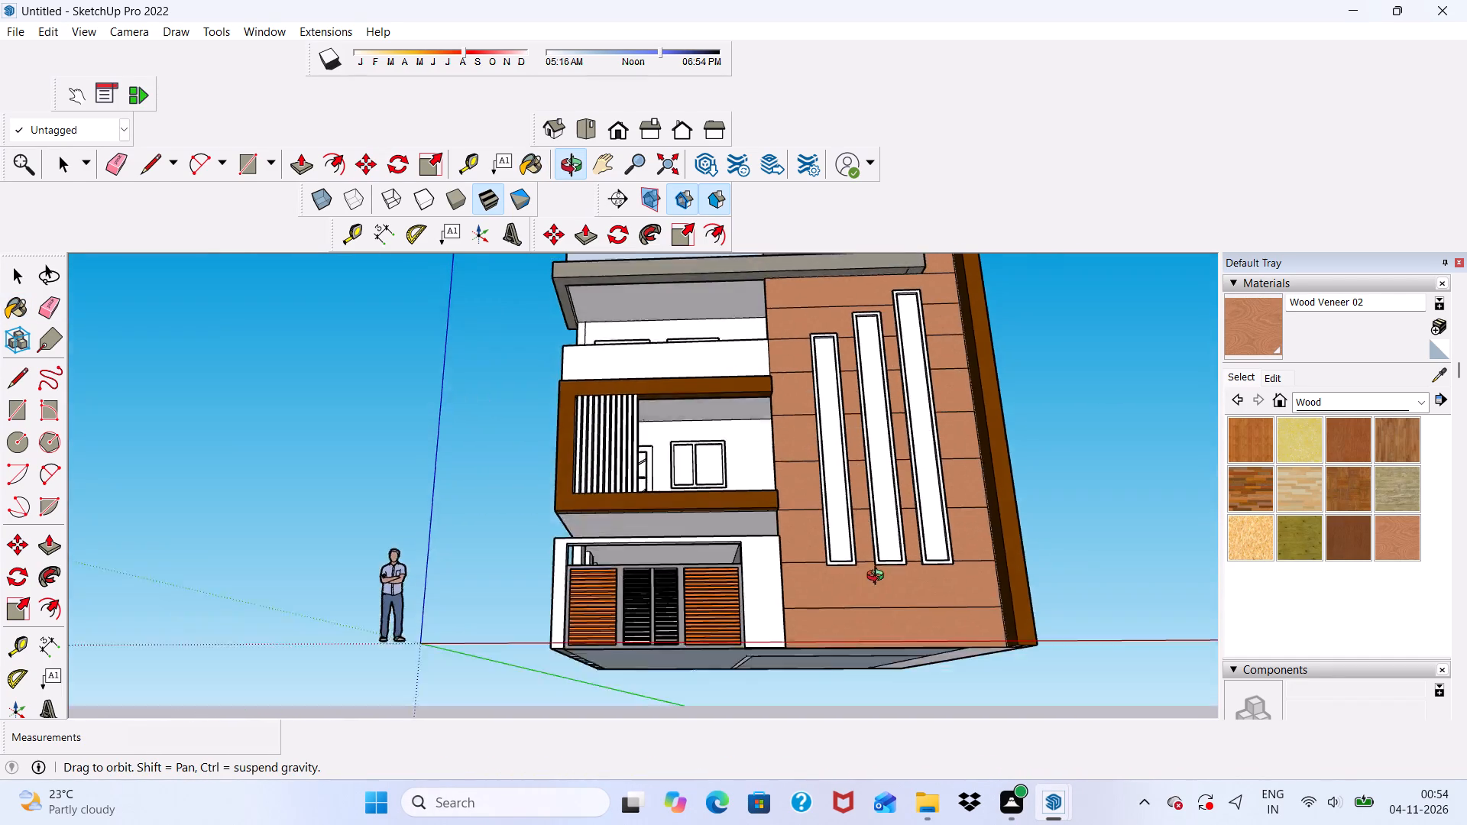
{"action": "middle_click_drag", "start_coordinate": [879, 577], "coordinate": [873, 652]}
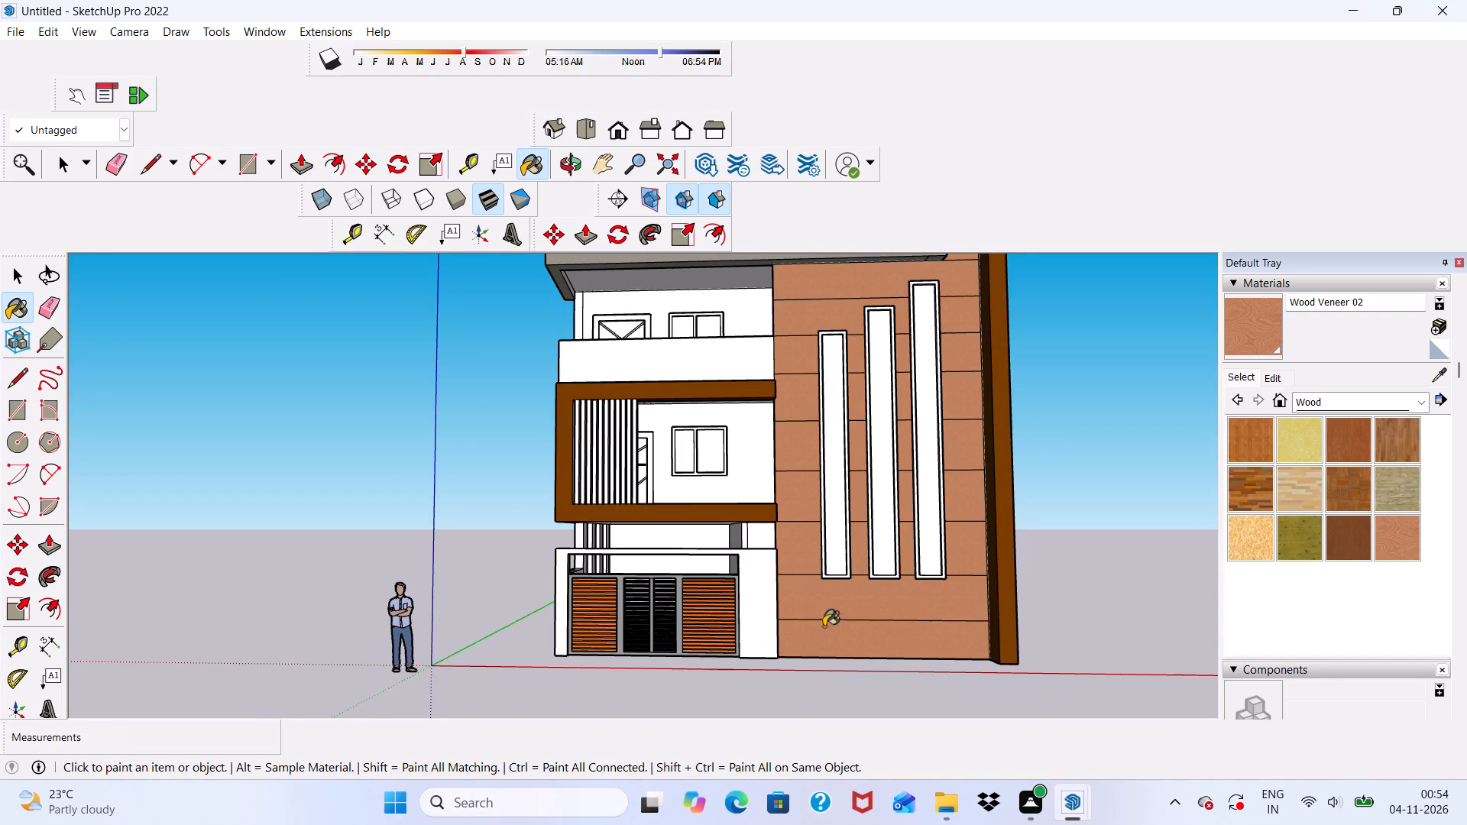
{"action": "scroll", "coordinate": [832, 519], "scroll_direction": "up", "scroll_amount": 5}
{"action": "middle_click_drag", "start_coordinate": [797, 540], "coordinate": [860, 548]}
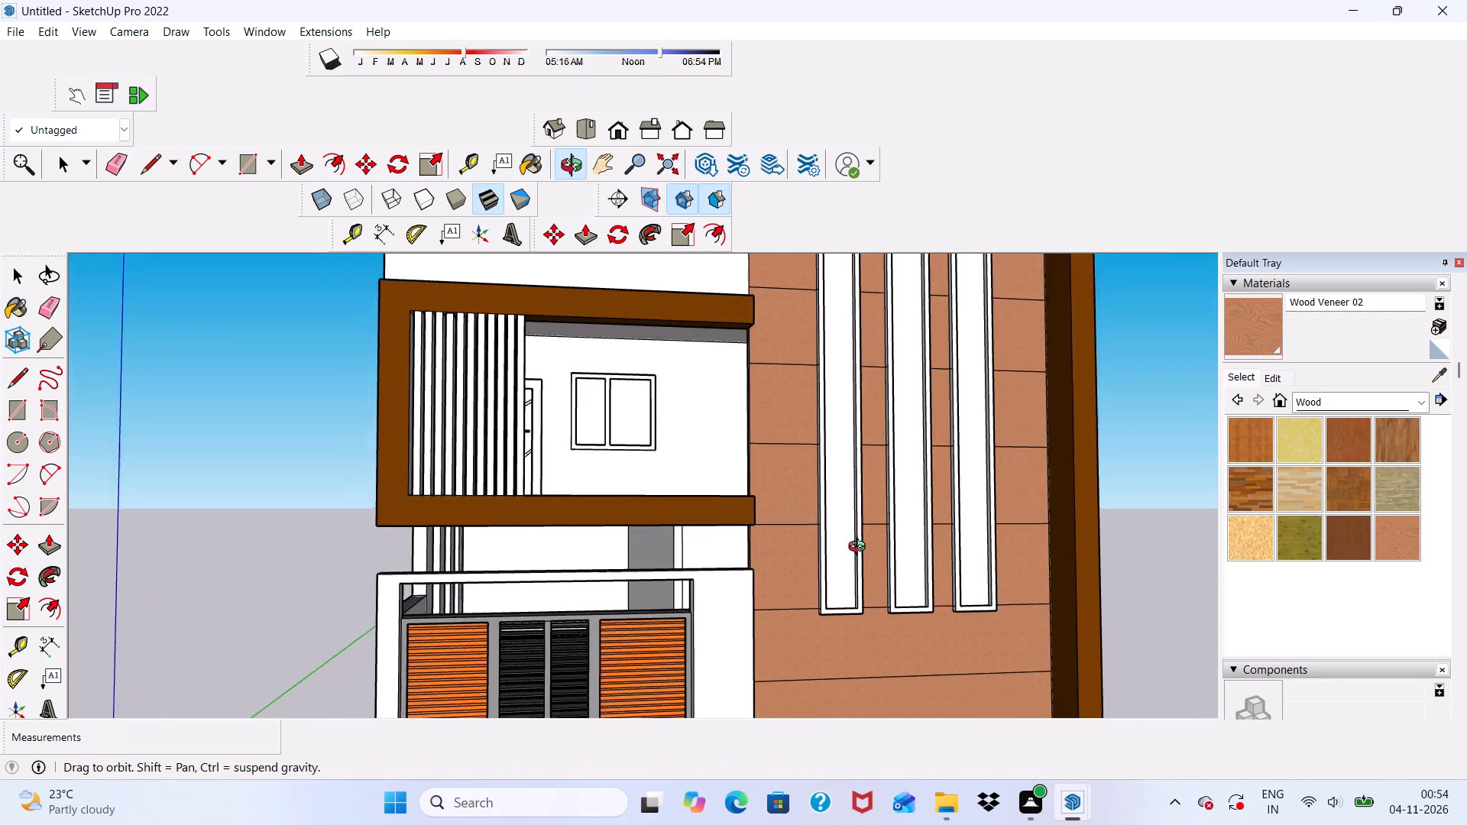
{"action": "middle_click_drag", "start_coordinate": [860, 548], "coordinate": [793, 576]}
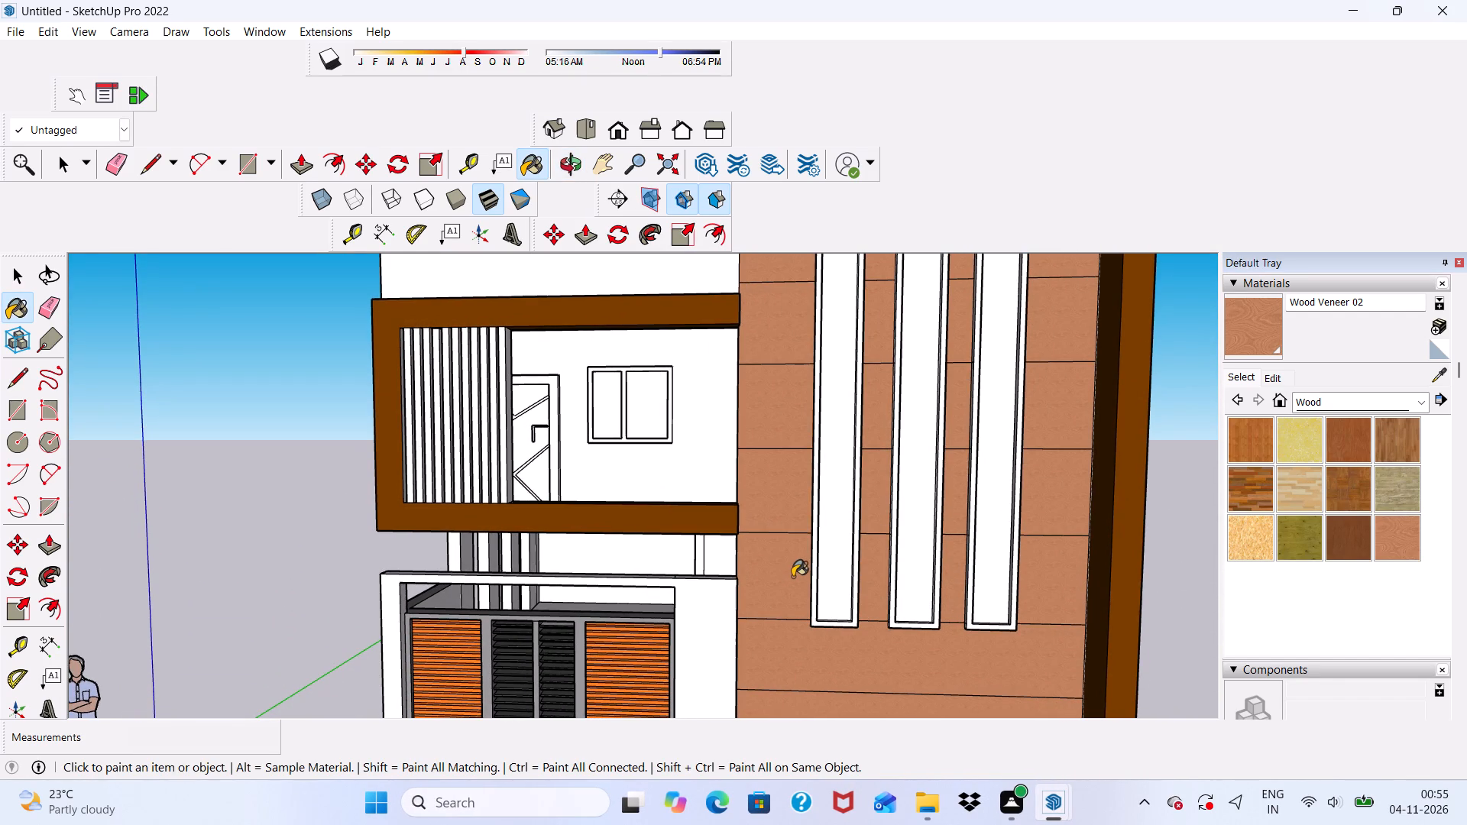
Paint the frame of the lever-handled door behind the vertical slats Wood Veneer 01, including its front, outer side and inner jamb.
{"action": "left_click", "coordinate": [1345, 539]}
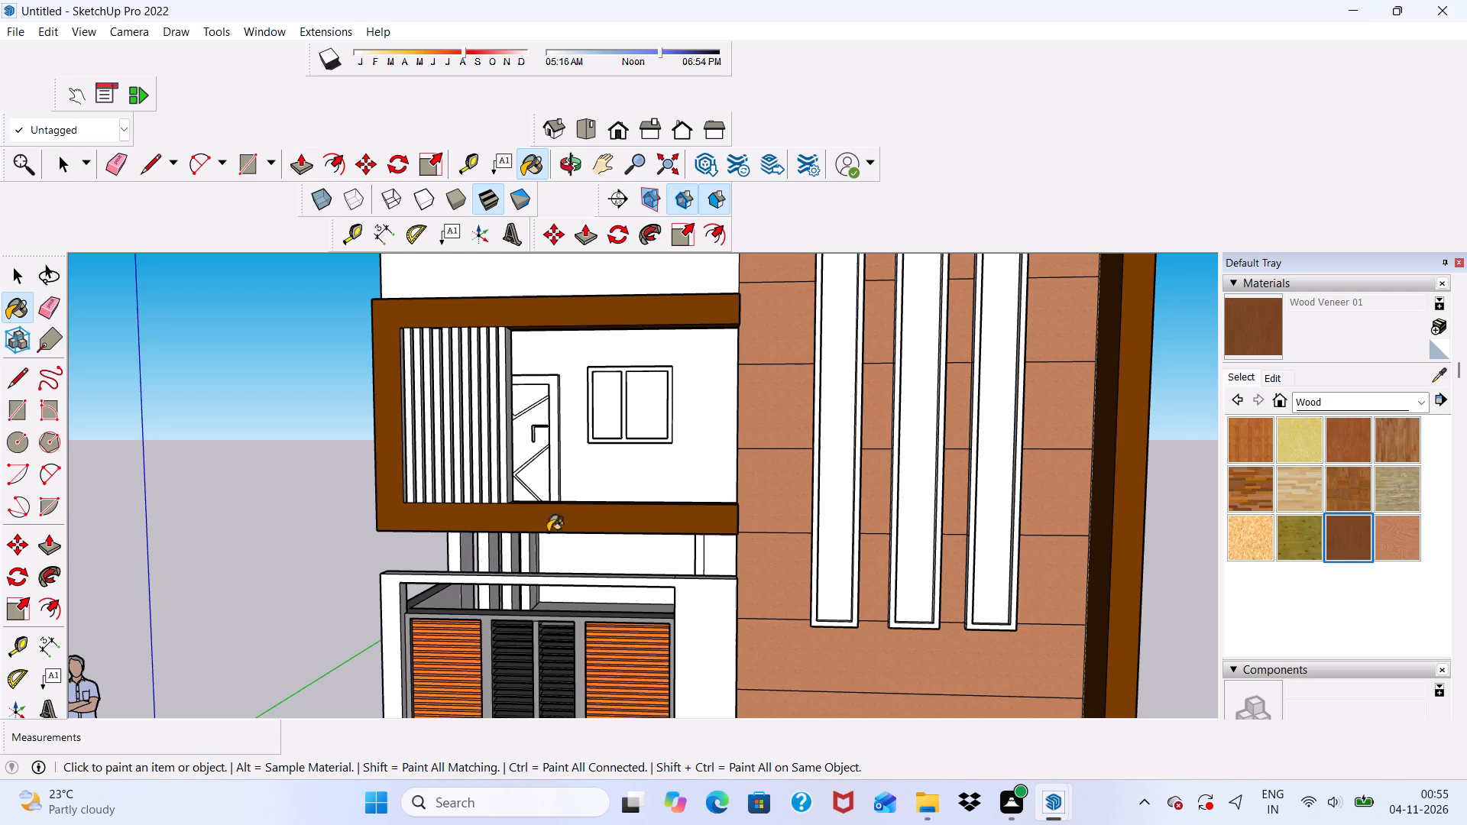
{"action": "scroll", "coordinate": [565, 407], "scroll_direction": "up", "scroll_amount": 10}
{"action": "scroll", "coordinate": [434, 400], "scroll_direction": "up", "scroll_amount": 3}
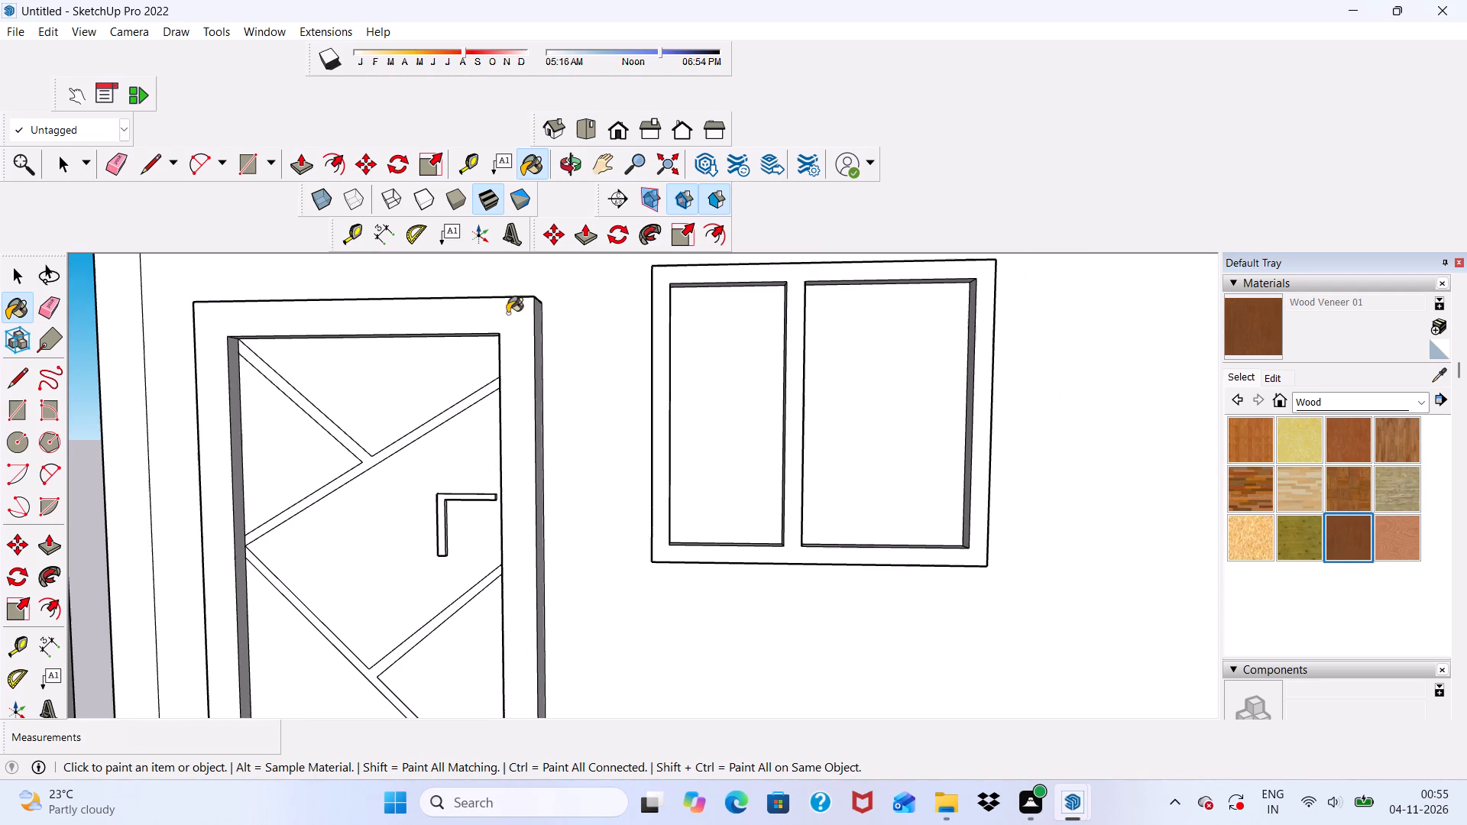
{"action": "left_click", "coordinate": [507, 313]}
{"action": "middle_click_drag", "start_coordinate": [526, 343], "coordinate": [447, 383]}
{"action": "scroll", "coordinate": [523, 390], "scroll_direction": "up", "scroll_amount": 2}
{"action": "left_click", "coordinate": [546, 393]}
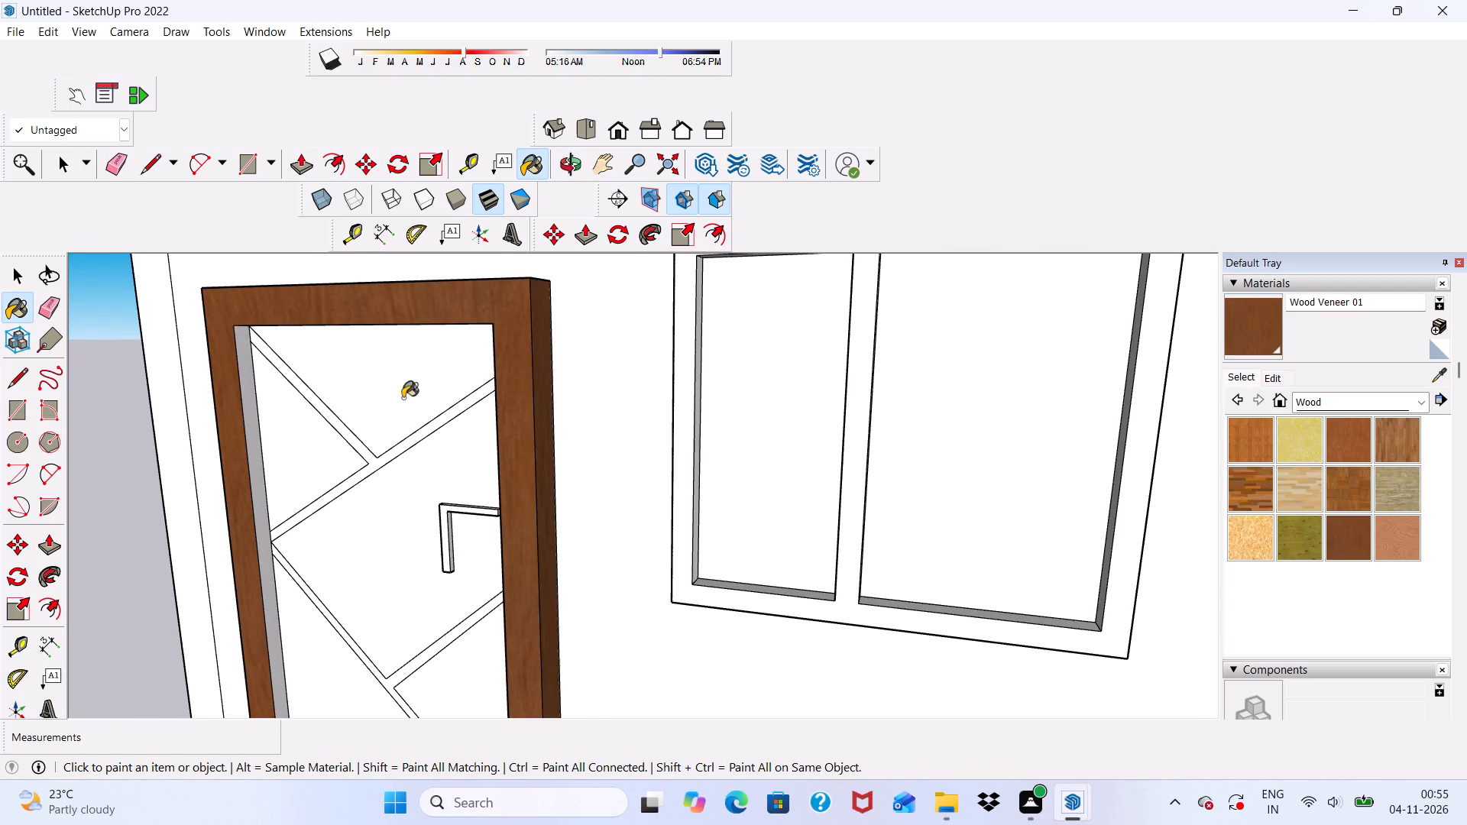
{"action": "scroll", "coordinate": [397, 396], "scroll_direction": "up", "scroll_amount": 2}
{"action": "left_click", "coordinate": [219, 421]}
{"action": "middle_click_drag", "start_coordinate": [229, 419], "coordinate": [370, 235]}
{"action": "left_click_drag", "start_coordinate": [535, 267], "coordinate": [542, 269]}
Paint the front, top, outer side and inner jambs of the round-knob door's frame Wood Veneer 01.
{"action": "scroll", "coordinate": [601, 291], "scroll_direction": "down", "scroll_amount": 6}
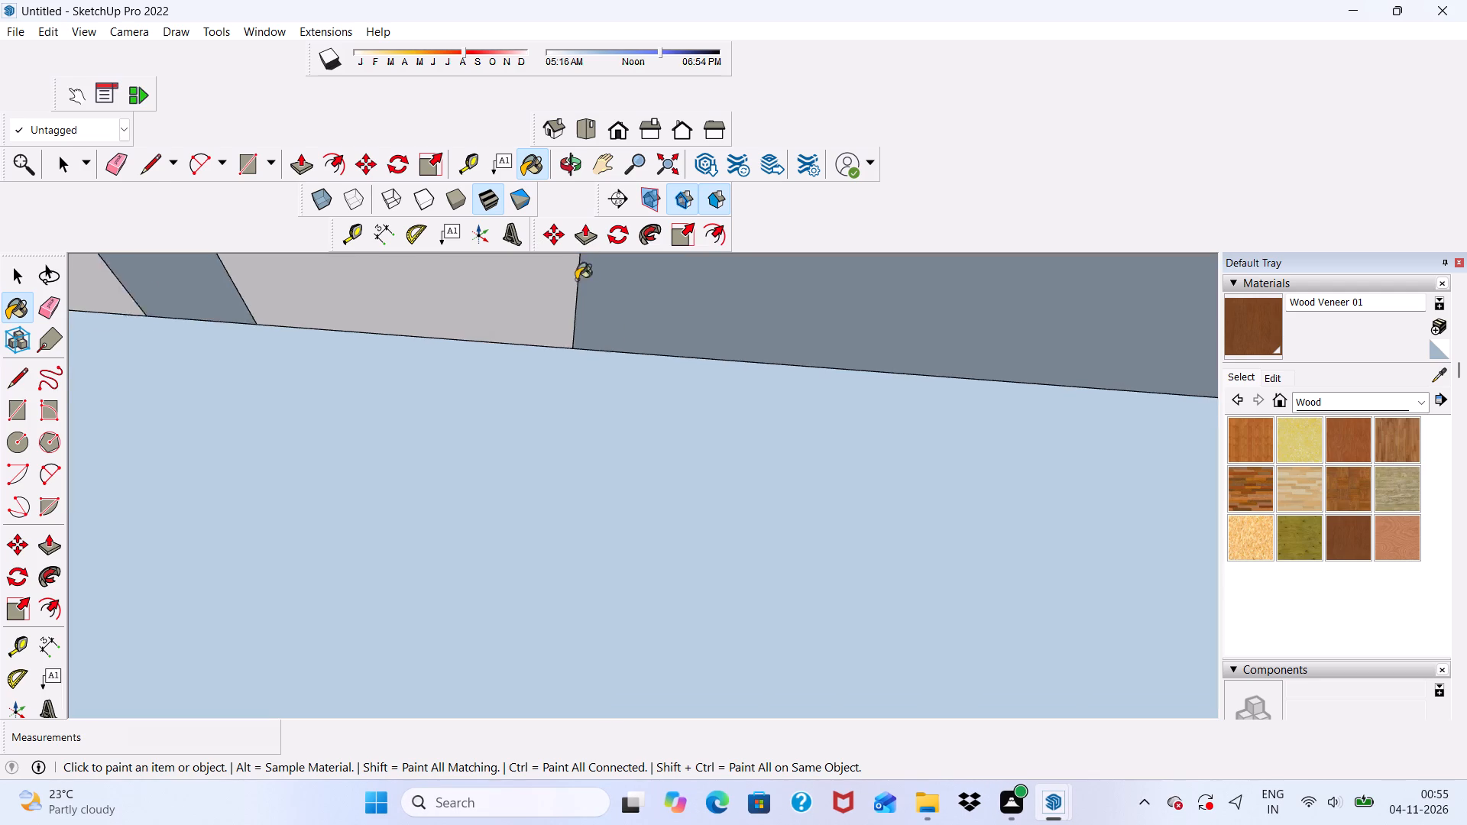
{"action": "scroll", "coordinate": [576, 280], "scroll_direction": "down", "scroll_amount": 2}
{"action": "left_click", "coordinate": [605, 128]}
{"action": "scroll", "coordinate": [603, 257], "scroll_direction": "down", "scroll_amount": 5}
{"action": "scroll", "coordinate": [525, 370], "scroll_direction": "down", "scroll_amount": 8}
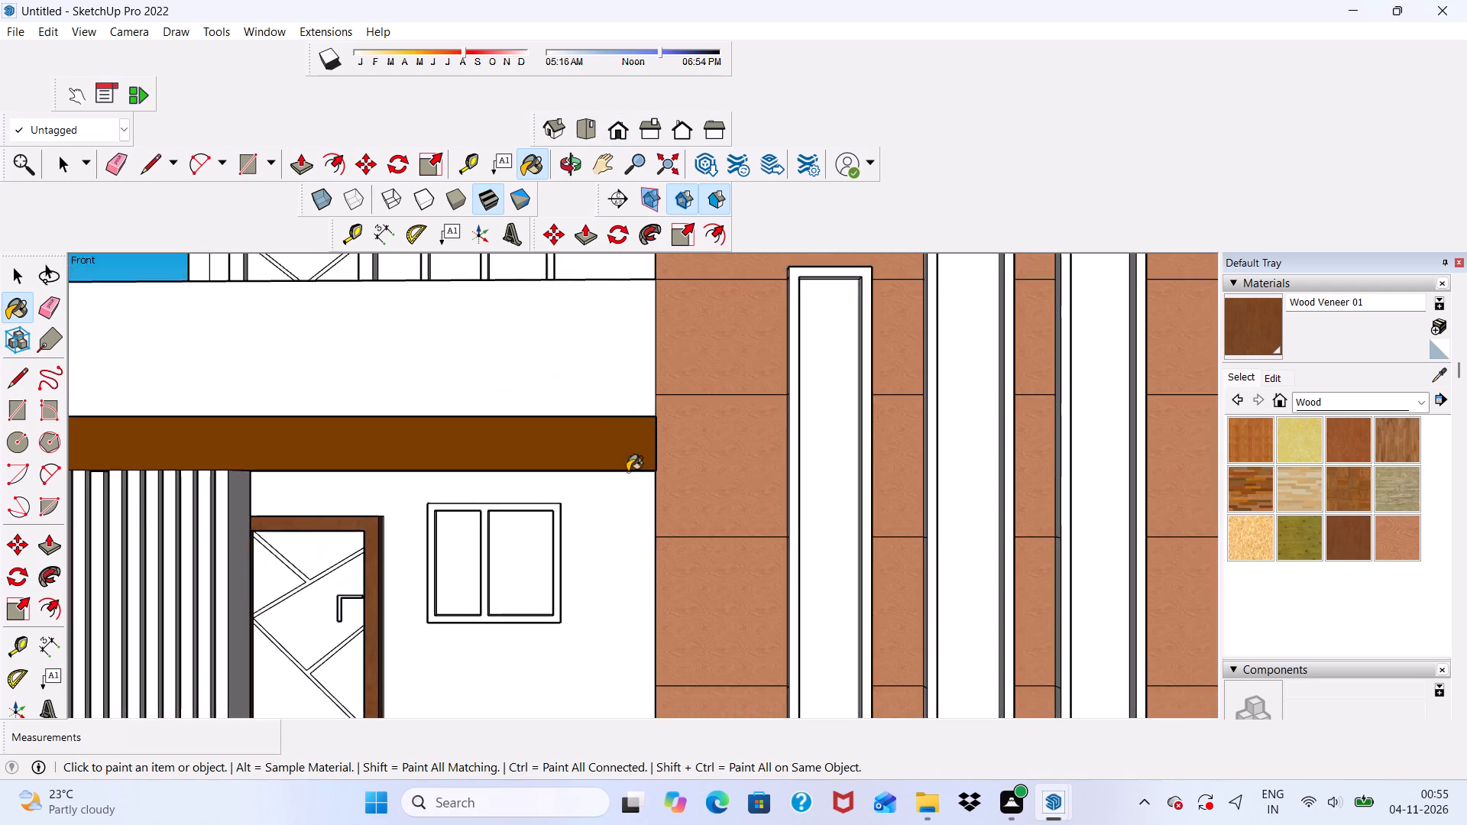
{"action": "middle_click_drag", "start_coordinate": [627, 477], "coordinate": [532, 573]}
{"action": "scroll", "coordinate": [569, 393], "scroll_direction": "down", "scroll_amount": 9}
{"action": "middle_click_drag", "start_coordinate": [511, 537], "coordinate": [598, 474]}
{"action": "scroll", "coordinate": [526, 454], "scroll_direction": "down", "scroll_amount": 4}
{"action": "scroll", "coordinate": [494, 406], "scroll_direction": "up", "scroll_amount": 17}
{"action": "left_click", "coordinate": [457, 364]}
{"action": "scroll", "coordinate": [500, 394], "scroll_direction": "up", "scroll_amount": 5}
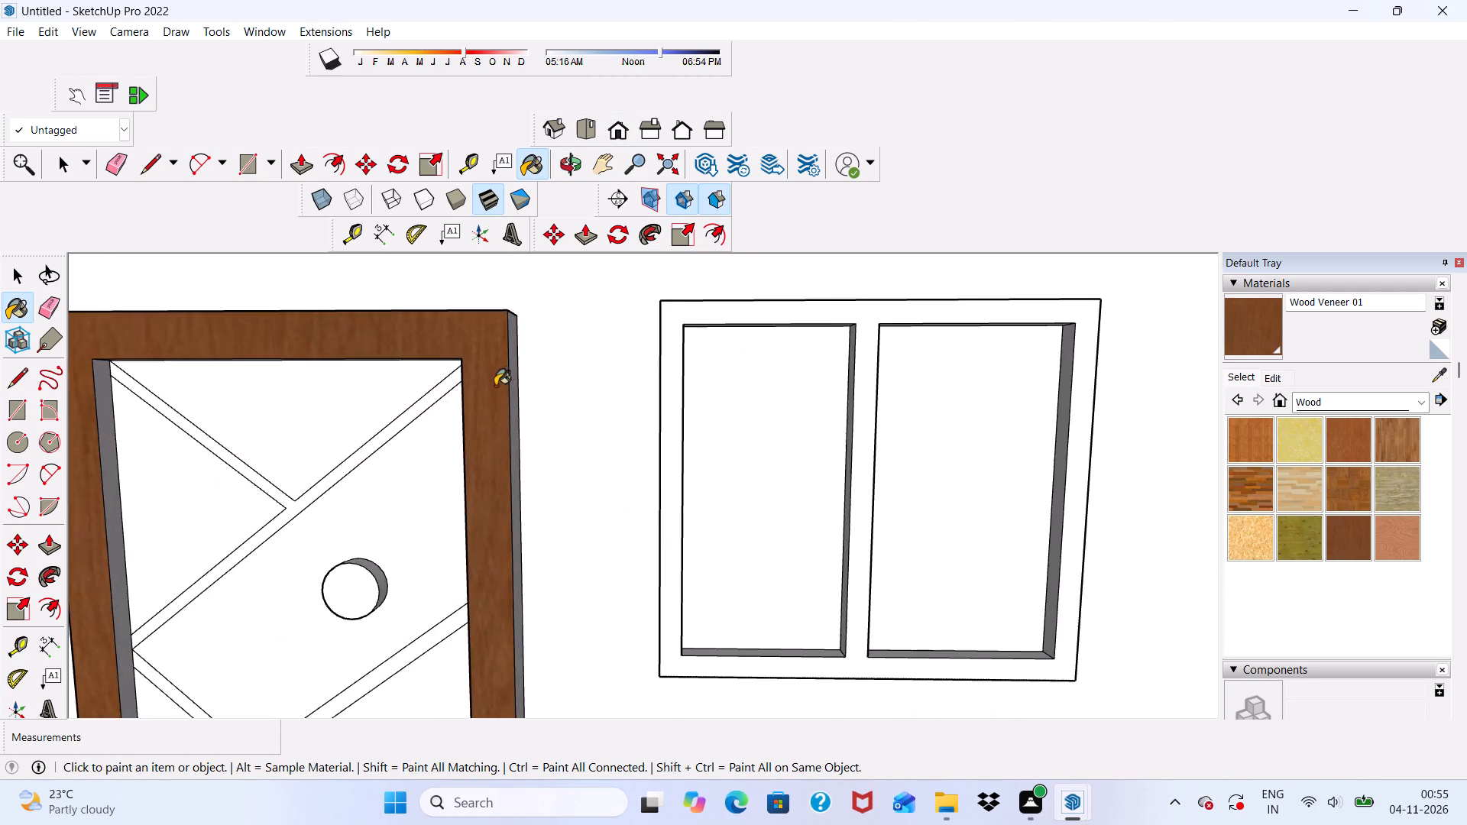
{"action": "middle_click_drag", "start_coordinate": [499, 384], "coordinate": [403, 415]}
{"action": "scroll", "coordinate": [519, 396], "scroll_direction": "up", "scroll_amount": 2}
{"action": "left_click", "coordinate": [524, 395]}
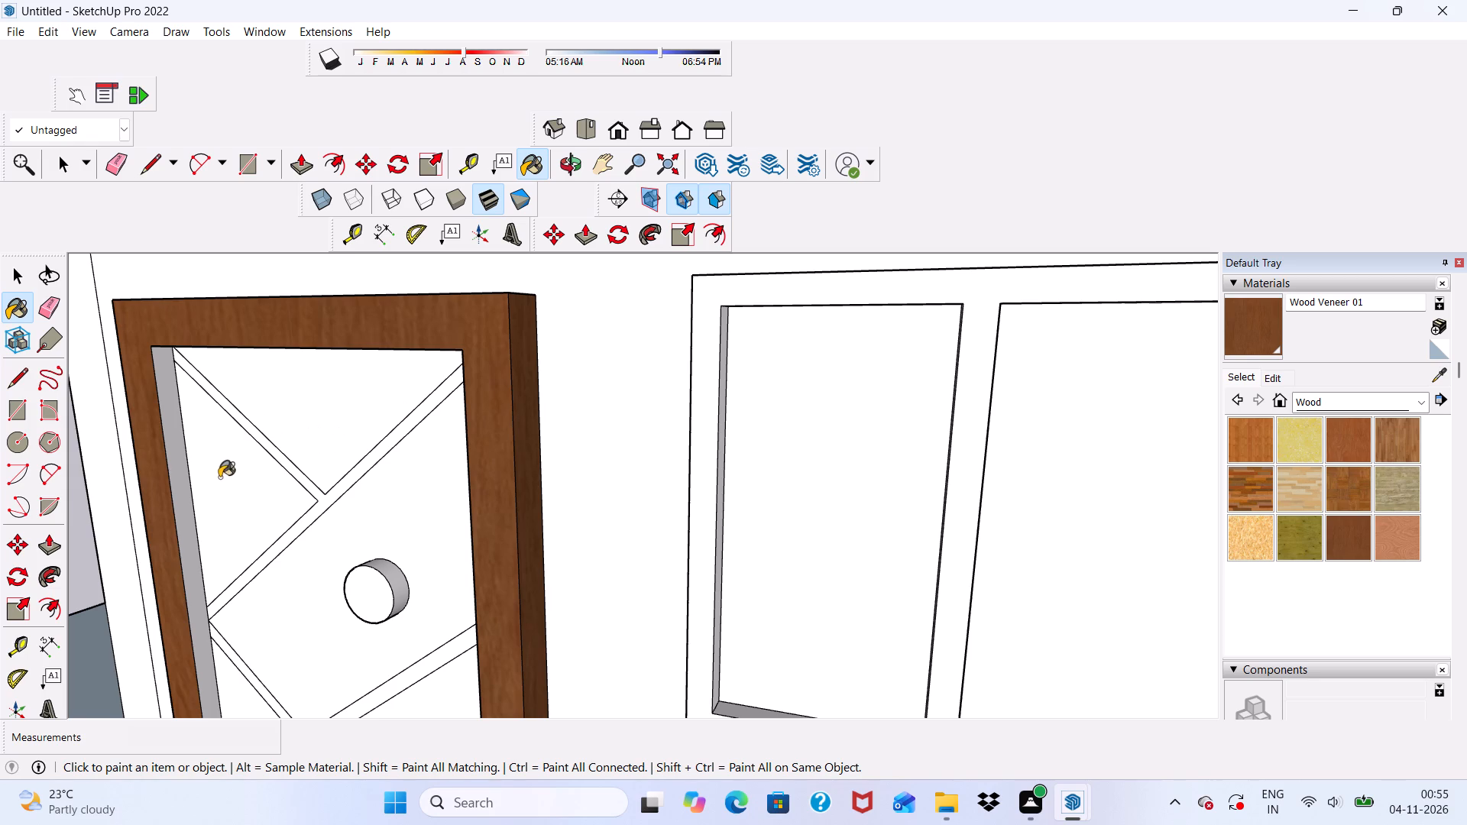
{"action": "left_click", "coordinate": [179, 509]}
{"action": "middle_click_drag", "start_coordinate": [324, 422], "coordinate": [610, 490]}
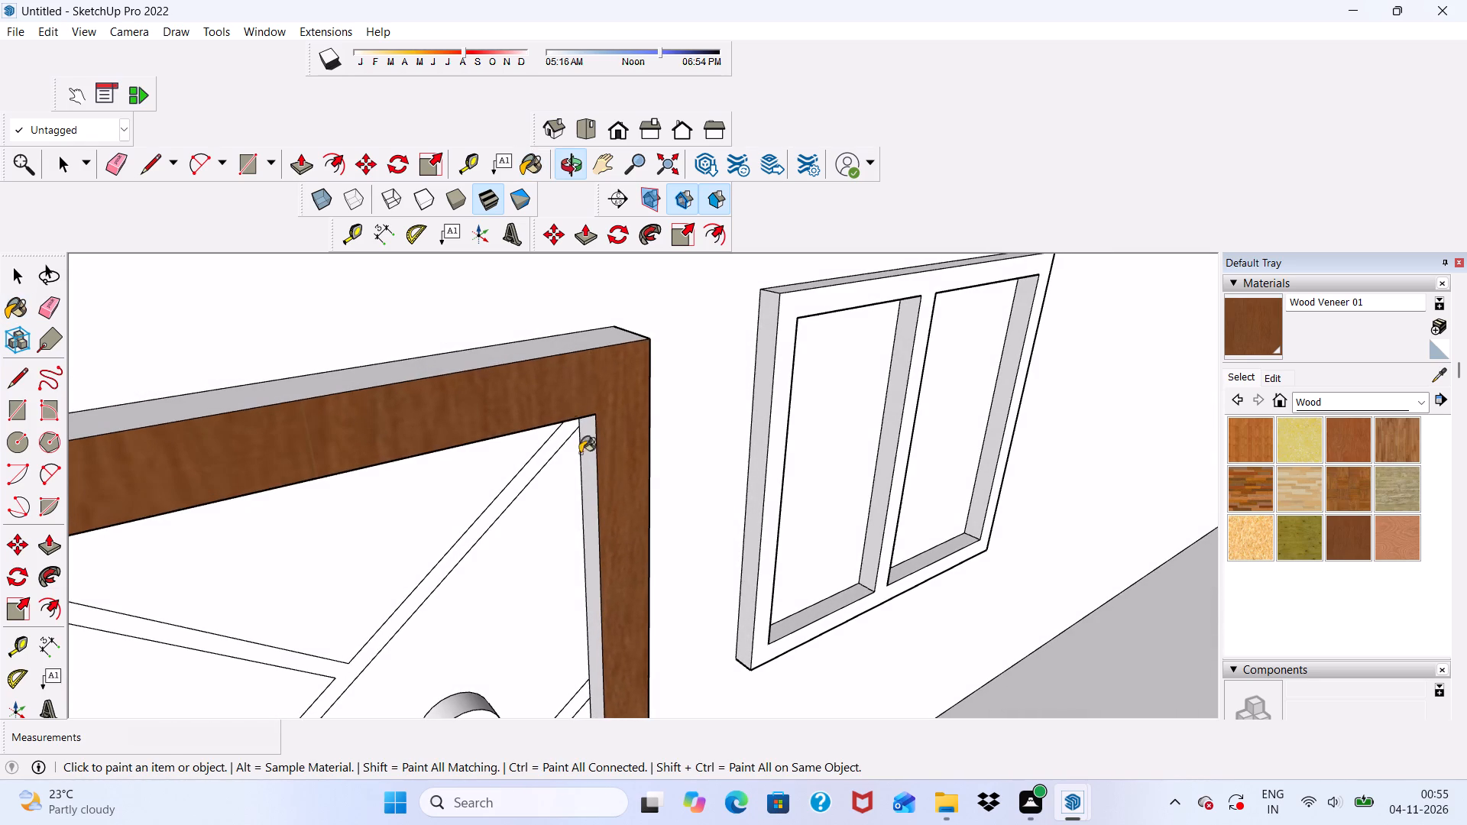
{"action": "left_click", "coordinate": [545, 351]}
{"action": "left_click", "coordinate": [581, 452]}
Paint the remaining side faces of the round-knob door's frame Wood Veneer 01.
{"action": "scroll", "coordinate": [590, 359], "scroll_direction": "down", "scroll_amount": 5}
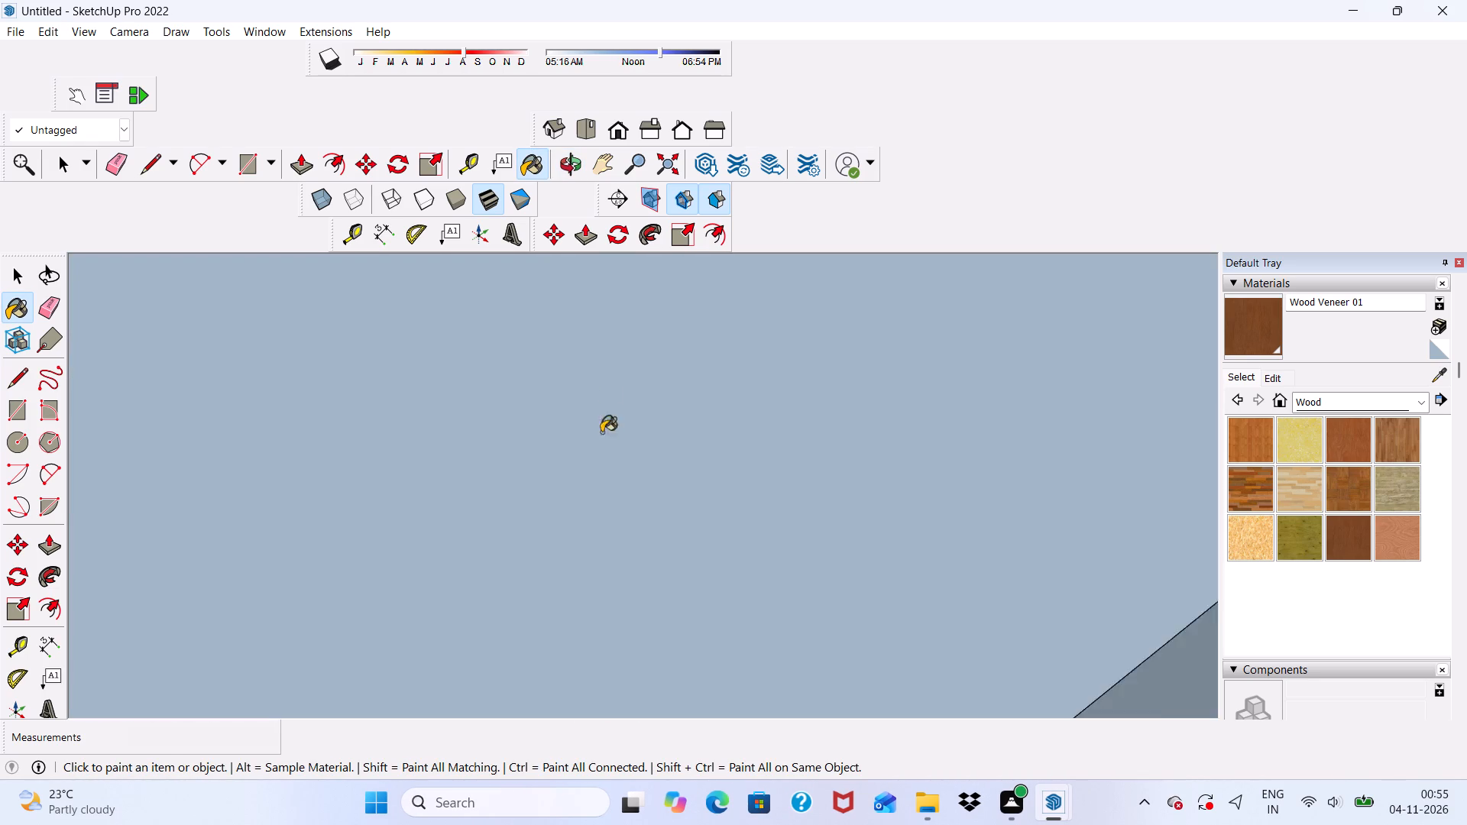
{"action": "scroll", "coordinate": [594, 445], "scroll_direction": "up", "scroll_amount": 6}
{"action": "left_click", "coordinate": [615, 127]}
{"action": "scroll", "coordinate": [568, 263], "scroll_direction": "down", "scroll_amount": 8}
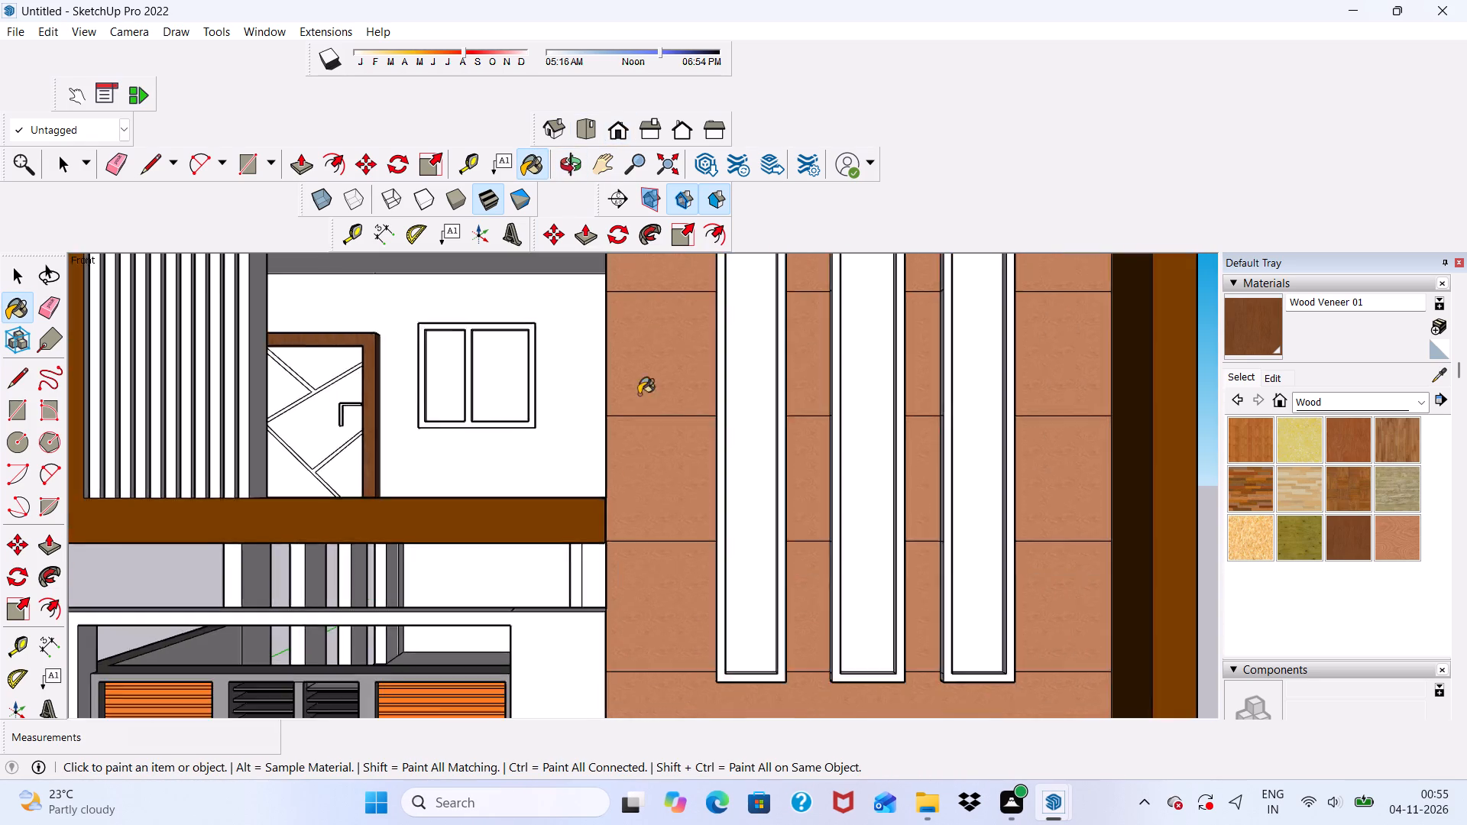
{"action": "scroll", "coordinate": [639, 394], "scroll_direction": "down", "scroll_amount": 2}
{"action": "scroll", "coordinate": [463, 396], "scroll_direction": "up", "scroll_amount": 10}
{"action": "middle_click_drag", "start_coordinate": [380, 395], "coordinate": [414, 473]}
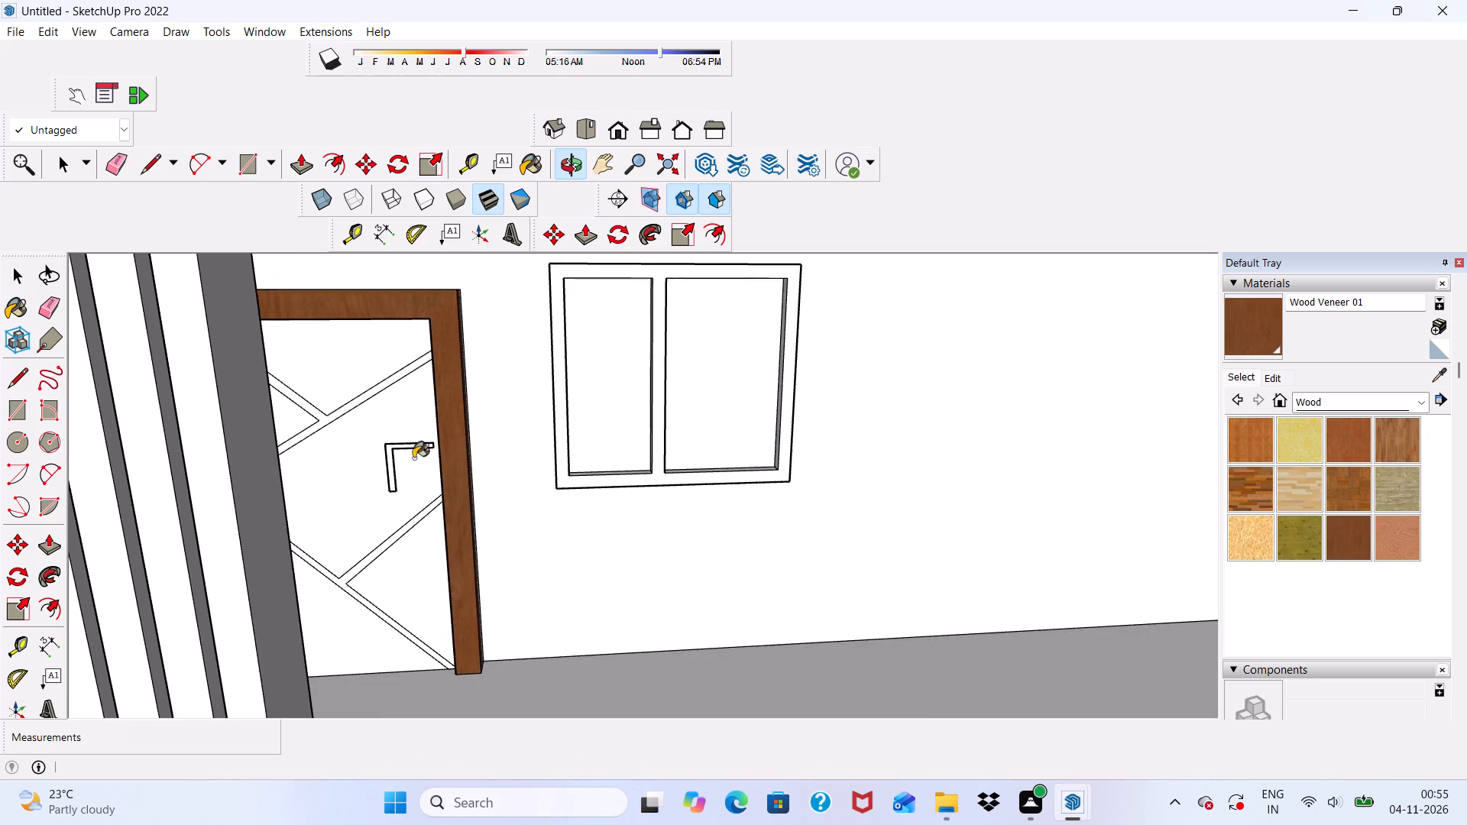
{"action": "scroll", "coordinate": [451, 435], "scroll_direction": "down", "scroll_amount": 15}
{"action": "scroll", "coordinate": [441, 318], "scroll_direction": "up", "scroll_amount": 11}
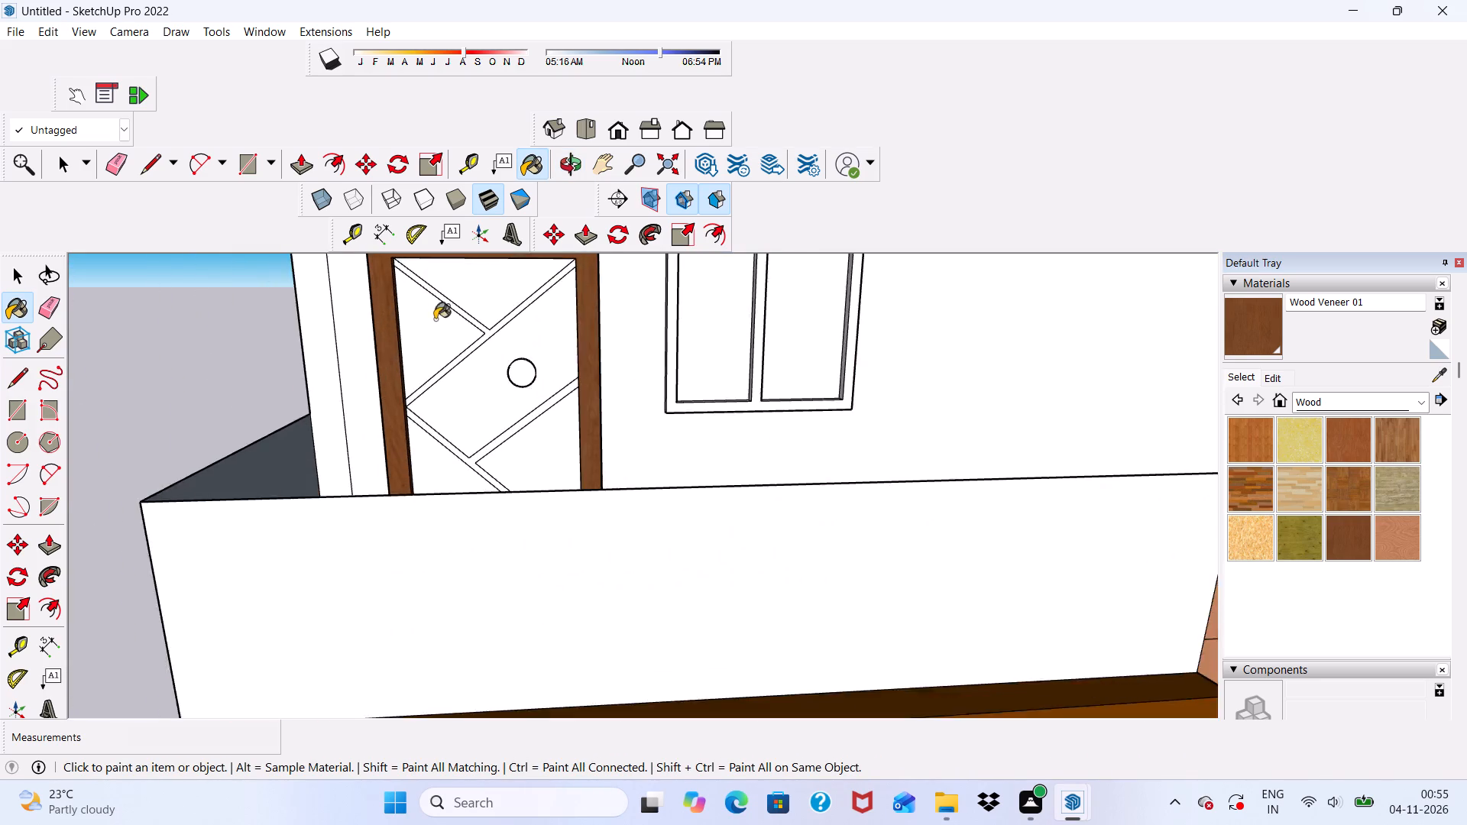
{"action": "scroll", "coordinate": [435, 319], "scroll_direction": "up", "scroll_amount": 3}
{"action": "middle_click_drag", "start_coordinate": [435, 320], "coordinate": [630, 334]}
{"action": "scroll", "coordinate": [630, 334], "scroll_direction": "up", "scroll_amount": 4}
{"action": "left_click", "coordinate": [624, 325]}
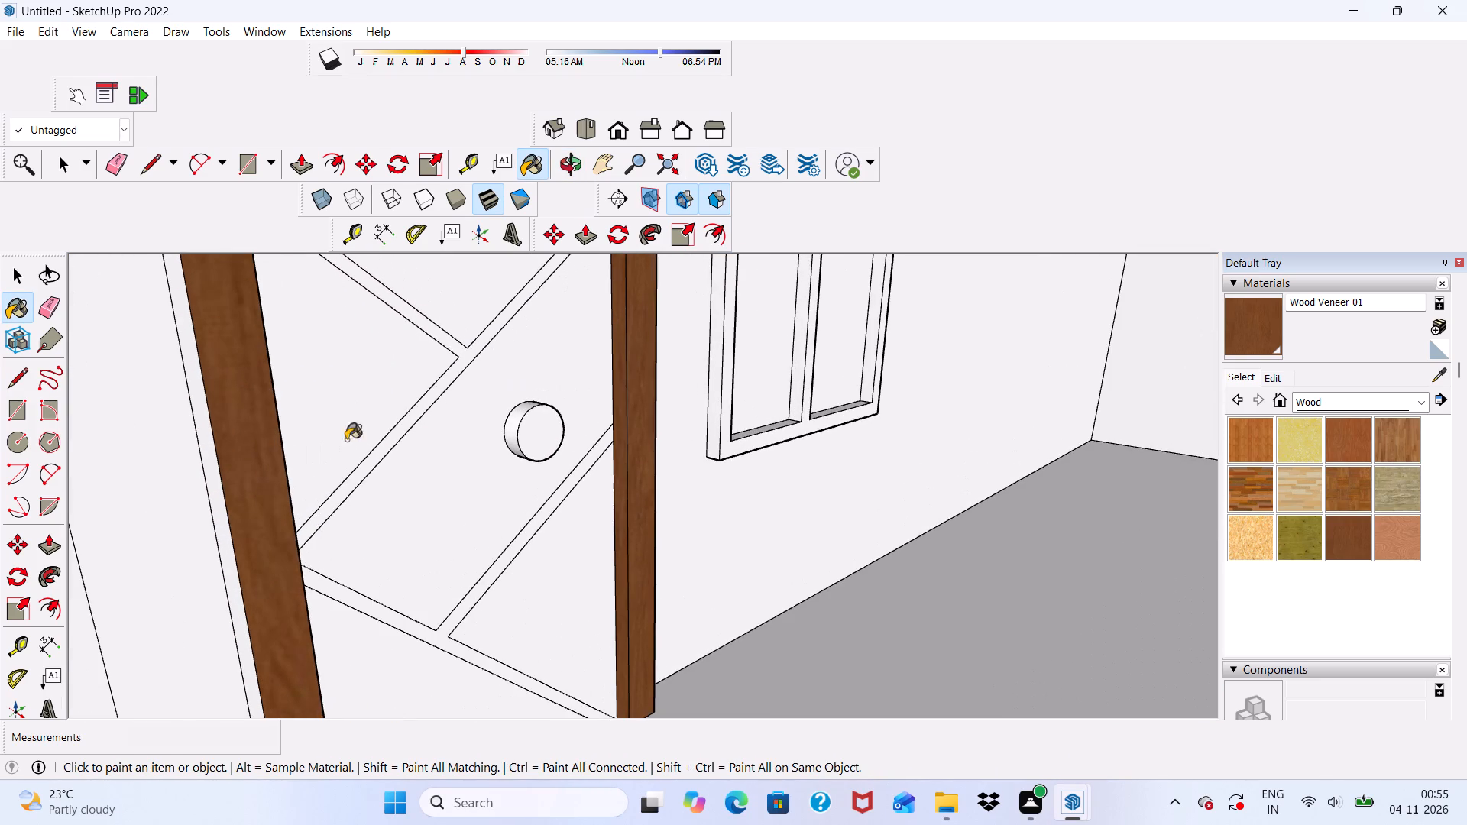
{"action": "left_click", "coordinate": [213, 470]}
Paint the front, window-side outer face and far inner jamb of the frame on the door with two hexagonal knobs Wood Veneer 01.
{"action": "middle_click_drag", "start_coordinate": [210, 480], "coordinate": [291, 465]}
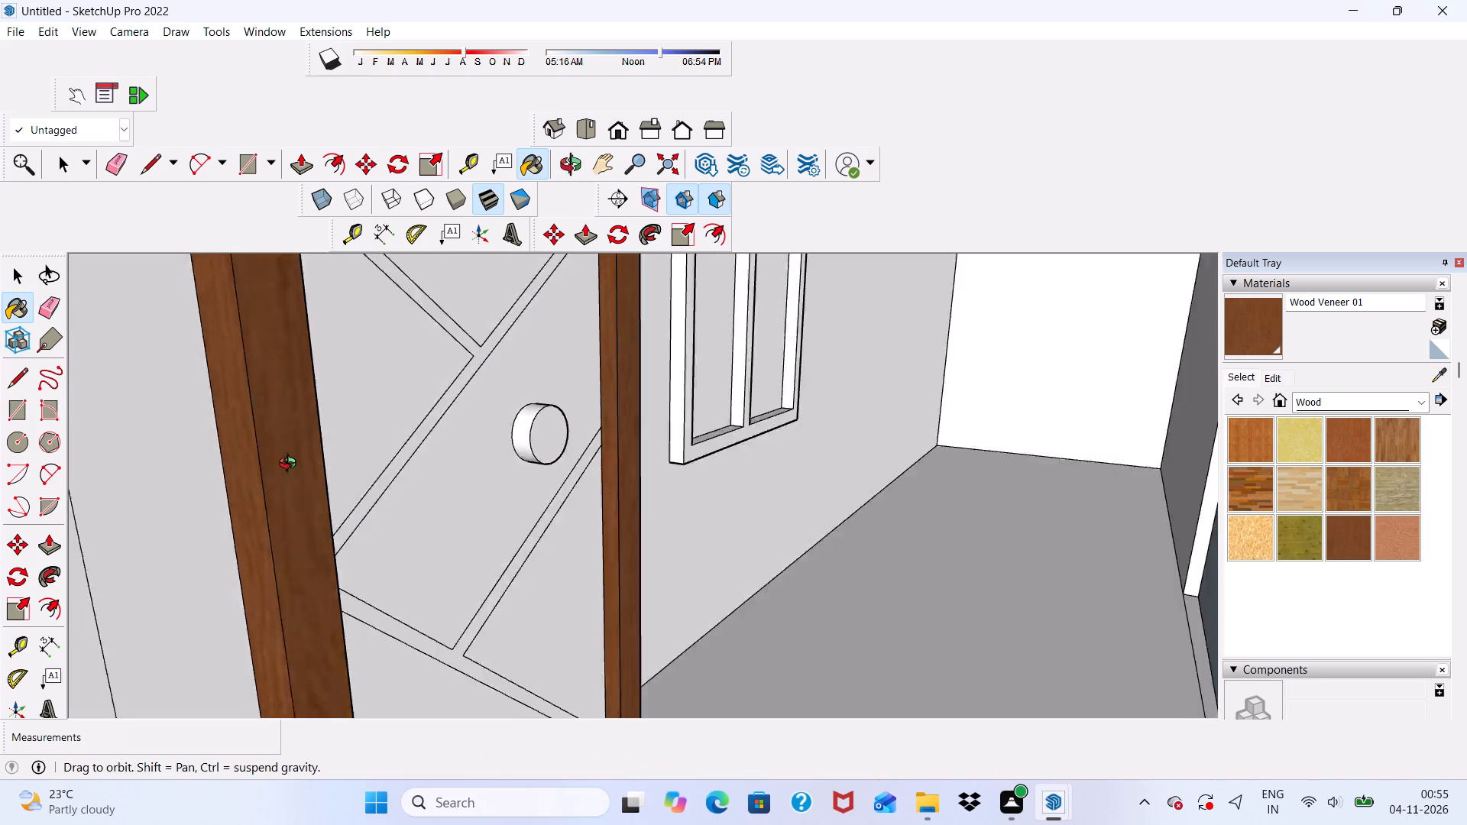
{"action": "middle_click_drag", "start_coordinate": [291, 465], "coordinate": [53, 477]}
{"action": "middle_click_drag", "start_coordinate": [553, 429], "coordinate": [416, 434]}
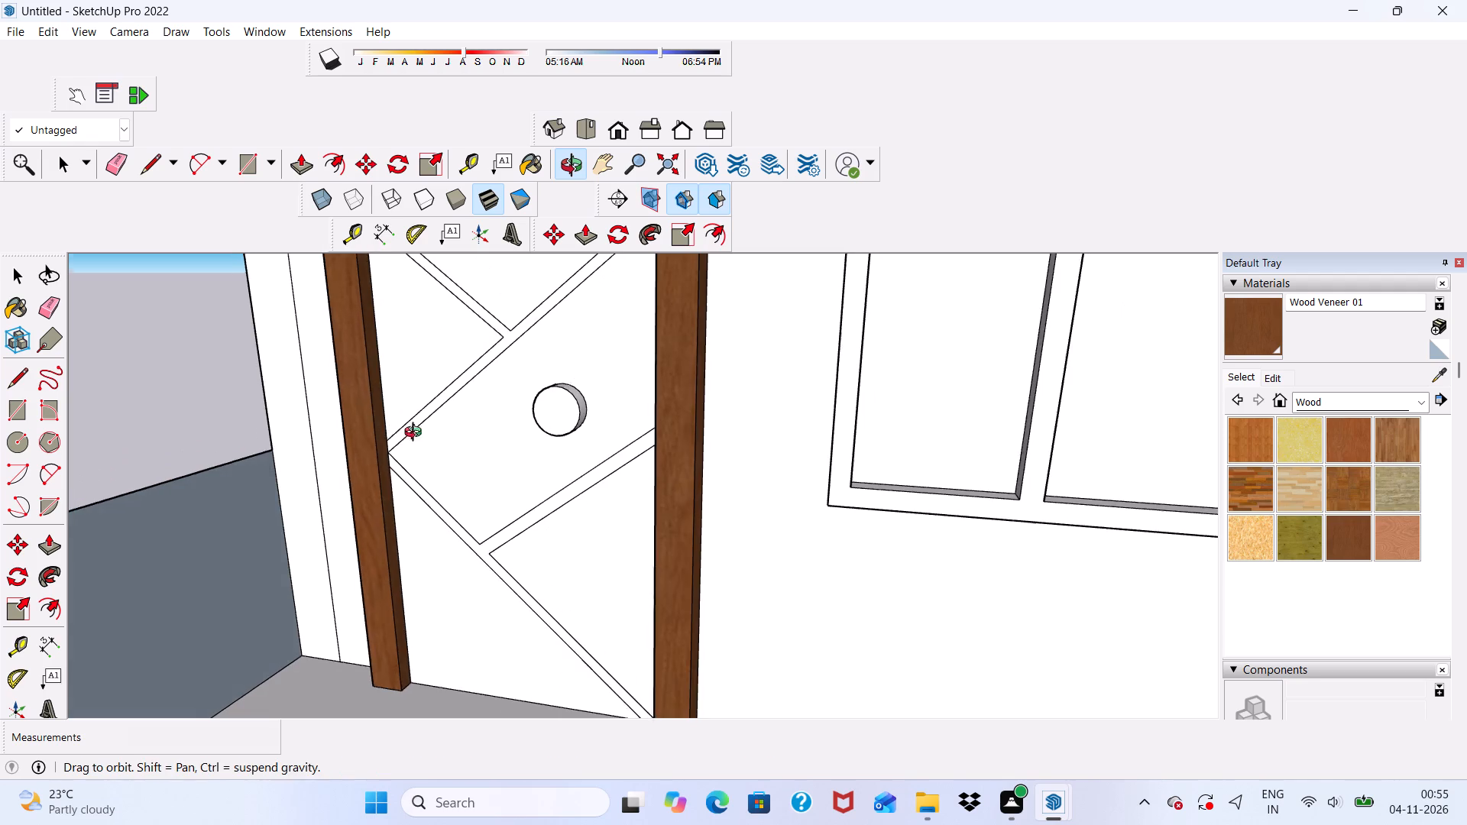
{"action": "middle_click_drag", "start_coordinate": [416, 434], "coordinate": [411, 434]}
{"action": "scroll", "coordinate": [512, 393], "scroll_direction": "down", "scroll_amount": 20}
{"action": "scroll", "coordinate": [569, 265], "scroll_direction": "up", "scroll_amount": 3}
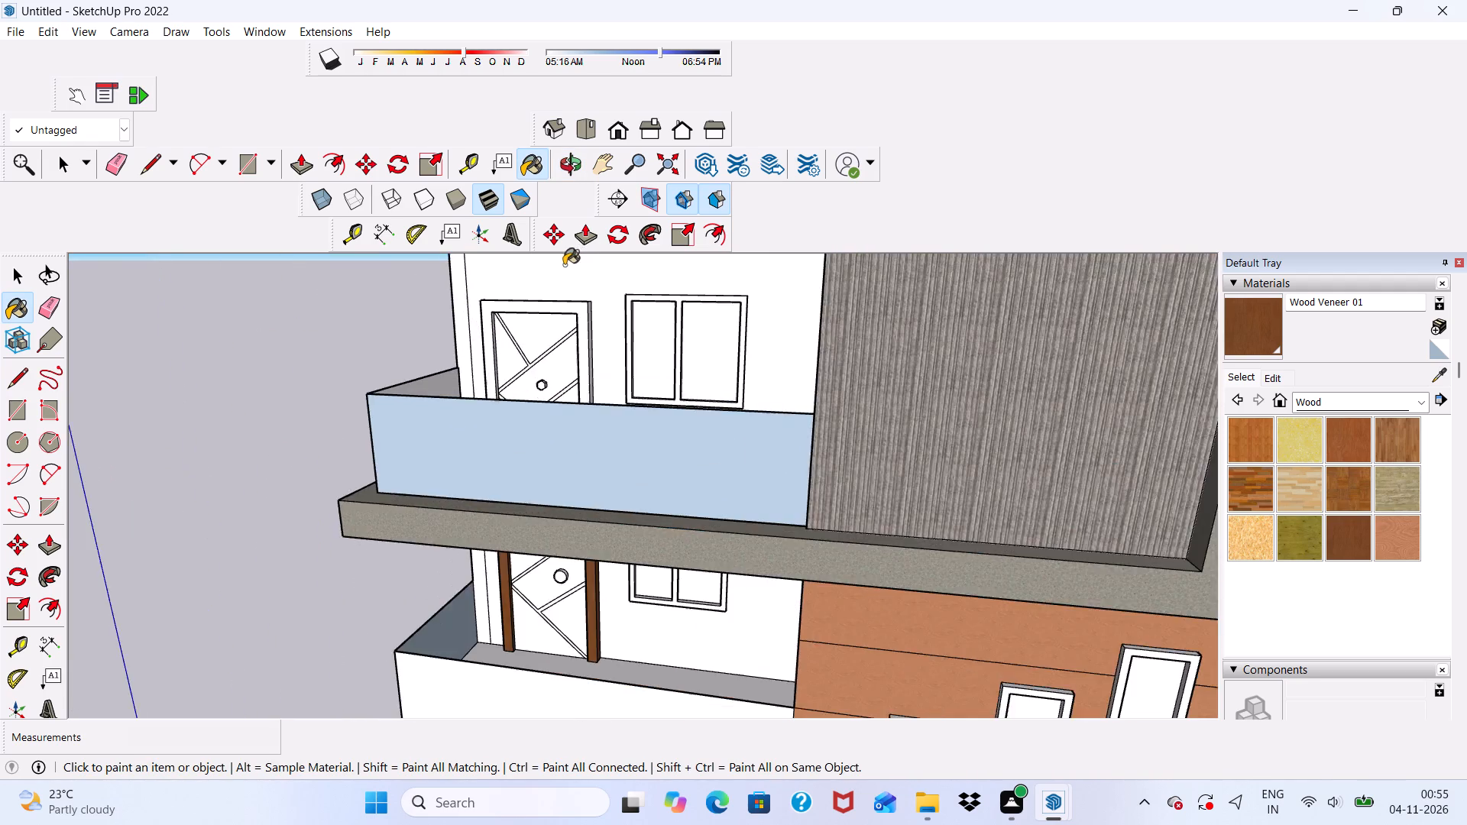
{"action": "scroll", "coordinate": [564, 265], "scroll_direction": "up", "scroll_amount": 12}
{"action": "left_click", "coordinate": [539, 317]}
{"action": "middle_click_drag", "start_coordinate": [604, 345], "coordinate": [453, 383]}
{"action": "scroll", "coordinate": [599, 427], "scroll_direction": "up", "scroll_amount": 2}
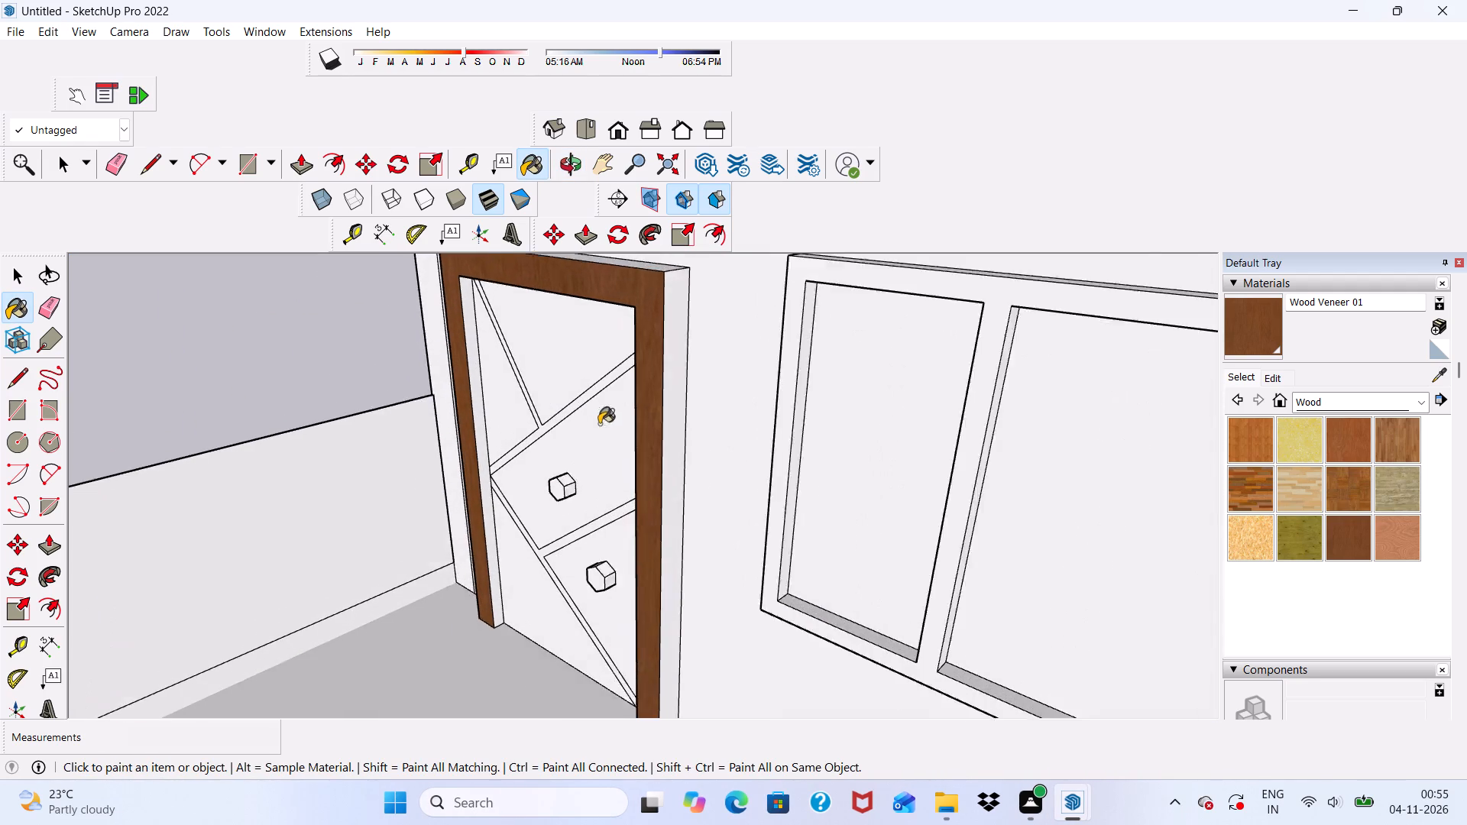
{"action": "scroll", "coordinate": [599, 424], "scroll_direction": "up", "scroll_amount": 2}
{"action": "left_click", "coordinate": [678, 409]}
{"action": "left_click", "coordinate": [695, 403]}
{"action": "scroll", "coordinate": [461, 391], "scroll_direction": "up", "scroll_amount": 5}
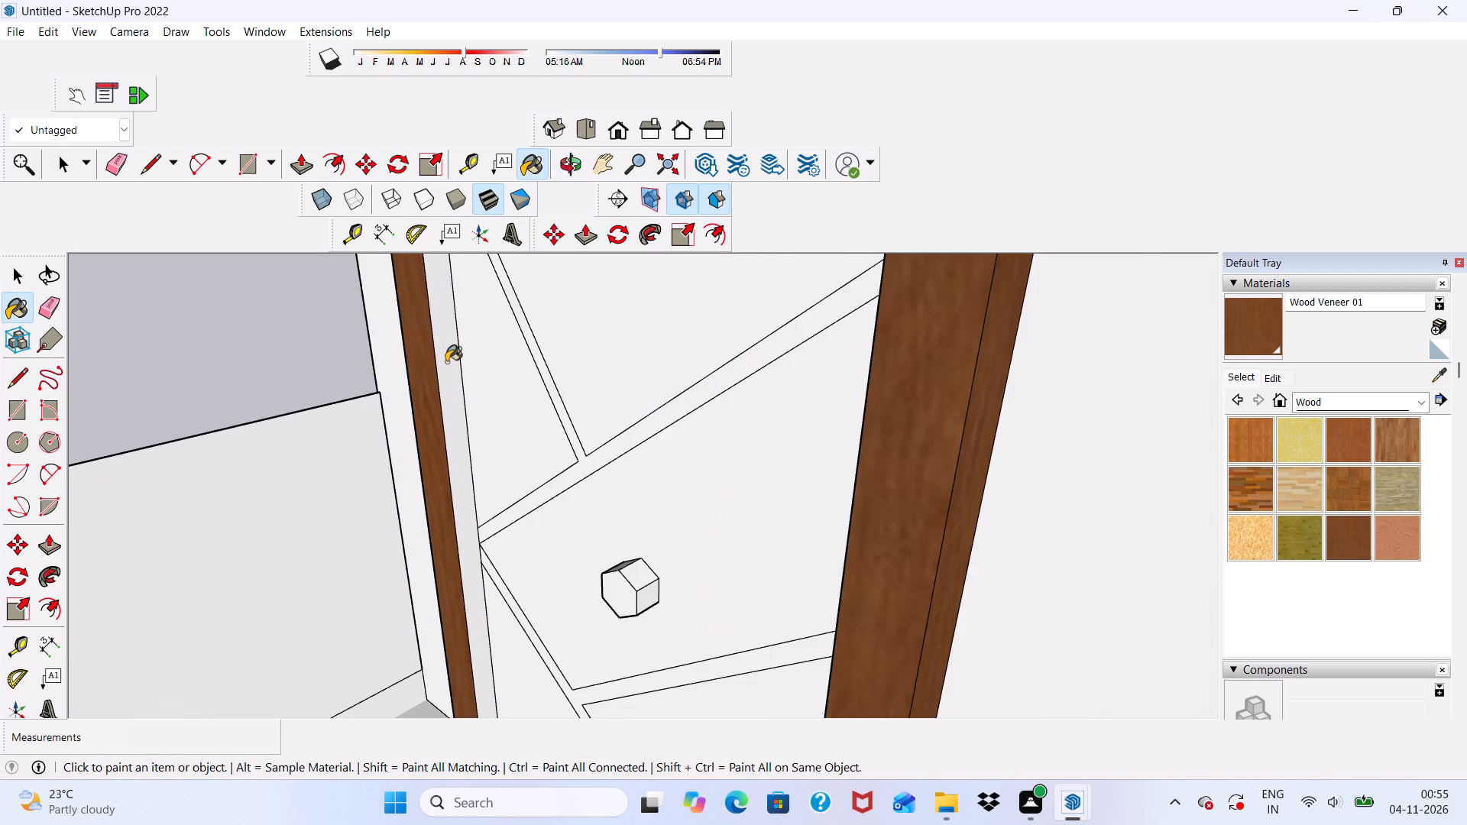
{"action": "left_click", "coordinate": [446, 362]}
Finish the two-knob door's frame in Wood Veneer 01 on its remaining outer side, inner jamb and top faces.
{"action": "scroll", "coordinate": [419, 405], "scroll_direction": "down", "scroll_amount": 2}
{"action": "middle_click_drag", "start_coordinate": [425, 407], "coordinate": [622, 409]}
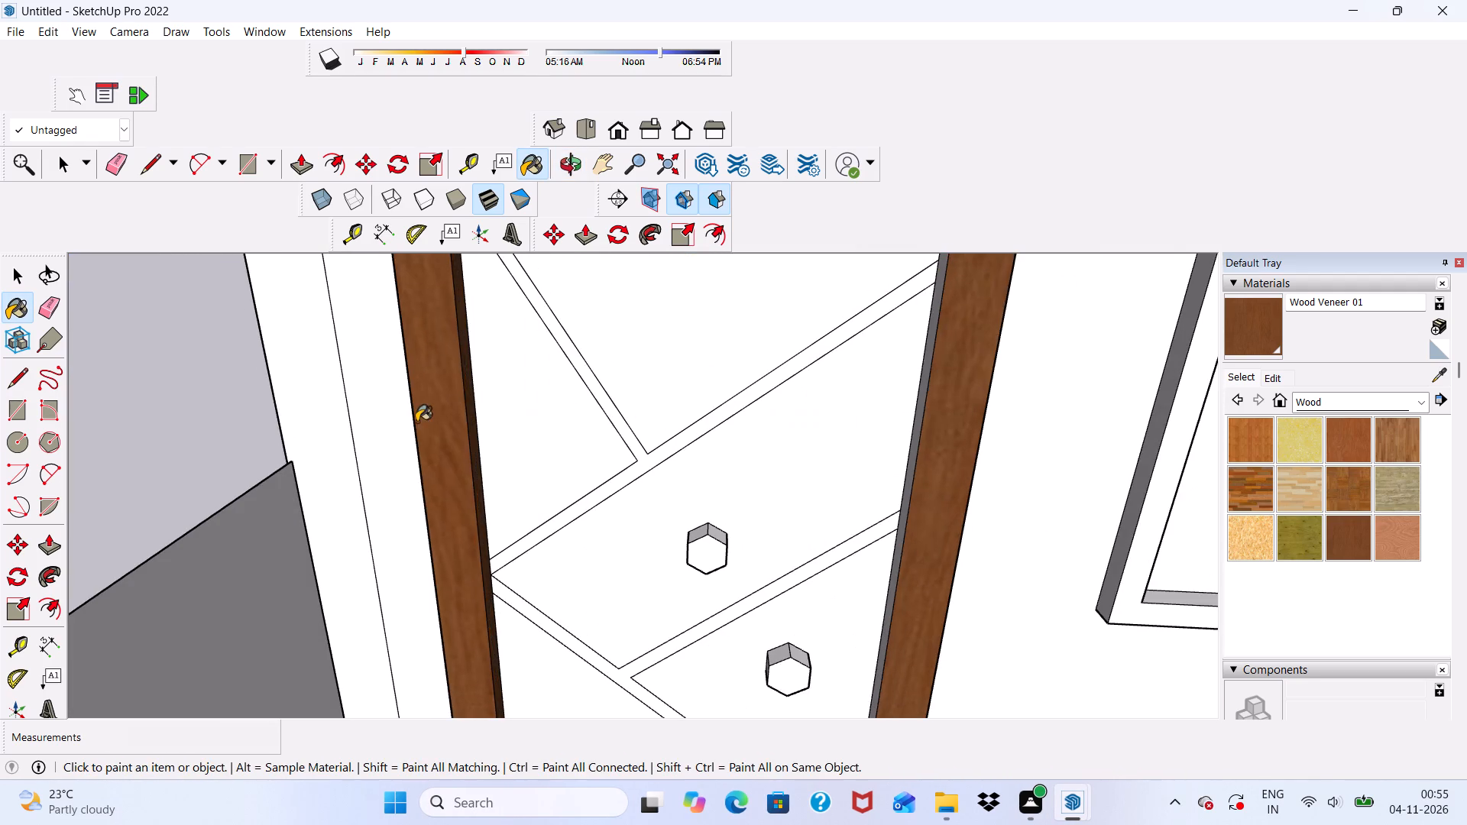
{"action": "middle_click_drag", "start_coordinate": [416, 426], "coordinate": [691, 399]}
{"action": "left_click", "coordinate": [465, 426]}
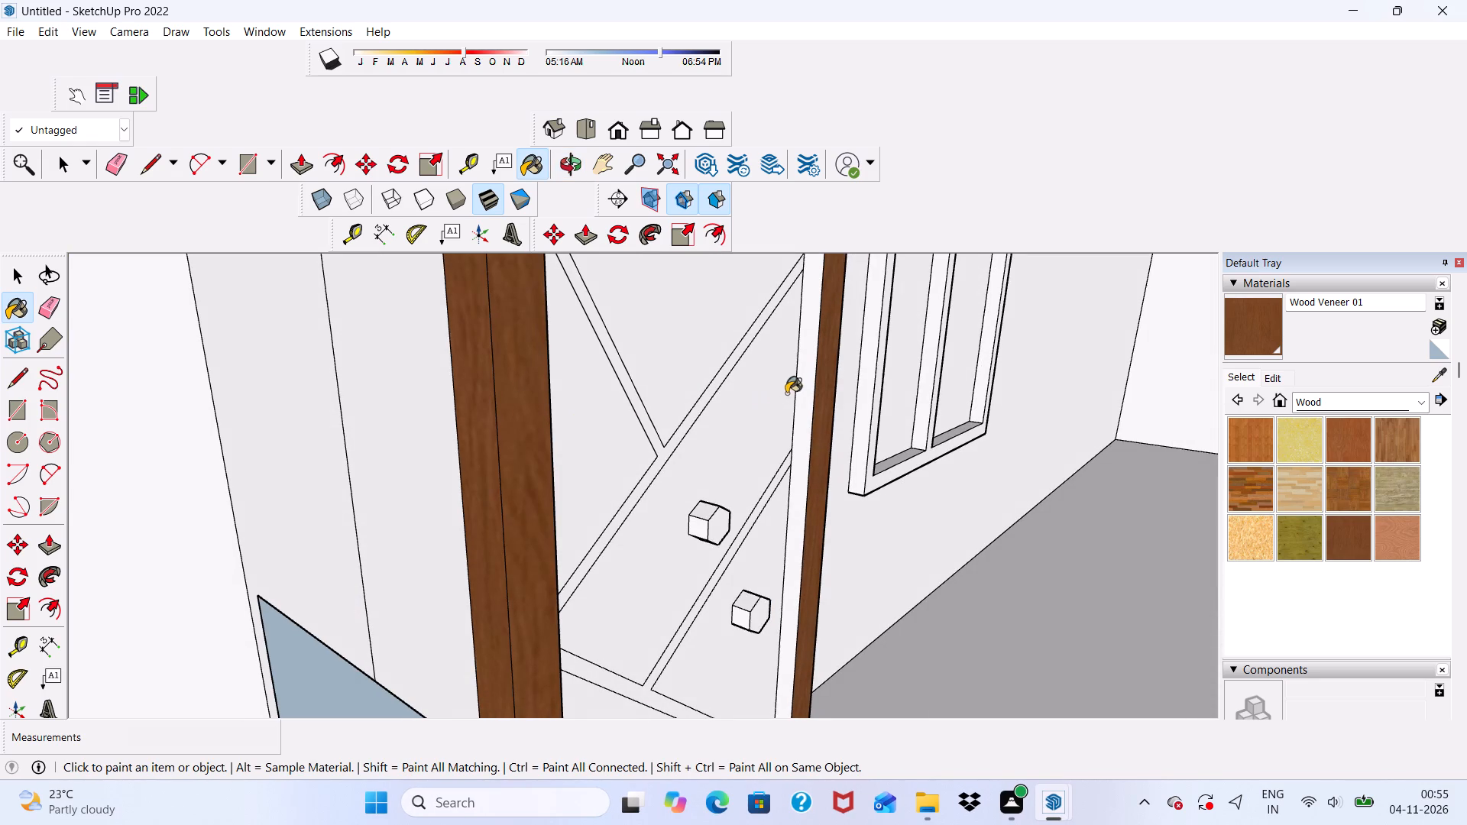
{"action": "left_click_drag", "start_coordinate": [796, 391], "coordinate": [807, 388]}
{"action": "scroll", "coordinate": [744, 387], "scroll_direction": "down", "scroll_amount": 7}
{"action": "middle_click_drag", "start_coordinate": [572, 300], "coordinate": [585, 331]}
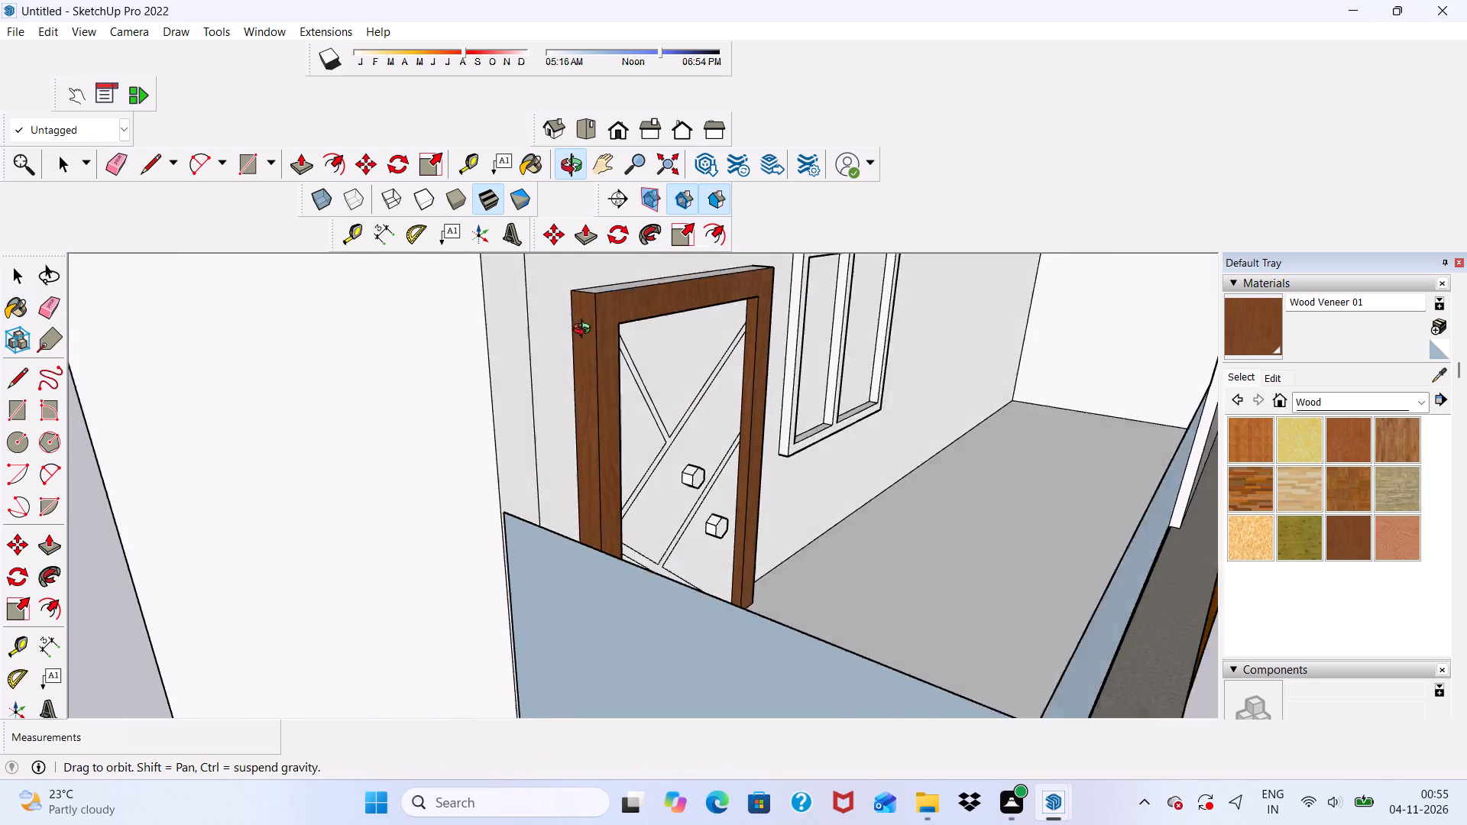
{"action": "middle_click_drag", "start_coordinate": [585, 331], "coordinate": [617, 372]}
{"action": "left_click", "coordinate": [647, 338]}
{"action": "scroll", "coordinate": [658, 355], "scroll_direction": "down", "scroll_amount": 3}
{"action": "middle_click_drag", "start_coordinate": [685, 391], "coordinate": [648, 367]}
{"action": "scroll", "coordinate": [632, 358], "scroll_direction": "up", "scroll_amount": 5}
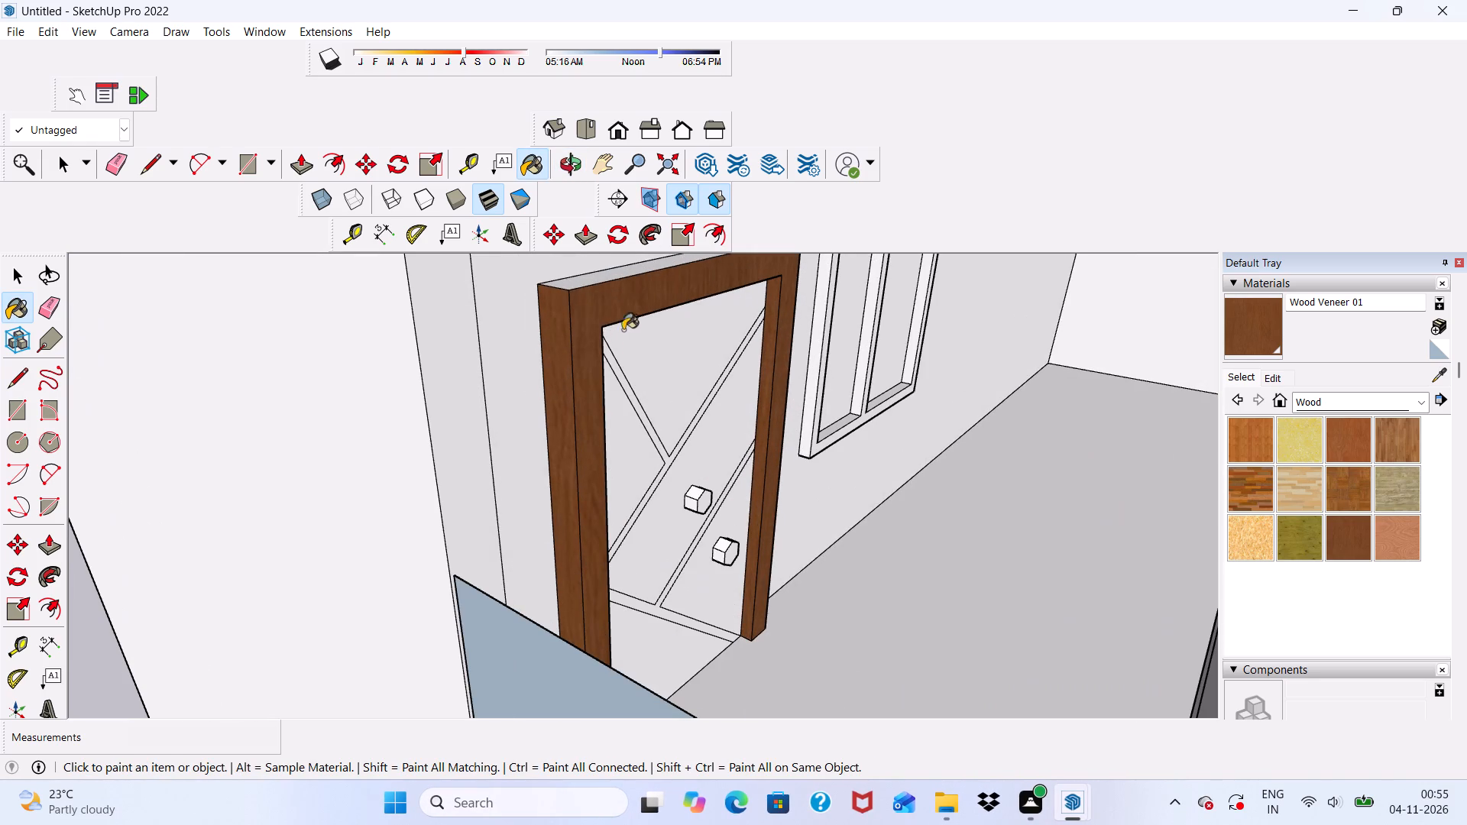
{"action": "left_click", "coordinate": [578, 285]}
Paint the front, window-side outer face and far inner jamb of the rectangular-handle door's frame on the top floor Wood Veneer 01.
{"action": "scroll", "coordinate": [599, 317], "scroll_direction": "down", "scroll_amount": 3}
{"action": "middle_click_drag", "start_coordinate": [678, 369], "coordinate": [421, 380]}
{"action": "scroll", "coordinate": [501, 341], "scroll_direction": "down", "scroll_amount": 5}
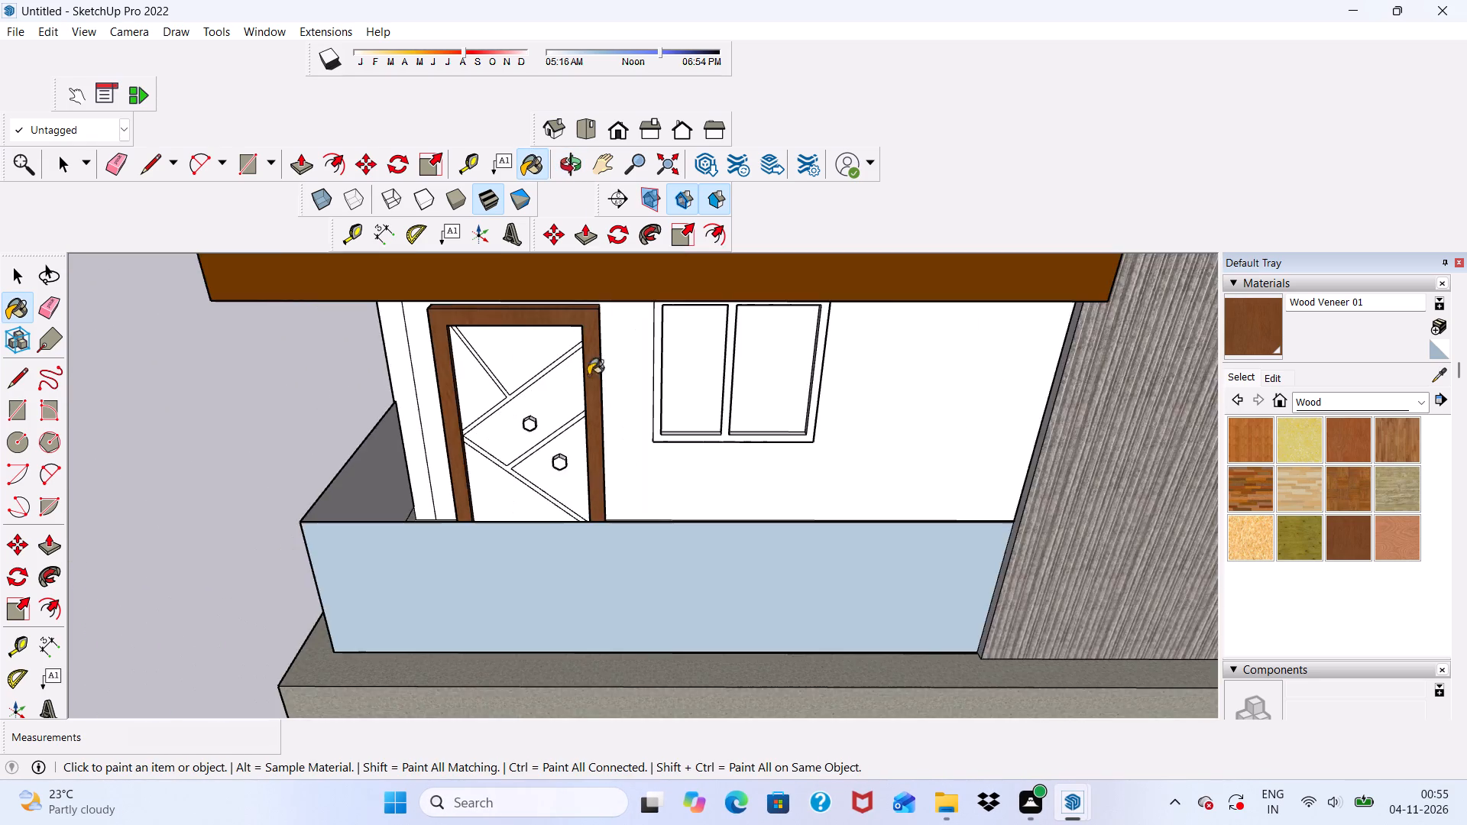
{"action": "scroll", "coordinate": [588, 355], "scroll_direction": "down", "scroll_amount": 14}
{"action": "scroll", "coordinate": [578, 366], "scroll_direction": "up", "scroll_amount": 6}
{"action": "middle_click_drag", "start_coordinate": [614, 338], "coordinate": [601, 284]}
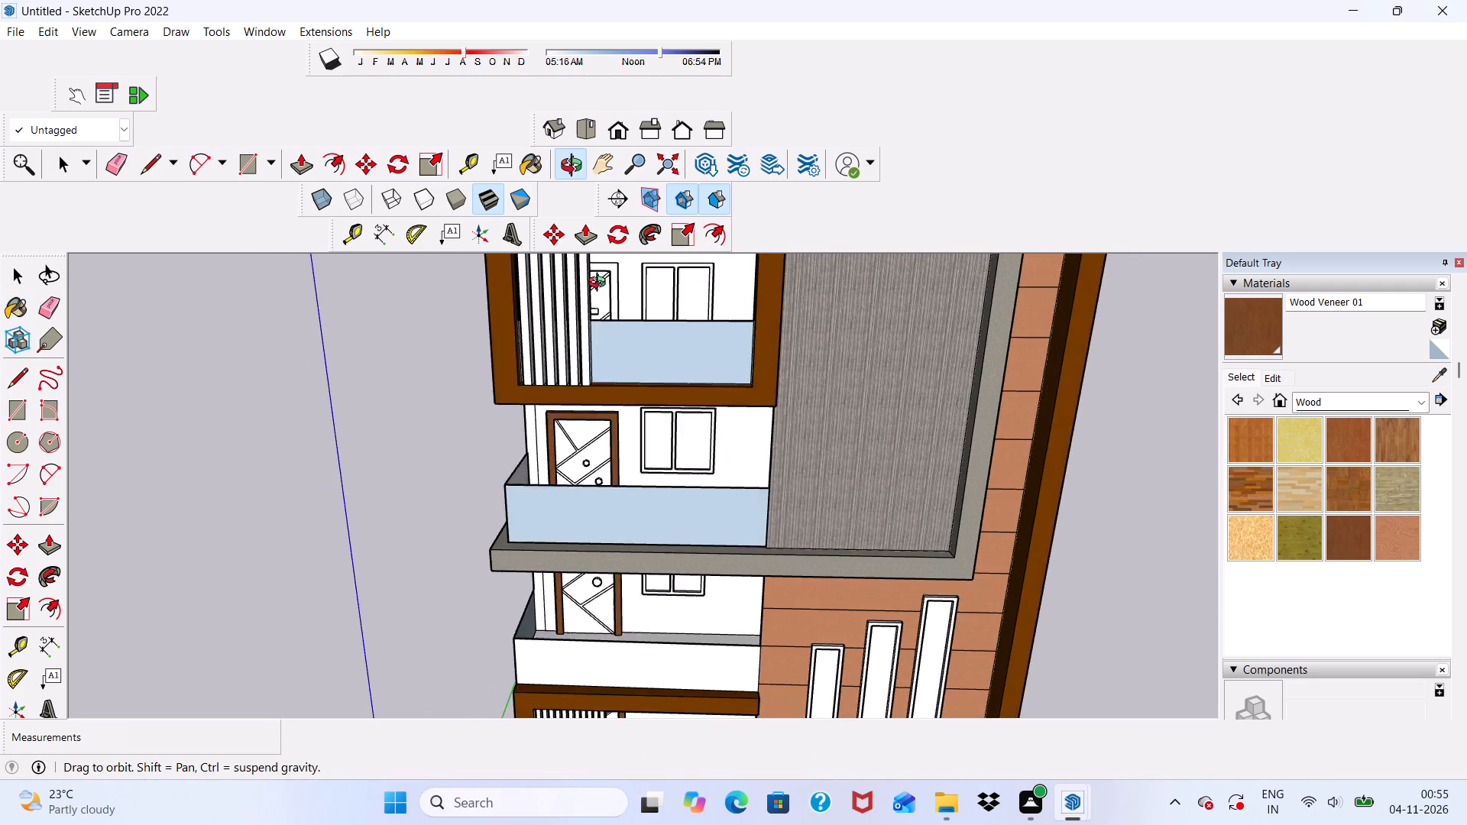
{"action": "middle_click_drag", "start_coordinate": [601, 284], "coordinate": [572, 278]}
{"action": "scroll", "coordinate": [573, 277], "scroll_direction": "up", "scroll_amount": 15}
{"action": "left_click", "coordinate": [656, 290]}
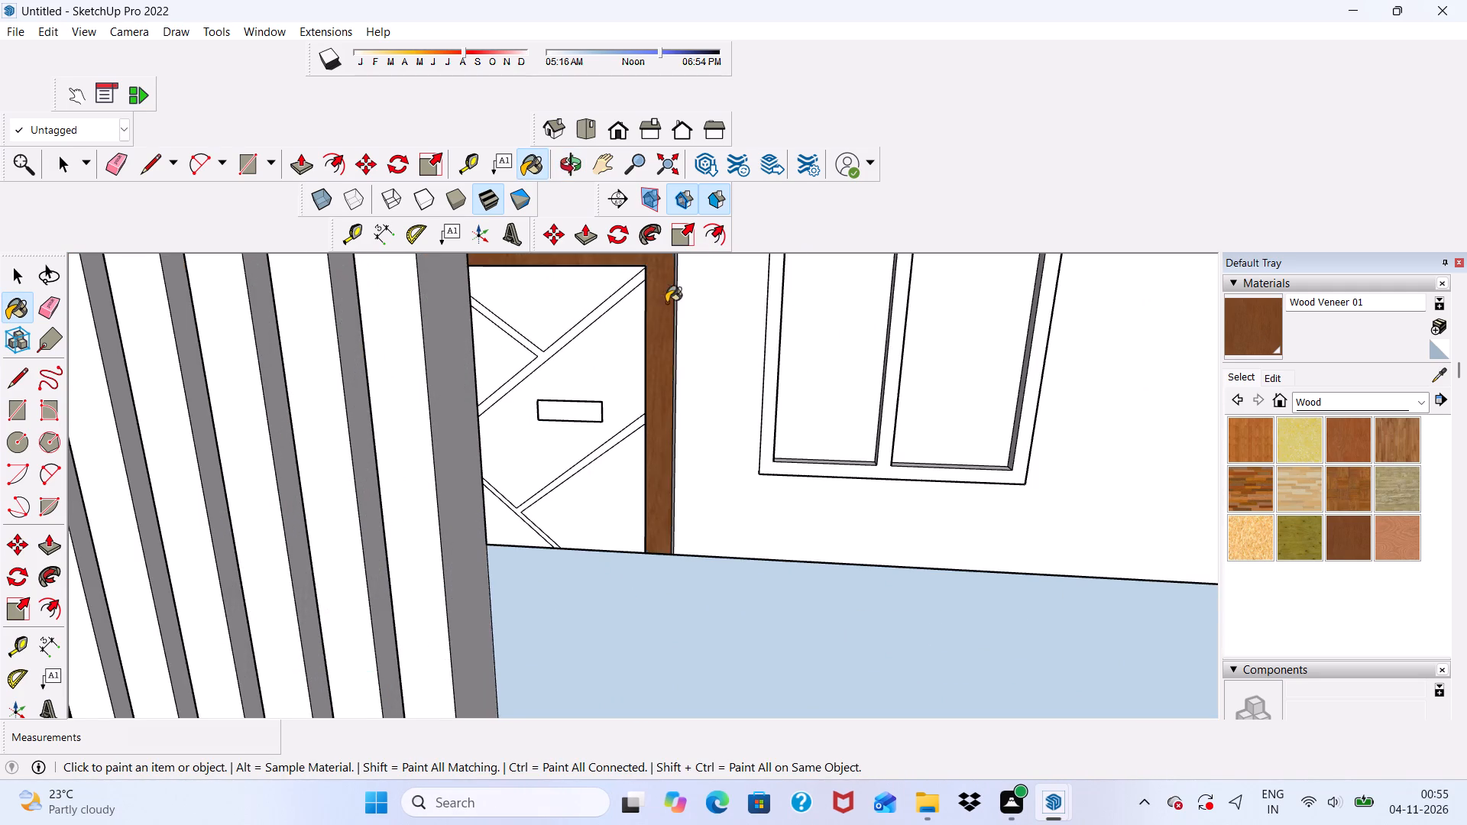
{"action": "middle_click_drag", "start_coordinate": [666, 302], "coordinate": [540, 349]}
{"action": "scroll", "coordinate": [642, 352], "scroll_direction": "up", "scroll_amount": 5}
{"action": "left_click", "coordinate": [716, 338]}
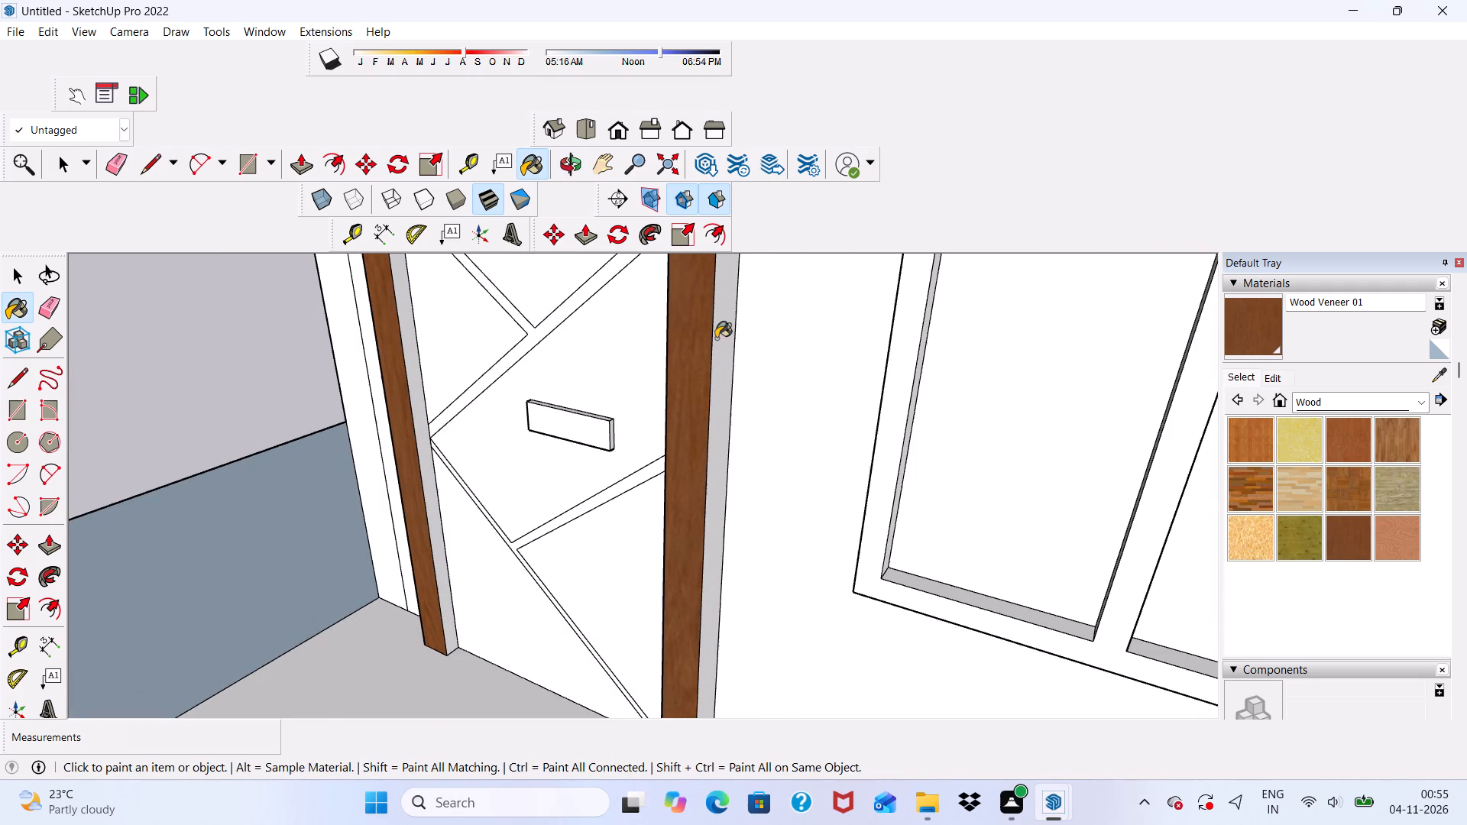
{"action": "scroll", "coordinate": [473, 349], "scroll_direction": "up", "scroll_amount": 5}
{"action": "left_click", "coordinate": [379, 338]}
Finish the rectangular-handle door's frame in Wood Veneer 01 on its remaining outer side, inner jamb and top faces.
{"action": "scroll", "coordinate": [371, 348], "scroll_direction": "down", "scroll_amount": 1}
{"action": "middle_click_drag", "start_coordinate": [371, 348], "coordinate": [466, 337]}
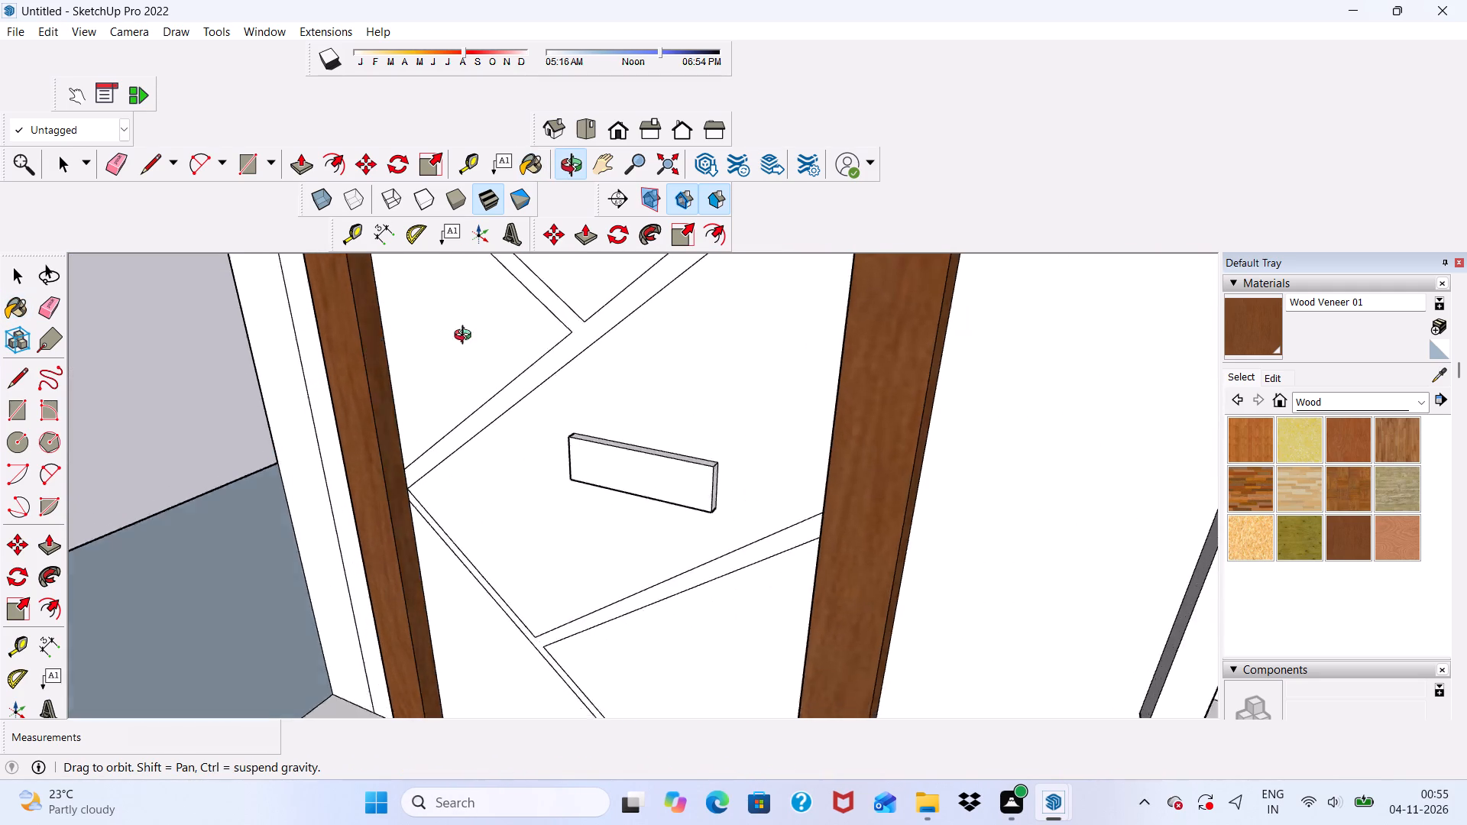
{"action": "middle_click_drag", "start_coordinate": [466, 337], "coordinate": [740, 325]}
{"action": "scroll", "coordinate": [511, 372], "scroll_direction": "up", "scroll_amount": 1}
{"action": "middle_click_drag", "start_coordinate": [511, 372], "coordinate": [578, 361]}
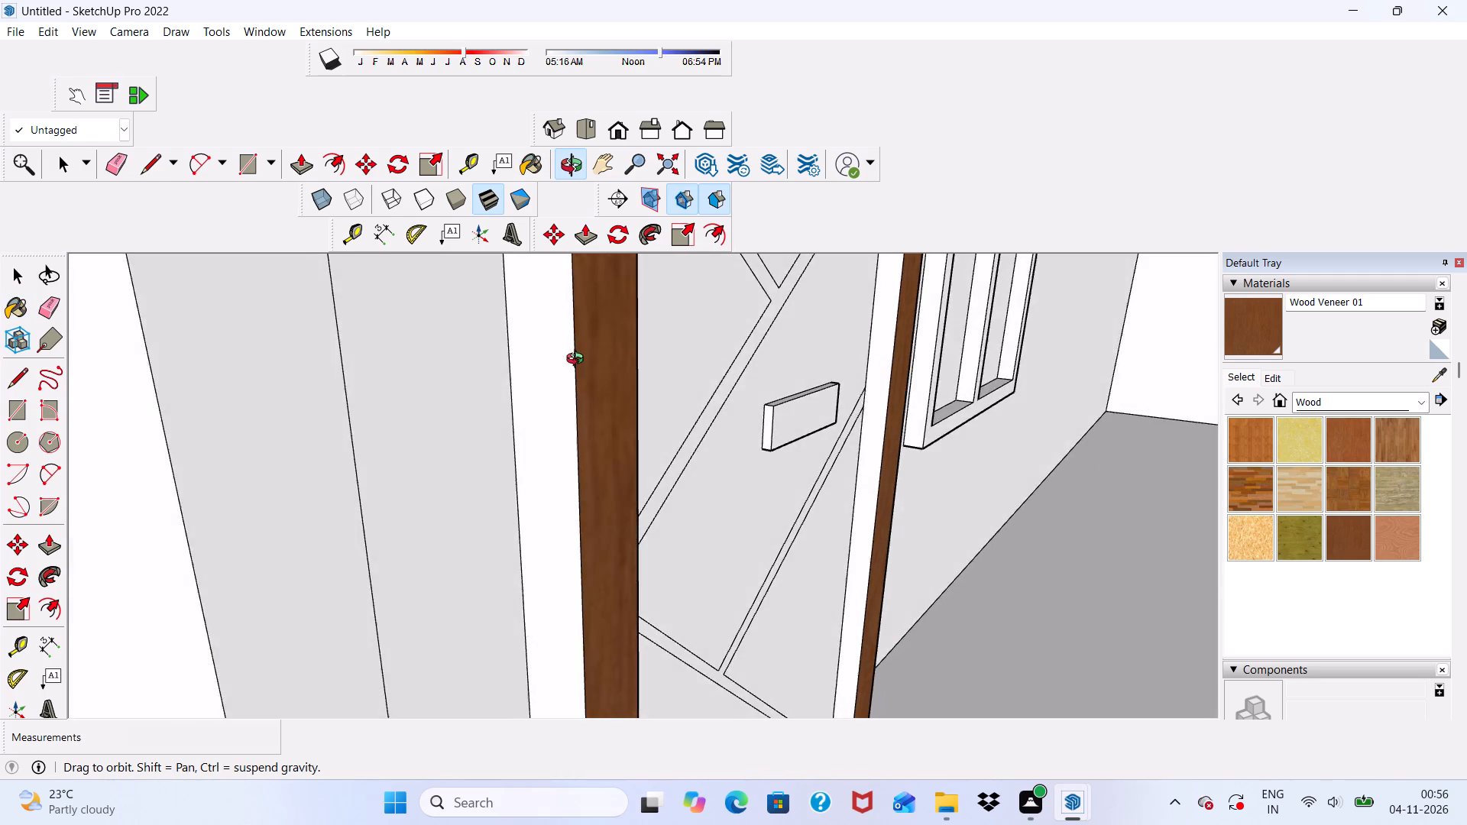
{"action": "middle_click_drag", "start_coordinate": [578, 361], "coordinate": [638, 351]}
{"action": "left_click", "coordinate": [630, 355]}
{"action": "left_click", "coordinate": [828, 327]}
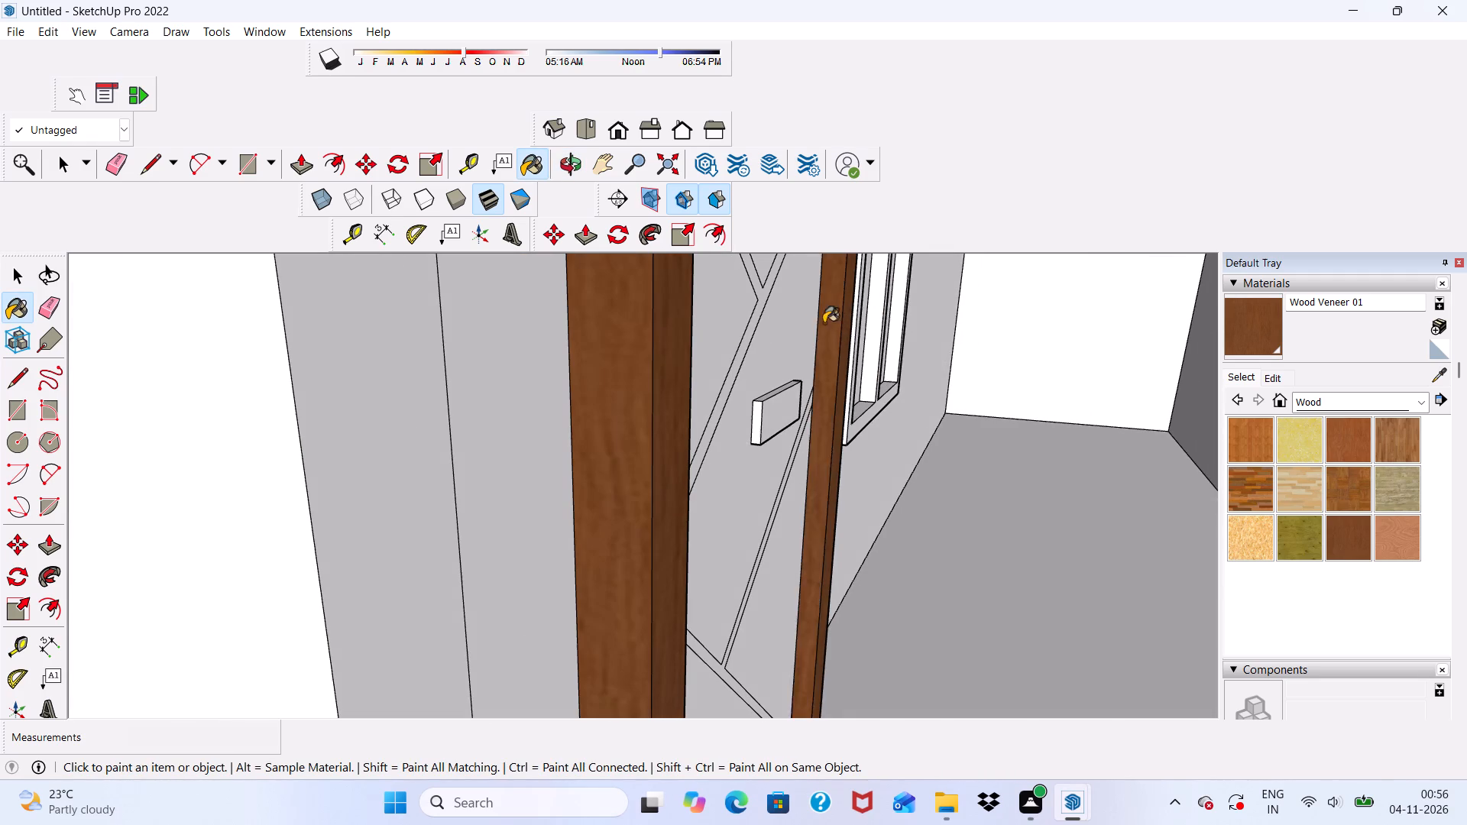
{"action": "scroll", "coordinate": [811, 323], "scroll_direction": "down", "scroll_amount": 4}
{"action": "scroll", "coordinate": [654, 326], "scroll_direction": "down", "scroll_amount": 9}
{"action": "scroll", "coordinate": [724, 323], "scroll_direction": "down", "scroll_amount": 1}
{"action": "middle_click_drag", "start_coordinate": [724, 323], "coordinate": [672, 409]}
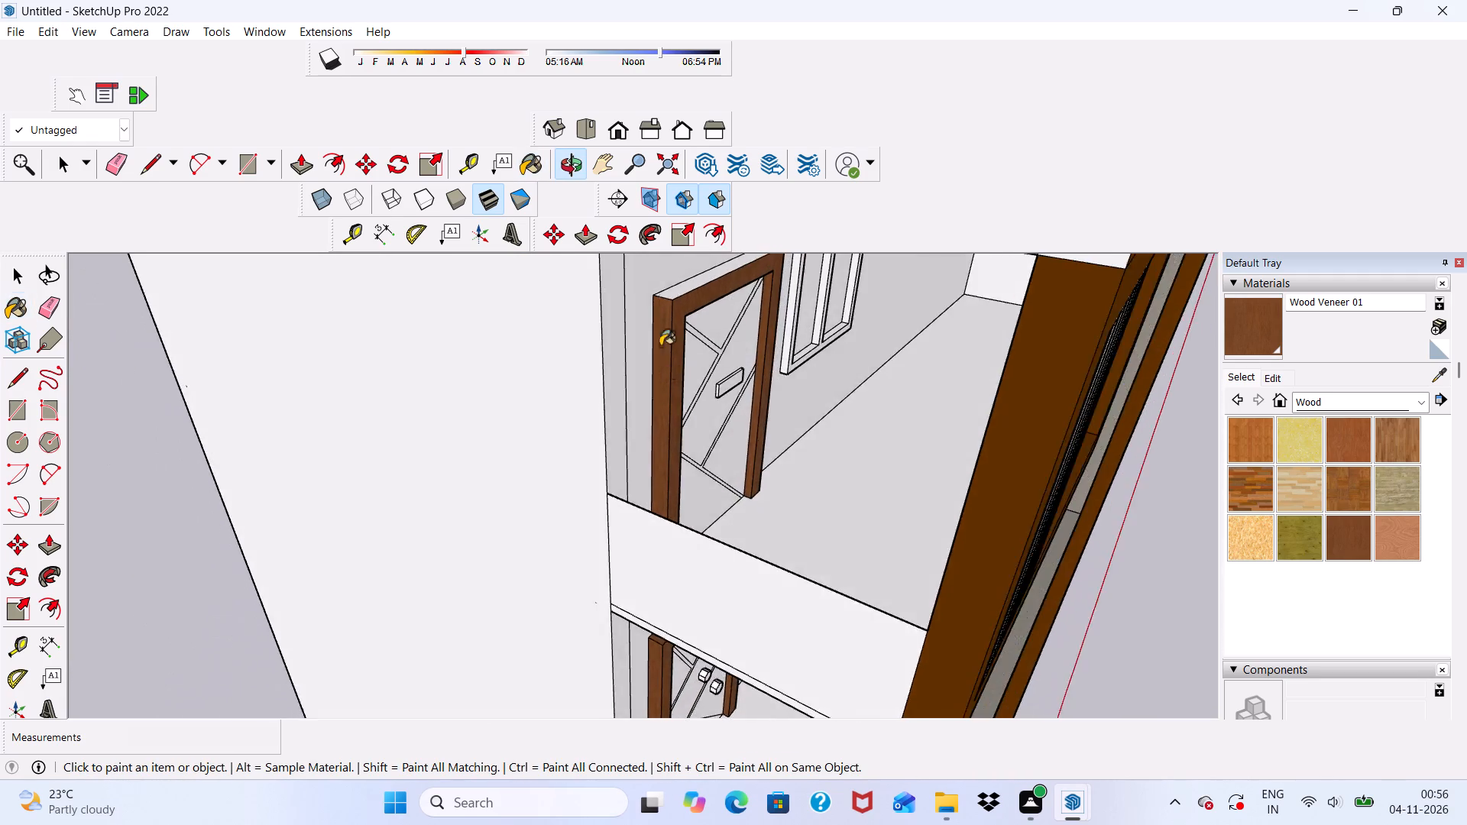
{"action": "scroll", "coordinate": [667, 275], "scroll_direction": "up", "scroll_amount": 6}
{"action": "left_click", "coordinate": [681, 306]}
Review the painted door frames across the facade's floors.
{"action": "scroll", "coordinate": [672, 309], "scroll_direction": "down", "scroll_amount": 6}
{"action": "middle_click_drag", "start_coordinate": [654, 337], "coordinate": [185, 226]}
{"action": "scroll", "coordinate": [277, 280], "scroll_direction": "up", "scroll_amount": 2}
{"action": "scroll", "coordinate": [556, 212], "scroll_direction": "down", "scroll_amount": 5}
{"action": "scroll", "coordinate": [598, 238], "scroll_direction": "up", "scroll_amount": 1}
{"action": "scroll", "coordinate": [580, 274], "scroll_direction": "down", "scroll_amount": 4}
{"action": "scroll", "coordinate": [579, 331], "scroll_direction": "up", "scroll_amount": 1}
{"action": "middle_click_drag", "start_coordinate": [574, 328], "coordinate": [702, 325]}
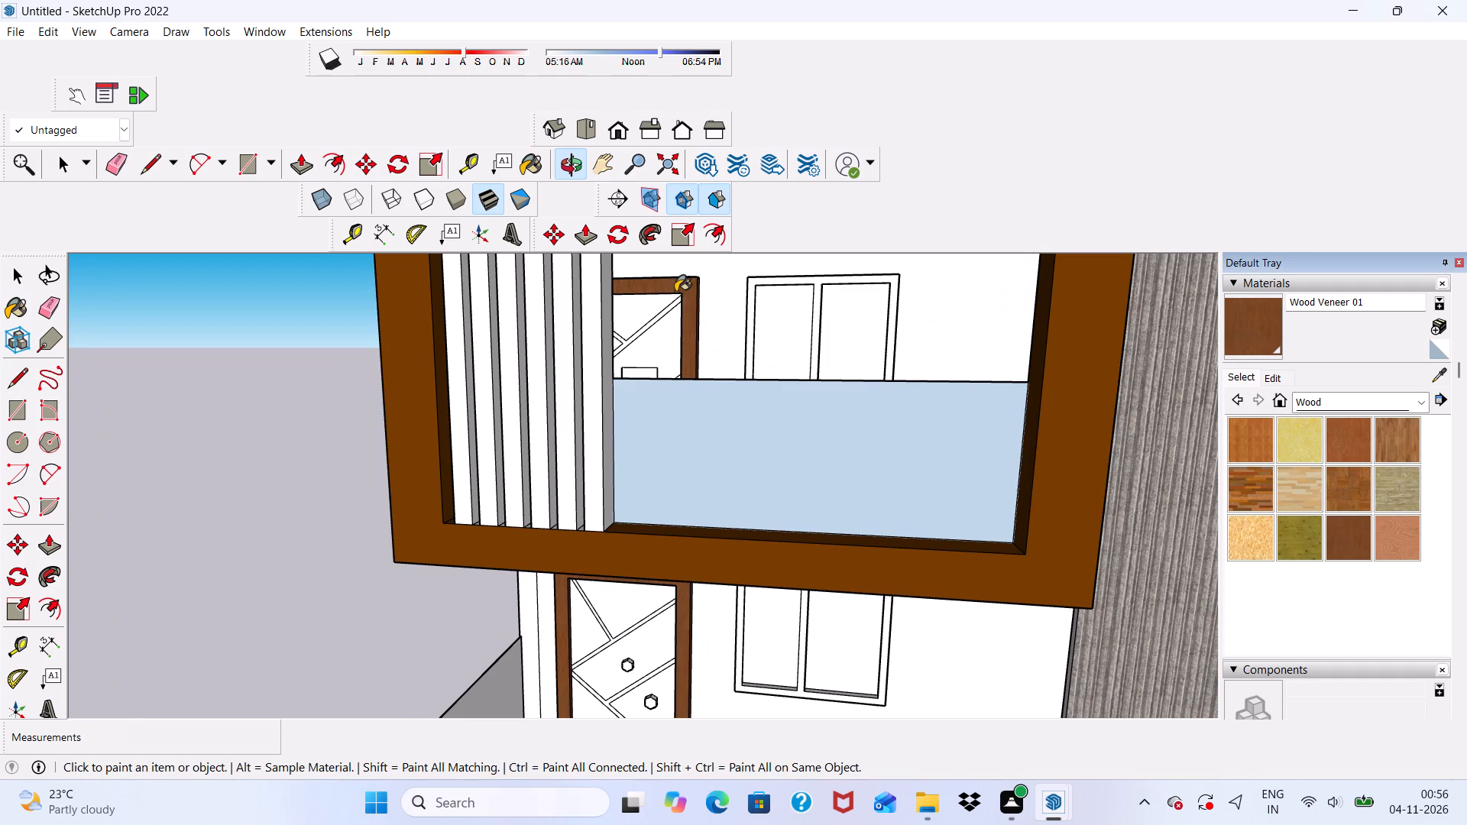
{"action": "scroll", "coordinate": [657, 292], "scroll_direction": "down", "scroll_amount": 12}
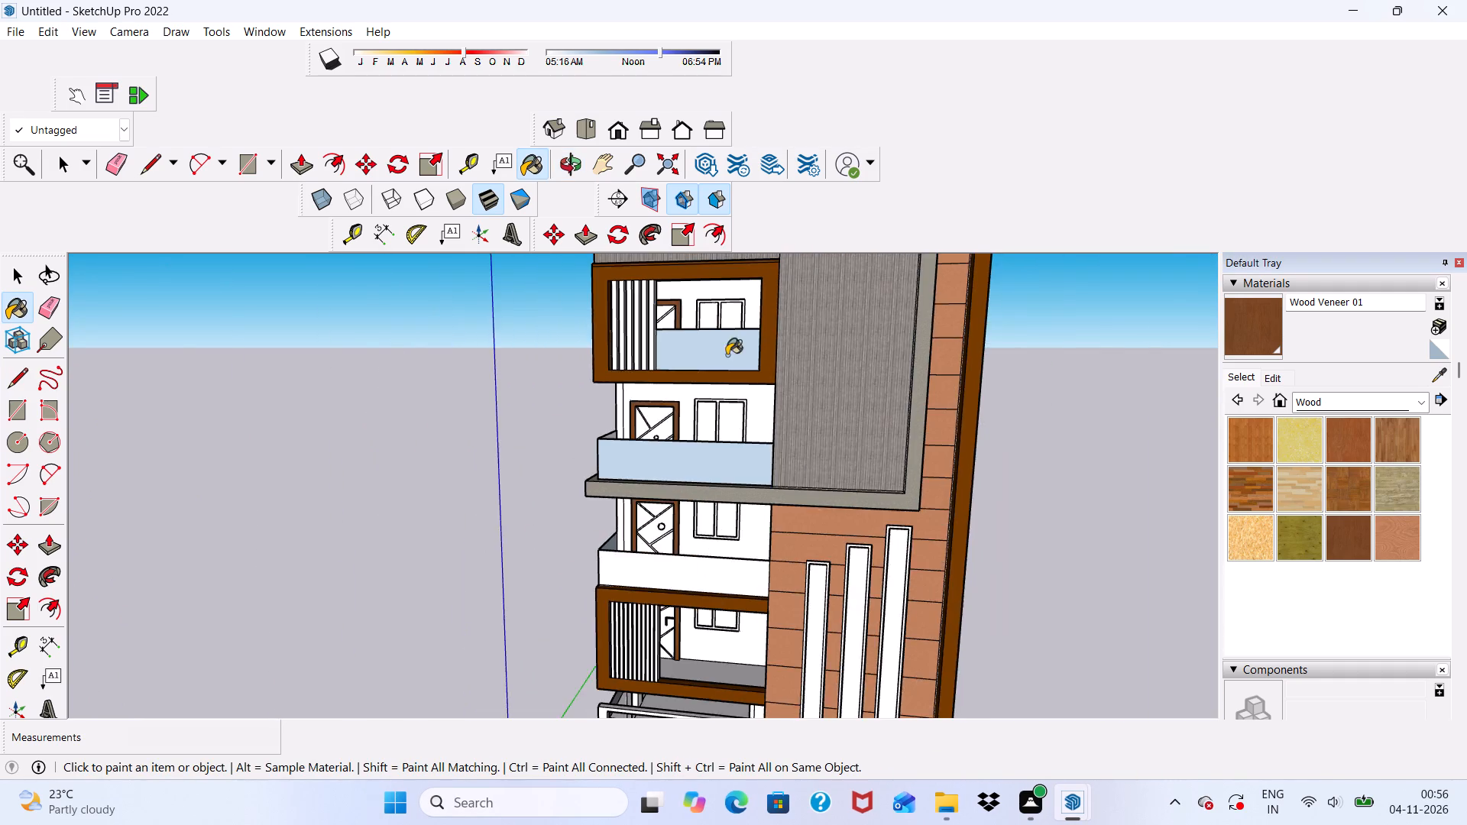
{"action": "middle_click_drag", "start_coordinate": [727, 355], "coordinate": [772, 374]}
{"action": "scroll", "coordinate": [709, 467], "scroll_direction": "up", "scroll_amount": 4}
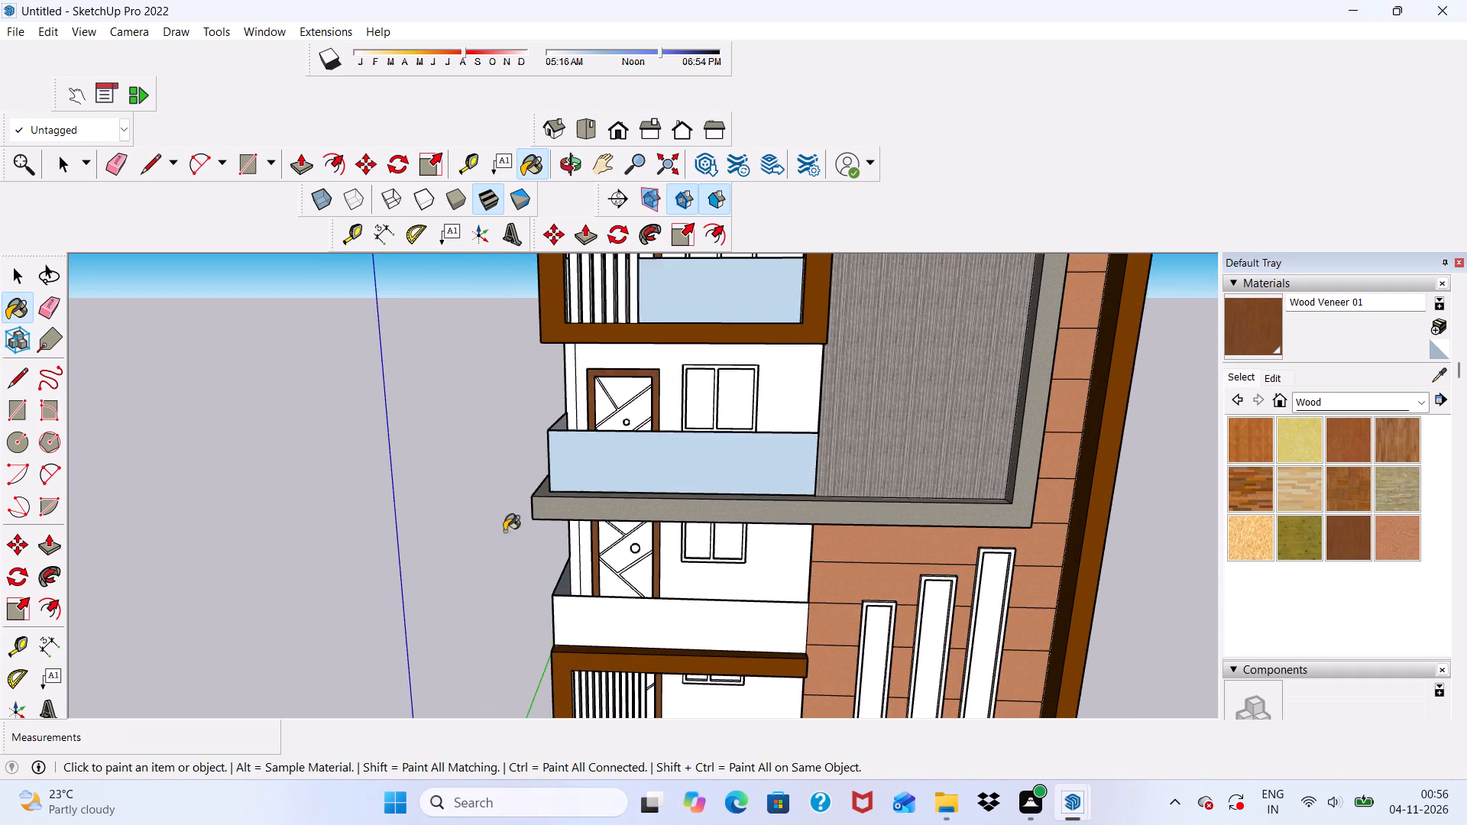
{"action": "scroll", "coordinate": [505, 543], "scroll_direction": "down", "scroll_amount": 4}
{"action": "scroll", "coordinate": [685, 490], "scroll_direction": "down", "scroll_amount": 2}
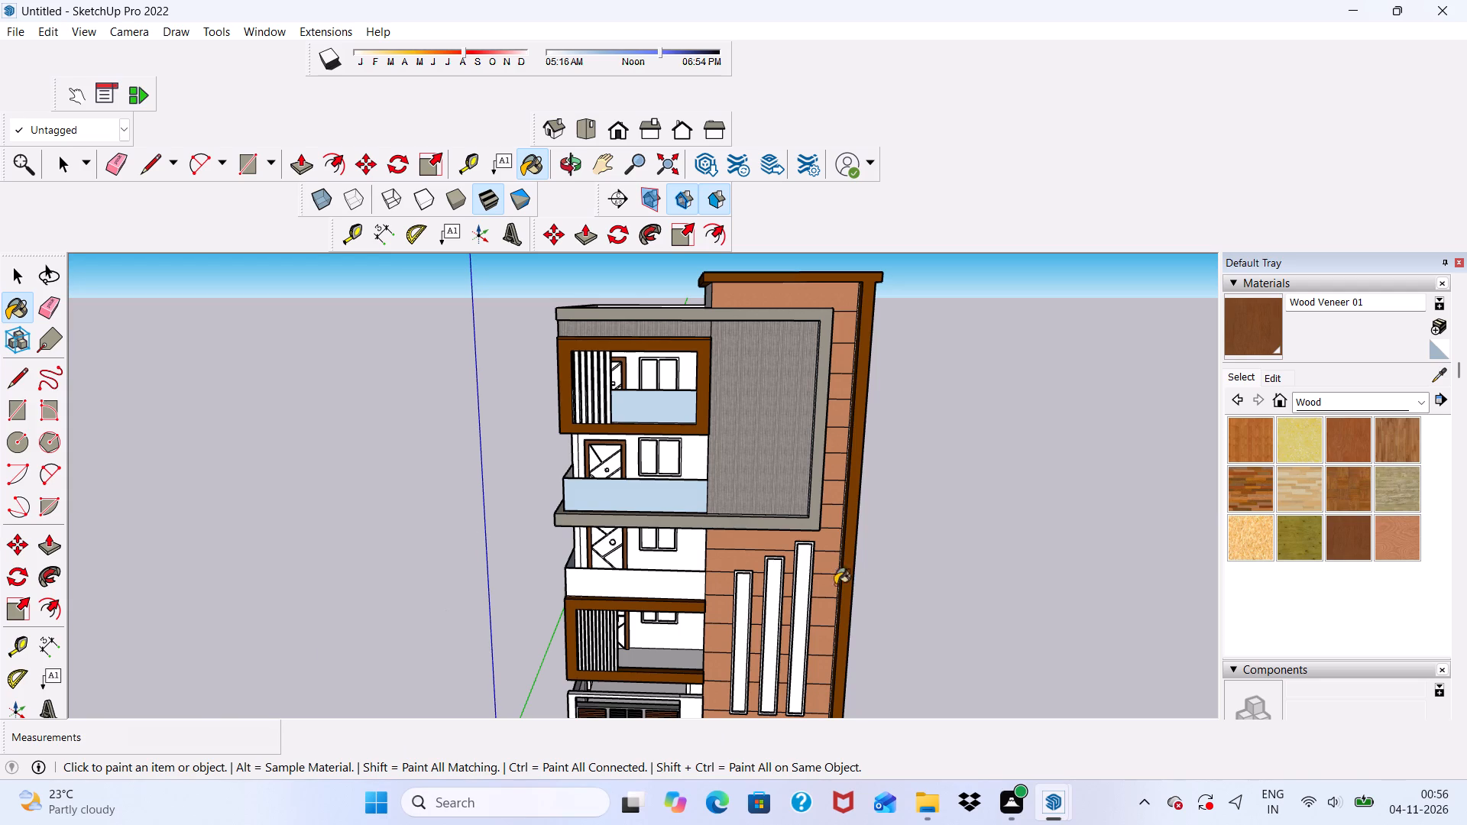
Paint the panels between the diagonal strips of the door with the L-shaped handle Wood Bamboo.
{"action": "left_click", "coordinate": [1257, 445]}
{"action": "scroll", "coordinate": [458, 642], "scroll_direction": "up", "scroll_amount": 2}
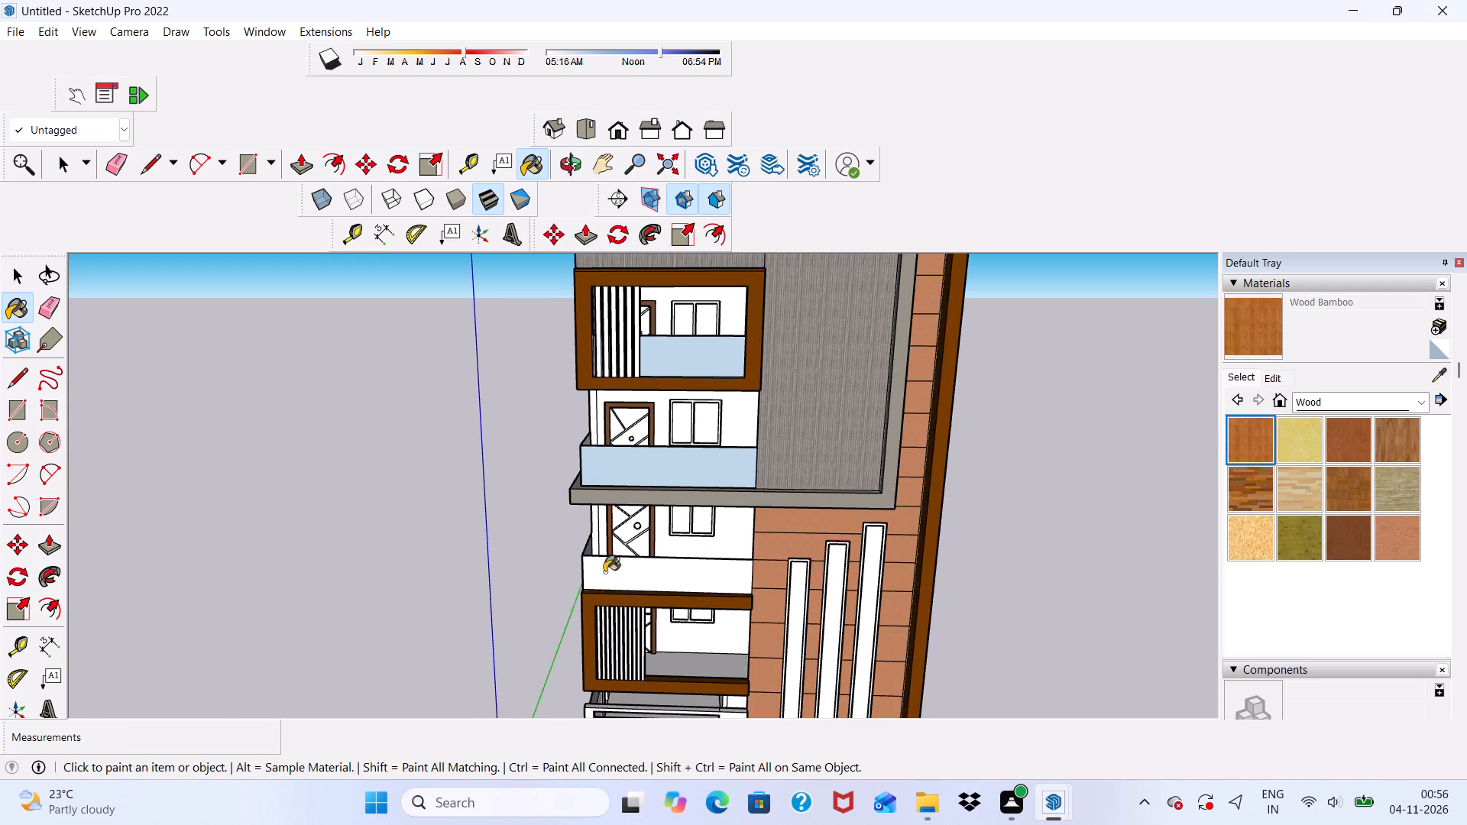
{"action": "scroll", "coordinate": [655, 422], "scroll_direction": "up", "scroll_amount": 2}
{"action": "scroll", "coordinate": [625, 639], "scroll_direction": "down", "scroll_amount": 3}
{"action": "scroll", "coordinate": [650, 688], "scroll_direction": "up", "scroll_amount": 6}
{"action": "middle_click_drag", "start_coordinate": [649, 671], "coordinate": [588, 613]}
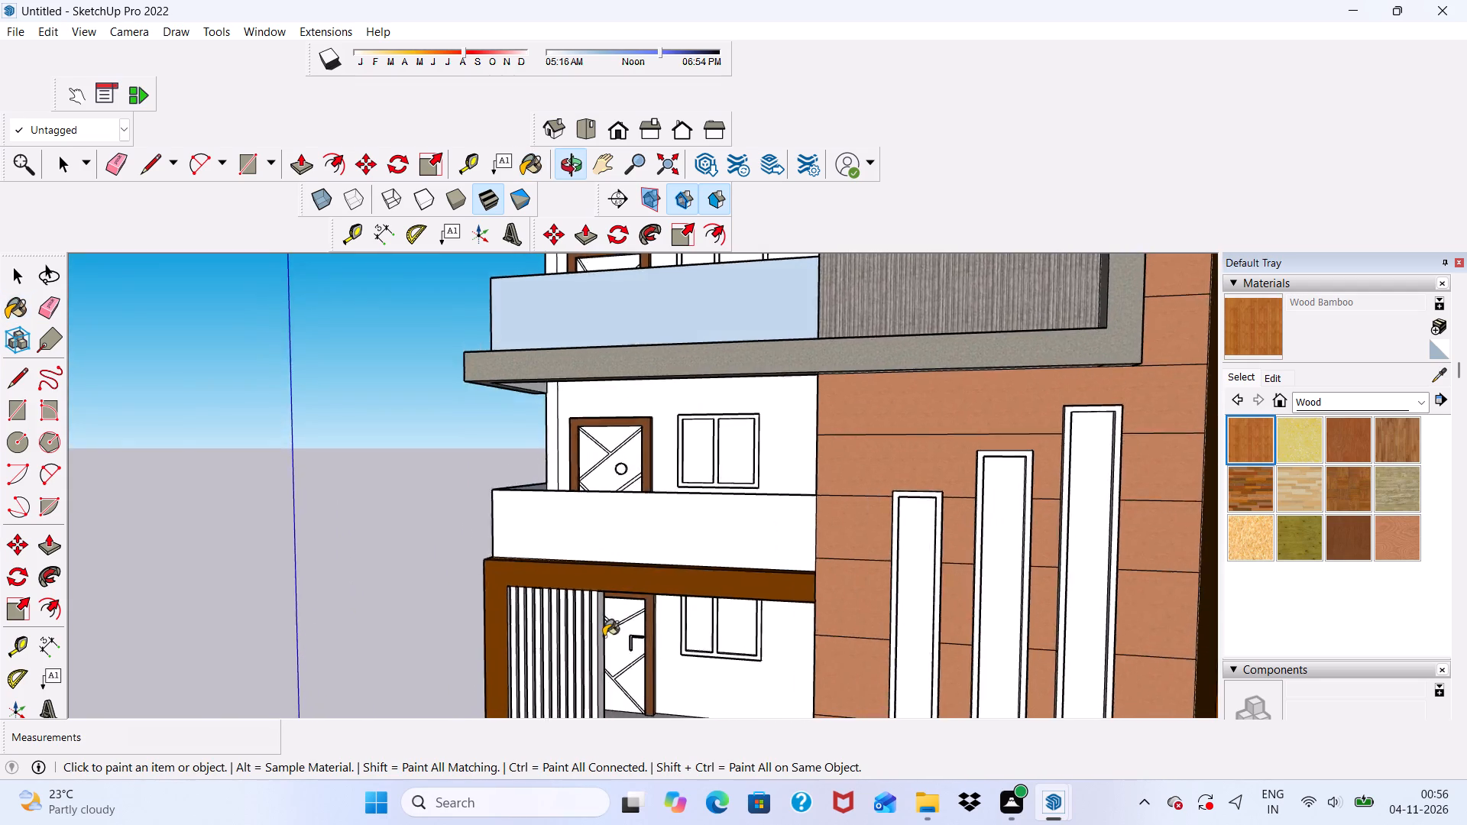
{"action": "scroll", "coordinate": [681, 649], "scroll_direction": "up", "scroll_amount": 10}
{"action": "left_click", "coordinate": [569, 590]}
{"action": "left_click", "coordinate": [500, 600]}
{"action": "left_click", "coordinate": [546, 672]}
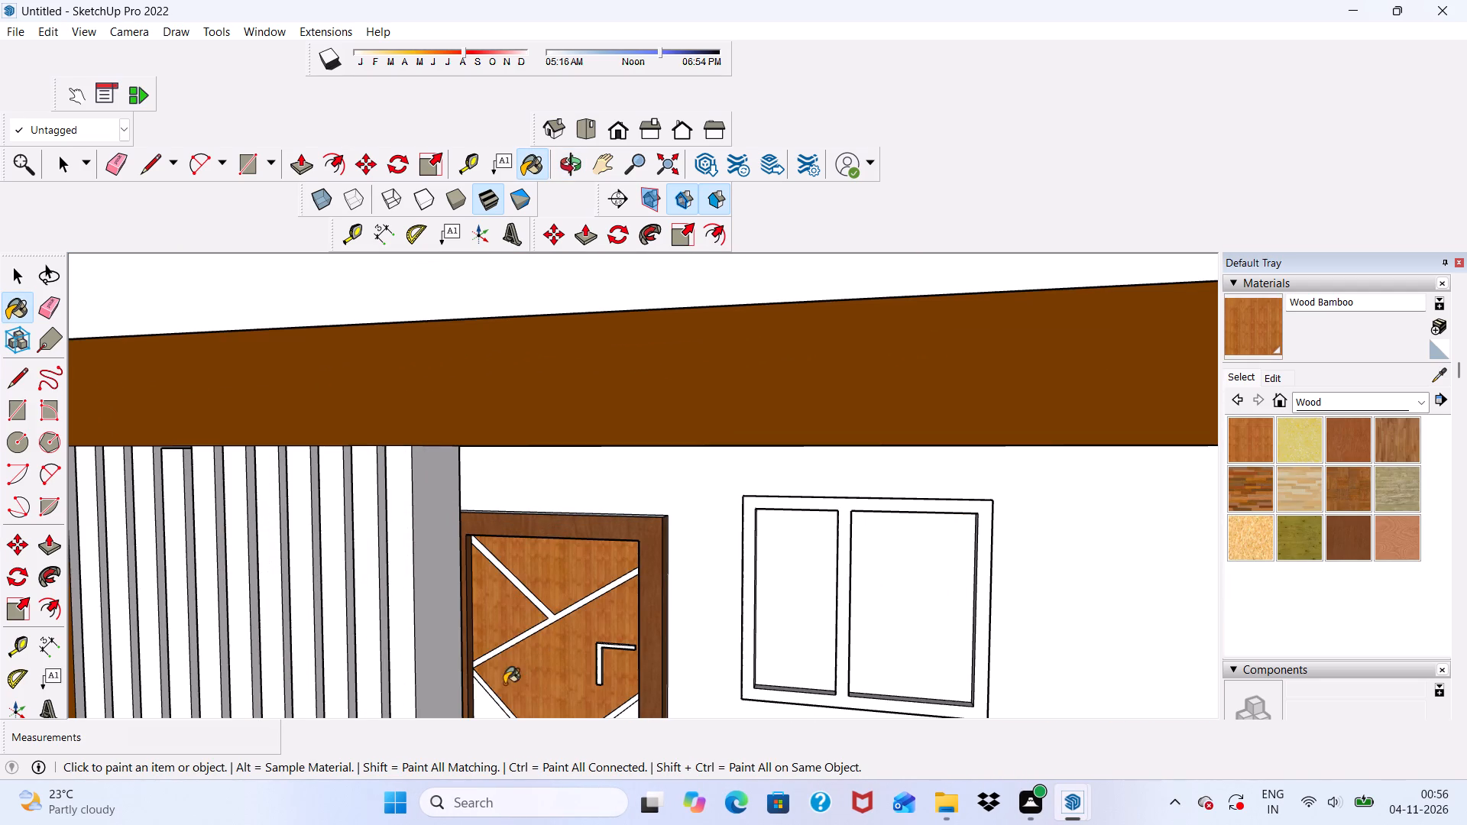
{"action": "left_click", "coordinate": [486, 704]}
{"action": "scroll", "coordinate": [519, 568], "scroll_direction": "down", "scroll_amount": 5}
{"action": "scroll", "coordinate": [549, 685], "scroll_direction": "up", "scroll_amount": 5}
{"action": "left_click", "coordinate": [589, 681]}
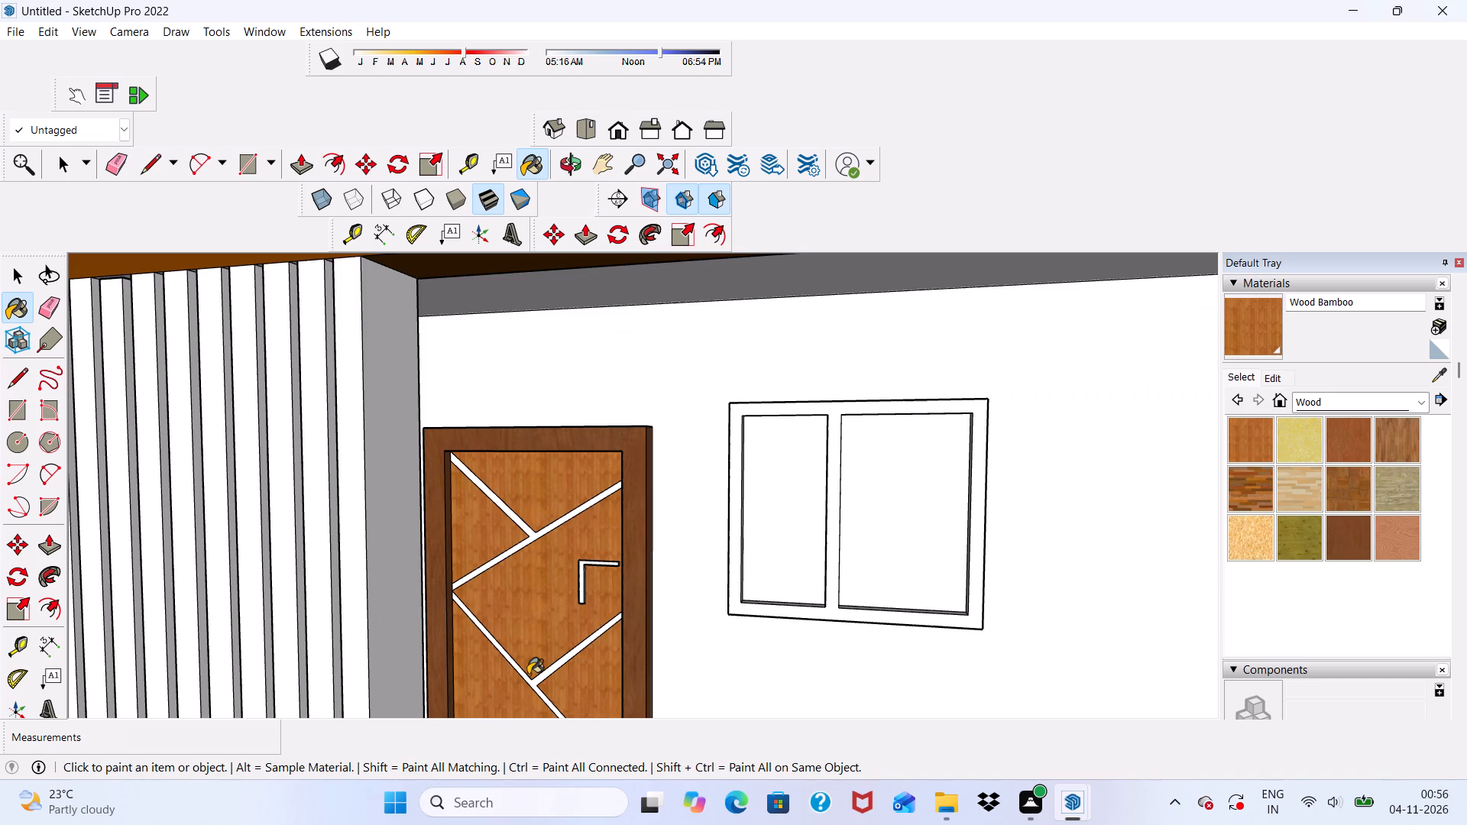
{"action": "left_click", "coordinate": [528, 678]}
Paint the round-knob door's panels between the diagonal strips, along with the knob's front and side, Wood Bamboo.
{"action": "scroll", "coordinate": [551, 537], "scroll_direction": "down", "scroll_amount": 4}
{"action": "scroll", "coordinate": [564, 626], "scroll_direction": "down", "scroll_amount": 10}
{"action": "scroll", "coordinate": [526, 506], "scroll_direction": "up", "scroll_amount": 8}
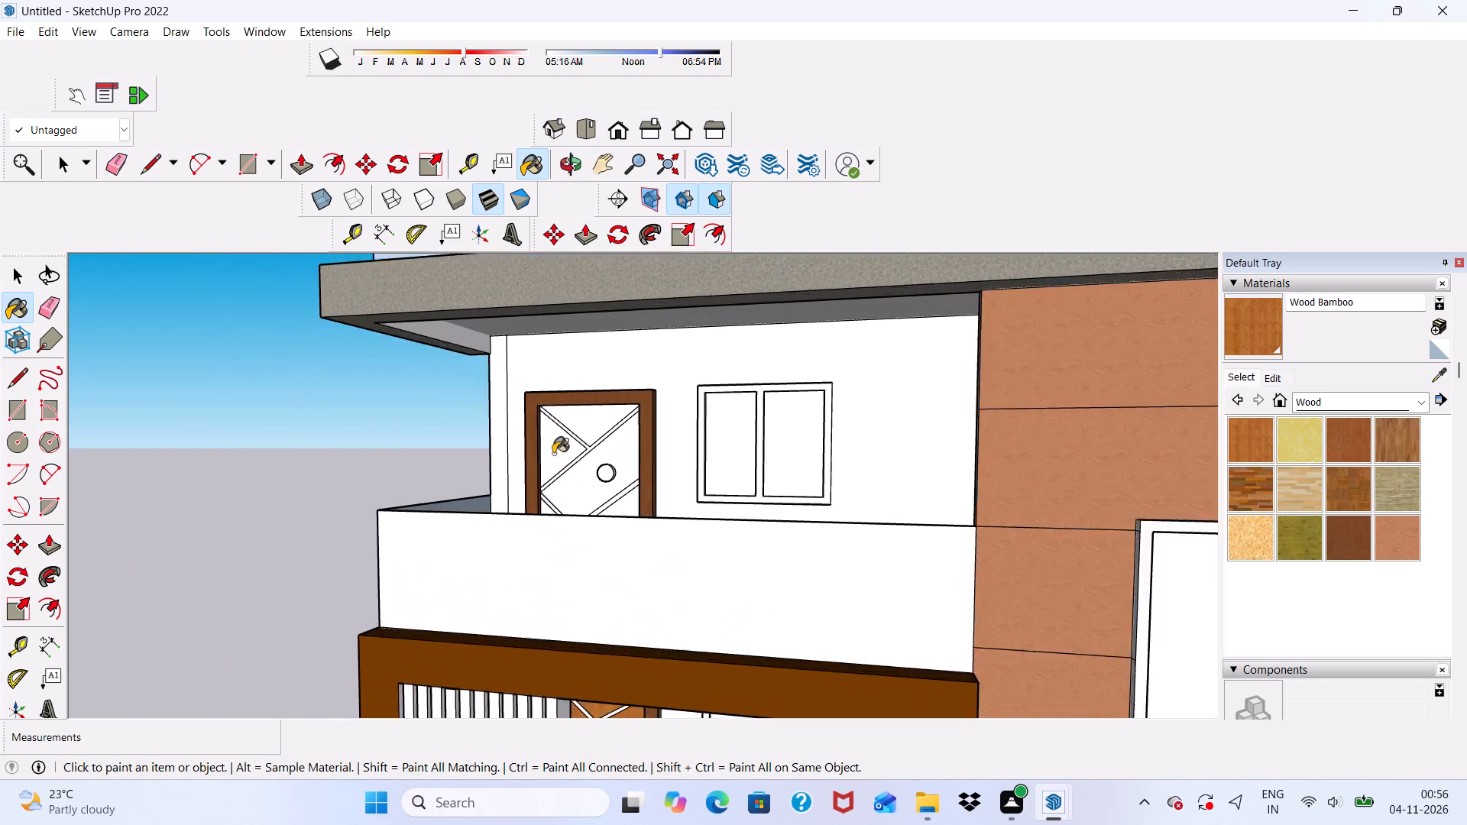
{"action": "scroll", "coordinate": [553, 454], "scroll_direction": "up", "scroll_amount": 1}
{"action": "left_click", "coordinate": [553, 454]}
{"action": "left_click", "coordinate": [600, 422]}
{"action": "left_click", "coordinate": [560, 533]}
{"action": "left_click", "coordinate": [607, 490]}
{"action": "left_click_drag", "start_coordinate": [614, 548], "coordinate": [620, 537]}
{"action": "left_click", "coordinate": [624, 477]}
{"action": "scroll", "coordinate": [623, 476], "scroll_direction": "up", "scroll_amount": 9}
{"action": "left_click", "coordinate": [630, 468]}
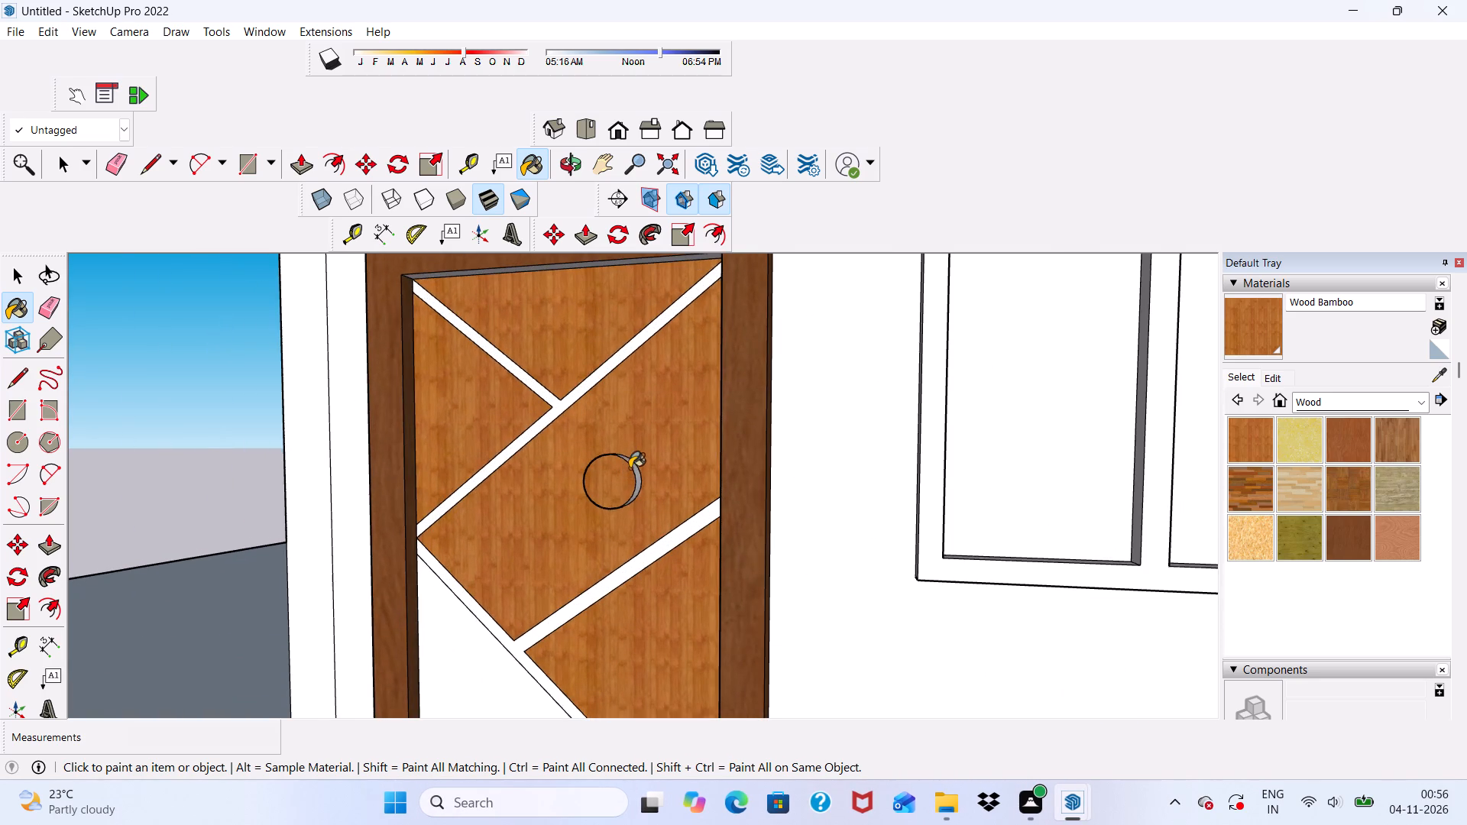
{"action": "scroll", "coordinate": [559, 556], "scroll_direction": "up", "scroll_amount": 3}
{"action": "left_click", "coordinate": [430, 649]}
{"action": "scroll", "coordinate": [521, 475], "scroll_direction": "down", "scroll_amount": 4}
{"action": "scroll", "coordinate": [642, 482], "scroll_direction": "up", "scroll_amount": 4}
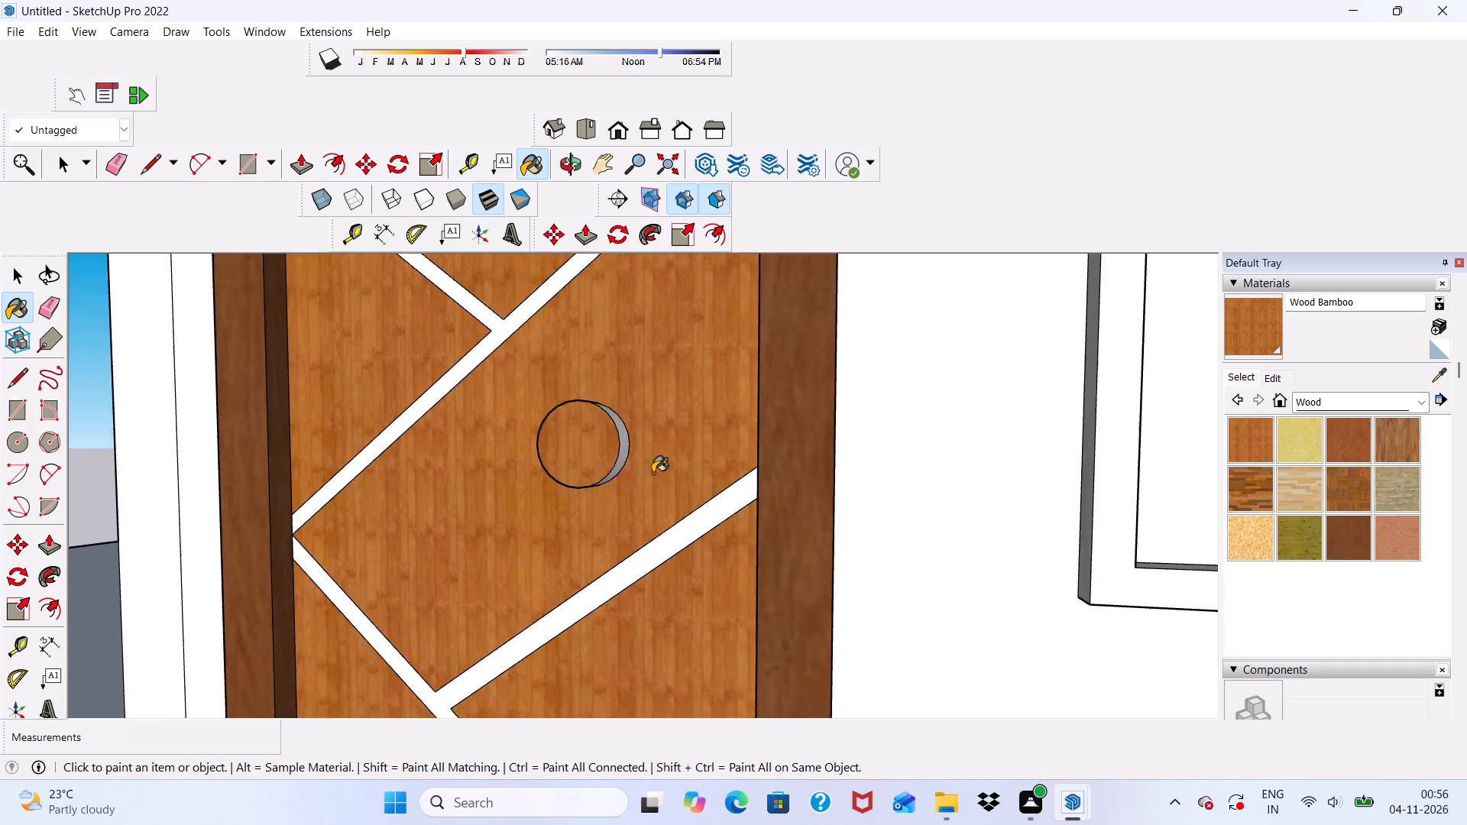
{"action": "scroll", "coordinate": [653, 473], "scroll_direction": "up", "scroll_amount": 3}
{"action": "left_click", "coordinate": [621, 435]}
{"action": "scroll", "coordinate": [587, 488], "scroll_direction": "down", "scroll_amount": 14}
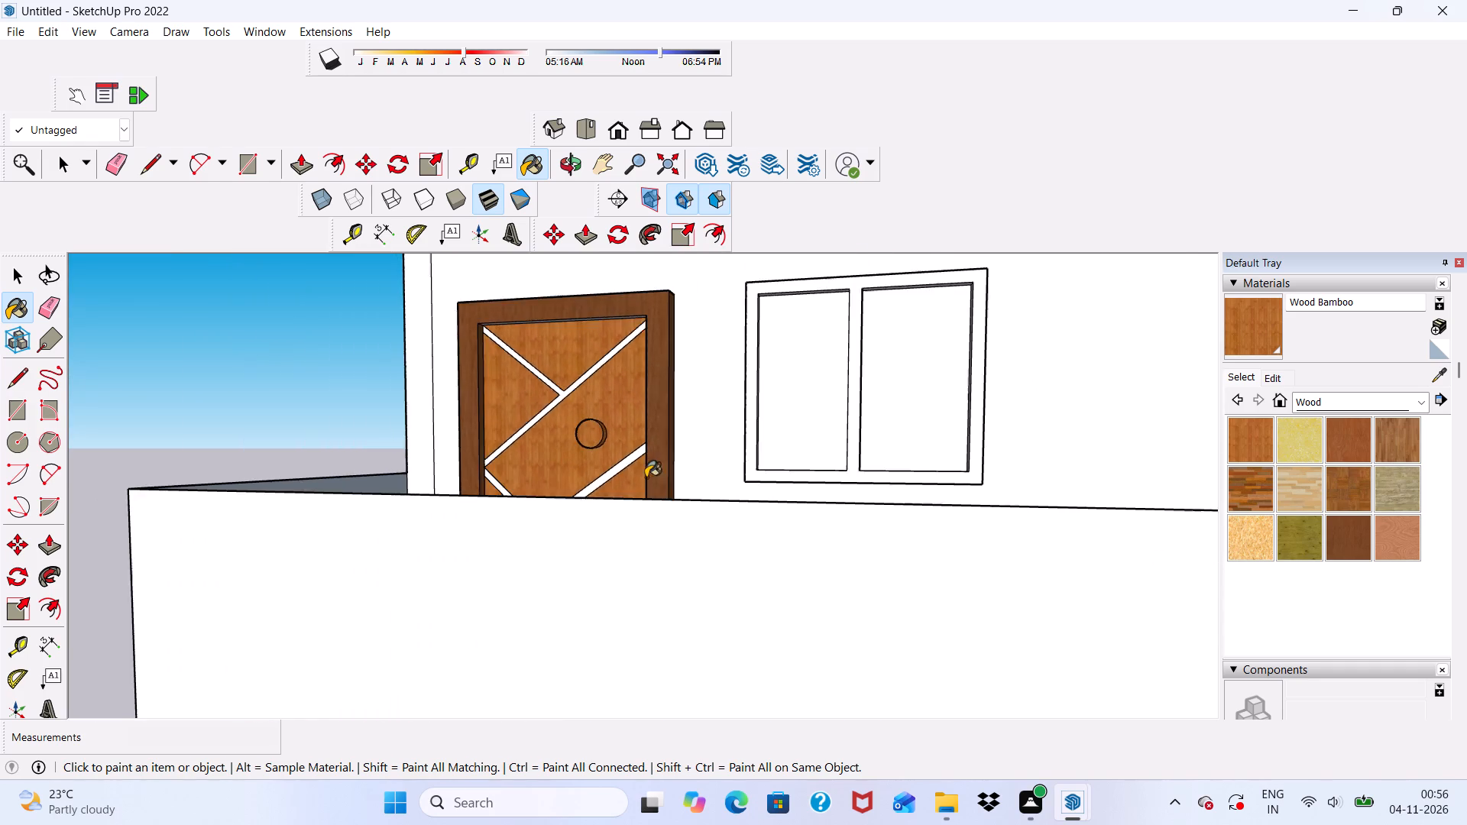
Paint the panels between the diagonal strips of the door with two hexagonal knobs Wood Bamboo.
{"action": "middle_click_drag", "start_coordinate": [646, 479], "coordinate": [616, 578]}
{"action": "scroll", "coordinate": [614, 531], "scroll_direction": "up", "scroll_amount": 1}
{"action": "scroll", "coordinate": [603, 557], "scroll_direction": "down", "scroll_amount": 14}
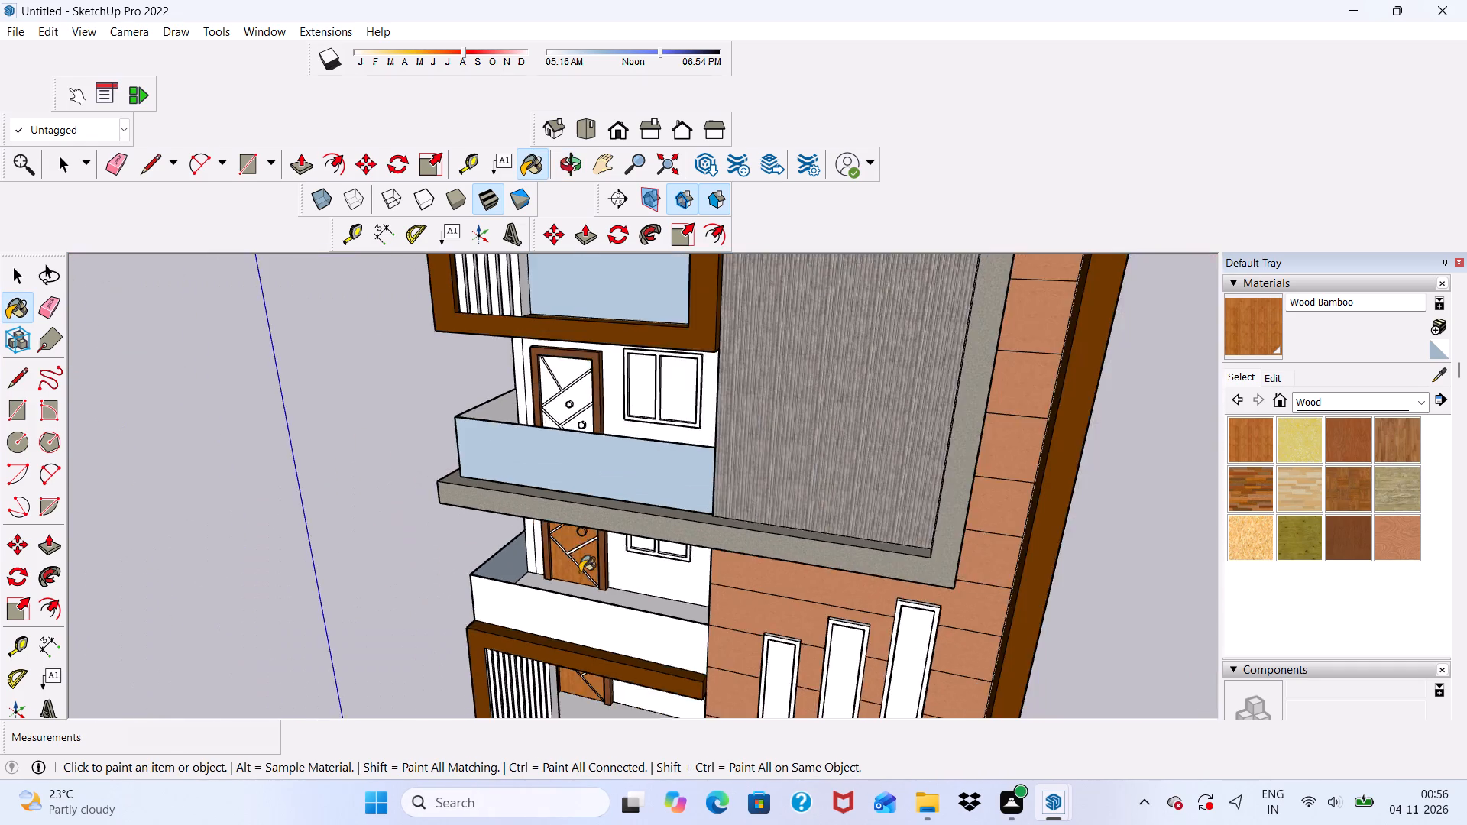
{"action": "scroll", "coordinate": [552, 418], "scroll_direction": "up", "scroll_amount": 13}
{"action": "left_click", "coordinate": [595, 375]}
{"action": "scroll", "coordinate": [452, 428], "scroll_direction": "up", "scroll_amount": 3}
{"action": "left_click", "coordinate": [513, 400]}
{"action": "scroll", "coordinate": [589, 461], "scroll_direction": "up", "scroll_amount": 1}
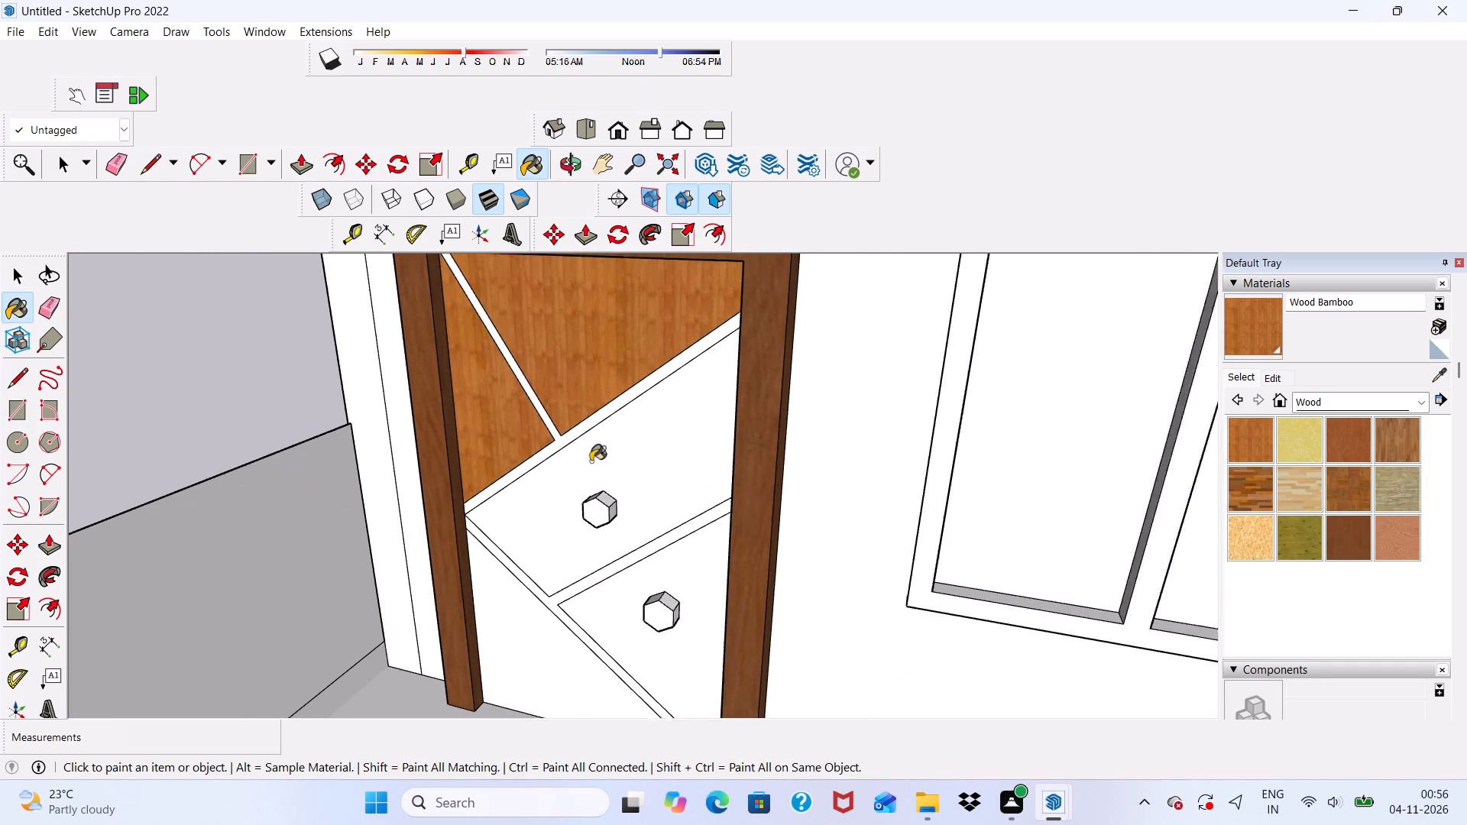
{"action": "scroll", "coordinate": [591, 461], "scroll_direction": "up", "scroll_amount": 1}
{"action": "left_click", "coordinate": [603, 451]}
{"action": "left_click_drag", "start_coordinate": [490, 604], "coordinate": [507, 615]}
{"action": "left_click", "coordinate": [646, 640]}
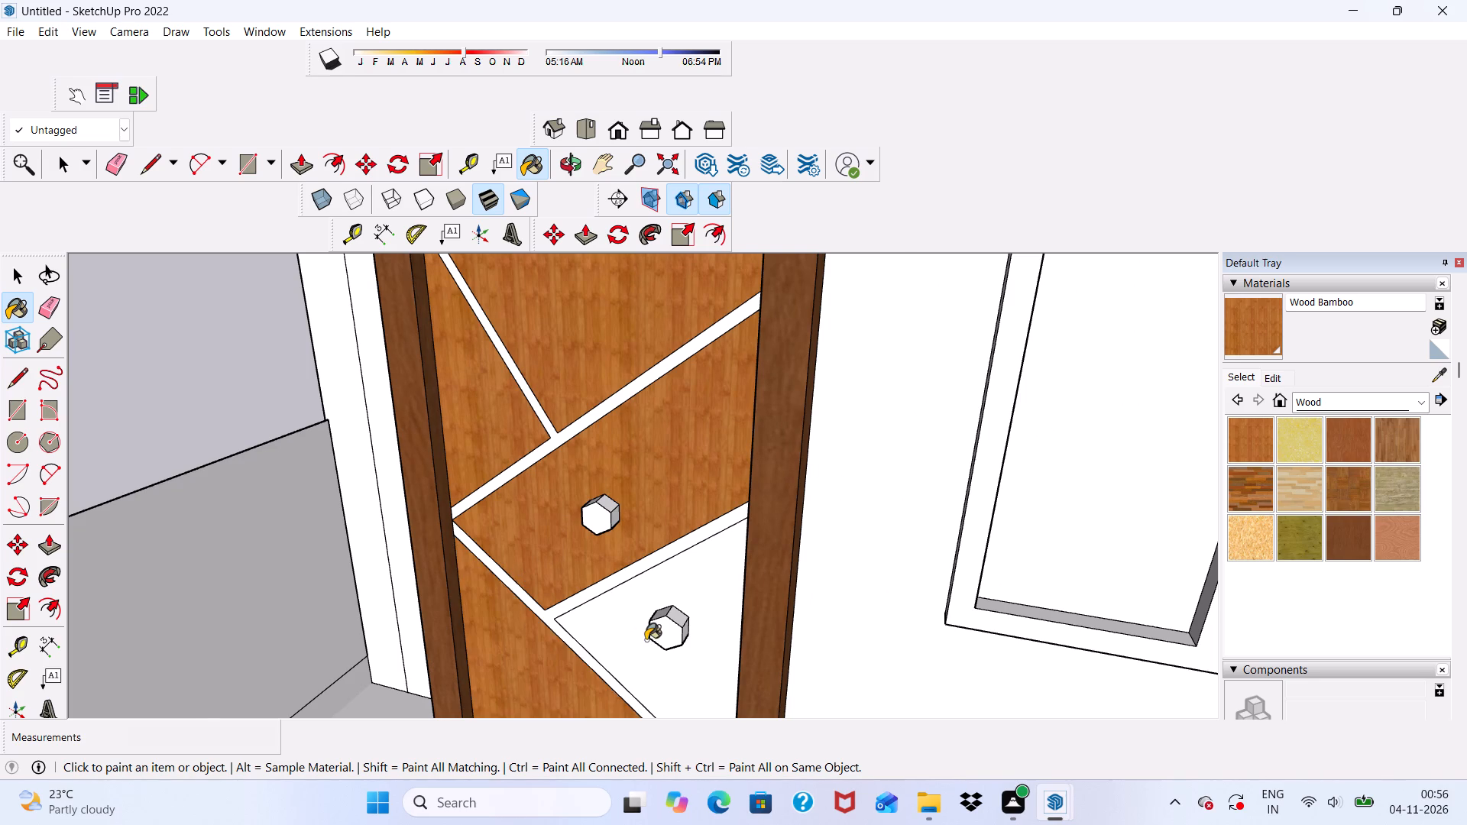
Paint the front and all side faces of the two-knob door's lower hexagonal knob Wood Bamboo.
{"action": "scroll", "coordinate": [662, 625], "scroll_direction": "up", "scroll_amount": 4}
{"action": "left_click", "coordinate": [667, 618]}
{"action": "left_click", "coordinate": [675, 620]}
{"action": "left_click_drag", "start_coordinate": [685, 610], "coordinate": [682, 619]}
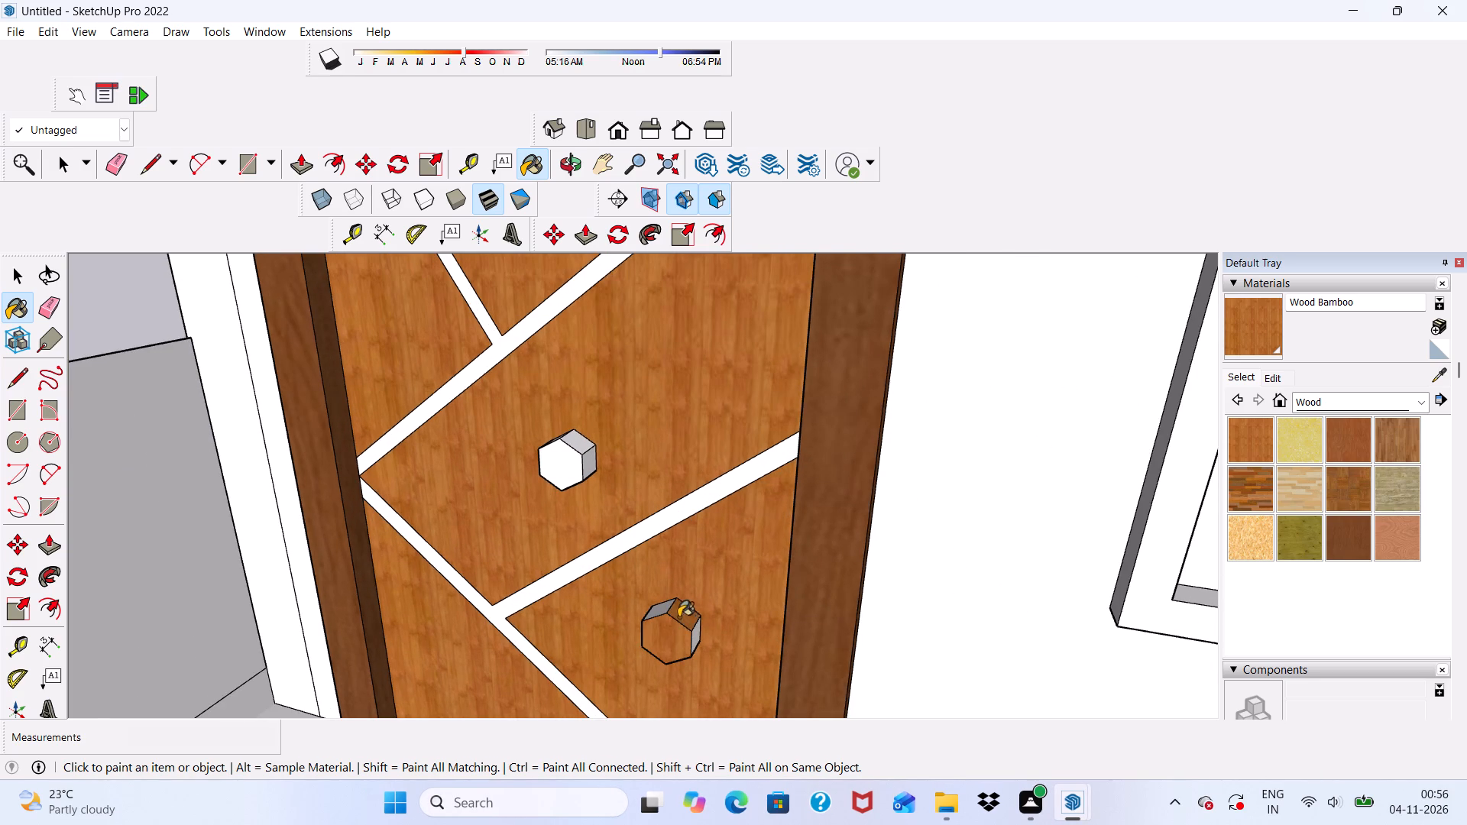
{"action": "scroll", "coordinate": [677, 613], "scroll_direction": "up", "scroll_amount": 4}
{"action": "left_click", "coordinate": [655, 608]}
{"action": "middle_click_drag", "start_coordinate": [647, 611], "coordinate": [792, 396]}
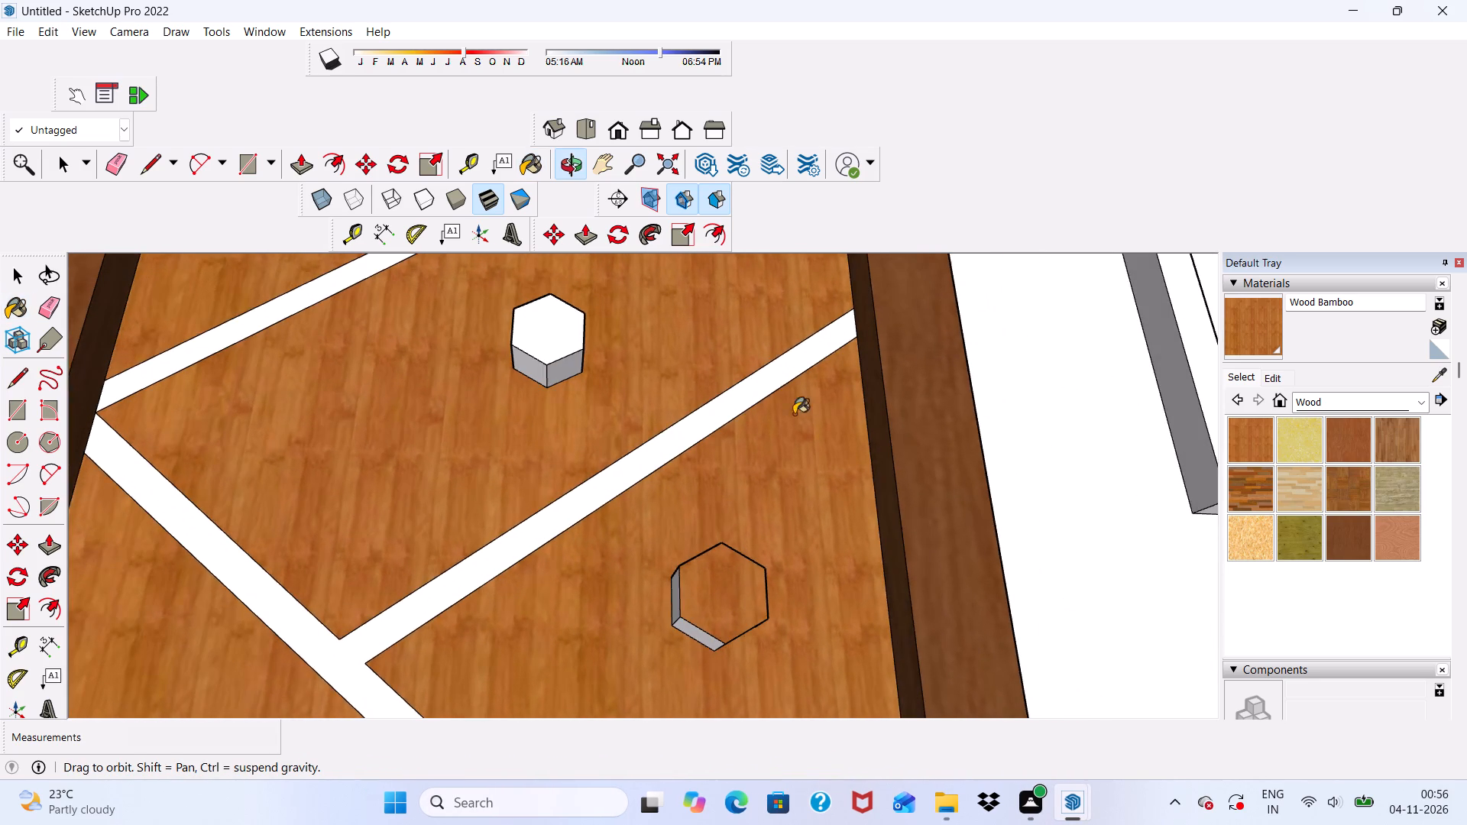
{"action": "scroll", "coordinate": [763, 578], "scroll_direction": "up", "scroll_amount": 5}
{"action": "scroll", "coordinate": [676, 590], "scroll_direction": "down", "scroll_amount": 1}
{"action": "scroll", "coordinate": [631, 622], "scroll_direction": "up", "scroll_amount": 3}
{"action": "left_click", "coordinate": [627, 603]}
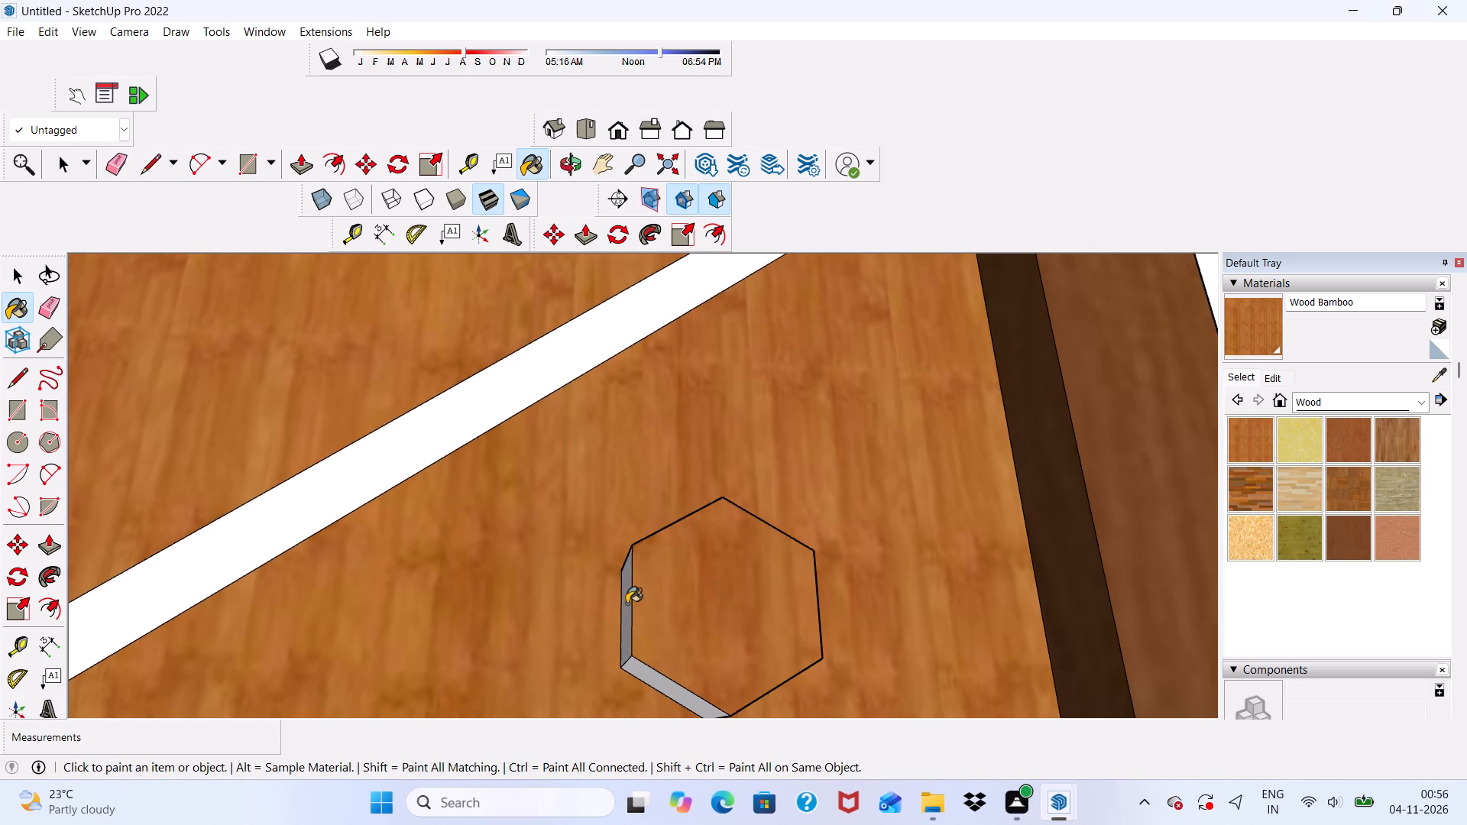
{"action": "scroll", "coordinate": [601, 519], "scroll_direction": "down", "scroll_amount": 5}
{"action": "scroll", "coordinate": [665, 654], "scroll_direction": "up", "scroll_amount": 5}
{"action": "left_click", "coordinate": [662, 642]}
{"action": "middle_click_drag", "start_coordinate": [662, 642], "coordinate": [387, 701]}
{"action": "scroll", "coordinate": [661, 655], "scroll_direction": "up", "scroll_amount": 4}
{"action": "left_click", "coordinate": [719, 629]}
{"action": "left_click", "coordinate": [791, 538]}
{"action": "scroll", "coordinate": [743, 546], "scroll_direction": "down", "scroll_amount": 5}
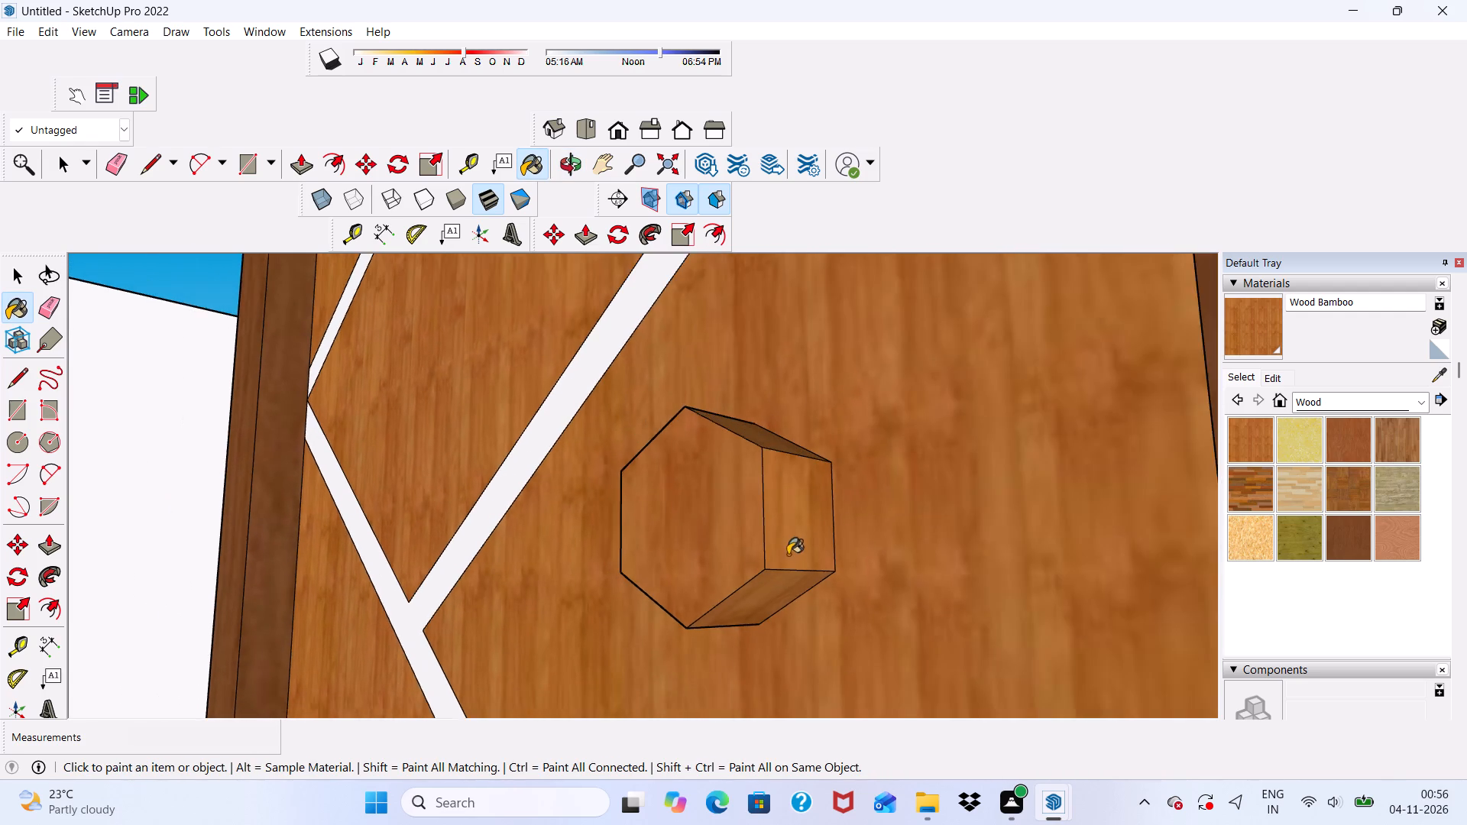
Paint the front and all side faces of the two-knob door's upper hexagonal knob Wood Bamboo.
{"action": "scroll", "coordinate": [779, 603], "scroll_direction": "down", "scroll_amount": 9}
{"action": "scroll", "coordinate": [621, 345], "scroll_direction": "up", "scroll_amount": 4}
{"action": "left_click", "coordinate": [626, 357]}
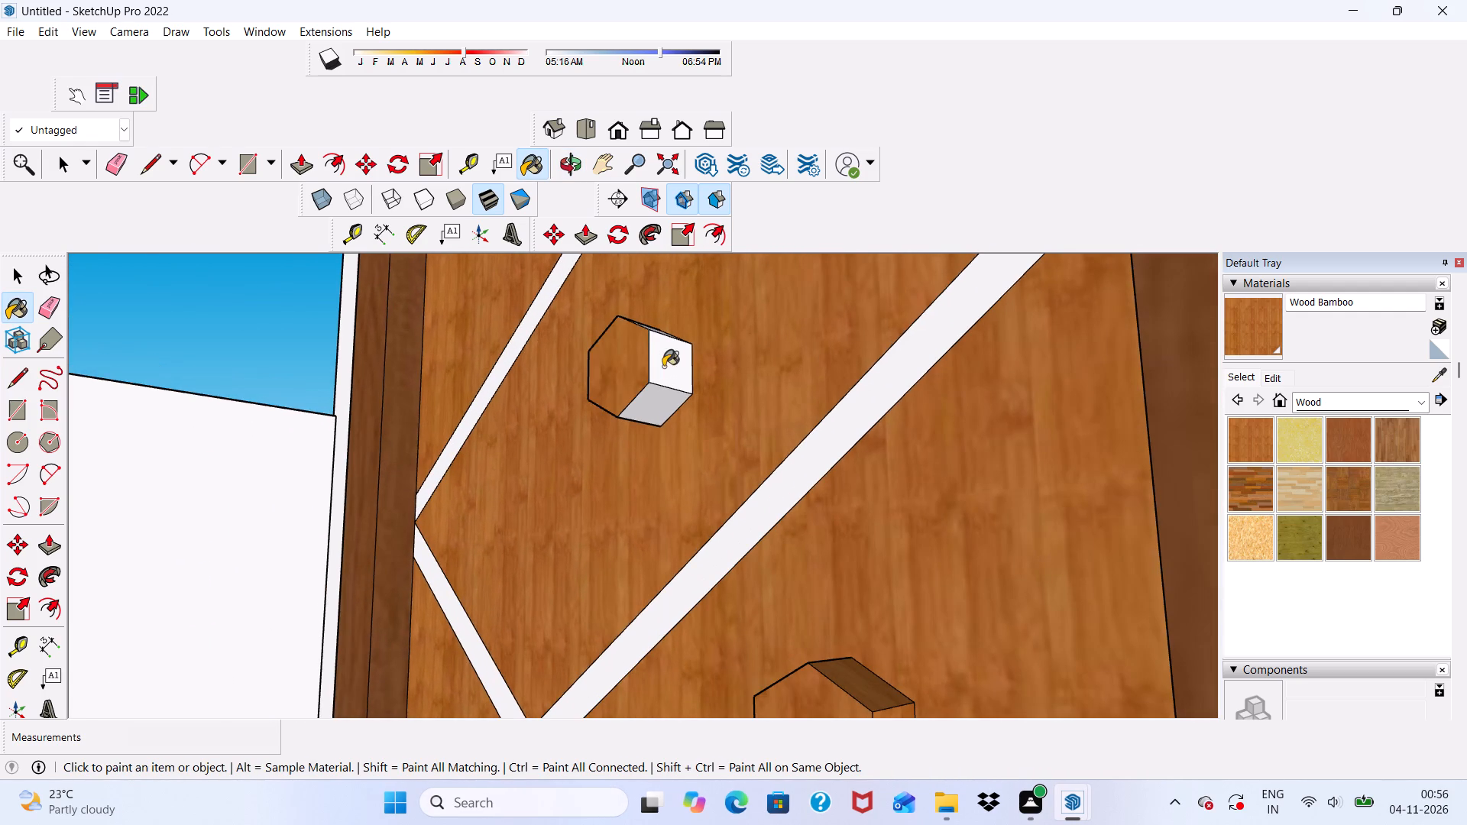
{"action": "left_click", "coordinate": [663, 367]}
{"action": "scroll", "coordinate": [665, 370], "scroll_direction": "down", "scroll_amount": 1}
{"action": "middle_click_drag", "start_coordinate": [668, 387], "coordinate": [926, 503]}
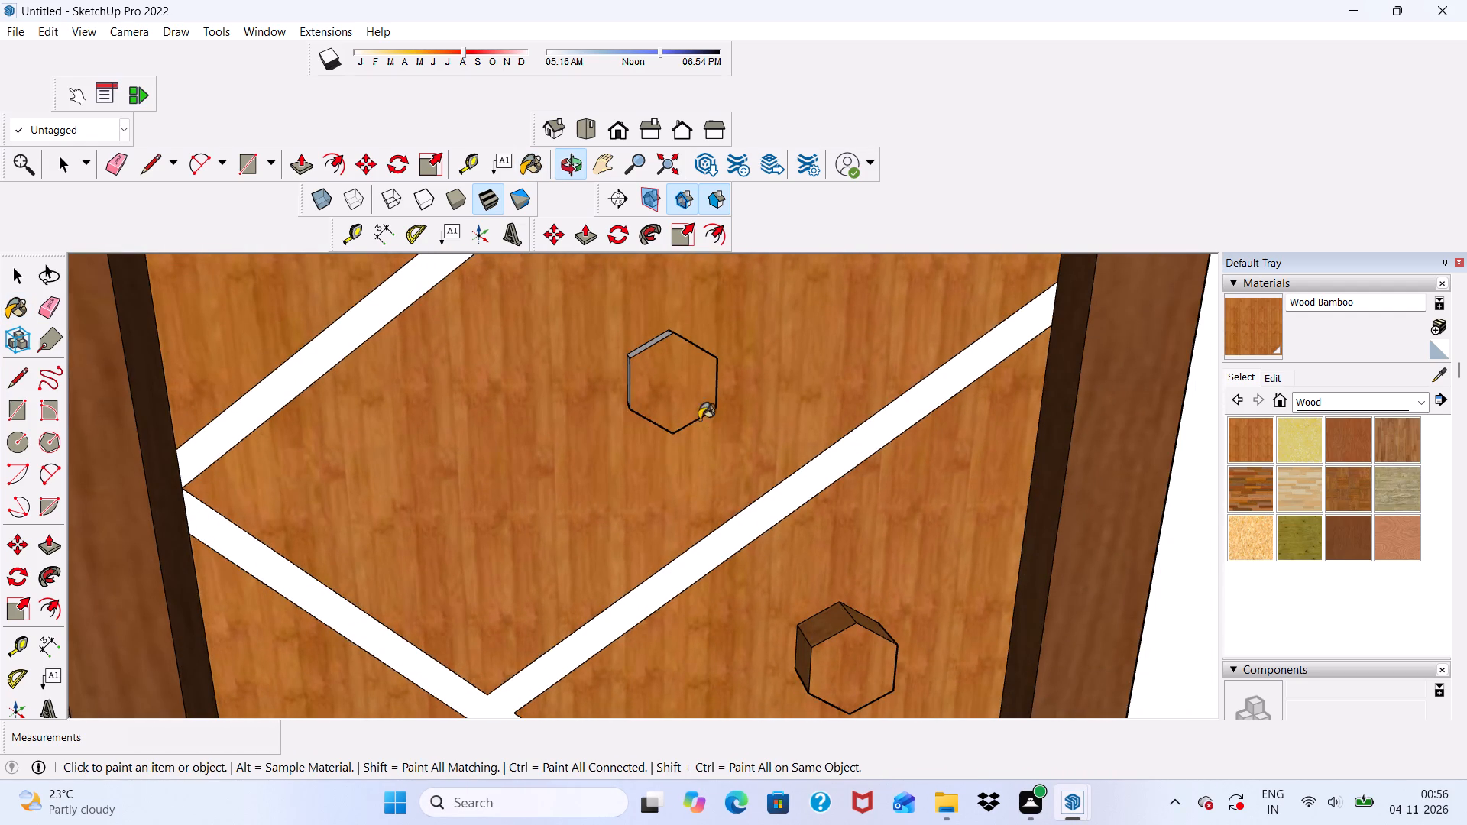
{"action": "middle_click_drag", "start_coordinate": [696, 416], "coordinate": [900, 398]}
{"action": "scroll", "coordinate": [720, 380], "scroll_direction": "up", "scroll_amount": 5}
{"action": "left_click", "coordinate": [629, 365]}
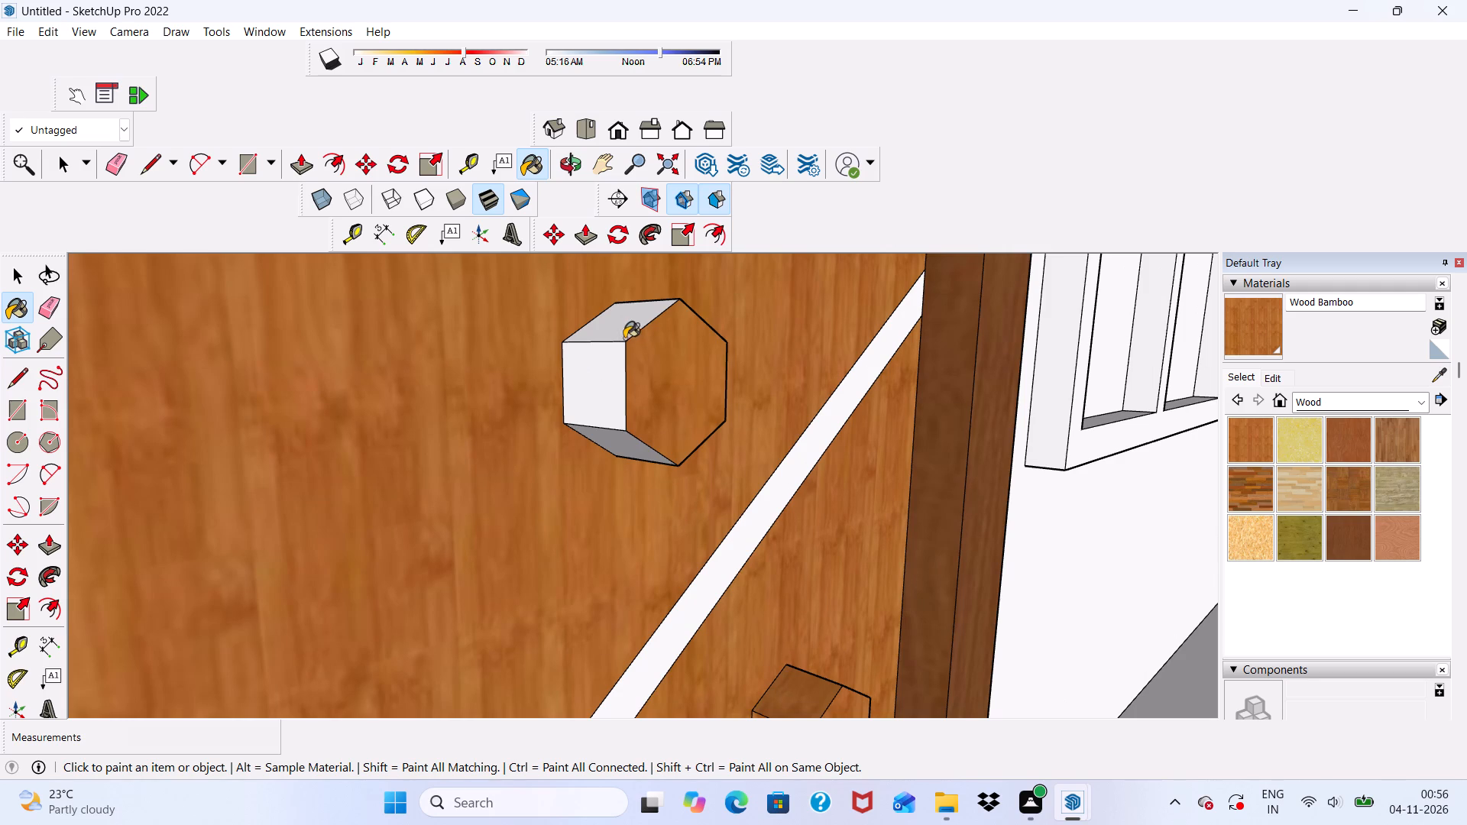
{"action": "left_click", "coordinate": [624, 338]}
{"action": "left_click", "coordinate": [607, 367]}
{"action": "left_click", "coordinate": [623, 444]}
{"action": "middle_click_drag", "start_coordinate": [615, 412], "coordinate": [601, 388]}
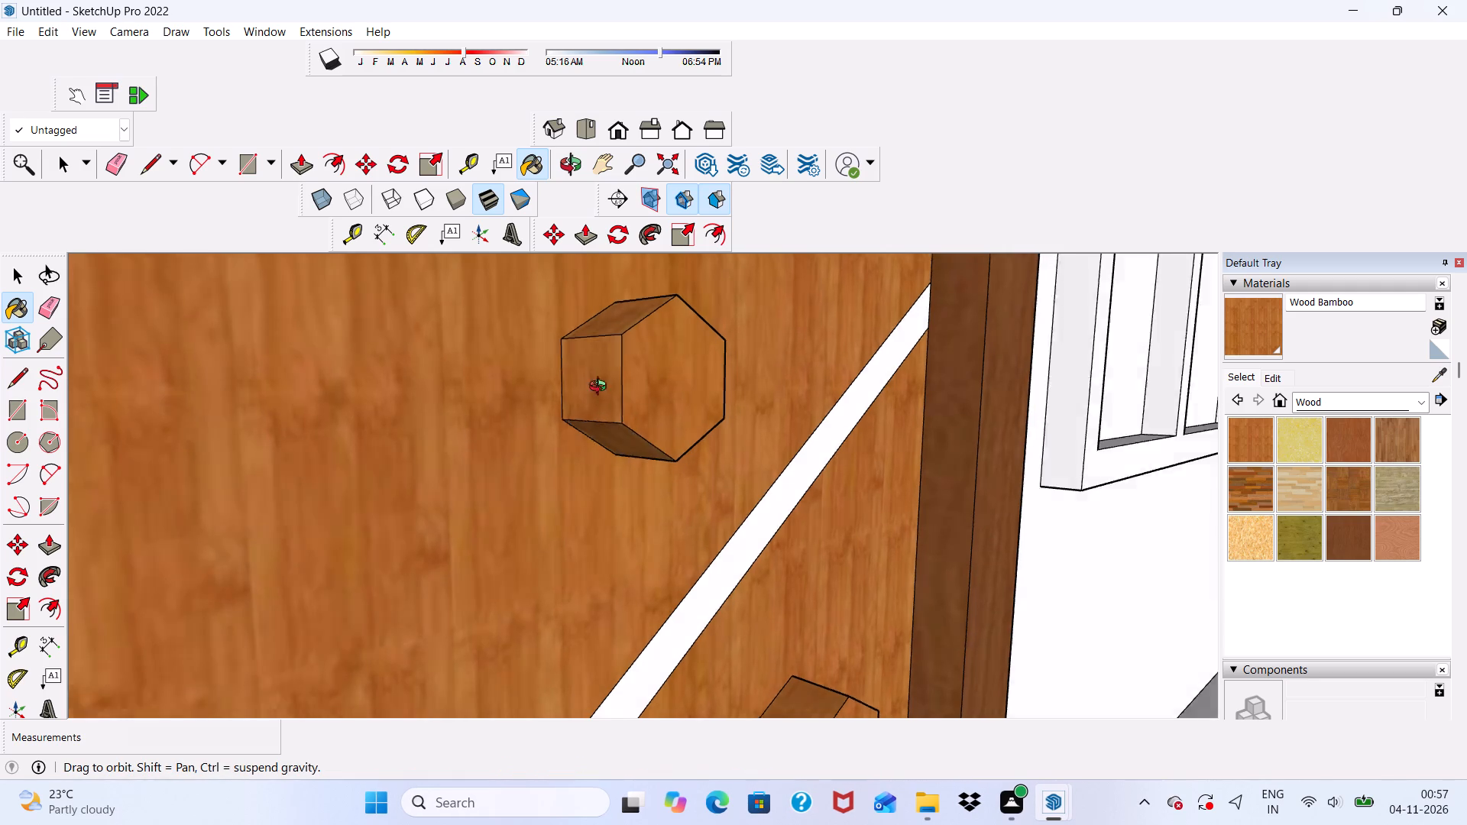
{"action": "middle_click_drag", "start_coordinate": [601, 388], "coordinate": [351, 330]}
{"action": "scroll", "coordinate": [586, 421], "scroll_direction": "up", "scroll_amount": 3}
{"action": "left_click", "coordinate": [614, 446]}
{"action": "scroll", "coordinate": [617, 411], "scroll_direction": "down", "scroll_amount": 2}
{"action": "middle_click_drag", "start_coordinate": [620, 415], "coordinate": [613, 553]}
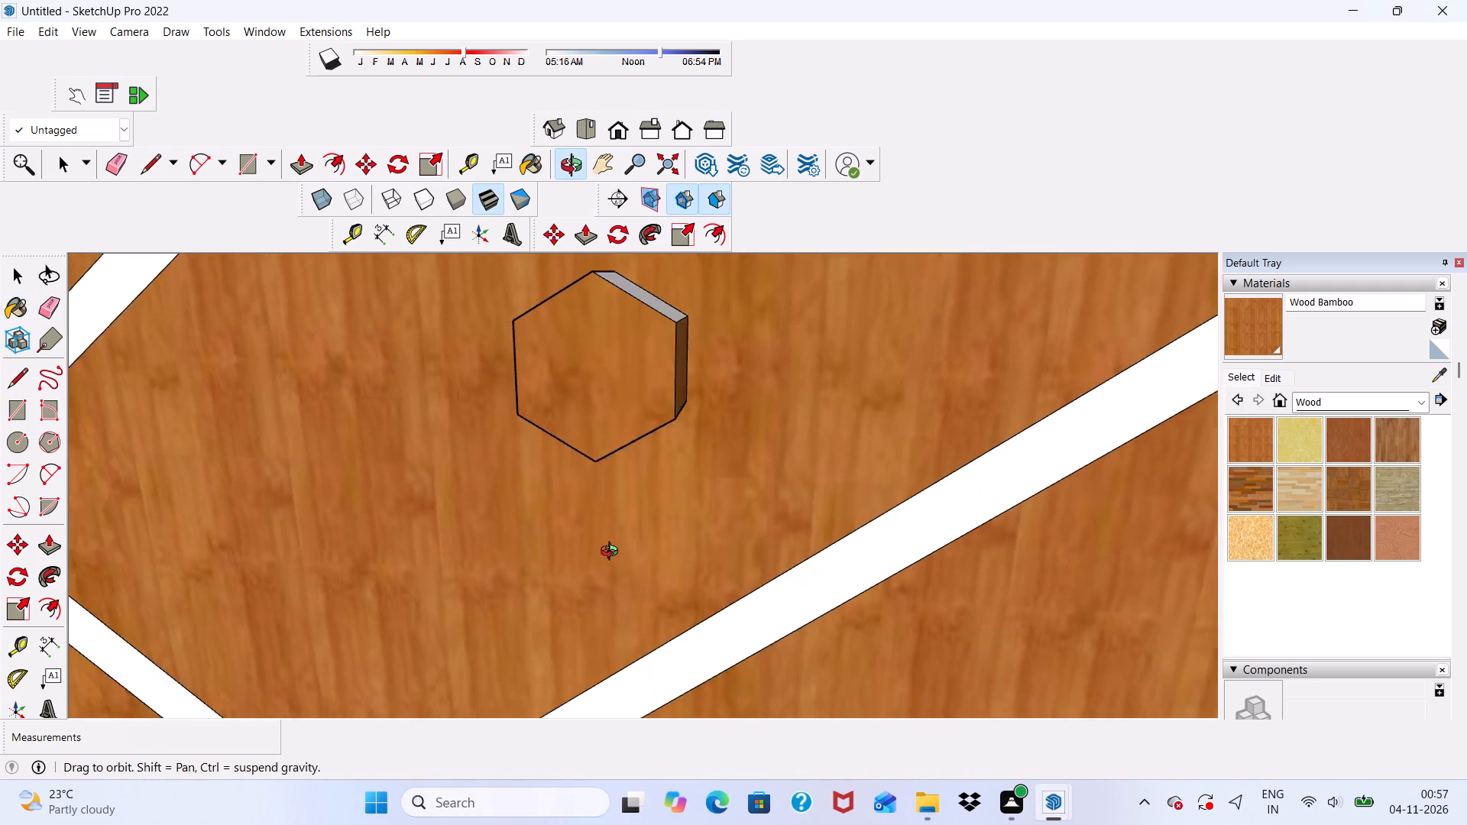
{"action": "middle_click_drag", "start_coordinate": [613, 553], "coordinate": [621, 612]}
{"action": "scroll", "coordinate": [649, 304], "scroll_direction": "up", "scroll_amount": 2}
{"action": "left_click", "coordinate": [641, 304]}
{"action": "scroll", "coordinate": [613, 388], "scroll_direction": "down", "scroll_amount": 9}
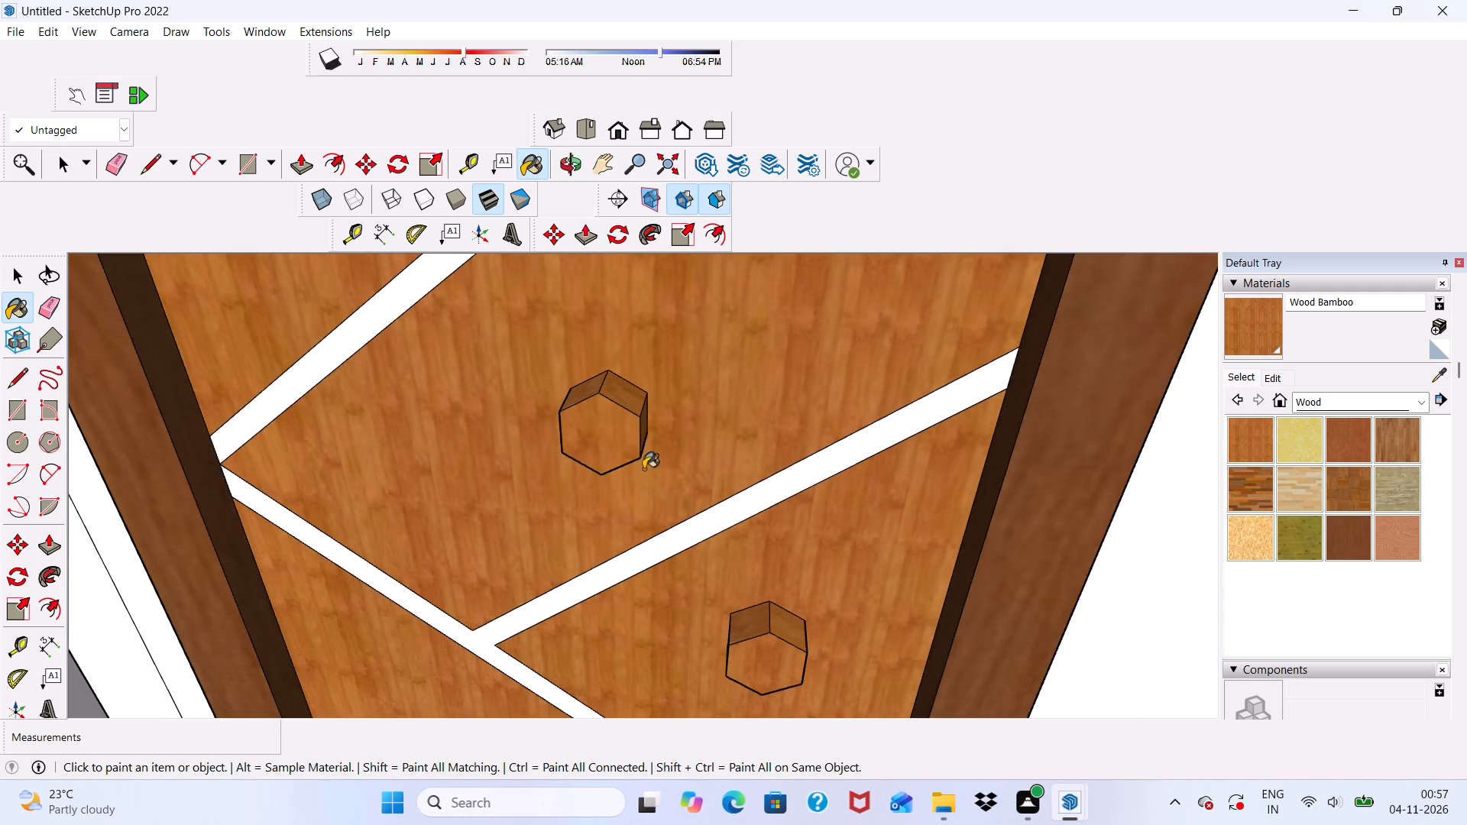
Paint the panels between the diagonal strips of the top-floor door with the rectangular handle Wood Bamboo.
{"action": "scroll", "coordinate": [643, 469], "scroll_direction": "down", "scroll_amount": 20}
{"action": "scroll", "coordinate": [643, 469], "scroll_direction": "down", "scroll_amount": 11}
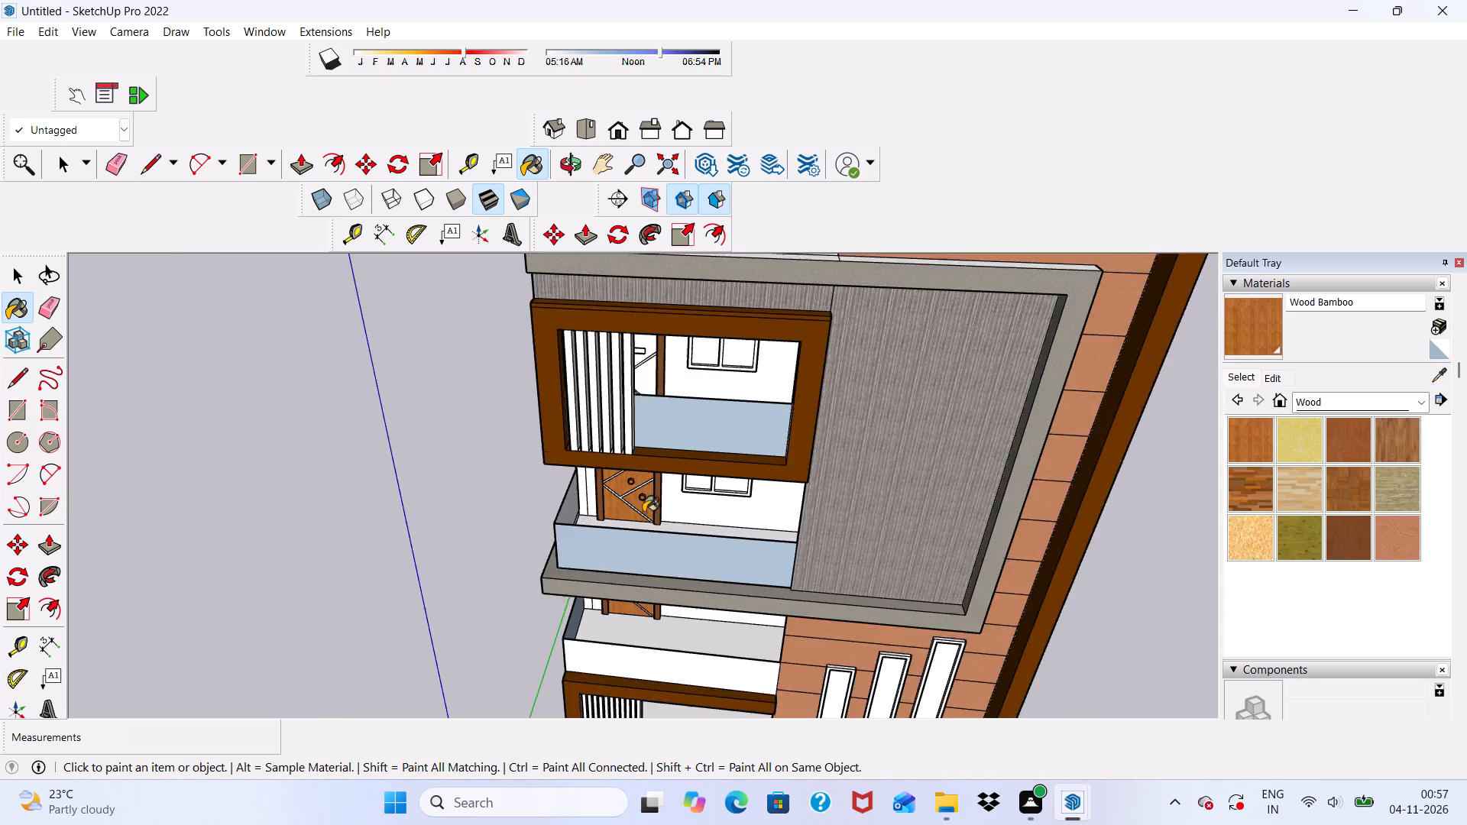
{"action": "scroll", "coordinate": [627, 395], "scroll_direction": "up", "scroll_amount": 20}
{"action": "left_click", "coordinate": [659, 321]}
{"action": "scroll", "coordinate": [596, 435], "scroll_direction": "up", "scroll_amount": 4}
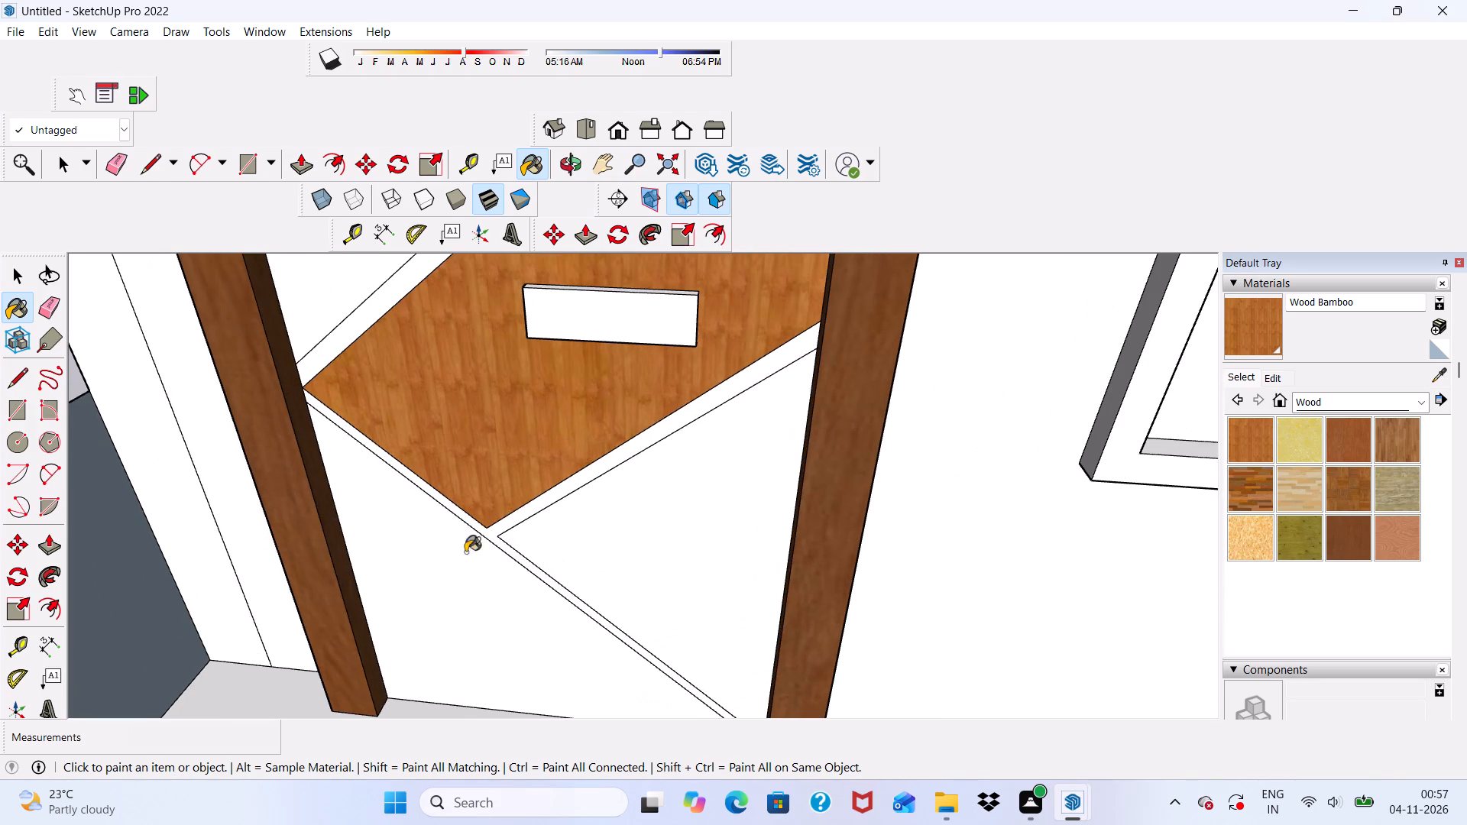
{"action": "left_click_drag", "start_coordinate": [428, 586], "coordinate": [435, 584]}
{"action": "left_click", "coordinate": [646, 557]}
{"action": "left_click", "coordinate": [336, 283]}
{"action": "scroll", "coordinate": [443, 523], "scroll_direction": "down", "scroll_amount": 6}
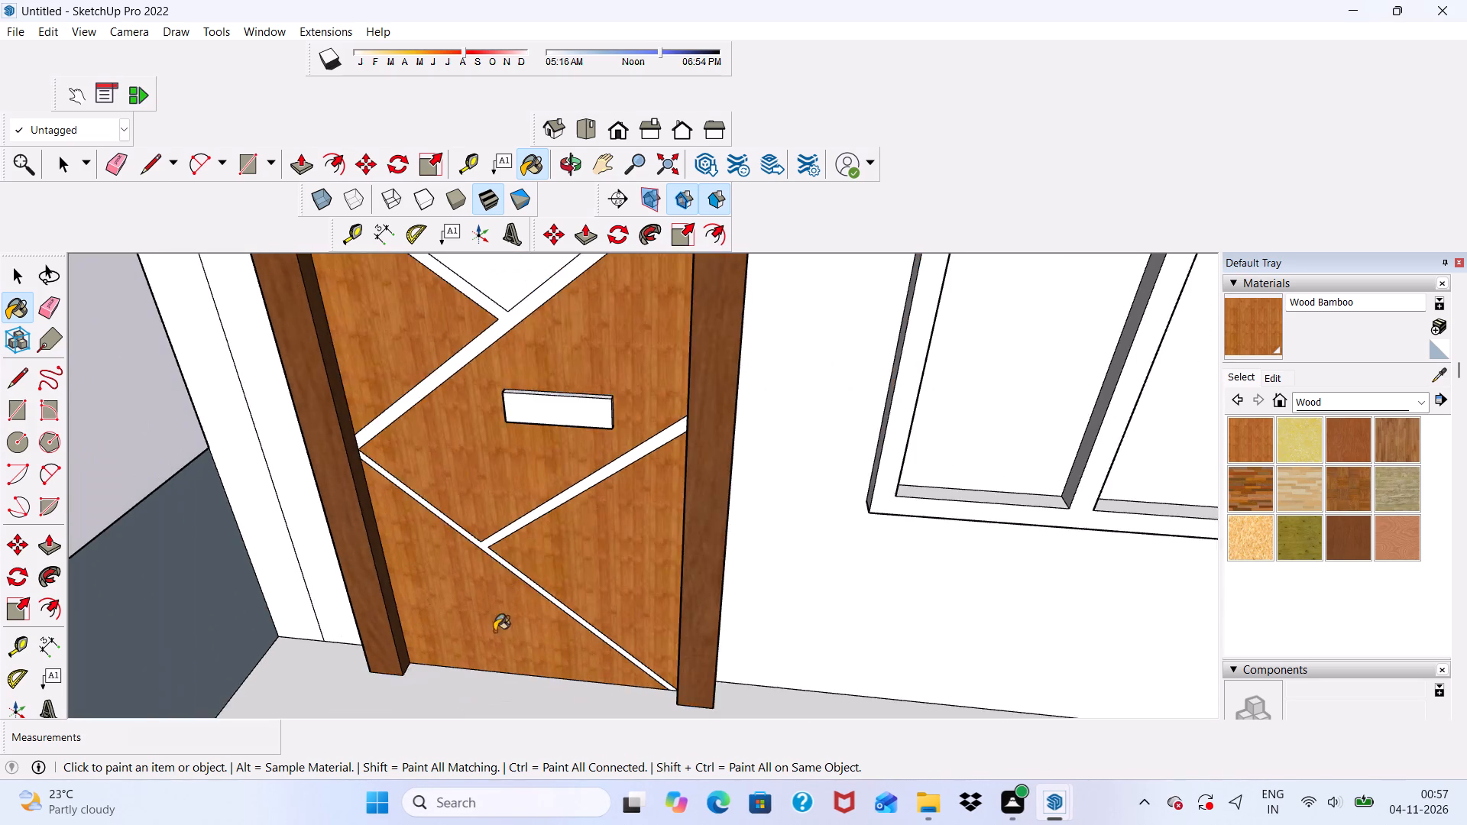
{"action": "scroll", "coordinate": [494, 631], "scroll_direction": "down", "scroll_amount": 3}
{"action": "left_click", "coordinate": [617, 137]}
{"action": "scroll", "coordinate": [565, 374], "scroll_direction": "down", "scroll_amount": 3}
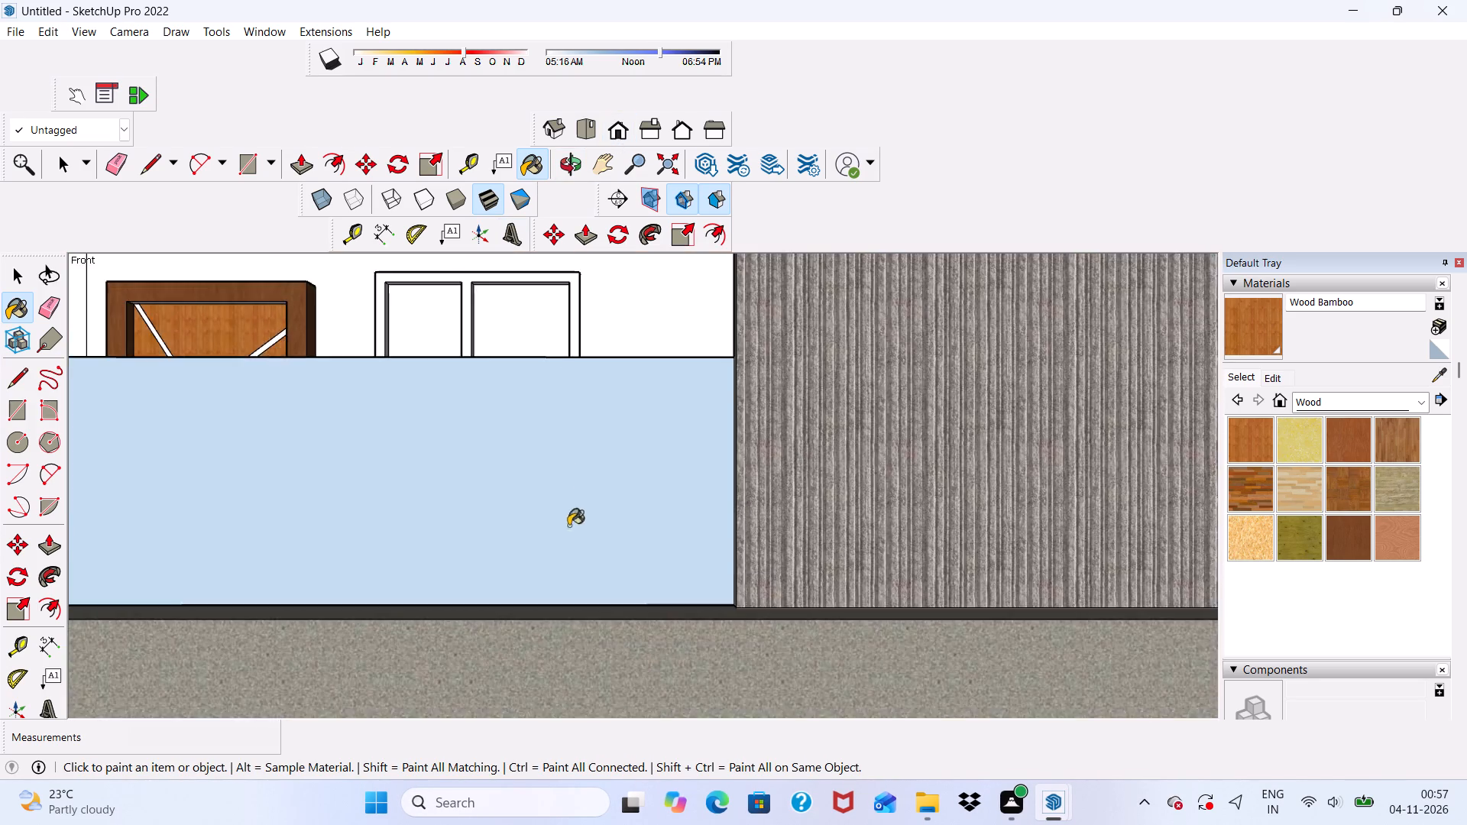
{"action": "scroll", "coordinate": [568, 526], "scroll_direction": "down", "scroll_amount": 20}
{"action": "scroll", "coordinate": [568, 526], "scroll_direction": "down", "scroll_amount": 1}
{"action": "scroll", "coordinate": [472, 361], "scroll_direction": "up", "scroll_amount": 8}
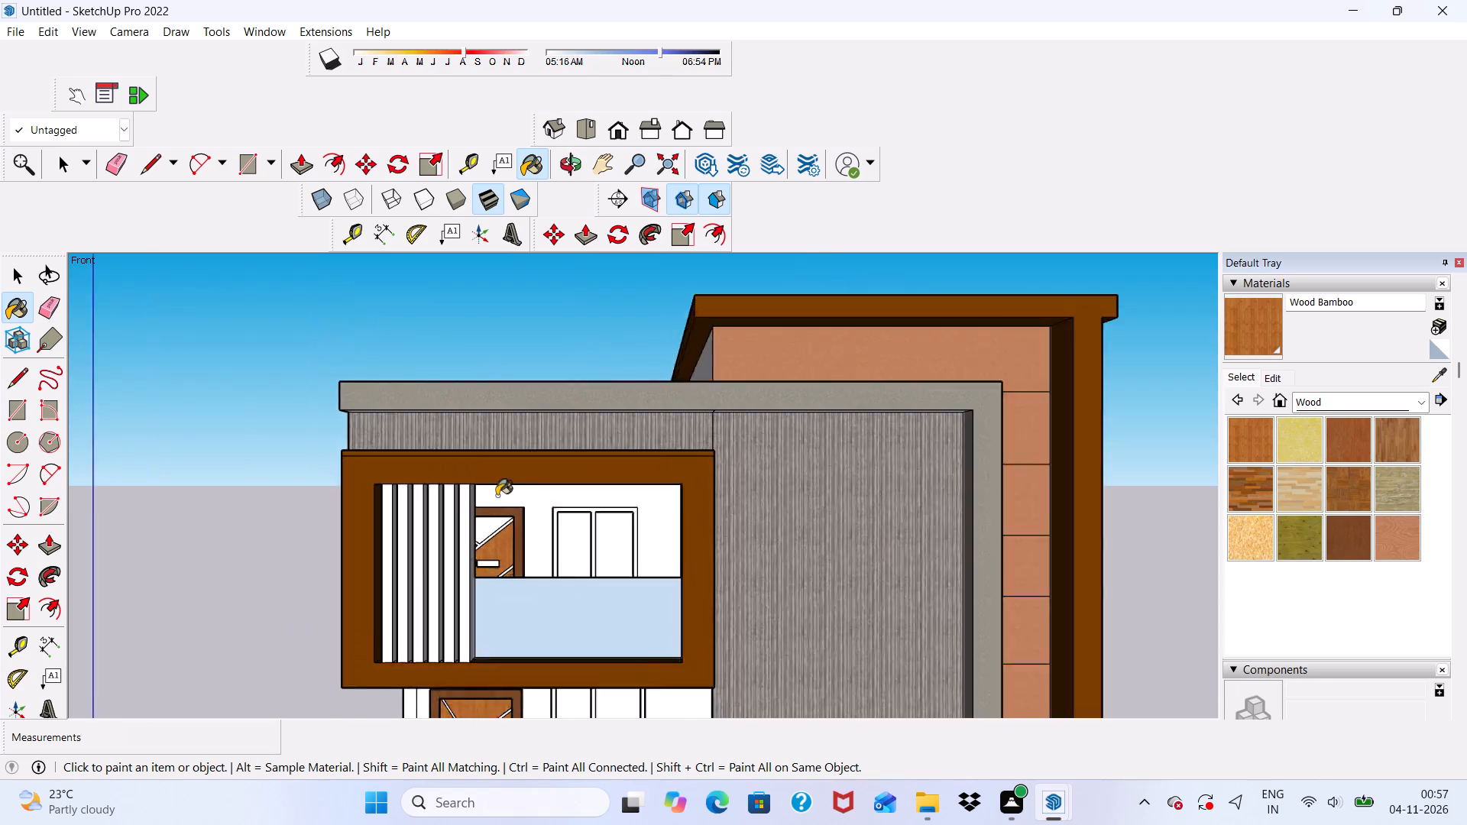
{"action": "scroll", "coordinate": [497, 496], "scroll_direction": "up", "scroll_amount": 7}
{"action": "left_click", "coordinate": [468, 528]}
Paint the front, top, bottom and both end faces of the top-floor door's rectangular handle Wood Bamboo.
{"action": "scroll", "coordinate": [487, 608], "scroll_direction": "up", "scroll_amount": 4}
{"action": "left_click", "coordinate": [473, 624]}
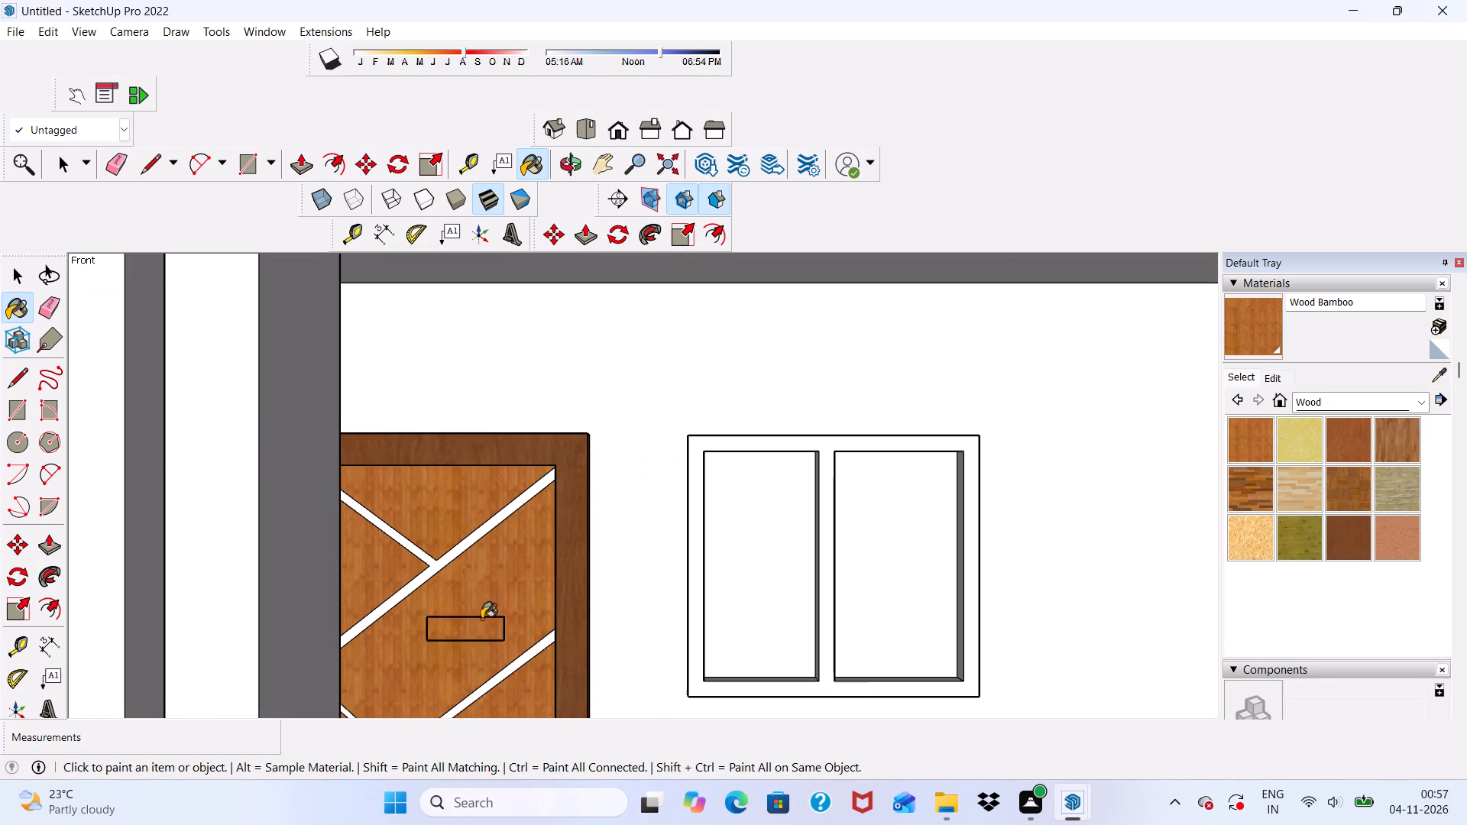
{"action": "scroll", "coordinate": [481, 617], "scroll_direction": "up", "scroll_amount": 5}
{"action": "middle_click_drag", "start_coordinate": [482, 607], "coordinate": [423, 734]}
{"action": "scroll", "coordinate": [520, 593], "scroll_direction": "up", "scroll_amount": 8}
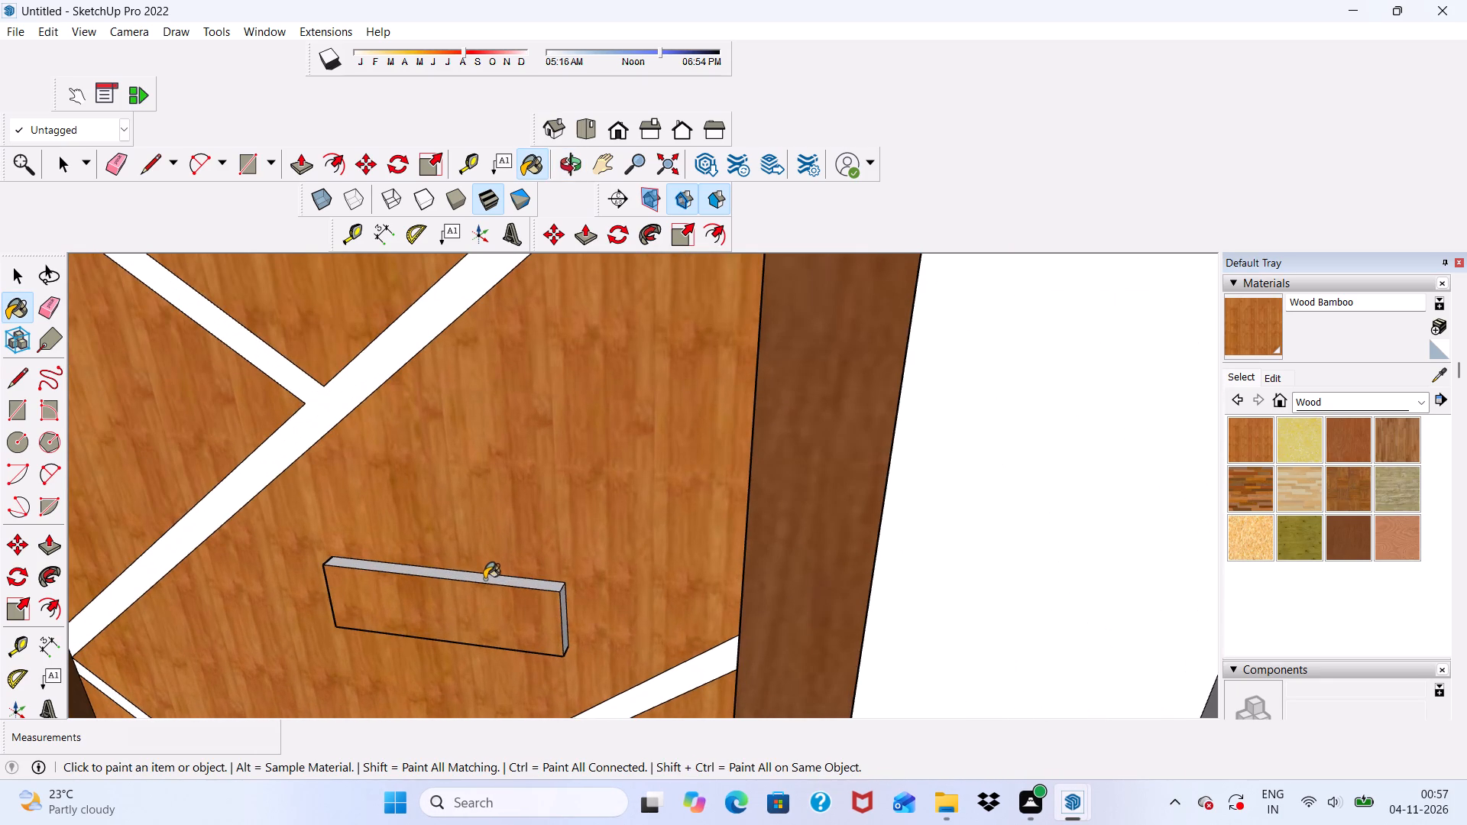
{"action": "left_click", "coordinate": [484, 584]}
{"action": "middle_click_drag", "start_coordinate": [497, 581], "coordinate": [459, 569]}
{"action": "scroll", "coordinate": [459, 569], "scroll_direction": "up", "scroll_amount": 5}
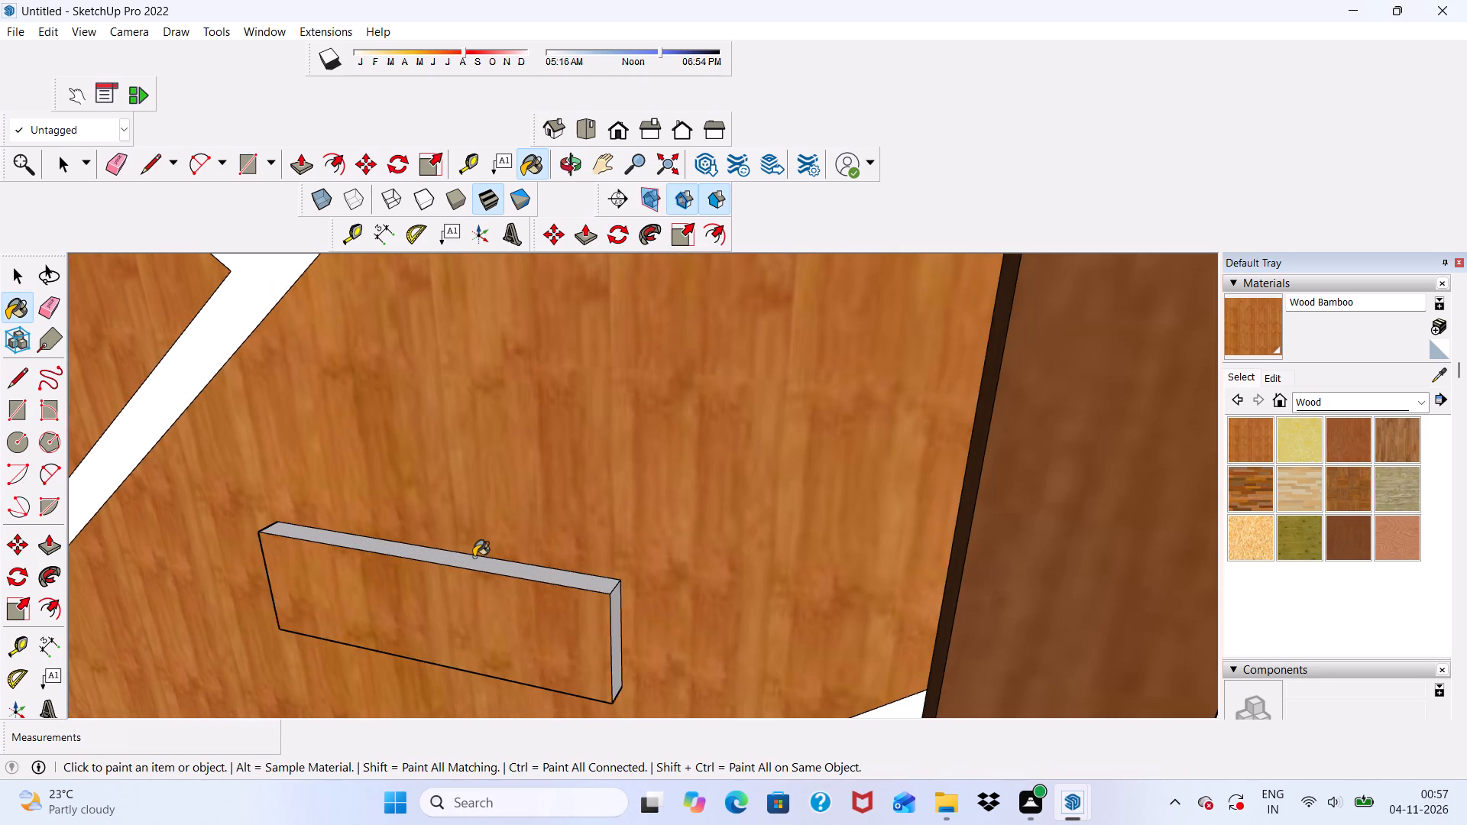
{"action": "left_click", "coordinate": [474, 561]}
{"action": "scroll", "coordinate": [462, 581], "scroll_direction": "down", "scroll_amount": 1}
{"action": "middle_click_drag", "start_coordinate": [462, 581], "coordinate": [591, 414]}
{"action": "middle_click_drag", "start_coordinate": [485, 706], "coordinate": [471, 595]}
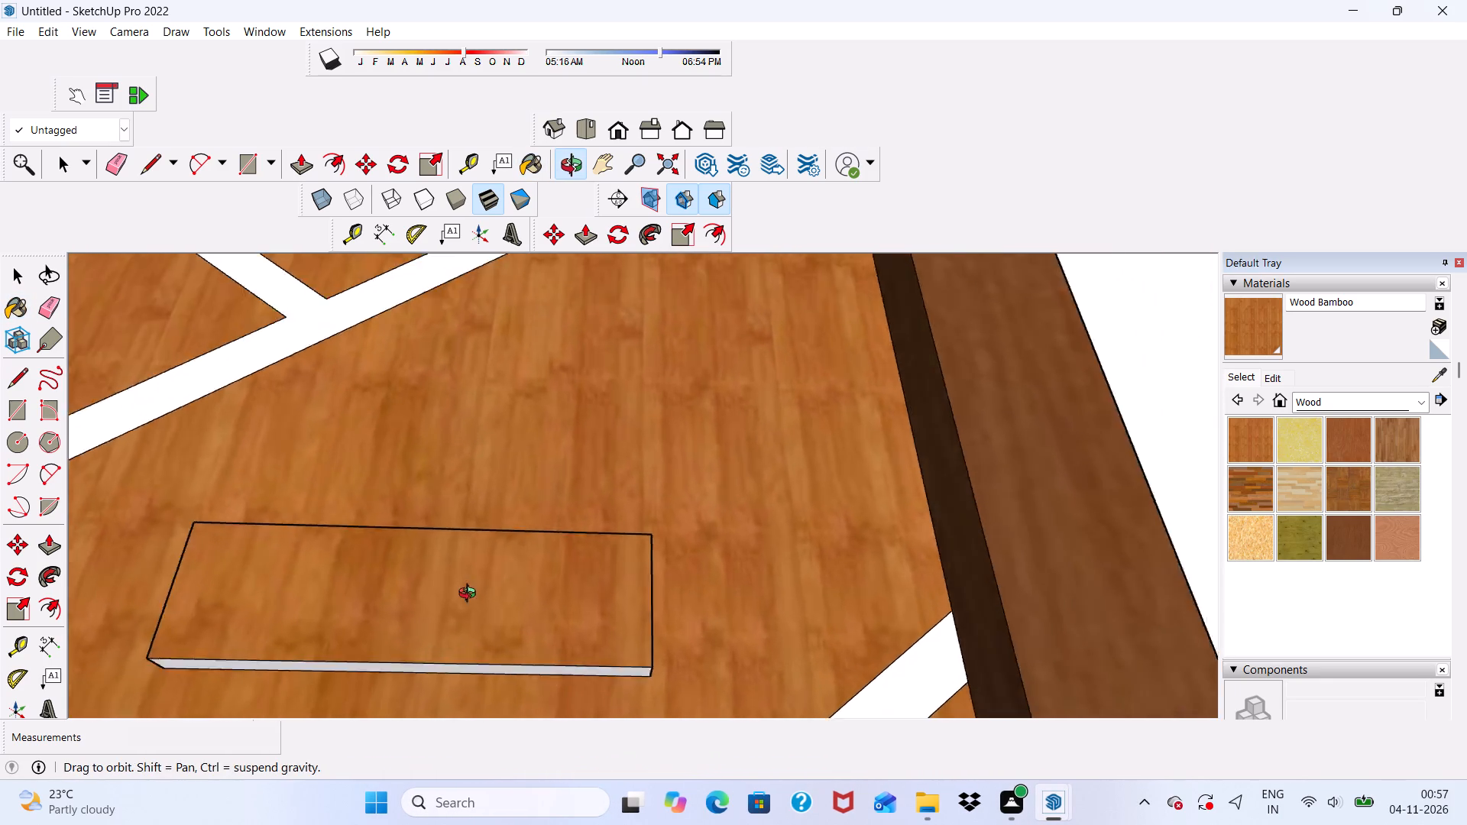
{"action": "middle_click_drag", "start_coordinate": [471, 595], "coordinate": [452, 605]}
{"action": "scroll", "coordinate": [448, 644], "scroll_direction": "up", "scroll_amount": 4}
{"action": "left_click", "coordinate": [442, 687]}
{"action": "scroll", "coordinate": [500, 699], "scroll_direction": "down", "scroll_amount": 1}
{"action": "middle_click_drag", "start_coordinate": [501, 699], "coordinate": [306, 801]}
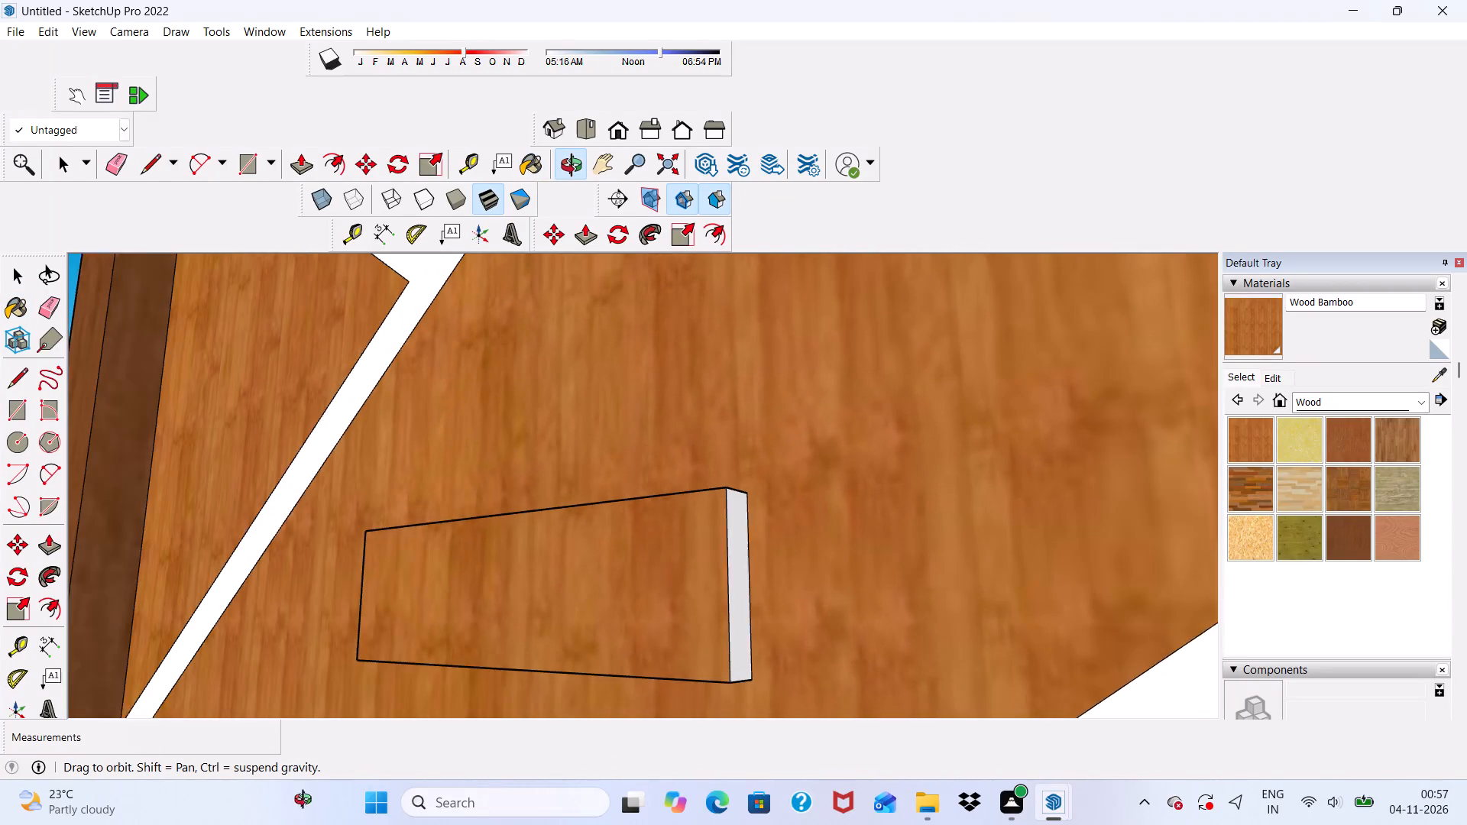
{"action": "middle_click_drag", "start_coordinate": [306, 801], "coordinate": [300, 806]}
{"action": "left_click_drag", "start_coordinate": [727, 647], "coordinate": [735, 644]}
{"action": "middle_click_drag", "start_coordinate": [637, 638], "coordinate": [905, 632]}
{"action": "scroll", "coordinate": [637, 638], "scroll_direction": "down", "scroll_amount": 1}
{"action": "middle_click_drag", "start_coordinate": [507, 596], "coordinate": [748, 613]}
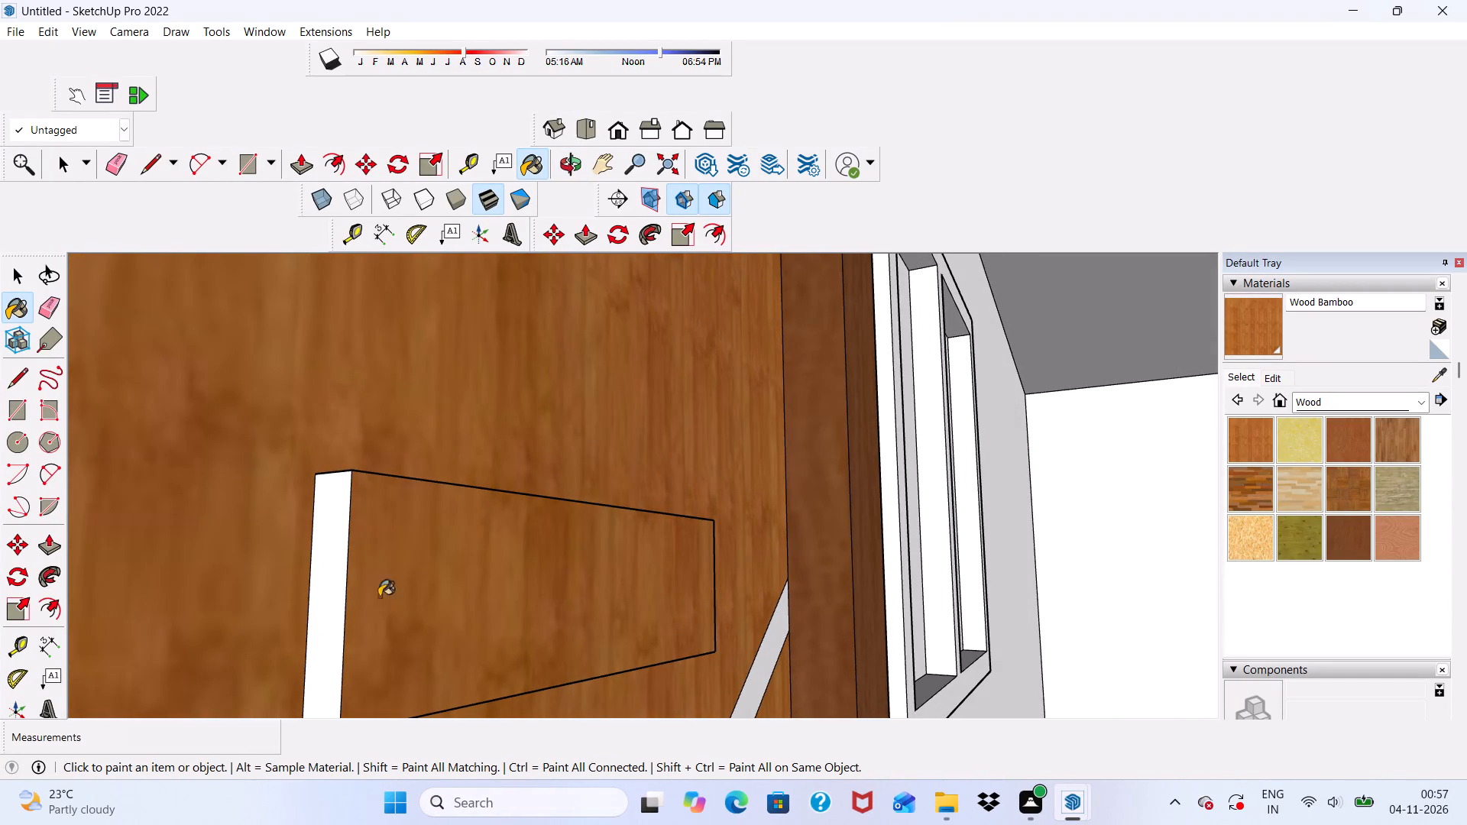
{"action": "left_click", "coordinate": [338, 587]}
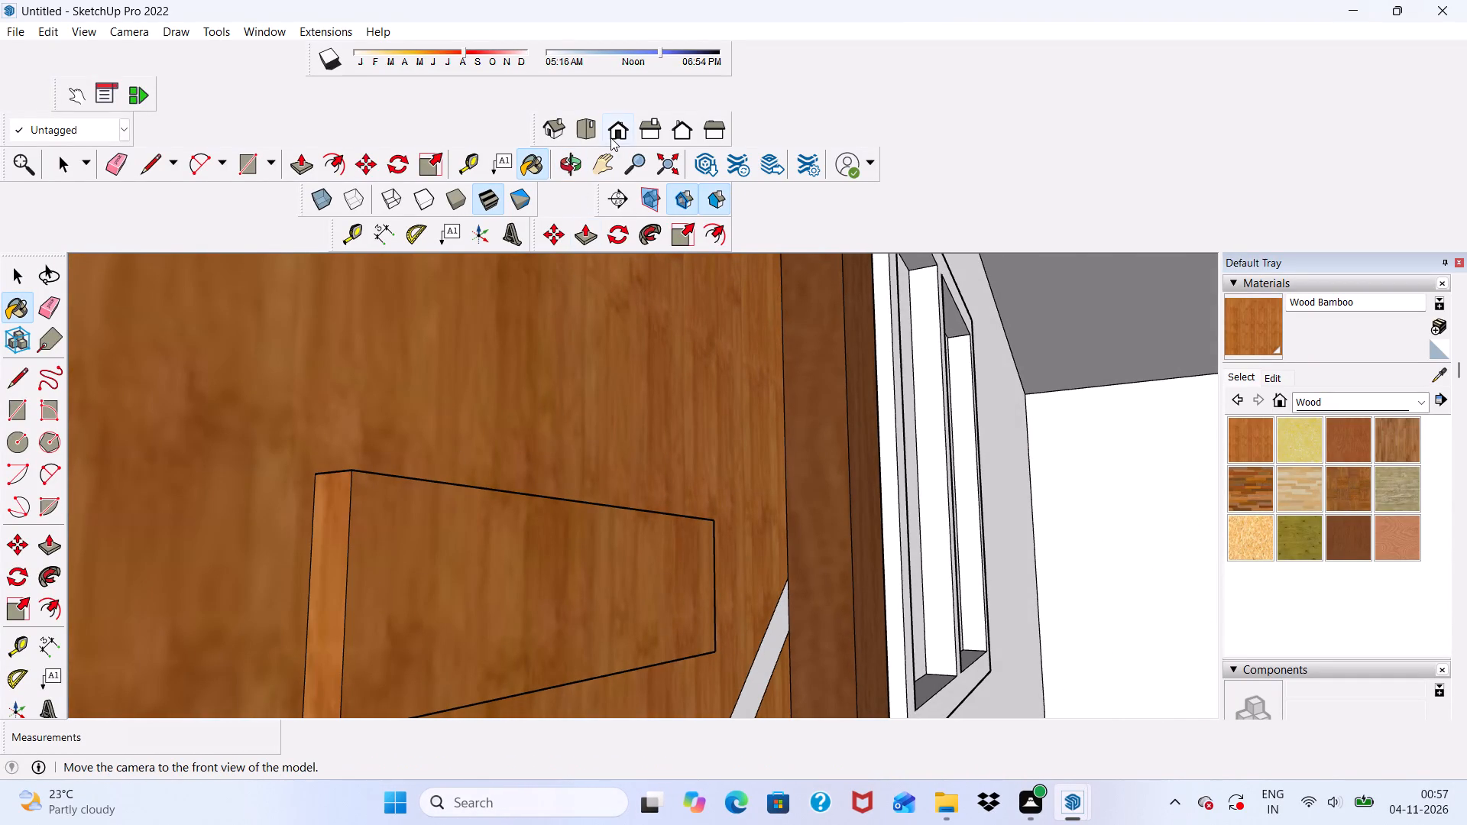
Examine the whole facade from the top floor down to the gate for parts still without material.
{"action": "left_click", "coordinate": [610, 137]}
{"action": "scroll", "coordinate": [615, 230], "scroll_direction": "down", "scroll_amount": 20}
{"action": "scroll", "coordinate": [615, 230], "scroll_direction": "down", "scroll_amount": 3}
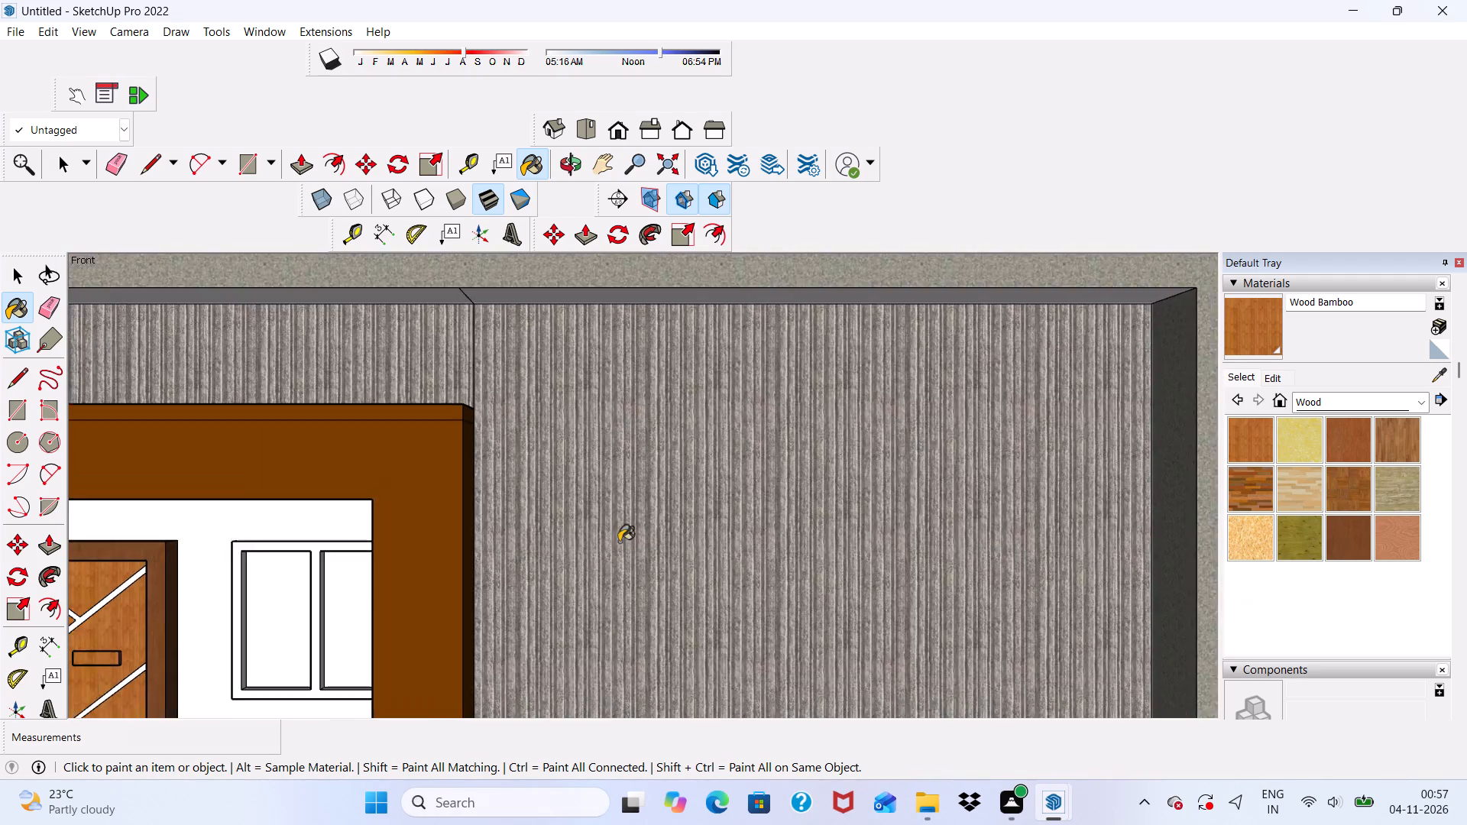
{"action": "scroll", "coordinate": [619, 542], "scroll_direction": "down", "scroll_amount": 18}
{"action": "middle_click_drag", "start_coordinate": [562, 622], "coordinate": [527, 498]}
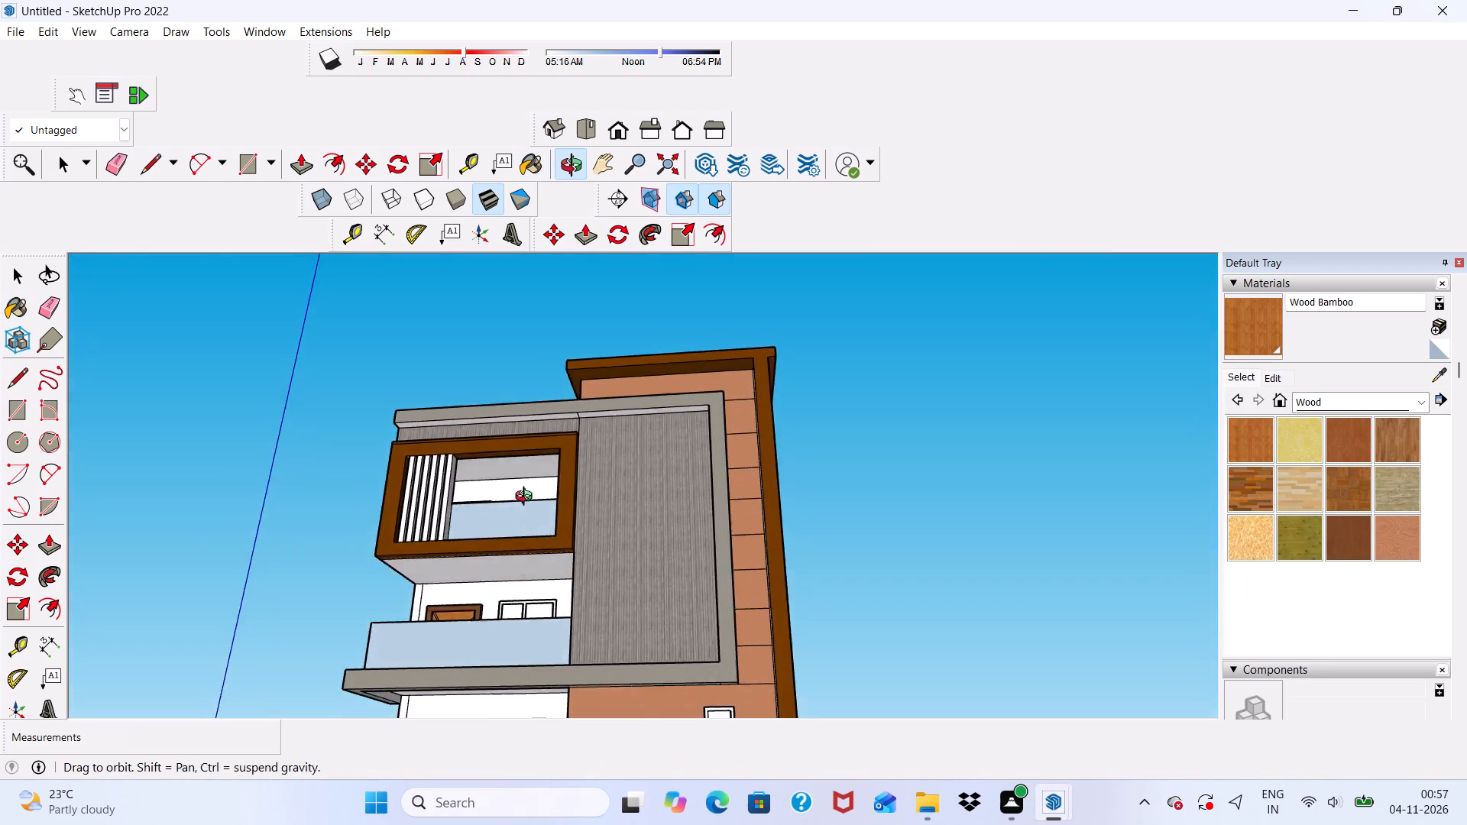
{"action": "middle_click_drag", "start_coordinate": [527, 498], "coordinate": [508, 548]}
{"action": "scroll", "coordinate": [565, 480], "scroll_direction": "down", "scroll_amount": 4}
{"action": "scroll", "coordinate": [623, 501], "scroll_direction": "down", "scroll_amount": 2}
{"action": "middle_click_drag", "start_coordinate": [636, 530], "coordinate": [663, 618]}
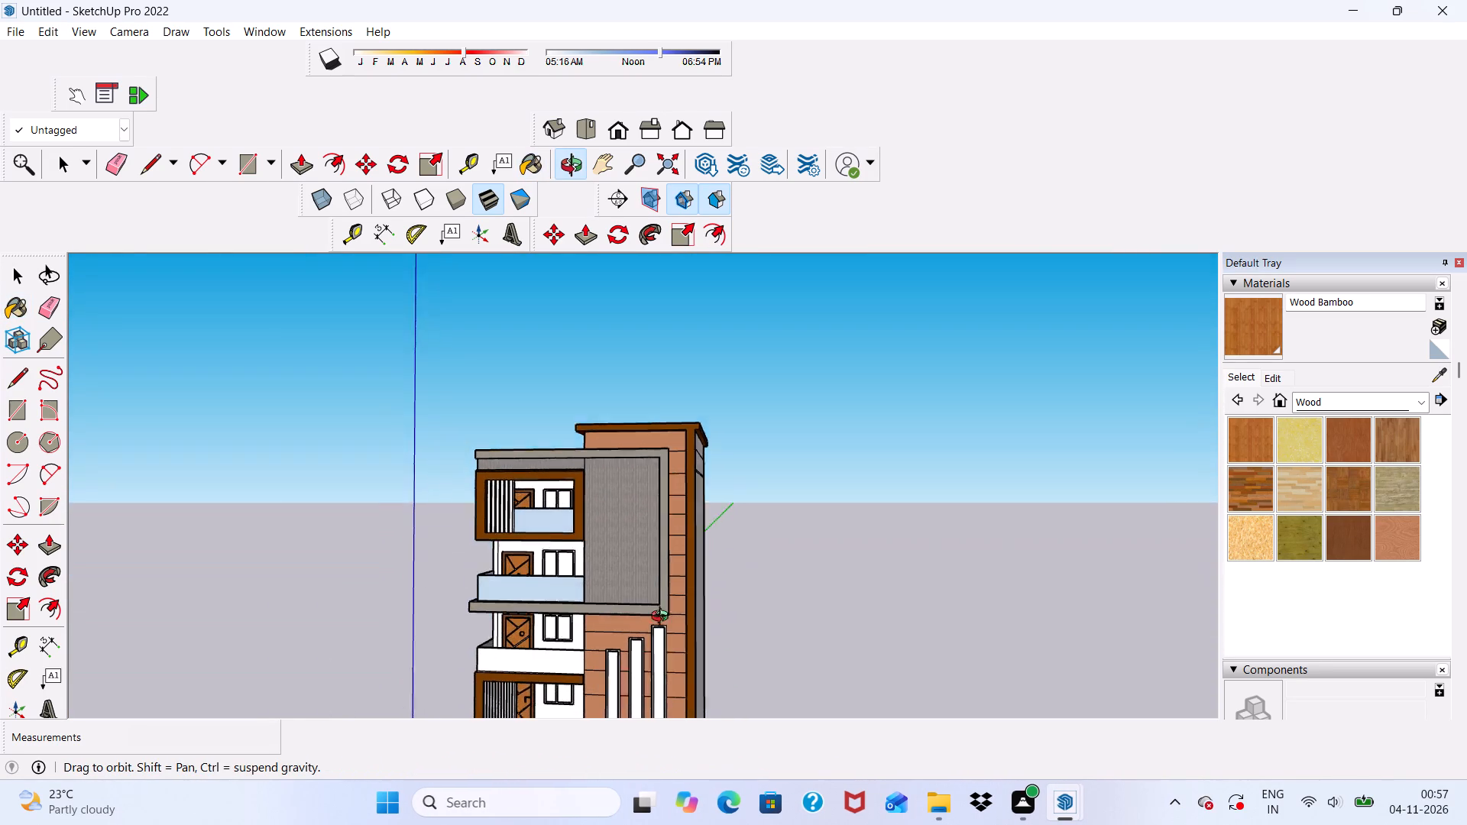
{"action": "middle_click_drag", "start_coordinate": [663, 618], "coordinate": [666, 626]}
{"action": "scroll", "coordinate": [609, 646], "scroll_direction": "down", "scroll_amount": 1}
{"action": "scroll", "coordinate": [529, 699], "scroll_direction": "up", "scroll_amount": 5}
{"action": "scroll", "coordinate": [565, 433], "scroll_direction": "up", "scroll_amount": 3}
{"action": "scroll", "coordinate": [565, 438], "scroll_direction": "down", "scroll_amount": 5}
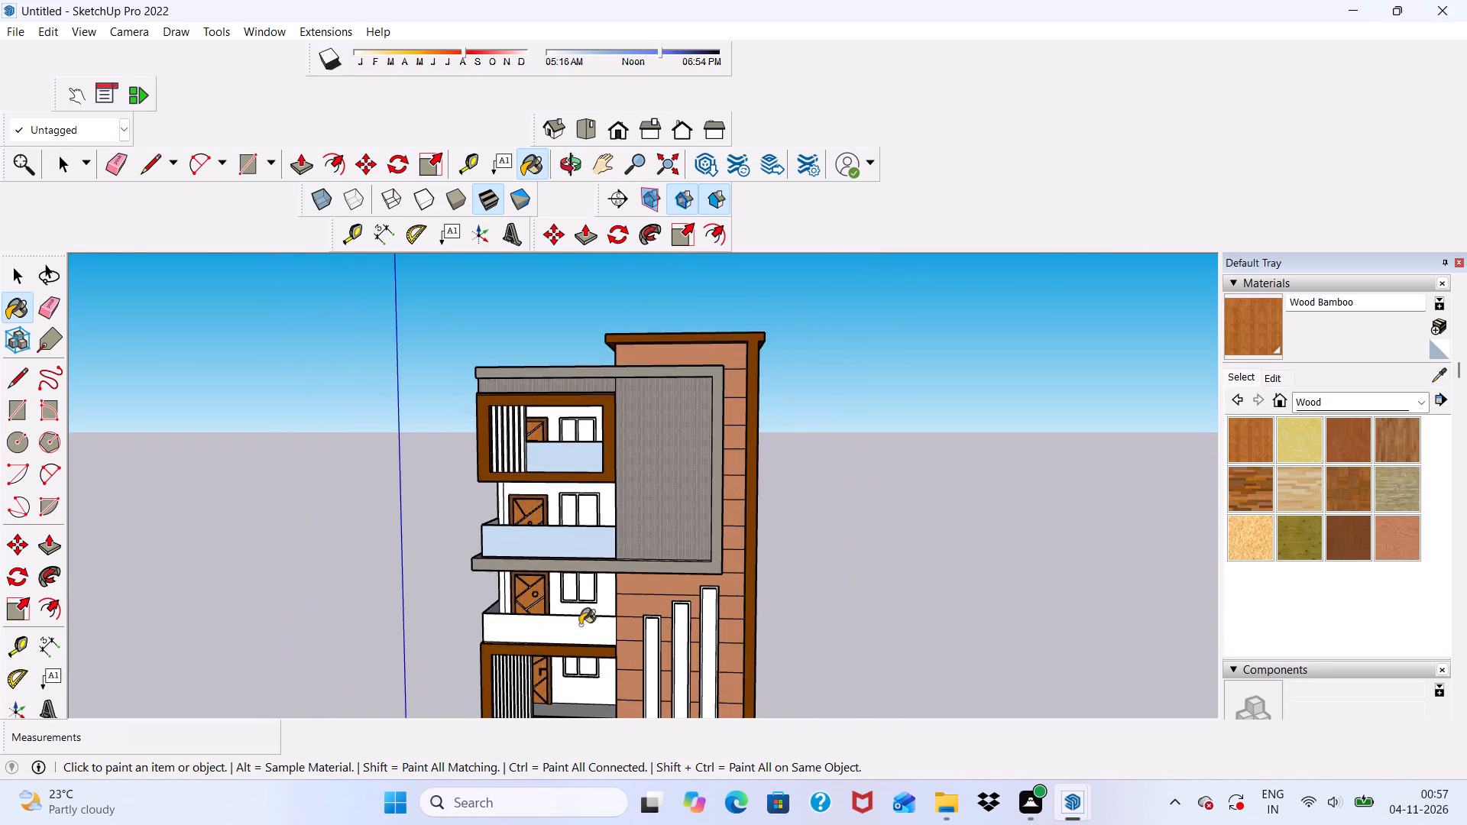
{"action": "scroll", "coordinate": [575, 645], "scroll_direction": "up", "scroll_amount": 4}
{"action": "scroll", "coordinate": [587, 547], "scroll_direction": "down", "scroll_amount": 6}
{"action": "middle_click_drag", "start_coordinate": [659, 678], "coordinate": [729, 678]}
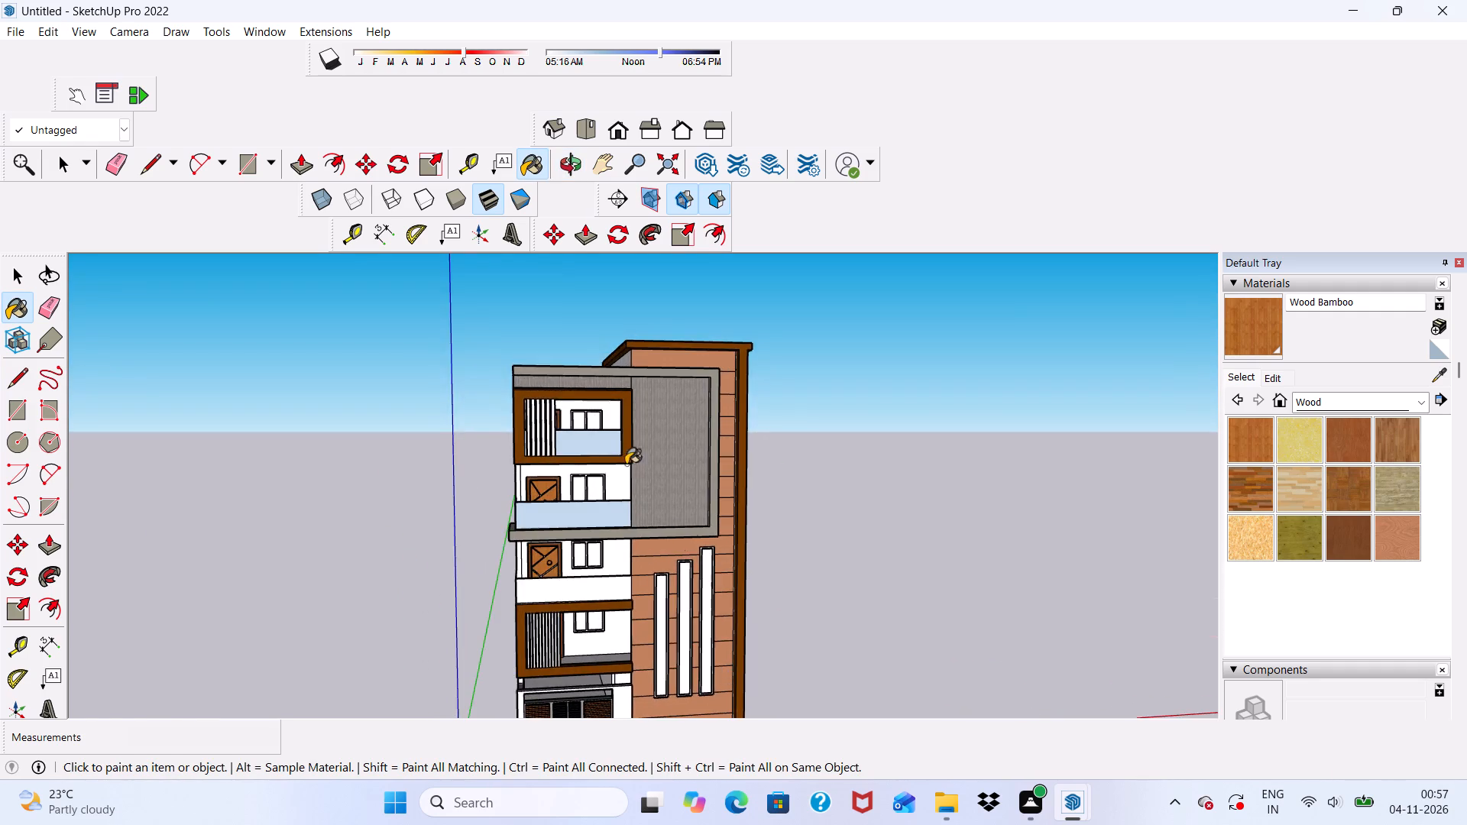
{"action": "scroll", "coordinate": [659, 493], "scroll_direction": "down", "scroll_amount": 5}
{"action": "scroll", "coordinate": [646, 655], "scroll_direction": "up", "scroll_amount": 12}
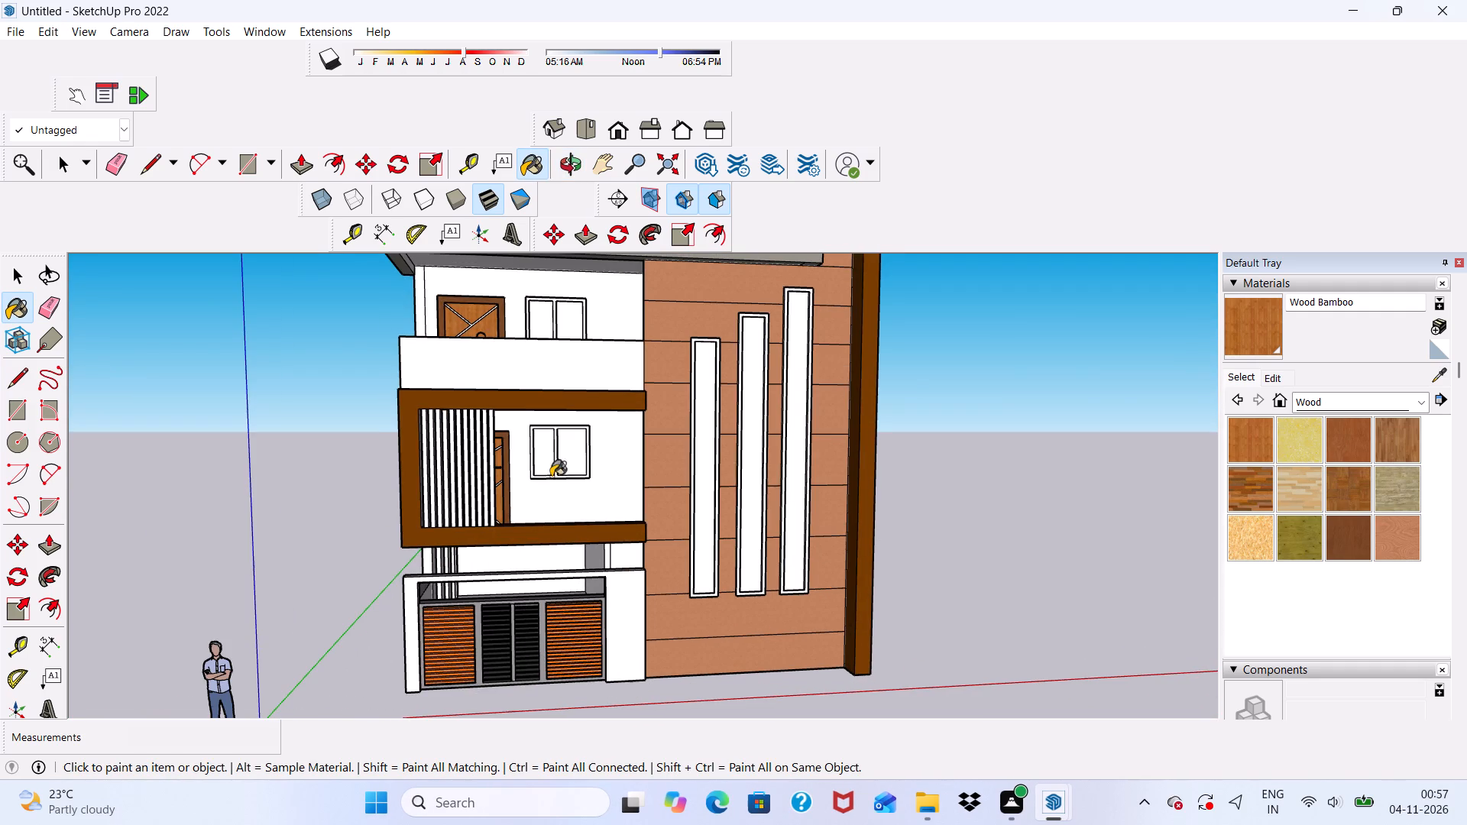
Paint the front face of the two-pane window frame behind the lower slatted balcony with Wood Veneer 01.
{"action": "left_click", "coordinate": [1413, 403]}
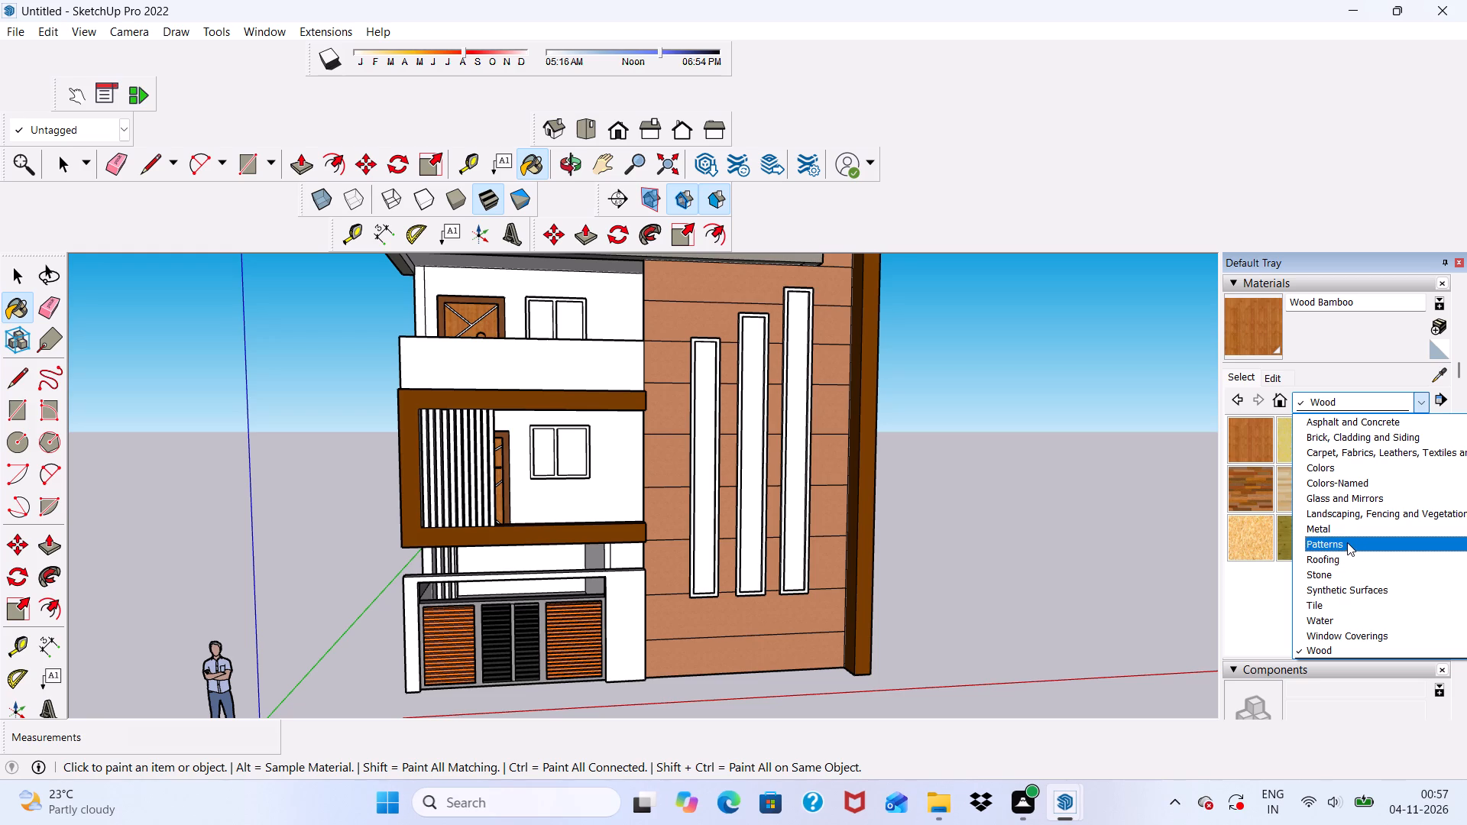
{"action": "scroll", "coordinate": [1345, 565], "scroll_direction": "down", "scroll_amount": 2}
{"action": "left_click", "coordinate": [1340, 655]}
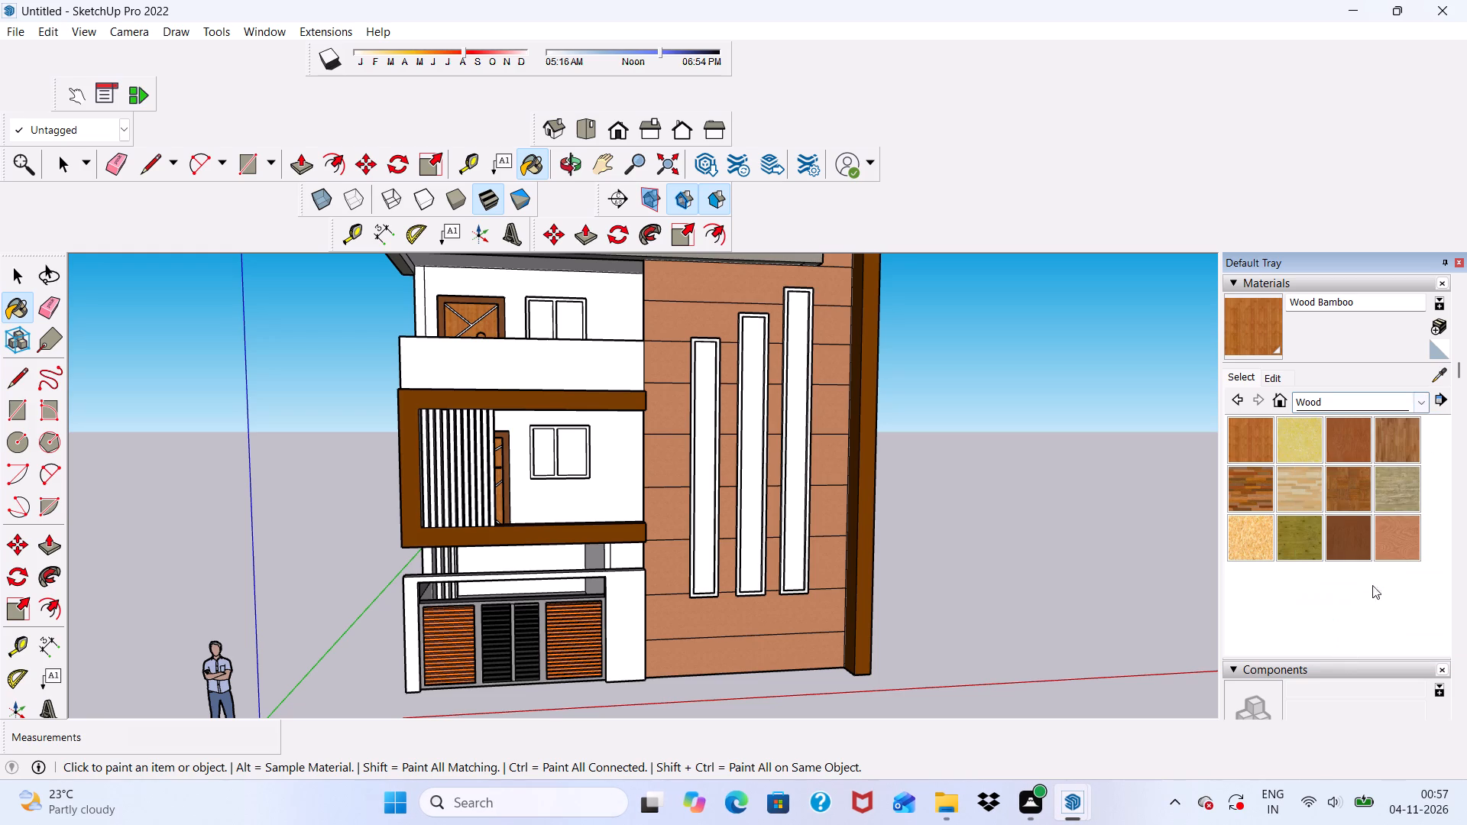
{"action": "left_click", "coordinate": [1354, 548]}
{"action": "scroll", "coordinate": [469, 461], "scroll_direction": "up", "scroll_amount": 10}
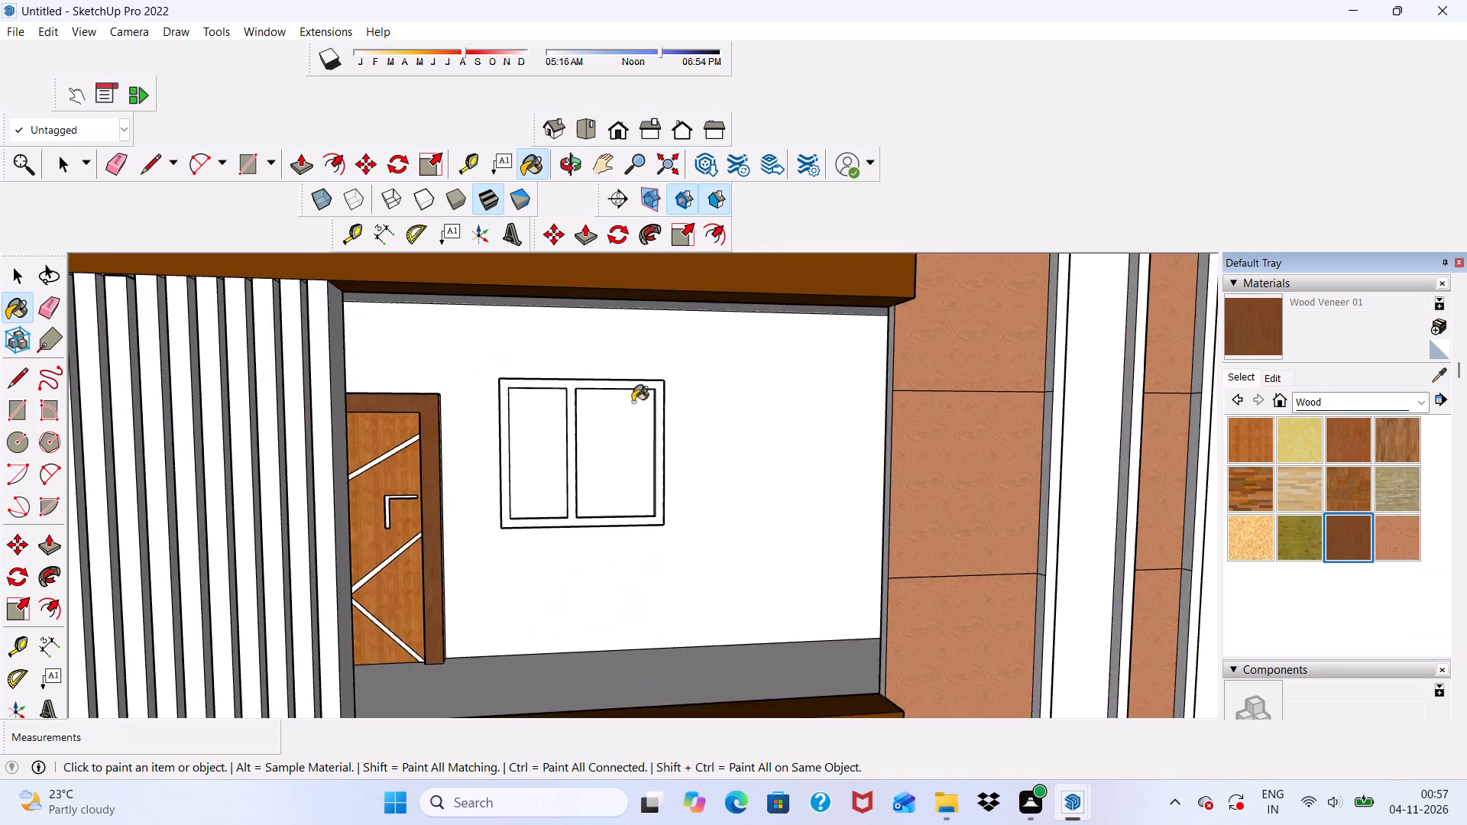
{"action": "scroll", "coordinate": [633, 402], "scroll_direction": "up", "scroll_amount": 9}
{"action": "left_click", "coordinate": [563, 390]}
Paint the left pane opening's inner side and bottom faces and the frame's outer left side Wood Veneer 01.
{"action": "middle_click_drag", "start_coordinate": [700, 437], "coordinate": [474, 513]}
{"action": "scroll", "coordinate": [536, 517], "scroll_direction": "up", "scroll_amount": 4}
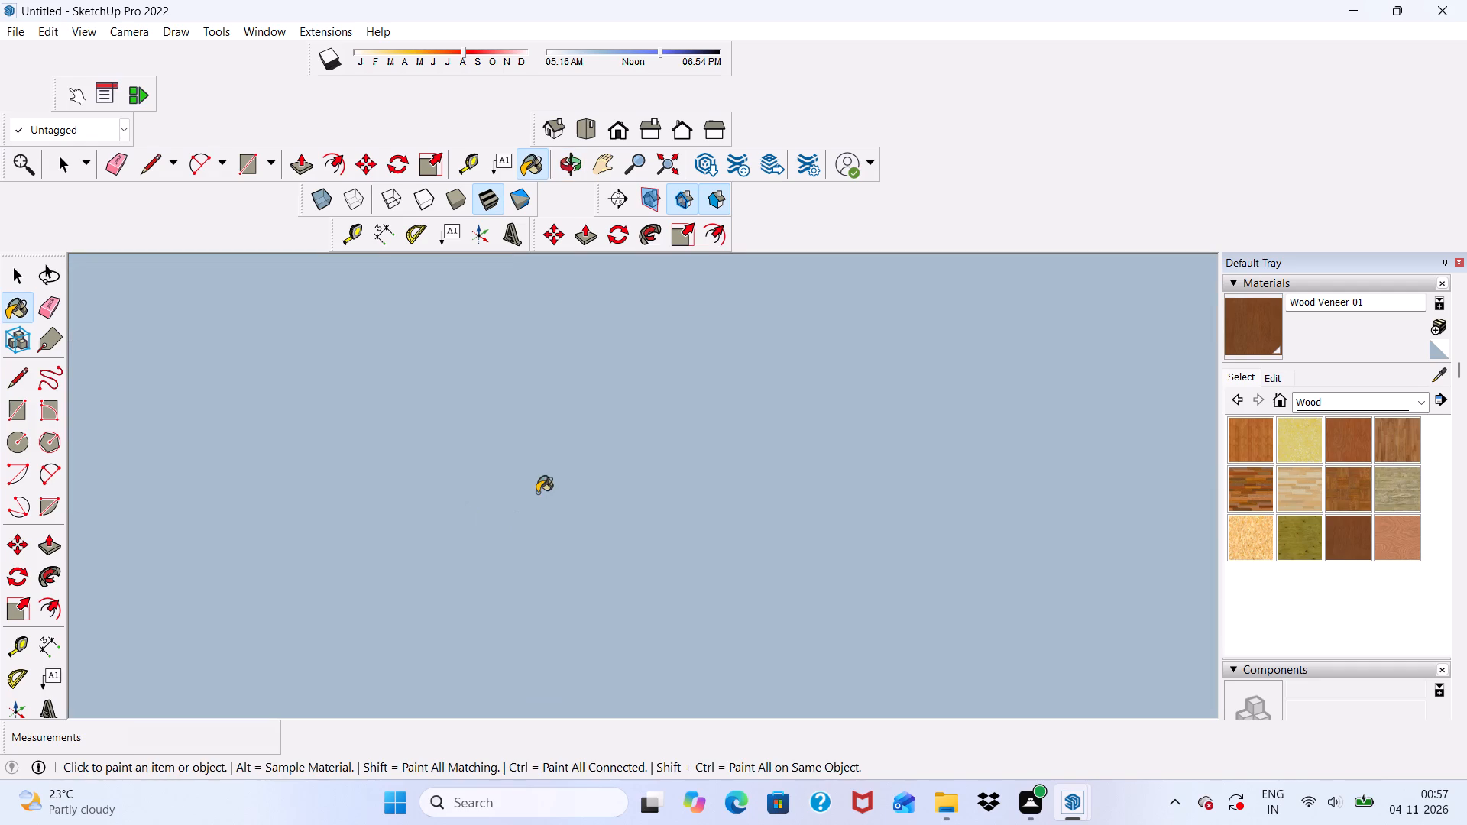
{"action": "scroll", "coordinate": [544, 487], "scroll_direction": "down", "scroll_amount": 3}
{"action": "left_click", "coordinate": [610, 128]}
{"action": "scroll", "coordinate": [646, 344], "scroll_direction": "down", "scroll_amount": 3}
{"action": "scroll", "coordinate": [718, 487], "scroll_direction": "down", "scroll_amount": 4}
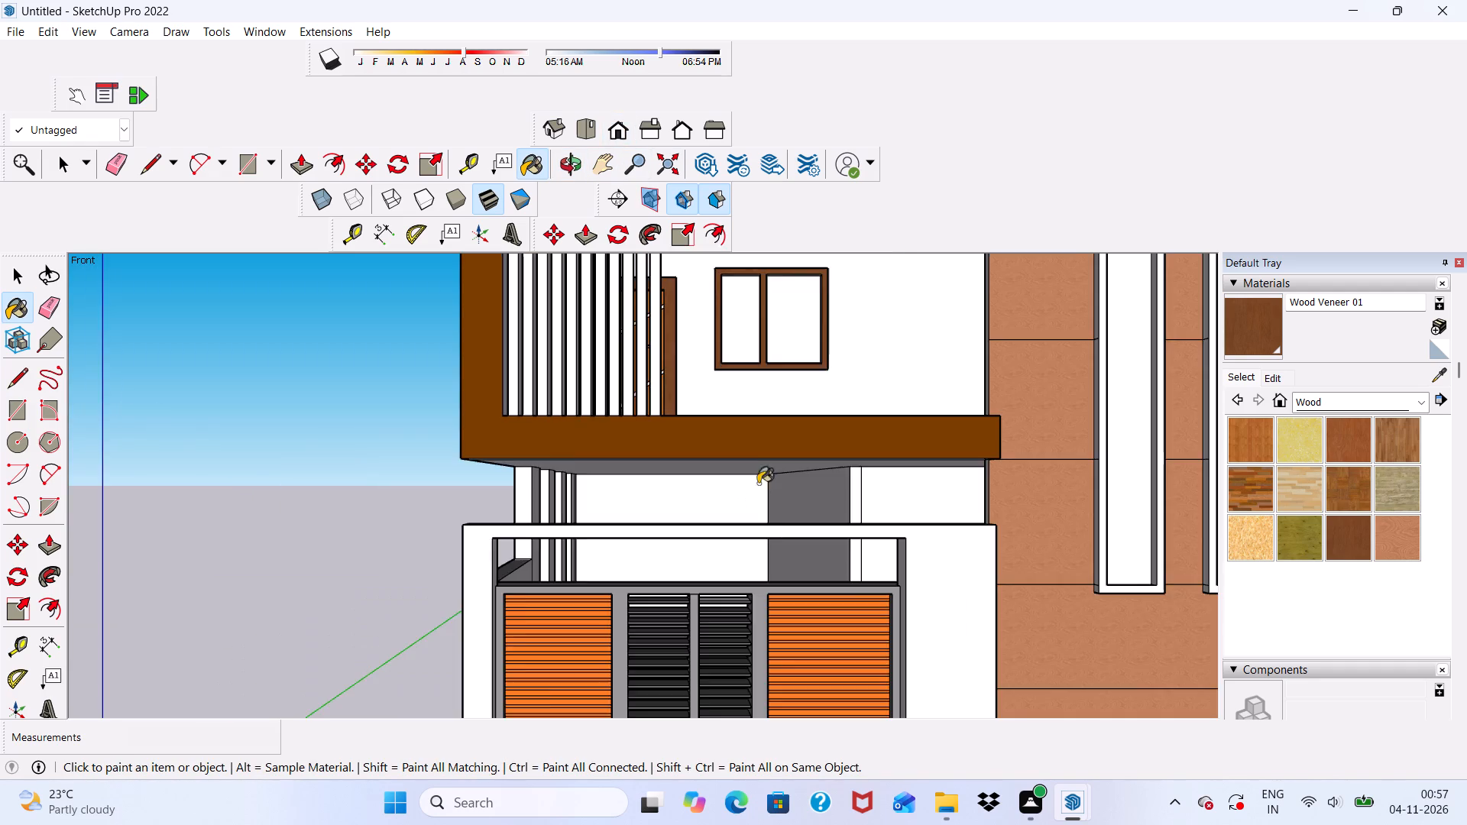
{"action": "scroll", "coordinate": [747, 485], "scroll_direction": "down", "scroll_amount": 8}
{"action": "scroll", "coordinate": [749, 424], "scroll_direction": "up", "scroll_amount": 13}
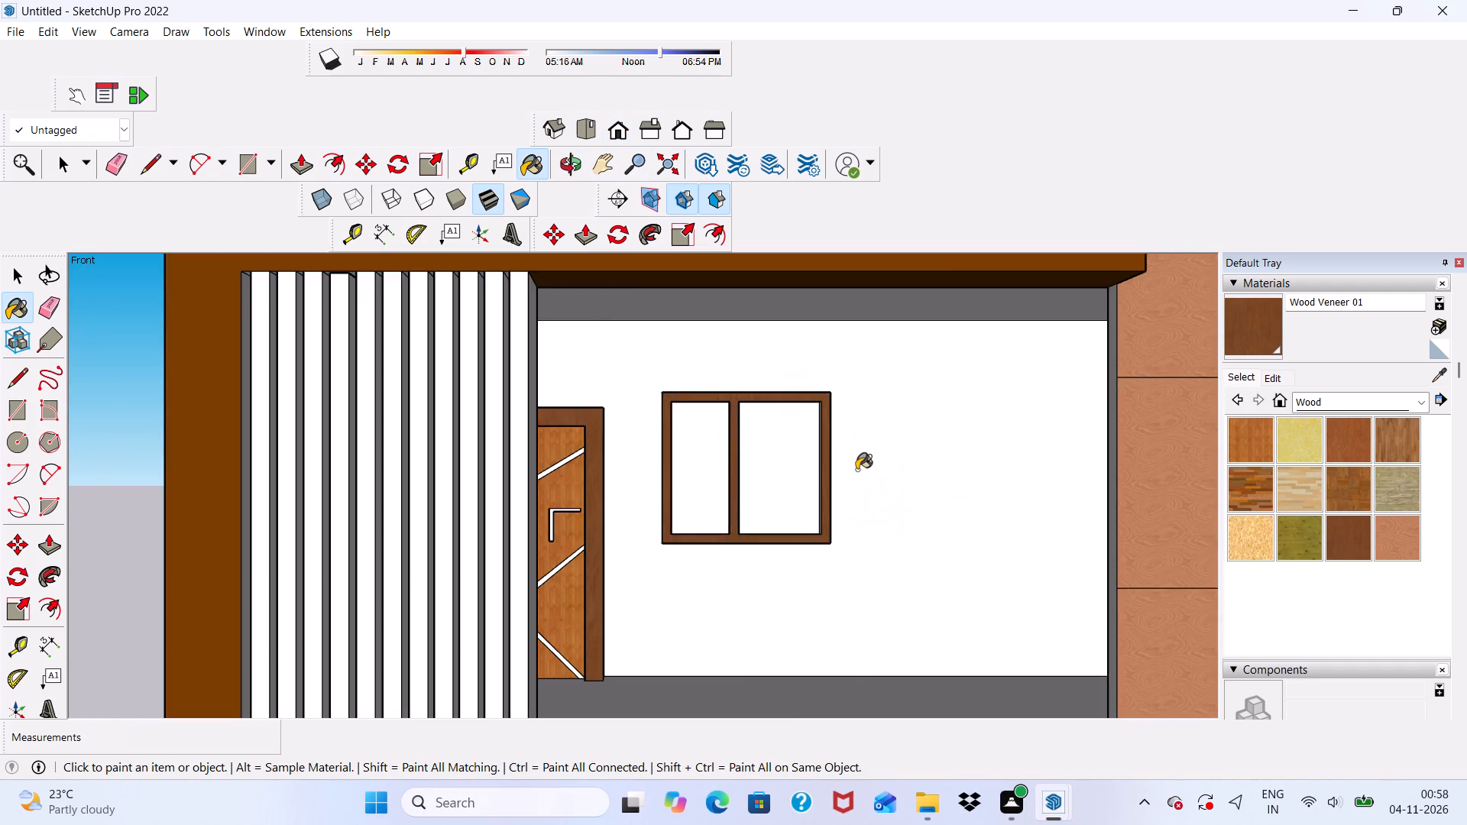
{"action": "middle_click_drag", "start_coordinate": [880, 460], "coordinate": [741, 503]}
{"action": "scroll", "coordinate": [740, 503], "scroll_direction": "up", "scroll_amount": 14}
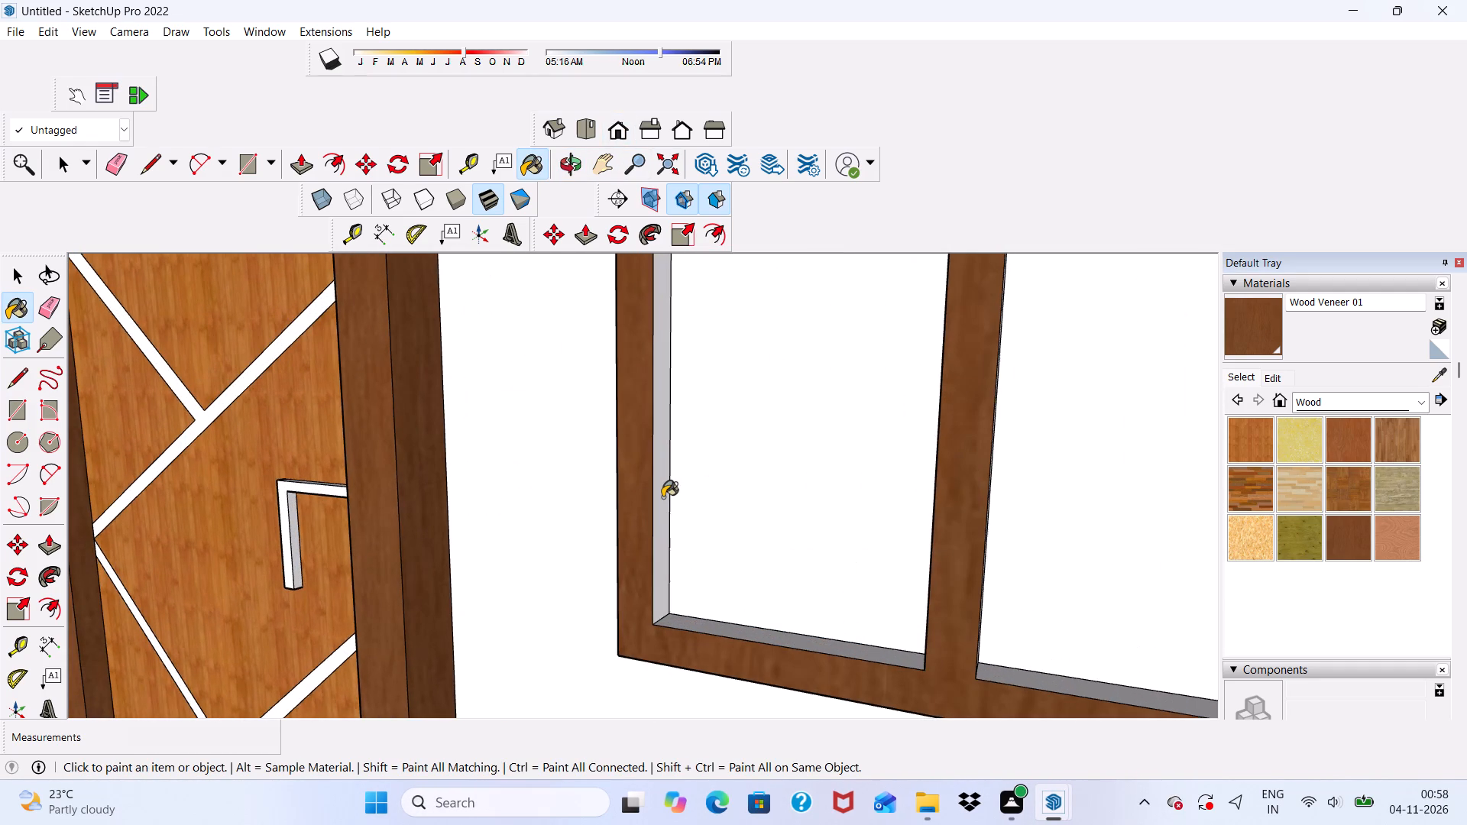
{"action": "left_click", "coordinate": [662, 497]}
{"action": "scroll", "coordinate": [724, 639], "scroll_direction": "up", "scroll_amount": 3}
{"action": "left_click", "coordinate": [750, 630]}
{"action": "scroll", "coordinate": [746, 626], "scroll_direction": "down", "scroll_amount": 1}
{"action": "middle_click_drag", "start_coordinate": [743, 626], "coordinate": [980, 548]}
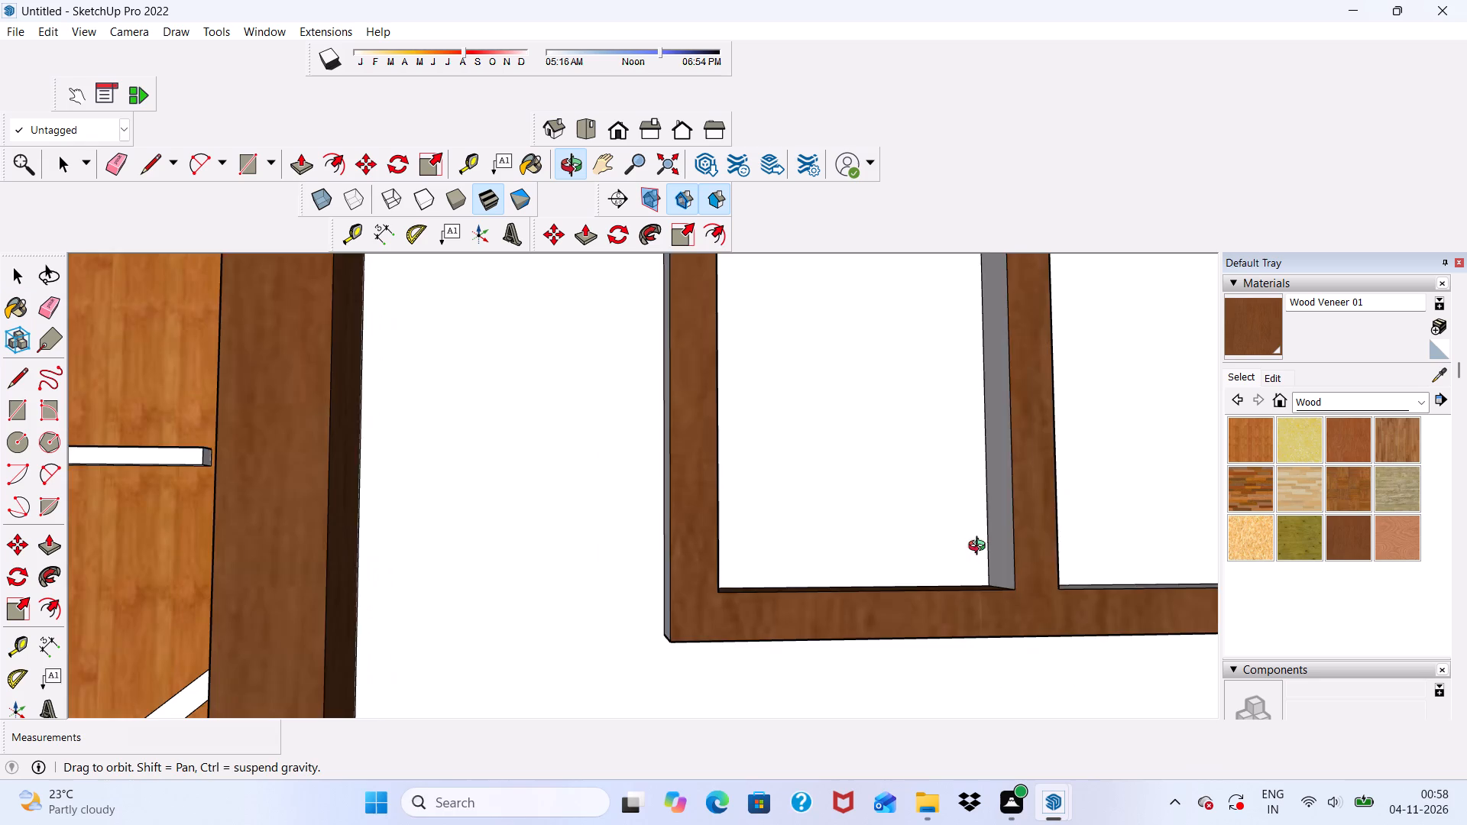
{"action": "middle_click_drag", "start_coordinate": [980, 548], "coordinate": [1010, 545]}
{"action": "left_click", "coordinate": [708, 553]}
{"action": "scroll", "coordinate": [731, 540], "scroll_direction": "up", "scroll_amount": 3}
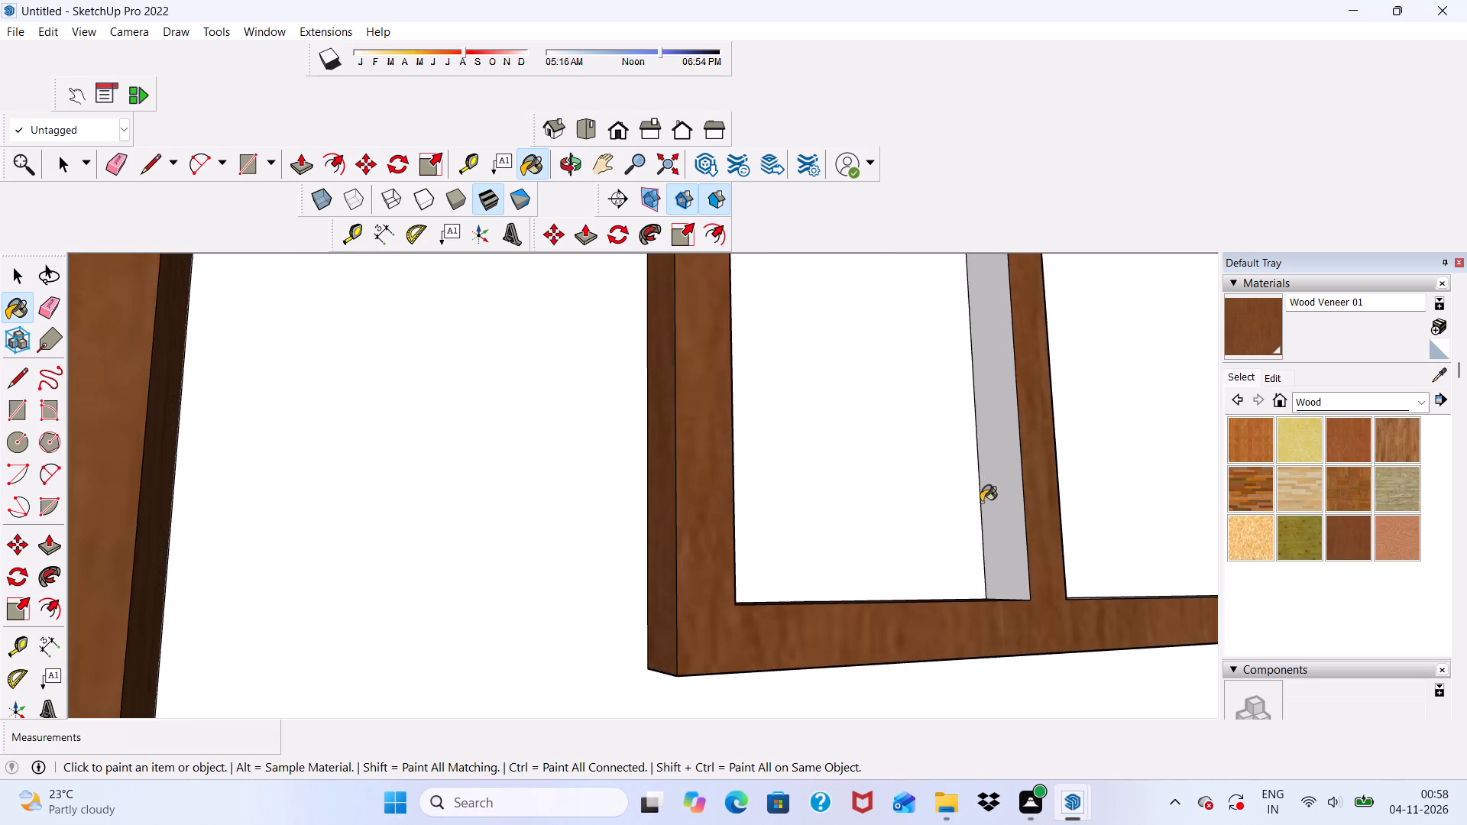
{"action": "left_click", "coordinate": [996, 512]}
Paint the bottom and both inner side faces of the window's right pane opening Wood Veneer 01.
{"action": "scroll", "coordinate": [997, 503], "scroll_direction": "down", "scroll_amount": 4}
{"action": "middle_click_drag", "start_coordinate": [1081, 516], "coordinate": [717, 605]}
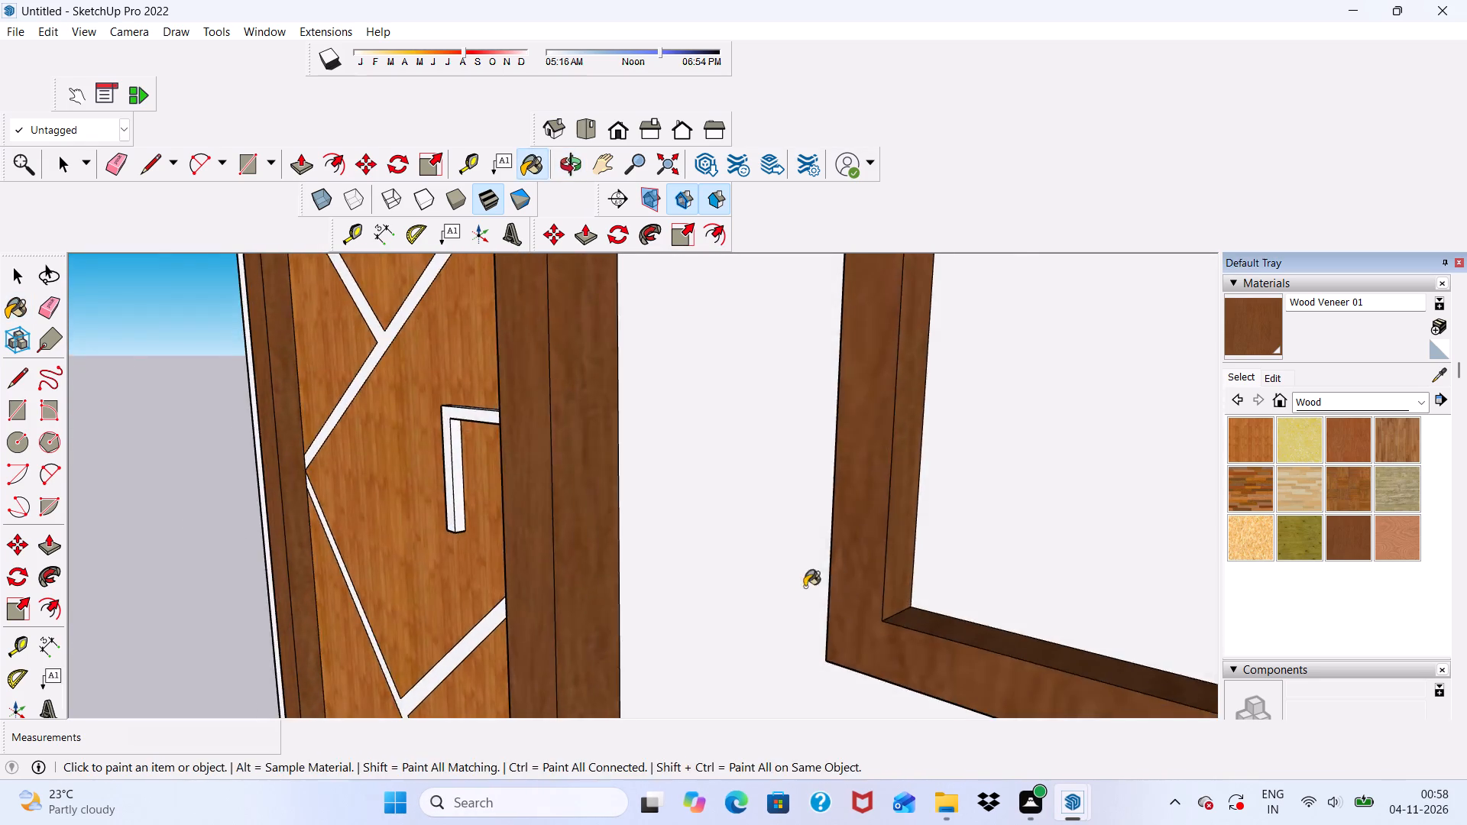
{"action": "middle_click_drag", "start_coordinate": [858, 577], "coordinate": [937, 561]}
{"action": "scroll", "coordinate": [586, 500], "scroll_direction": "down", "scroll_amount": 8}
{"action": "scroll", "coordinate": [955, 561], "scroll_direction": "up", "scroll_amount": 7}
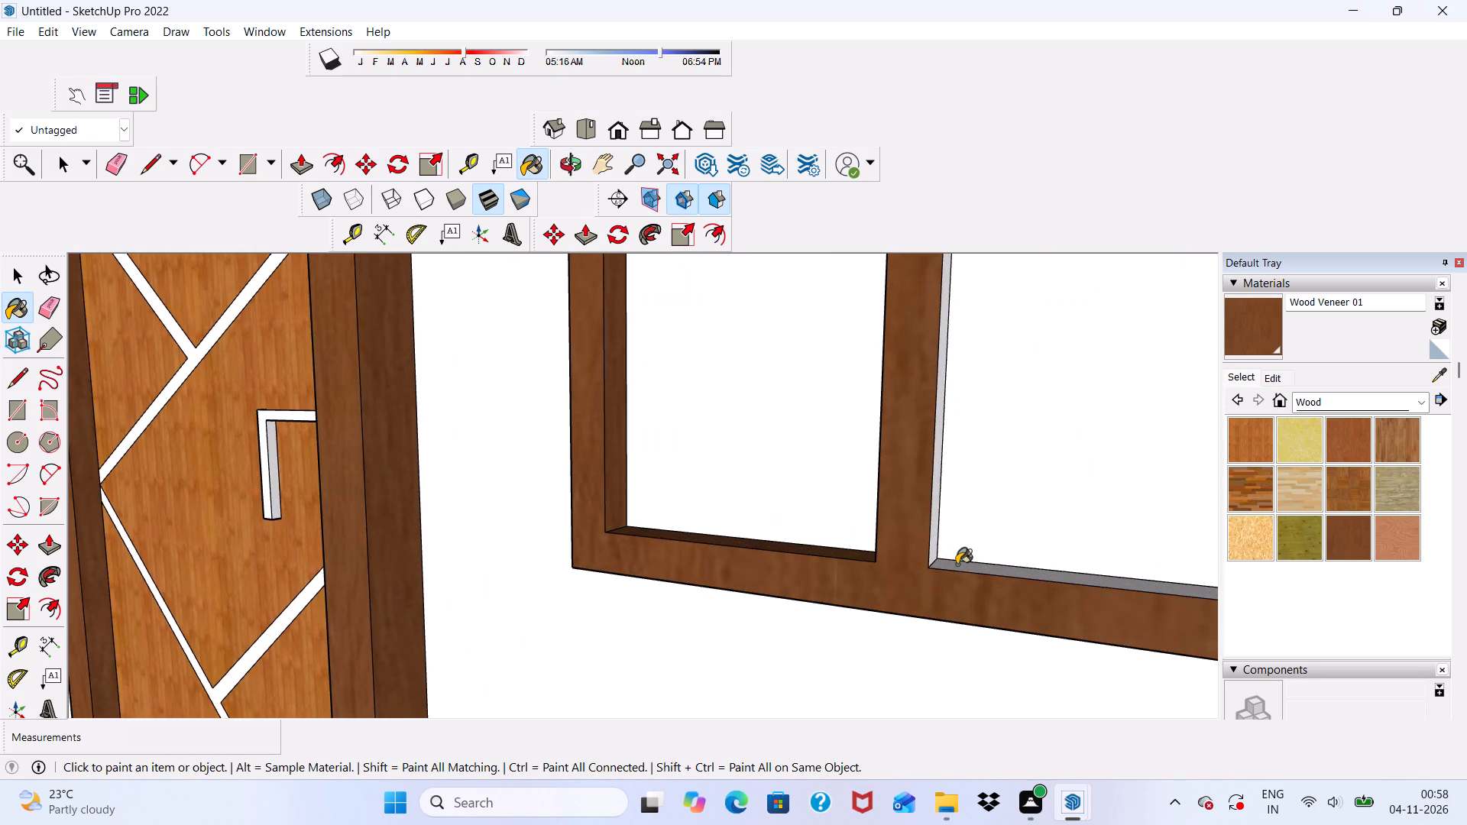
{"action": "left_click", "coordinate": [957, 565]}
{"action": "left_click", "coordinate": [935, 512]}
{"action": "scroll", "coordinate": [850, 496], "scroll_direction": "down", "scroll_amount": 8}
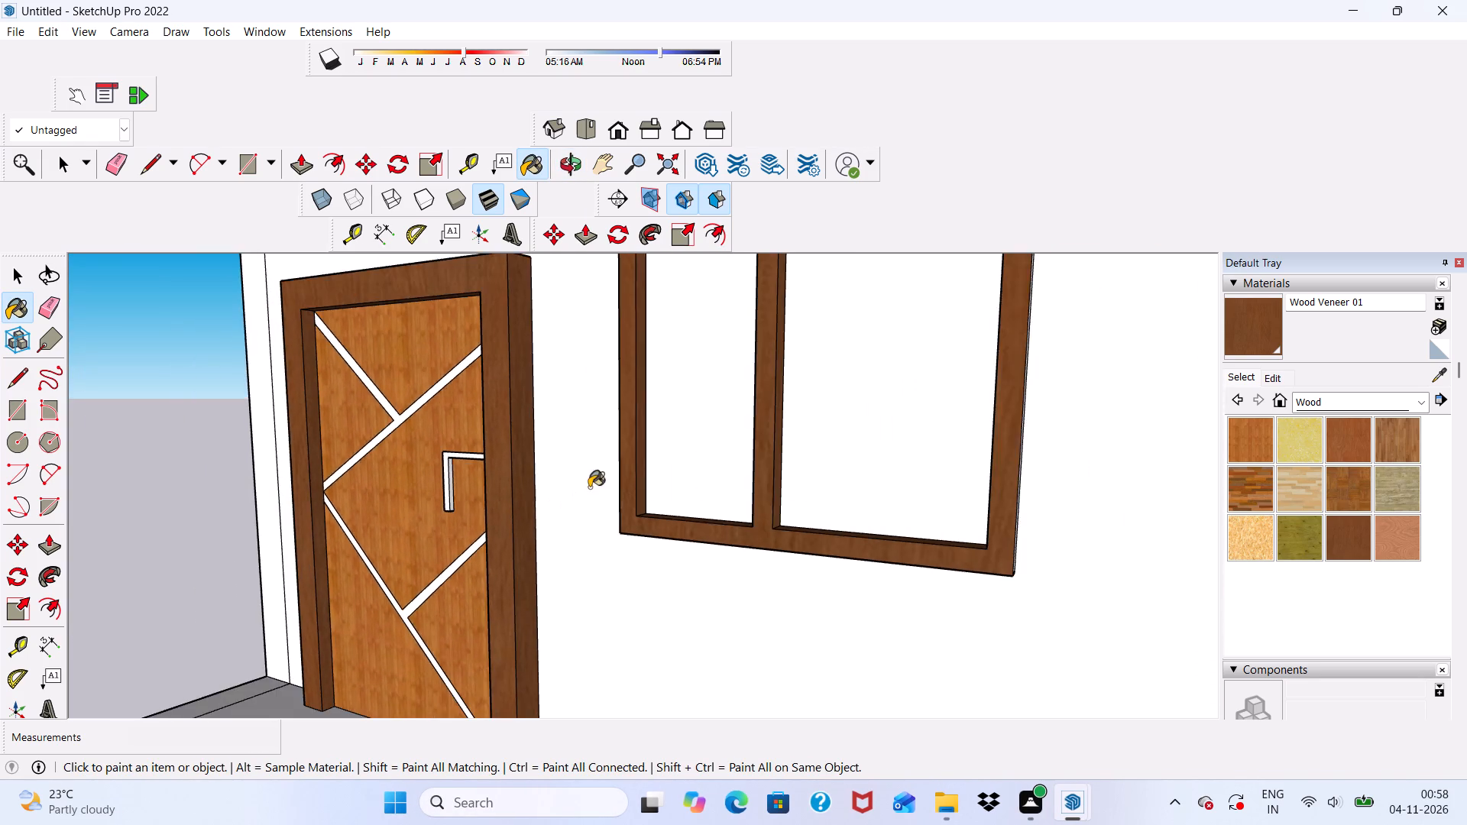
{"action": "middle_click_drag", "start_coordinate": [592, 488], "coordinate": [792, 515]}
{"action": "scroll", "coordinate": [1014, 499], "scroll_direction": "up", "scroll_amount": 5}
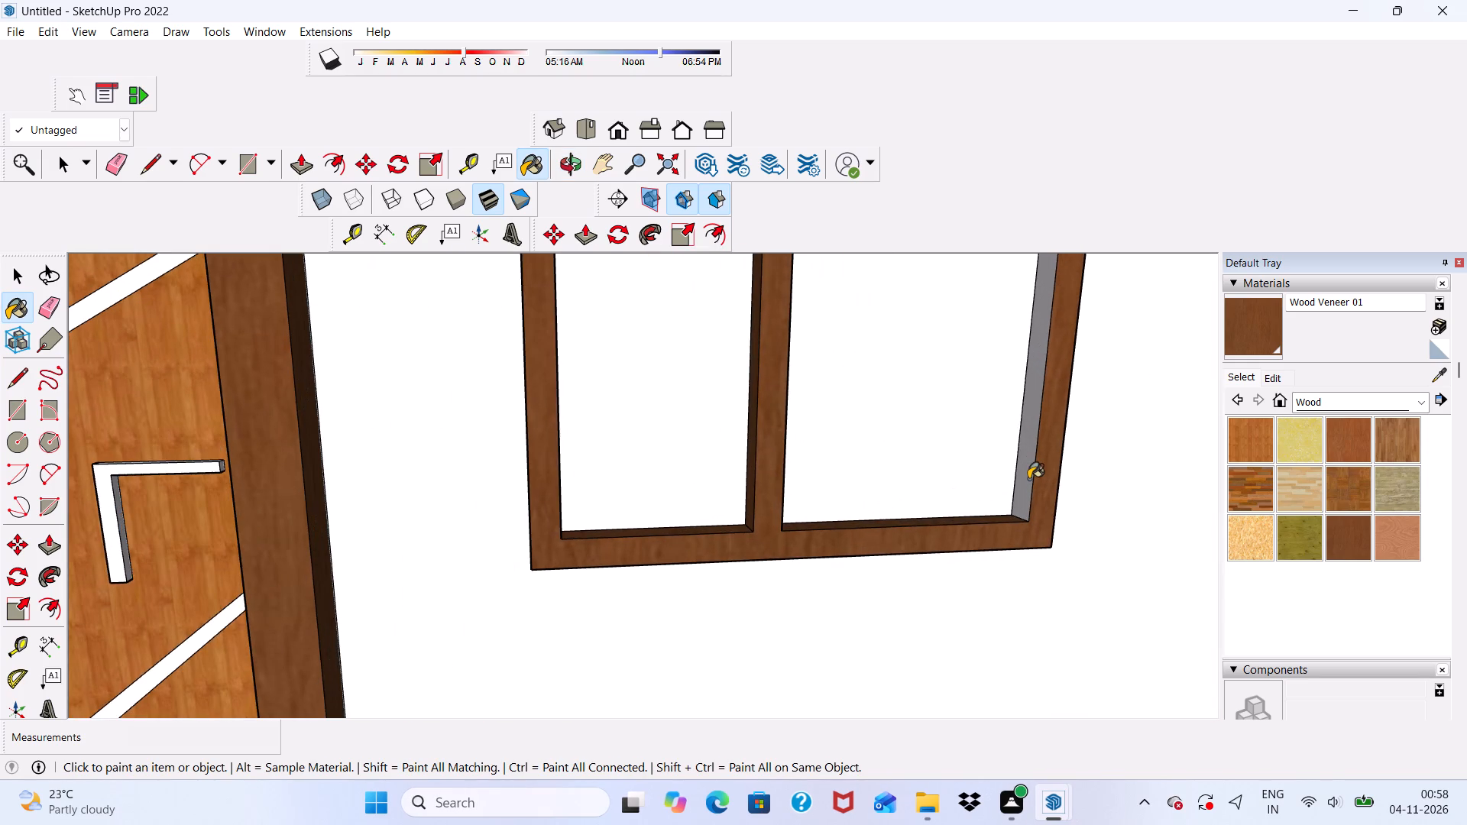
{"action": "left_click", "coordinate": [1028, 479]}
Paint the underside of the same window frame Wood Veneer 01 and check the frame from below.
{"action": "scroll", "coordinate": [1030, 501], "scroll_direction": "down", "scroll_amount": 3}
{"action": "middle_click_drag", "start_coordinate": [1035, 513], "coordinate": [1015, 332]}
{"action": "scroll", "coordinate": [915, 526], "scroll_direction": "up", "scroll_amount": 4}
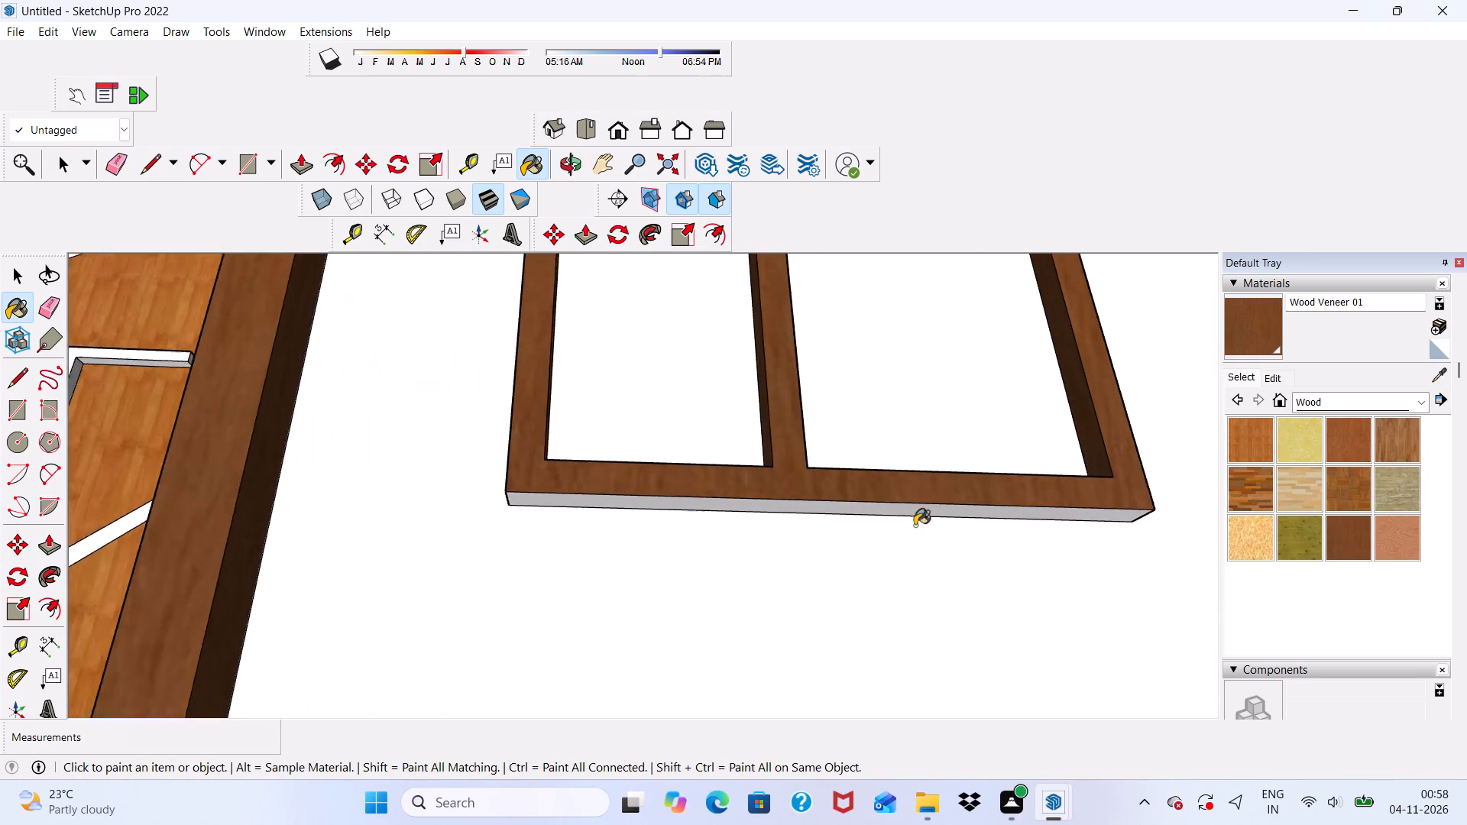
{"action": "scroll", "coordinate": [915, 526], "scroll_direction": "up", "scroll_amount": 2}
{"action": "left_click", "coordinate": [928, 509]}
{"action": "scroll", "coordinate": [899, 536], "scroll_direction": "down", "scroll_amount": 13}
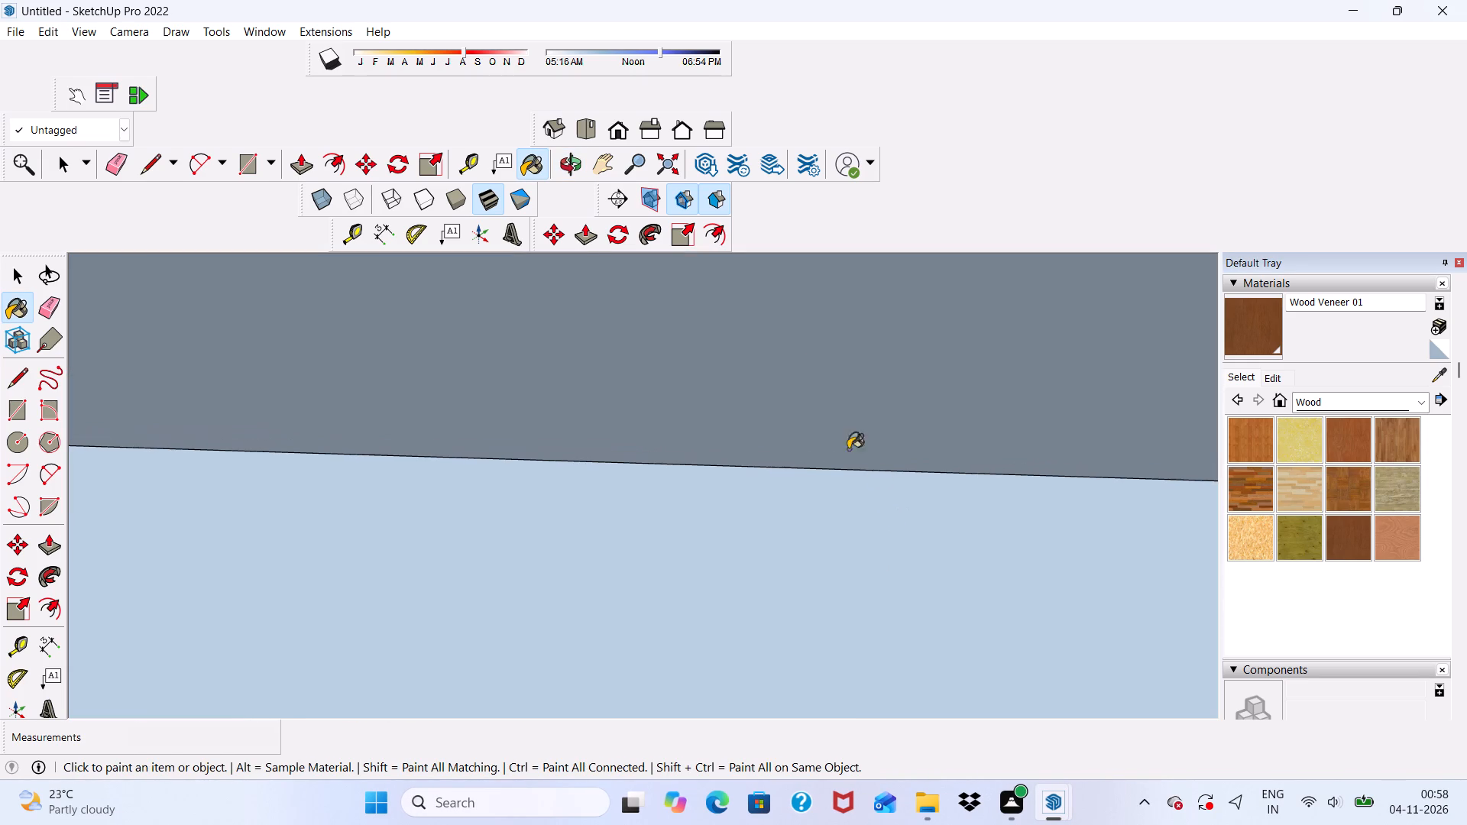
{"action": "left_click", "coordinate": [612, 126]}
{"action": "scroll", "coordinate": [721, 384], "scroll_direction": "down", "scroll_amount": 9}
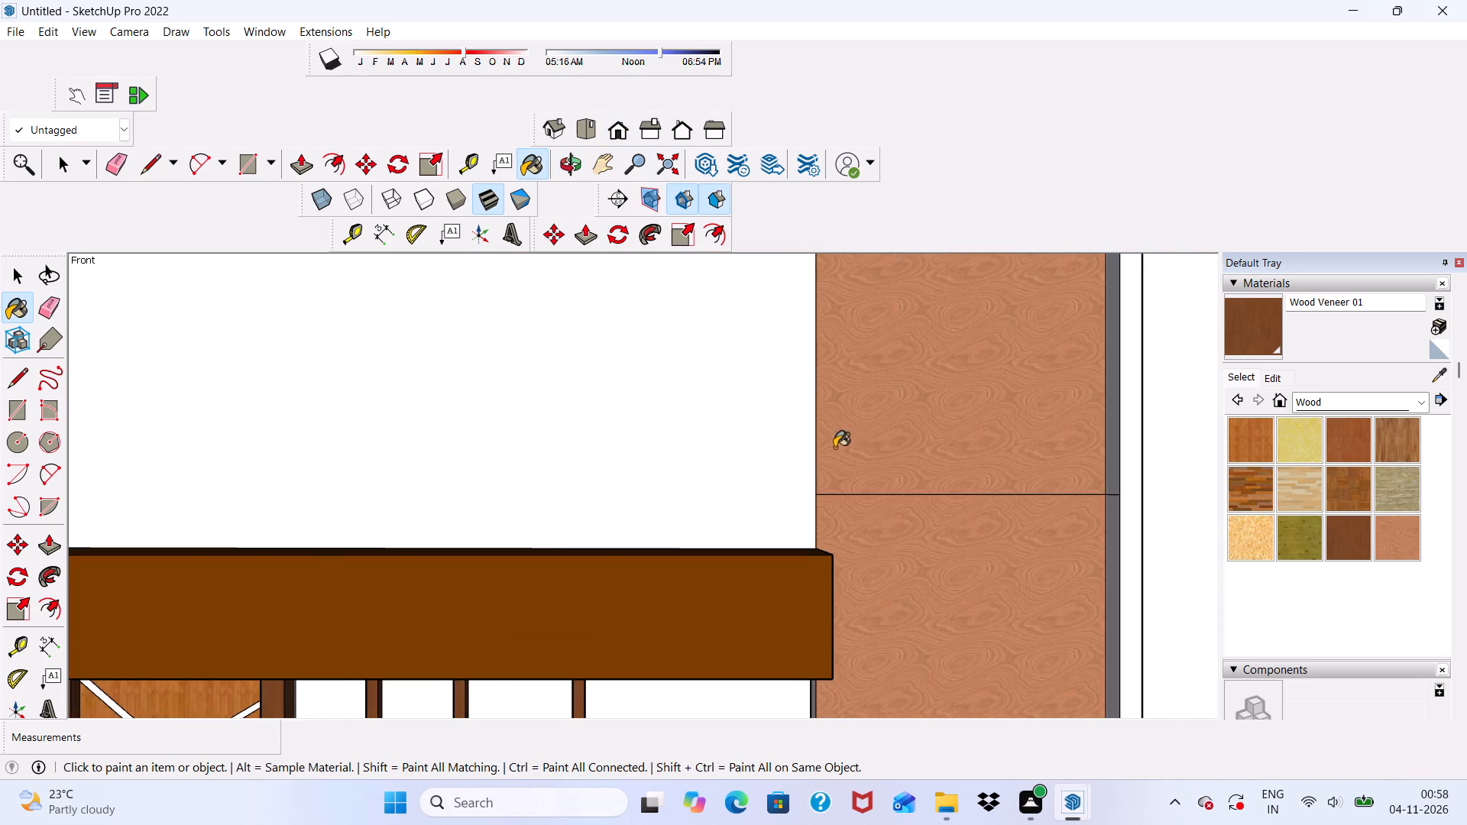
{"action": "scroll", "coordinate": [834, 448], "scroll_direction": "down", "scroll_amount": 10}
{"action": "middle_click_drag", "start_coordinate": [648, 597], "coordinate": [640, 548]}
{"action": "scroll", "coordinate": [630, 598], "scroll_direction": "up", "scroll_amount": 11}
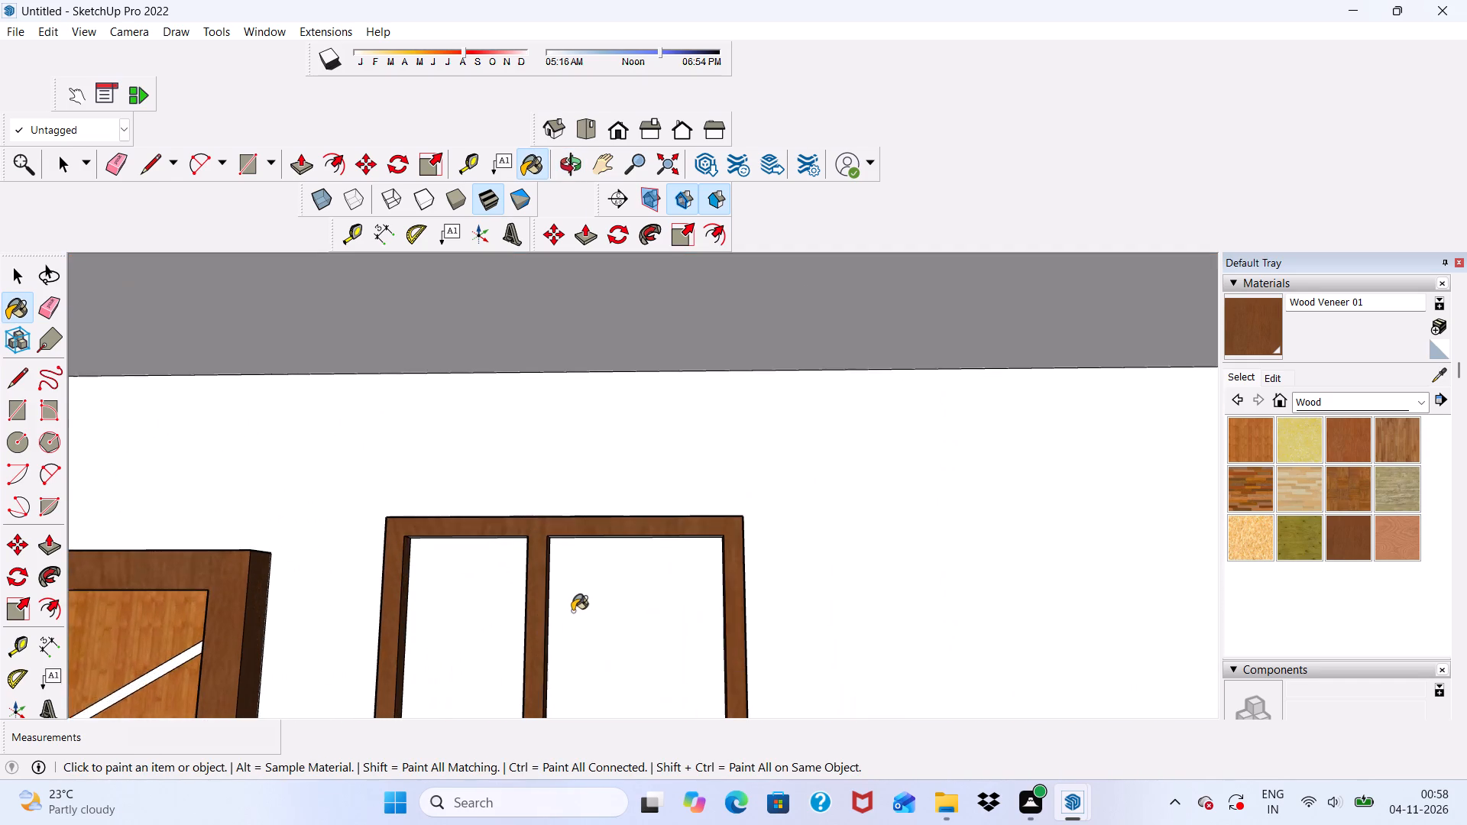
Paint the inner top faces of both pane openings and the top face of the same window frame Wood Veneer 01.
{"action": "middle_click_drag", "start_coordinate": [565, 609], "coordinate": [568, 488]}
{"action": "scroll", "coordinate": [548, 539], "scroll_direction": "up", "scroll_amount": 7}
{"action": "left_click", "coordinate": [461, 522]}
{"action": "scroll", "coordinate": [574, 533], "scroll_direction": "up", "scroll_amount": 1}
{"action": "left_click_drag", "start_coordinate": [623, 526], "coordinate": [630, 523]}
{"action": "middle_click_drag", "start_coordinate": [668, 502], "coordinate": [483, 767]}
{"action": "scroll", "coordinate": [501, 739], "scroll_direction": "down", "scroll_amount": 1}
{"action": "scroll", "coordinate": [583, 540], "scroll_direction": "up", "scroll_amount": 3}
{"action": "left_click", "coordinate": [616, 439]}
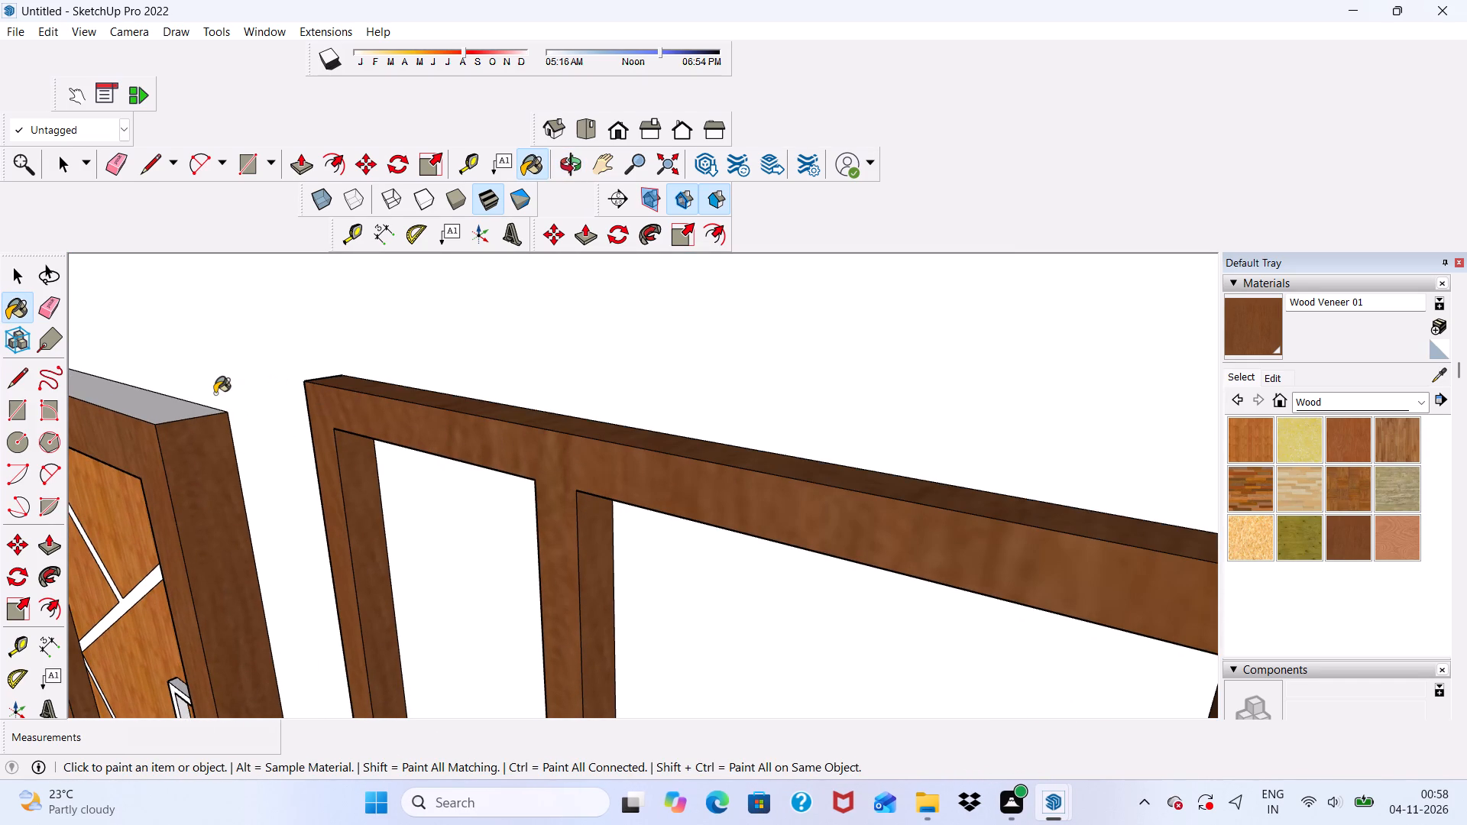
Paint the top face of the adjacent door frame Wood Veneer 01.
{"action": "left_click", "coordinate": [167, 423]}
{"action": "scroll", "coordinate": [177, 415], "scroll_direction": "down", "scroll_amount": 1}
{"action": "left_click", "coordinate": [178, 416]}
Paint the front face of the two-pane window frame on the floor just below the graystone slab Wood Veneer 01.
{"action": "scroll", "coordinate": [194, 373], "scroll_direction": "down", "scroll_amount": 4}
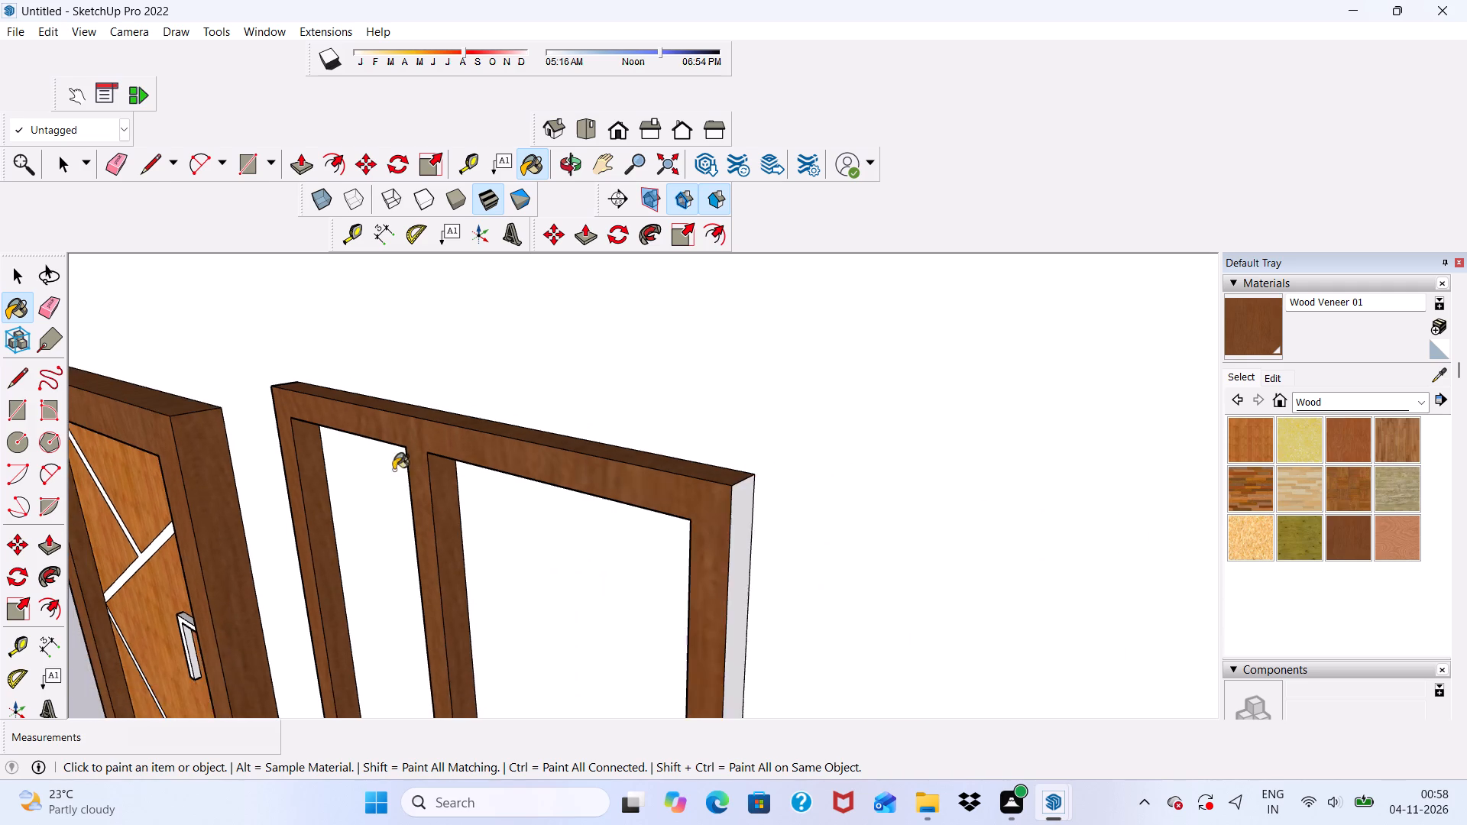
{"action": "scroll", "coordinate": [393, 470], "scroll_direction": "down", "scroll_amount": 5}
{"action": "left_click", "coordinate": [625, 126]}
{"action": "scroll", "coordinate": [640, 379], "scroll_direction": "down", "scroll_amount": 2}
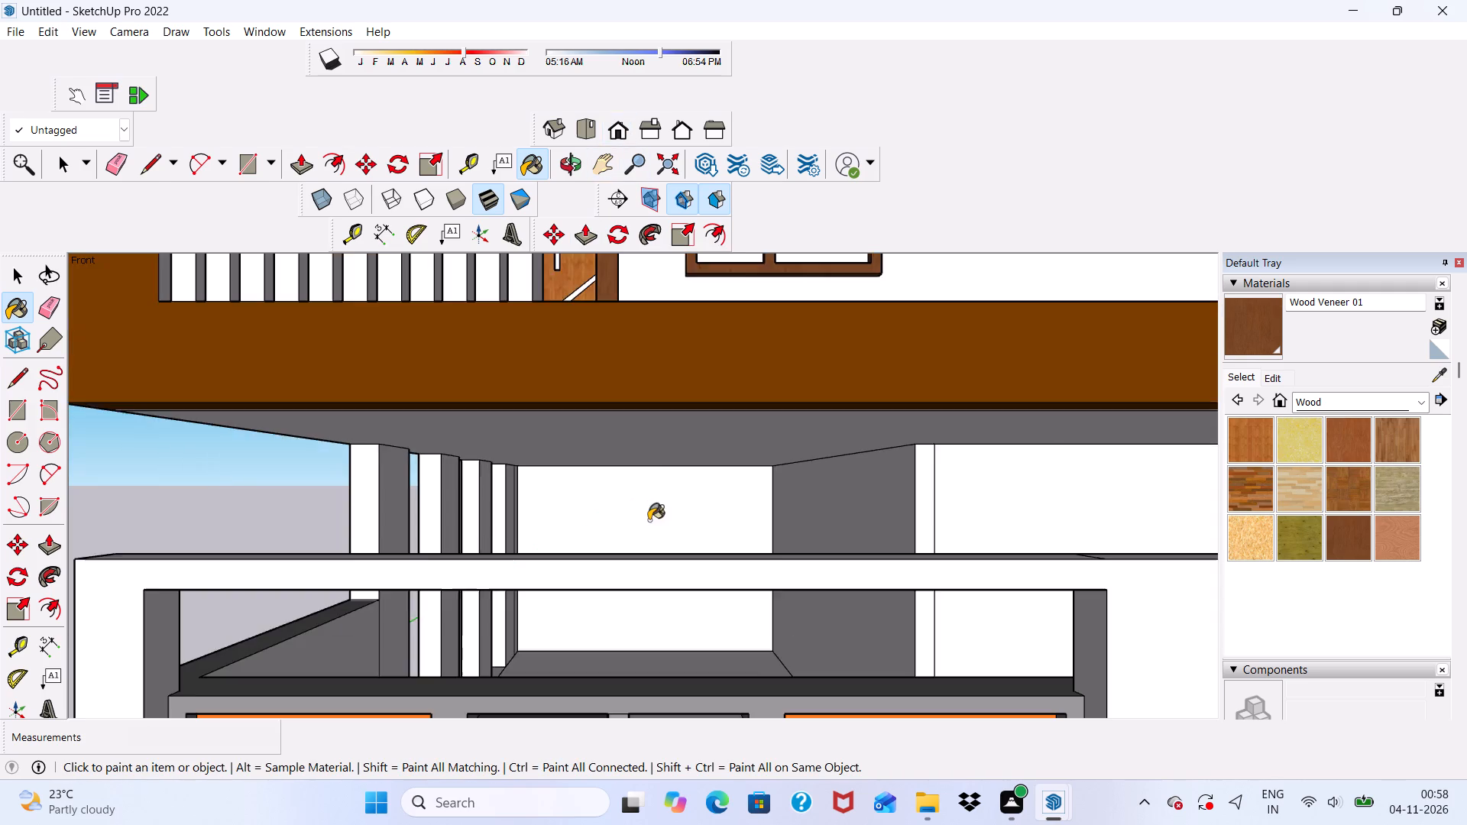
{"action": "scroll", "coordinate": [649, 520], "scroll_direction": "down", "scroll_amount": 11}
{"action": "scroll", "coordinate": [721, 391], "scroll_direction": "down", "scroll_amount": 10}
{"action": "scroll", "coordinate": [757, 563], "scroll_direction": "up", "scroll_amount": 8}
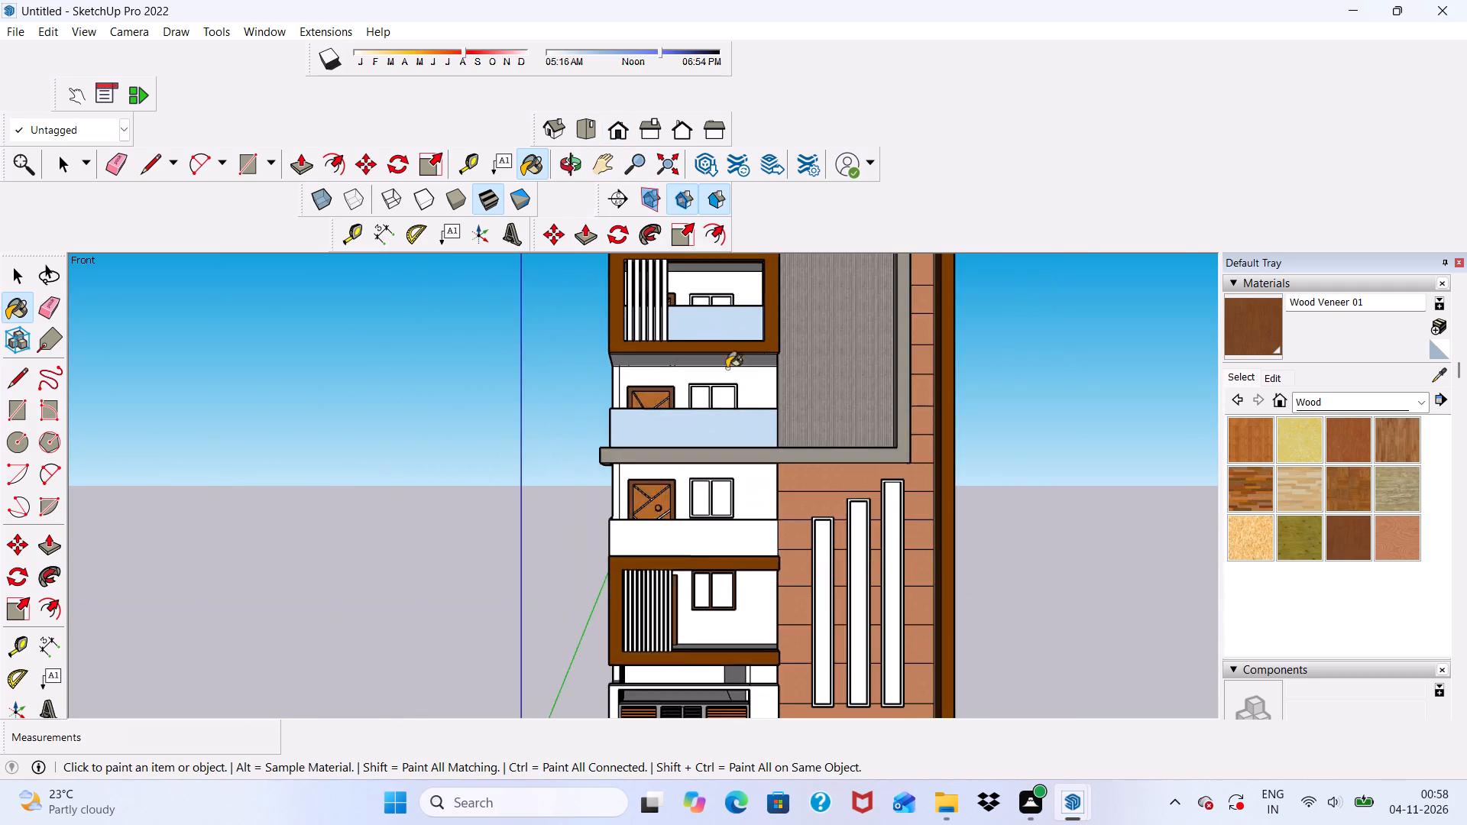
{"action": "scroll", "coordinate": [727, 368], "scroll_direction": "up", "scroll_amount": 4}
{"action": "scroll", "coordinate": [632, 637], "scroll_direction": "up", "scroll_amount": 9}
{"action": "left_click", "coordinate": [718, 486]}
{"action": "middle_click_drag", "start_coordinate": [792, 518], "coordinate": [768, 526]}
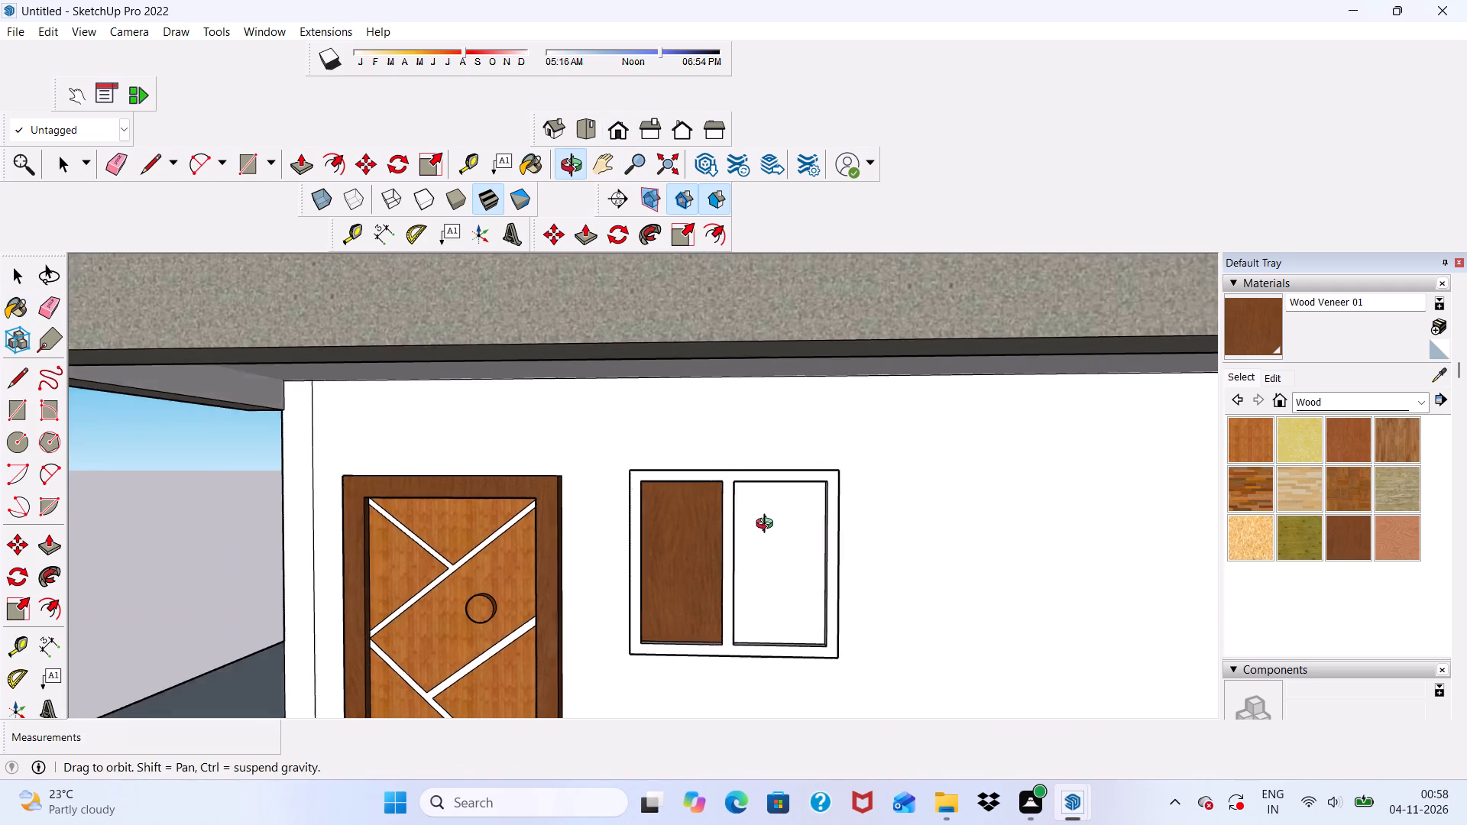
{"action": "middle_click_drag", "start_coordinate": [768, 526], "coordinate": [768, 523]}
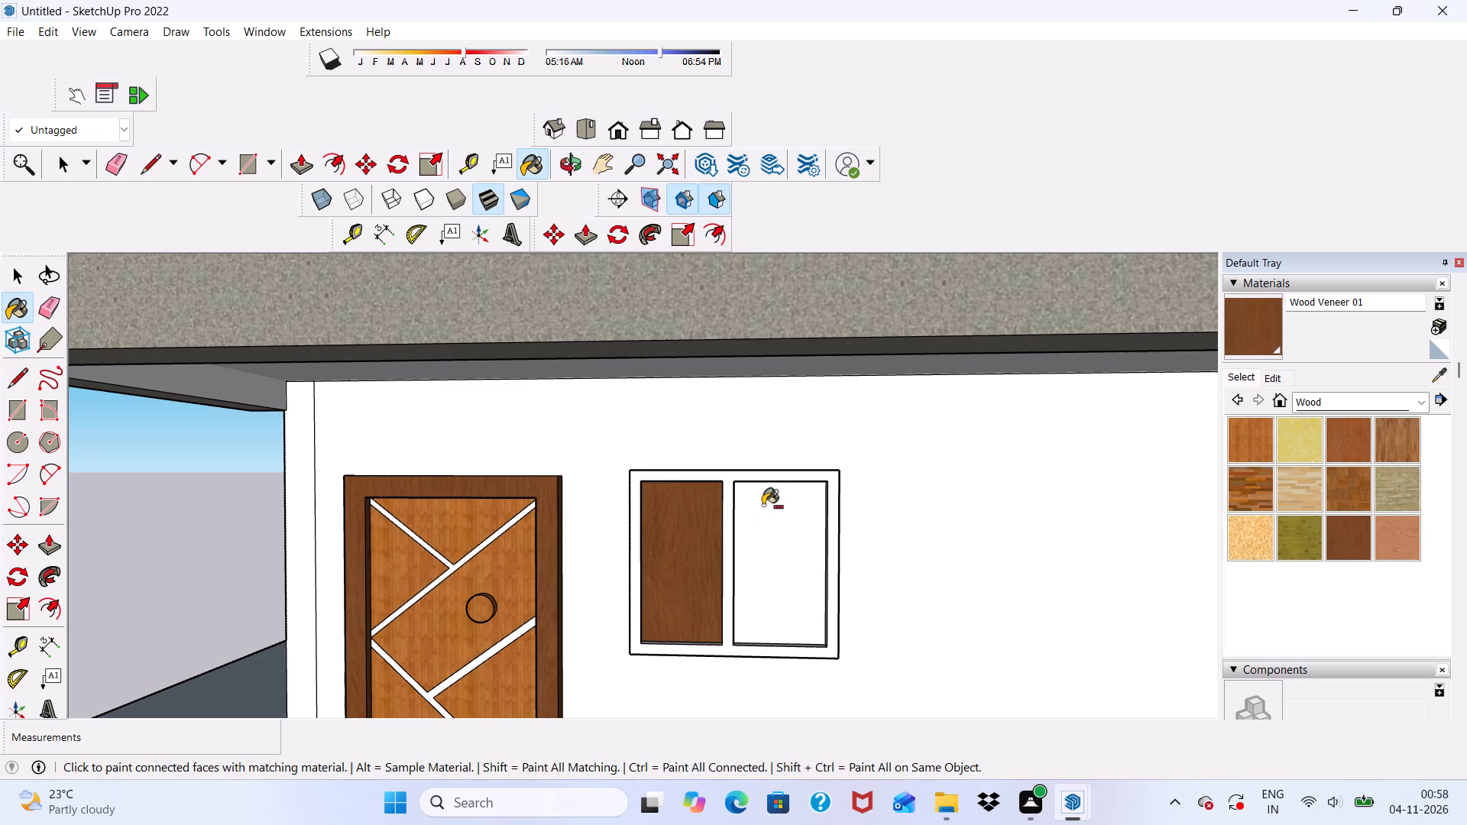
{"action": "key", "text": "ctrl+z"}
{"action": "scroll", "coordinate": [697, 494], "scroll_direction": "up", "scroll_amount": 4}
{"action": "left_click", "coordinate": [743, 480]}
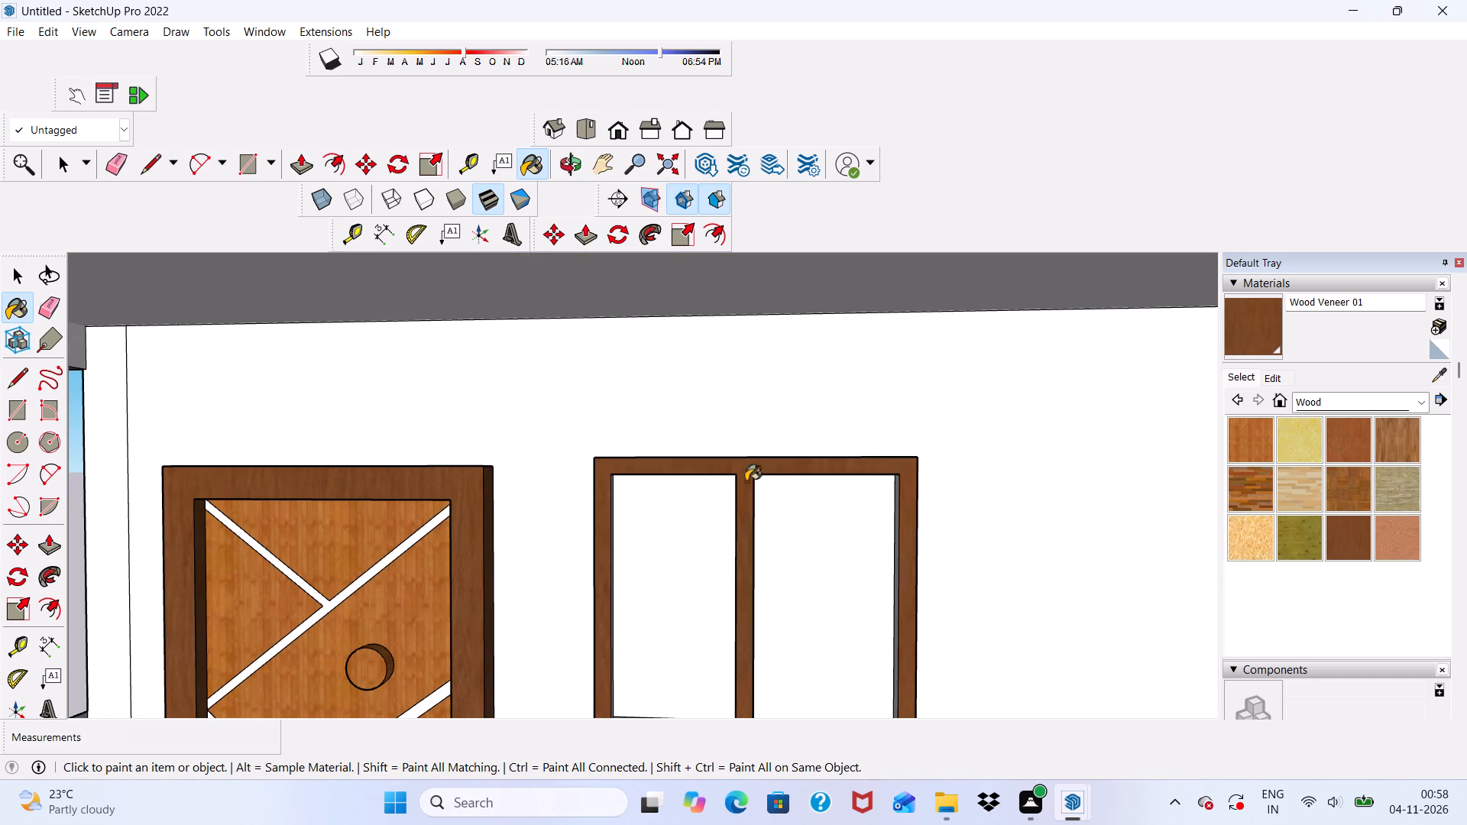
Paint this window frame's top face and the left inner side faces of both pane openings Wood Veneer 01.
{"action": "middle_click_drag", "start_coordinate": [807, 526], "coordinate": [636, 563]}
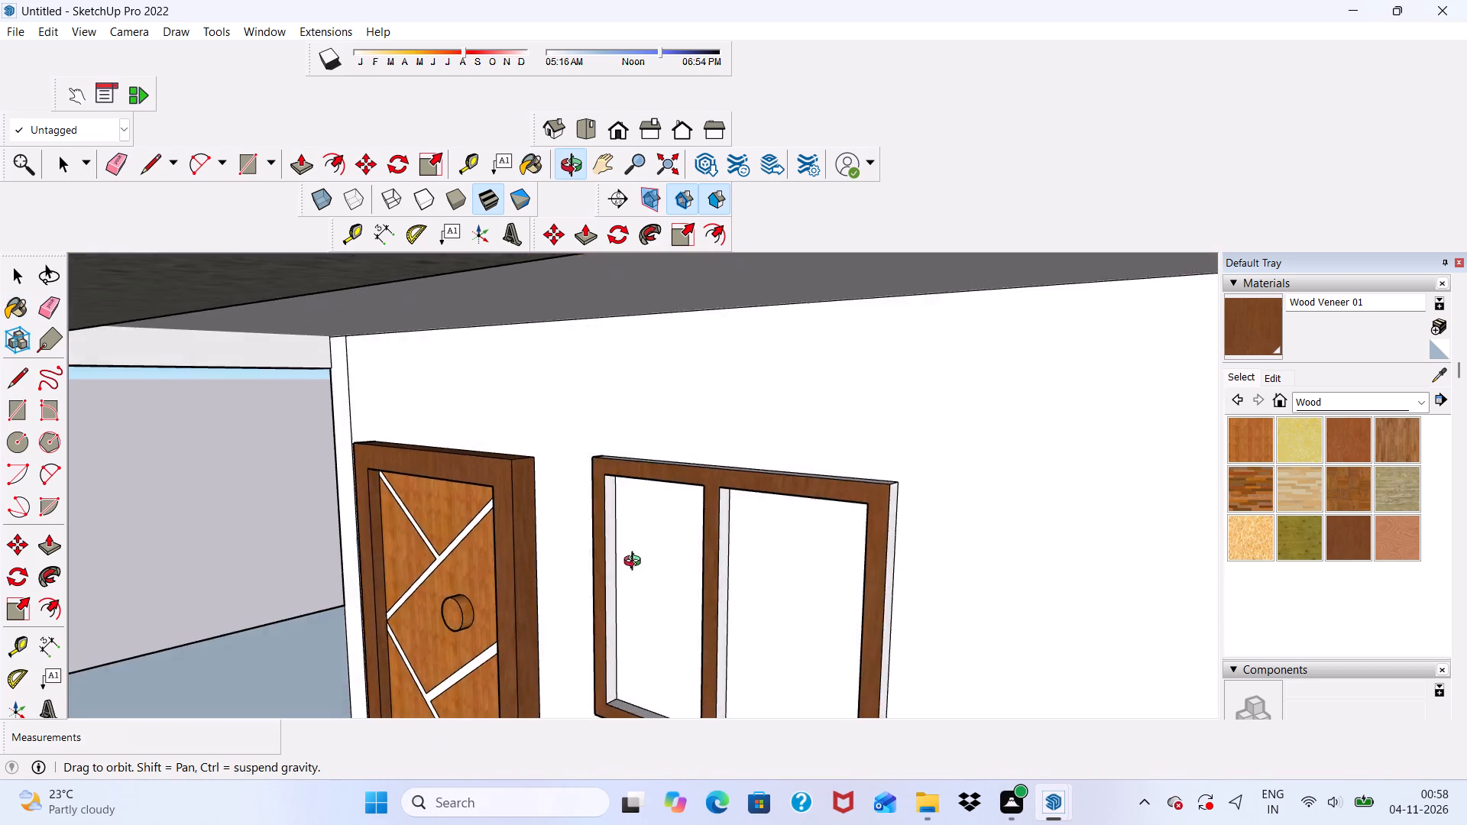
{"action": "middle_click_drag", "start_coordinate": [636, 563], "coordinate": [645, 545]}
{"action": "scroll", "coordinate": [720, 463], "scroll_direction": "up", "scroll_amount": 9}
{"action": "middle_click_drag", "start_coordinate": [729, 457], "coordinate": [728, 485]}
{"action": "scroll", "coordinate": [728, 485], "scroll_direction": "up", "scroll_amount": 2}
{"action": "left_click", "coordinate": [728, 485]}
{"action": "scroll", "coordinate": [704, 467], "scroll_direction": "down", "scroll_amount": 3}
{"action": "scroll", "coordinate": [656, 515], "scroll_direction": "up", "scroll_amount": 4}
{"action": "scroll", "coordinate": [468, 555], "scroll_direction": "down", "scroll_amount": 1}
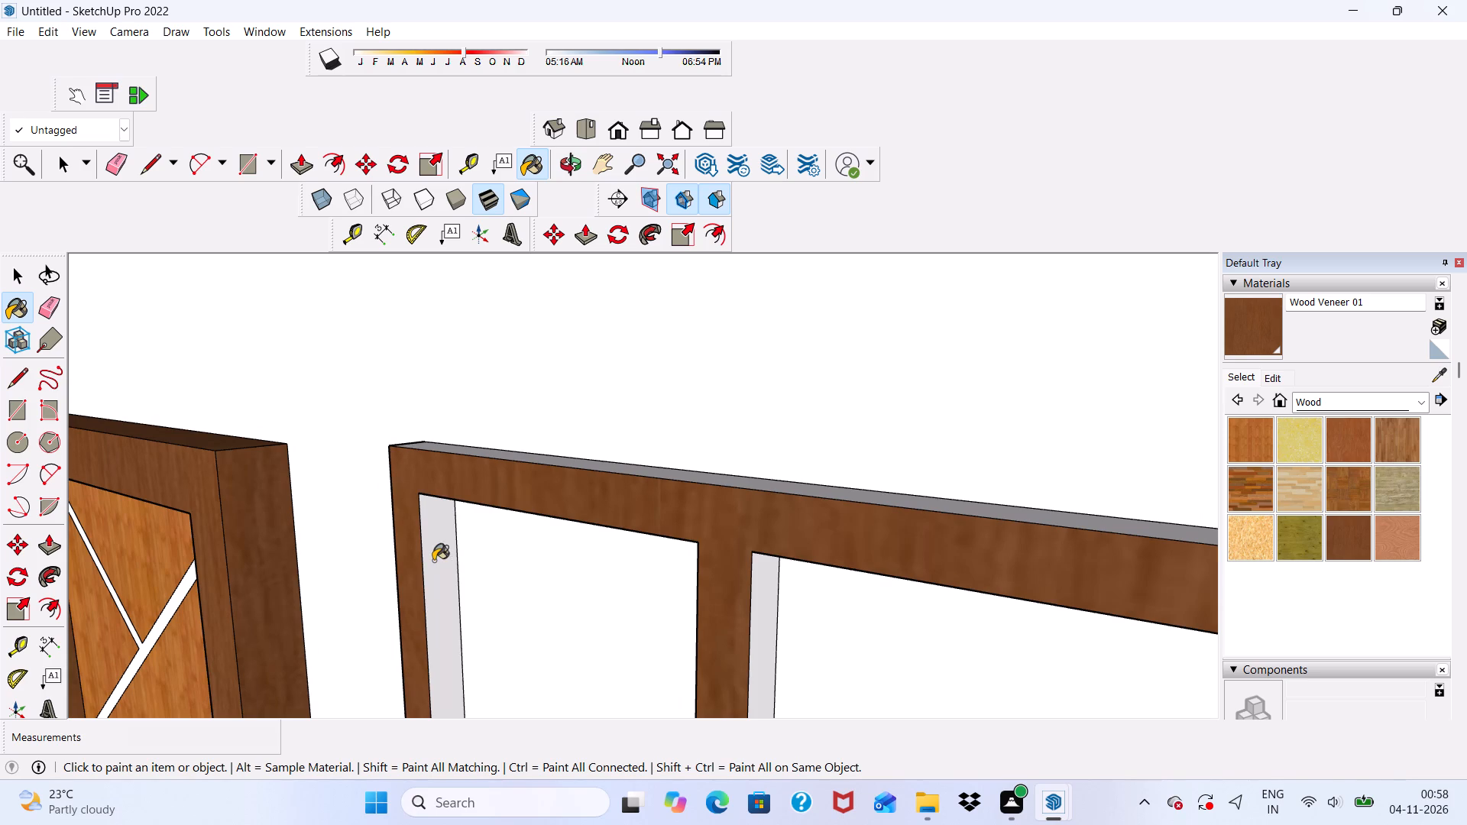
{"action": "left_click", "coordinate": [433, 561]}
{"action": "left_click", "coordinate": [756, 618]}
{"action": "scroll", "coordinate": [761, 500], "scroll_direction": "up", "scroll_amount": 1}
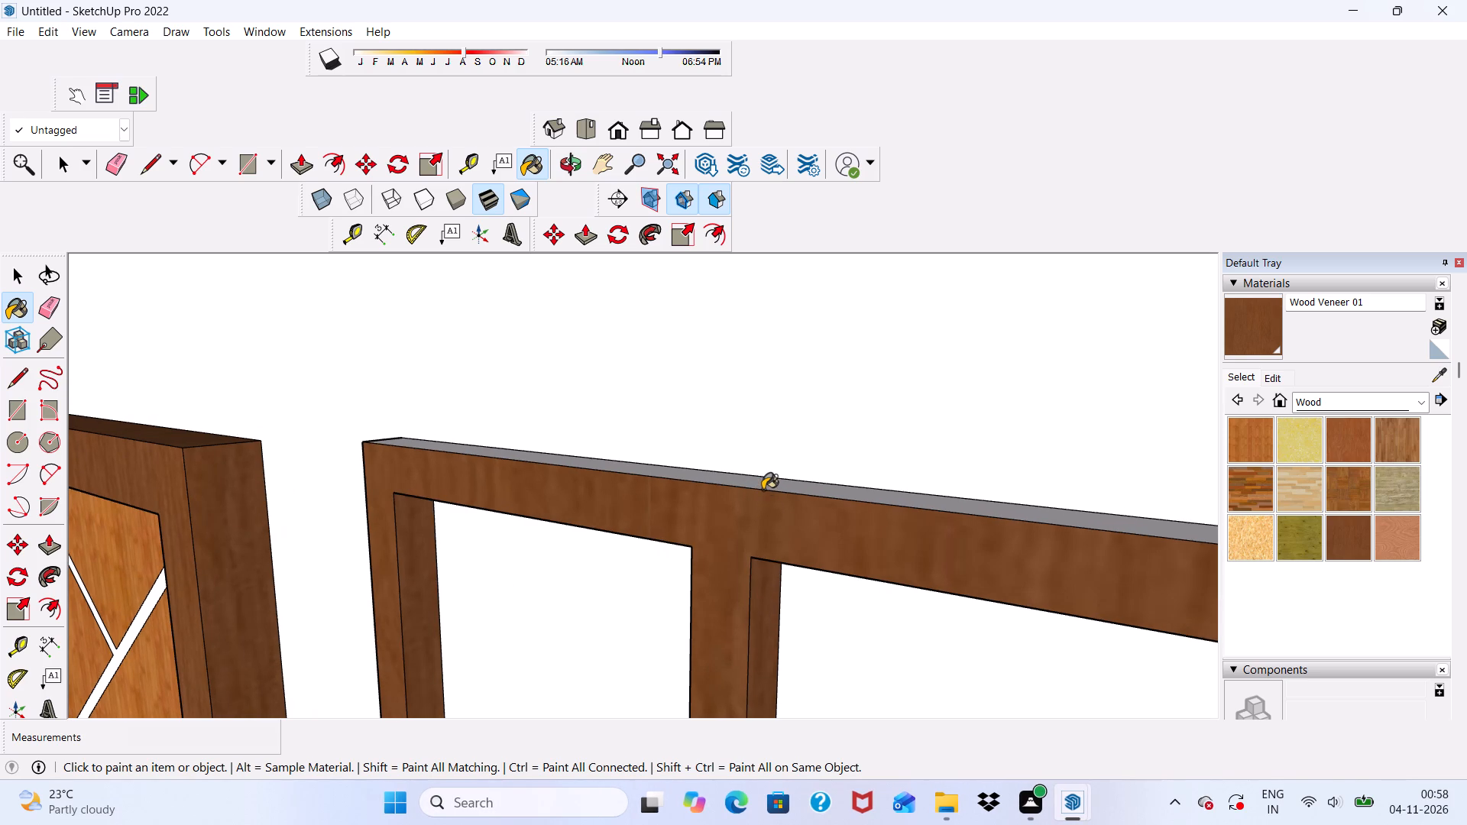
{"action": "left_click", "coordinate": [763, 490]}
{"action": "scroll", "coordinate": [760, 459], "scroll_direction": "down", "scroll_amount": 4}
{"action": "scroll", "coordinate": [758, 477], "scroll_direction": "up", "scroll_amount": 7}
{"action": "left_click", "coordinate": [774, 476]}
{"action": "scroll", "coordinate": [756, 470], "scroll_direction": "down", "scroll_amount": 4}
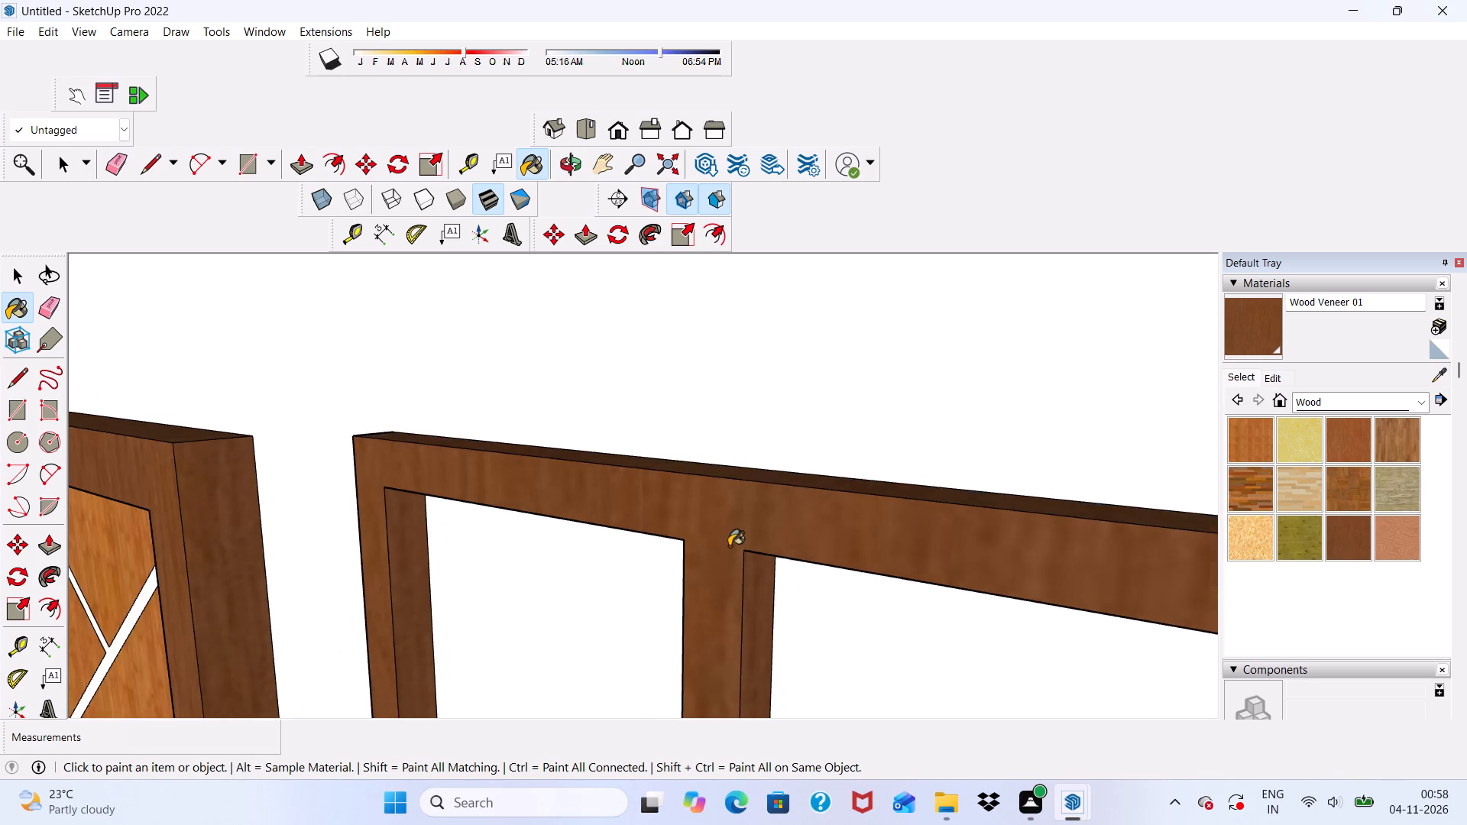
Paint both openings' right inner side and inner top faces, plus the frame's outer left side, Wood Veneer 01.
{"action": "middle_click_drag", "start_coordinate": [730, 546], "coordinate": [1167, 421]}
{"action": "scroll", "coordinate": [994, 569], "scroll_direction": "up", "scroll_amount": 2}
{"action": "left_click", "coordinate": [990, 569]}
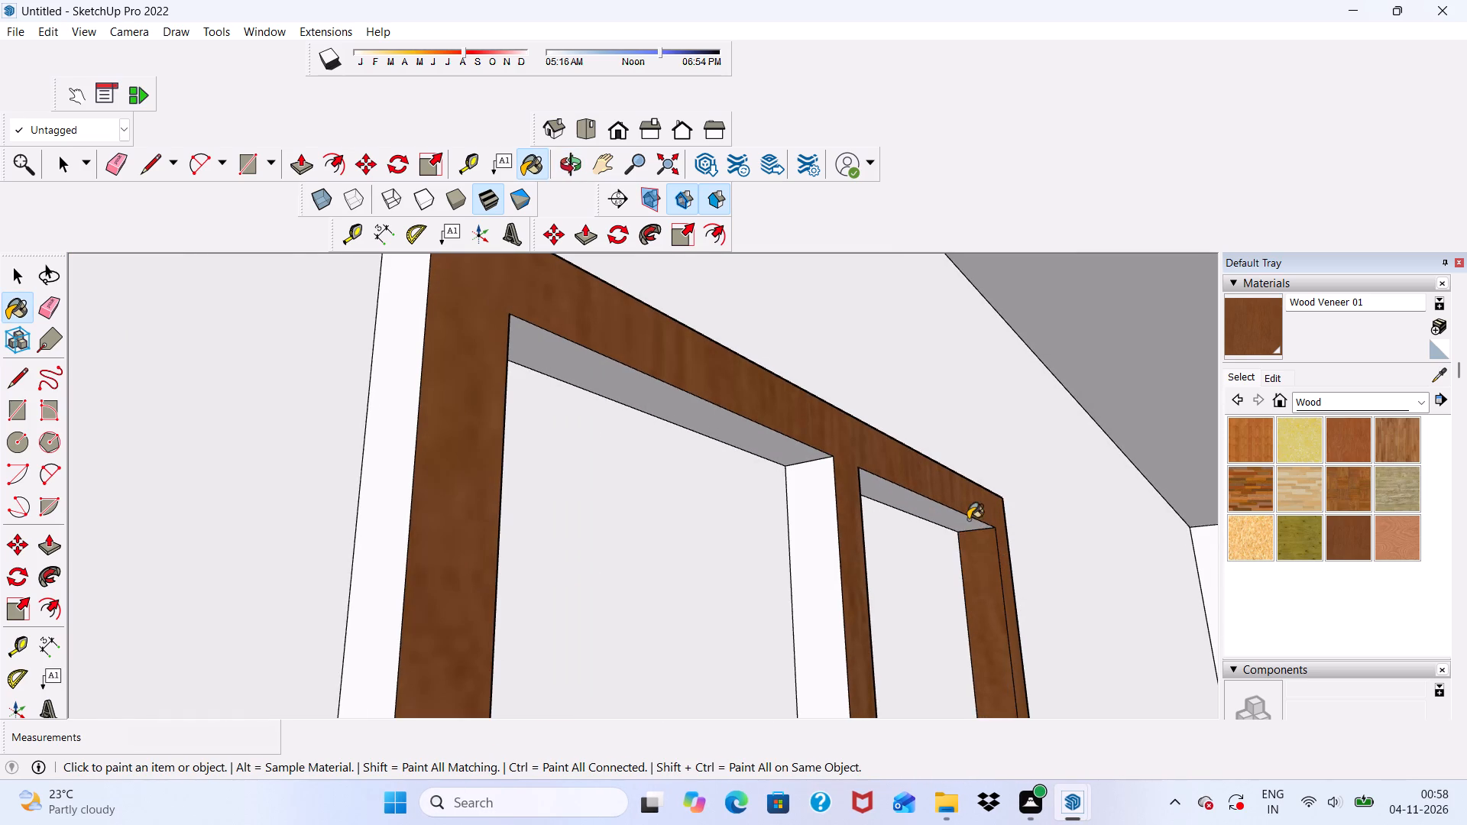
{"action": "left_click_drag", "start_coordinate": [963, 519], "coordinate": [954, 529]}
{"action": "scroll", "coordinate": [832, 557], "scroll_direction": "up", "scroll_amount": 2}
{"action": "left_click", "coordinate": [831, 557]}
{"action": "left_click", "coordinate": [787, 435]}
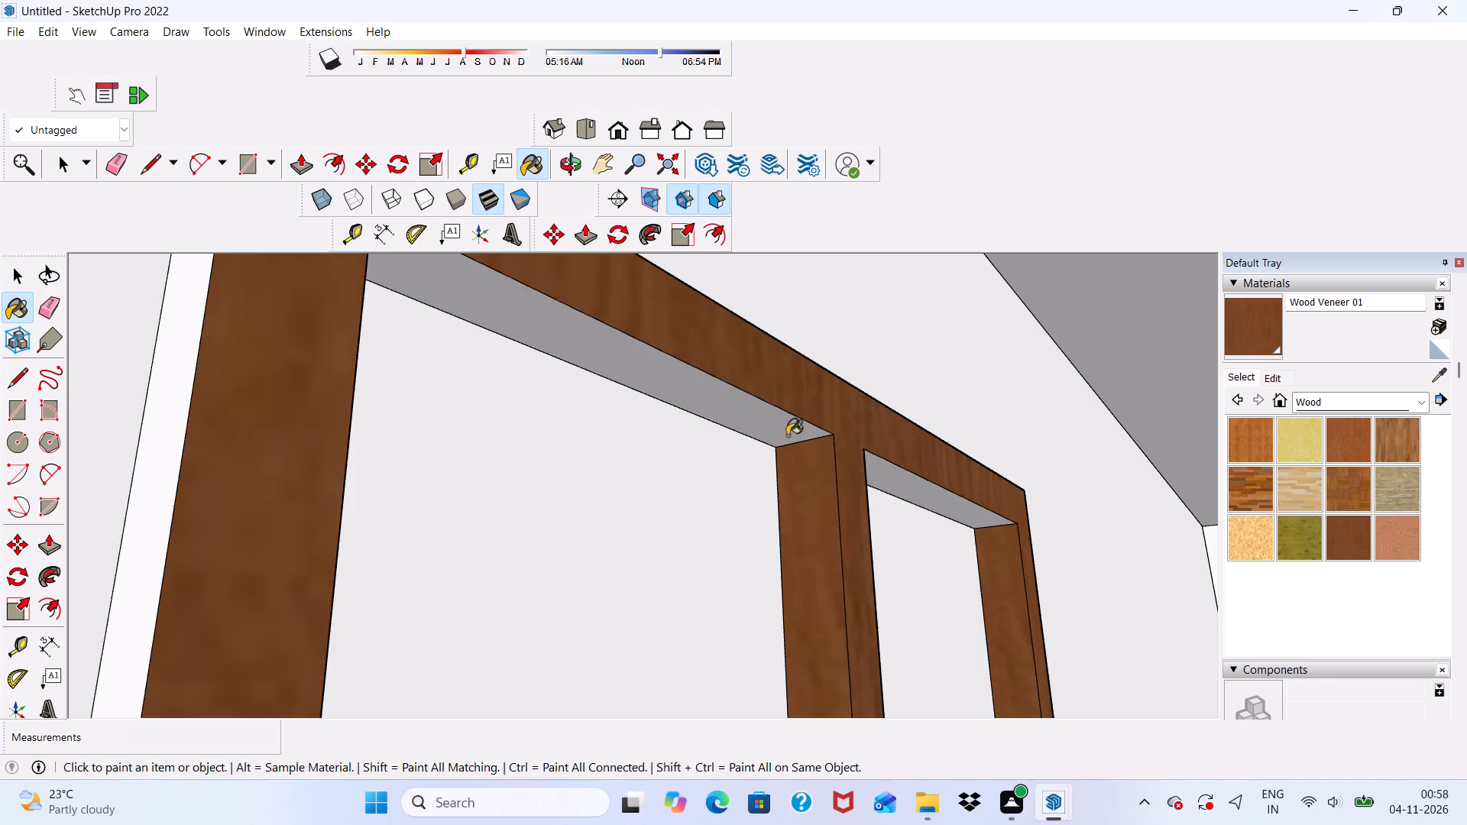
{"action": "left_click", "coordinate": [921, 492]}
{"action": "scroll", "coordinate": [881, 492], "scroll_direction": "down", "scroll_amount": 4}
{"action": "left_click", "coordinate": [539, 497]}
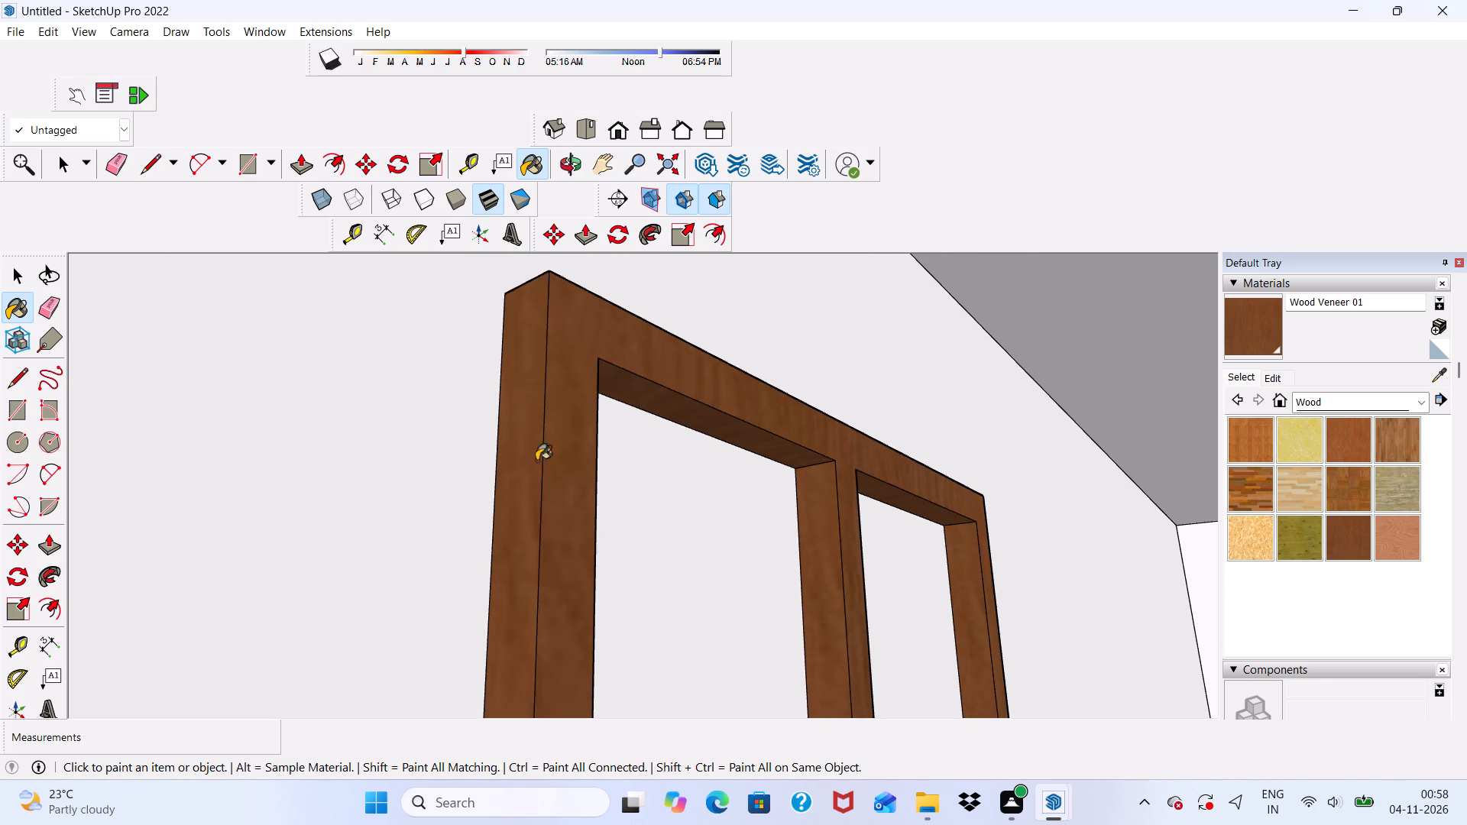
Paint the bottom faces of both pane openings and the underside of this window frame Wood Veneer 01.
{"action": "scroll", "coordinate": [555, 451], "scroll_direction": "down", "scroll_amount": 7}
{"action": "scroll", "coordinate": [744, 454], "scroll_direction": "down", "scroll_amount": 1}
{"action": "middle_click_drag", "start_coordinate": [746, 458], "coordinate": [589, 595]}
{"action": "scroll", "coordinate": [682, 453], "scroll_direction": "down", "scroll_amount": 2}
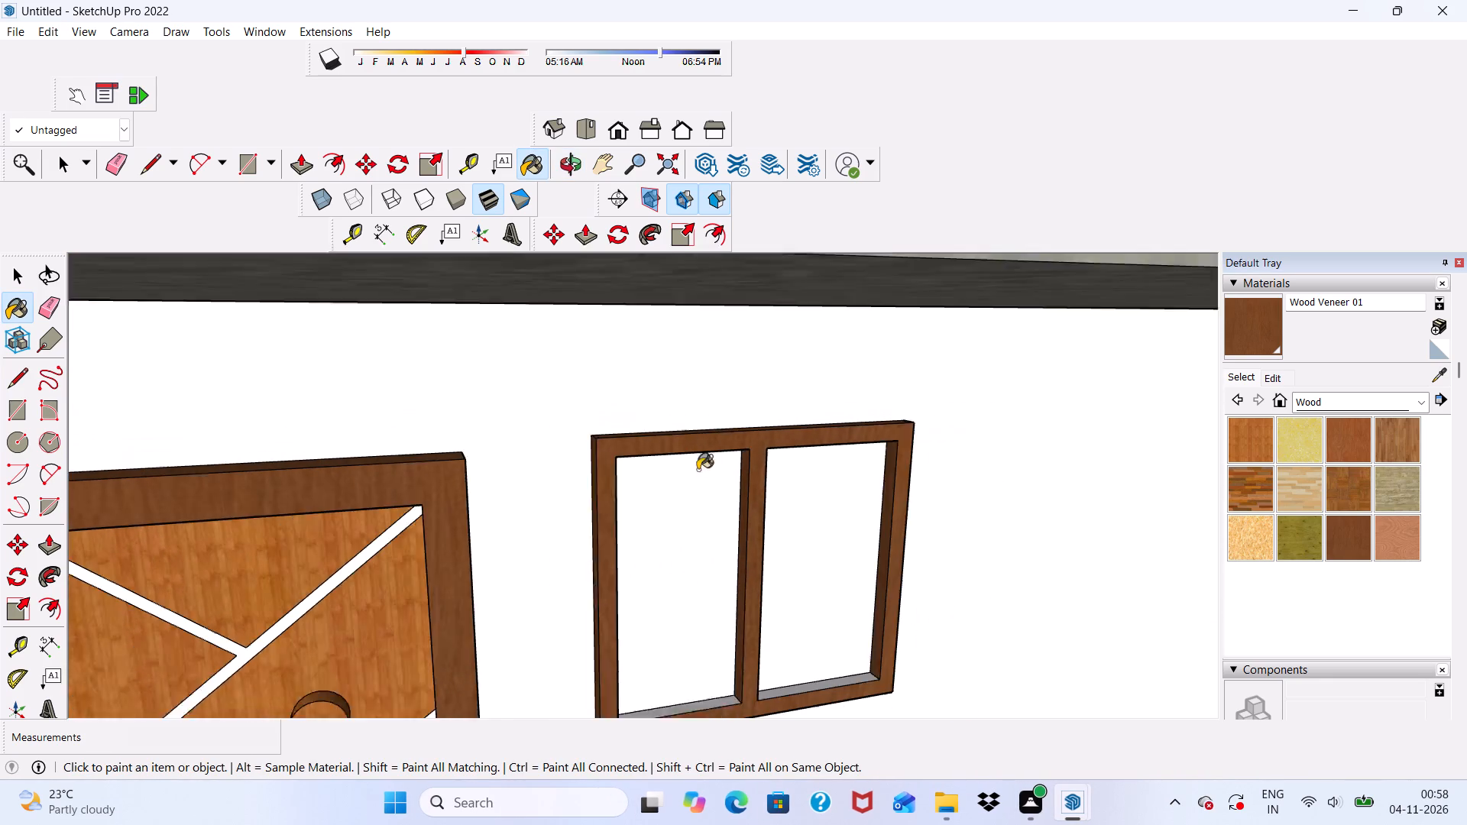
{"action": "scroll", "coordinate": [698, 470], "scroll_direction": "down", "scroll_amount": 5}
{"action": "scroll", "coordinate": [743, 616], "scroll_direction": "up", "scroll_amount": 7}
{"action": "left_click", "coordinate": [695, 647]}
{"action": "scroll", "coordinate": [783, 641], "scroll_direction": "up", "scroll_amount": 4}
{"action": "left_click", "coordinate": [806, 627]}
{"action": "scroll", "coordinate": [795, 663], "scroll_direction": "down", "scroll_amount": 1}
{"action": "middle_click_drag", "start_coordinate": [789, 671], "coordinate": [771, 451]}
{"action": "scroll", "coordinate": [758, 655], "scroll_direction": "up", "scroll_amount": 1}
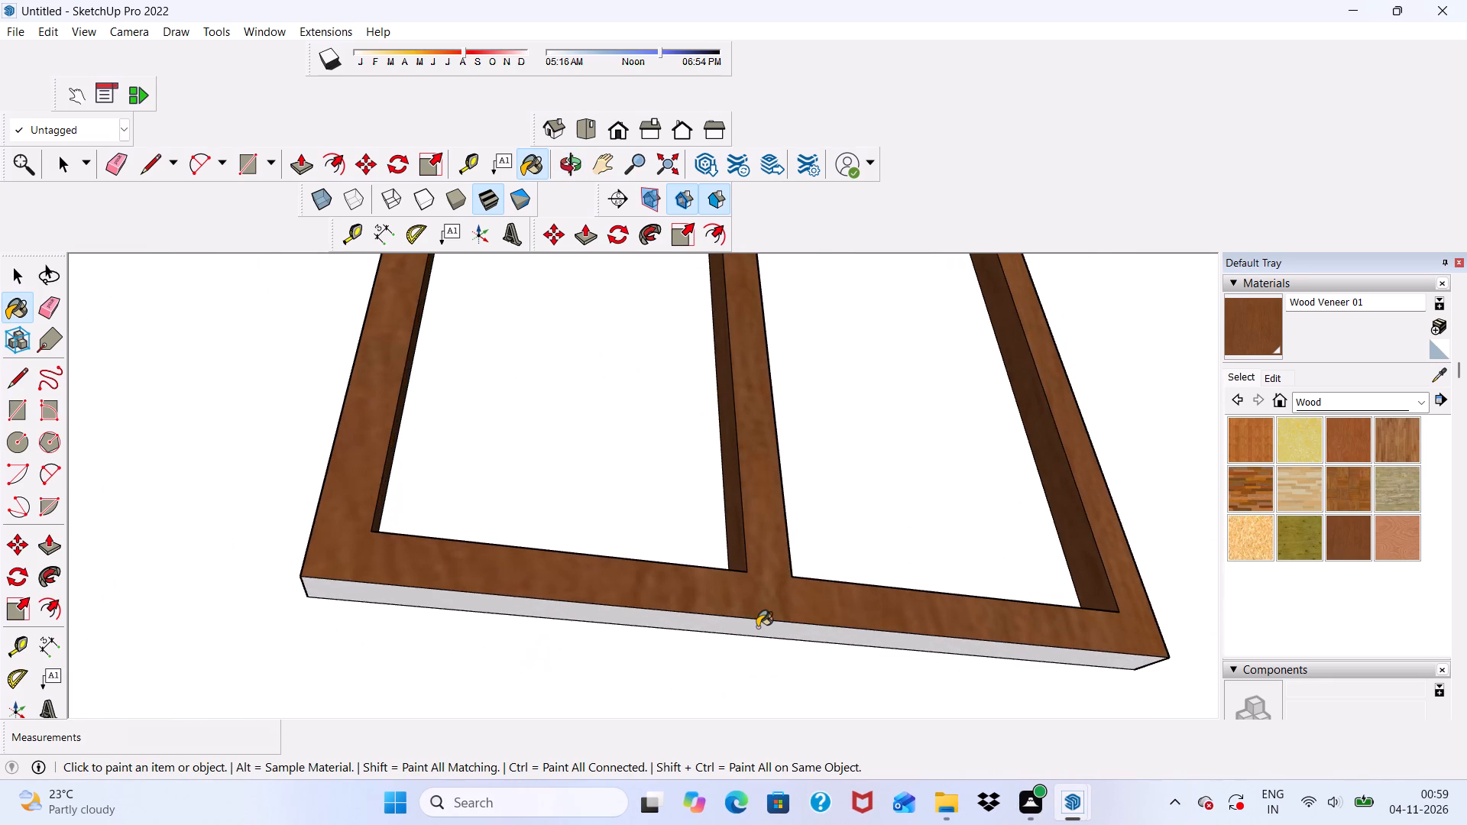
{"action": "left_click", "coordinate": [757, 627]}
Paint the front face of the two-pane window frame behind the glass balcony above the graystone slab Wood Veneer 01.
{"action": "scroll", "coordinate": [738, 596], "scroll_direction": "down", "scroll_amount": 17}
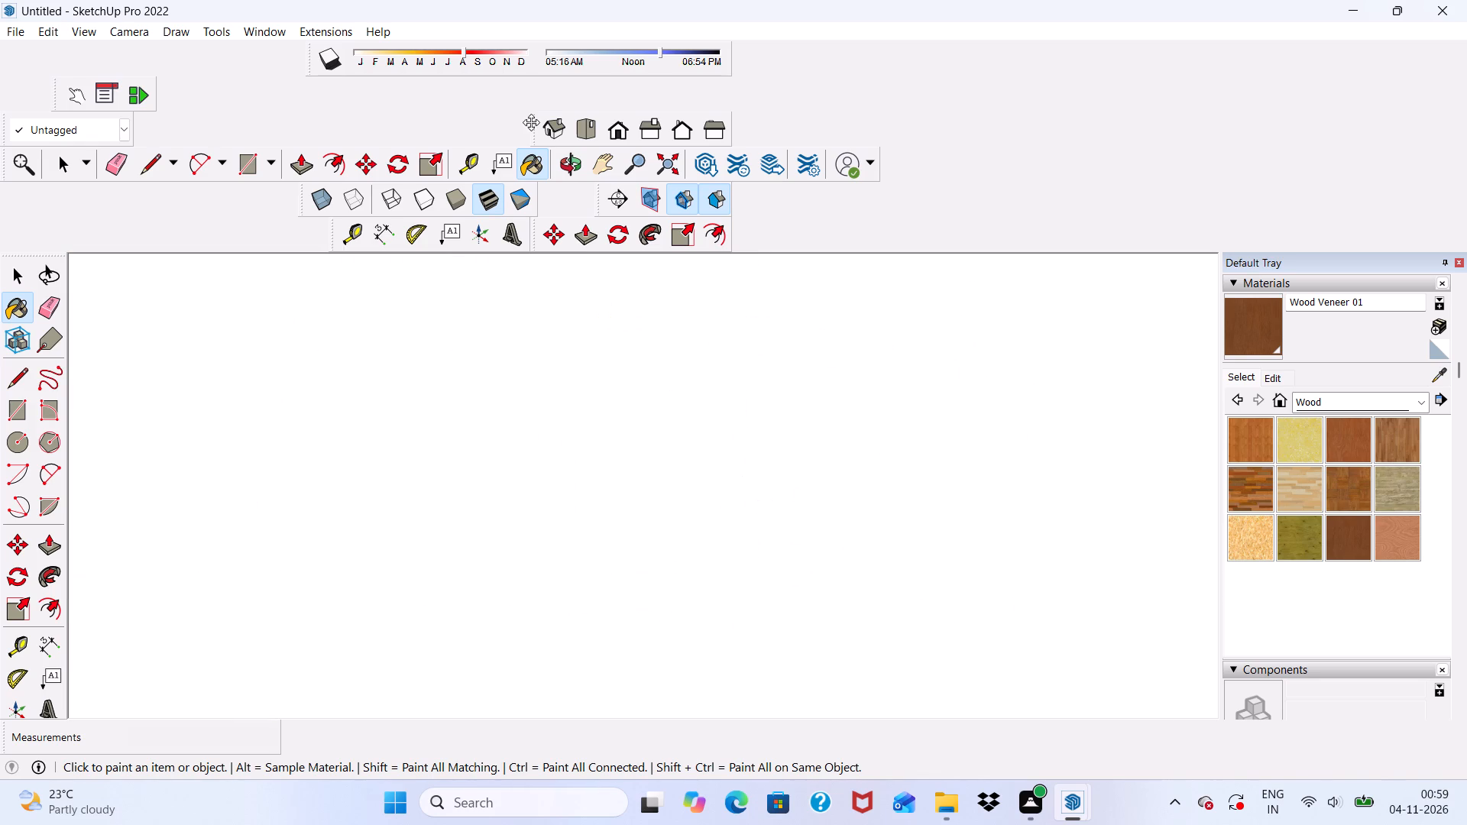
{"action": "left_click", "coordinate": [604, 133]}
{"action": "scroll", "coordinate": [658, 361], "scroll_direction": "down", "scroll_amount": 4}
{"action": "scroll", "coordinate": [673, 447], "scroll_direction": "down", "scroll_amount": 8}
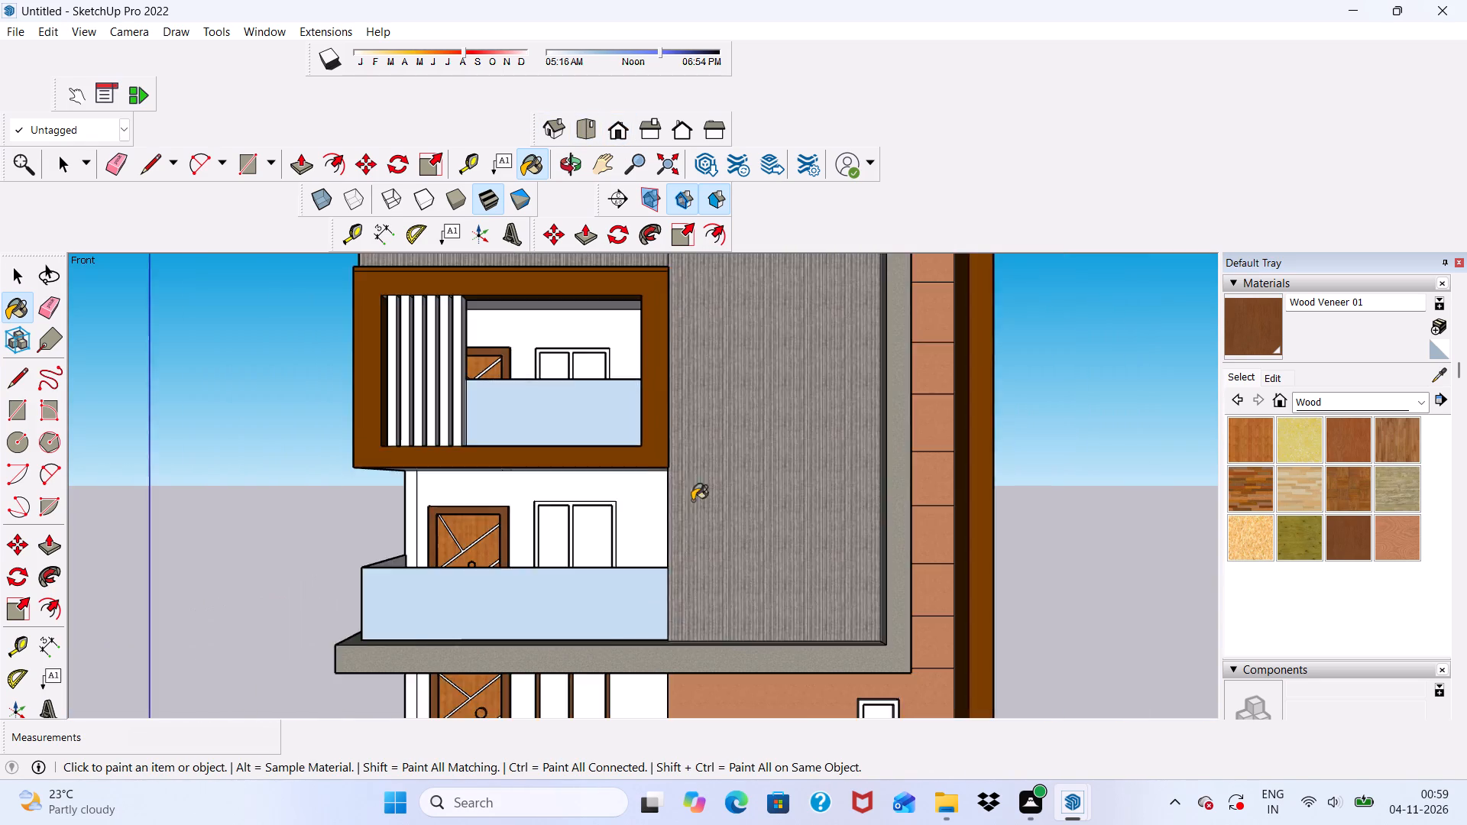
{"action": "scroll", "coordinate": [692, 500], "scroll_direction": "down", "scroll_amount": 4}
{"action": "middle_click_drag", "start_coordinate": [567, 598], "coordinate": [584, 608]}
{"action": "scroll", "coordinate": [584, 539], "scroll_direction": "up", "scroll_amount": 14}
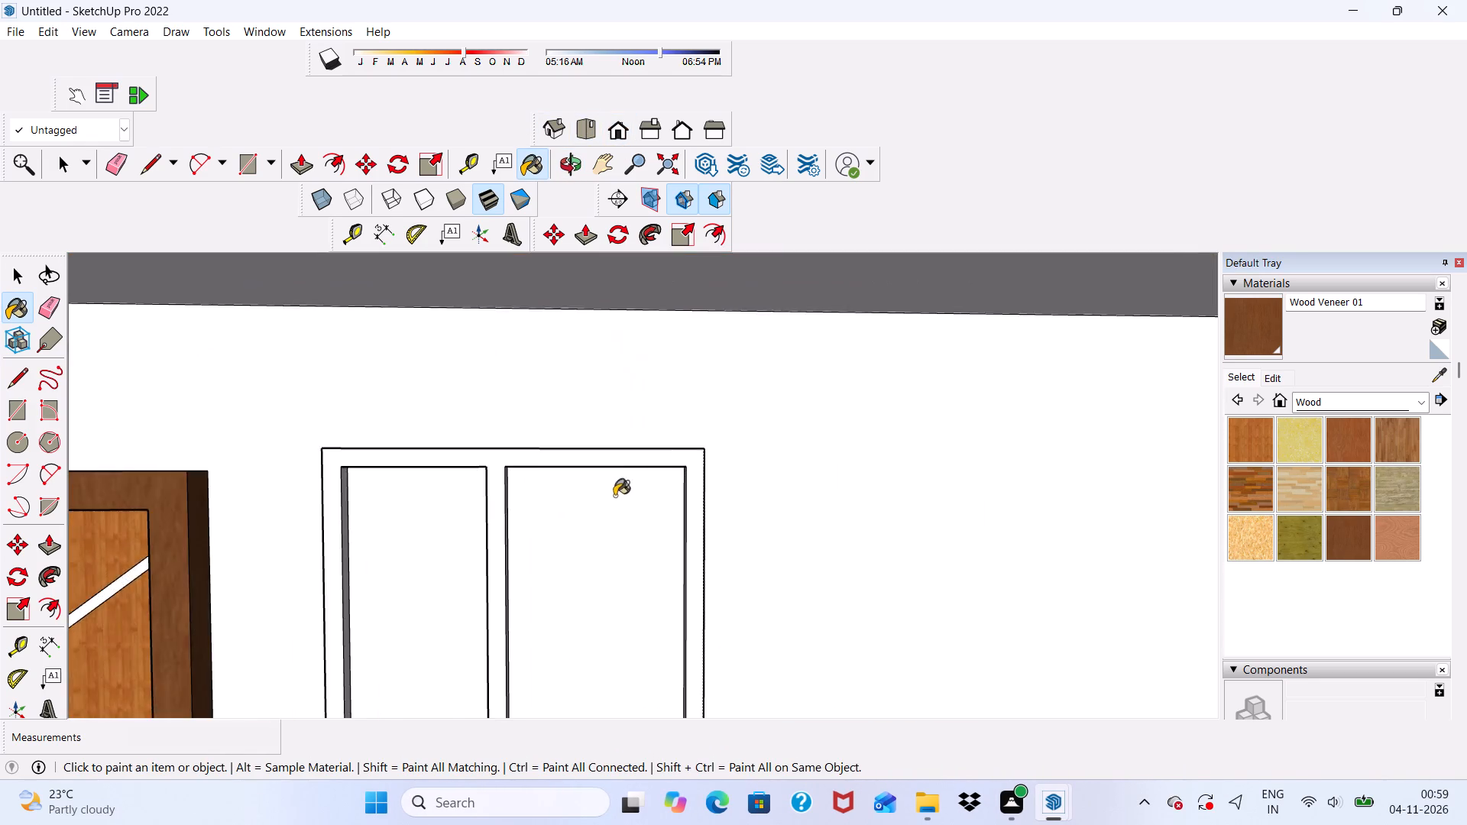
{"action": "scroll", "coordinate": [614, 496], "scroll_direction": "up", "scroll_amount": 6}
{"action": "left_click", "coordinate": [694, 469]}
Paint this frame's outer right side, top face and the left inner side faces of both pane openings Wood Veneer 01.
{"action": "middle_click_drag", "start_coordinate": [717, 483], "coordinate": [510, 558]}
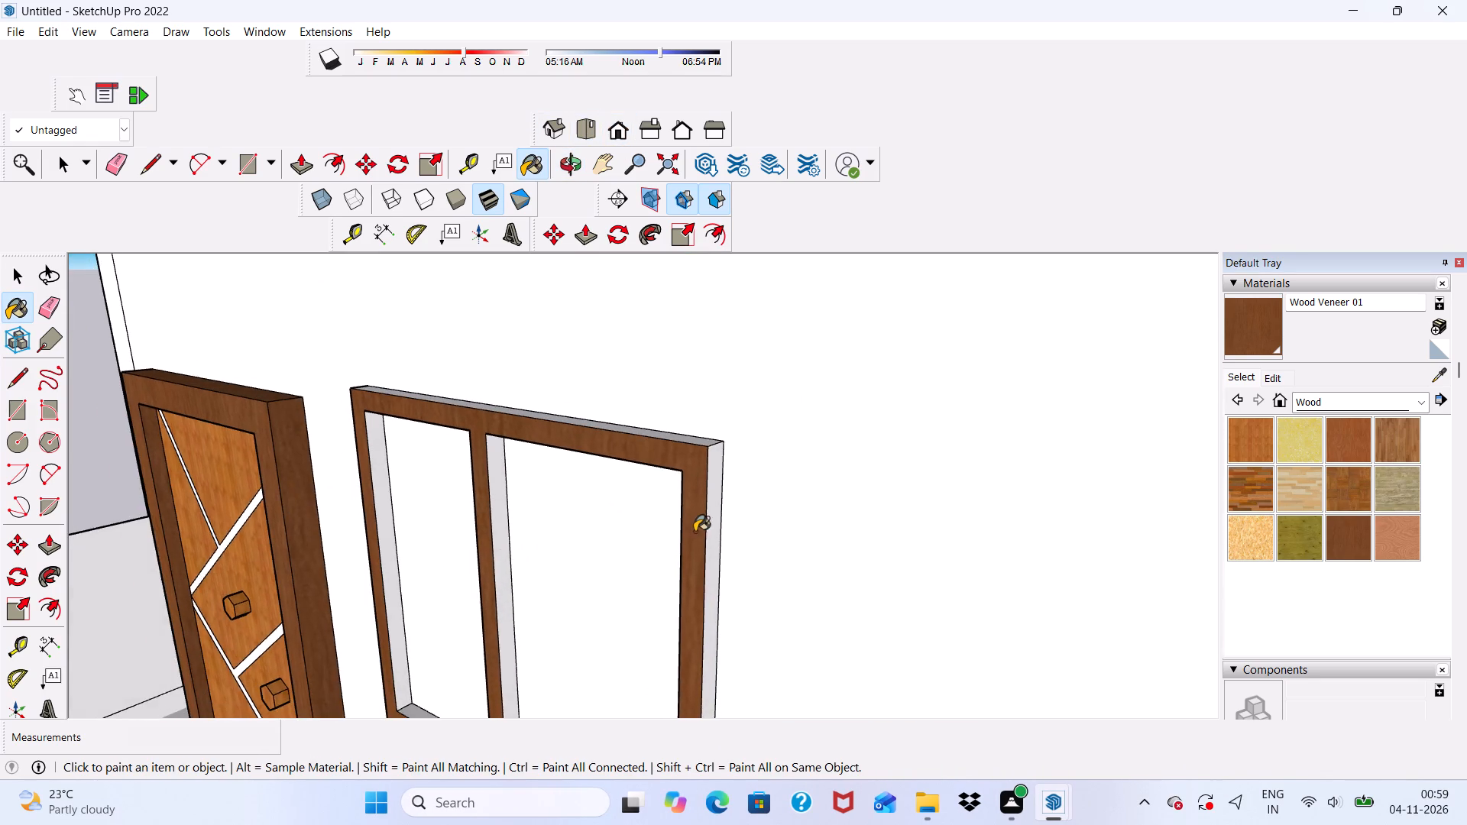
{"action": "scroll", "coordinate": [695, 532], "scroll_direction": "up", "scroll_amount": 4}
{"action": "left_click", "coordinate": [724, 529]}
{"action": "scroll", "coordinate": [677, 404], "scroll_direction": "up", "scroll_amount": 4}
{"action": "left_click", "coordinate": [671, 389]}
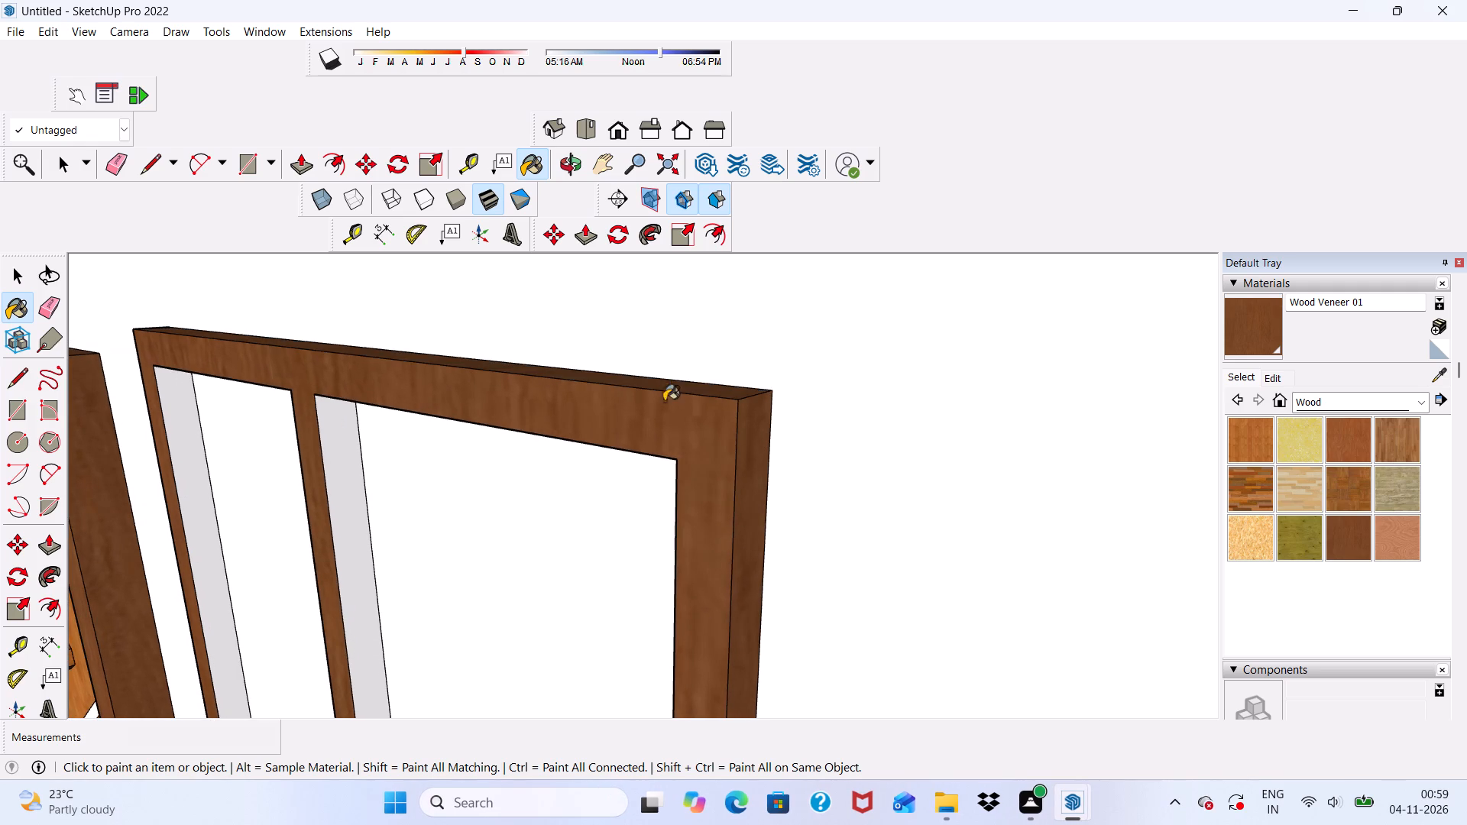
{"action": "left_click", "coordinate": [356, 519]}
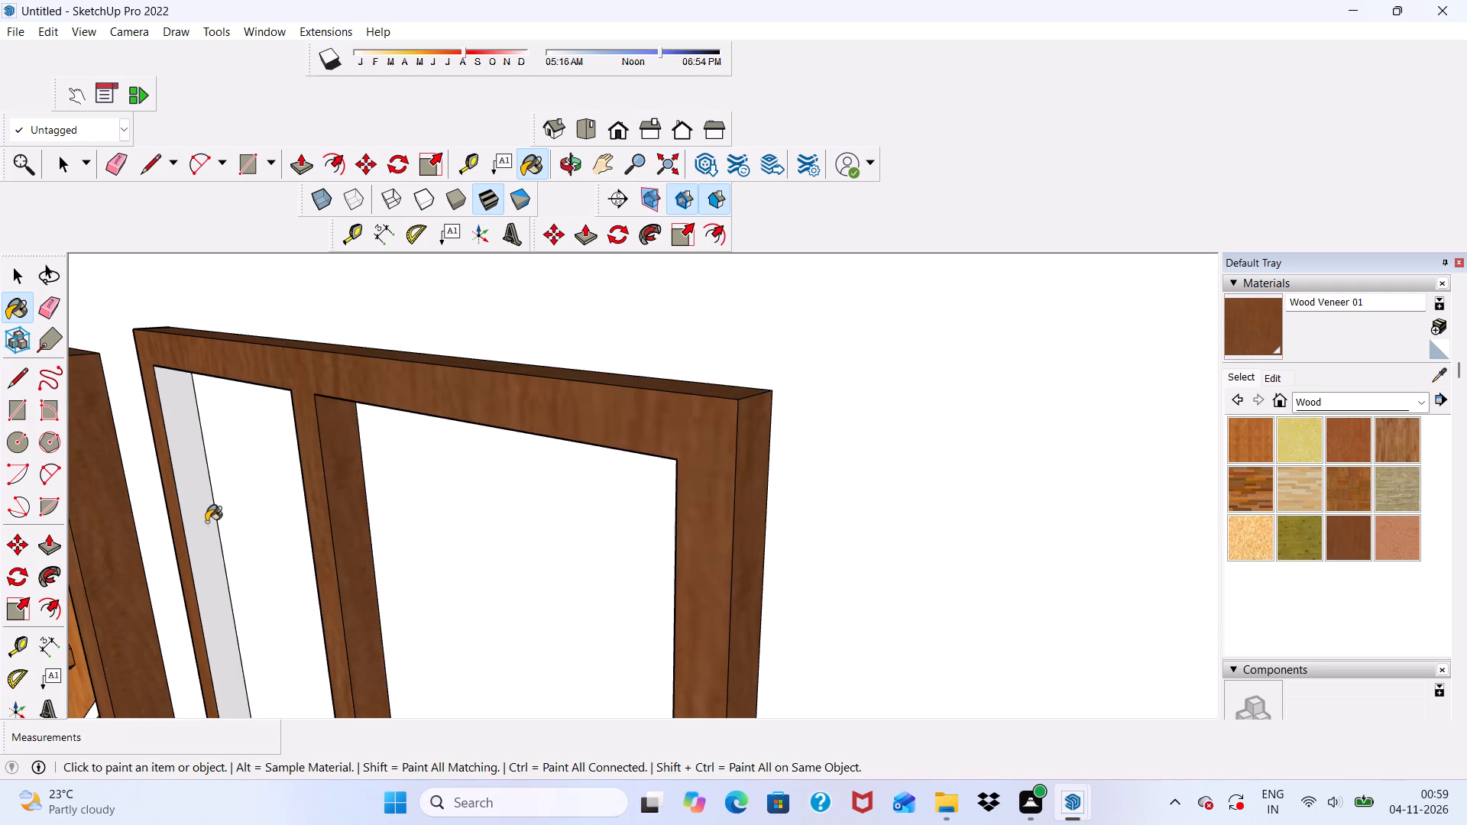
{"action": "left_click", "coordinate": [205, 526]}
Paint the frame's outer left side and both openings' inner top and right inner side faces Wood Veneer 01.
{"action": "middle_click_drag", "start_coordinate": [243, 553], "coordinate": [740, 512]}
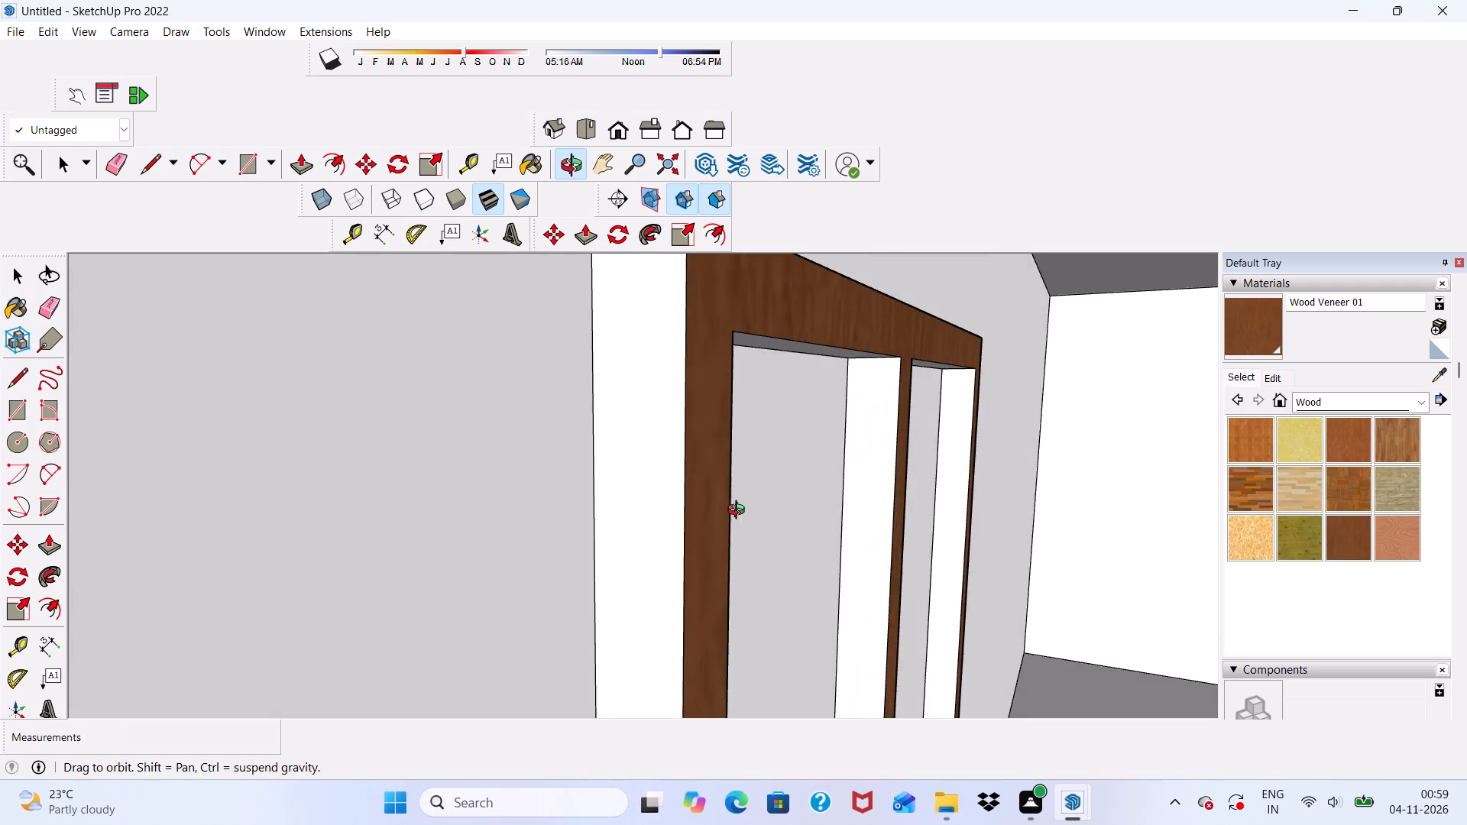
{"action": "middle_click_drag", "start_coordinate": [740, 512], "coordinate": [738, 516]}
{"action": "middle_click", "coordinate": [659, 561]}
{"action": "left_click", "coordinate": [650, 561]}
{"action": "scroll", "coordinate": [793, 423], "scroll_direction": "up", "scroll_amount": 3}
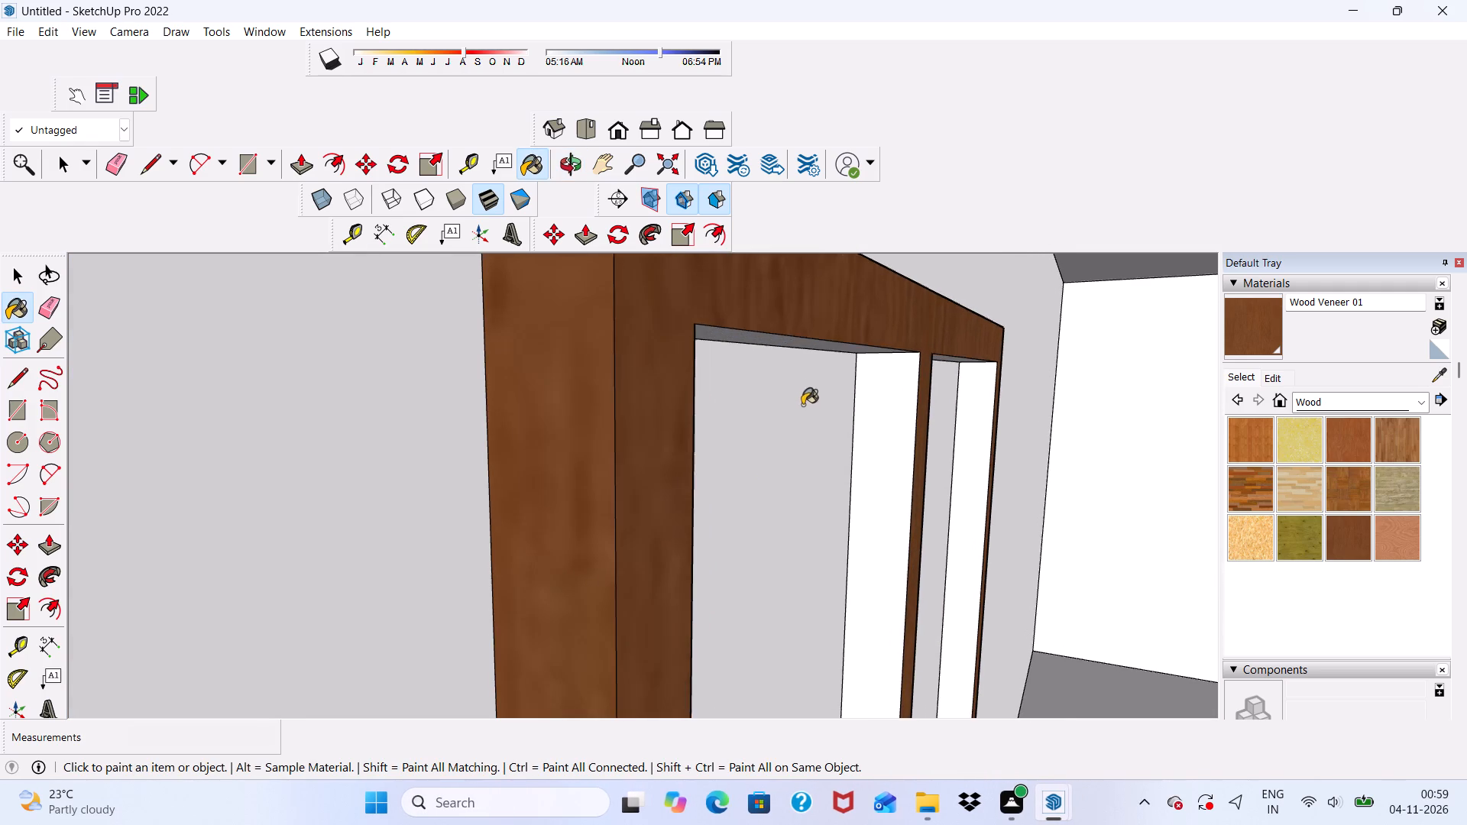
{"action": "middle_click_drag", "start_coordinate": [790, 328], "coordinate": [786, 317]}
{"action": "left_click", "coordinate": [792, 335]}
{"action": "left_click", "coordinate": [896, 456]}
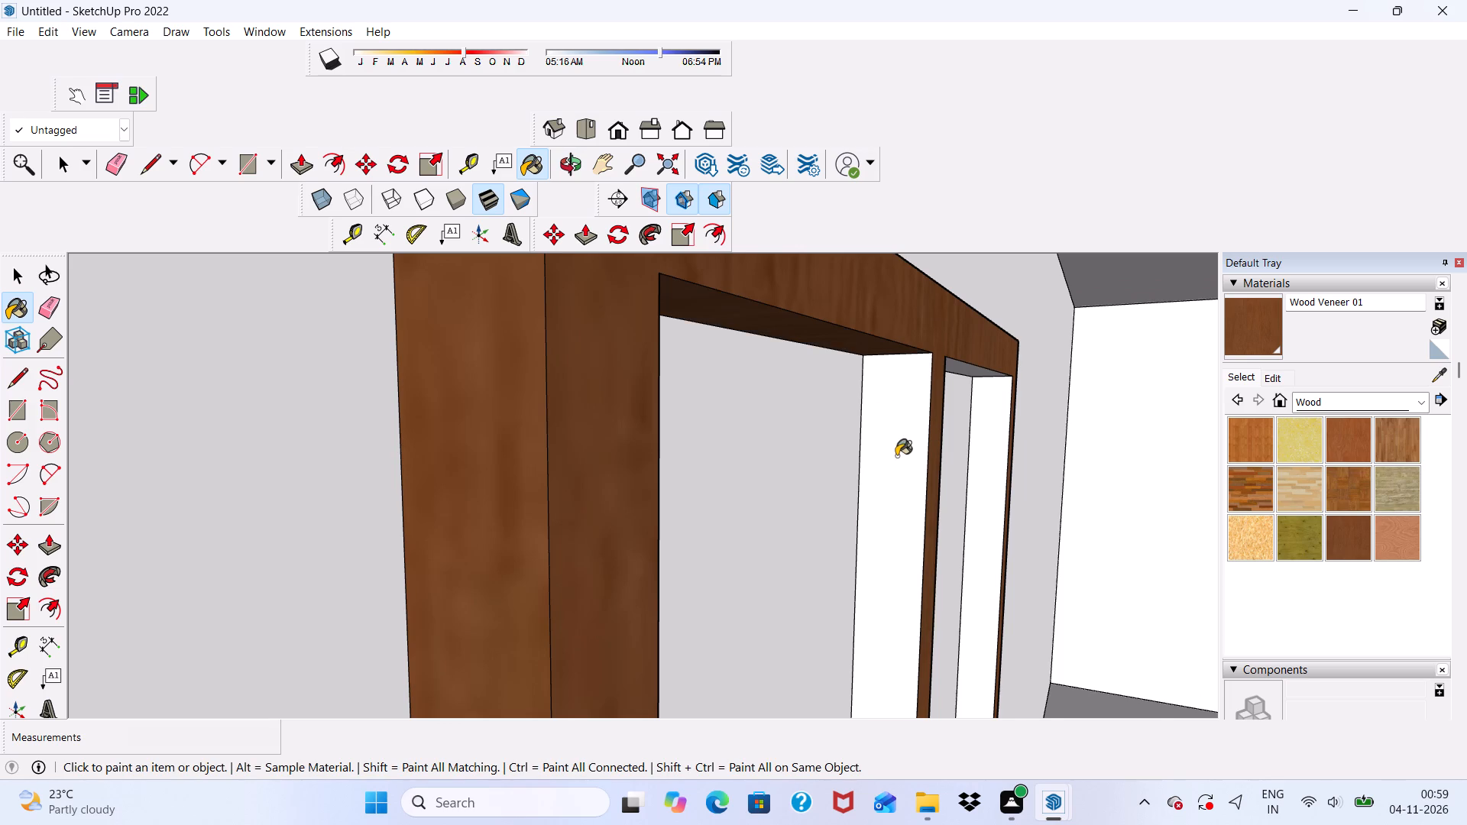
{"action": "scroll", "coordinate": [963, 383], "scroll_direction": "up", "scroll_amount": 4}
{"action": "left_click", "coordinate": [960, 365]}
{"action": "left_click", "coordinate": [1015, 426]}
Paint the bottom faces of both pane openings in the glass-balcony window frame Wood Veneer 01.
{"action": "scroll", "coordinate": [884, 380], "scroll_direction": "down", "scroll_amount": 7}
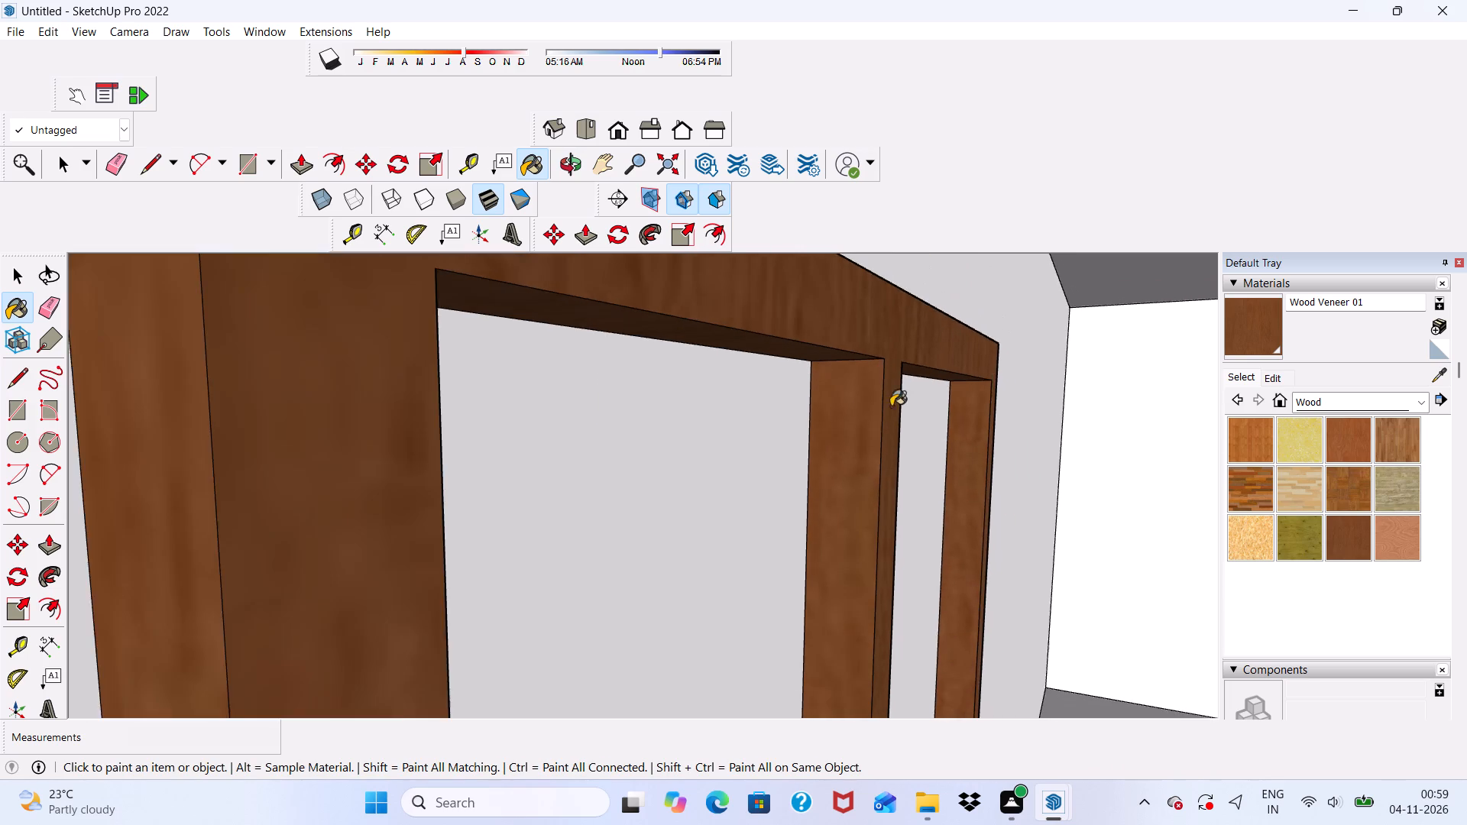
{"action": "scroll", "coordinate": [891, 406], "scroll_direction": "down", "scroll_amount": 6}
{"action": "middle_click_drag", "start_coordinate": [899, 429], "coordinate": [801, 528]}
{"action": "scroll", "coordinate": [772, 390], "scroll_direction": "down", "scroll_amount": 4}
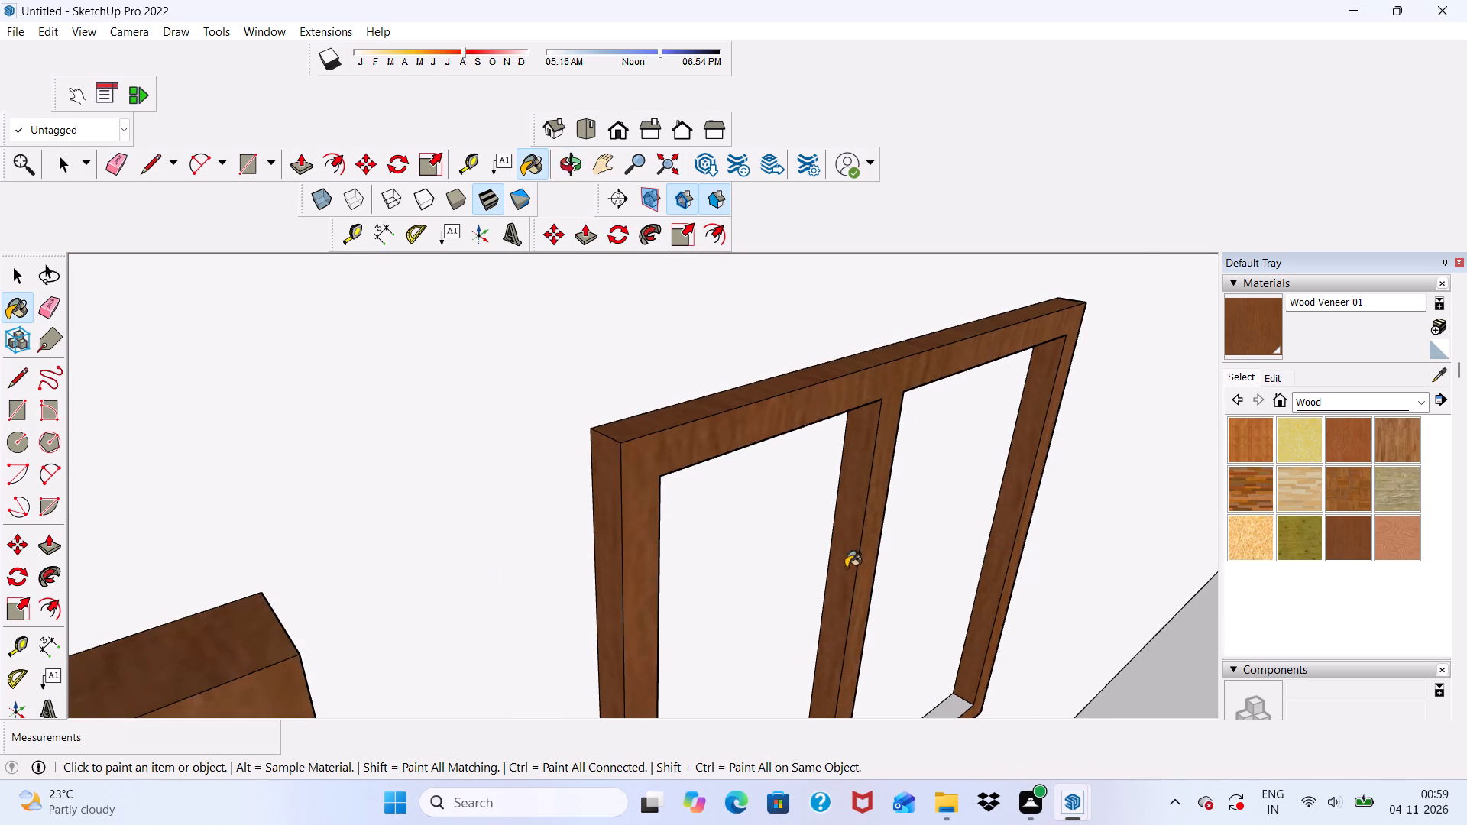
{"action": "scroll", "coordinate": [897, 483], "scroll_direction": "down", "scroll_amount": 4}
{"action": "left_click", "coordinate": [620, 111]}
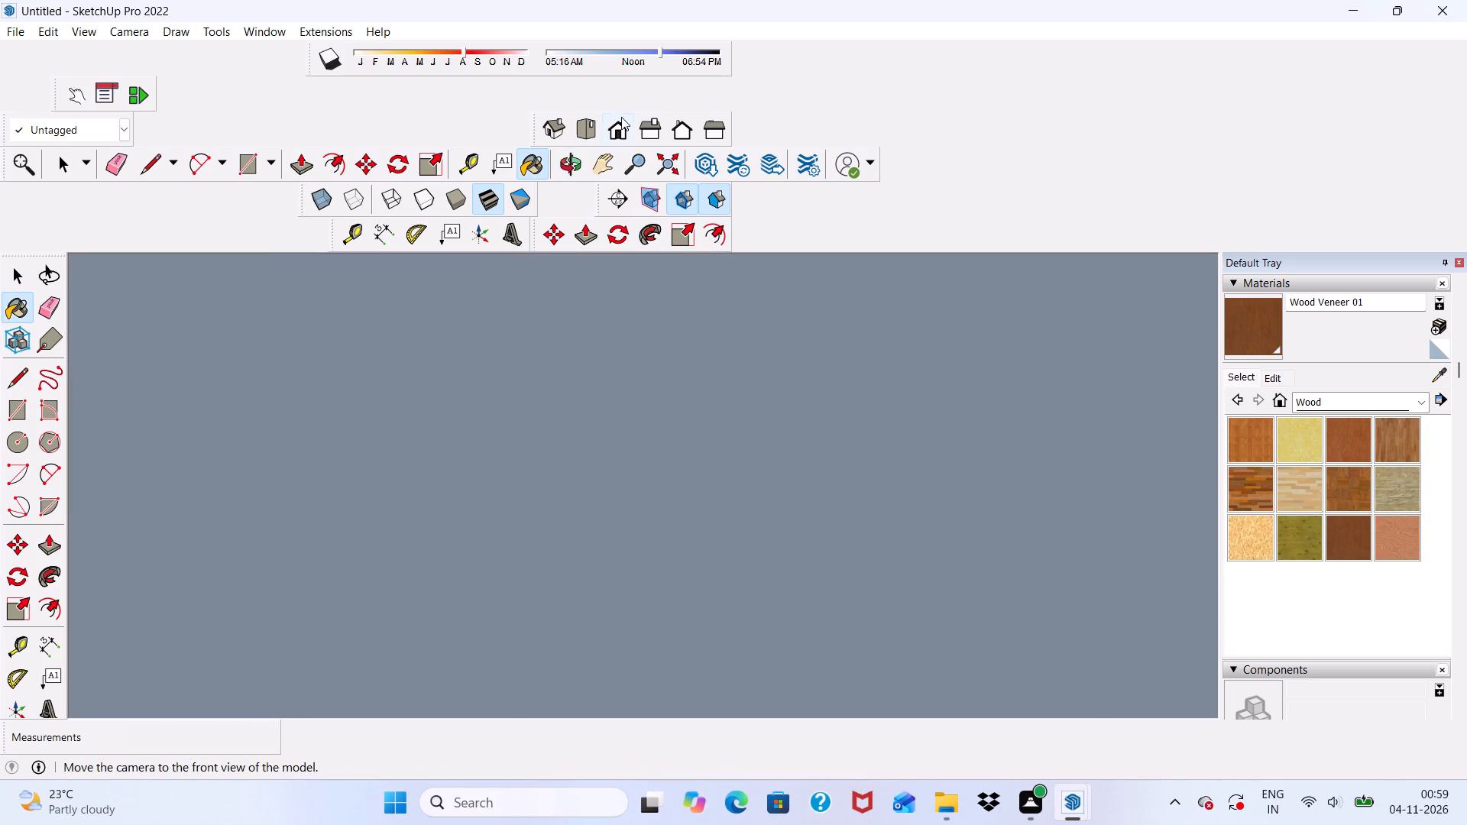
{"action": "left_click", "coordinate": [622, 119]}
{"action": "scroll", "coordinate": [661, 199], "scroll_direction": "down", "scroll_amount": 13}
{"action": "scroll", "coordinate": [589, 339], "scroll_direction": "up", "scroll_amount": 1}
{"action": "middle_click_drag", "start_coordinate": [579, 322], "coordinate": [572, 503]}
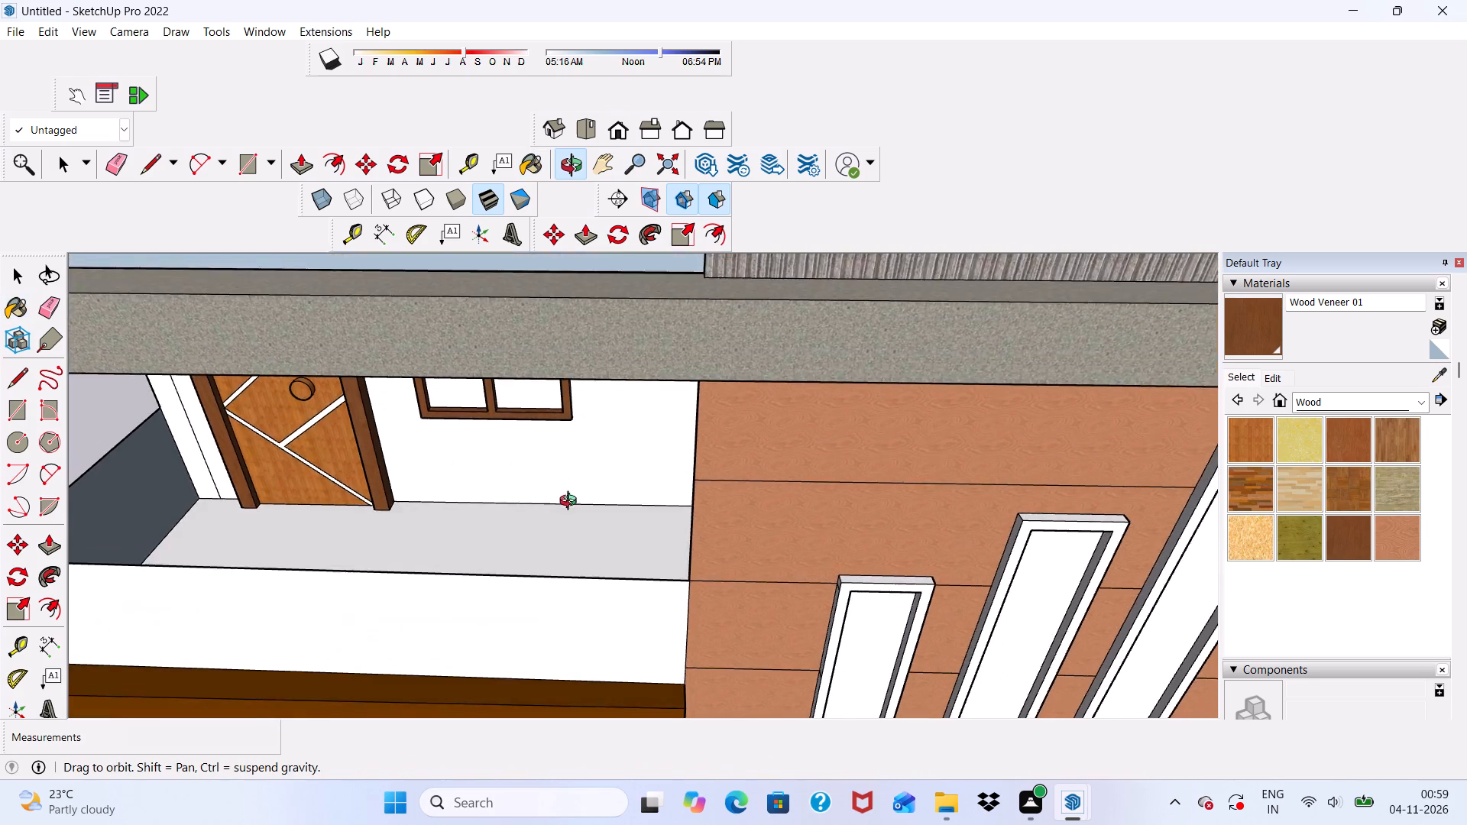
{"action": "middle_click_drag", "start_coordinate": [572, 503], "coordinate": [572, 490]}
{"action": "scroll", "coordinate": [578, 461], "scroll_direction": "down", "scroll_amount": 10}
{"action": "scroll", "coordinate": [572, 363], "scroll_direction": "up", "scroll_amount": 15}
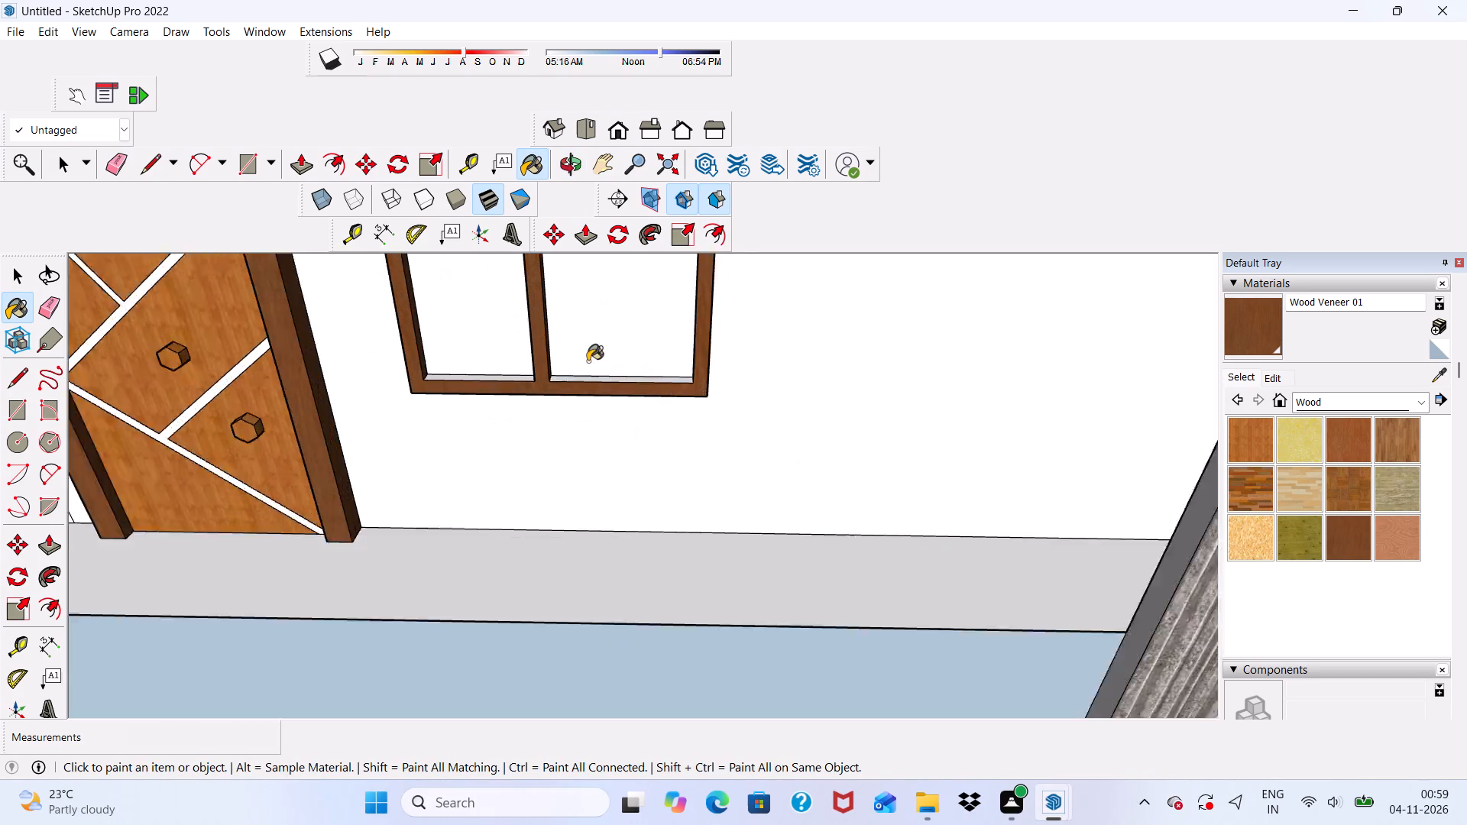
{"action": "scroll", "coordinate": [588, 361], "scroll_direction": "up", "scroll_amount": 6}
{"action": "left_click", "coordinate": [585, 388]}
{"action": "scroll", "coordinate": [527, 383], "scroll_direction": "up", "scroll_amount": 2}
{"action": "left_click", "coordinate": [442, 383]}
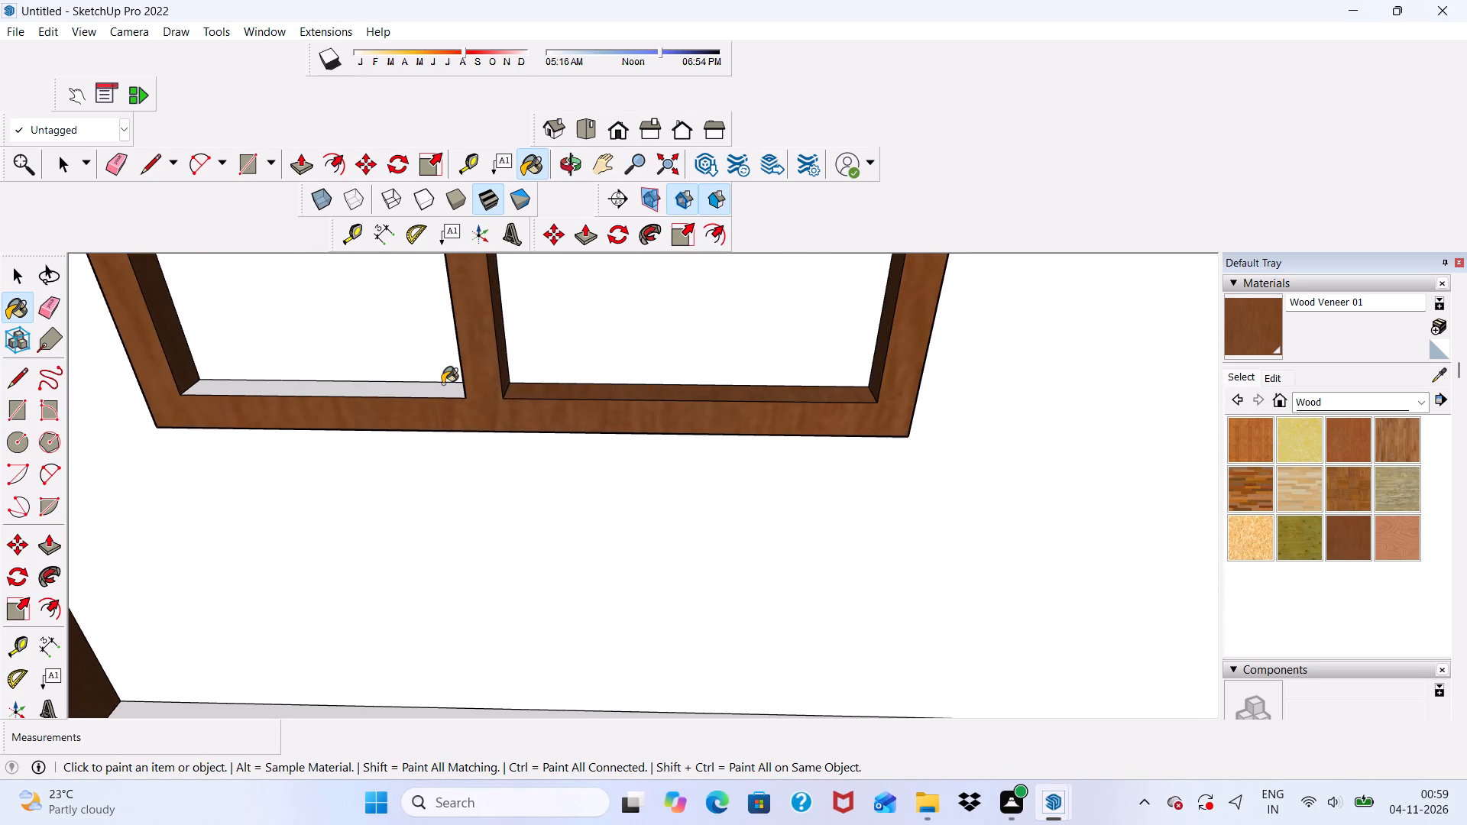
Paint the front face of the two-pane window frame behind the upper slatted balcony Wood Veneer 01.
{"action": "scroll", "coordinate": [448, 392], "scroll_direction": "down", "scroll_amount": 5}
{"action": "scroll", "coordinate": [584, 448], "scroll_direction": "down", "scroll_amount": 4}
{"action": "scroll", "coordinate": [630, 529], "scroll_direction": "down", "scroll_amount": 14}
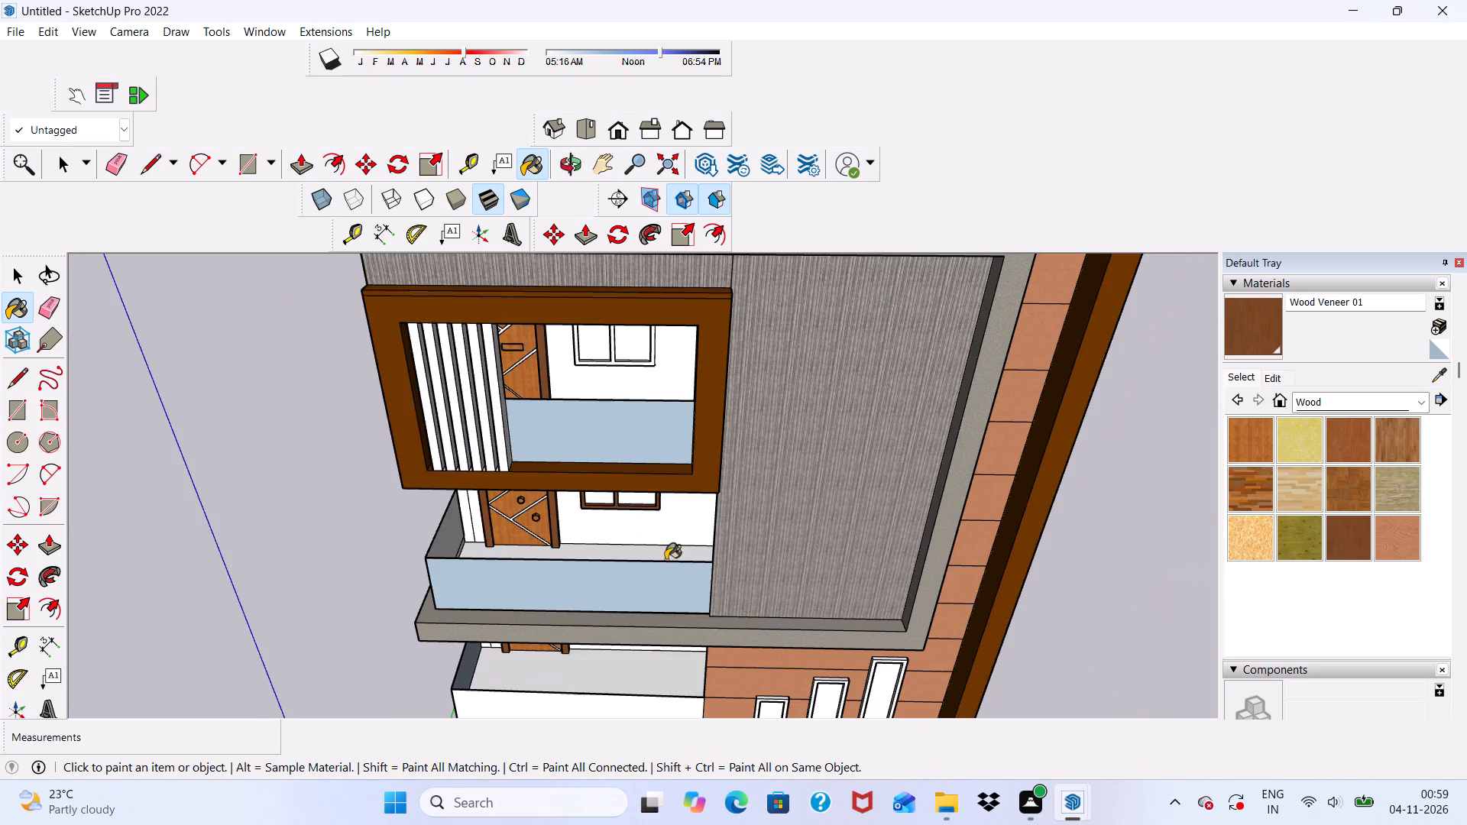
{"action": "middle_click_drag", "start_coordinate": [593, 409], "coordinate": [601, 287]}
{"action": "scroll", "coordinate": [603, 283], "scroll_direction": "up", "scroll_amount": 14}
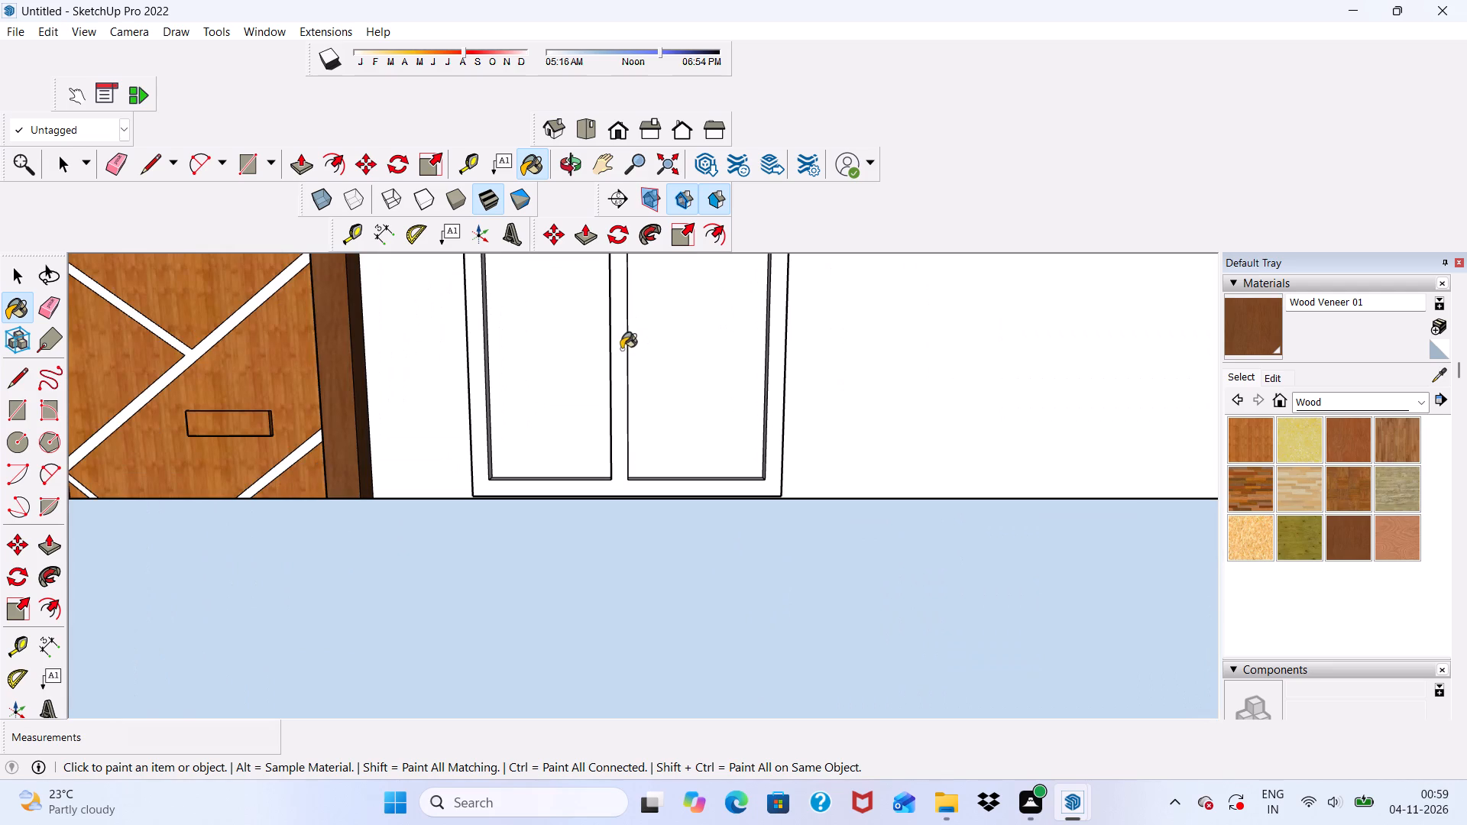
{"action": "left_click", "coordinate": [622, 349]}
Paint the left inner side and bottom faces of this window's left pane opening Wood Veneer 01.
{"action": "scroll", "coordinate": [666, 382], "scroll_direction": "down", "scroll_amount": 1}
{"action": "middle_click_drag", "start_coordinate": [666, 382], "coordinate": [567, 493]}
{"action": "scroll", "coordinate": [567, 493], "scroll_direction": "up", "scroll_amount": 5}
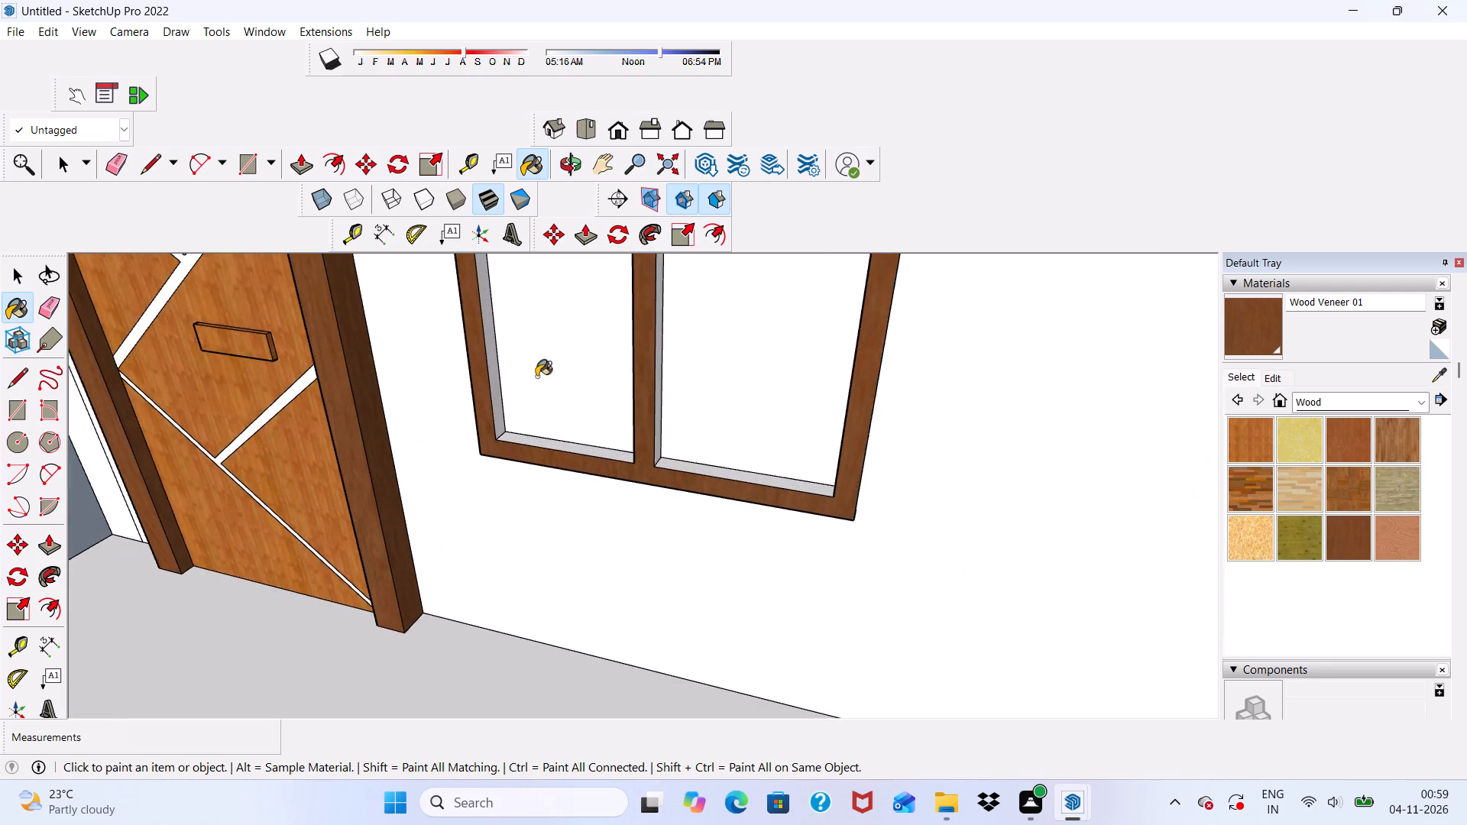
{"action": "scroll", "coordinate": [536, 377], "scroll_direction": "up", "scroll_amount": 7}
{"action": "left_click", "coordinate": [462, 390]}
{"action": "scroll", "coordinate": [520, 468], "scroll_direction": "up", "scroll_amount": 2}
{"action": "left_click", "coordinate": [523, 493]}
{"action": "scroll", "coordinate": [532, 497], "scroll_direction": "down", "scroll_amount": 2}
{"action": "middle_click_drag", "start_coordinate": [539, 502], "coordinate": [559, 502]}
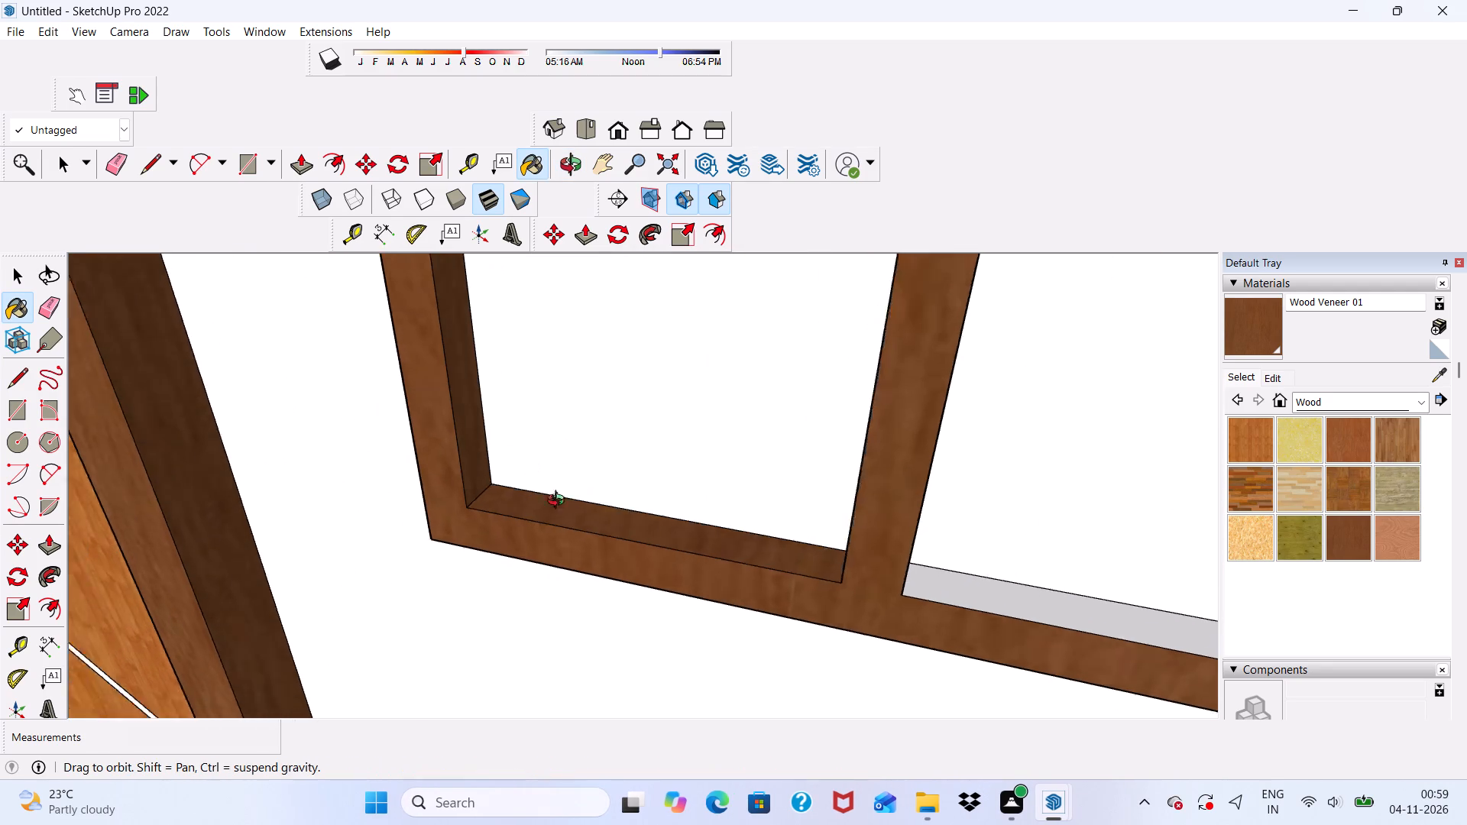
Paint the window's outer left side, left opening's right inner side, and right opening's bottom and right inner side Wood Veneer 01.
{"action": "middle_click_drag", "start_coordinate": [559, 502], "coordinate": [811, 438]}
{"action": "left_click", "coordinate": [817, 425]}
{"action": "left_click", "coordinate": [416, 490]}
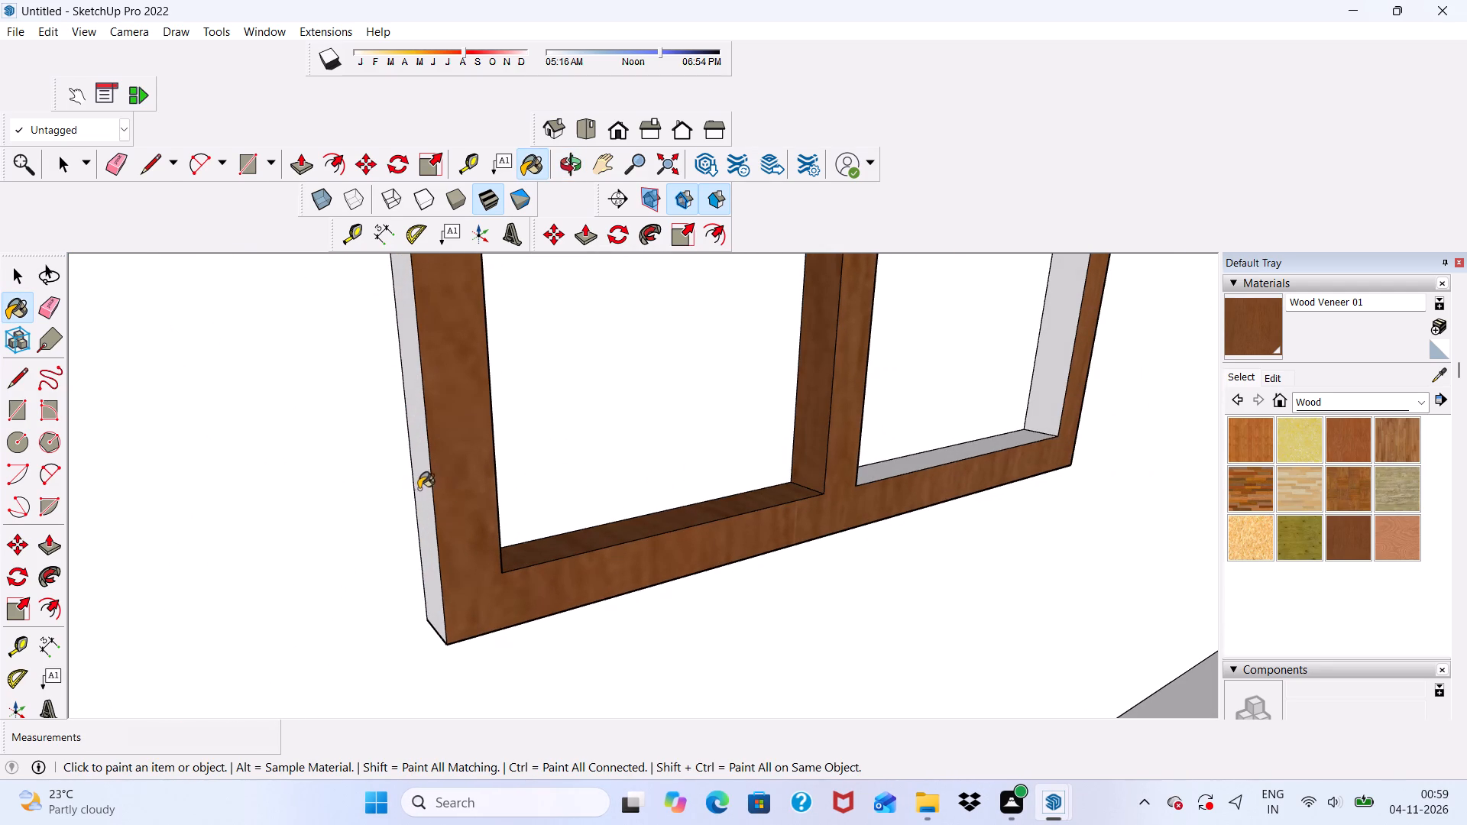
{"action": "scroll", "coordinate": [782, 477], "scroll_direction": "up", "scroll_amount": 8}
{"action": "left_click", "coordinate": [903, 476]}
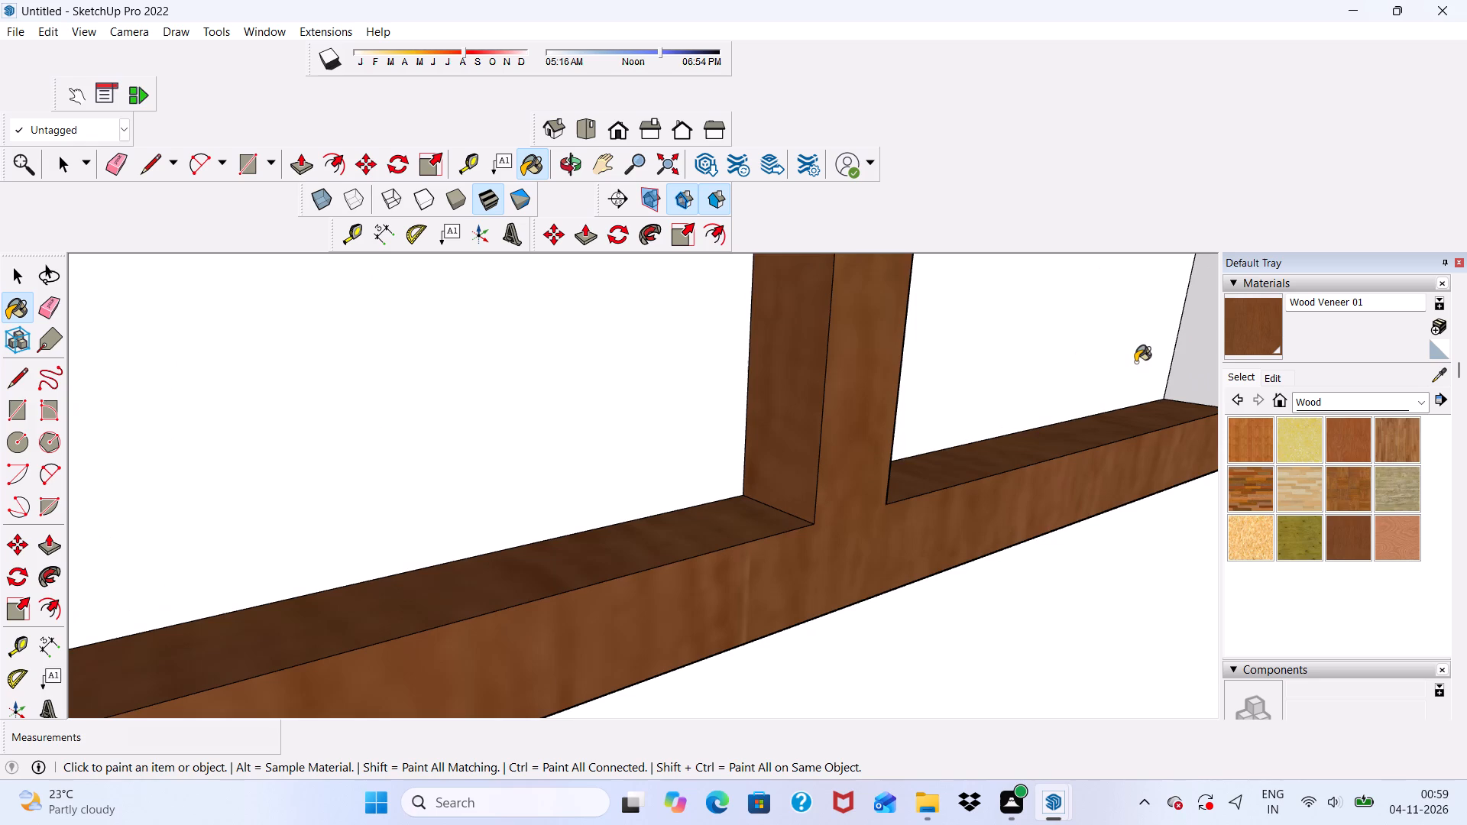
{"action": "left_click", "coordinate": [1183, 367]}
Paint the right pane opening's left inner side and the window frame's underside Wood Veneer 01.
{"action": "scroll", "coordinate": [1175, 367], "scroll_direction": "down", "scroll_amount": 4}
{"action": "middle_click_drag", "start_coordinate": [1172, 377], "coordinate": [798, 384]}
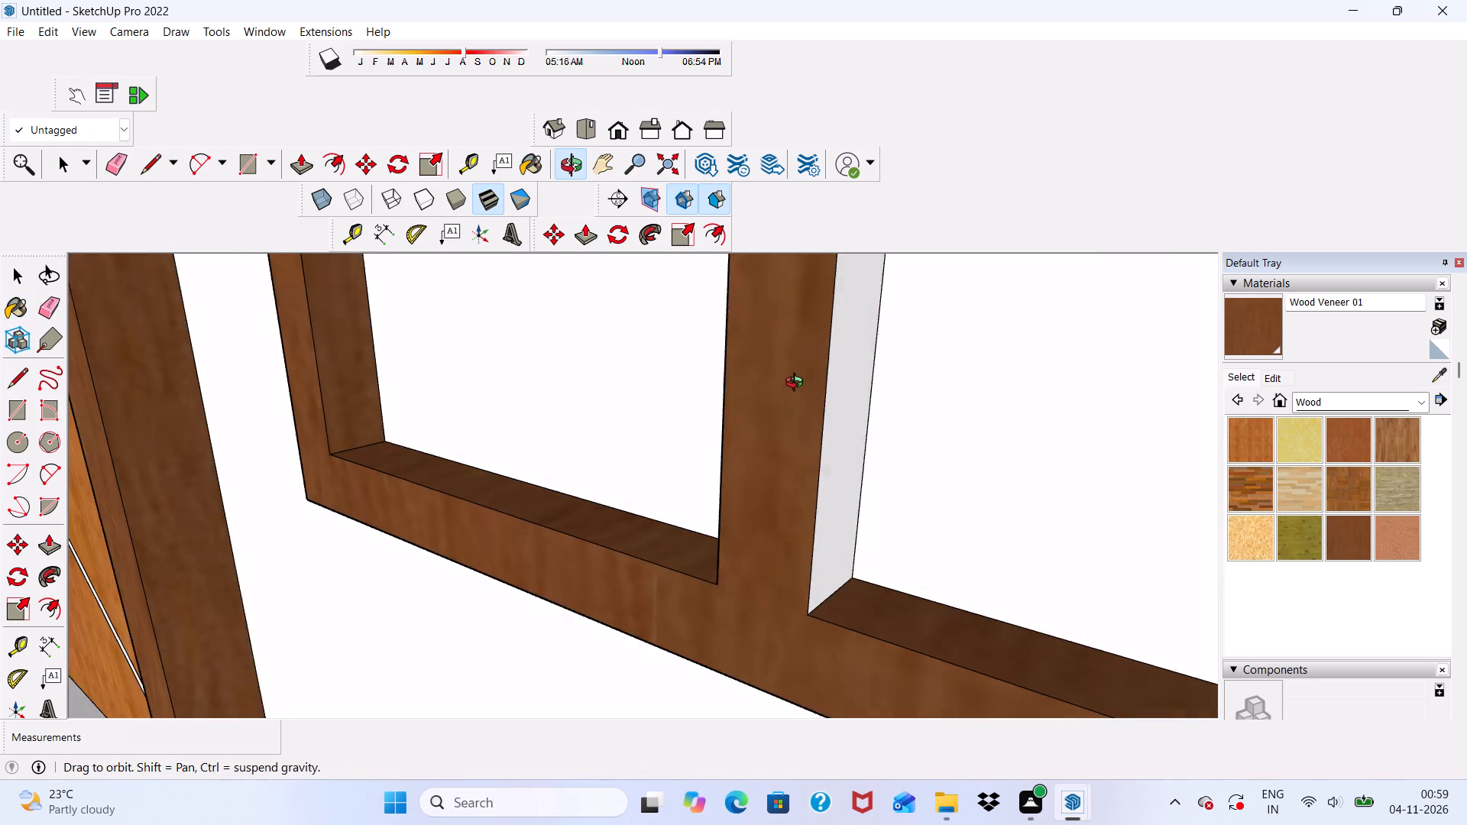
{"action": "middle_click_drag", "start_coordinate": [798, 384], "coordinate": [785, 380]}
{"action": "scroll", "coordinate": [785, 380], "scroll_direction": "down", "scroll_amount": 1}
{"action": "left_click", "coordinate": [827, 410]}
{"action": "scroll", "coordinate": [823, 413], "scroll_direction": "down", "scroll_amount": 10}
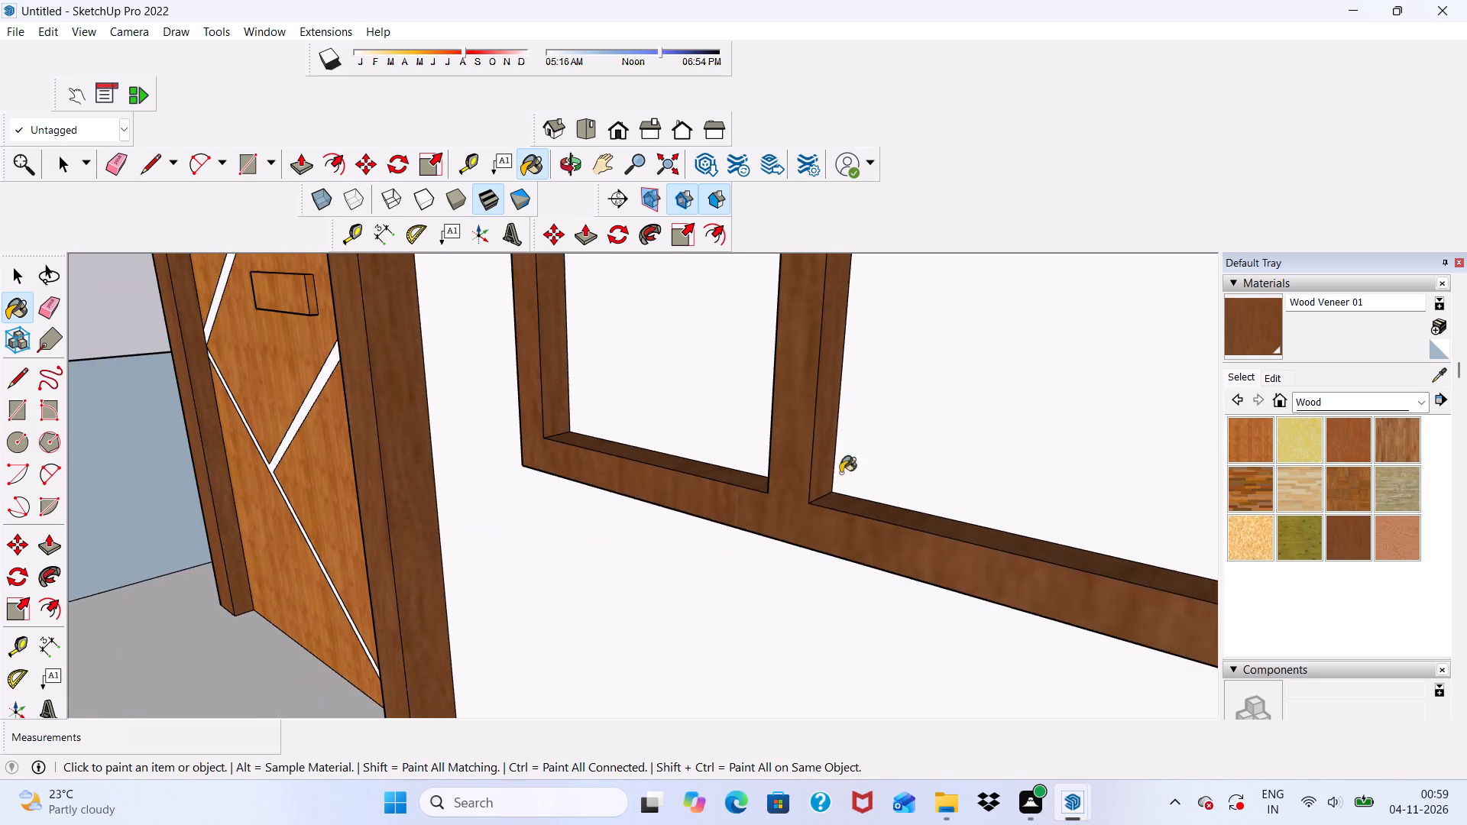
{"action": "middle_click_drag", "start_coordinate": [808, 519], "coordinate": [906, 346]}
{"action": "scroll", "coordinate": [880, 350], "scroll_direction": "up", "scroll_amount": 4}
{"action": "left_click", "coordinate": [876, 350]}
{"action": "scroll", "coordinate": [795, 374], "scroll_direction": "down", "scroll_amount": 3}
{"action": "middle_click_drag", "start_coordinate": [695, 396], "coordinate": [857, 506]}
{"action": "scroll", "coordinate": [847, 500], "scroll_direction": "down", "scroll_amount": 6}
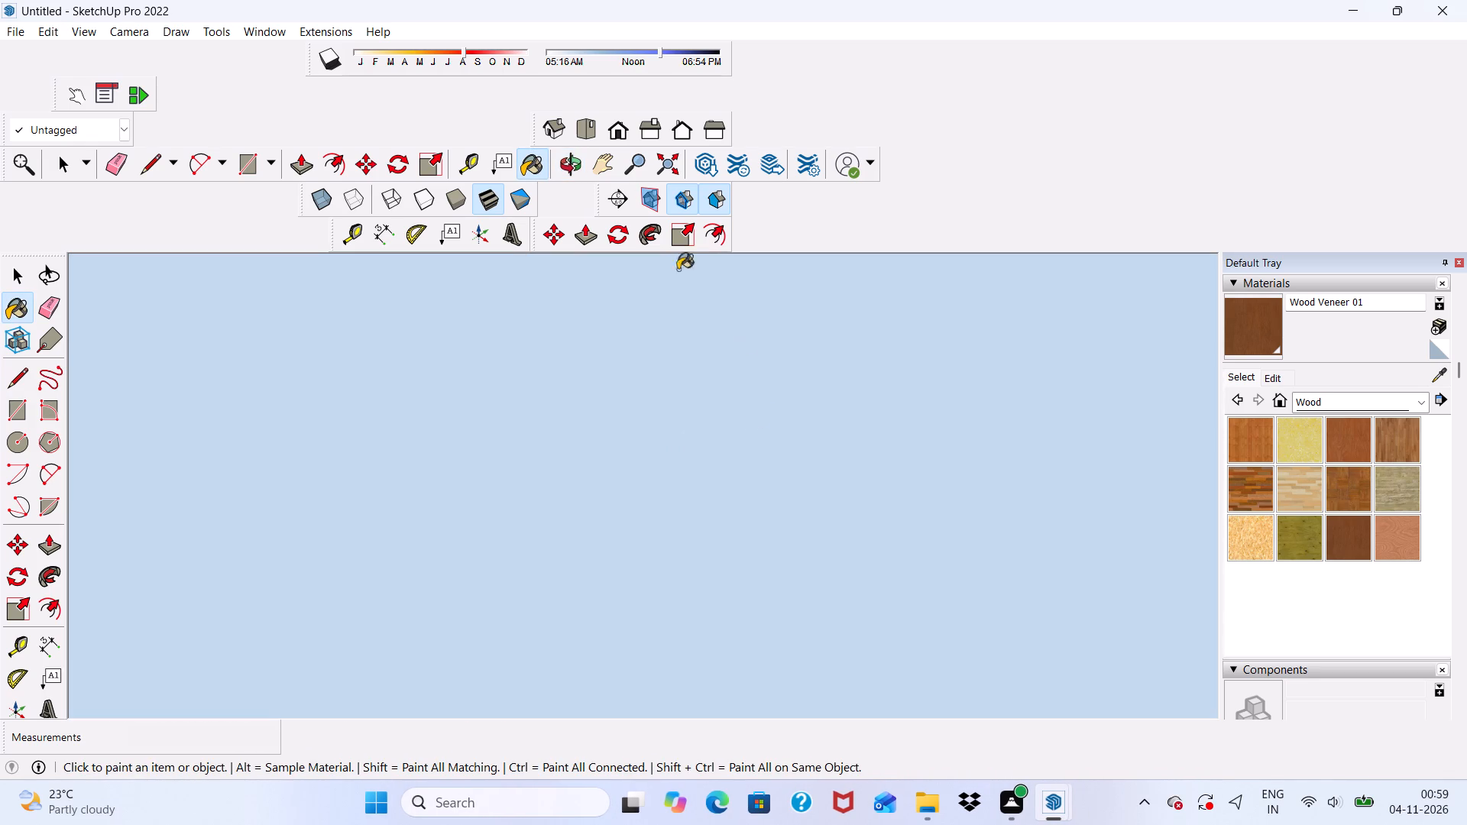
Switch to the front view and examine the painted window behind the upper slatted balcony and the whole facade.
{"action": "left_click", "coordinate": [617, 127]}
{"action": "scroll", "coordinate": [645, 327], "scroll_direction": "down", "scroll_amount": 4}
{"action": "scroll", "coordinate": [656, 420], "scroll_direction": "down", "scroll_amount": 10}
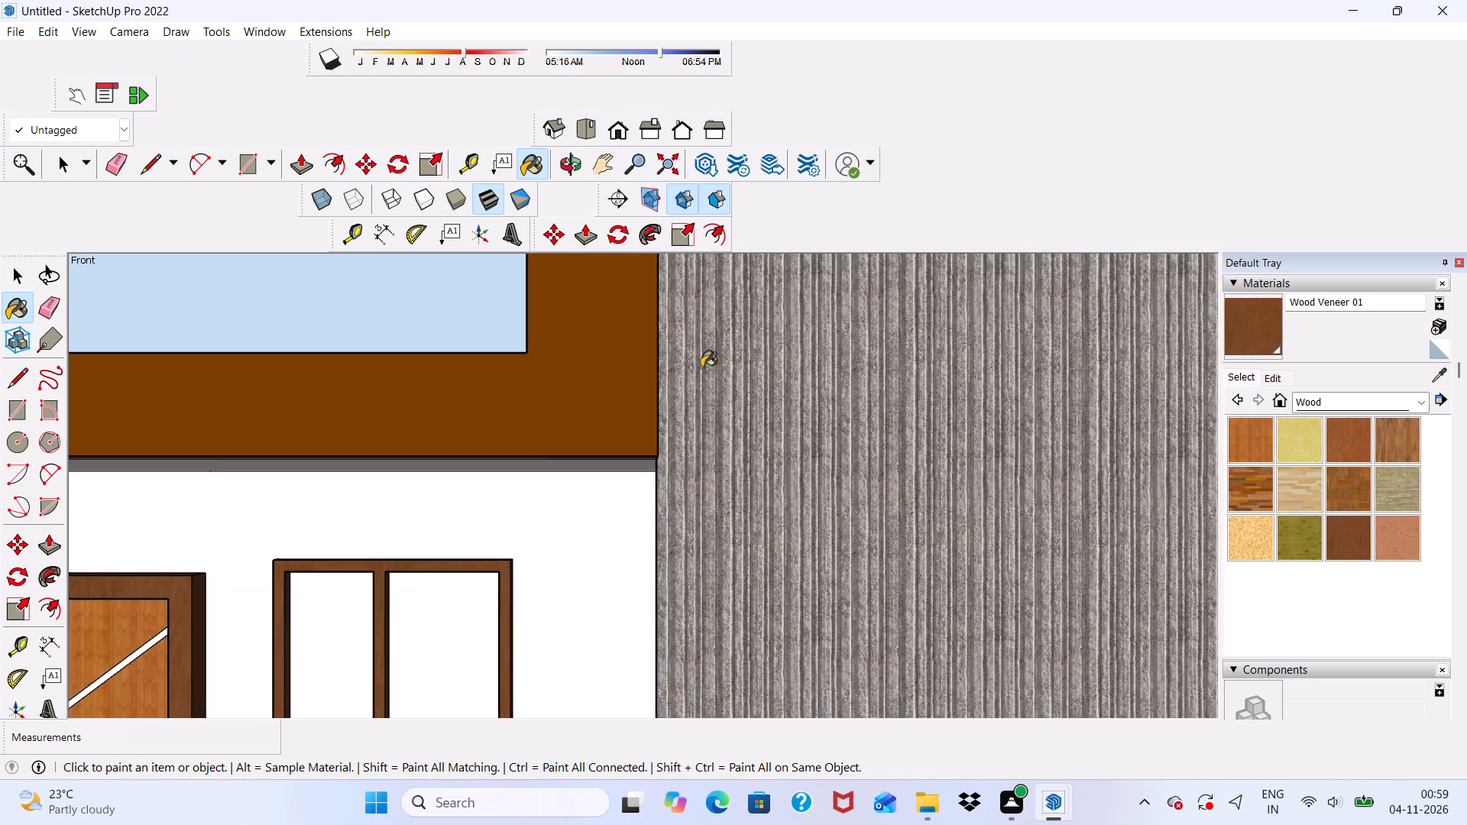
{"action": "scroll", "coordinate": [701, 367], "scroll_direction": "down", "scroll_amount": 14}
{"action": "scroll", "coordinate": [589, 361], "scroll_direction": "down", "scroll_amount": 9}
{"action": "scroll", "coordinate": [648, 434], "scroll_direction": "up", "scroll_amount": 5}
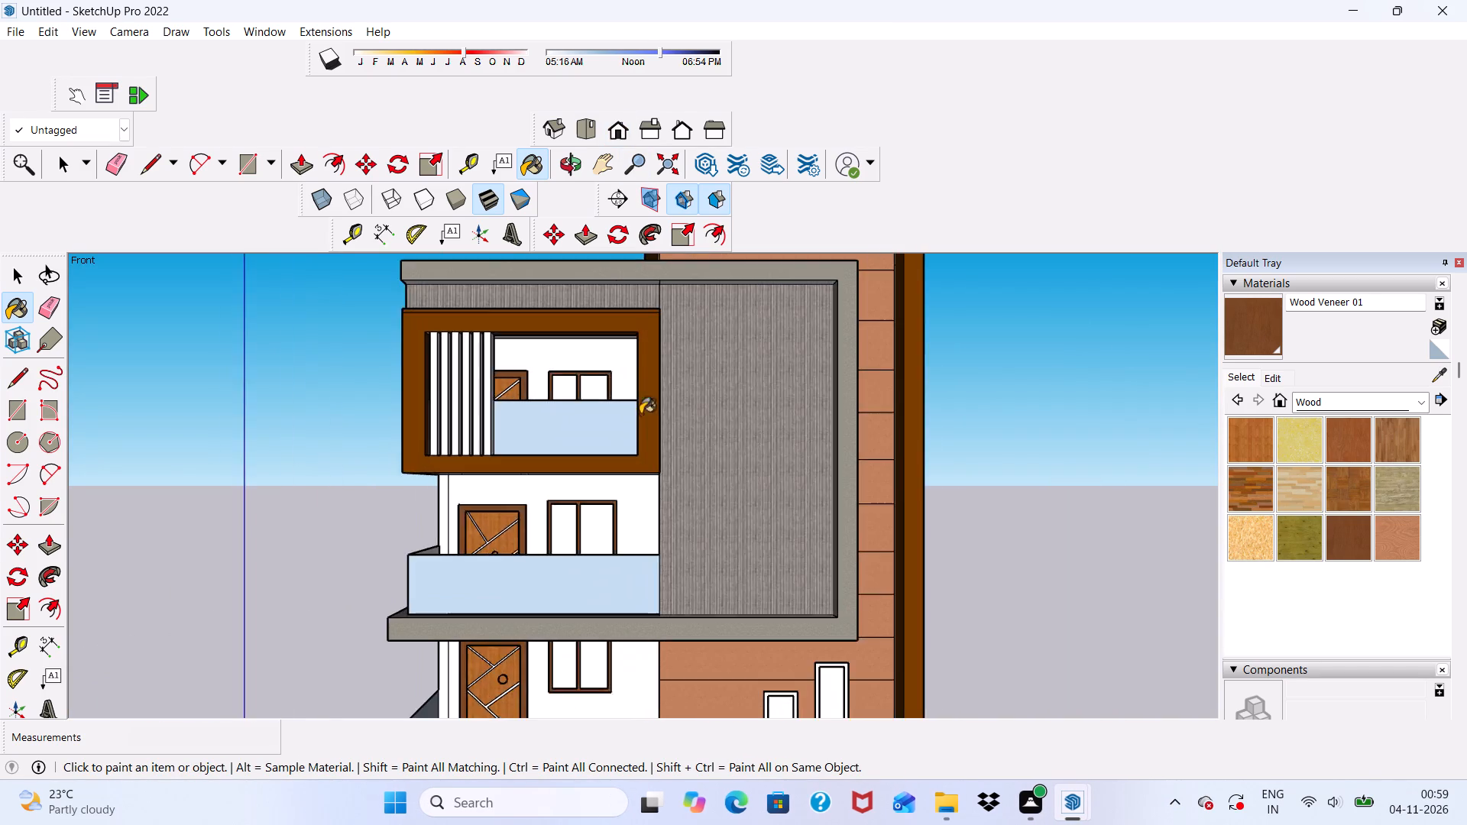
{"action": "scroll", "coordinate": [640, 414], "scroll_direction": "up", "scroll_amount": 20}
{"action": "middle_click_drag", "start_coordinate": [597, 367], "coordinate": [552, 427]}
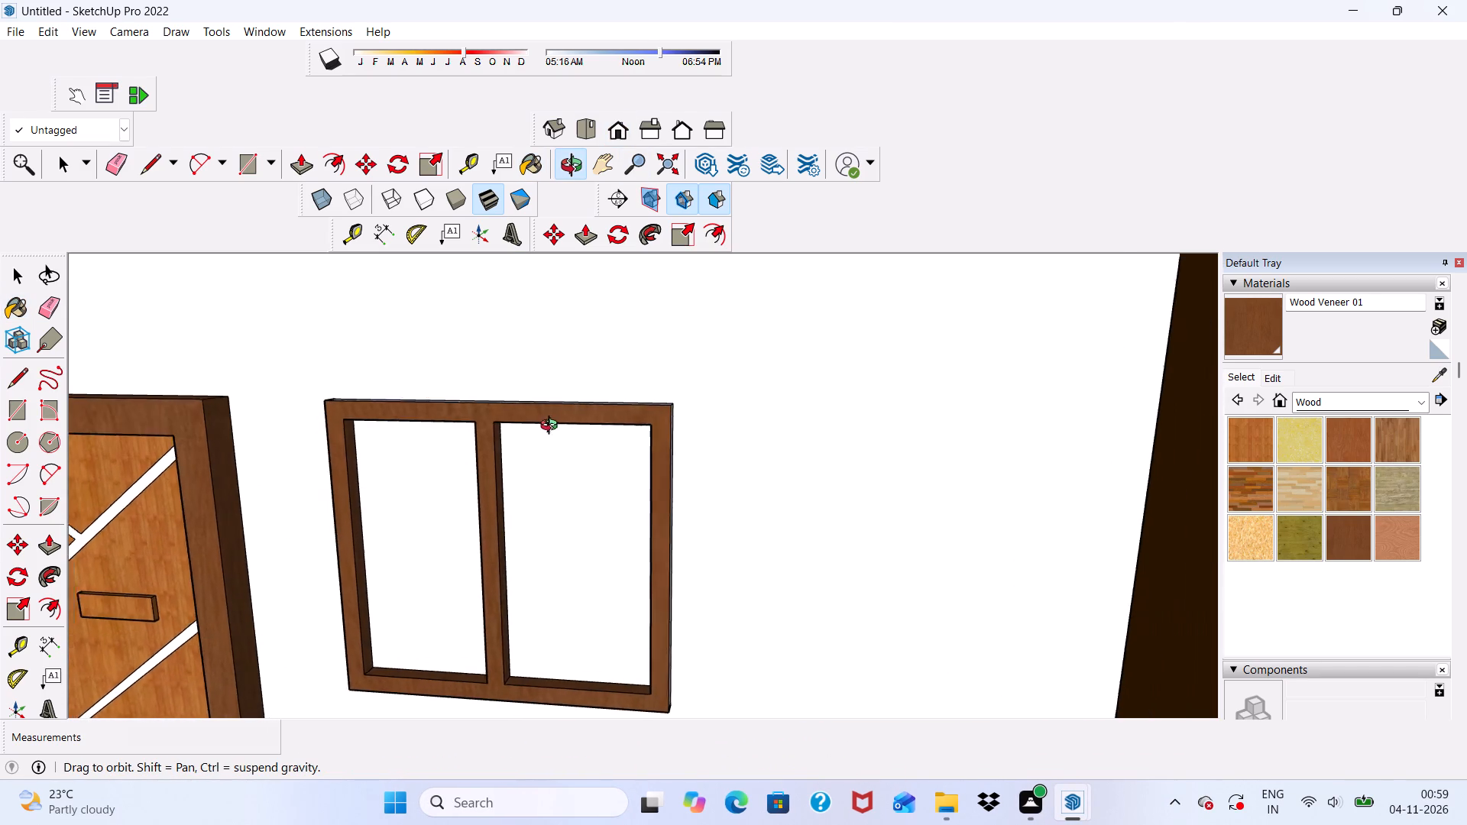
{"action": "middle_click_drag", "start_coordinate": [552, 427], "coordinate": [598, 435]}
{"action": "scroll", "coordinate": [726, 359], "scroll_direction": "down", "scroll_amount": 7}
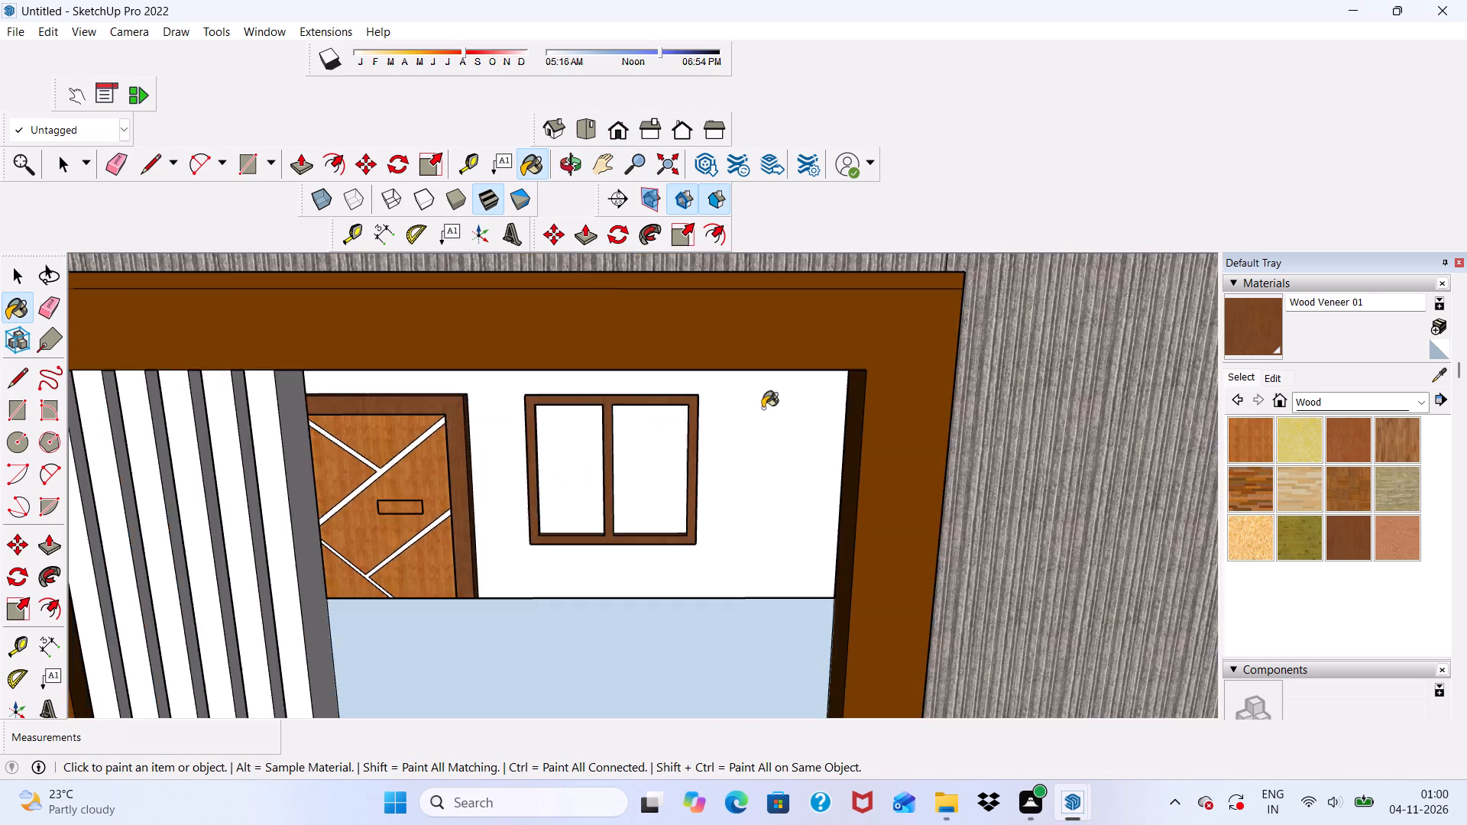
{"action": "scroll", "coordinate": [763, 408], "scroll_direction": "down", "scroll_amount": 12}
{"action": "middle_click_drag", "start_coordinate": [750, 505], "coordinate": [745, 406]}
{"action": "scroll", "coordinate": [751, 417], "scroll_direction": "up", "scroll_amount": 1}
{"action": "scroll", "coordinate": [753, 419], "scroll_direction": "down", "scroll_amount": 5}
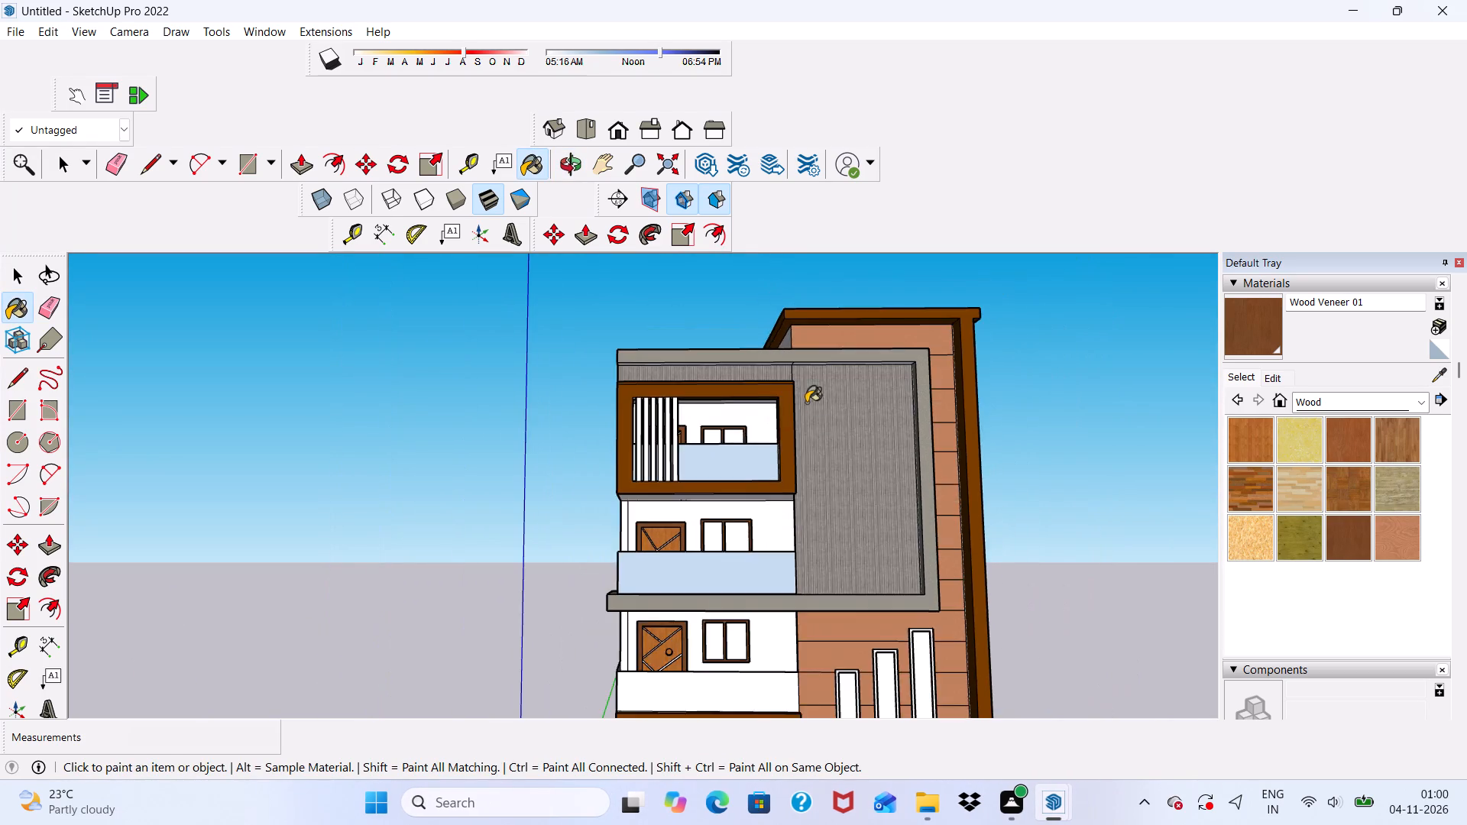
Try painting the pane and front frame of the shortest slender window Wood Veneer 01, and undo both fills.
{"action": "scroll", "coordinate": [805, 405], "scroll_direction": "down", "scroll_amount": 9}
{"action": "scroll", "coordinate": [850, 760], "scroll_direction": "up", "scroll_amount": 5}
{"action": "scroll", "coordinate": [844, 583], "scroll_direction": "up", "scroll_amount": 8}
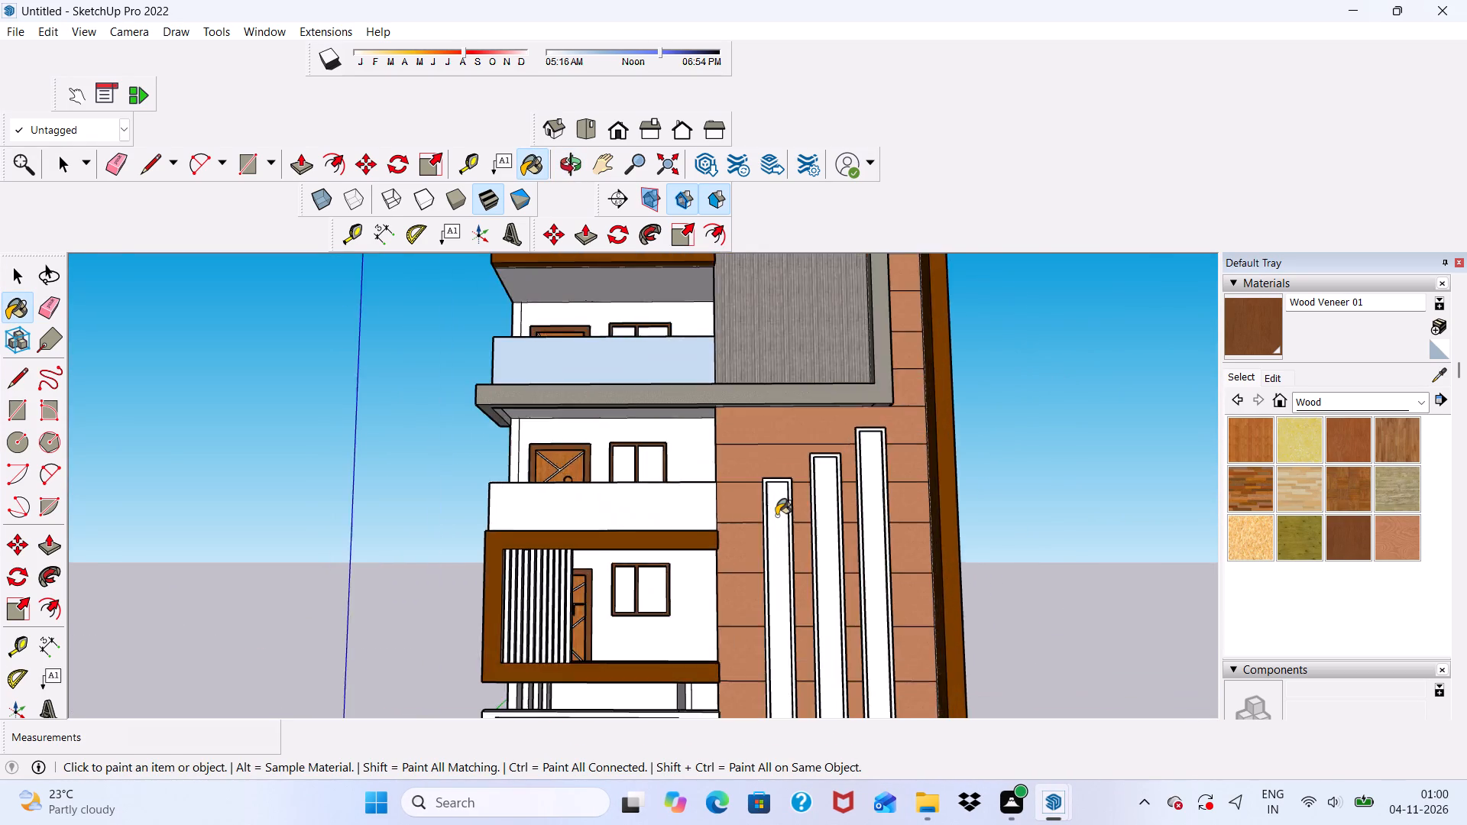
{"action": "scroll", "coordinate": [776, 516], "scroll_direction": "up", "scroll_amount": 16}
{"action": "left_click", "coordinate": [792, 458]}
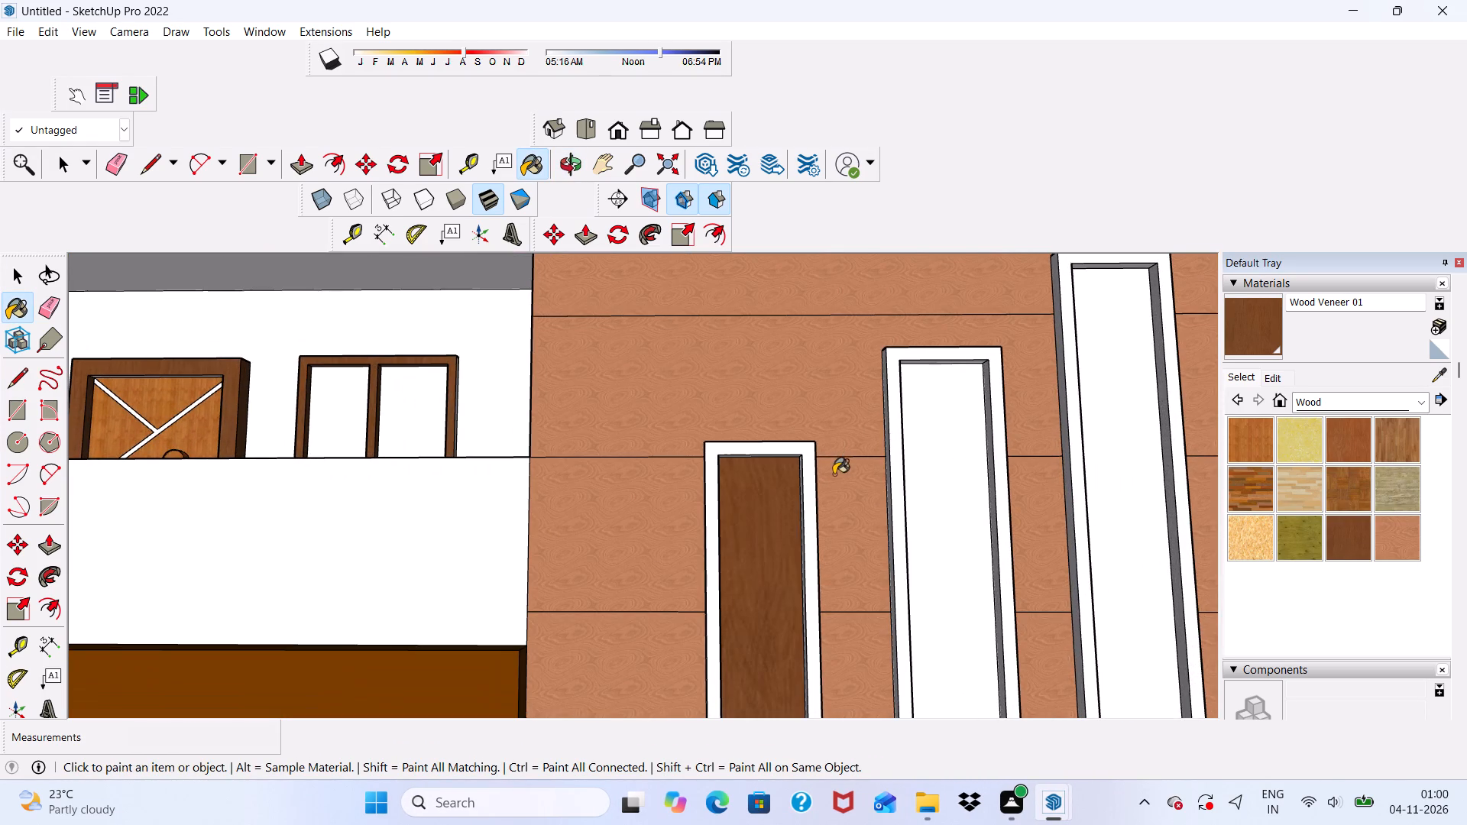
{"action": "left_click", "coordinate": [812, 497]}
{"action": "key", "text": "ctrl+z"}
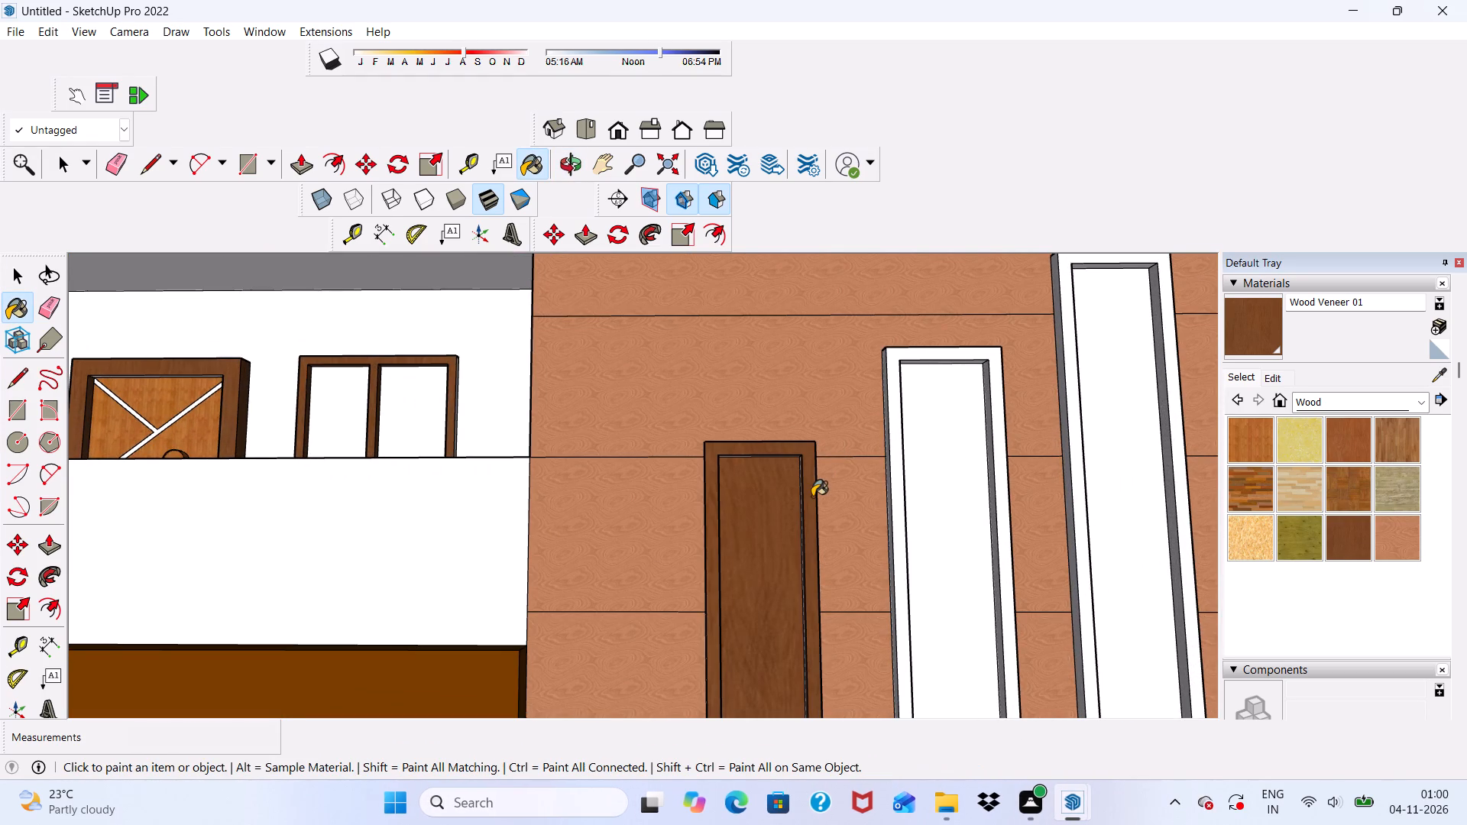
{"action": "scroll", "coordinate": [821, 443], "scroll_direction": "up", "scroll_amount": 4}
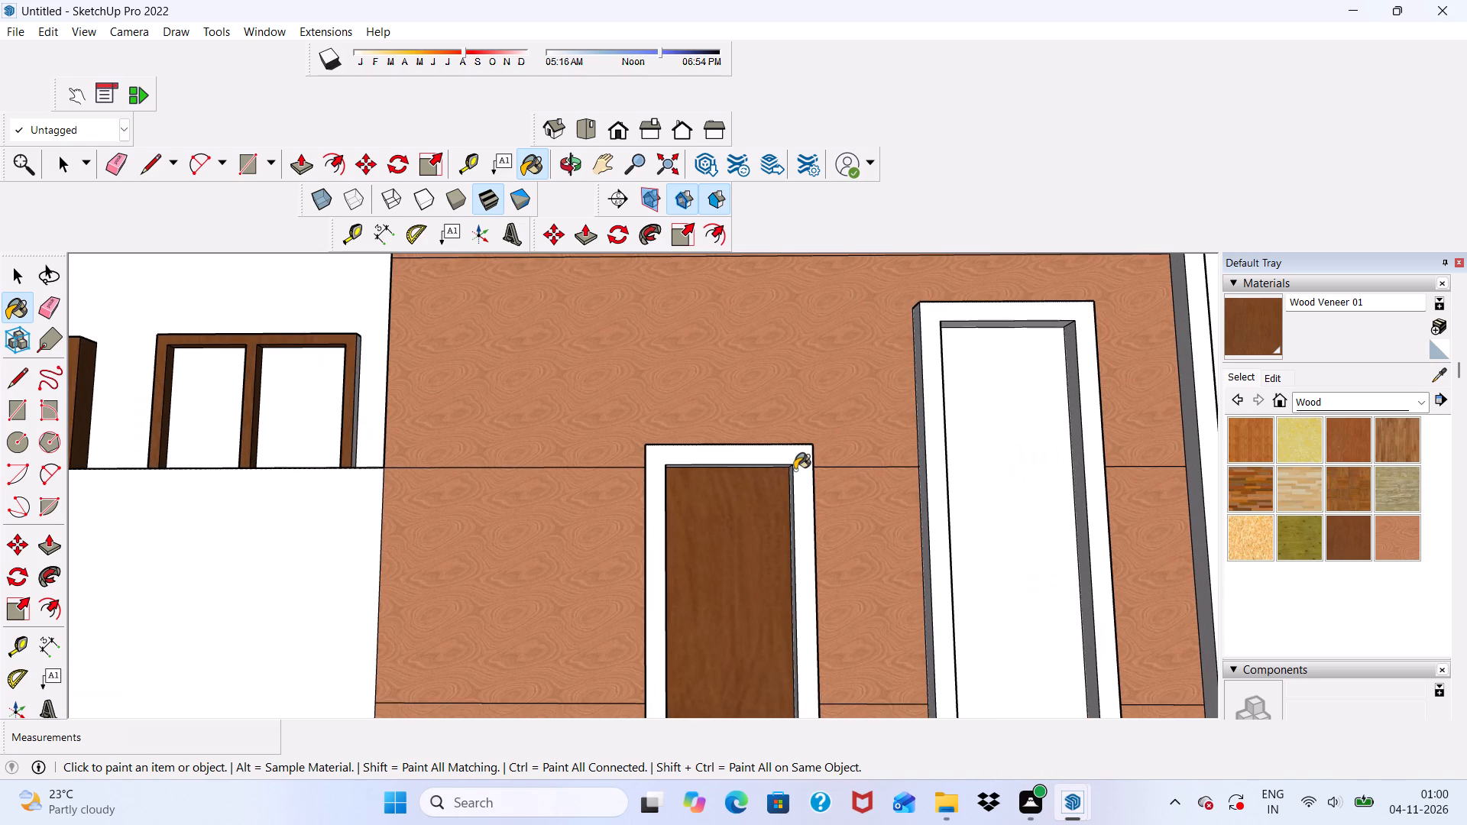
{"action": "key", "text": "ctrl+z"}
Paint the shortest slender window frame's front face, left inner side, upper outer right side and top Wood Veneer 01.
{"action": "scroll", "coordinate": [772, 456], "scroll_direction": "up", "scroll_amount": 4}
{"action": "left_click", "coordinate": [782, 451]}
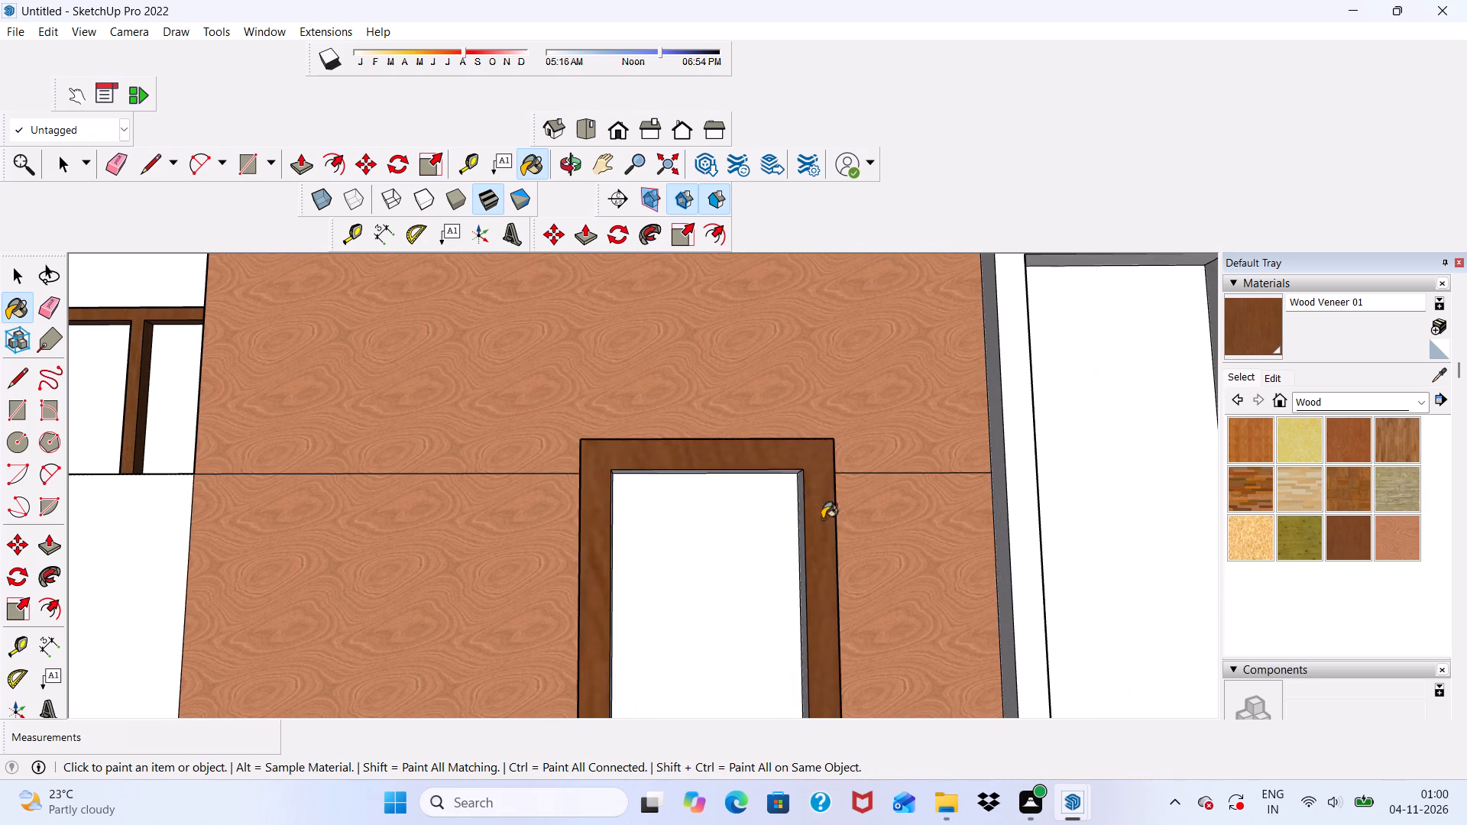
{"action": "middle_click_drag", "start_coordinate": [822, 519], "coordinate": [610, 577]}
{"action": "scroll", "coordinate": [610, 573], "scroll_direction": "up", "scroll_amount": 4}
{"action": "left_click", "coordinate": [611, 545]}
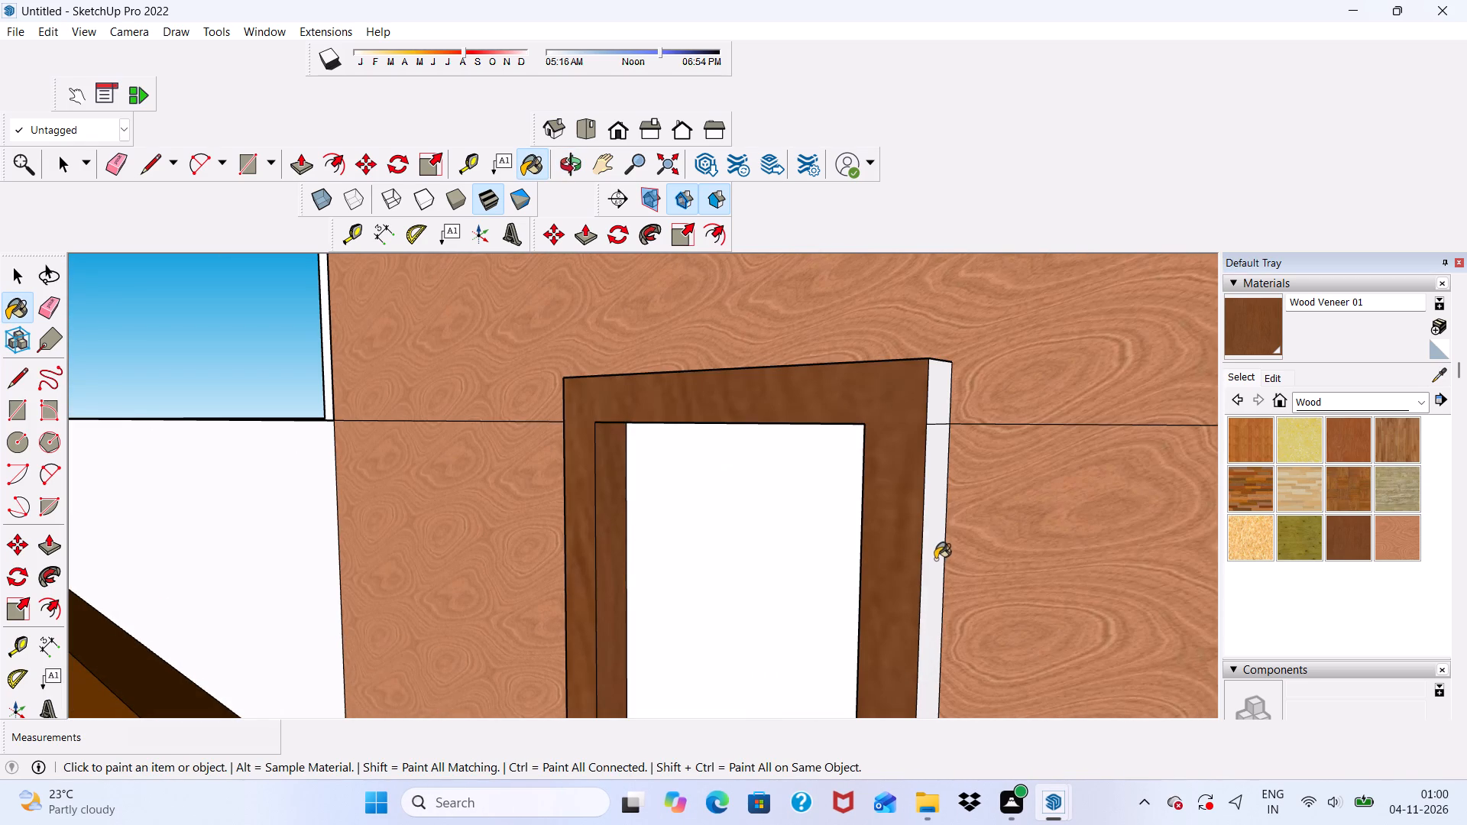
{"action": "left_click_drag", "start_coordinate": [936, 556], "coordinate": [935, 549]}
{"action": "scroll", "coordinate": [919, 450], "scroll_direction": "up", "scroll_amount": 1}
{"action": "left_click", "coordinate": [938, 402]}
{"action": "middle_click_drag", "start_coordinate": [917, 447], "coordinate": [865, 634]}
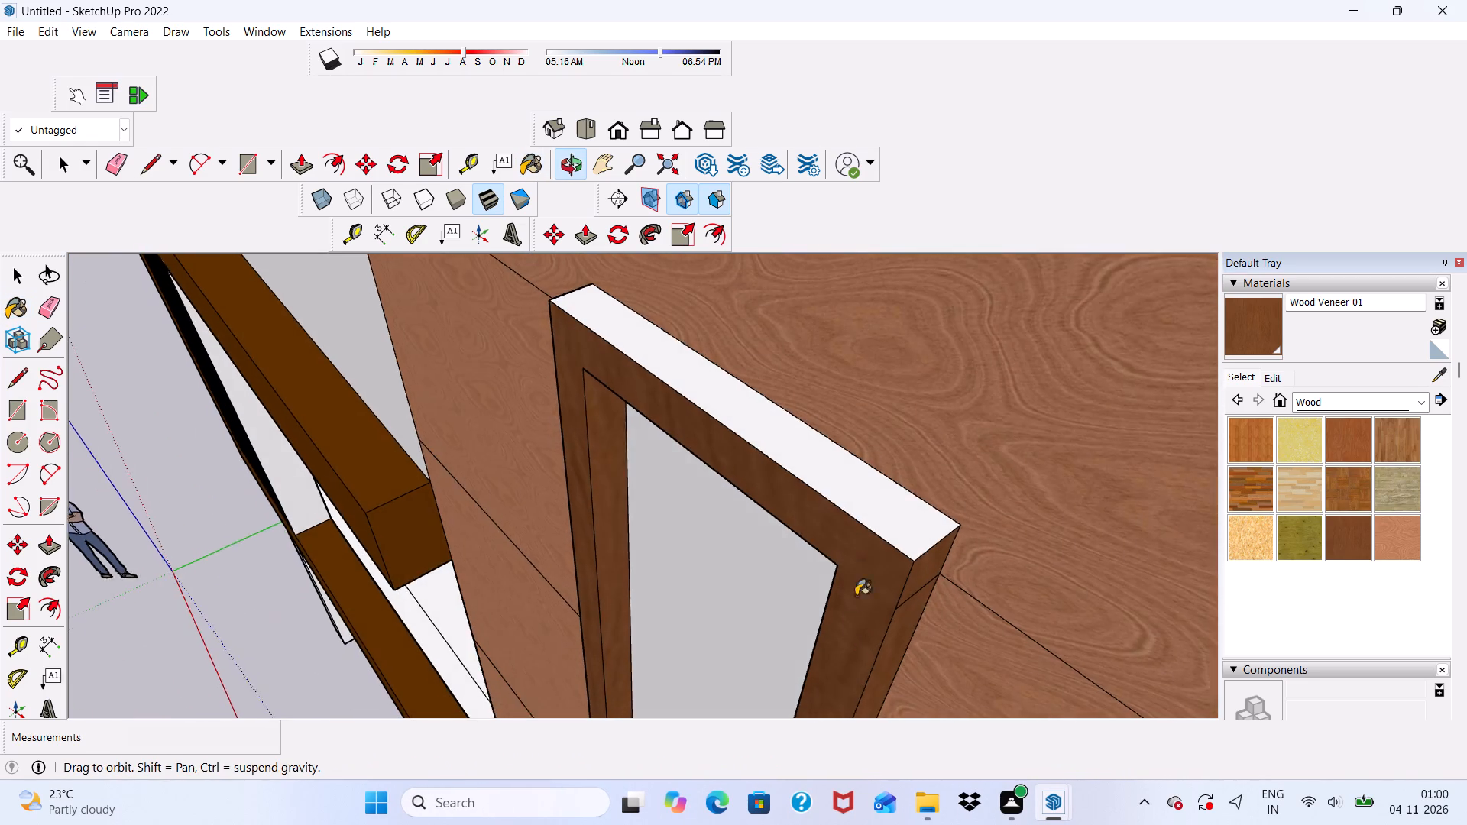
{"action": "left_click", "coordinate": [909, 487]}
{"action": "left_click", "coordinate": [899, 494]}
Paint the remaining segments of the shortest slender window frame's outer right side Wood Veneer 01.
{"action": "scroll", "coordinate": [898, 500], "scroll_direction": "down", "scroll_amount": 12}
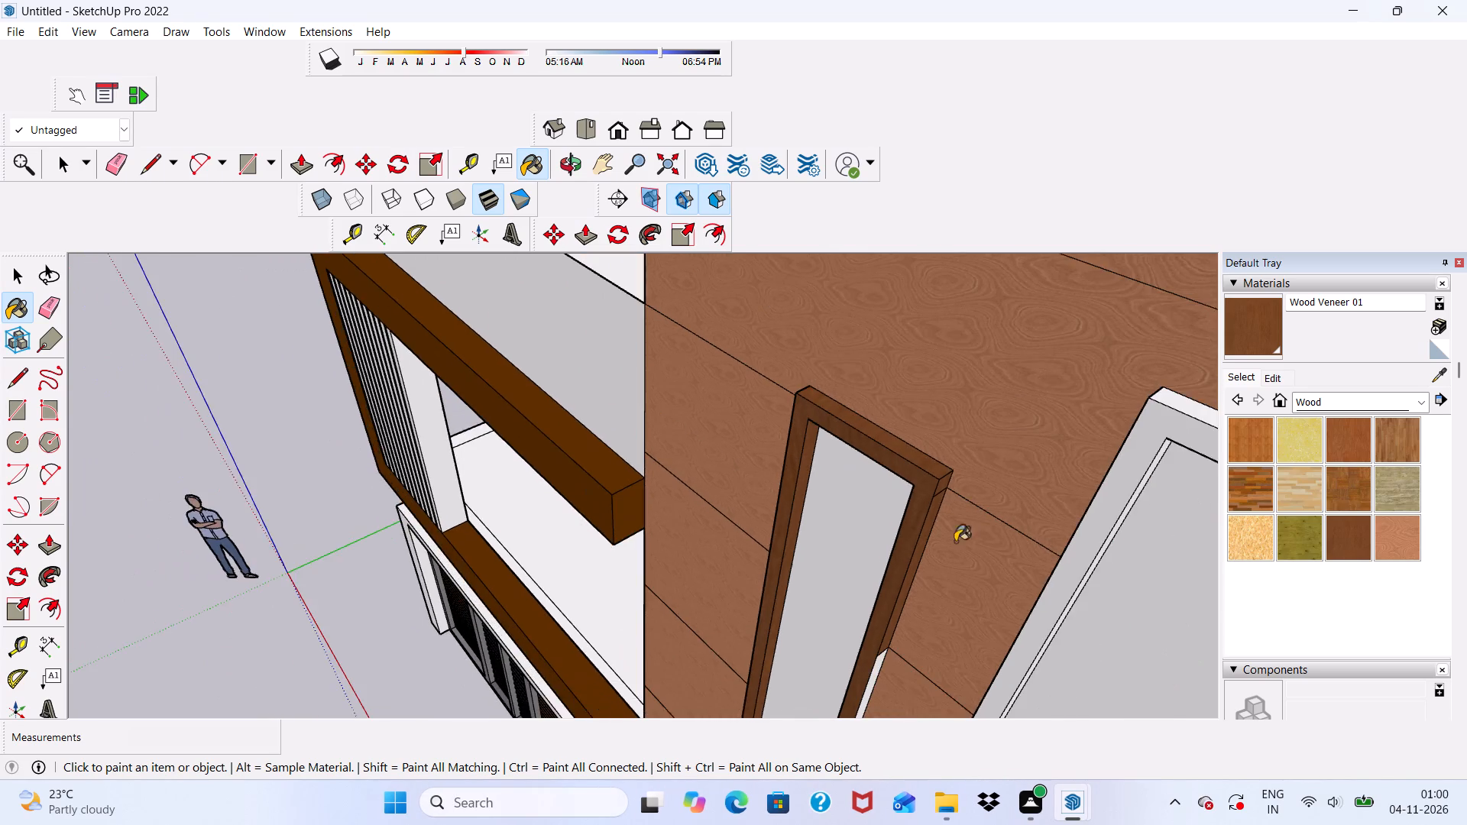
{"action": "scroll", "coordinate": [955, 542], "scroll_direction": "down", "scroll_amount": 7}
{"action": "scroll", "coordinate": [886, 652], "scroll_direction": "up", "scroll_amount": 11}
{"action": "left_click", "coordinate": [892, 636]}
{"action": "scroll", "coordinate": [888, 565], "scroll_direction": "down", "scroll_amount": 2}
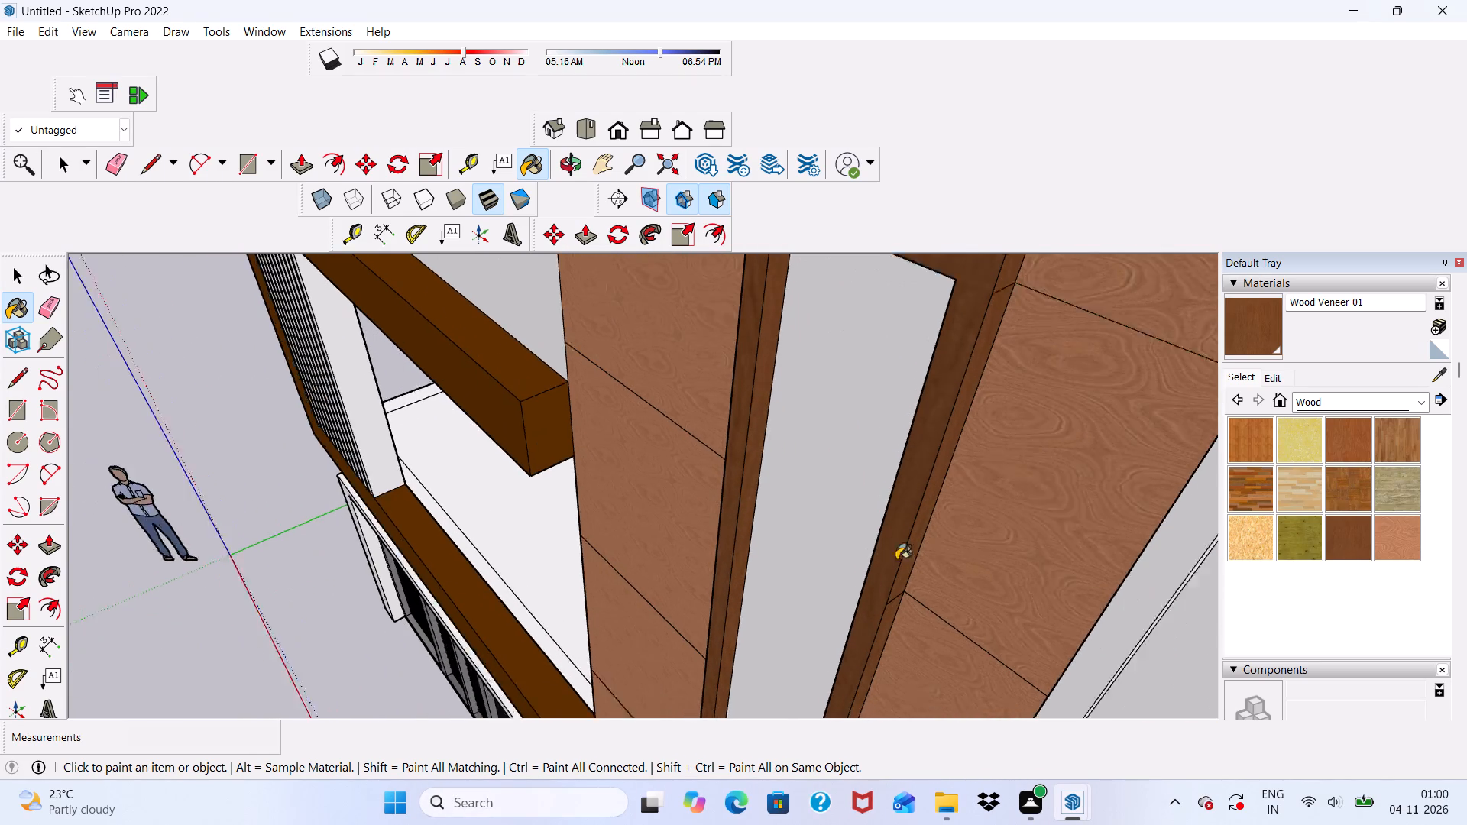
{"action": "scroll", "coordinate": [896, 560], "scroll_direction": "down", "scroll_amount": 13}
{"action": "scroll", "coordinate": [921, 725], "scroll_direction": "up", "scroll_amount": 4}
{"action": "scroll", "coordinate": [863, 474], "scroll_direction": "down", "scroll_amount": 7}
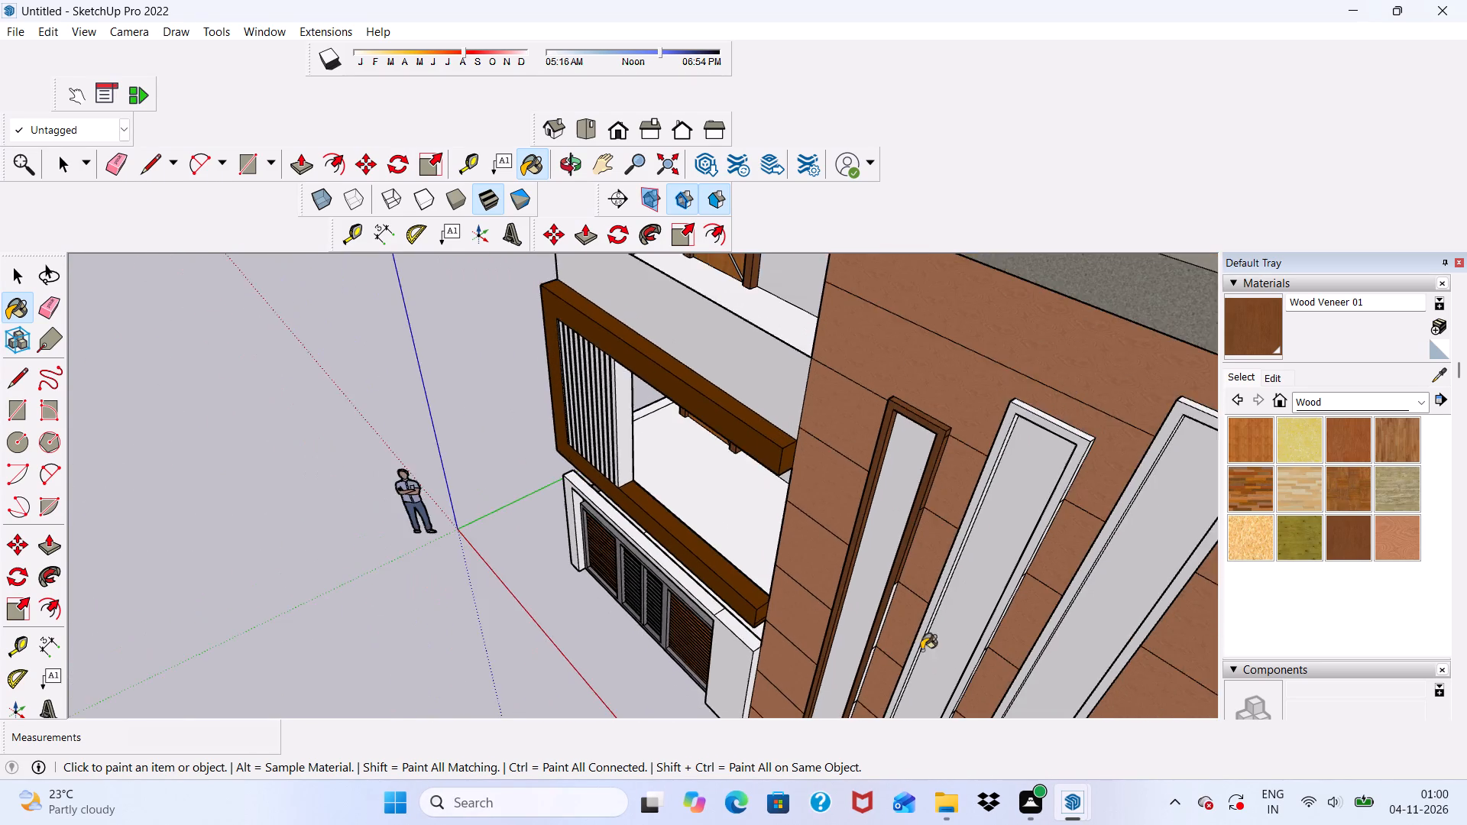
{"action": "scroll", "coordinate": [921, 650], "scroll_direction": "down", "scroll_amount": 4}
{"action": "scroll", "coordinate": [860, 676], "scroll_direction": "up", "scroll_amount": 20}
{"action": "scroll", "coordinate": [860, 676], "scroll_direction": "up", "scroll_amount": 1}
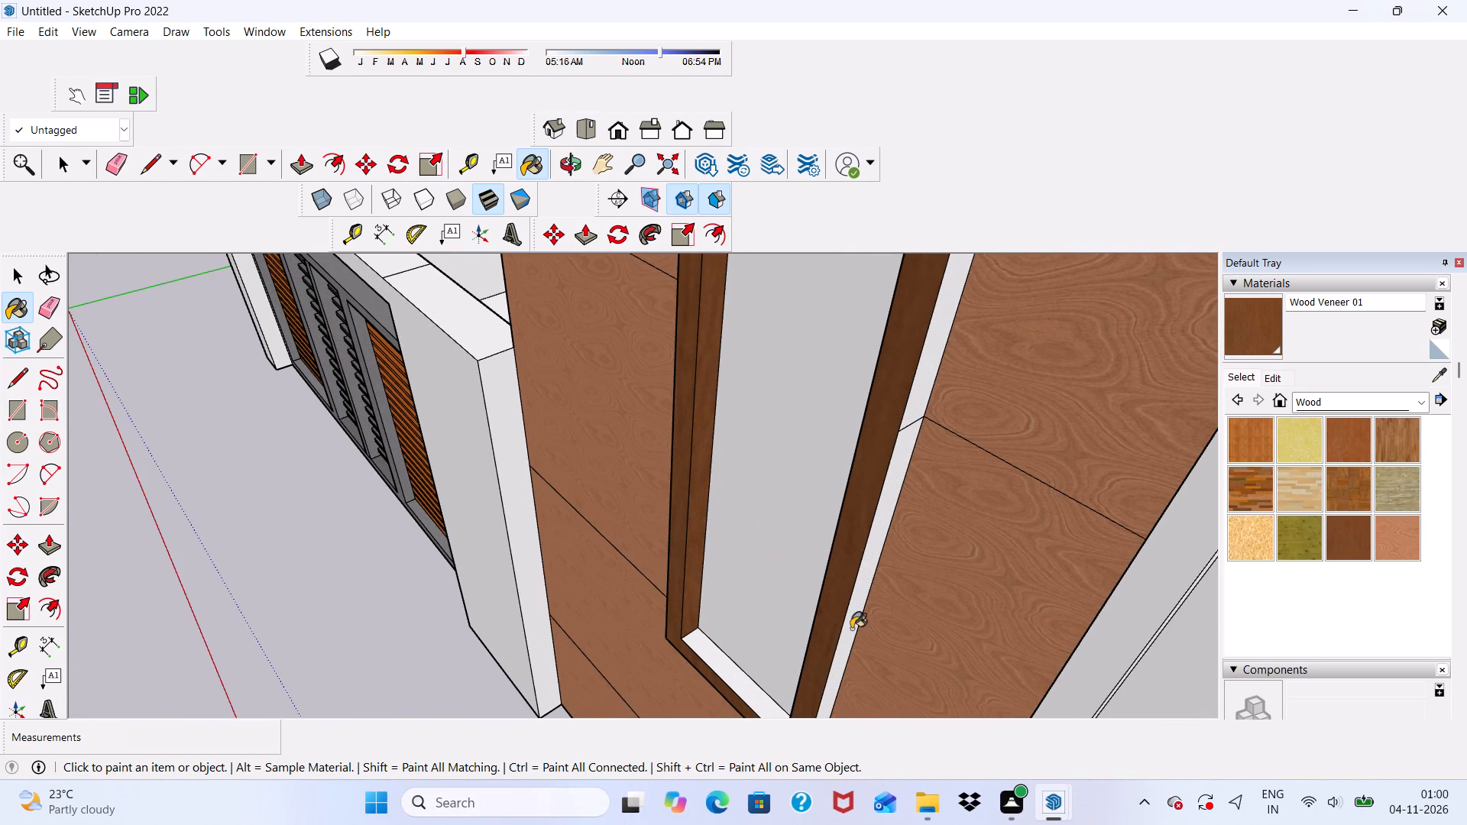
{"action": "left_click", "coordinate": [852, 625]}
{"action": "left_click", "coordinate": [930, 364]}
Paint the shortest slender window frame's inner bottom face, underside and right inner side Wood Veneer 01.
{"action": "scroll", "coordinate": [741, 713], "scroll_direction": "up", "scroll_amount": 3}
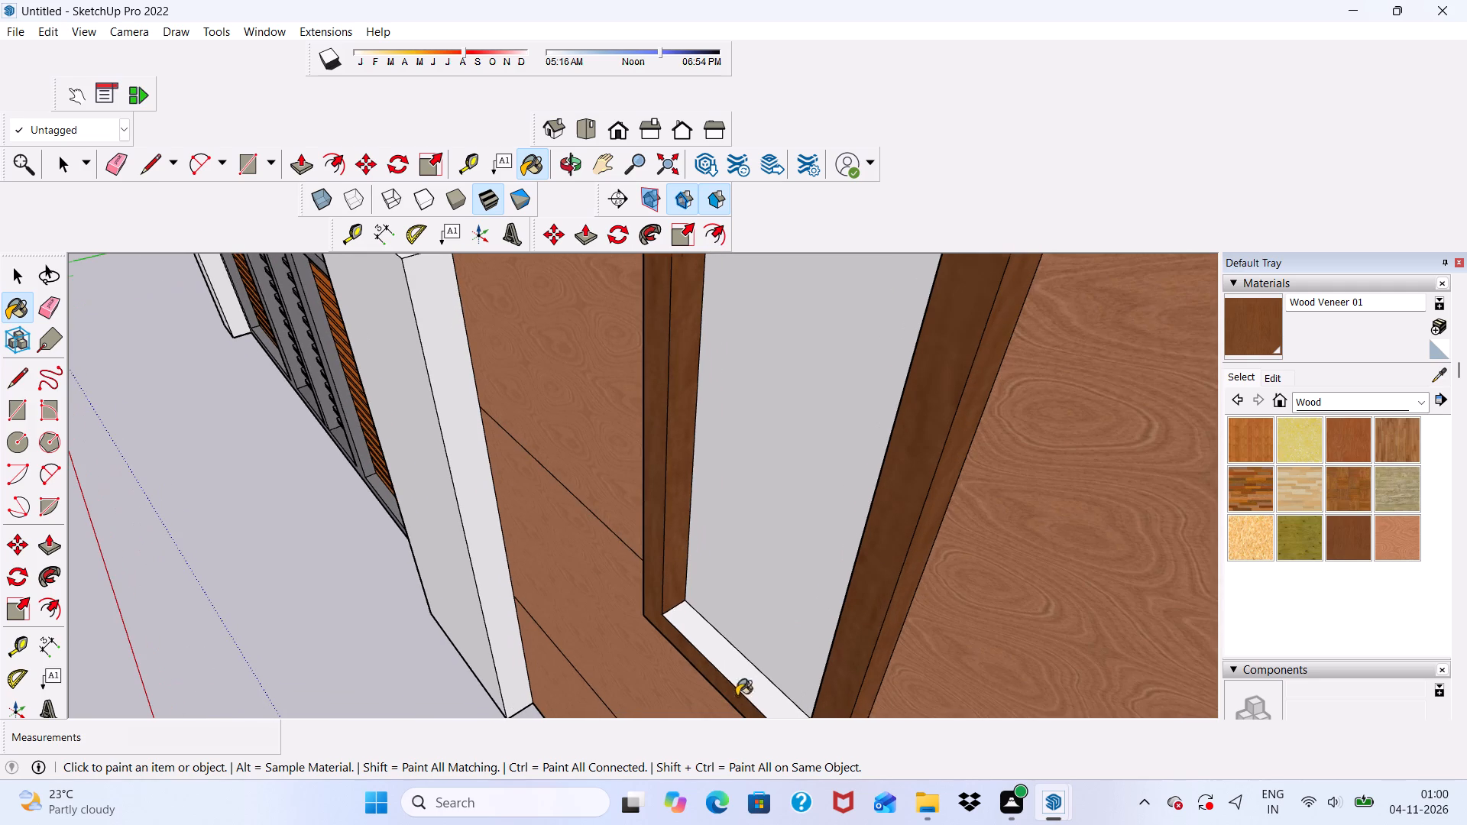
{"action": "left_click", "coordinate": [735, 675]}
{"action": "scroll", "coordinate": [721, 664], "scroll_direction": "down", "scroll_amount": 1}
{"action": "middle_click_drag", "start_coordinate": [719, 664], "coordinate": [1013, 404]}
{"action": "scroll", "coordinate": [980, 377], "scroll_direction": "up", "scroll_amount": 4}
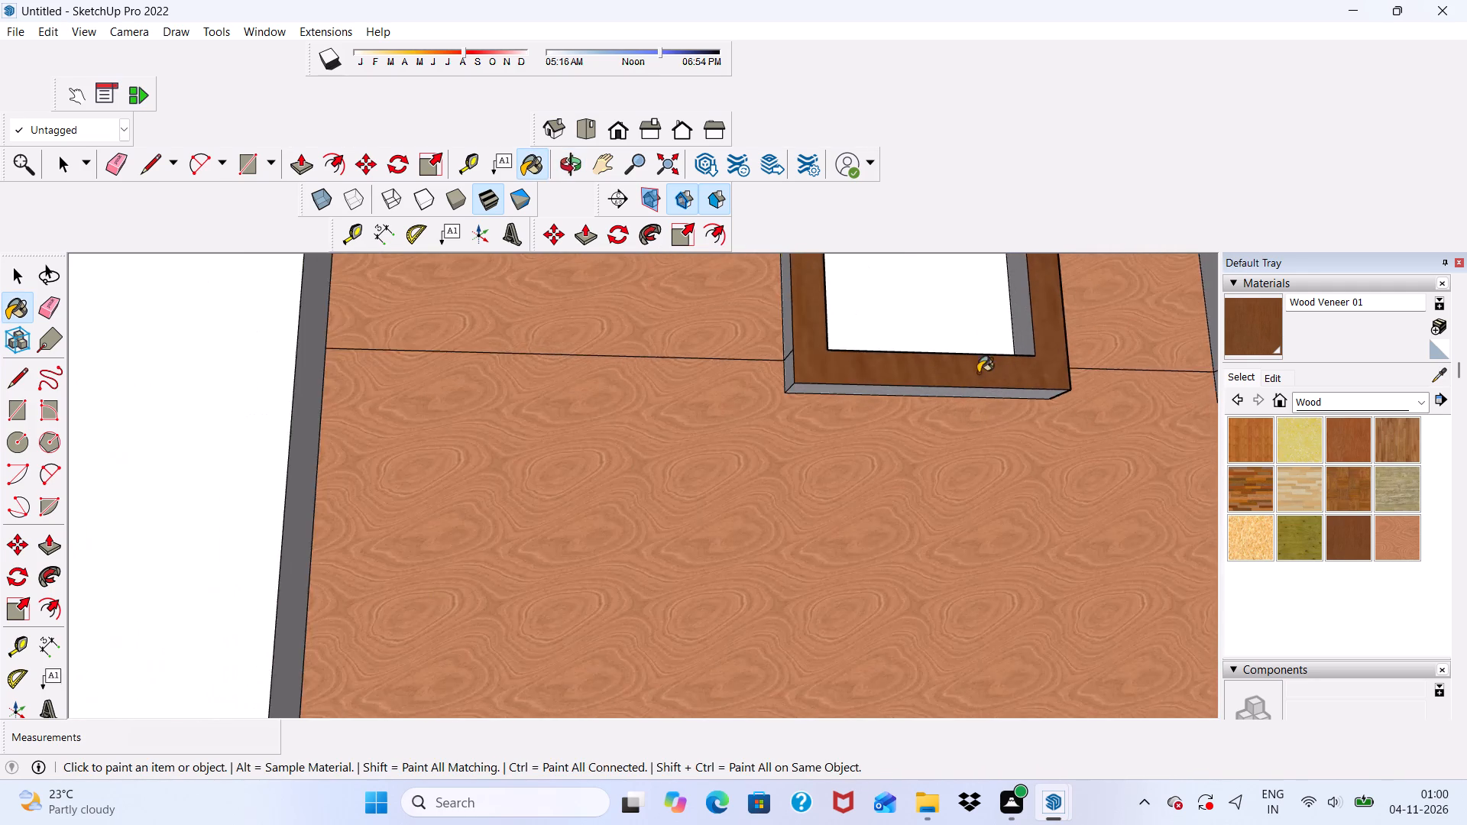
{"action": "scroll", "coordinate": [978, 373], "scroll_direction": "up", "scroll_amount": 10}
{"action": "left_click", "coordinate": [989, 380]}
{"action": "scroll", "coordinate": [1030, 317], "scroll_direction": "up", "scroll_amount": 1}
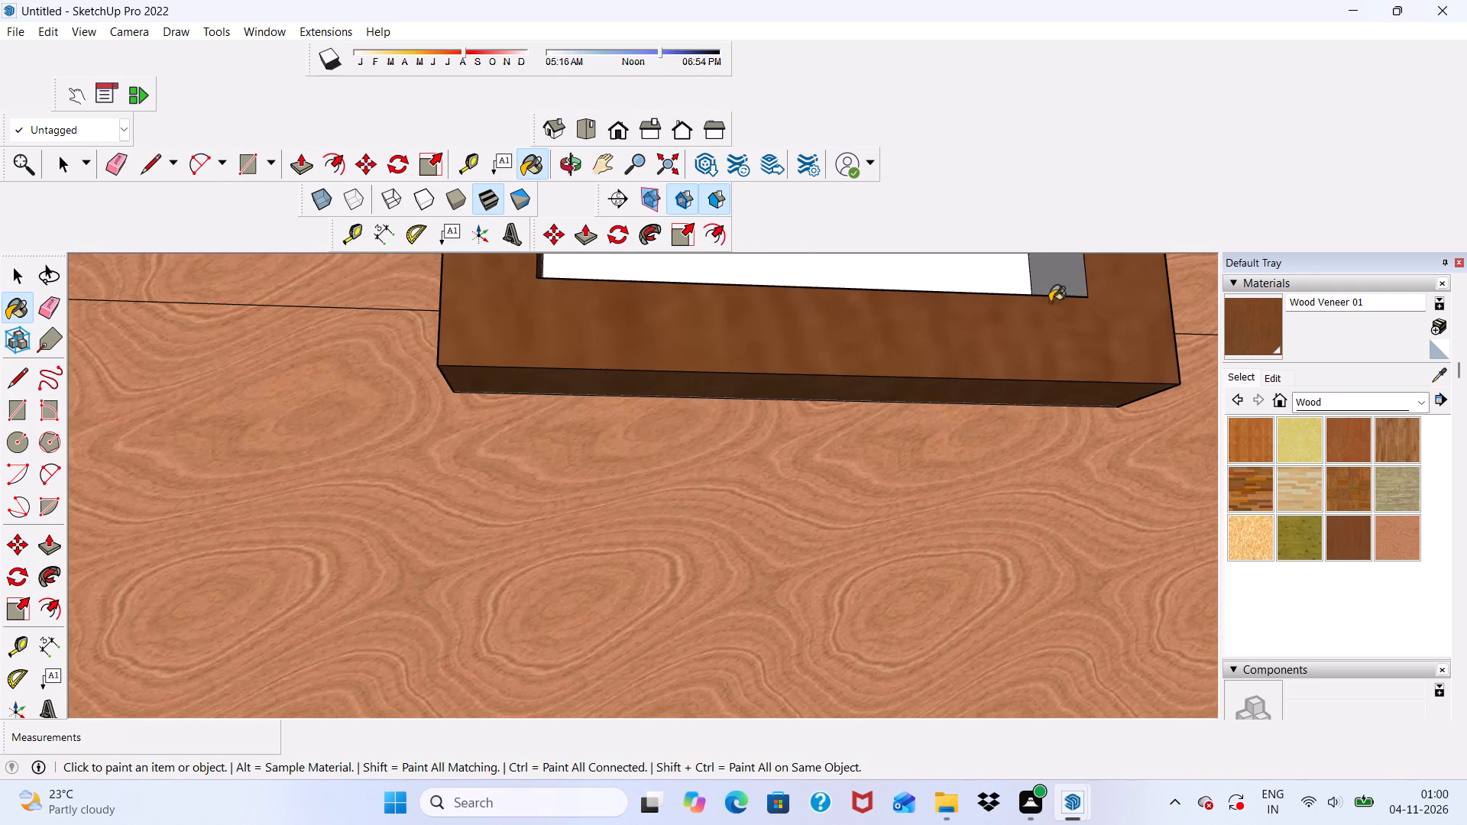
{"action": "left_click", "coordinate": [1076, 269]}
Paint the lower segments of the shortest slender window frame's outer left side Wood Veneer 01.
{"action": "scroll", "coordinate": [1075, 314], "scroll_direction": "down", "scroll_amount": 2}
{"action": "middle_click_drag", "start_coordinate": [1057, 337], "coordinate": [1255, 319]}
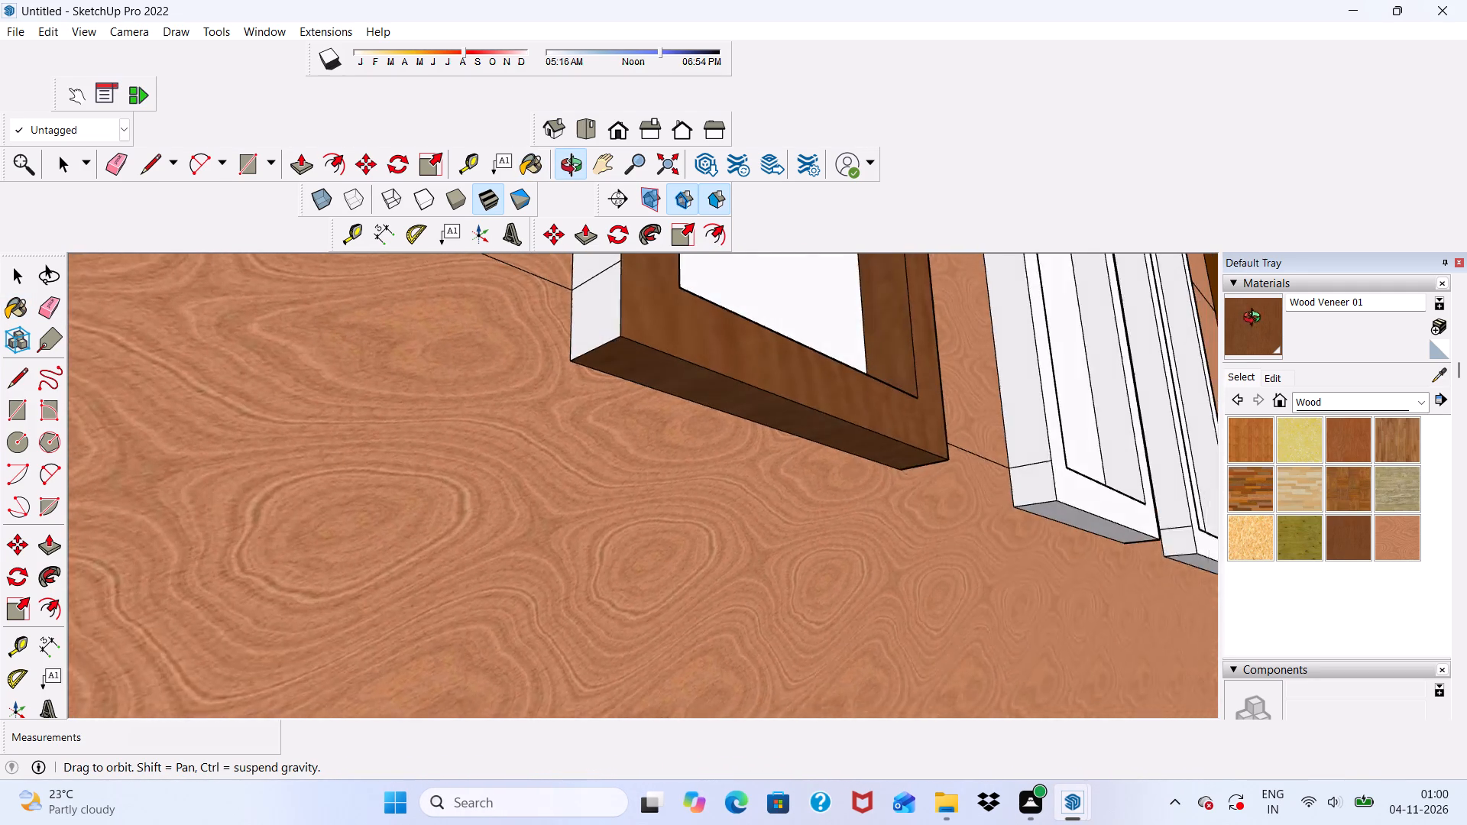
{"action": "middle_click_drag", "start_coordinate": [1255, 319], "coordinate": [1258, 336]}
{"action": "left_click", "coordinate": [620, 332]}
{"action": "left_click", "coordinate": [599, 267]}
{"action": "scroll", "coordinate": [639, 379], "scroll_direction": "down", "scroll_amount": 7}
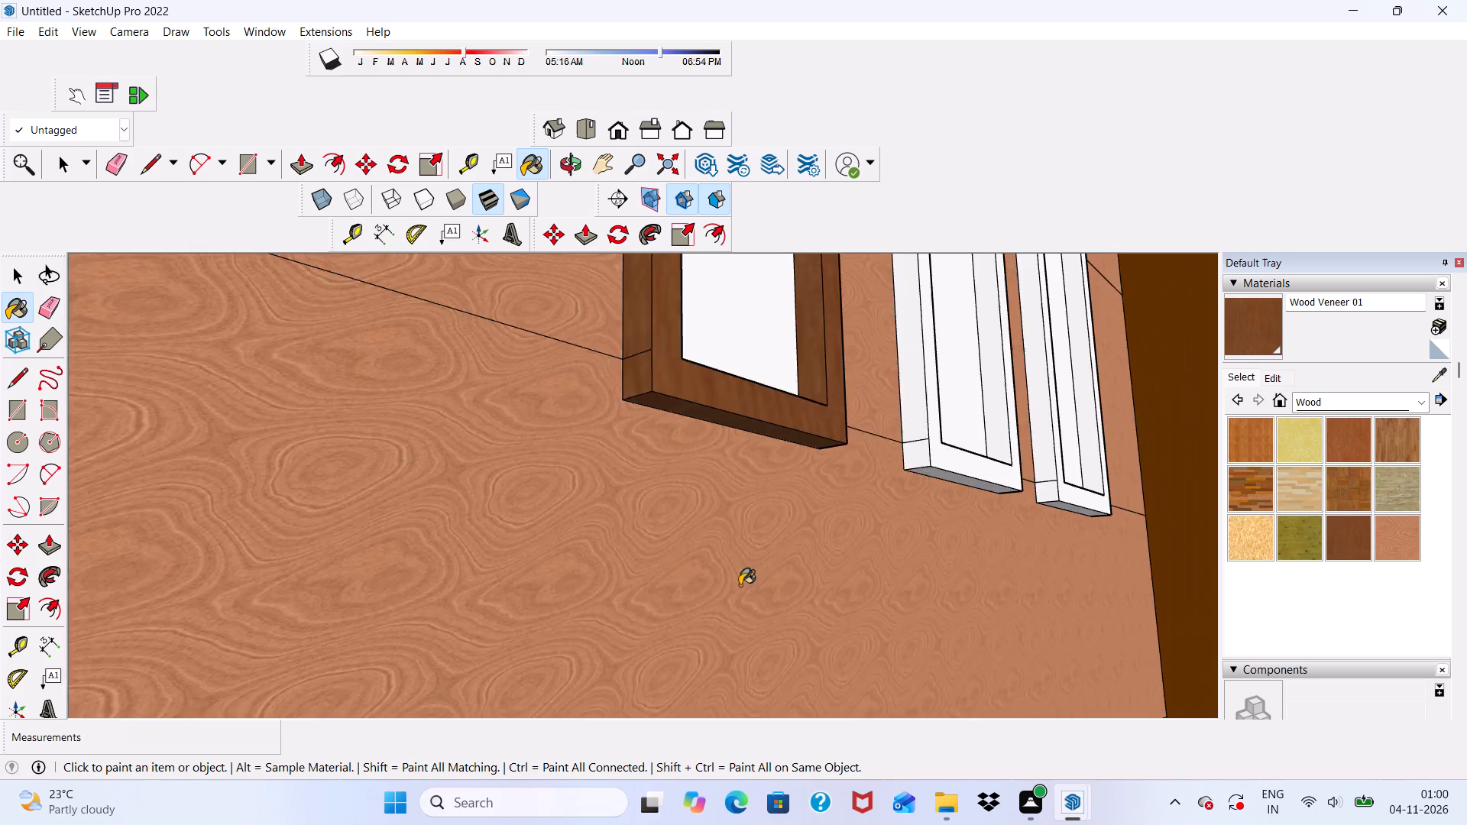
{"action": "scroll", "coordinate": [740, 585], "scroll_direction": "down", "scroll_amount": 14}
{"action": "scroll", "coordinate": [724, 485], "scroll_direction": "up", "scroll_amount": 10}
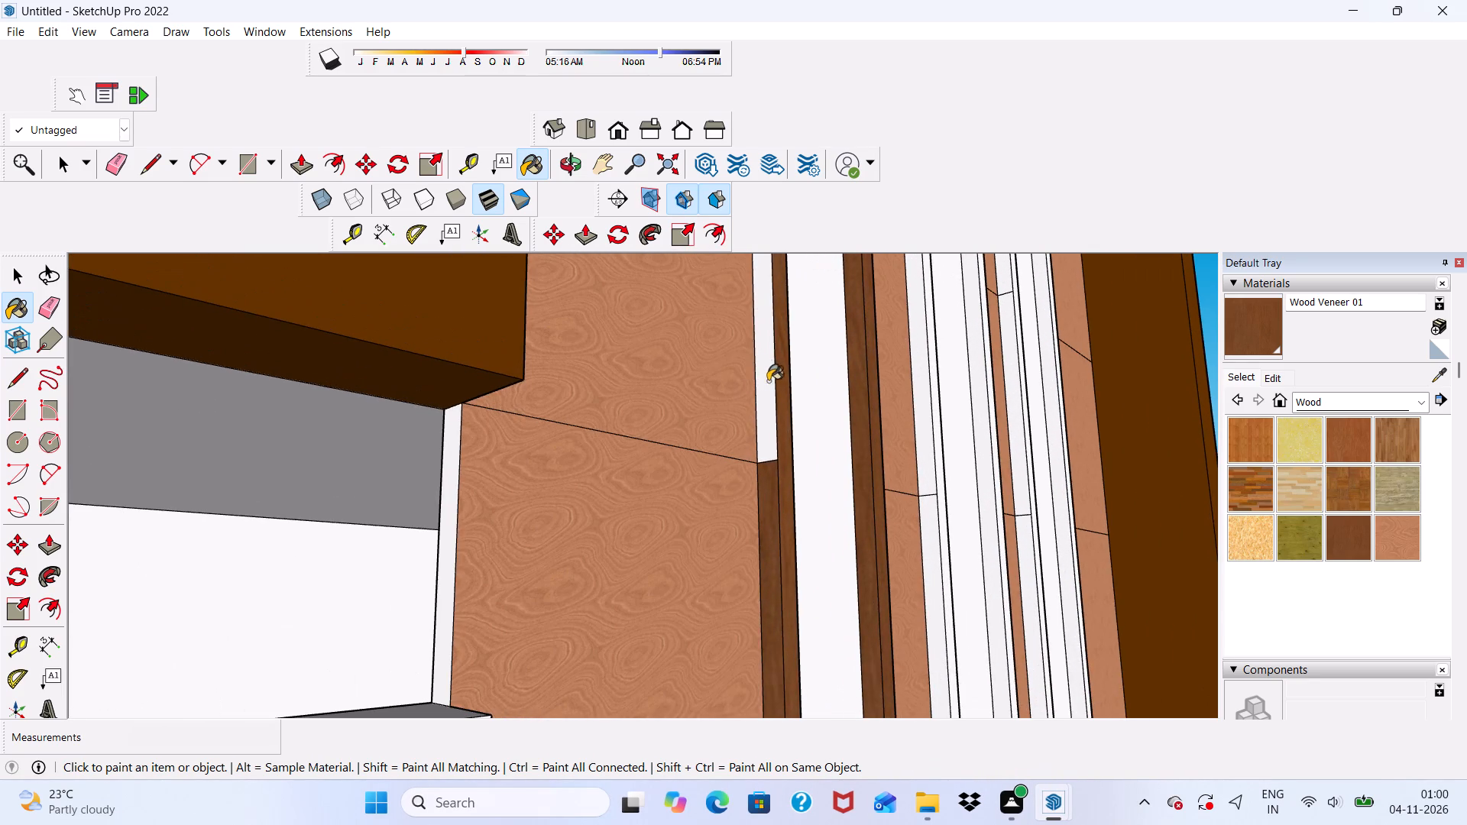
{"action": "left_click", "coordinate": [768, 381]}
{"action": "scroll", "coordinate": [769, 424], "scroll_direction": "down", "scroll_amount": 12}
{"action": "scroll", "coordinate": [789, 400], "scroll_direction": "up", "scroll_amount": 6}
{"action": "left_click", "coordinate": [751, 327]}
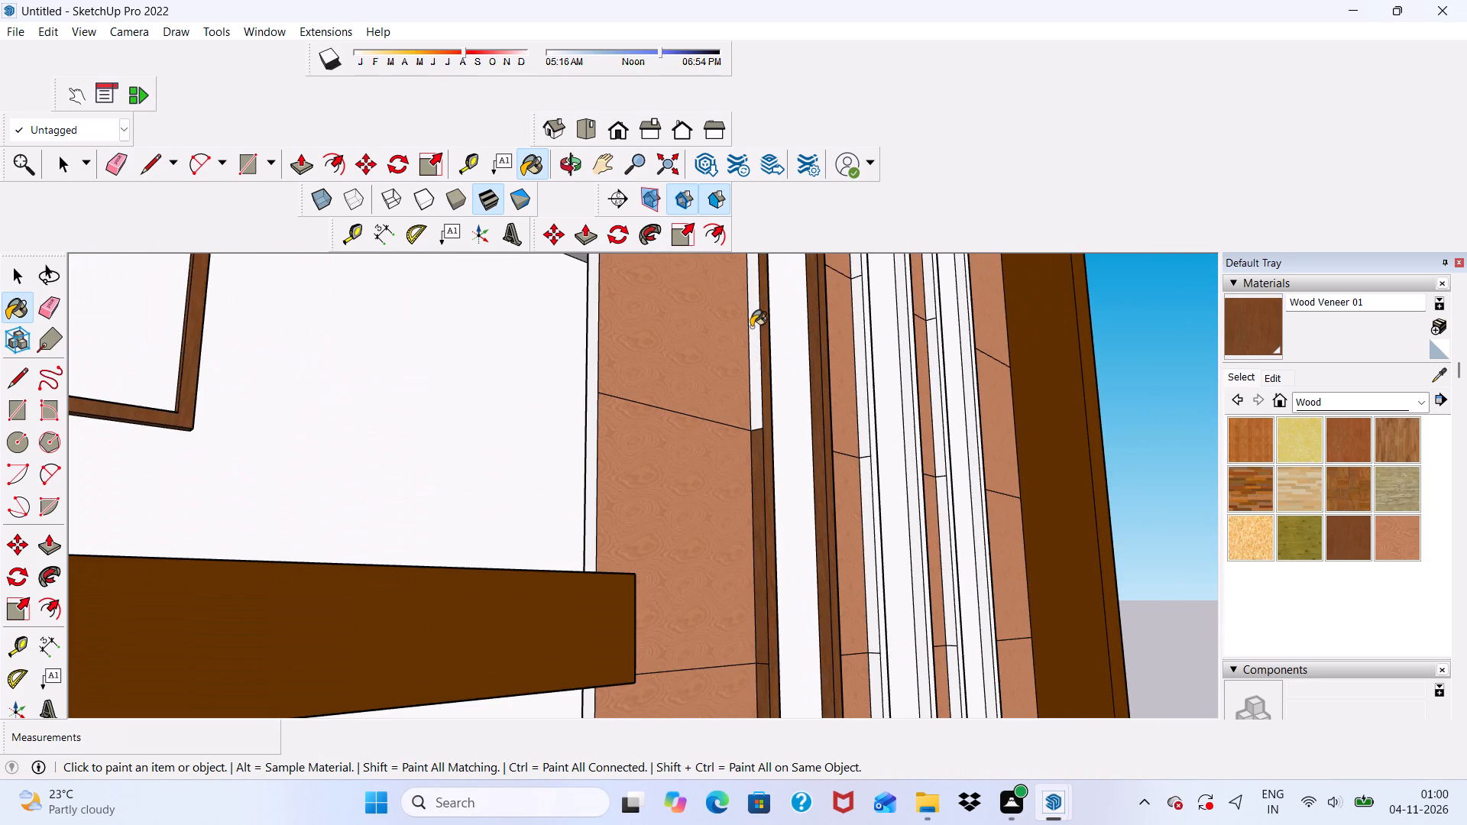
{"action": "scroll", "coordinate": [759, 372], "scroll_direction": "down", "scroll_amount": 9}
{"action": "scroll", "coordinate": [789, 366], "scroll_direction": "up", "scroll_amount": 8}
{"action": "left_click", "coordinate": [755, 332]}
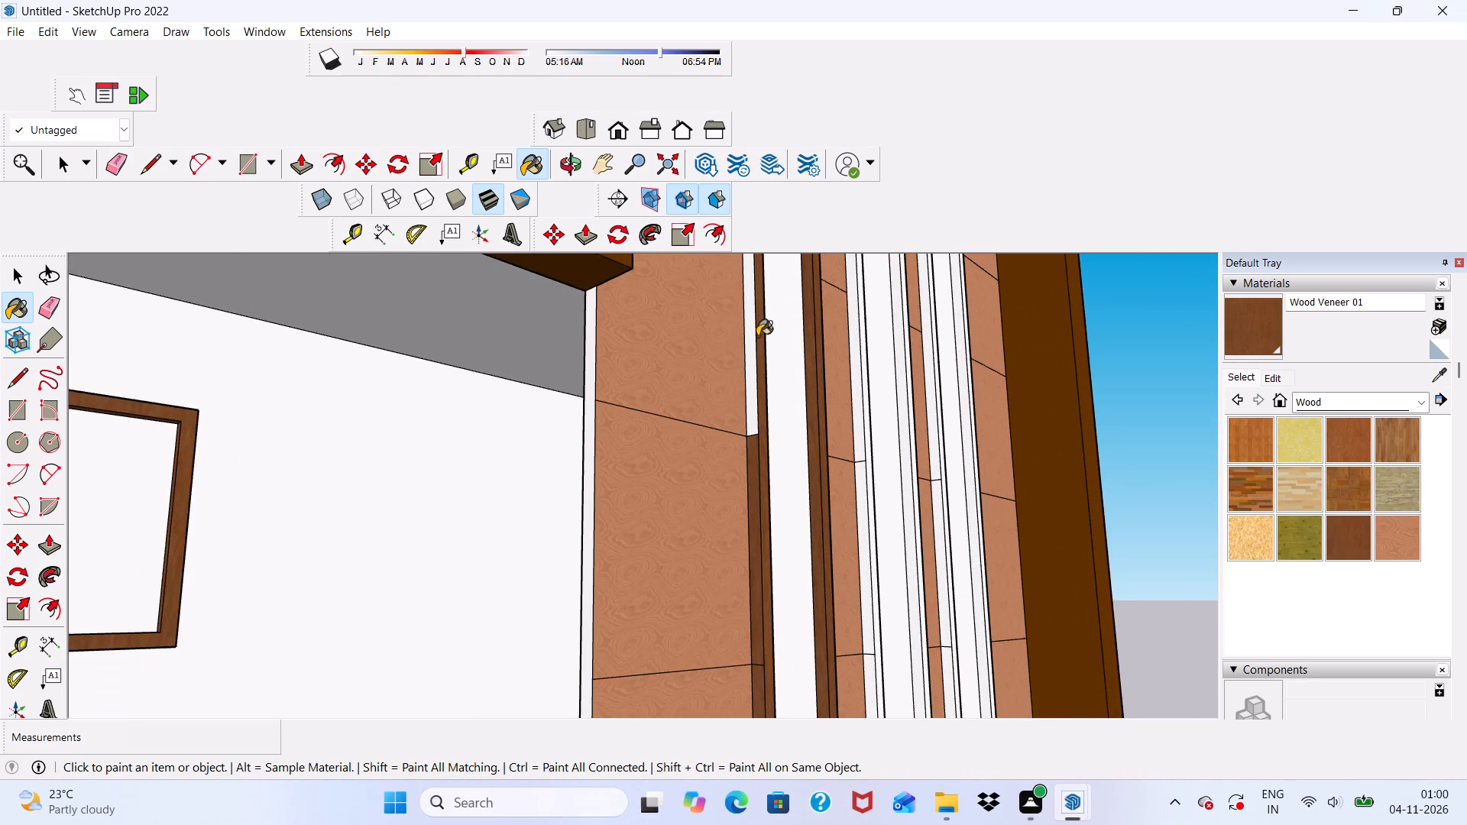
Paint the upper segments of this frame's outer left side and its opening's inner top face Wood Veneer 01.
{"action": "scroll", "coordinate": [752, 359], "scroll_direction": "down", "scroll_amount": 3}
{"action": "scroll", "coordinate": [752, 366], "scroll_direction": "up", "scroll_amount": 4}
{"action": "left_click", "coordinate": [752, 356]}
{"action": "scroll", "coordinate": [754, 370], "scroll_direction": "down", "scroll_amount": 9}
{"action": "scroll", "coordinate": [798, 342], "scroll_direction": "up", "scroll_amount": 6}
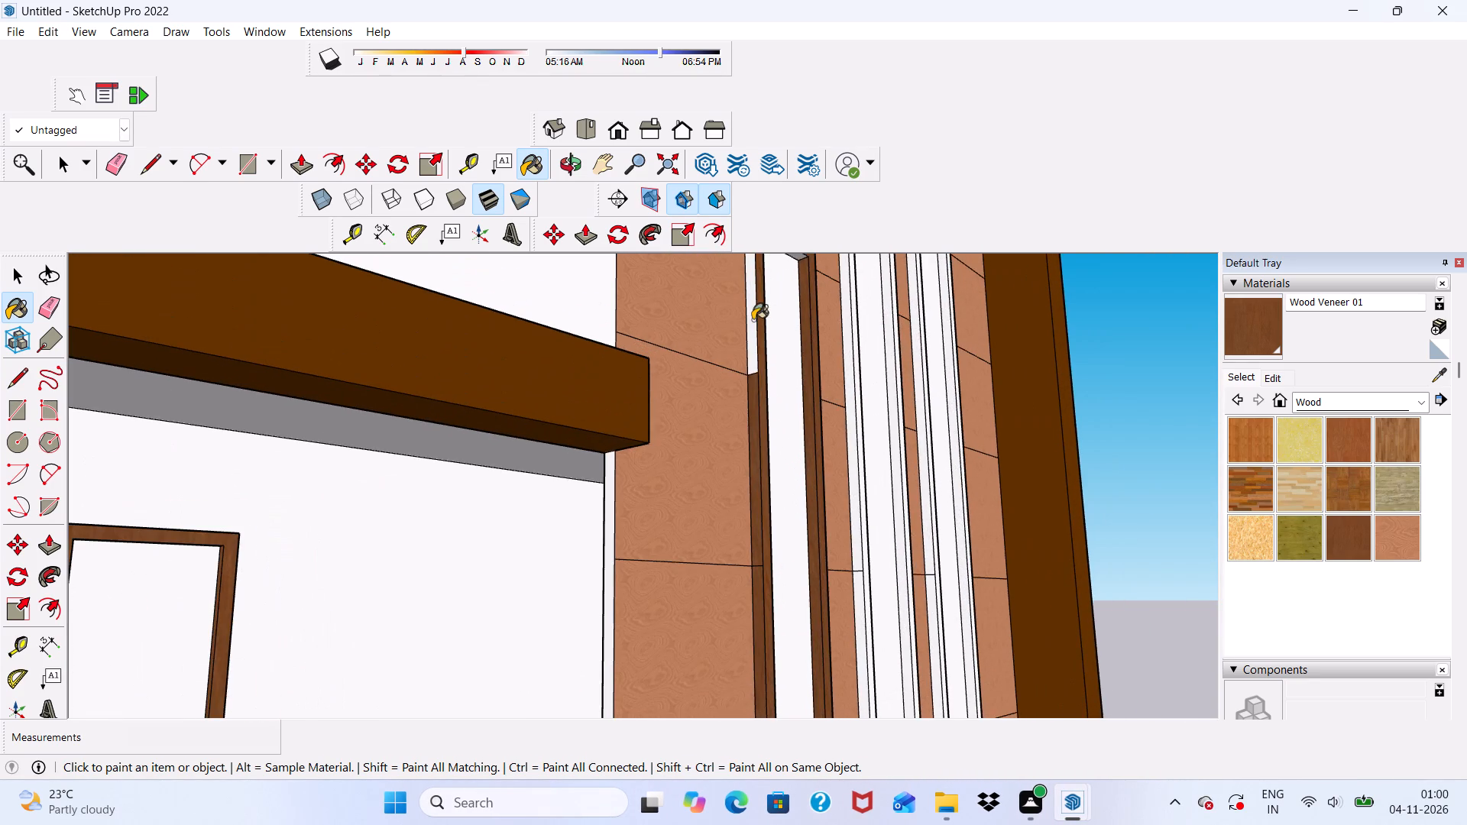
{"action": "left_click", "coordinate": [751, 319]}
{"action": "scroll", "coordinate": [763, 381], "scroll_direction": "down", "scroll_amount": 3}
{"action": "scroll", "coordinate": [753, 286], "scroll_direction": "up", "scroll_amount": 10}
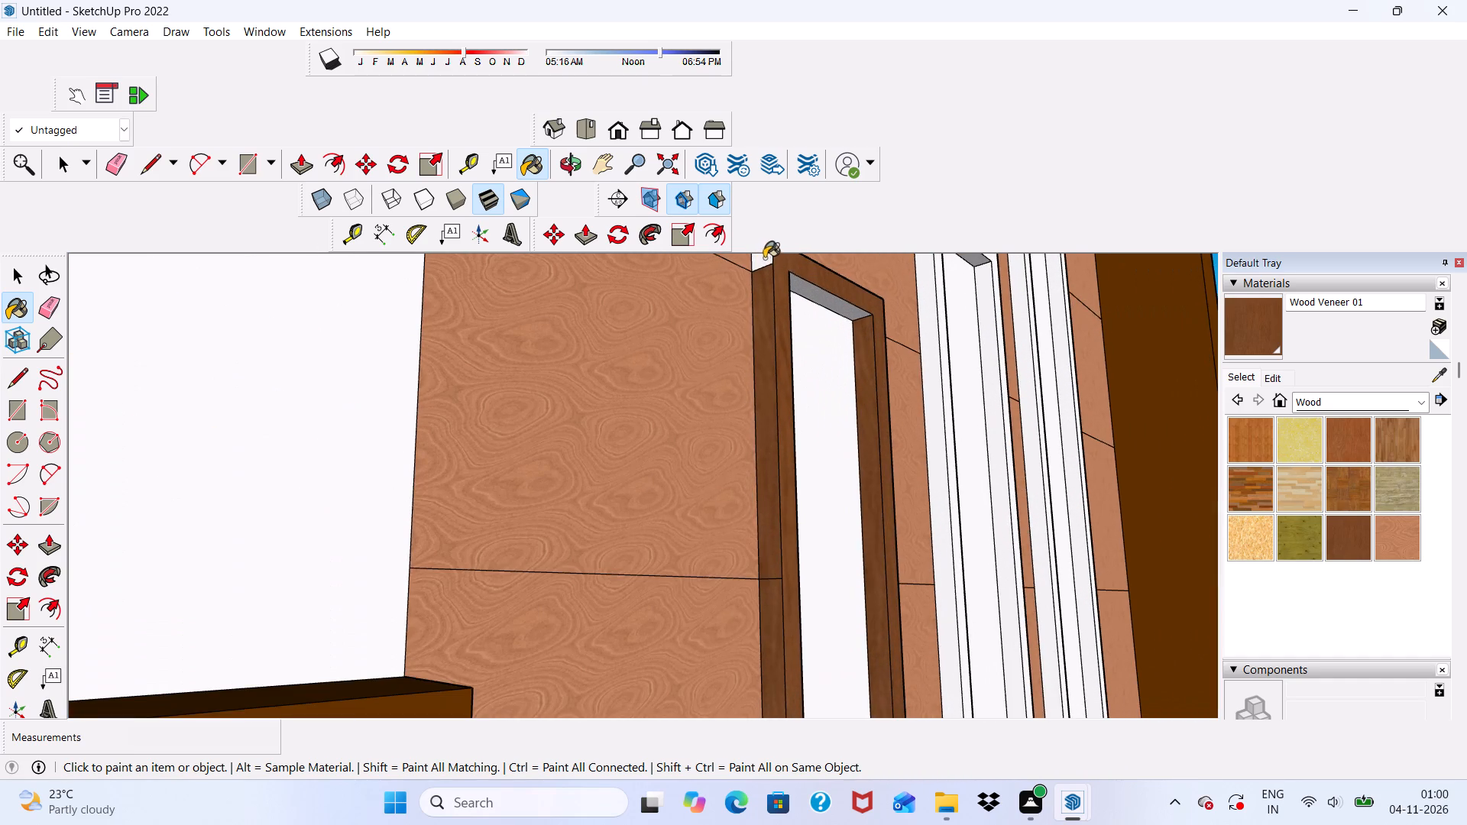
{"action": "left_click", "coordinate": [766, 257]}
{"action": "scroll", "coordinate": [797, 273], "scroll_direction": "up", "scroll_amount": 2}
{"action": "left_click", "coordinate": [826, 296]}
{"action": "scroll", "coordinate": [824, 305], "scroll_direction": "down", "scroll_amount": 11}
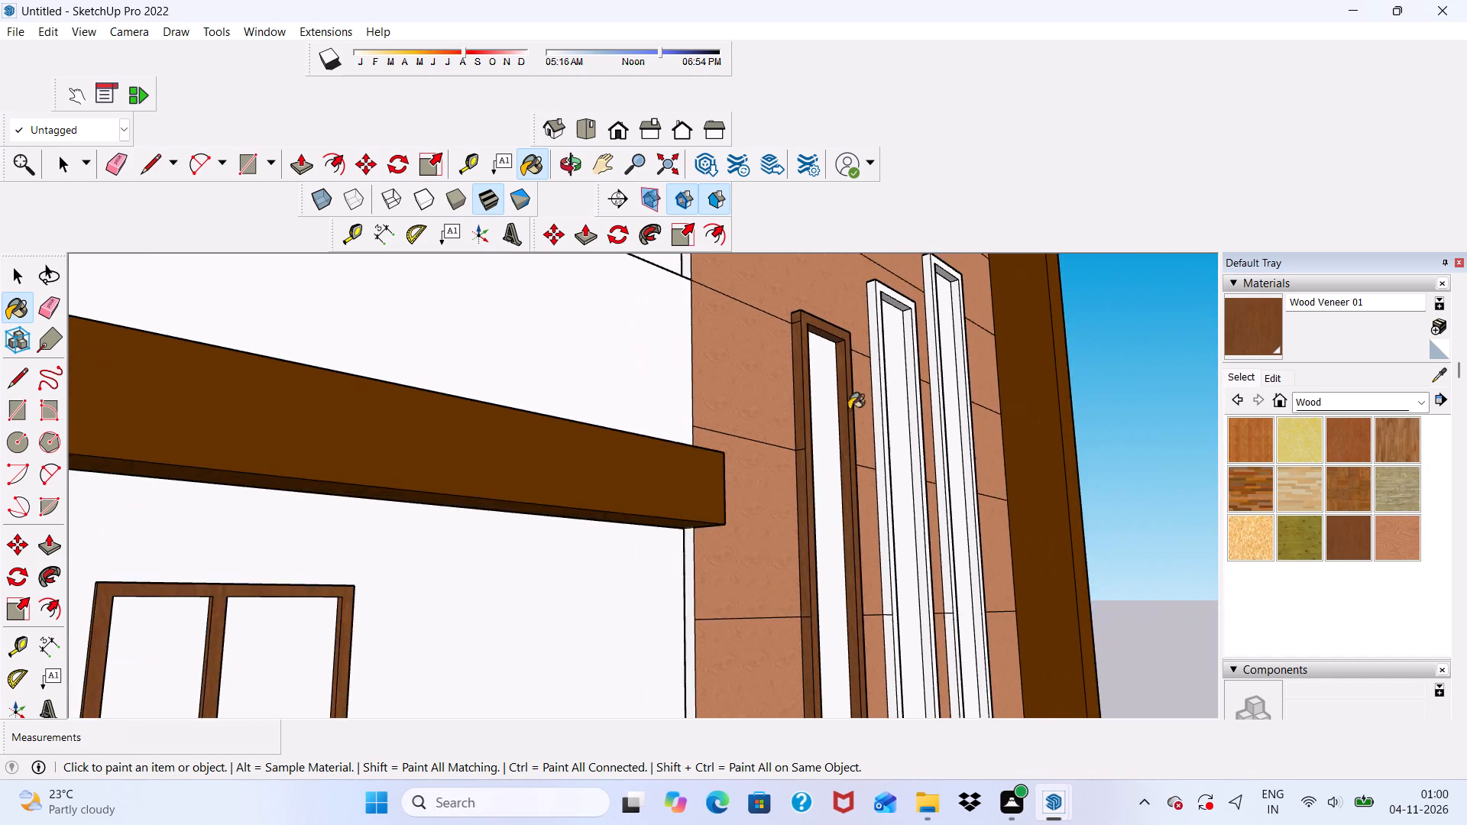
Paint the front faces of the two taller slender window frames Wood Veneer 01.
{"action": "middle_click_drag", "start_coordinate": [843, 442], "coordinate": [534, 483]}
{"action": "scroll", "coordinate": [656, 392], "scroll_direction": "down", "scroll_amount": 10}
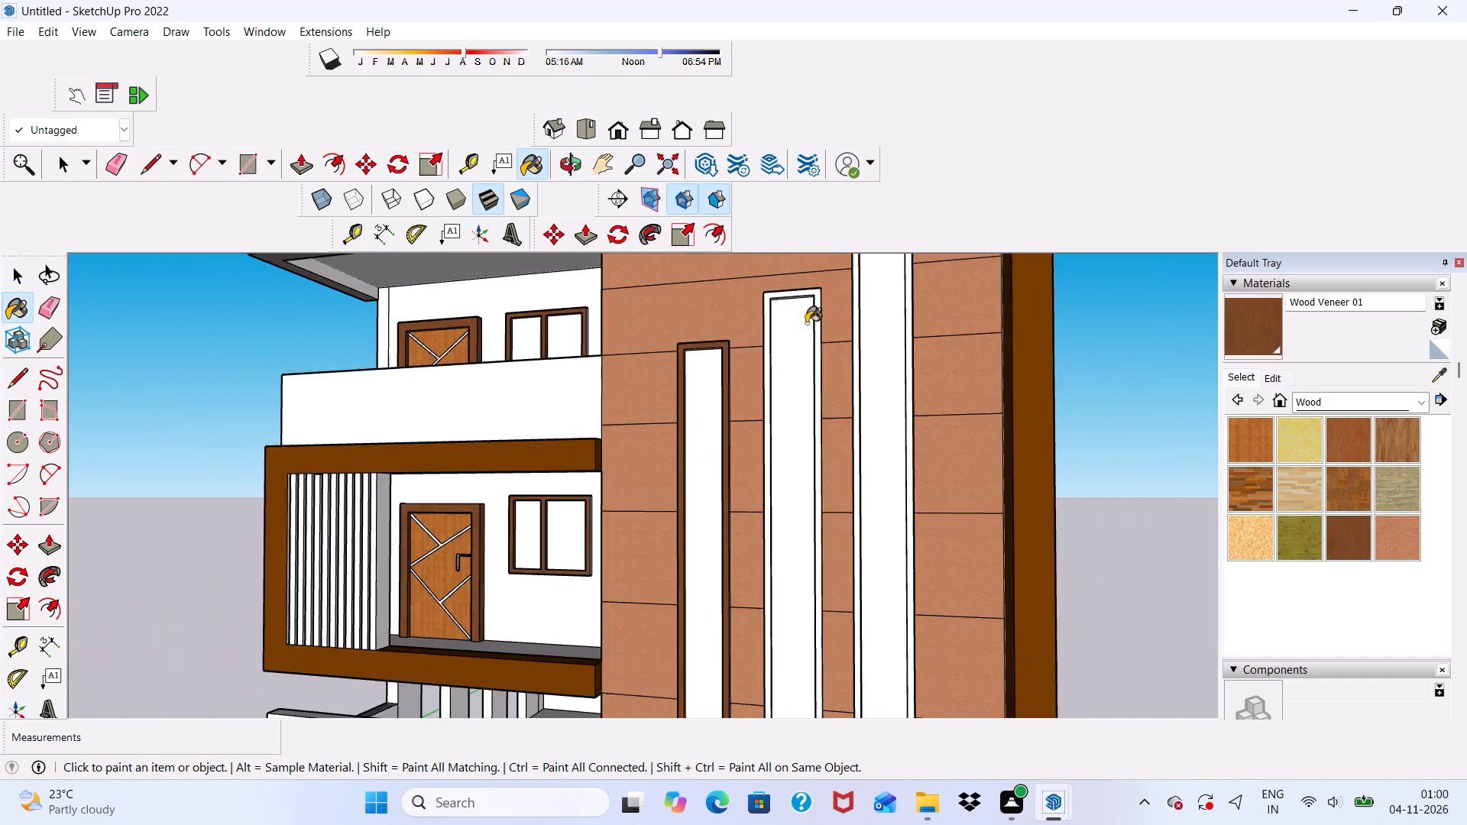
{"action": "scroll", "coordinate": [806, 323], "scroll_direction": "down", "scroll_amount": 3}
{"action": "scroll", "coordinate": [847, 421], "scroll_direction": "down", "scroll_amount": 4}
{"action": "scroll", "coordinate": [832, 564], "scroll_direction": "up", "scroll_amount": 10}
{"action": "left_click", "coordinate": [798, 597]}
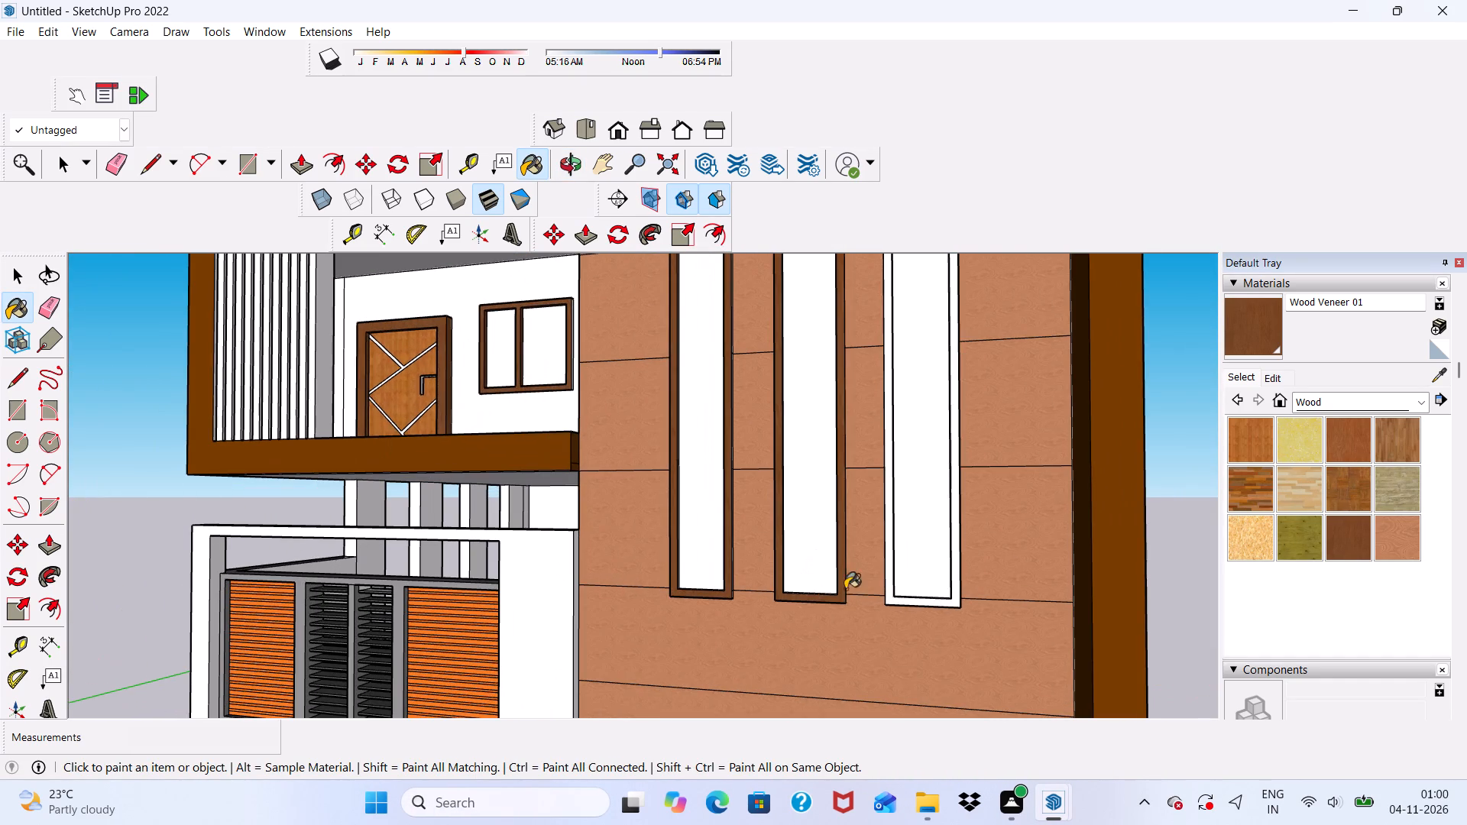
{"action": "left_click", "coordinate": [904, 603]}
{"action": "scroll", "coordinate": [940, 556], "scroll_direction": "down", "scroll_amount": 1}
{"action": "middle_click_drag", "start_coordinate": [942, 555], "coordinate": [724, 623]}
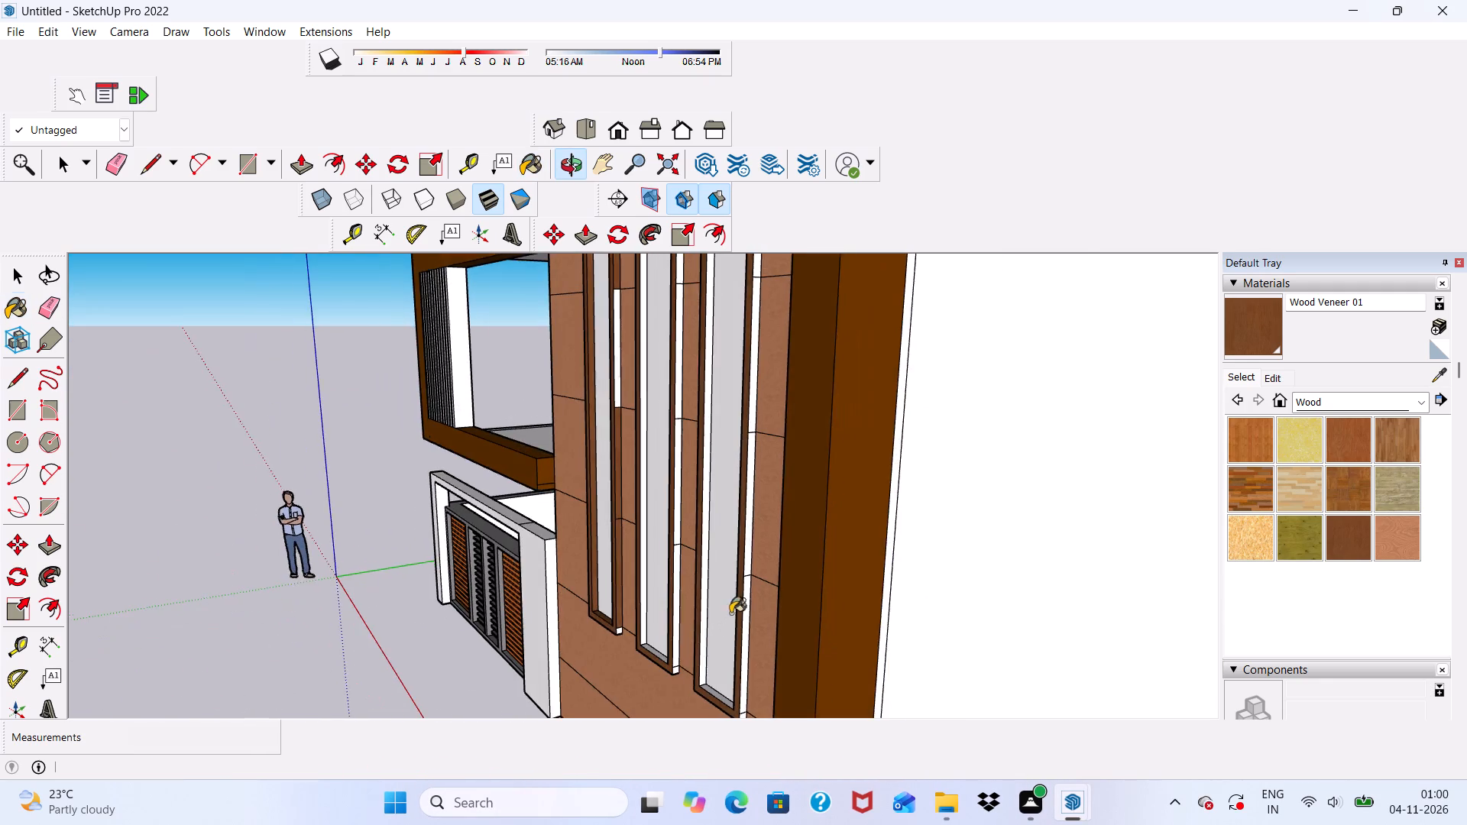
Paint the lower outer right side segments and the inner left side of the tallest slender window frame Wood Veneer 01.
{"action": "scroll", "coordinate": [730, 613], "scroll_direction": "up", "scroll_amount": 8}
{"action": "left_click", "coordinate": [746, 581]}
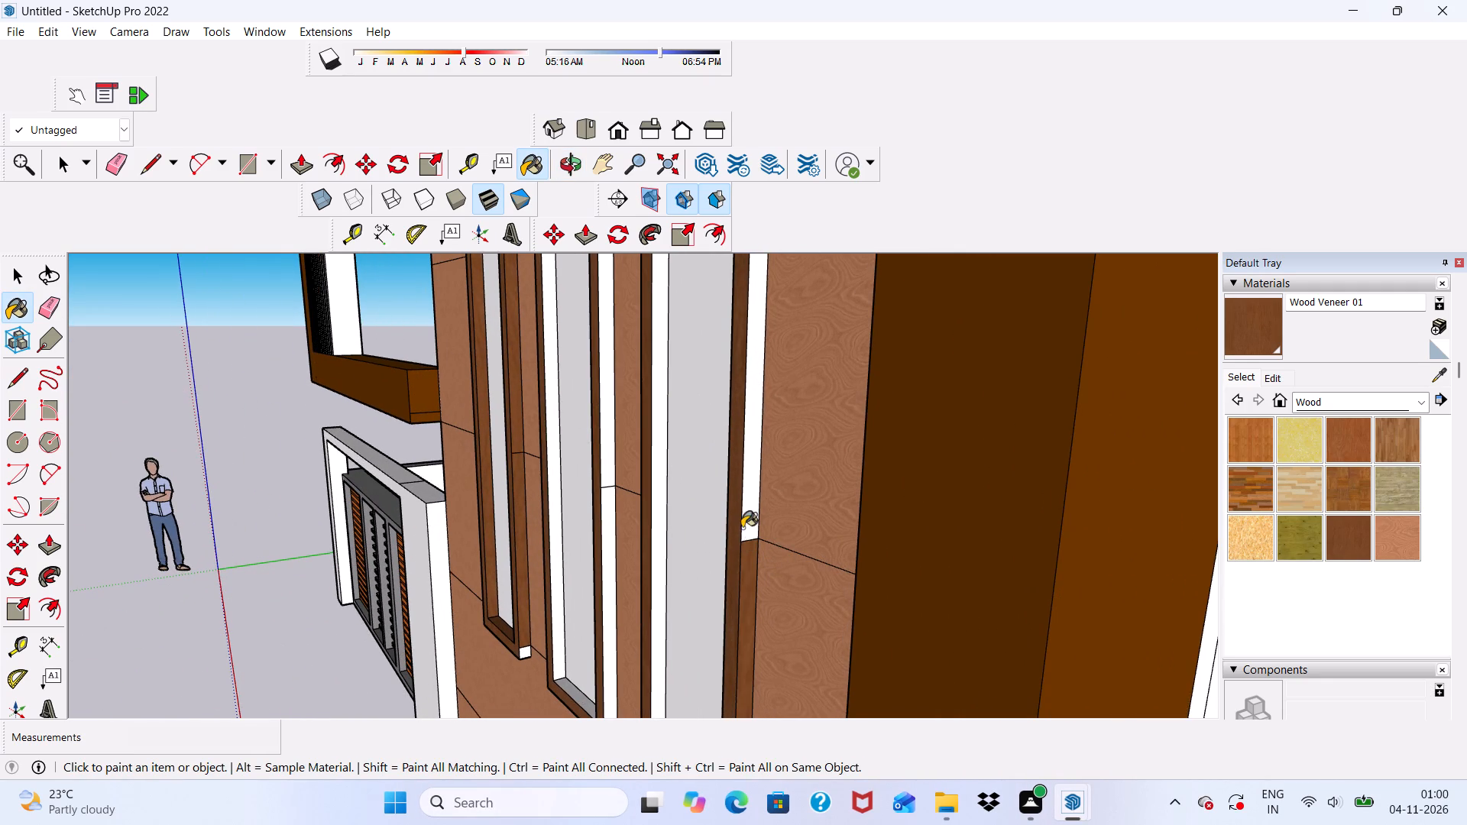
{"action": "left_click", "coordinate": [740, 518]}
{"action": "left_click", "coordinate": [754, 500]}
{"action": "scroll", "coordinate": [759, 528], "scroll_direction": "down", "scroll_amount": 5}
{"action": "scroll", "coordinate": [704, 542], "scroll_direction": "up", "scroll_amount": 5}
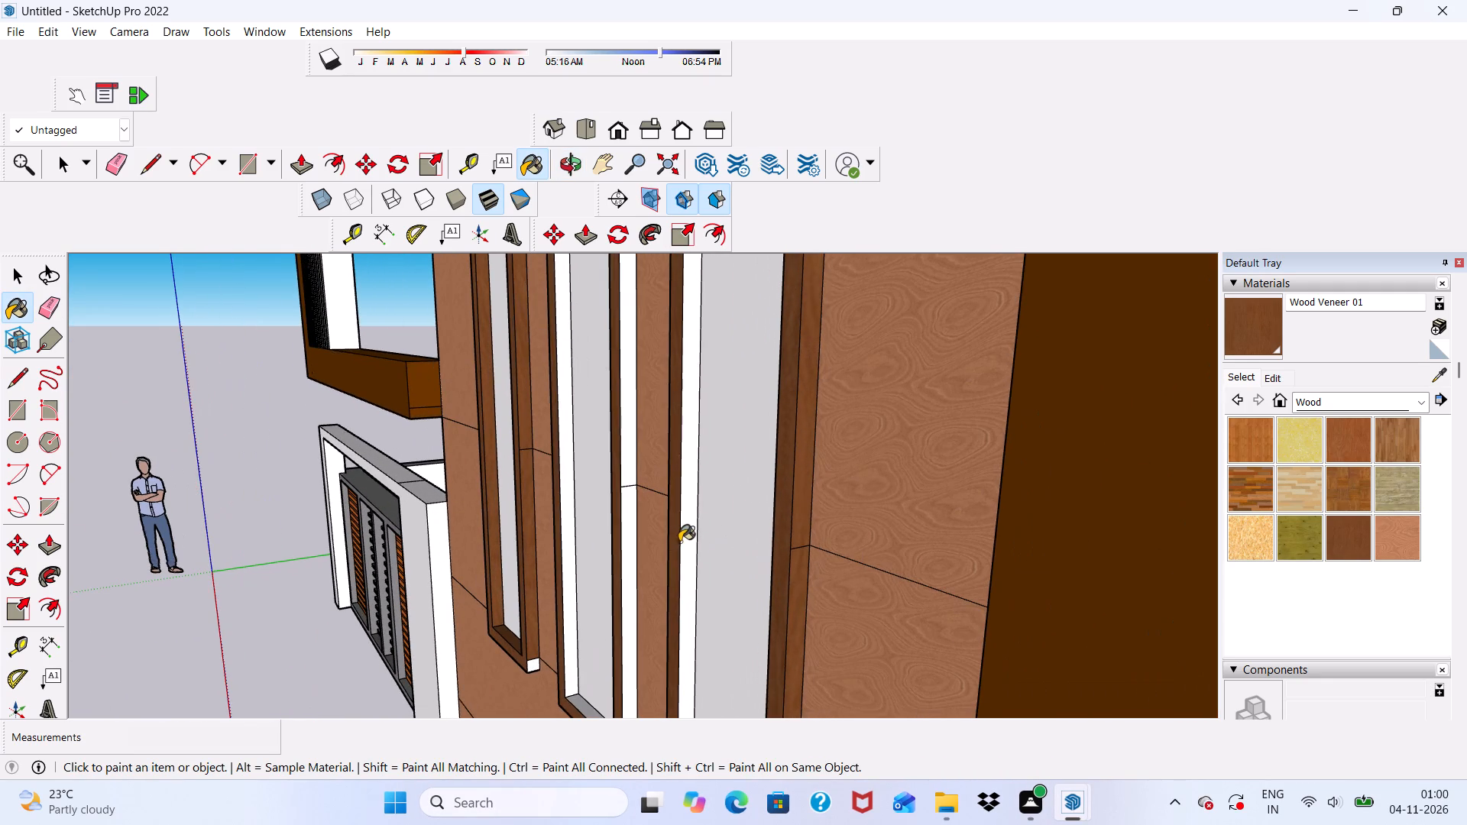
{"action": "left_click", "coordinate": [681, 541]}
{"action": "scroll", "coordinate": [691, 509], "scroll_direction": "up", "scroll_amount": 2}
{"action": "left_click", "coordinate": [689, 505]}
{"action": "scroll", "coordinate": [695, 519], "scroll_direction": "down", "scroll_amount": 4}
{"action": "scroll", "coordinate": [644, 533], "scroll_direction": "up", "scroll_amount": 5}
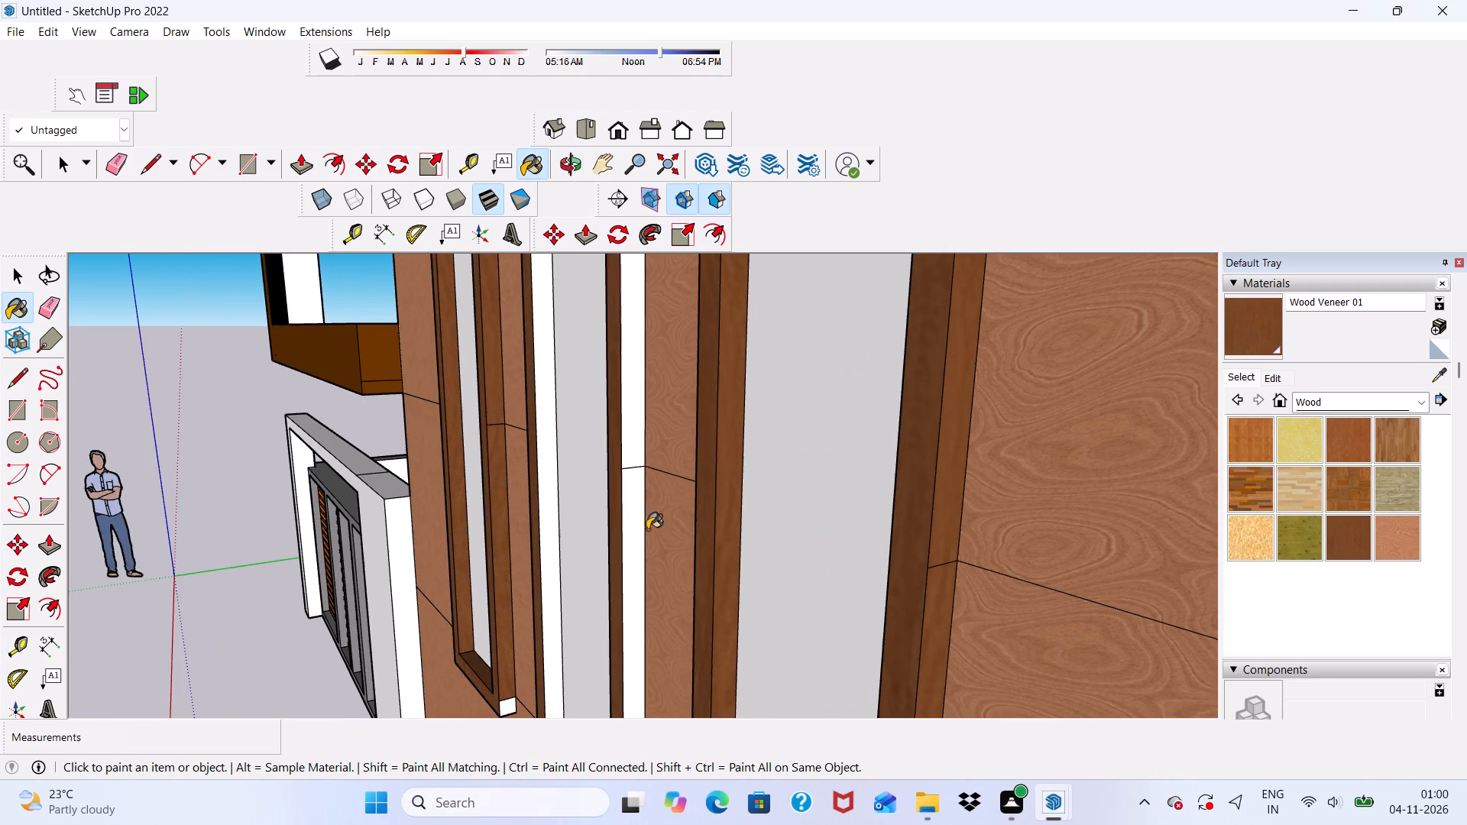
Paint the middle slender frame's lower outer right segments and the tallest frame's adjoining segment above Wood Veneer 01.
{"action": "left_click", "coordinate": [630, 535]}
{"action": "left_click", "coordinate": [634, 430]}
{"action": "scroll", "coordinate": [650, 467], "scroll_direction": "down", "scroll_amount": 7}
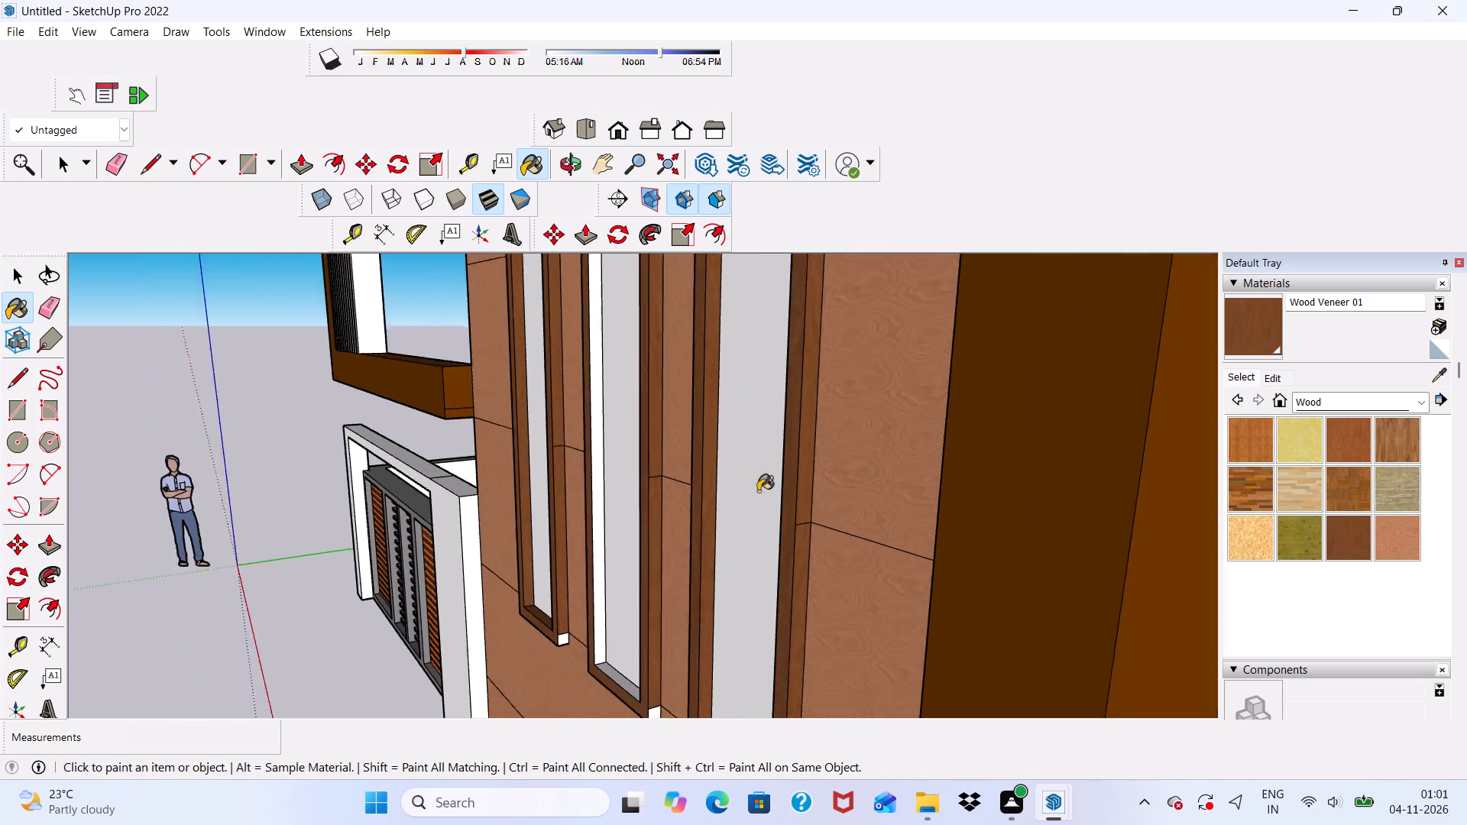
{"action": "scroll", "coordinate": [758, 491], "scroll_direction": "down", "scroll_amount": 8}
{"action": "scroll", "coordinate": [786, 265], "scroll_direction": "up", "scroll_amount": 5}
{"action": "scroll", "coordinate": [667, 361], "scroll_direction": "up", "scroll_amount": 11}
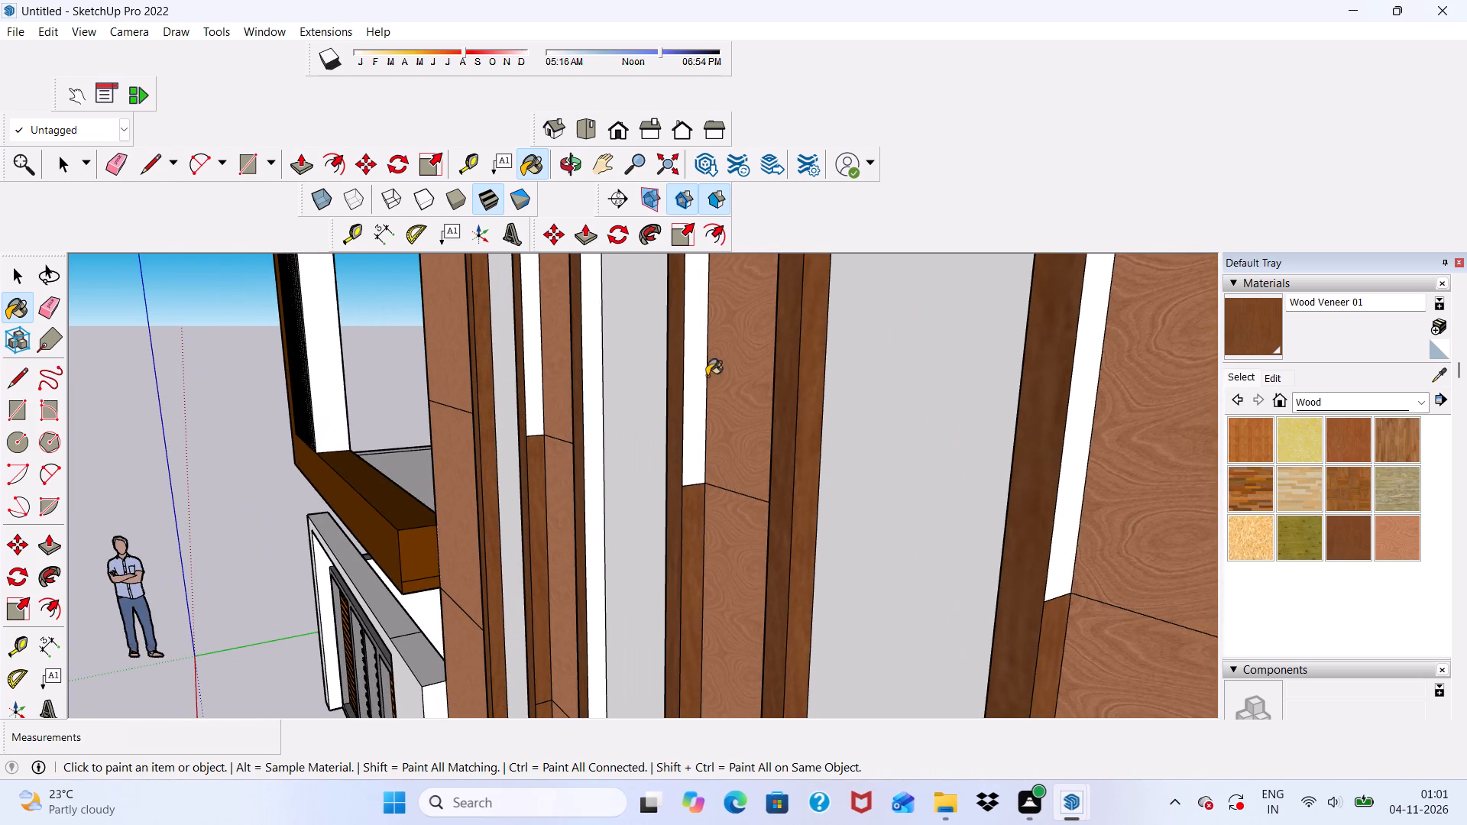
{"action": "left_click", "coordinate": [705, 388]}
{"action": "left_click", "coordinate": [694, 396]}
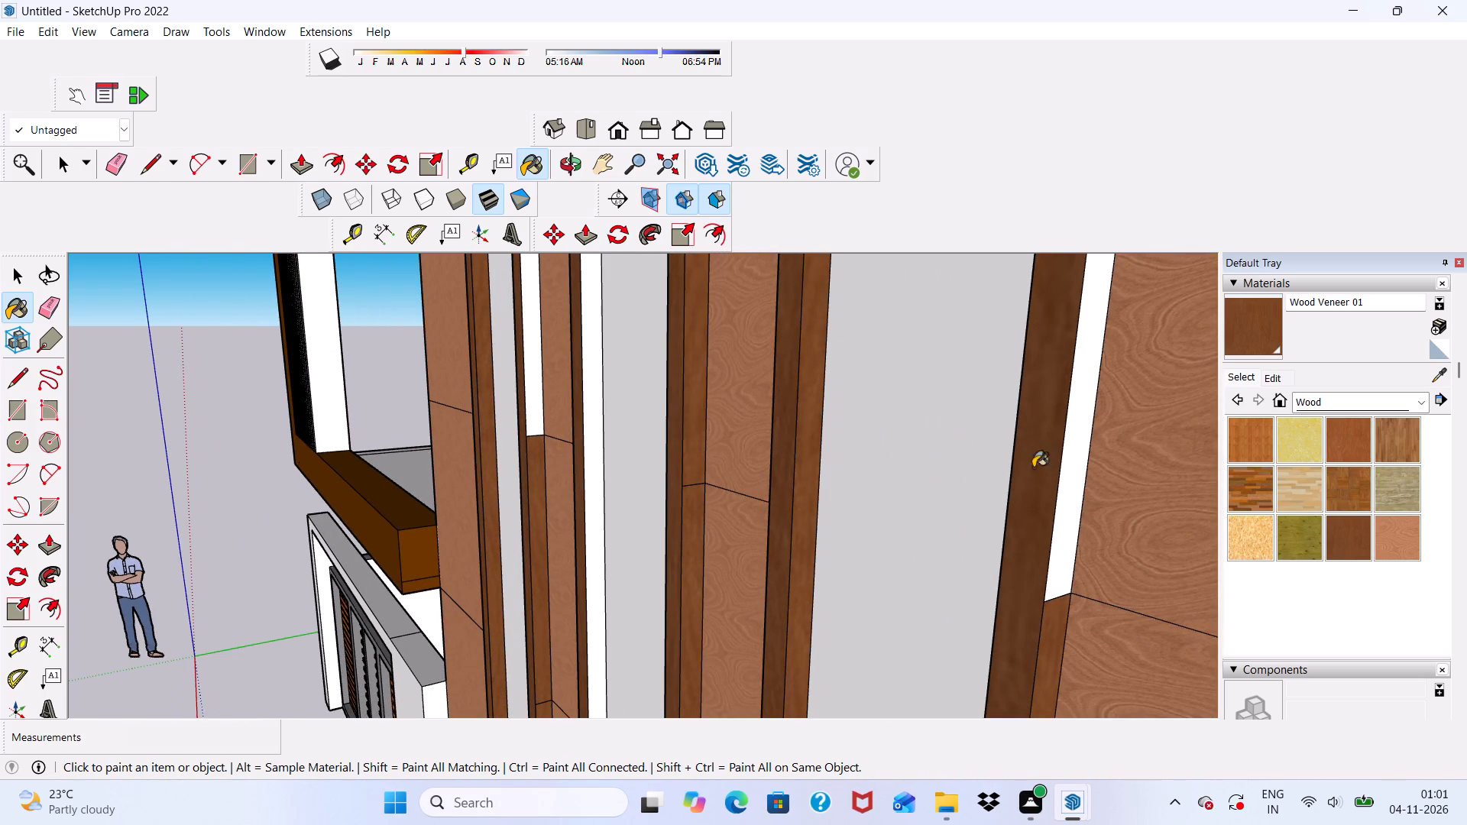
{"action": "left_click", "coordinate": [1072, 486]}
{"action": "scroll", "coordinate": [1050, 431], "scroll_direction": "down", "scroll_amount": 14}
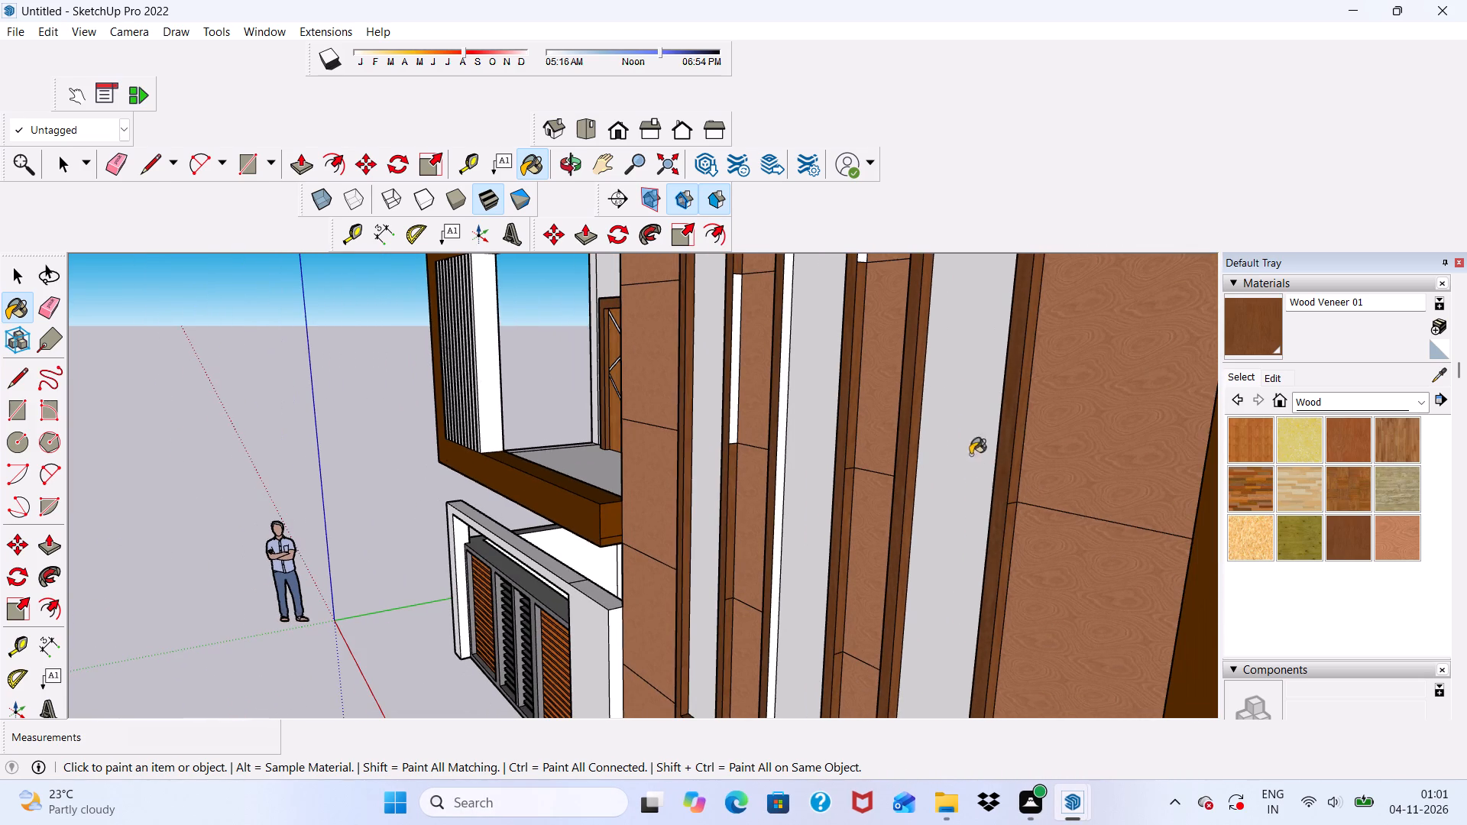
Paint the next outer right side segments up on the two taller slender window frames Wood Veneer 01.
{"action": "scroll", "coordinate": [976, 351], "scroll_direction": "down", "scroll_amount": 8}
{"action": "scroll", "coordinate": [984, 339], "scroll_direction": "up", "scroll_amount": 8}
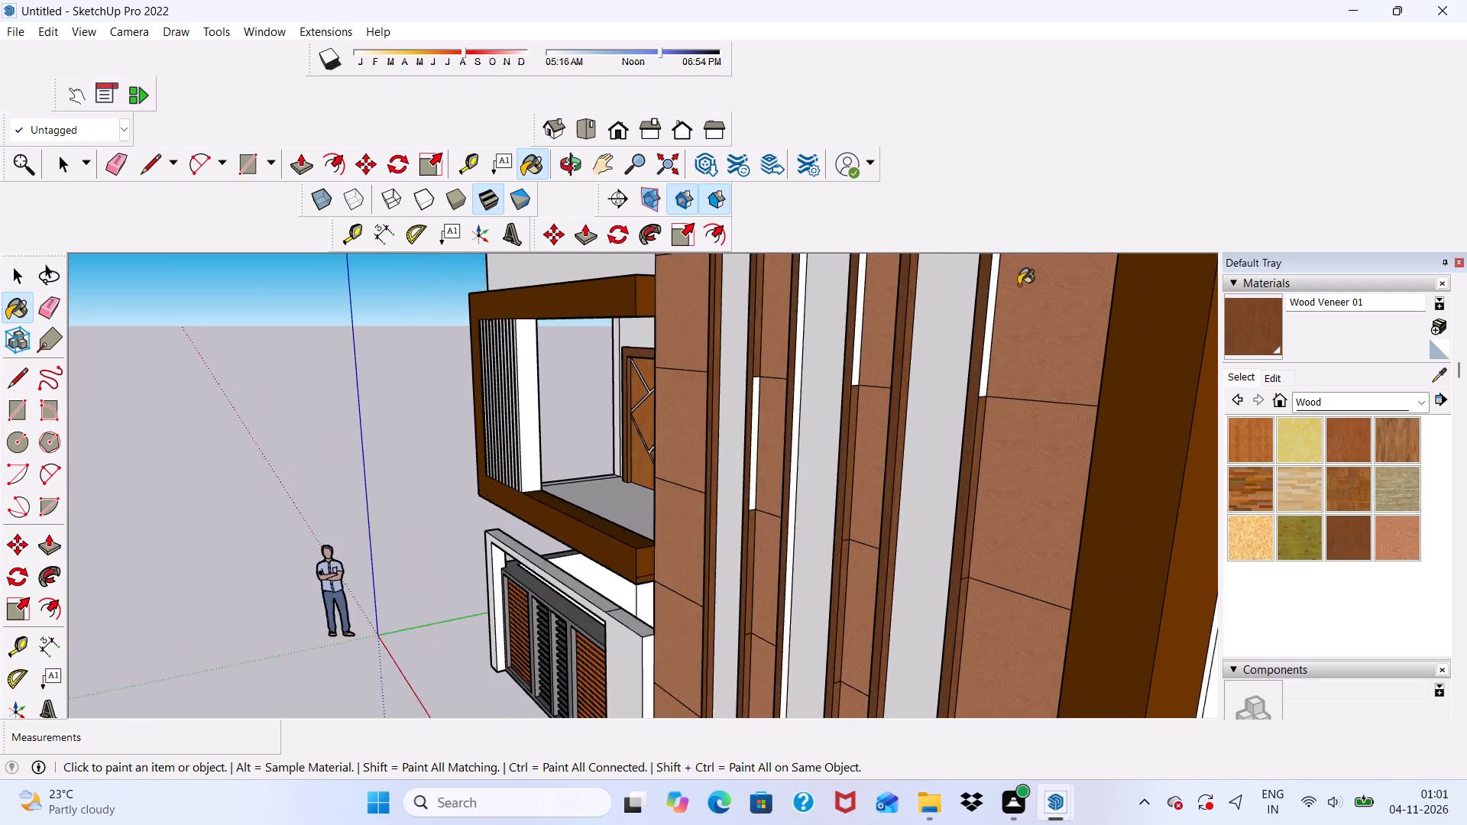
{"action": "scroll", "coordinate": [1018, 285], "scroll_direction": "up", "scroll_amount": 8}
{"action": "left_click", "coordinate": [1015, 342]}
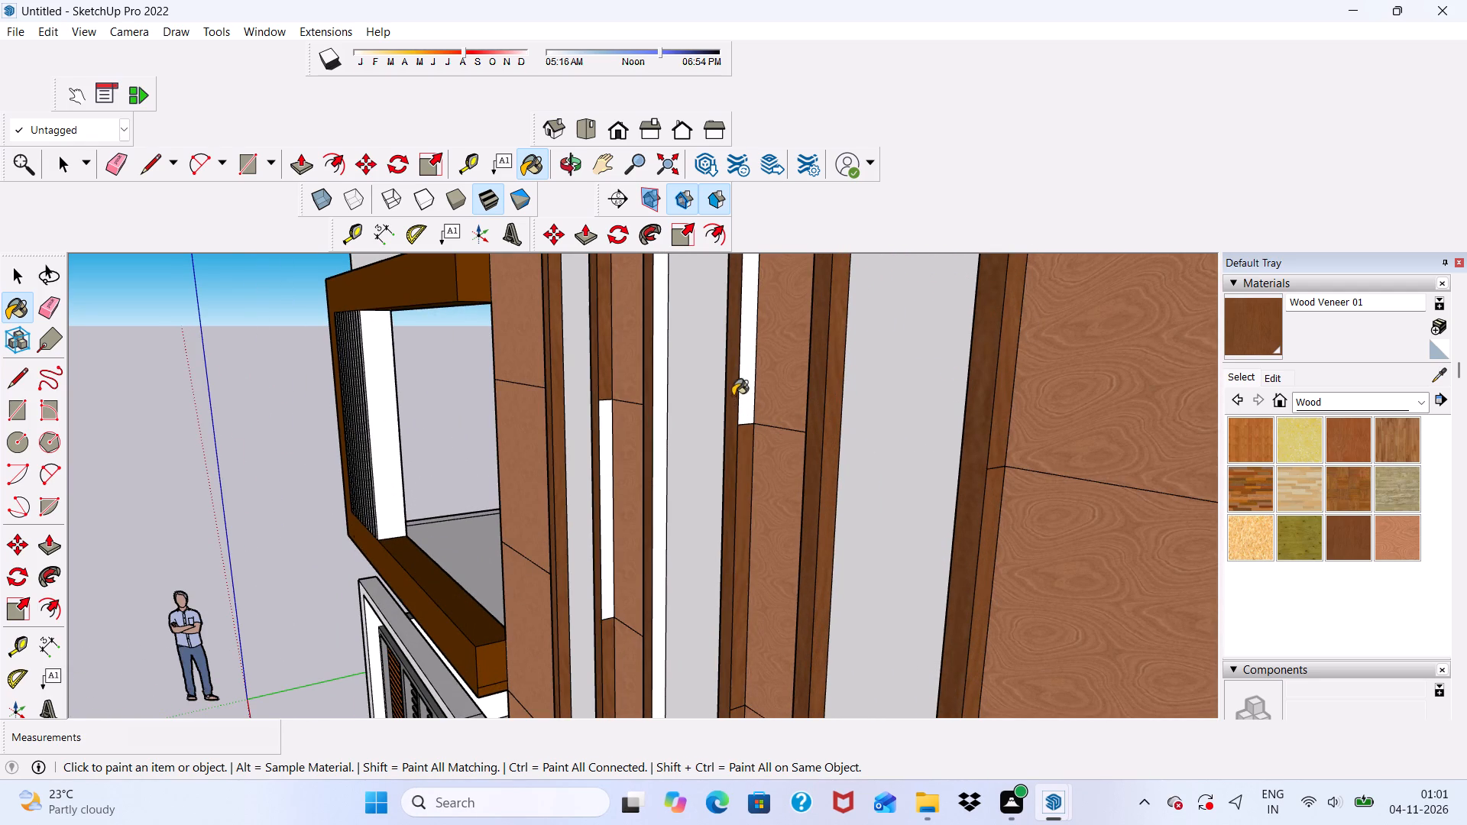
{"action": "left_click", "coordinate": [745, 386]}
Paint the middle slender frame's inner left side and the shortest frame's unpainted outer right segment Wood Veneer 01.
{"action": "left_click", "coordinate": [655, 478]}
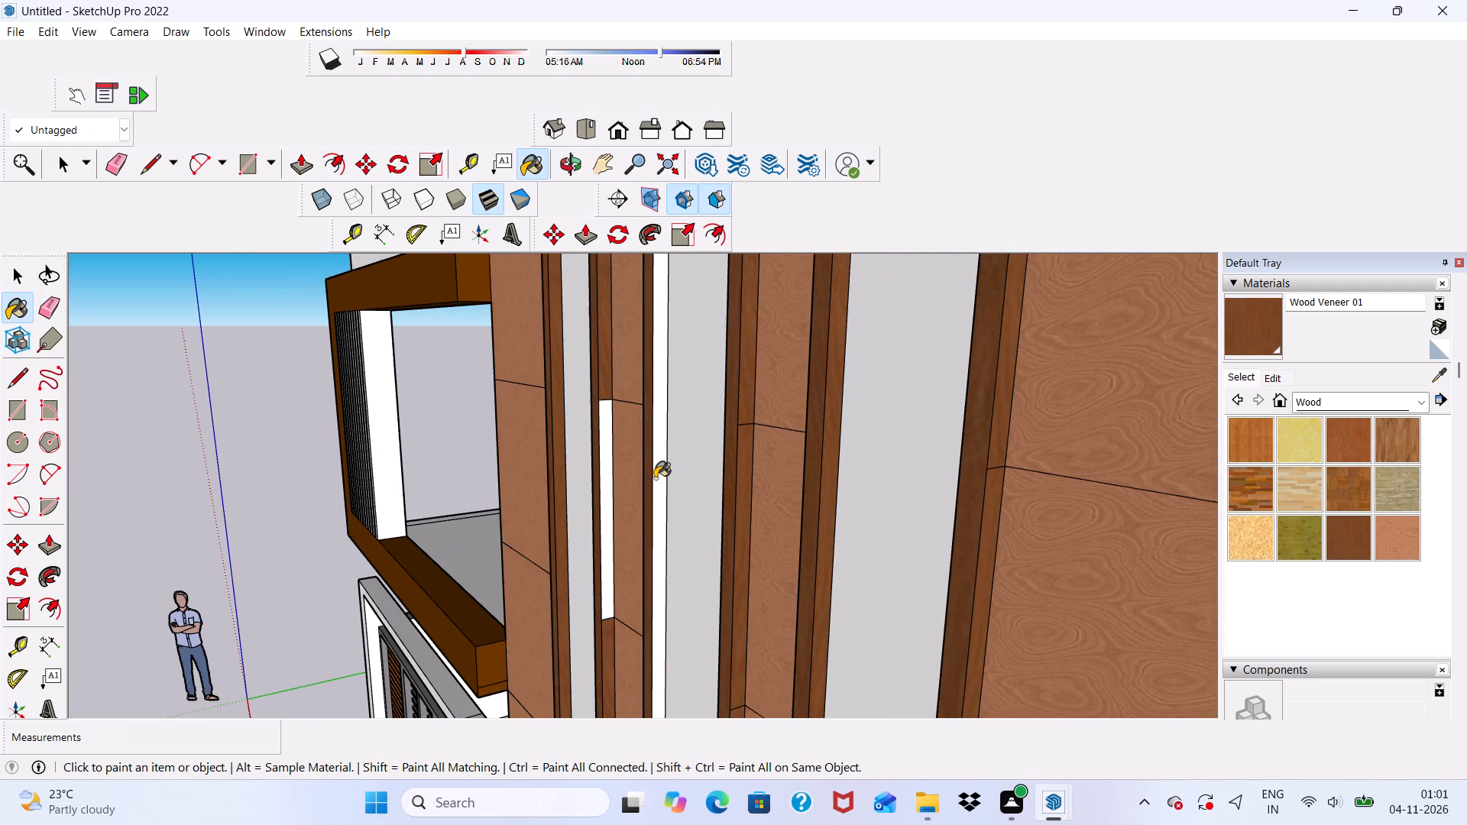
{"action": "scroll", "coordinate": [601, 503], "scroll_direction": "up", "scroll_amount": 2}
{"action": "left_click", "coordinate": [601, 462]}
{"action": "scroll", "coordinate": [645, 447], "scroll_direction": "down", "scroll_amount": 5}
{"action": "scroll", "coordinate": [656, 489], "scroll_direction": "up", "scroll_amount": 3}
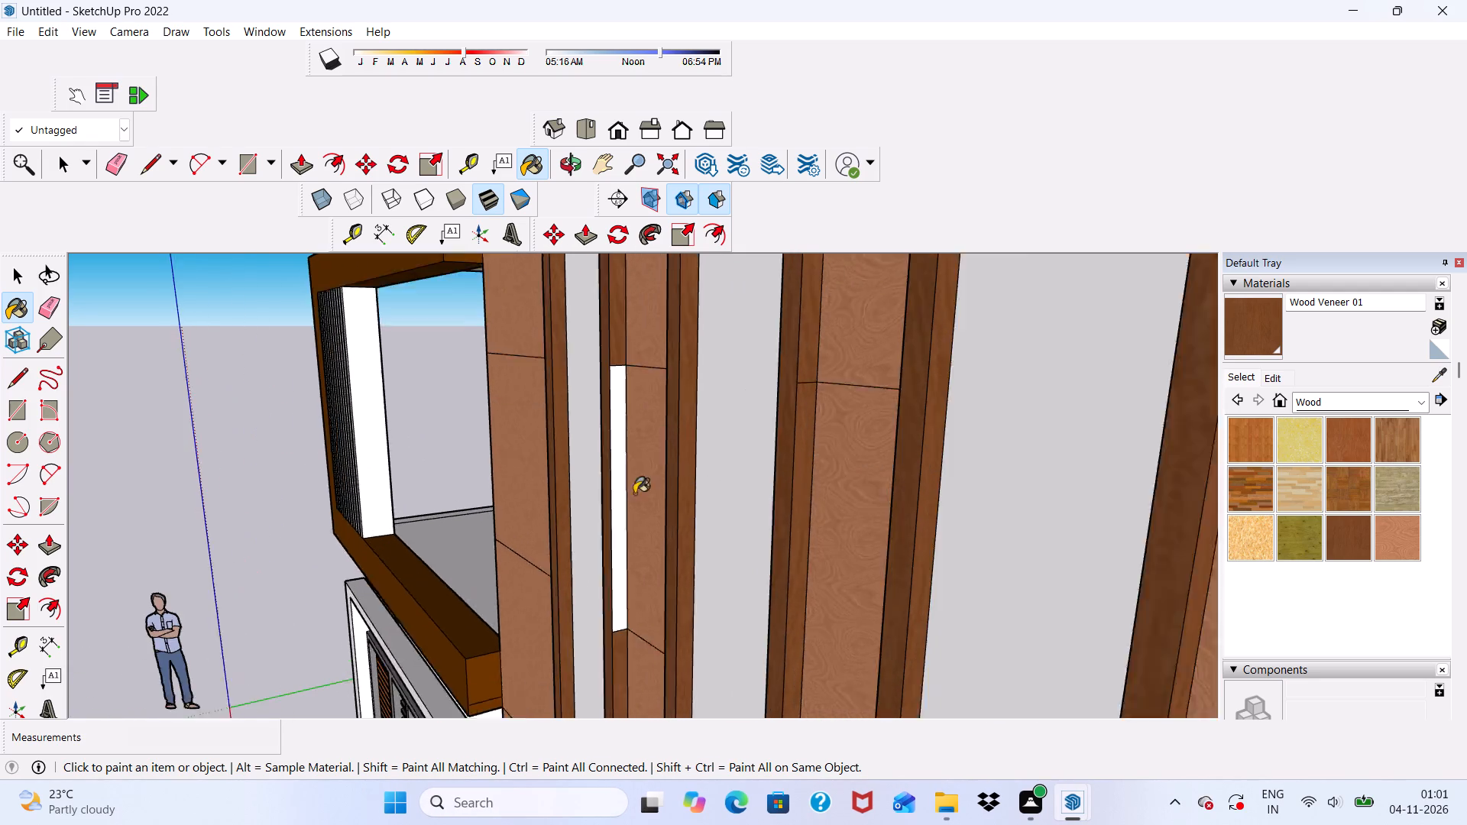
{"action": "scroll", "coordinate": [634, 493], "scroll_direction": "up", "scroll_amount": 7}
{"action": "left_click", "coordinate": [616, 455]}
{"action": "scroll", "coordinate": [616, 457], "scroll_direction": "down", "scroll_amount": 11}
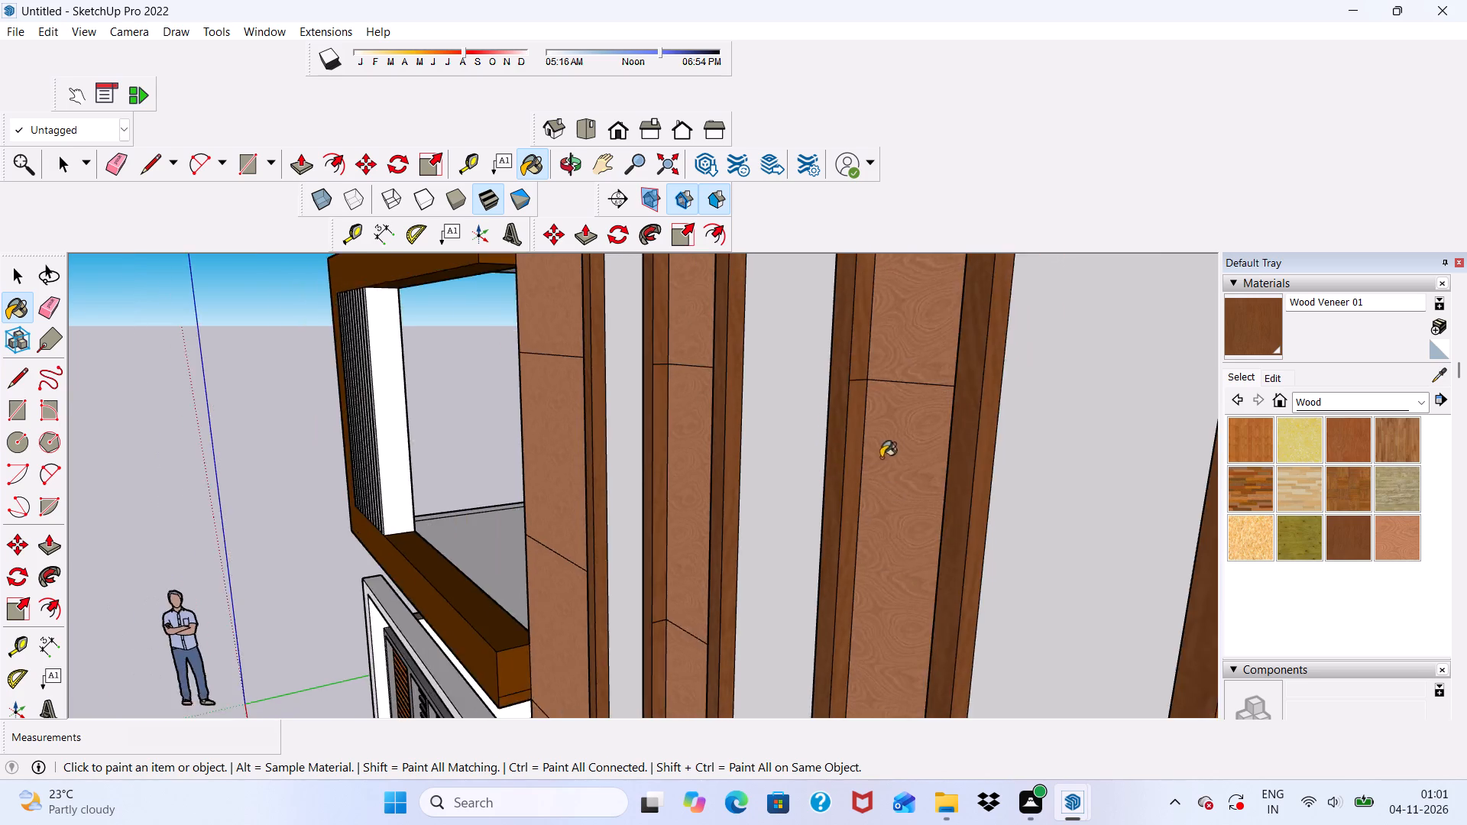
Paint the upper outer right side segments of the two taller slender window frames Wood Veneer 01.
{"action": "scroll", "coordinate": [881, 458], "scroll_direction": "down", "scroll_amount": 14}
{"action": "scroll", "coordinate": [902, 285], "scroll_direction": "up", "scroll_amount": 12}
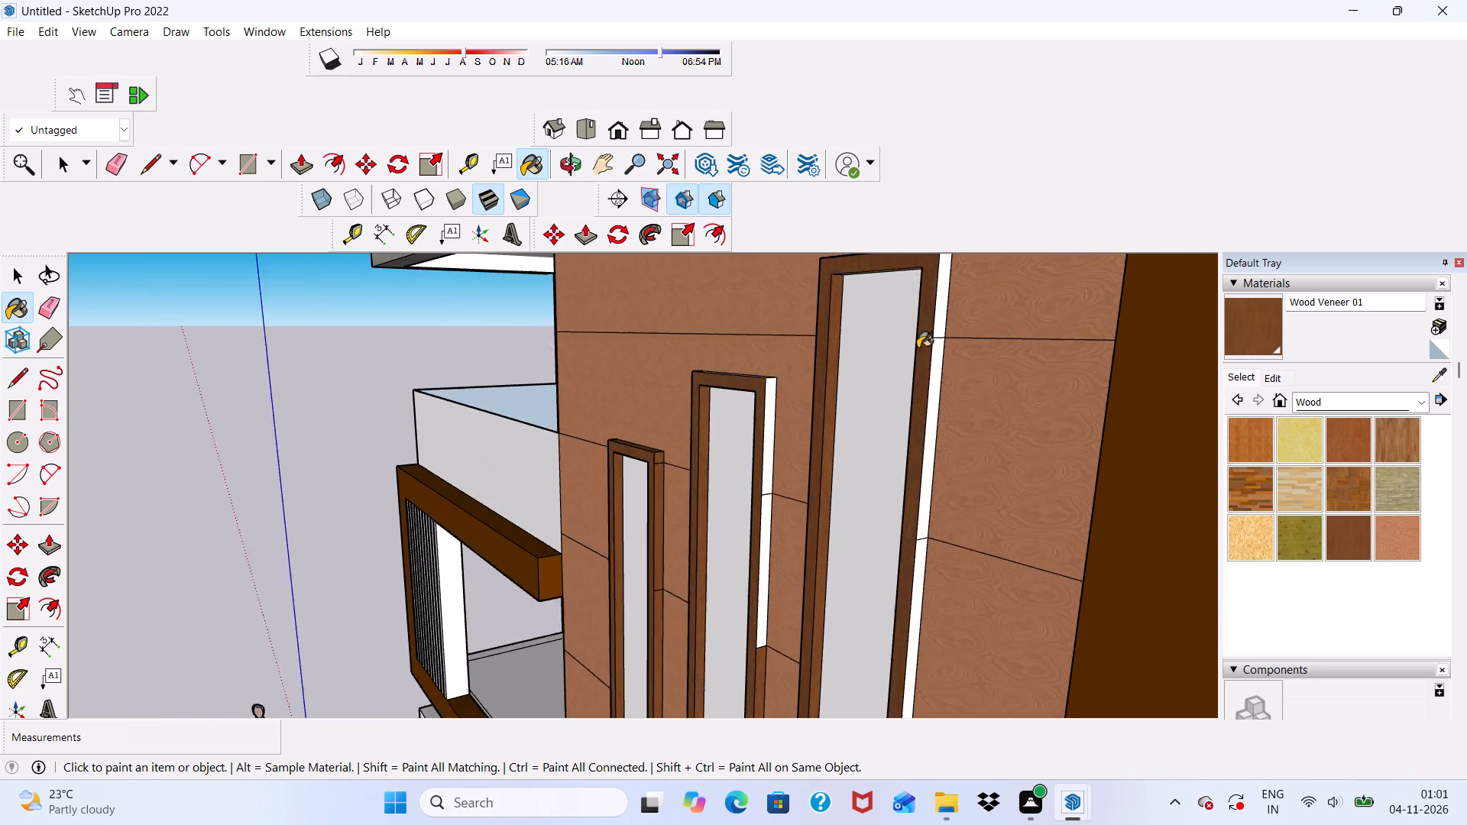
{"action": "scroll", "coordinate": [918, 348], "scroll_direction": "up", "scroll_amount": 2}
{"action": "left_click", "coordinate": [941, 325]}
{"action": "left_click", "coordinate": [934, 422]}
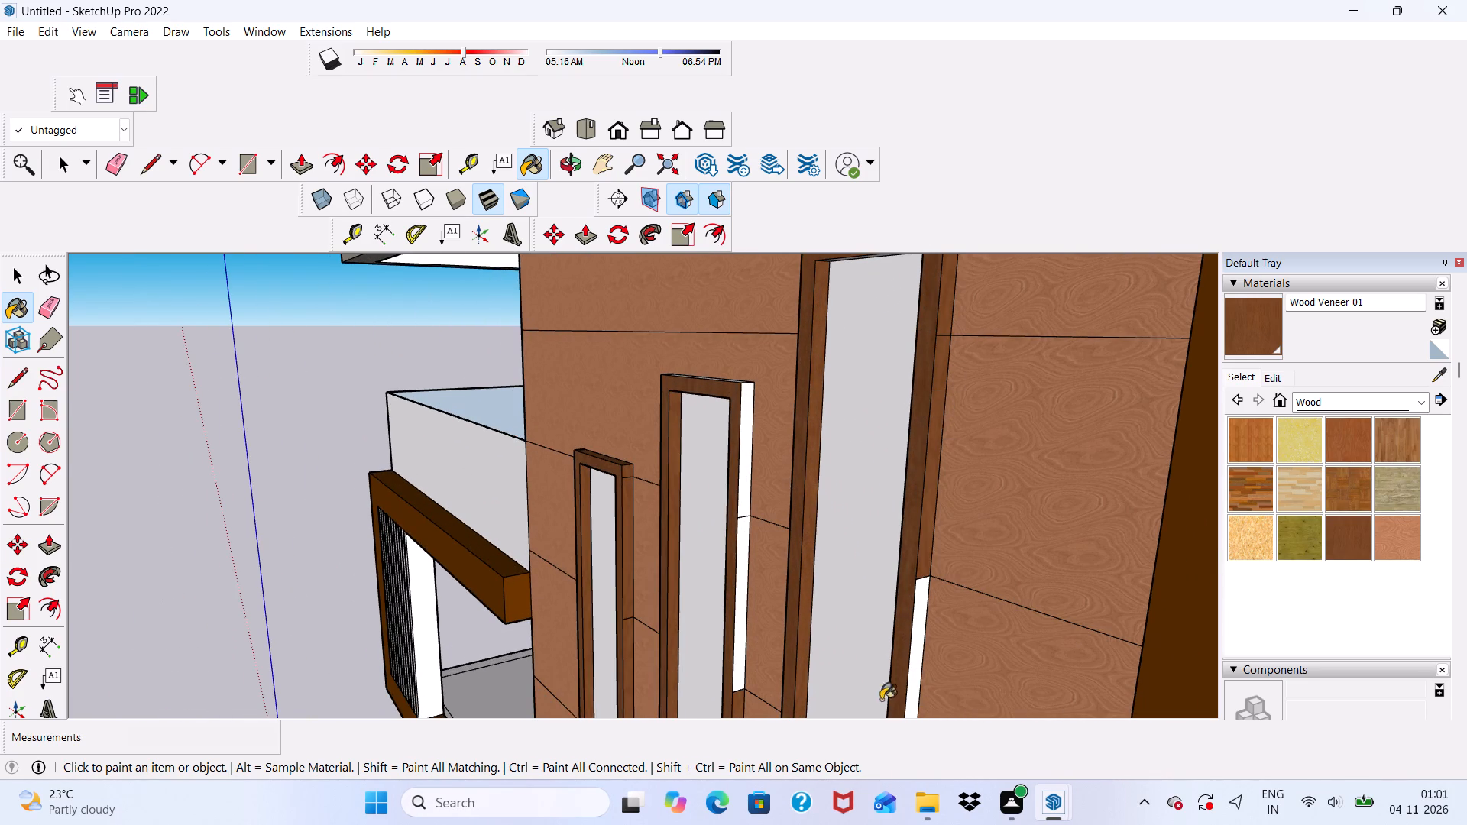
{"action": "scroll", "coordinate": [879, 707], "scroll_direction": "up", "scroll_amount": 4}
{"action": "left_click", "coordinate": [933, 589]}
{"action": "left_click", "coordinate": [678, 537]}
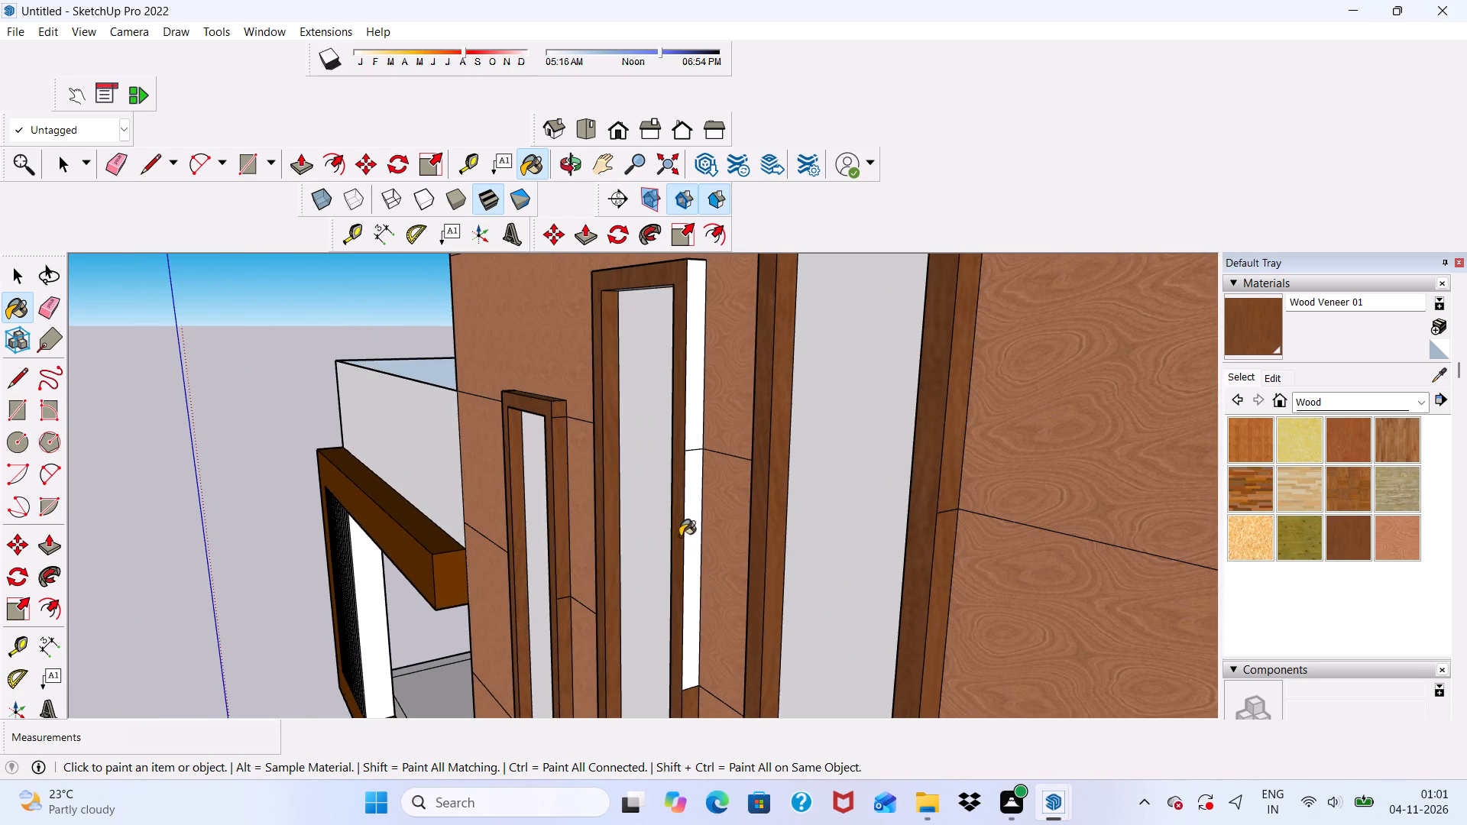
{"action": "left_click", "coordinate": [691, 530]}
{"action": "left_click", "coordinate": [694, 395]}
{"action": "scroll", "coordinate": [691, 417], "scroll_direction": "down", "scroll_amount": 2}
Paint the exposed outer left segments and inner right sides of the two taller slender window frames Wood Veneer 01.
{"action": "middle_click_drag", "start_coordinate": [691, 445], "coordinate": [840, 419]}
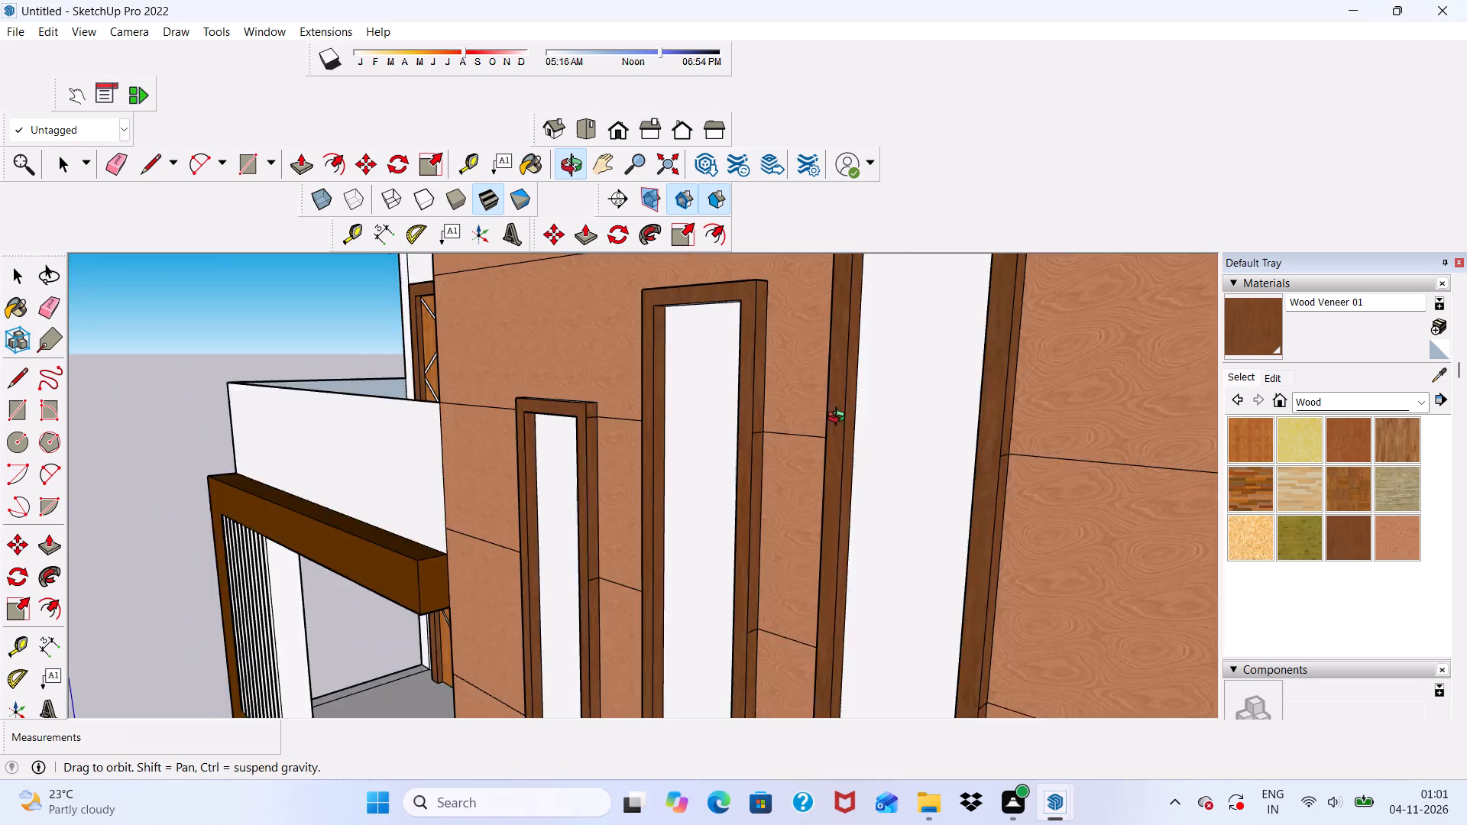
{"action": "middle_click_drag", "start_coordinate": [840, 419], "coordinate": [1258, 371]}
{"action": "scroll", "coordinate": [785, 521], "scroll_direction": "up", "scroll_amount": 6}
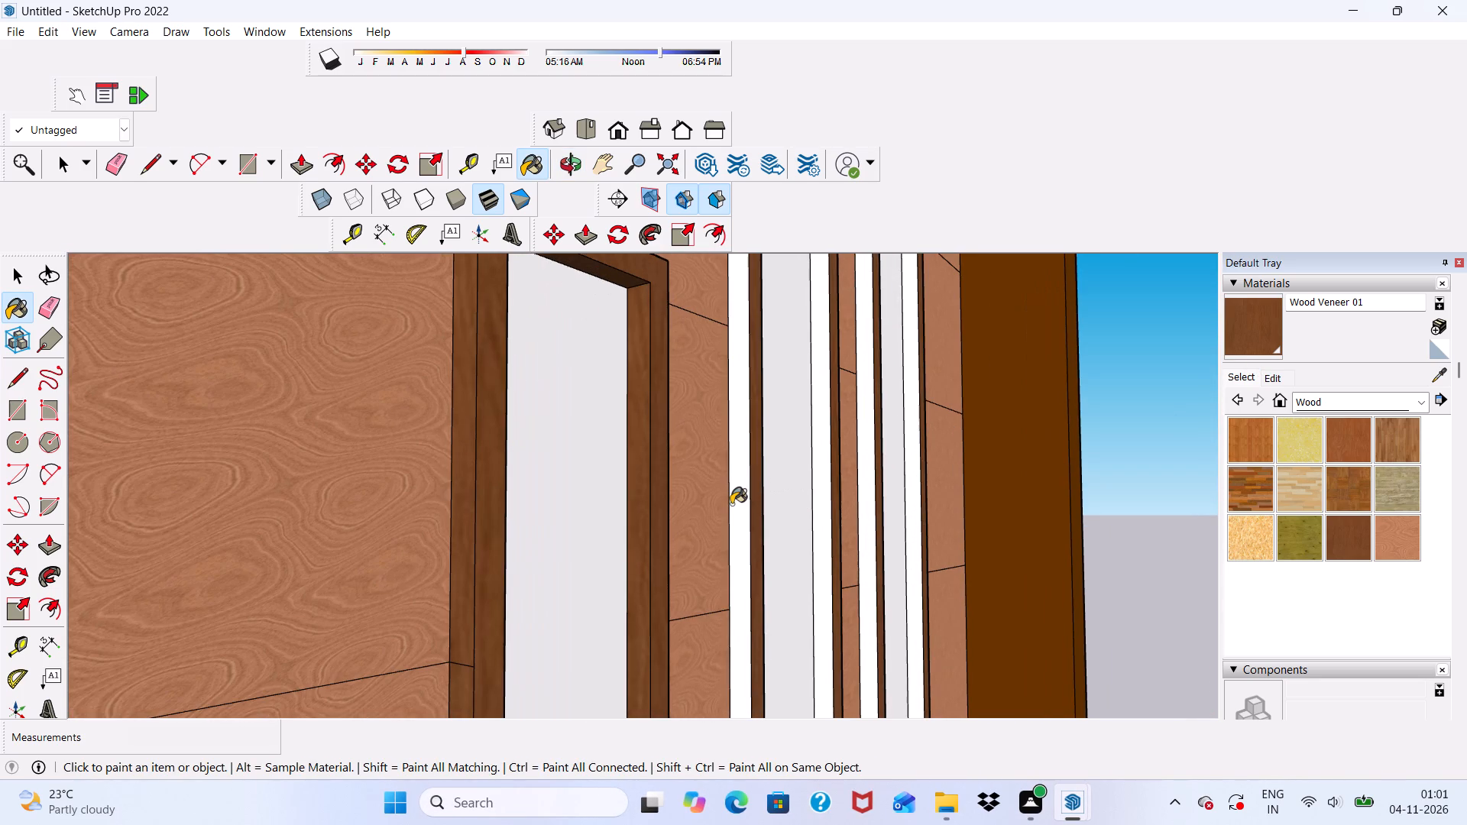
{"action": "left_click", "coordinate": [731, 504]}
{"action": "scroll", "coordinate": [824, 504], "scroll_direction": "up", "scroll_amount": 2}
{"action": "left_click", "coordinate": [824, 504]}
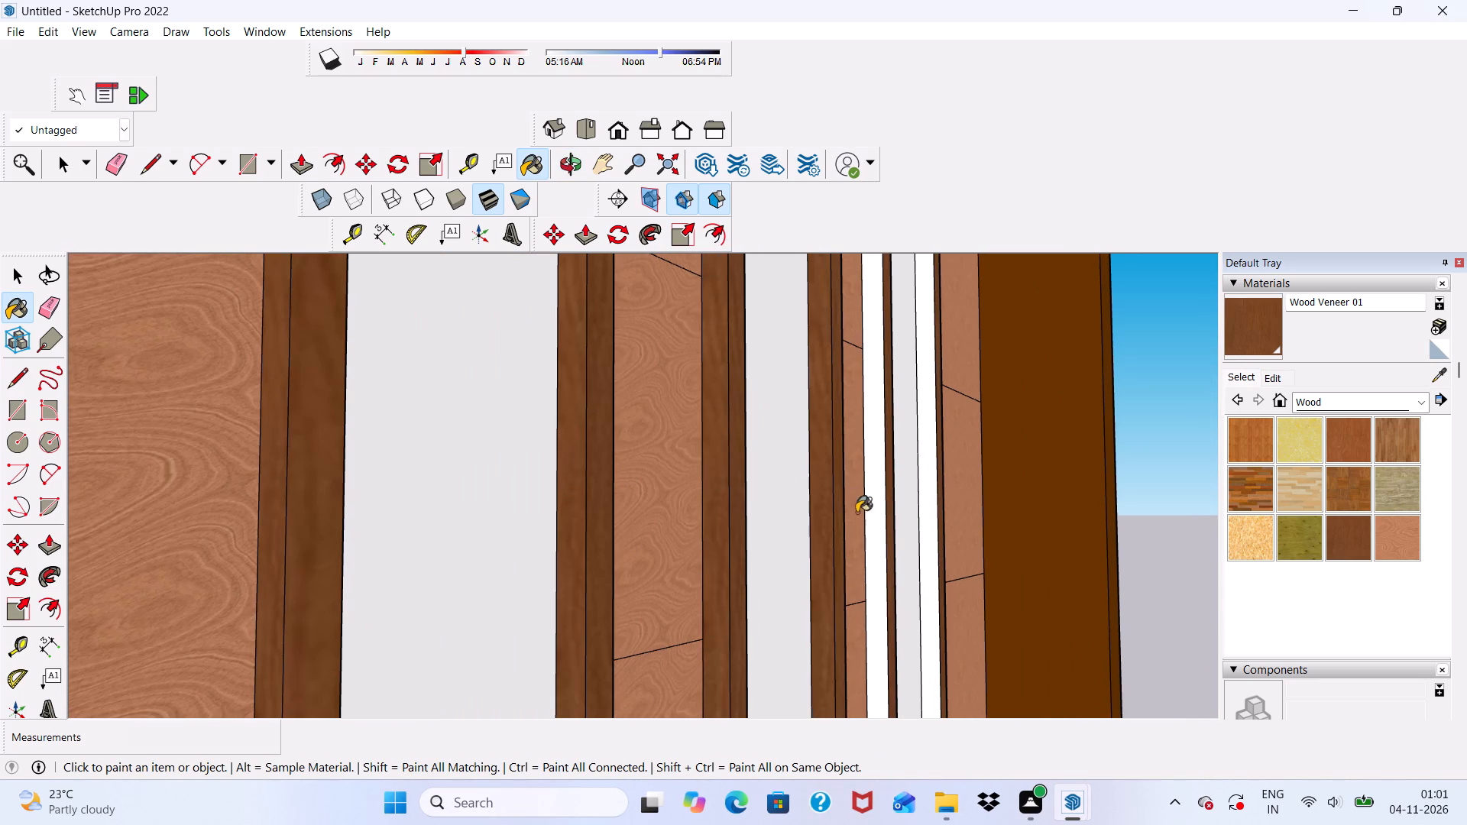
{"action": "left_click", "coordinate": [879, 527]}
{"action": "left_click", "coordinate": [925, 555]}
Paint the inner top faces of the two taller slender window openings Wood Veneer 01.
{"action": "scroll", "coordinate": [957, 496], "scroll_direction": "down", "scroll_amount": 5}
{"action": "middle_click_drag", "start_coordinate": [943, 542], "coordinate": [837, 398]}
{"action": "scroll", "coordinate": [827, 327], "scroll_direction": "up", "scroll_amount": 7}
{"action": "left_click", "coordinate": [860, 296]}
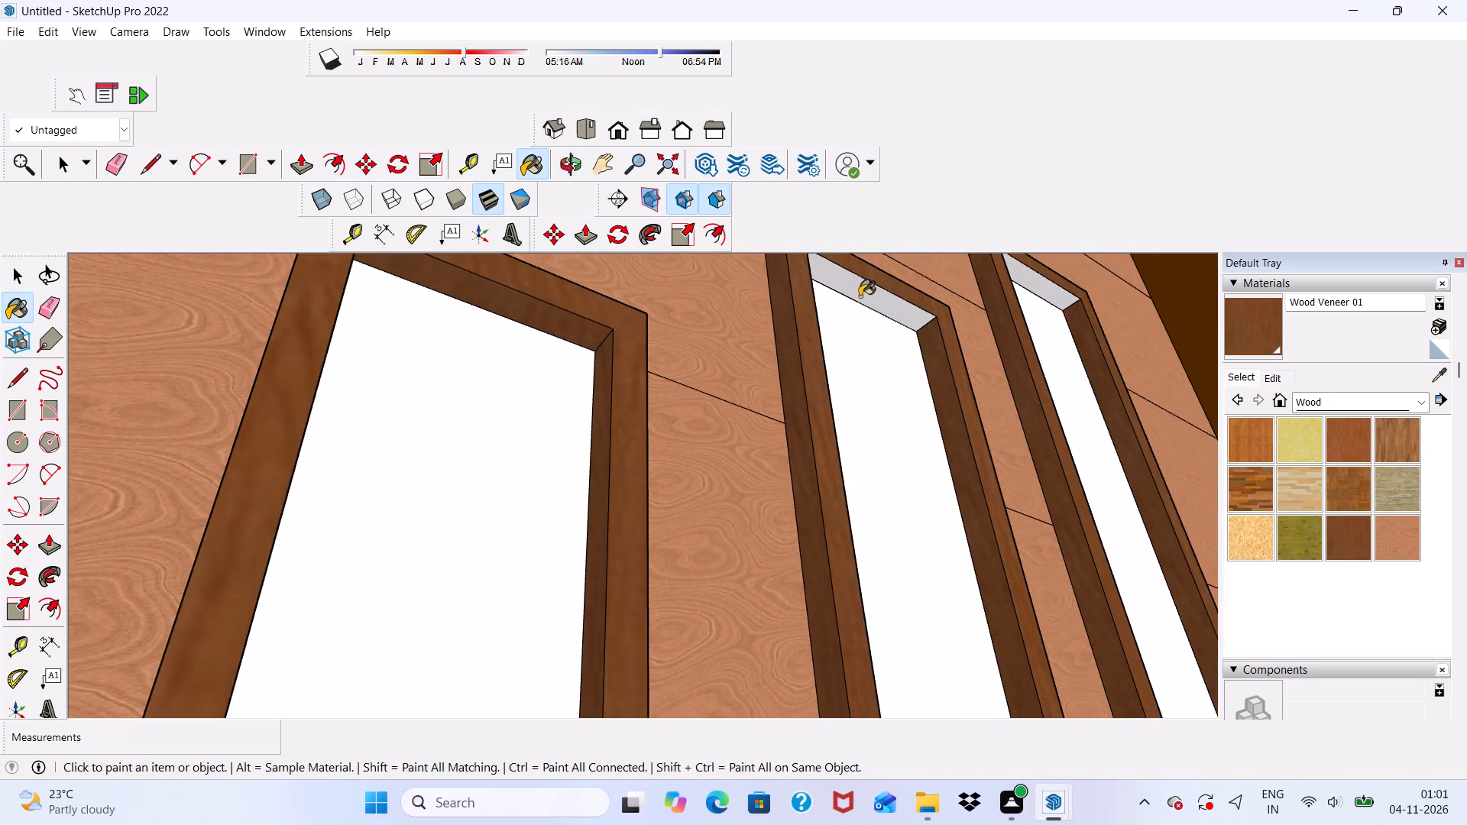
{"action": "scroll", "coordinate": [861, 301], "scroll_direction": "down", "scroll_amount": 4}
{"action": "scroll", "coordinate": [1055, 297], "scroll_direction": "up", "scroll_amount": 4}
{"action": "left_click", "coordinate": [972, 301]}
{"action": "scroll", "coordinate": [966, 322], "scroll_direction": "down", "scroll_amount": 7}
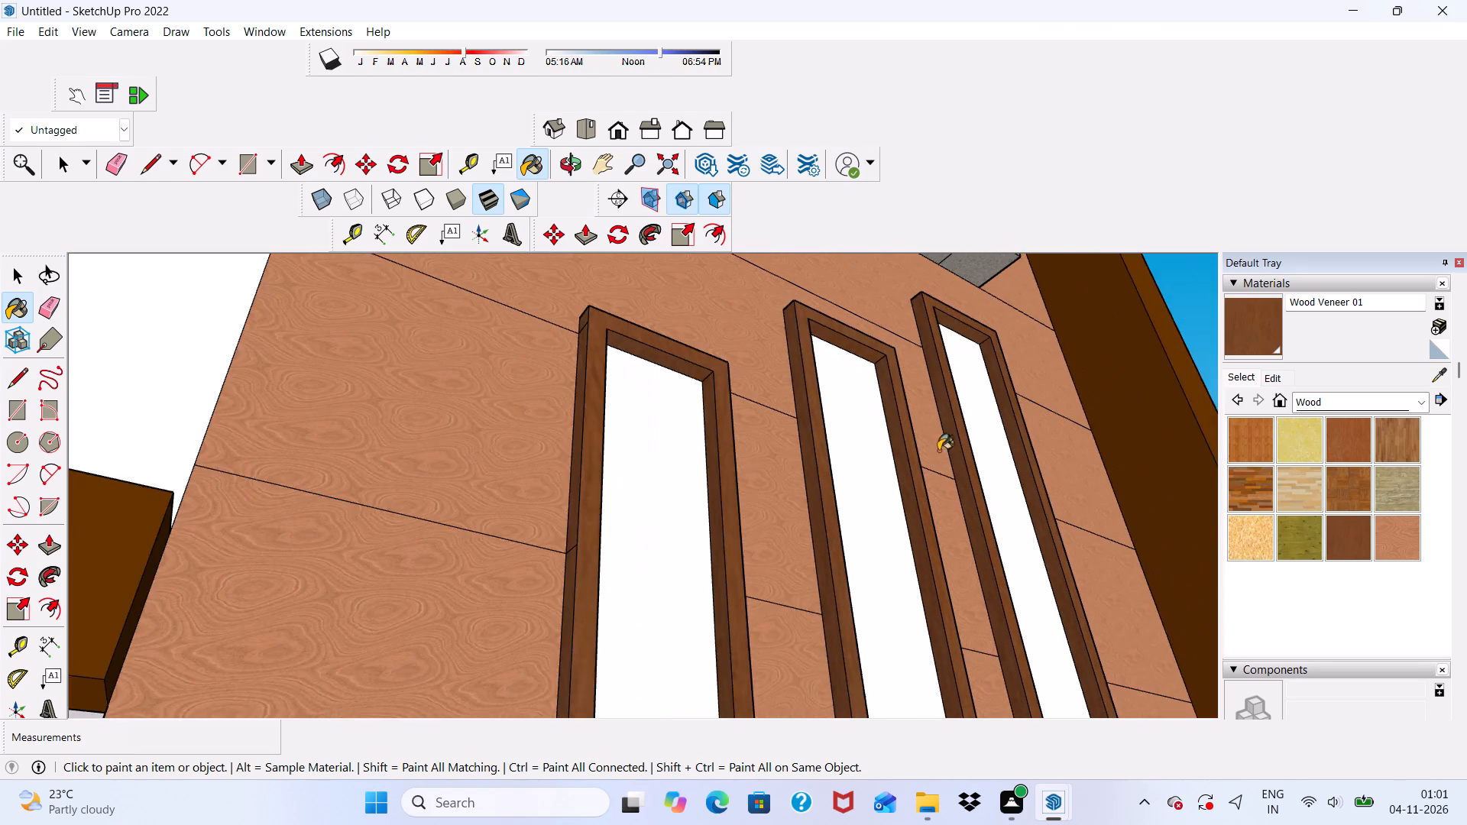
Paint the outer top faces of the two taller slender window frames Wood Veneer 01.
{"action": "scroll", "coordinate": [938, 451], "scroll_direction": "down", "scroll_amount": 4}
{"action": "middle_click_drag", "start_coordinate": [963, 401], "coordinate": [873, 713]}
{"action": "scroll", "coordinate": [884, 451], "scroll_direction": "up", "scroll_amount": 7}
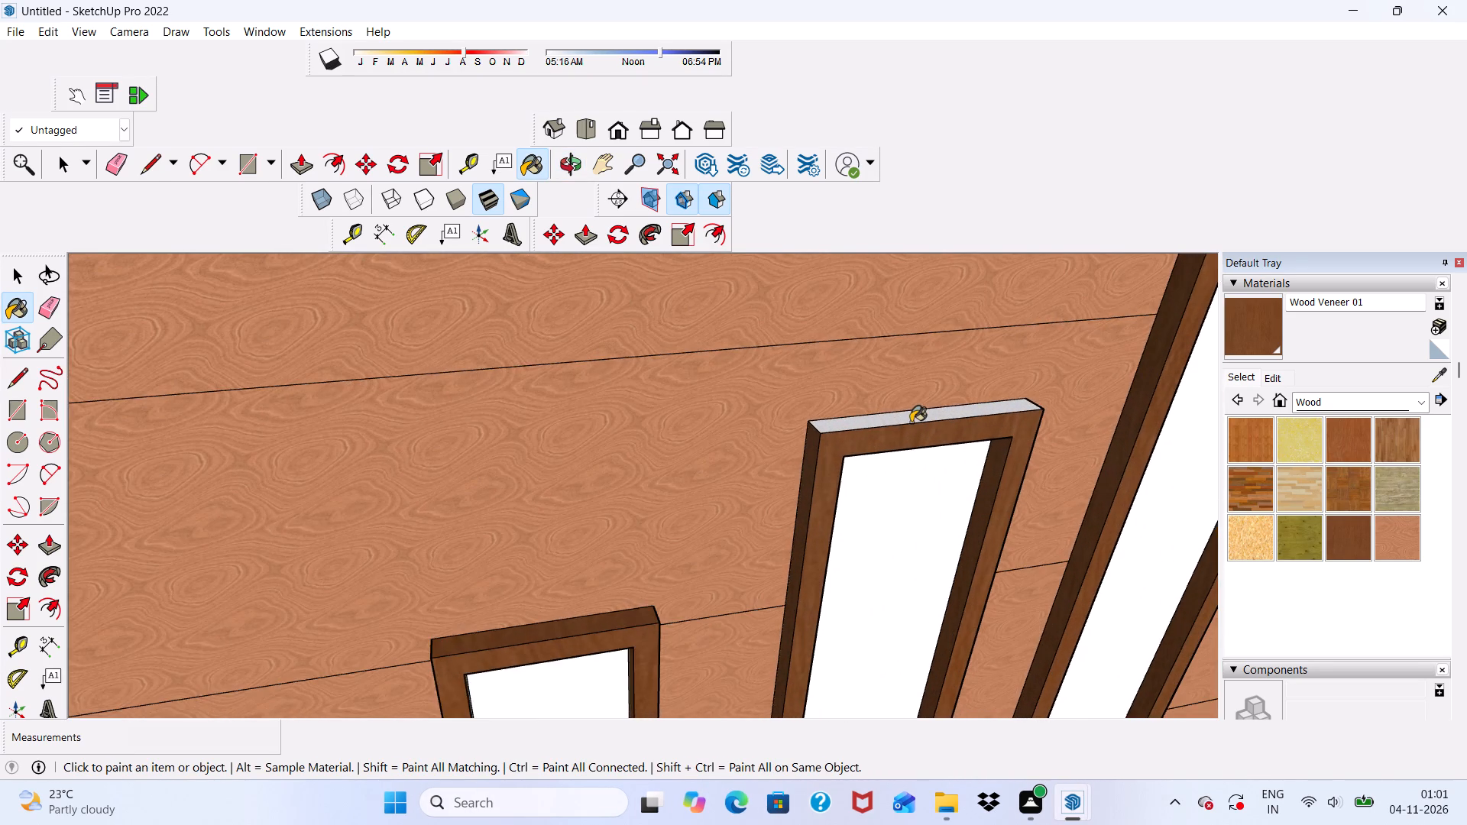
{"action": "left_click", "coordinate": [911, 422]}
{"action": "scroll", "coordinate": [859, 449], "scroll_direction": "down", "scroll_amount": 5}
{"action": "scroll", "coordinate": [928, 419], "scroll_direction": "up", "scroll_amount": 5}
{"action": "scroll", "coordinate": [882, 492], "scroll_direction": "up", "scroll_amount": 7}
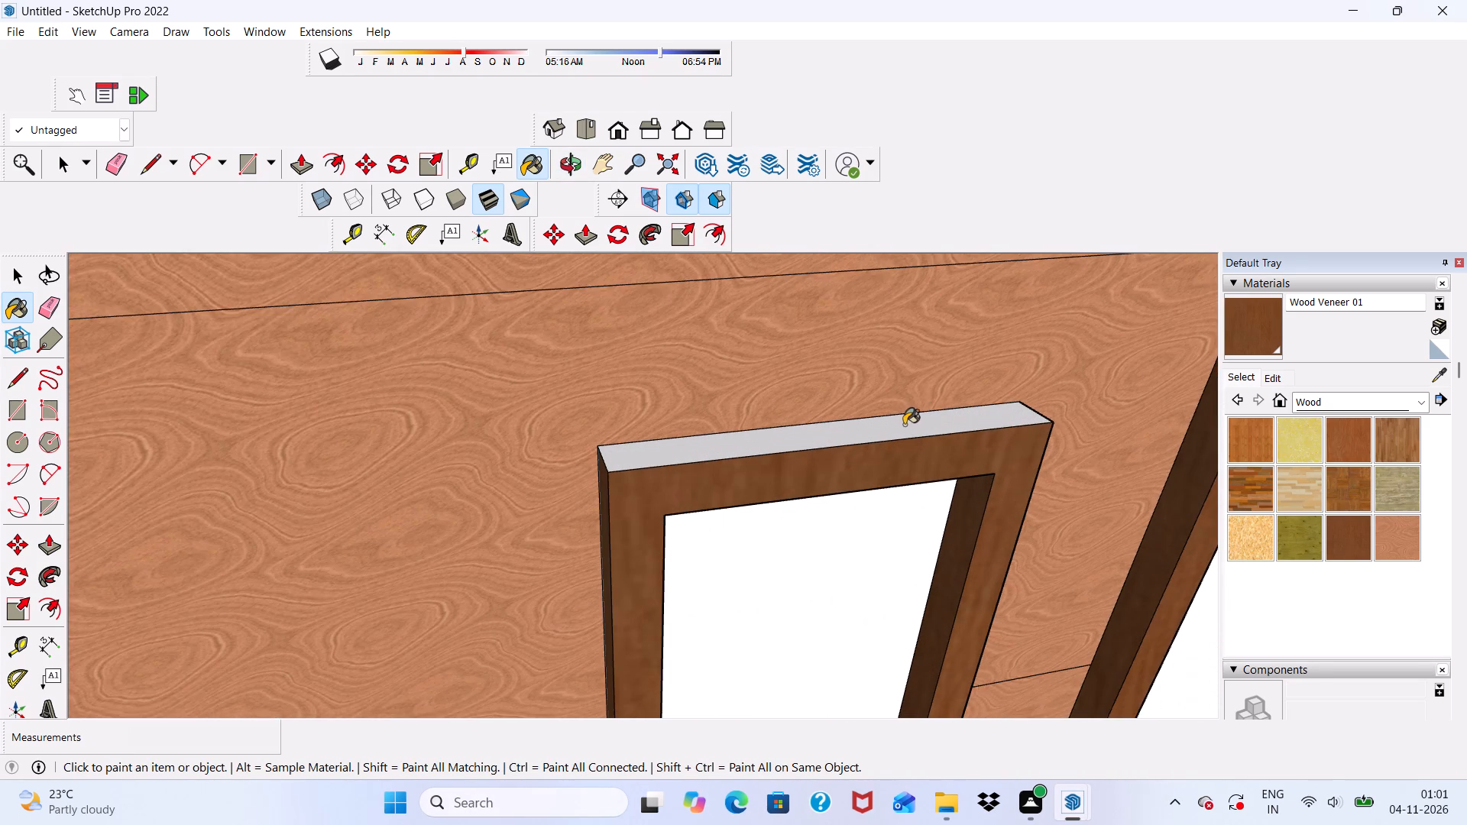
{"action": "left_click", "coordinate": [900, 428]}
{"action": "scroll", "coordinate": [819, 487], "scroll_direction": "down", "scroll_amount": 13}
{"action": "scroll", "coordinate": [1003, 328], "scroll_direction": "up", "scroll_amount": 10}
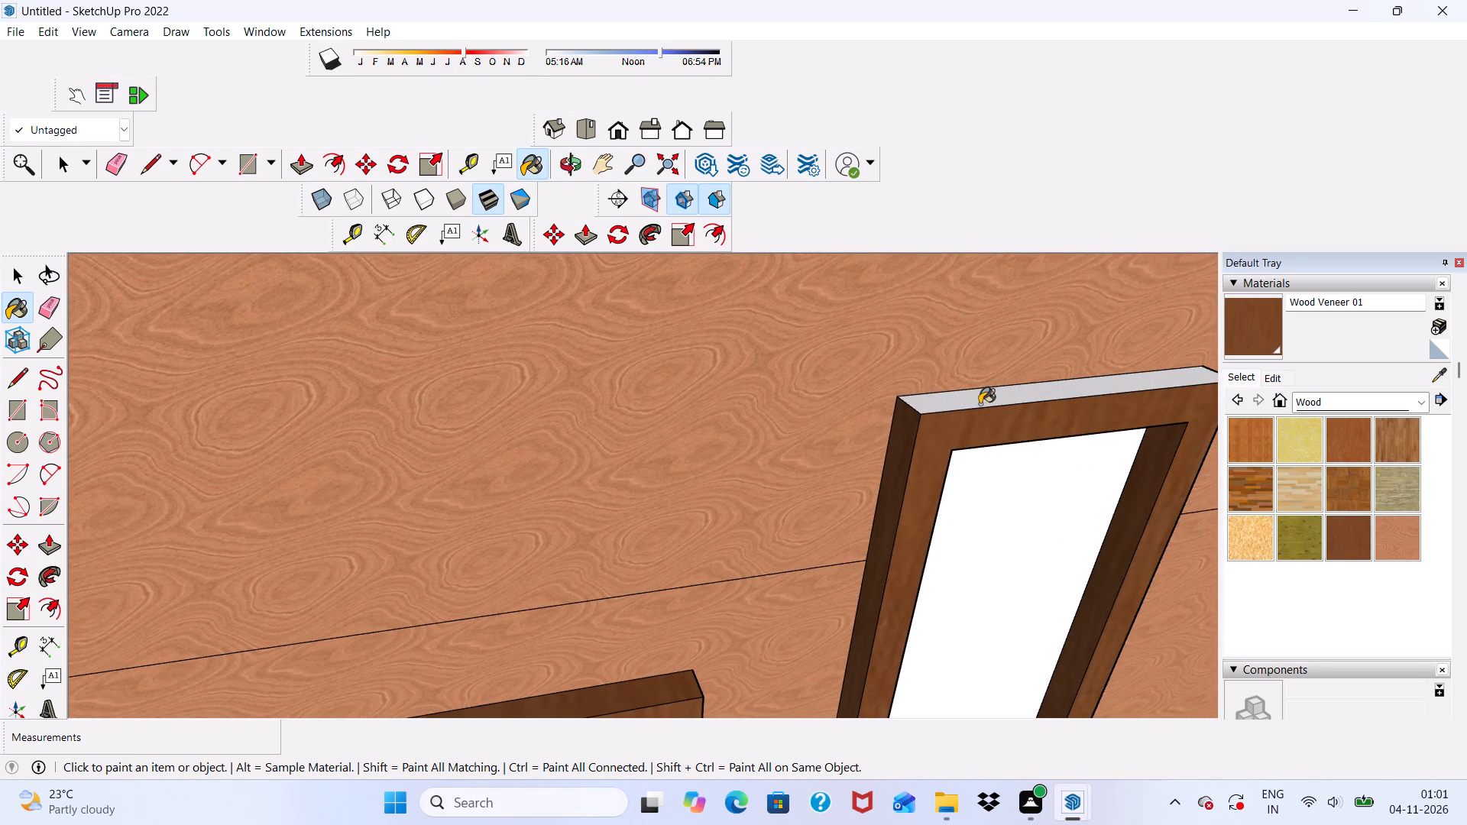
{"action": "left_click", "coordinate": [967, 404]}
{"action": "scroll", "coordinate": [960, 390], "scroll_direction": "down", "scroll_amount": 20}
{"action": "scroll", "coordinate": [960, 390], "scroll_direction": "down", "scroll_amount": 1}
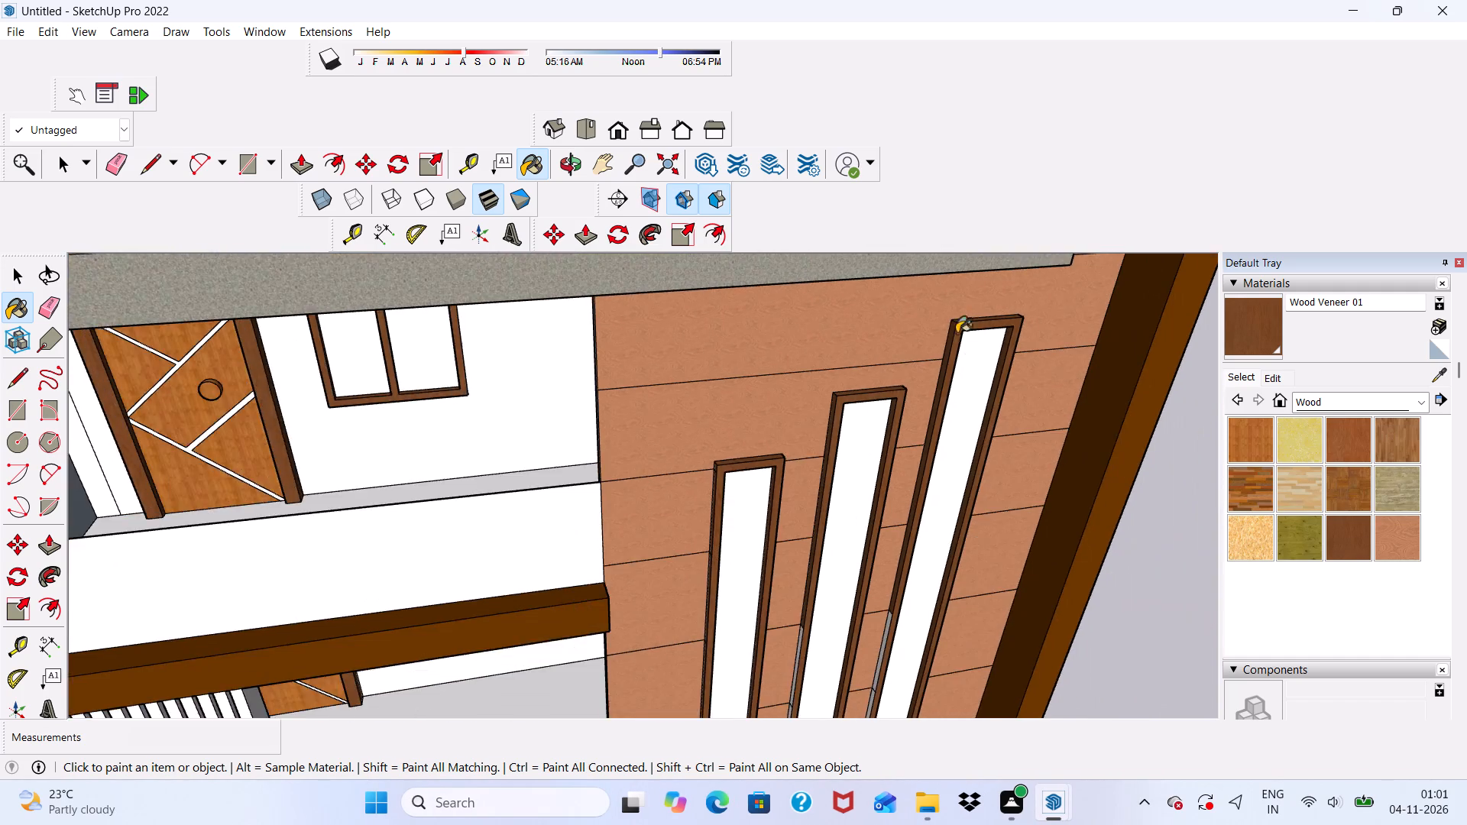
Paint the unpainted mid-height outer left segments of the two taller slender window frames Wood Veneer 01.
{"action": "scroll", "coordinate": [957, 333], "scroll_direction": "down", "scroll_amount": 3}
{"action": "scroll", "coordinate": [883, 623], "scroll_direction": "up", "scroll_amount": 9}
{"action": "middle_click_drag", "start_coordinate": [897, 616], "coordinate": [1025, 589]}
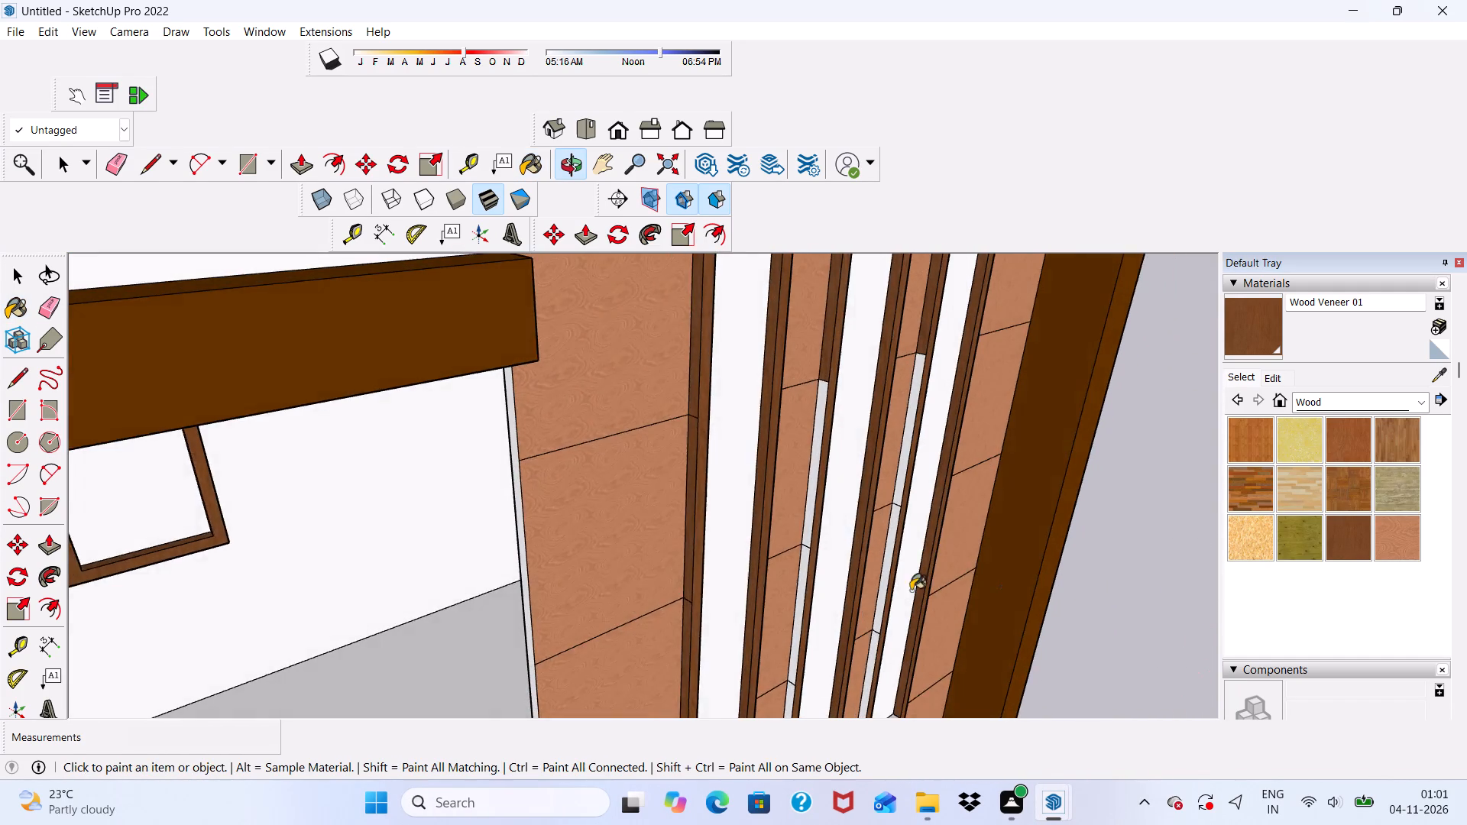
{"action": "scroll", "coordinate": [837, 539], "scroll_direction": "up", "scroll_amount": 3}
{"action": "left_click", "coordinate": [800, 510]}
{"action": "scroll", "coordinate": [807, 594], "scroll_direction": "up", "scroll_amount": 2}
{"action": "left_click", "coordinate": [785, 607]}
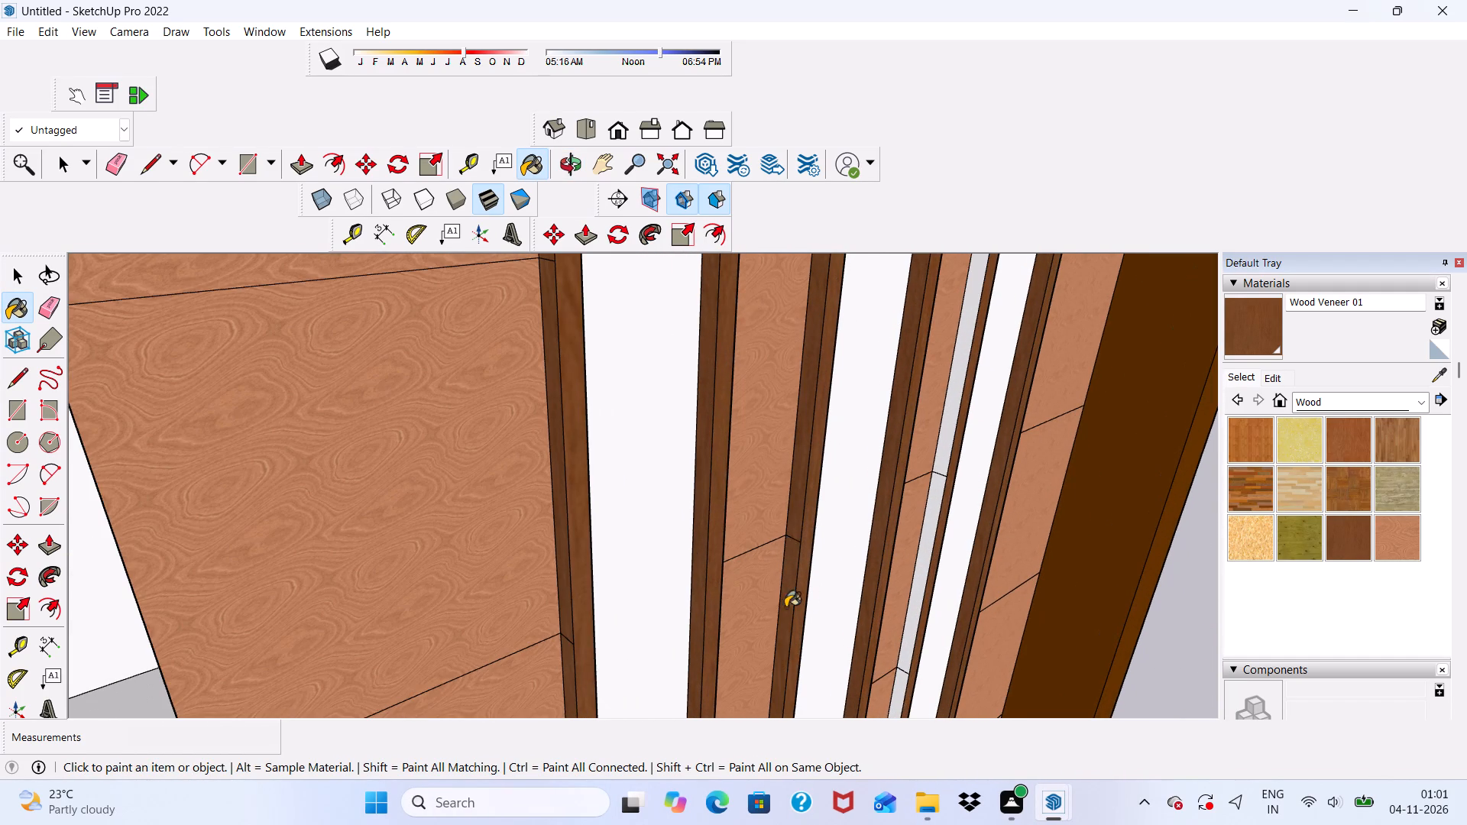
{"action": "scroll", "coordinate": [927, 574], "scroll_direction": "up", "scroll_amount": 1}
{"action": "left_click", "coordinate": [931, 558]}
{"action": "left_click", "coordinate": [937, 435]}
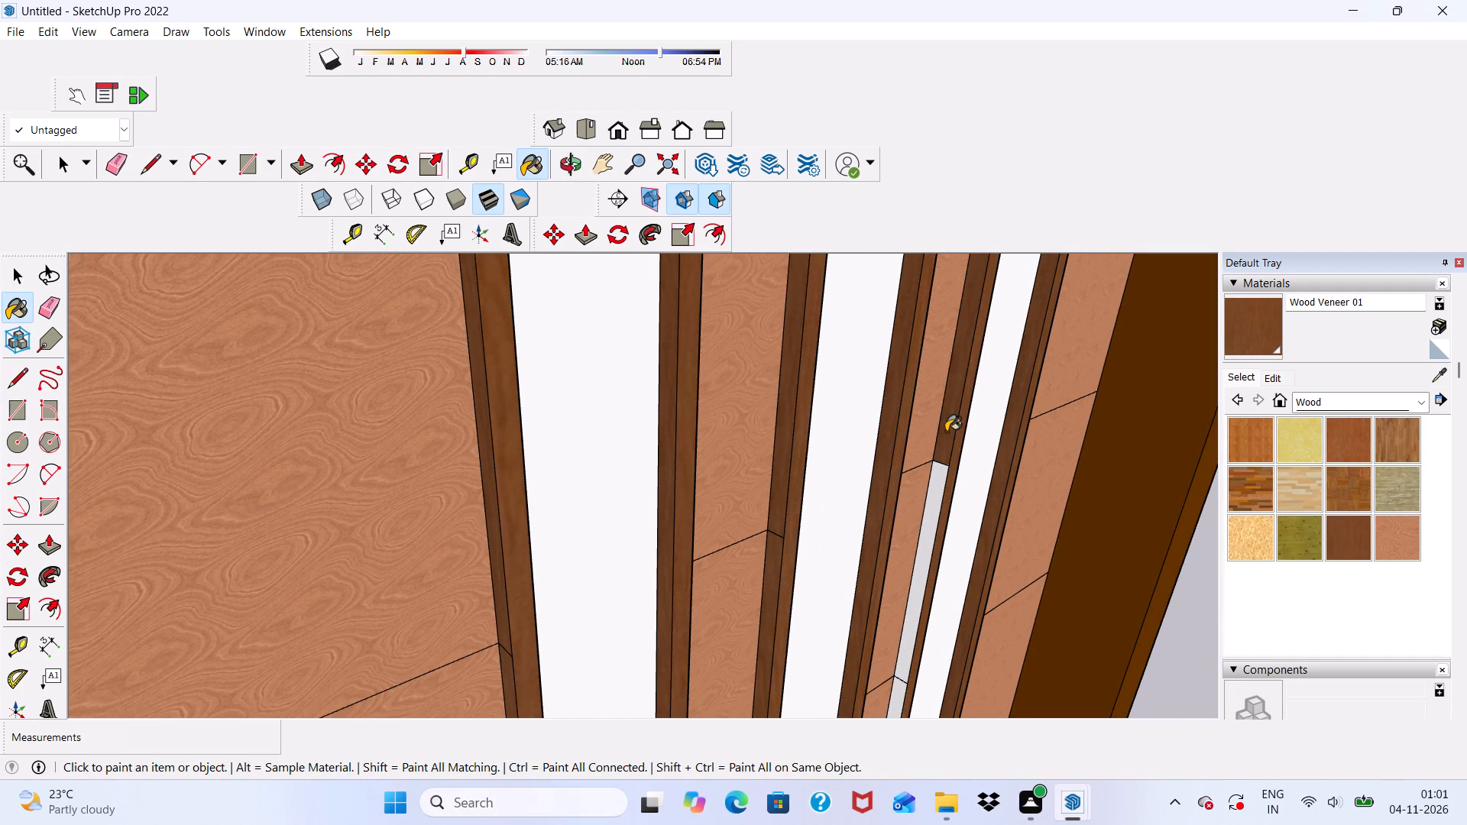
{"action": "left_click", "coordinate": [928, 519]}
Paint the lower outer left side segments of the two taller slender window frames Wood Veneer 01.
{"action": "scroll", "coordinate": [944, 403], "scroll_direction": "down", "scroll_amount": 4}
{"action": "scroll", "coordinate": [848, 664], "scroll_direction": "up", "scroll_amount": 1}
{"action": "scroll", "coordinate": [873, 524], "scroll_direction": "down", "scroll_amount": 4}
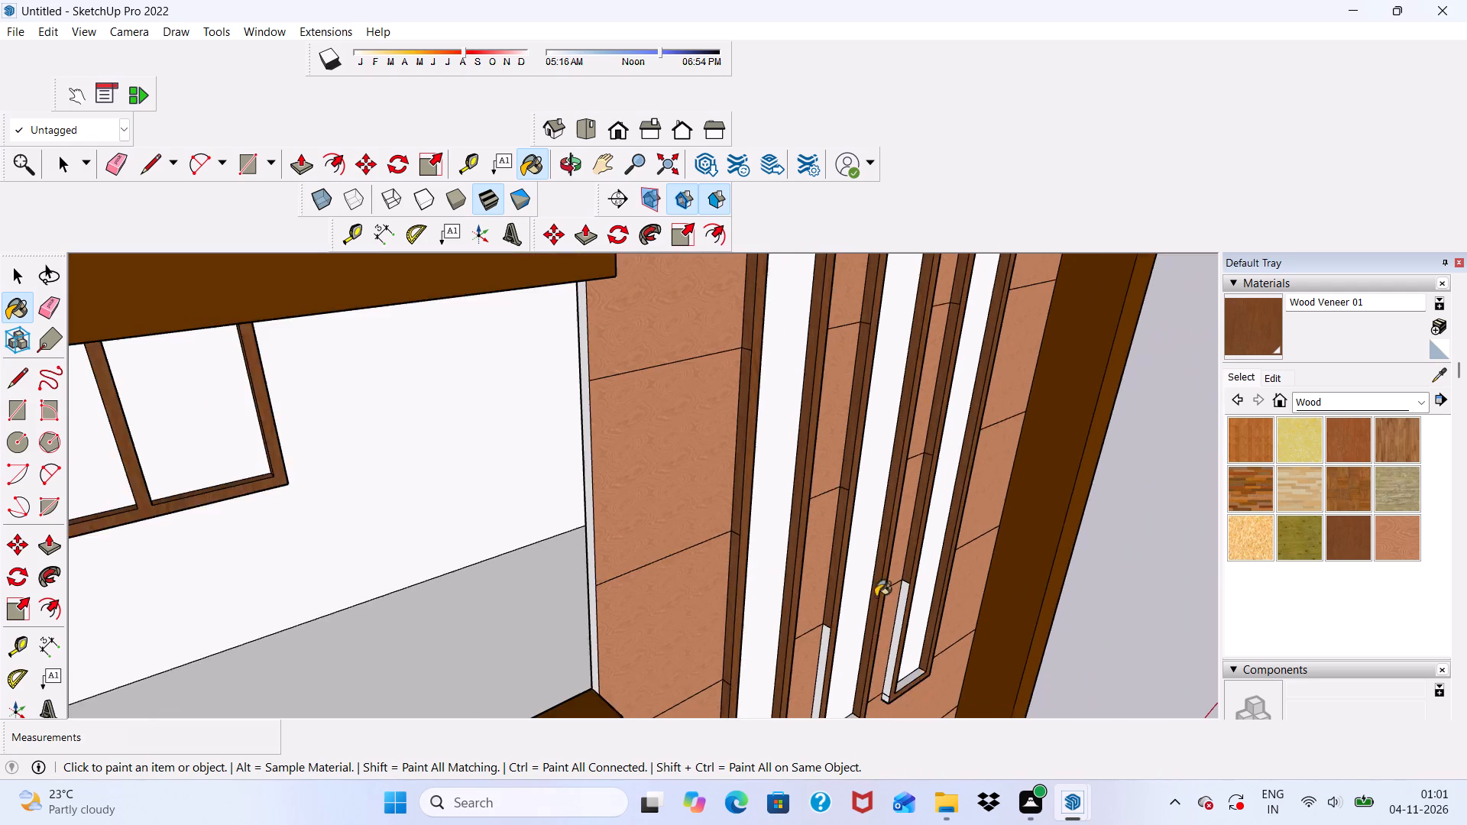
{"action": "scroll", "coordinate": [876, 597], "scroll_direction": "down", "scroll_amount": 1}
{"action": "scroll", "coordinate": [824, 707], "scroll_direction": "up", "scroll_amount": 8}
{"action": "left_click", "coordinate": [826, 639]}
{"action": "left_click", "coordinate": [968, 595]}
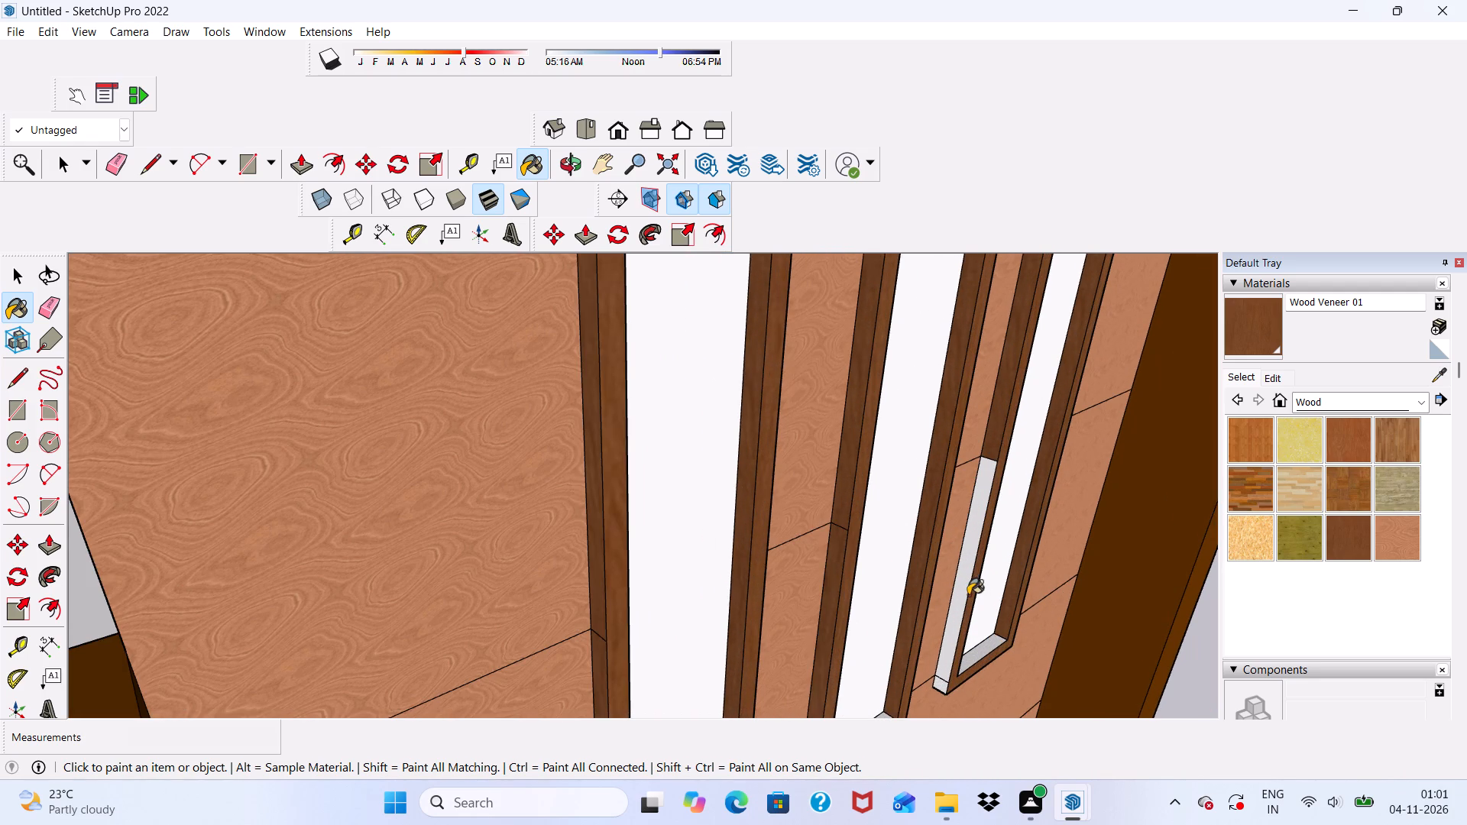
{"action": "scroll", "coordinate": [968, 522], "scroll_direction": "down", "scroll_amount": 4}
{"action": "scroll", "coordinate": [971, 521], "scroll_direction": "up", "scroll_amount": 5}
{"action": "left_click", "coordinate": [980, 512]}
Paint the tallest slender window frame's bottom outer left corner segment and inner bottom face Wood Veneer 01.
{"action": "scroll", "coordinate": [975, 510], "scroll_direction": "down", "scroll_amount": 4}
{"action": "scroll", "coordinate": [973, 662], "scroll_direction": "up", "scroll_amount": 2}
{"action": "middle_click_drag", "start_coordinate": [972, 662], "coordinate": [948, 566]}
{"action": "scroll", "coordinate": [948, 675], "scroll_direction": "up", "scroll_amount": 3}
{"action": "left_click", "coordinate": [978, 669]}
{"action": "scroll", "coordinate": [1015, 661], "scroll_direction": "up", "scroll_amount": 4}
{"action": "left_click", "coordinate": [1024, 643]}
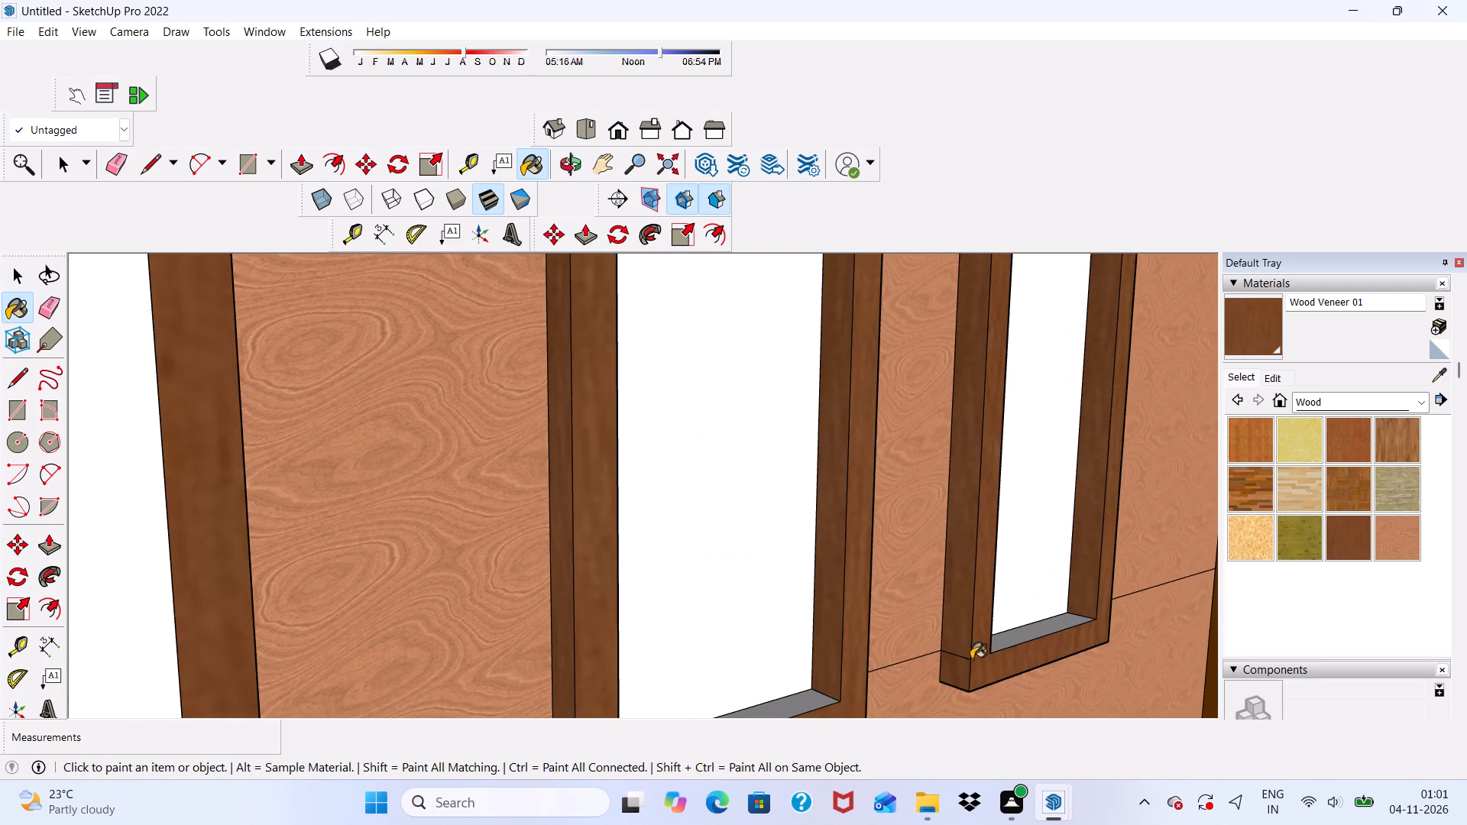
{"action": "scroll", "coordinate": [973, 662], "scroll_direction": "up", "scroll_amount": 3}
{"action": "left_click", "coordinate": [1010, 641]}
Paint the middle slender window frame's inner bottom face Wood Veneer 01.
{"action": "scroll", "coordinate": [982, 614], "scroll_direction": "down", "scroll_amount": 4}
{"action": "scroll", "coordinate": [724, 495], "scroll_direction": "down", "scroll_amount": 2}
{"action": "middle_click_drag", "start_coordinate": [778, 613], "coordinate": [785, 718]}
{"action": "scroll", "coordinate": [781, 725], "scroll_direction": "up", "scroll_amount": 4}
{"action": "left_click", "coordinate": [772, 684]}
{"action": "scroll", "coordinate": [849, 596], "scroll_direction": "down", "scroll_amount": 5}
{"action": "scroll", "coordinate": [718, 700], "scroll_direction": "up", "scroll_amount": 5}
{"action": "scroll", "coordinate": [683, 539], "scroll_direction": "down", "scroll_amount": 4}
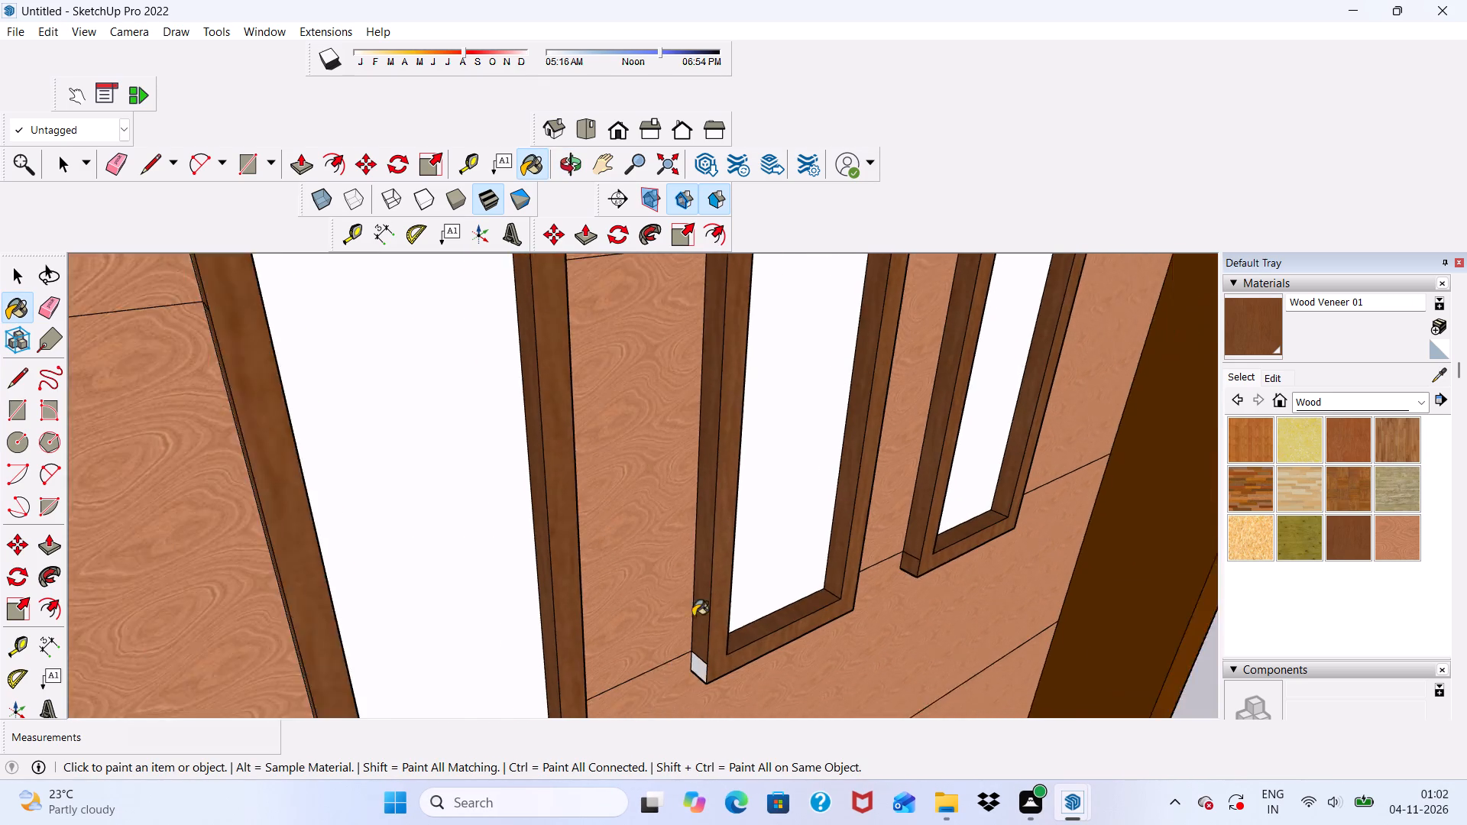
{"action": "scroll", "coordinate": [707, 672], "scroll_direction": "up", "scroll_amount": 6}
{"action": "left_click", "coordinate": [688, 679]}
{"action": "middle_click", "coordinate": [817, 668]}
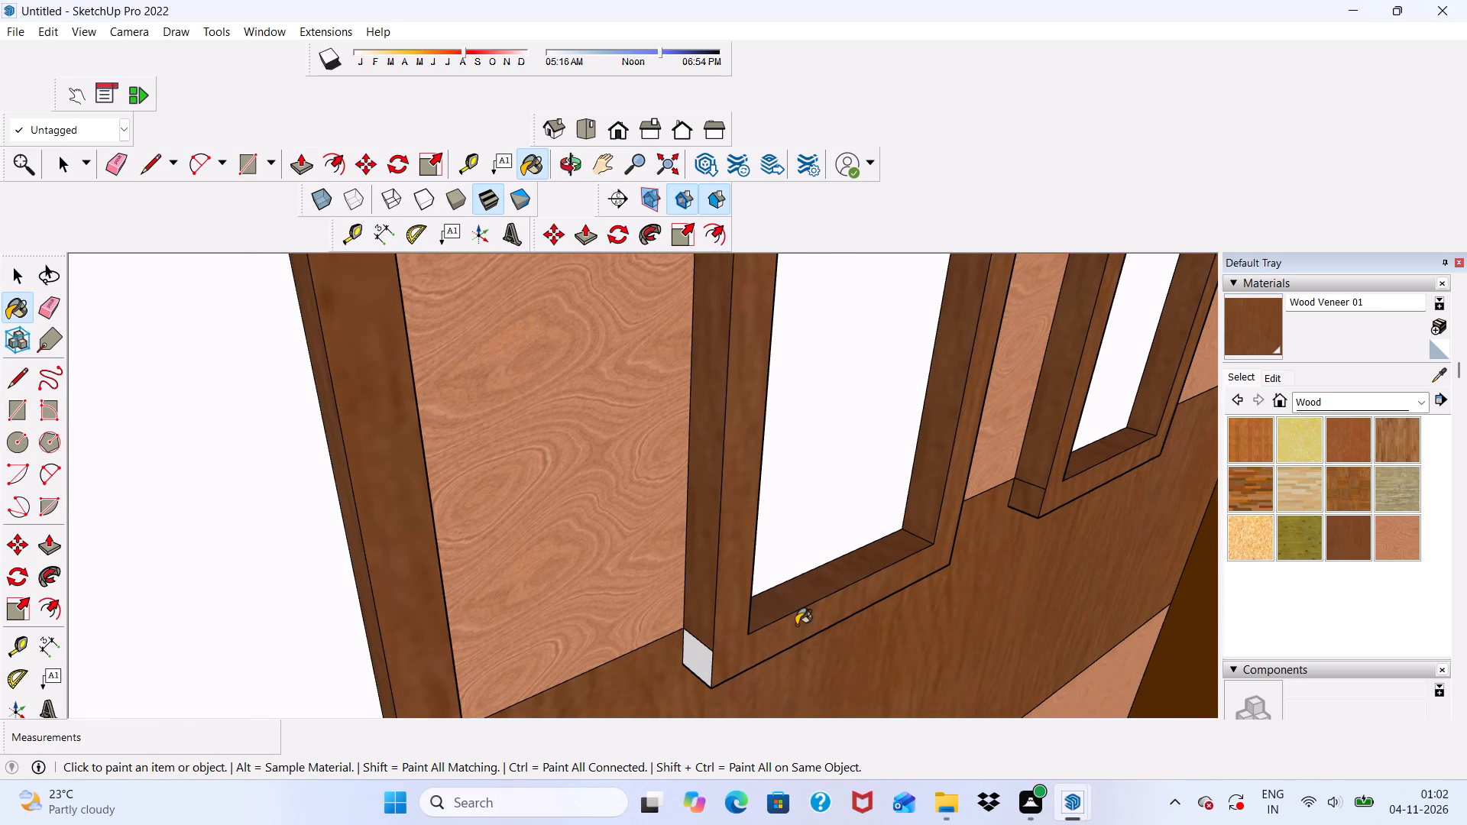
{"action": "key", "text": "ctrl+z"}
Paint the middle slender window frame's bottom outer left corner segment and underside Wood Veneer 01.
{"action": "scroll", "coordinate": [673, 670], "scroll_direction": "up", "scroll_amount": 3}
{"action": "left_click", "coordinate": [687, 667]}
{"action": "scroll", "coordinate": [739, 652], "scroll_direction": "up", "scroll_amount": 3}
{"action": "left_click", "coordinate": [708, 653]}
{"action": "middle_click_drag", "start_coordinate": [858, 653], "coordinate": [790, 479]}
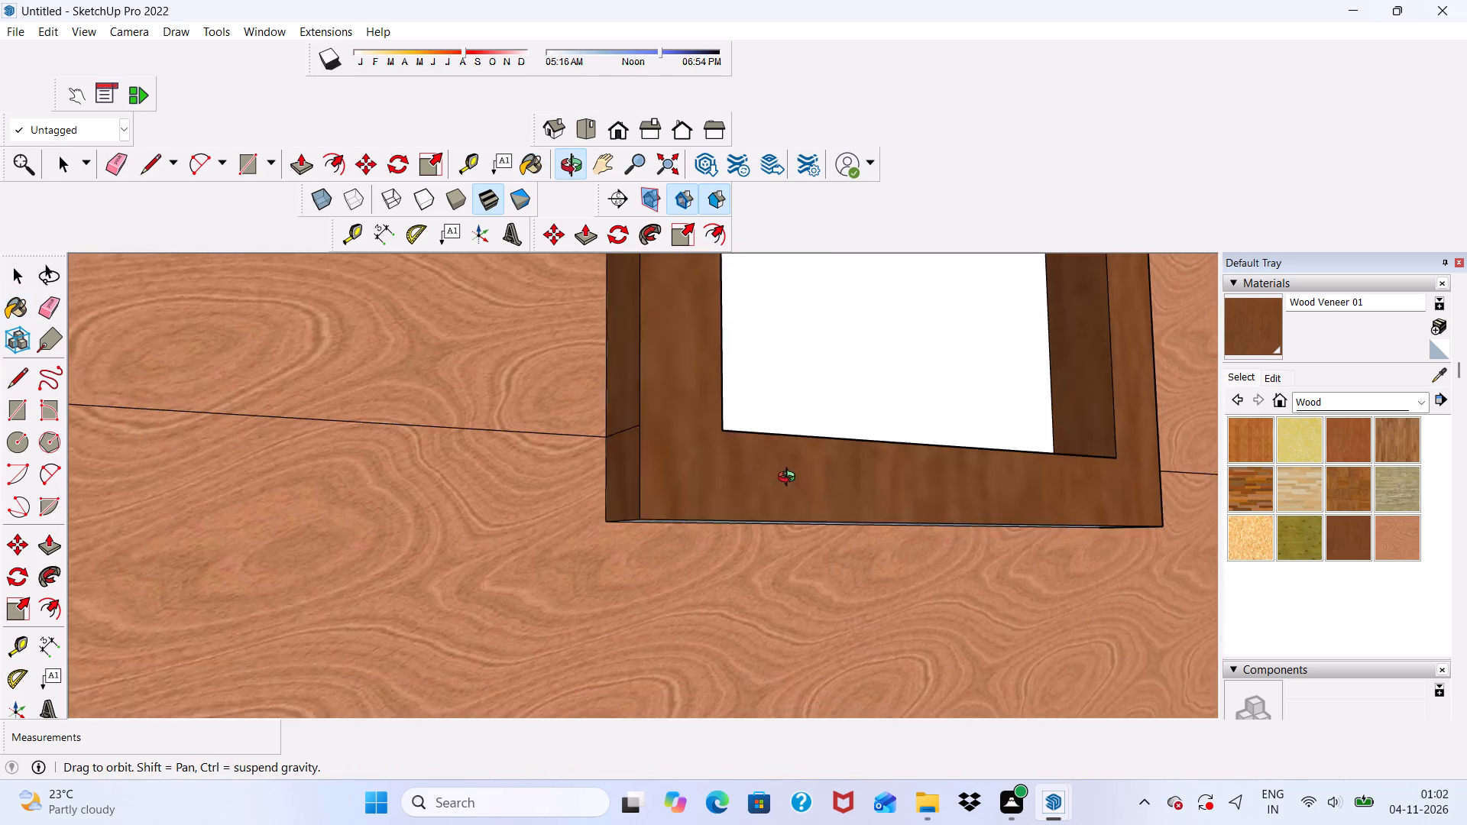
{"action": "middle_click_drag", "start_coordinate": [790, 479], "coordinate": [786, 467]}
{"action": "scroll", "coordinate": [785, 489], "scroll_direction": "up", "scroll_amount": 3}
{"action": "left_click", "coordinate": [780, 500]}
{"action": "scroll", "coordinate": [819, 545], "scroll_direction": "down", "scroll_amount": 11}
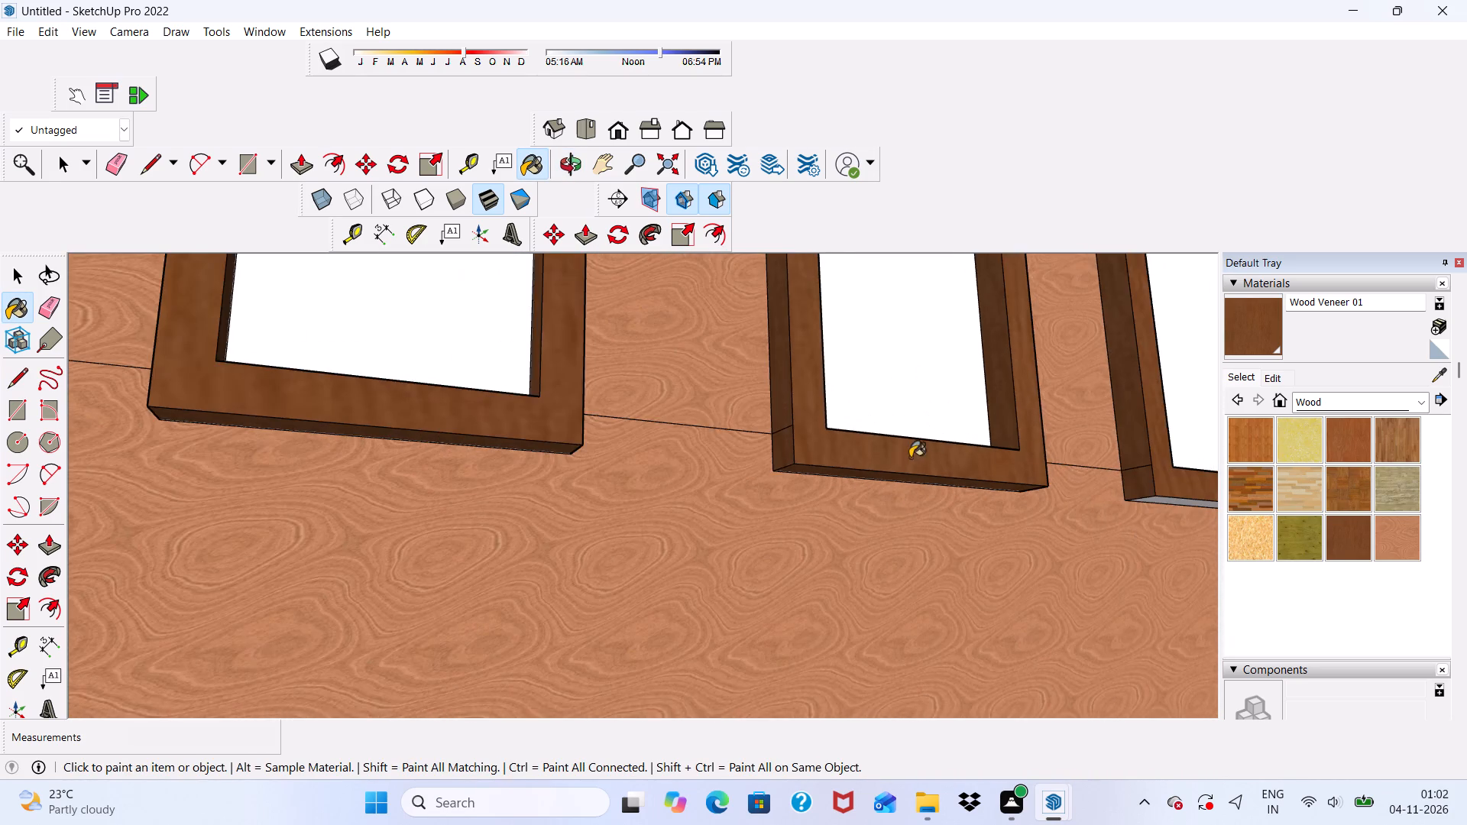
Paint the underside of the tallest slender window frame Wood Veneer 01.
{"action": "scroll", "coordinate": [910, 458], "scroll_direction": "down", "scroll_amount": 2}
{"action": "middle_click_drag", "start_coordinate": [1026, 510], "coordinate": [984, 383]}
{"action": "scroll", "coordinate": [1200, 432], "scroll_direction": "up", "scroll_amount": 6}
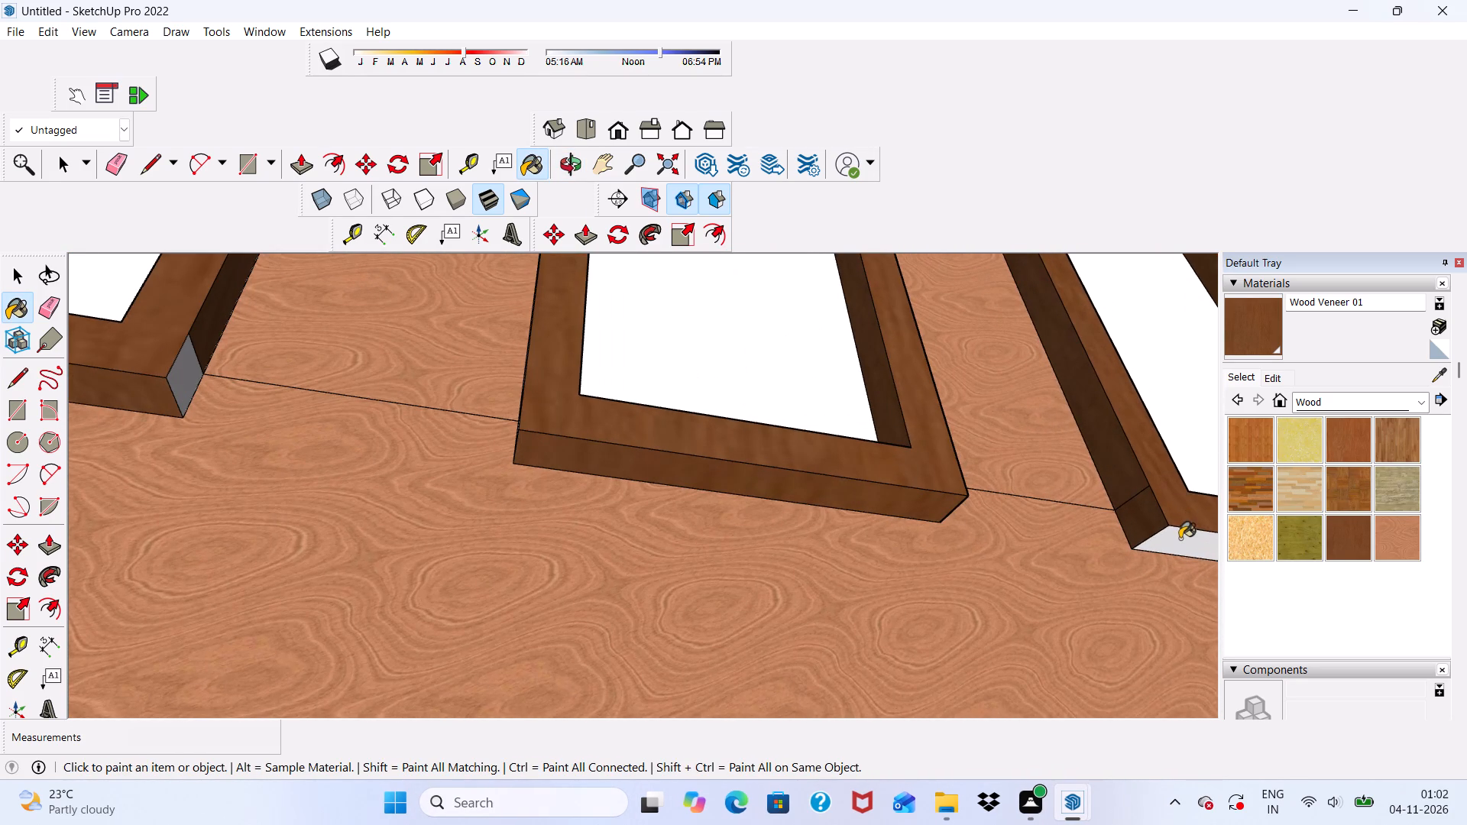
{"action": "left_click", "coordinate": [1179, 539]}
{"action": "scroll", "coordinate": [1113, 490], "scroll_direction": "down", "scroll_amount": 20}
{"action": "scroll", "coordinate": [1113, 490], "scroll_direction": "down", "scroll_amount": 1}
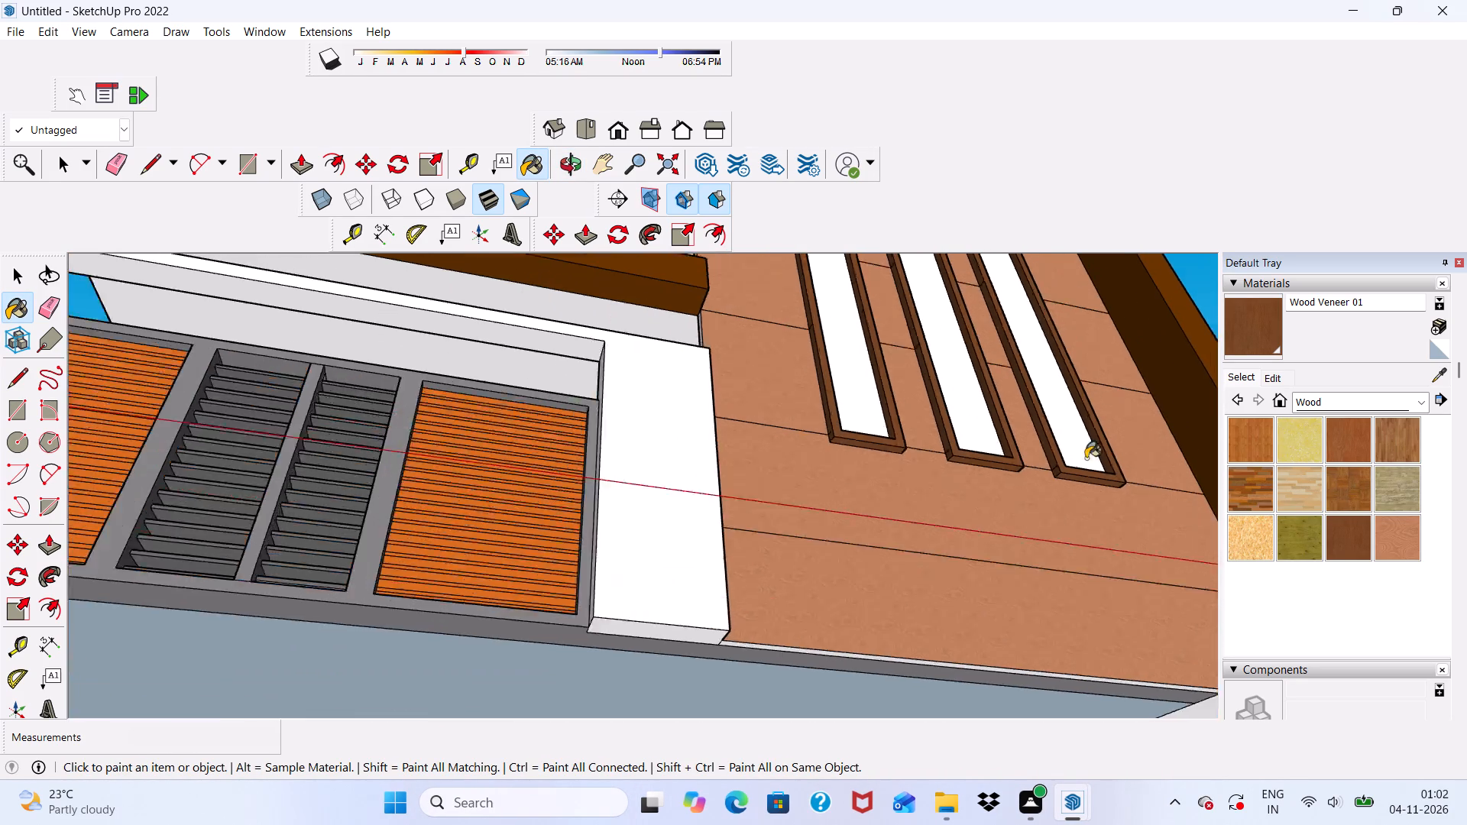
Paint the front face and both top segments of the ground-floor gate surround Wood Veneer 01.
{"action": "scroll", "coordinate": [1086, 458], "scroll_direction": "down", "scroll_amount": 2}
{"action": "middle_click_drag", "start_coordinate": [1030, 471], "coordinate": [1029, 583]}
{"action": "scroll", "coordinate": [994, 516], "scroll_direction": "down", "scroll_amount": 4}
{"action": "scroll", "coordinate": [829, 488], "scroll_direction": "up", "scroll_amount": 4}
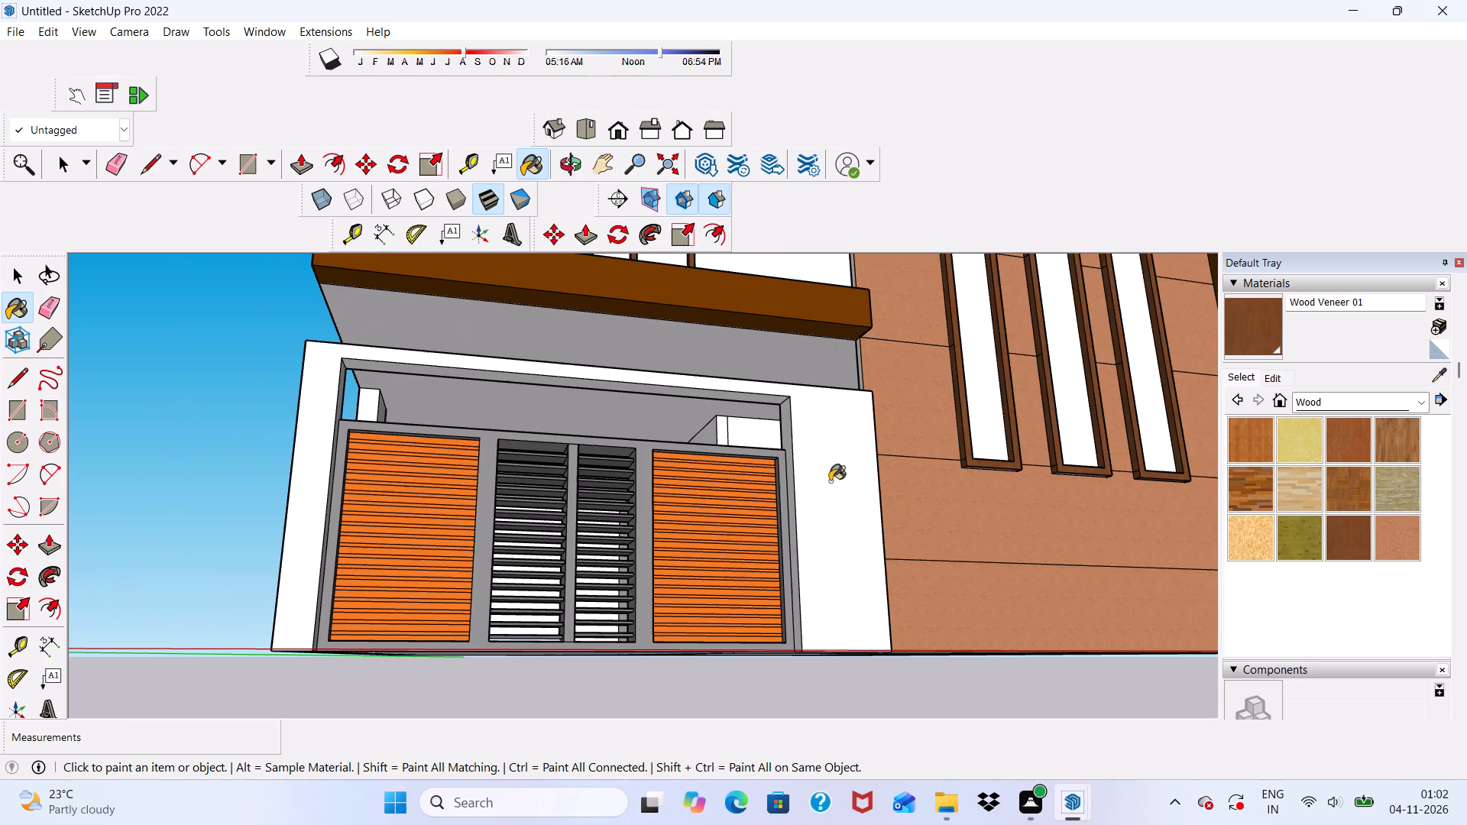
{"action": "left_click", "coordinate": [830, 477]}
{"action": "middle_click_drag", "start_coordinate": [881, 471], "coordinate": [805, 690]}
{"action": "scroll", "coordinate": [801, 697], "scroll_direction": "down", "scroll_amount": 1}
{"action": "scroll", "coordinate": [821, 464], "scroll_direction": "up", "scroll_amount": 6}
{"action": "scroll", "coordinate": [822, 452], "scroll_direction": "down", "scroll_amount": 1}
{"action": "scroll", "coordinate": [823, 452], "scroll_direction": "up", "scroll_amount": 2}
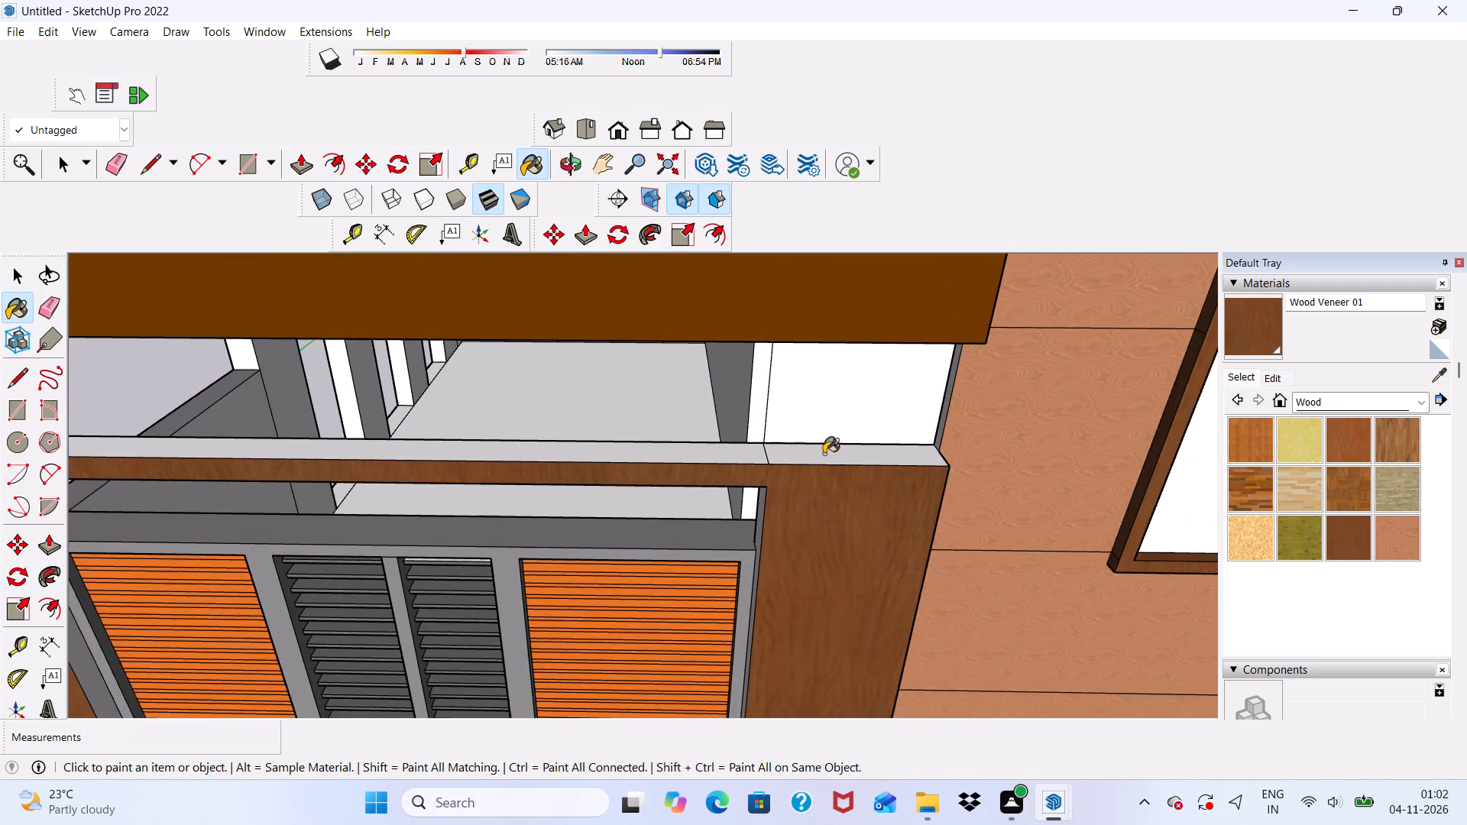
{"action": "left_click", "coordinate": [824, 454]}
{"action": "scroll", "coordinate": [814, 467], "scroll_direction": "up", "scroll_amount": 4}
{"action": "scroll", "coordinate": [713, 625], "scroll_direction": "down", "scroll_amount": 2}
{"action": "scroll", "coordinate": [749, 472], "scroll_direction": "up", "scroll_amount": 1}
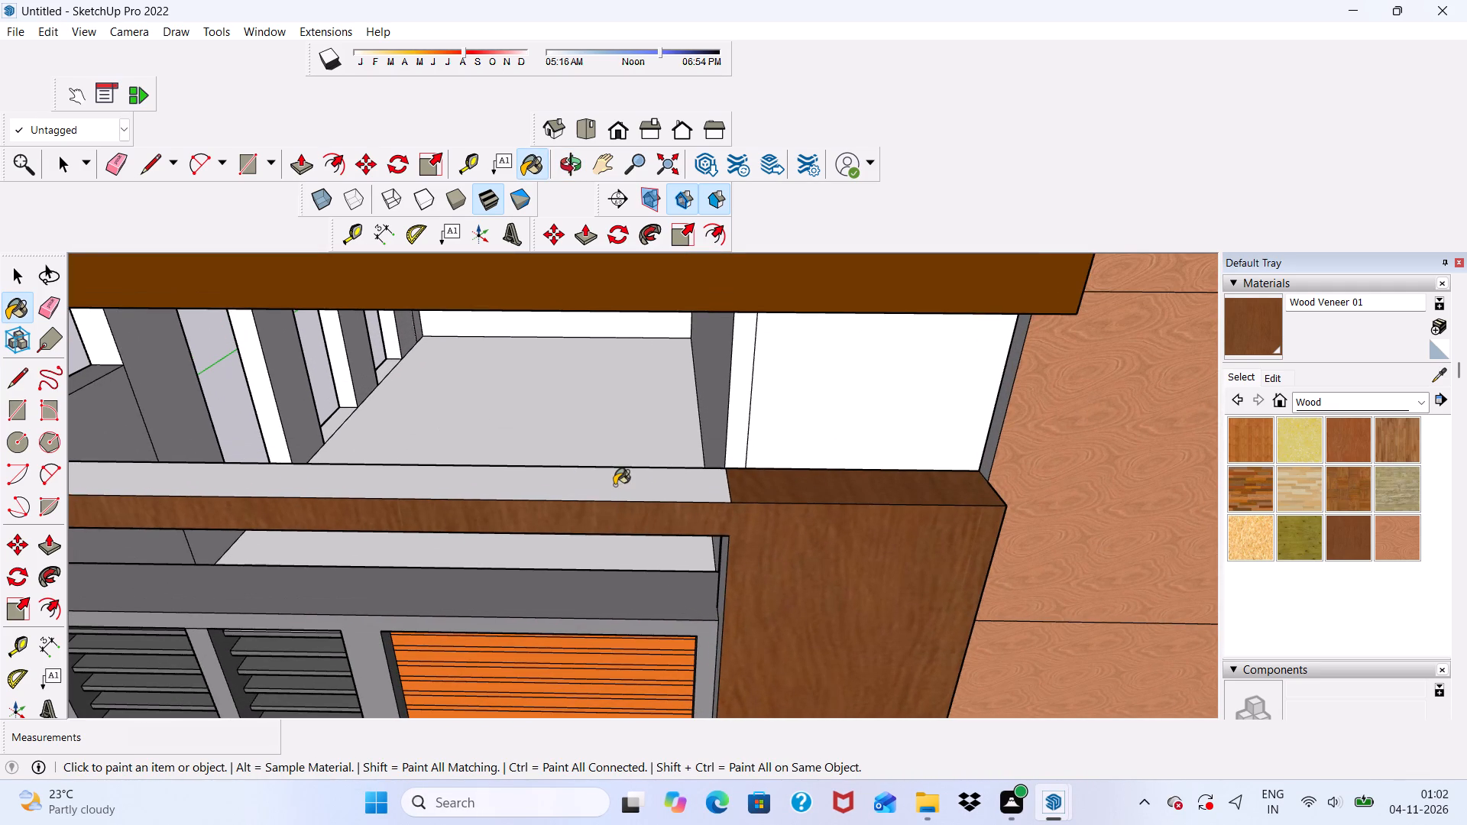
{"action": "left_click", "coordinate": [614, 485]}
Paint the inner and outer side faces of the gate surround's wide right post Wood Veneer 01.
{"action": "scroll", "coordinate": [761, 490], "scroll_direction": "down", "scroll_amount": 8}
{"action": "middle_click_drag", "start_coordinate": [794, 565], "coordinate": [908, 460]}
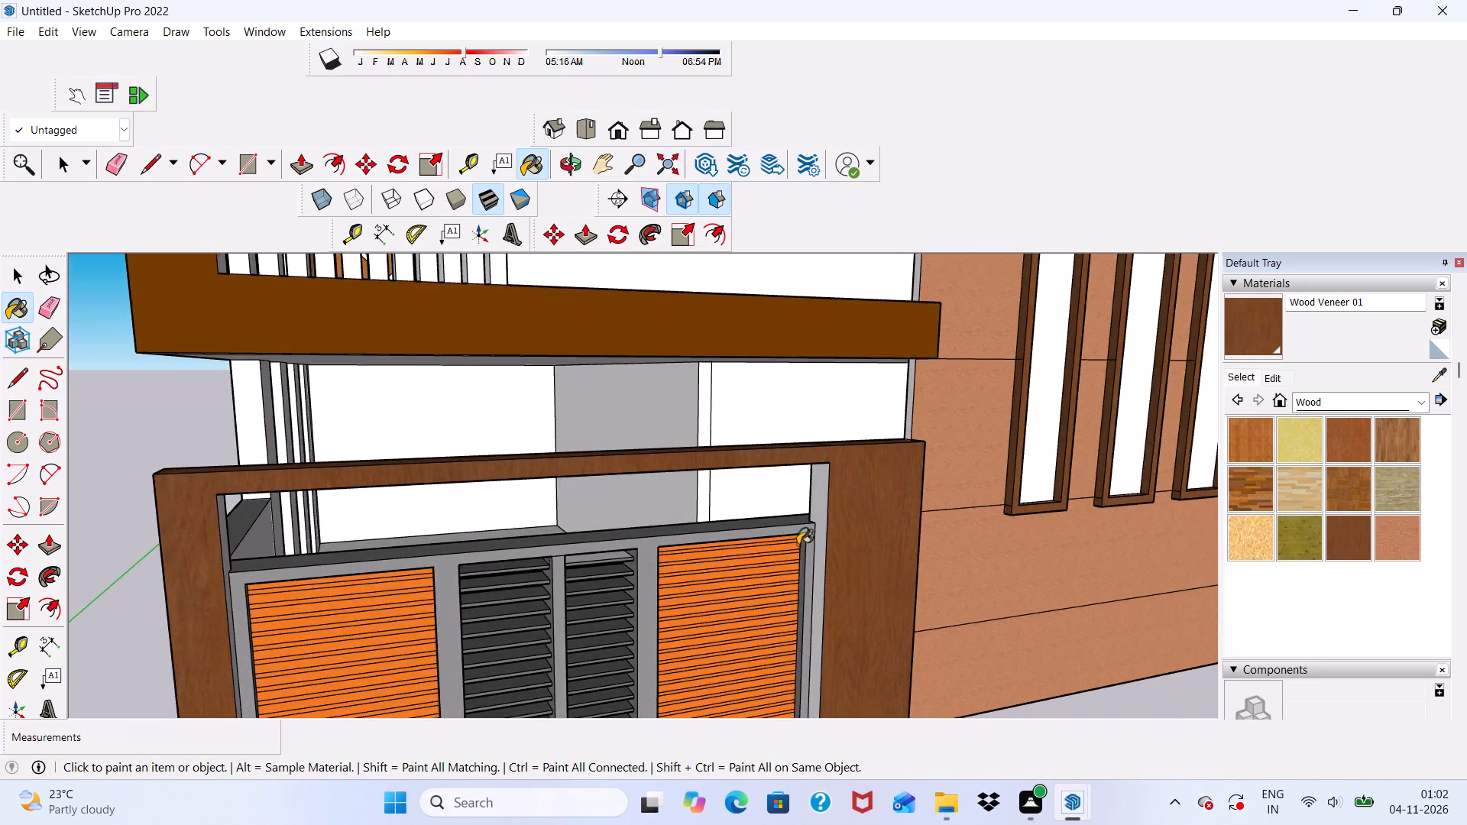
{"action": "scroll", "coordinate": [798, 545], "scroll_direction": "up", "scroll_amount": 2}
{"action": "left_click", "coordinate": [824, 498]}
{"action": "scroll", "coordinate": [872, 444], "scroll_direction": "down", "scroll_amount": 7}
{"action": "middle_click_drag", "start_coordinate": [1041, 470], "coordinate": [717, 497]}
{"action": "scroll", "coordinate": [708, 502], "scroll_direction": "up", "scroll_amount": 5}
{"action": "scroll", "coordinate": [717, 506], "scroll_direction": "down", "scroll_amount": 3}
{"action": "scroll", "coordinate": [951, 547], "scroll_direction": "up", "scroll_amount": 4}
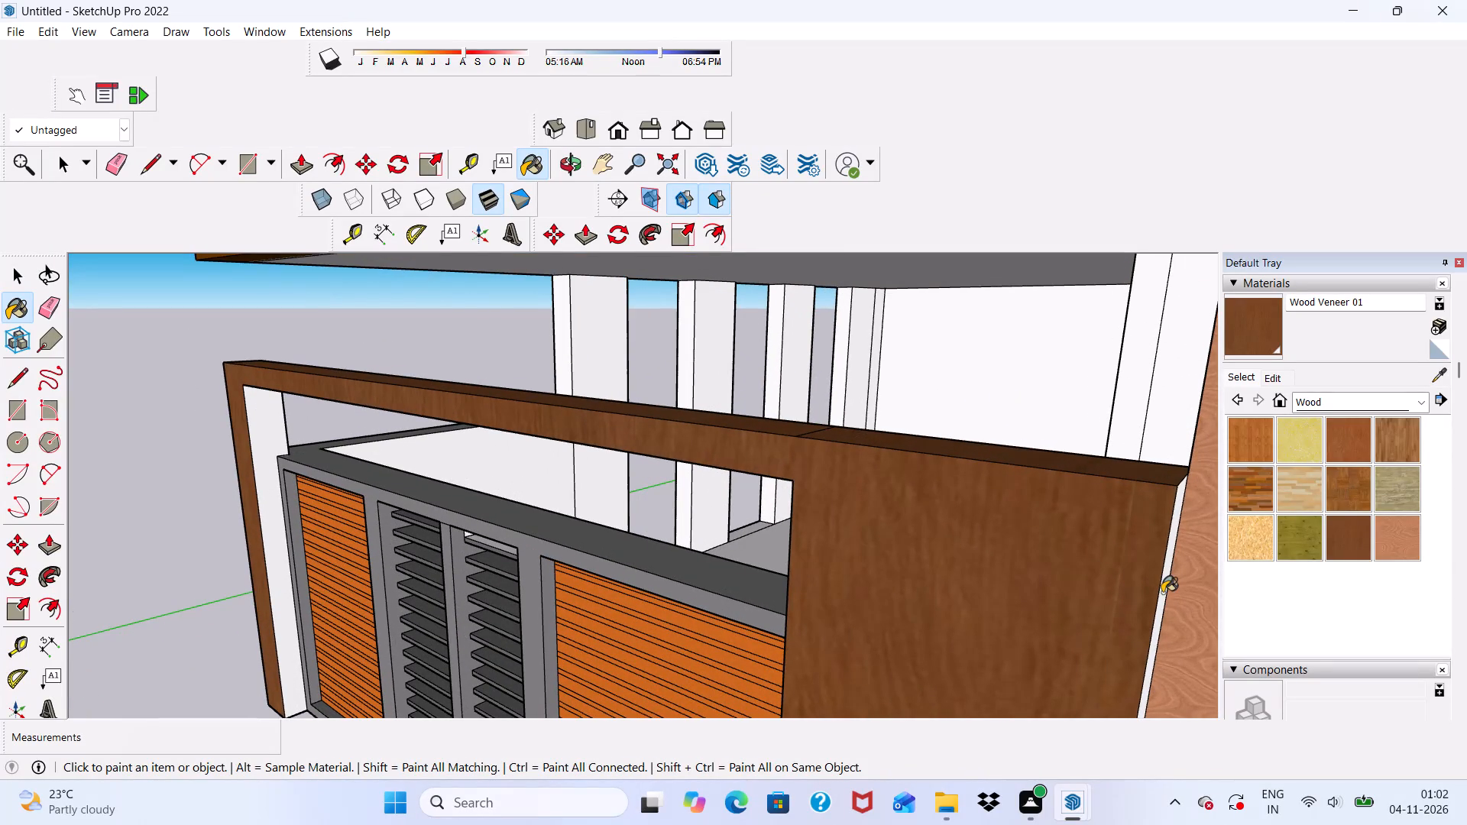
{"action": "left_click", "coordinate": [1162, 593]}
Paint the underside of the gate surround's top beam and the left post's inner and outer side faces Wood Veneer 01.
{"action": "middle_click_drag", "start_coordinate": [674, 510], "coordinate": [766, 339]}
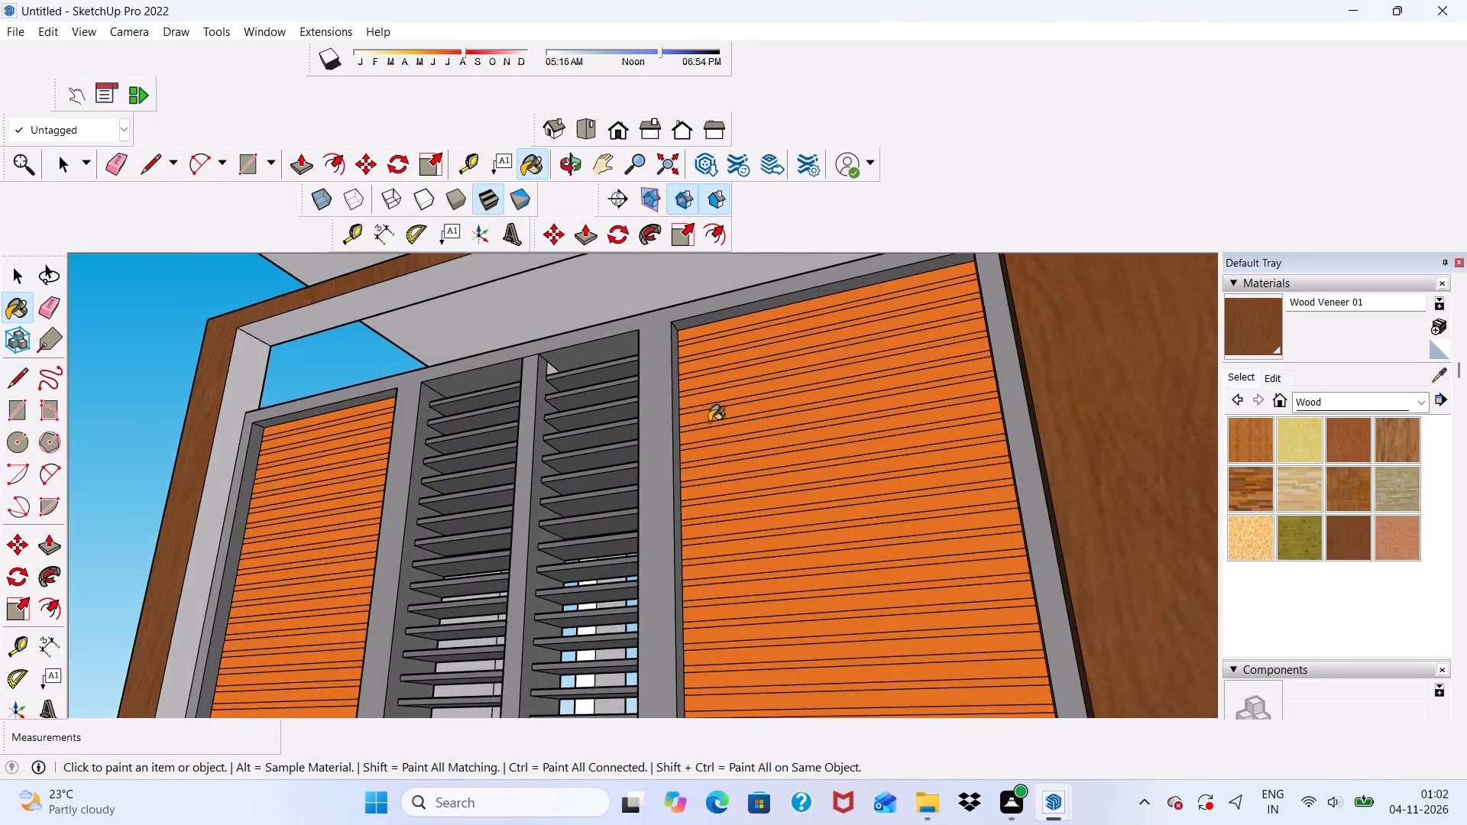
{"action": "scroll", "coordinate": [763, 458], "scroll_direction": "down", "scroll_amount": 4}
{"action": "scroll", "coordinate": [605, 258], "scroll_direction": "up", "scroll_amount": 4}
{"action": "left_click", "coordinate": [627, 321]}
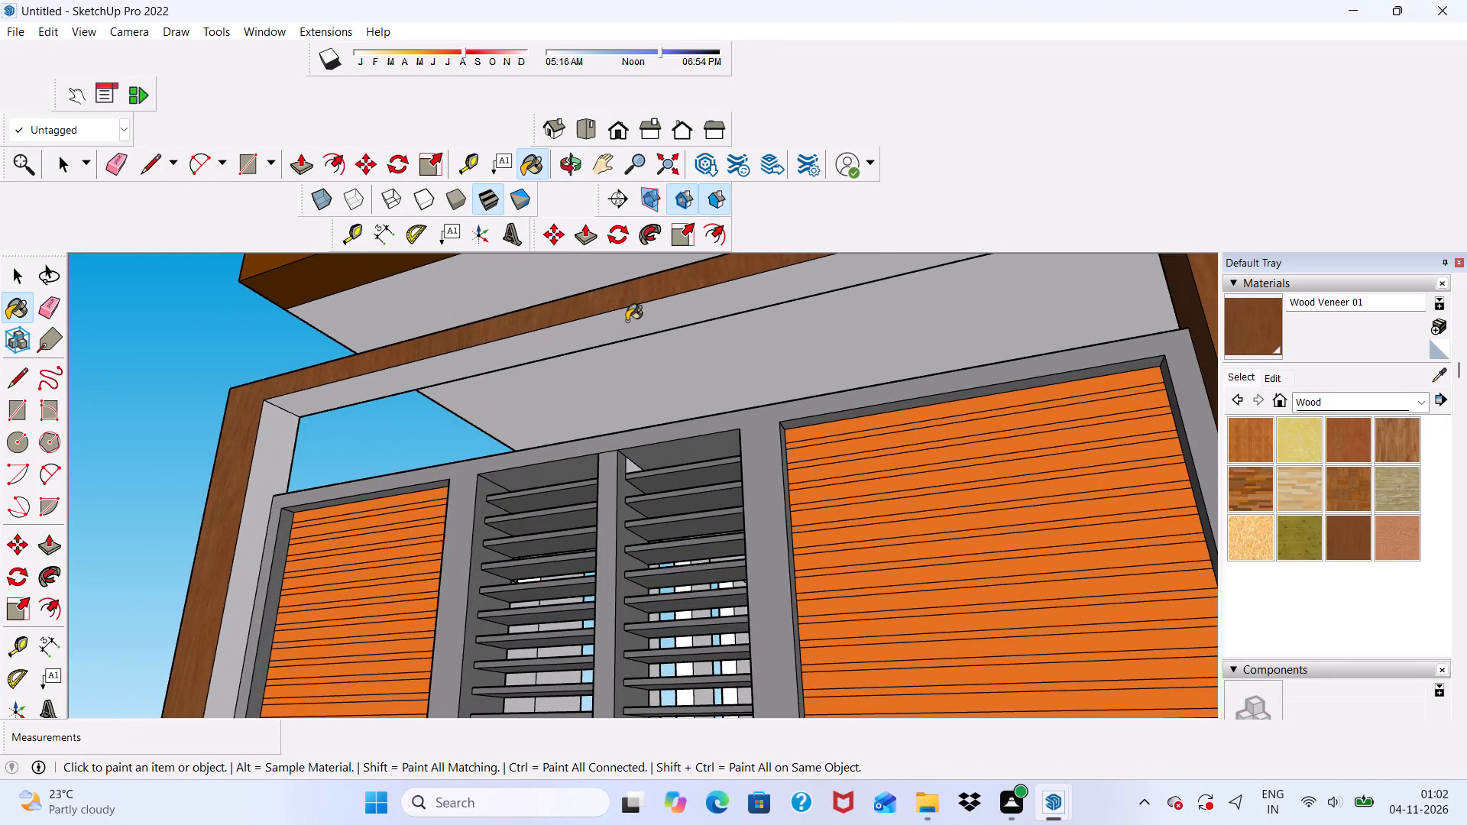
{"action": "left_click", "coordinate": [233, 624]}
{"action": "middle_click_drag", "start_coordinate": [461, 572], "coordinate": [987, 638]}
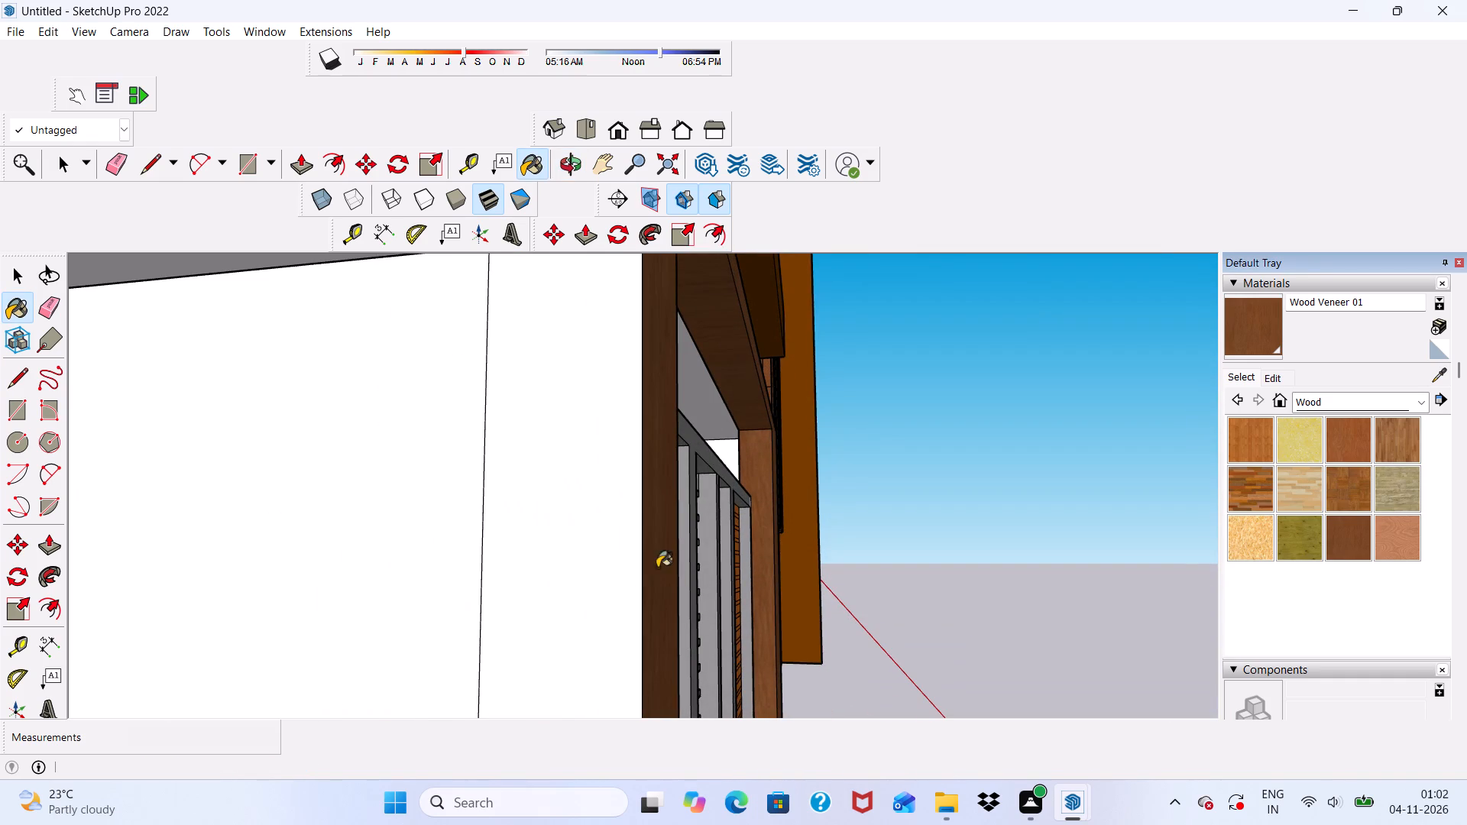
{"action": "left_click_drag", "start_coordinate": [571, 523], "coordinate": [607, 524]}
Paint the panes of the three slender windows Translucent Glass Dark Green from the Glass and Mirrors materials.
{"action": "scroll", "coordinate": [637, 535], "scroll_direction": "down", "scroll_amount": 6}
{"action": "middle_click_drag", "start_coordinate": [712, 527], "coordinate": [536, 552]}
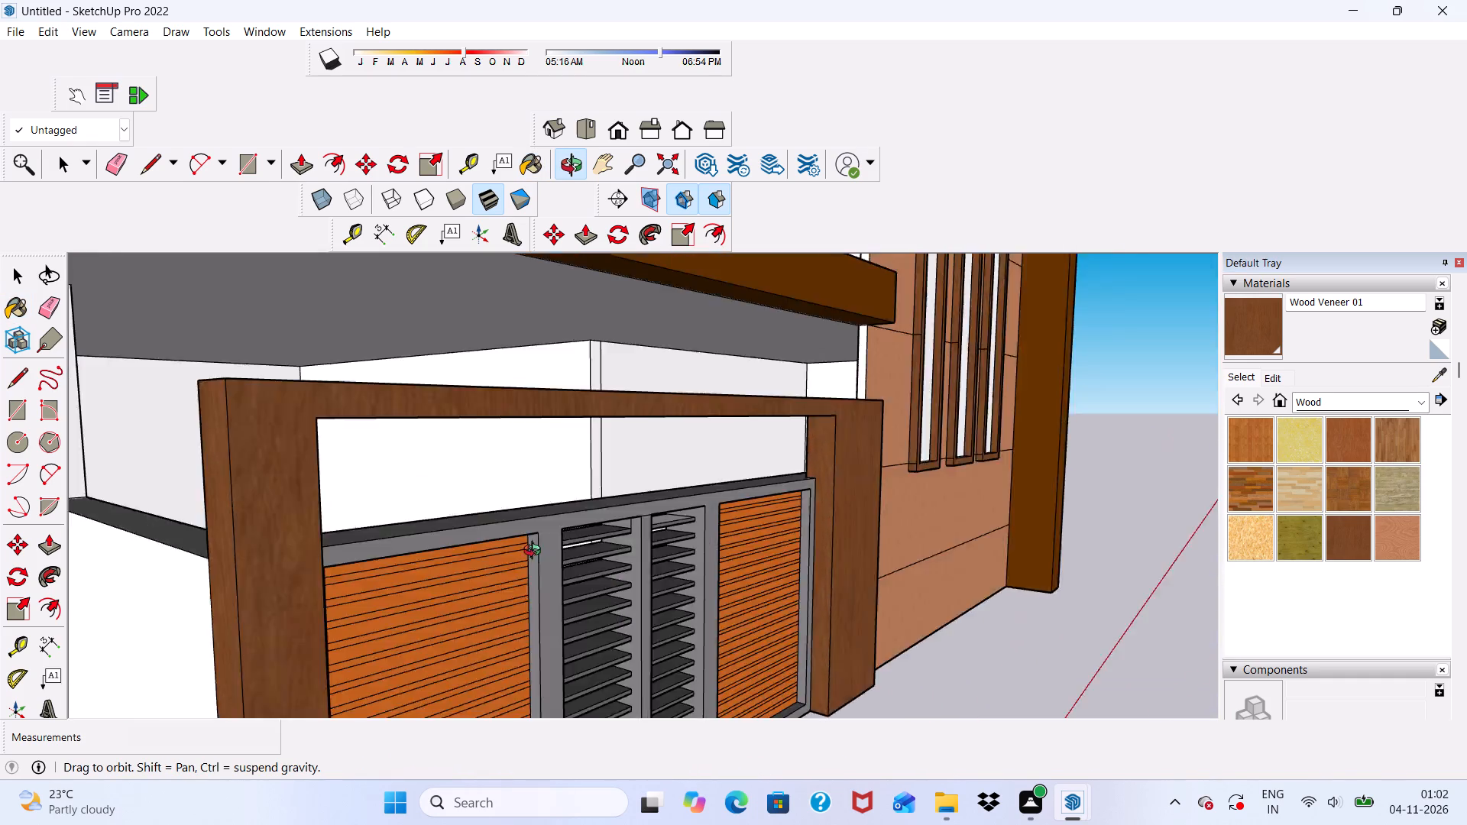
{"action": "middle_click_drag", "start_coordinate": [536, 552], "coordinate": [495, 526]}
{"action": "scroll", "coordinate": [688, 463], "scroll_direction": "down", "scroll_amount": 3}
{"action": "middle_click_drag", "start_coordinate": [847, 464], "coordinate": [623, 579]}
{"action": "scroll", "coordinate": [764, 513], "scroll_direction": "down", "scroll_amount": 4}
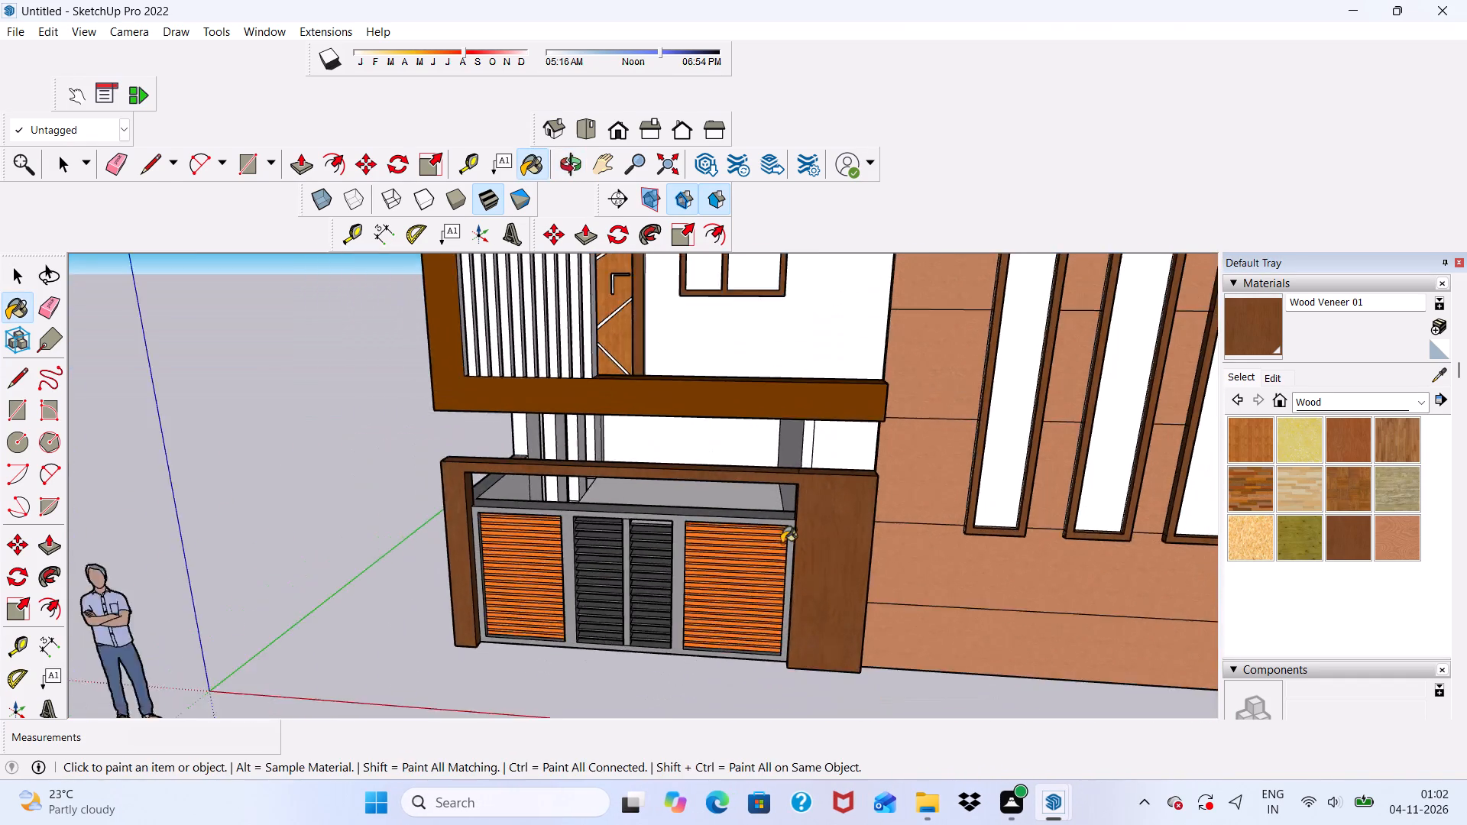
{"action": "middle_click_drag", "start_coordinate": [785, 524], "coordinate": [798, 431]}
{"action": "scroll", "coordinate": [798, 438], "scroll_direction": "up", "scroll_amount": 1}
{"action": "scroll", "coordinate": [789, 474], "scroll_direction": "down", "scroll_amount": 3}
{"action": "scroll", "coordinate": [879, 457], "scroll_direction": "down", "scroll_amount": 7}
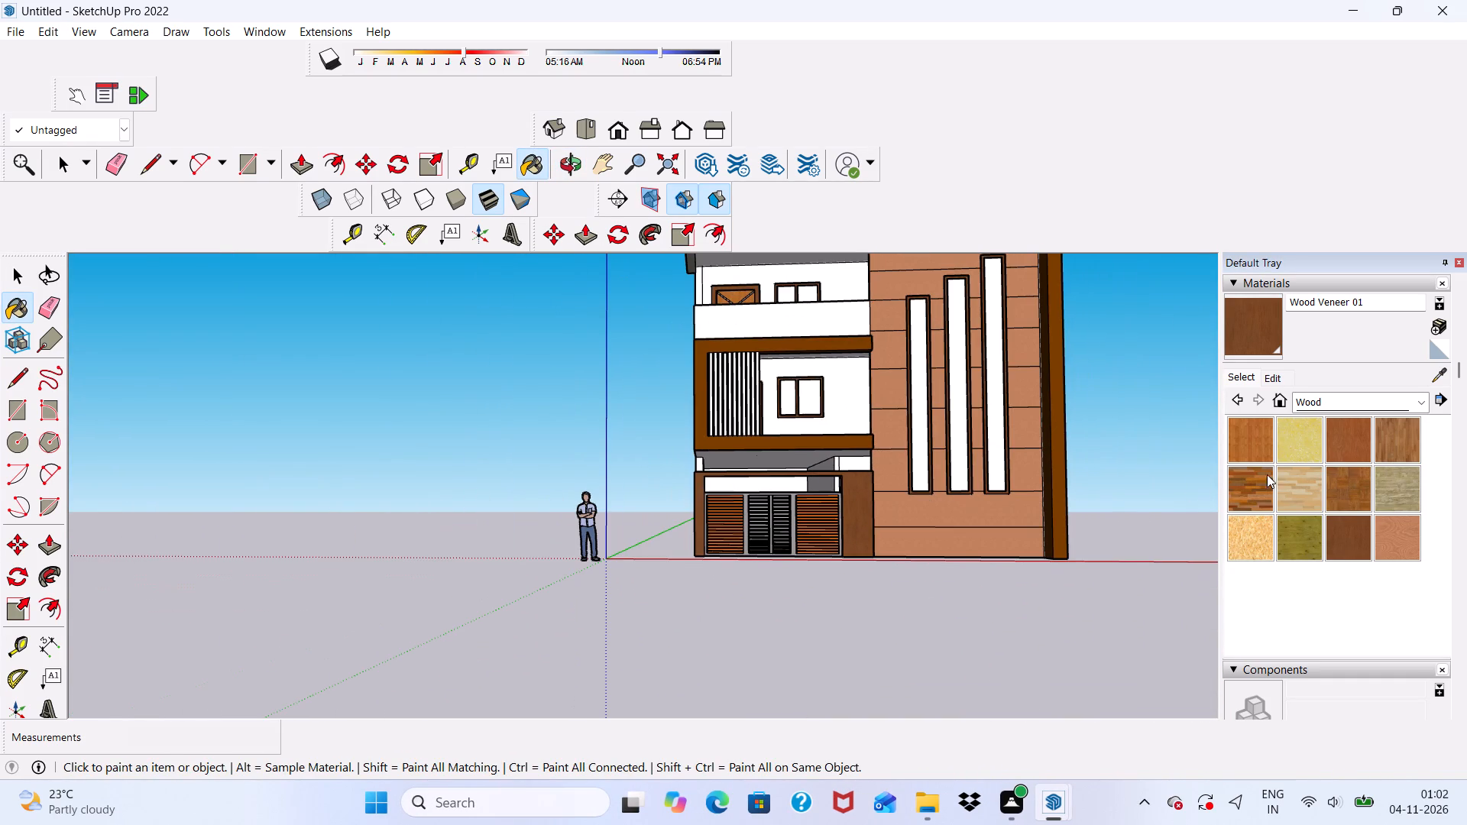
{"action": "left_click", "coordinate": [1420, 399]}
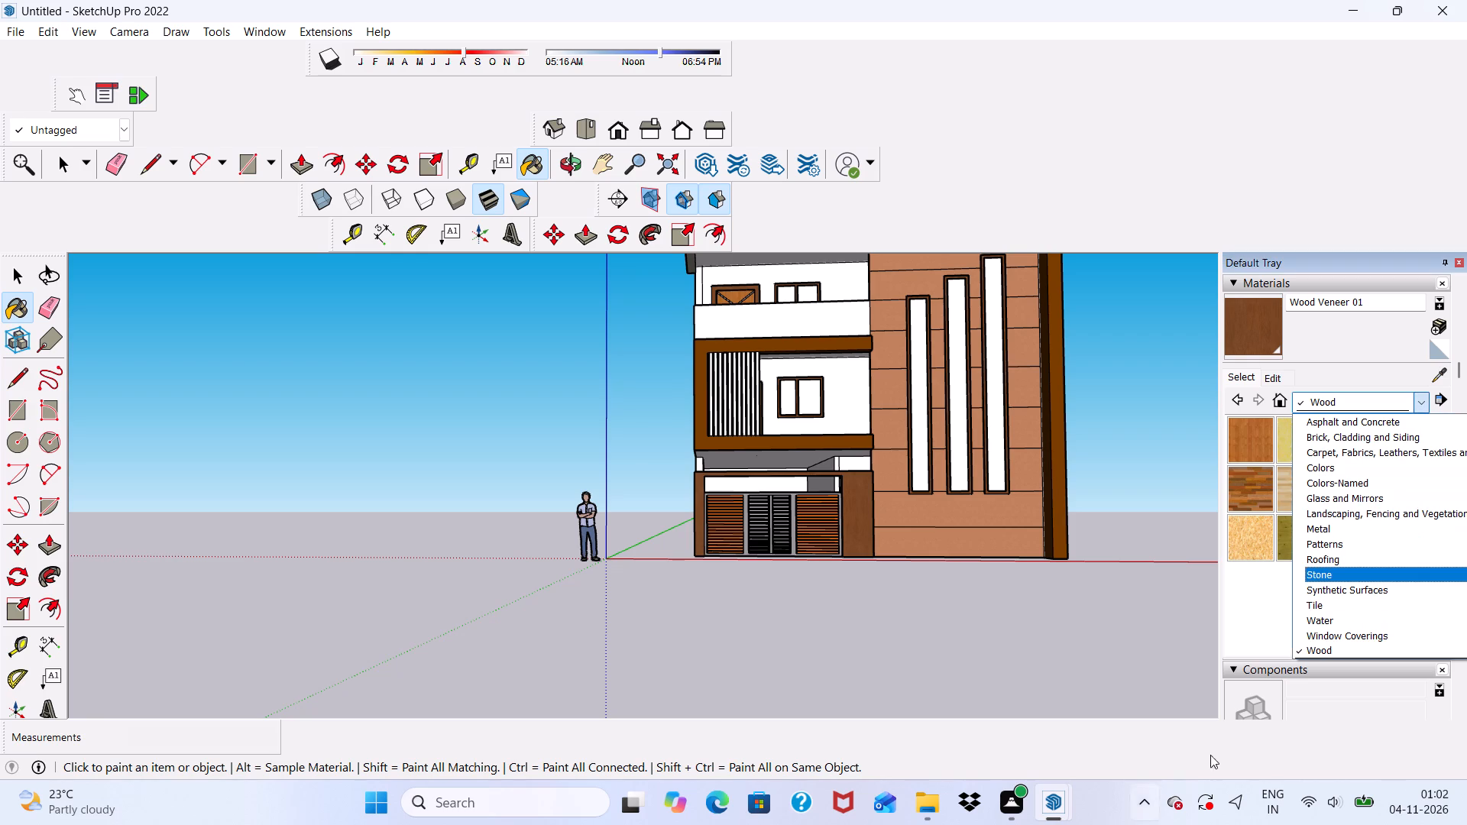
{"action": "scroll", "coordinate": [1090, 780], "scroll_direction": "up", "scroll_amount": 1}
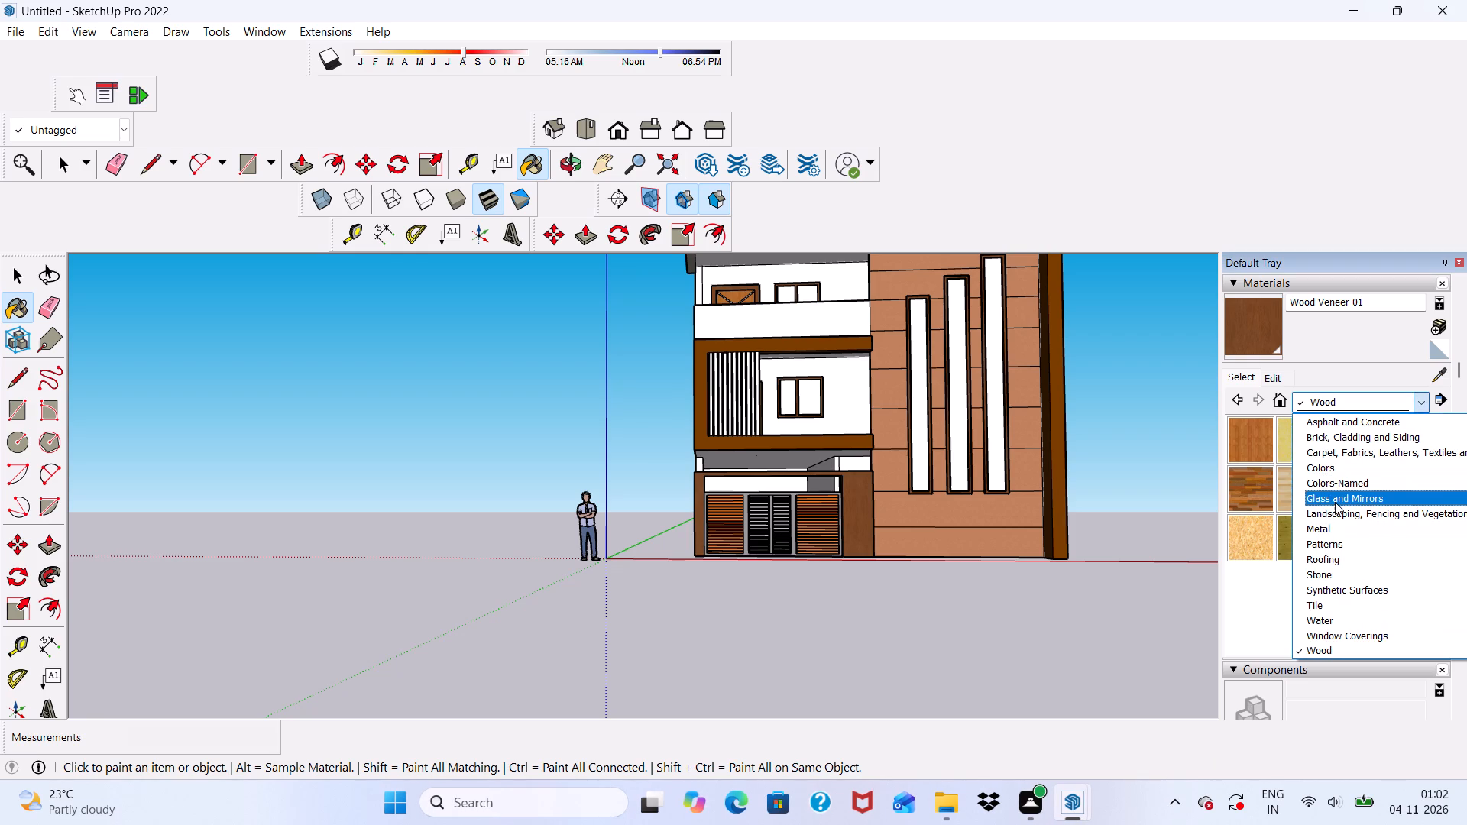
{"action": "left_click", "coordinate": [1335, 502]}
{"action": "left_click", "coordinate": [1303, 496]}
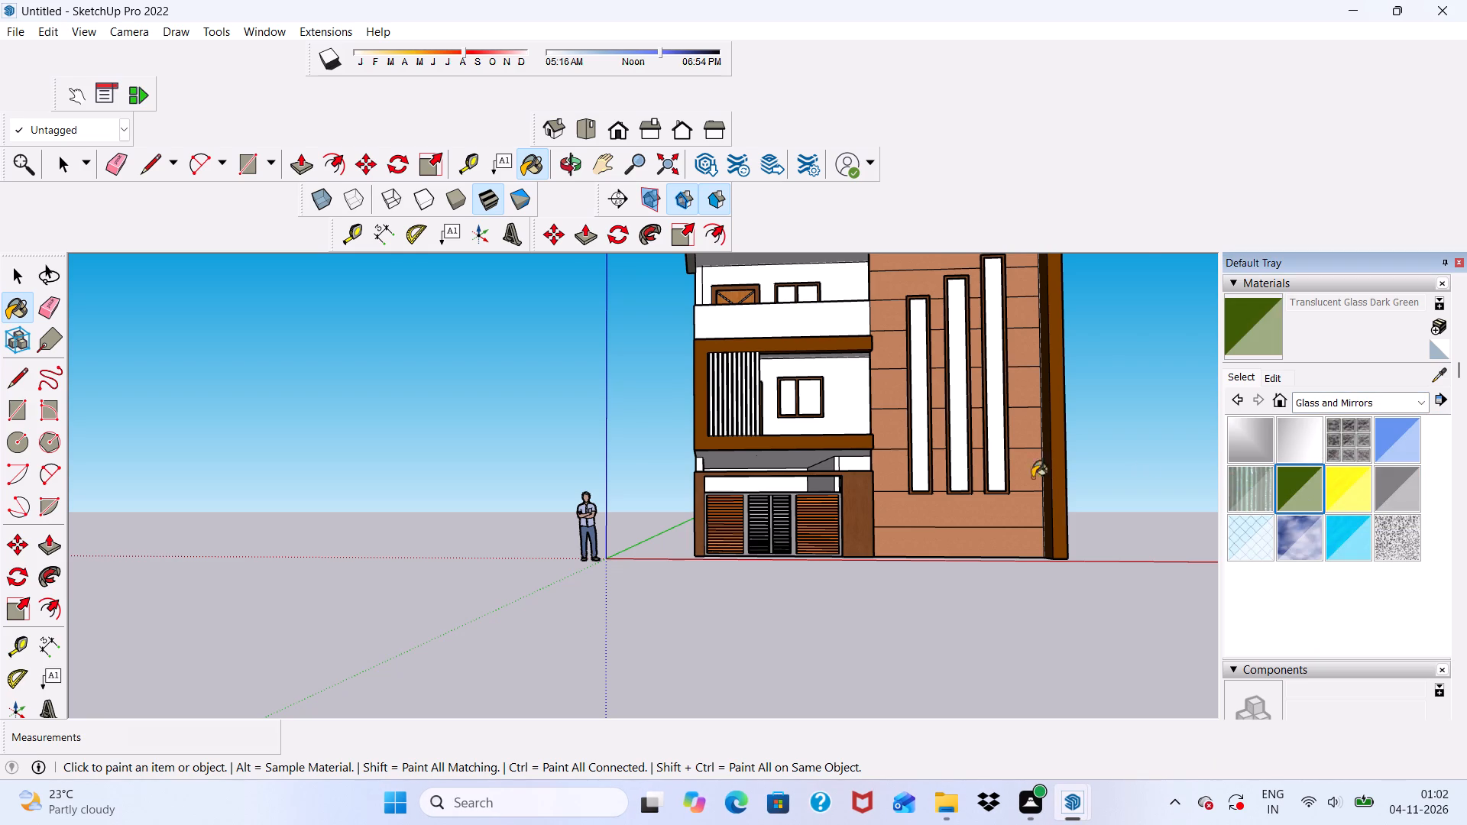
{"action": "scroll", "coordinate": [934, 476], "scroll_direction": "up", "scroll_amount": 5}
{"action": "left_click", "coordinate": [918, 419]}
{"action": "scroll", "coordinate": [981, 430], "scroll_direction": "up", "scroll_amount": 3}
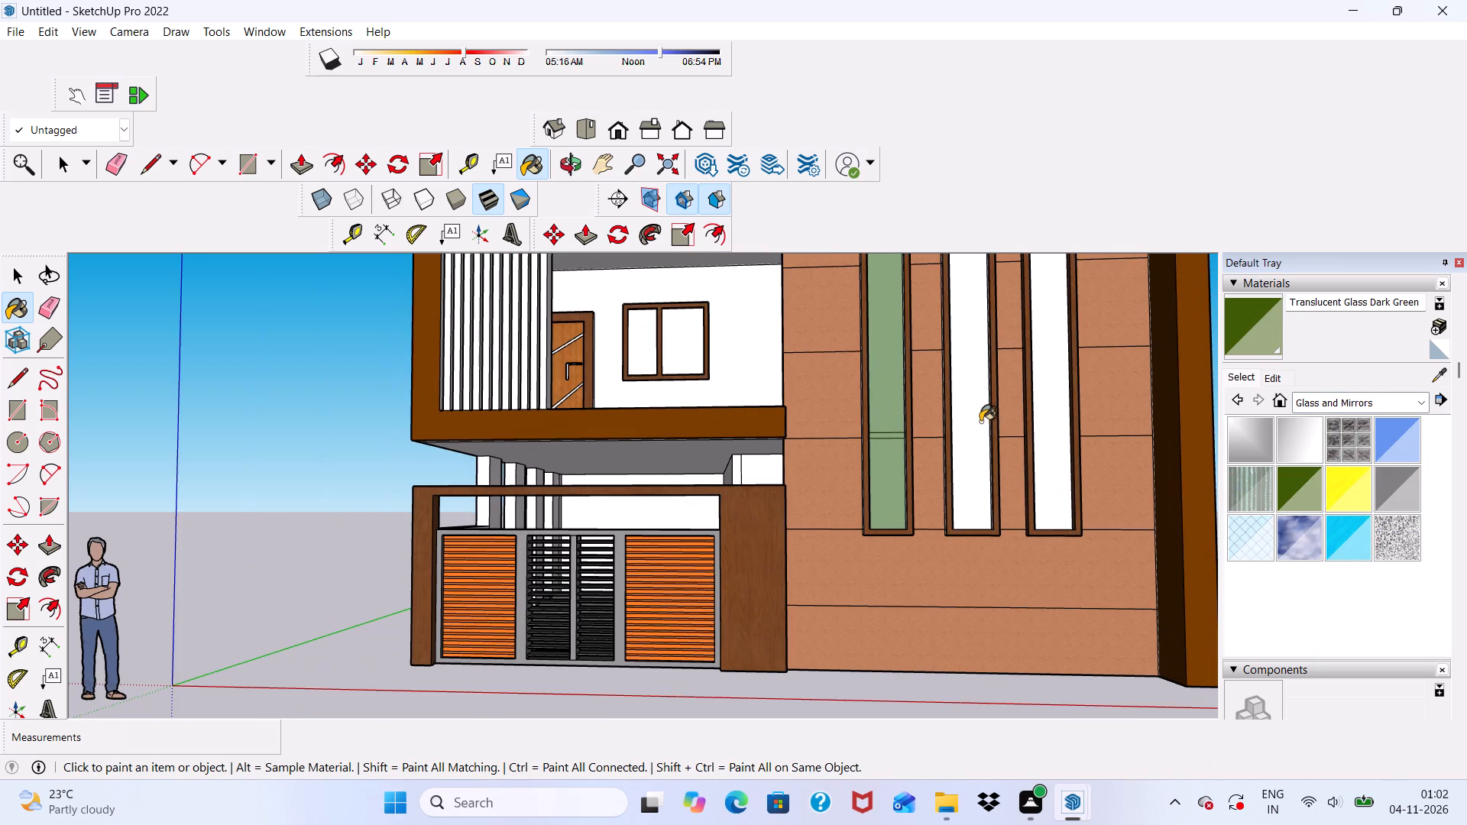
{"action": "left_click", "coordinate": [974, 422]}
{"action": "left_click", "coordinate": [1050, 451]}
{"action": "scroll", "coordinate": [1051, 487], "scroll_direction": "down", "scroll_amount": 10}
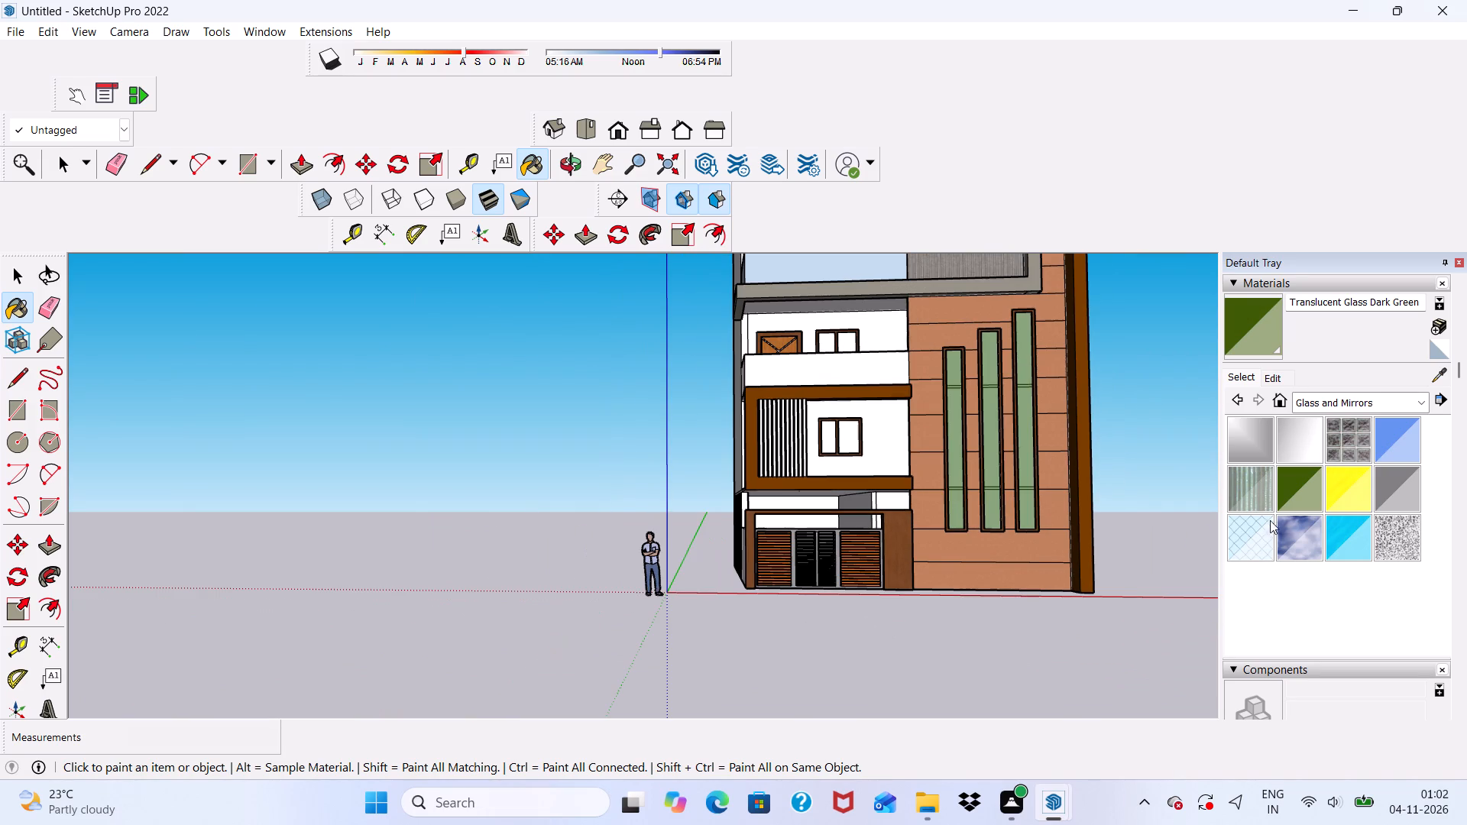
Paint both panes of the first-floor window beside the slatted screen Translucent Glass Gray.
{"action": "left_click", "coordinate": [1394, 480]}
{"action": "scroll", "coordinate": [822, 483], "scroll_direction": "up", "scroll_amount": 2}
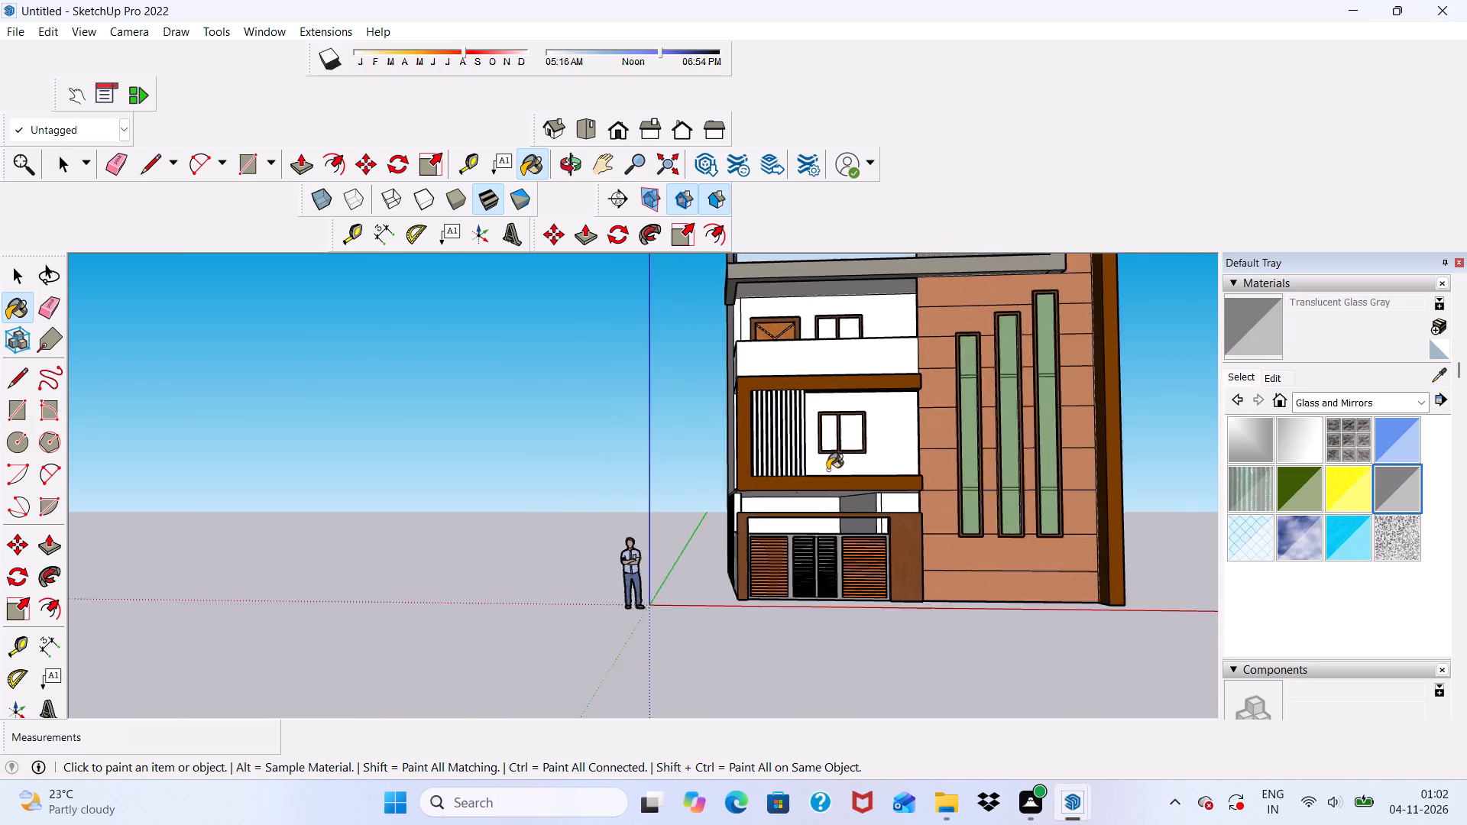
{"action": "scroll", "coordinate": [827, 470], "scroll_direction": "up", "scroll_amount": 11}
{"action": "left_click", "coordinate": [829, 423]}
{"action": "left_click", "coordinate": [916, 438]}
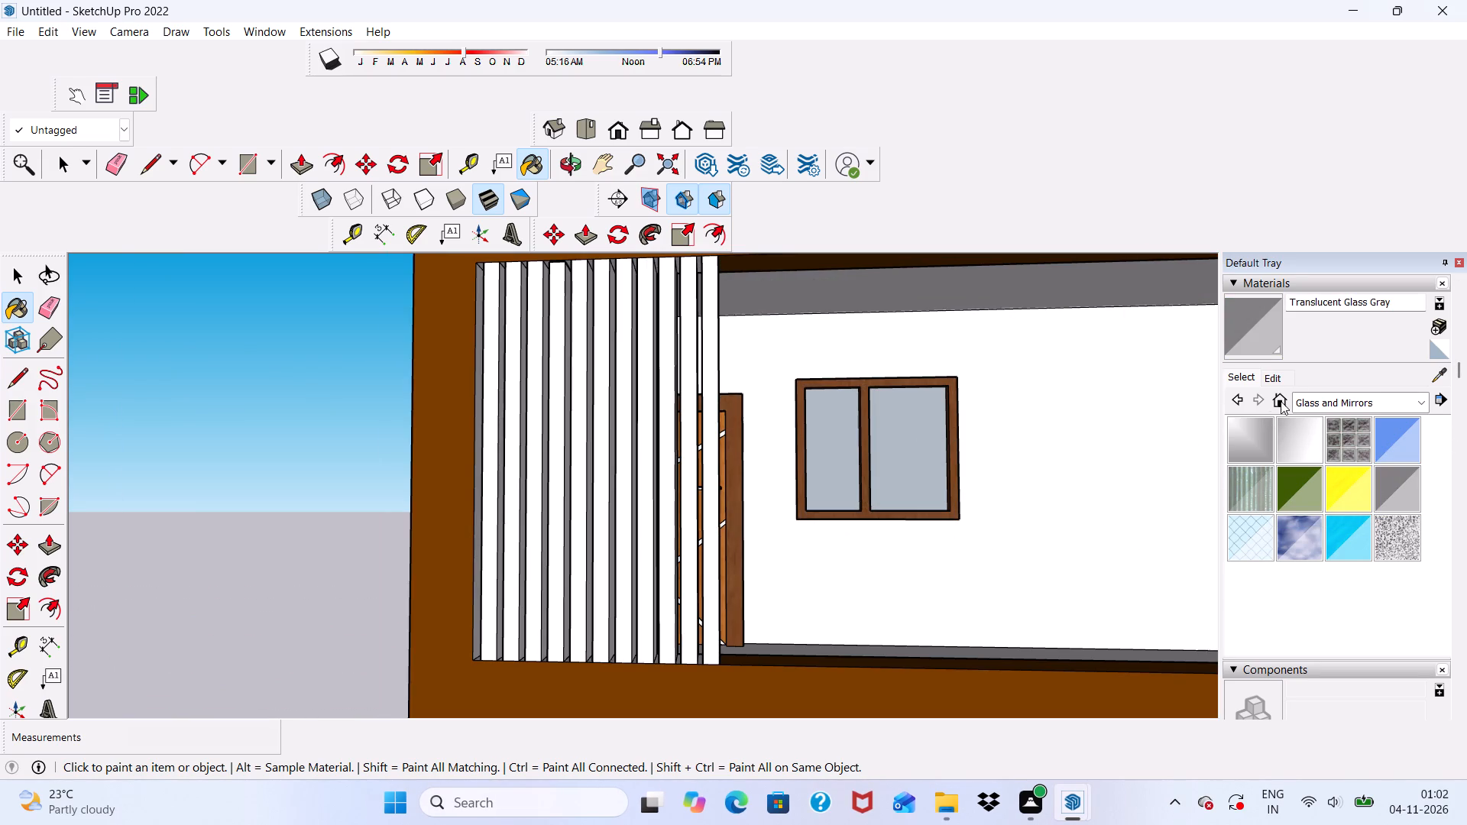
Recolour the Translucent Glass Gray material to a light yellow.
{"action": "left_click", "coordinate": [1273, 375]}
{"action": "left_click", "coordinate": [1273, 447]}
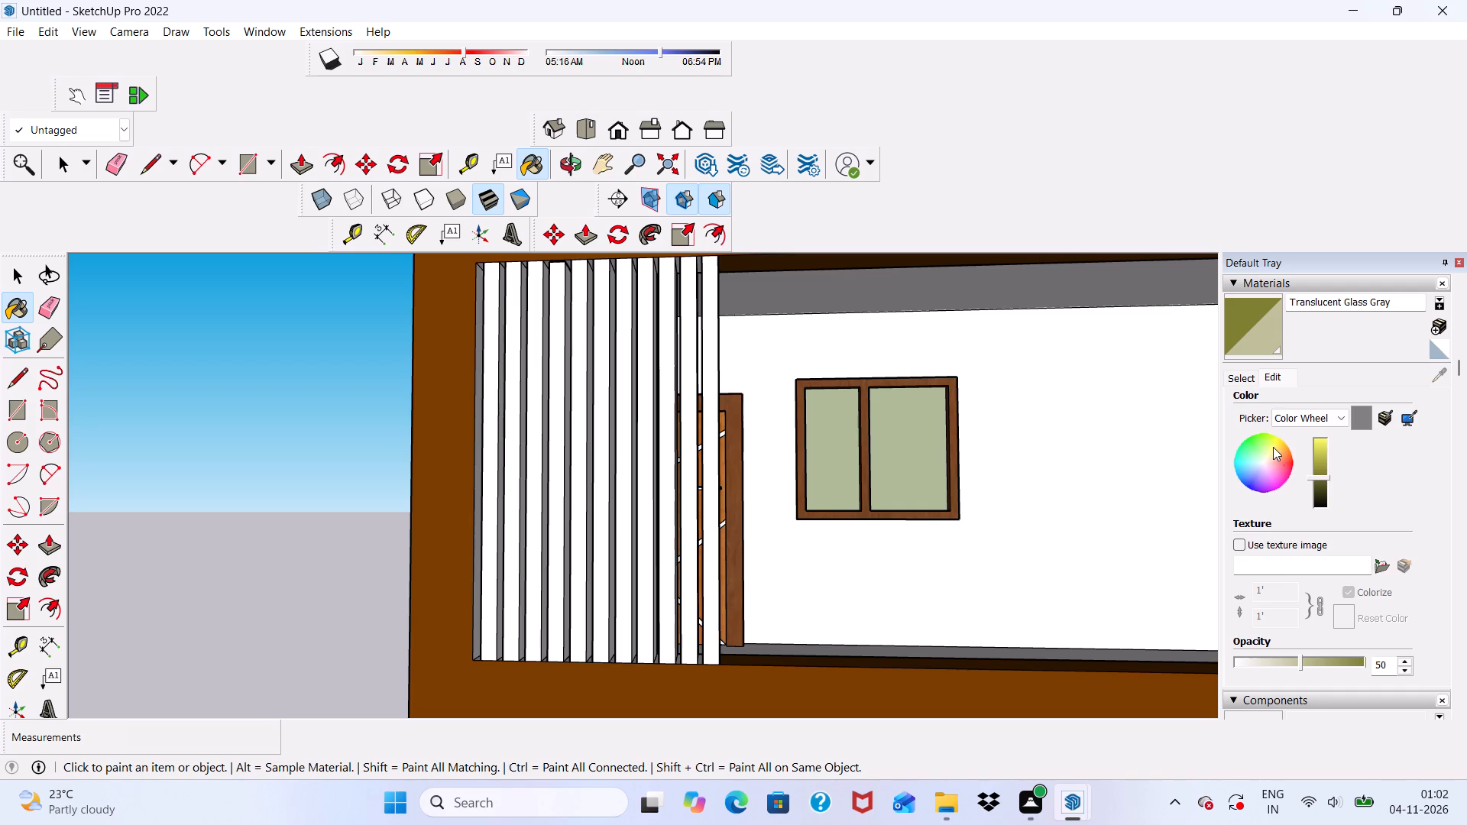
{"action": "left_click_drag", "start_coordinate": [1322, 477], "coordinate": [1322, 454]}
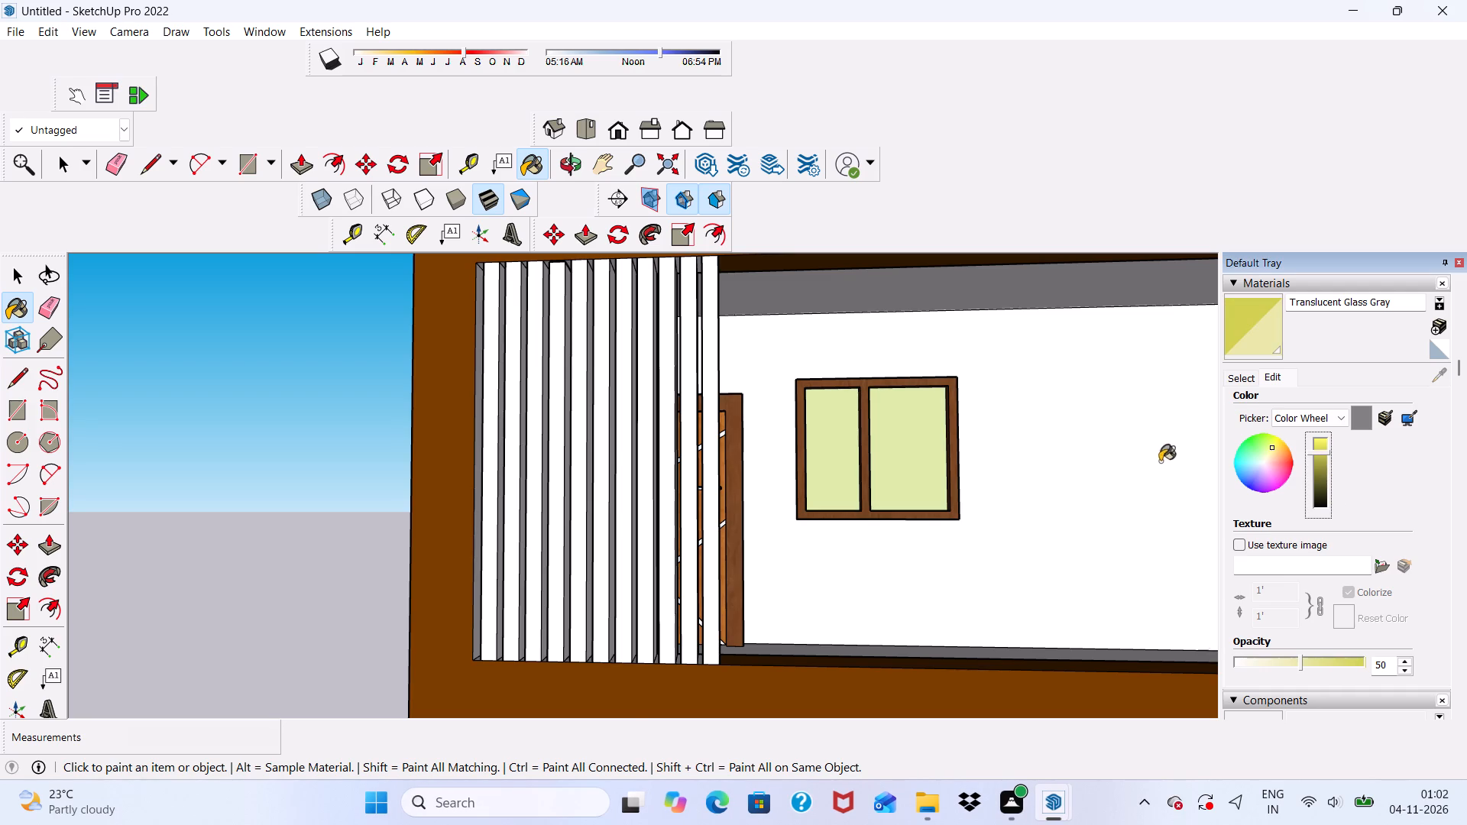
Paint both panes of the second-, third- and fourth-floor windows with the yellow-tinted Translucent Glass Gray.
{"action": "scroll", "coordinate": [923, 480], "scroll_direction": "down", "scroll_amount": 15}
{"action": "scroll", "coordinate": [852, 429], "scroll_direction": "up", "scroll_amount": 10}
{"action": "left_click", "coordinate": [886, 415]}
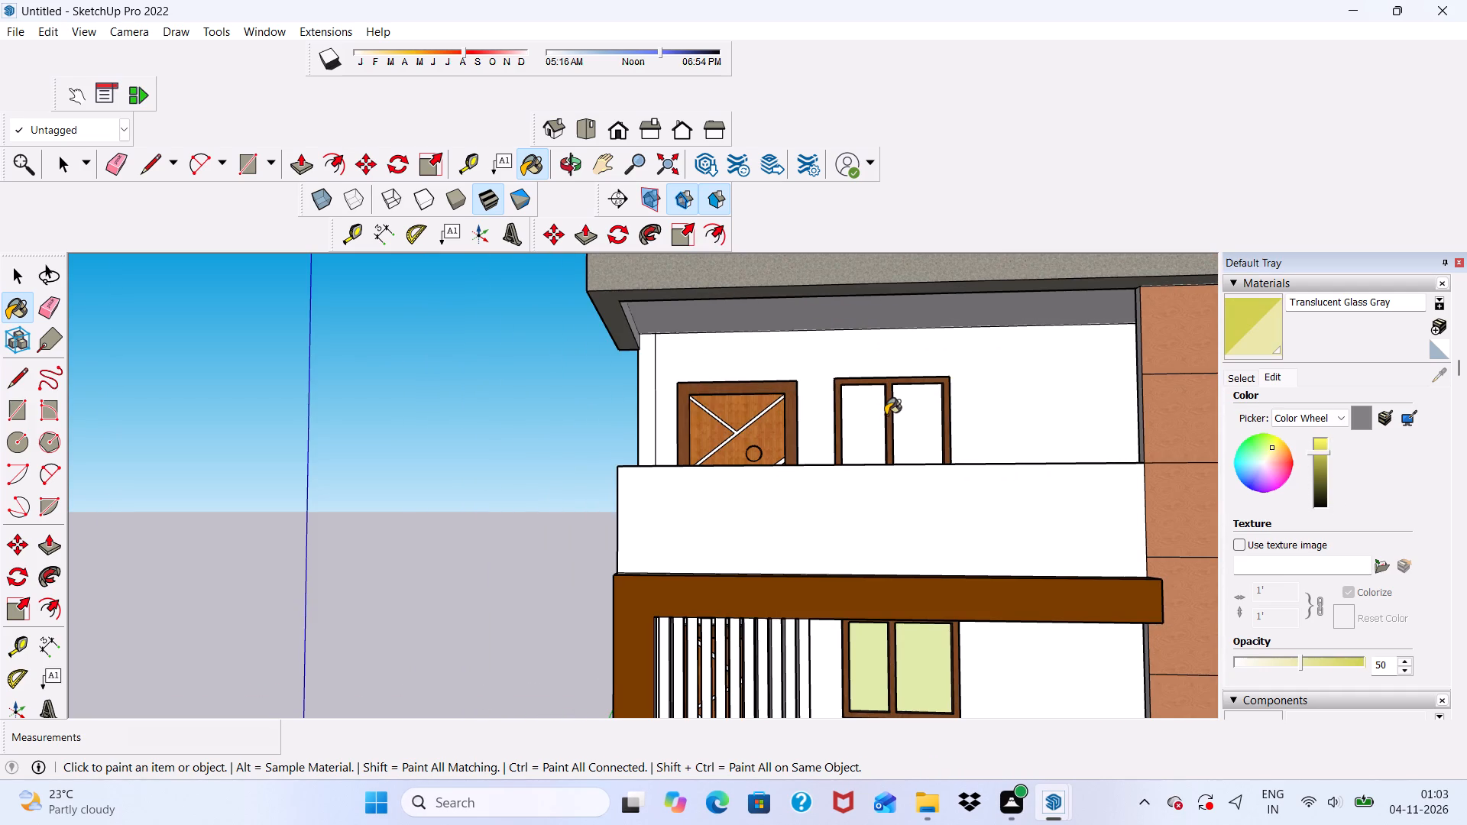
{"action": "left_click", "coordinate": [903, 419]}
{"action": "left_click", "coordinate": [875, 418]}
{"action": "scroll", "coordinate": [864, 441], "scroll_direction": "down", "scroll_amount": 10}
{"action": "scroll", "coordinate": [891, 387], "scroll_direction": "up", "scroll_amount": 1}
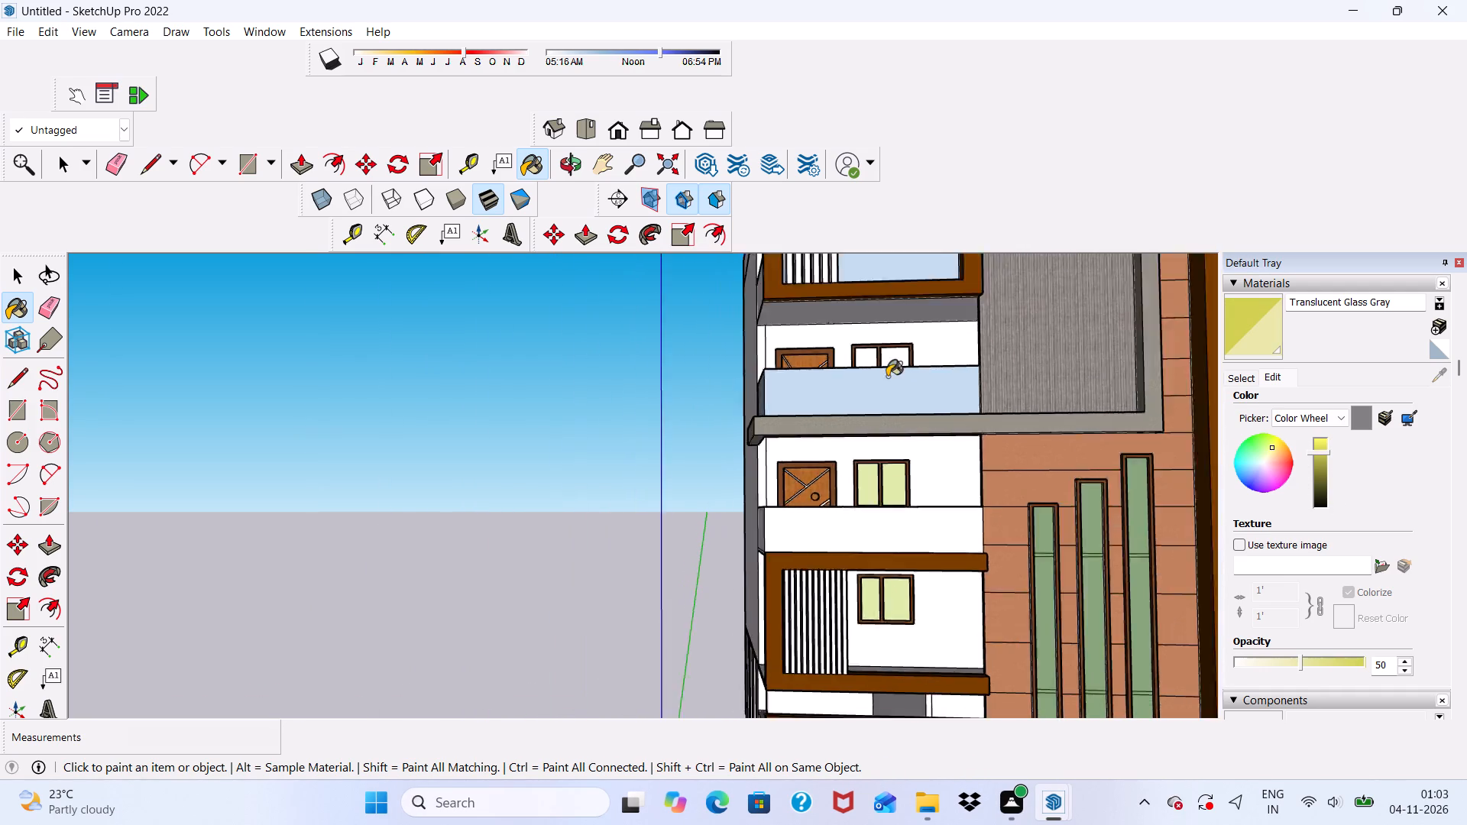
{"action": "scroll", "coordinate": [887, 377], "scroll_direction": "up", "scroll_amount": 7}
{"action": "left_click", "coordinate": [842, 352]}
{"action": "left_click", "coordinate": [923, 341]}
{"action": "scroll", "coordinate": [912, 411], "scroll_direction": "down", "scroll_amount": 10}
{"action": "scroll", "coordinate": [874, 431], "scroll_direction": "up", "scroll_amount": 1}
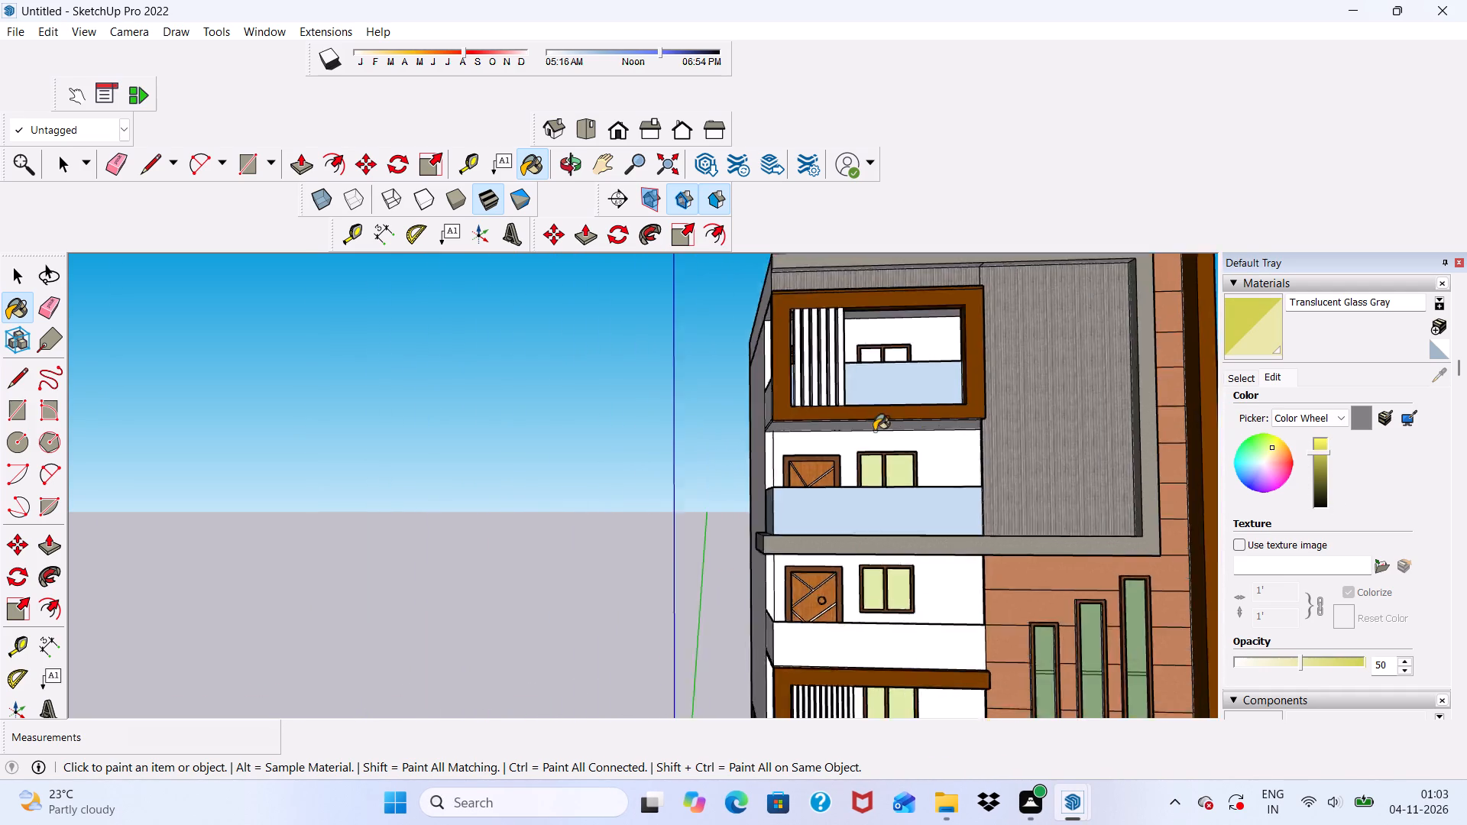
{"action": "scroll", "coordinate": [874, 431], "scroll_direction": "up", "scroll_amount": 8}
{"action": "left_click", "coordinate": [857, 323]}
{"action": "left_click", "coordinate": [912, 318]}
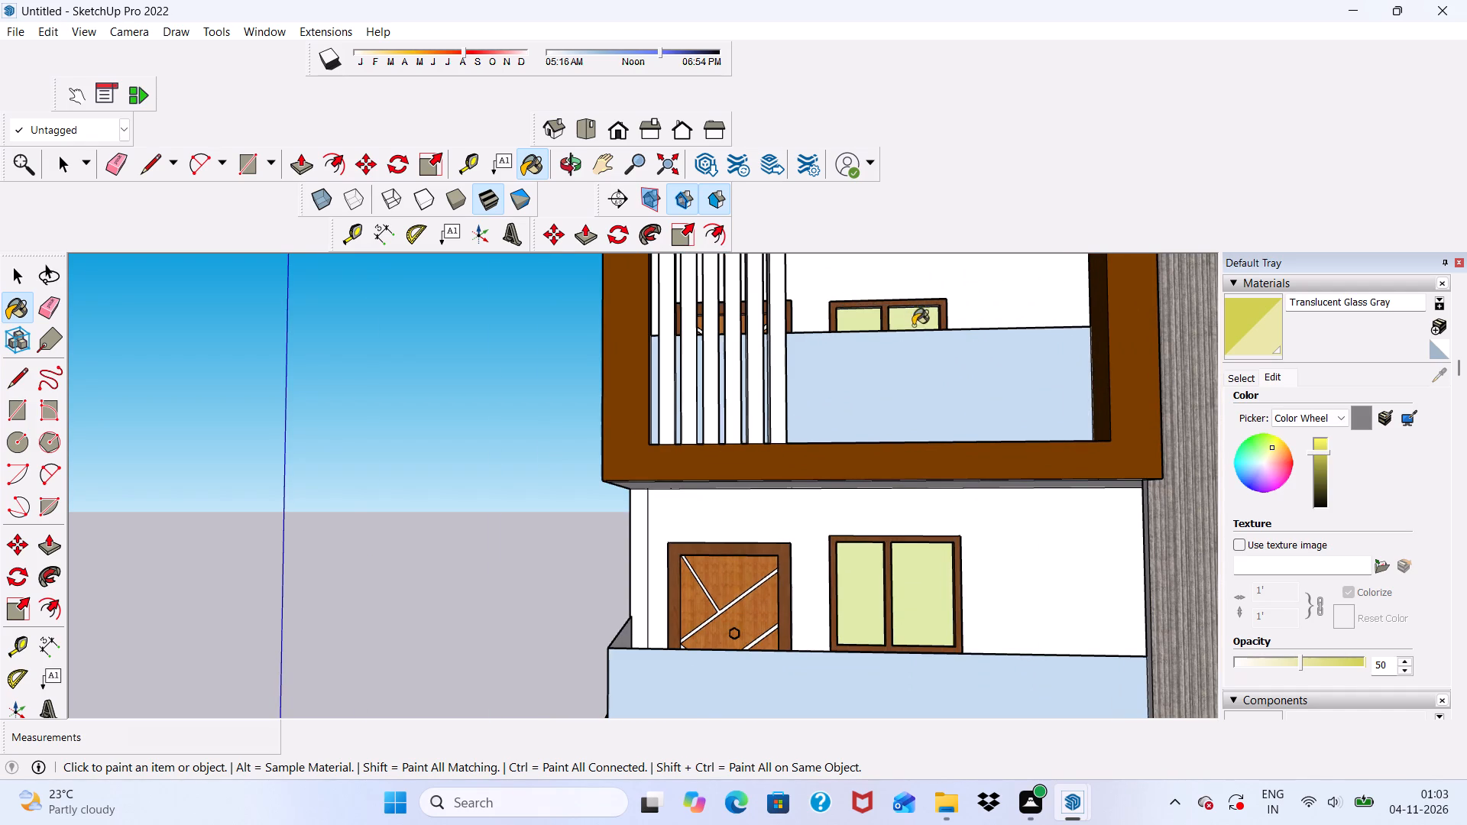
Paint the front balcony railings of the fourth, third and second floors Translucent Glass Blue.
{"action": "left_click", "coordinate": [1229, 382]}
{"action": "left_click", "coordinate": [1384, 454]}
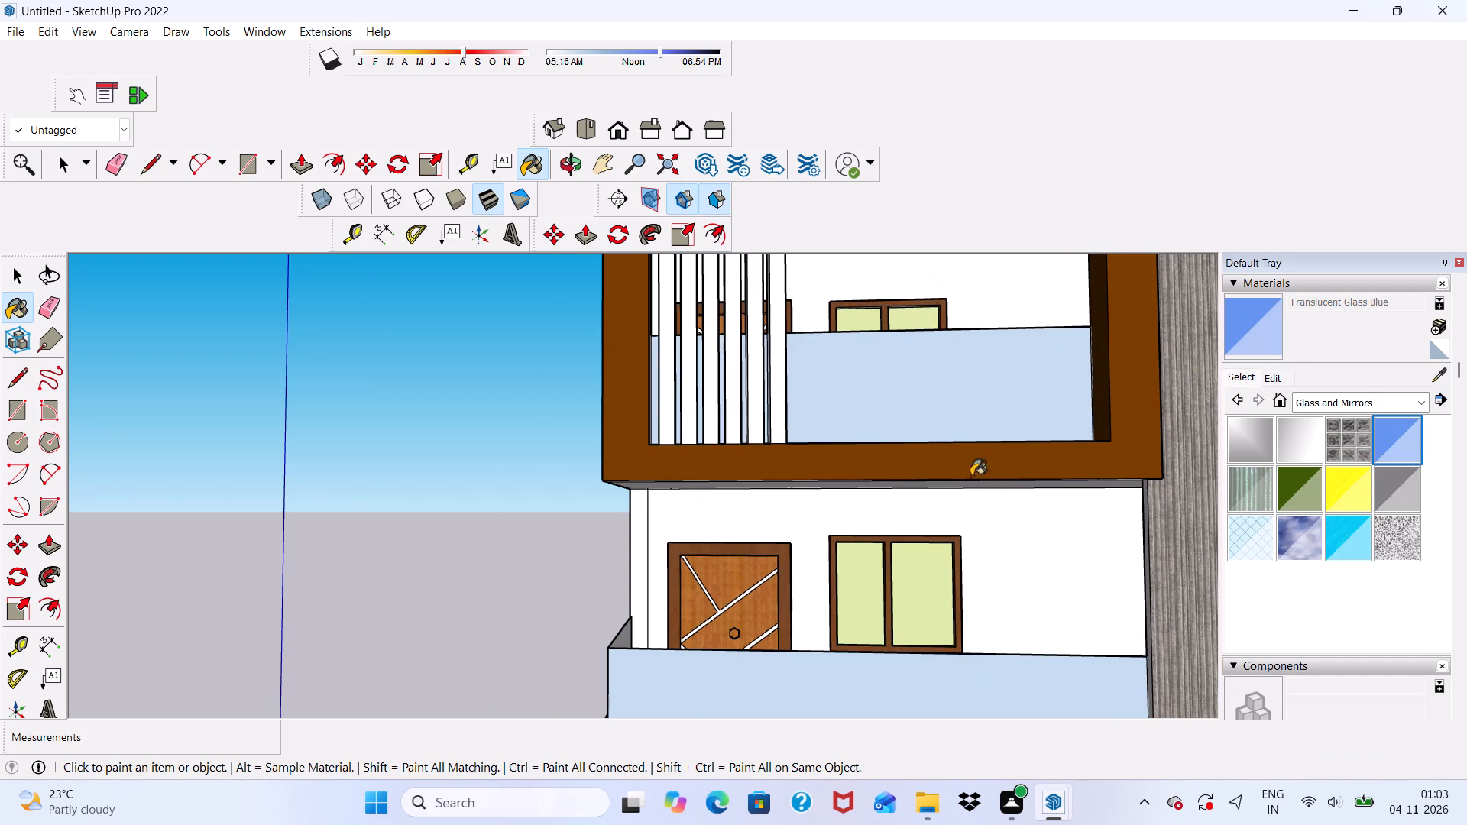
{"action": "left_click", "coordinate": [952, 415]}
{"action": "scroll", "coordinate": [876, 429], "scroll_direction": "down", "scroll_amount": 9}
{"action": "scroll", "coordinate": [882, 715], "scroll_direction": "up", "scroll_amount": 4}
{"action": "left_click", "coordinate": [876, 516]}
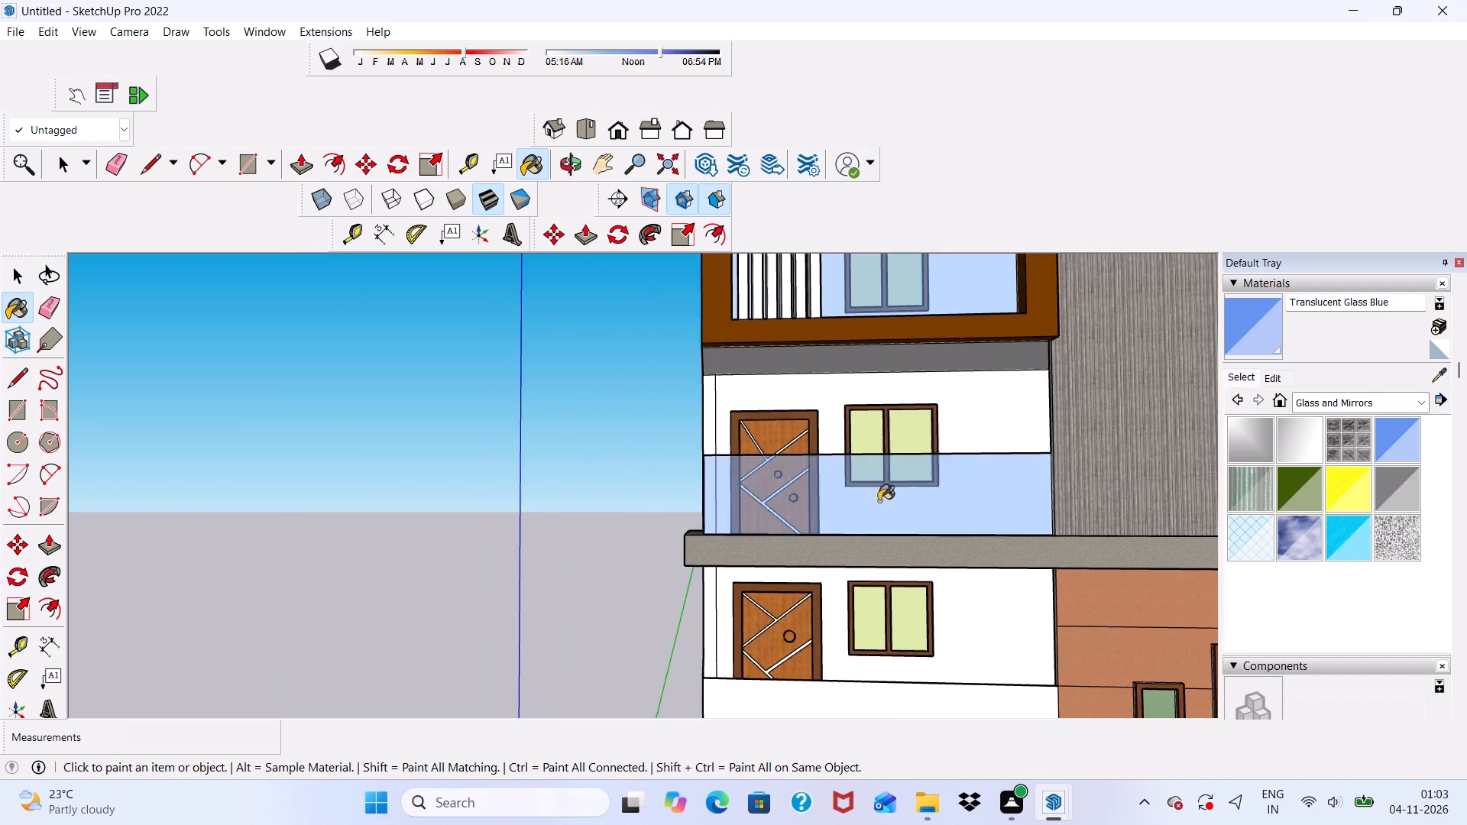
{"action": "scroll", "coordinate": [879, 474], "scroll_direction": "down", "scroll_amount": 5}
{"action": "scroll", "coordinate": [876, 675], "scroll_direction": "up", "scroll_amount": 2}
{"action": "left_click", "coordinate": [876, 640]}
{"action": "scroll", "coordinate": [883, 592], "scroll_direction": "down", "scroll_amount": 5}
{"action": "scroll", "coordinate": [796, 622], "scroll_direction": "up", "scroll_amount": 5}
{"action": "scroll", "coordinate": [801, 615], "scroll_direction": "down", "scroll_amount": 1}
Paint the left side balcony railings of the second, third and fourth floors Translucent Glass Blue.
{"action": "middle_click_drag", "start_coordinate": [810, 616], "coordinate": [915, 624]}
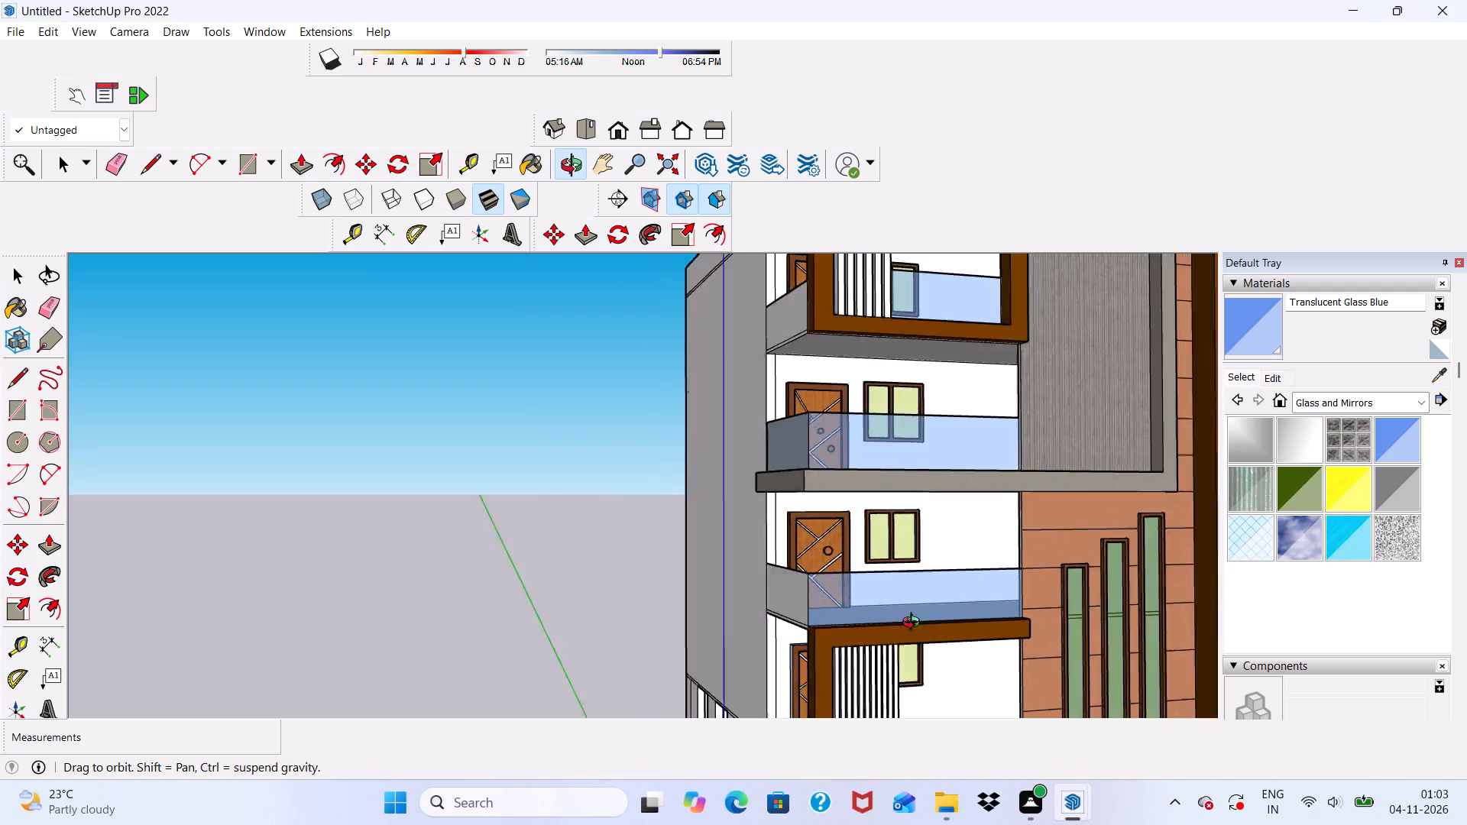
{"action": "middle_click_drag", "start_coordinate": [915, 624], "coordinate": [1013, 650]}
{"action": "scroll", "coordinate": [831, 629], "scroll_direction": "up", "scroll_amount": 4}
{"action": "left_click", "coordinate": [776, 581]}
{"action": "scroll", "coordinate": [724, 336], "scroll_direction": "up", "scroll_amount": 1}
{"action": "left_click", "coordinate": [767, 348]}
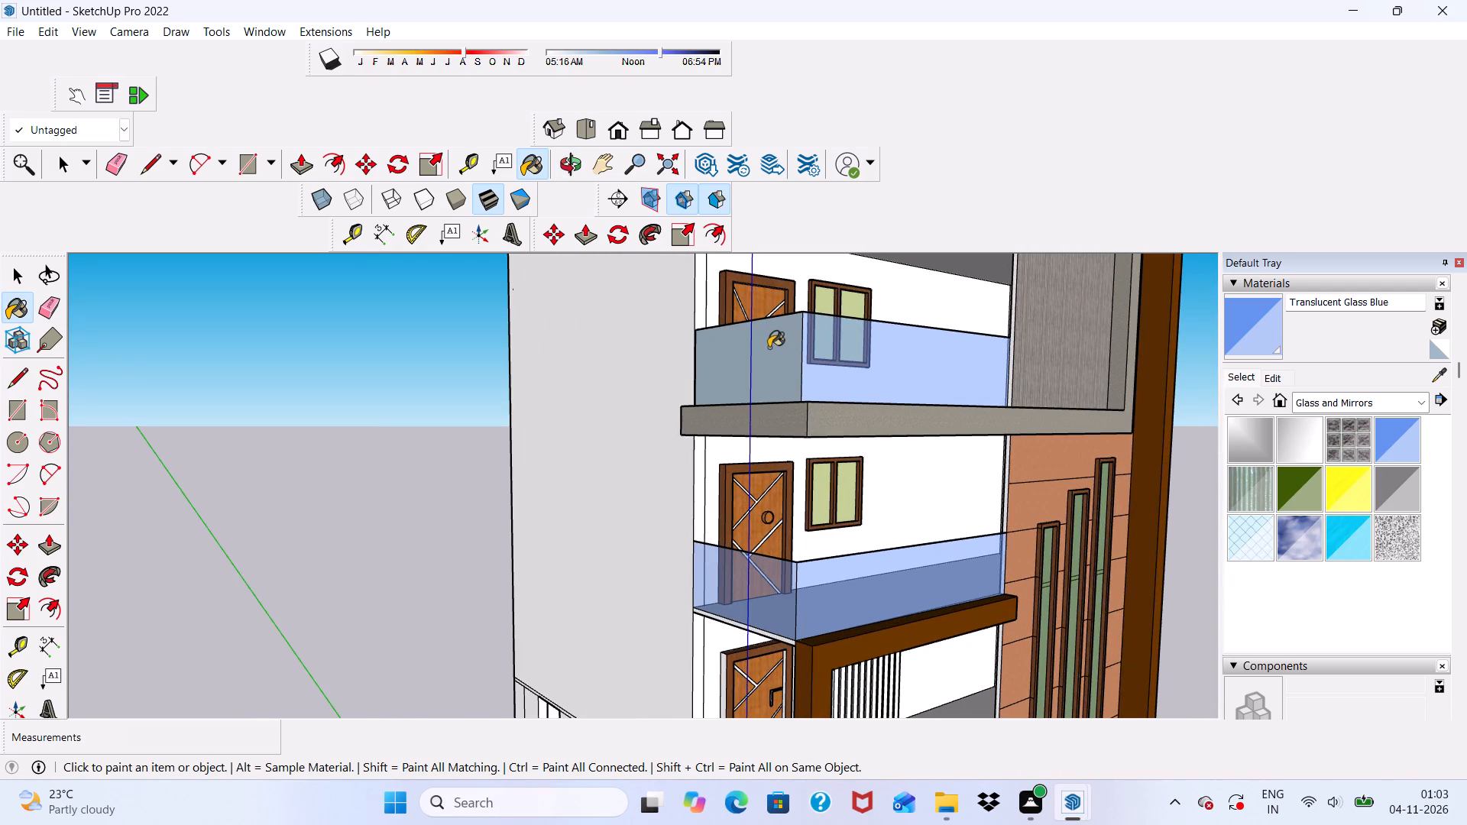
{"action": "scroll", "coordinate": [813, 510], "scroll_direction": "down", "scroll_amount": 9}
{"action": "scroll", "coordinate": [773, 217], "scroll_direction": "up", "scroll_amount": 14}
{"action": "left_click", "coordinate": [765, 375]}
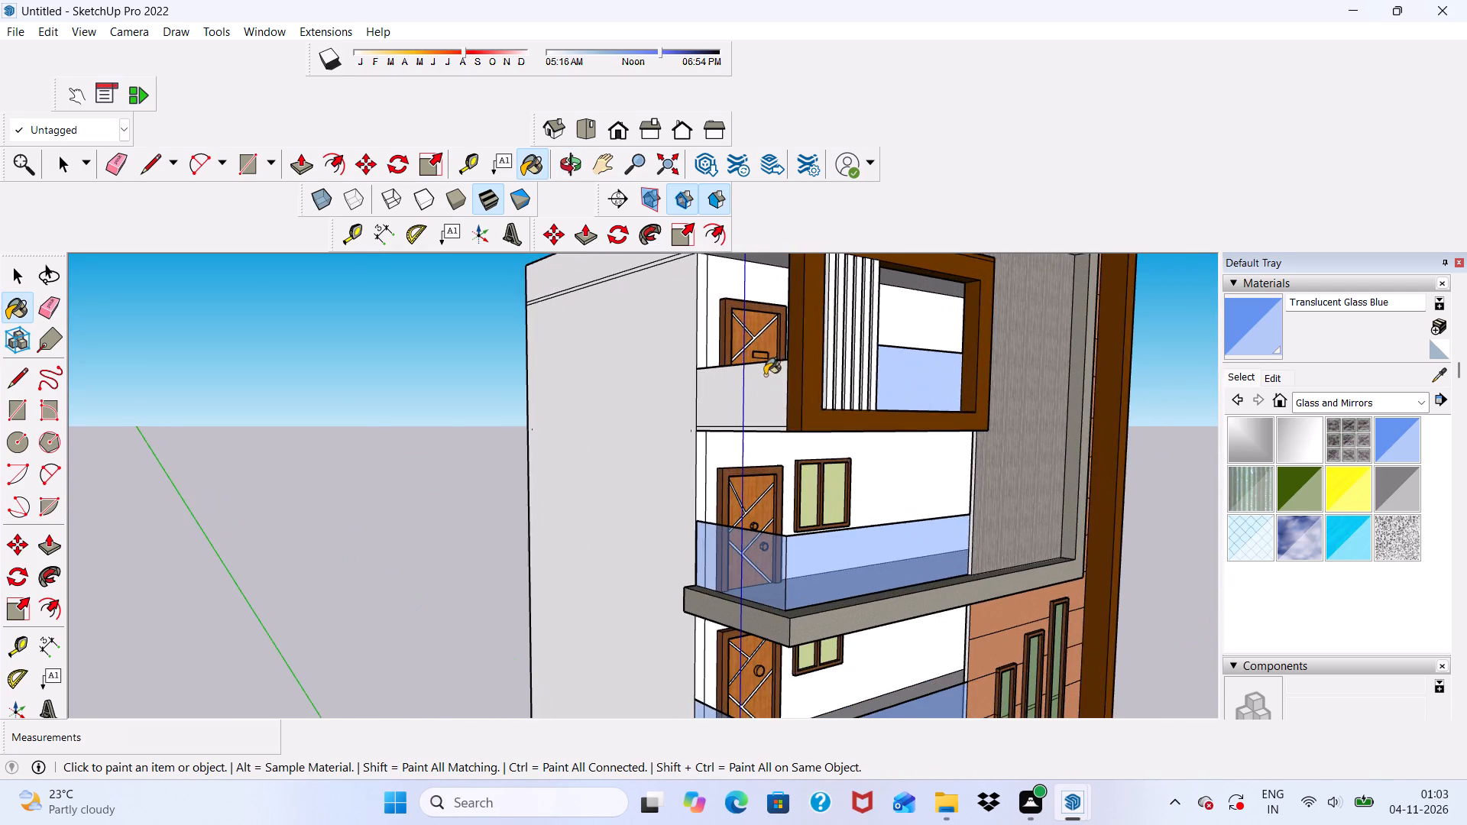
Draw a railing rectangle about 3' 7/8" by 10' 4 11/16" across the open part of the lowest framed balcony, beside the slats.
{"action": "scroll", "coordinate": [768, 392], "scroll_direction": "down", "scroll_amount": 4}
{"action": "middle_click_drag", "start_coordinate": [831, 445], "coordinate": [687, 429]}
{"action": "scroll", "coordinate": [721, 384], "scroll_direction": "down", "scroll_amount": 9}
{"action": "middle_click_drag", "start_coordinate": [772, 647], "coordinate": [648, 688]}
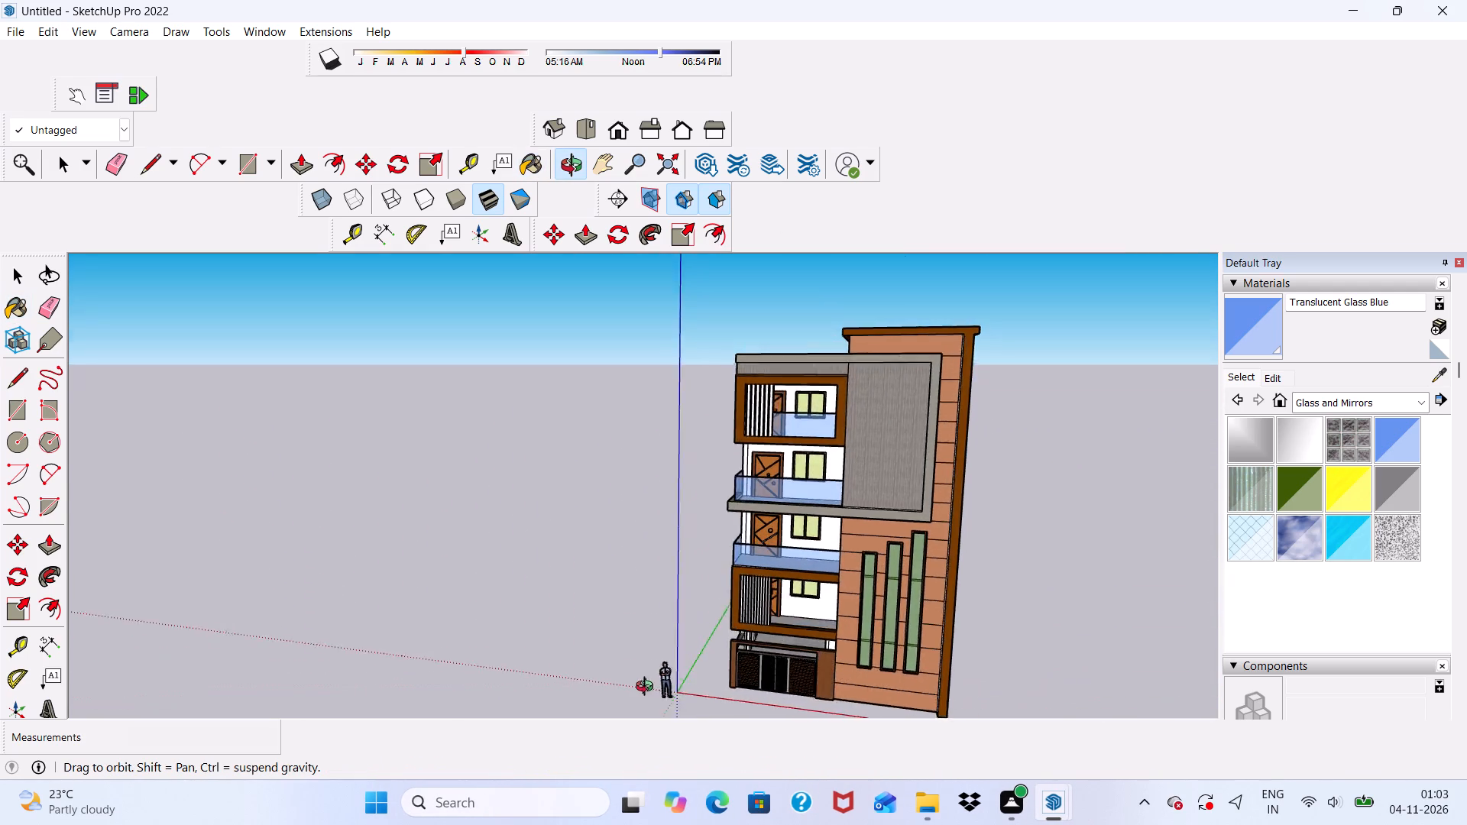
{"action": "middle_click_drag", "start_coordinate": [648, 688], "coordinate": [710, 677]}
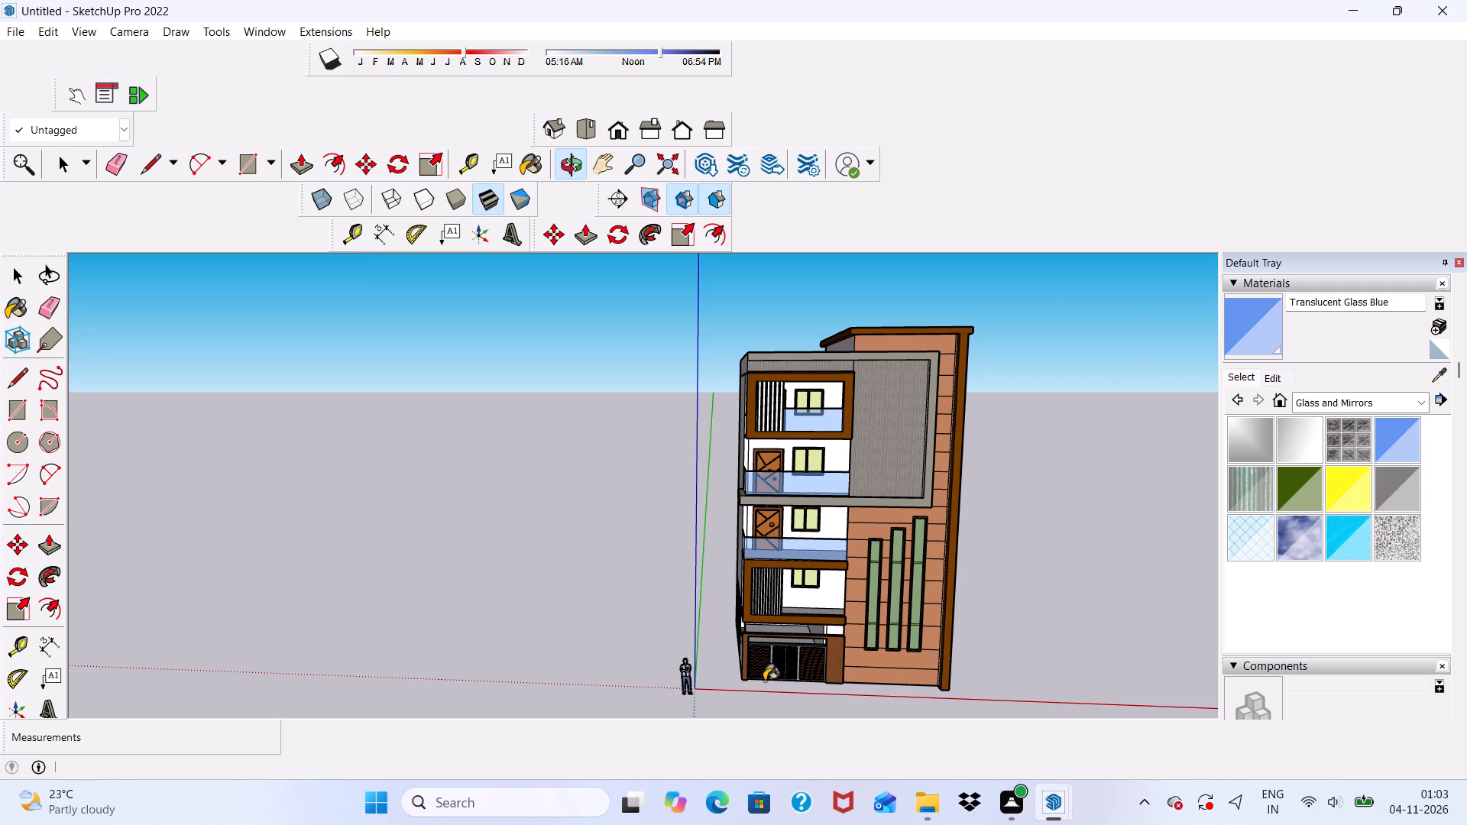
{"action": "scroll", "coordinate": [714, 565], "scroll_direction": "up", "scroll_amount": 3}
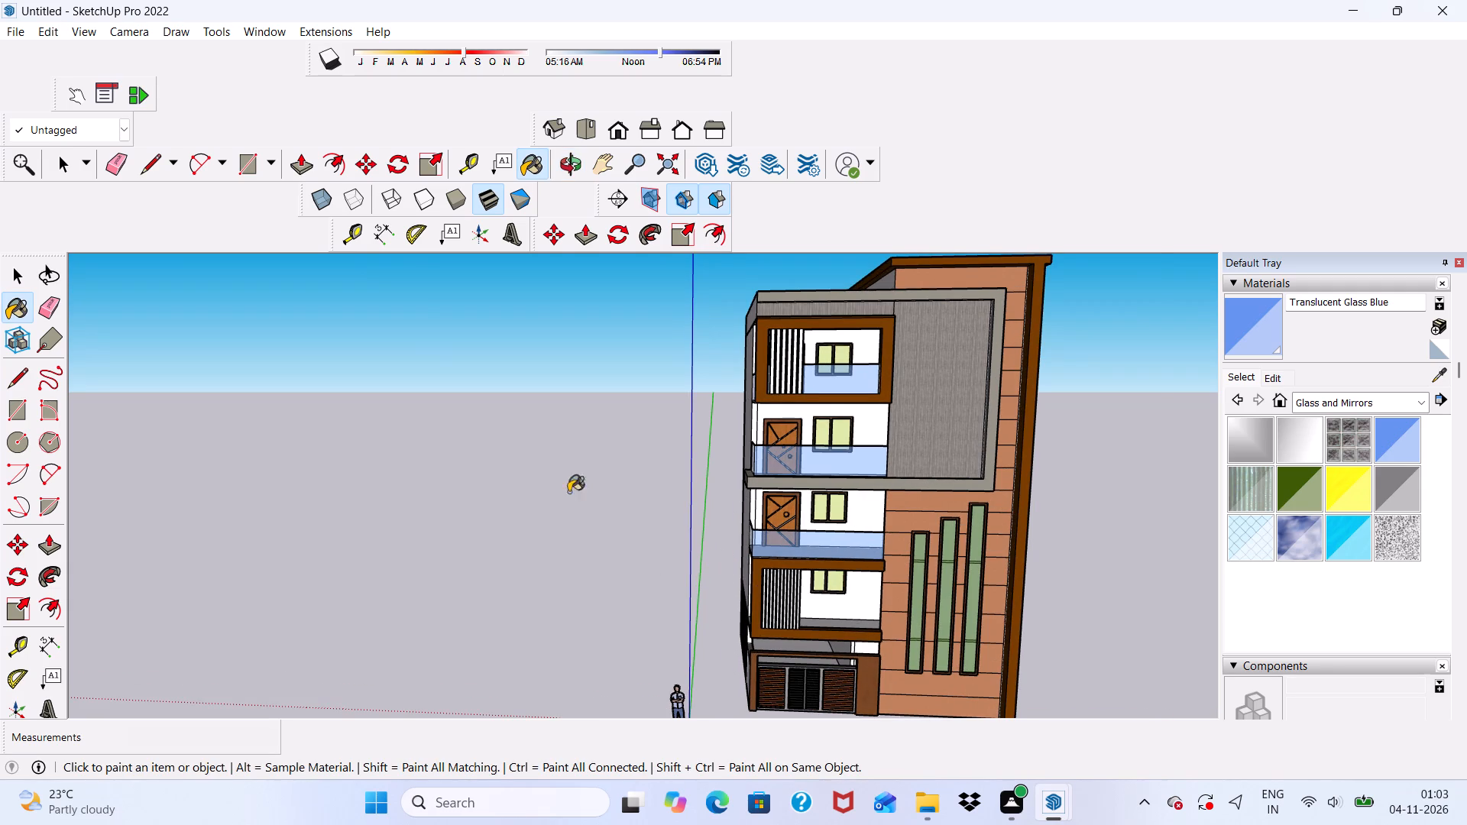
{"action": "left_click", "coordinate": [238, 152]}
{"action": "scroll", "coordinate": [883, 753], "scroll_direction": "up", "scroll_amount": 2}
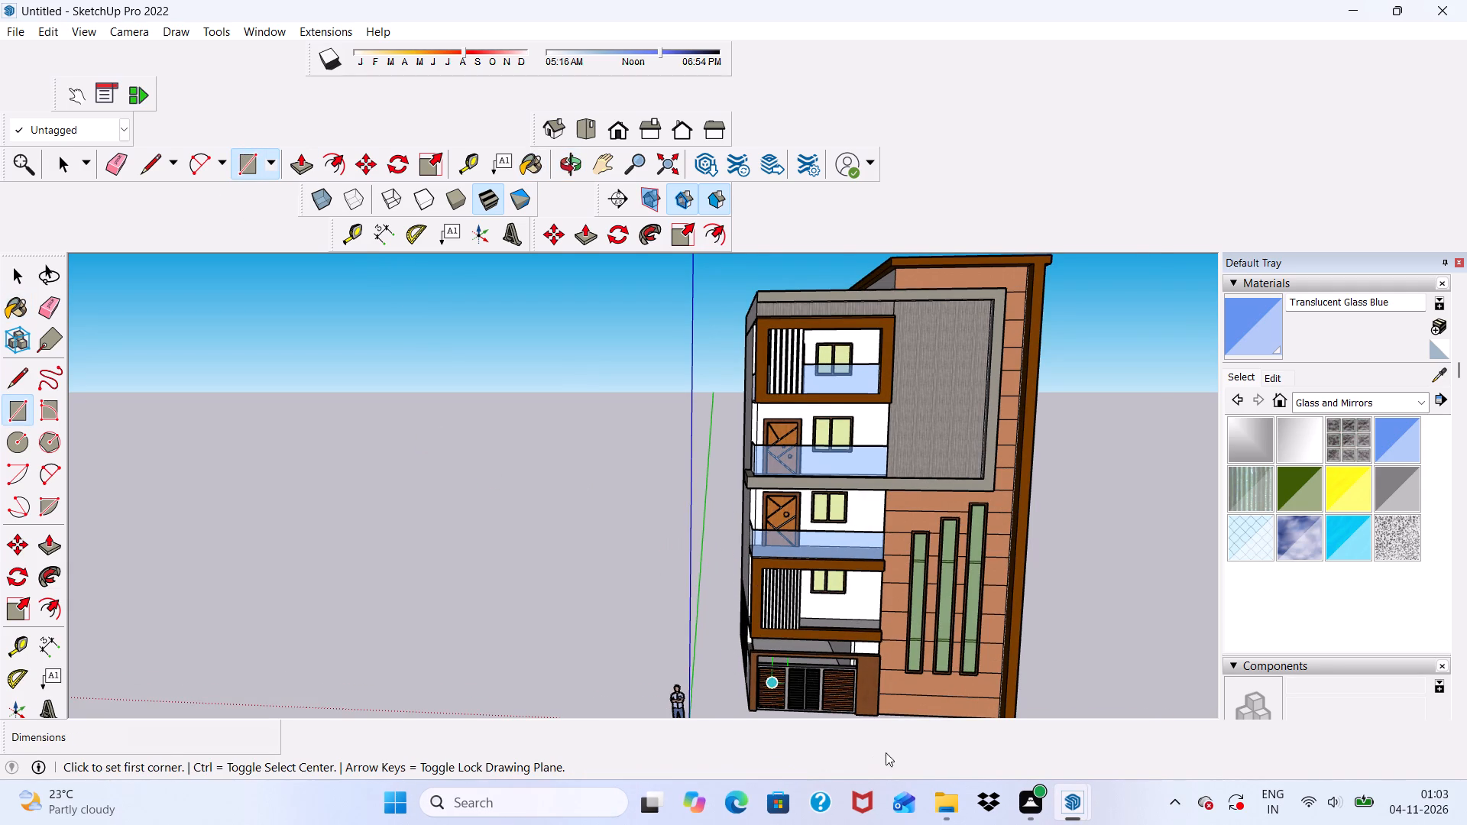
{"action": "scroll", "coordinate": [886, 752], "scroll_direction": "up", "scroll_amount": 20}
{"action": "scroll", "coordinate": [886, 752], "scroll_direction": "up", "scroll_amount": 1}
{"action": "left_click", "coordinate": [714, 658]}
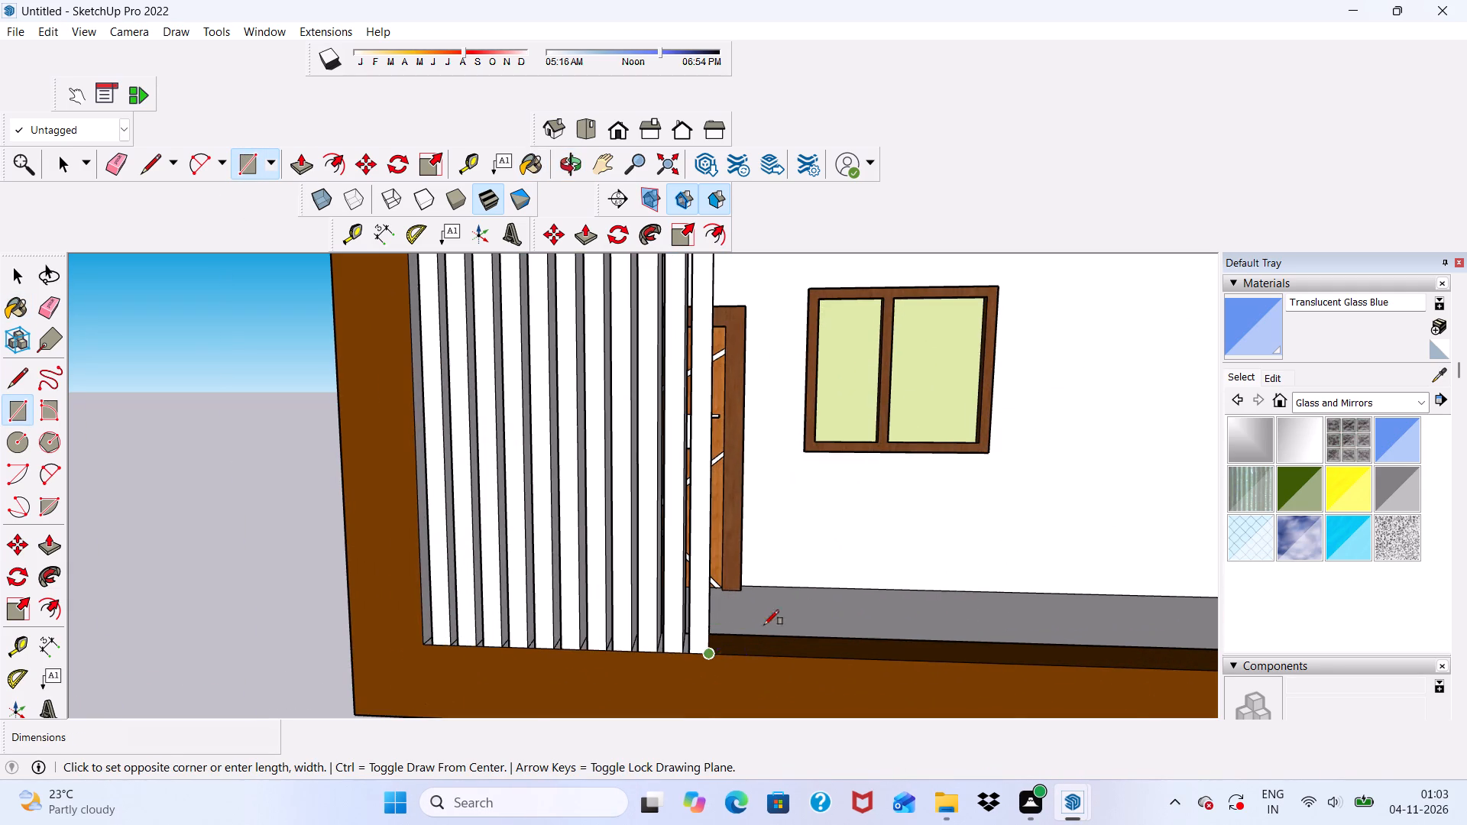
{"action": "scroll", "coordinate": [808, 616], "scroll_direction": "down", "scroll_amount": 5}
{"action": "scroll", "coordinate": [1001, 587], "scroll_direction": "up", "scroll_amount": 1}
{"action": "scroll", "coordinate": [912, 590], "scroll_direction": "down", "scroll_amount": 4}
{"action": "scroll", "coordinate": [1067, 639], "scroll_direction": "up", "scroll_amount": 4}
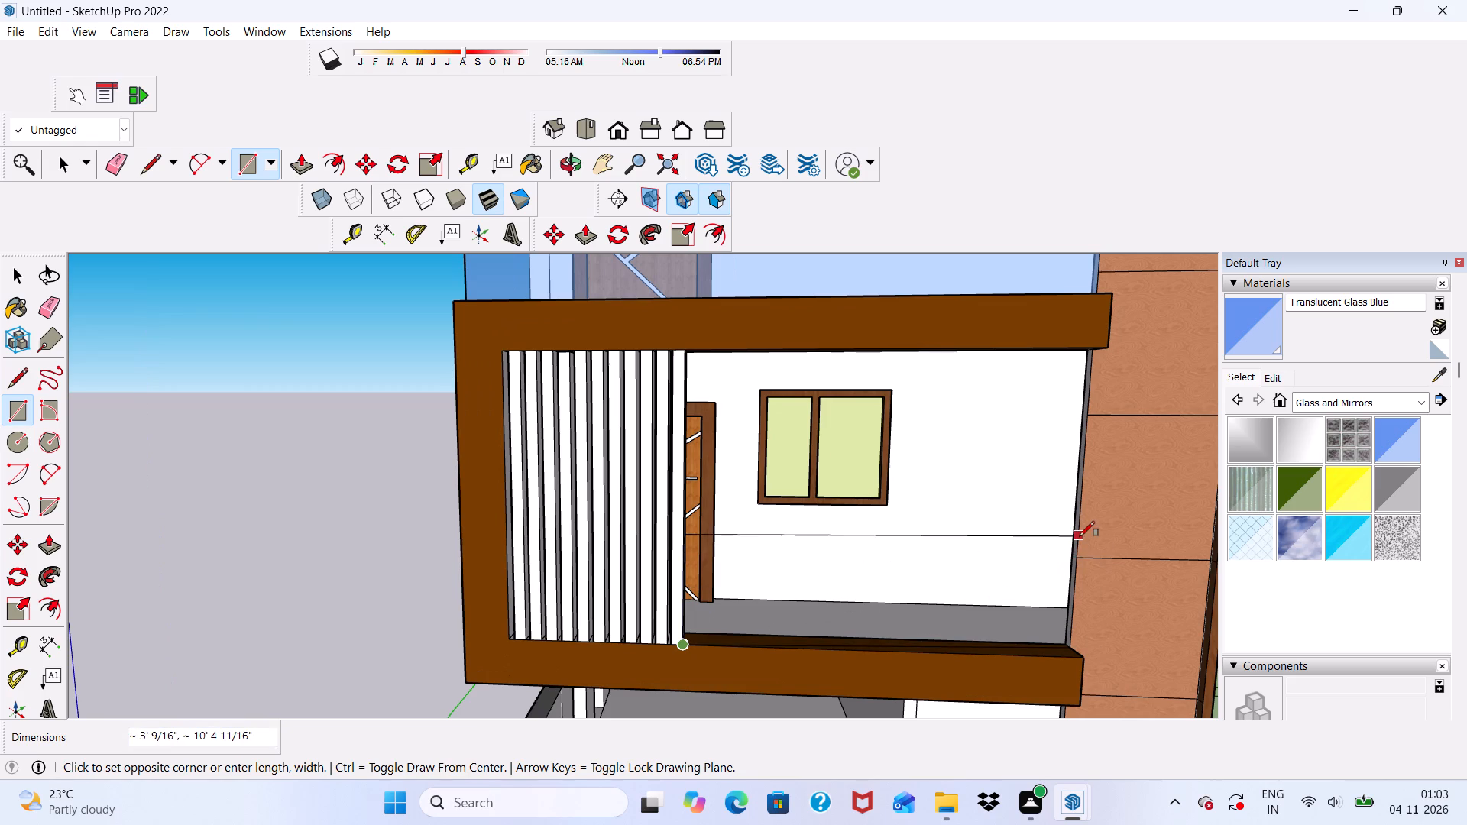
{"action": "left_click", "coordinate": [1082, 535]}
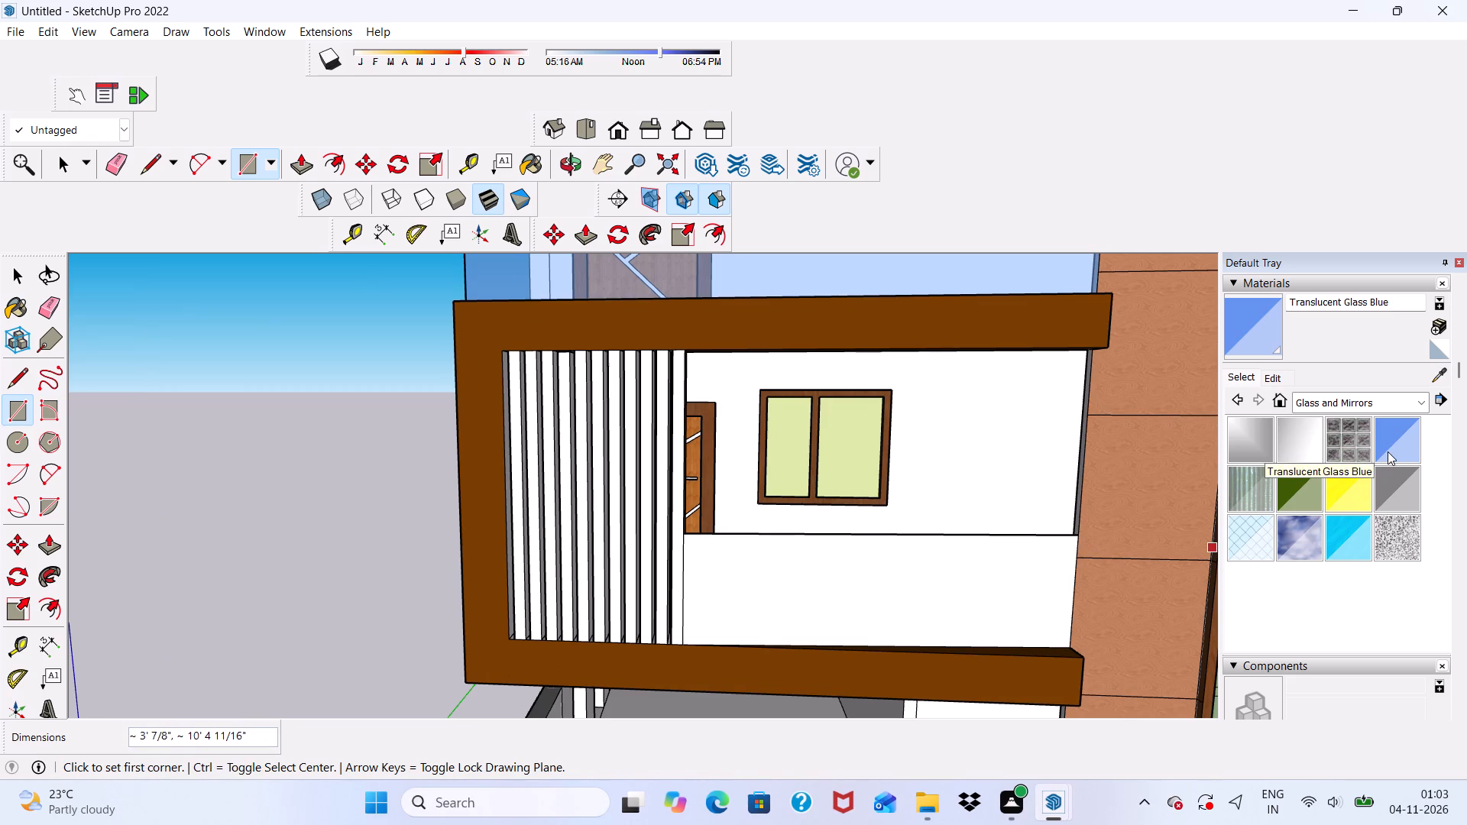
Paint the new railing face of the lowest balcony Translucent Glass Blue.
{"action": "left_click", "coordinate": [1388, 451]}
{"action": "left_click", "coordinate": [905, 604]}
Paint the front faces of the five lowest-balcony slats nearest the frame's outer post with Wood Veneer 02 from the Wood materials.
{"action": "scroll", "coordinate": [916, 584], "scroll_direction": "down", "scroll_amount": 2}
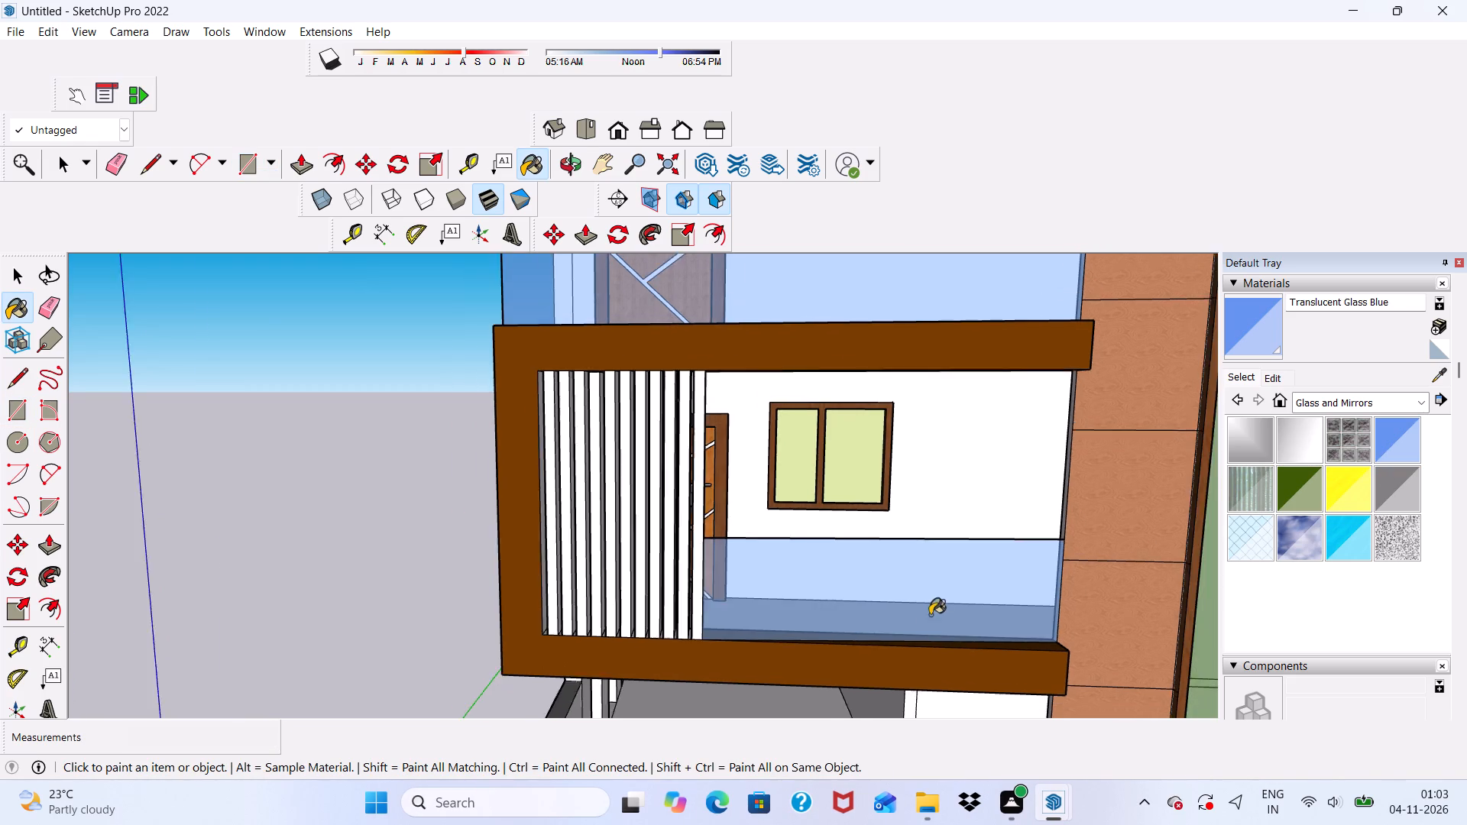
{"action": "middle_click_drag", "start_coordinate": [934, 617], "coordinate": [821, 636]}
{"action": "middle_click_drag", "start_coordinate": [801, 645], "coordinate": [940, 590]}
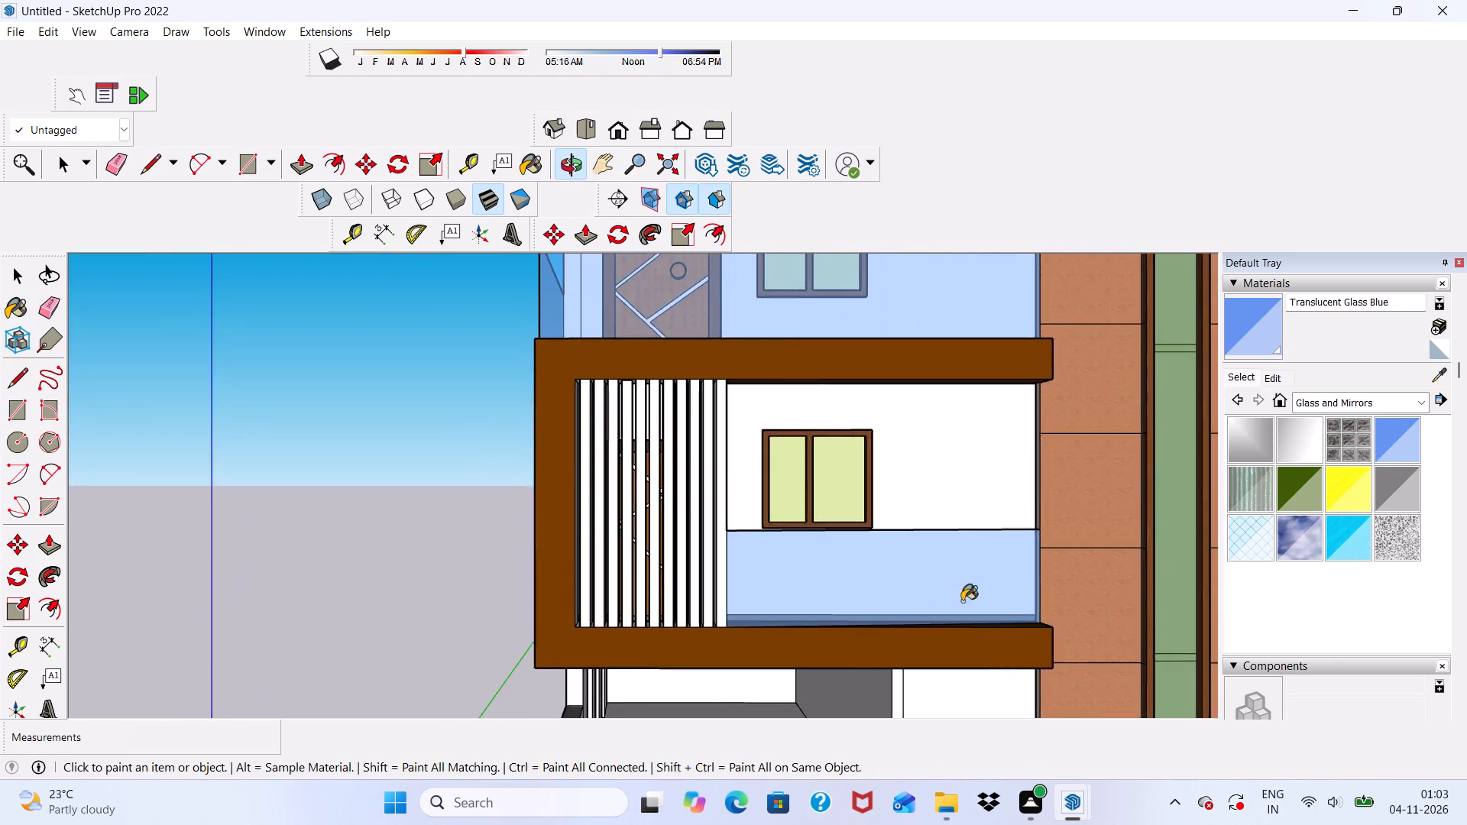
{"action": "scroll", "coordinate": [970, 608], "scroll_direction": "down", "scroll_amount": 4}
{"action": "scroll", "coordinate": [865, 606], "scroll_direction": "up", "scroll_amount": 11}
{"action": "key", "text": "space"}
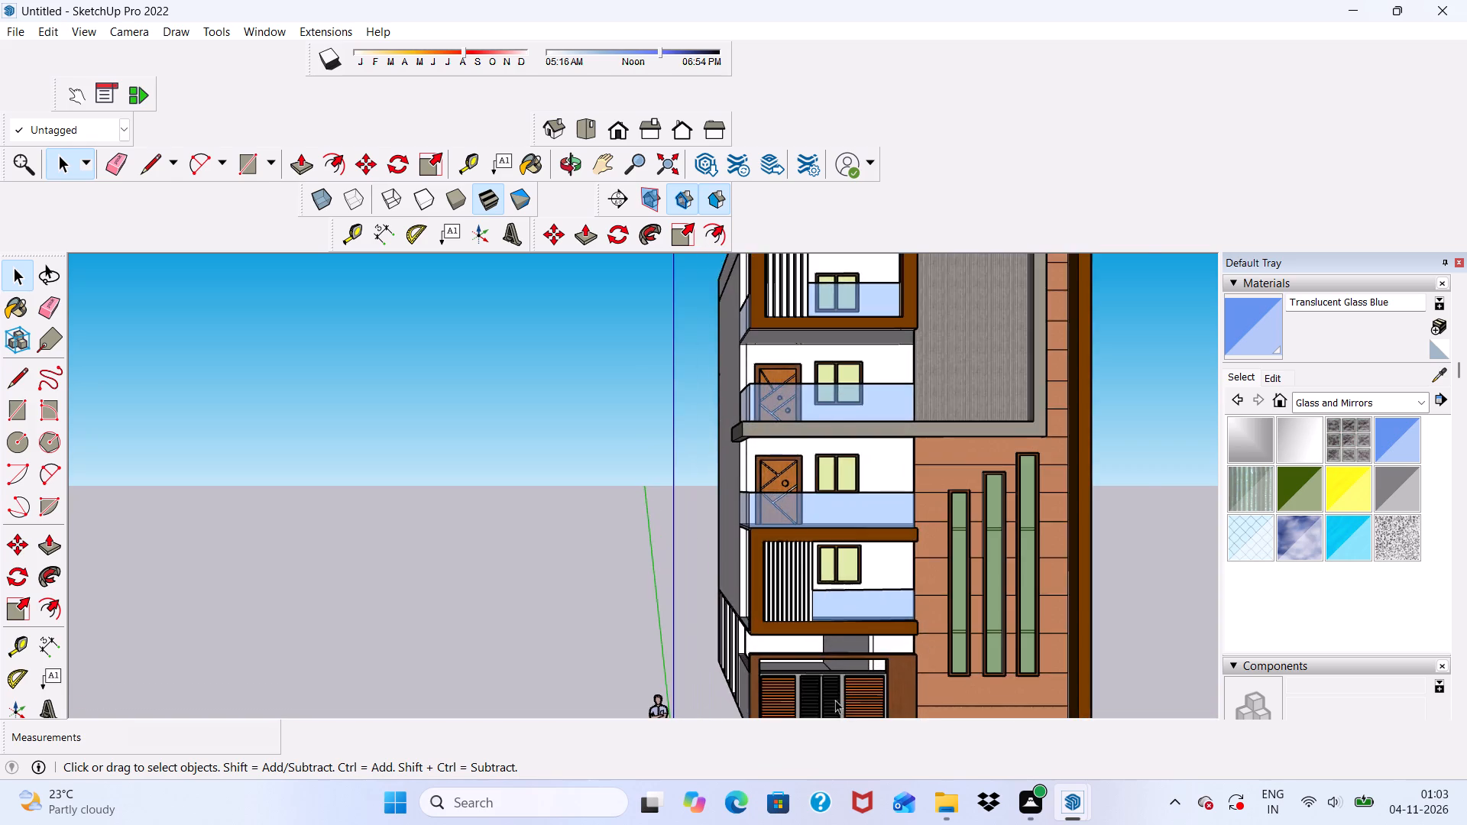
{"action": "scroll", "coordinate": [838, 678], "scroll_direction": "up", "scroll_amount": 5}
{"action": "left_click", "coordinate": [1422, 403]}
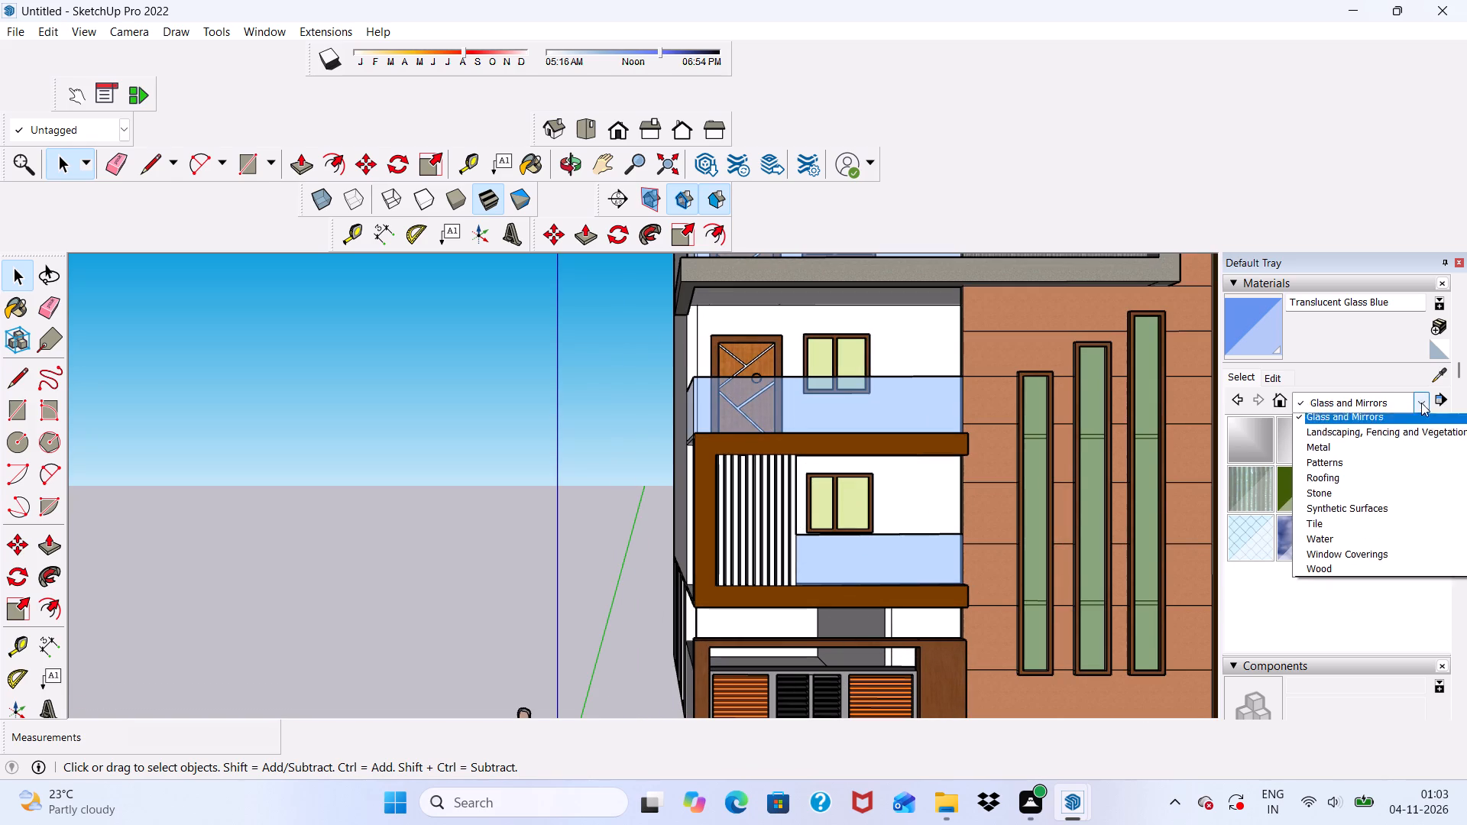
{"action": "left_click", "coordinate": [1322, 649]}
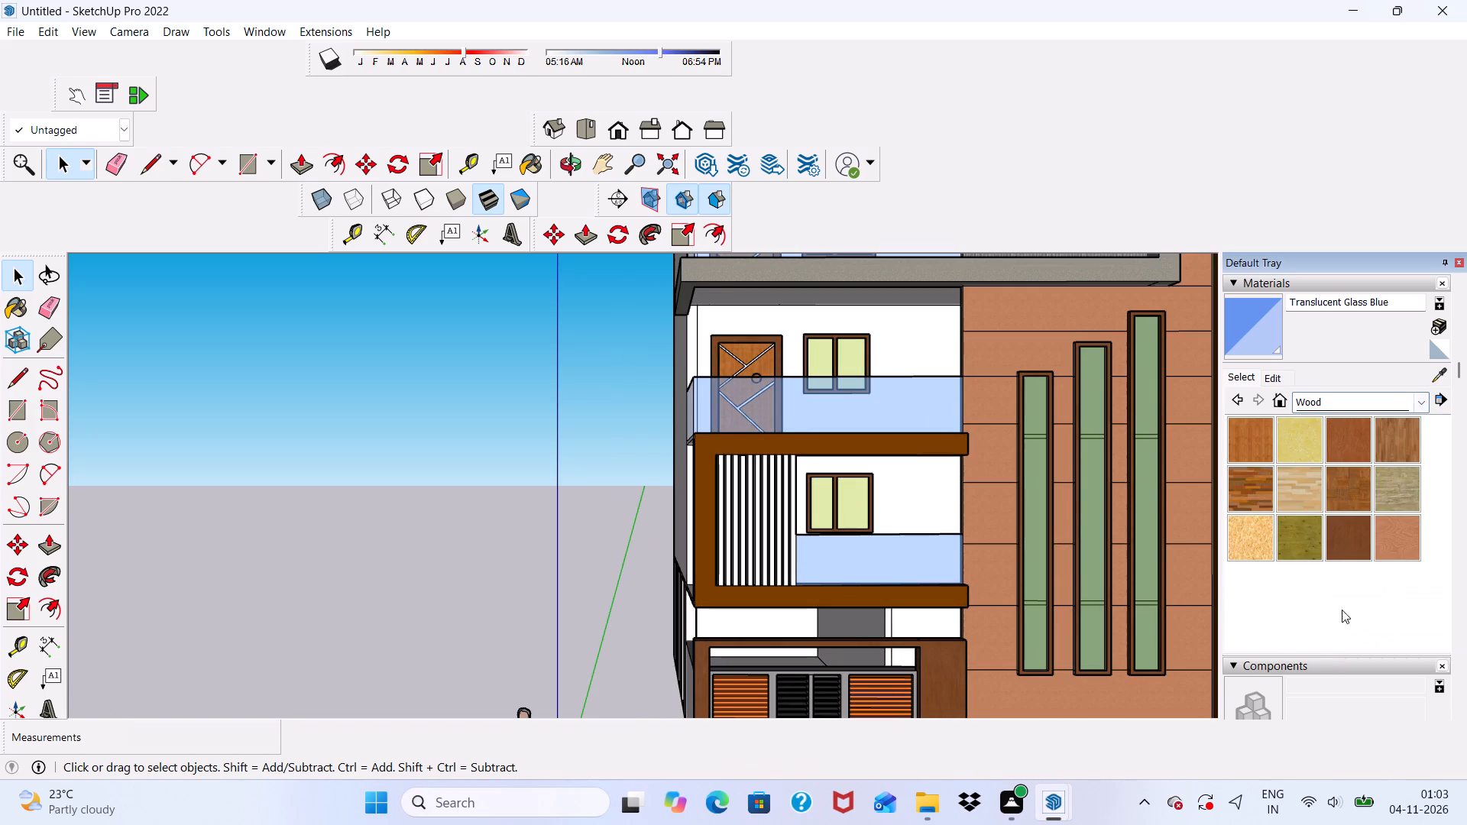
{"action": "left_click", "coordinate": [1381, 552]}
{"action": "scroll", "coordinate": [464, 653], "scroll_direction": "up", "scroll_amount": 3}
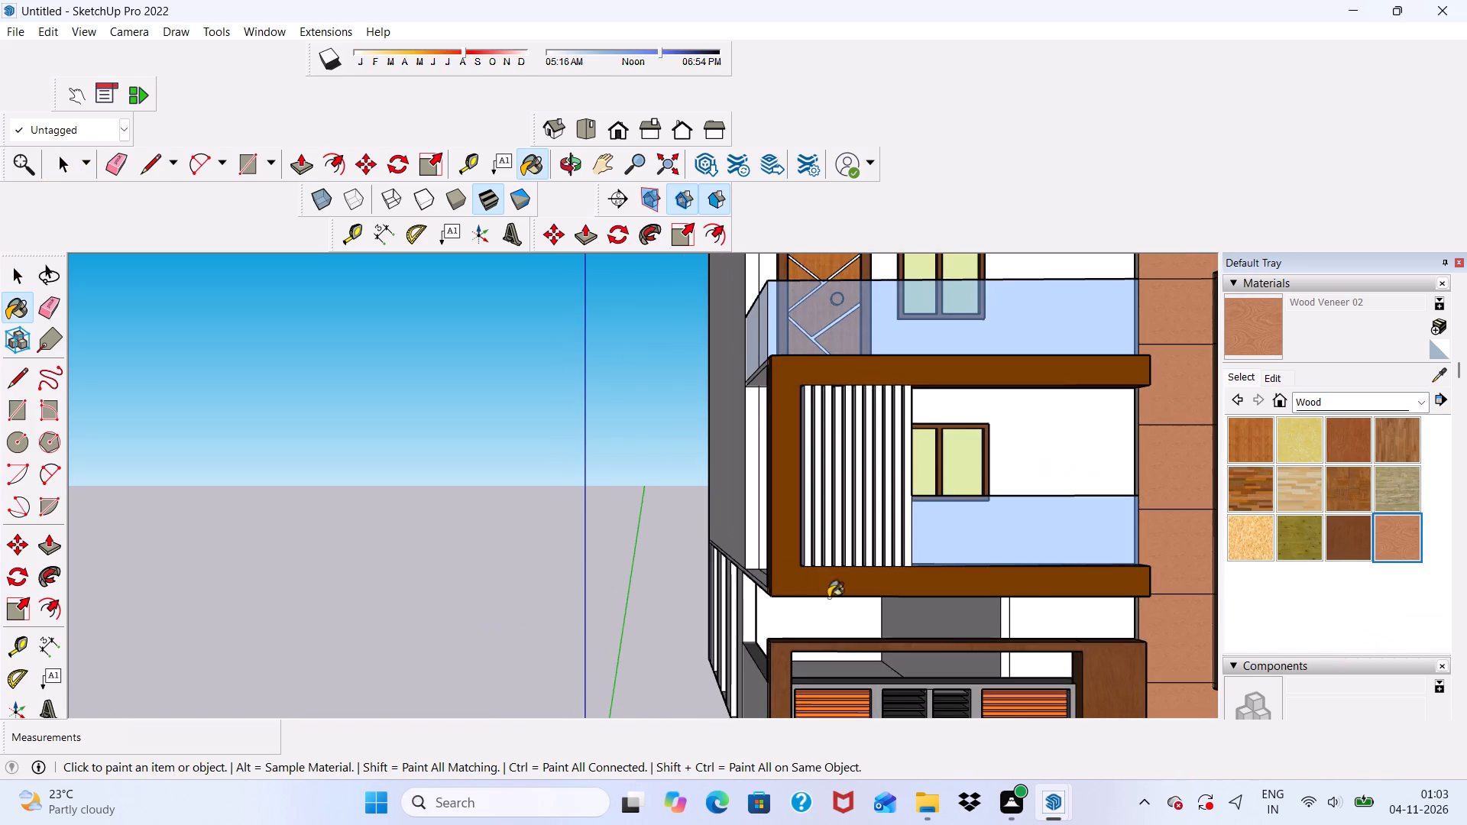
{"action": "scroll", "coordinate": [839, 596], "scroll_direction": "up", "scroll_amount": 8}
{"action": "scroll", "coordinate": [910, 474], "scroll_direction": "up", "scroll_amount": 15}
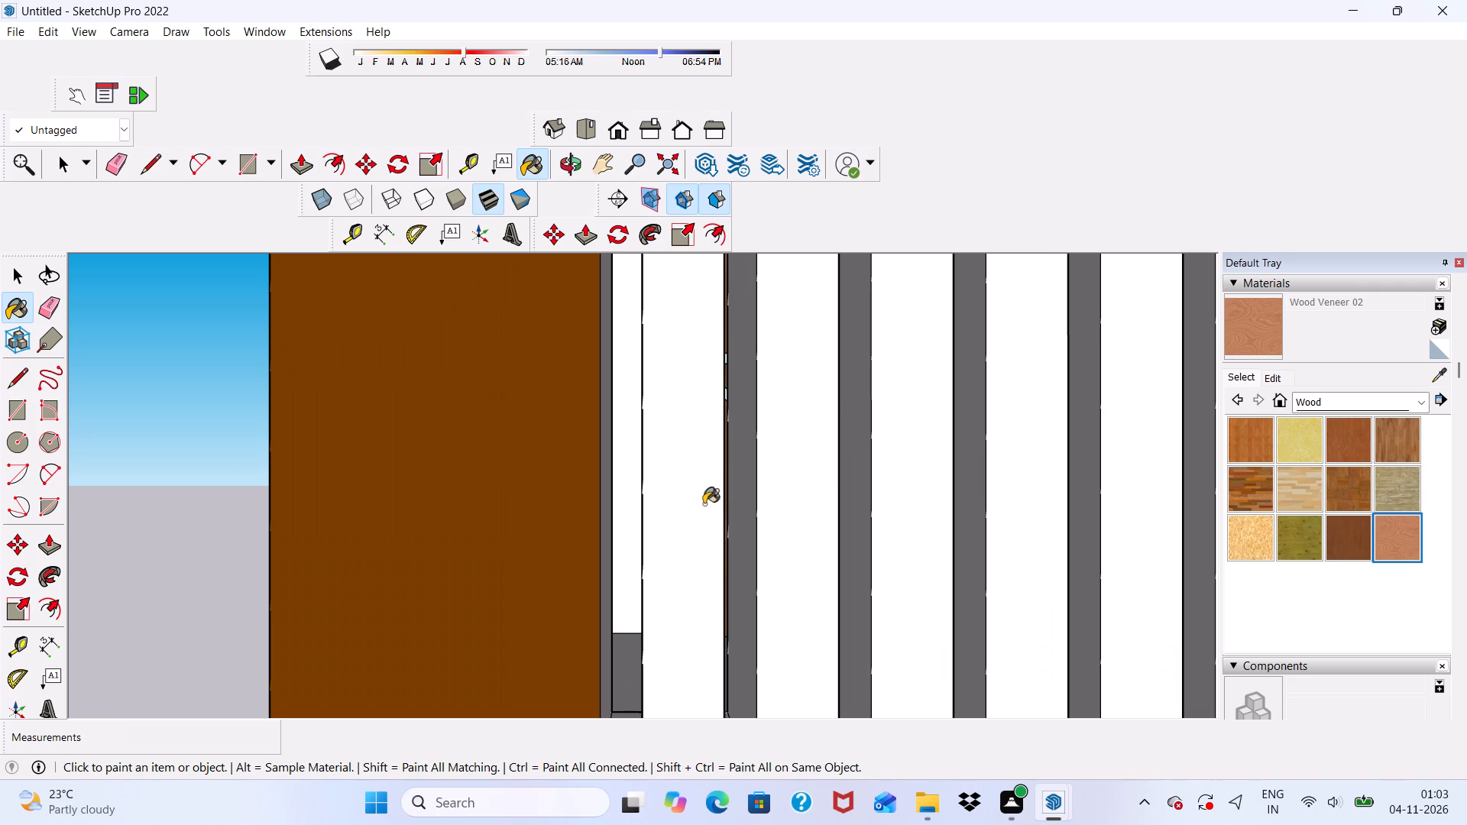
{"action": "left_click", "coordinate": [703, 504]}
{"action": "left_click", "coordinate": [819, 496]}
{"action": "left_click", "coordinate": [930, 484]}
{"action": "left_click_drag", "start_coordinate": [1002, 482], "coordinate": [1012, 482]}
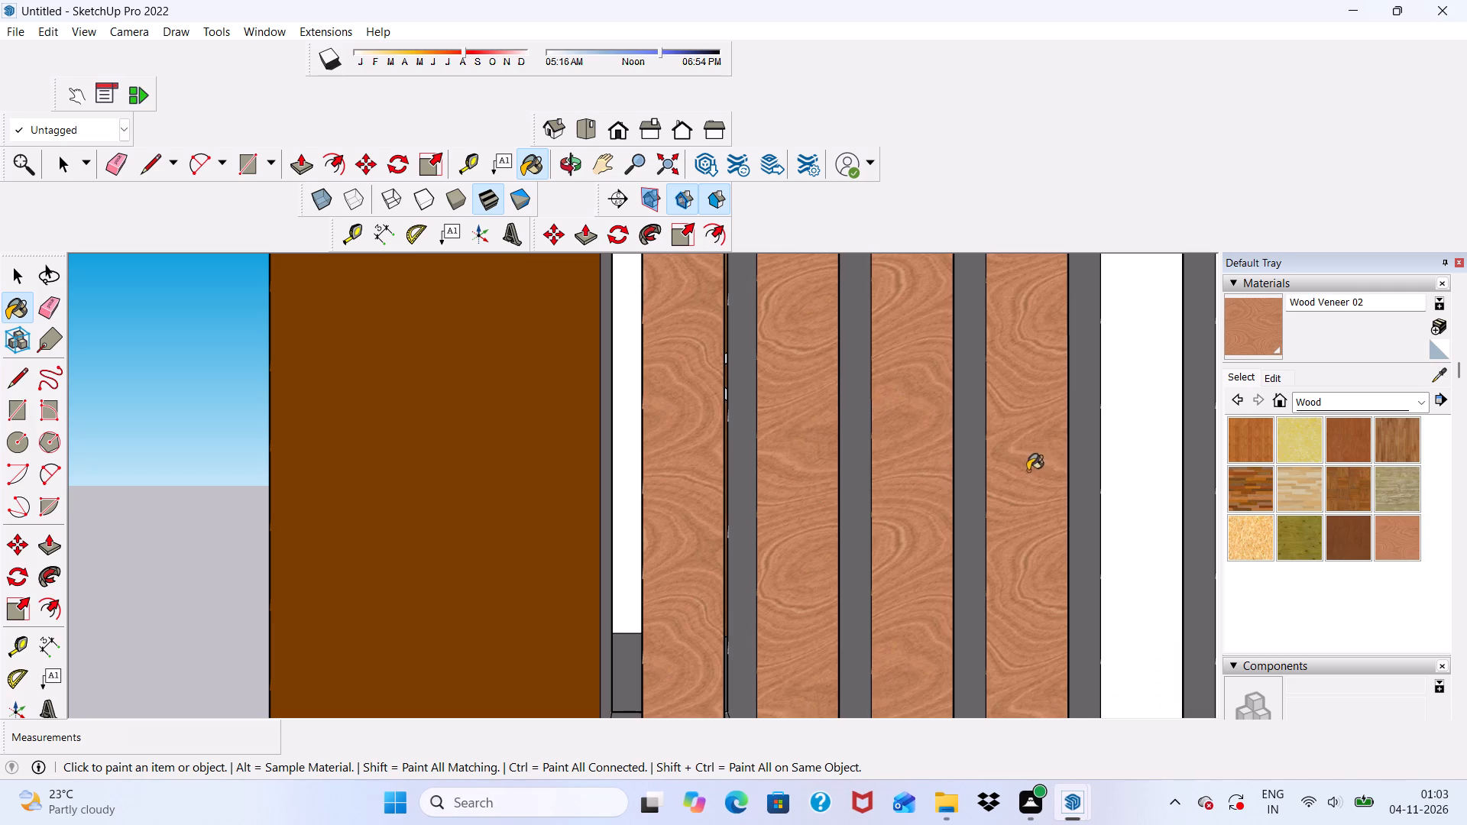
{"action": "left_click_drag", "start_coordinate": [1118, 497], "coordinate": [1127, 498]}
Paint the front faces of the remaining six slats of the lowest balcony screen with Wood Veneer 02.
{"action": "scroll", "coordinate": [525, 460], "scroll_direction": "down", "scroll_amount": 10}
{"action": "scroll", "coordinate": [806, 424], "scroll_direction": "up", "scroll_amount": 5}
{"action": "left_click", "coordinate": [809, 420]}
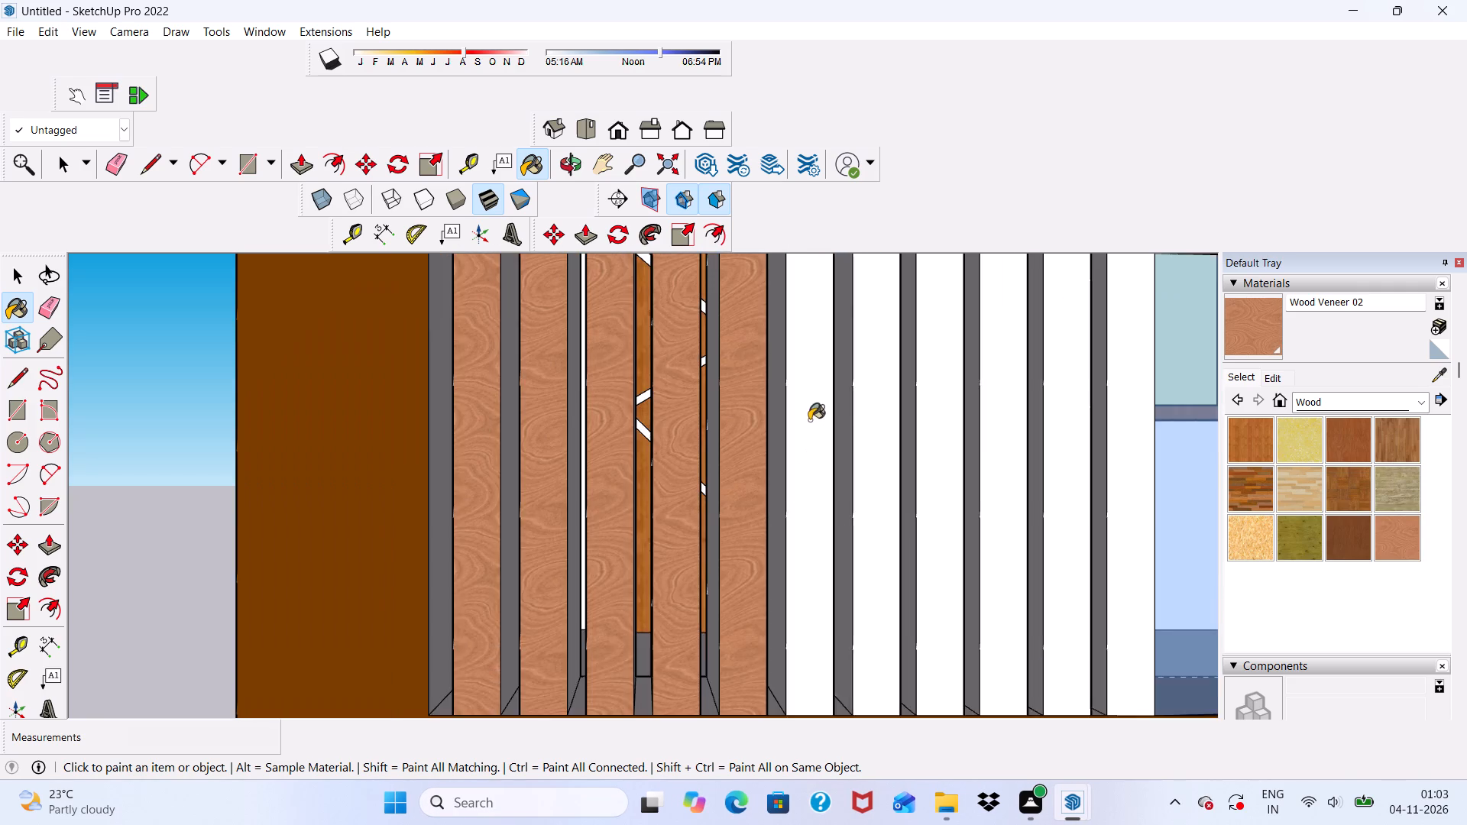
{"action": "left_click", "coordinate": [886, 447]}
{"action": "left_click", "coordinate": [962, 463]}
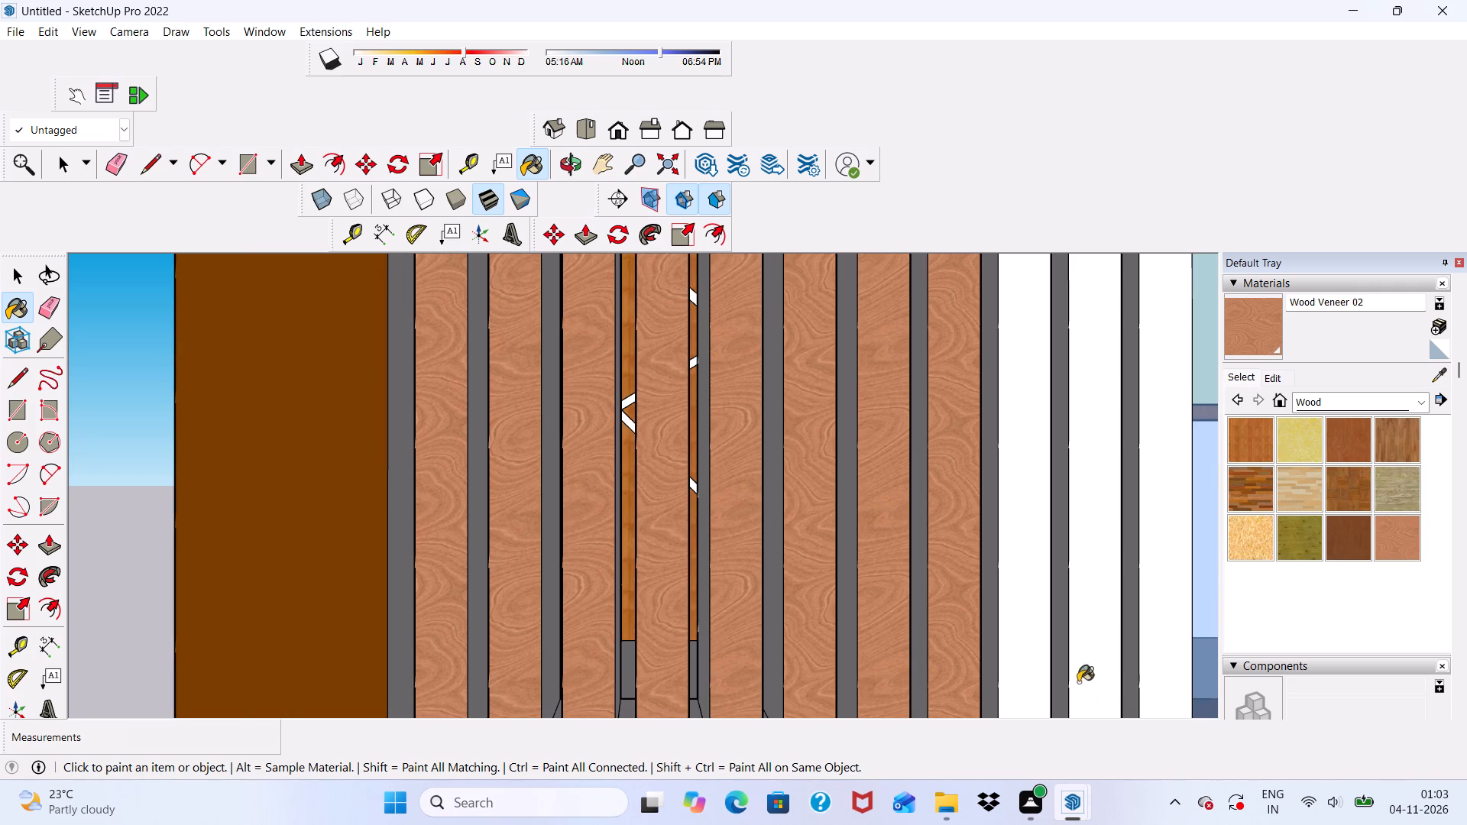
{"action": "left_click", "coordinate": [1012, 605]}
{"action": "left_click", "coordinate": [1109, 618]}
{"action": "left_click_drag", "start_coordinate": [1148, 621], "coordinate": [1160, 621]}
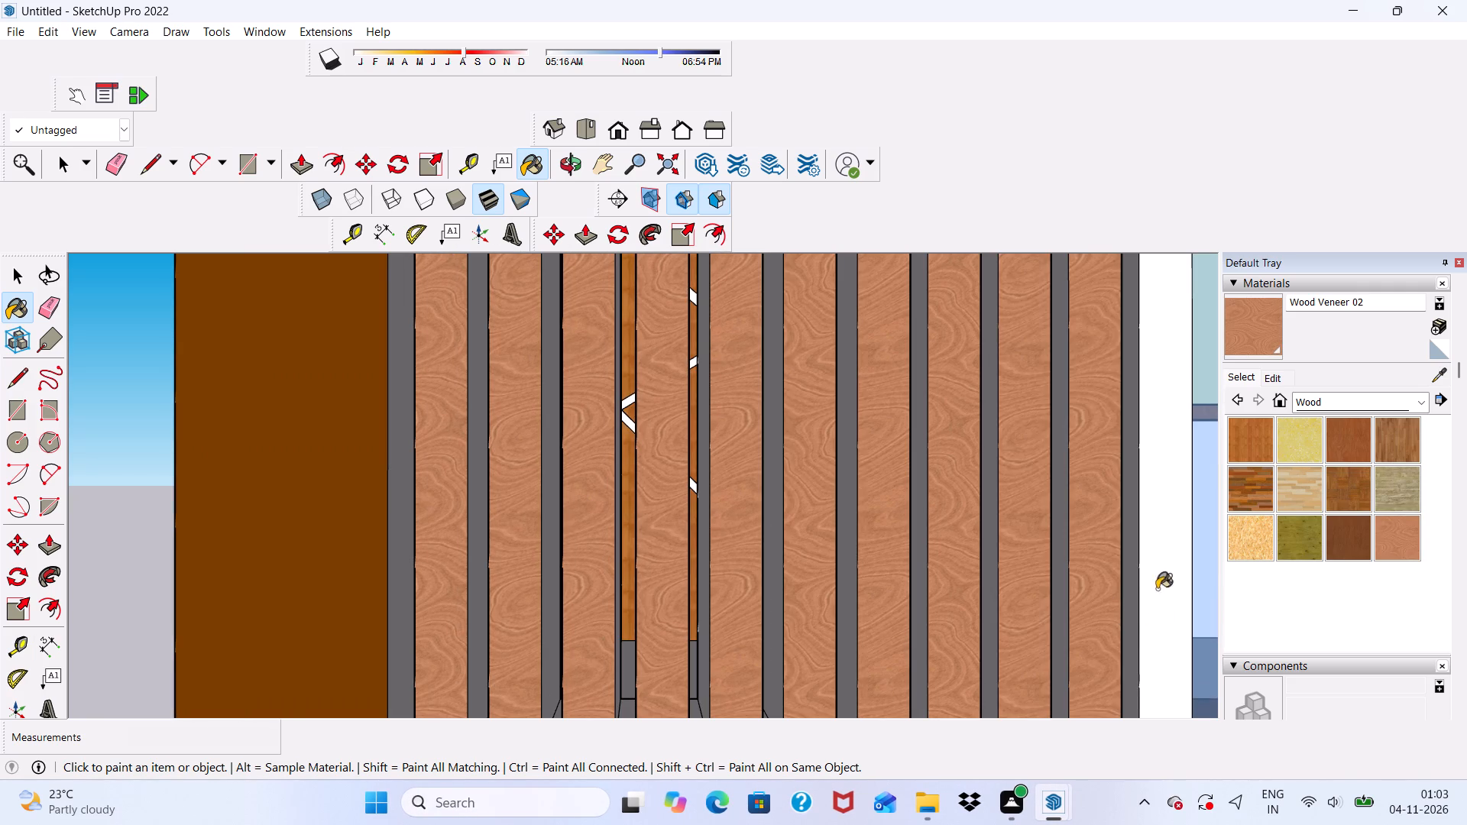
Paint the left side faces of the first four lowest-balcony slats, starting at the frame post, with Wood Veneer 02.
{"action": "scroll", "coordinate": [1122, 588], "scroll_direction": "down", "scroll_amount": 8}
{"action": "middle_click_drag", "start_coordinate": [698, 639], "coordinate": [818, 675]}
{"action": "scroll", "coordinate": [843, 644], "scroll_direction": "up", "scroll_amount": 8}
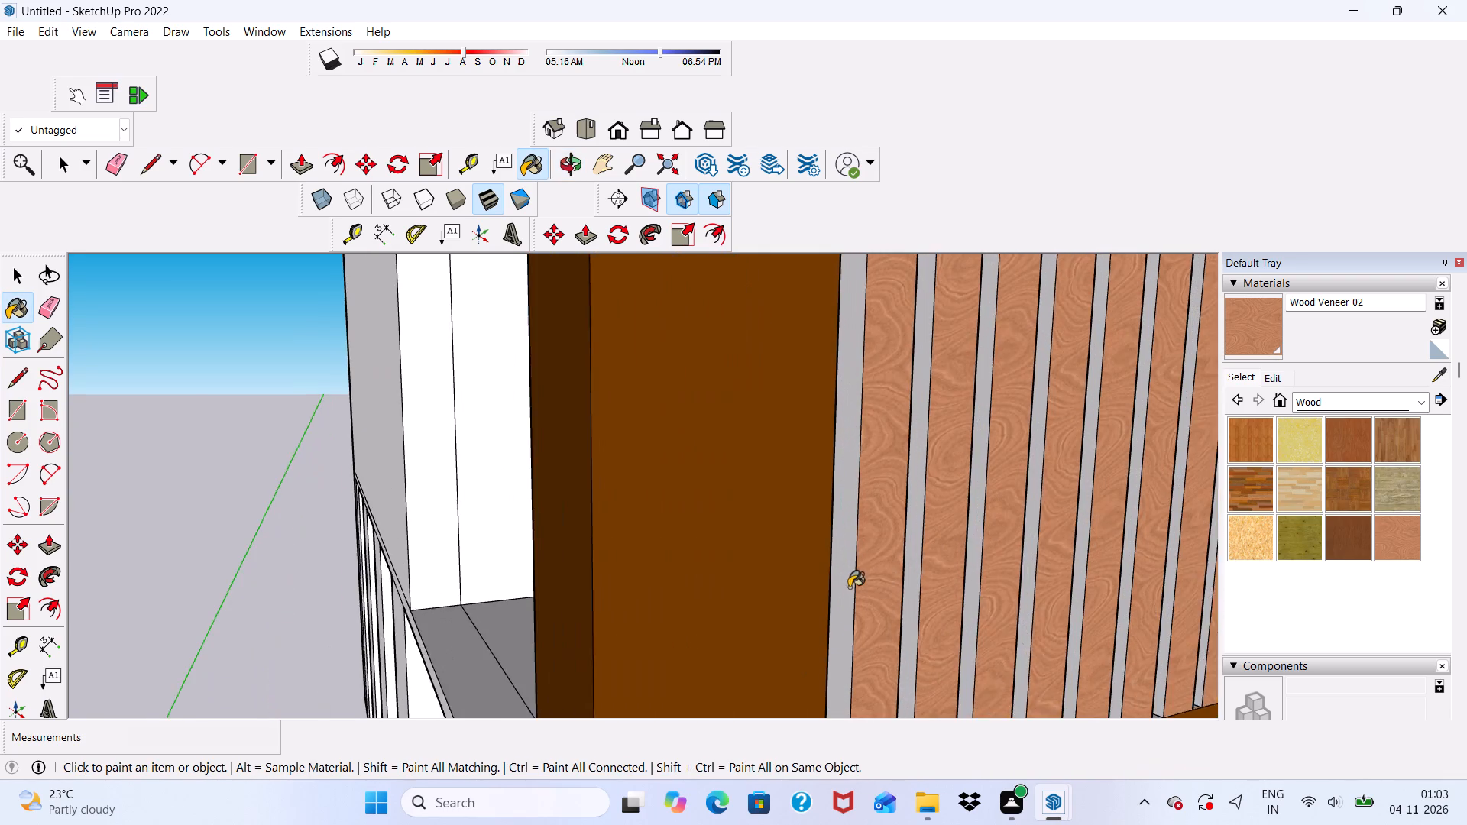
{"action": "scroll", "coordinate": [849, 587], "scroll_direction": "up", "scroll_amount": 3}
{"action": "left_click", "coordinate": [848, 584]}
{"action": "scroll", "coordinate": [954, 590], "scroll_direction": "up", "scroll_amount": 3}
{"action": "left_click_drag", "start_coordinate": [908, 601], "coordinate": [921, 604]}
{"action": "left_click", "coordinate": [1005, 606]}
{"action": "scroll", "coordinate": [1069, 604], "scroll_direction": "down", "scroll_amount": 1}
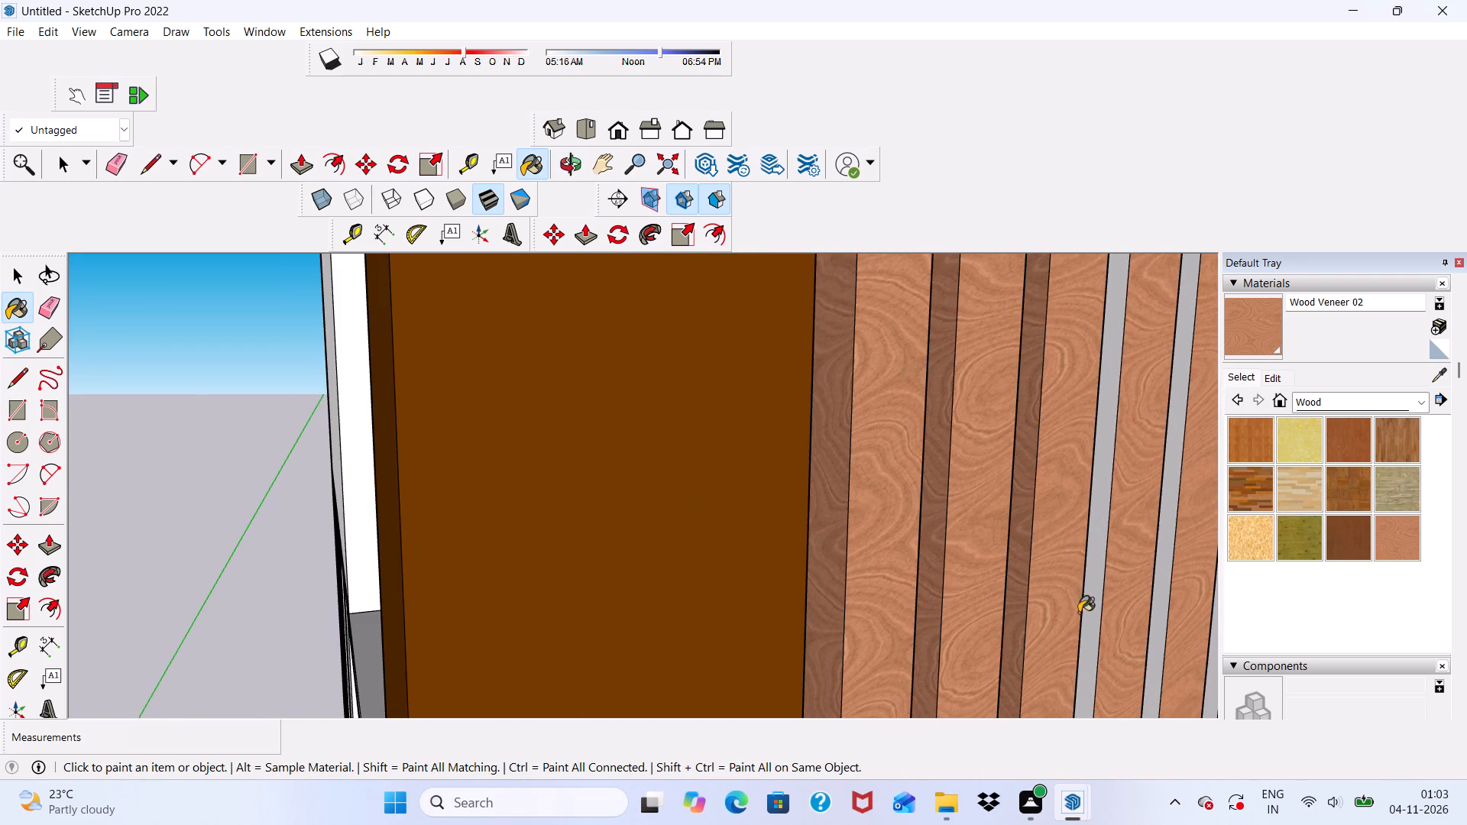
{"action": "left_click", "coordinate": [1100, 613]}
Paint the left side faces of the remaining seven slats of the lowest balcony screen with Wood Veneer 02.
{"action": "scroll", "coordinate": [759, 589], "scroll_direction": "down", "scroll_amount": 5}
{"action": "scroll", "coordinate": [540, 617], "scroll_direction": "down", "scroll_amount": 5}
{"action": "scroll", "coordinate": [931, 543], "scroll_direction": "up", "scroll_amount": 7}
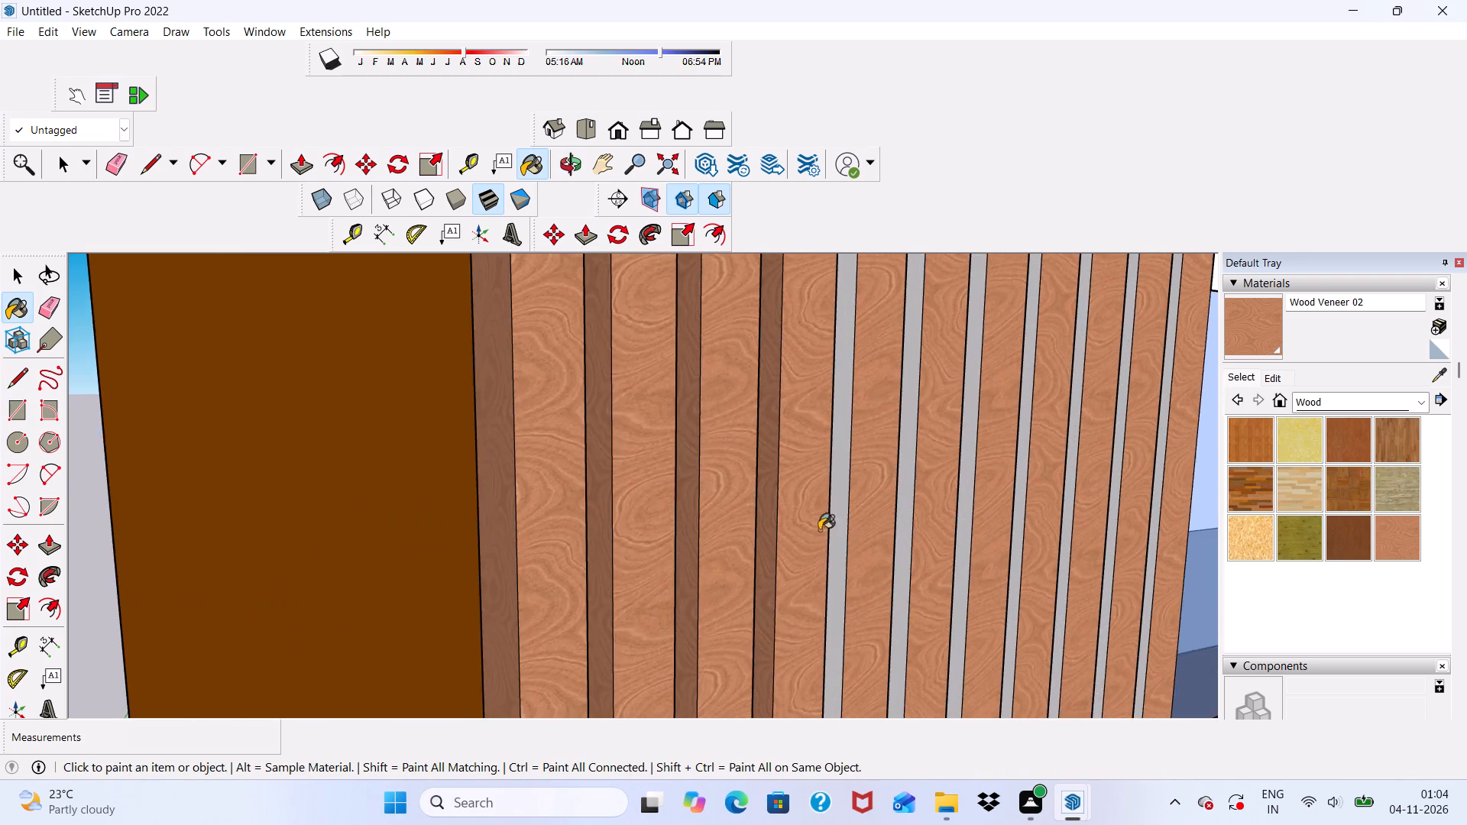
{"action": "scroll", "coordinate": [819, 530], "scroll_direction": "up", "scroll_amount": 2}
{"action": "left_click", "coordinate": [855, 529]}
{"action": "left_click", "coordinate": [935, 563]}
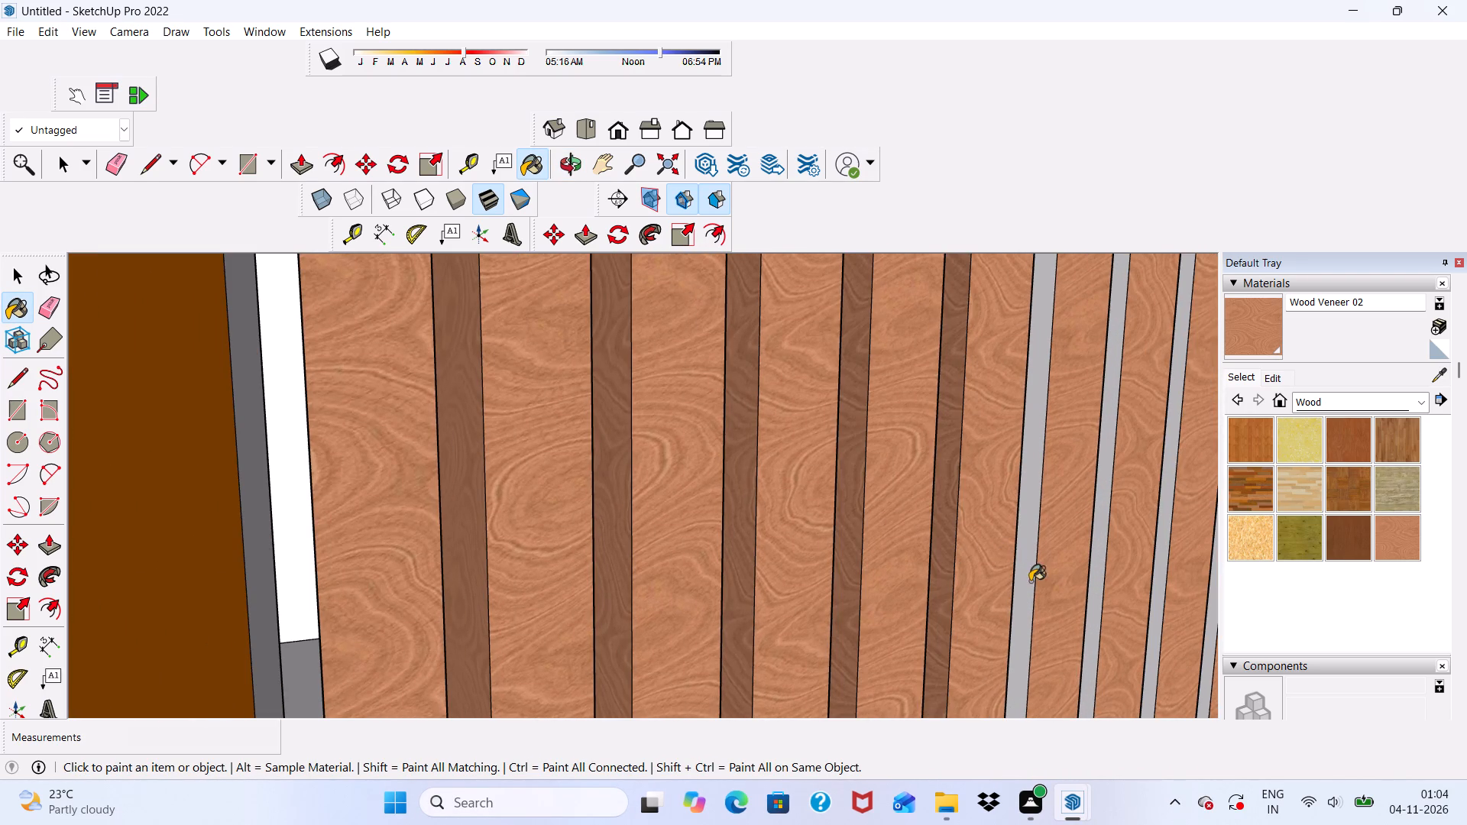
{"action": "left_click", "coordinate": [1030, 581]}
{"action": "scroll", "coordinate": [794, 508], "scroll_direction": "down", "scroll_amount": 10}
{"action": "scroll", "coordinate": [858, 613], "scroll_direction": "up", "scroll_amount": 9}
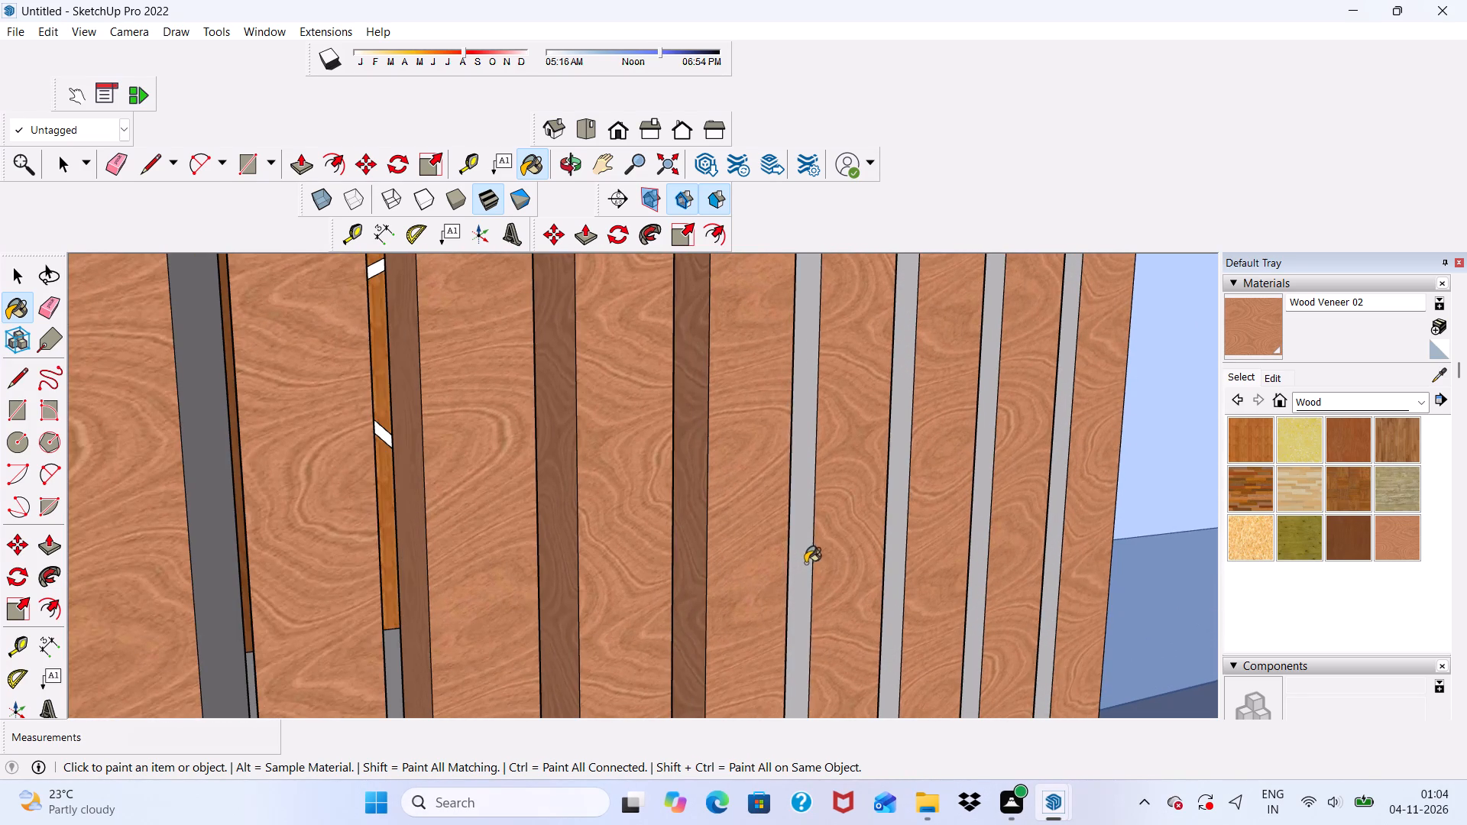
{"action": "left_click", "coordinate": [805, 563]}
{"action": "left_click", "coordinate": [901, 577]}
{"action": "left_click", "coordinate": [985, 587]}
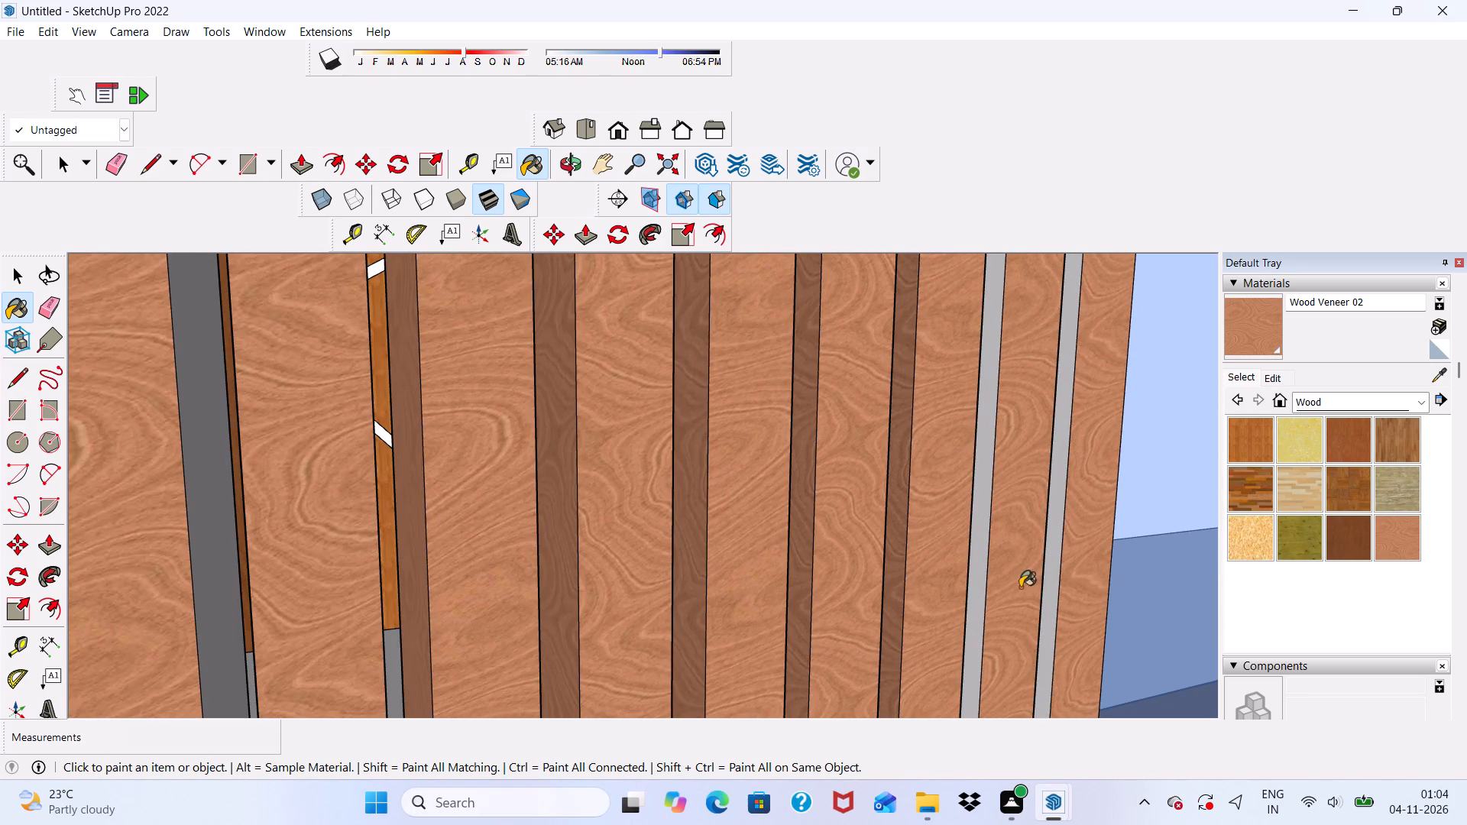
{"action": "left_click", "coordinate": [1050, 600]}
{"action": "left_click", "coordinate": [988, 600]}
{"action": "left_click", "coordinate": [980, 594]}
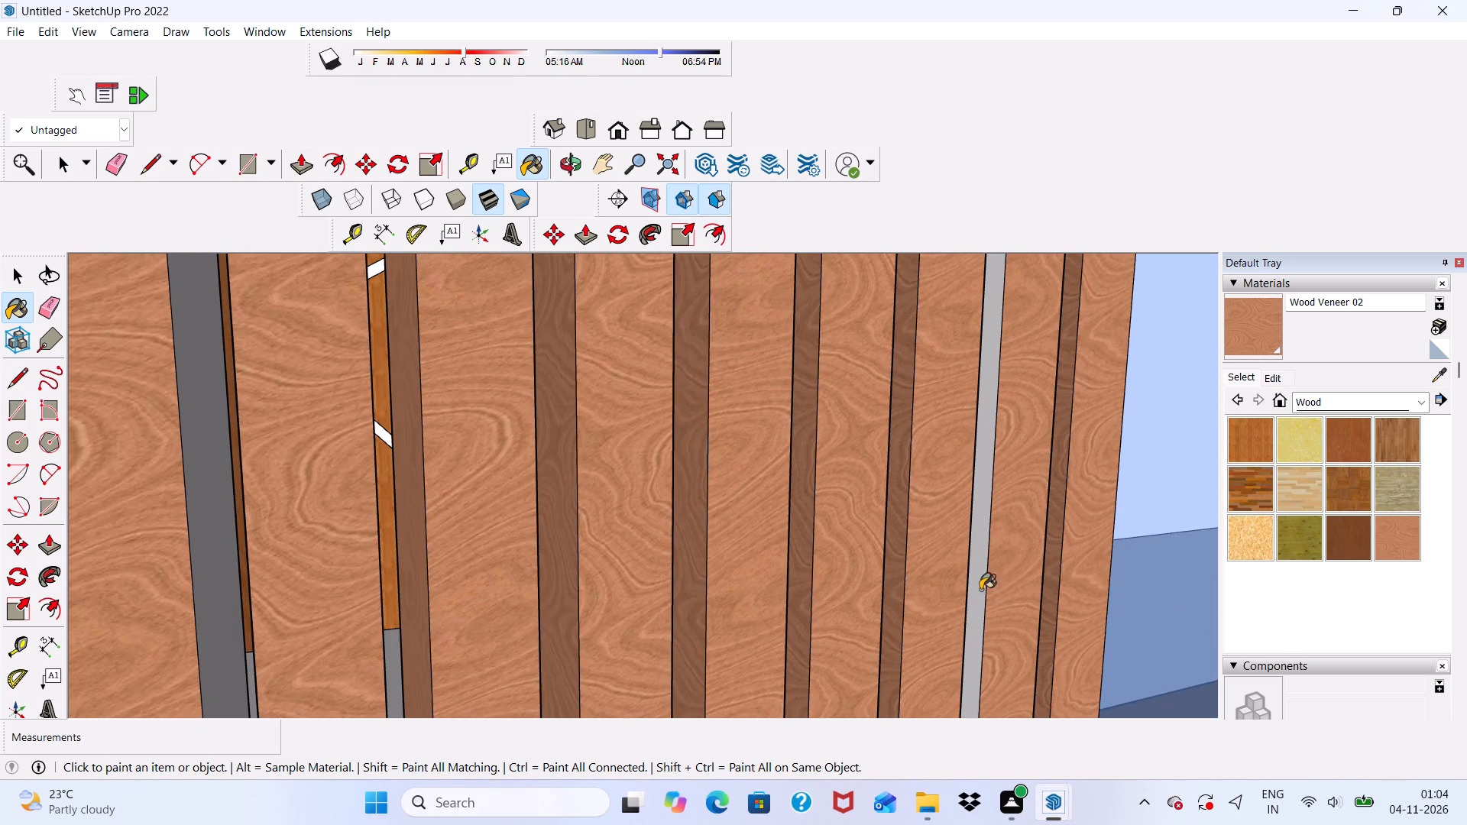
Paint the right side faces of the lowest-balcony slats nearest the glass railing with Wood Veneer 02.
{"action": "scroll", "coordinate": [977, 569], "scroll_direction": "down", "scroll_amount": 5}
{"action": "middle_click_drag", "start_coordinate": [977, 571], "coordinate": [980, 580]}
{"action": "middle_click_drag", "start_coordinate": [823, 605], "coordinate": [461, 595]}
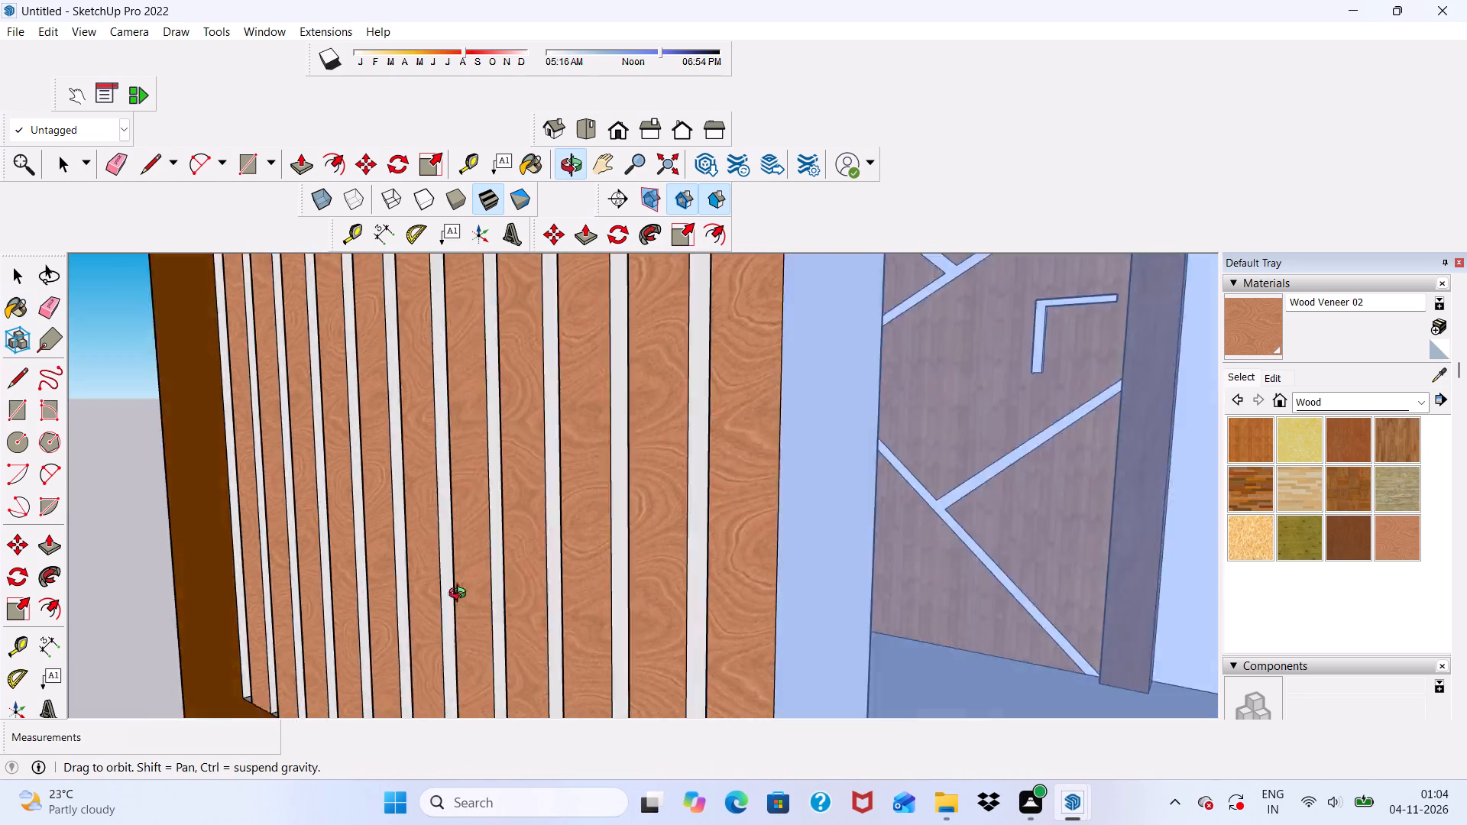
{"action": "middle_click_drag", "start_coordinate": [461, 595], "coordinate": [460, 668]}
{"action": "scroll", "coordinate": [685, 434], "scroll_direction": "up", "scroll_amount": 2}
{"action": "left_click", "coordinate": [710, 398]}
{"action": "scroll", "coordinate": [561, 419], "scroll_direction": "up", "scroll_amount": 4}
{"action": "left_click", "coordinate": [601, 399]}
{"action": "scroll", "coordinate": [537, 416], "scroll_direction": "up", "scroll_amount": 5}
{"action": "left_click", "coordinate": [464, 410]}
{"action": "scroll", "coordinate": [362, 425], "scroll_direction": "up", "scroll_amount": 3}
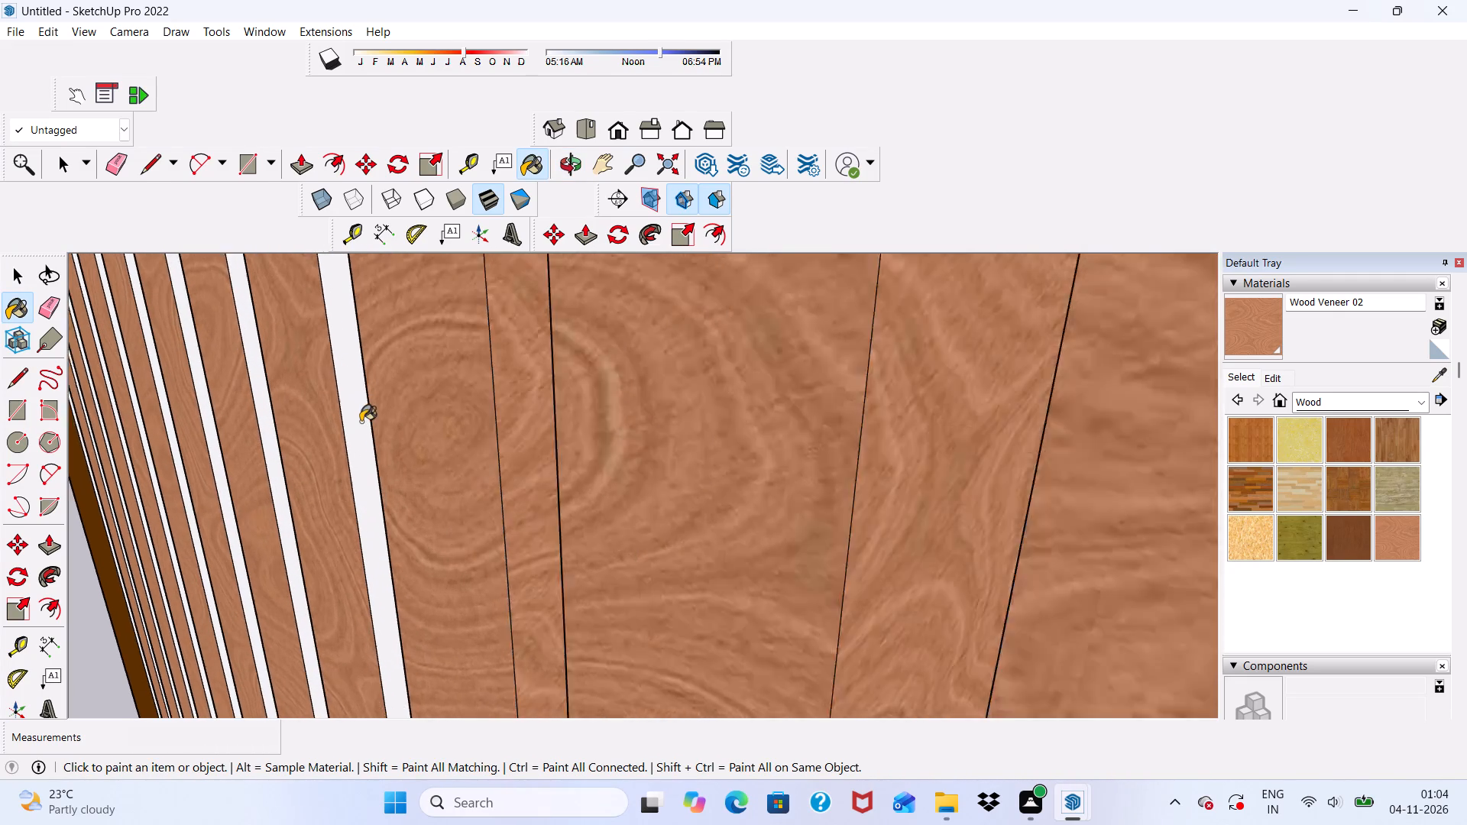
{"action": "scroll", "coordinate": [361, 422], "scroll_direction": "up", "scroll_amount": 2}
{"action": "left_click", "coordinate": [361, 395]}
{"action": "scroll", "coordinate": [279, 426], "scroll_direction": "up", "scroll_amount": 4}
{"action": "left_click", "coordinate": [240, 429]}
Paint the right side faces of the middle slats of the lowest balcony screen with Wood Veneer 02.
{"action": "scroll", "coordinate": [380, 438], "scroll_direction": "down", "scroll_amount": 5}
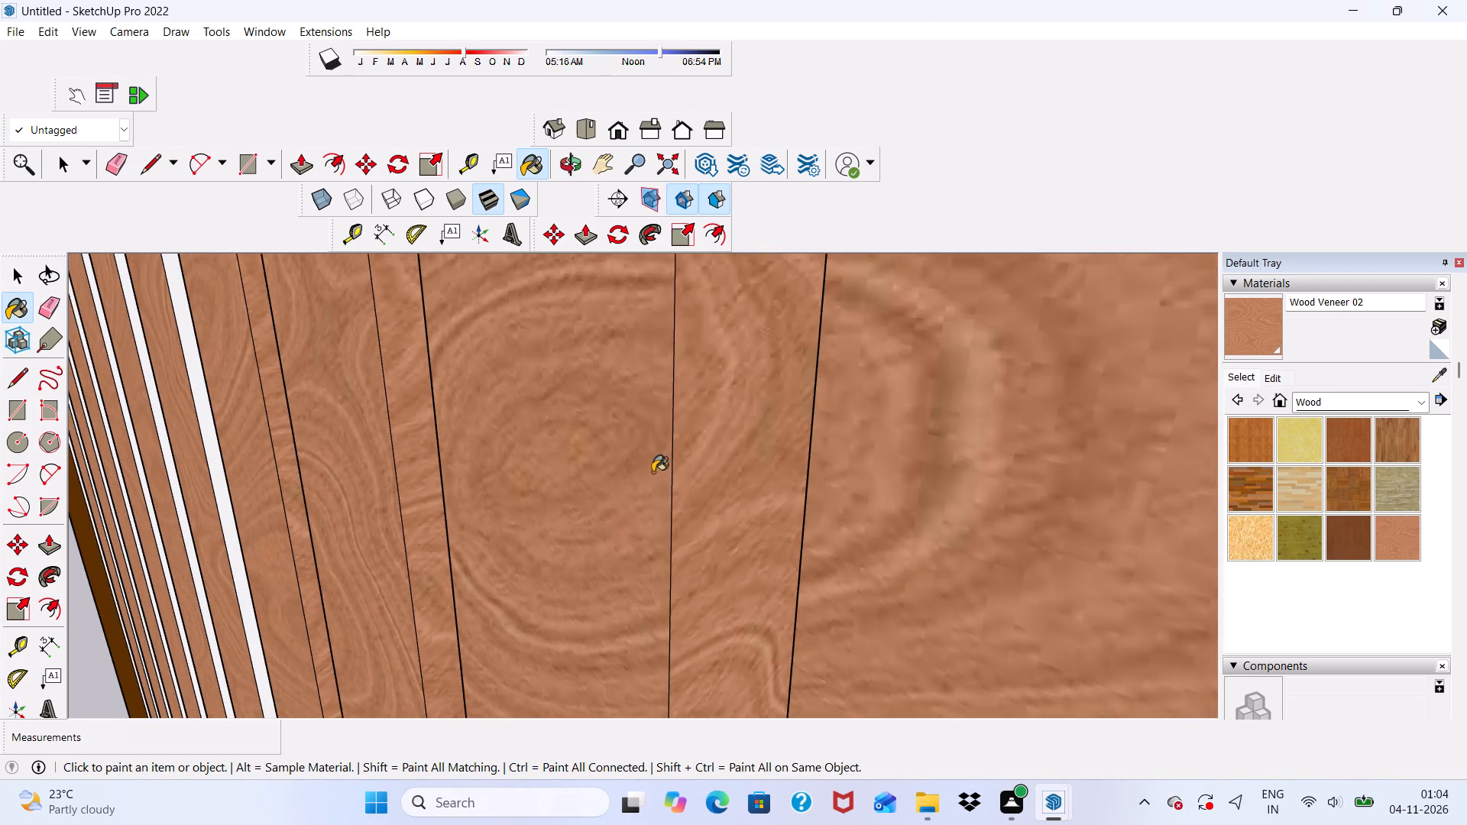
{"action": "scroll", "coordinate": [653, 472], "scroll_direction": "down", "scroll_amount": 12}
{"action": "scroll", "coordinate": [662, 564], "scroll_direction": "up", "scroll_amount": 10}
{"action": "left_click", "coordinate": [471, 381]}
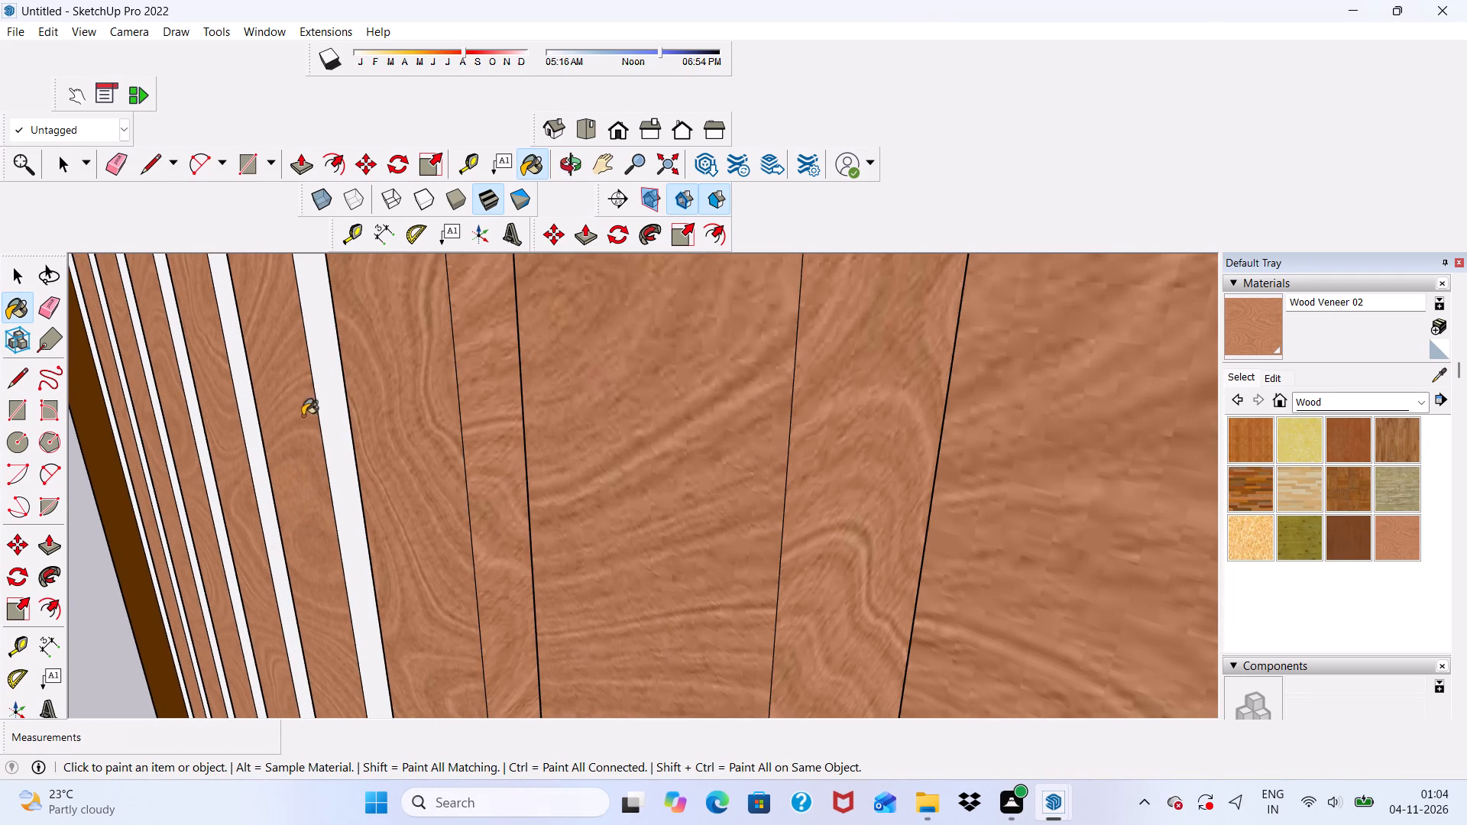
{"action": "left_click", "coordinate": [339, 391]}
{"action": "scroll", "coordinate": [271, 403], "scroll_direction": "up", "scroll_amount": 4}
{"action": "left_click", "coordinate": [237, 396]}
Paint the four remaining white side faces of the lowest balcony screen, nearest the frame post, with Wood Veneer 02.
{"action": "scroll", "coordinate": [332, 415], "scroll_direction": "down", "scroll_amount": 6}
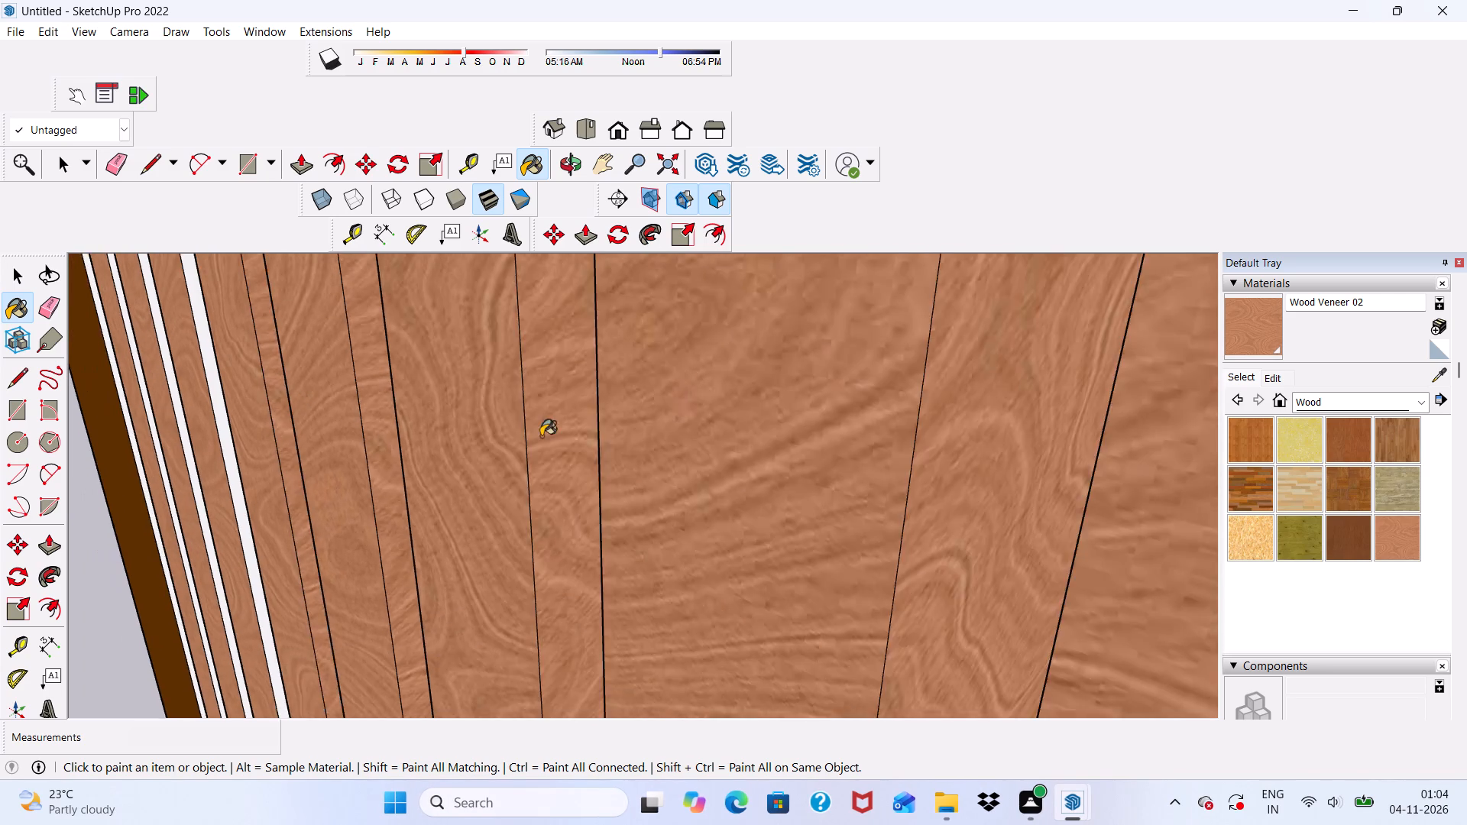
{"action": "scroll", "coordinate": [541, 436], "scroll_direction": "down", "scroll_amount": 11}
{"action": "scroll", "coordinate": [205, 476], "scroll_direction": "up", "scroll_amount": 6}
{"action": "scroll", "coordinate": [196, 429], "scroll_direction": "down", "scroll_amount": 5}
{"action": "scroll", "coordinate": [330, 428], "scroll_direction": "up", "scroll_amount": 3}
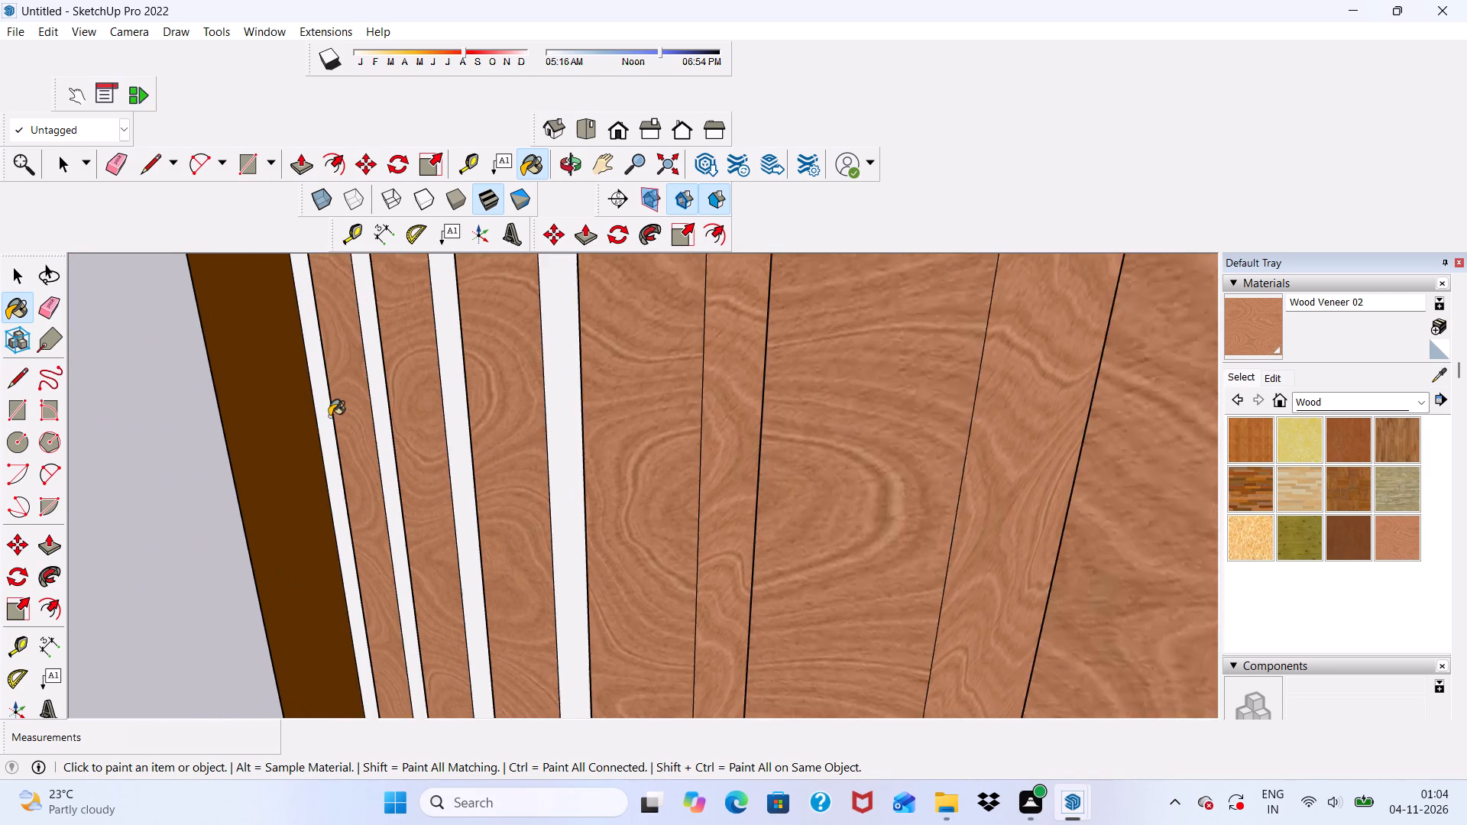
{"action": "scroll", "coordinate": [329, 416], "scroll_direction": "up", "scroll_amount": 5}
{"action": "left_click", "coordinate": [321, 396]}
{"action": "scroll", "coordinate": [396, 419], "scroll_direction": "up", "scroll_amount": 1}
{"action": "left_click", "coordinate": [398, 419]}
{"action": "left_click_drag", "start_coordinate": [547, 437], "coordinate": [556, 438]}
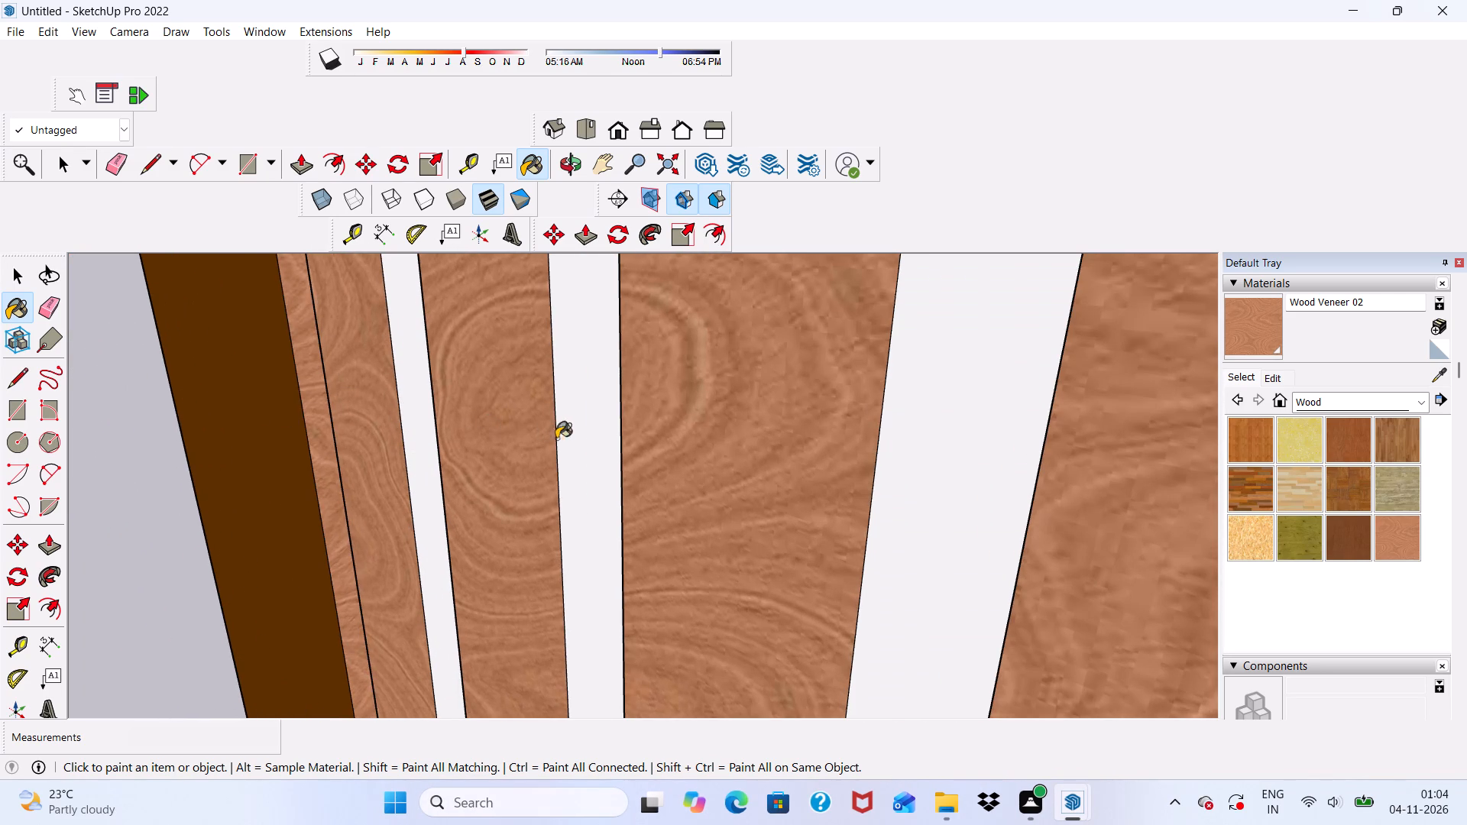
{"action": "left_click_drag", "start_coordinate": [556, 438], "coordinate": [555, 437]}
{"action": "left_click", "coordinate": [417, 433]}
{"action": "left_click", "coordinate": [590, 457]}
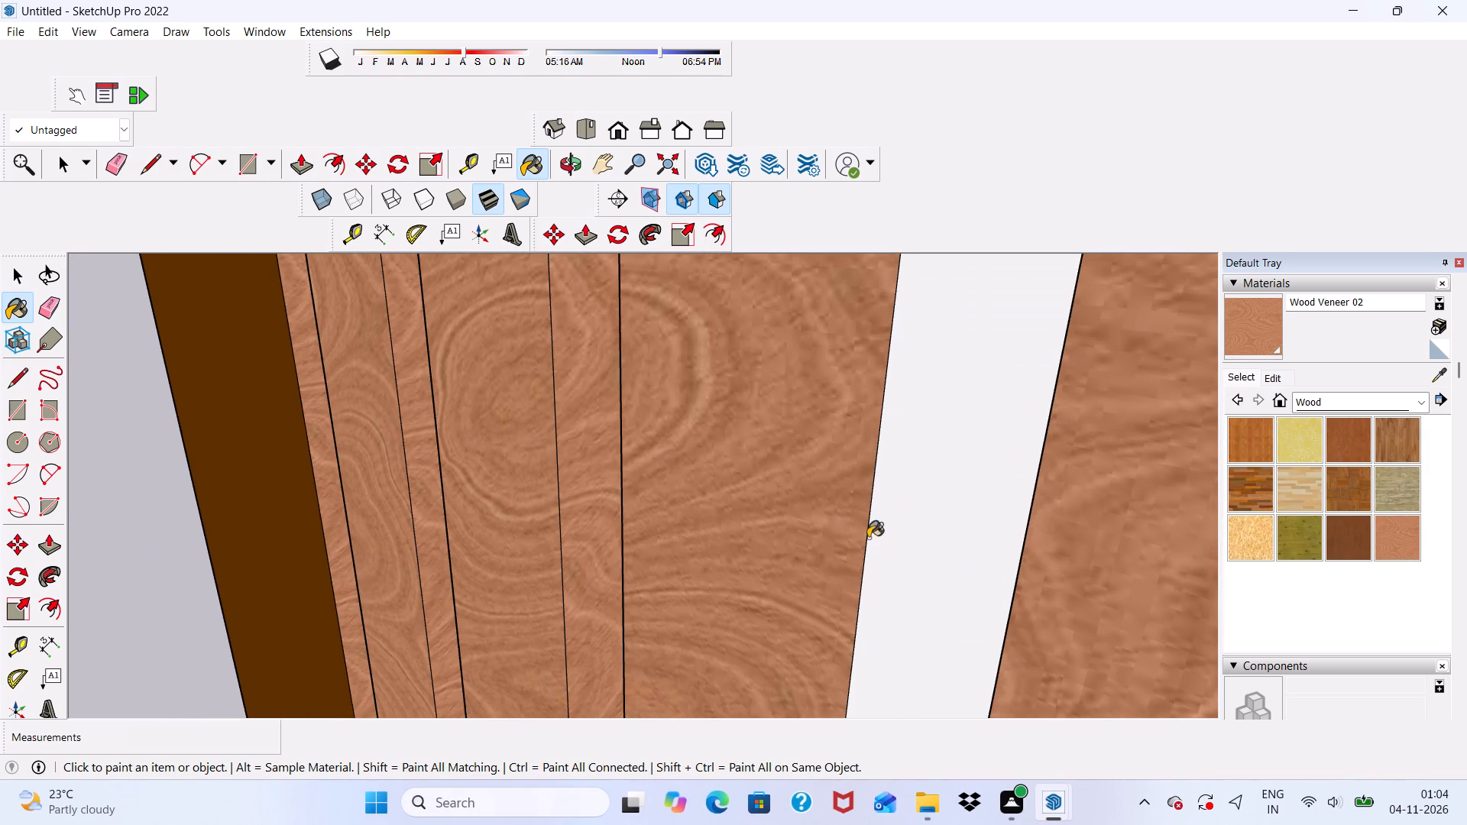
{"action": "left_click", "coordinate": [904, 549]}
{"action": "scroll", "coordinate": [870, 421], "scroll_direction": "down", "scroll_amount": 6}
{"action": "scroll", "coordinate": [799, 517], "scroll_direction": "down", "scroll_amount": 12}
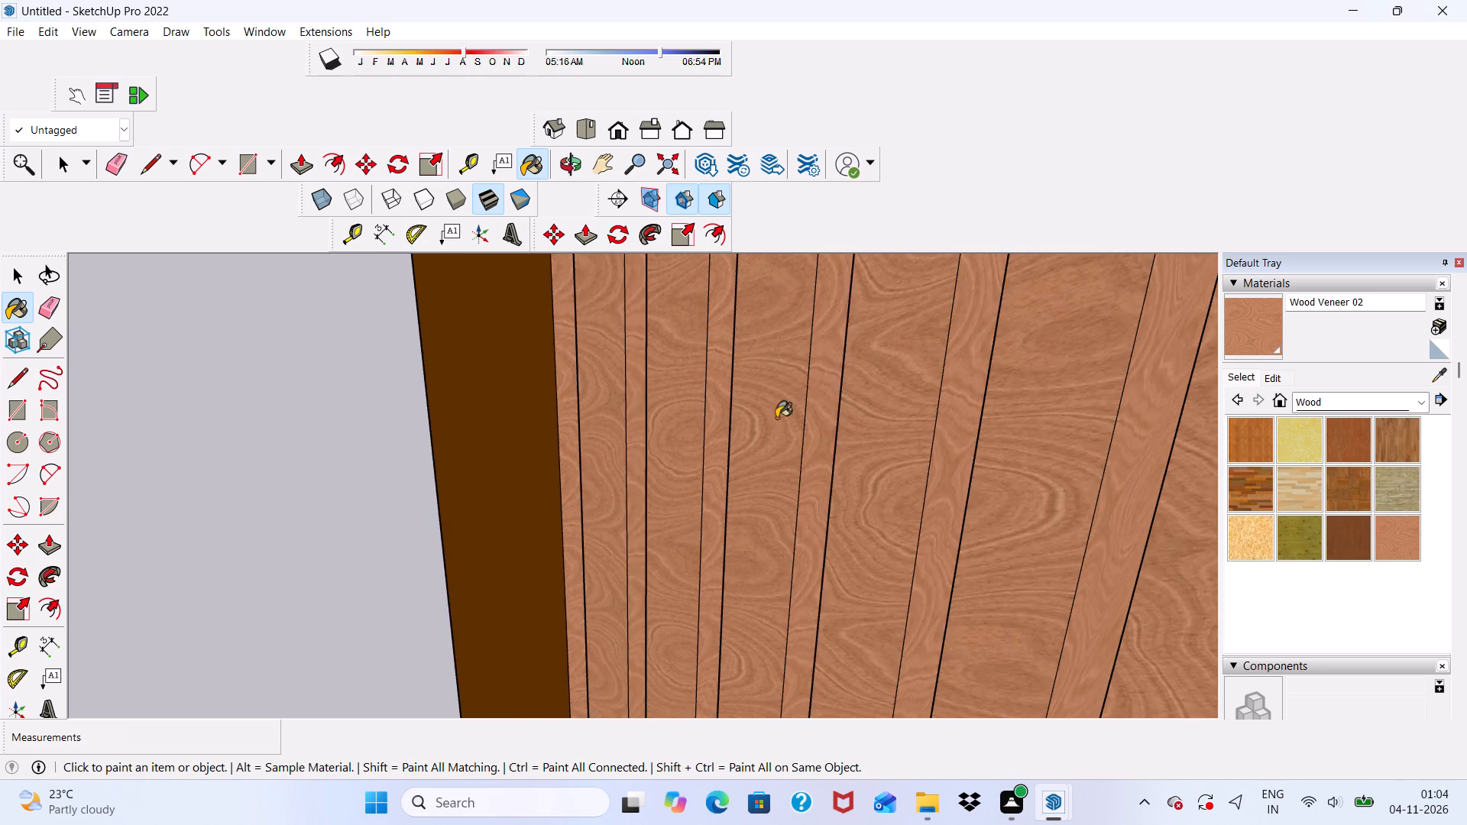
{"action": "scroll", "coordinate": [776, 418], "scroll_direction": "down", "scroll_amount": 20}
{"action": "scroll", "coordinate": [621, 511], "scroll_direction": "down", "scroll_amount": 1}
{"action": "middle_click_drag", "start_coordinate": [598, 528], "coordinate": [703, 439]}
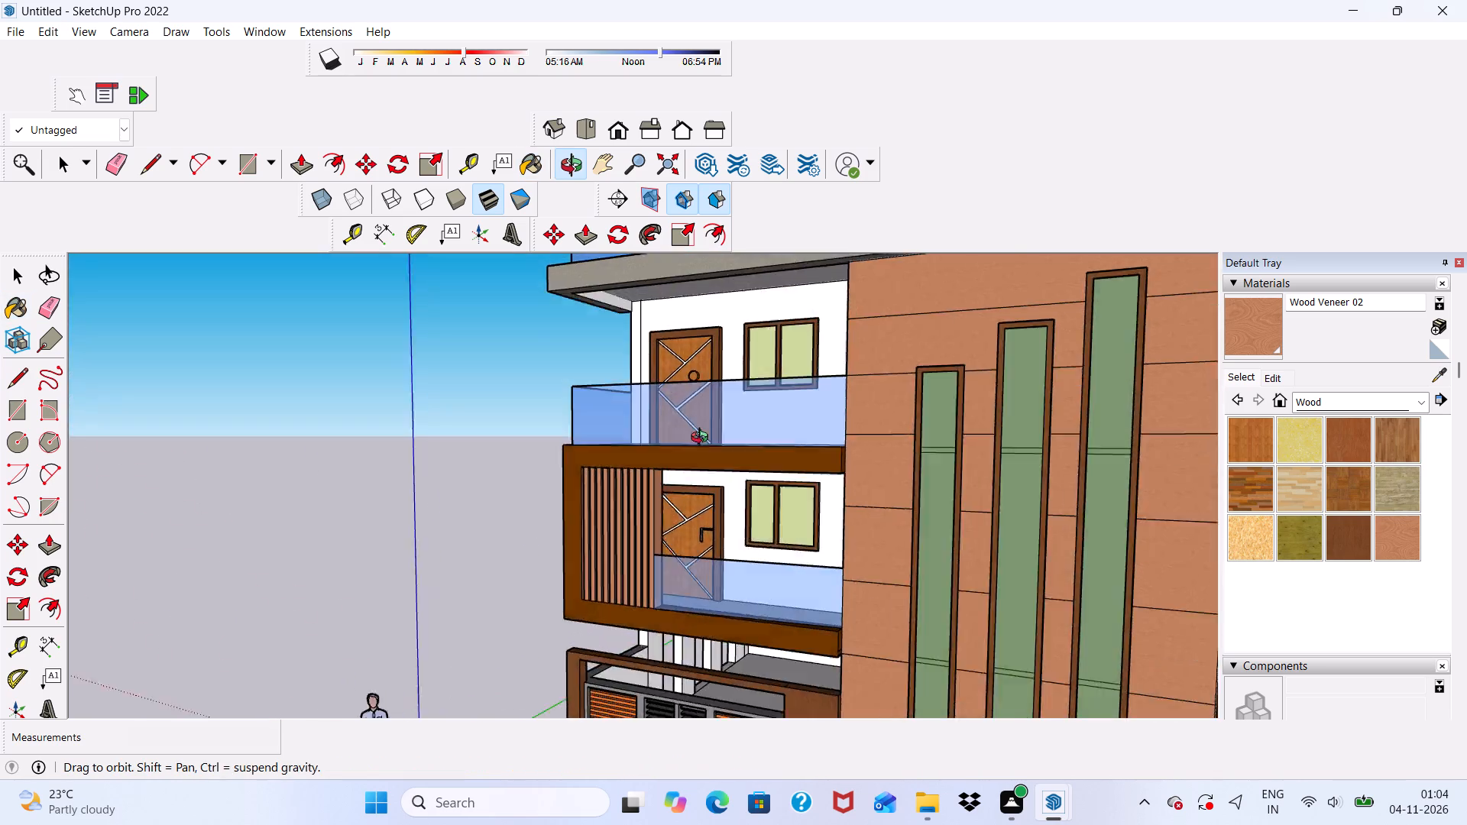
Paint the front faces of the six slats of the top balcony screen with Wood Veneer 02.
{"action": "middle_click_drag", "start_coordinate": [703, 439], "coordinate": [770, 498]}
{"action": "scroll", "coordinate": [652, 561], "scroll_direction": "down", "scroll_amount": 9}
{"action": "scroll", "coordinate": [636, 384], "scroll_direction": "up", "scroll_amount": 14}
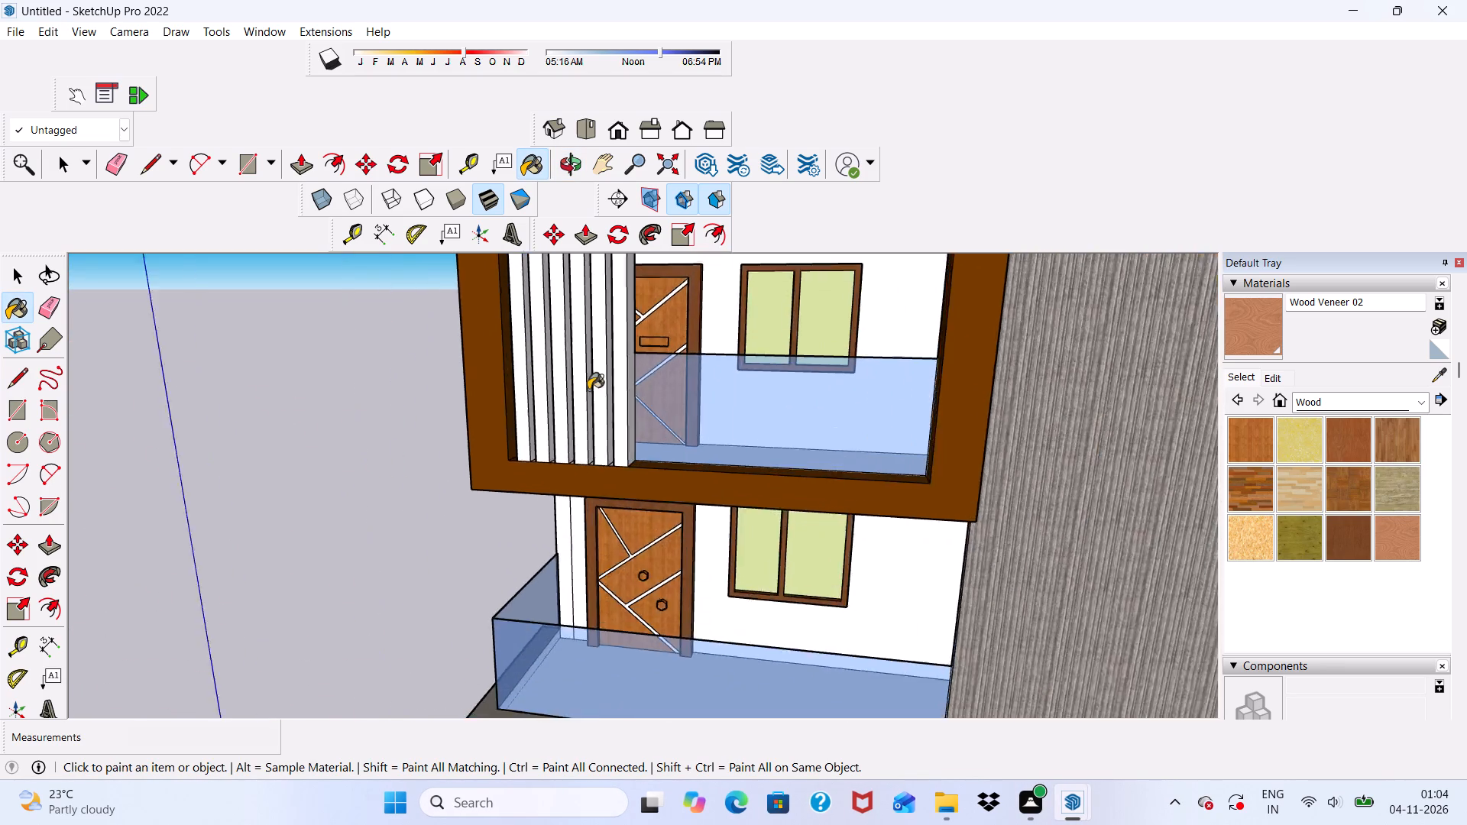
{"action": "scroll", "coordinate": [588, 390], "scroll_direction": "up", "scroll_amount": 6}
{"action": "left_click", "coordinate": [630, 387]}
{"action": "scroll", "coordinate": [573, 419], "scroll_direction": "up", "scroll_amount": 4}
{"action": "left_click", "coordinate": [581, 423]}
{"action": "left_click", "coordinate": [521, 439]}
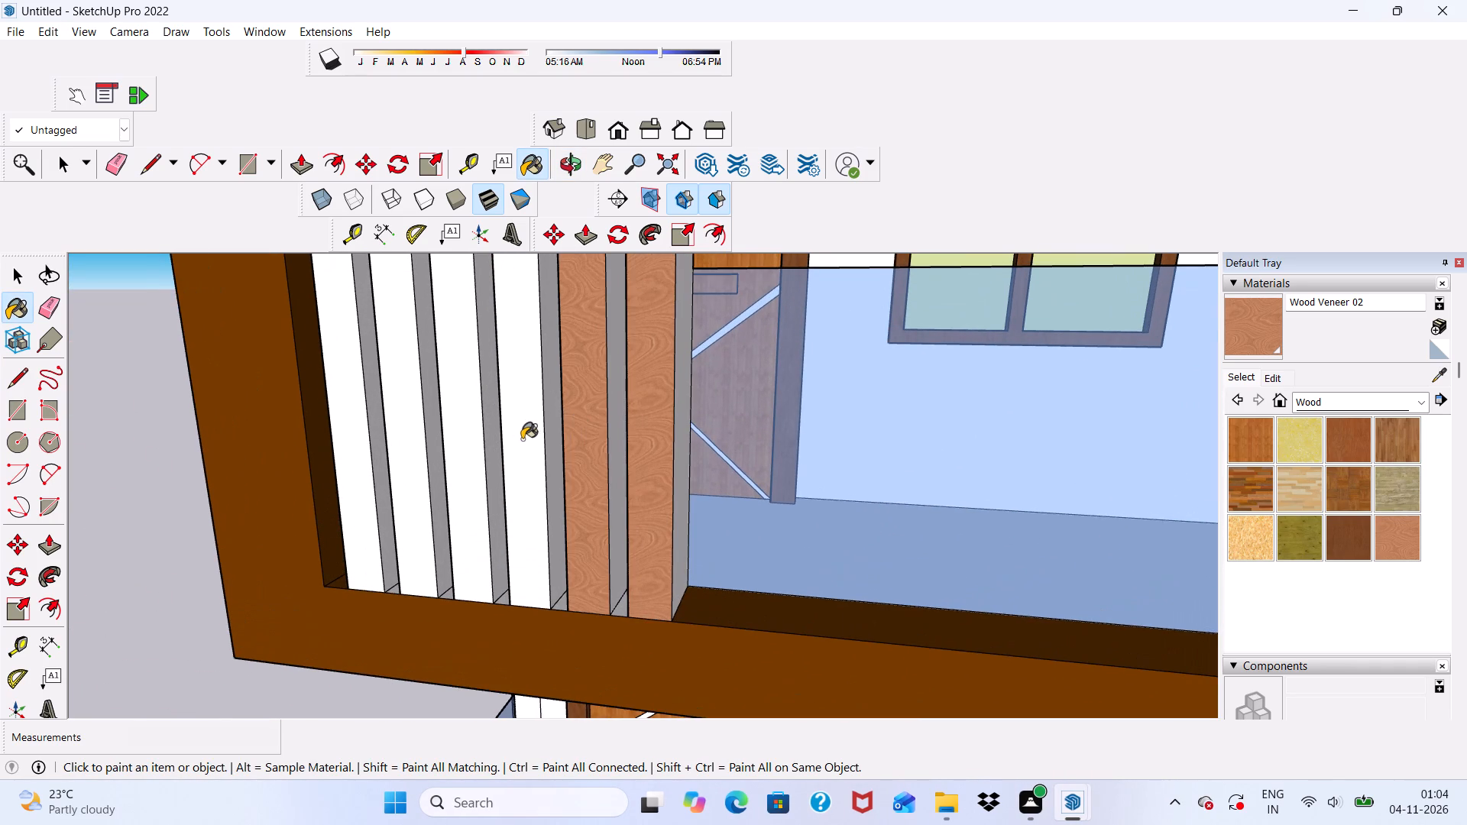
{"action": "left_click", "coordinate": [470, 439]}
{"action": "left_click", "coordinate": [420, 448]}
{"action": "left_click", "coordinate": [338, 464]}
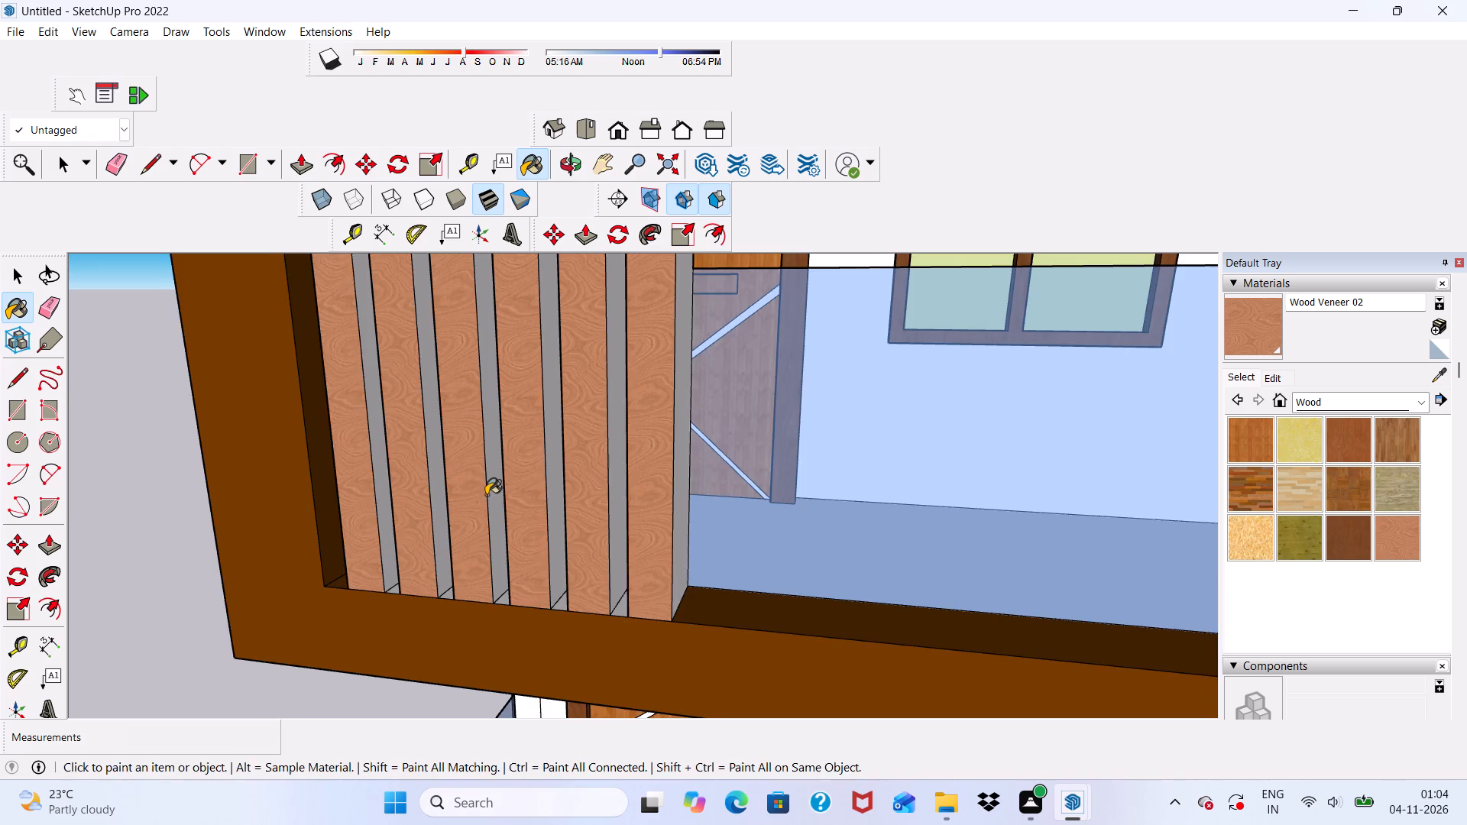
Paint the right side faces of the top balcony screen's slats with Wood Veneer 02.
{"action": "middle_click_drag", "start_coordinate": [486, 495], "coordinate": [377, 492]}
{"action": "left_click", "coordinate": [562, 529]}
{"action": "scroll", "coordinate": [484, 510], "scroll_direction": "up", "scroll_amount": 9}
{"action": "left_click", "coordinate": [526, 479]}
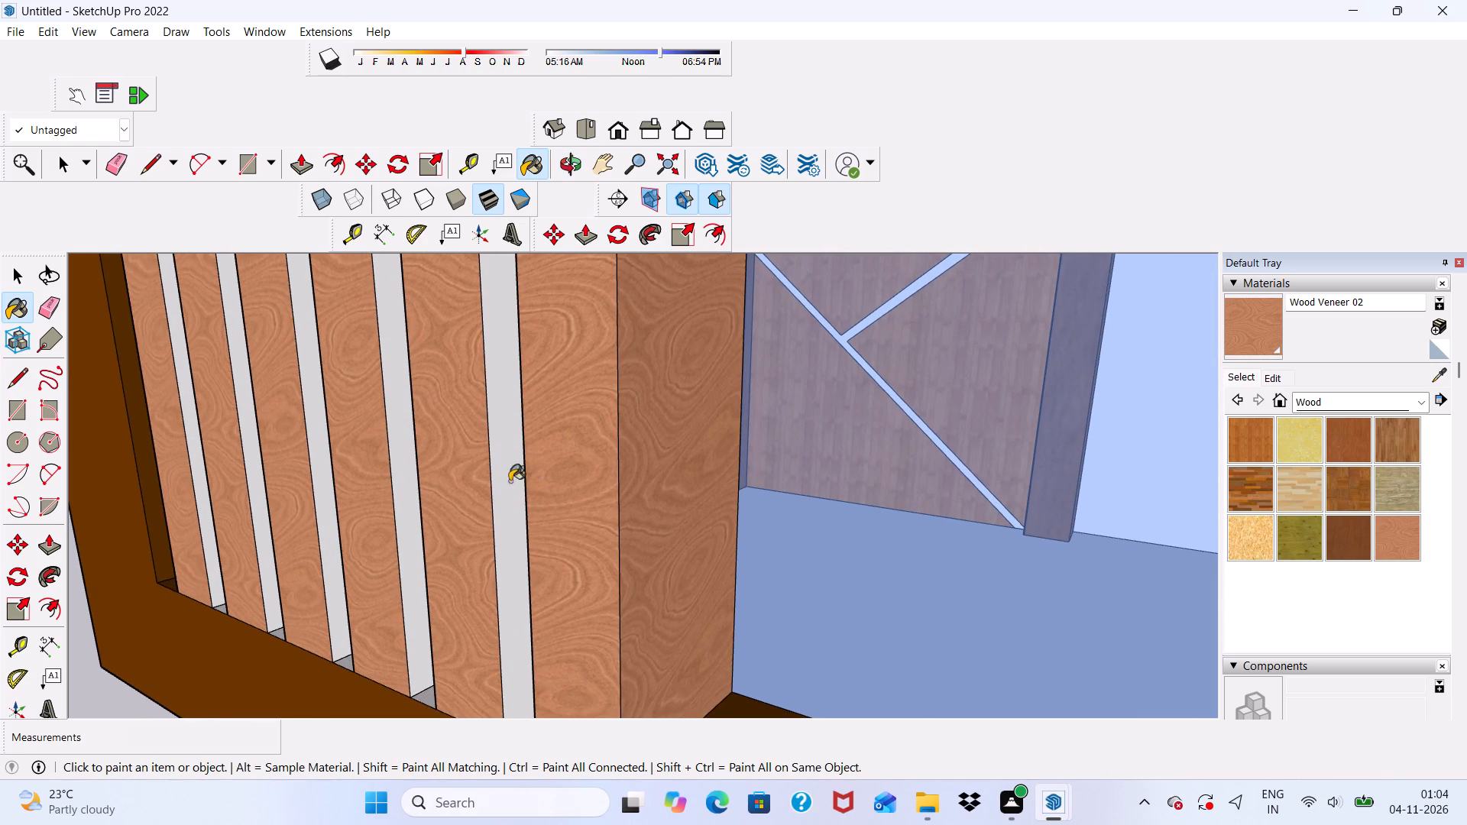
{"action": "left_click", "coordinate": [513, 478]}
{"action": "scroll", "coordinate": [391, 480], "scroll_direction": "up", "scroll_amount": 4}
{"action": "left_click", "coordinate": [438, 459]}
{"action": "left_click", "coordinate": [422, 458]}
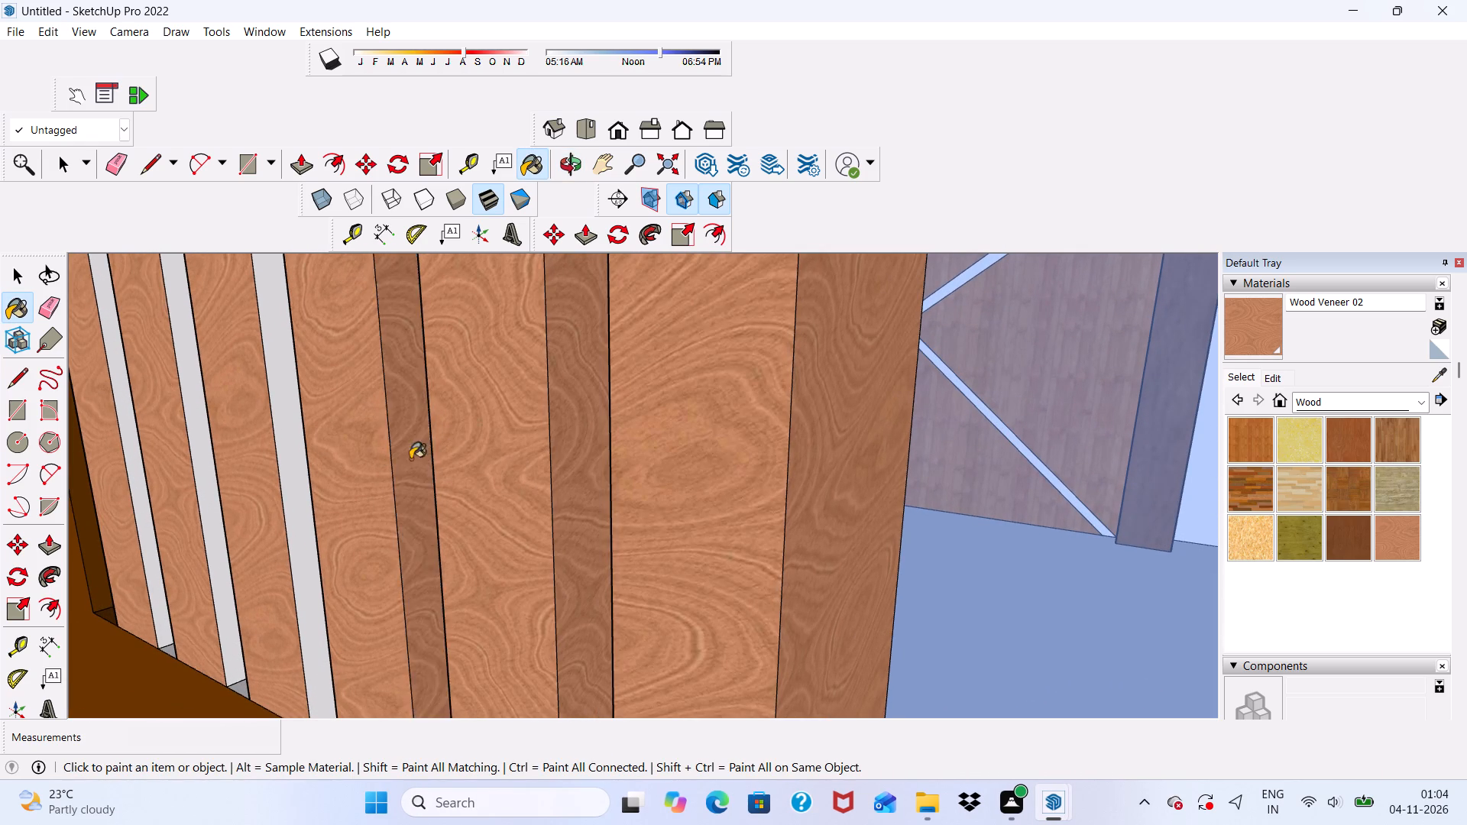
{"action": "scroll", "coordinate": [314, 449], "scroll_direction": "up", "scroll_amount": 3}
{"action": "left_click", "coordinate": [282, 441]}
{"action": "left_click", "coordinate": [173, 444]}
{"action": "scroll", "coordinate": [227, 471], "scroll_direction": "down", "scroll_amount": 3}
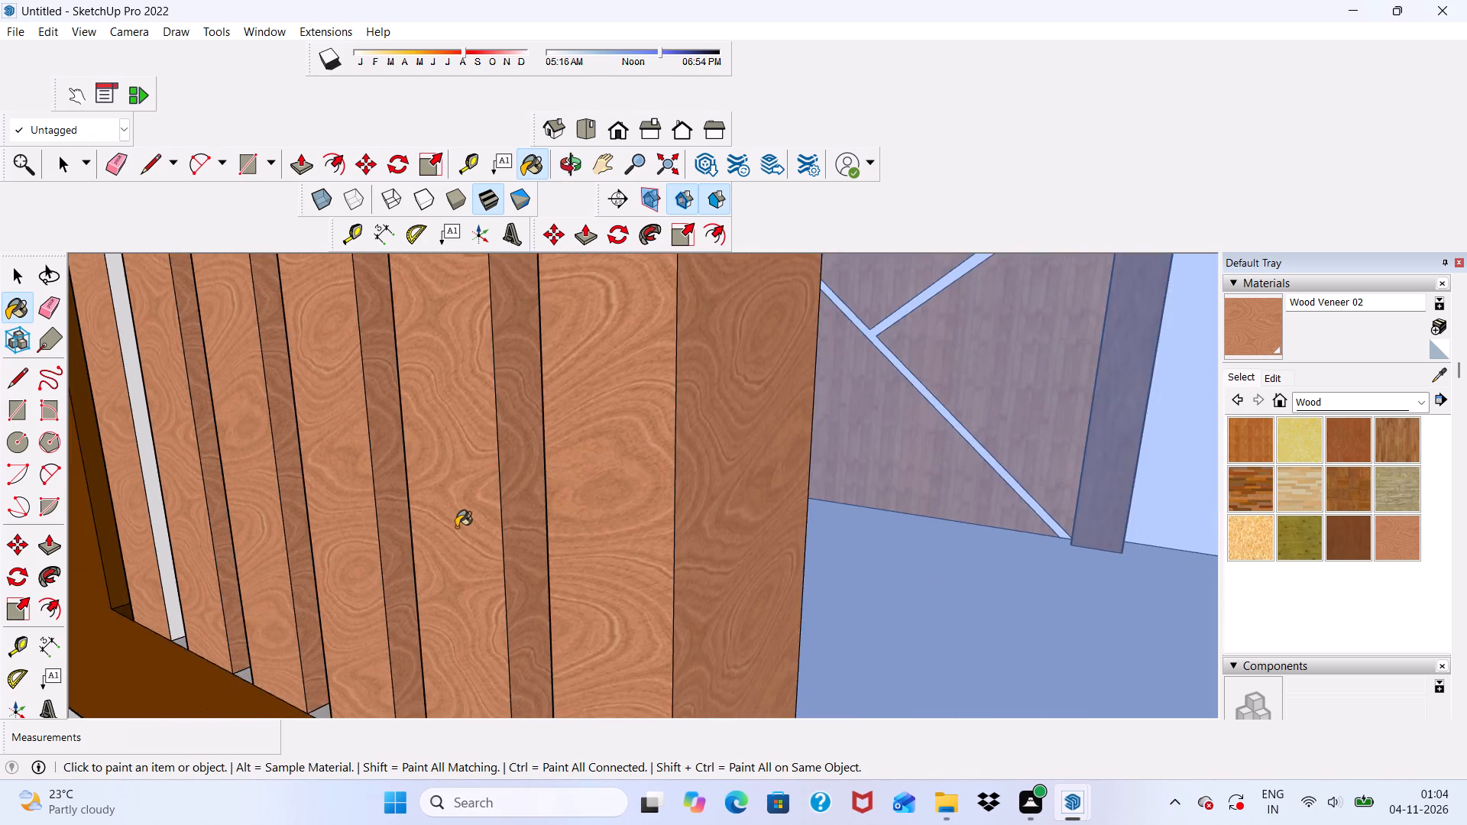
{"action": "scroll", "coordinate": [456, 527], "scroll_direction": "down", "scroll_amount": 13}
{"action": "scroll", "coordinate": [302, 467], "scroll_direction": "up", "scroll_amount": 8}
{"action": "left_click", "coordinate": [427, 421]}
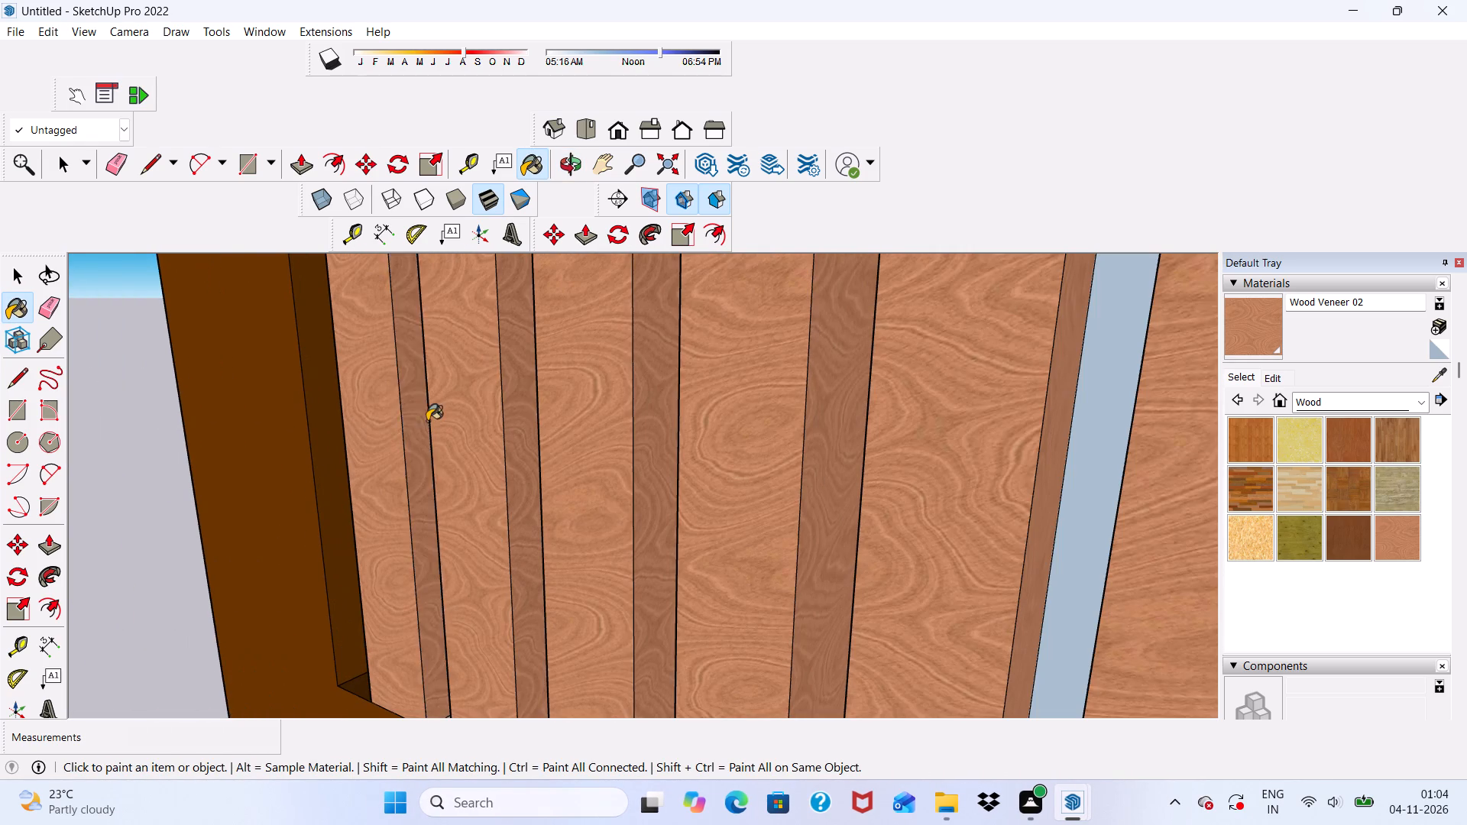
Paint the left side faces of the top balcony screen's slats with Wood Veneer 02.
{"action": "middle_click_drag", "start_coordinate": [400, 435], "coordinate": [793, 472]}
{"action": "left_click", "coordinate": [779, 471]}
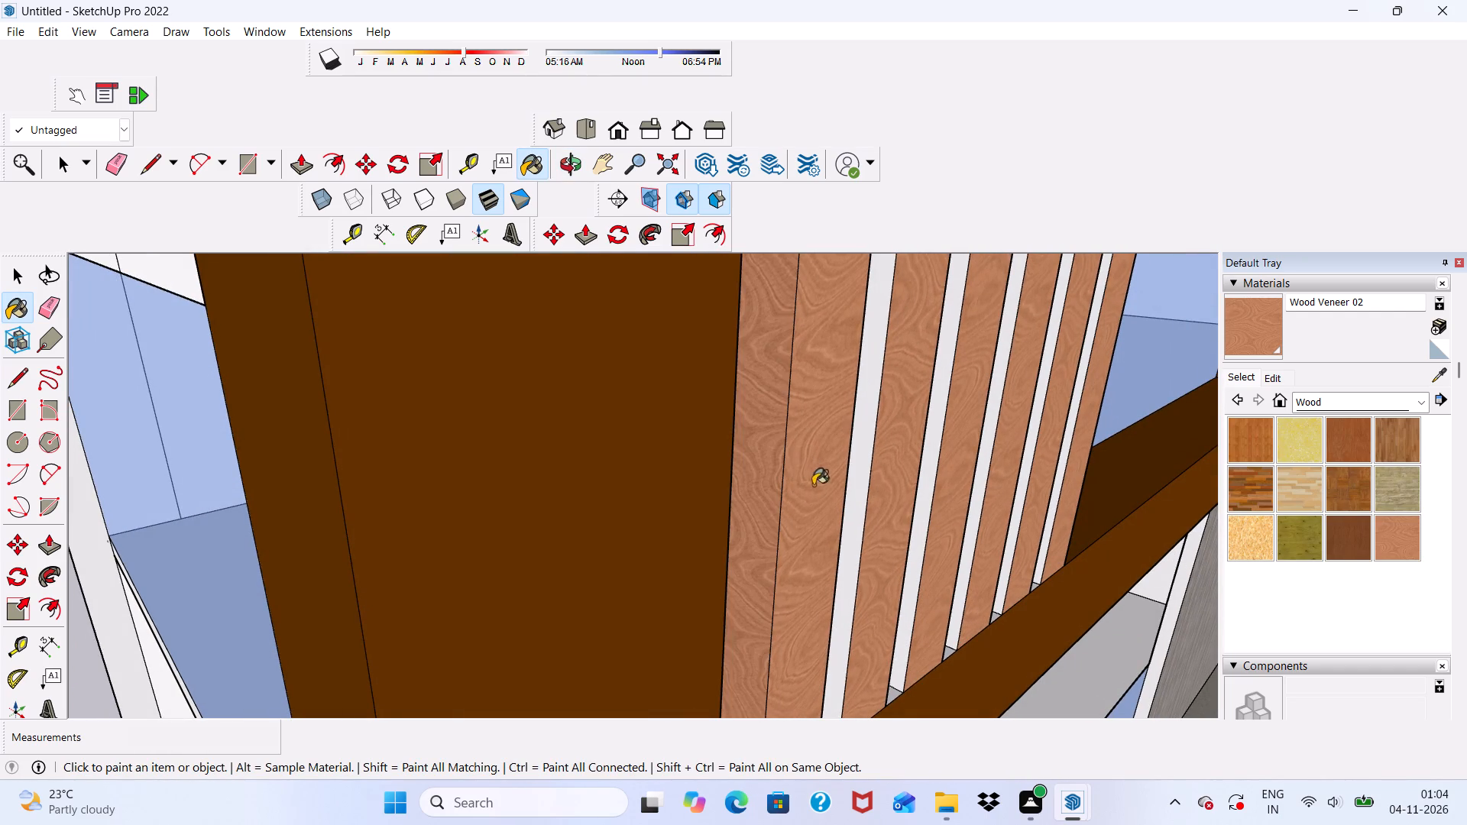
{"action": "left_click_drag", "start_coordinate": [854, 506], "coordinate": [865, 510]}
{"action": "scroll", "coordinate": [923, 484], "scroll_direction": "up", "scroll_amount": 4}
{"action": "left_click", "coordinate": [940, 460]}
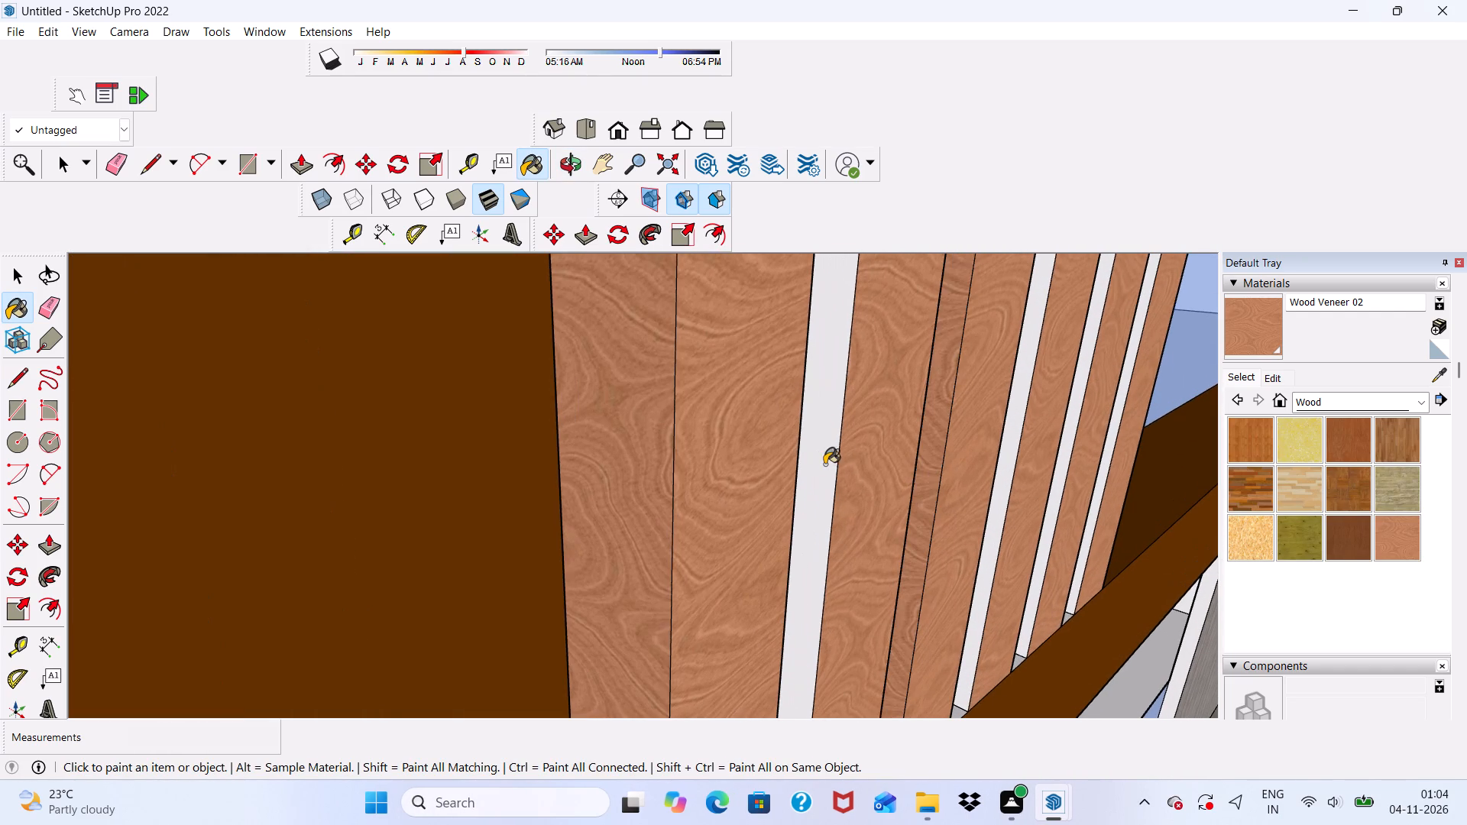
{"action": "left_click", "coordinate": [834, 462]}
{"action": "left_click", "coordinate": [1015, 440]}
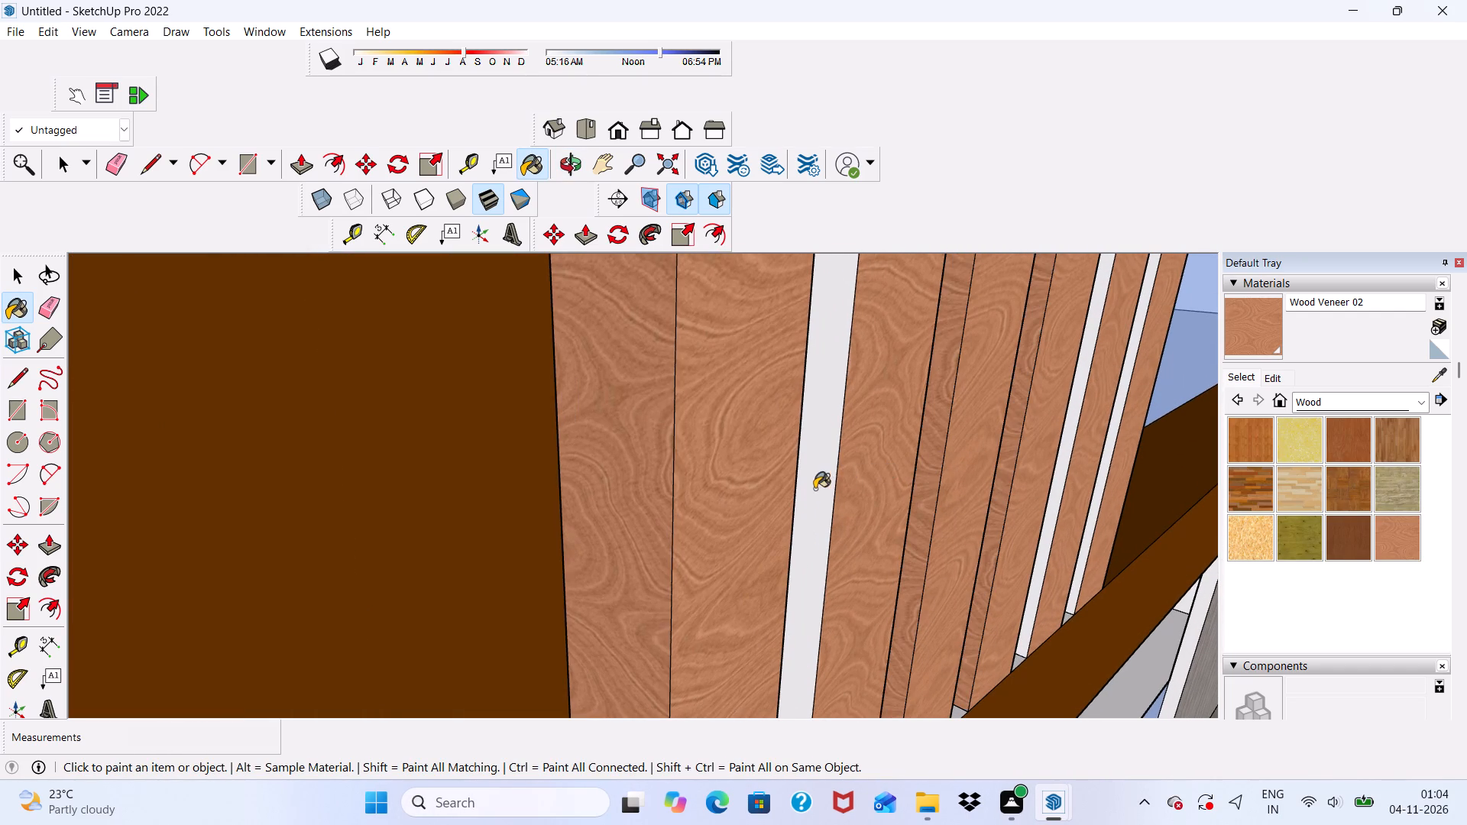
{"action": "left_click", "coordinate": [814, 489]}
{"action": "scroll", "coordinate": [844, 462], "scroll_direction": "down", "scroll_amount": 7}
{"action": "scroll", "coordinate": [1025, 417], "scroll_direction": "up", "scroll_amount": 9}
{"action": "left_click", "coordinate": [926, 402]}
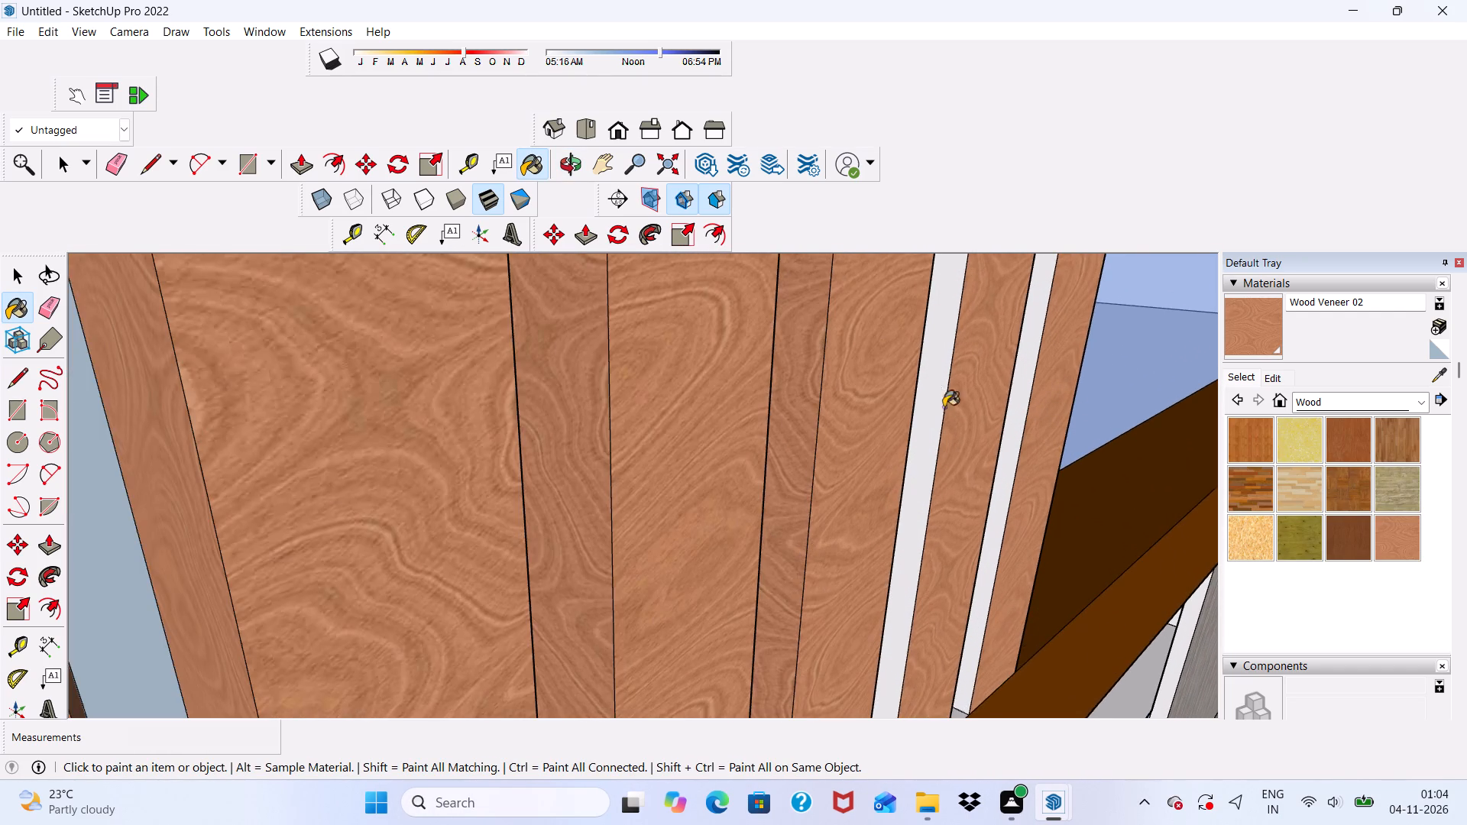
{"action": "left_click", "coordinate": [1033, 416]}
{"action": "scroll", "coordinate": [890, 414], "scroll_direction": "down", "scroll_amount": 19}
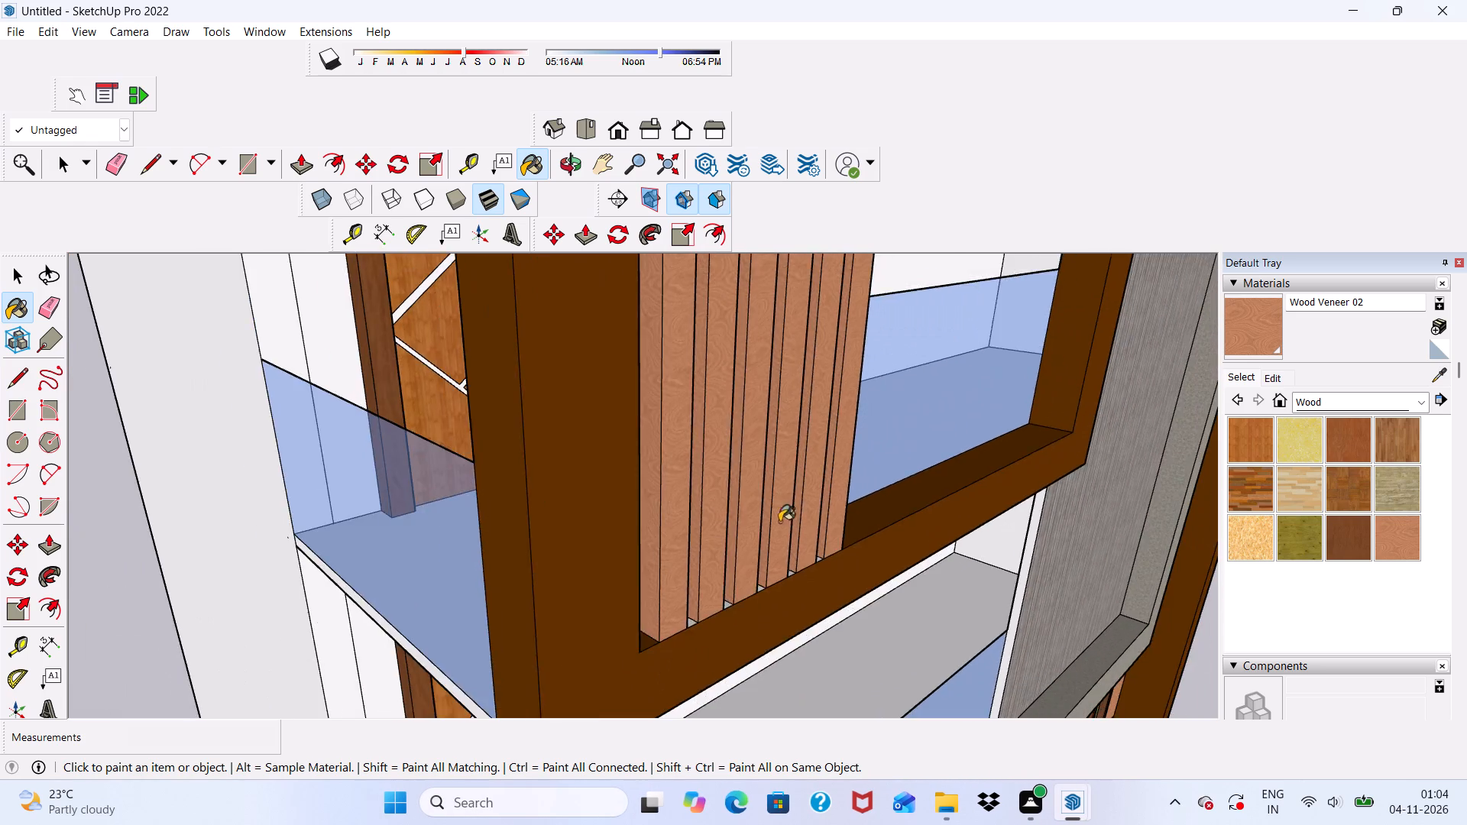
Paint the white back walls of the two uppermost balconies with Formica Beige from the Synthetic Surfaces materials.
{"action": "middle_click_drag", "start_coordinate": [783, 522], "coordinate": [693, 484]}
{"action": "scroll", "coordinate": [607, 438], "scroll_direction": "down", "scroll_amount": 9}
{"action": "middle_click_drag", "start_coordinate": [623, 498], "coordinate": [578, 513]}
{"action": "scroll", "coordinate": [678, 455], "scroll_direction": "down", "scroll_amount": 4}
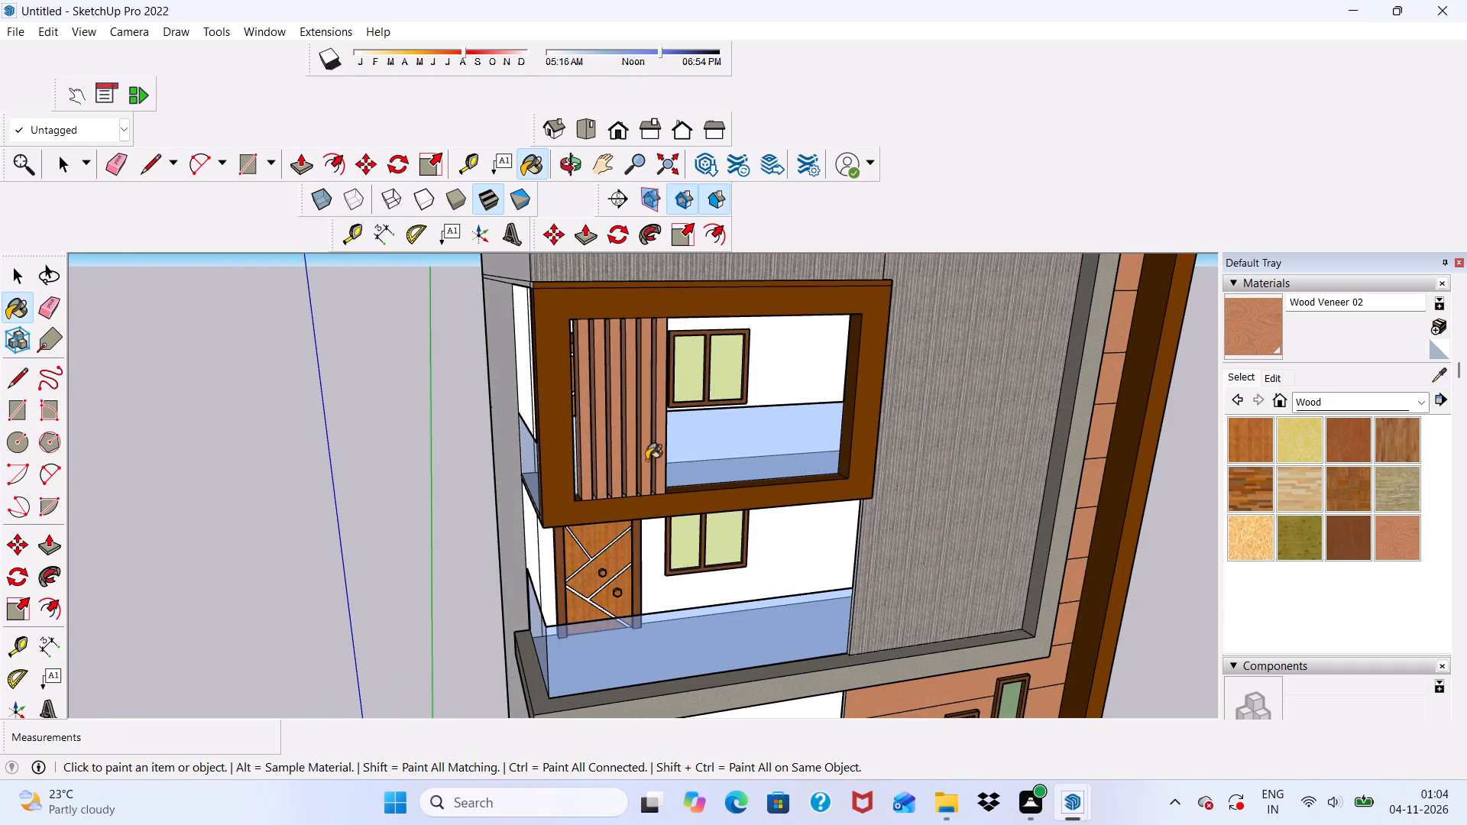
{"action": "scroll", "coordinate": [578, 438], "scroll_direction": "down", "scroll_amount": 4}
{"action": "scroll", "coordinate": [727, 502], "scroll_direction": "down", "scroll_amount": 8}
{"action": "middle_click_drag", "start_coordinate": [723, 542], "coordinate": [568, 458]}
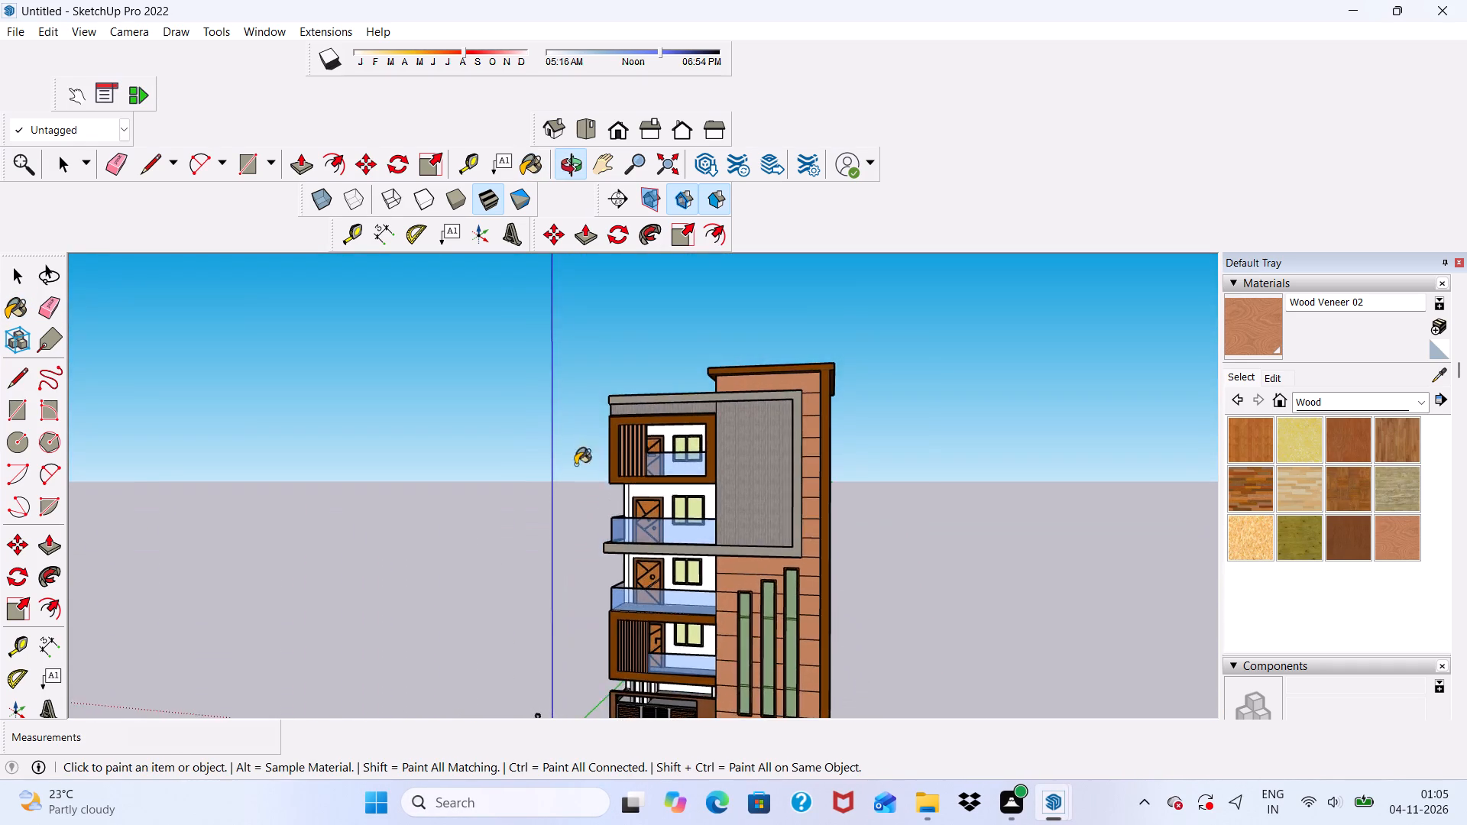
{"action": "scroll", "coordinate": [665, 413], "scroll_direction": "up", "scroll_amount": 5}
{"action": "scroll", "coordinate": [665, 437], "scroll_direction": "down", "scroll_amount": 7}
{"action": "middle_click_drag", "start_coordinate": [658, 501], "coordinate": [804, 501]}
{"action": "scroll", "coordinate": [765, 574], "scroll_direction": "up", "scroll_amount": 6}
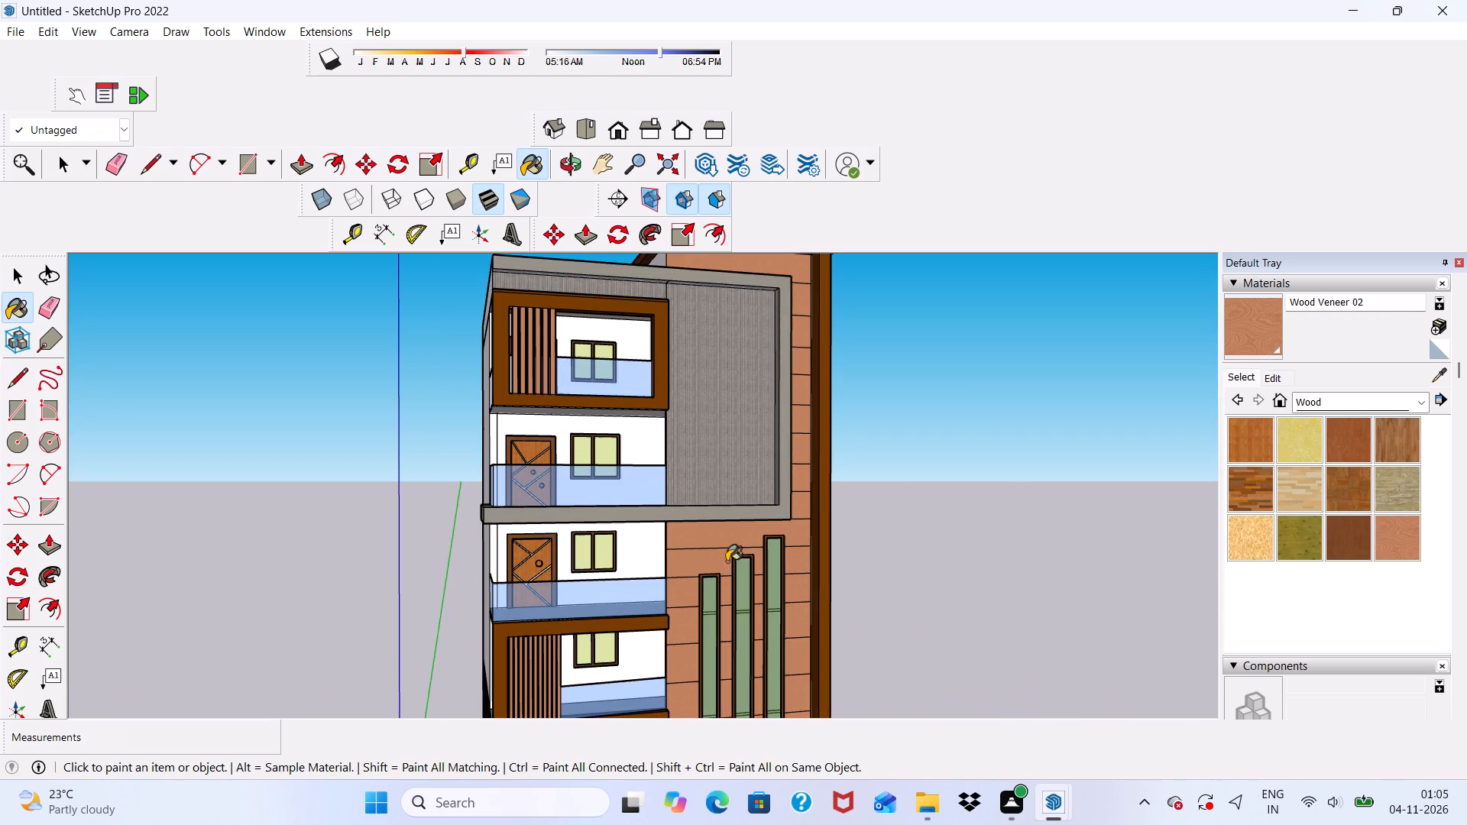
{"action": "left_click", "coordinate": [1416, 404]}
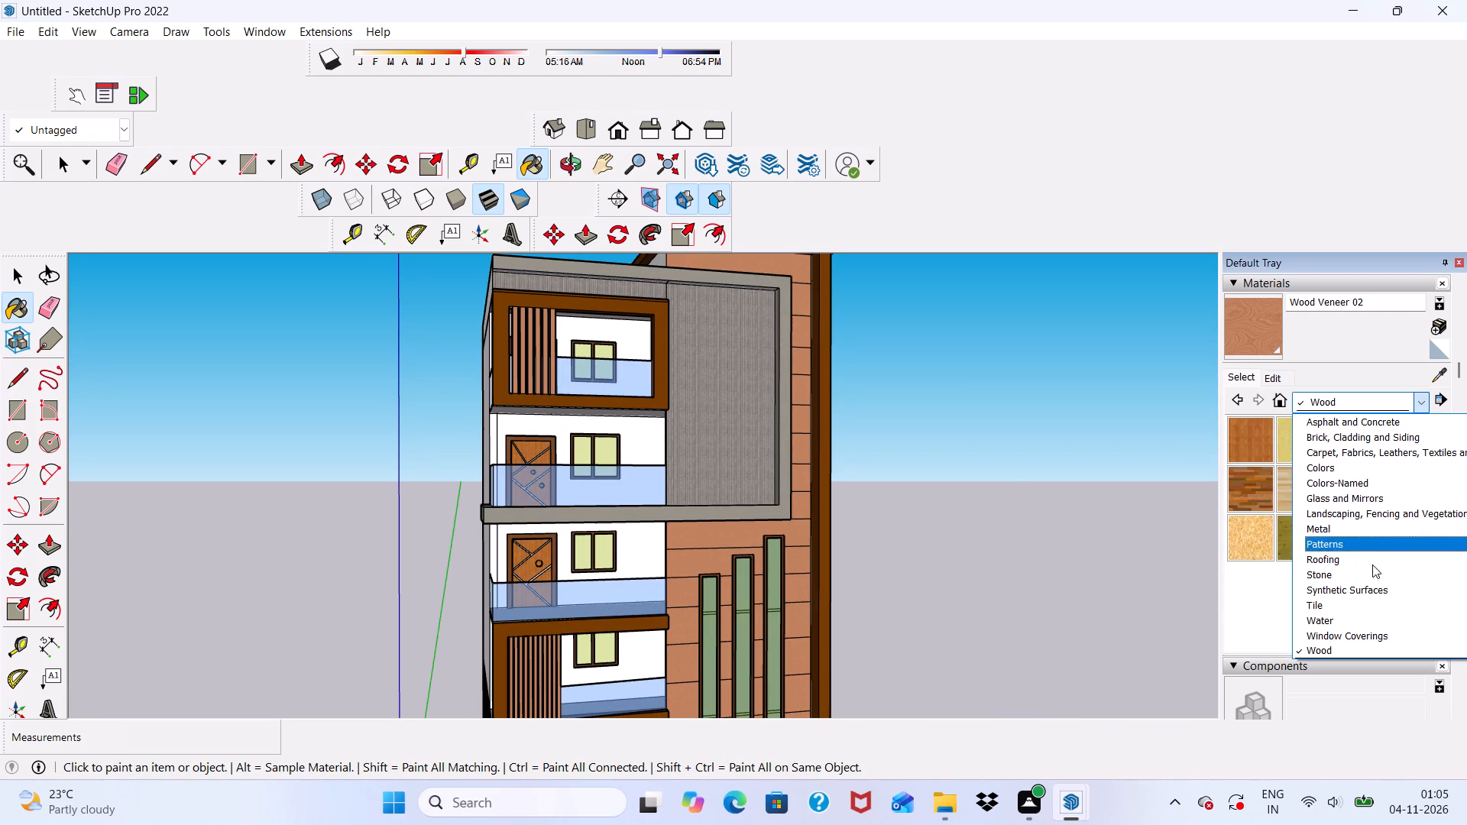
{"action": "left_click", "coordinate": [1381, 585]}
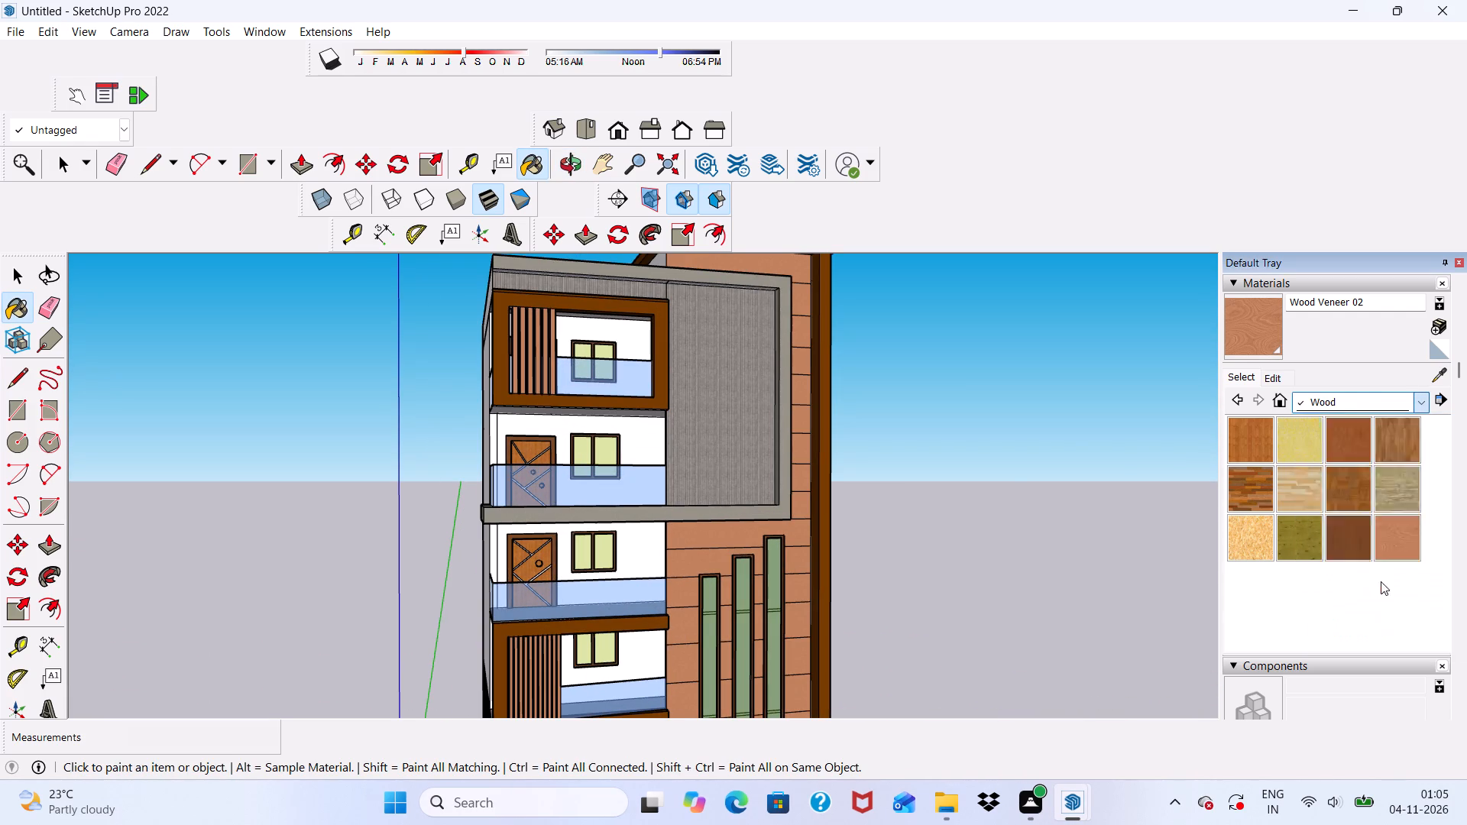
{"action": "left_click", "coordinate": [1250, 437]}
{"action": "scroll", "coordinate": [482, 288], "scroll_direction": "up", "scroll_amount": 4}
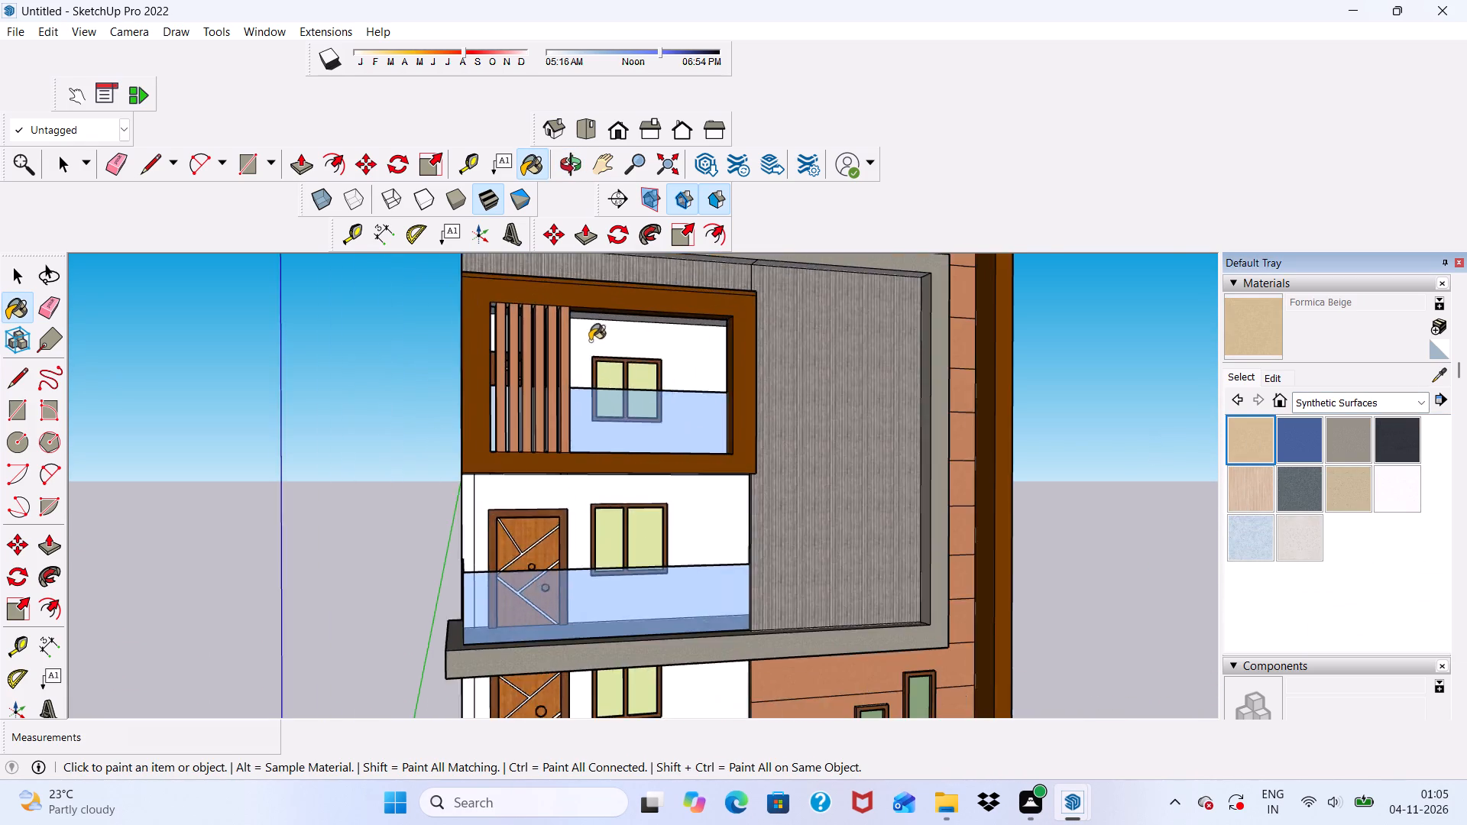
{"action": "scroll", "coordinate": [590, 341], "scroll_direction": "up", "scroll_amount": 6}
{"action": "left_click", "coordinate": [589, 365]}
{"action": "scroll", "coordinate": [607, 352], "scroll_direction": "down", "scroll_amount": 9}
{"action": "scroll", "coordinate": [675, 532], "scroll_direction": "up", "scroll_amount": 5}
{"action": "left_click", "coordinate": [683, 458]}
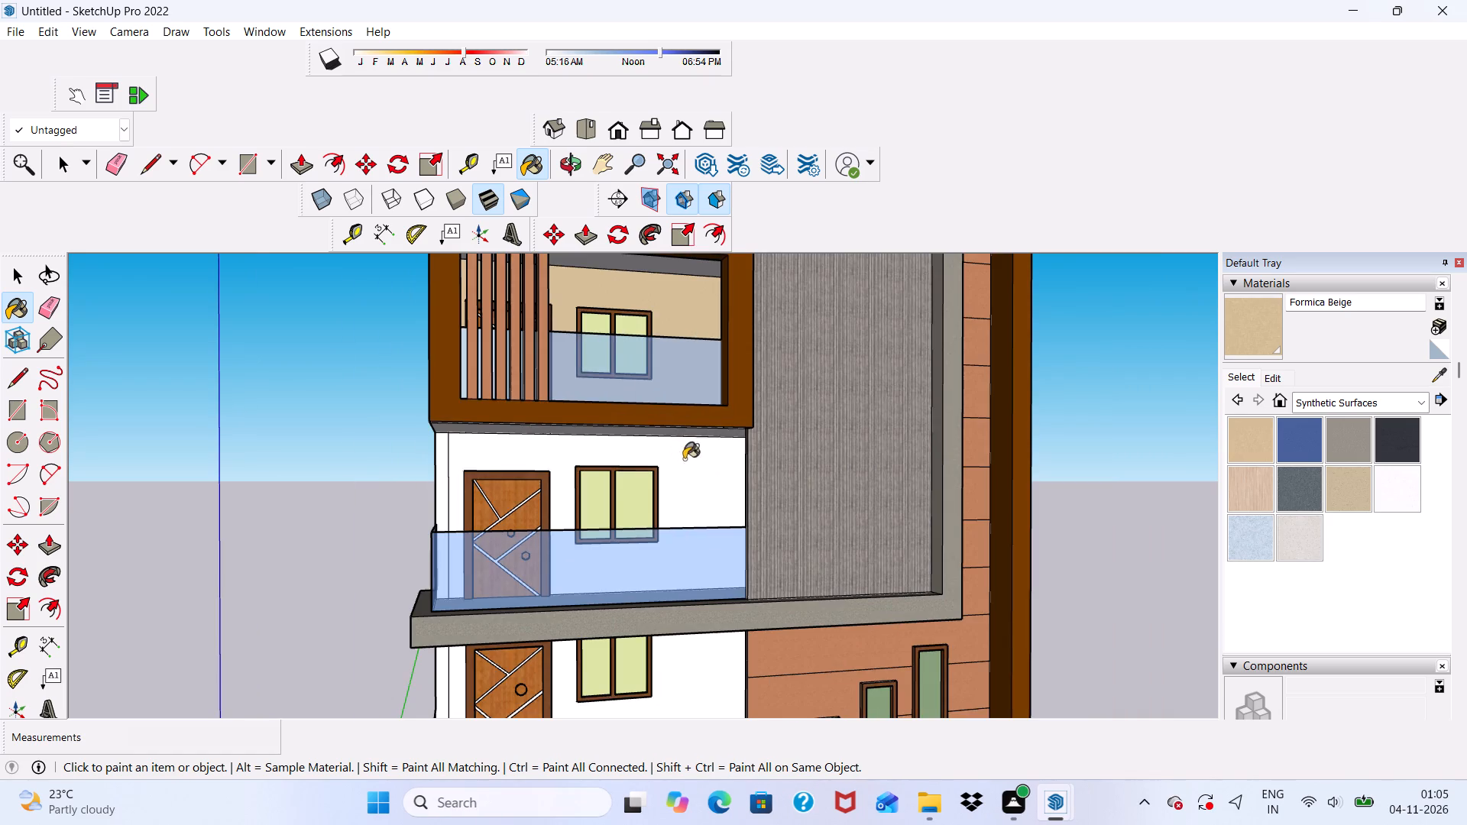
Paint the underside of the top framed balcony and the ceiling inside it with Formica Beige.
{"action": "scroll", "coordinate": [627, 474], "scroll_direction": "down", "scroll_amount": 5}
{"action": "scroll", "coordinate": [624, 466], "scroll_direction": "up", "scroll_amount": 6}
{"action": "middle_click_drag", "start_coordinate": [630, 508], "coordinate": [609, 392]}
{"action": "scroll", "coordinate": [608, 392], "scroll_direction": "up", "scroll_amount": 2}
{"action": "left_click", "coordinate": [606, 402]}
{"action": "scroll", "coordinate": [602, 419], "scroll_direction": "down", "scroll_amount": 5}
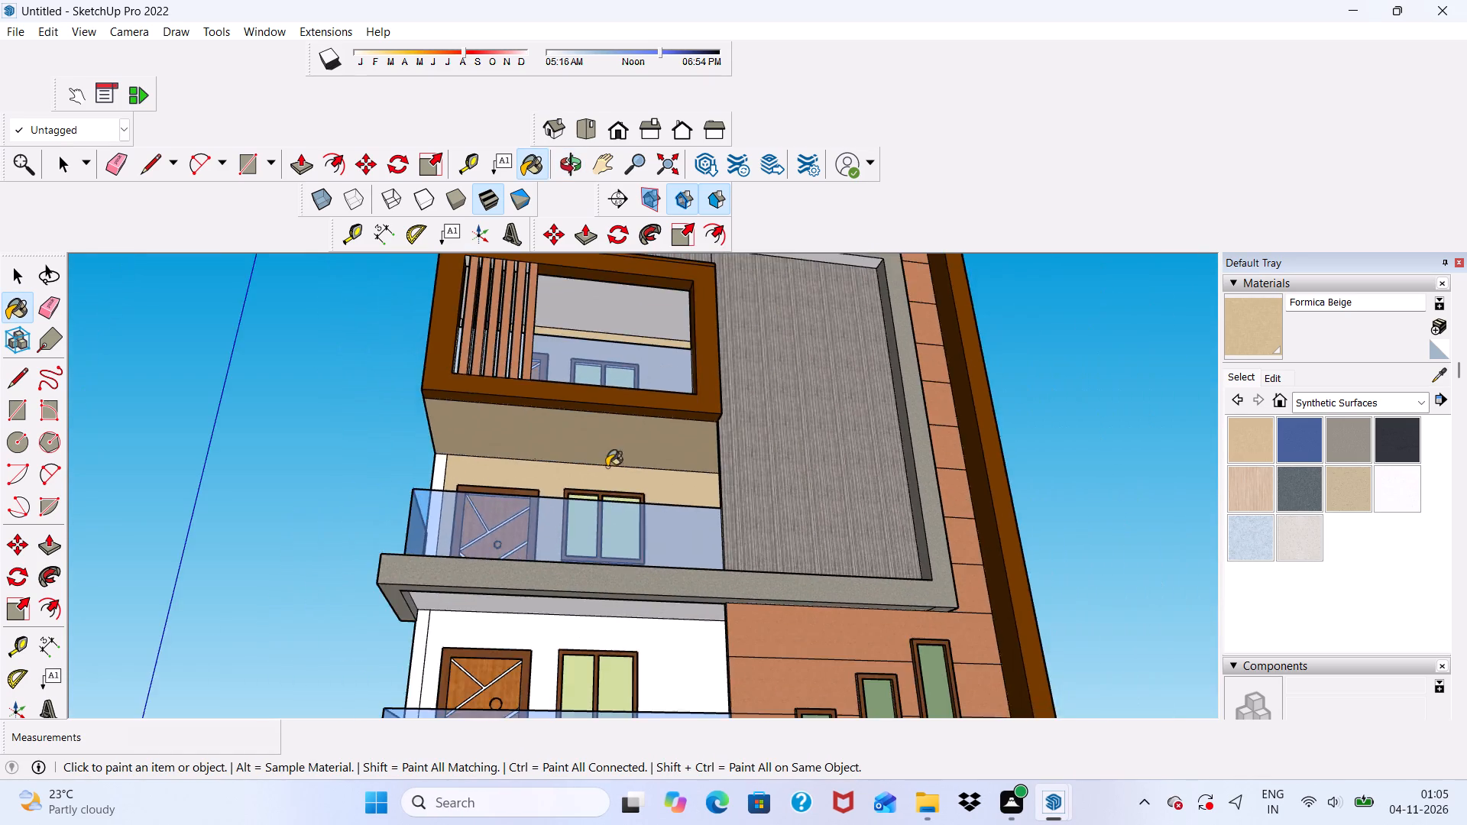
{"action": "scroll", "coordinate": [607, 467], "scroll_direction": "down", "scroll_amount": 4}
{"action": "scroll", "coordinate": [586, 374], "scroll_direction": "up", "scroll_amount": 6}
{"action": "left_click", "coordinate": [599, 377]}
{"action": "scroll", "coordinate": [583, 377], "scroll_direction": "down", "scroll_amount": 10}
Paint the back walls of the two lower balconies with Formica Beige.
{"action": "middle_click_drag", "start_coordinate": [552, 477], "coordinate": [723, 590]}
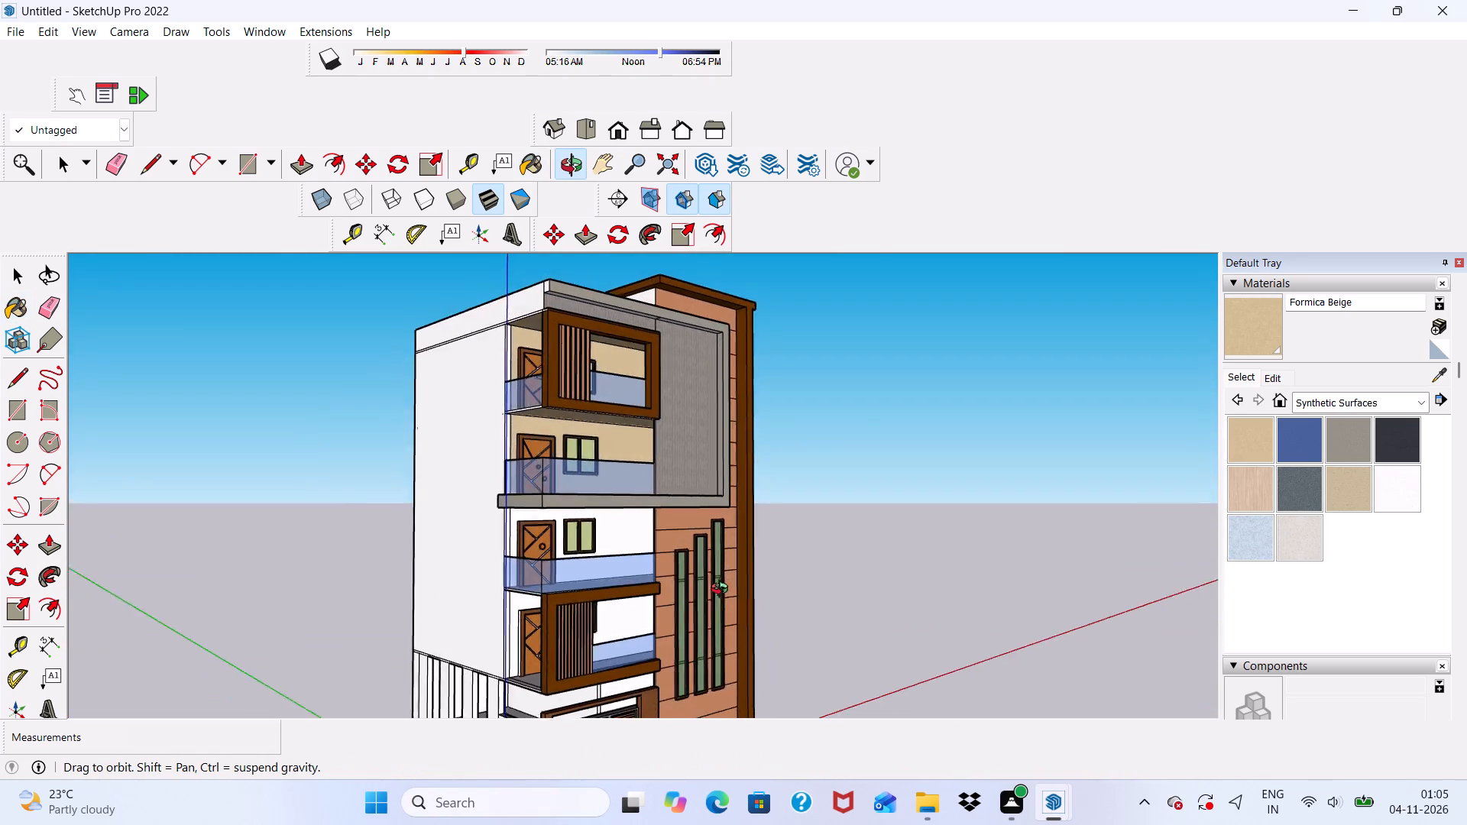
{"action": "middle_click_drag", "start_coordinate": [723, 590], "coordinate": [574, 542]}
{"action": "scroll", "coordinate": [572, 536], "scroll_direction": "up", "scroll_amount": 5}
{"action": "left_click", "coordinate": [625, 501]}
{"action": "scroll", "coordinate": [591, 452], "scroll_direction": "down", "scroll_amount": 5}
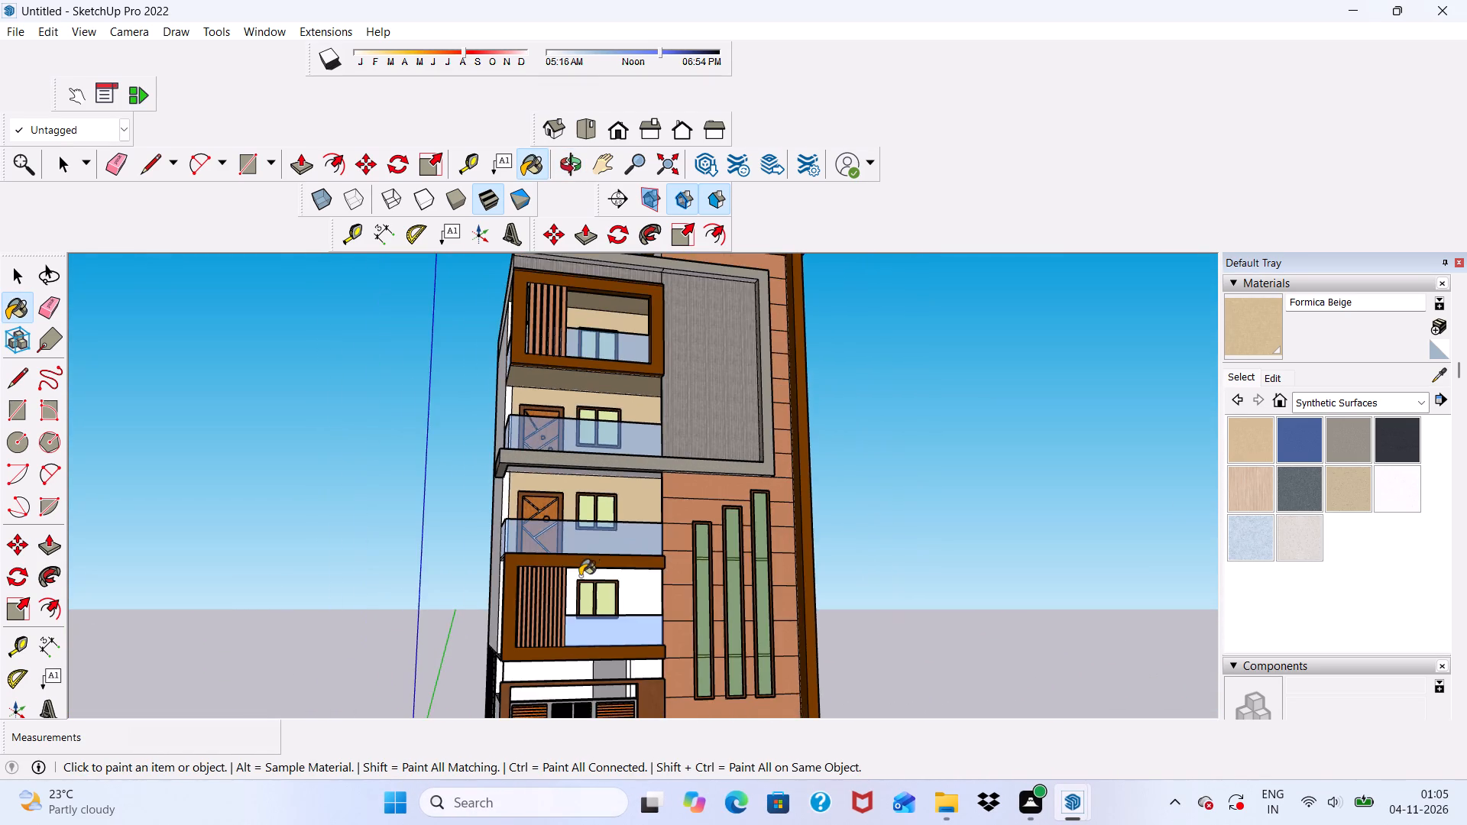
{"action": "middle_click_drag", "start_coordinate": [580, 576], "coordinate": [610, 626]}
{"action": "scroll", "coordinate": [610, 626], "scroll_direction": "up", "scroll_amount": 4}
{"action": "left_click", "coordinate": [655, 587]}
Paint the underside of the grey-framed balcony and the ceiling and underside of the lowest balcony with Formica Beige.
{"action": "middle_click_drag", "start_coordinate": [652, 586], "coordinate": [614, 455]}
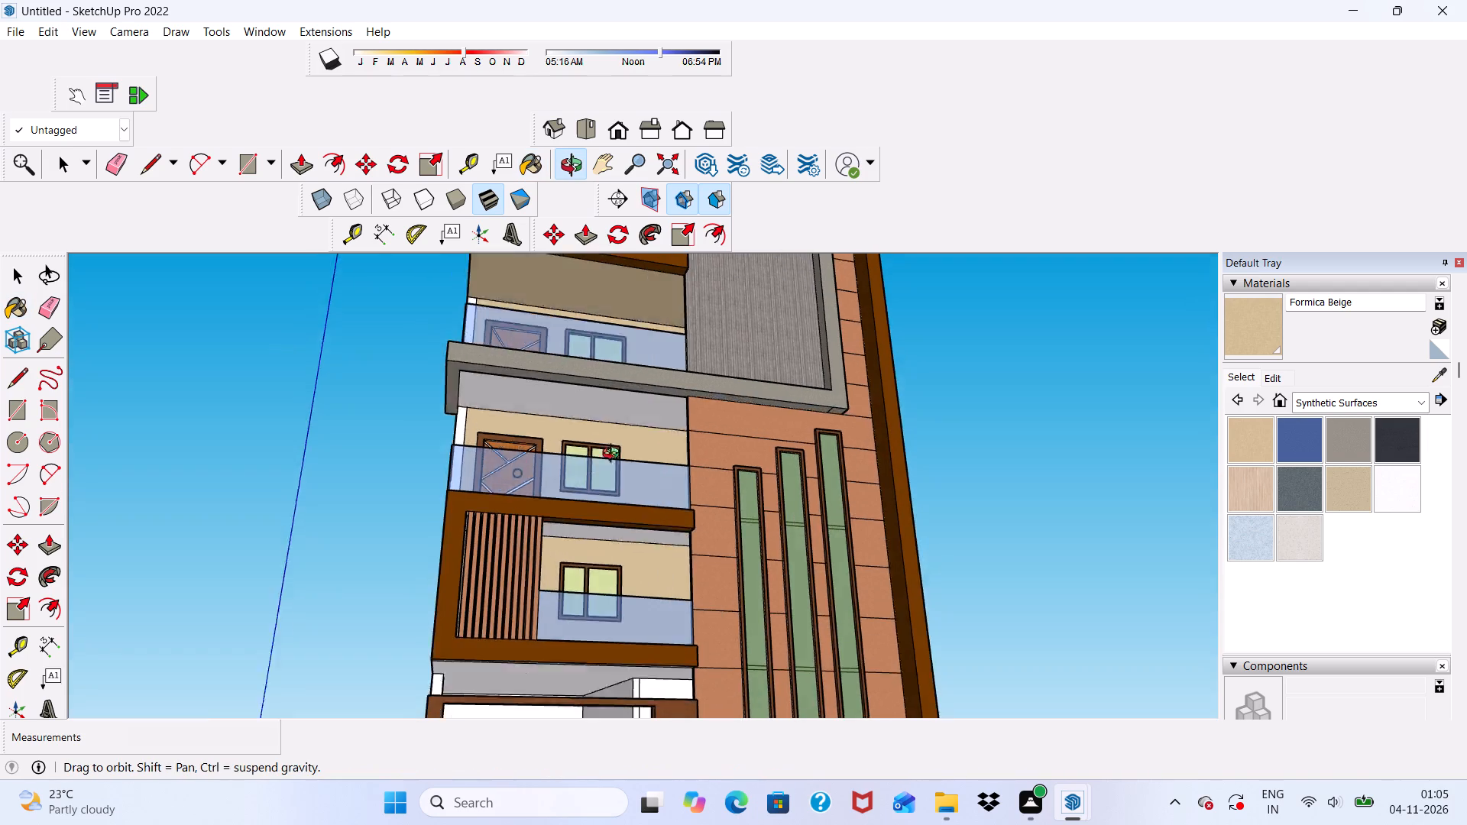
{"action": "middle_click_drag", "start_coordinate": [614, 455], "coordinate": [597, 426]}
{"action": "scroll", "coordinate": [591, 417], "scroll_direction": "up", "scroll_amount": 1}
{"action": "left_click_drag", "start_coordinate": [591, 414], "coordinate": [594, 404]}
{"action": "left_click", "coordinate": [610, 548]}
{"action": "scroll", "coordinate": [583, 425], "scroll_direction": "down", "scroll_amount": 3}
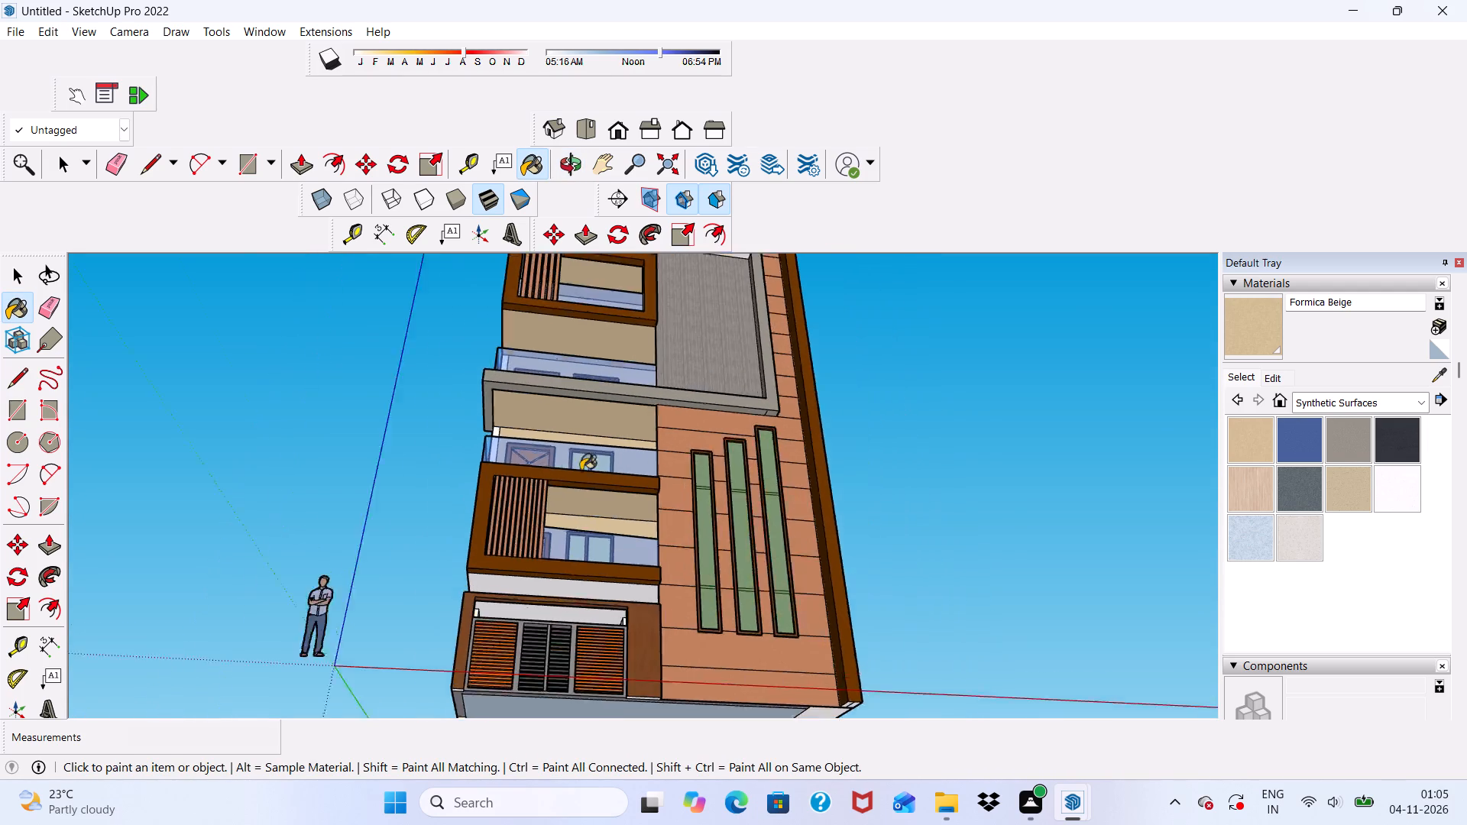
{"action": "scroll", "coordinate": [581, 471], "scroll_direction": "down", "scroll_amount": 2}
{"action": "scroll", "coordinate": [591, 648], "scroll_direction": "up", "scroll_amount": 8}
{"action": "left_click", "coordinate": [568, 534]}
Examine the lowest balcony and the open side of its floor slab for unfinished areas.
{"action": "scroll", "coordinate": [568, 593], "scroll_direction": "up", "scroll_amount": 2}
{"action": "scroll", "coordinate": [562, 572], "scroll_direction": "down", "scroll_amount": 3}
{"action": "middle_click_drag", "start_coordinate": [561, 573], "coordinate": [587, 623]}
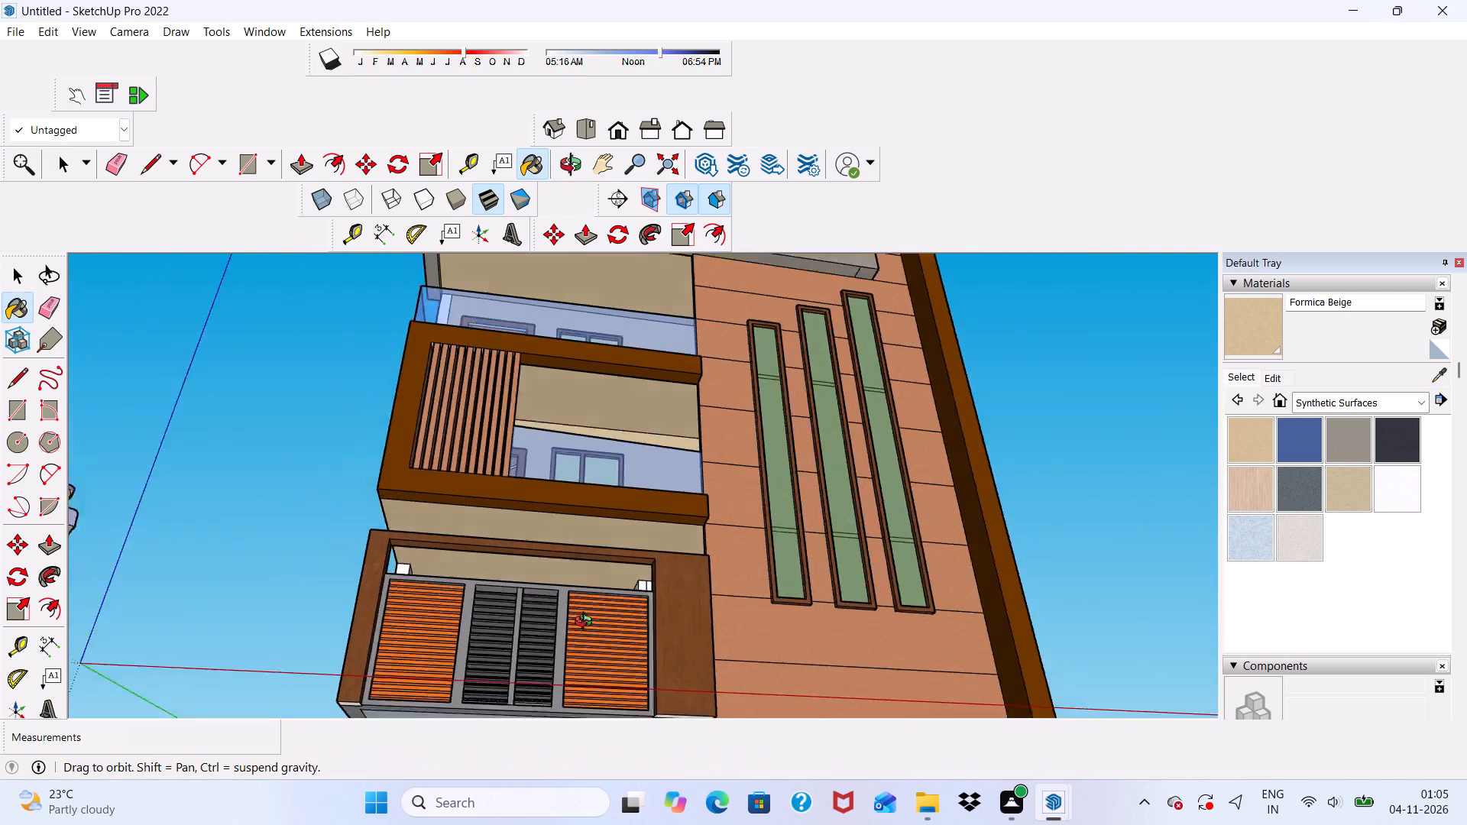
{"action": "middle_click_drag", "start_coordinate": [587, 623], "coordinate": [575, 757]}
{"action": "scroll", "coordinate": [643, 552], "scroll_direction": "up", "scroll_amount": 5}
{"action": "scroll", "coordinate": [549, 558], "scroll_direction": "down", "scroll_amount": 8}
{"action": "middle_click_drag", "start_coordinate": [535, 557], "coordinate": [749, 542]}
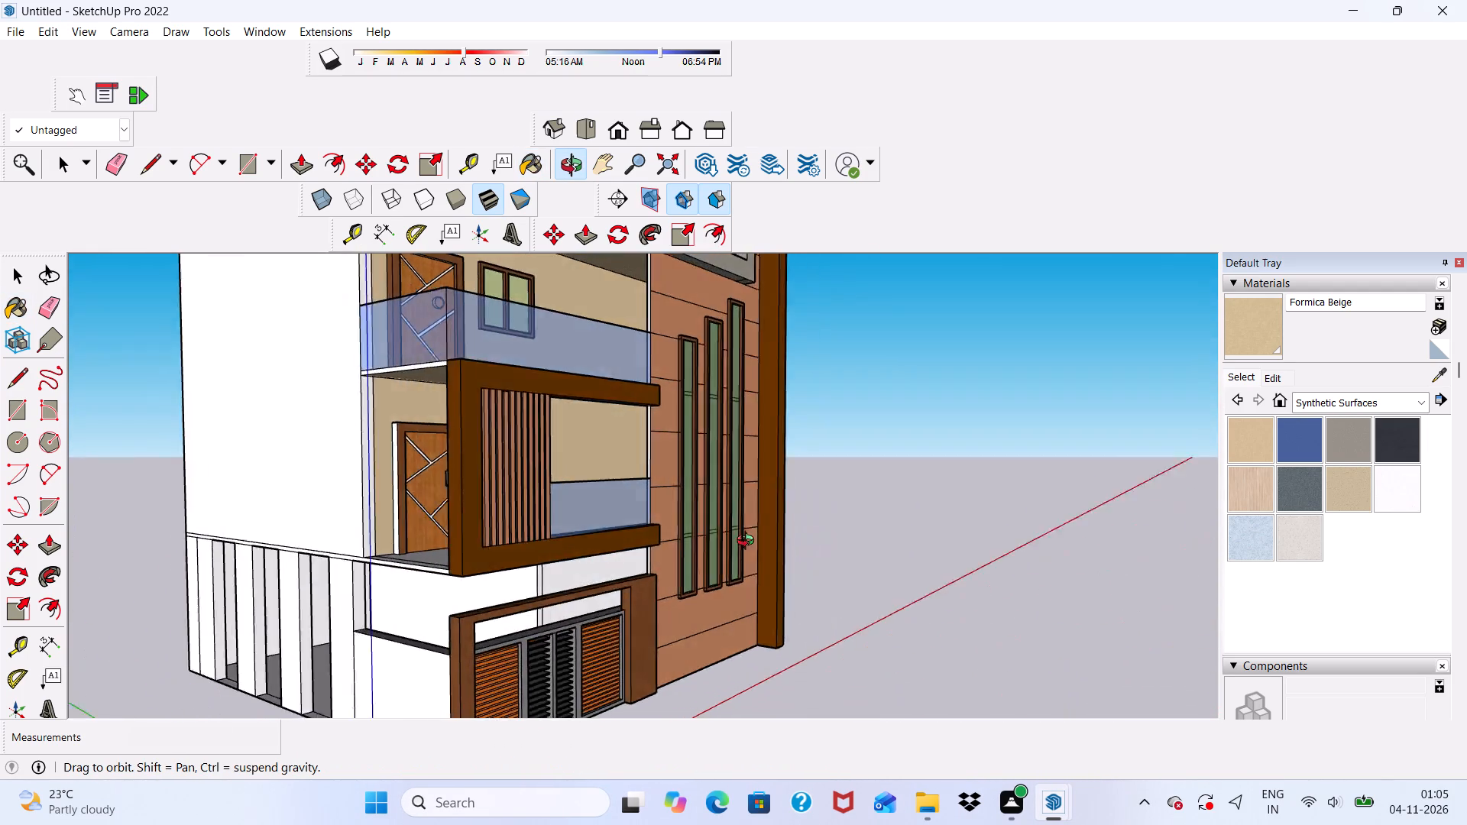
{"action": "middle_click_drag", "start_coordinate": [749, 542], "coordinate": [725, 585]}
{"action": "scroll", "coordinate": [526, 577], "scroll_direction": "up", "scroll_amount": 1}
{"action": "middle_click_drag", "start_coordinate": [526, 577], "coordinate": [513, 678]}
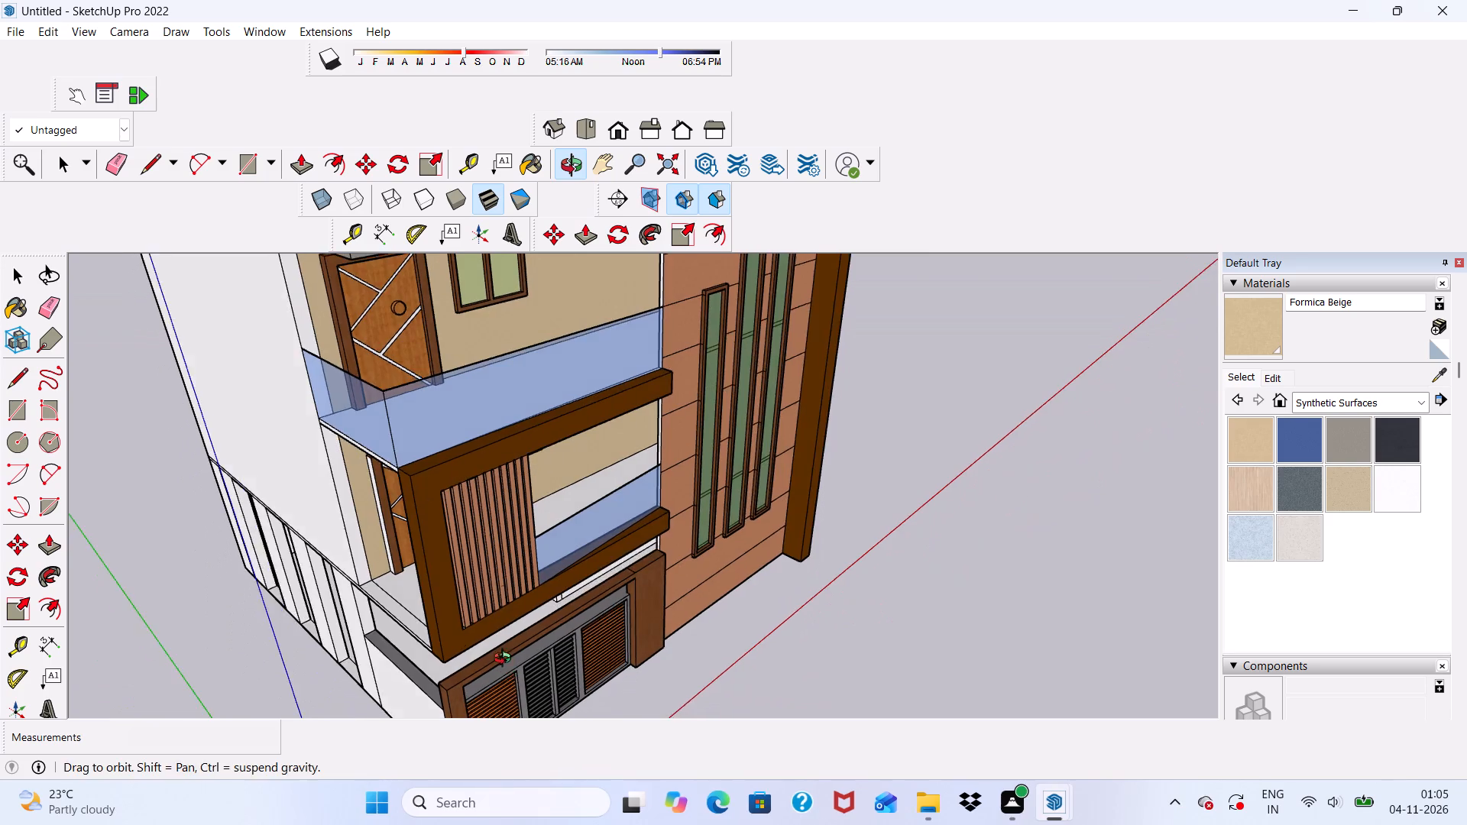
{"action": "scroll", "coordinate": [473, 577], "scroll_direction": "down", "scroll_amount": 9}
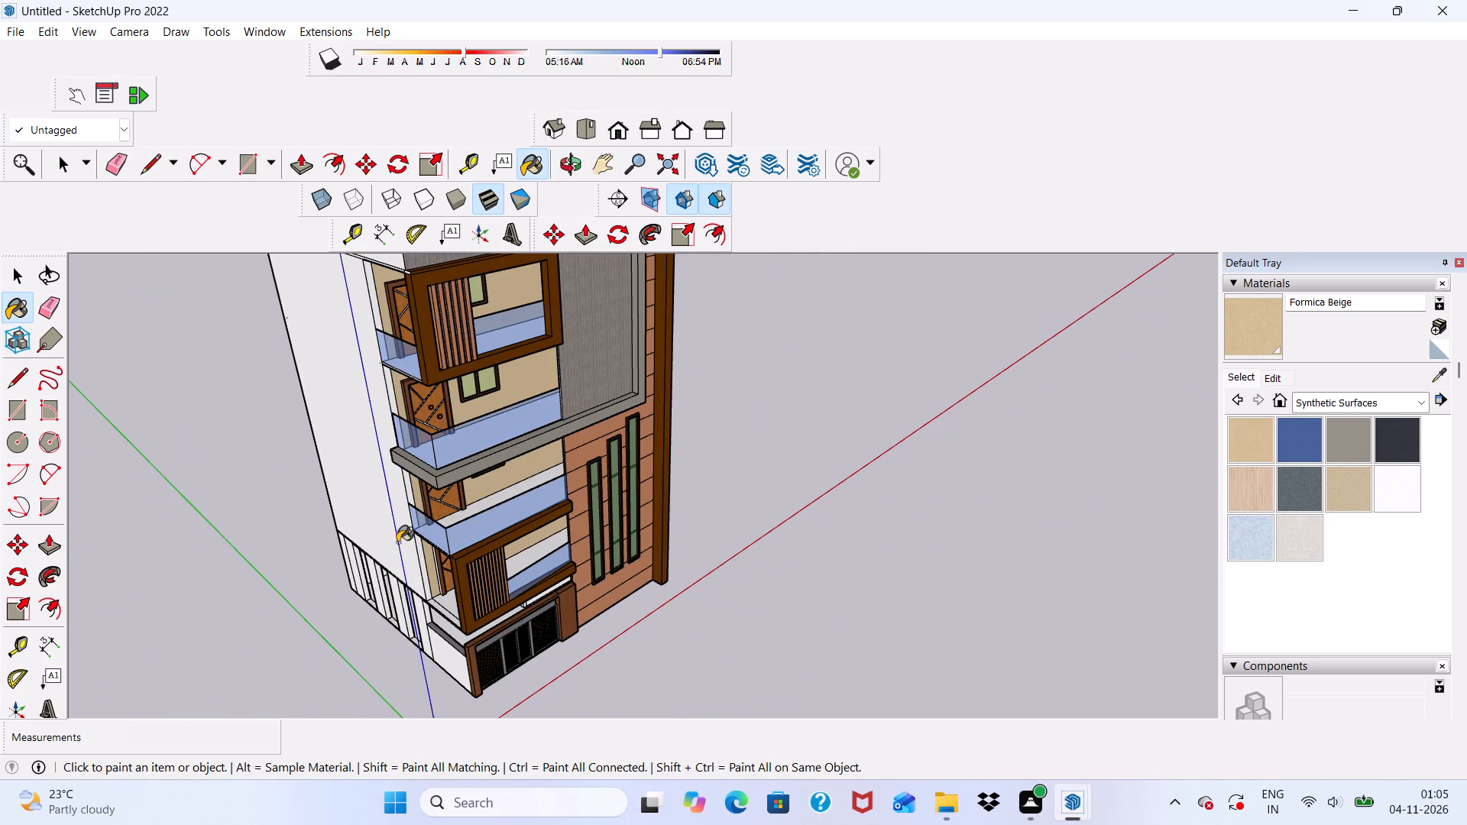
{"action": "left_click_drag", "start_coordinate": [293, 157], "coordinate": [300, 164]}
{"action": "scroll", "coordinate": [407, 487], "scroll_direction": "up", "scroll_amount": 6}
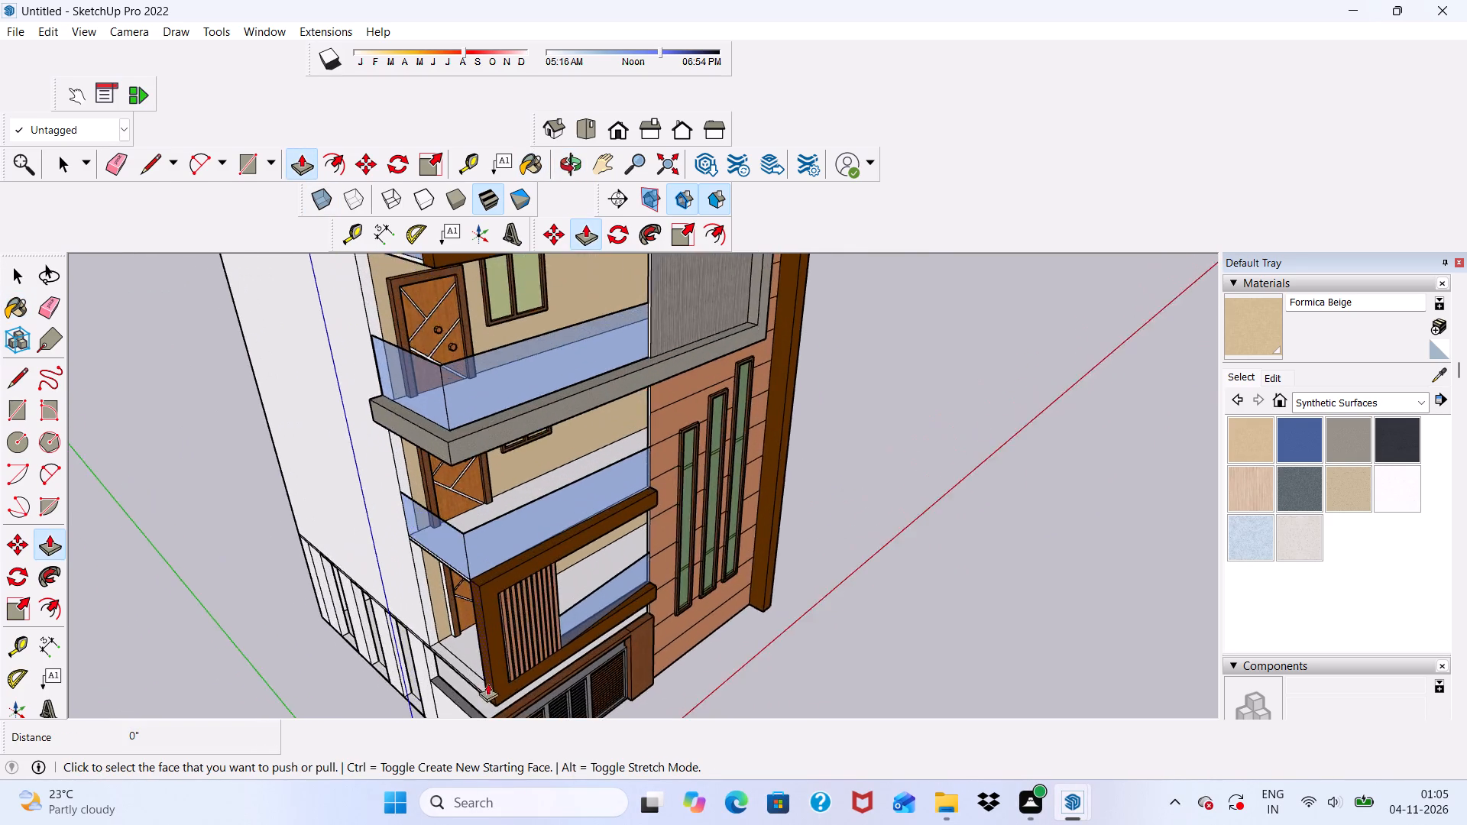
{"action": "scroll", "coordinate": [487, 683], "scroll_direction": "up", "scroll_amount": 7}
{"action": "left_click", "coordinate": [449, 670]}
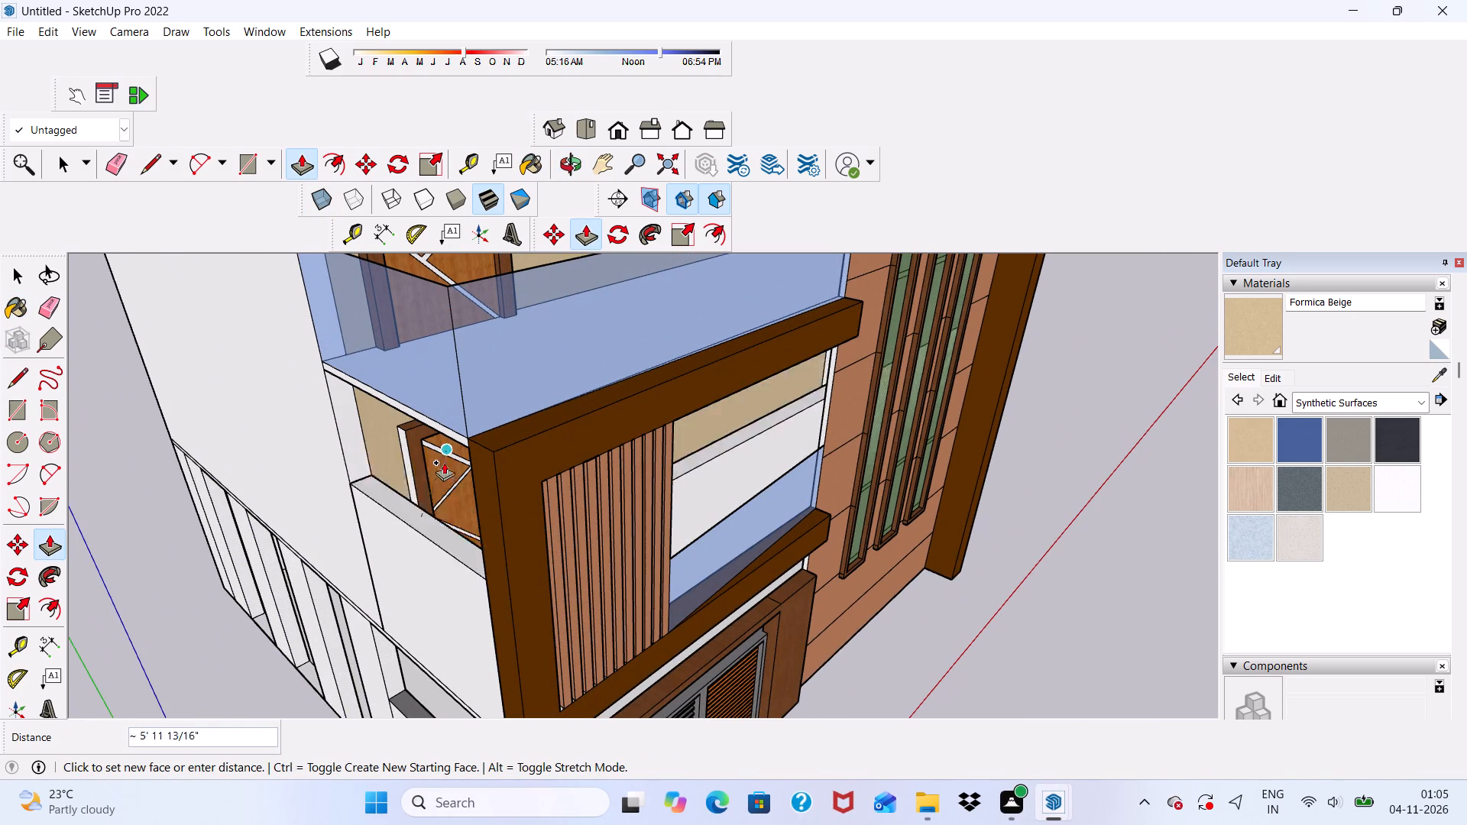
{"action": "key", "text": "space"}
Draw a short line on the lowest balcony's floor from the inner border corner to the frame side, separating the side strip.
{"action": "scroll", "coordinate": [443, 471], "scroll_direction": "down", "scroll_amount": 3}
{"action": "middle_click_drag", "start_coordinate": [434, 551], "coordinate": [764, 507]}
{"action": "scroll", "coordinate": [829, 667], "scroll_direction": "up", "scroll_amount": 2}
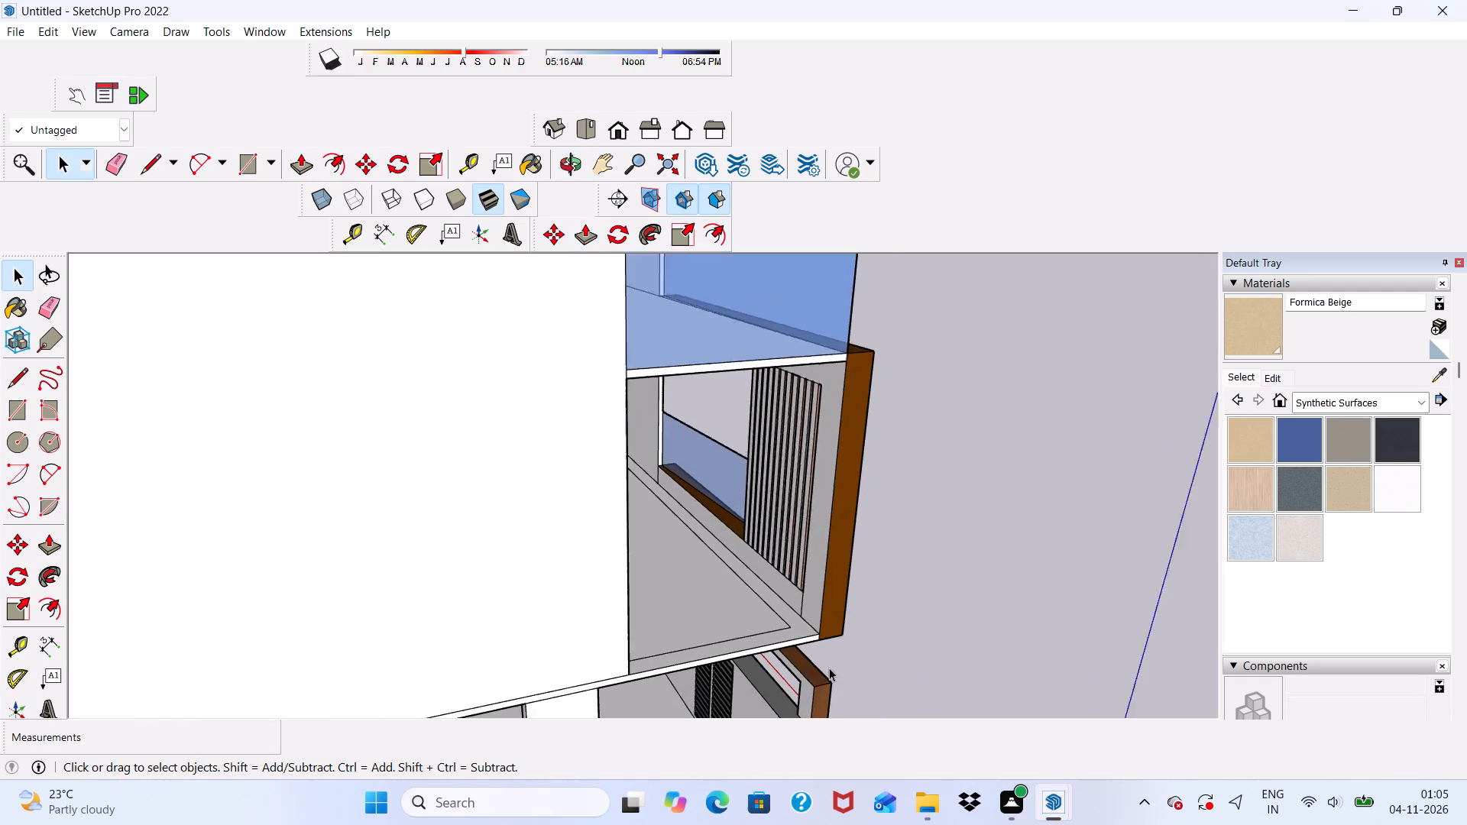
{"action": "scroll", "coordinate": [829, 668], "scroll_direction": "up", "scroll_amount": 2}
{"action": "left_click", "coordinate": [152, 171]}
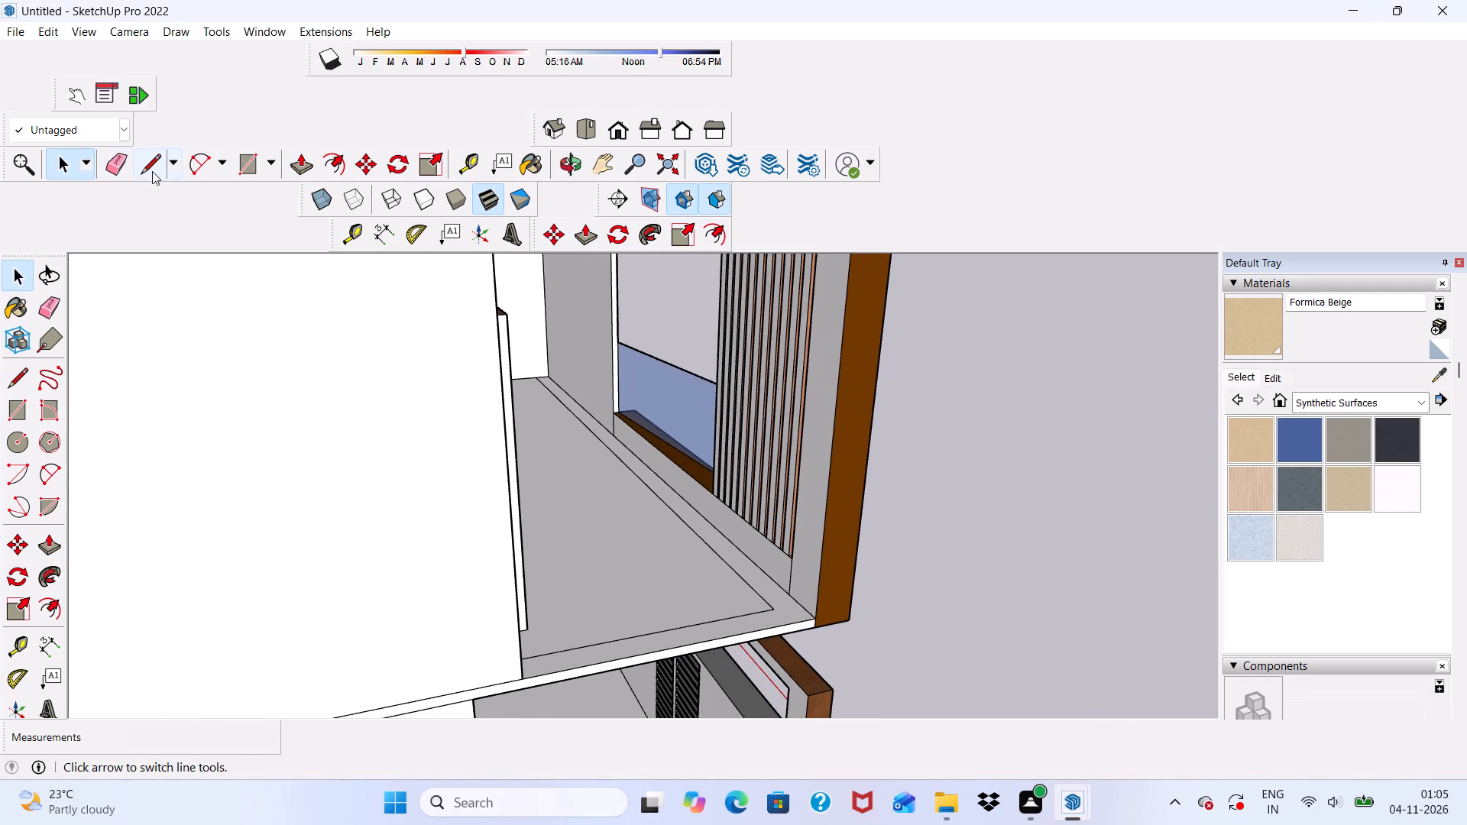
{"action": "scroll", "coordinate": [764, 631], "scroll_direction": "up", "scroll_amount": 2}
{"action": "left_click", "coordinate": [769, 608]}
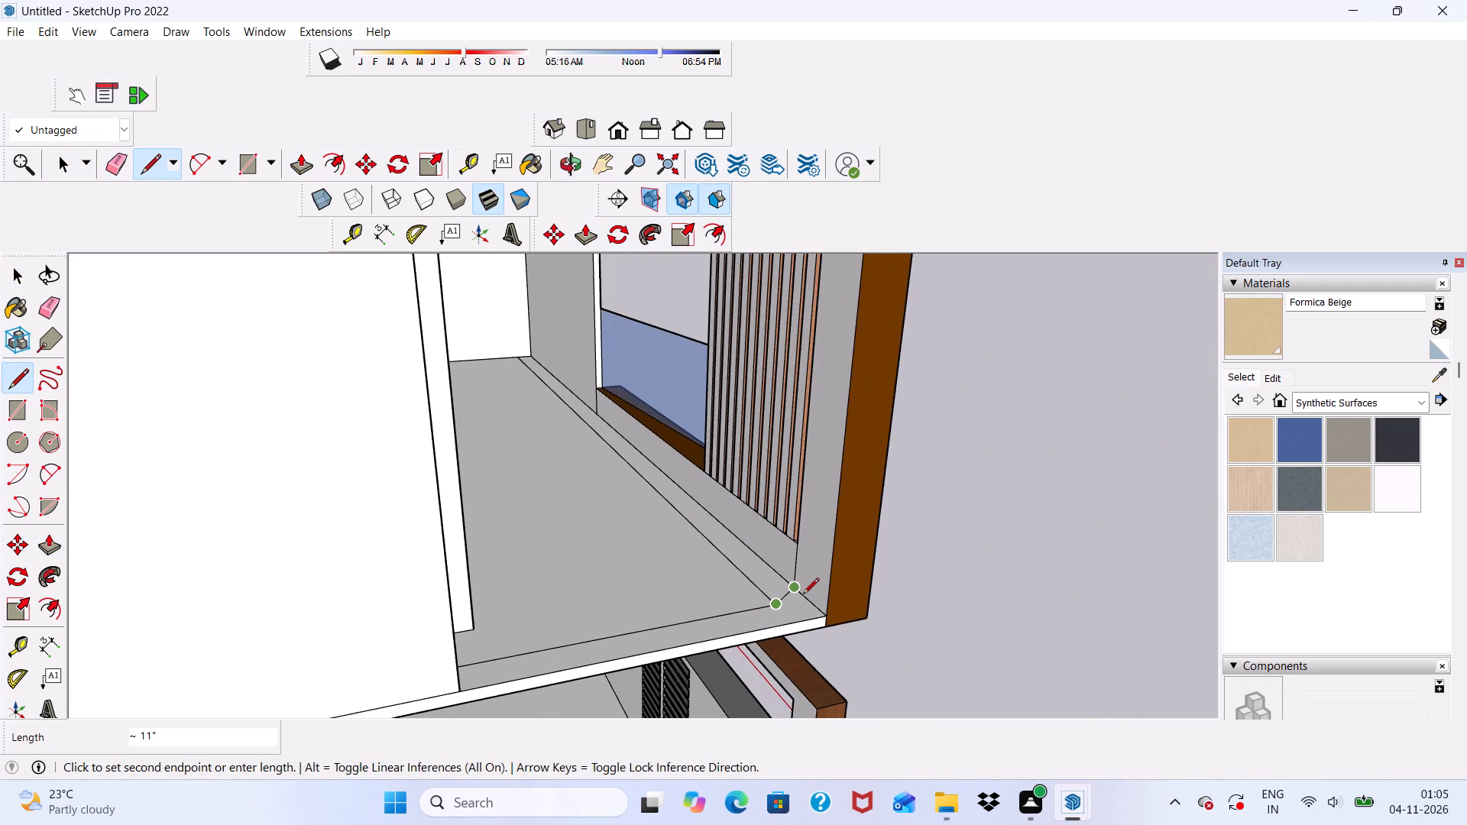
{"action": "scroll", "coordinate": [808, 598], "scroll_direction": "up", "scroll_amount": 5}
{"action": "left_click", "coordinate": [814, 601]}
Push/Pull the side strip of the lowest balcony's floor up 10' to form a side wall.
{"action": "key", "text": "space"}
{"action": "left_click", "coordinate": [786, 622]}
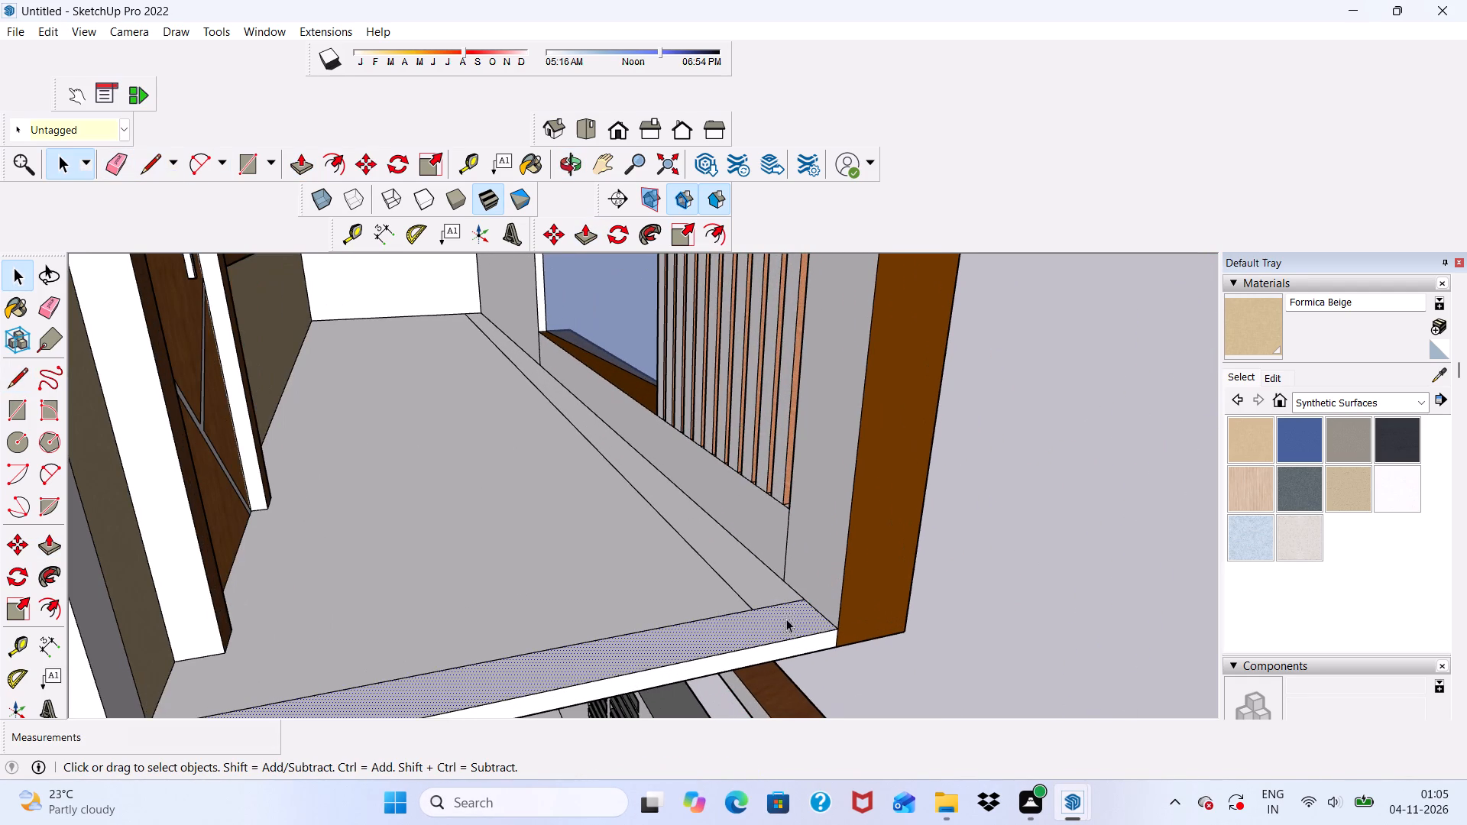
{"action": "left_click_drag", "start_coordinate": [285, 169], "coordinate": [293, 169]}
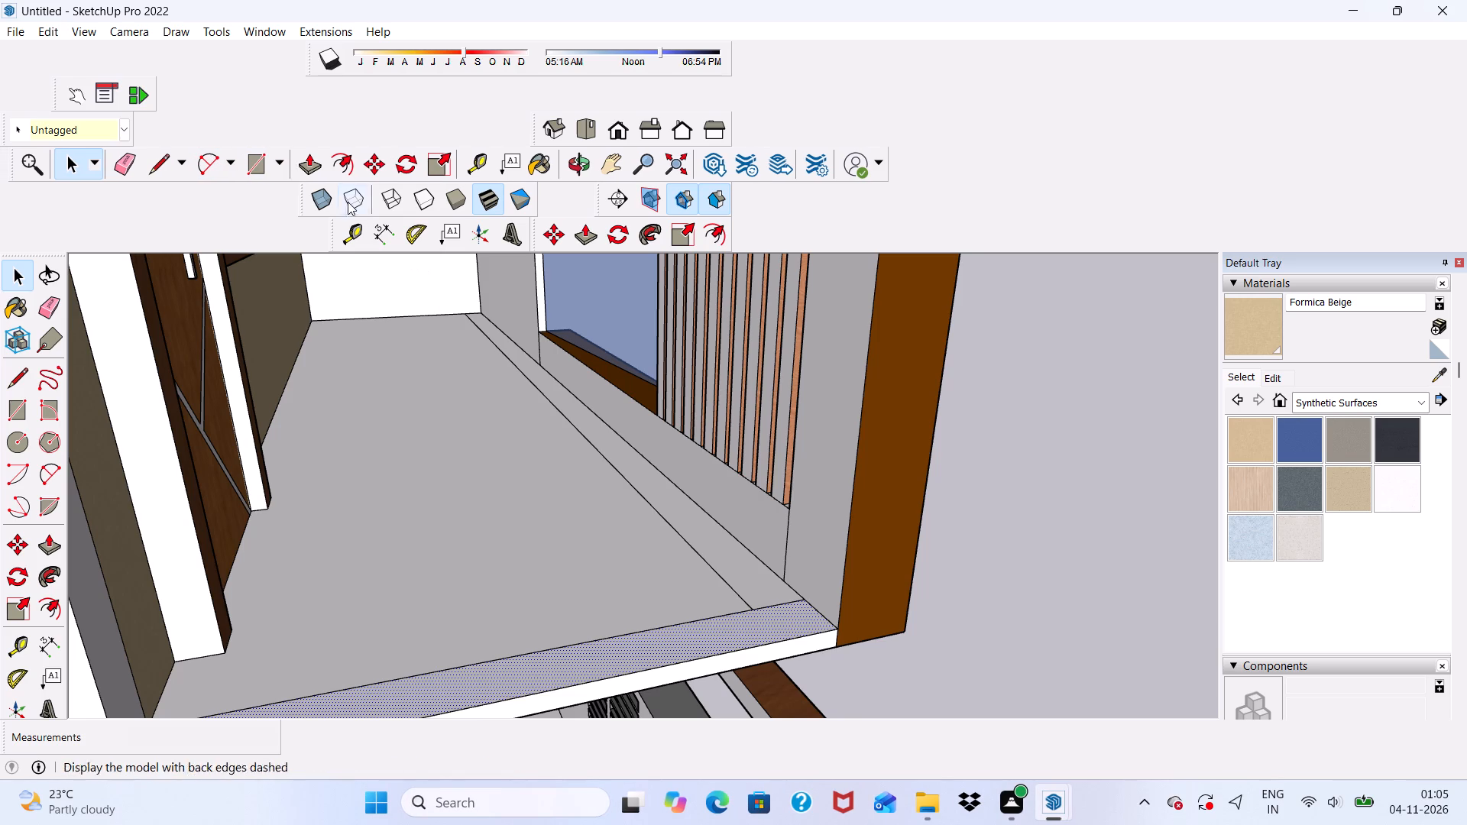
{"action": "left_click", "coordinate": [316, 170]}
{"action": "left_click", "coordinate": [627, 638]}
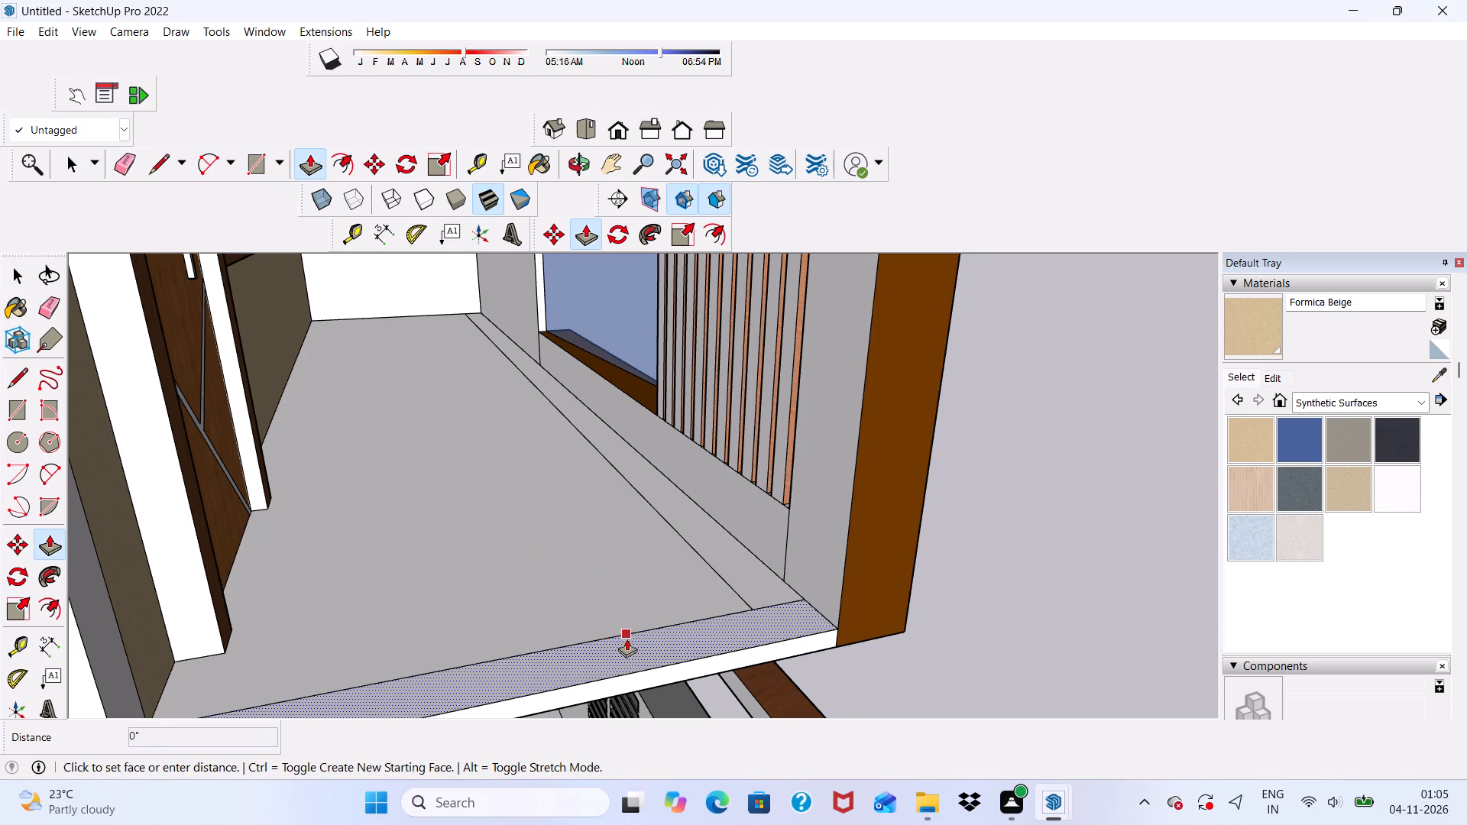
{"action": "scroll", "coordinate": [604, 510], "scroll_direction": "down", "scroll_amount": 4}
{"action": "scroll", "coordinate": [655, 585], "scroll_direction": "down", "scroll_amount": 14}
{"action": "scroll", "coordinate": [556, 418], "scroll_direction": "up", "scroll_amount": 3}
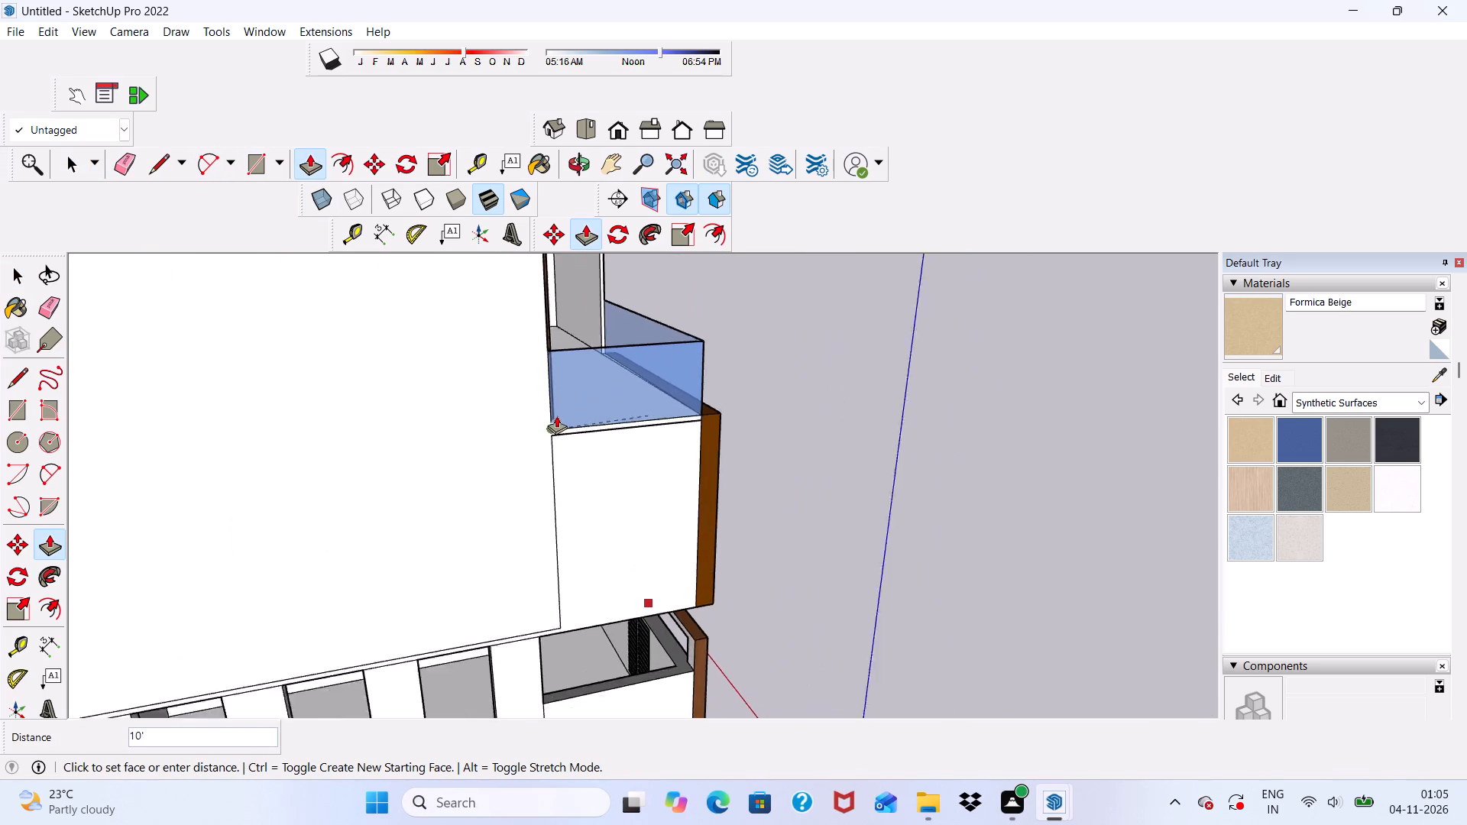
{"action": "scroll", "coordinate": [556, 416], "scroll_direction": "up", "scroll_amount": 2}
{"action": "left_click", "coordinate": [554, 411]}
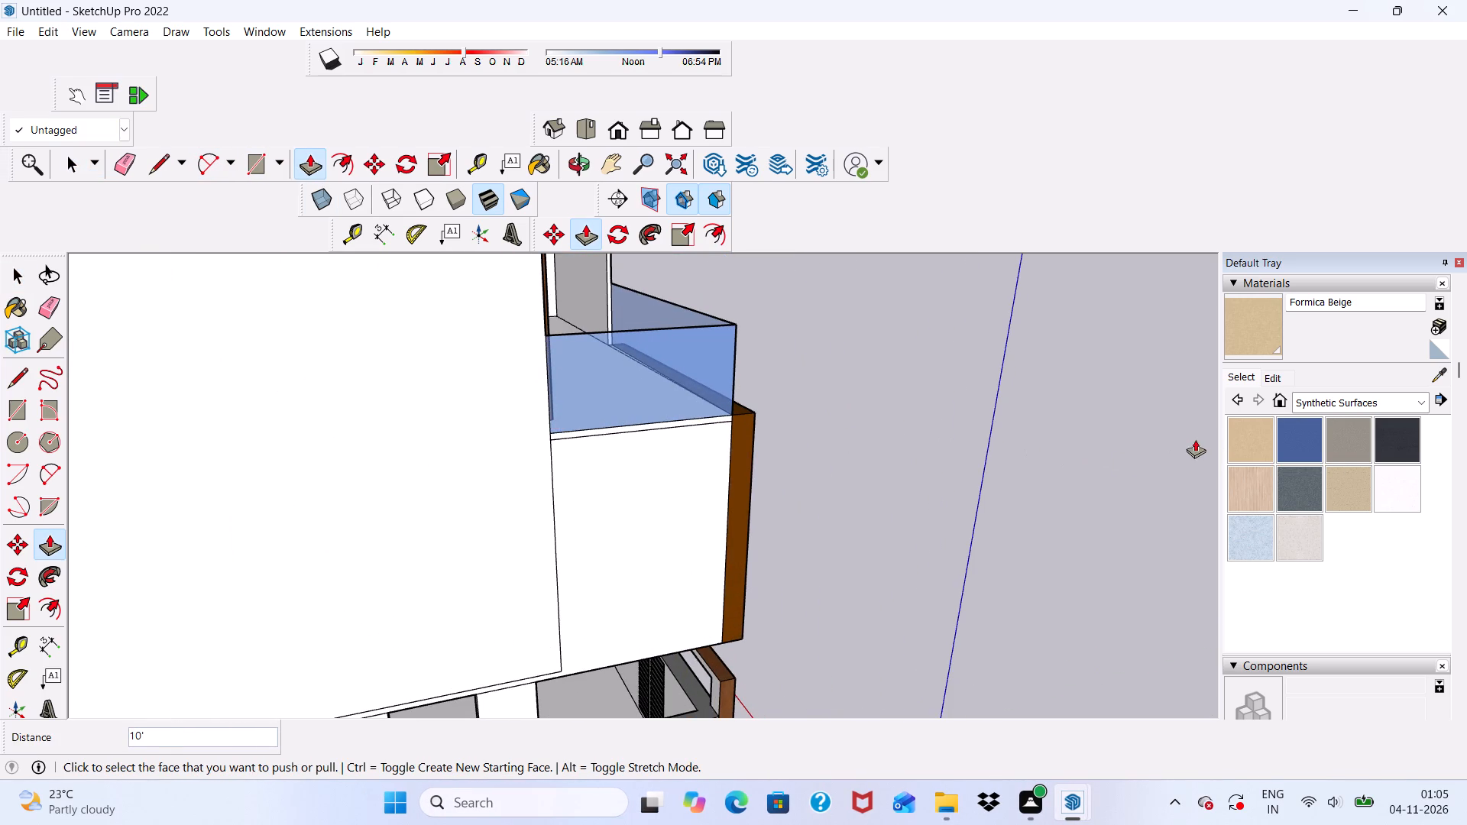
Paint the outer face of the lowest balcony's new side wall with Formica Beige.
{"action": "left_click", "coordinate": [1248, 438]}
{"action": "left_click", "coordinate": [642, 511]}
{"action": "middle_click_drag", "start_coordinate": [671, 529], "coordinate": [631, 535]}
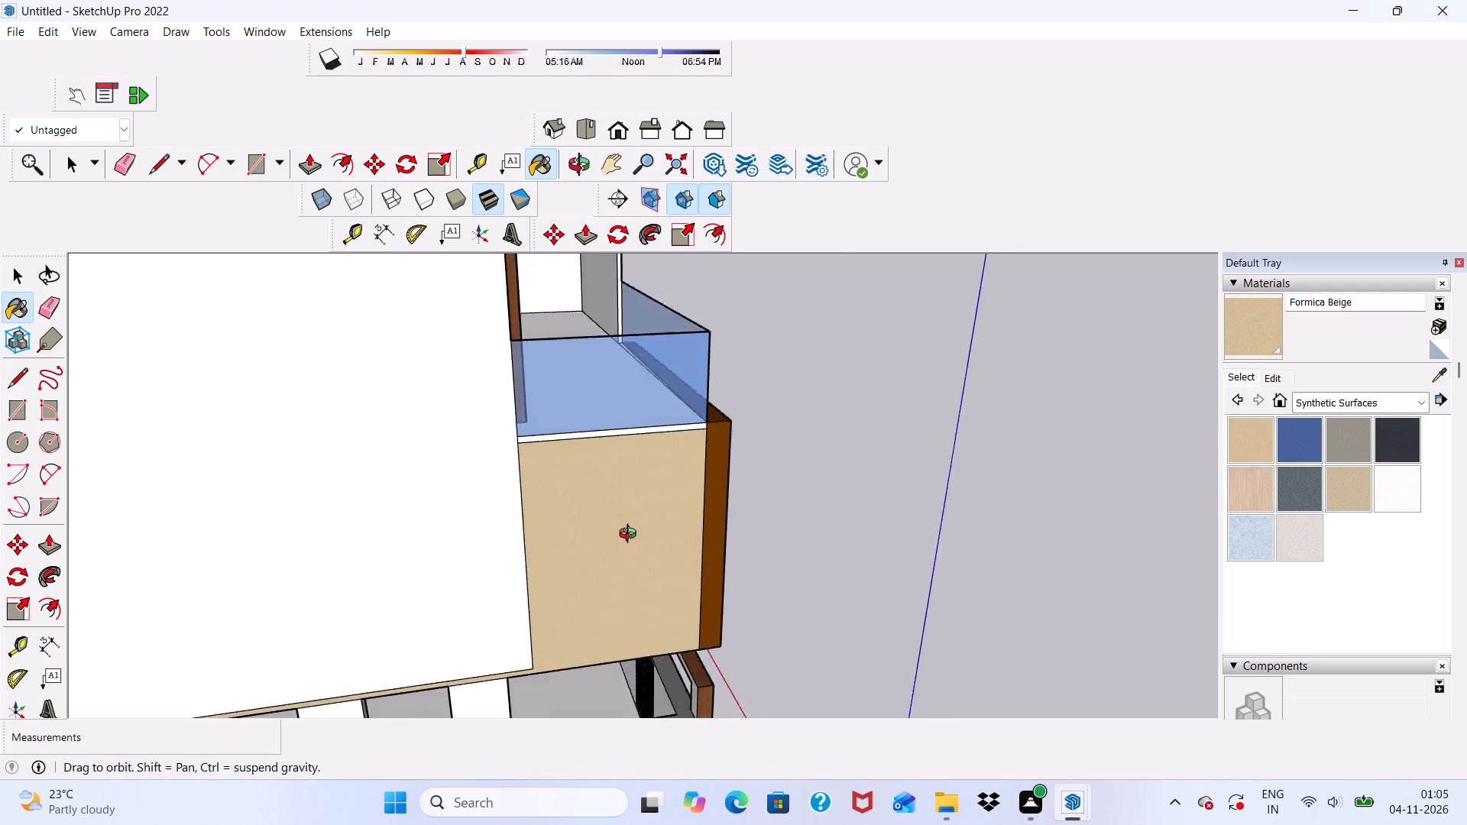
Examine the facade from below, from above and from the front for surfaces still without material.
{"action": "middle_click_drag", "start_coordinate": [631, 535], "coordinate": [309, 487]}
{"action": "middle_click_drag", "start_coordinate": [550, 493], "coordinate": [273, 274]}
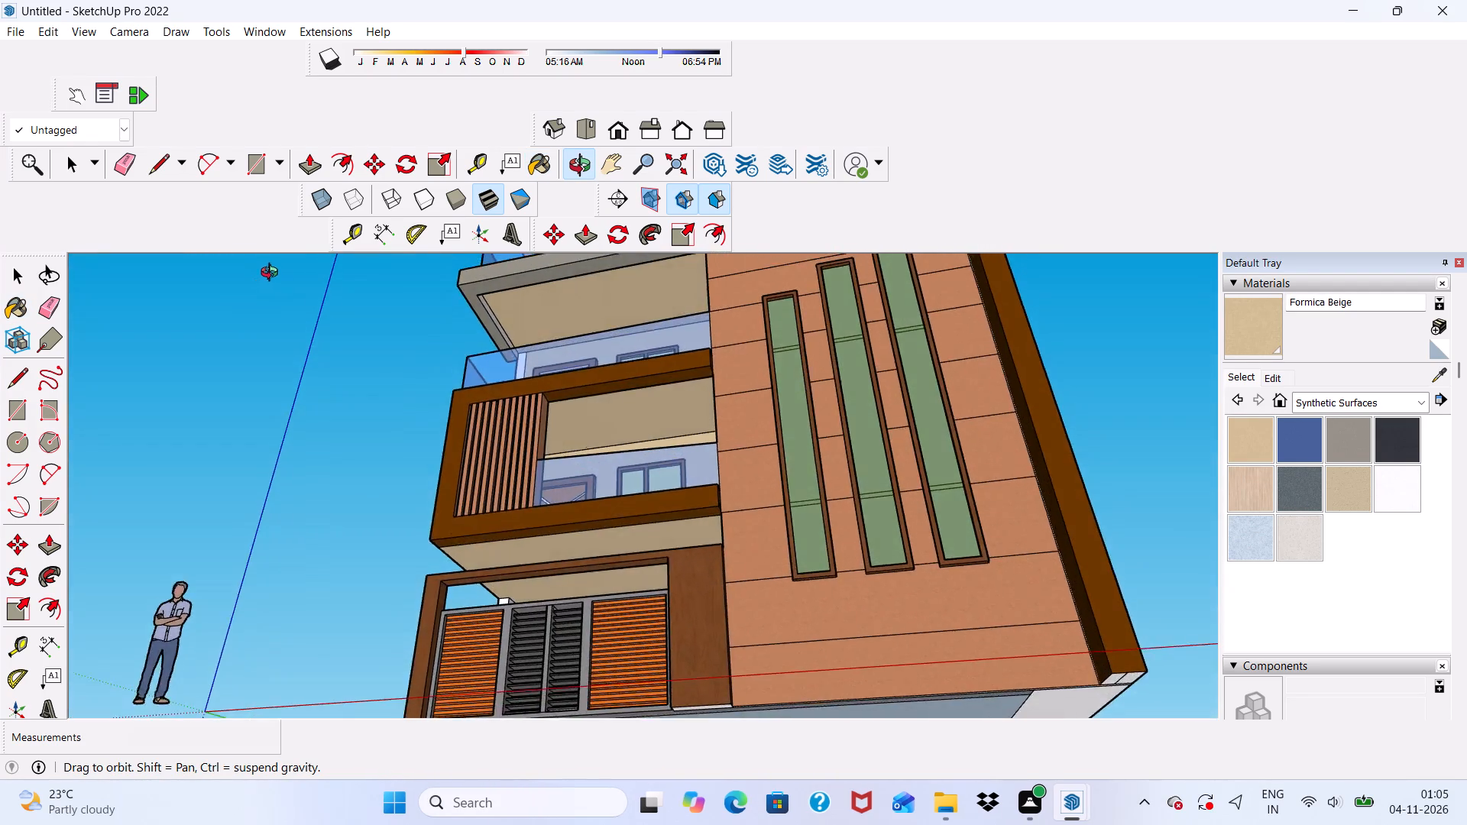
{"action": "middle_click_drag", "start_coordinate": [273, 274], "coordinate": [460, 557]}
{"action": "scroll", "coordinate": [552, 517], "scroll_direction": "down", "scroll_amount": 8}
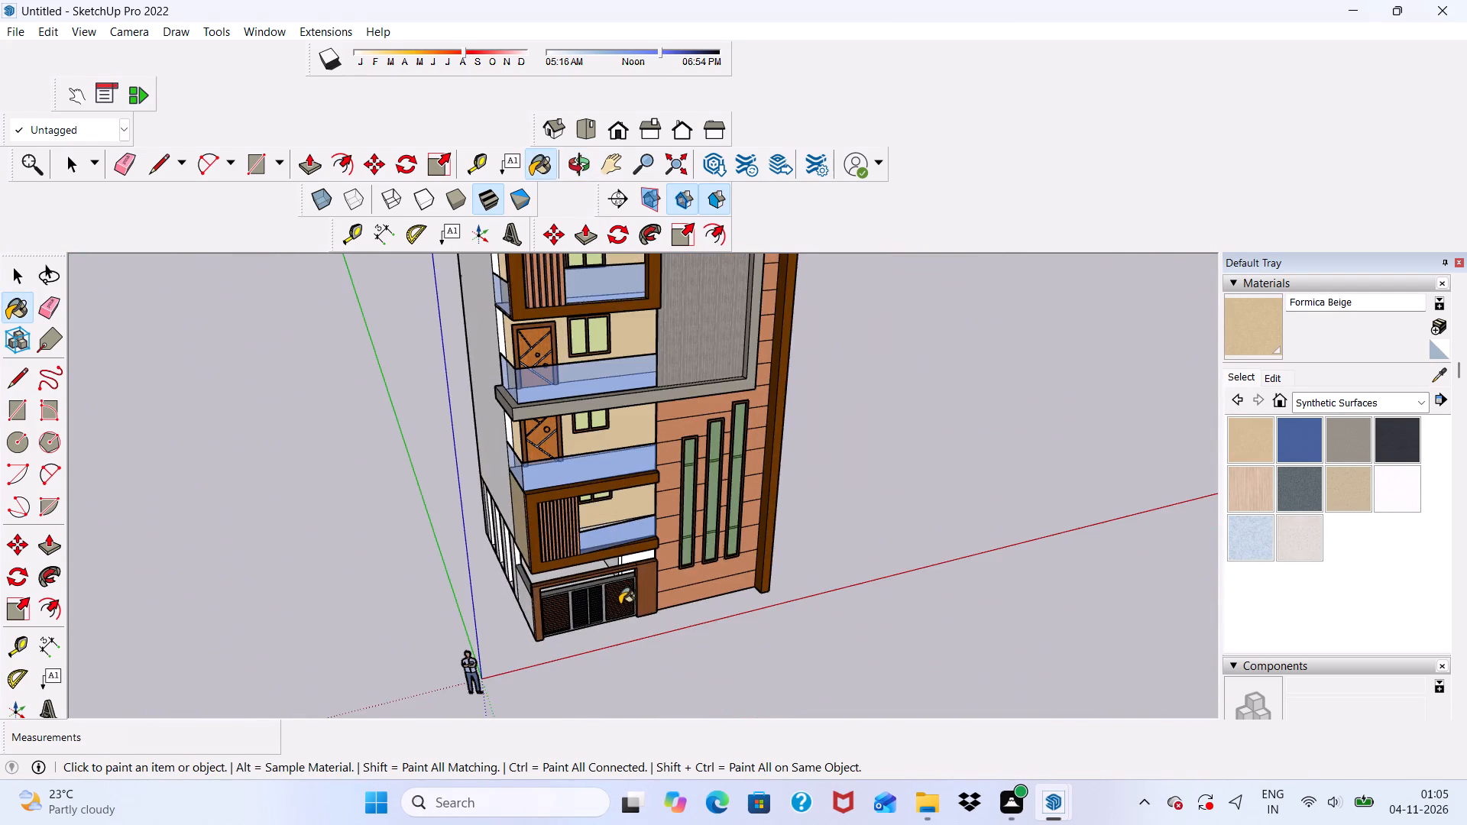
{"action": "middle_click_drag", "start_coordinate": [620, 605], "coordinate": [531, 523]}
{"action": "scroll", "coordinate": [649, 396], "scroll_direction": "up", "scroll_amount": 3}
{"action": "scroll", "coordinate": [645, 456], "scroll_direction": "down", "scroll_amount": 11}
{"action": "scroll", "coordinate": [636, 440], "scroll_direction": "up", "scroll_amount": 6}
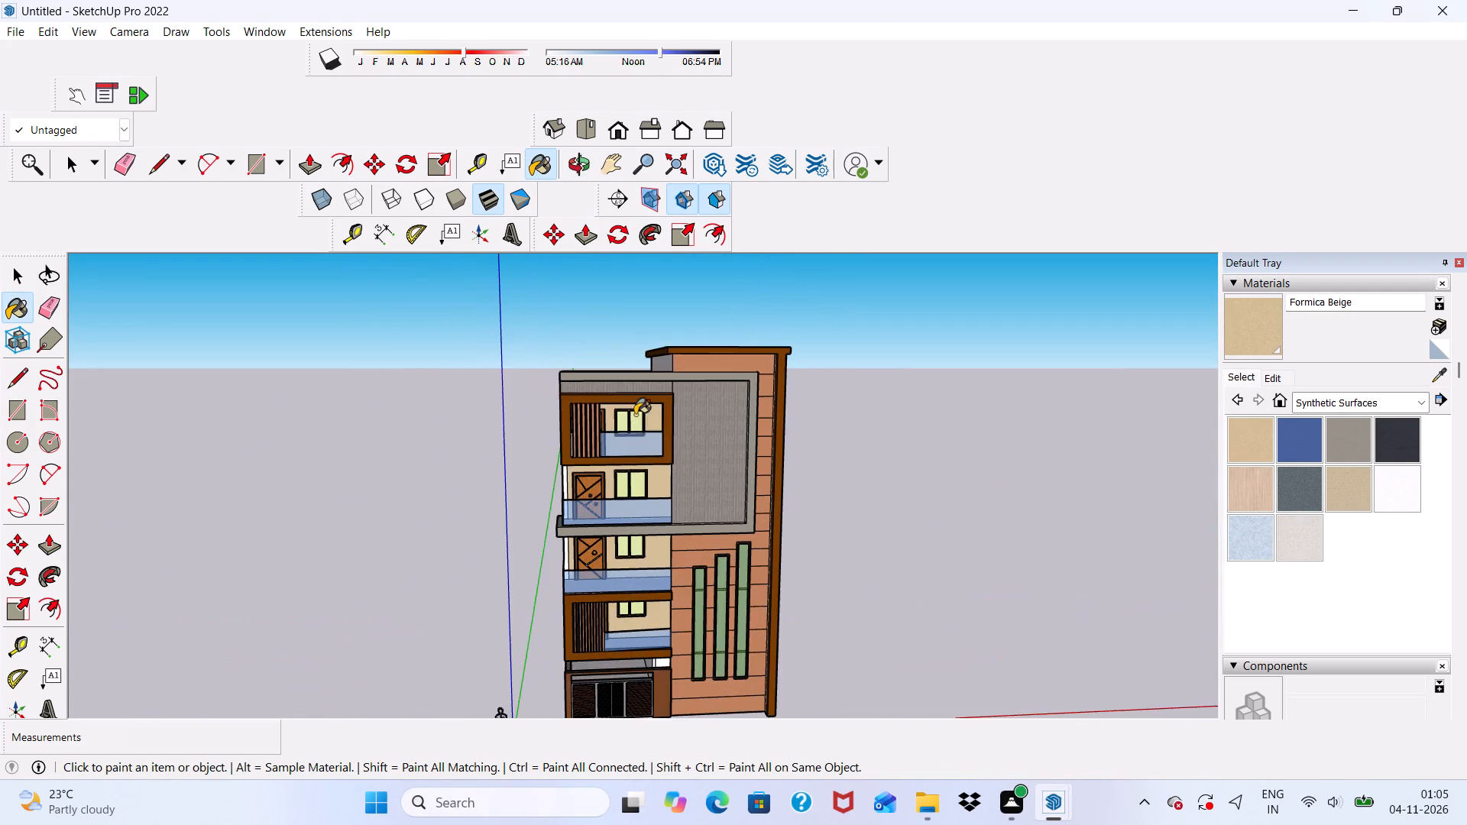
{"action": "scroll", "coordinate": [669, 526], "scroll_direction": "down", "scroll_amount": 1}
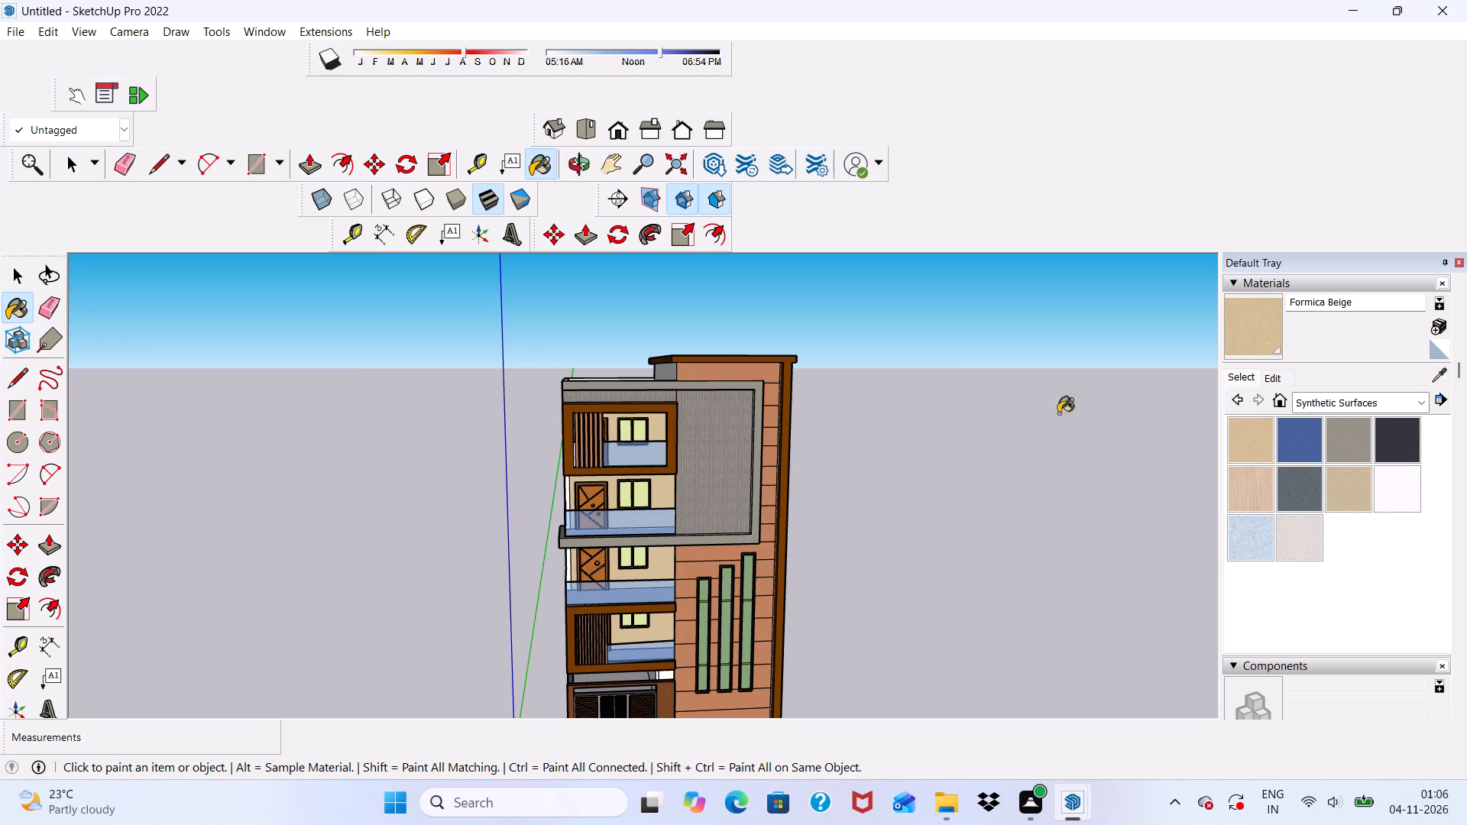
Paint the floors of the top wood-framed balcony and the grey-framed balcony below it with Roofing Slate Tan from the Tile materials.
{"action": "left_click", "coordinate": [1424, 397]}
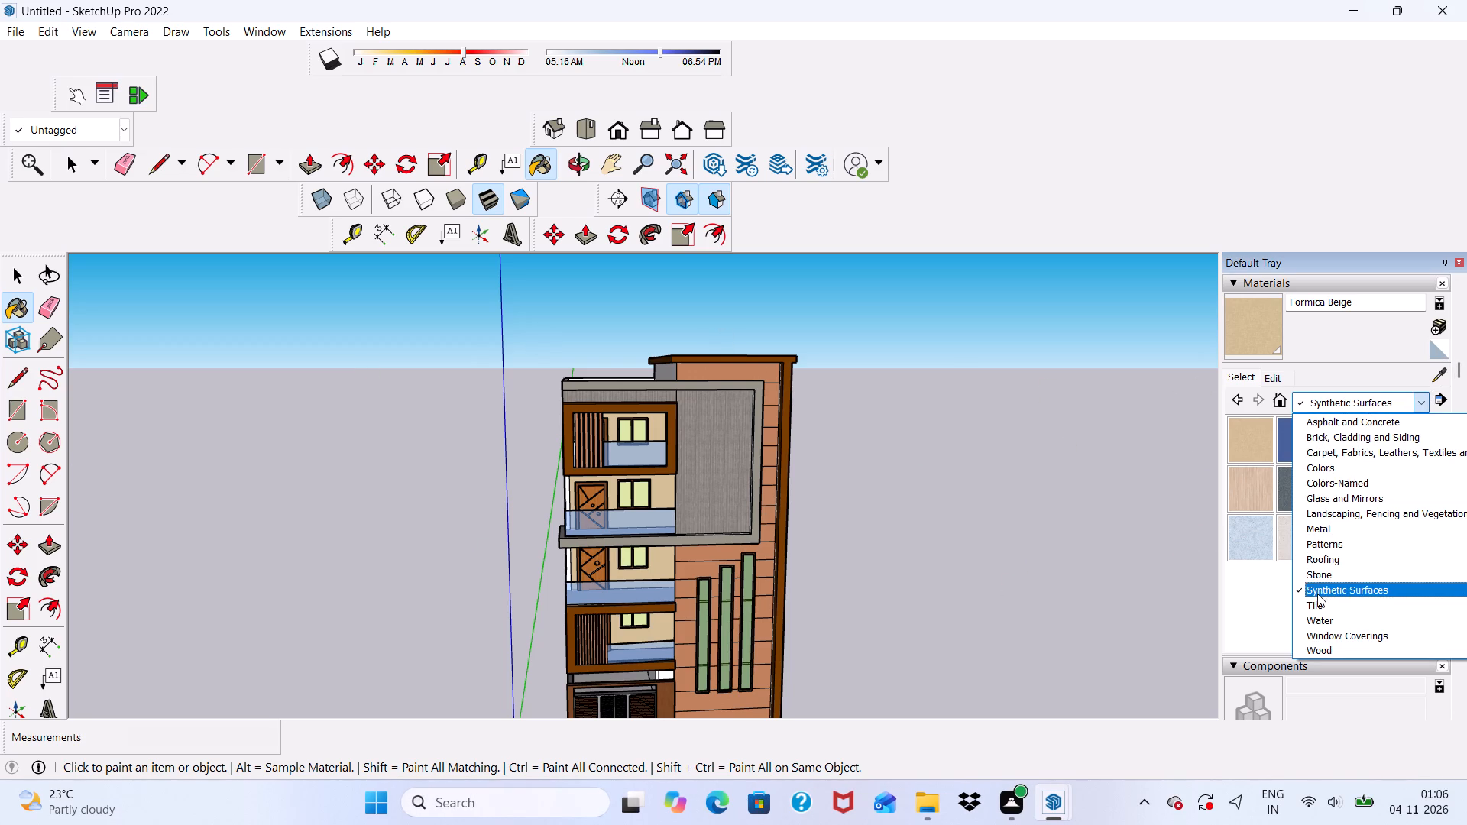
{"action": "left_click", "coordinate": [1316, 600]}
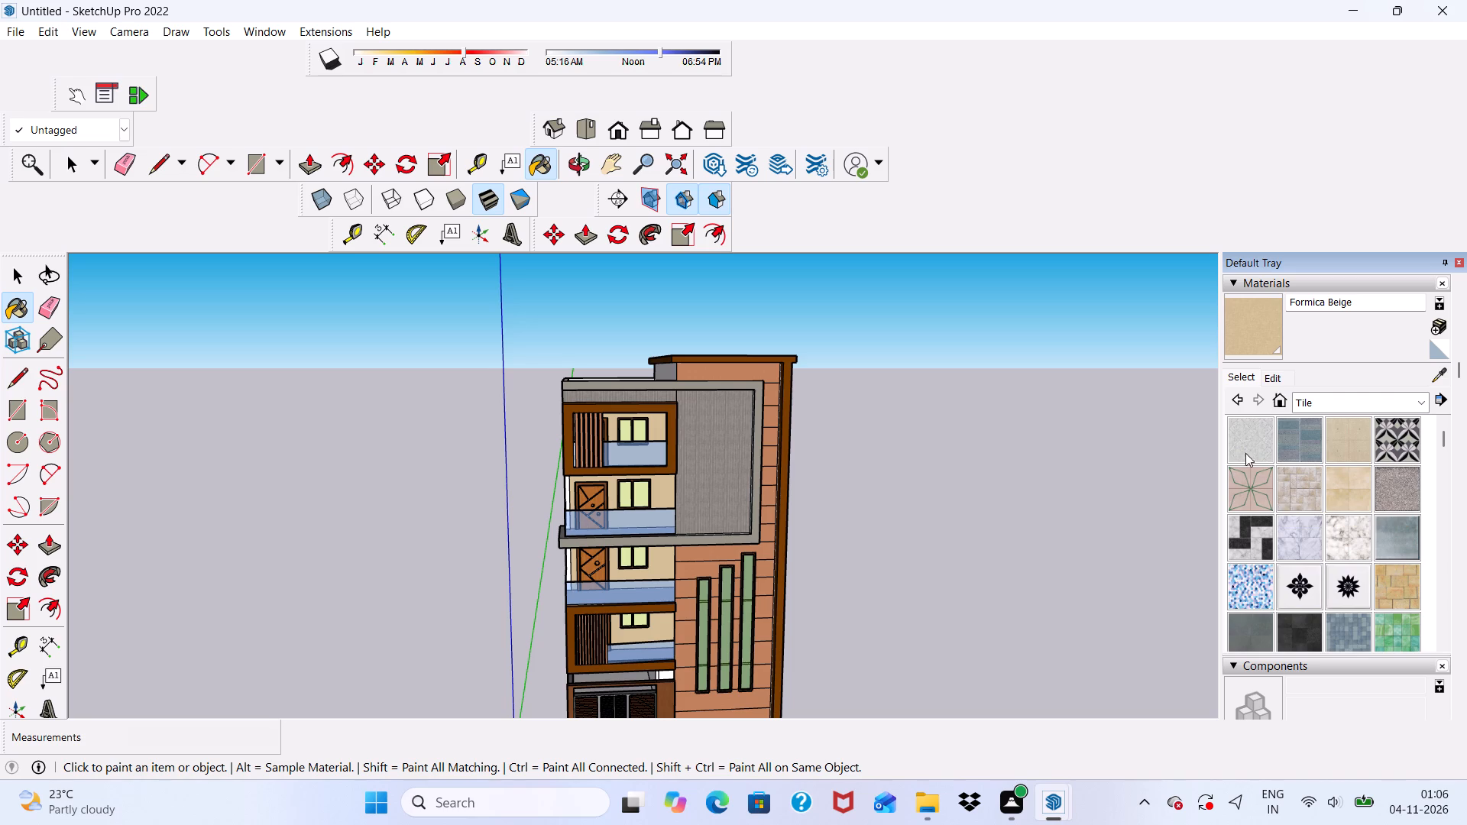
{"action": "left_click", "coordinate": [1401, 581]}
{"action": "scroll", "coordinate": [871, 435], "scroll_direction": "up", "scroll_amount": 5}
{"action": "middle_click_drag", "start_coordinate": [645, 496], "coordinate": [650, 639]}
{"action": "scroll", "coordinate": [539, 533], "scroll_direction": "up", "scroll_amount": 10}
{"action": "left_click", "coordinate": [547, 593]}
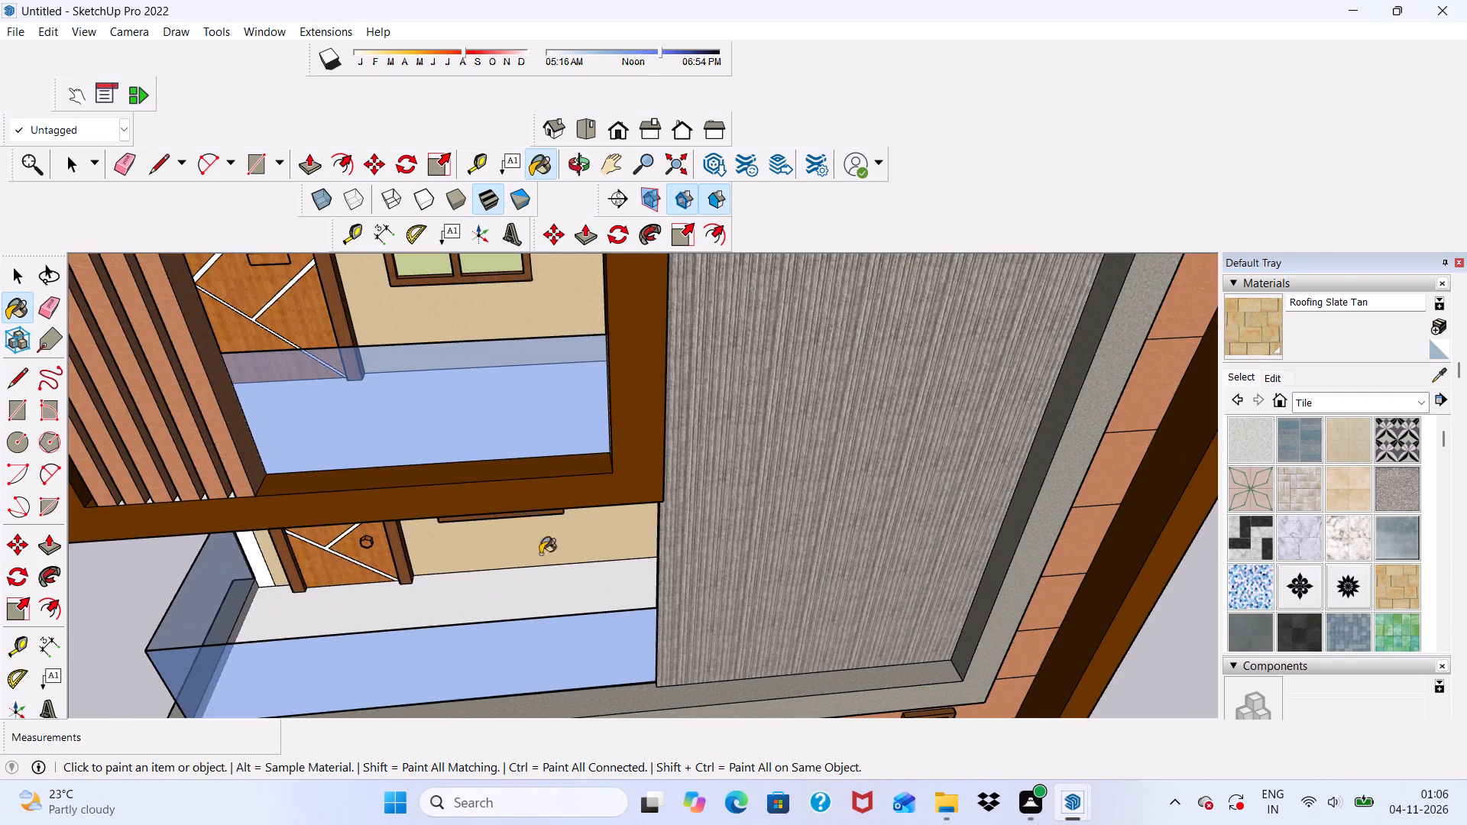
{"action": "scroll", "coordinate": [507, 411], "scroll_direction": "up", "scroll_amount": 3}
{"action": "scroll", "coordinate": [500, 319], "scroll_direction": "down", "scroll_amount": 2}
{"action": "middle_click_drag", "start_coordinate": [509, 324], "coordinate": [520, 380]}
{"action": "left_click", "coordinate": [516, 377]}
Paint the floors of the two lower balconies with the same Roofing Slate Tan tile.
{"action": "scroll", "coordinate": [517, 378], "scroll_direction": "down", "scroll_amount": 4}
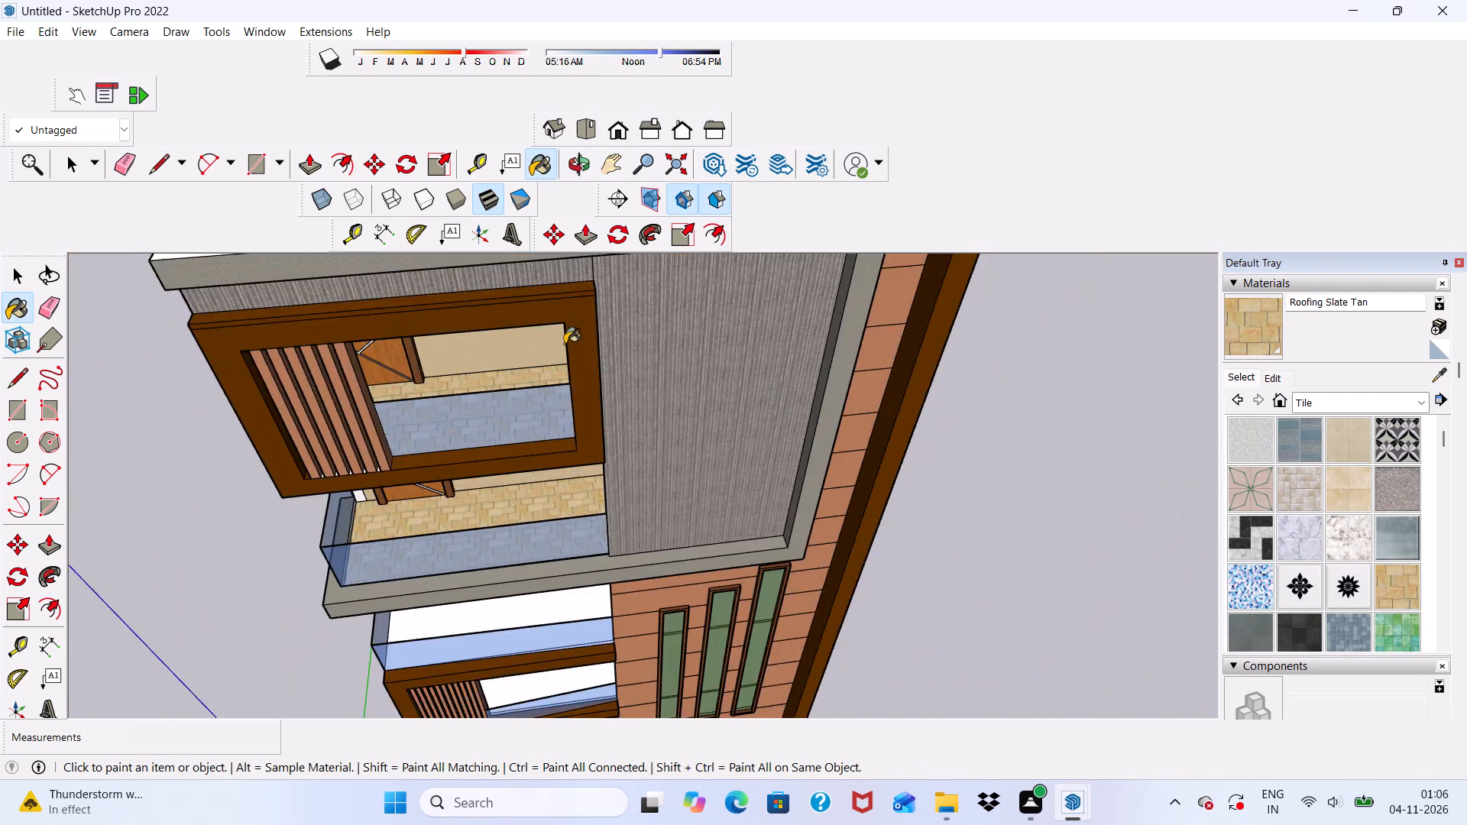
{"action": "scroll", "coordinate": [565, 344], "scroll_direction": "down", "scroll_amount": 7}
{"action": "scroll", "coordinate": [522, 571], "scroll_direction": "up", "scroll_amount": 6}
{"action": "left_click", "coordinate": [519, 514]}
{"action": "left_click", "coordinate": [565, 615]}
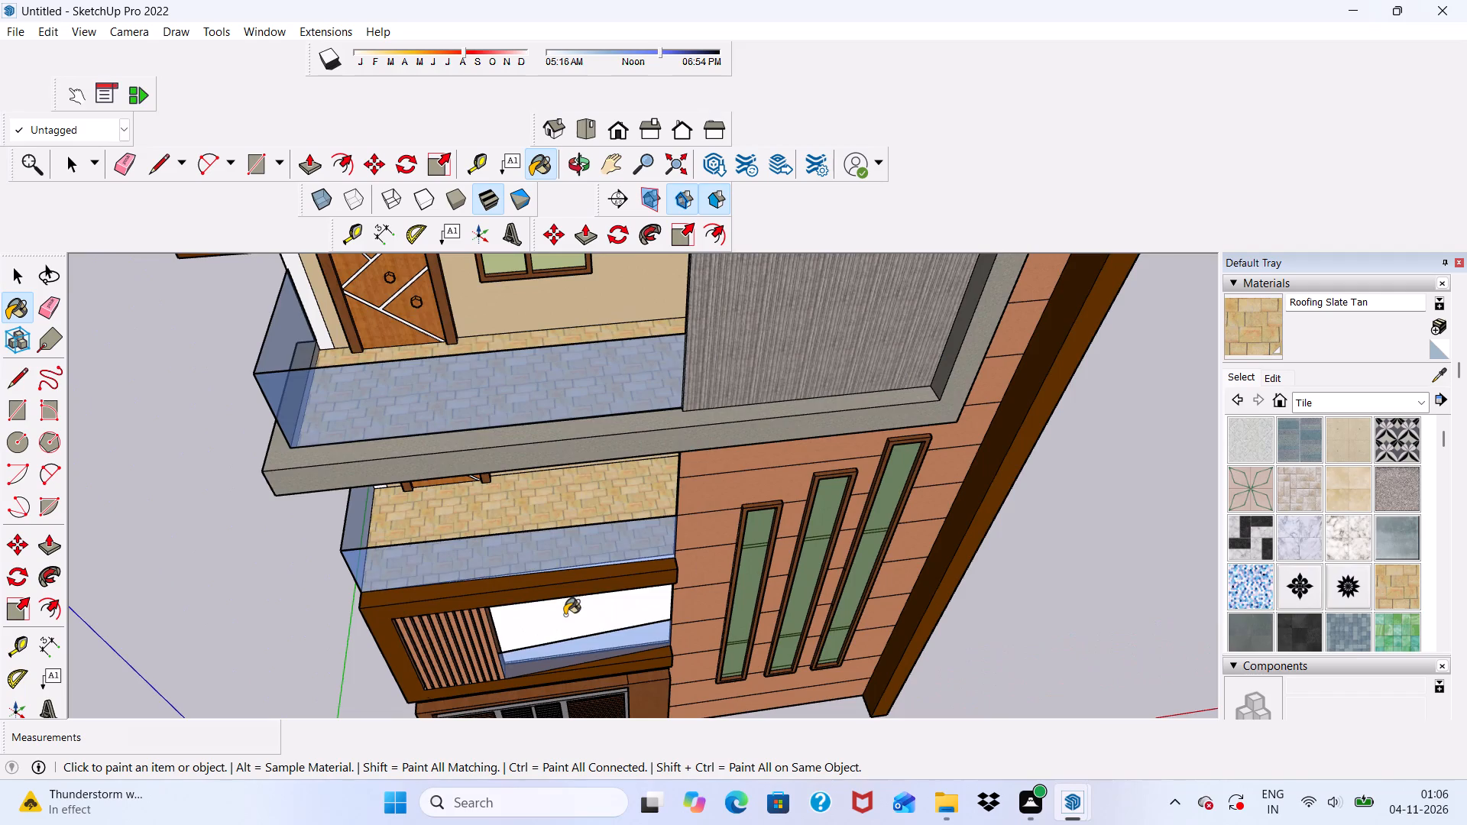
Paint the ground-level floor behind the entrance gate with the Metal Panel tile material.
{"action": "scroll", "coordinate": [565, 606], "scroll_direction": "down", "scroll_amount": 3}
{"action": "middle_click_drag", "start_coordinate": [604, 416], "coordinate": [640, 267]}
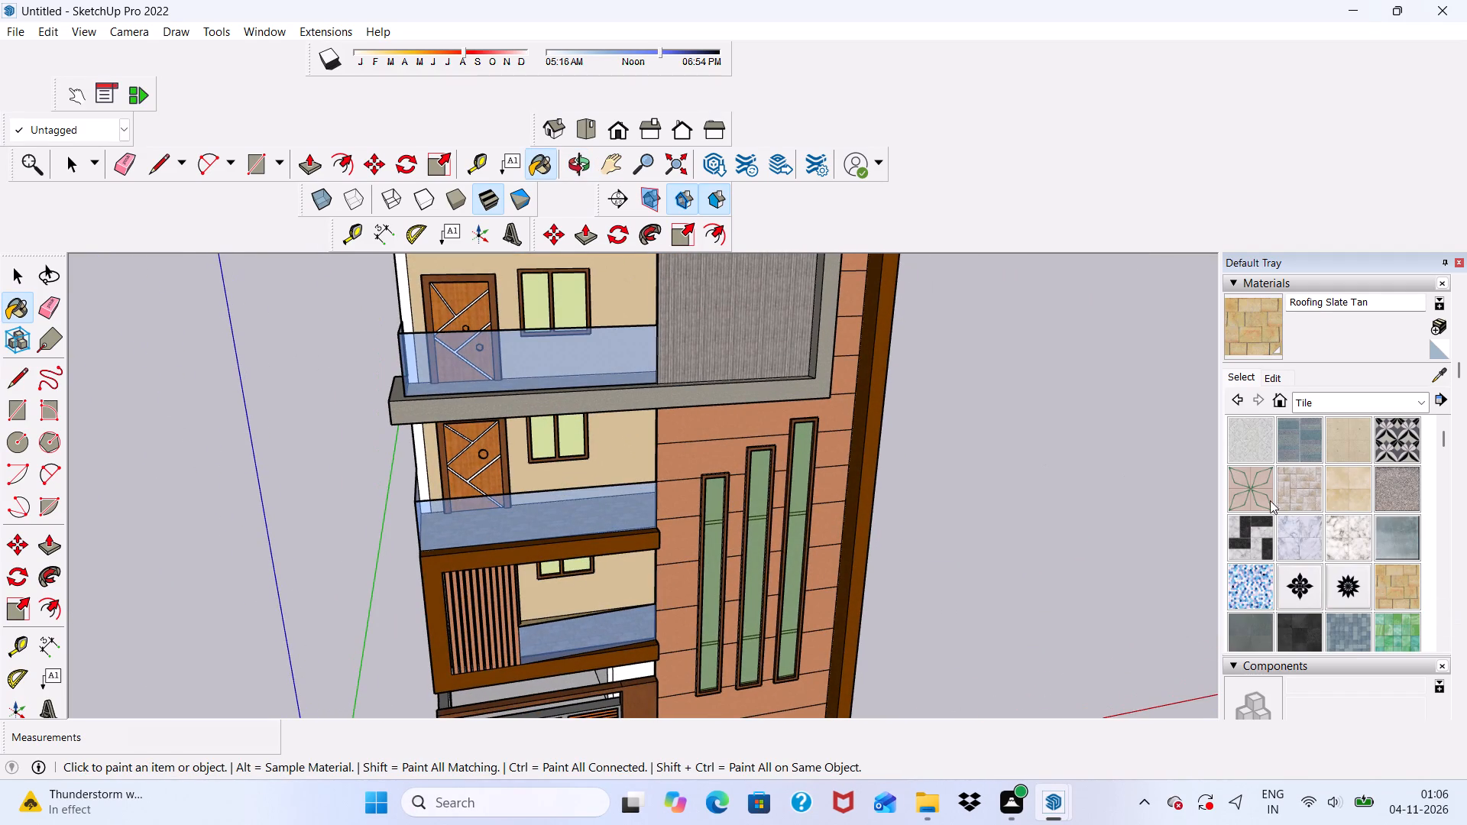
{"action": "left_click", "coordinate": [1395, 529]}
{"action": "scroll", "coordinate": [610, 677], "scroll_direction": "up", "scroll_amount": 5}
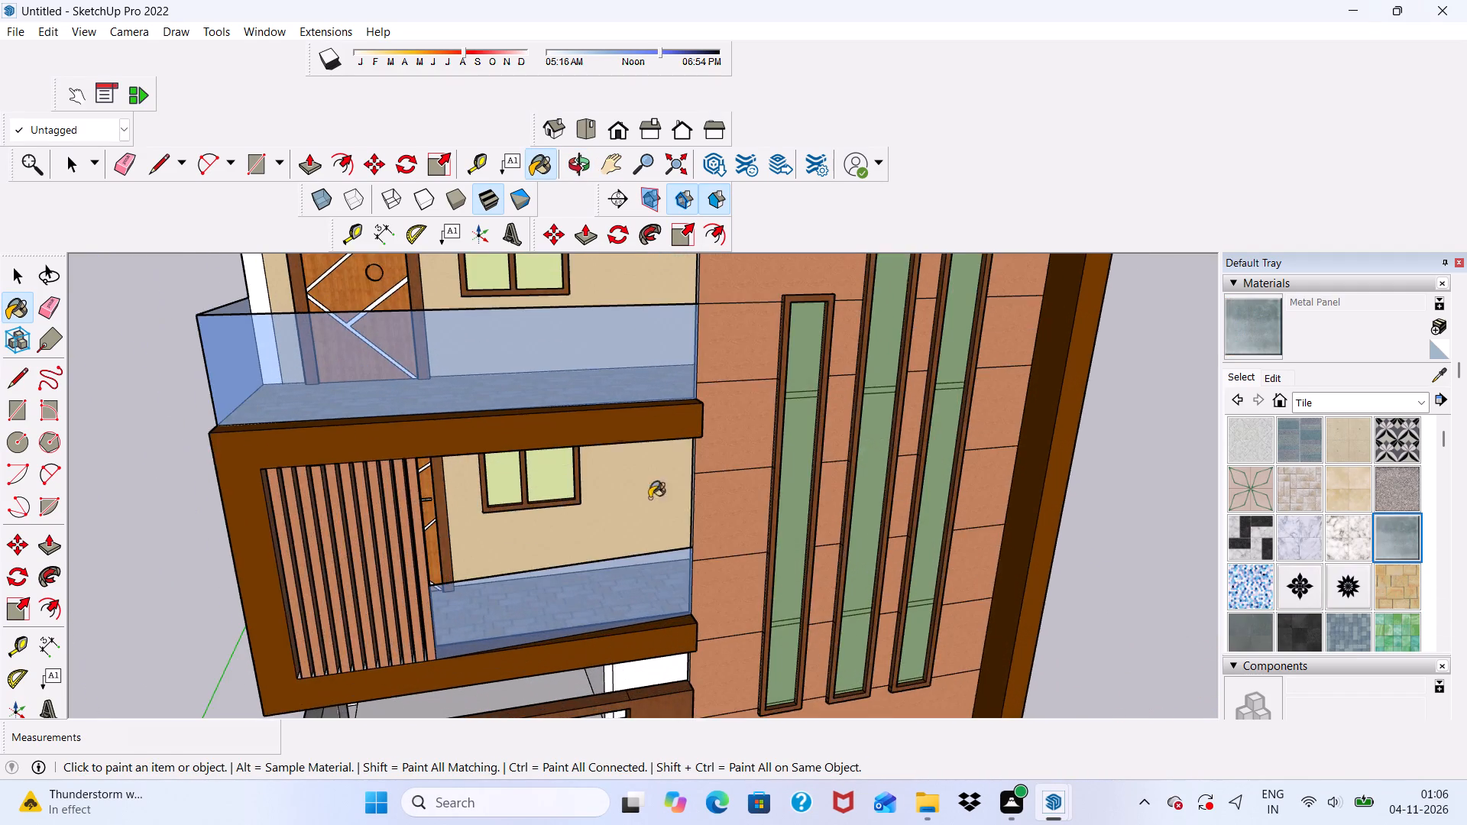
{"action": "scroll", "coordinate": [560, 322], "scroll_direction": "down", "scroll_amount": 4}
{"action": "scroll", "coordinate": [546, 665], "scroll_direction": "up", "scroll_amount": 10}
{"action": "left_click", "coordinate": [529, 537]}
{"action": "scroll", "coordinate": [529, 538], "scroll_direction": "down", "scroll_amount": 5}
{"action": "middle_click_drag", "start_coordinate": [589, 571], "coordinate": [597, 581]}
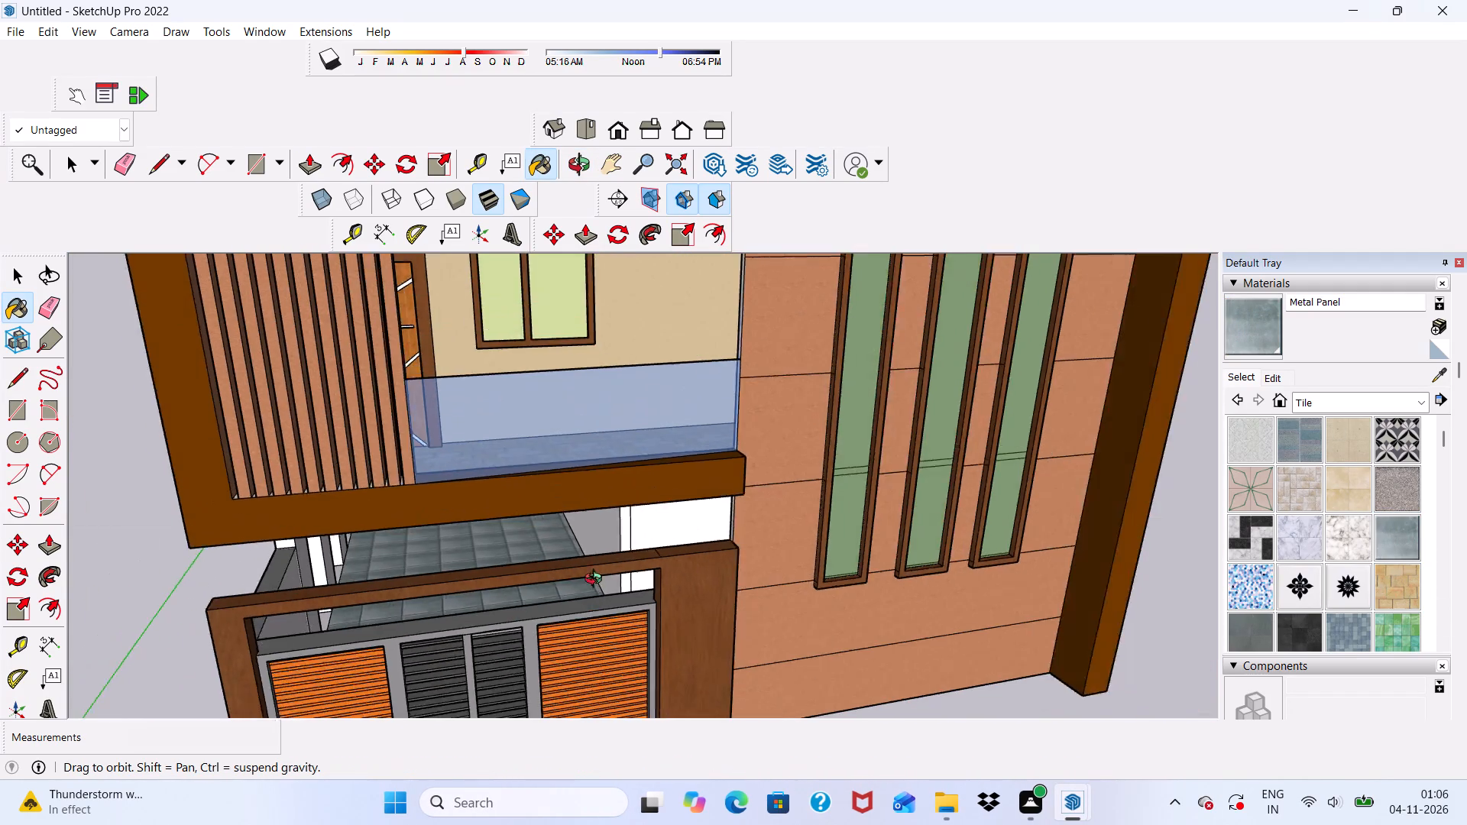
{"action": "middle_click_drag", "start_coordinate": [597, 581], "coordinate": [544, 522]}
Erase the horizontal lines near the top of the plain white side wall.
{"action": "key", "text": "space"}
{"action": "scroll", "coordinate": [603, 554], "scroll_direction": "down", "scroll_amount": 12}
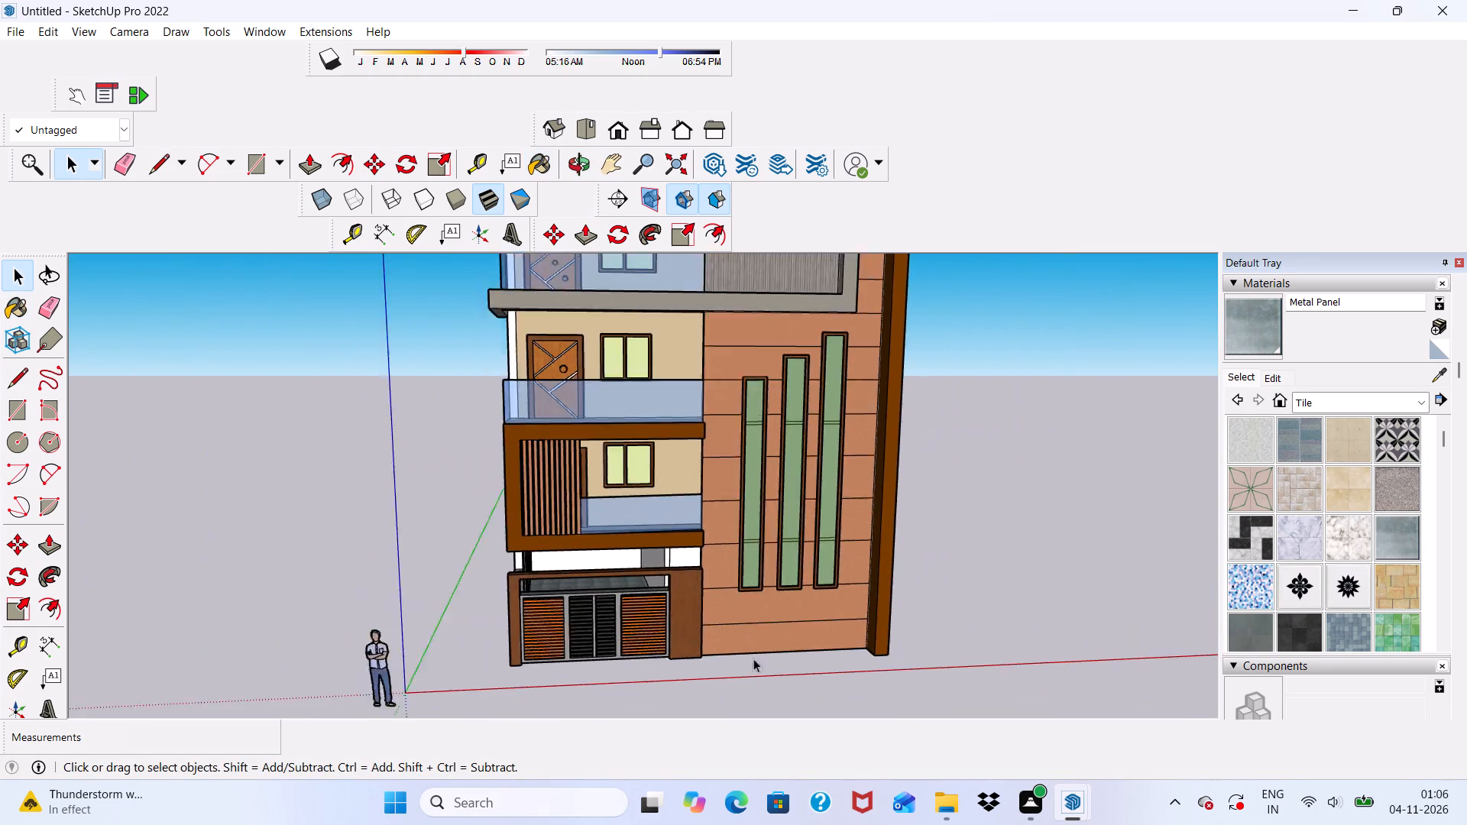
{"action": "scroll", "coordinate": [753, 658], "scroll_direction": "down", "scroll_amount": 7}
{"action": "middle_click_drag", "start_coordinate": [773, 686], "coordinate": [471, 626]}
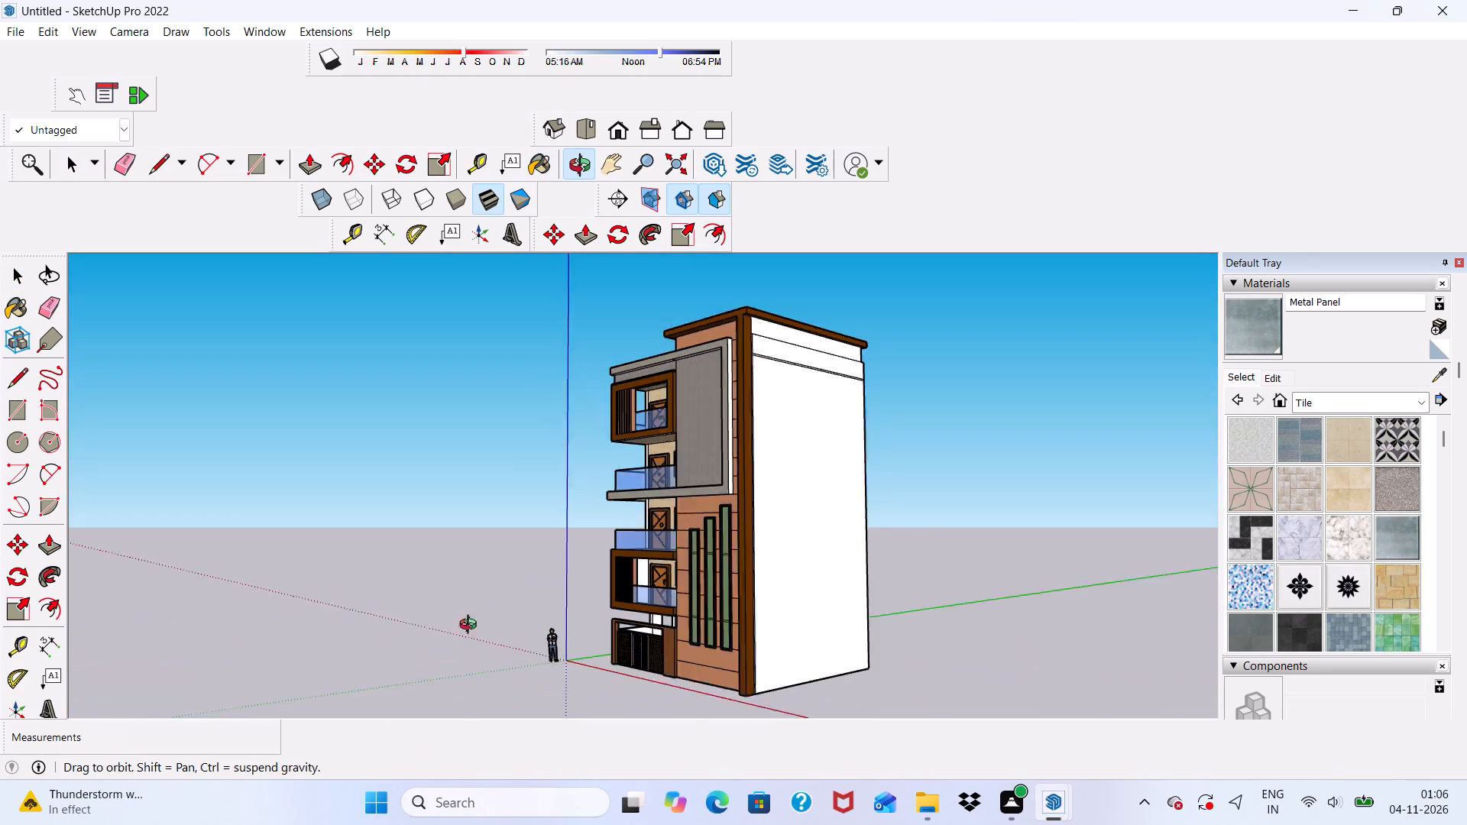
{"action": "middle_click_drag", "start_coordinate": [471, 626], "coordinate": [405, 639]}
{"action": "left_click", "coordinate": [120, 164]}
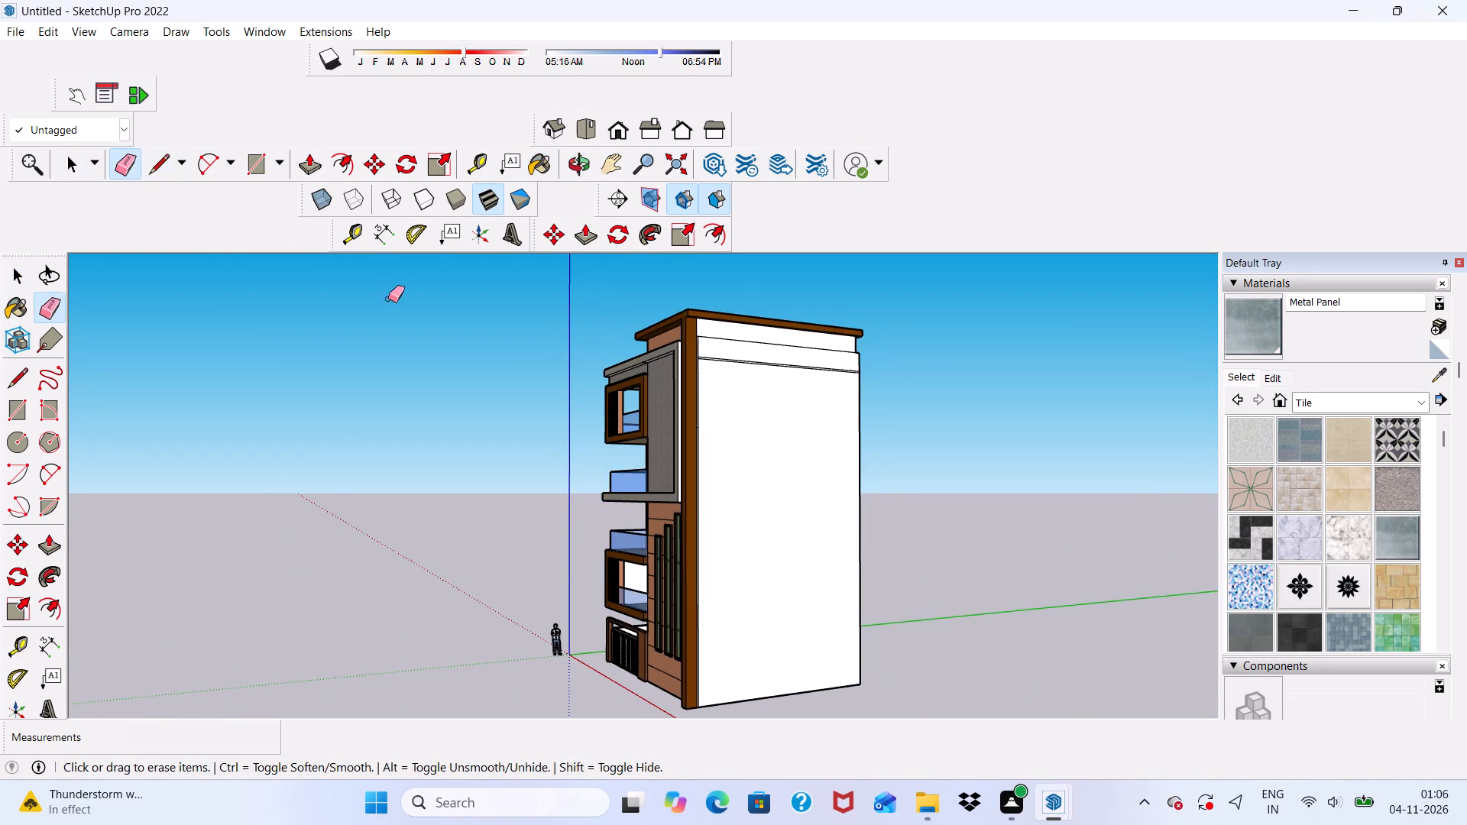
{"action": "scroll", "coordinate": [824, 353], "scroll_direction": "up", "scroll_amount": 4}
{"action": "left_click_drag", "start_coordinate": [733, 332], "coordinate": [719, 395]}
{"action": "scroll", "coordinate": [772, 417], "scroll_direction": "down", "scroll_amount": 2}
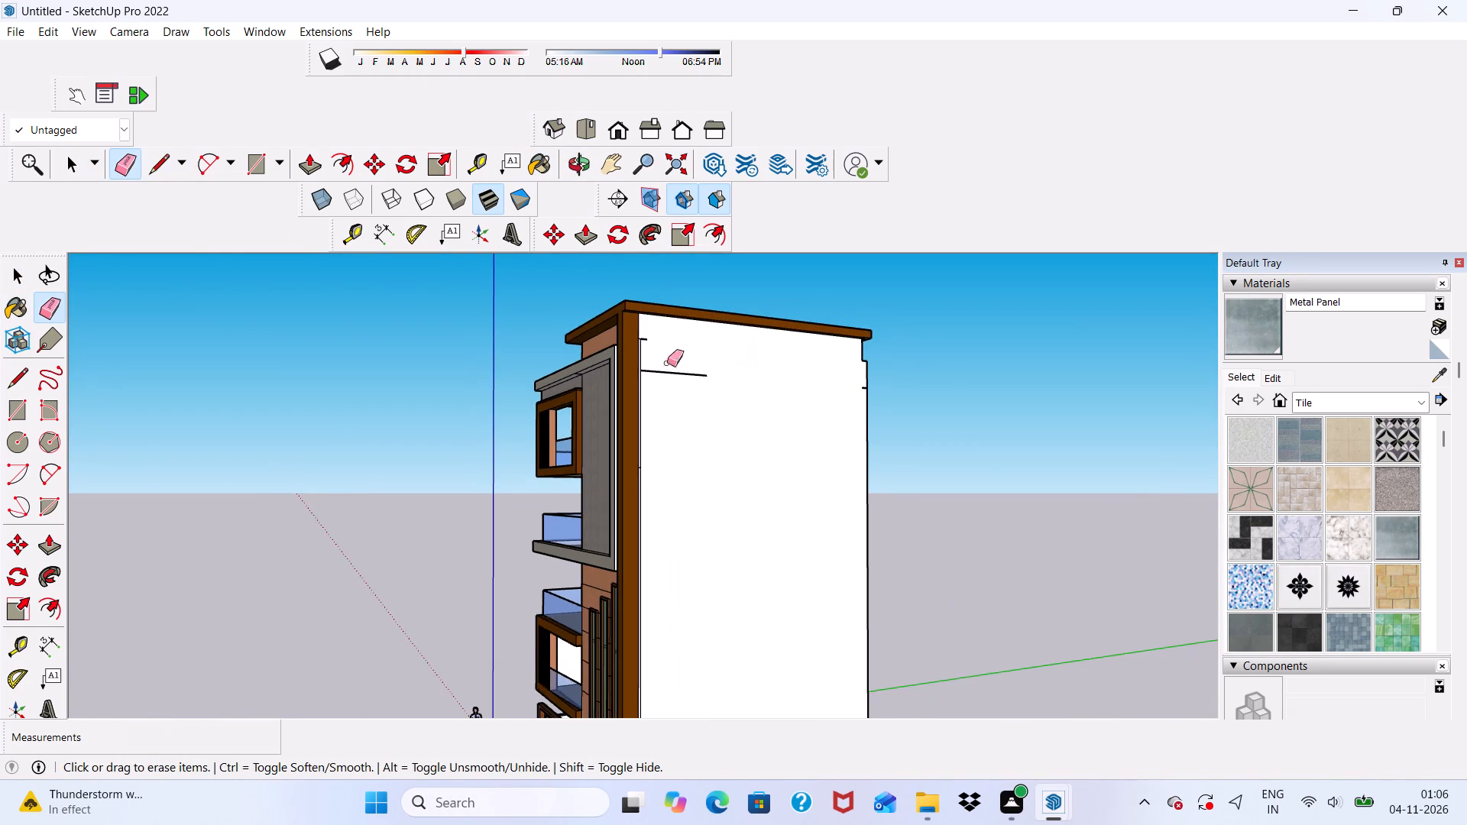
{"action": "scroll", "coordinate": [658, 348], "scroll_direction": "up", "scroll_amount": 4}
{"action": "left_click_drag", "start_coordinate": [656, 341], "coordinate": [700, 406]}
{"action": "scroll", "coordinate": [707, 389], "scroll_direction": "down", "scroll_amount": 3}
Erase the leftover edges near the rear corner of the side wall and the horizontal line across the upper rear wall.
{"action": "middle_click_drag", "start_coordinate": [692, 435], "coordinate": [845, 430]}
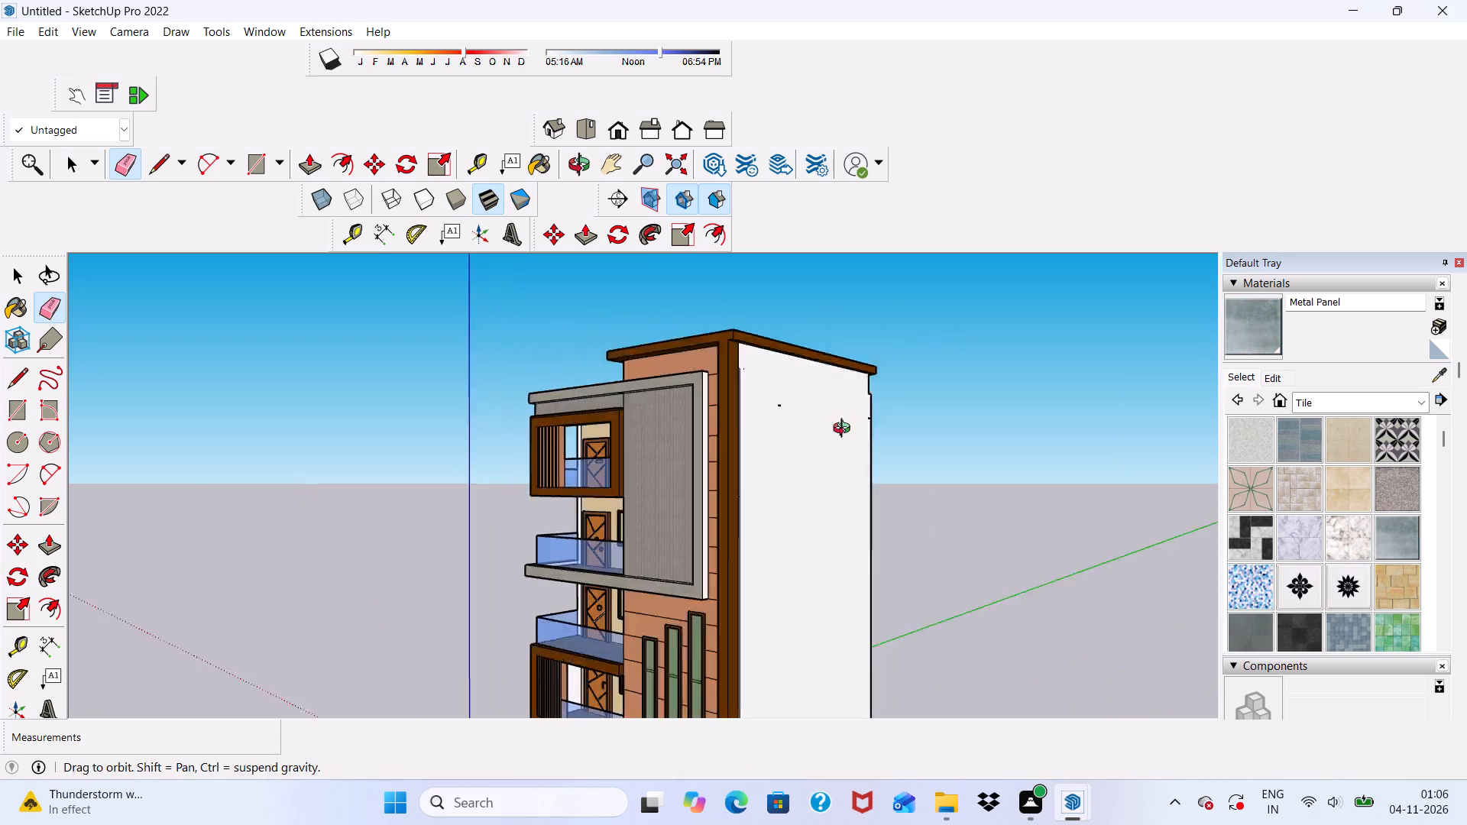
{"action": "middle_click_drag", "start_coordinate": [845, 430], "coordinate": [546, 499]}
{"action": "left_click_drag", "start_coordinate": [632, 435], "coordinate": [620, 440]}
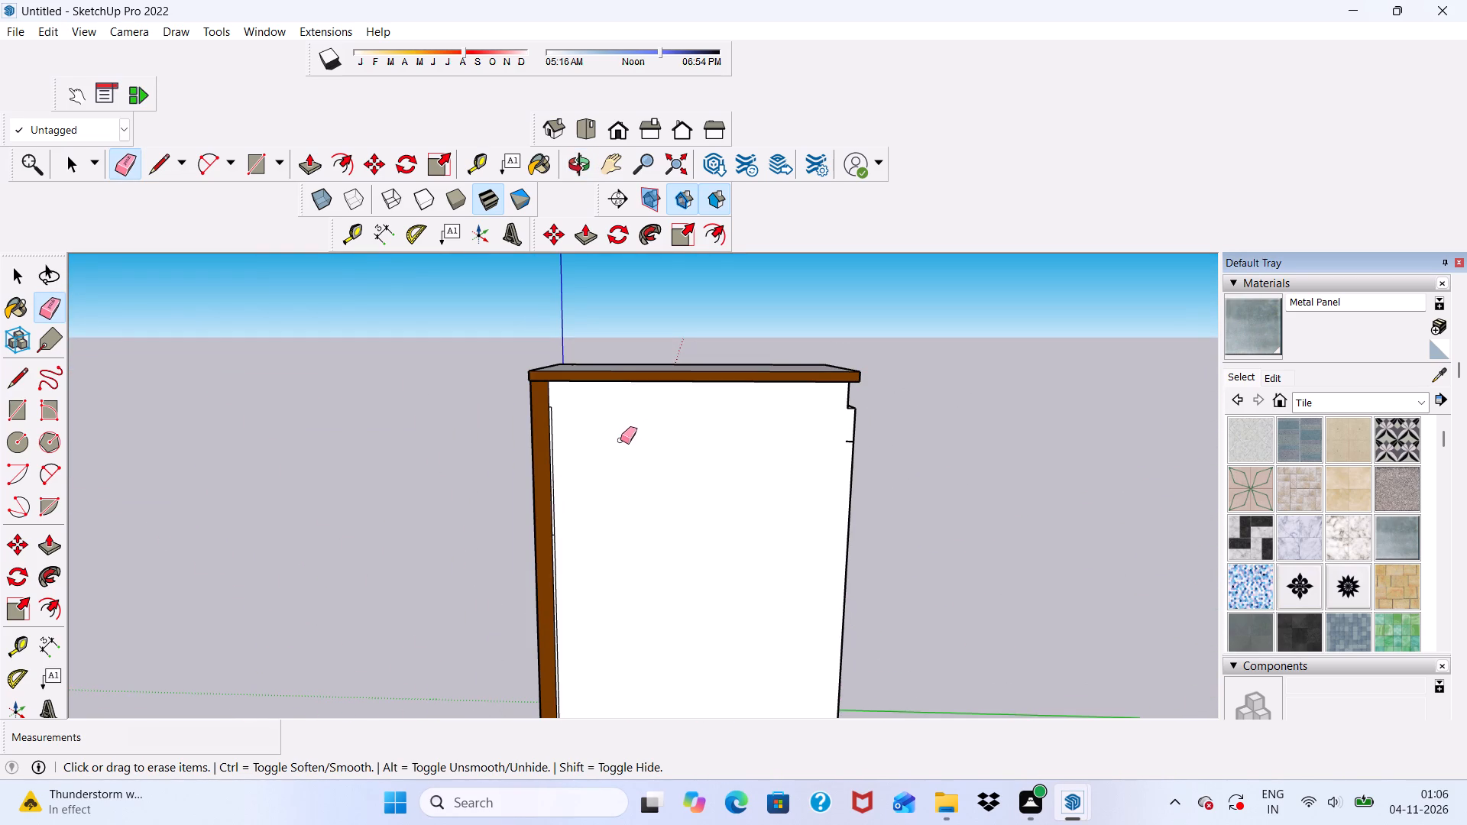
{"action": "left_click_drag", "start_coordinate": [620, 440], "coordinate": [605, 459]}
{"action": "left_click_drag", "start_coordinate": [643, 439], "coordinate": [636, 445]}
{"action": "left_click_drag", "start_coordinate": [626, 432], "coordinate": [623, 455]}
{"action": "left_click_drag", "start_coordinate": [626, 438], "coordinate": [651, 534]}
{"action": "scroll", "coordinate": [789, 522], "scroll_direction": "down", "scroll_amount": 1}
{"action": "middle_click_drag", "start_coordinate": [782, 522], "coordinate": [558, 522]}
{"action": "left_click_drag", "start_coordinate": [630, 441], "coordinate": [651, 497]}
{"action": "scroll", "coordinate": [599, 464], "scroll_direction": "up", "scroll_amount": 4}
{"action": "left_click_drag", "start_coordinate": [613, 451], "coordinate": [612, 464]}
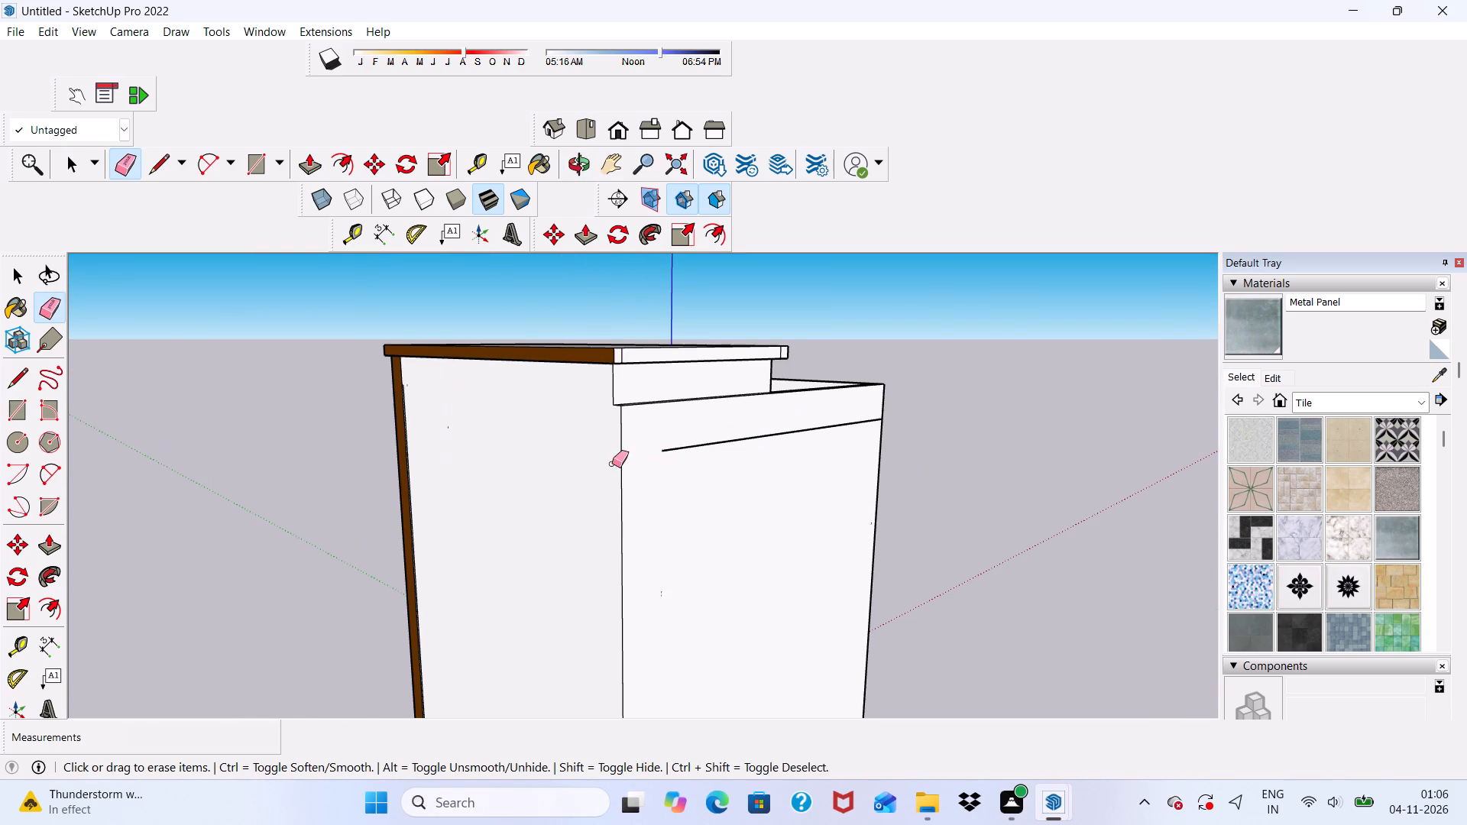
{"action": "left_click_drag", "start_coordinate": [700, 435], "coordinate": [702, 470]}
Examine the whole building from the rear, the other side and the front to check the coloured facade.
{"action": "scroll", "coordinate": [658, 474], "scroll_direction": "down", "scroll_amount": 2}
{"action": "scroll", "coordinate": [840, 440], "scroll_direction": "up", "scroll_amount": 2}
{"action": "scroll", "coordinate": [633, 527], "scroll_direction": "down", "scroll_amount": 2}
{"action": "middle_click_drag", "start_coordinate": [608, 540], "coordinate": [1100, 449]}
{"action": "middle_click_drag", "start_coordinate": [739, 498], "coordinate": [836, 645]}
{"action": "scroll", "coordinate": [746, 429], "scroll_direction": "down", "scroll_amount": 4}
{"action": "scroll", "coordinate": [706, 551], "scroll_direction": "up", "scroll_amount": 1}
{"action": "middle_click_drag", "start_coordinate": [711, 576], "coordinate": [931, 514]}
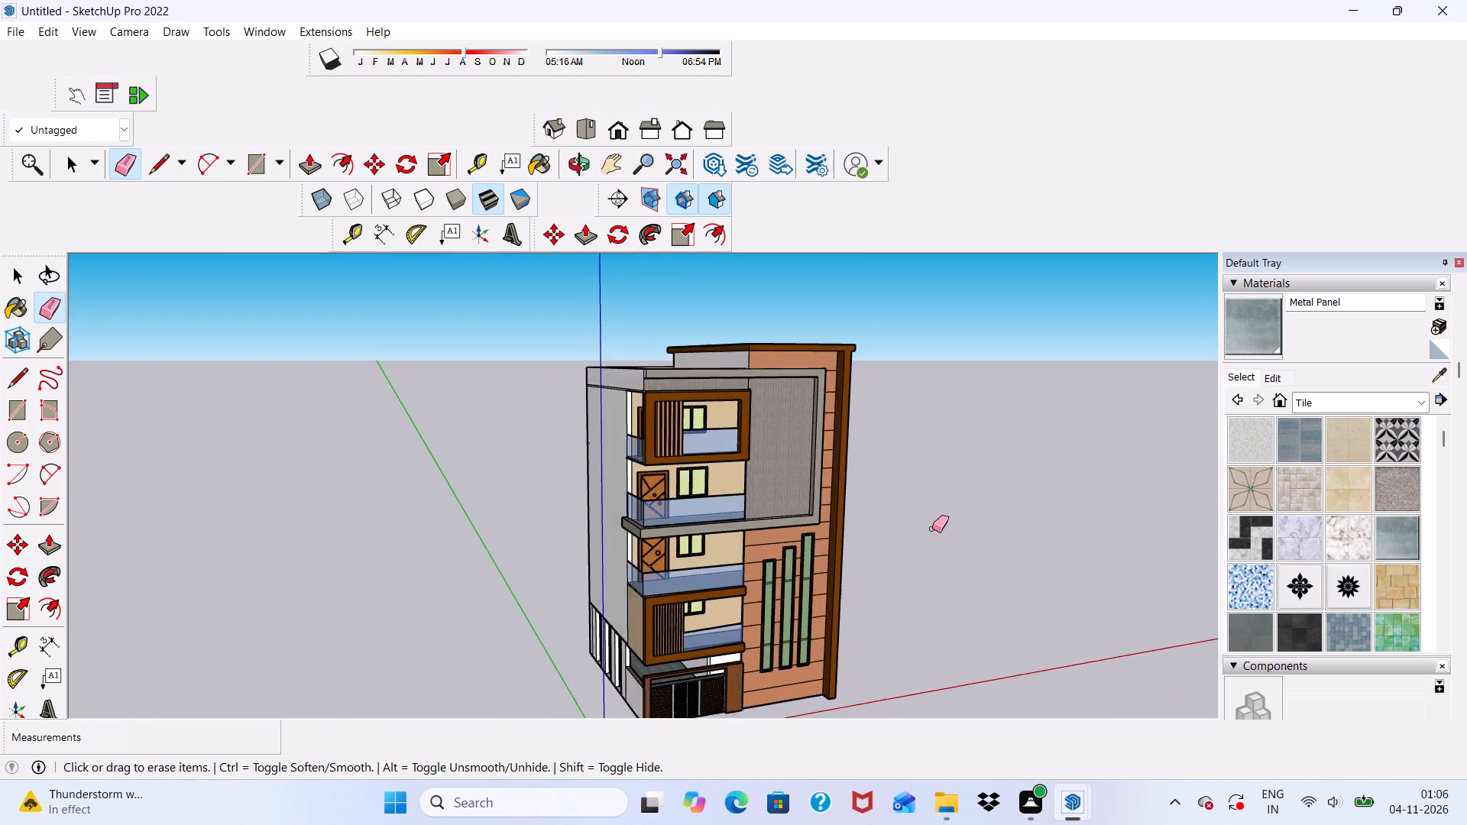
{"action": "scroll", "coordinate": [930, 529], "scroll_direction": "up", "scroll_amount": 1}
{"action": "middle_click_drag", "start_coordinate": [881, 563], "coordinate": [773, 507]}
{"action": "scroll", "coordinate": [873, 566], "scroll_direction": "down", "scroll_amount": 1}
{"action": "scroll", "coordinate": [893, 487], "scroll_direction": "down", "scroll_amount": 4}
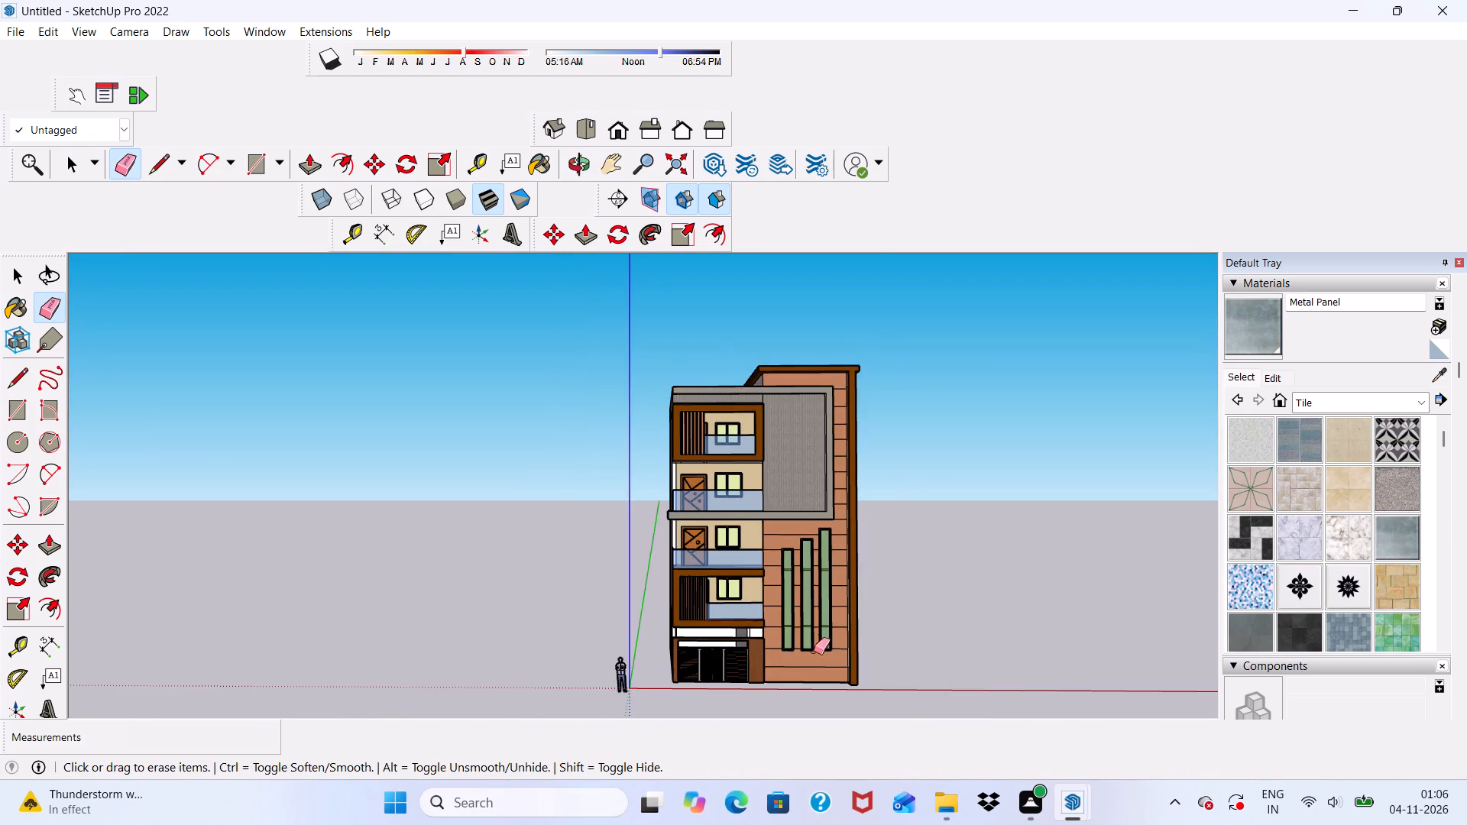
{"action": "scroll", "coordinate": [812, 660], "scroll_direction": "up", "scroll_amount": 5}
{"action": "scroll", "coordinate": [811, 697], "scroll_direction": "down", "scroll_amount": 4}
{"action": "middle_click_drag", "start_coordinate": [794, 716], "coordinate": [772, 746]}
{"action": "scroll", "coordinate": [774, 746], "scroll_direction": "up", "scroll_amount": 5}
{"action": "scroll", "coordinate": [831, 690], "scroll_direction": "up", "scroll_amount": 5}
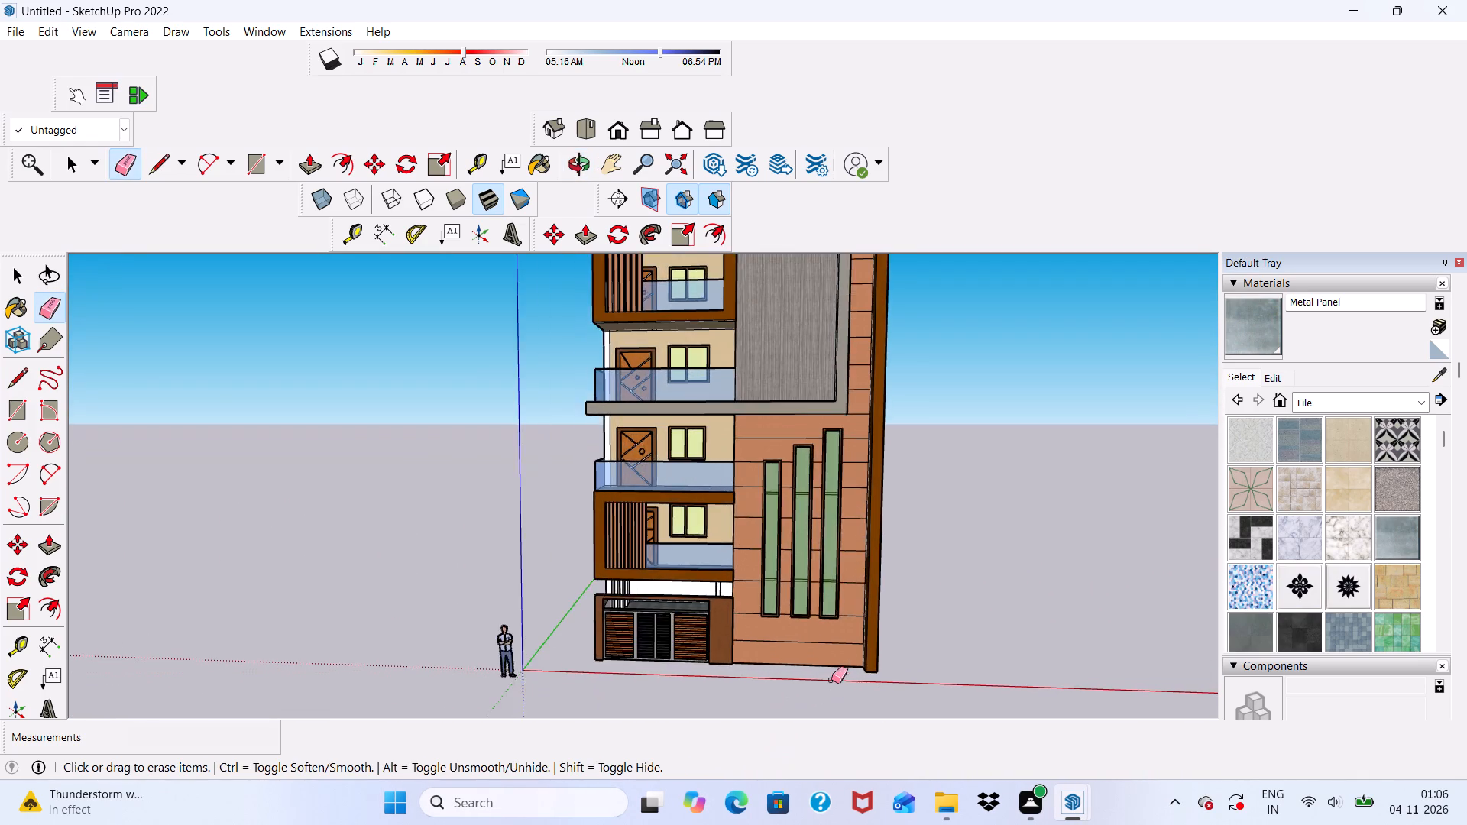
{"action": "scroll", "coordinate": [831, 674], "scroll_direction": "down", "scroll_amount": 6}
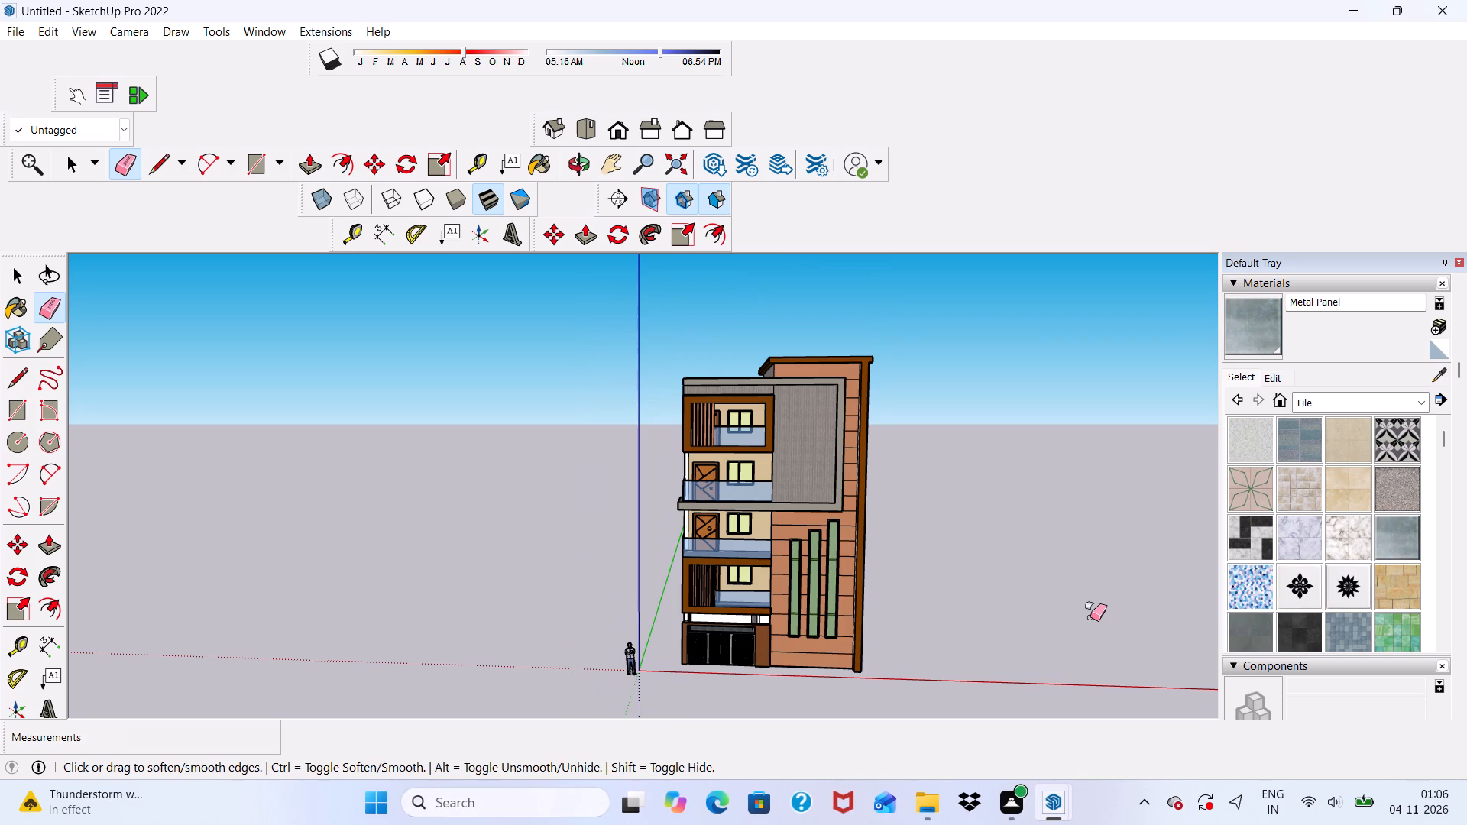
Save the house model in the Documents folder as a SketchUp model named 1088.
{"action": "key", "text": "ctrl+s"}
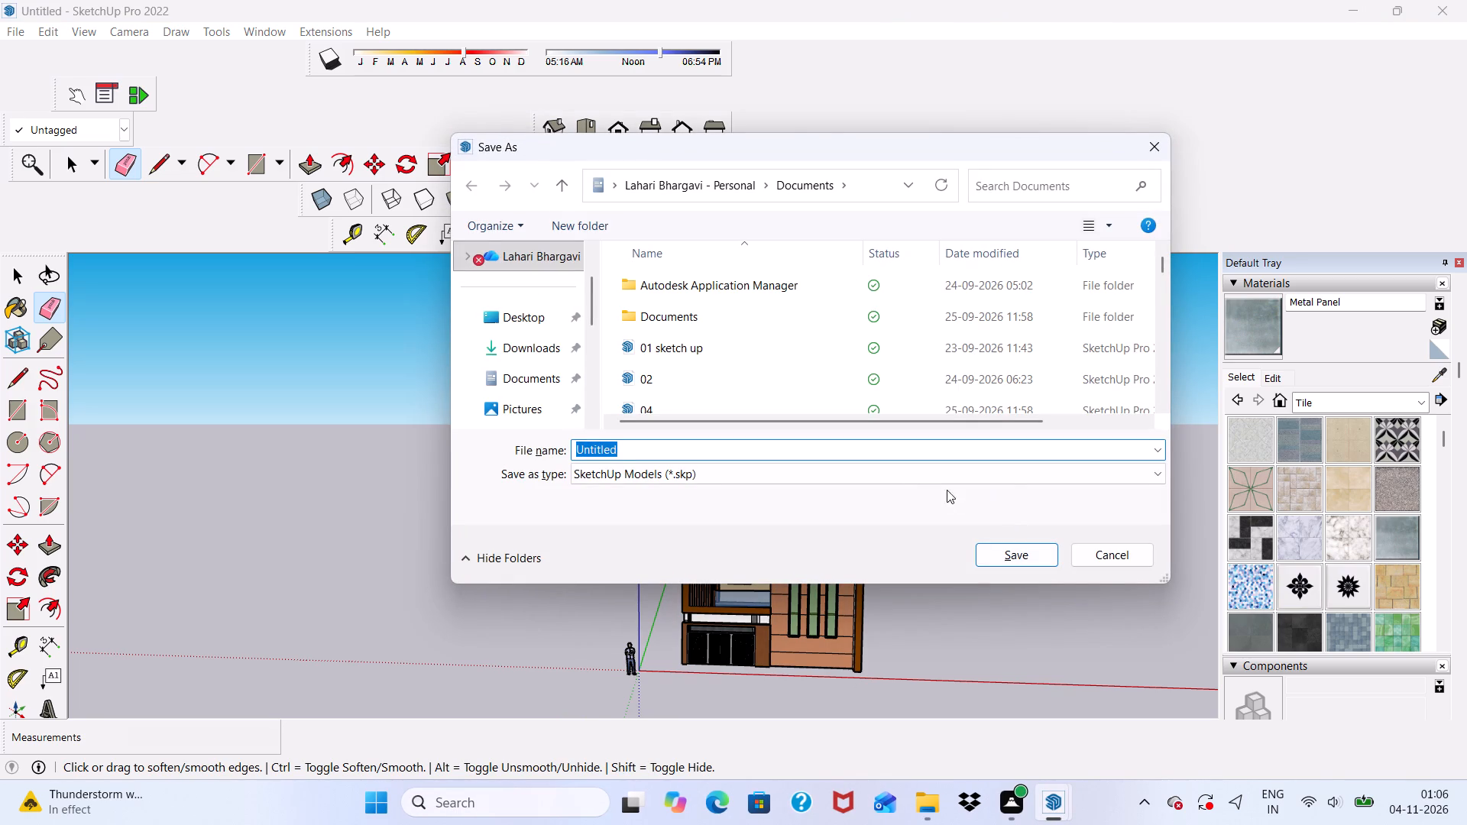
{"action": "left_click", "coordinate": [892, 448]}
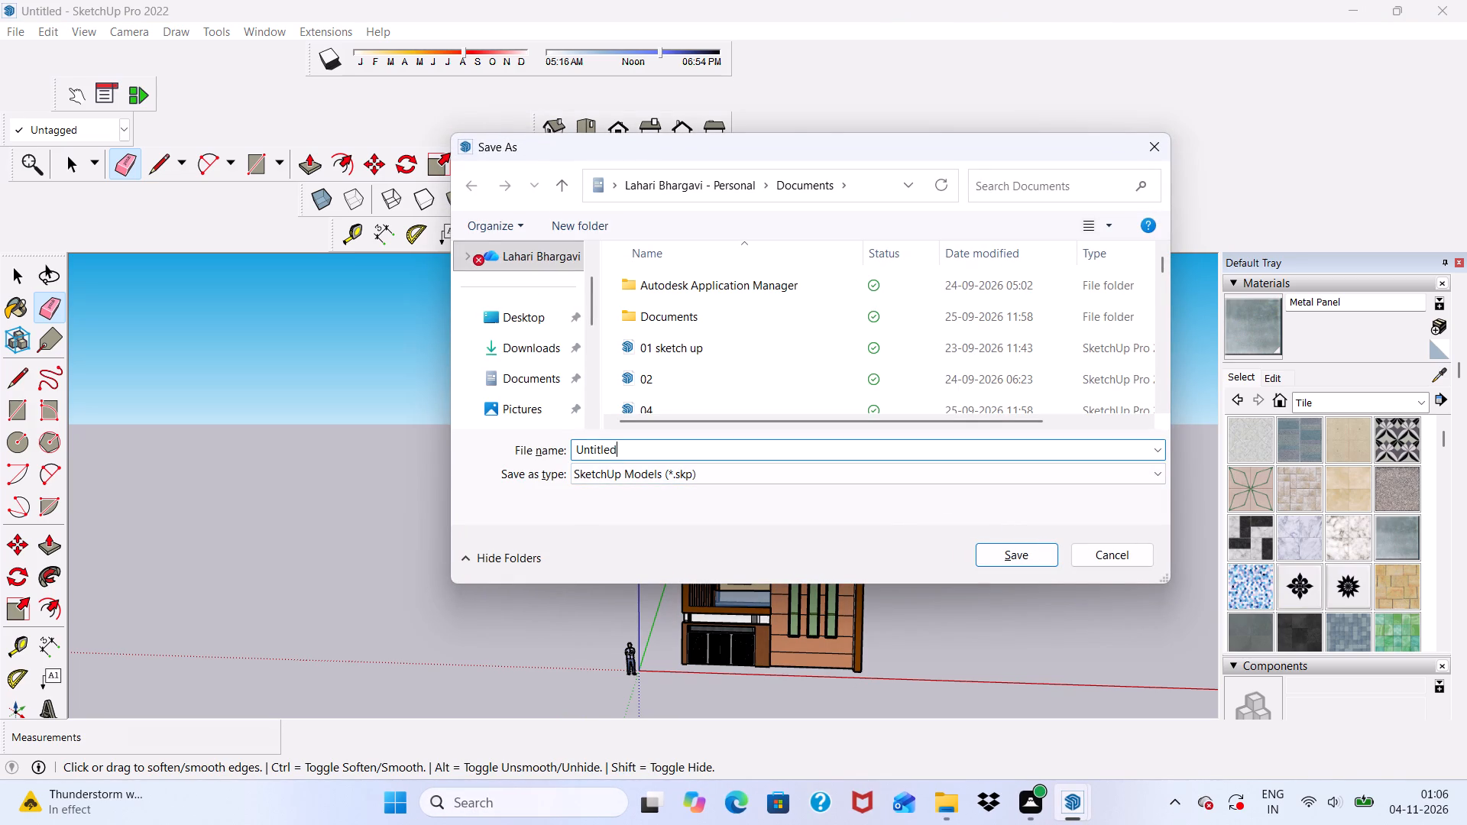
{"action": "key", "text": "BackSpace"}
{"action": "key", "text": "BackSpace"}
{"action": "key", "text": "BackSpace"}
{"action": "key", "text": "BackSpace"}
{"action": "key", "text": "BackSpace"}
{"action": "key", "text": "BackSpace"}
{"action": "key", "text": "BackSpace"}
{"action": "key", "text": "BackSpace"}
{"action": "key", "text": "BackSpace"}
{"action": "key", "text": "BackSpace"}
{"action": "key", "text": "BackSpace"}
{"action": "key", "text": "BackSpace"}
{"action": "key", "text": "BackSpace"}
{"action": "key", "text": "BackSpace"}
{"action": "key", "text": "BackSpace"}
{"action": "key", "text": "BackSpace"}
{"action": "key", "text": "BackSpace"}
{"action": "type", "text": "1077"}
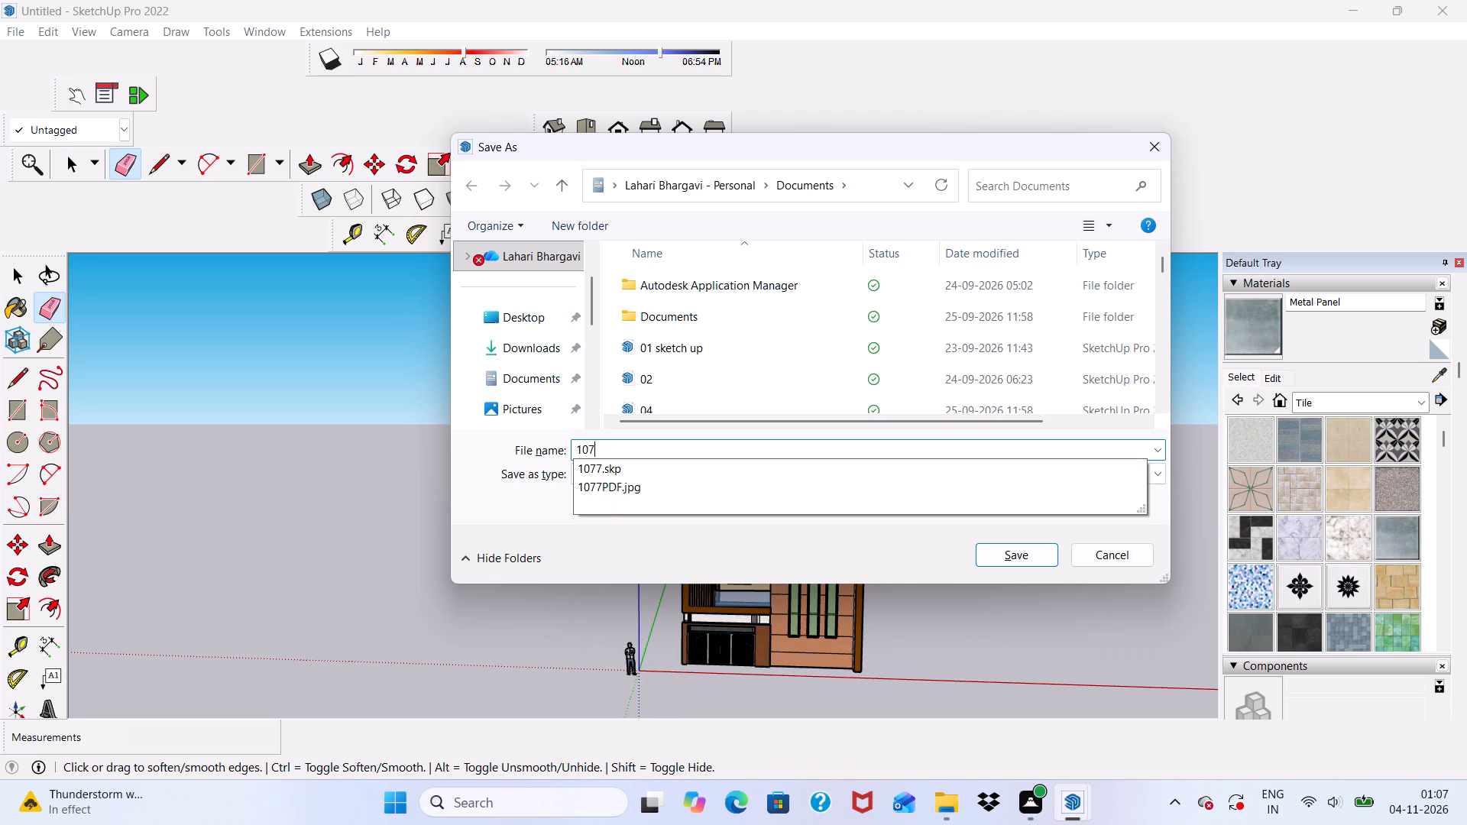
{"action": "key", "text": "BackSpace"}
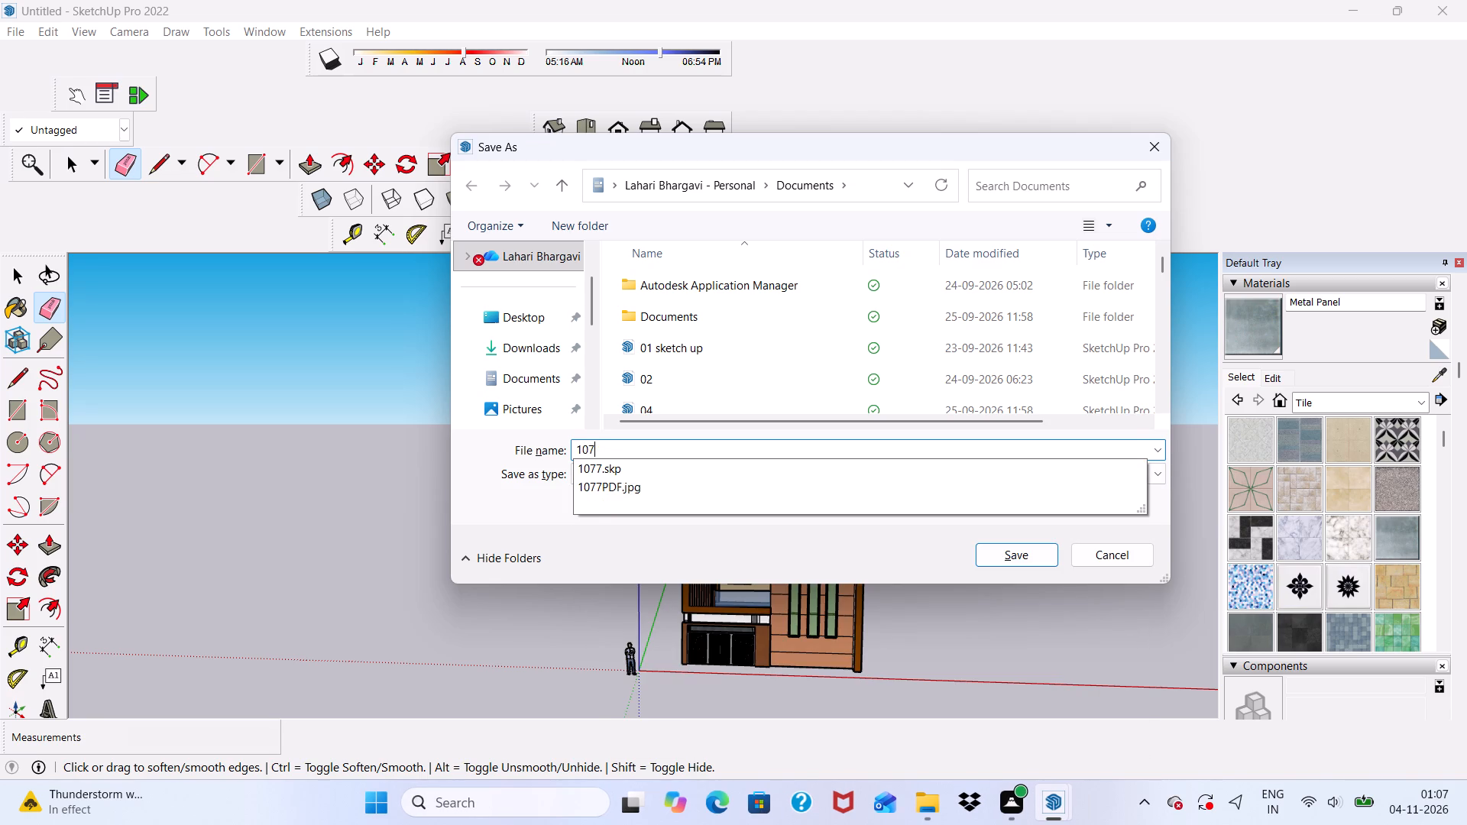
{"action": "key", "text": "BackSpace"}
{"action": "type", "text": "88"}
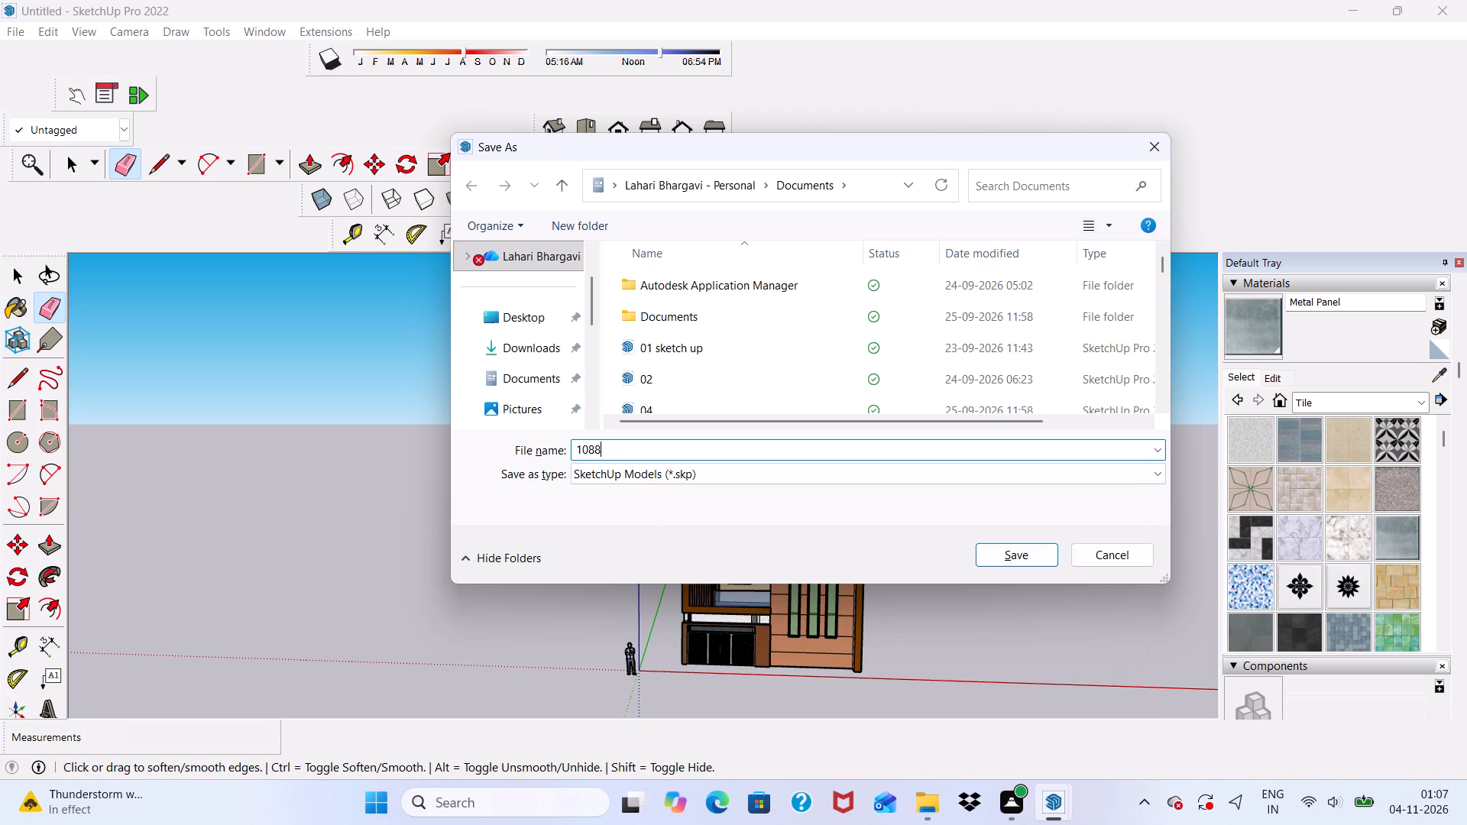
{"action": "left_click", "coordinate": [1016, 548]}
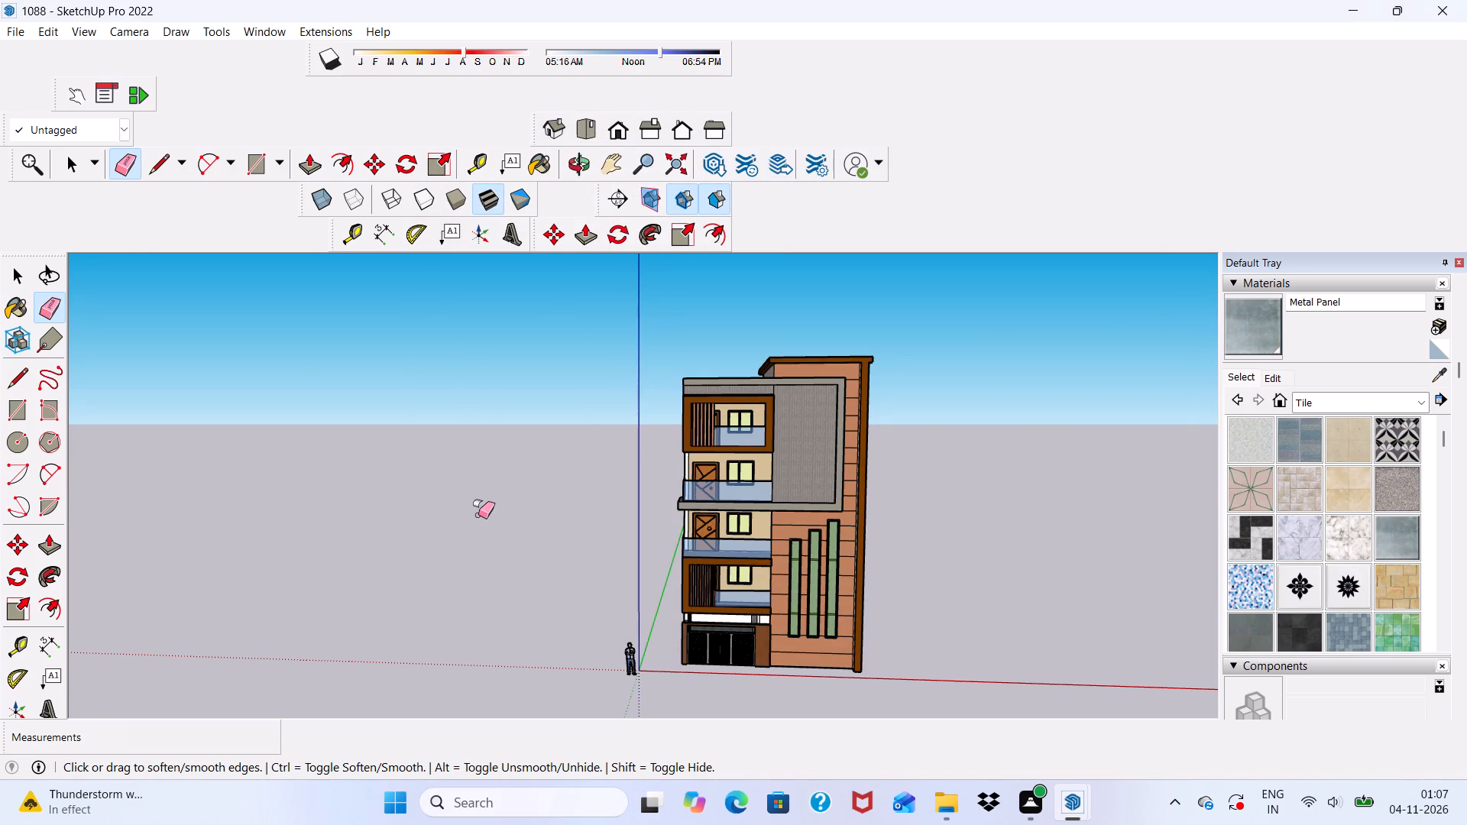
Export the current front view as a 2D graphic in JPEG format named 1088pdf to the Documents folder.
{"action": "key", "text": "space"}
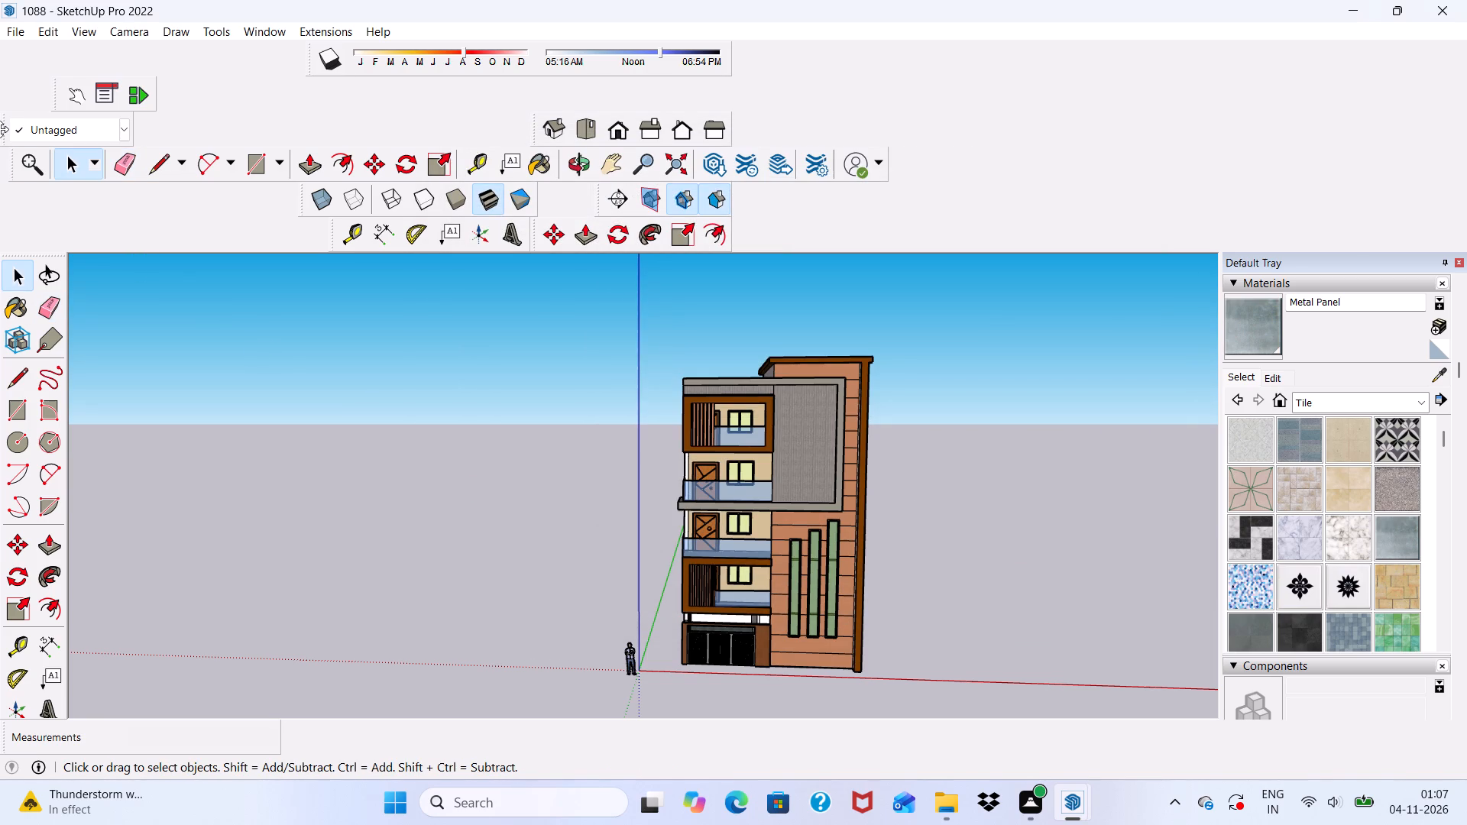
{"action": "left_click", "coordinate": [3, 37]}
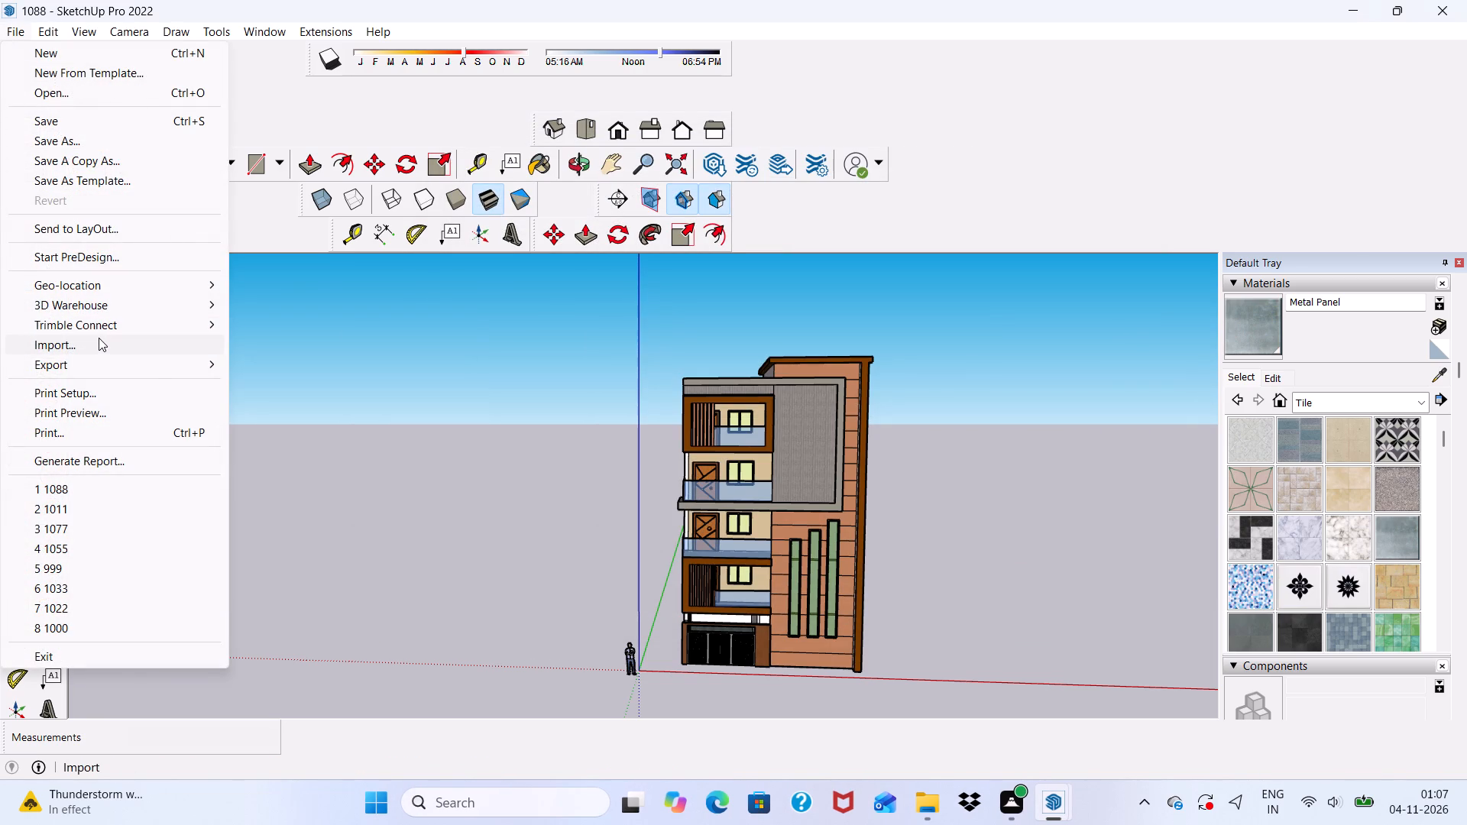
{"action": "left_click_drag", "start_coordinate": [100, 366], "coordinate": [236, 367]}
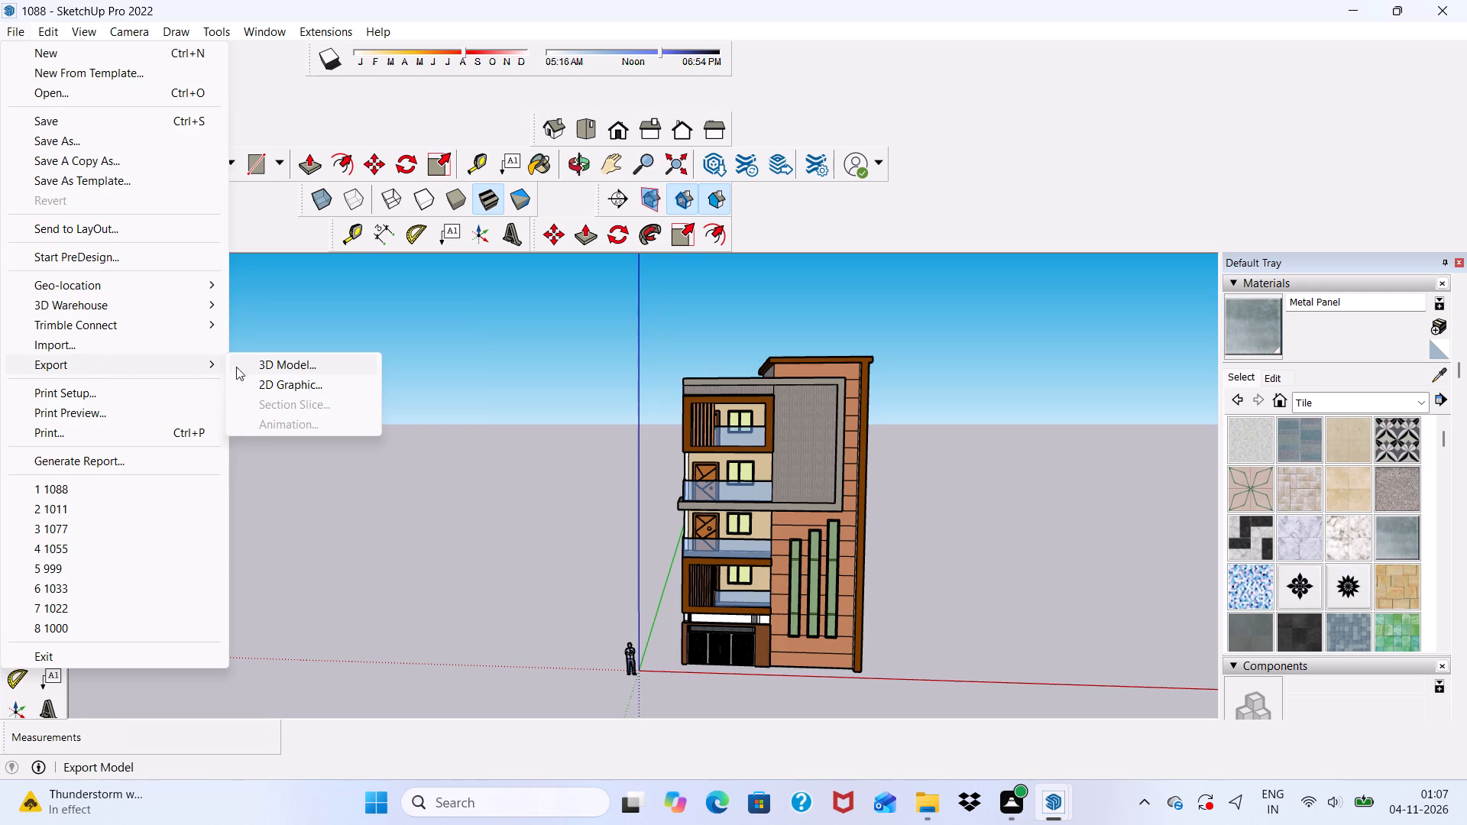
{"action": "left_click_drag", "start_coordinate": [236, 367], "coordinate": [265, 387]}
{"action": "left_click", "coordinate": [265, 387]}
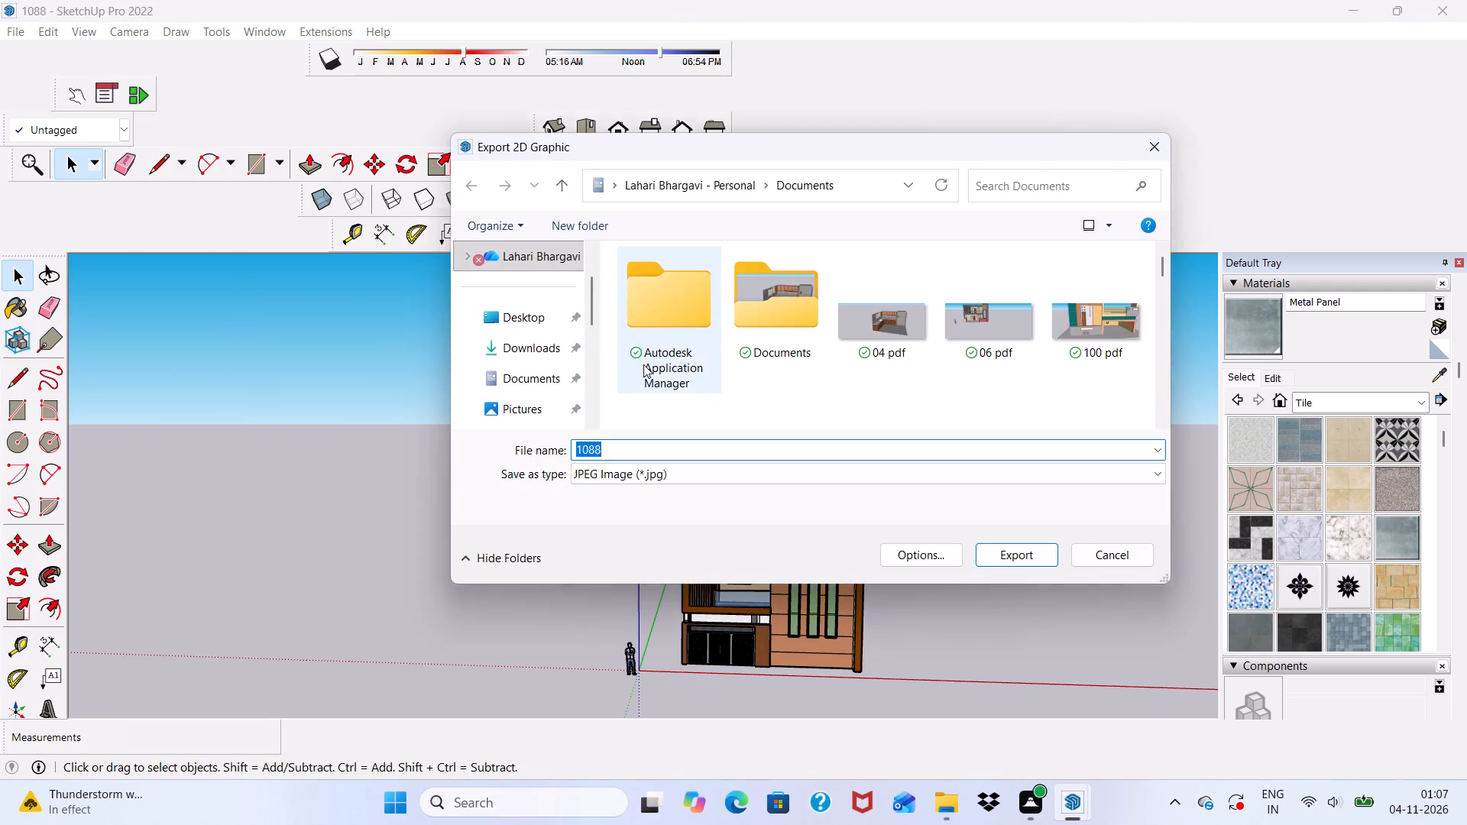
{"action": "left_click", "coordinate": [617, 441]}
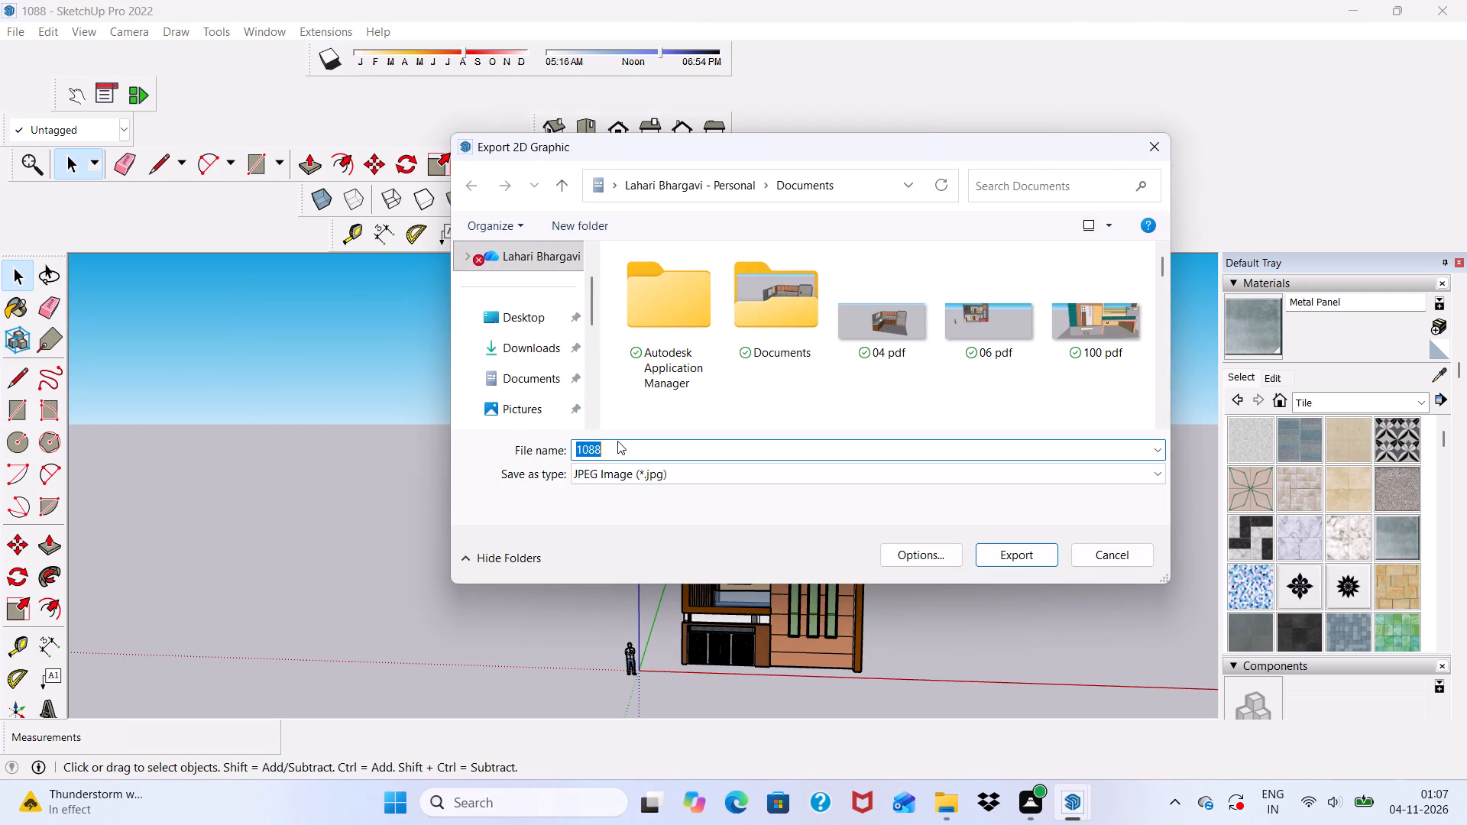
{"action": "left_click", "coordinate": [611, 445]}
{"action": "type", "text": "pdf"}
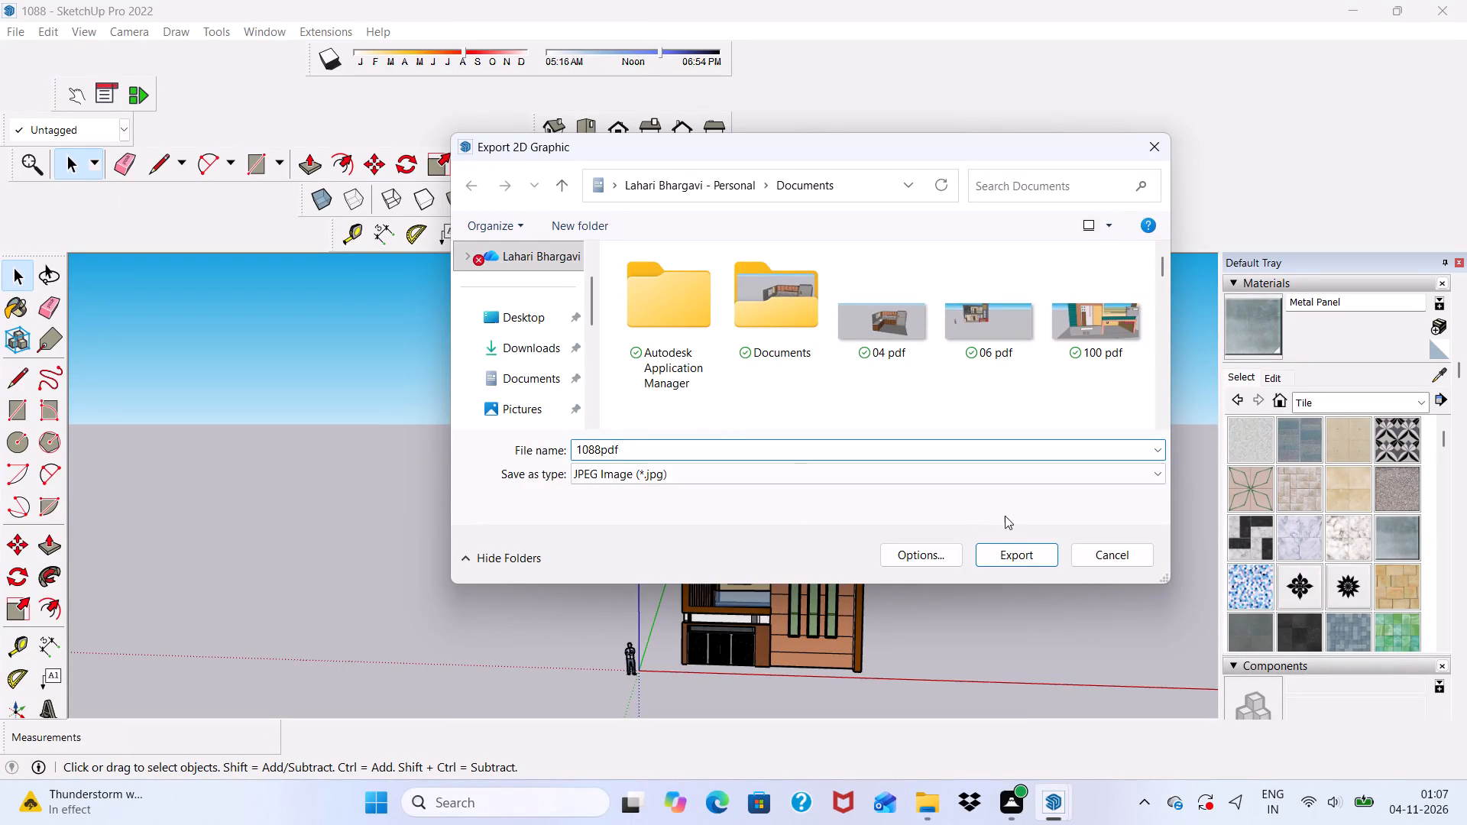
{"action": "left_click", "coordinate": [1018, 554]}
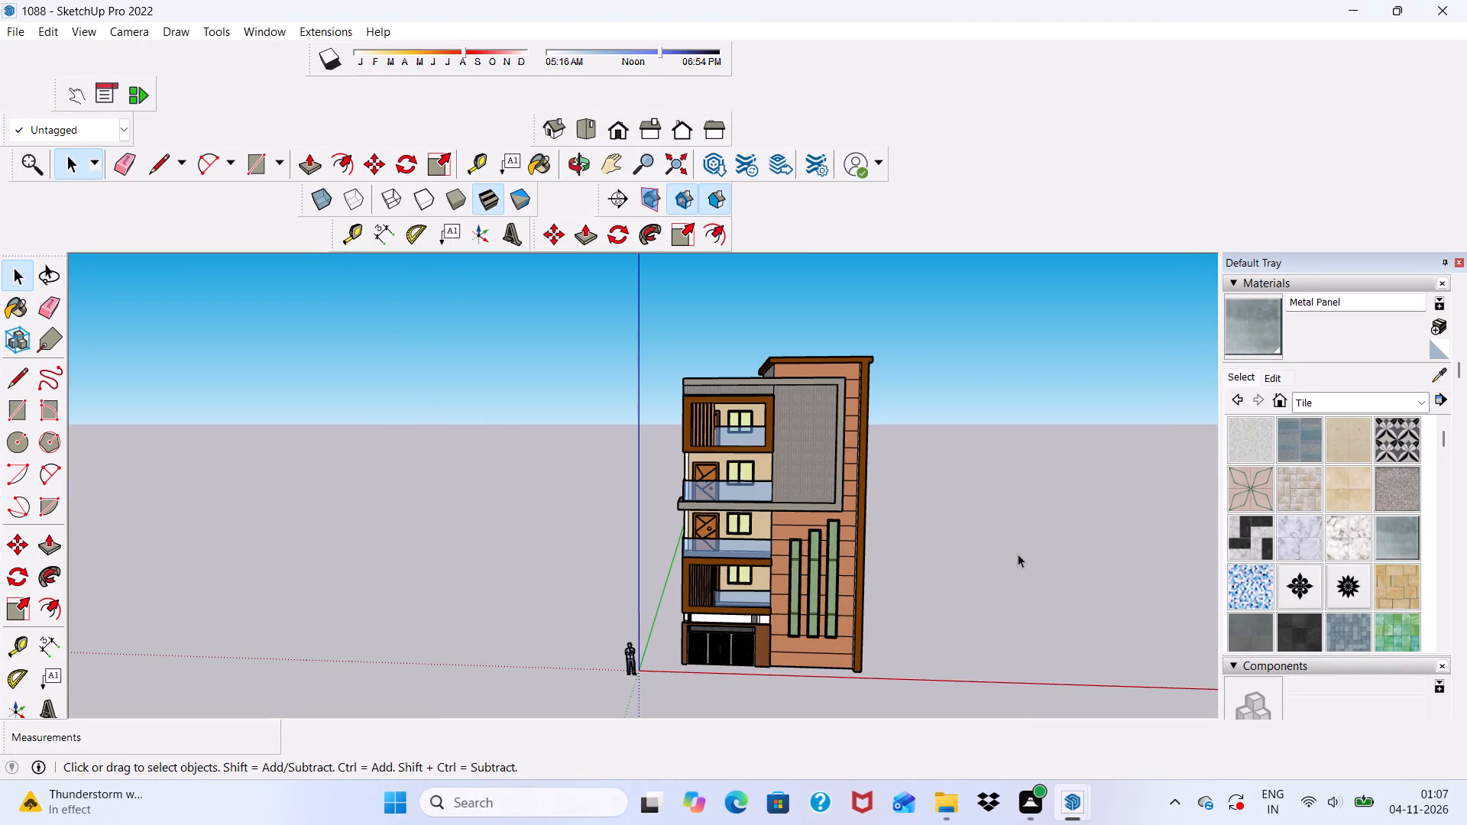